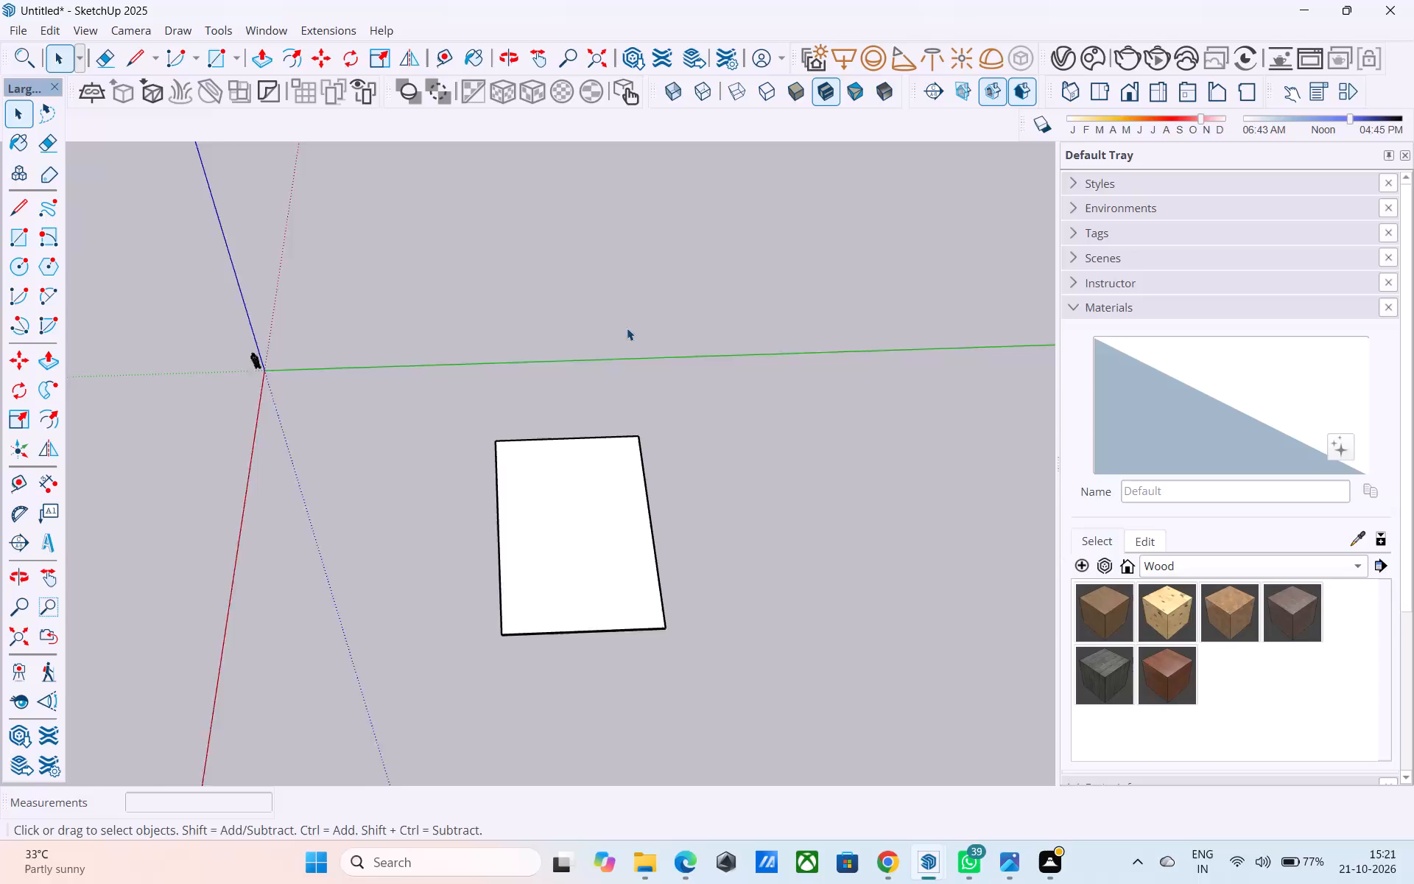
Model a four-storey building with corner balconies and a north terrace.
Examine the thin rectangular slab from low, angled and overhead views.
middle_click_drag(618, 329, 691, 236)
scroll(527, 368, "up", 1)
middle_click_drag(527, 368, 901, 198)
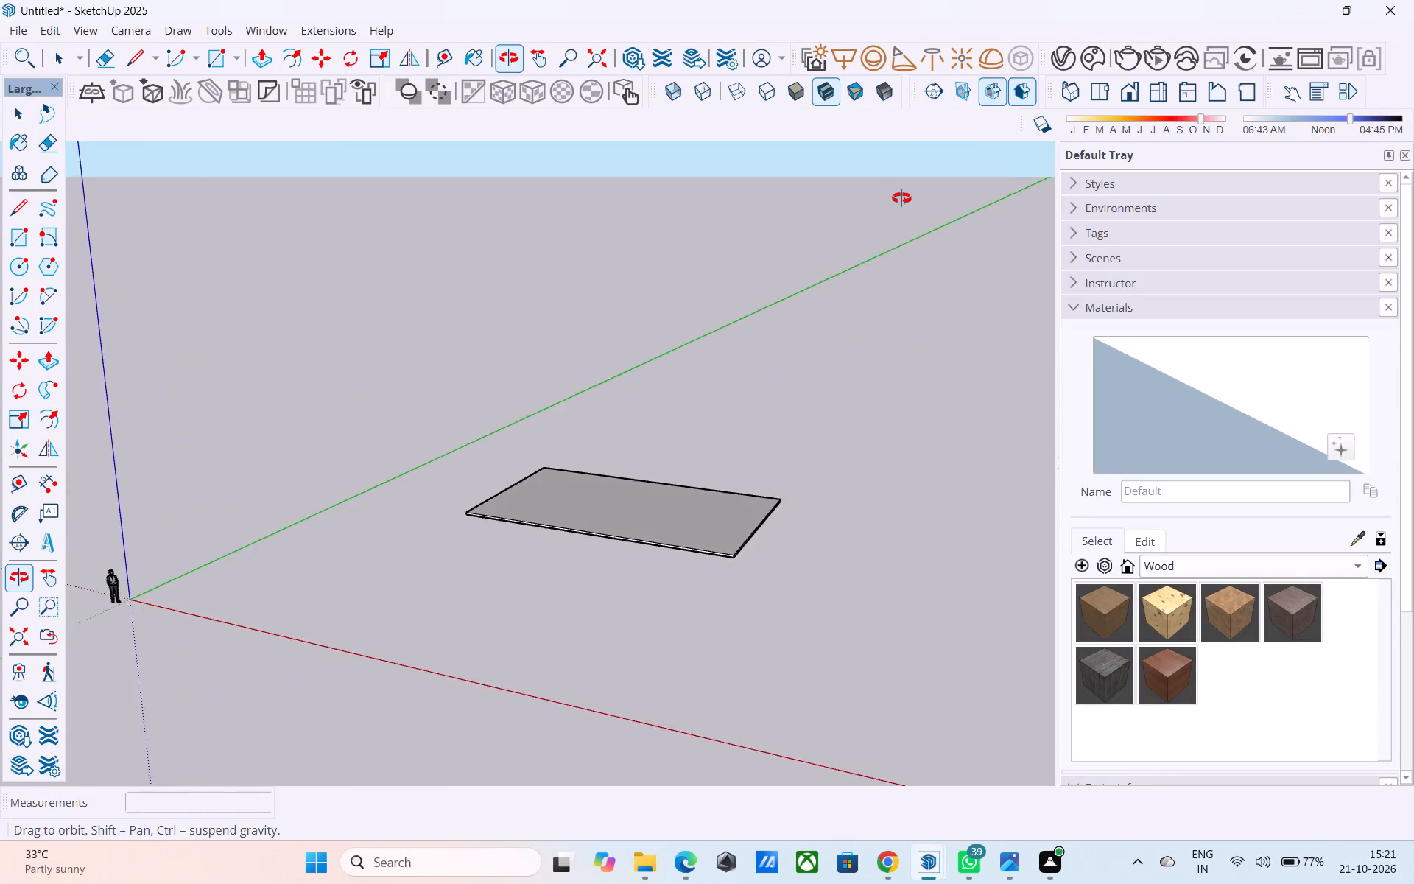
middle_click_drag(901, 198, 443, 364)
scroll(437, 359, "up", 1)
scroll(430, 348, "down", 9)
middle_click_drag(466, 362, 478, 608)
middle_click(490, 481)
scroll(490, 480, "up", 6)
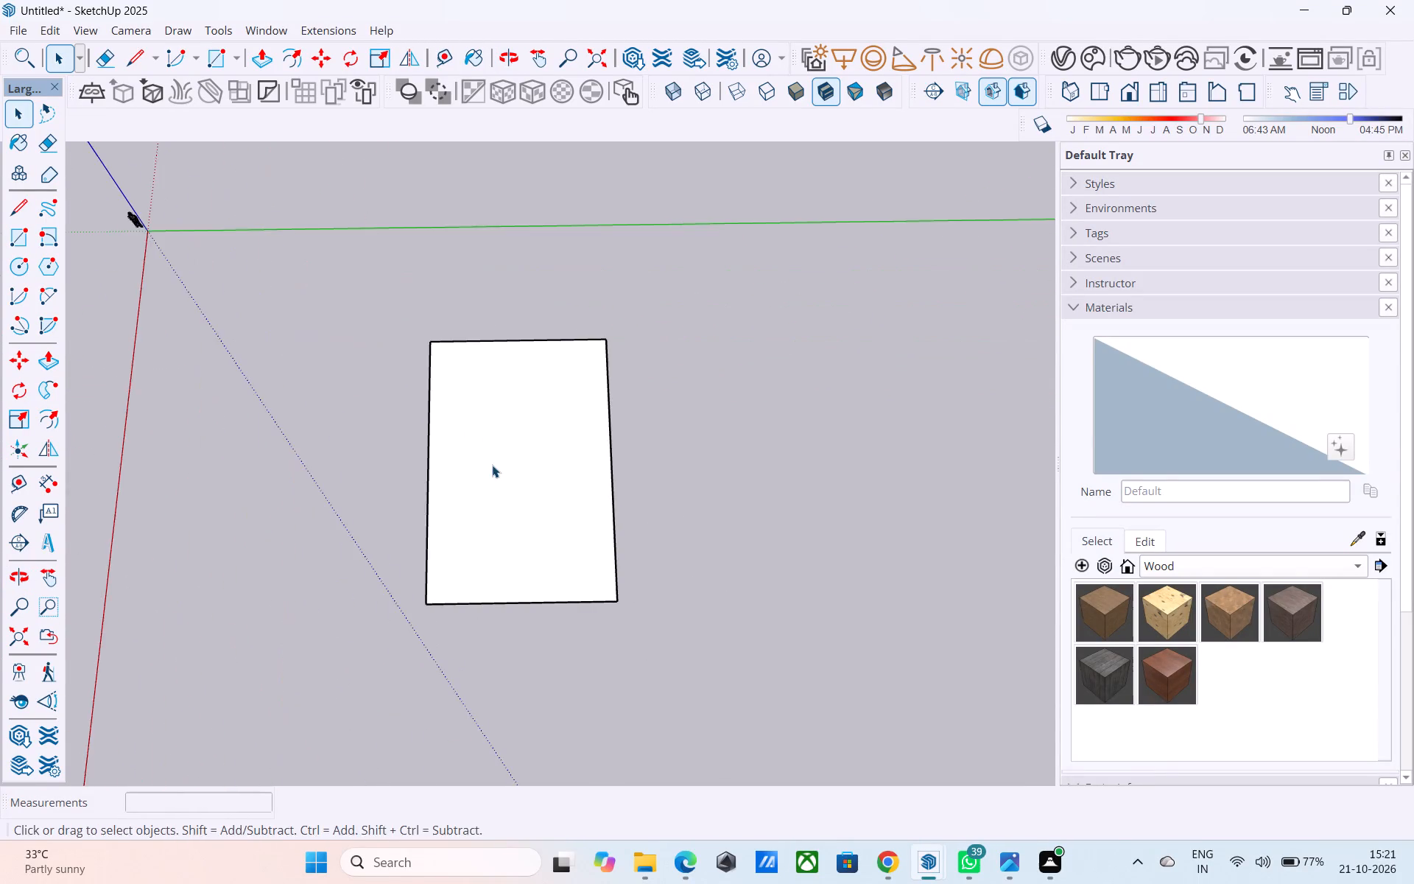
middle_click_drag(483, 469, 550, 344)
scroll(551, 344, "up", 8)
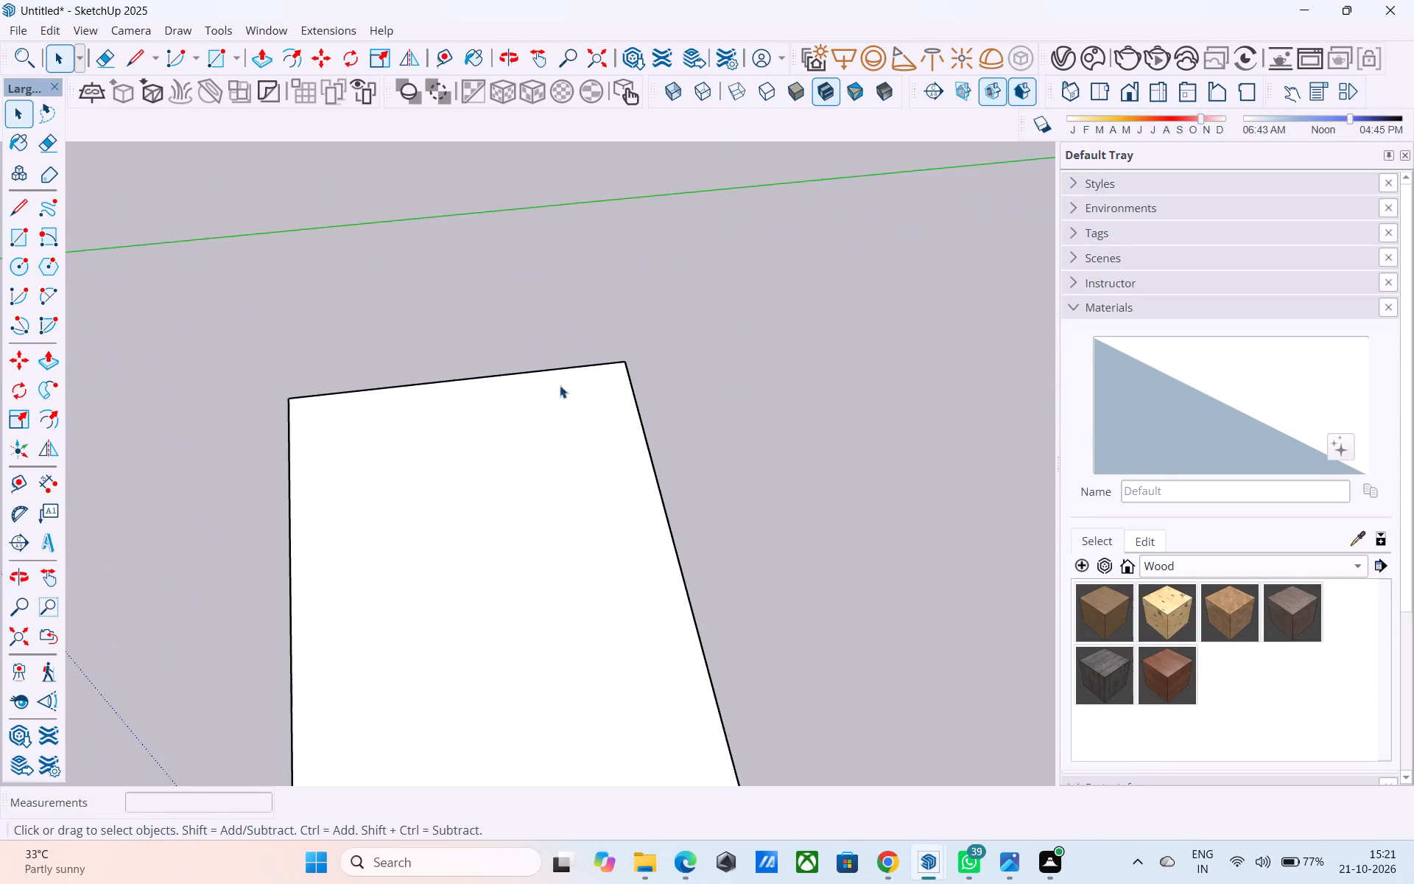
middle_click_drag(559, 388, 548, 235)
scroll(546, 239, "down", 4)
scroll(506, 286, "down", 4)
middle_click_drag(492, 309, 508, 508)
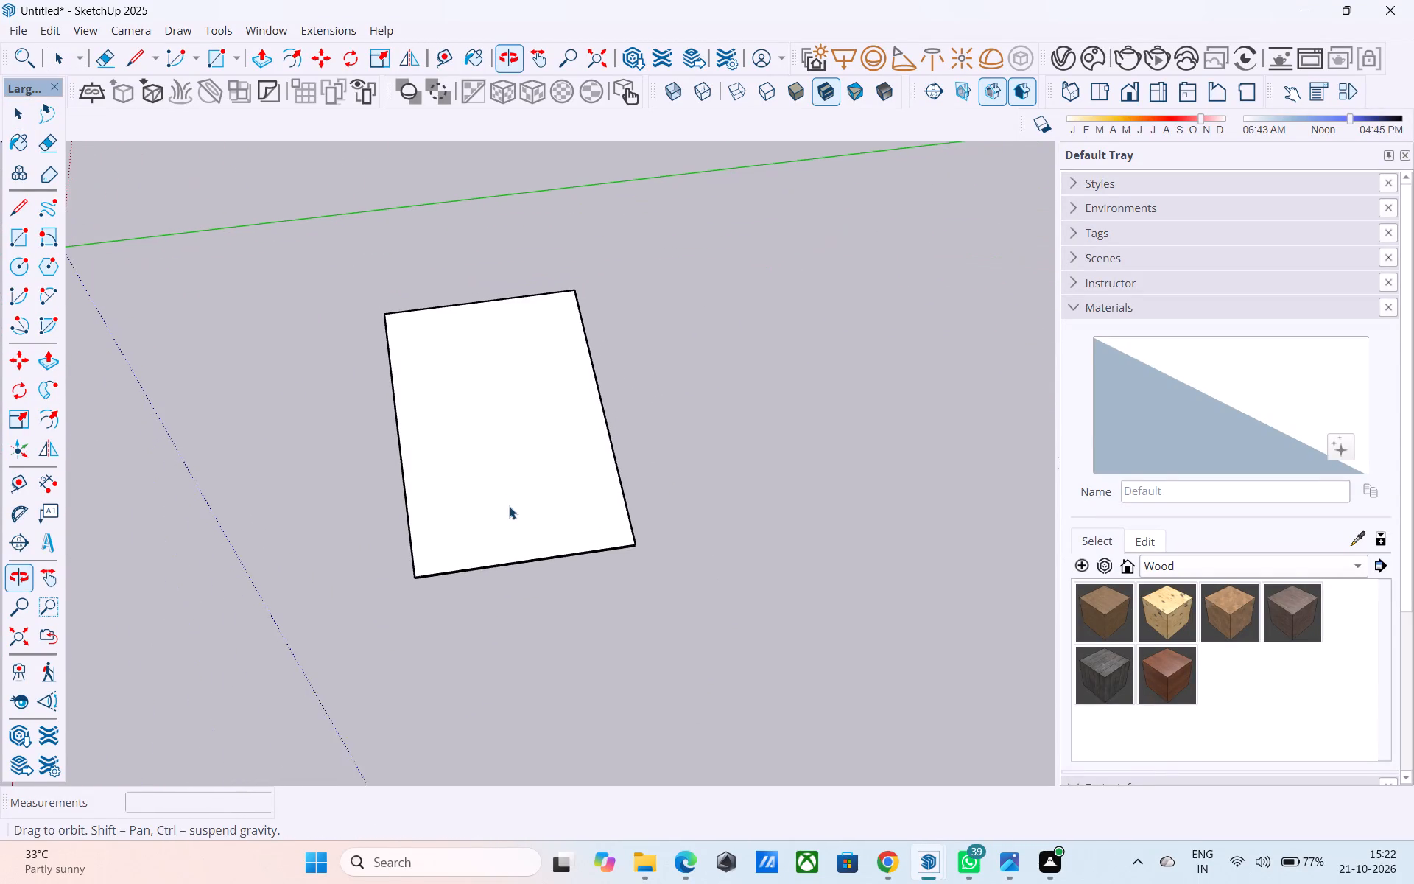
Offset the outline of the slab's top face inward by 6".
left_click(507, 494)
scroll(497, 462, "up", 2)
key("f")
left_click(497, 459)
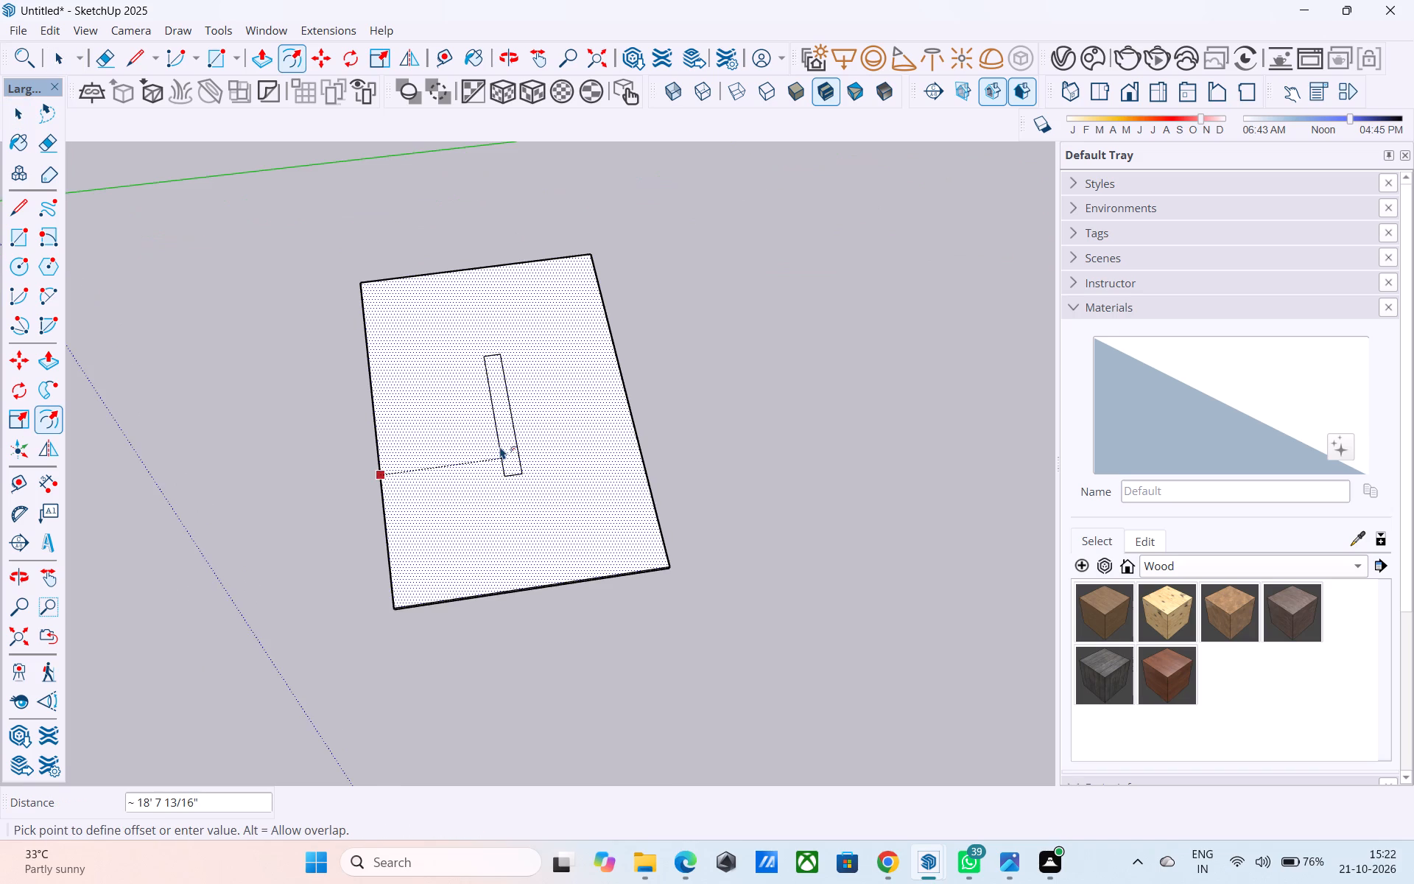
type("6\"")
key("Return")
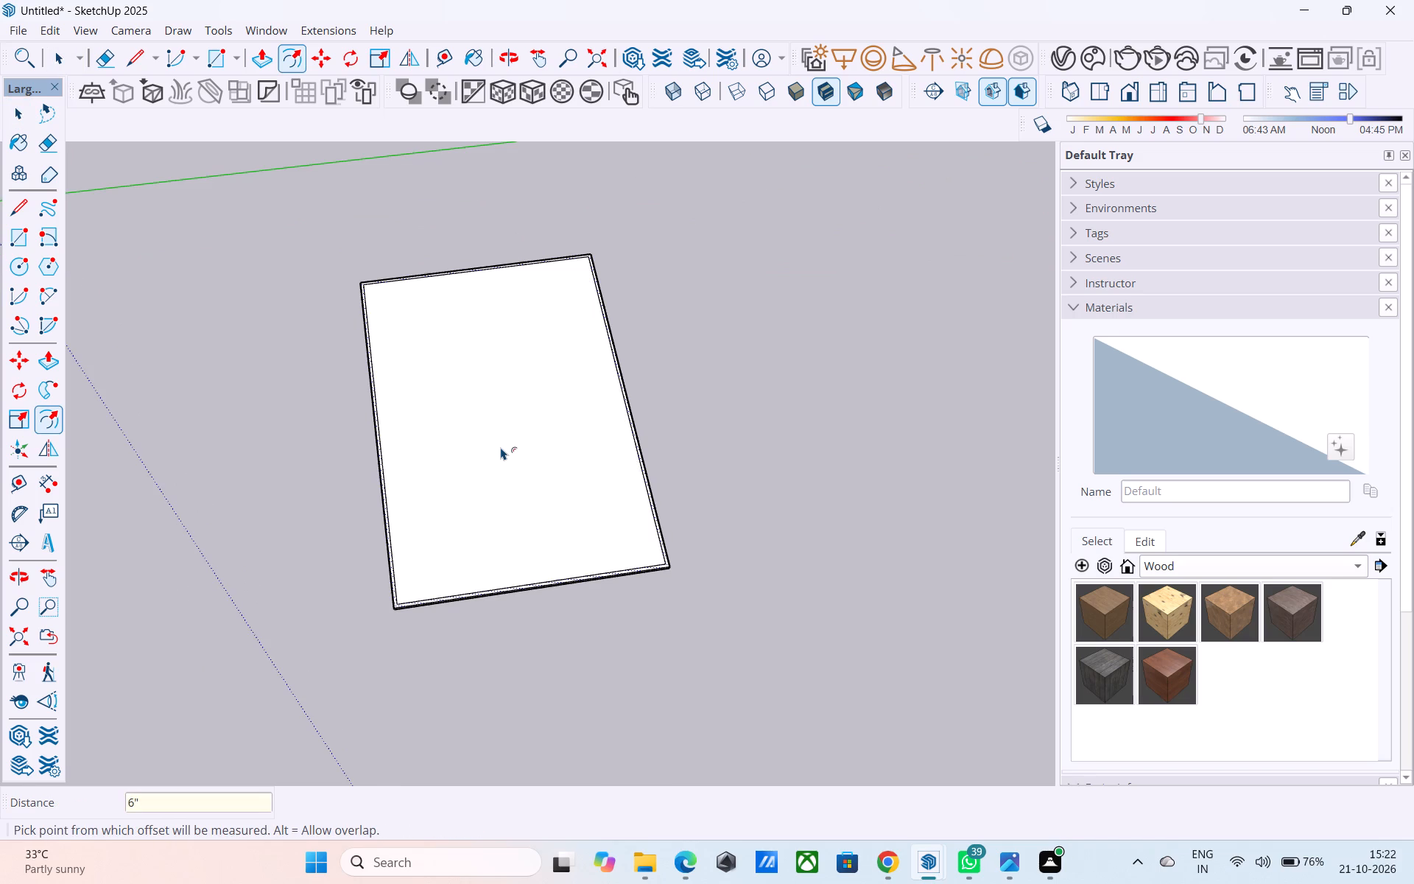
key("space")
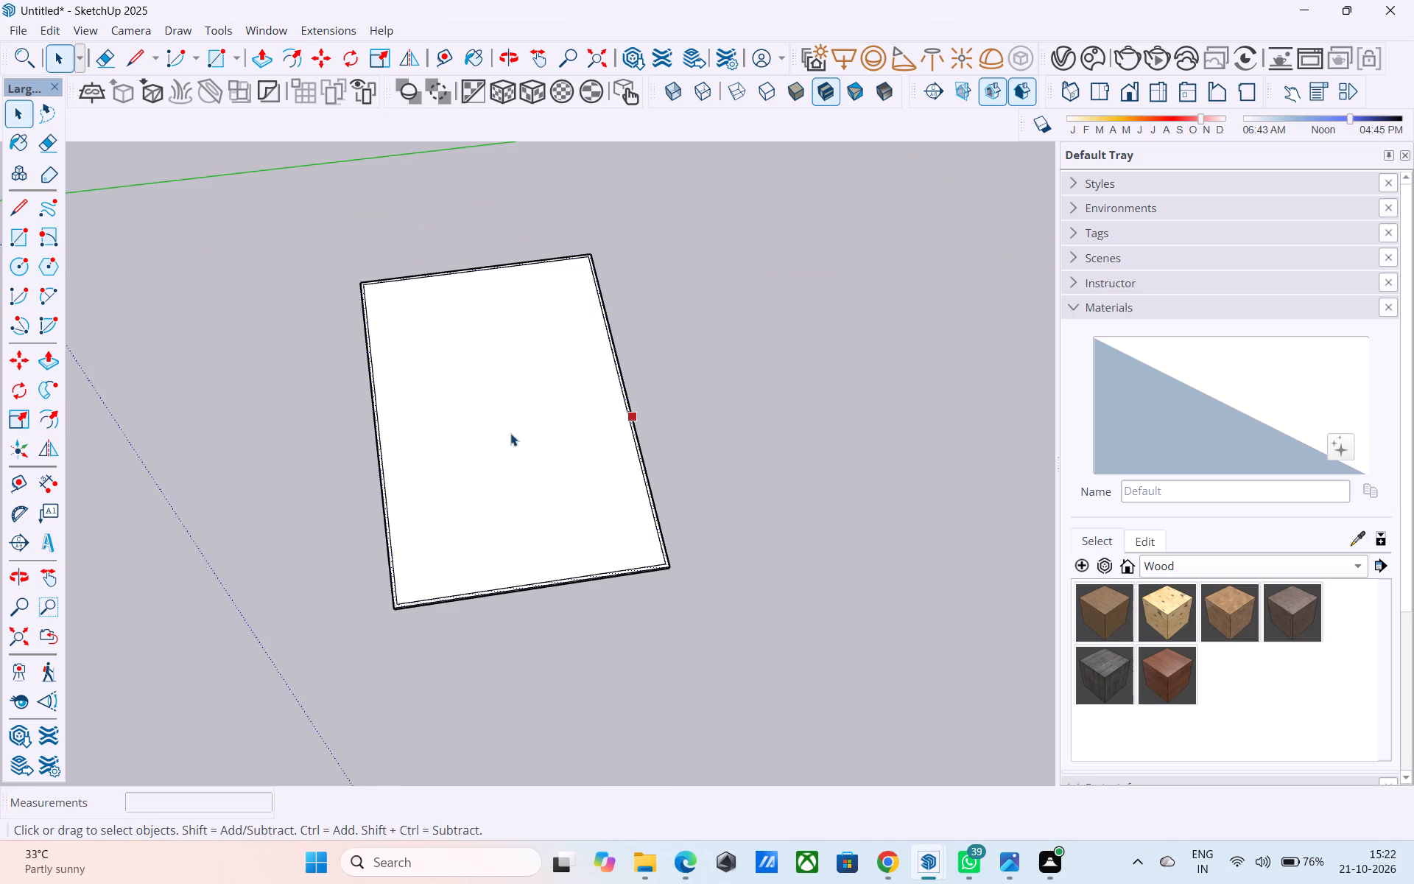
Inspect the narrow border along the slab's top edges from several angles and distances.
scroll(527, 502, "down", 2)
middle_click_drag(529, 511, 489, 388)
scroll(512, 312, "up", 10)
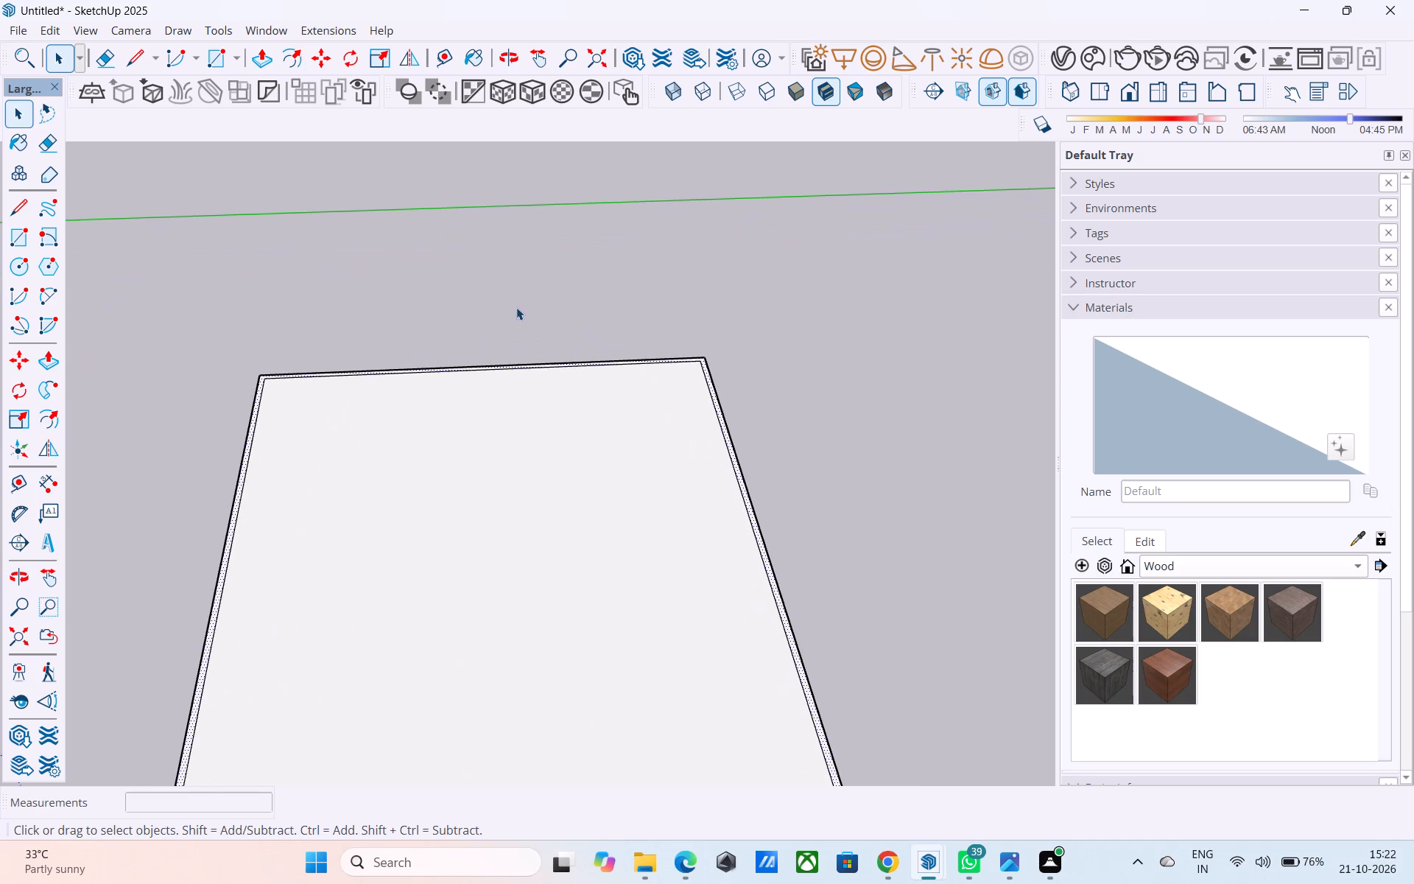
scroll(530, 295, "down", 3)
middle_click_drag(531, 336, 345, 242)
middle_click_drag(419, 306, 483, 291)
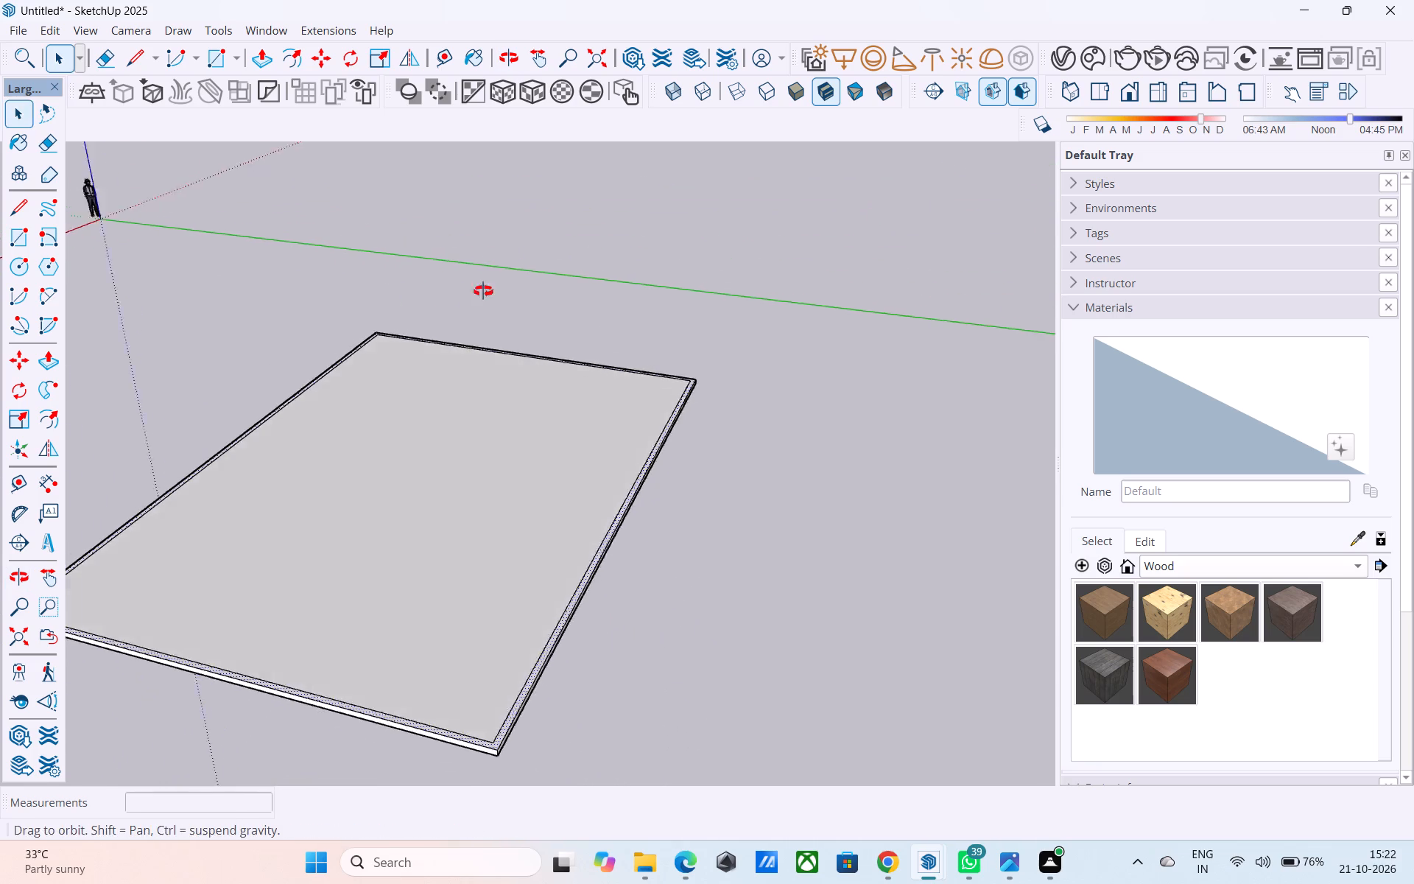
middle_click_drag(483, 291, 560, 298)
scroll(563, 310, "down", 5)
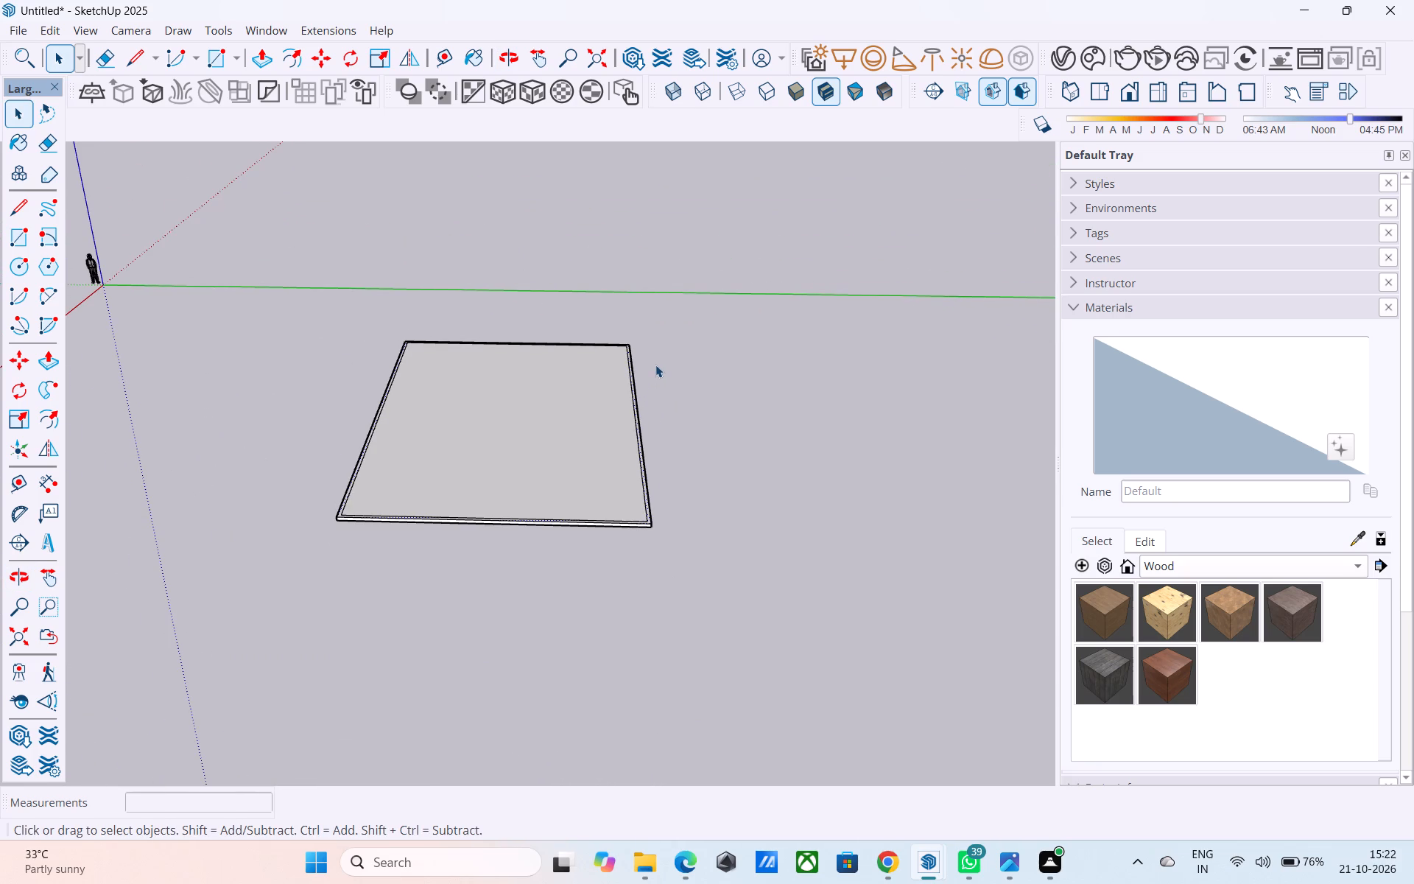
middle_click_drag(657, 371, 359, 560)
scroll(381, 439, "up", 6)
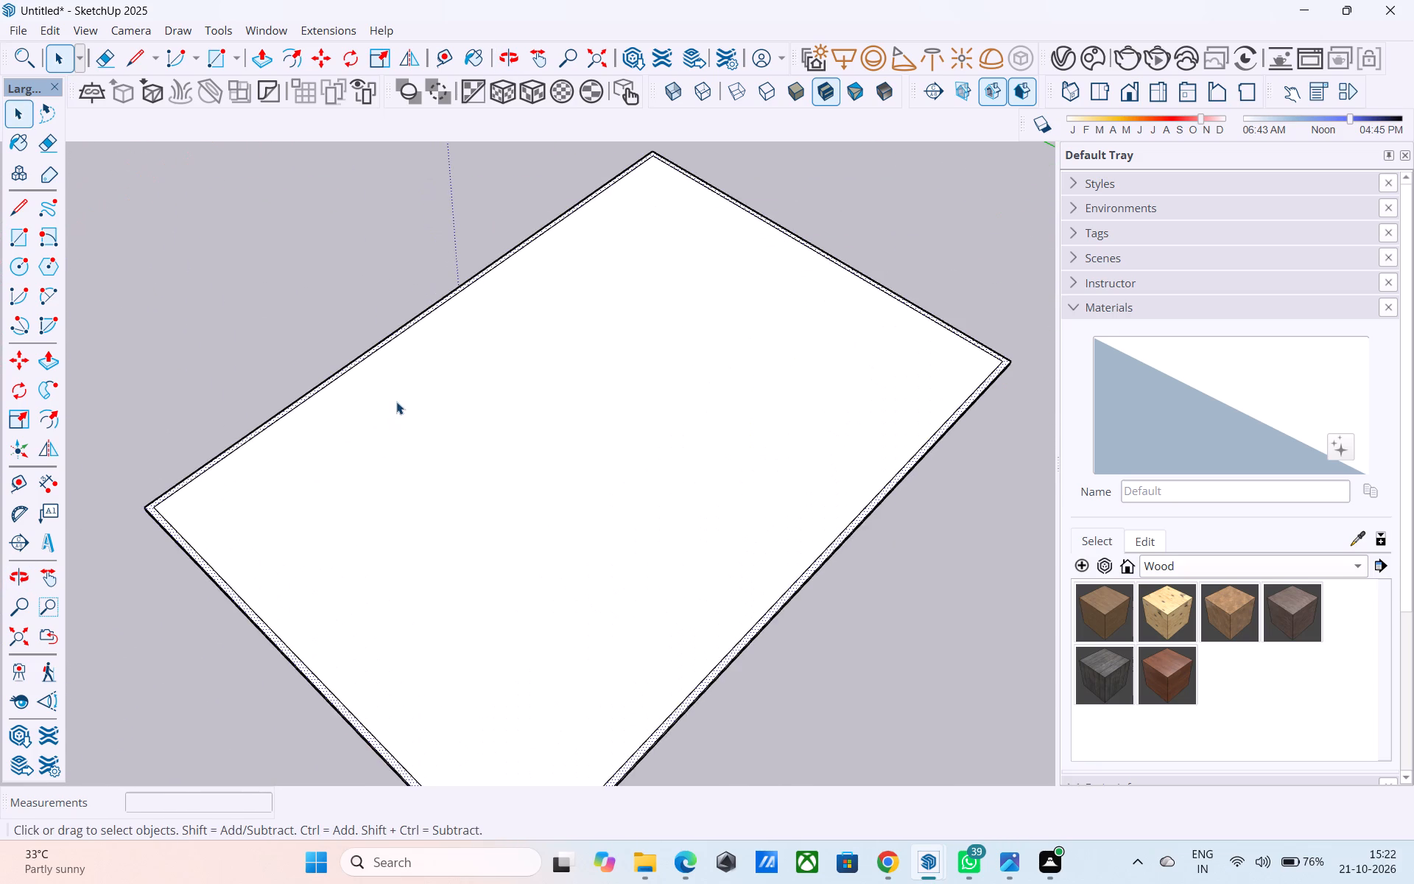
scroll(402, 396, "down", 6)
middle_click_drag(426, 377, 739, 346)
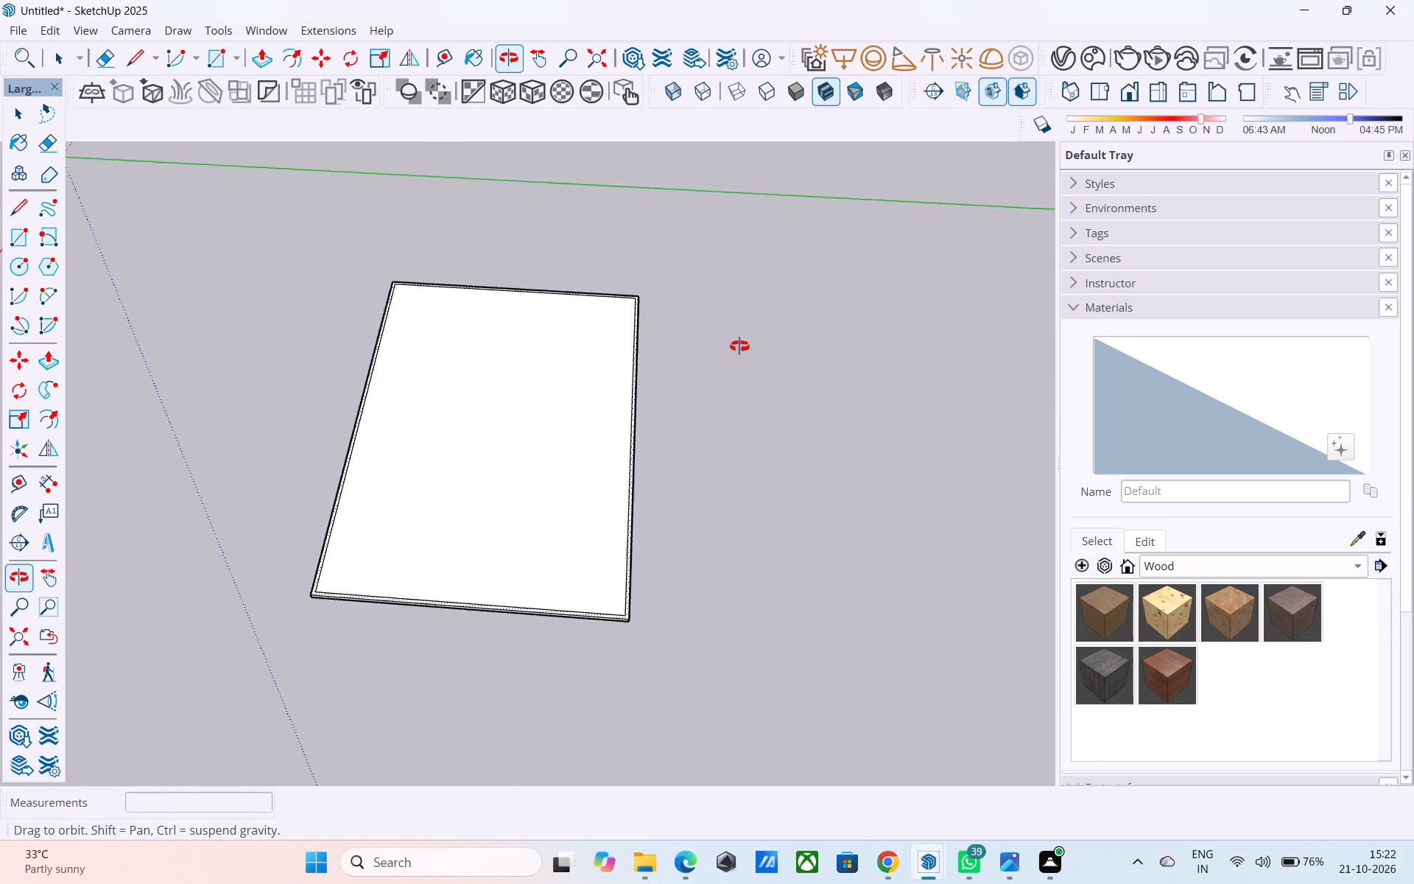
middle_click_drag(739, 346, 960, 349)
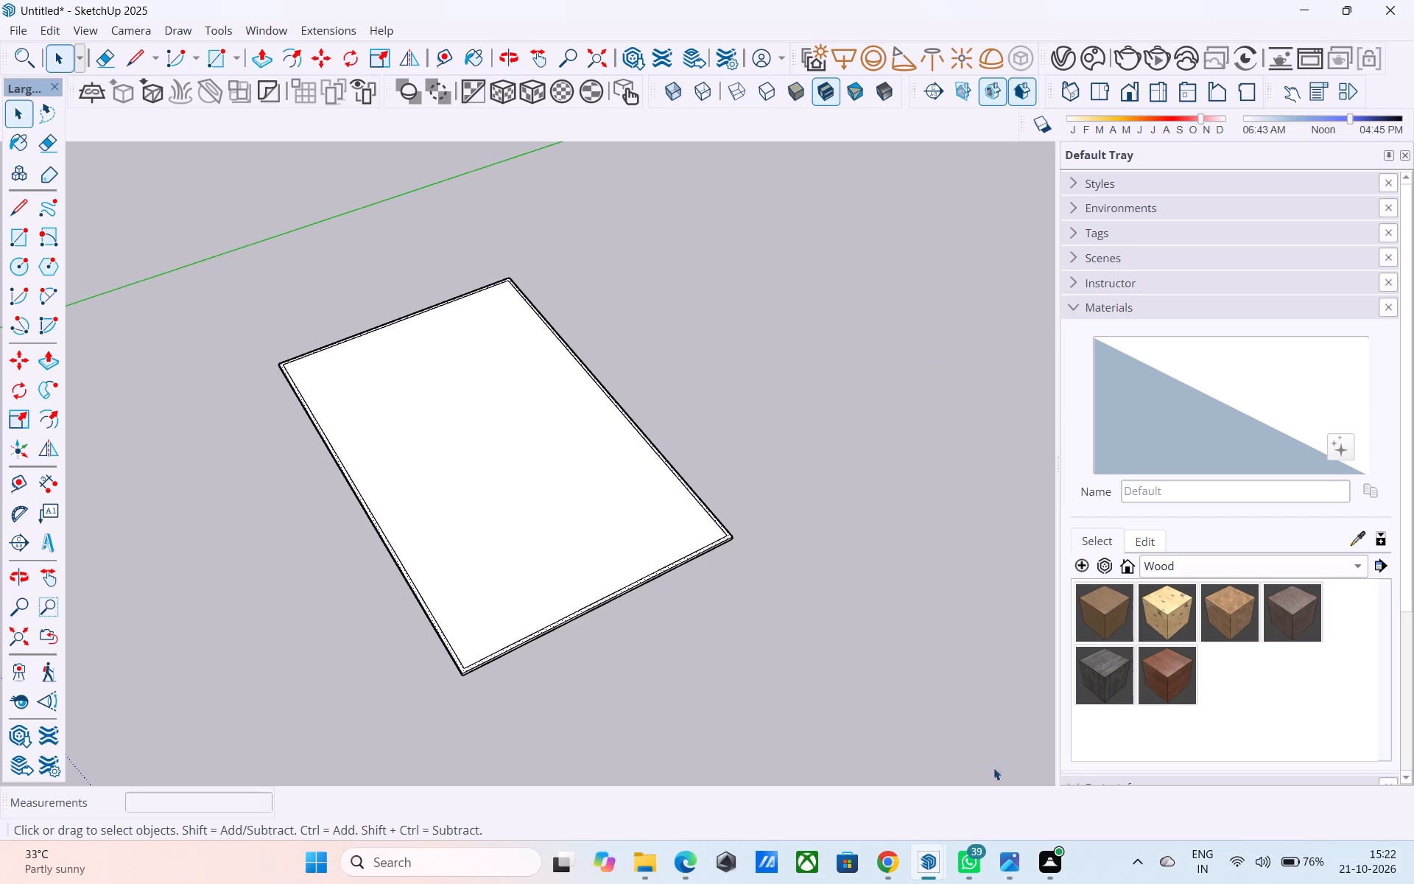
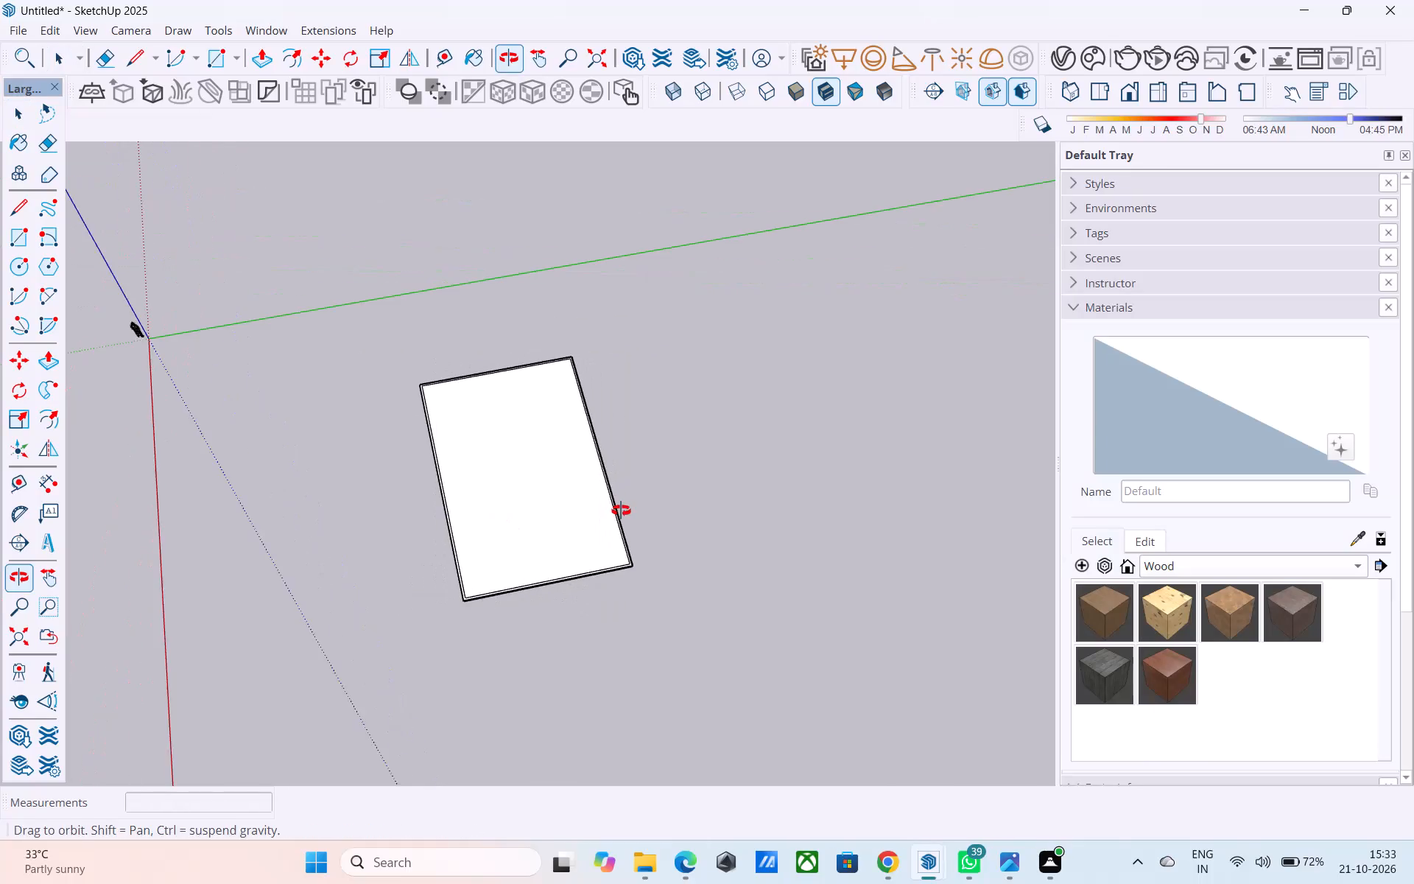
Inspect the slab and its inset border from overhead and angled views.
scroll(453, 250, "up", 2)
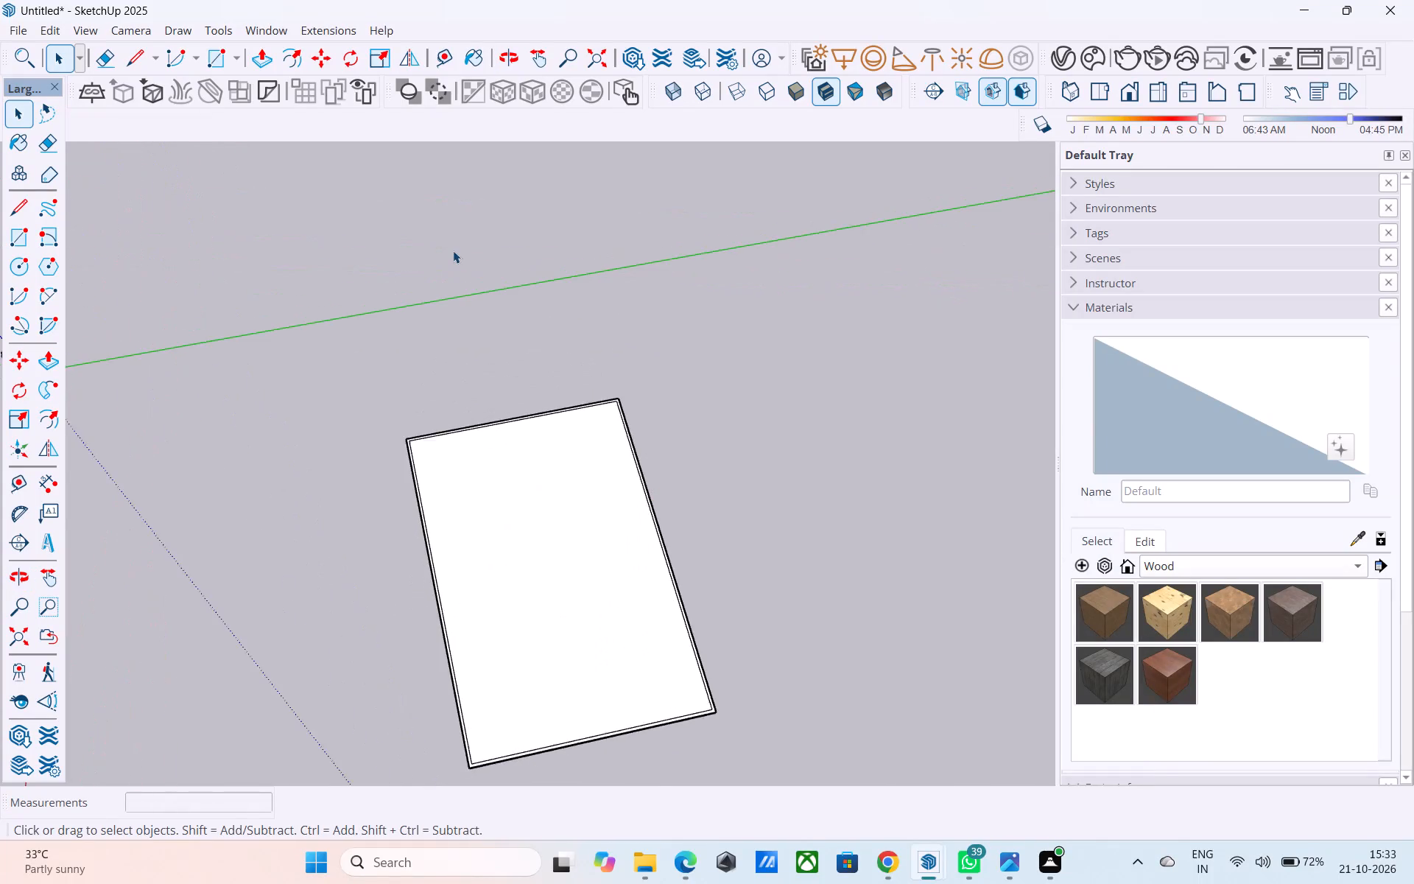
scroll(453, 250, "up", 4)
scroll(457, 262, "down", 3)
middle_click_drag(454, 277, 398, 337)
scroll(441, 486, "up", 2)
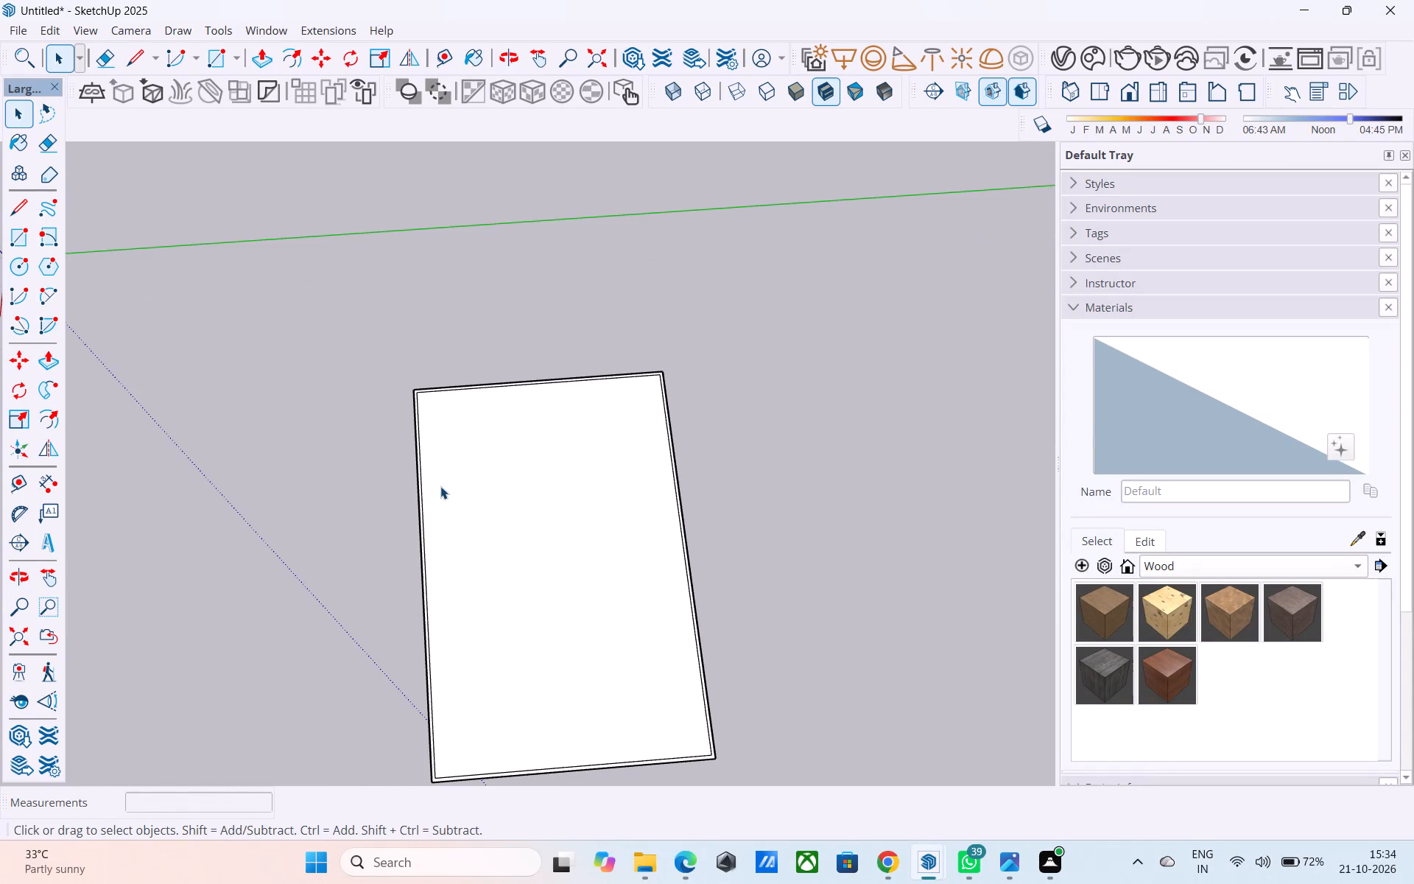
scroll(437, 499, "down", 3)
middle_click_drag(443, 584, 490, 519)
middle_click_drag(492, 550, 513, 309)
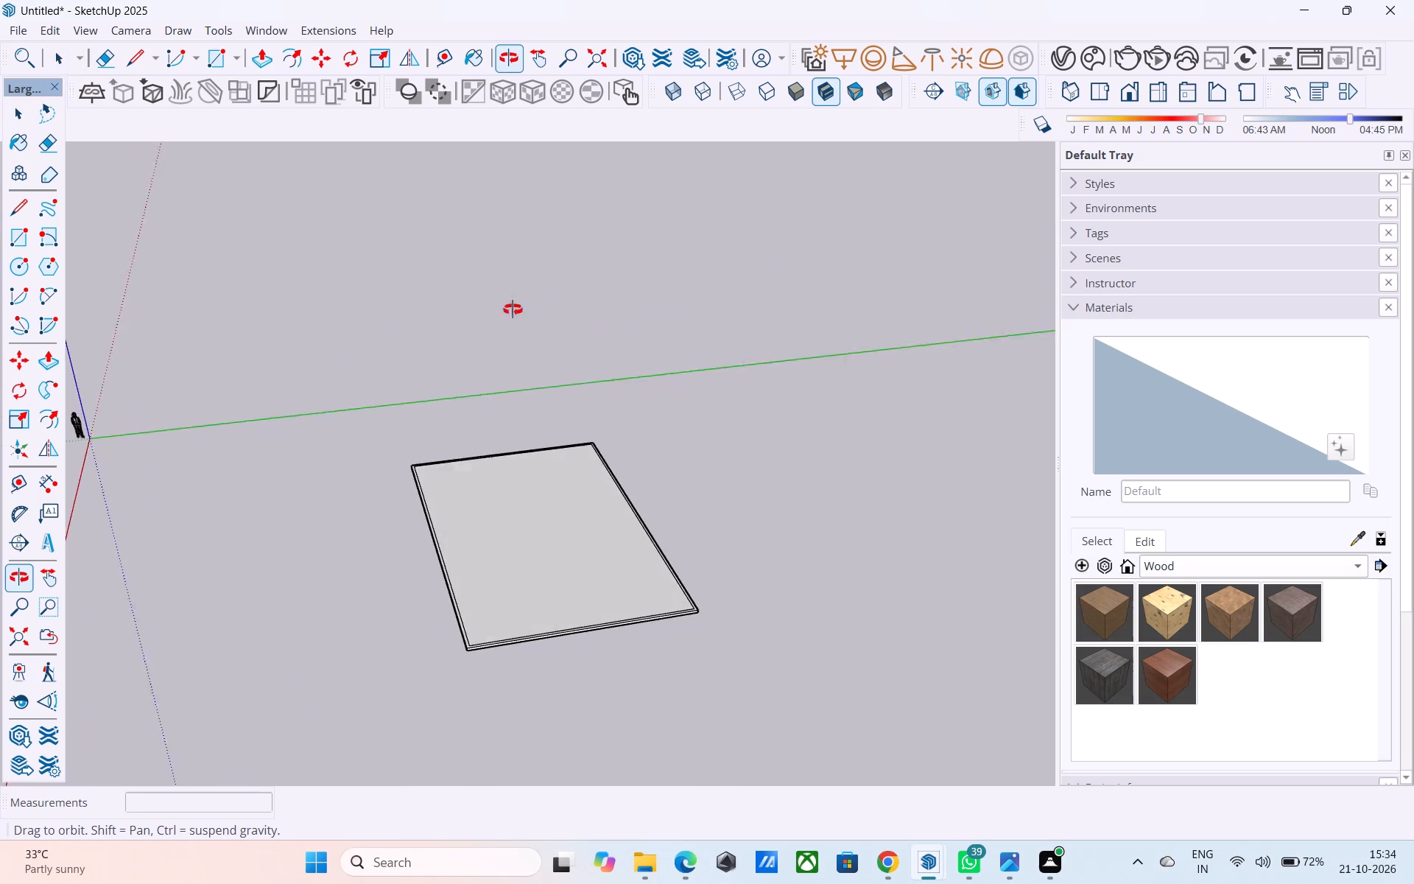
middle_click_drag(513, 309, 511, 295)
middle_click_drag(527, 559, 510, 603)
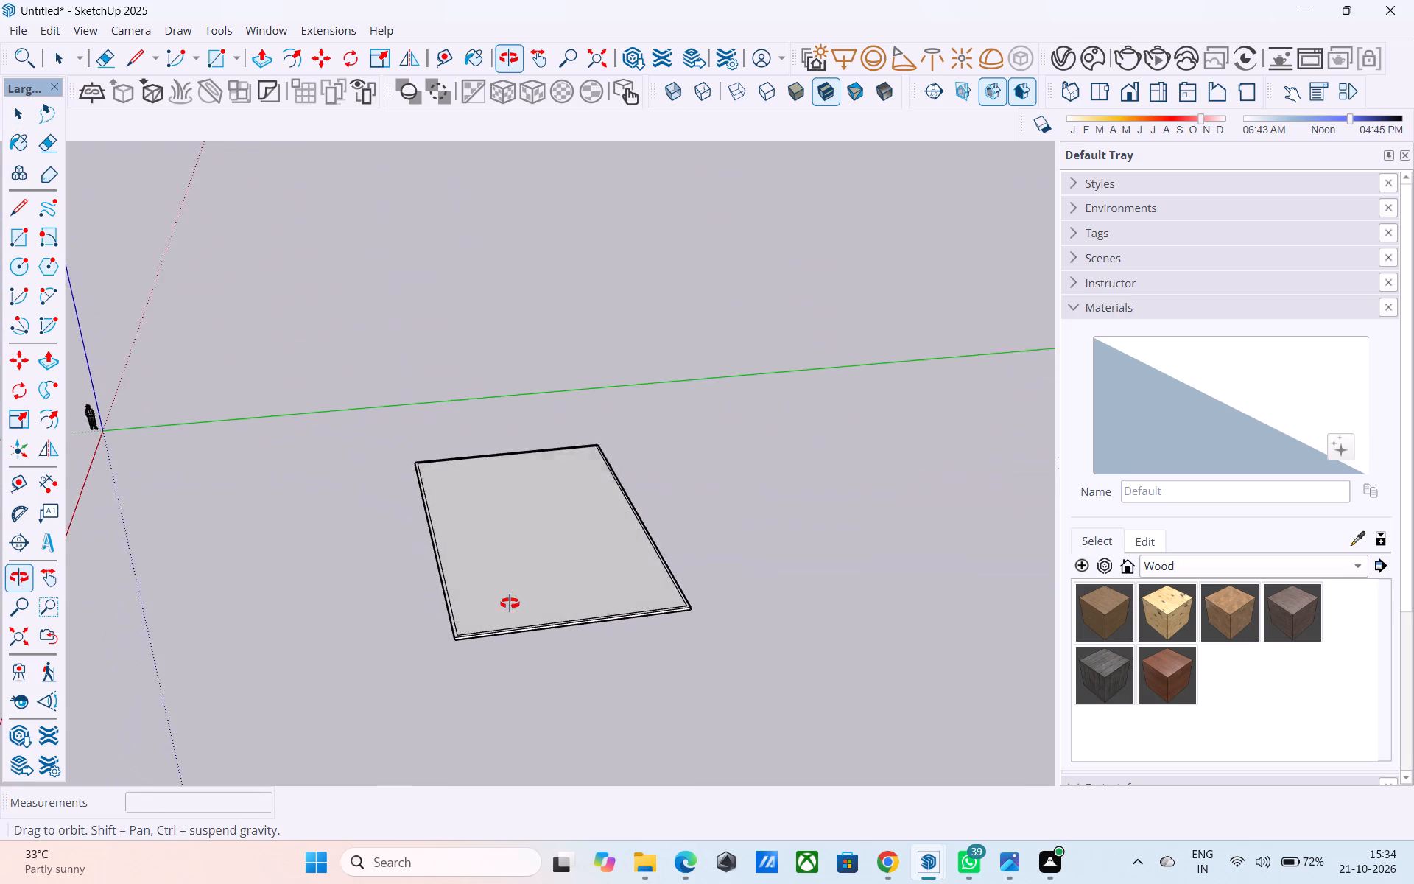
middle_click_drag(510, 603, 499, 698)
Check the length of the slab's long outer edge nearest the origin with the Line tool.
scroll(448, 661, "up", 6)
key("l")
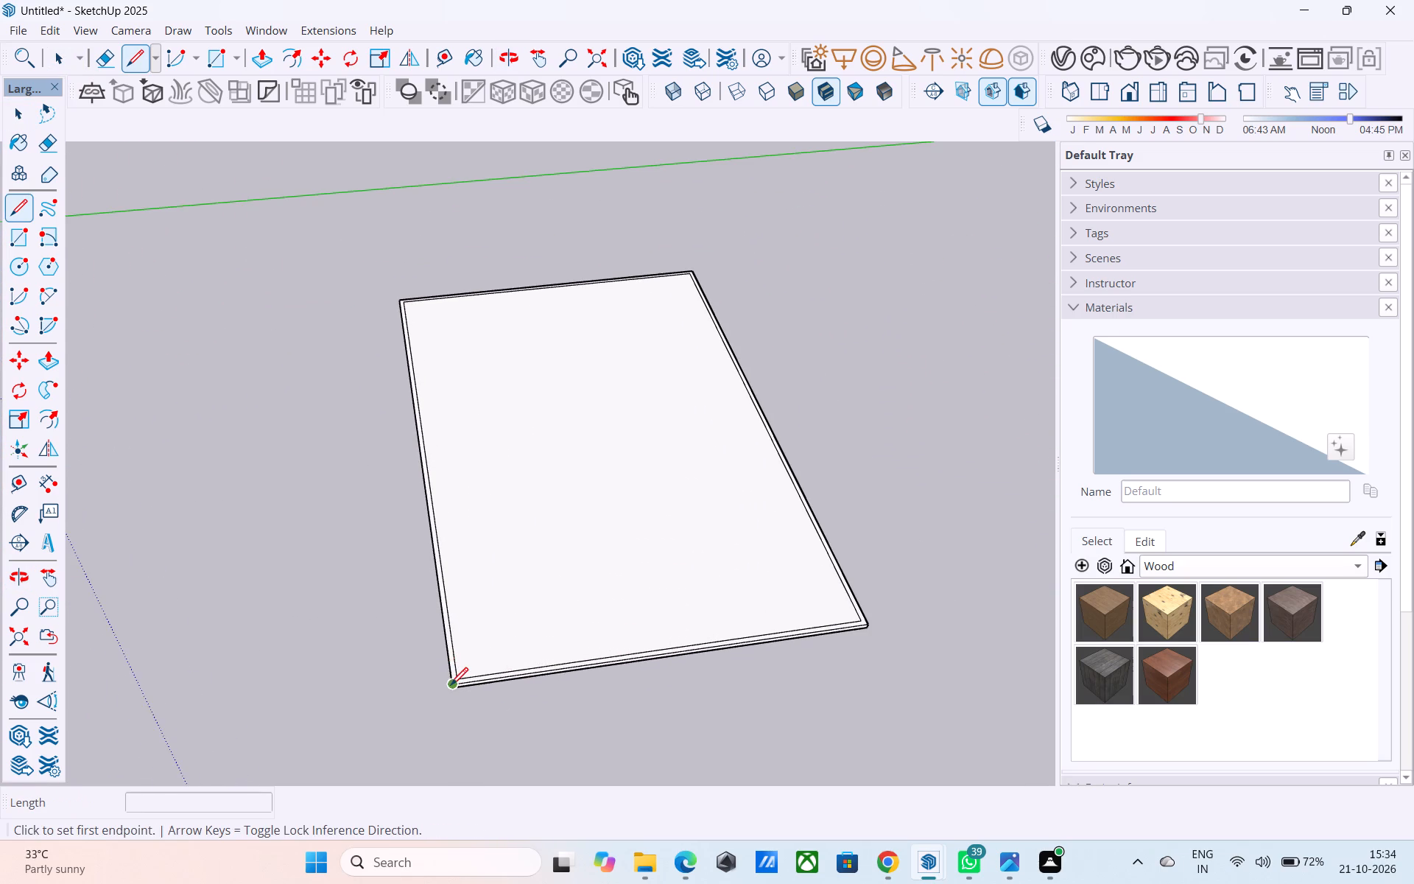
scroll(451, 687, "up", 3)
left_click(451, 687)
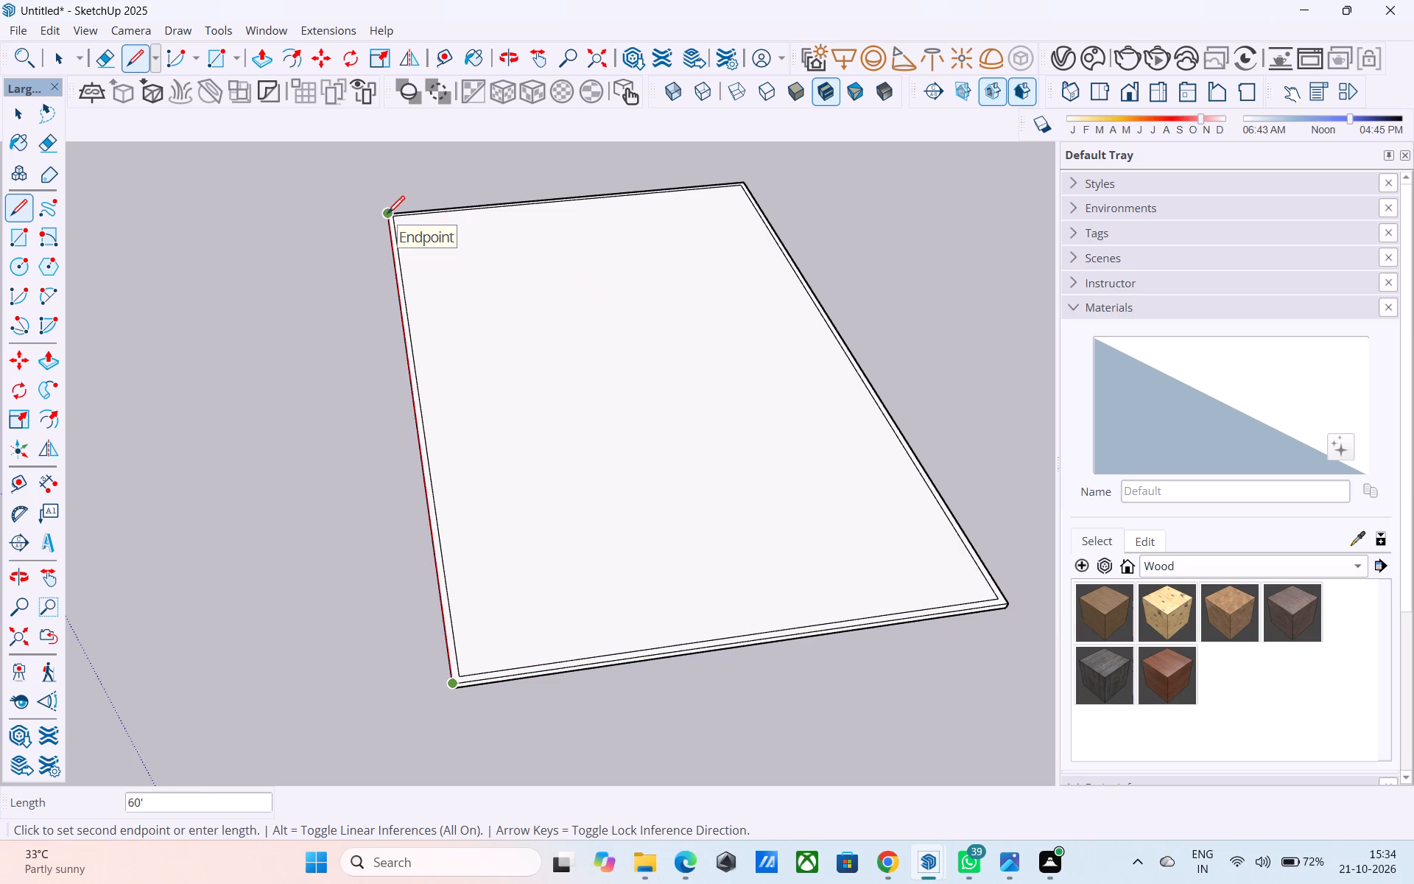
key("space")
Examine the bordered slab from low and overhead views, ending close on its short end farthest from the green axis.
middle_click_drag(396, 265, 346, 298)
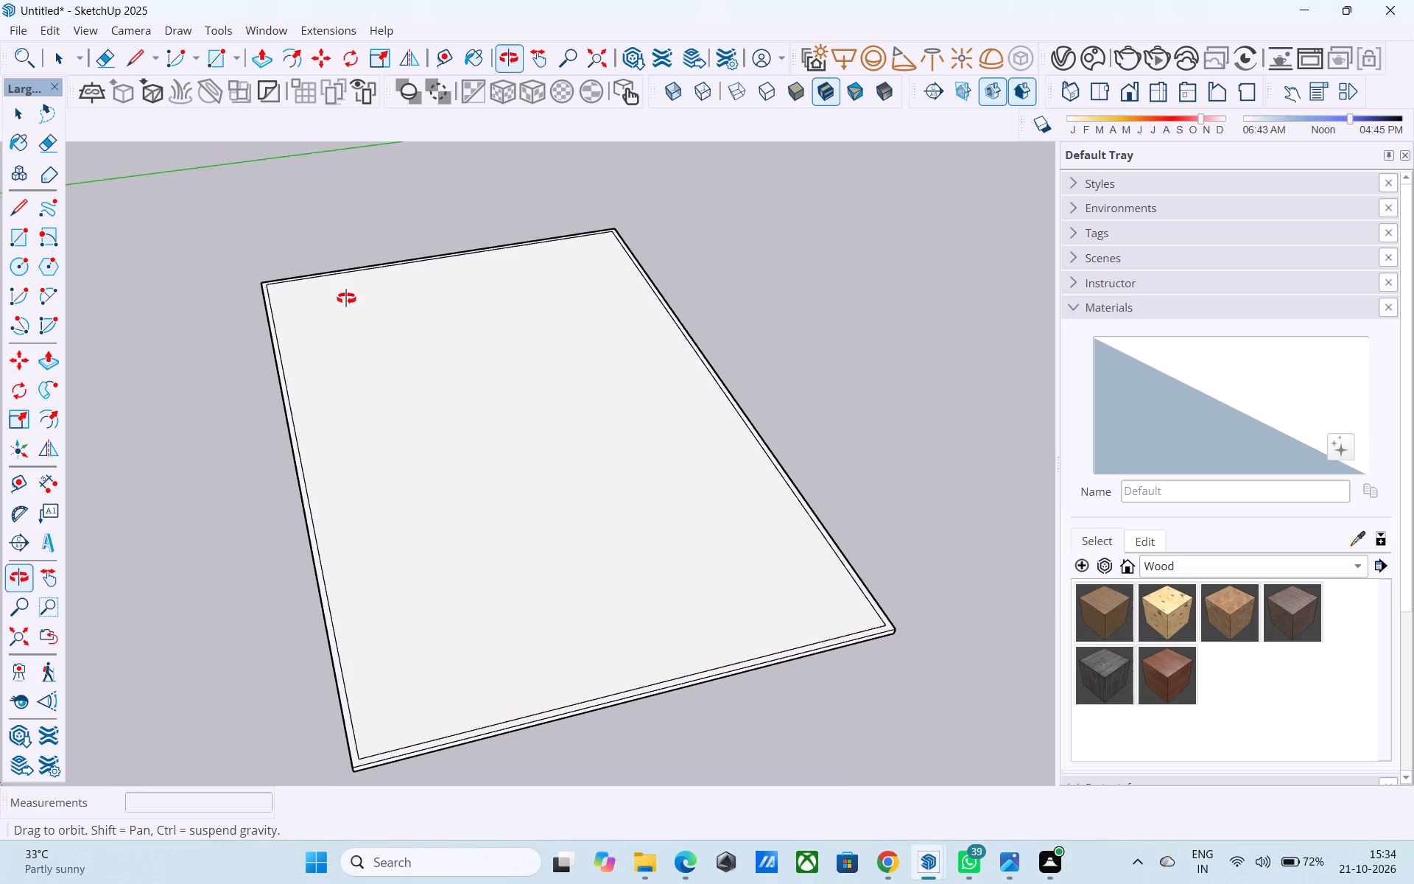
middle_click_drag(346, 298, 348, 290)
scroll(345, 318, "down", 3)
middle_click_drag(331, 421, 270, 306)
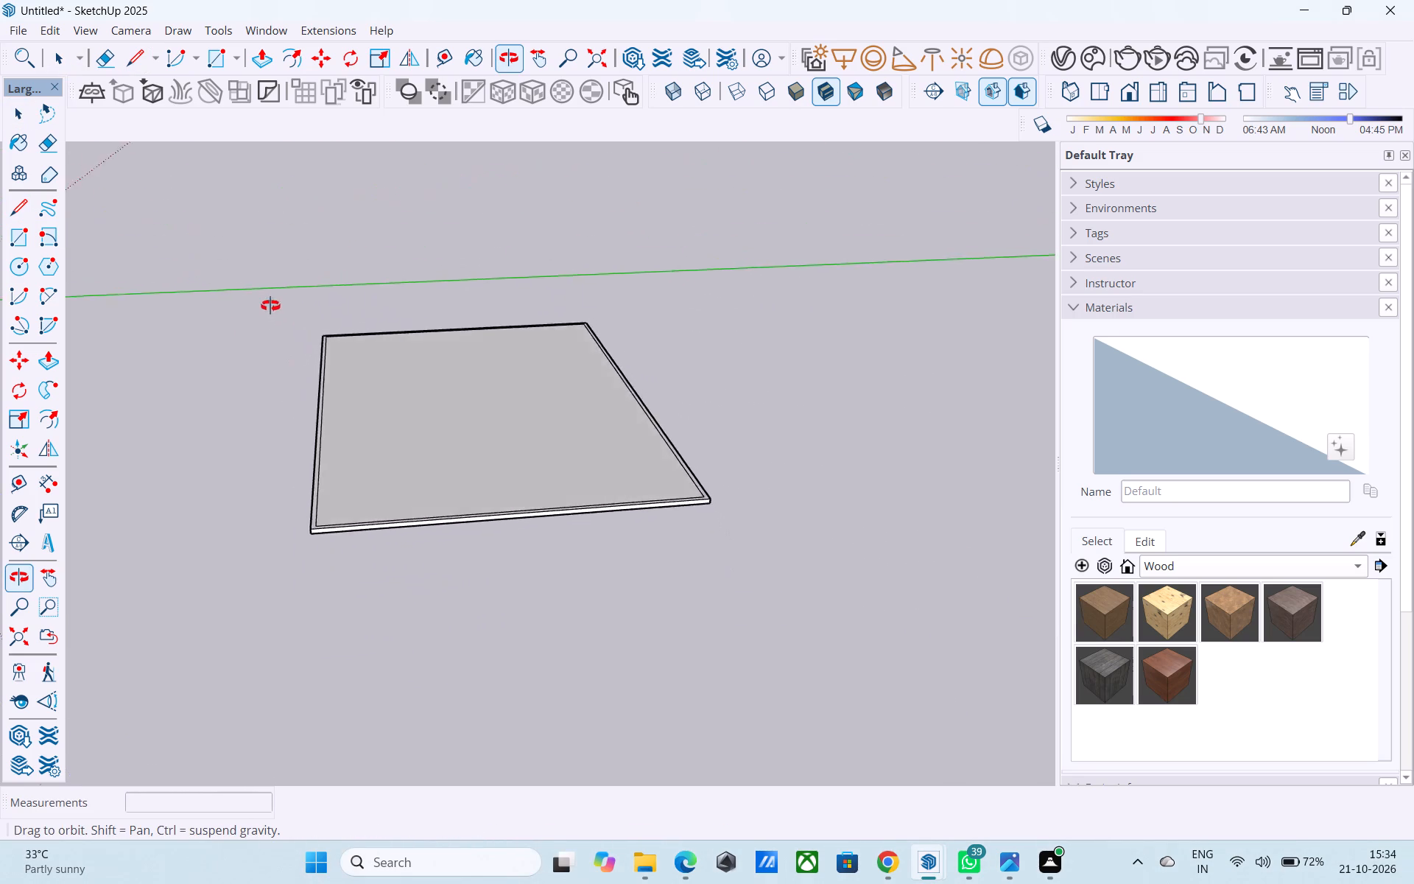
middle_click_drag(270, 306, 232, 334)
scroll(214, 401, "down", 2)
middle_click_drag(291, 449, 357, 410)
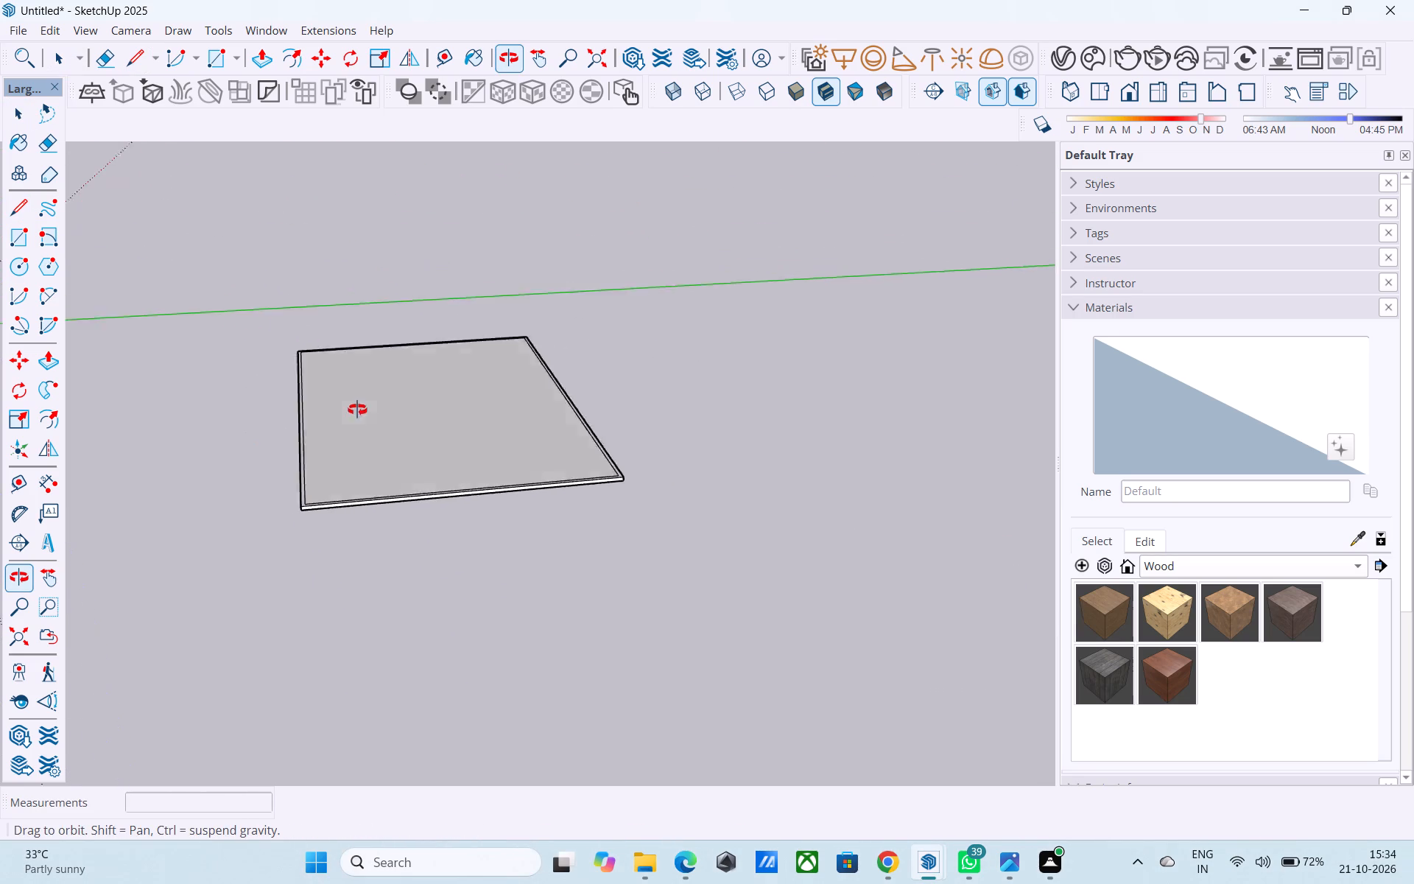
middle_click_drag(357, 410, 401, 648)
middle_click_drag(407, 621, 373, 632)
scroll(724, 459, "down", 3)
middle_click_drag(589, 442, 588, 452)
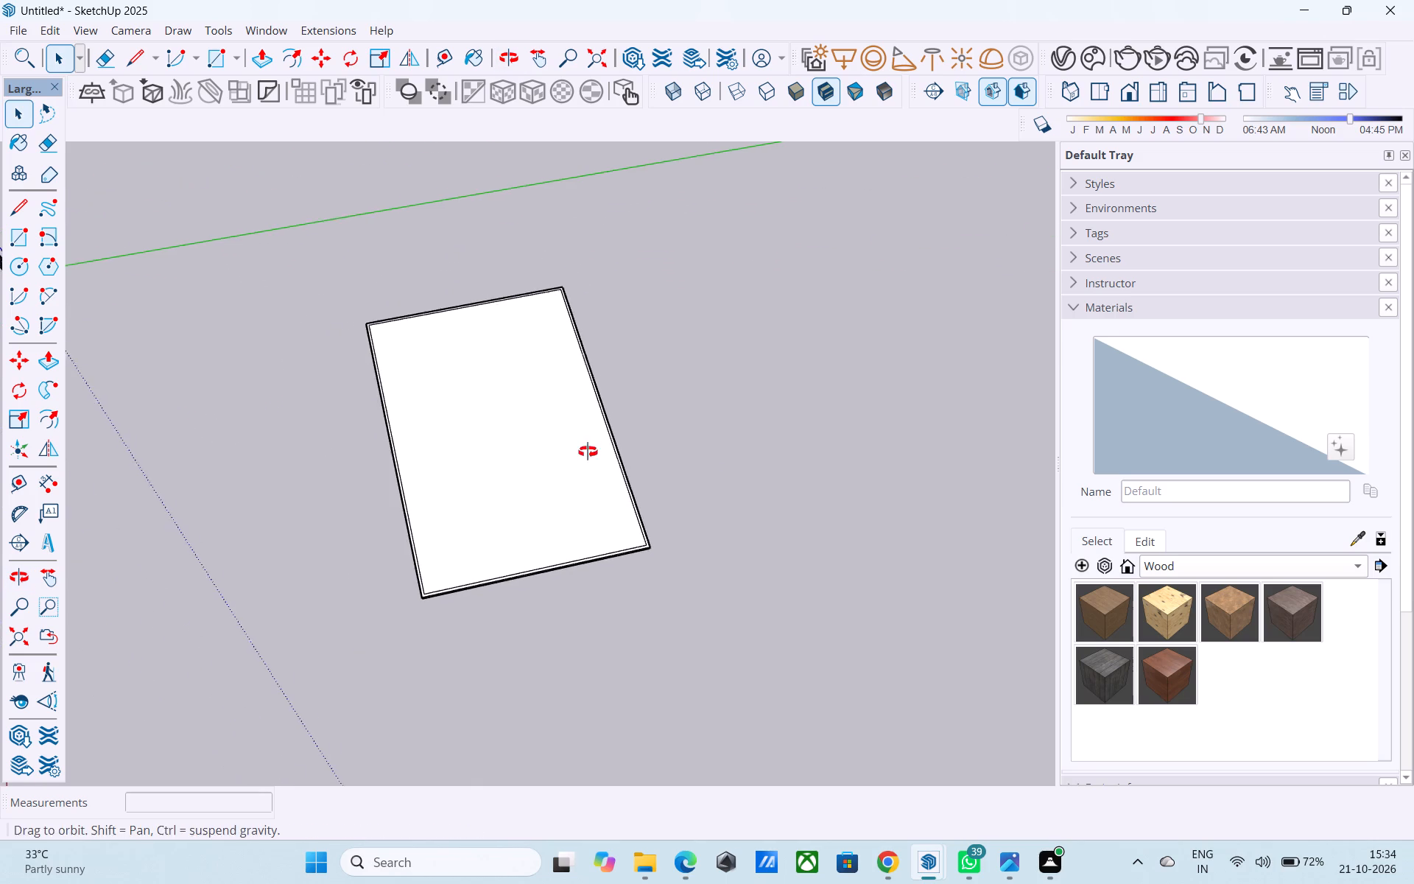
middle_click_drag(588, 452, 556, 571)
scroll(547, 569, "up", 6)
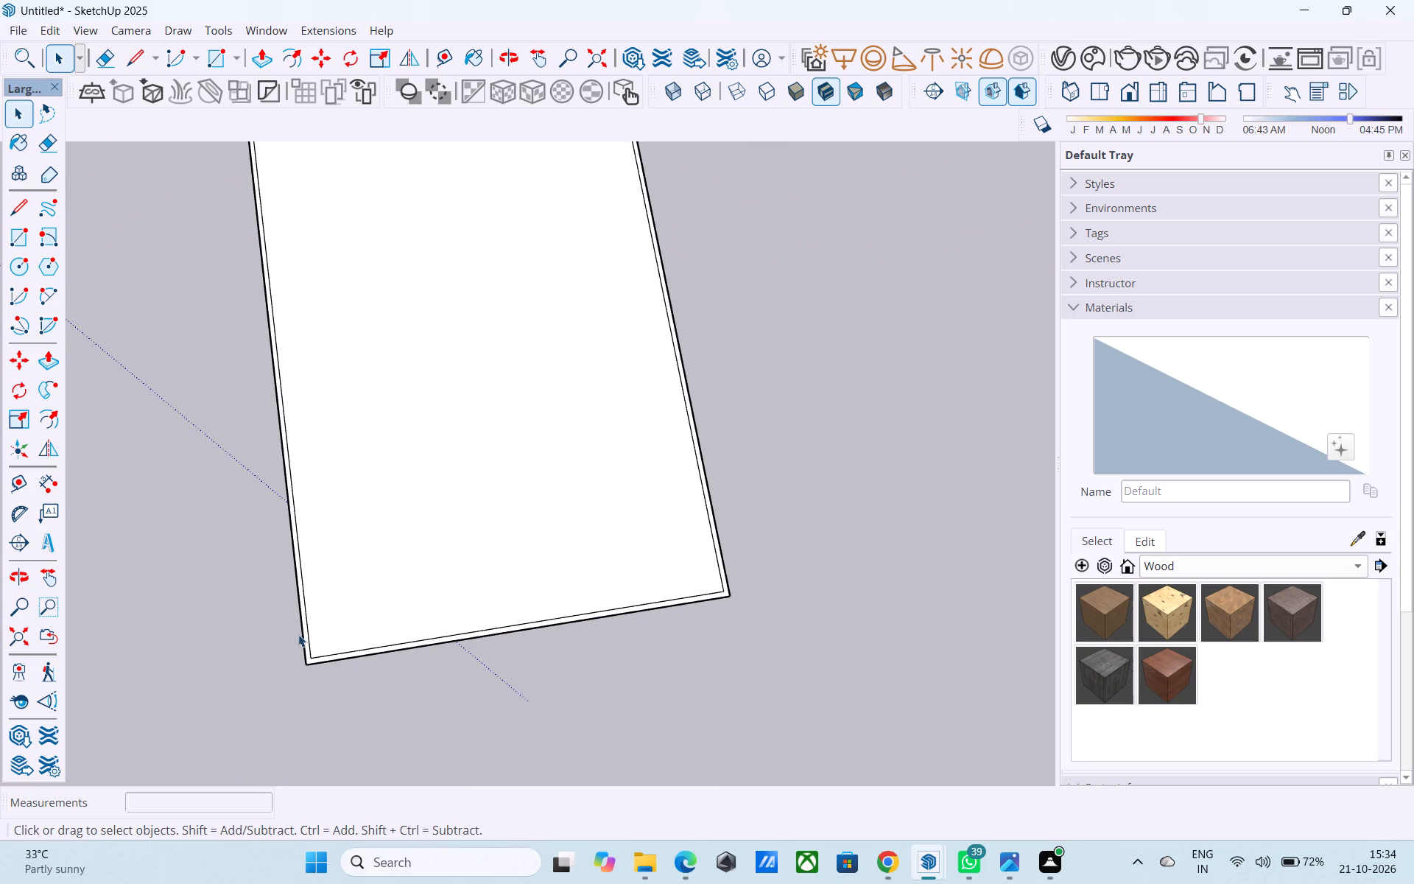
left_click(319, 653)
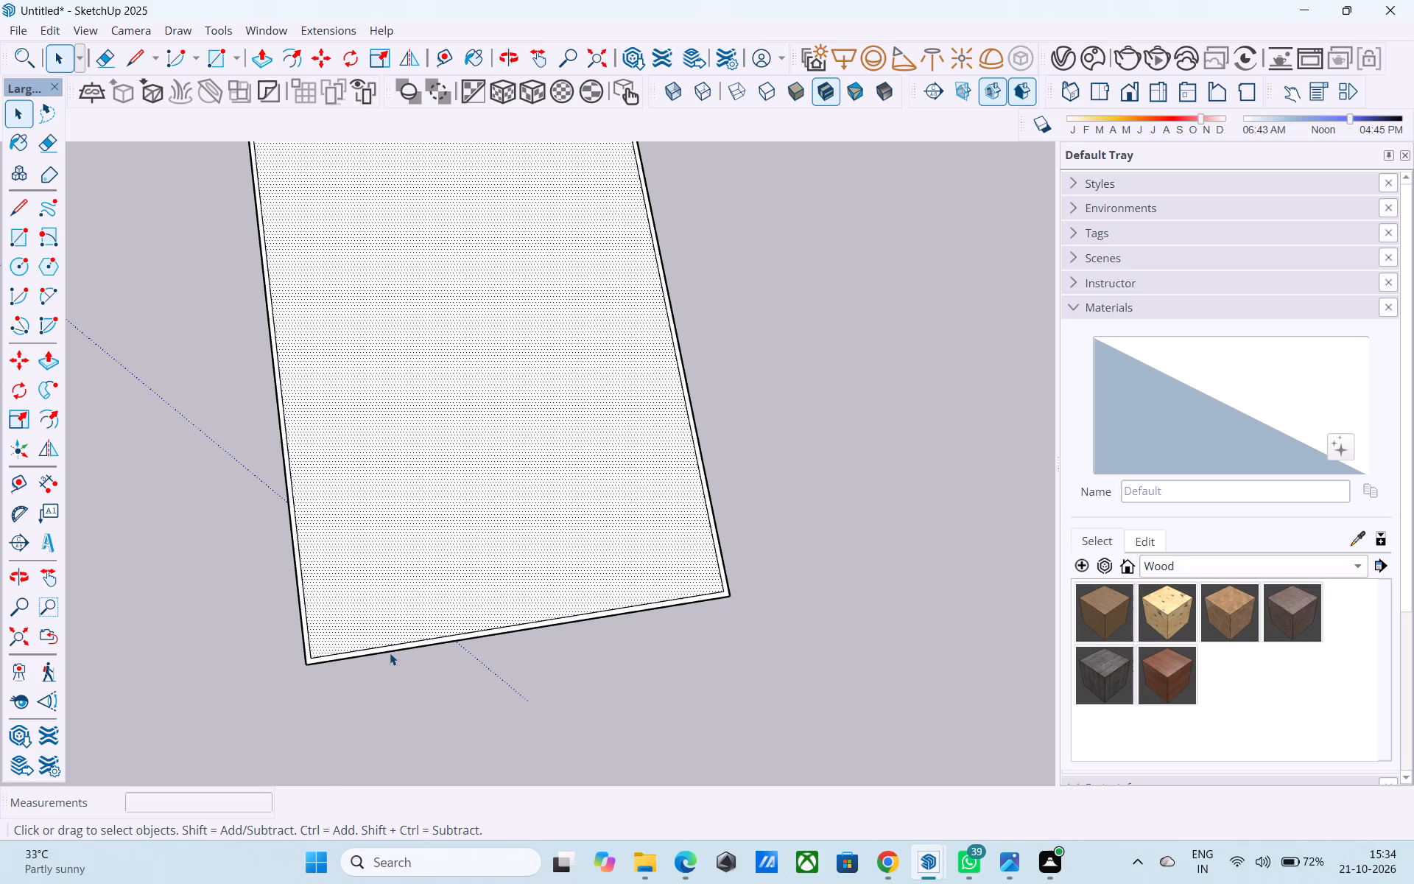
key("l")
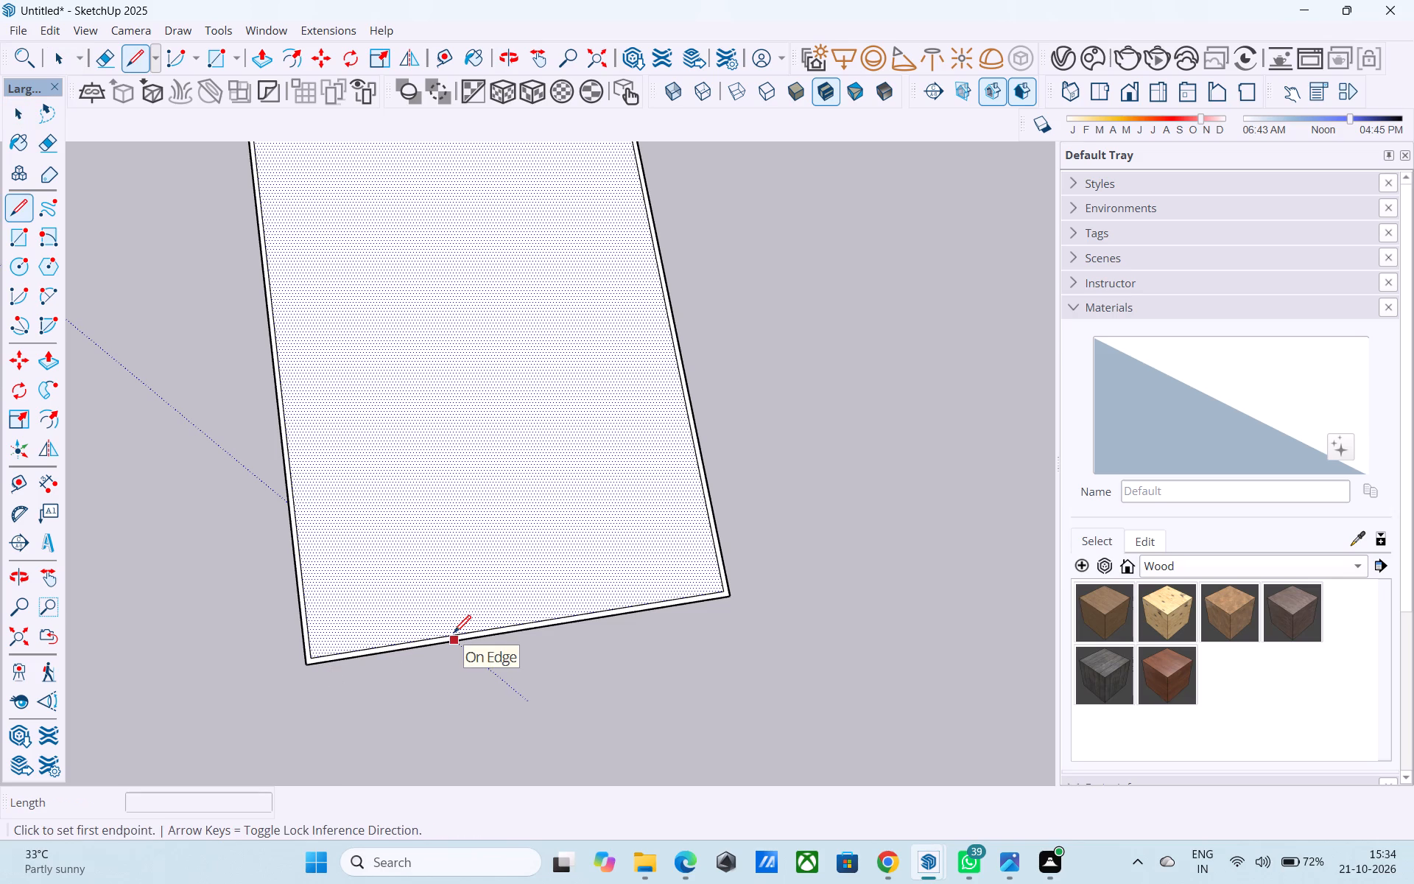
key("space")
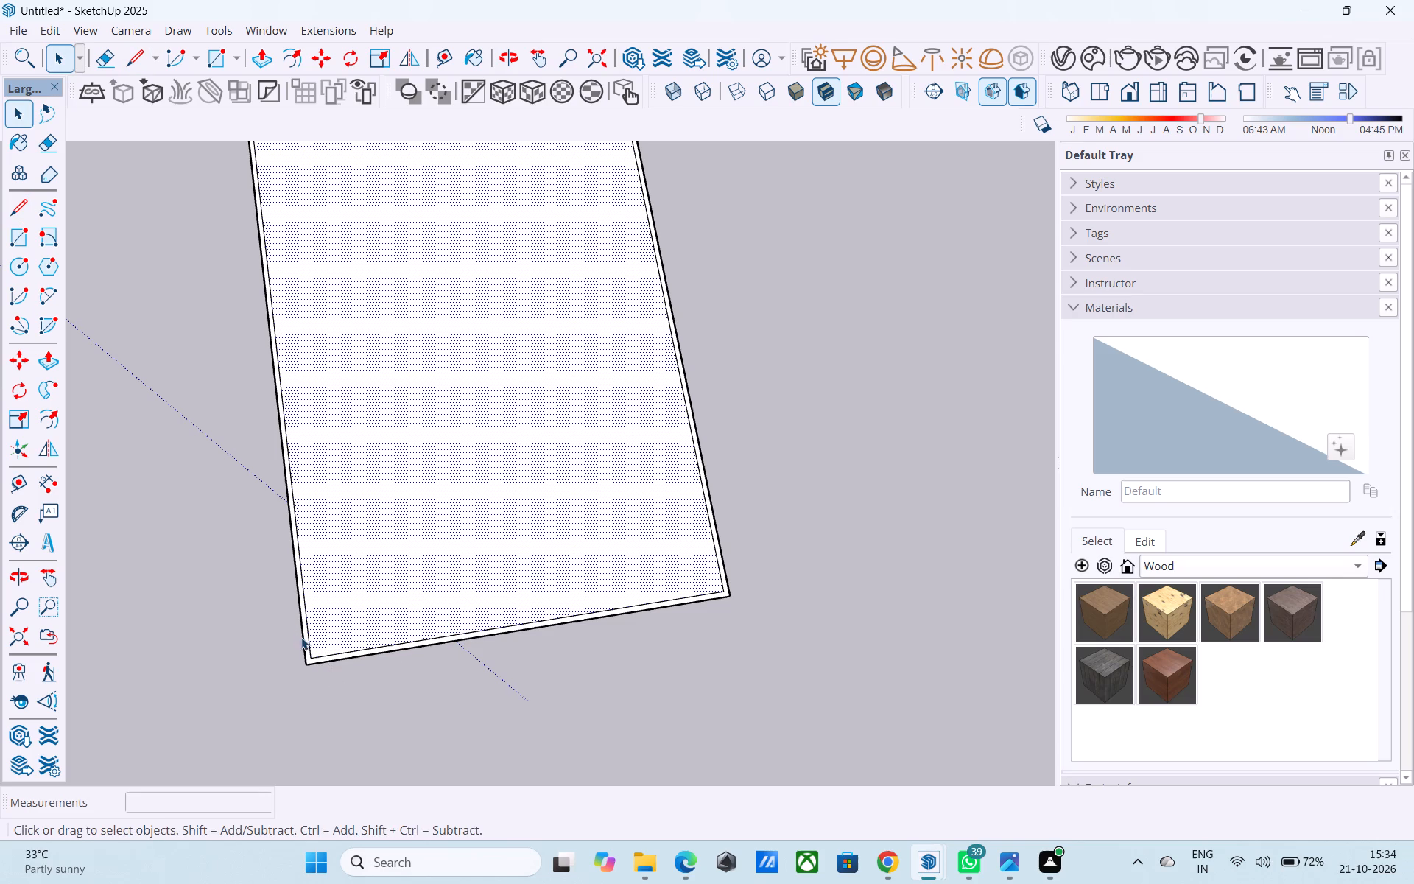
Copy the inner border line on the long side nearest the origin 12' across the top face.
left_click(309, 646)
key("m")
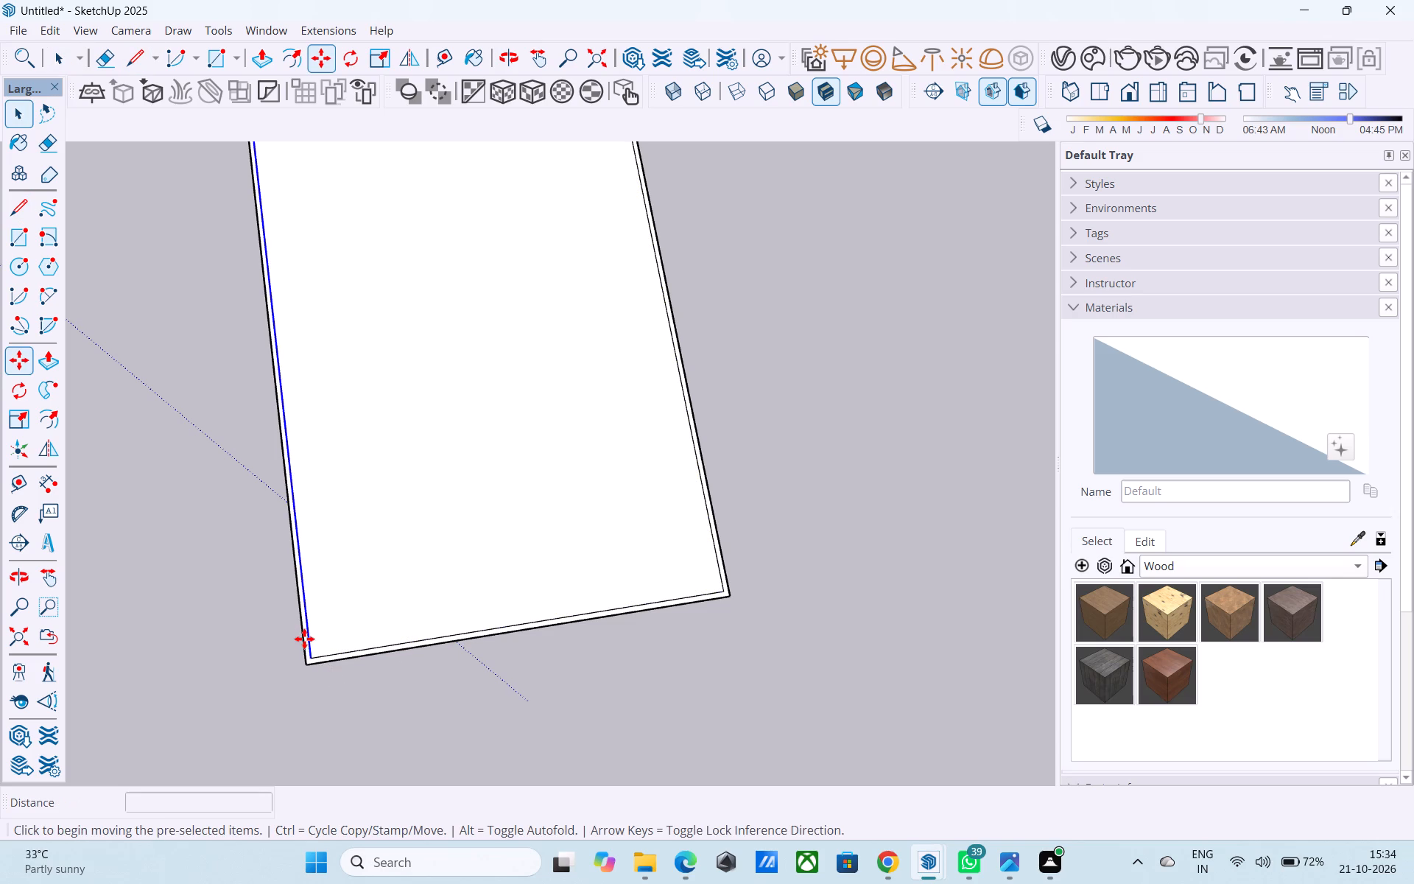
left_click(313, 659)
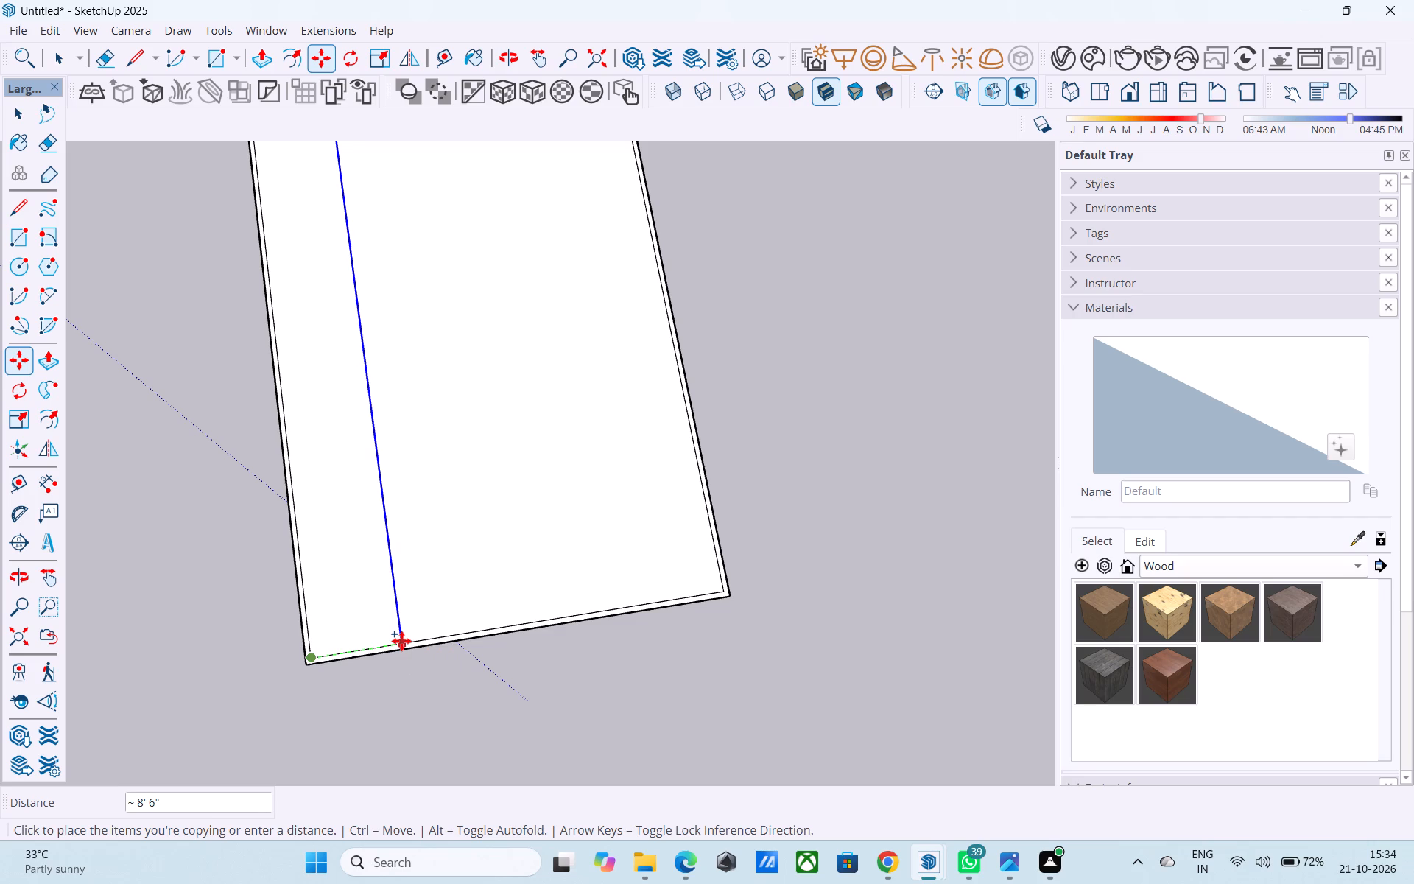
key("2")
key("BackSpace")
type("12'")
key("Return")
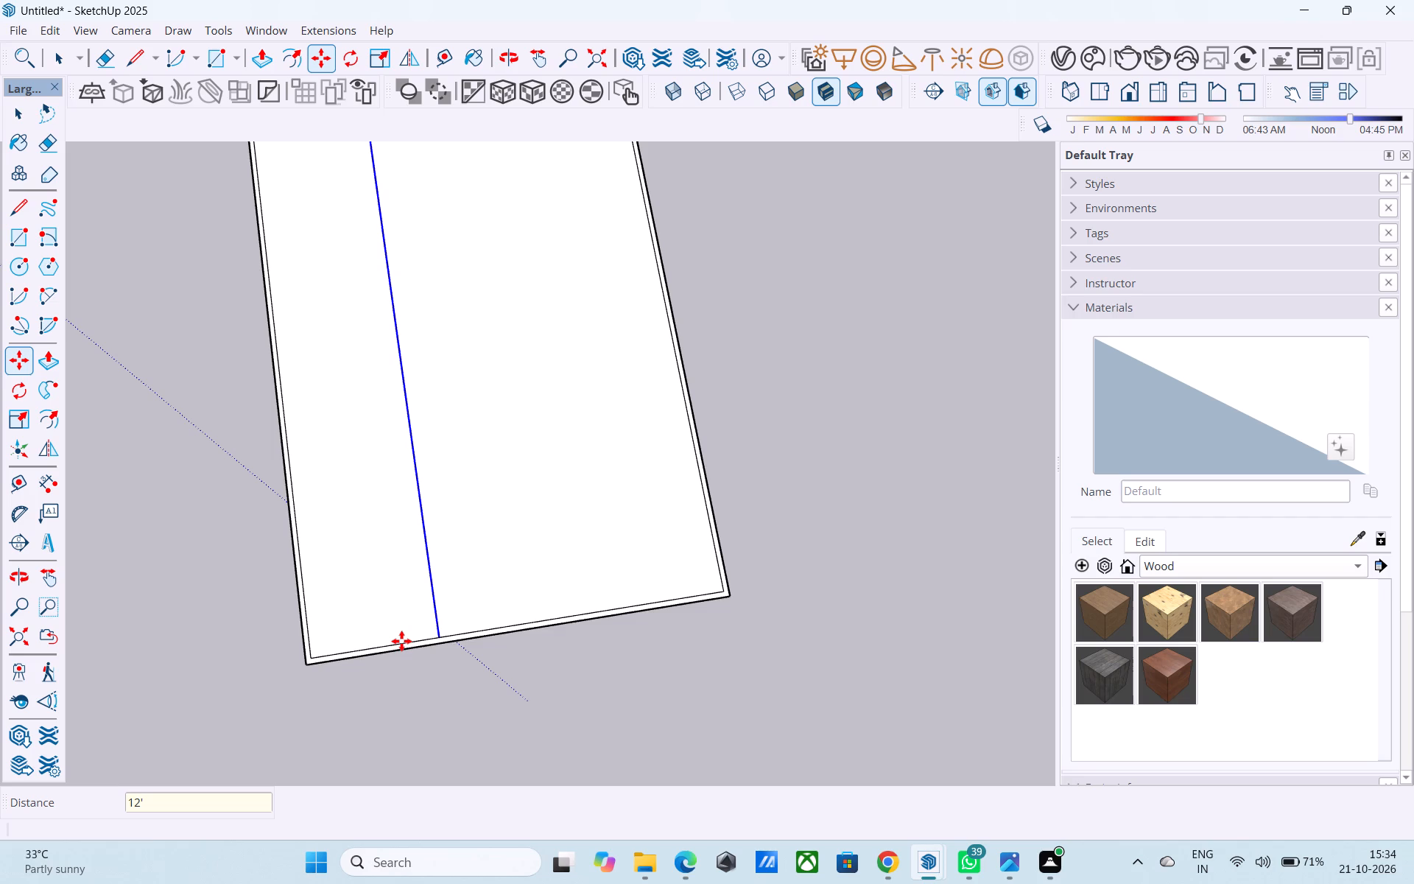
Copy the new lengthwise dividing line 6" farther from the origin side to form a thin strip.
scroll(359, 591, "down", 1)
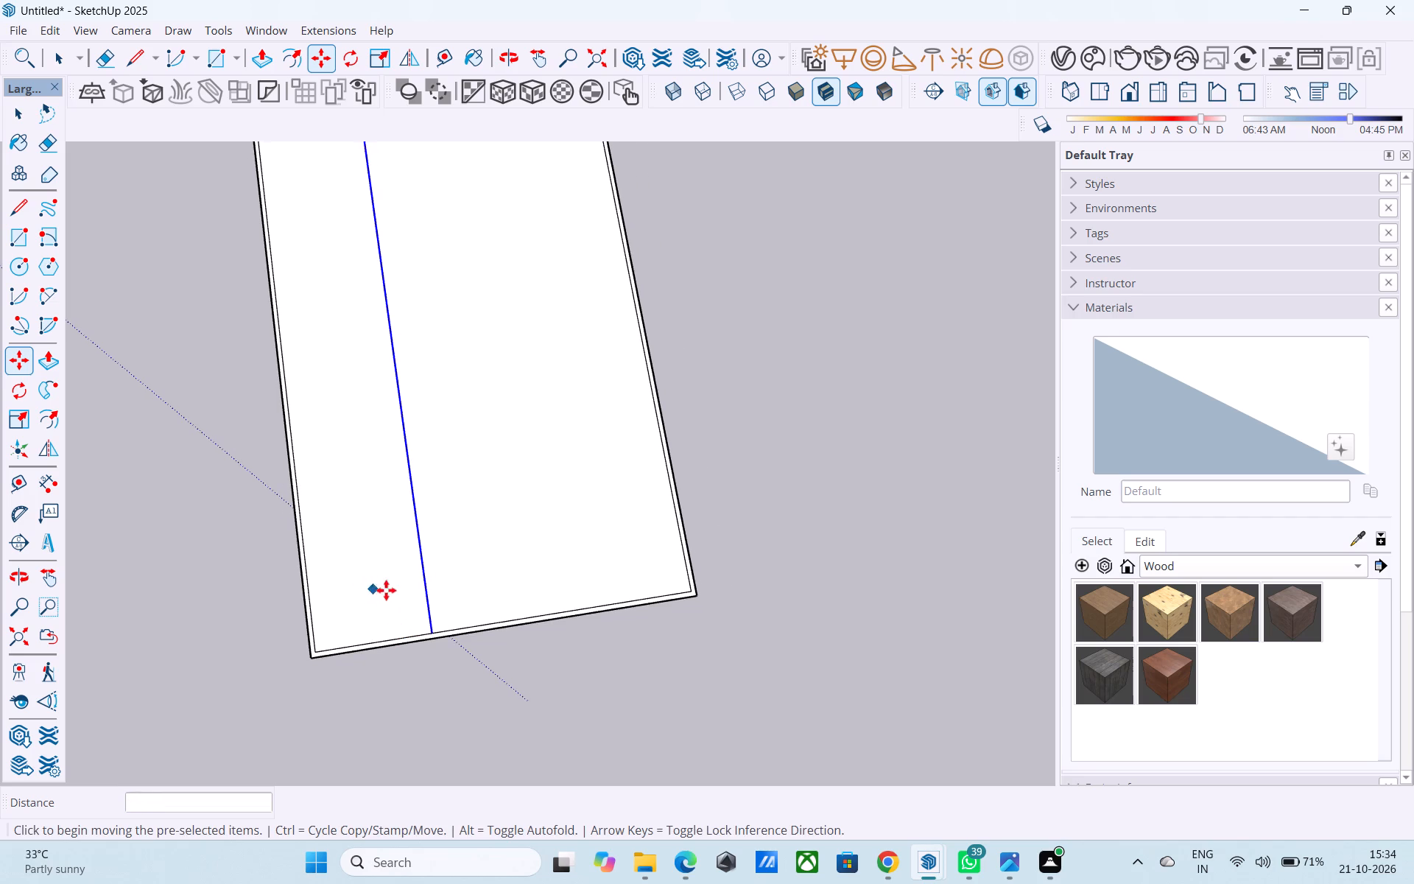
scroll(433, 666, "up", 12)
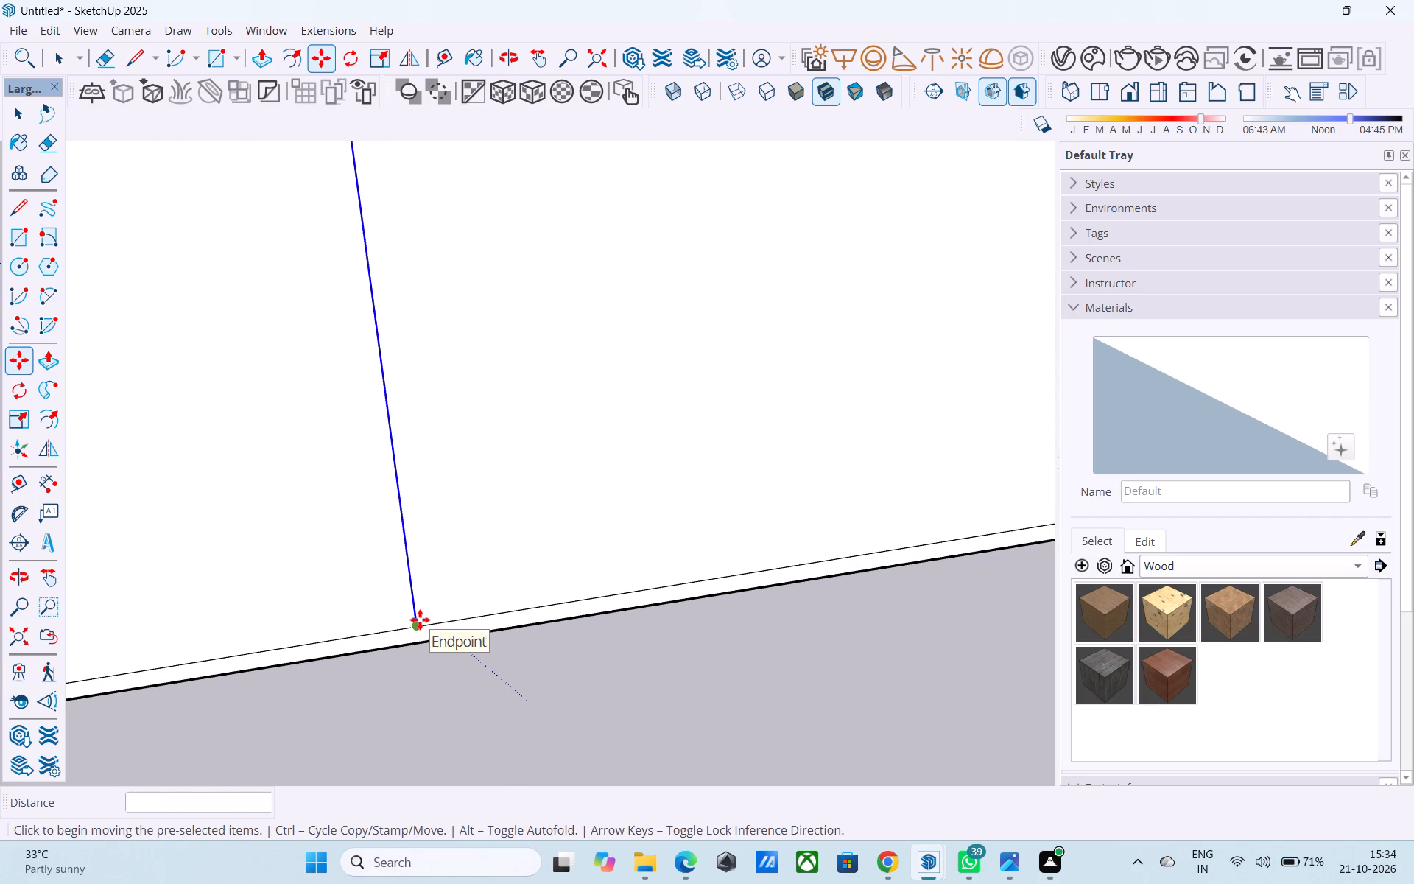
left_click(420, 620)
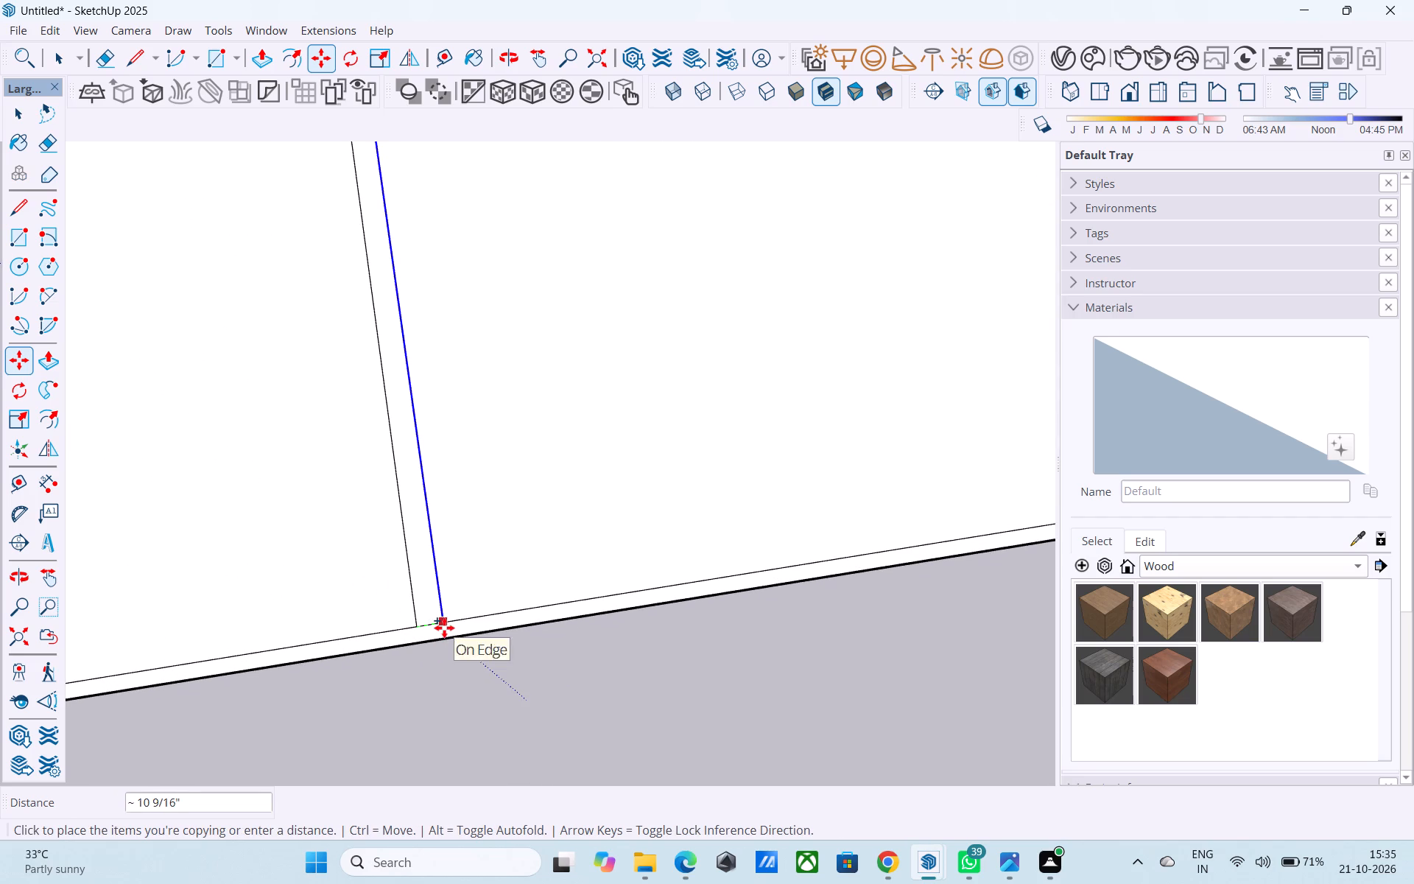
key("6")
key("shift+quotedbl")
key("Return")
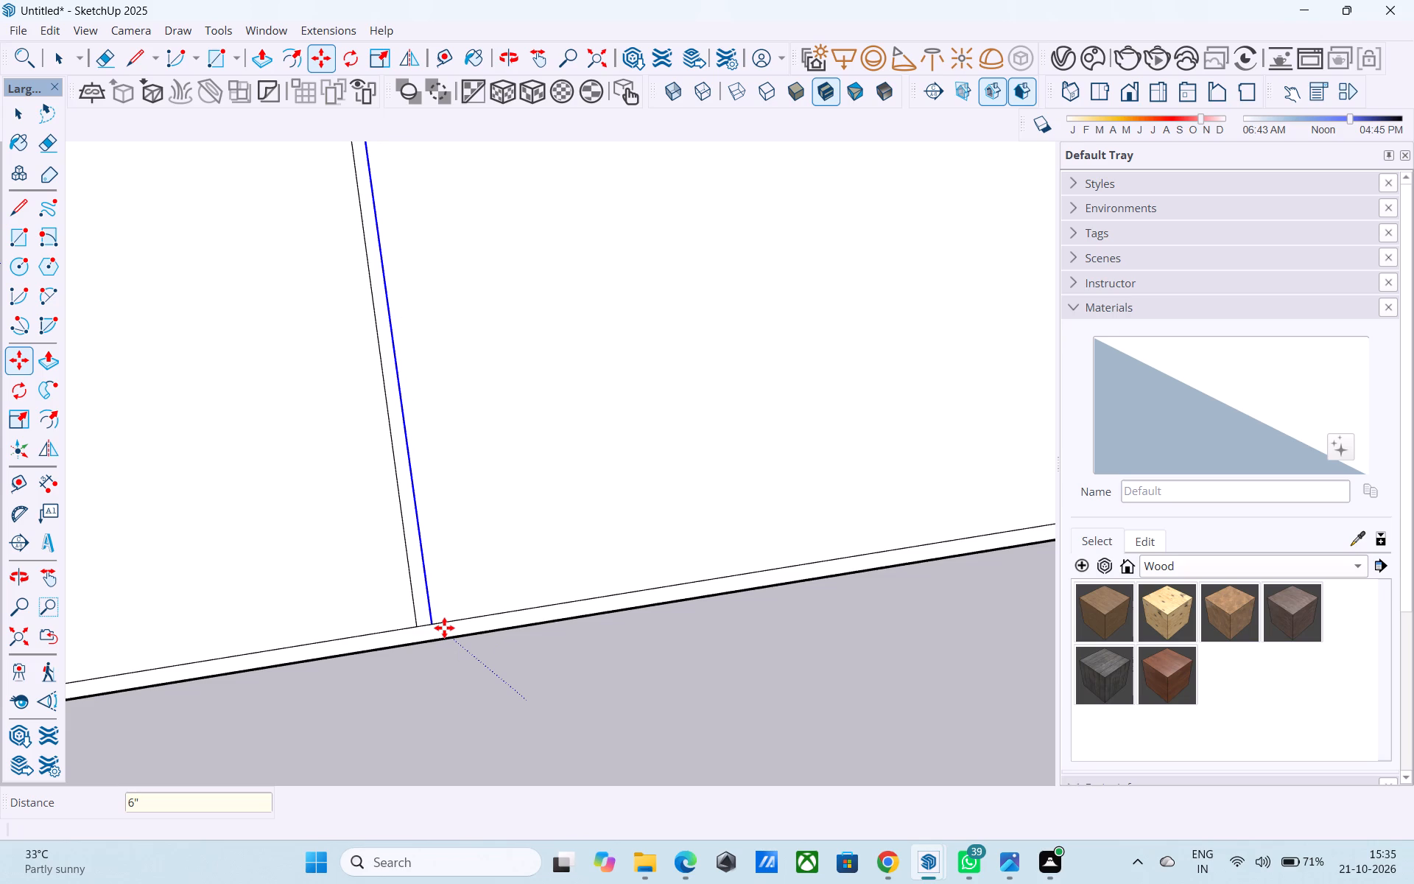
Copy the second line of the 6" strip 16' farther across the top face.
left_click(433, 621)
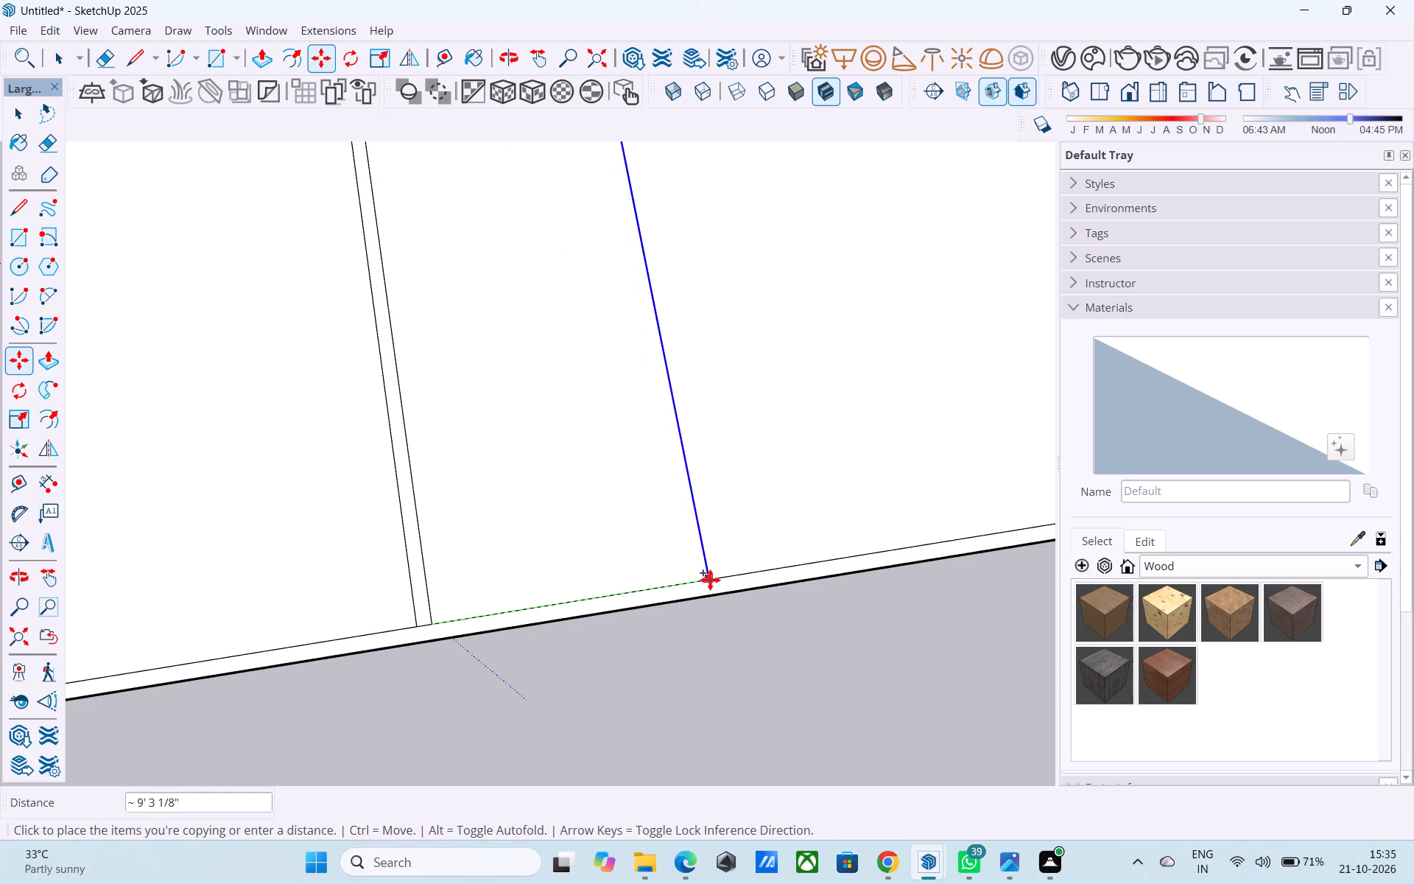
type("16'")
key("Return")
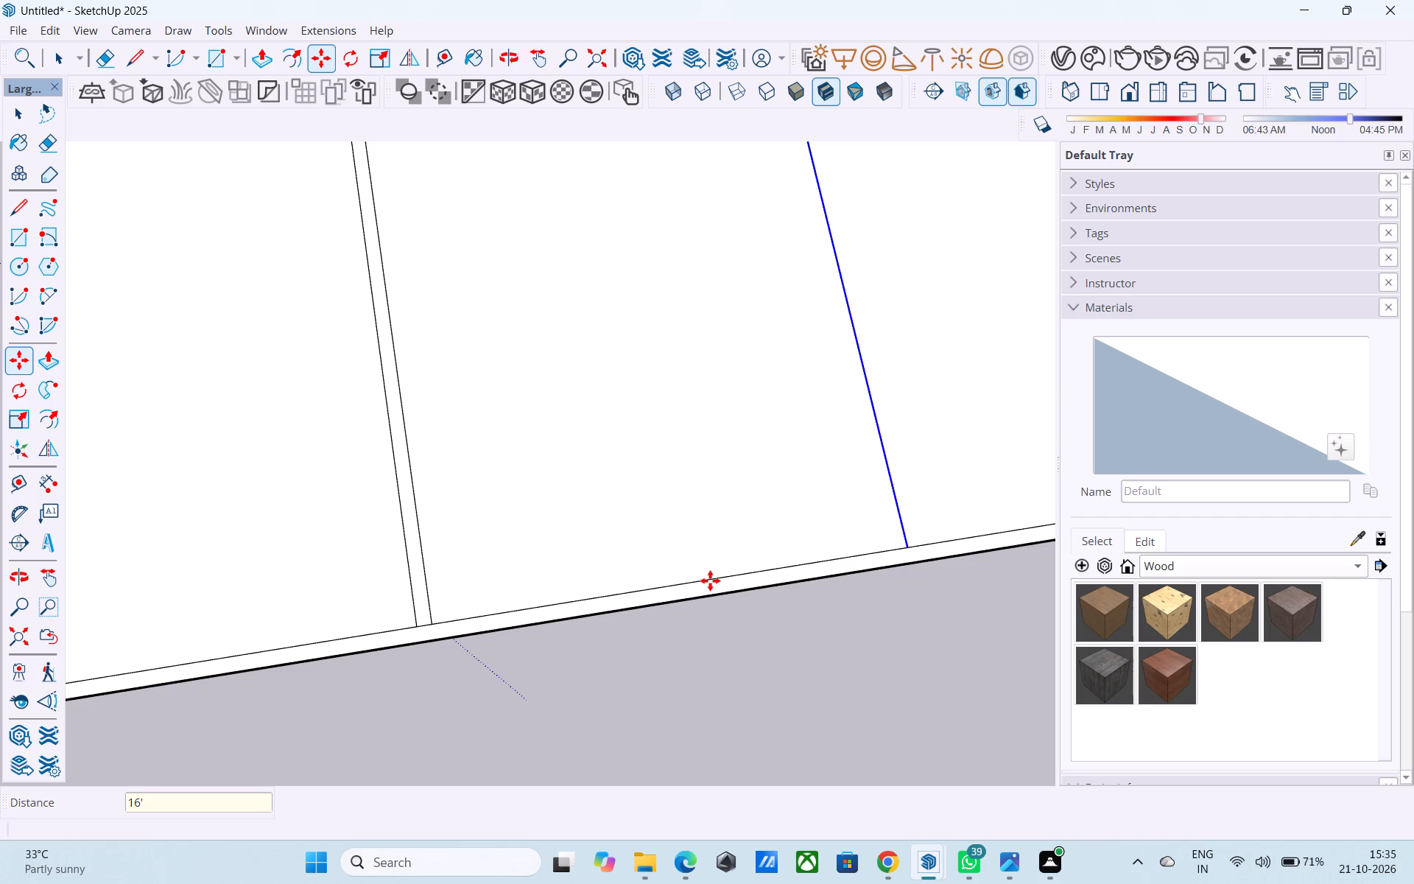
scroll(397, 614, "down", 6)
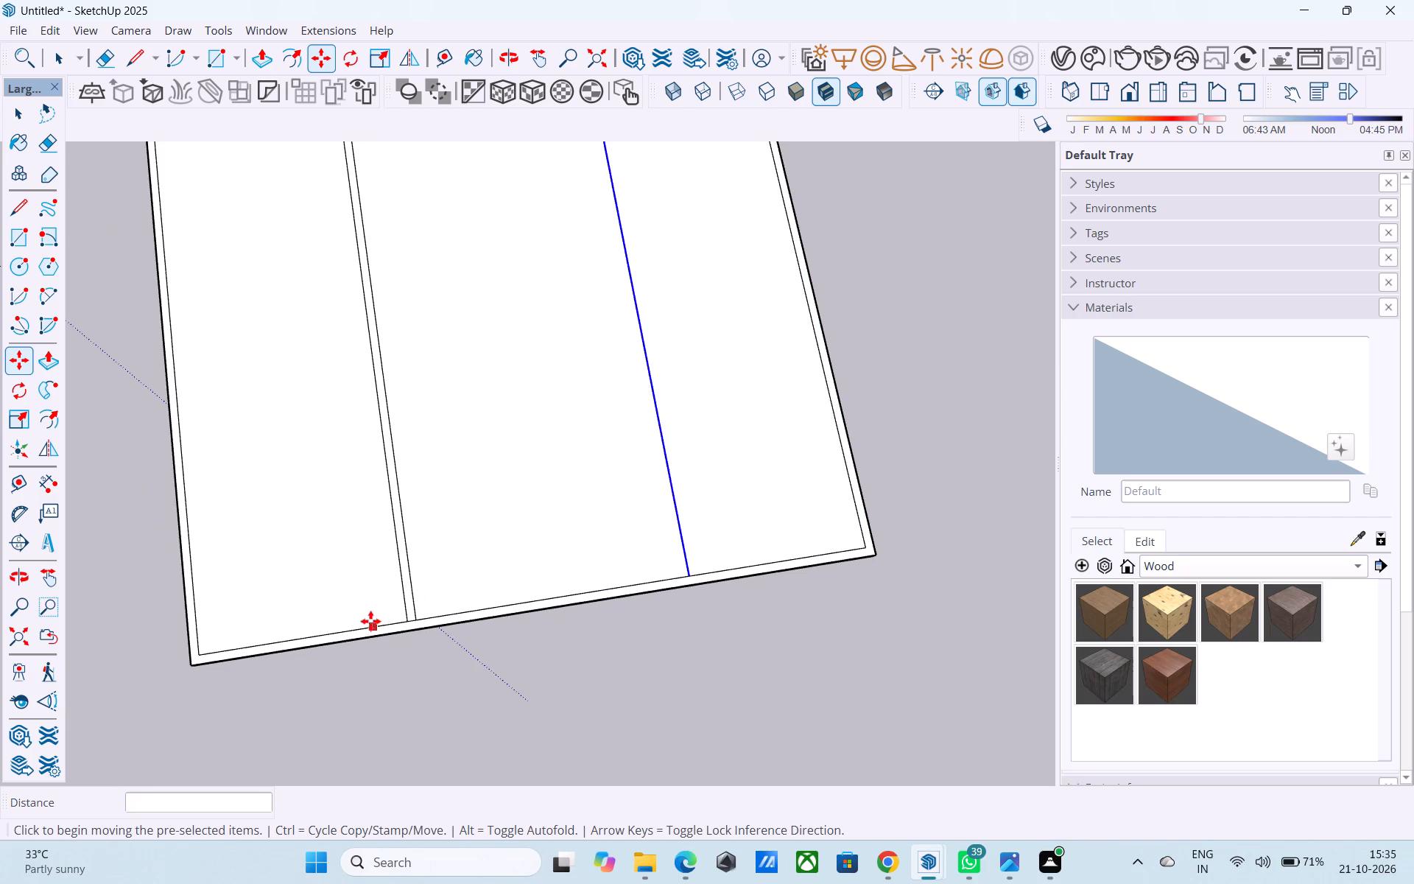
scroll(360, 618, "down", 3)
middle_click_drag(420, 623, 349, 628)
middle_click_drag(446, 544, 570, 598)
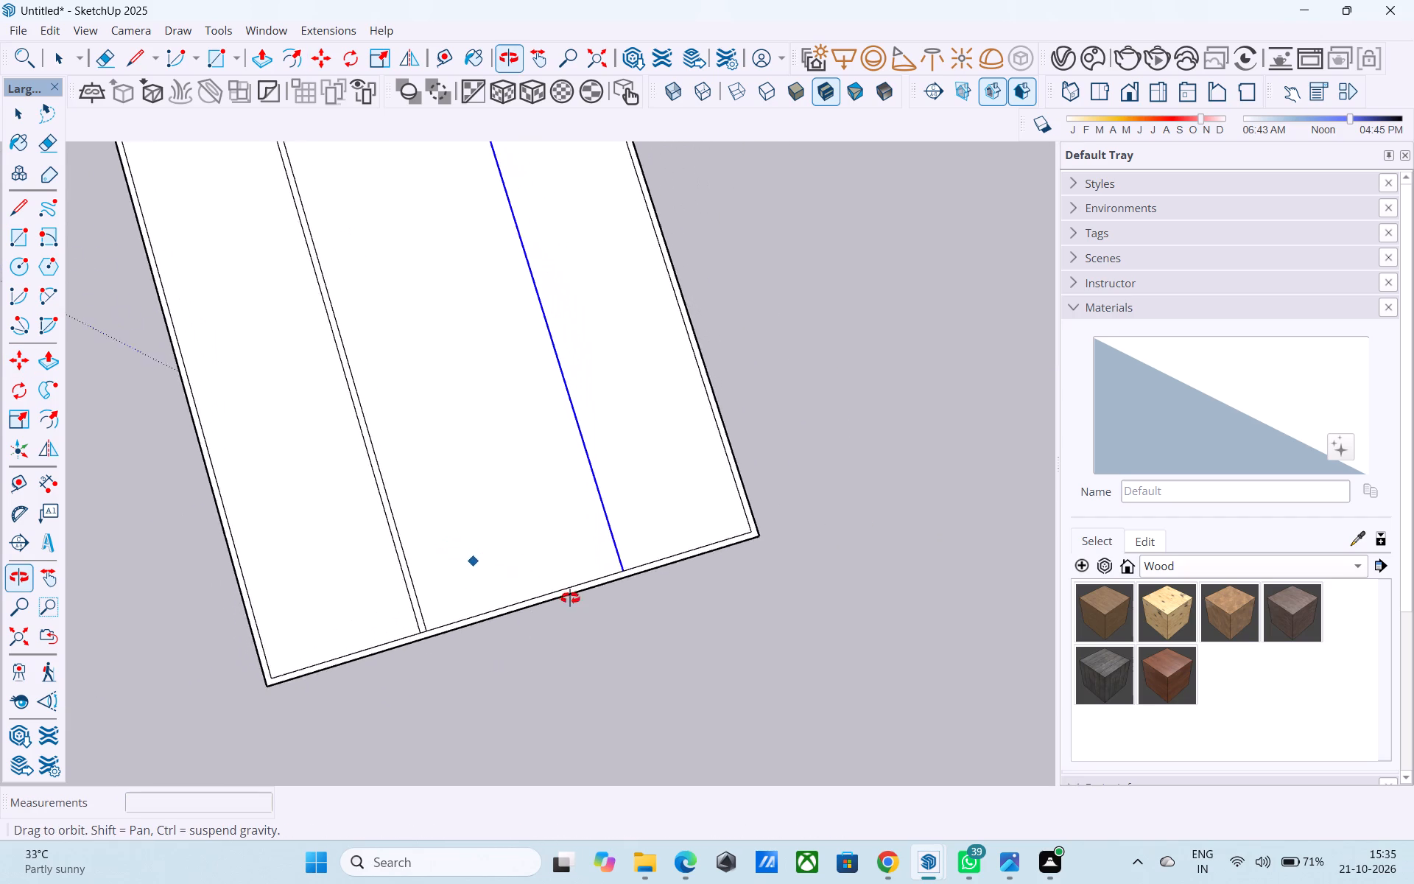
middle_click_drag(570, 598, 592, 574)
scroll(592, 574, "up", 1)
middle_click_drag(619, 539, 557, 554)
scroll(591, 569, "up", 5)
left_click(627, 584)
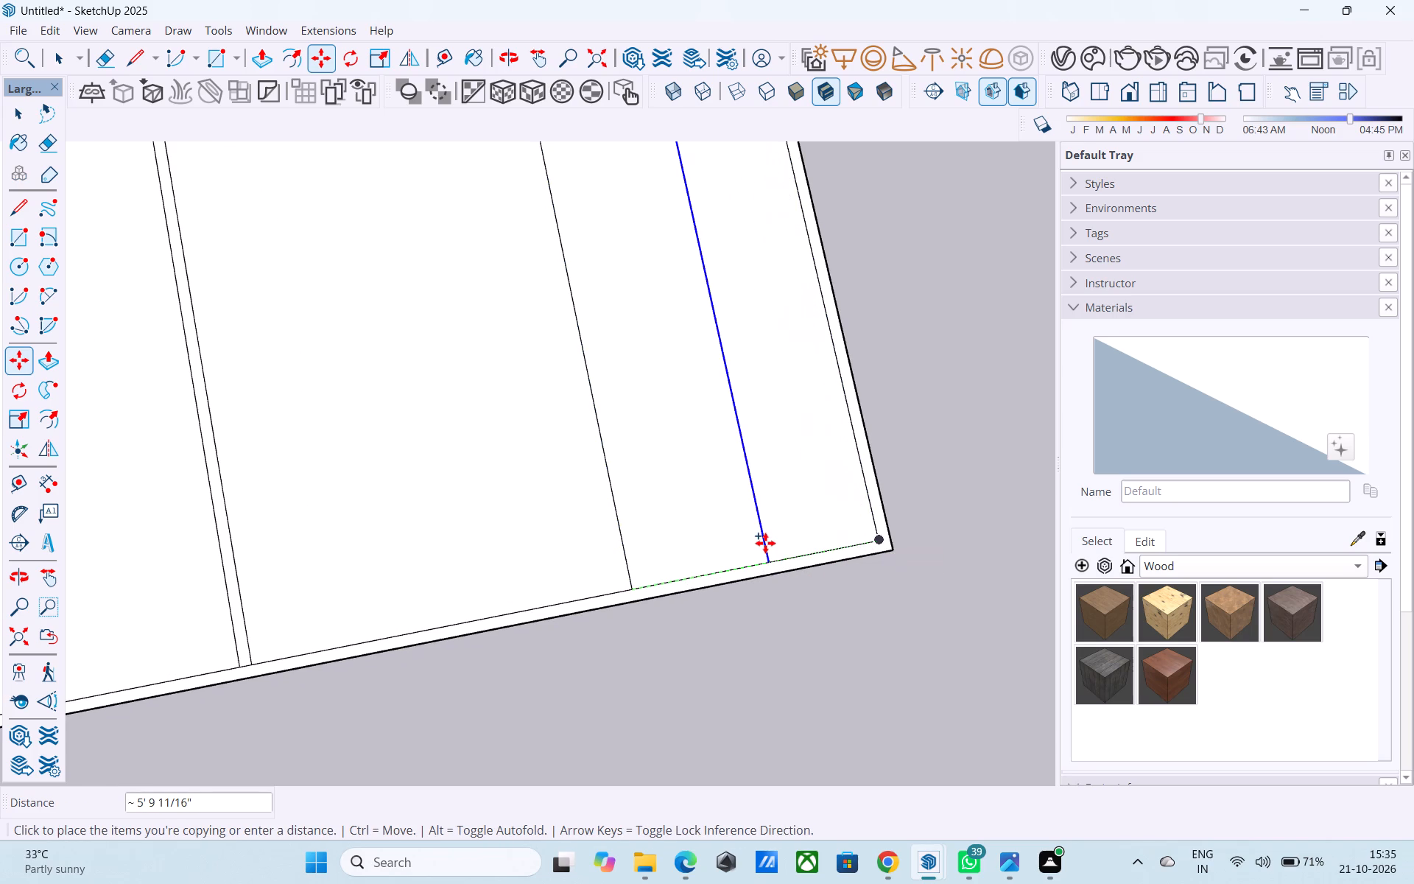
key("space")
Examine the lengthwise dividing lines on the slab's top face from low and overhead angles.
scroll(762, 548, "down", 3)
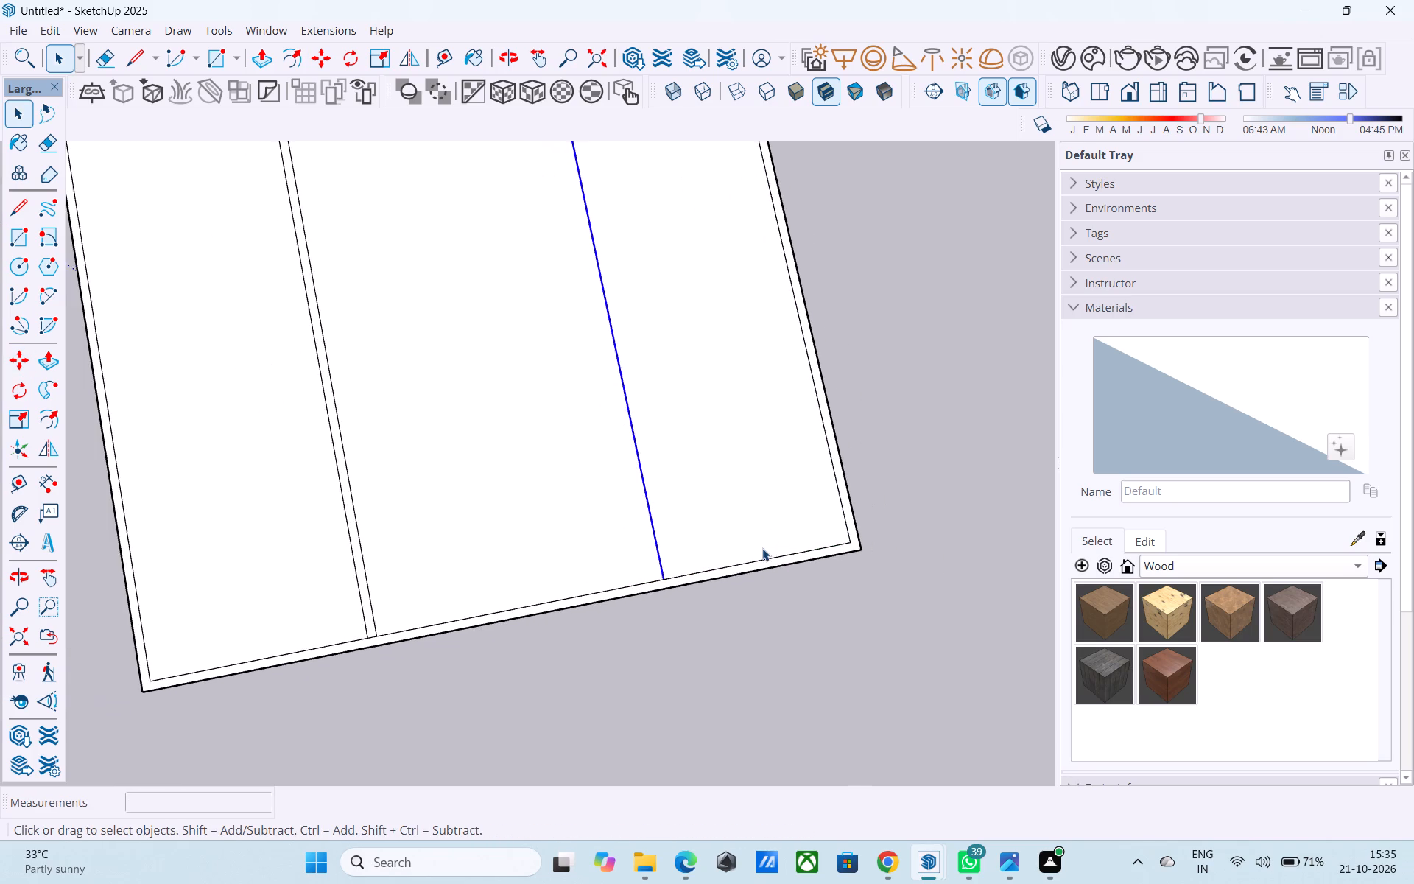
scroll(762, 548, "down", 4)
middle_click_drag(705, 656, 728, 285)
middle_click_drag(566, 458, 607, 496)
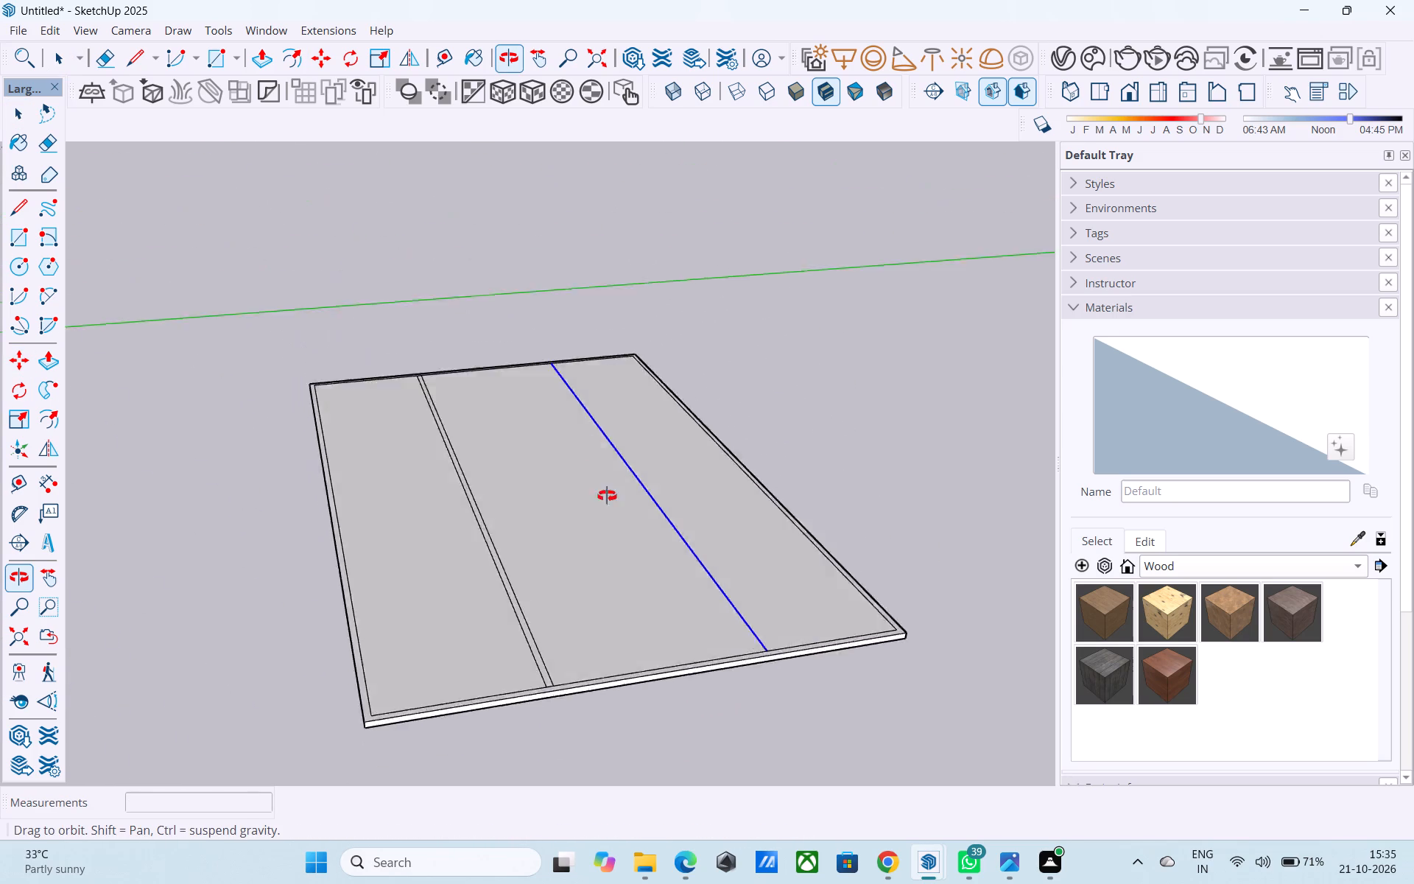
middle_click_drag(607, 496, 680, 603)
middle_click_drag(673, 561, 737, 635)
scroll(705, 481, "down", 6)
scroll(679, 698, "up", 6)
middle_click_drag(658, 621, 658, 623)
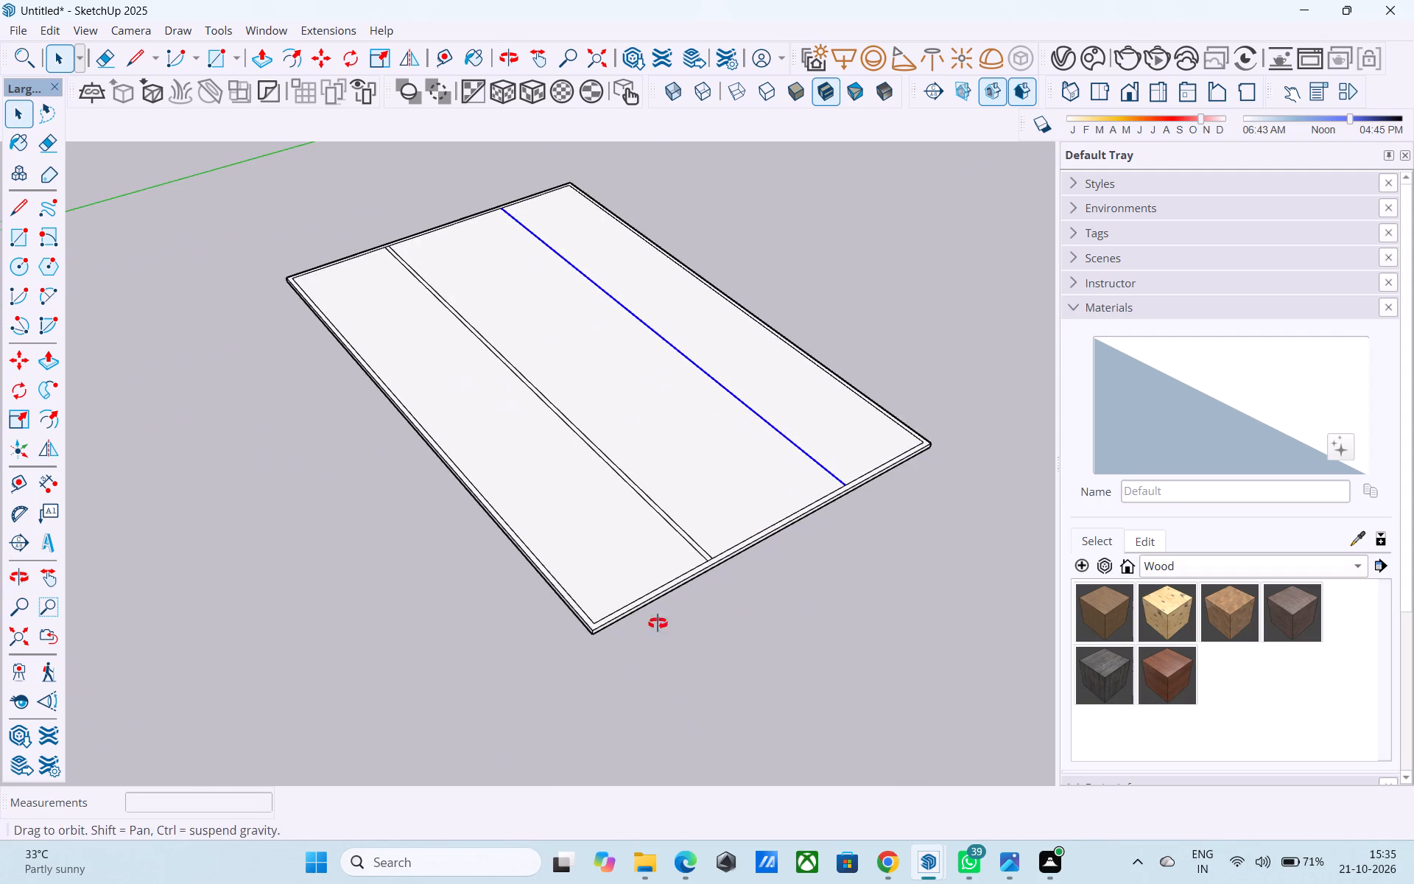
middle_click_drag(658, 623, 628, 691)
Copy the 12' bay's inner border line on the slab's short end 12' inward along the bay.
scroll(605, 653, "up", 4)
left_click(560, 676)
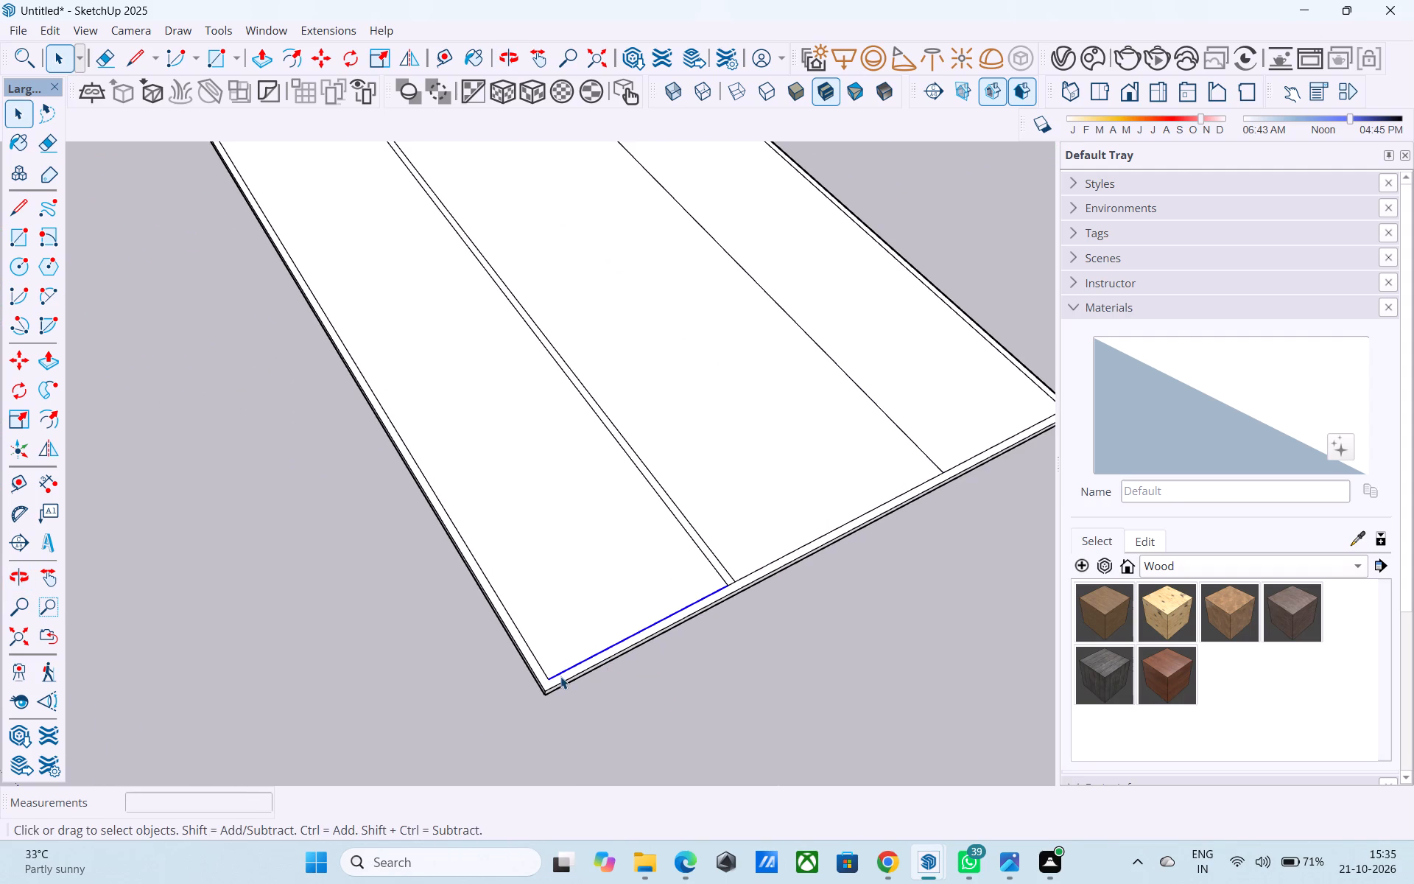
key("m")
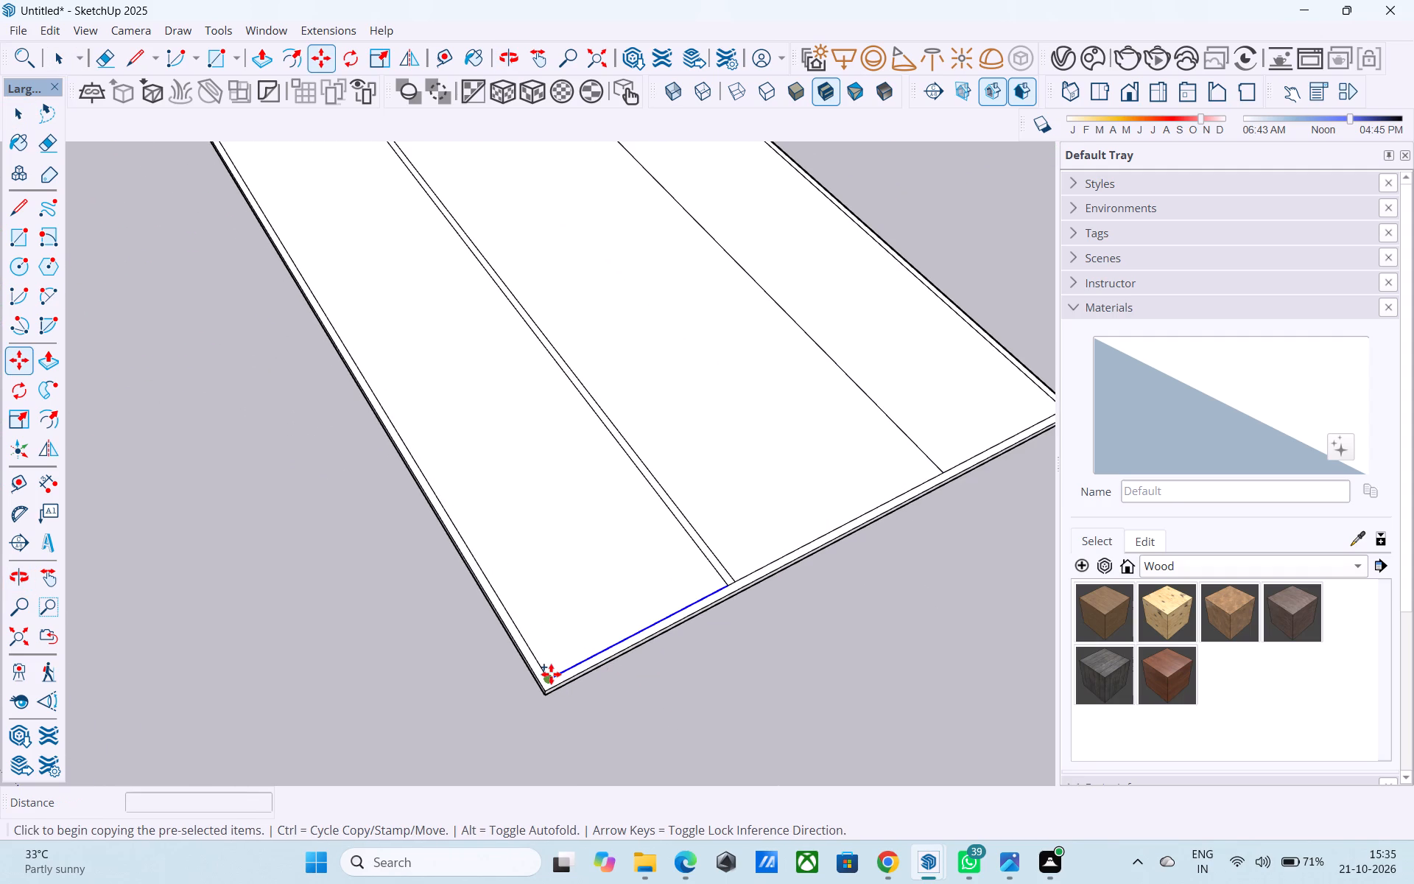
left_click(551, 673)
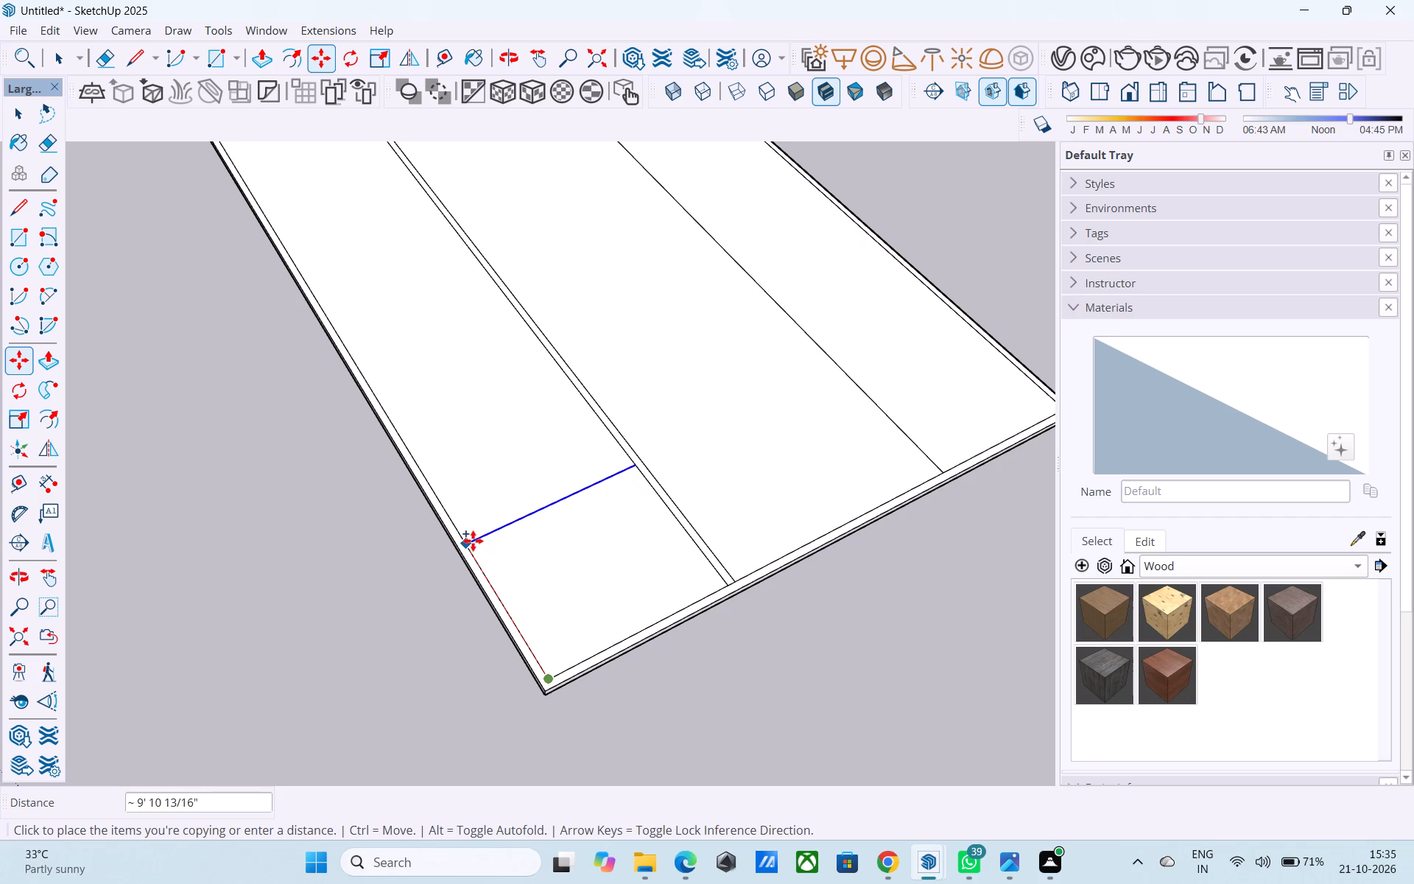
type("12'")
key("Return")
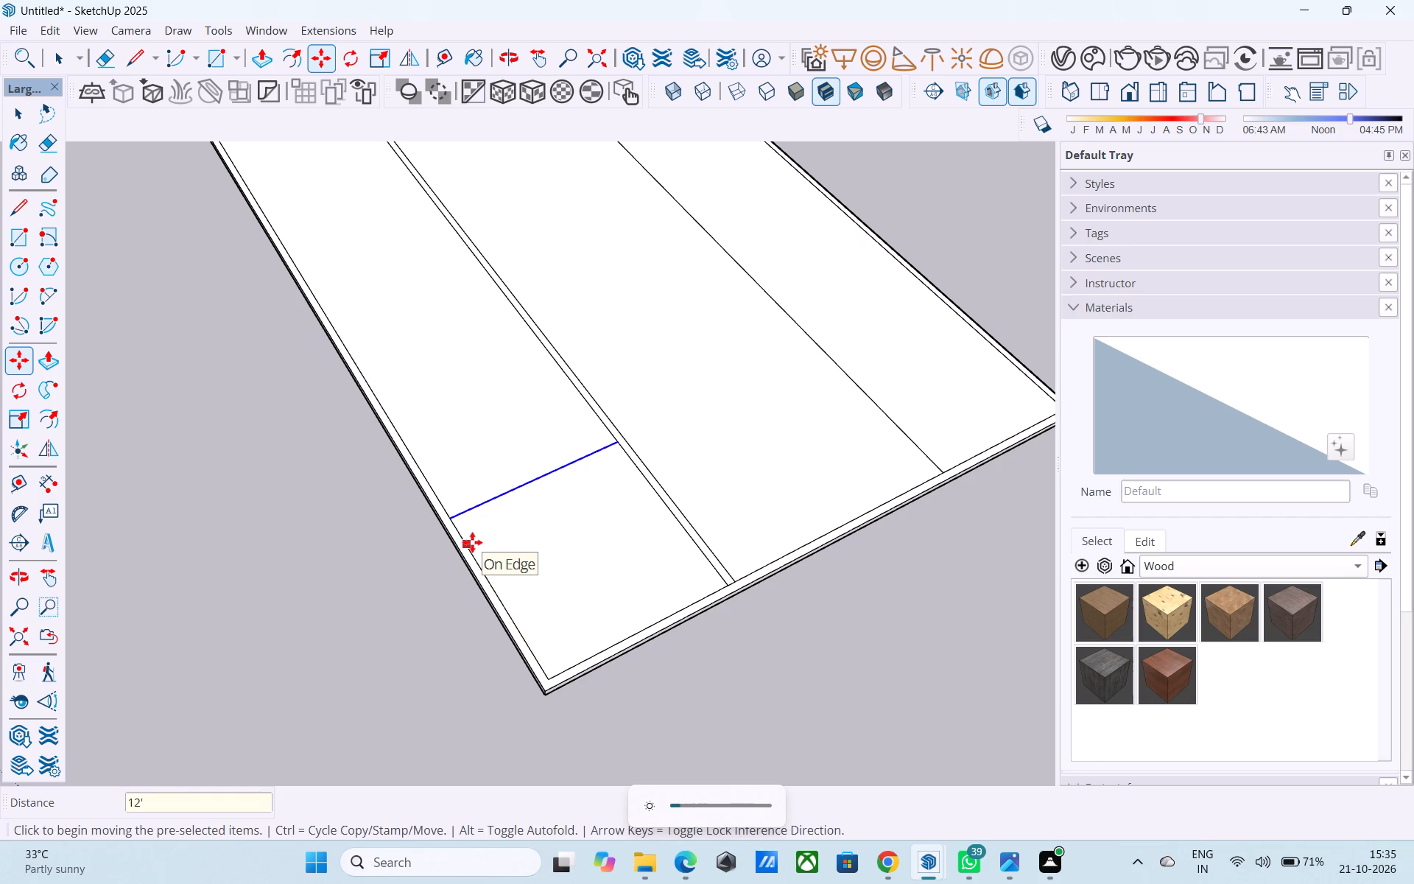
scroll(444, 510, "up", 3)
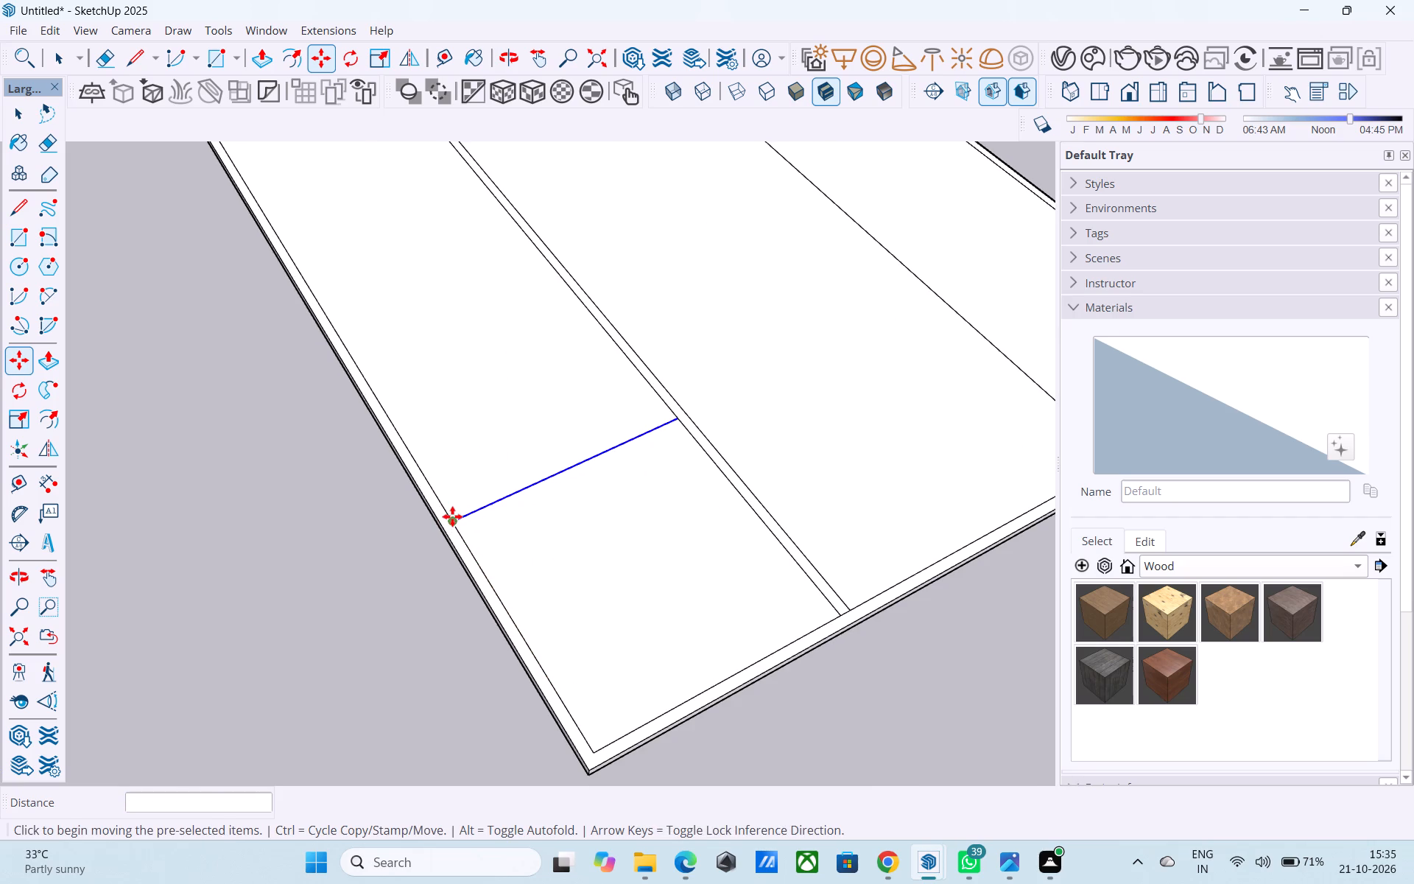
Copy the cross line in the 12' bay 6" farther along the bay to form a thin strip.
left_click(451, 516)
type("6\"")
key("Return")
key("space")
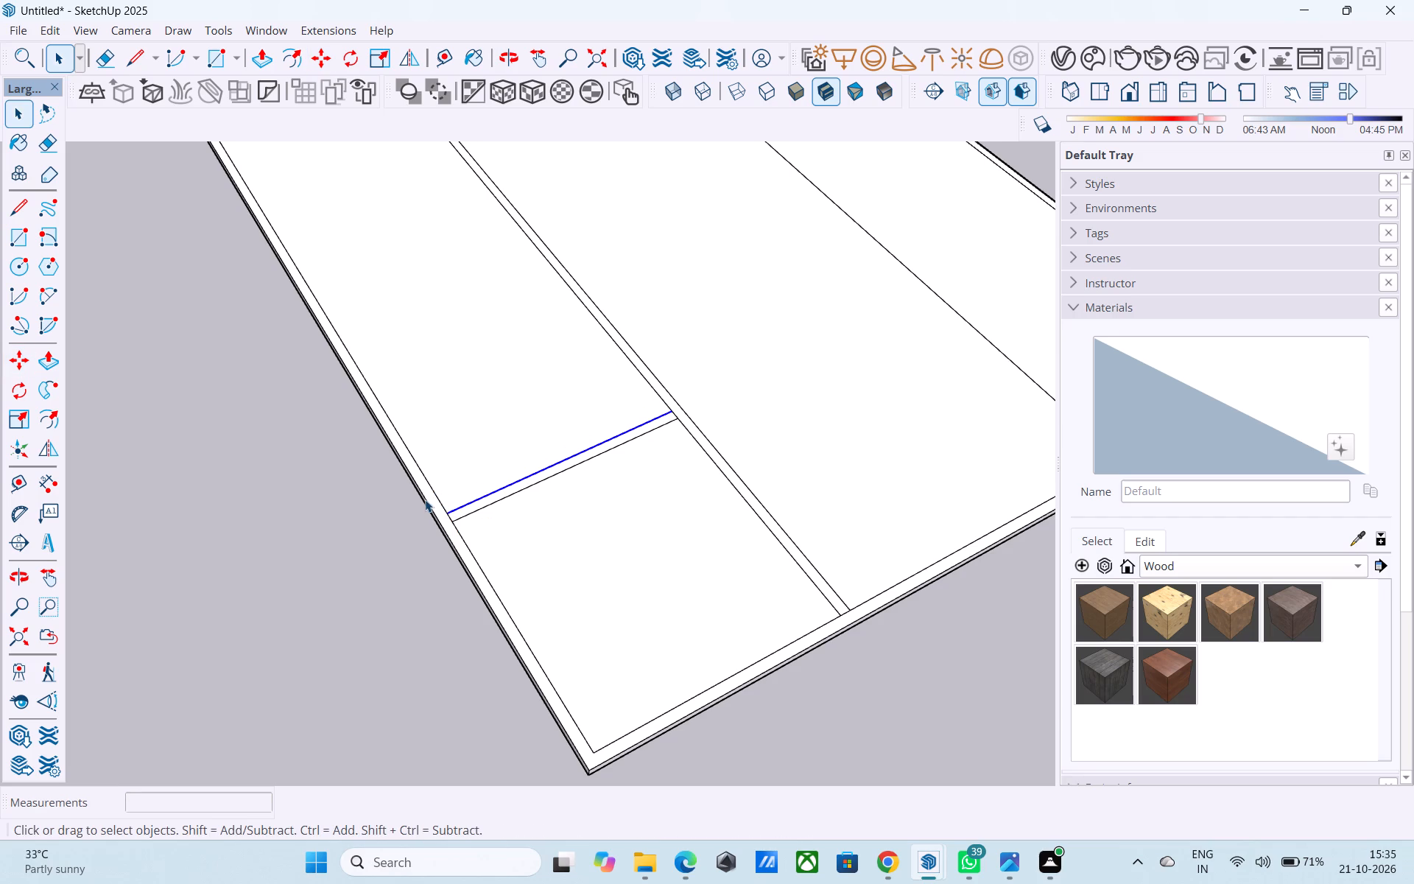
Copy the second line of the cross strip 12' farther along the bay.
scroll(513, 574, "down", 2)
scroll(517, 471, "down", 1)
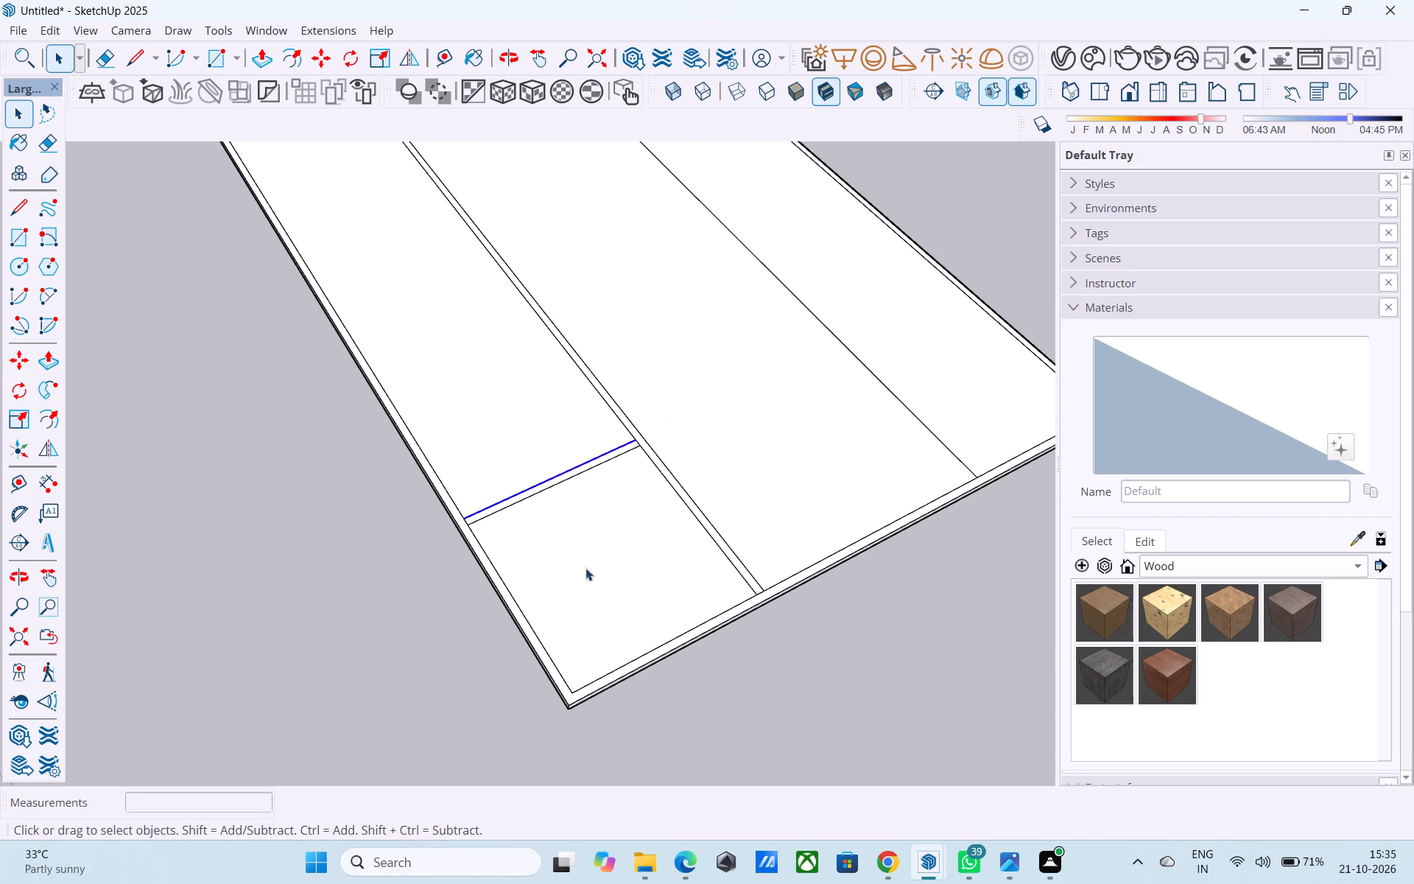
scroll(599, 597, "down", 2)
scroll(518, 653, "down", 1)
scroll(512, 410, "up", 3)
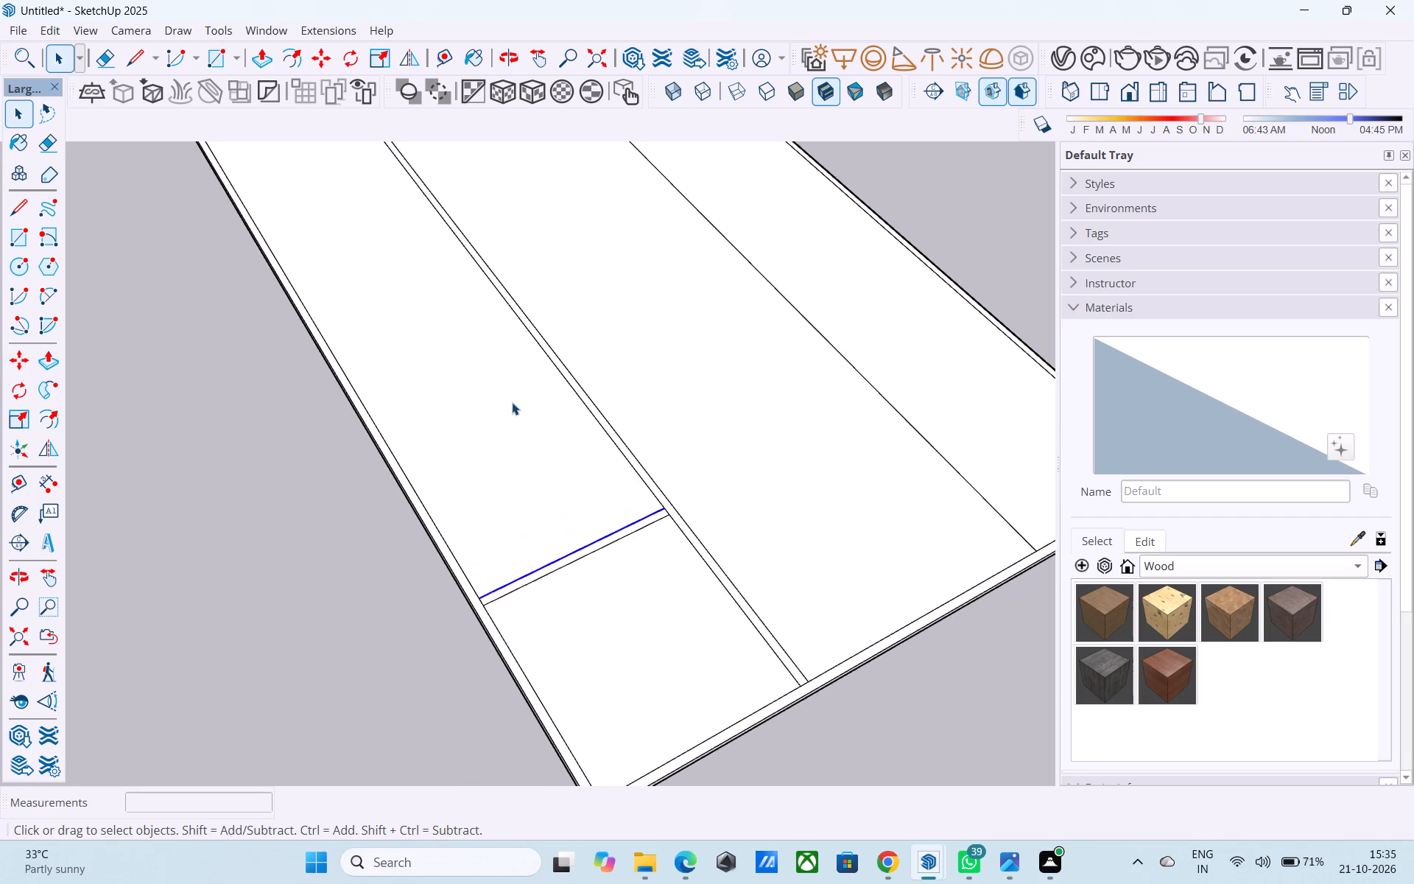
scroll(512, 402, "up", 1)
key("m")
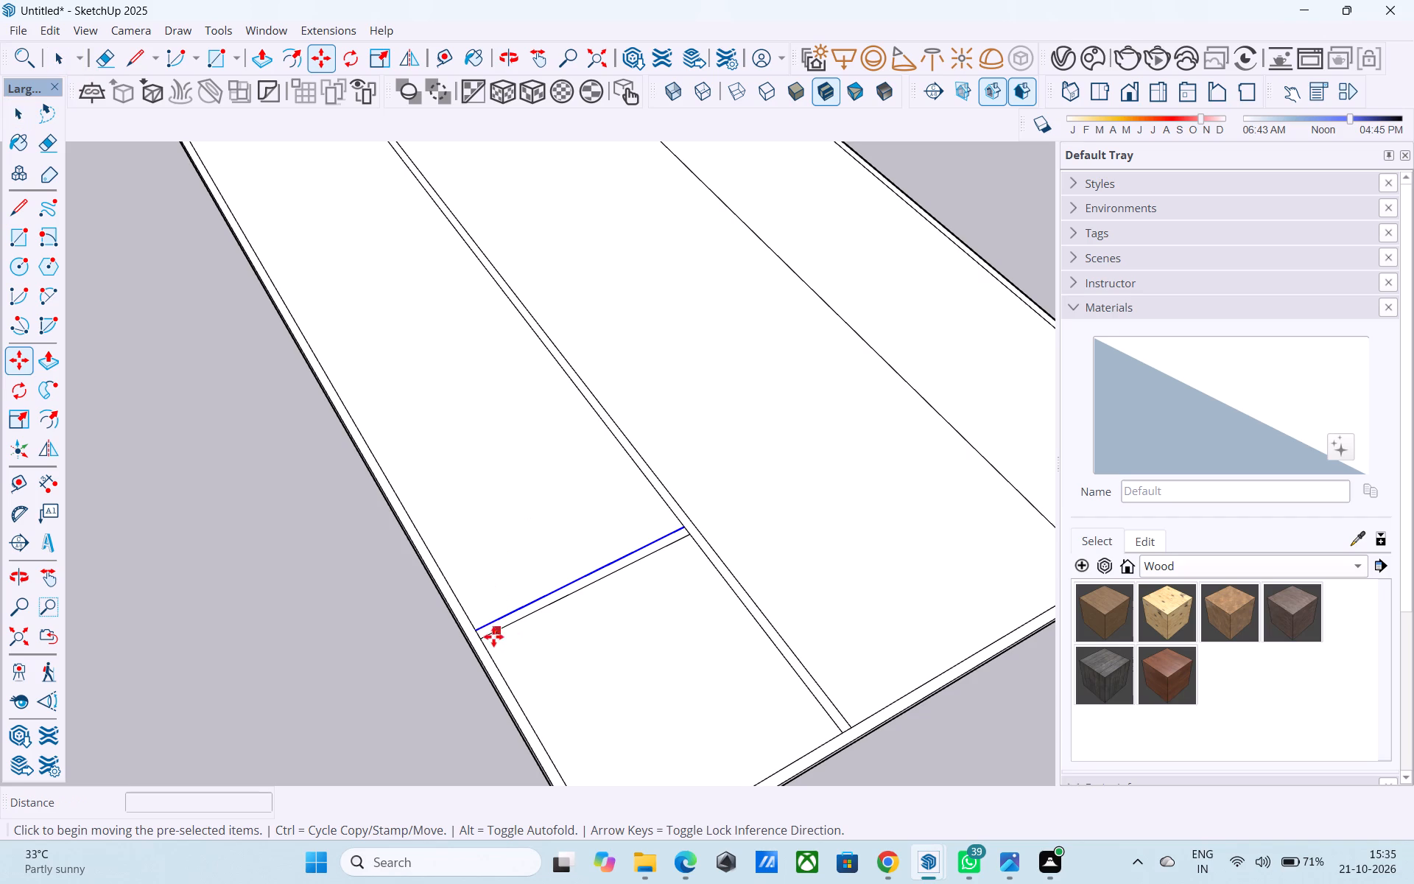
left_click(475, 628)
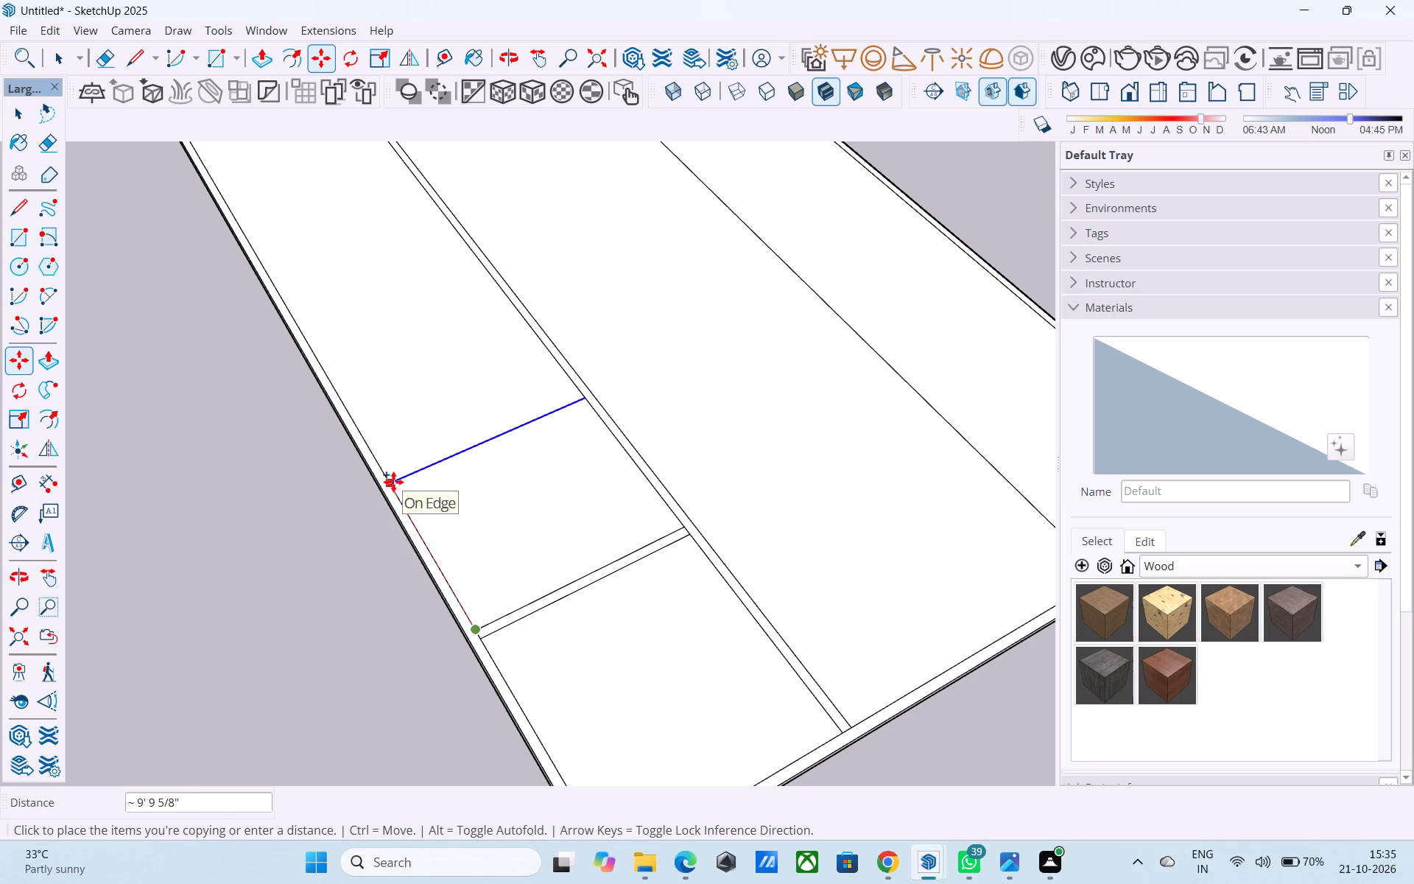
type("12'")
key("Return")
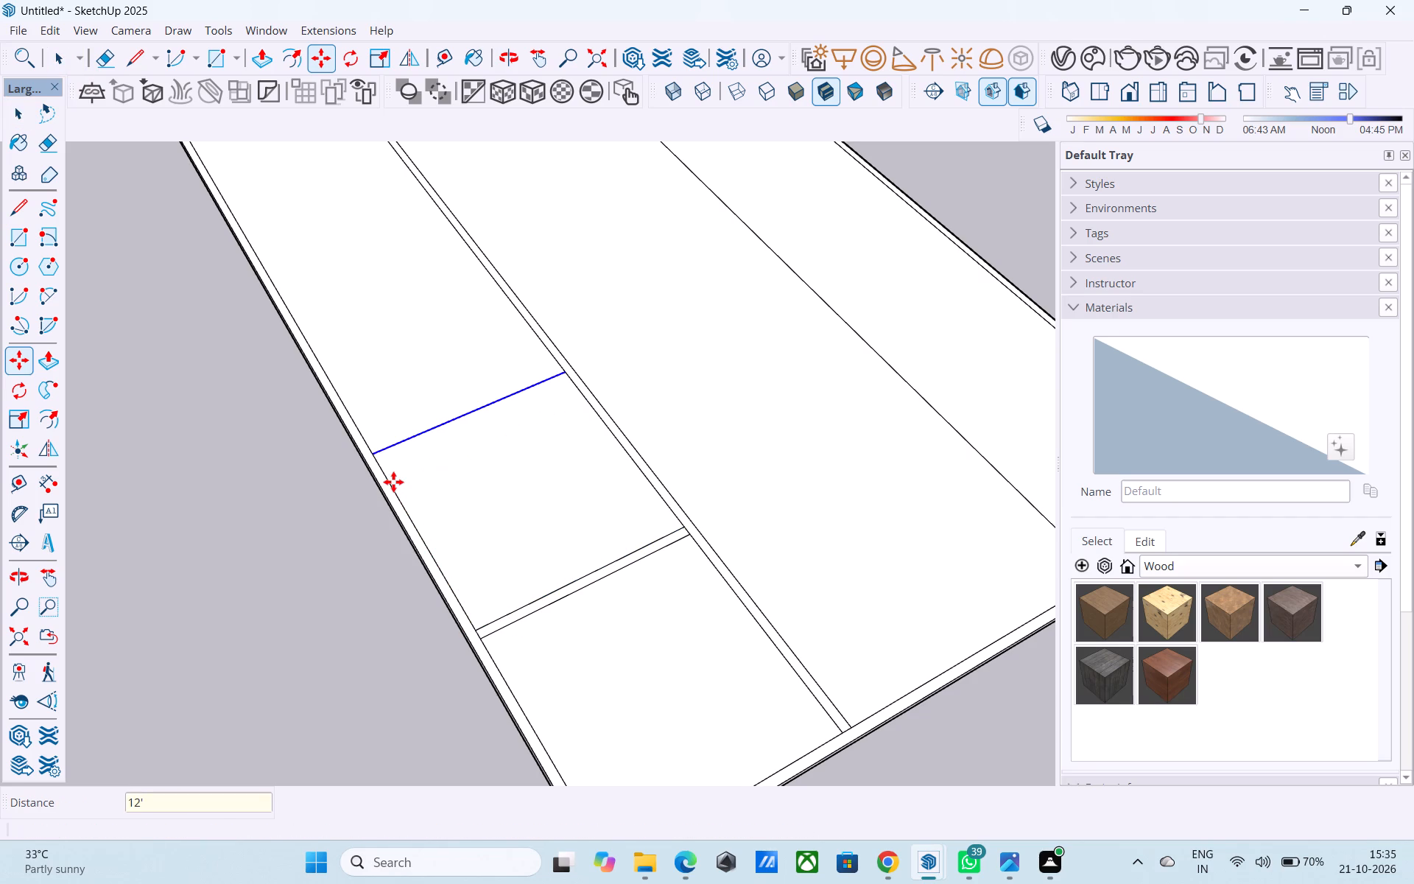
Copy the new cross line 9" farther along the bay to form a second cross strip.
scroll(433, 528, "down", 7)
scroll(465, 586, "down", 6)
middle_click_drag(431, 593, 767, 410)
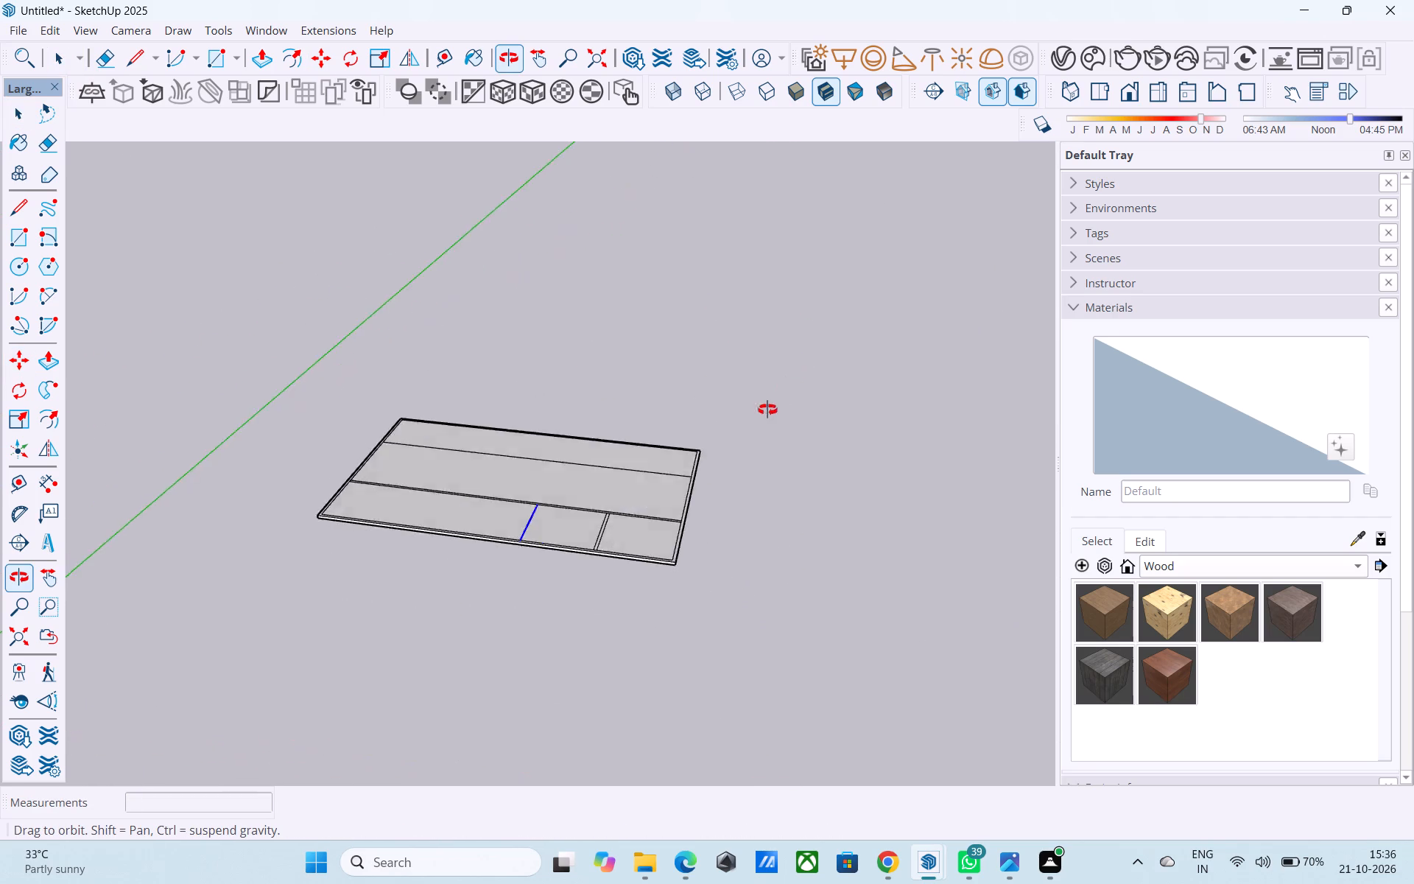
middle_click_drag(767, 410, 683, 498)
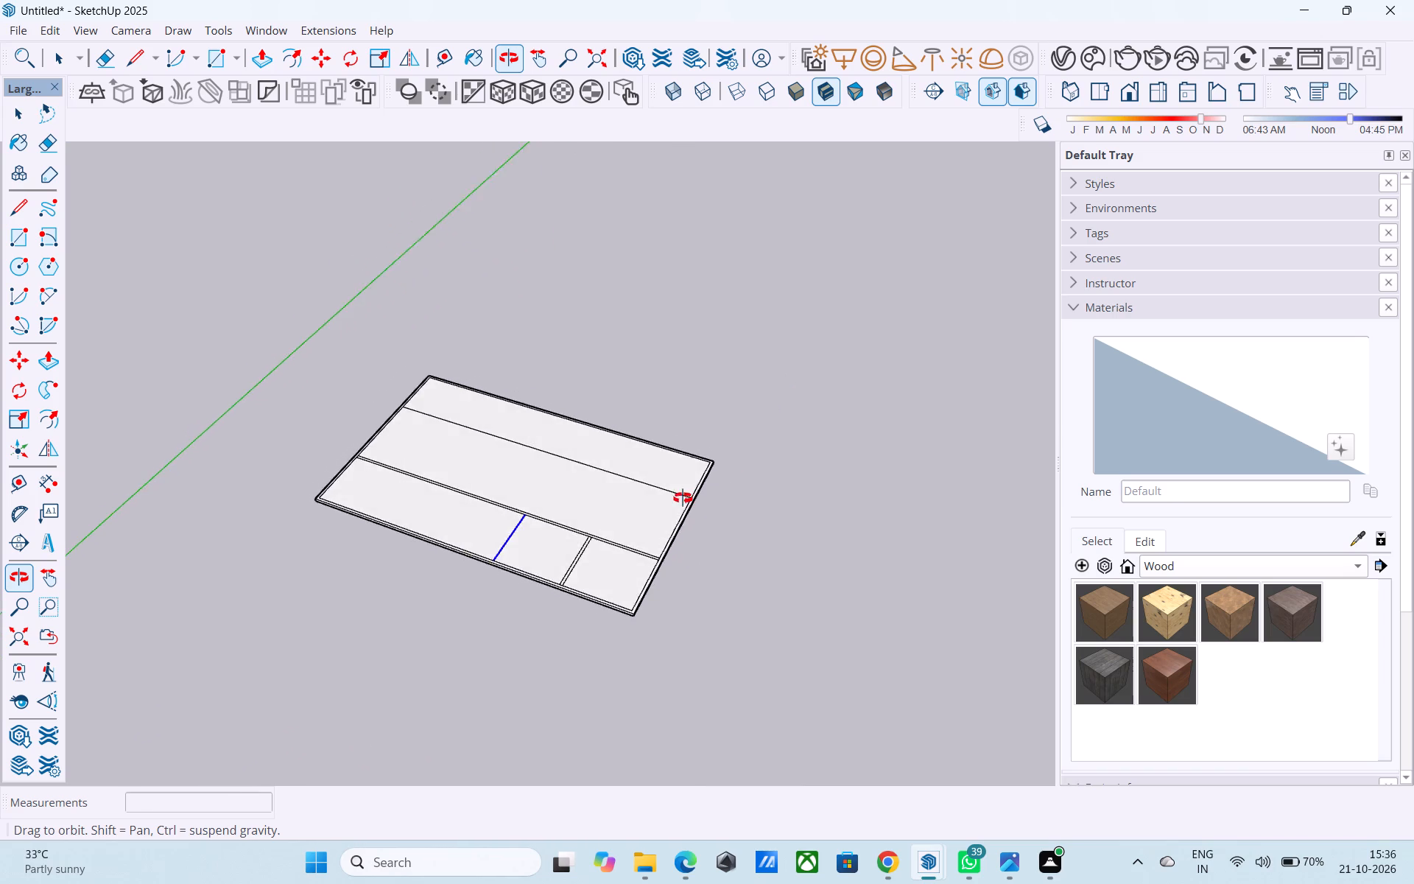
middle_click_drag(683, 498, 510, 430)
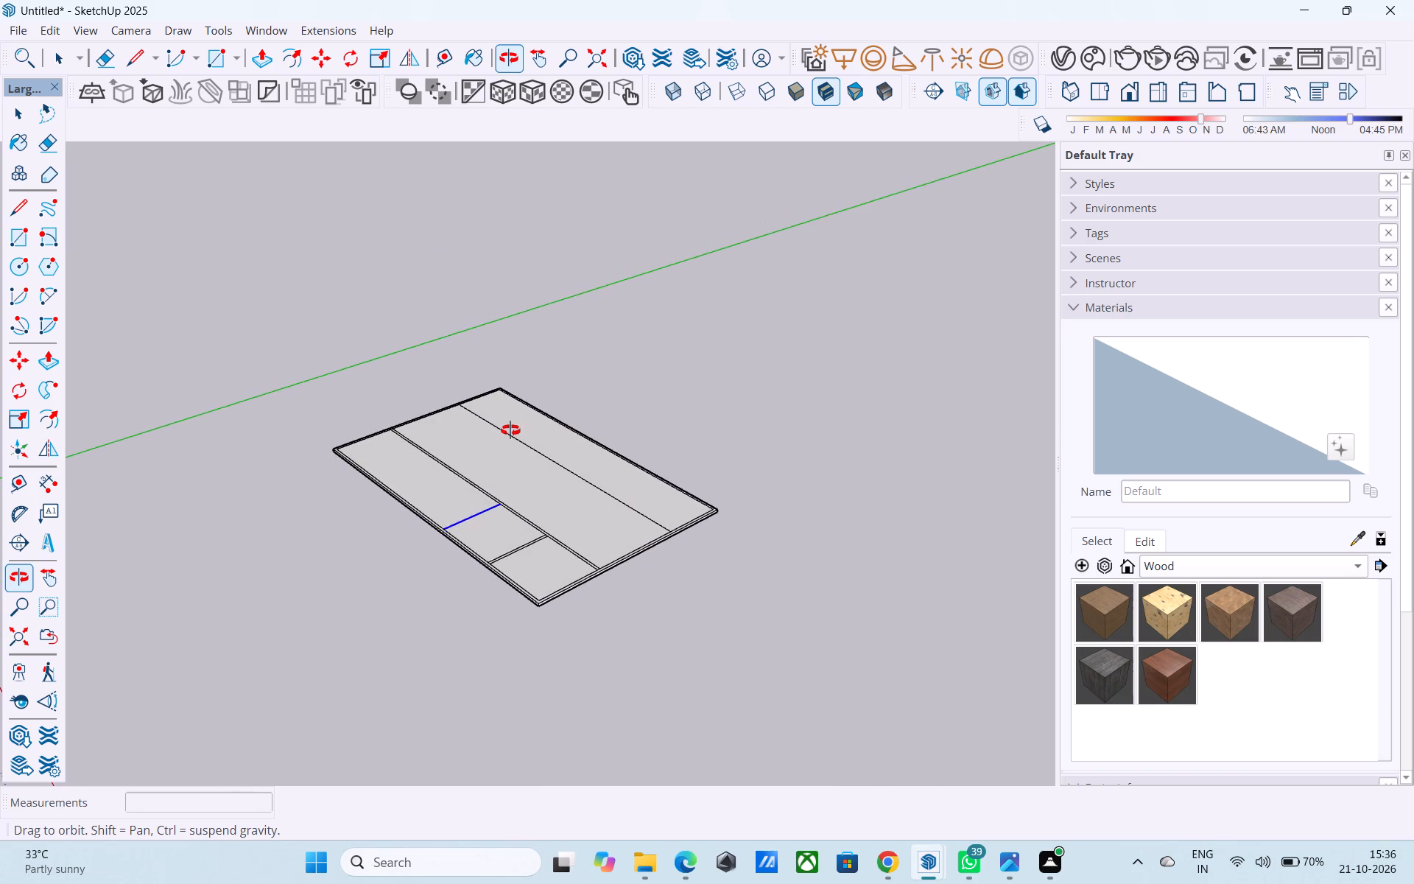
middle_click_drag(510, 430, 409, 474)
scroll(416, 493, "up", 5)
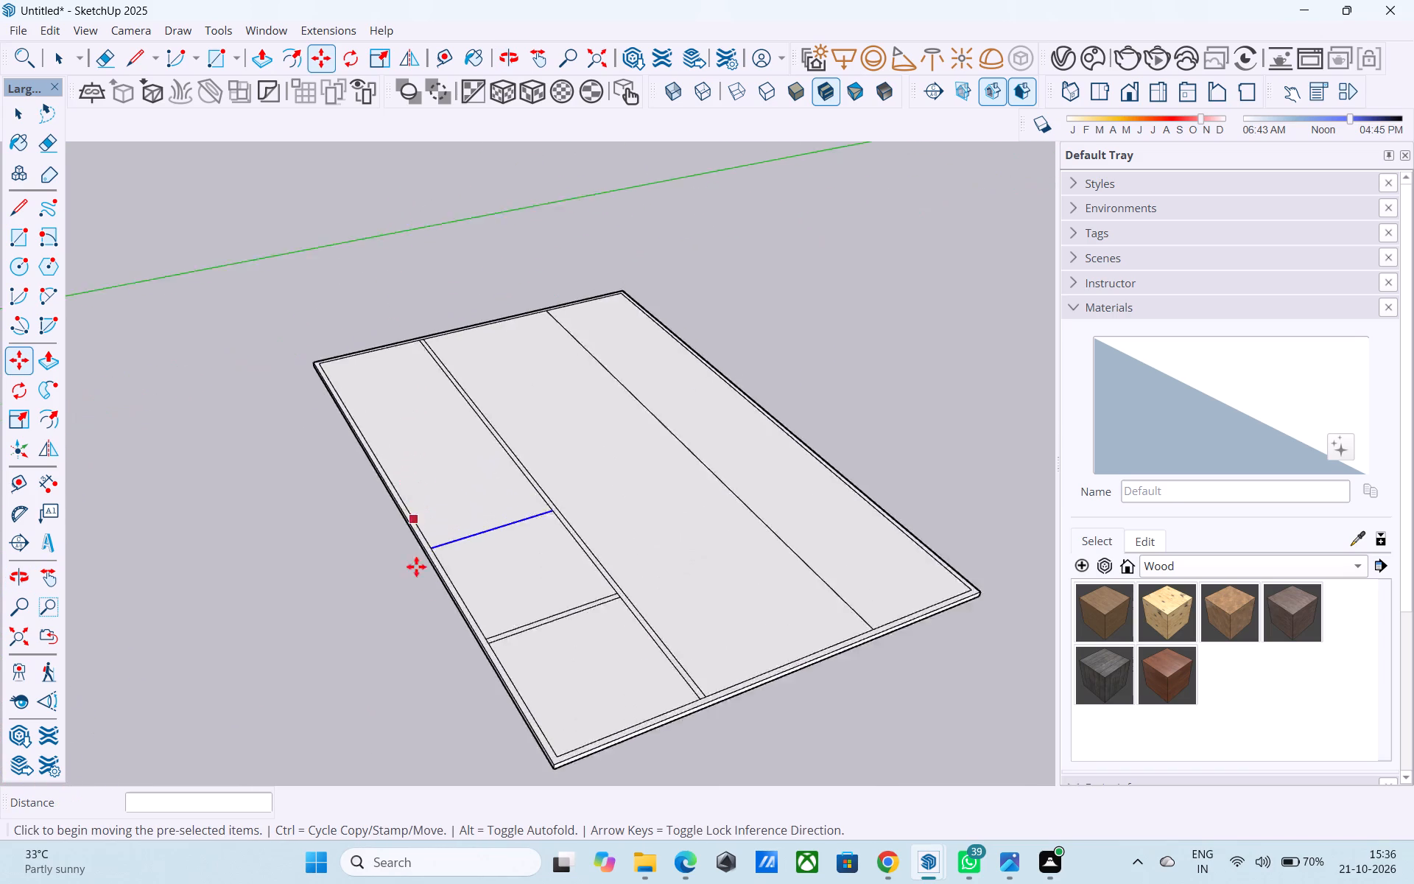
scroll(416, 566, "up", 13)
left_click(416, 516)
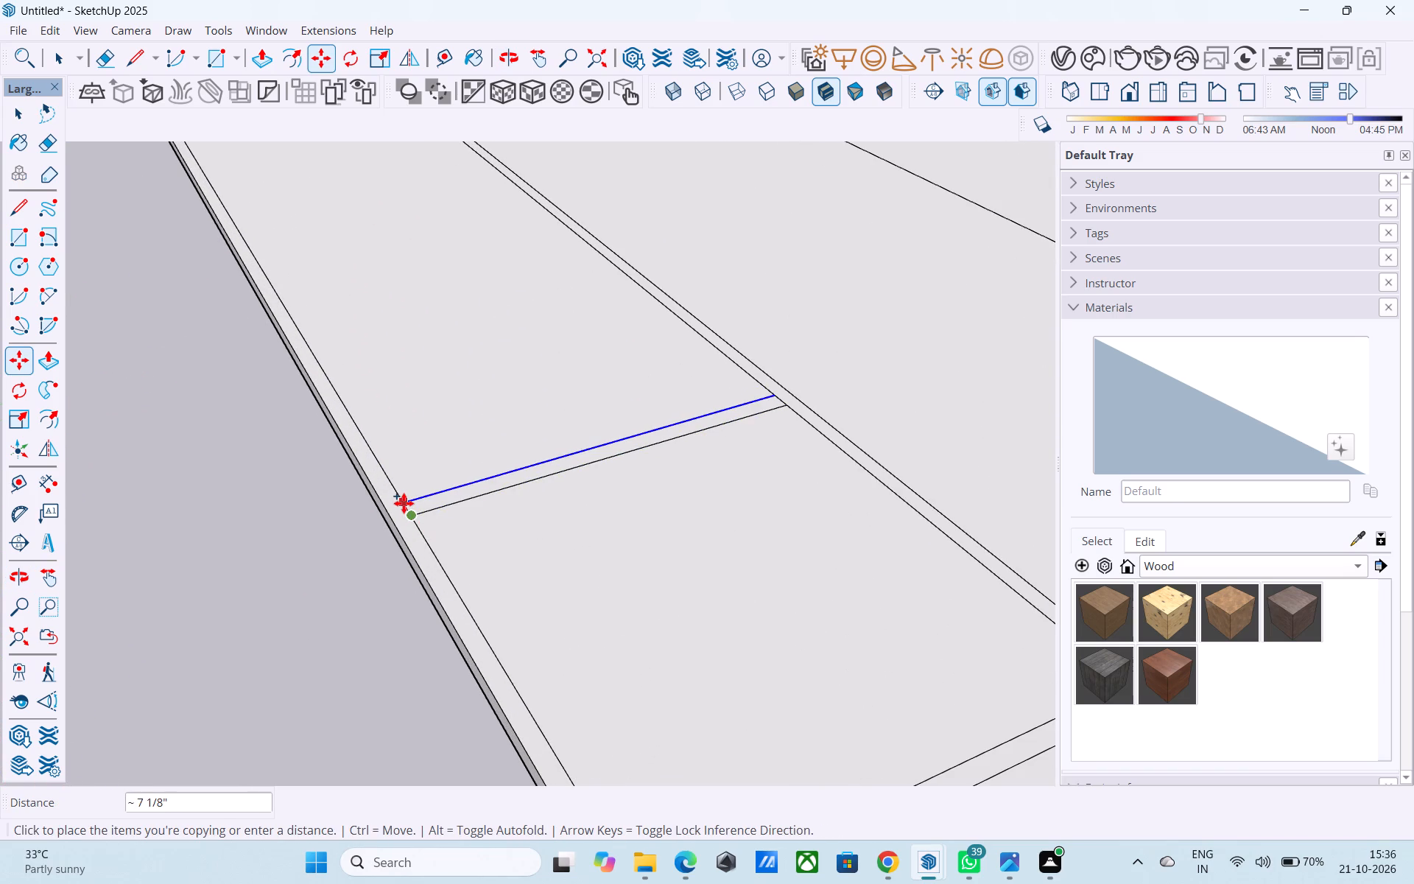
key("6")
key("BackSpace")
type("9\"")
key("Return")
key("space")
Examine the cross strips and bays on the slab's top face from several angles.
scroll(332, 490, "down", 6)
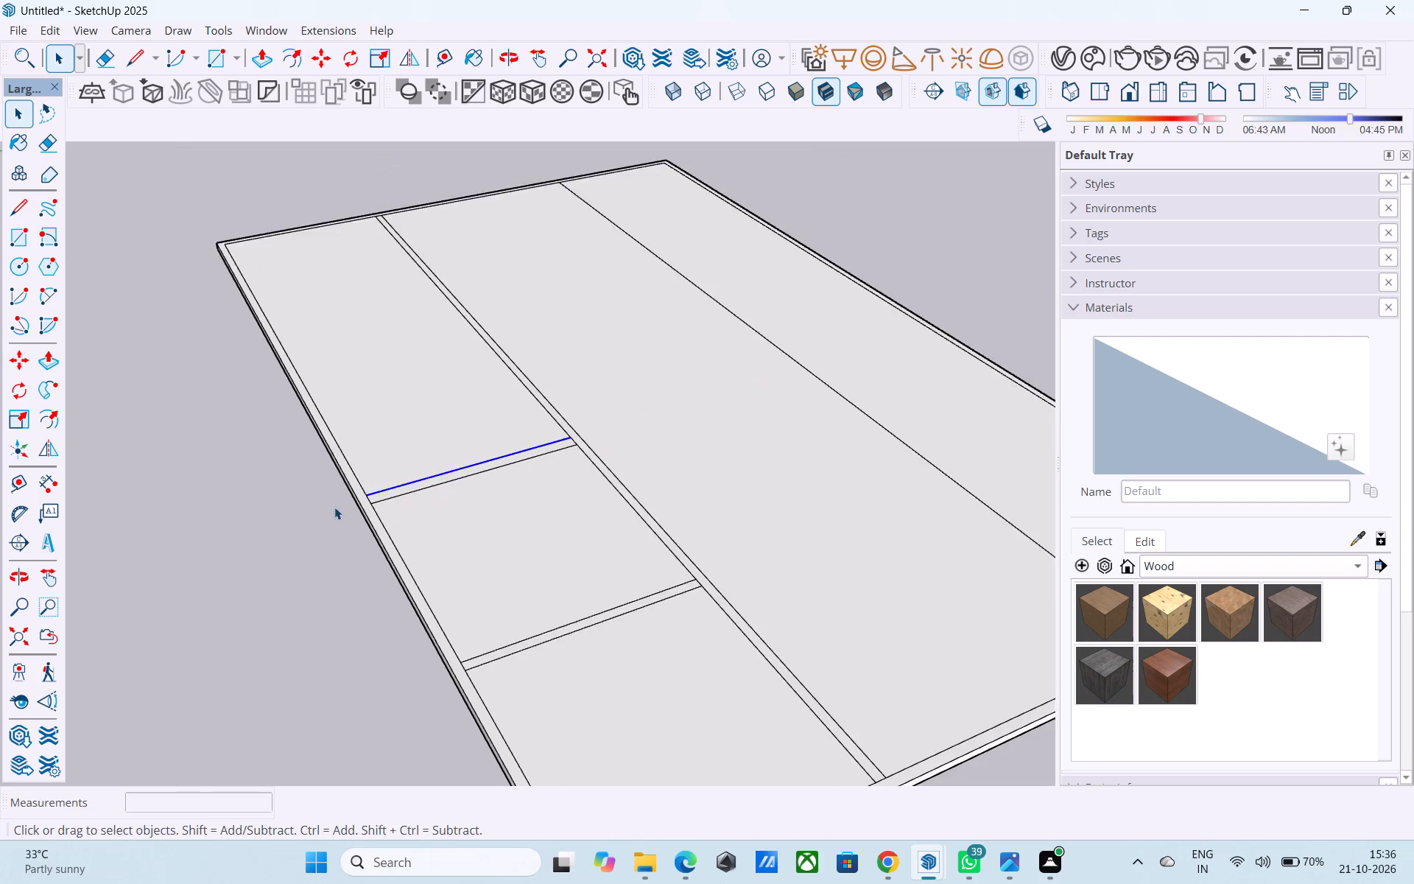
scroll(334, 507, "down", 7)
middle_click(328, 493)
scroll(330, 496, "down", 2)
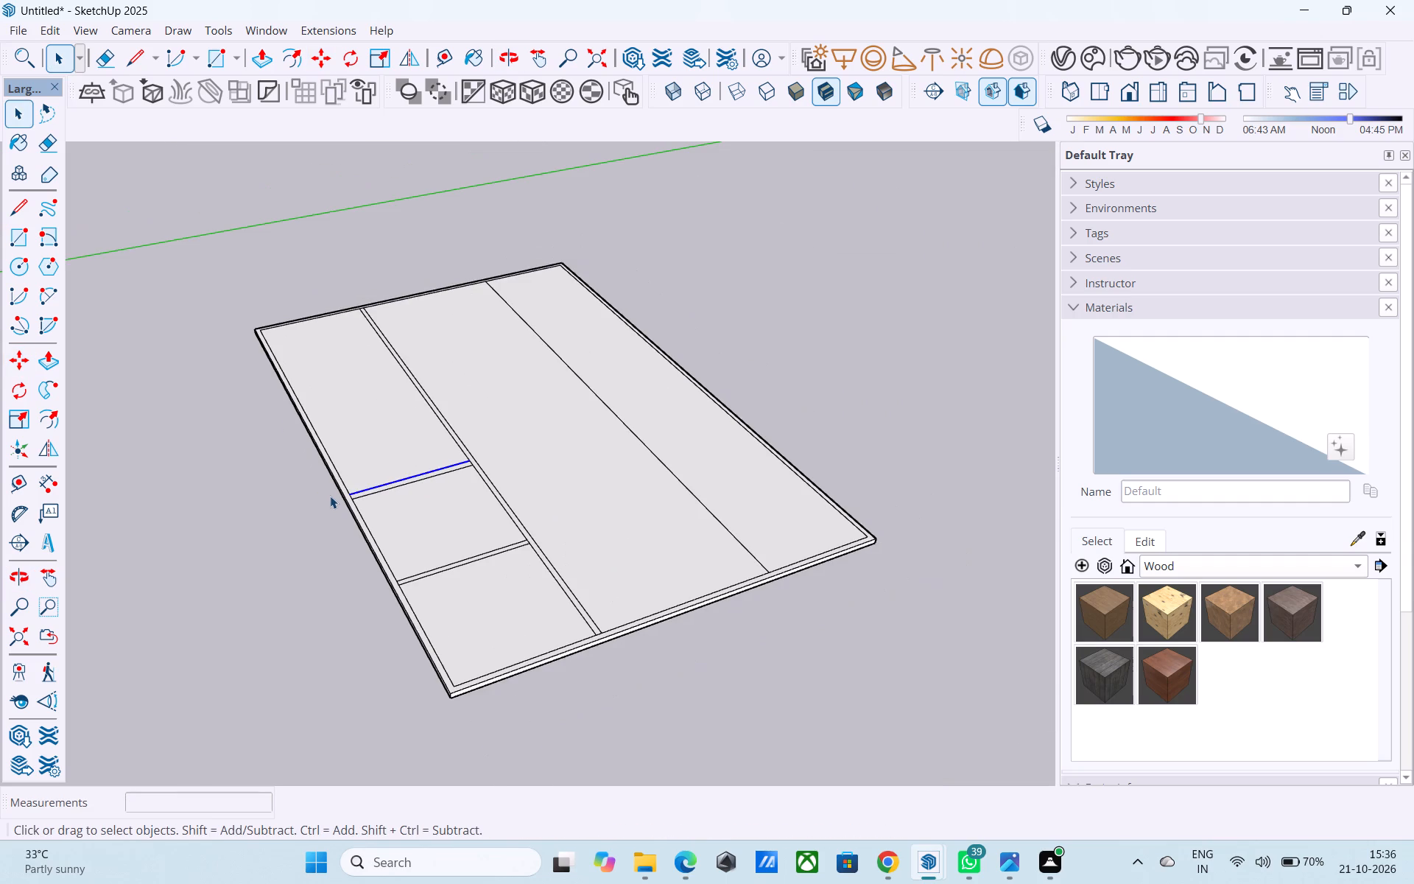
scroll(330, 496, "down", 4)
middle_click_drag(449, 551, 365, 582)
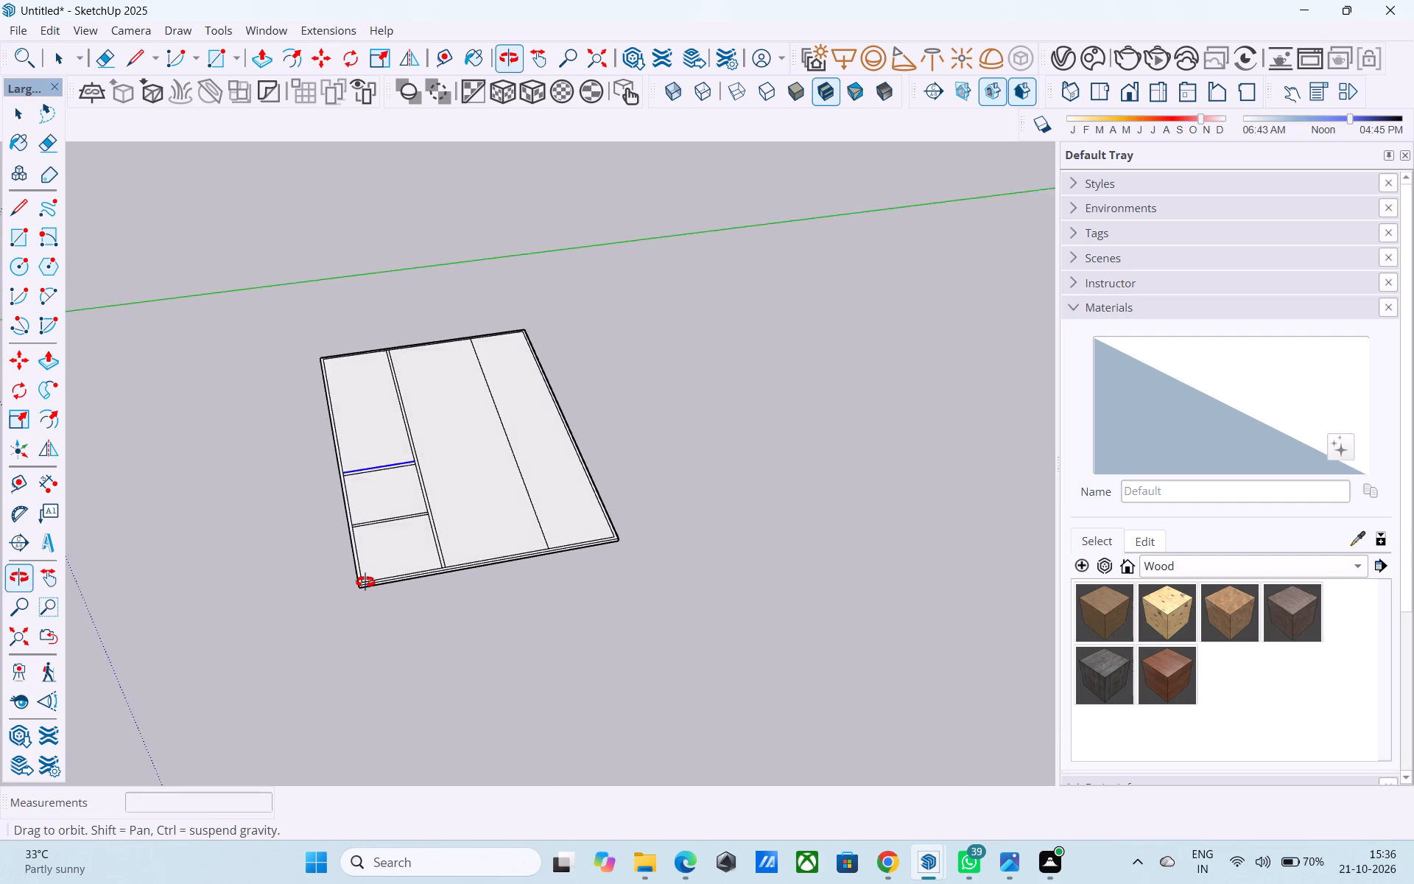
middle_click_drag(365, 582, 365, 583)
scroll(367, 585, "up", 7)
middle_click_drag(370, 583, 482, 543)
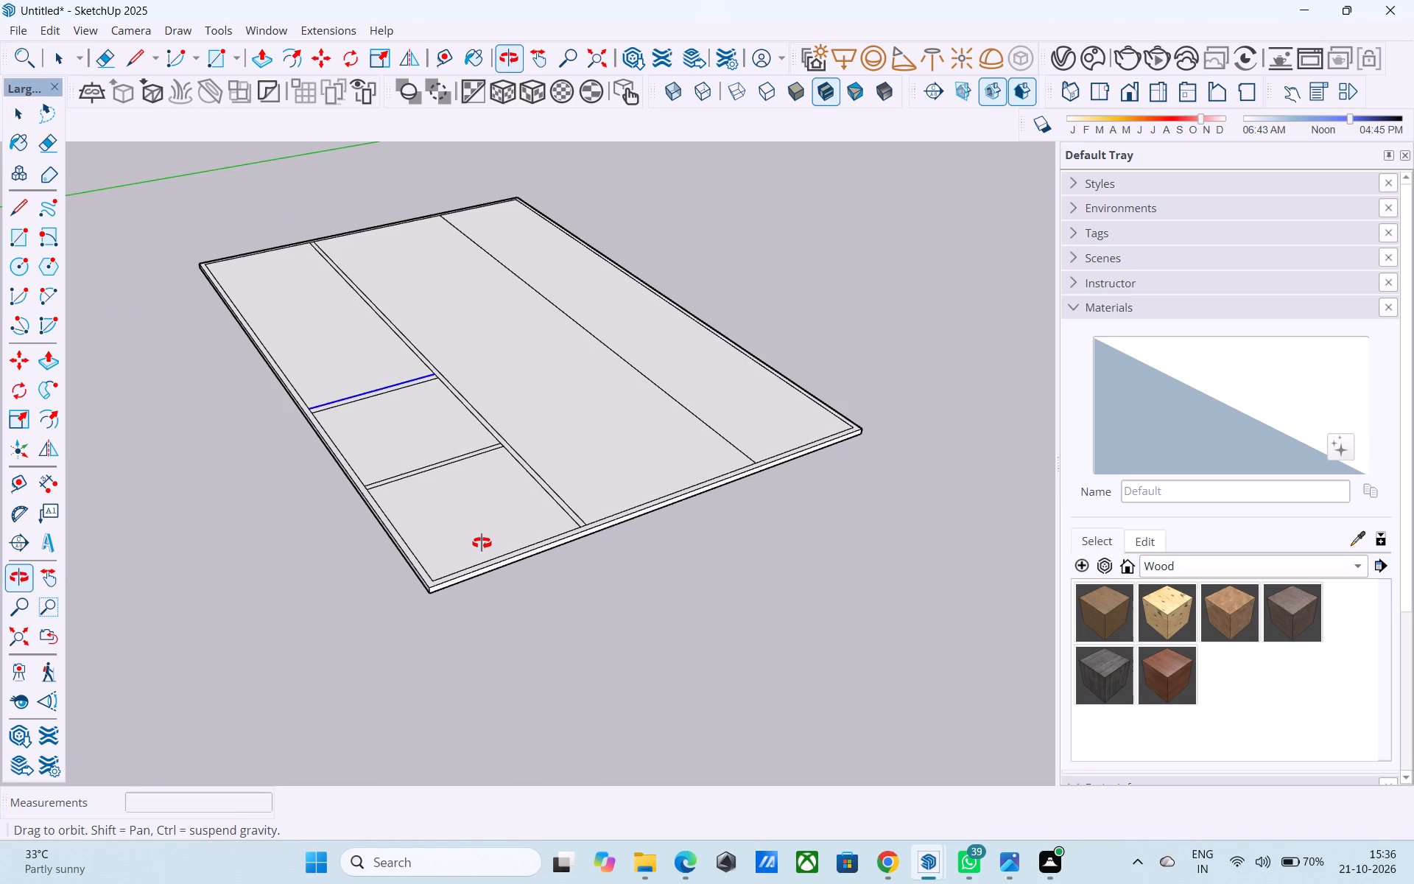
middle_click_drag(482, 543, 320, 650)
Copy the middle 16' bay's inner border line on the slab's short end 12' inward along the bay.
scroll(590, 552, "up", 4)
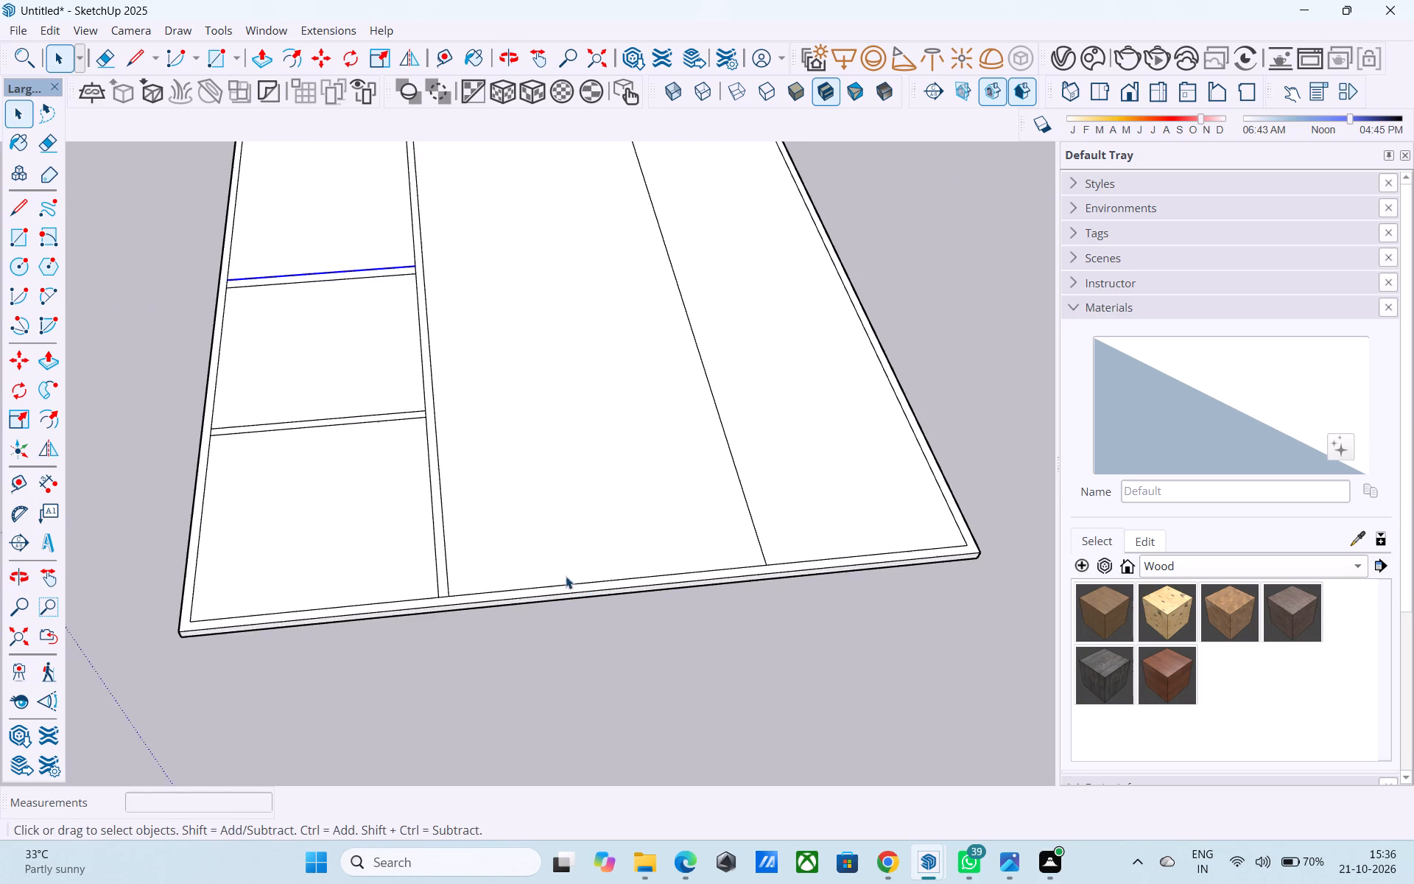
middle_click_drag(561, 578, 652, 622)
scroll(652, 621, "up", 1)
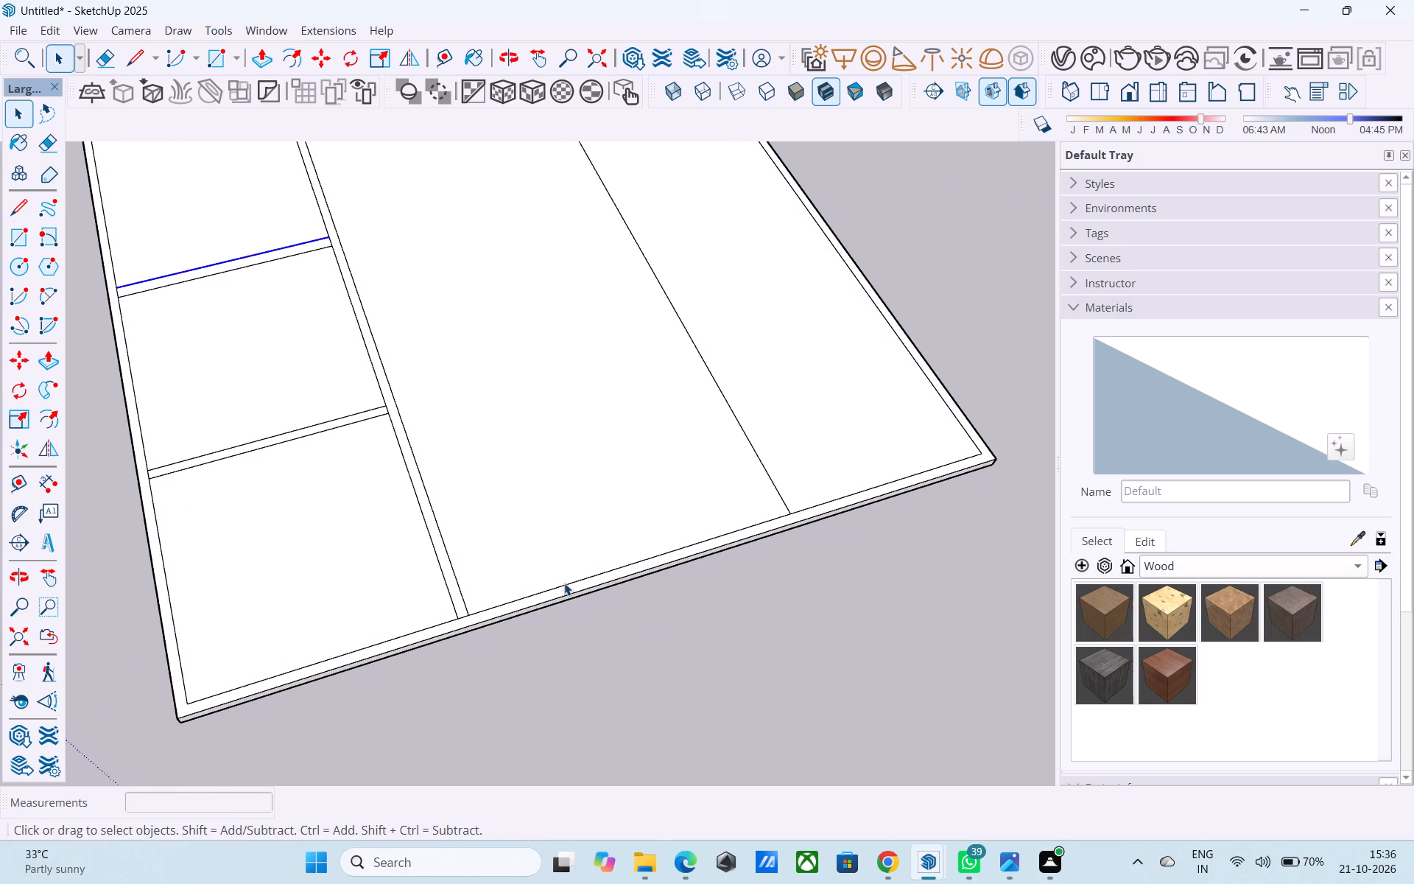
left_click(564, 583)
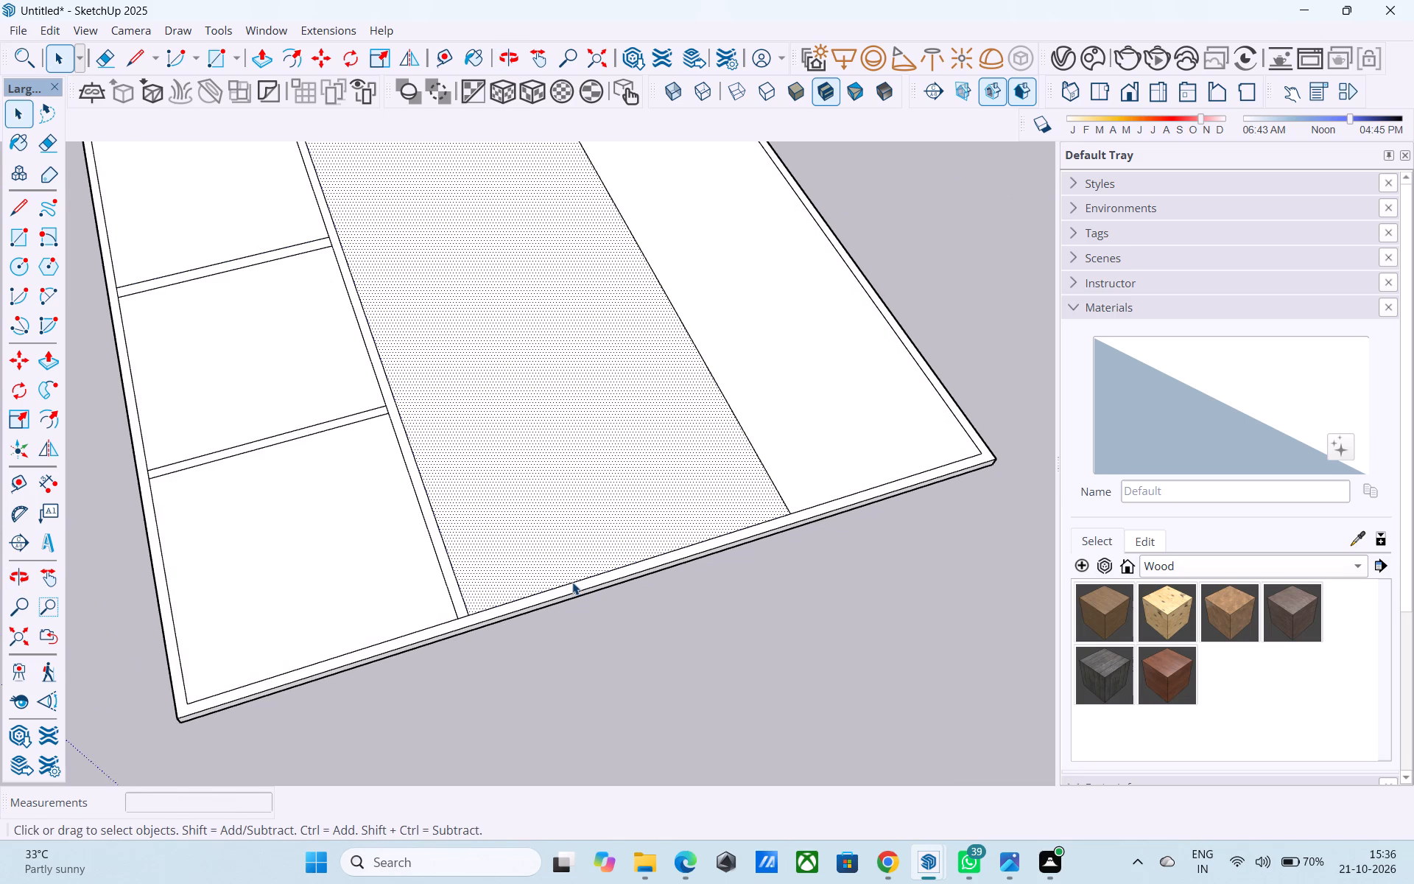
left_click(572, 581)
key("m")
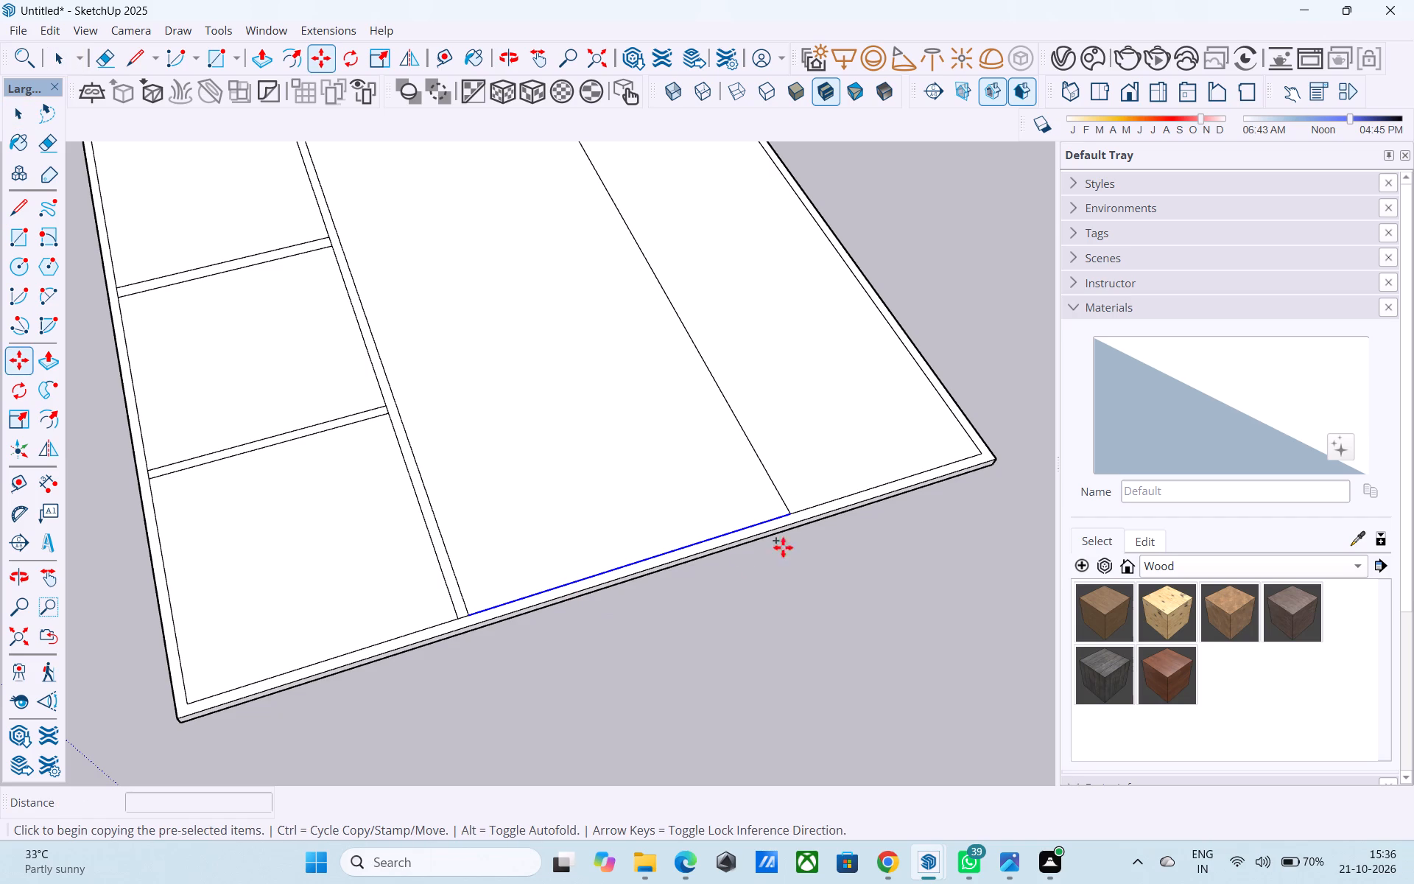
left_click(789, 508)
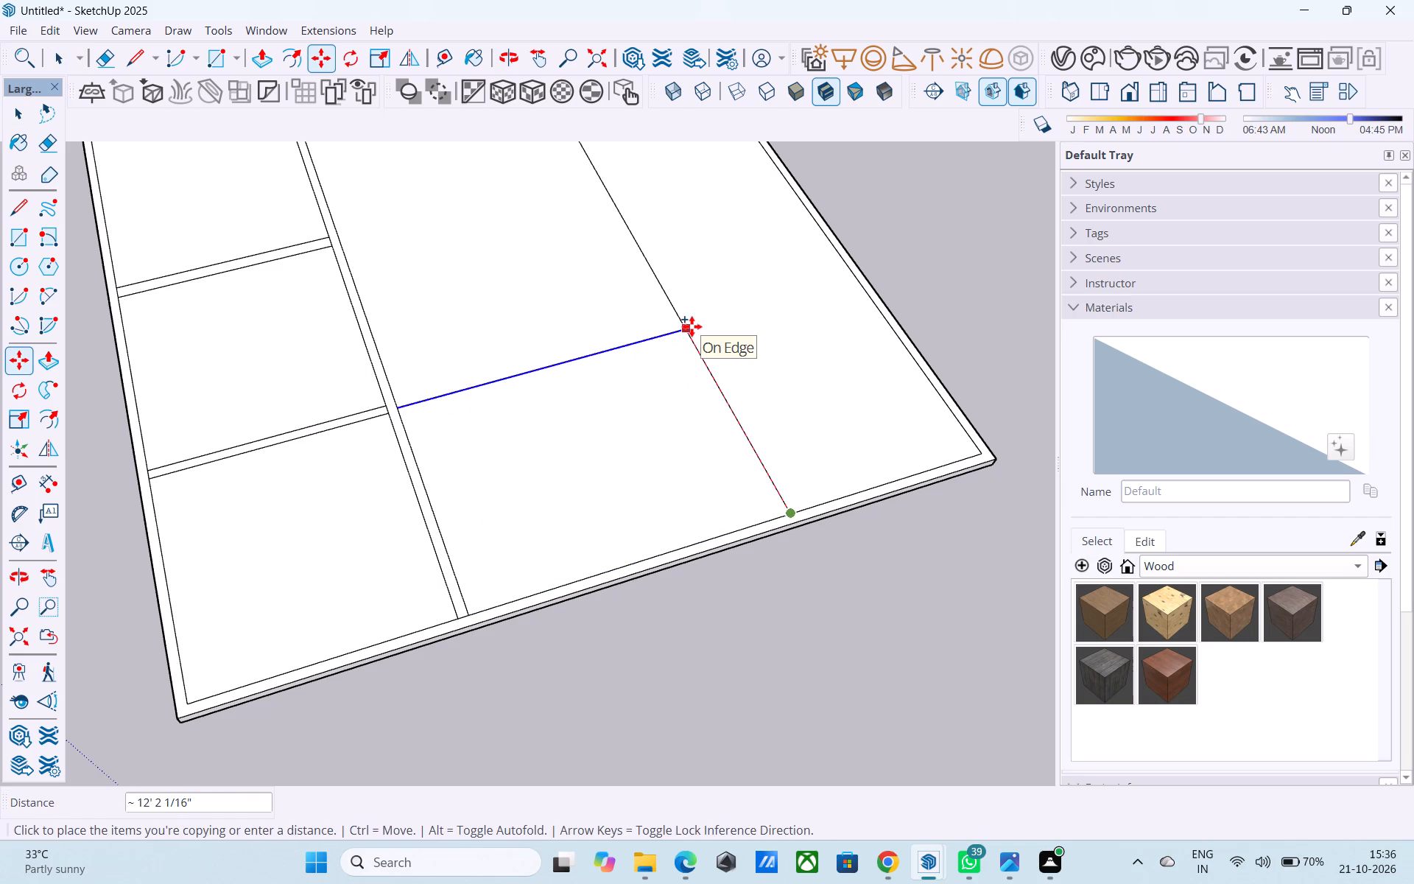
type("12'")
key("Return")
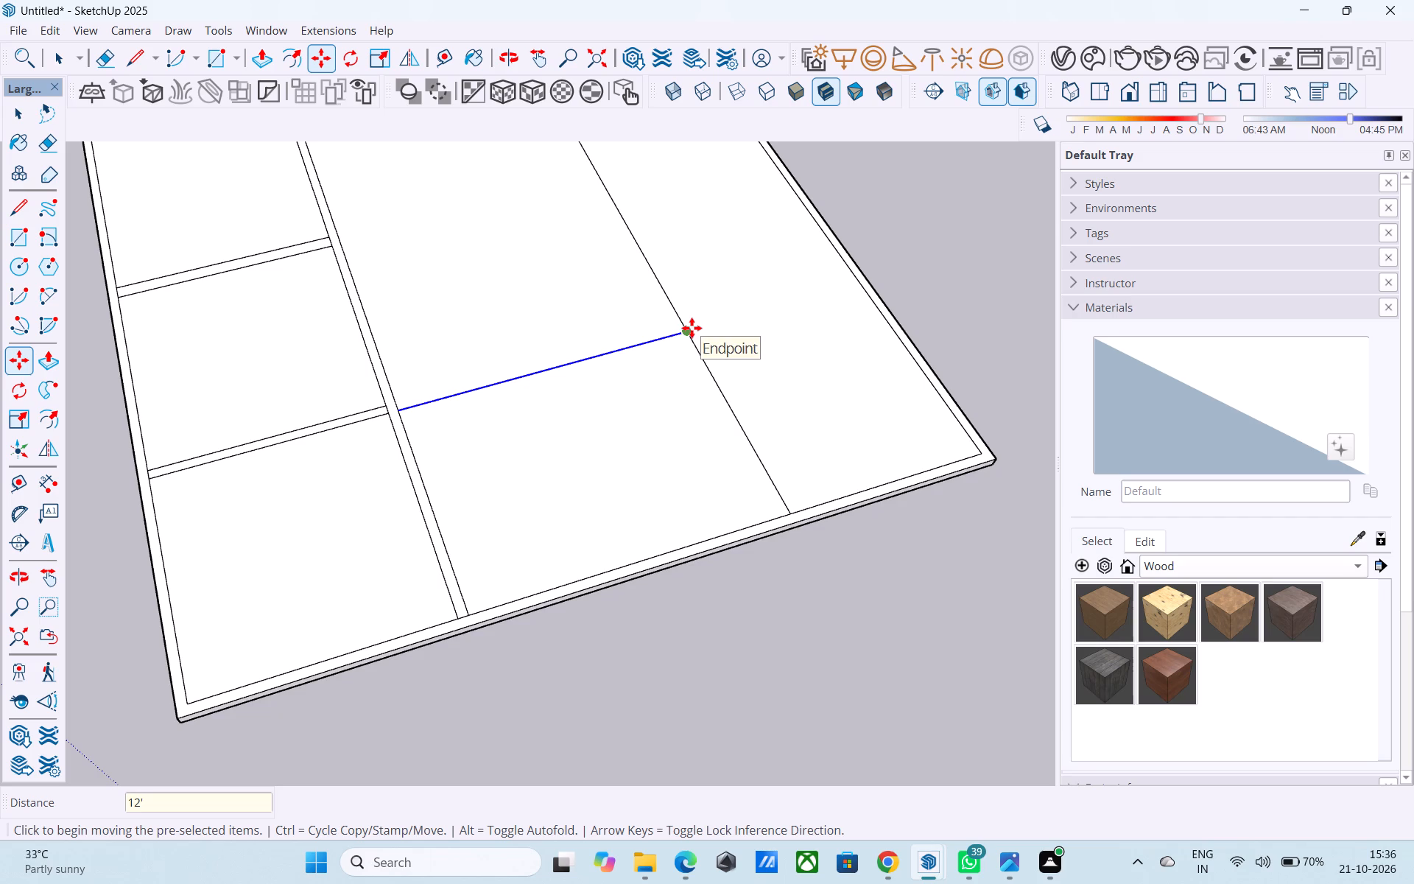
Copy the middle bay's new cross line 6" farther inward to form a thin strip.
key("space")
key("m")
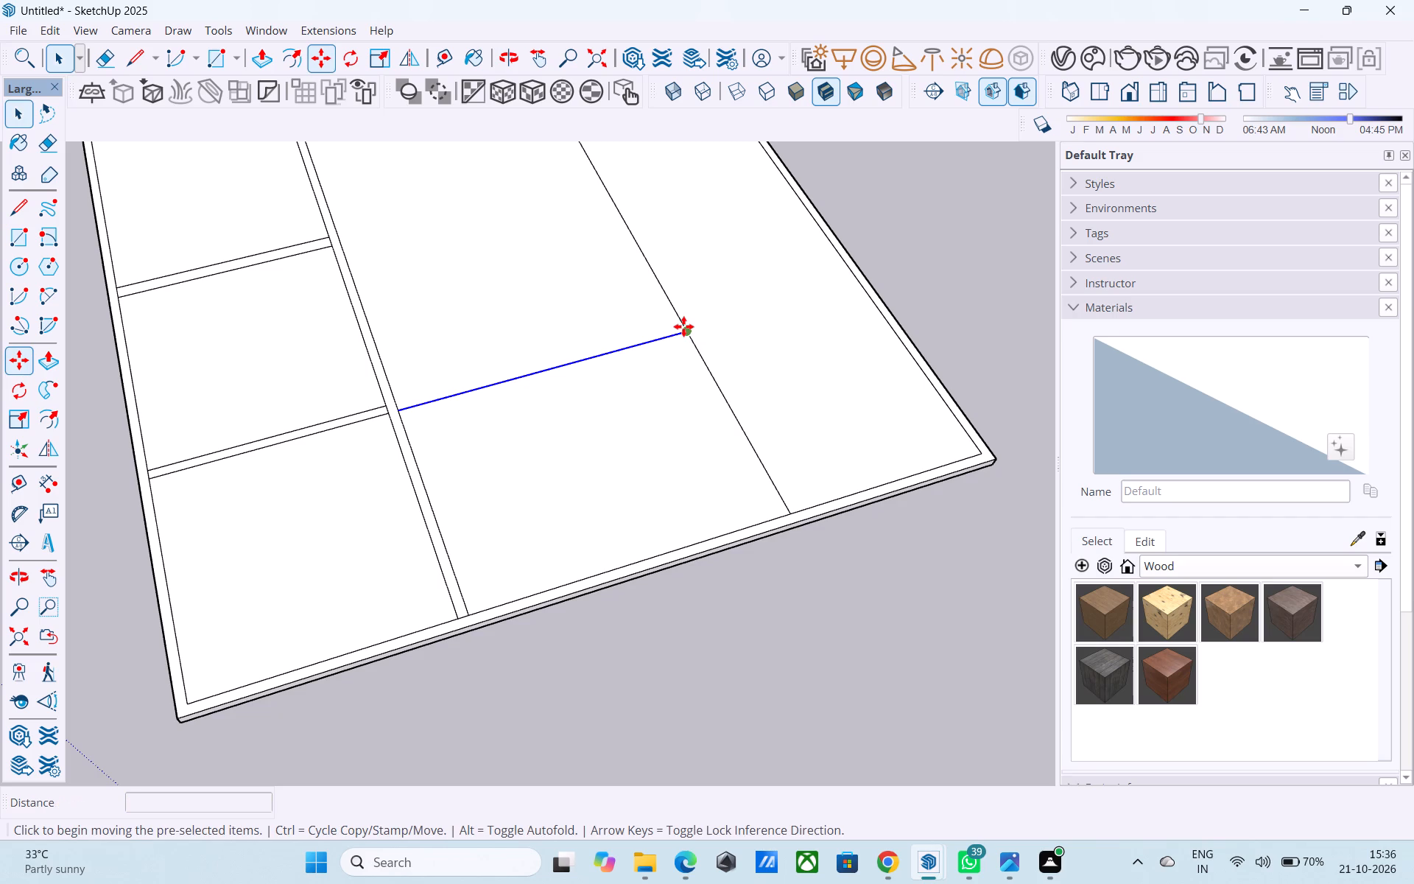
left_click(683, 326)
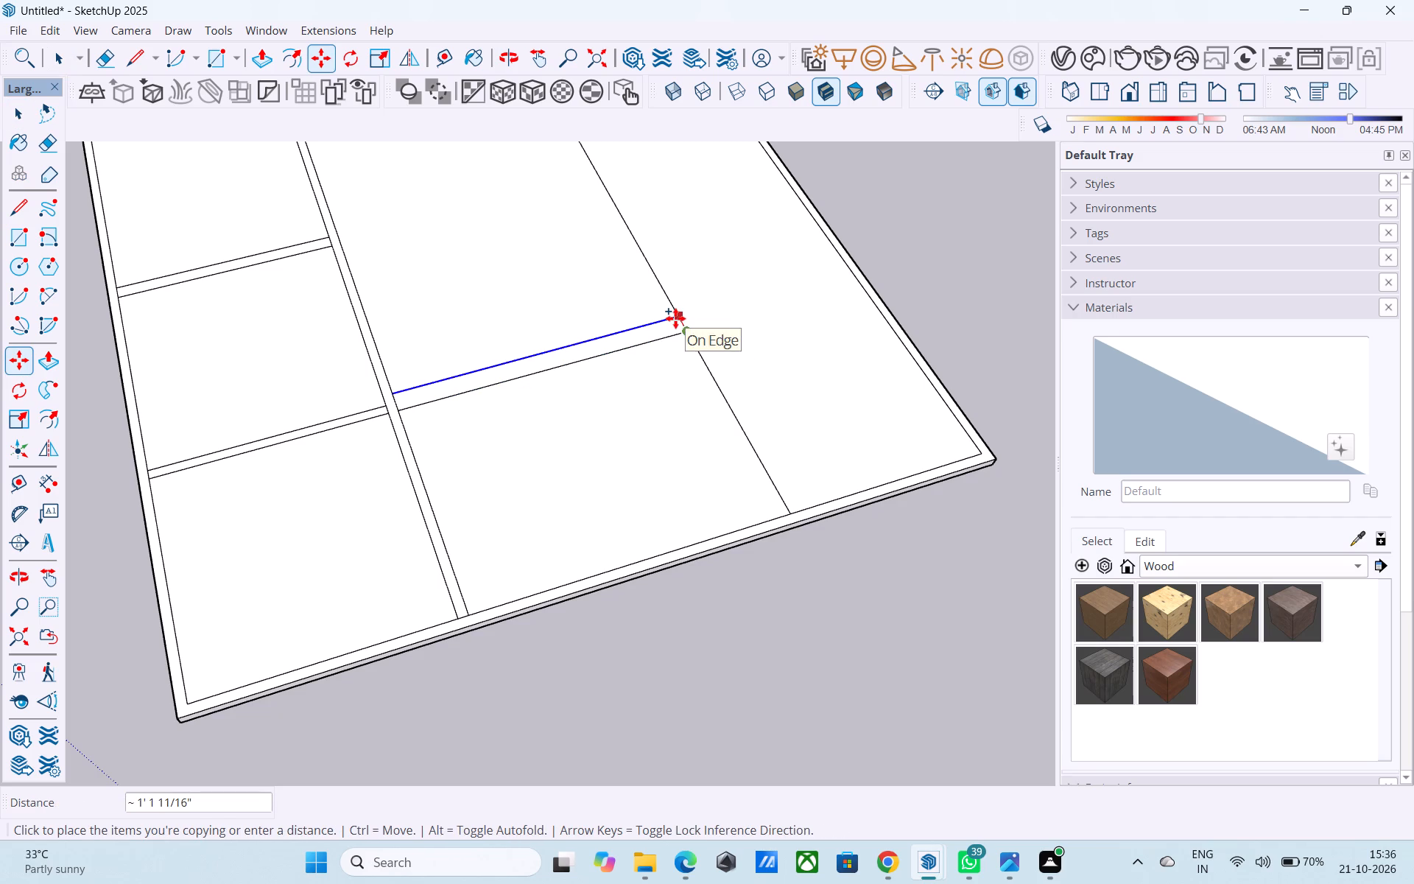
type("6\"")
key("Return")
key("space")
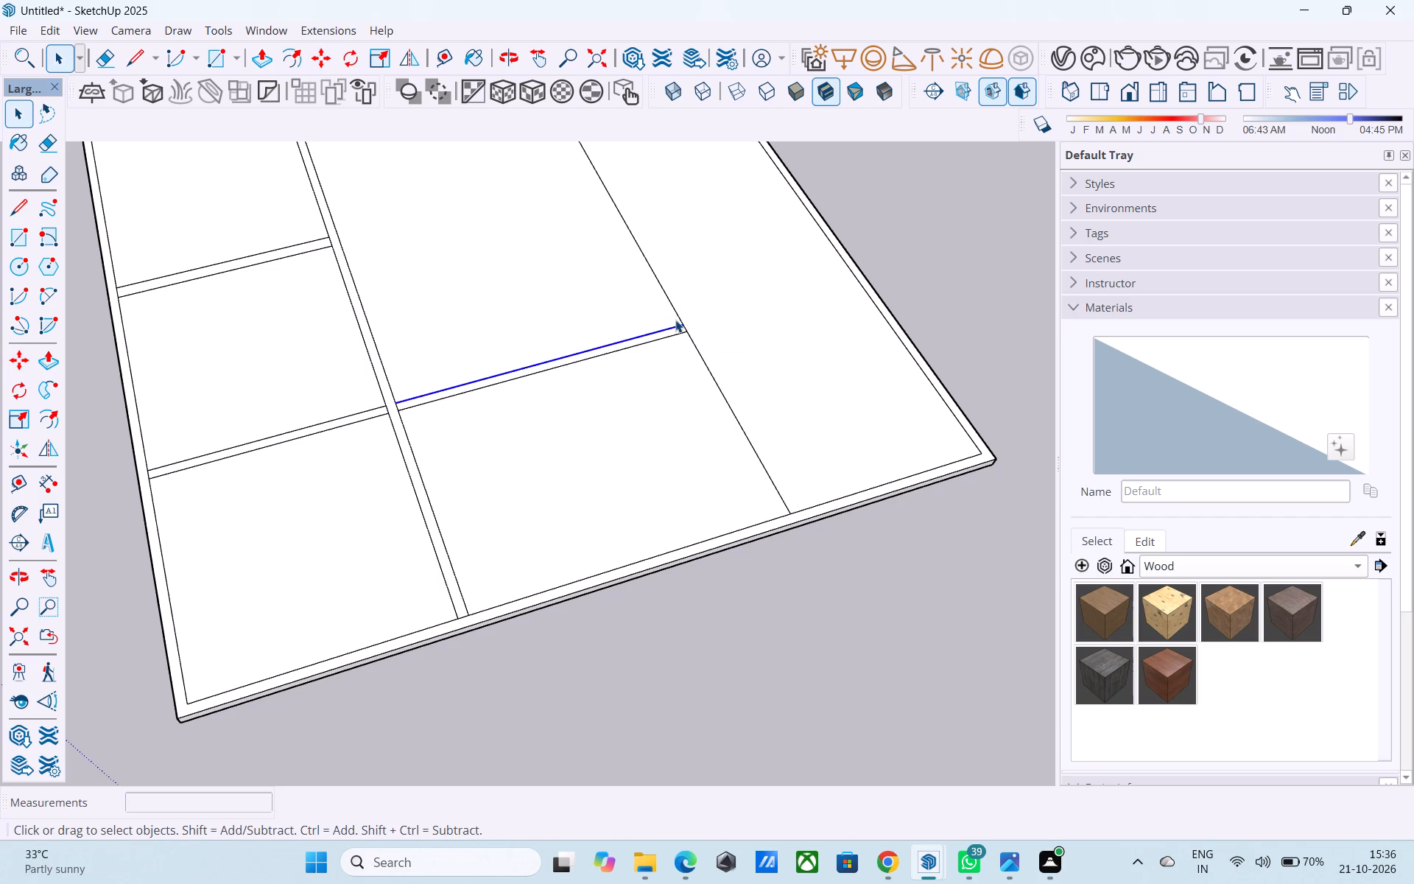
Examine how the middle bay's cross strip lines up with the strips in the neighbouring bay.
scroll(709, 328, "down", 4)
middle_click_drag(713, 356, 720, 417)
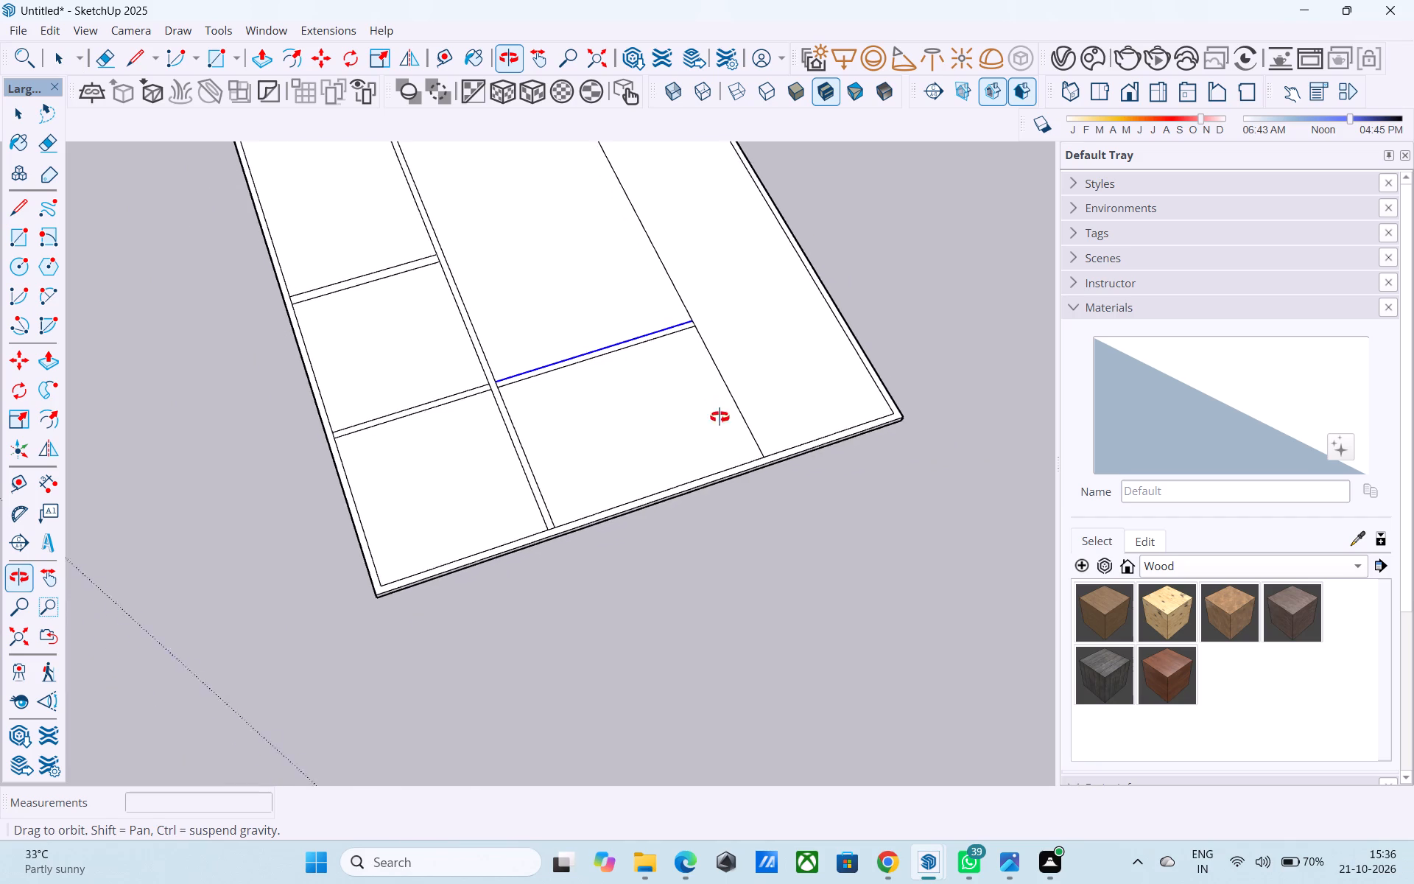
middle_click_drag(720, 417, 730, 455)
scroll(730, 455, "up", 2)
scroll(661, 452, "down", 2)
scroll(471, 415, "down", 1)
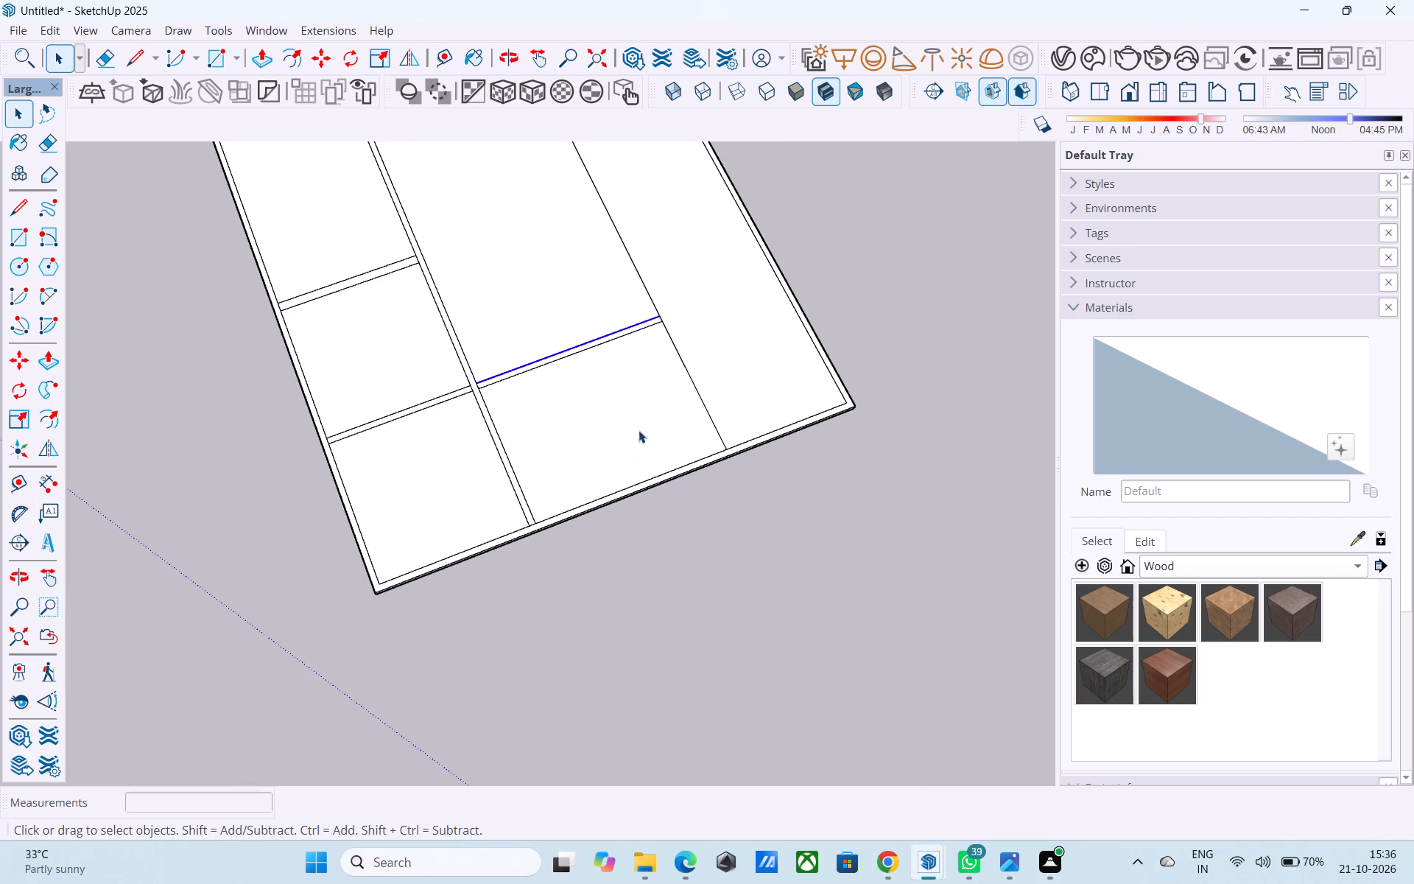
scroll(468, 404, "down", 4)
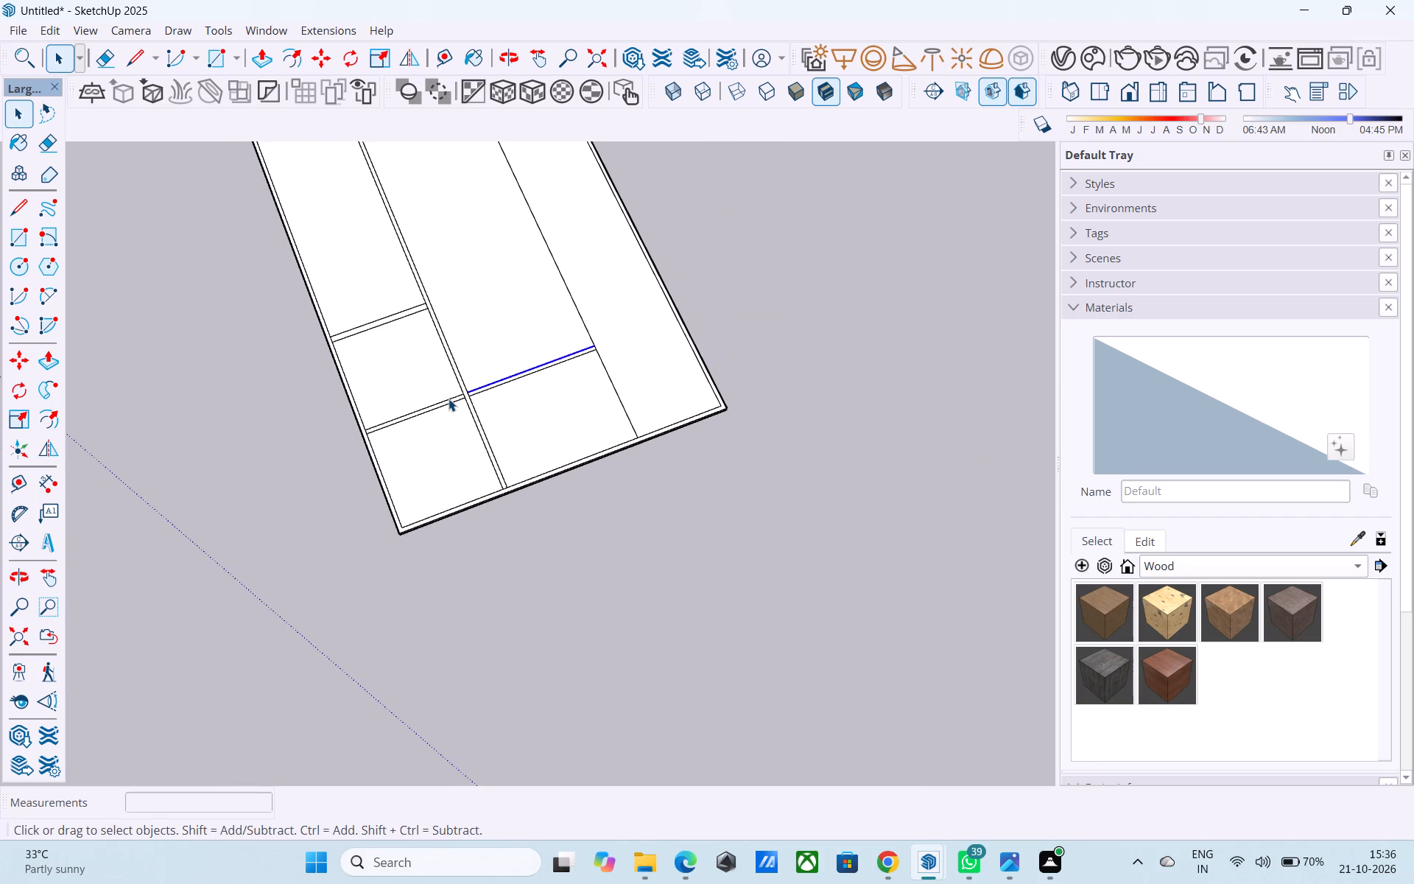
scroll(449, 399, "down", 5)
middle_click_drag(449, 399, 690, 351)
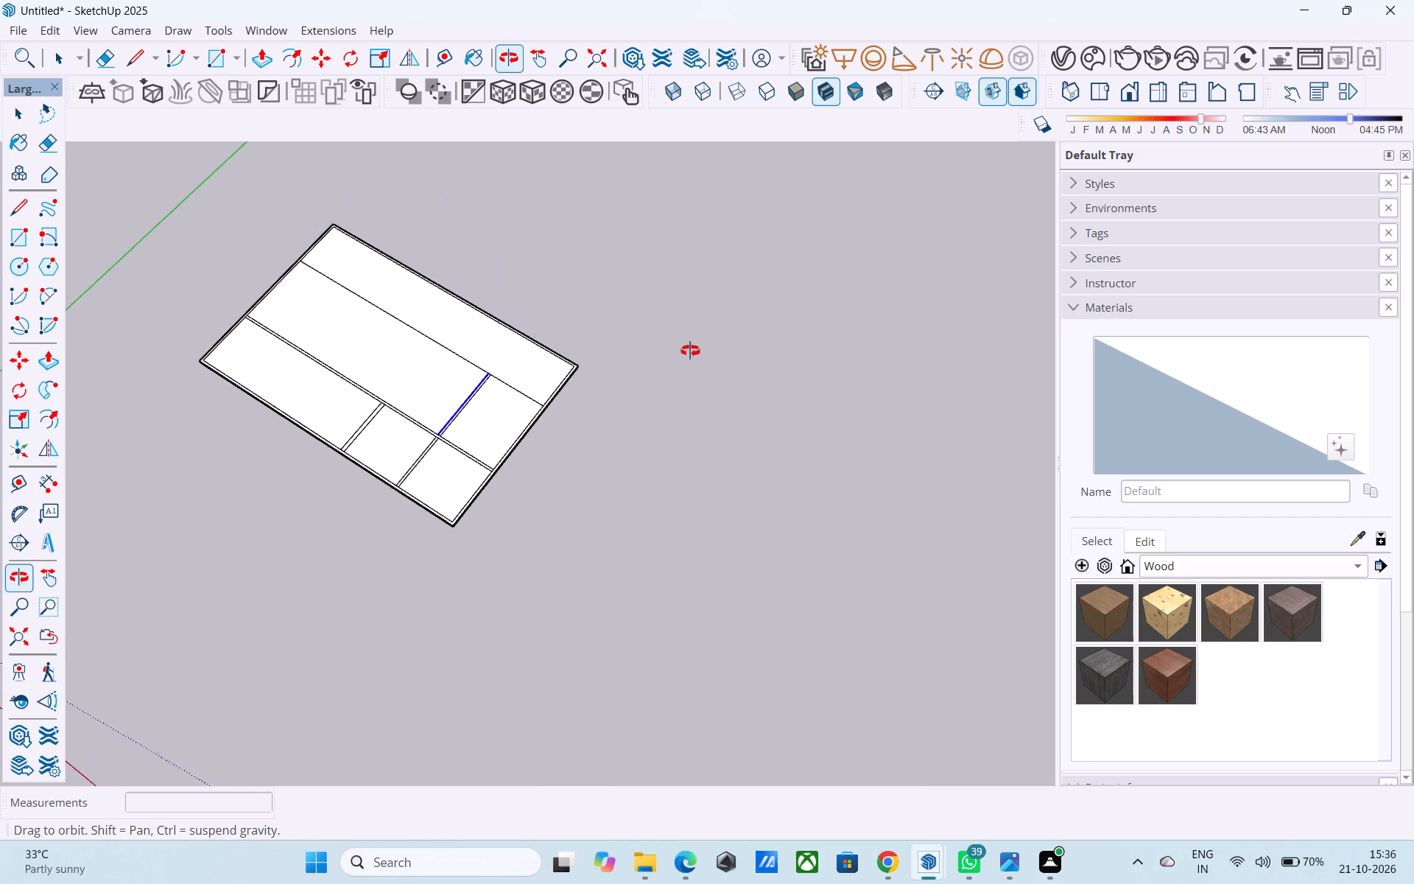
middle_click_drag(690, 351, 692, 348)
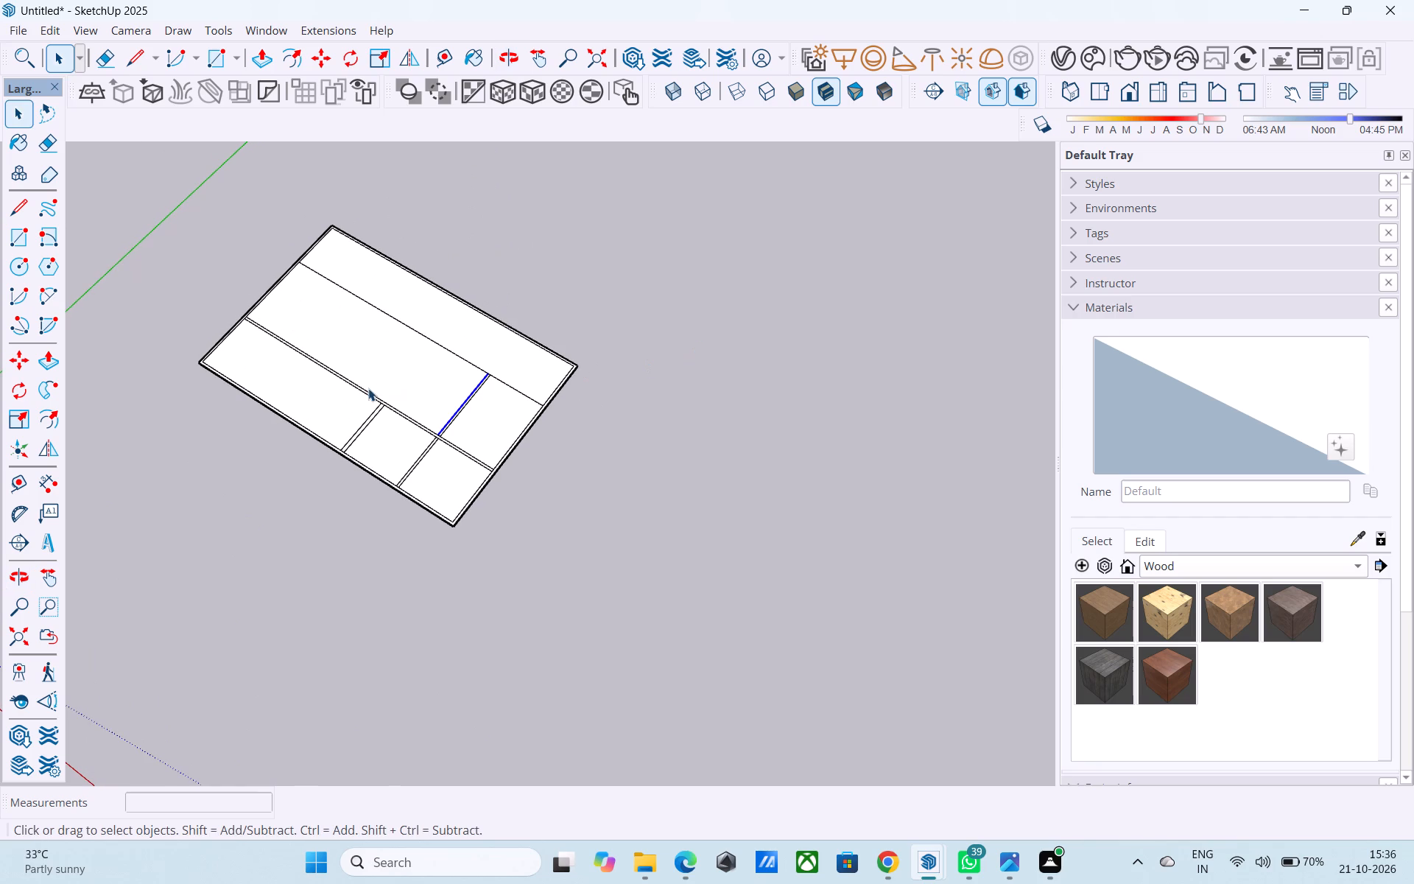
Draw a 6" line across the border, extending the second cross strip's far line to the slab's outer edge.
scroll(314, 422, "up", 4)
key("l")
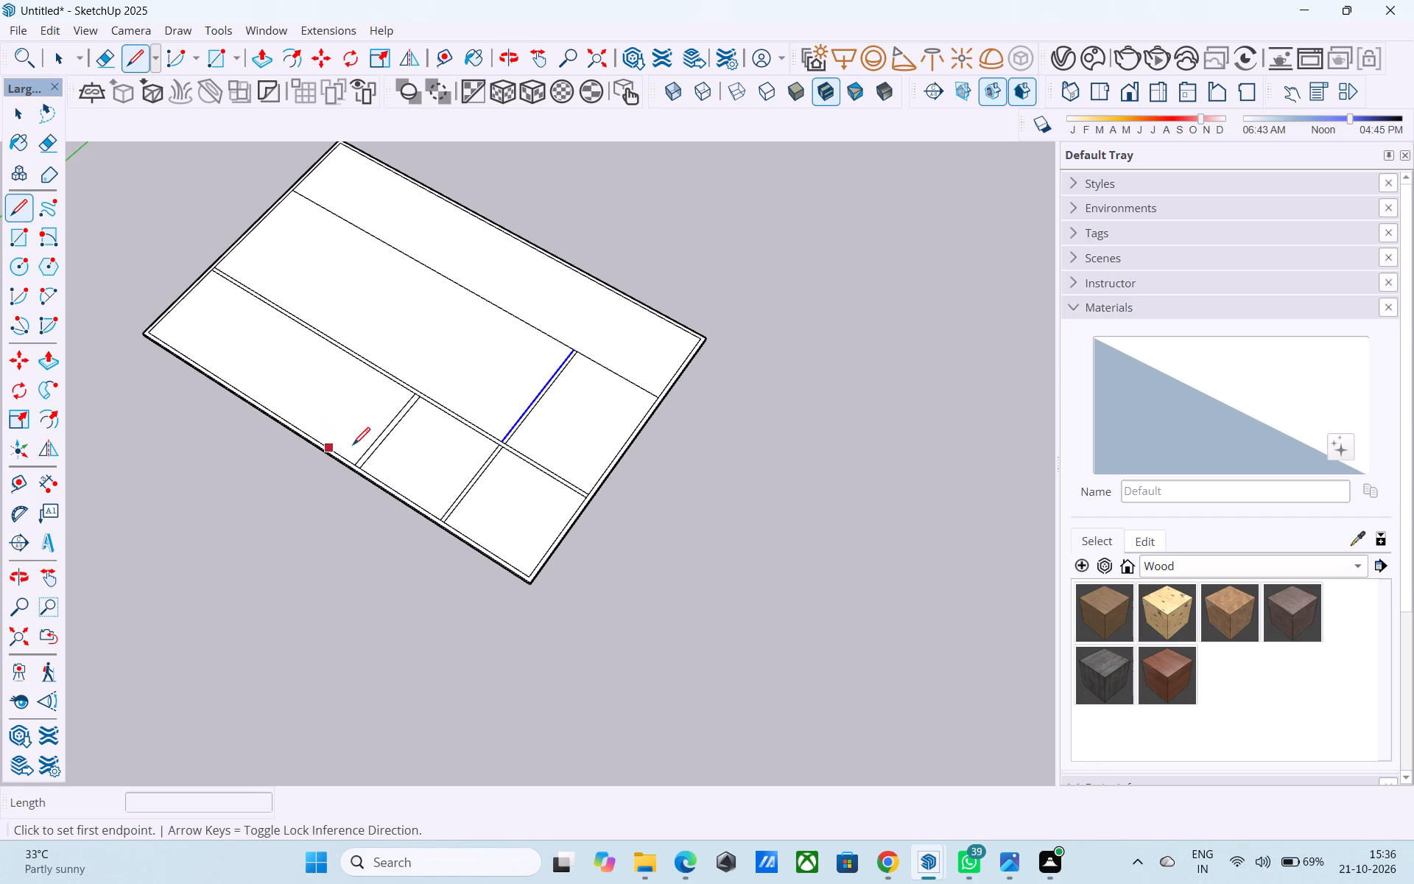
scroll(362, 452, "up", 15)
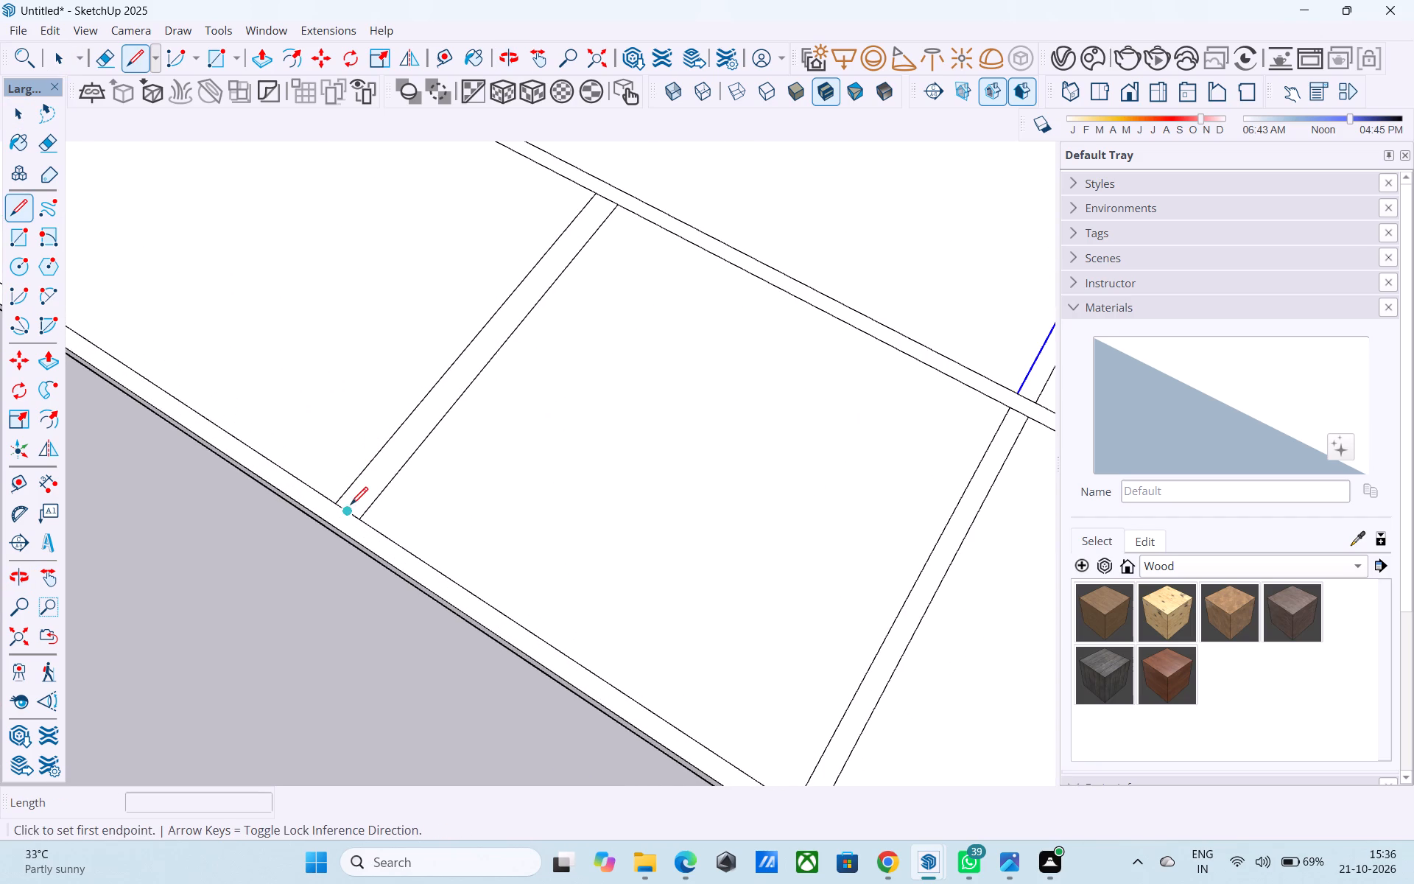
left_click(342, 505)
left_click(328, 522)
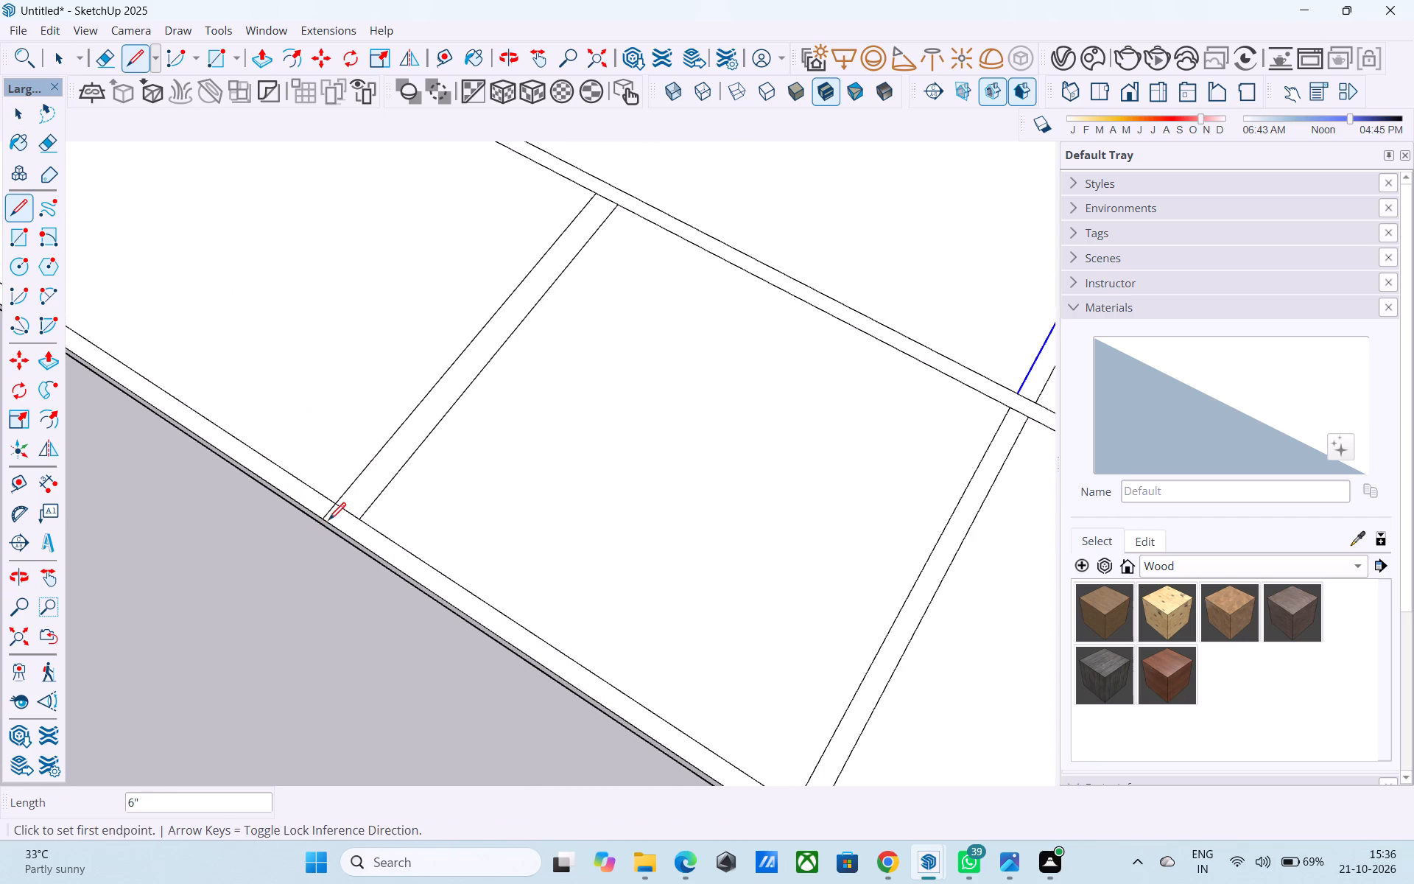
Draw a 40' line from that outer-edge point straight across the slab's width to the opposite outer edge.
left_click(326, 522)
scroll(328, 522, "down", 14)
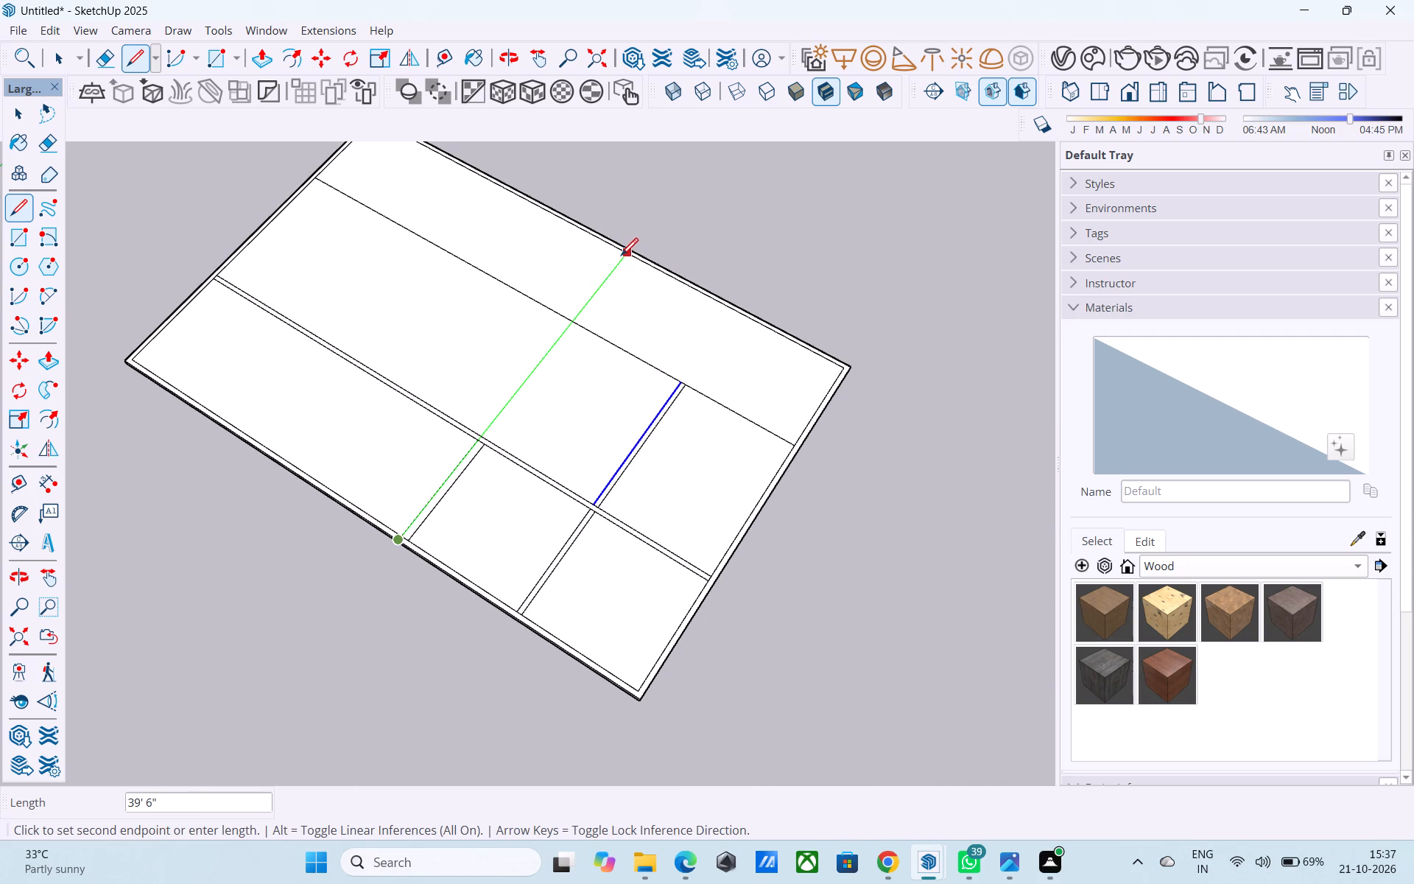
scroll(626, 250, "up", 11)
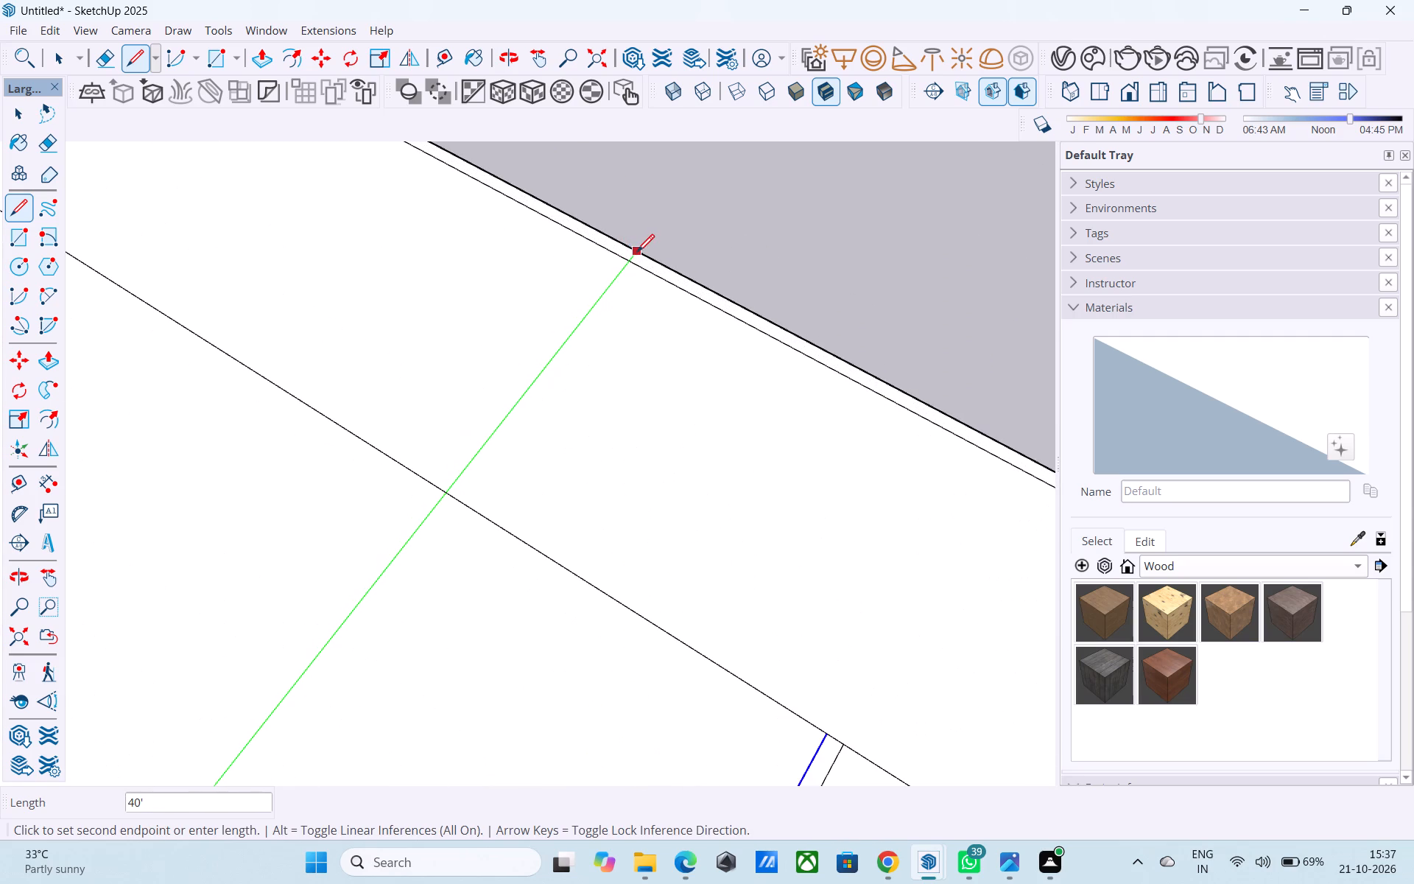
left_click(637, 253)
scroll(676, 215, "down", 15)
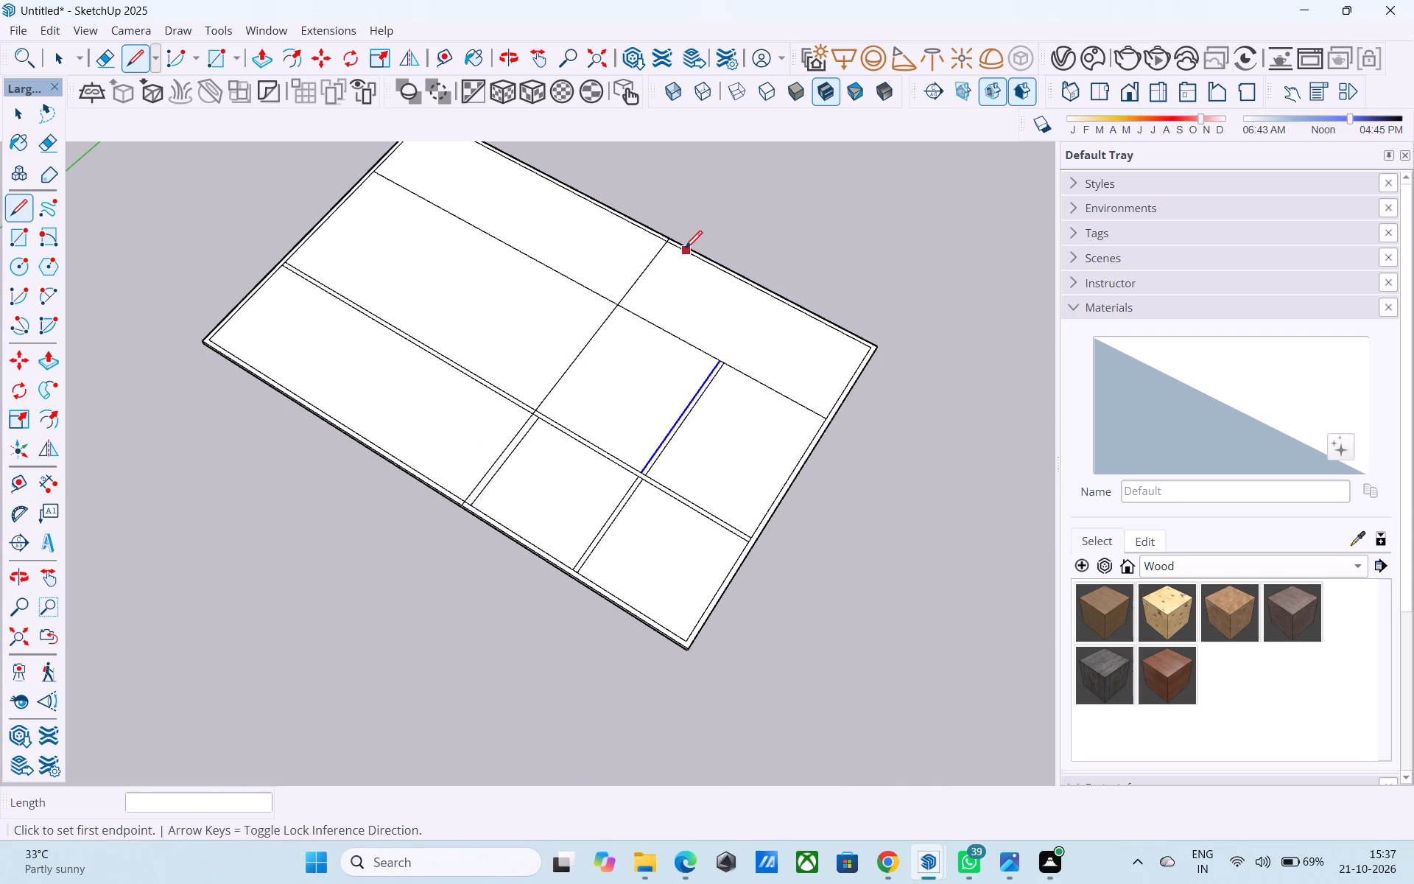
Erase the whole part of the slab beyond the new 40' line, including its edges, strips and border.
key("e")
left_click_drag(625, 167, 308, 505)
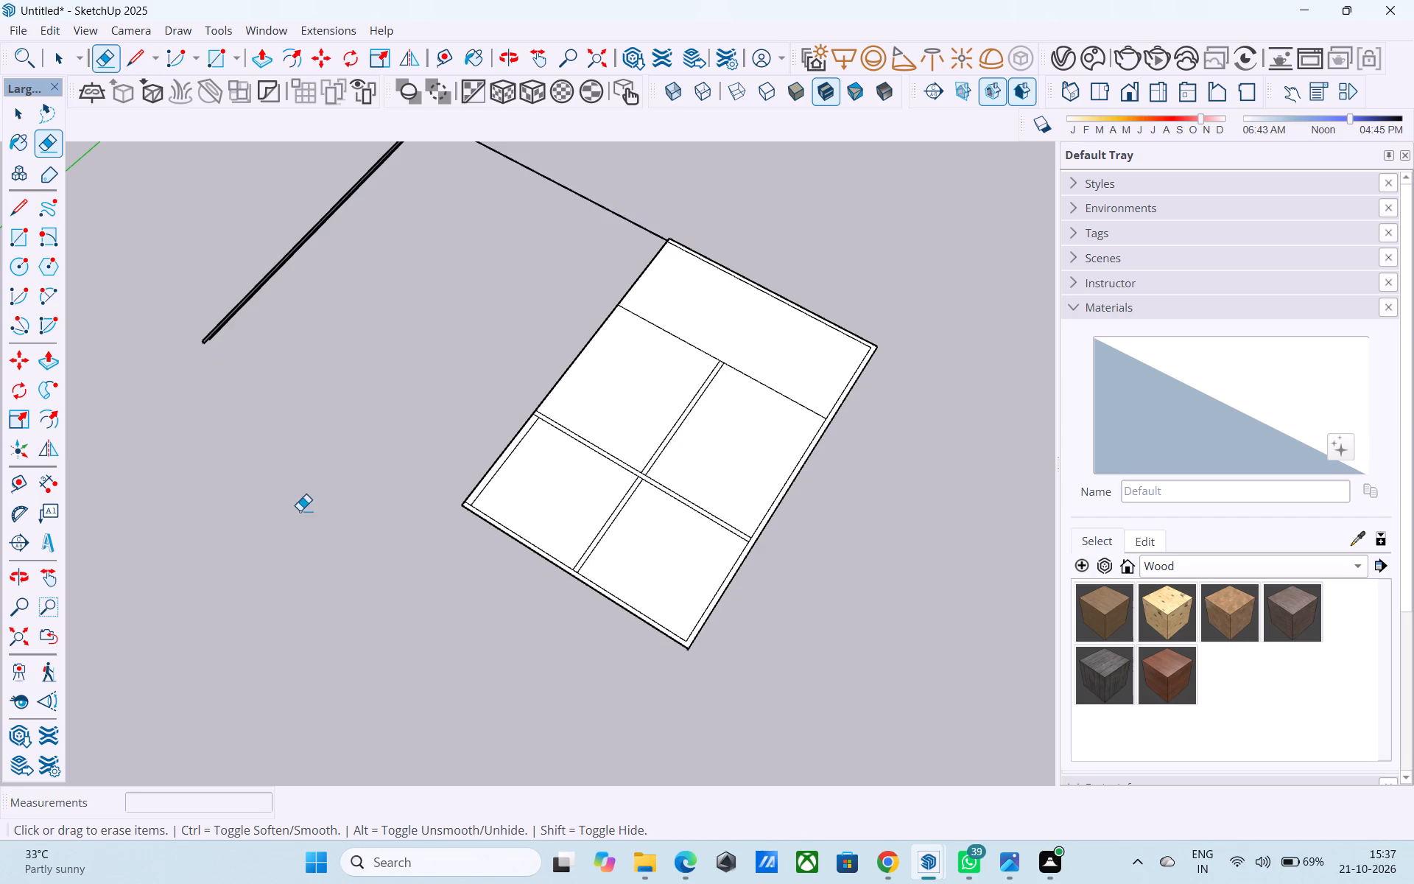
left_click_drag(359, 313, 222, 206)
left_click_drag(327, 334, 657, 194)
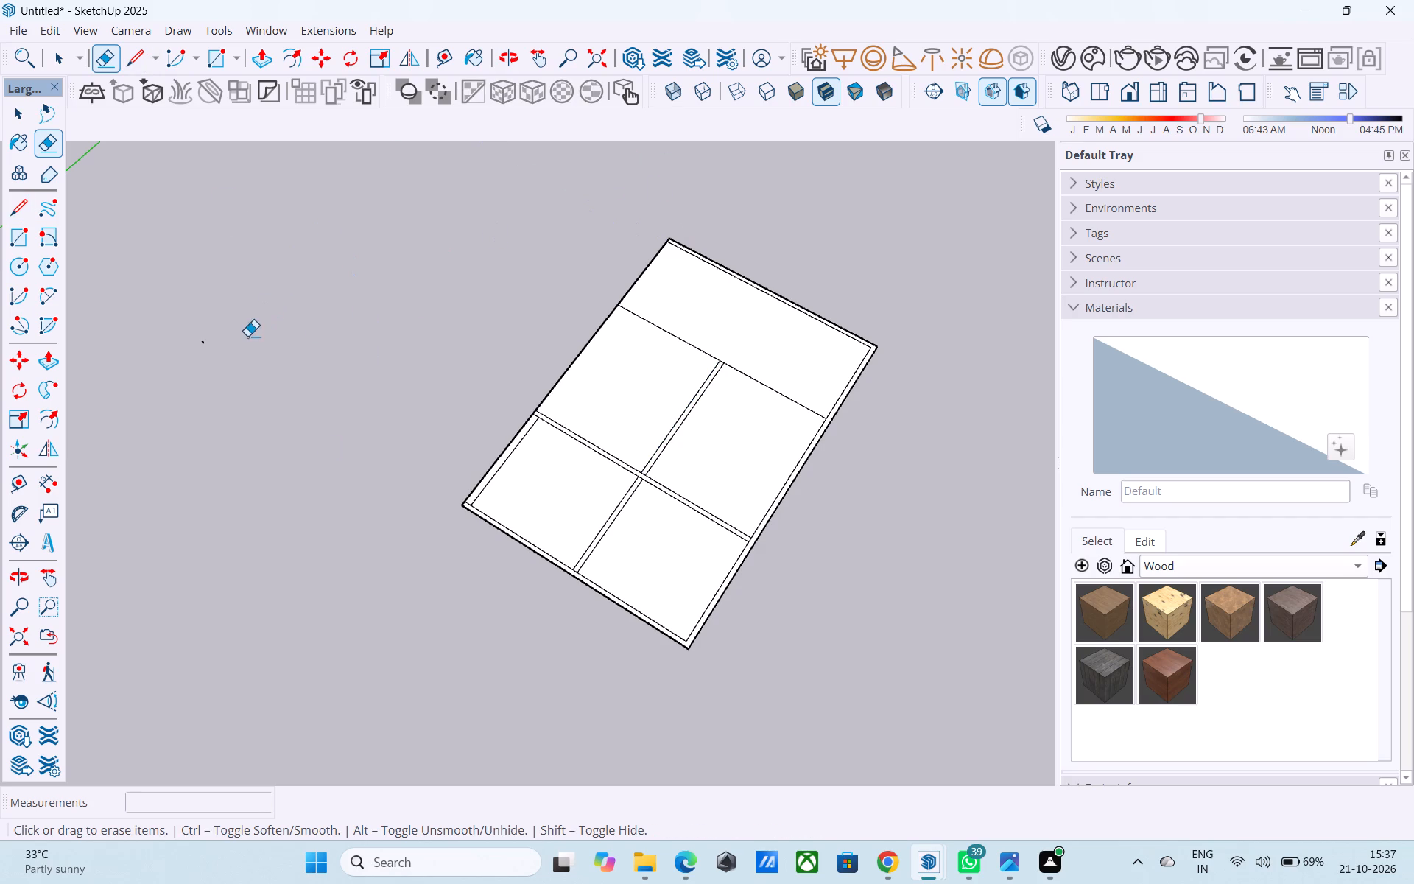
left_click_drag(247, 337, 188, 345)
left_click_drag(189, 345, 222, 343)
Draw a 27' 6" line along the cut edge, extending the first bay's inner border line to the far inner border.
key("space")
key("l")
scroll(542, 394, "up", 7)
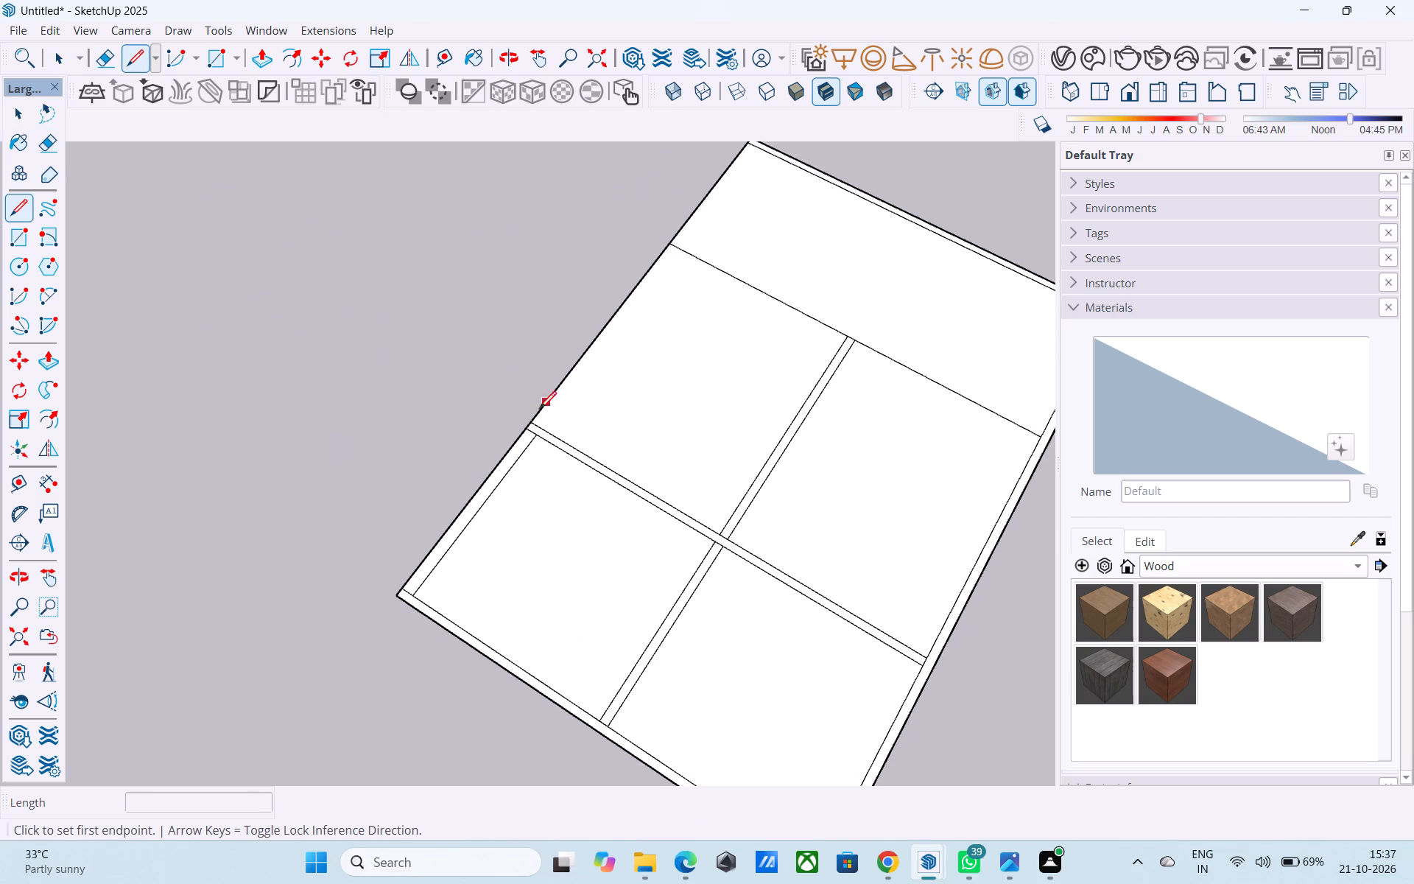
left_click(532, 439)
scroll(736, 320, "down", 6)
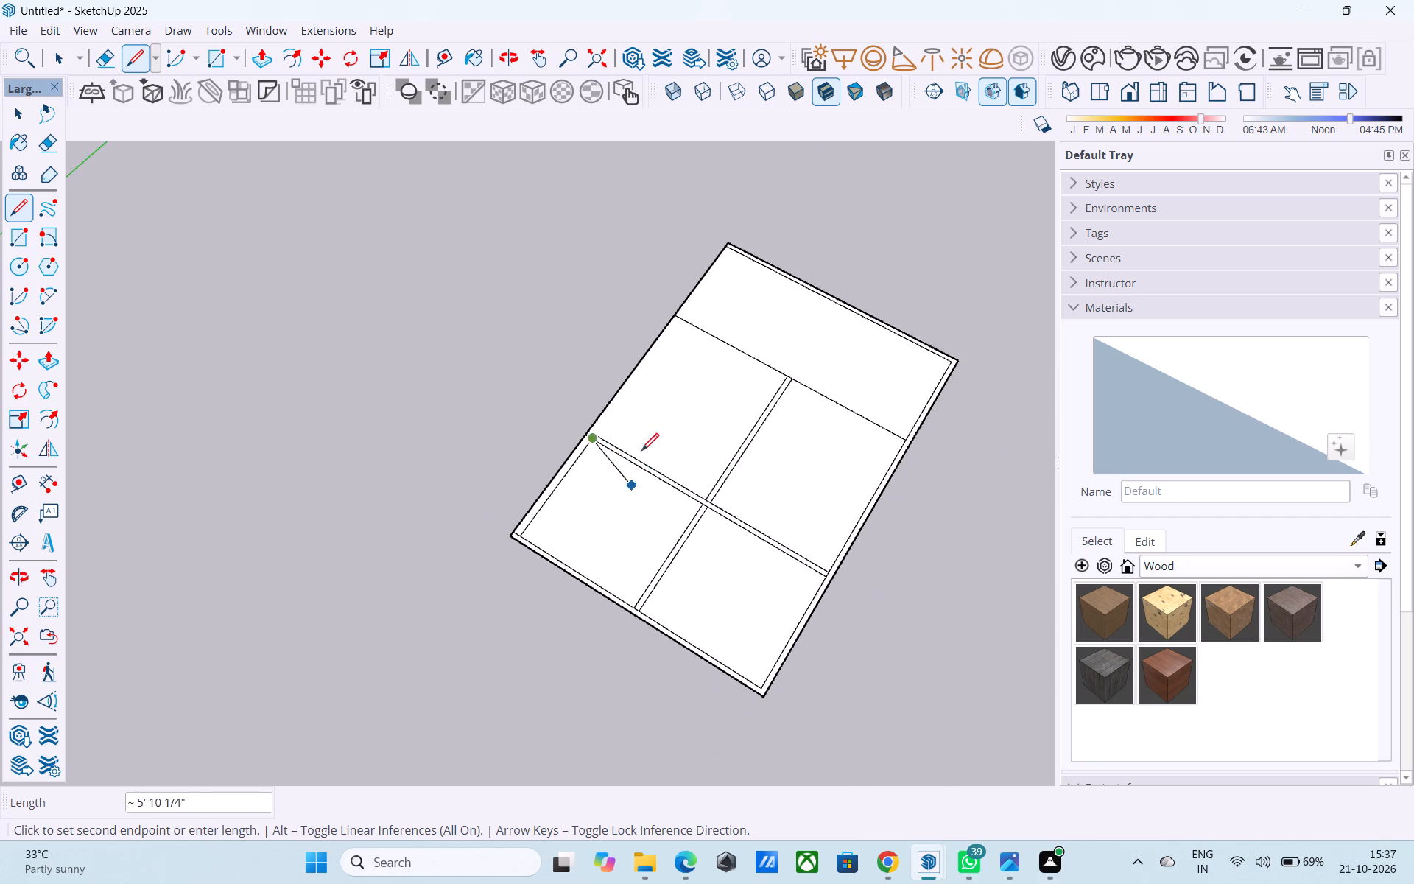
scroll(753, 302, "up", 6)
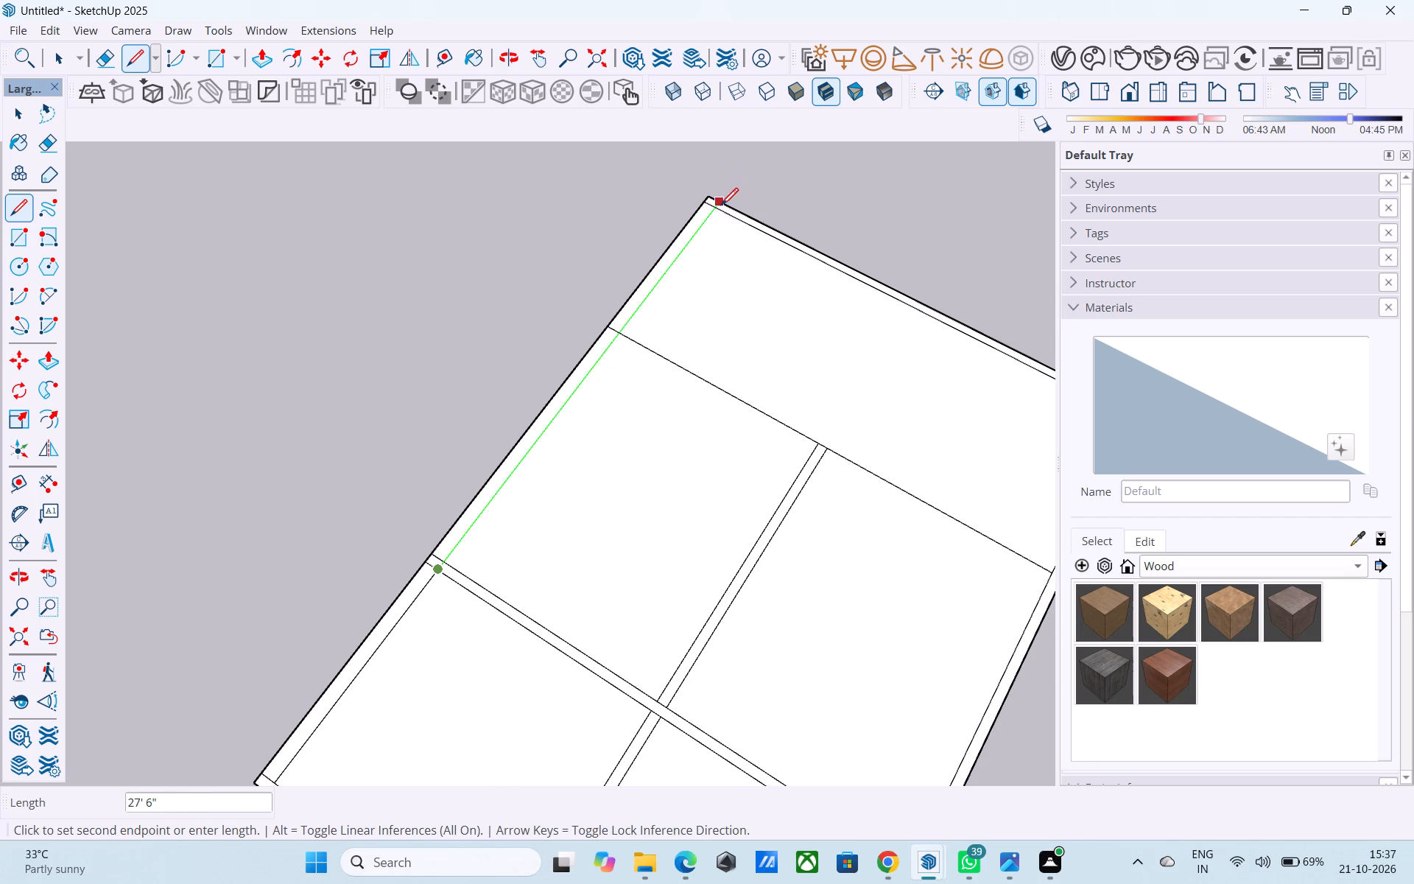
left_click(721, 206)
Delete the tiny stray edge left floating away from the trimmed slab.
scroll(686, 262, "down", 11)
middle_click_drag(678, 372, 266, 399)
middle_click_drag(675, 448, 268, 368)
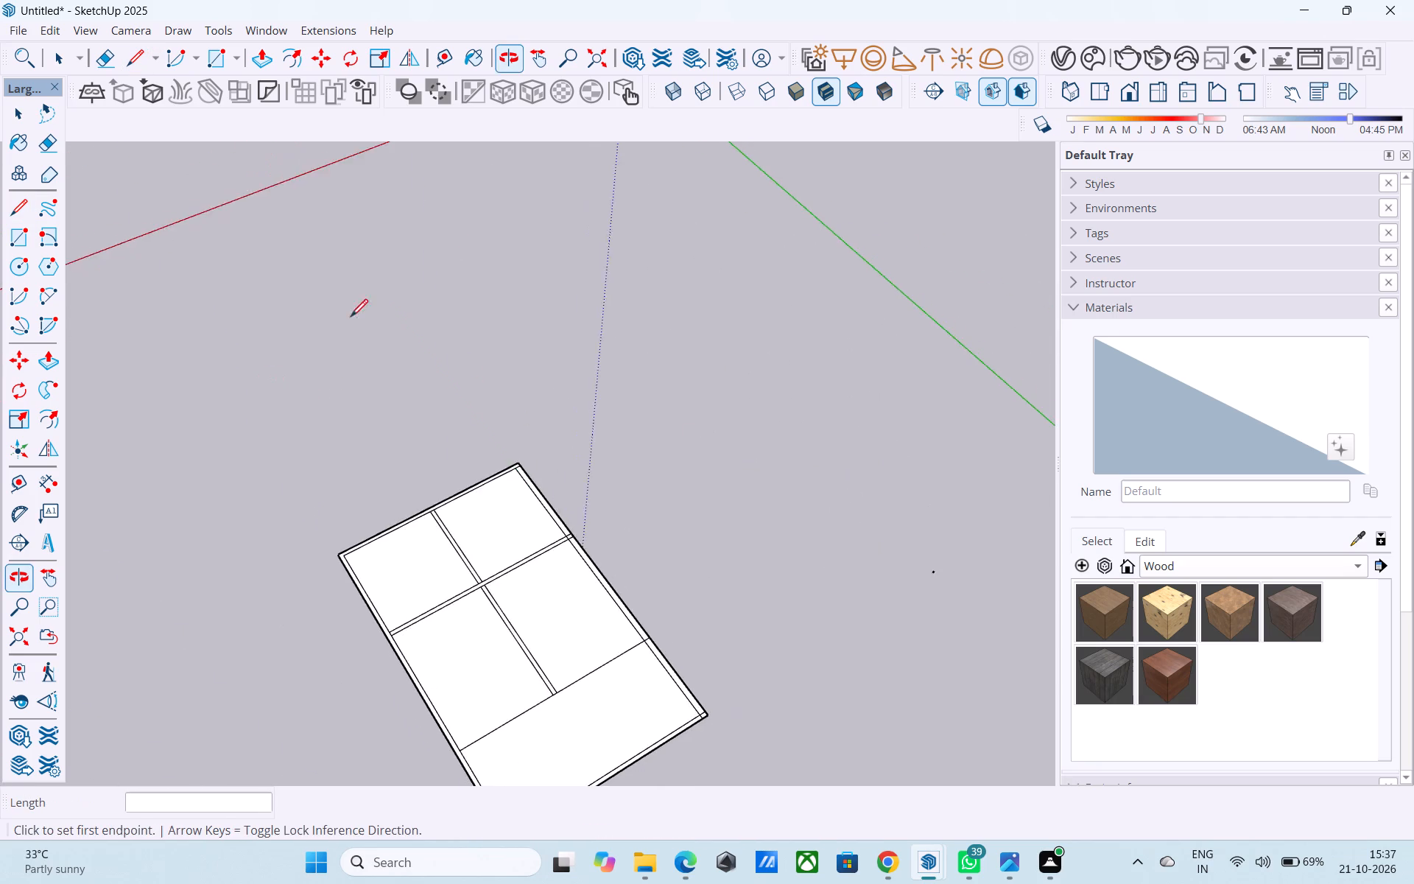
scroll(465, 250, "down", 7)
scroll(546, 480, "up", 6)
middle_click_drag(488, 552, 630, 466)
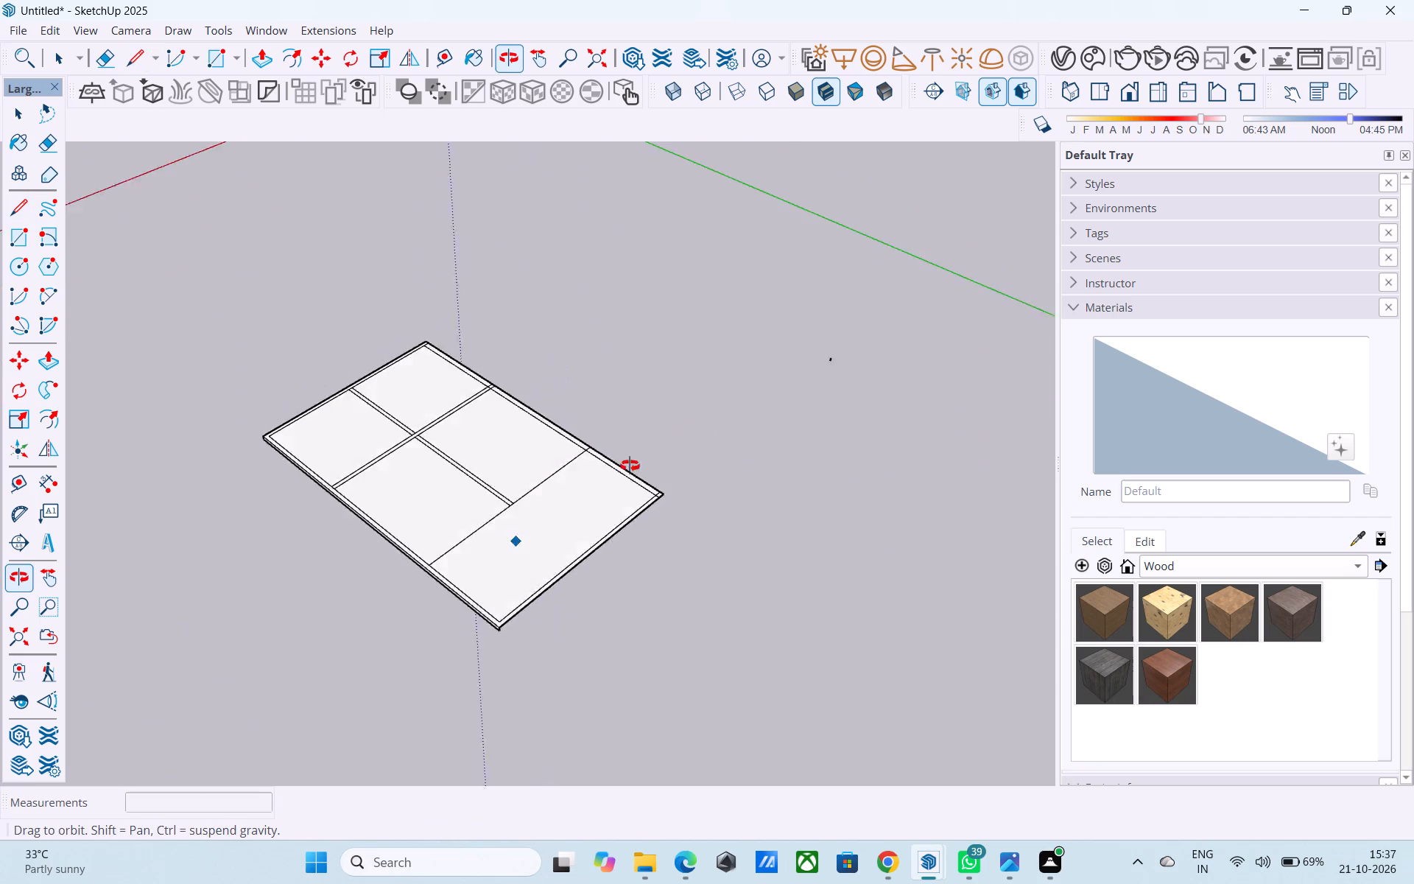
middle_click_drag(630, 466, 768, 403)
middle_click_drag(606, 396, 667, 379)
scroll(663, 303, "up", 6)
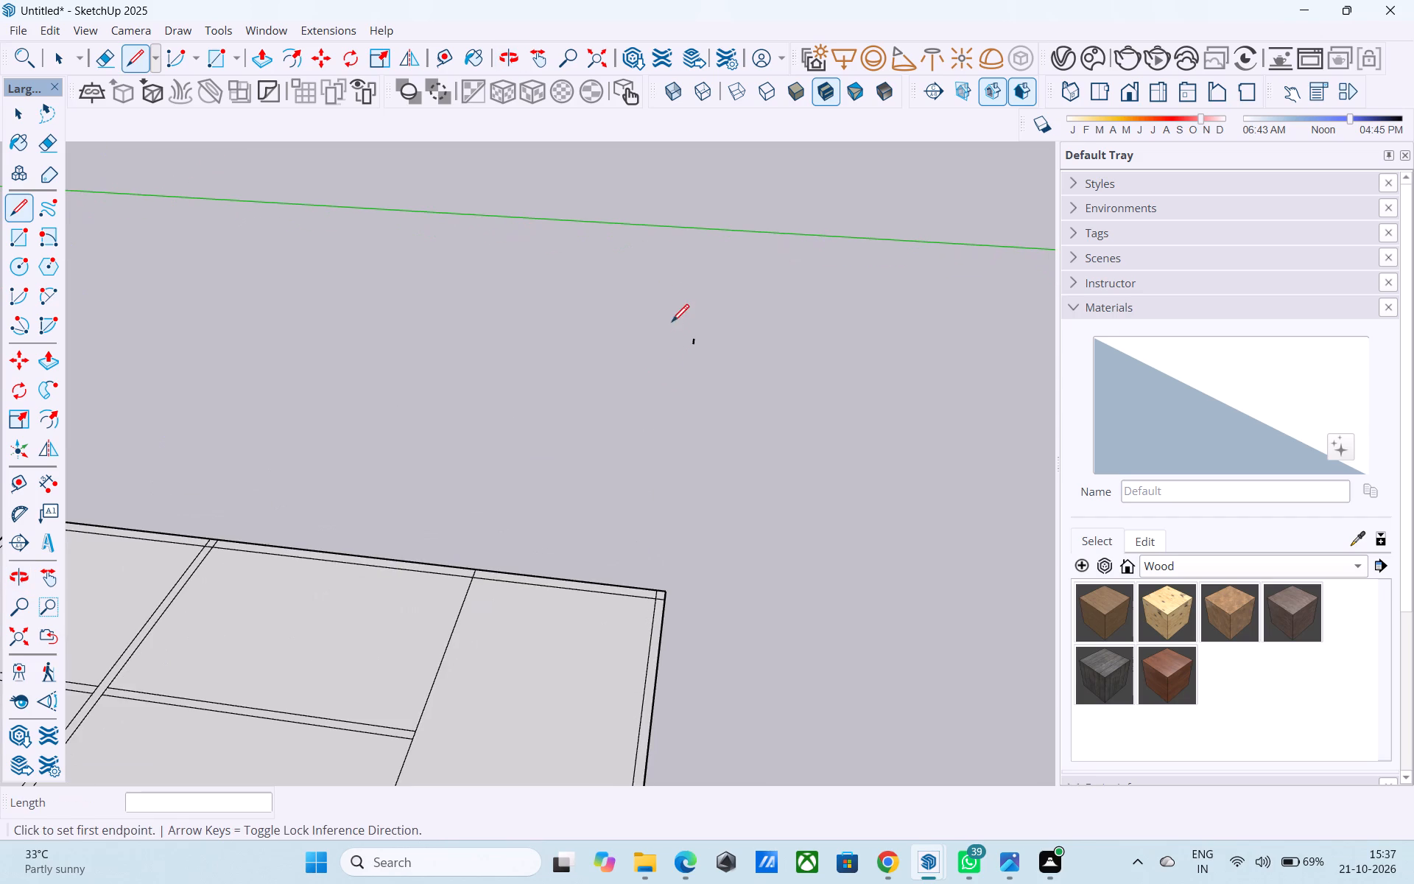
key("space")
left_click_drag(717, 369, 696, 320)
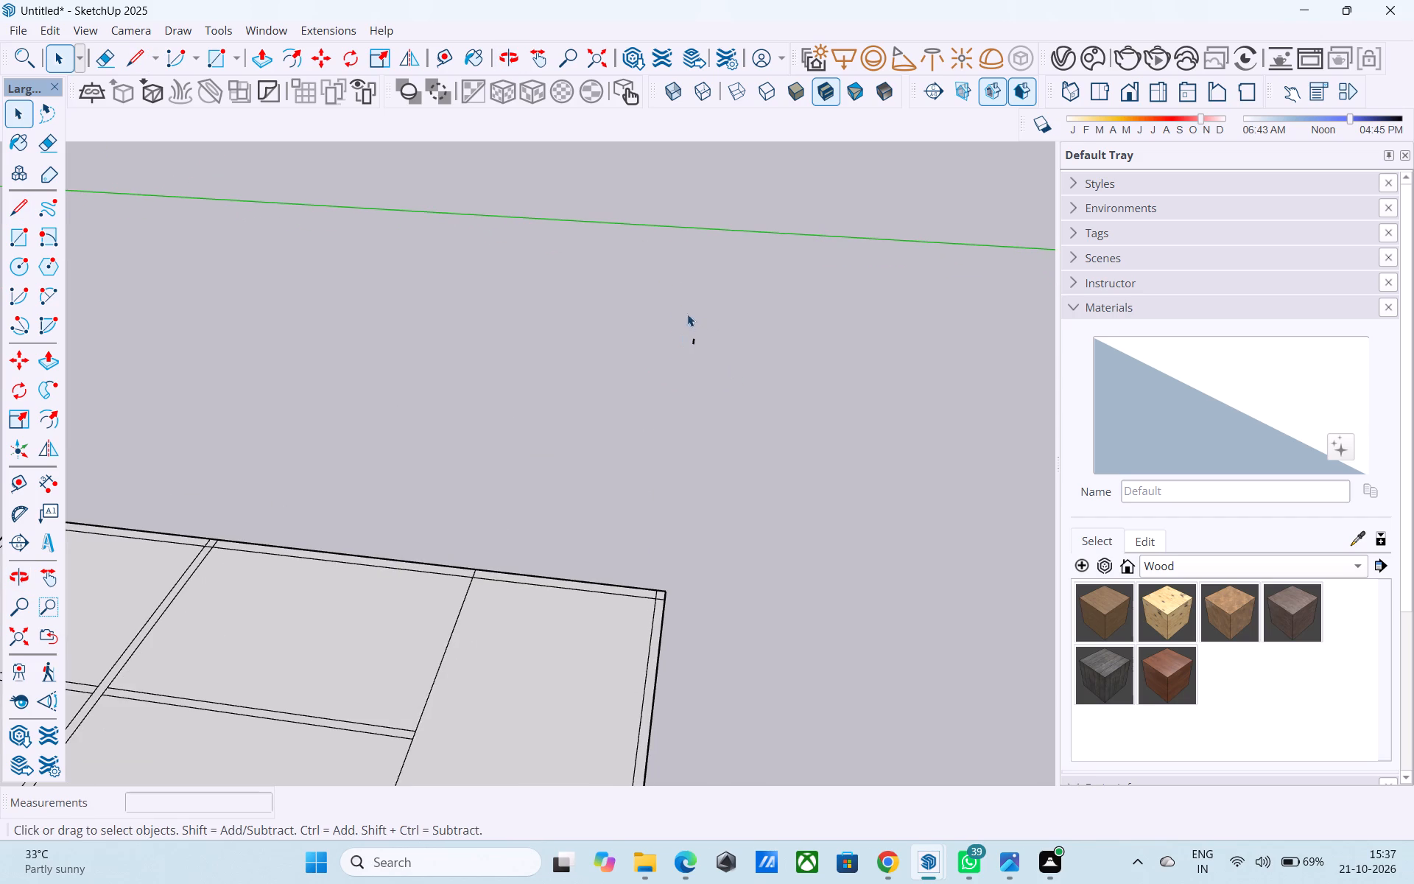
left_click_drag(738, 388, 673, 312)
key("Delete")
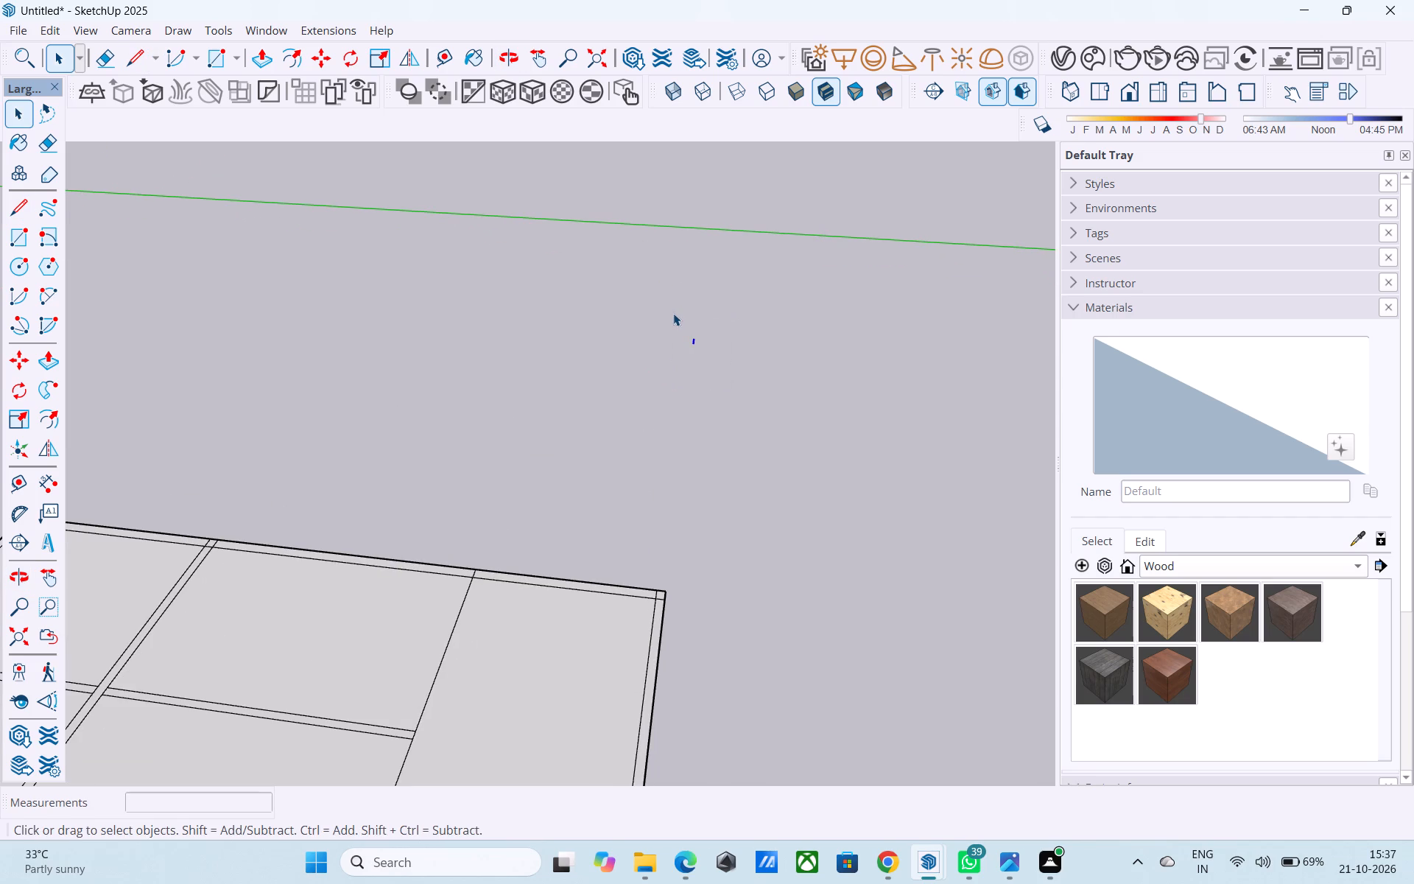
Examine the trimmed slab's bays, wall strips and border from several angles.
scroll(676, 306, "down", 10)
middle_click_drag(566, 385, 613, 603)
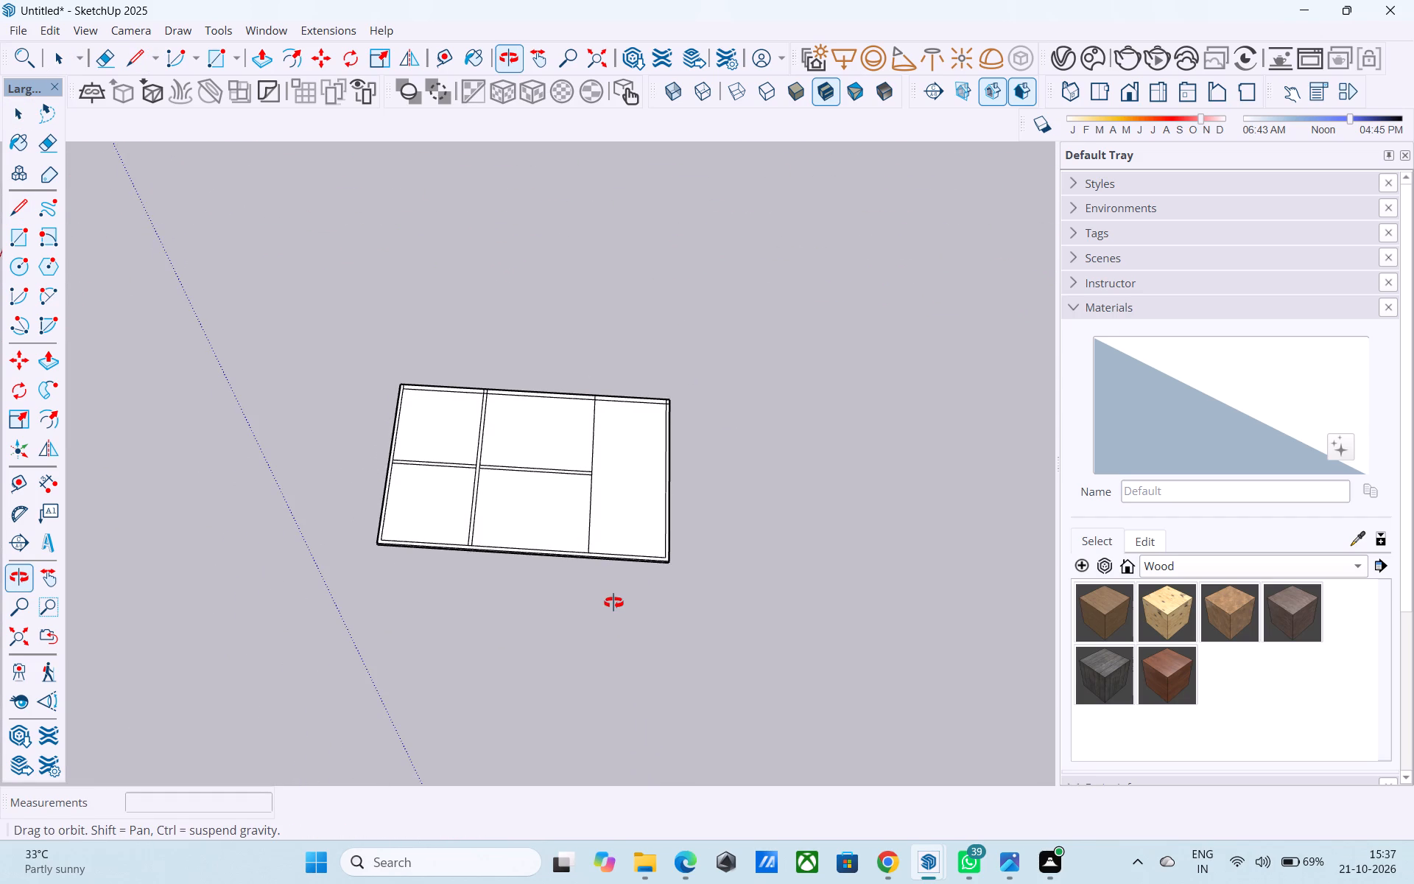
middle_click_drag(613, 603, 735, 457)
scroll(630, 395, "down", 7)
middle_click_drag(640, 399, 284, 343)
middle_click_drag(509, 373, 500, 372)
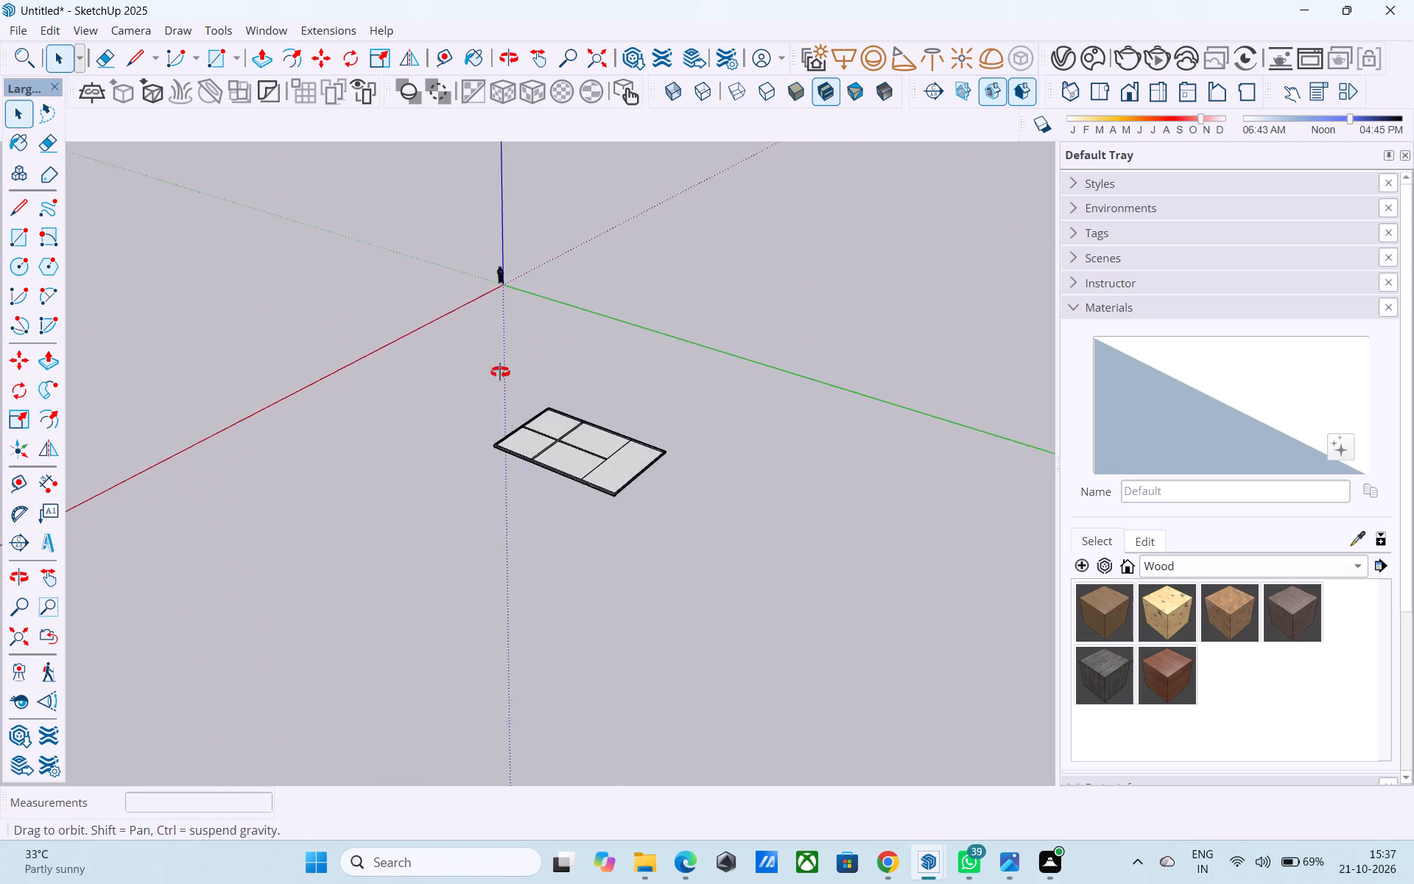
middle_click_drag(500, 372, 169, 295)
scroll(418, 347, "up", 6)
middle_click_drag(401, 364, 364, 352)
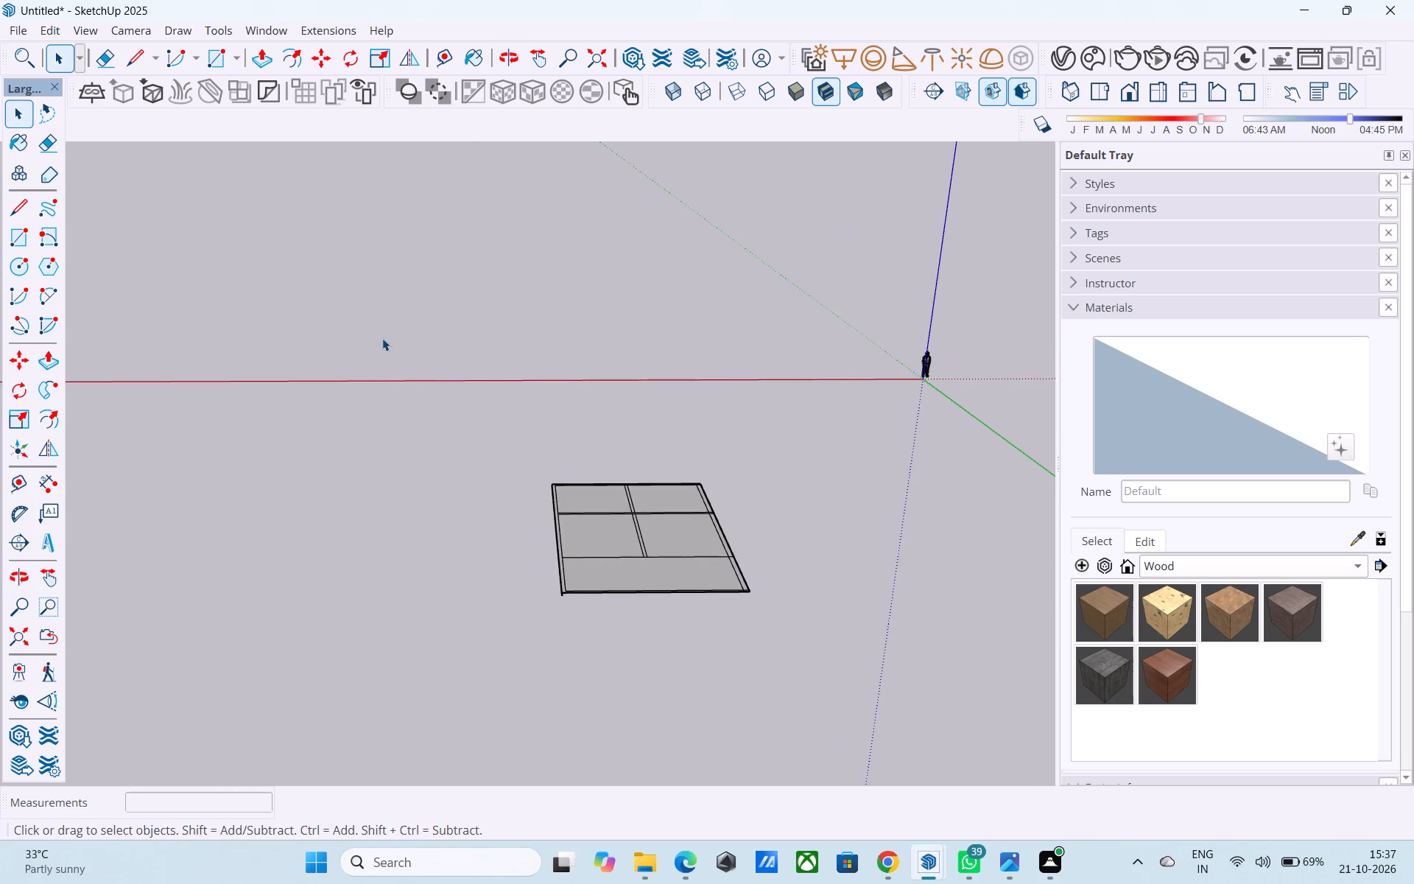
scroll(382, 338, "down", 7)
middle_click_drag(421, 377, 457, 525)
scroll(513, 462, "up", 11)
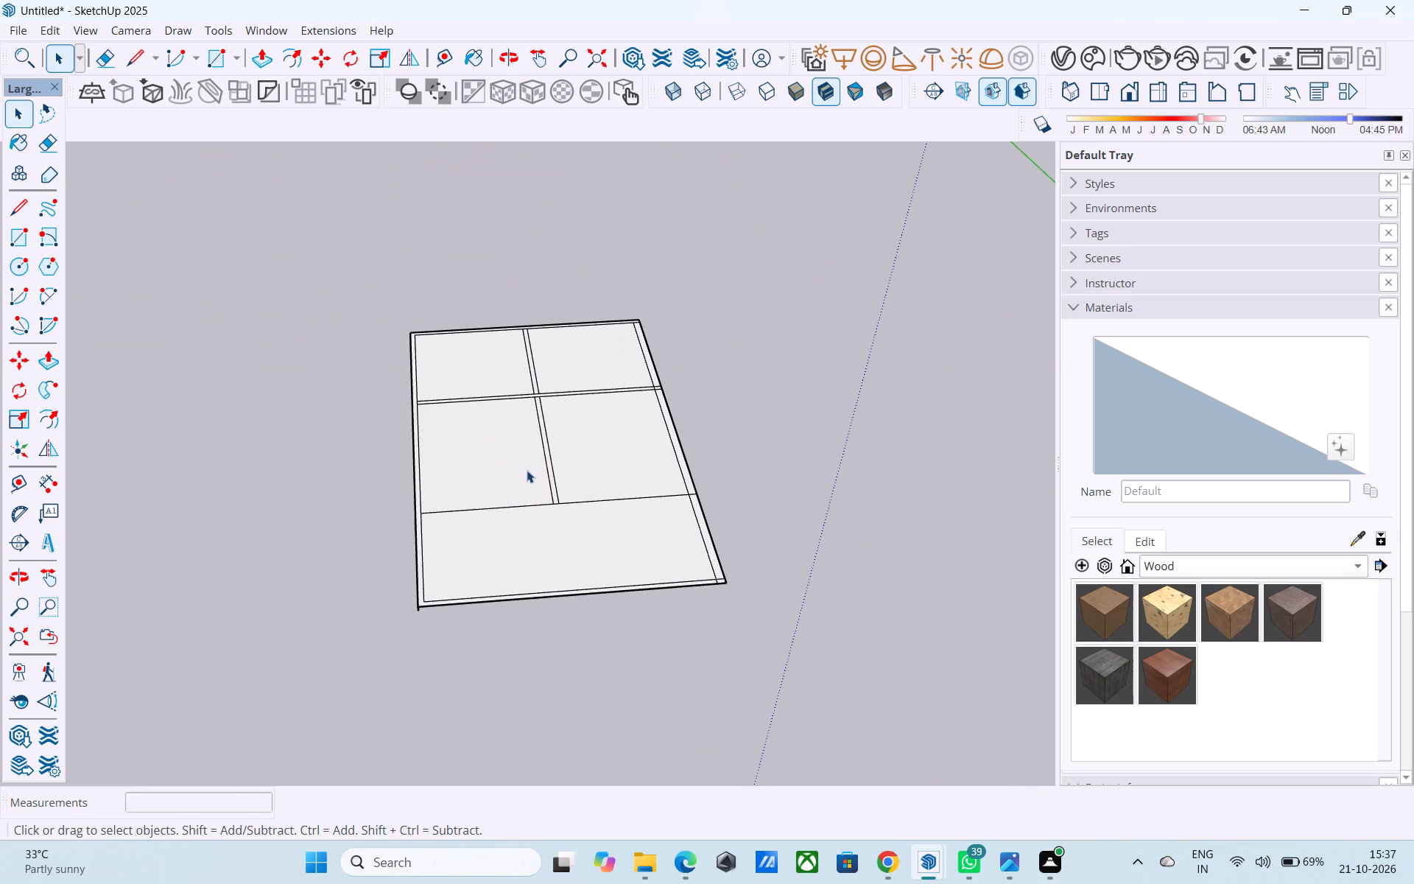
scroll(527, 470, "up", 1)
middle_click_drag(530, 468, 530, 472)
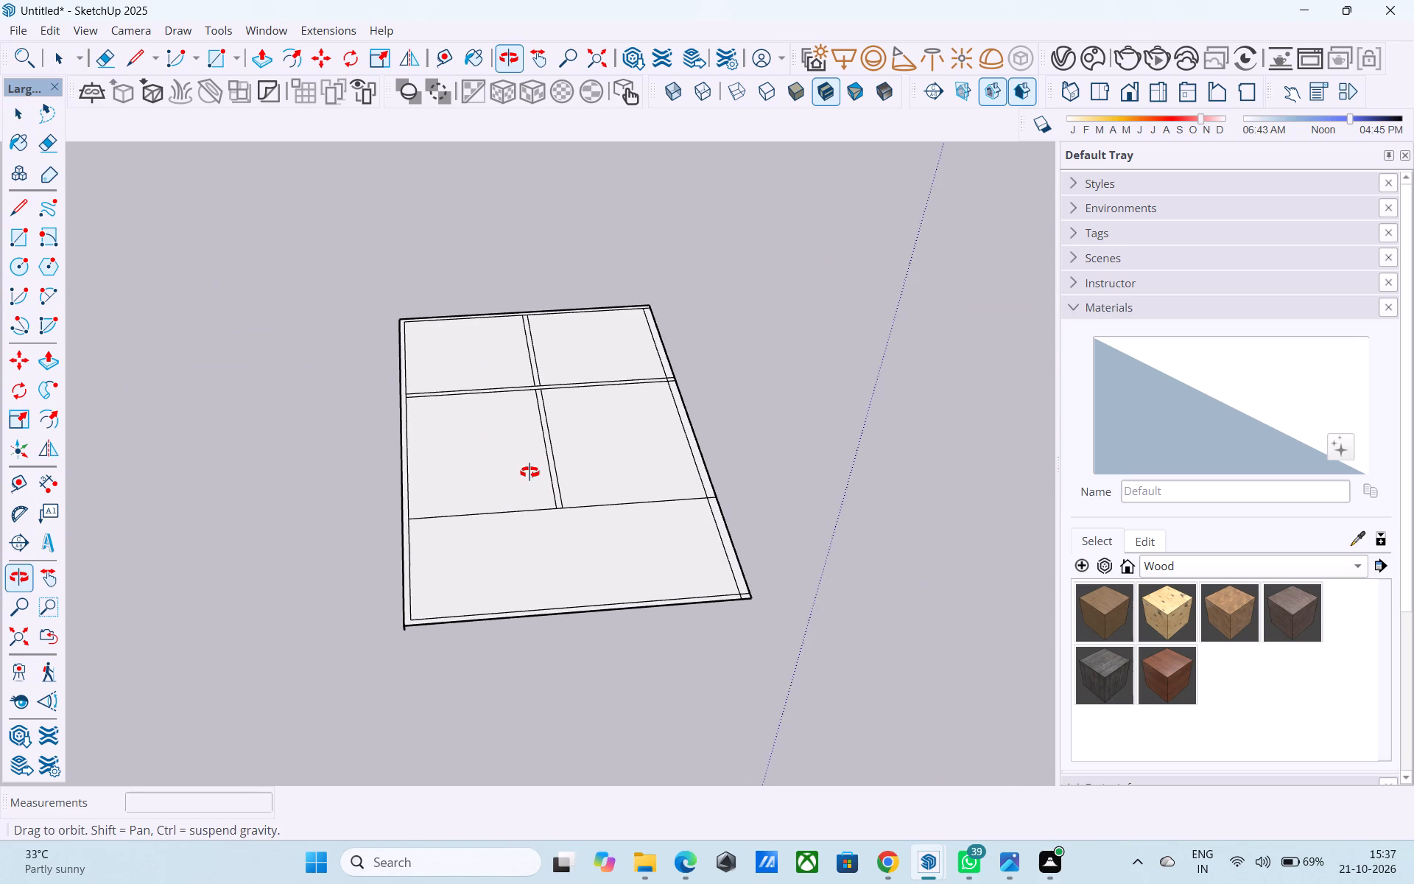
middle_click_drag(530, 472, 781, 490)
scroll(608, 505, "up", 1)
middle_click_drag(739, 457, 867, 441)
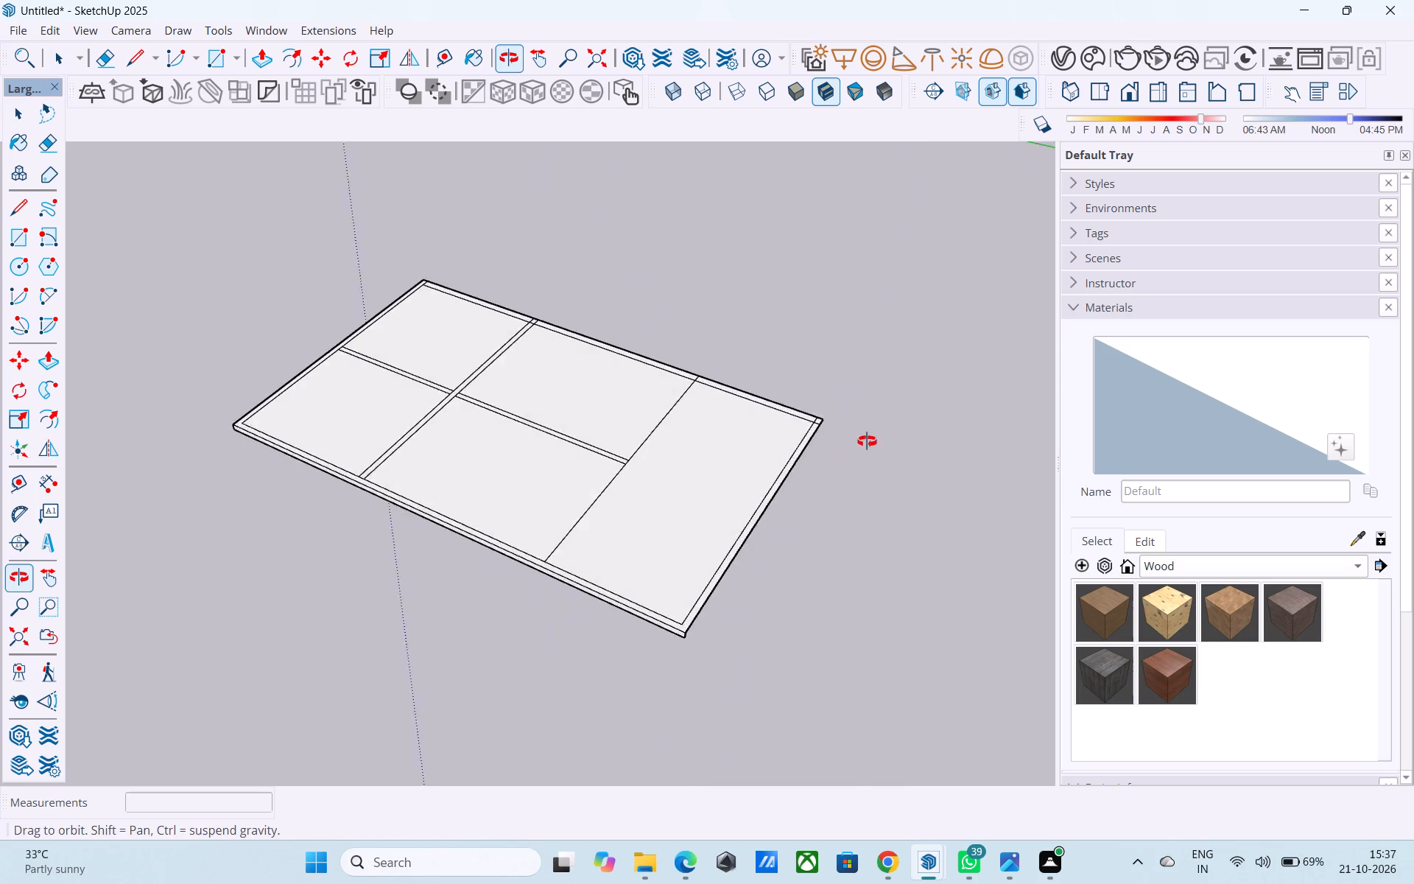
middle_click_drag(867, 441, 891, 429)
middle_click_drag(769, 382, 965, 334)
scroll(672, 287, "down", 12)
scroll(644, 358, "up", 7)
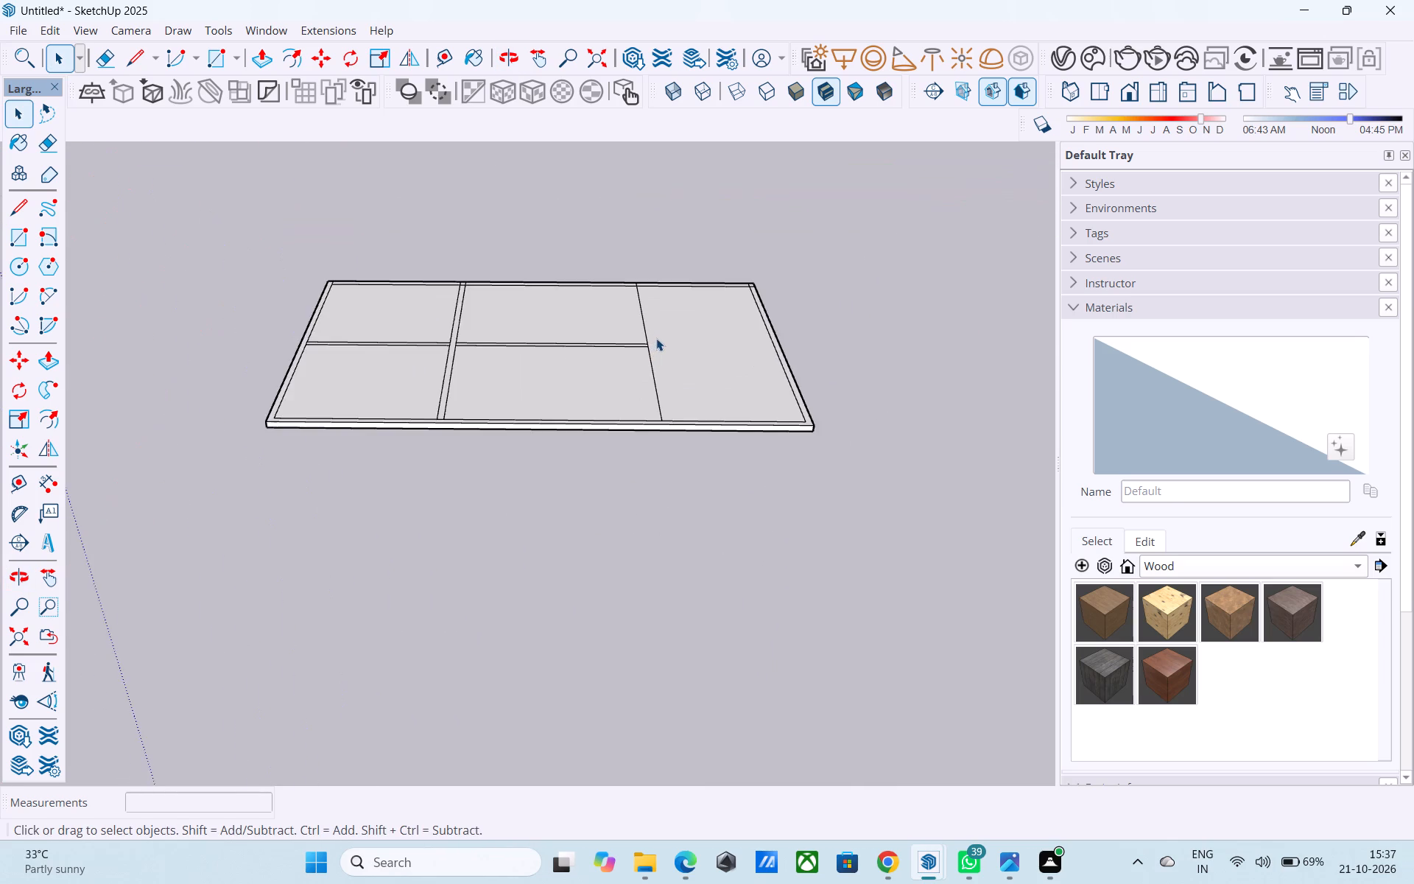
scroll(656, 338, "up", 7)
middle_click_drag(657, 342, 618, 533)
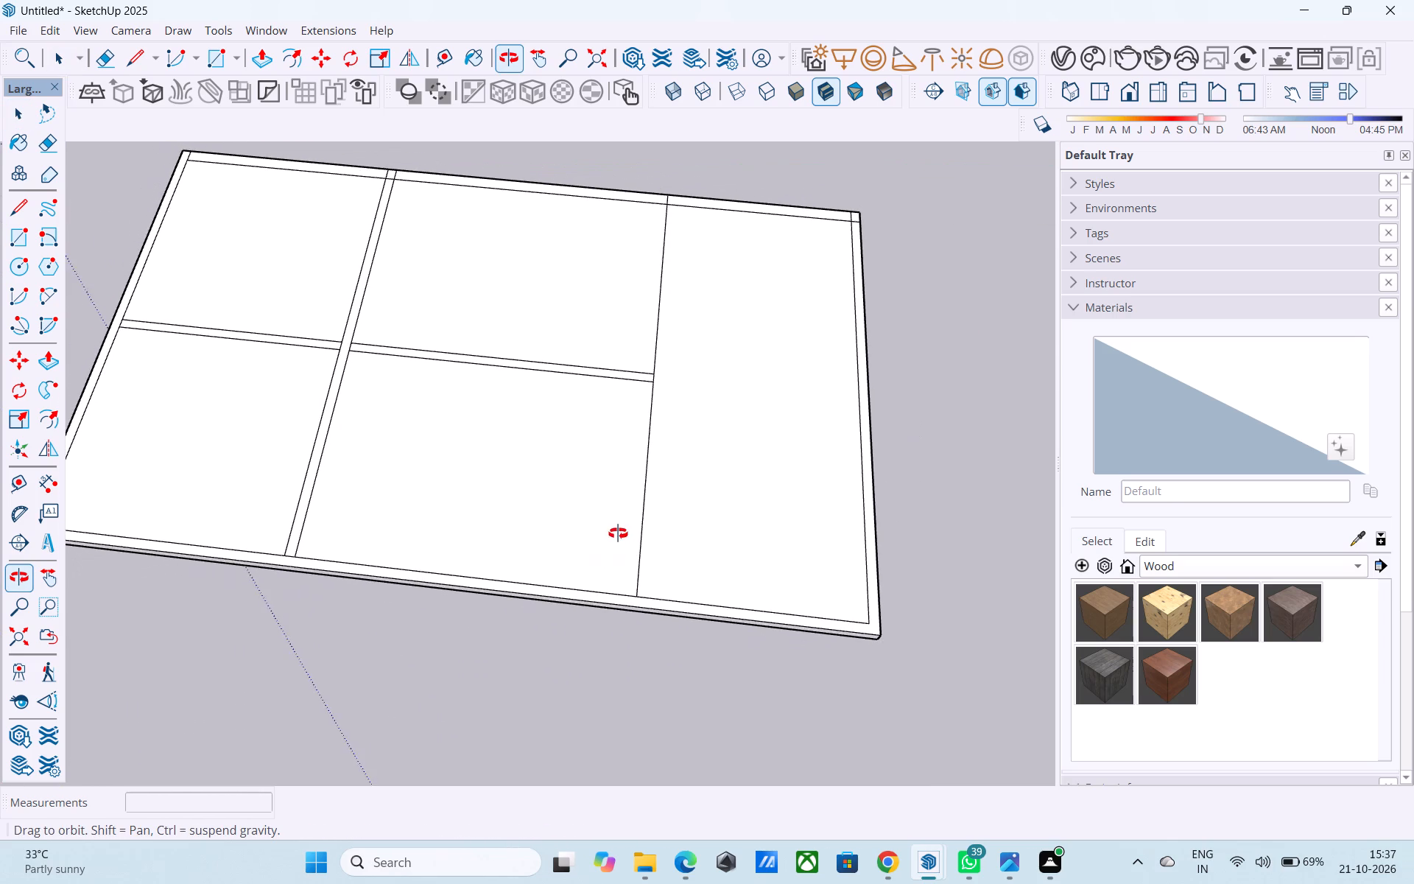
middle_click_drag(618, 533, 669, 527)
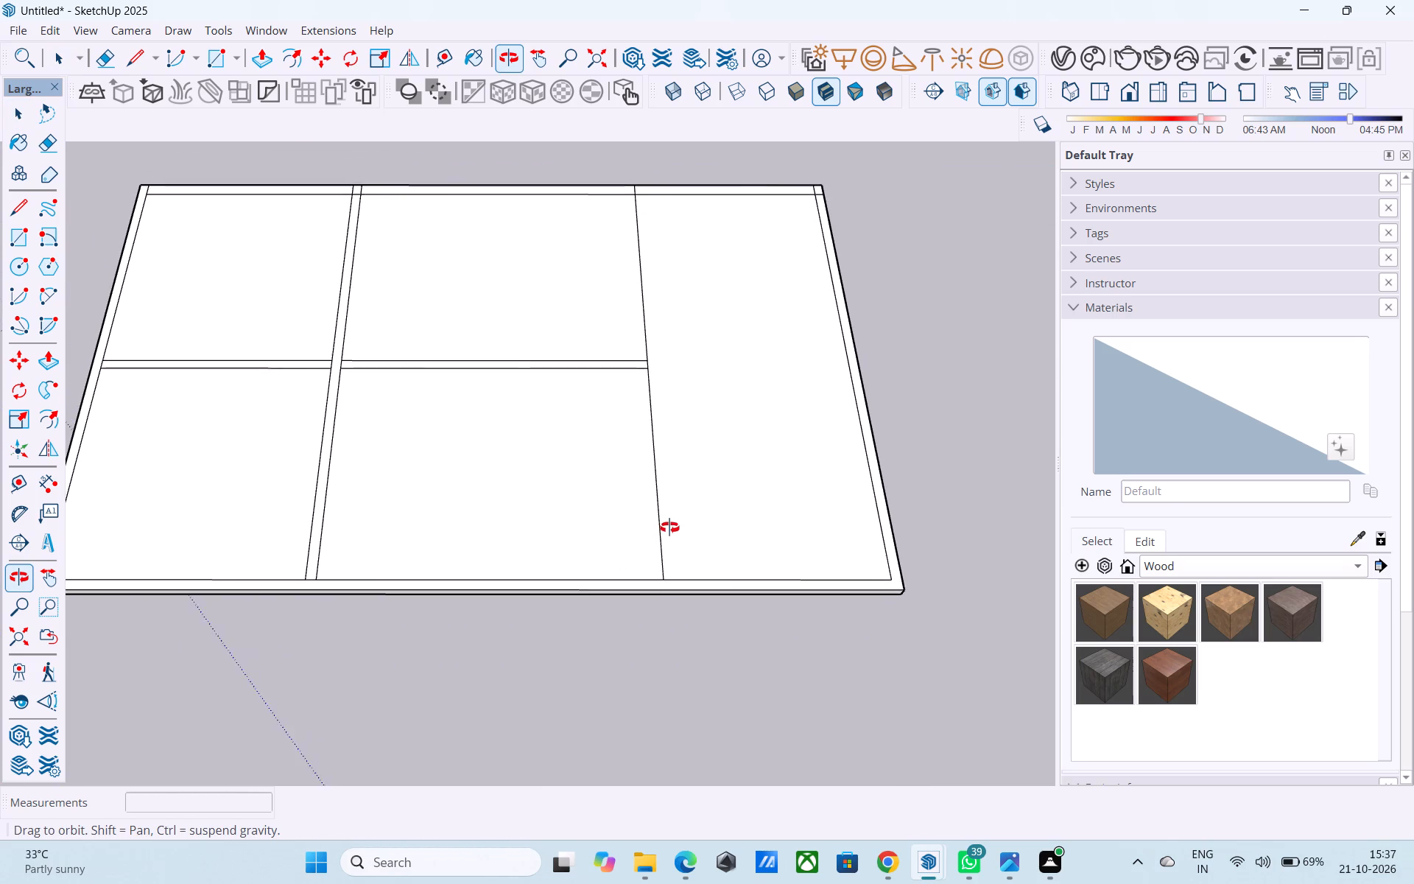
middle_click_drag(669, 527, 675, 511)
scroll(677, 491, "down", 7)
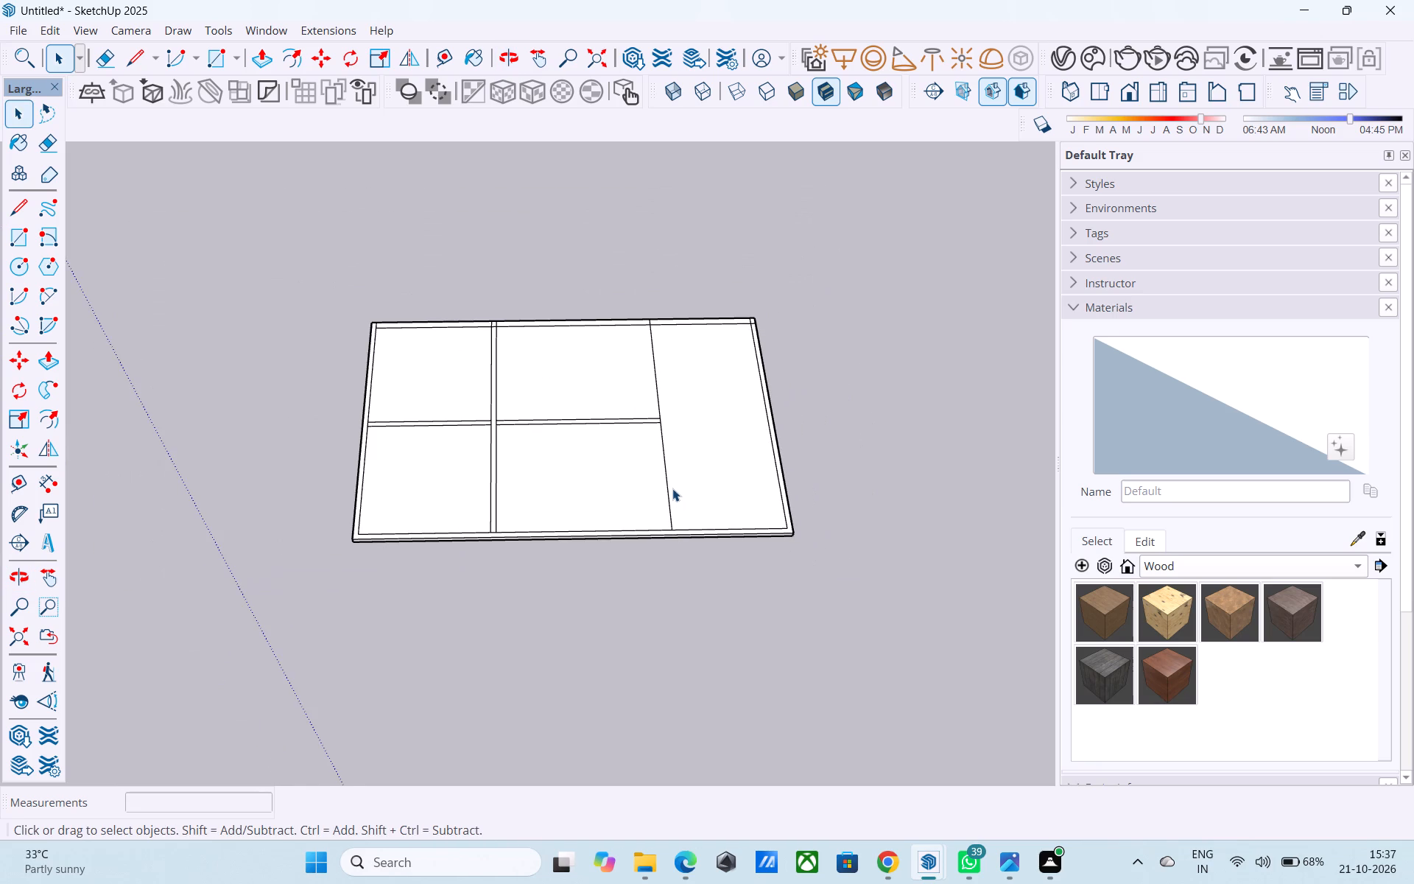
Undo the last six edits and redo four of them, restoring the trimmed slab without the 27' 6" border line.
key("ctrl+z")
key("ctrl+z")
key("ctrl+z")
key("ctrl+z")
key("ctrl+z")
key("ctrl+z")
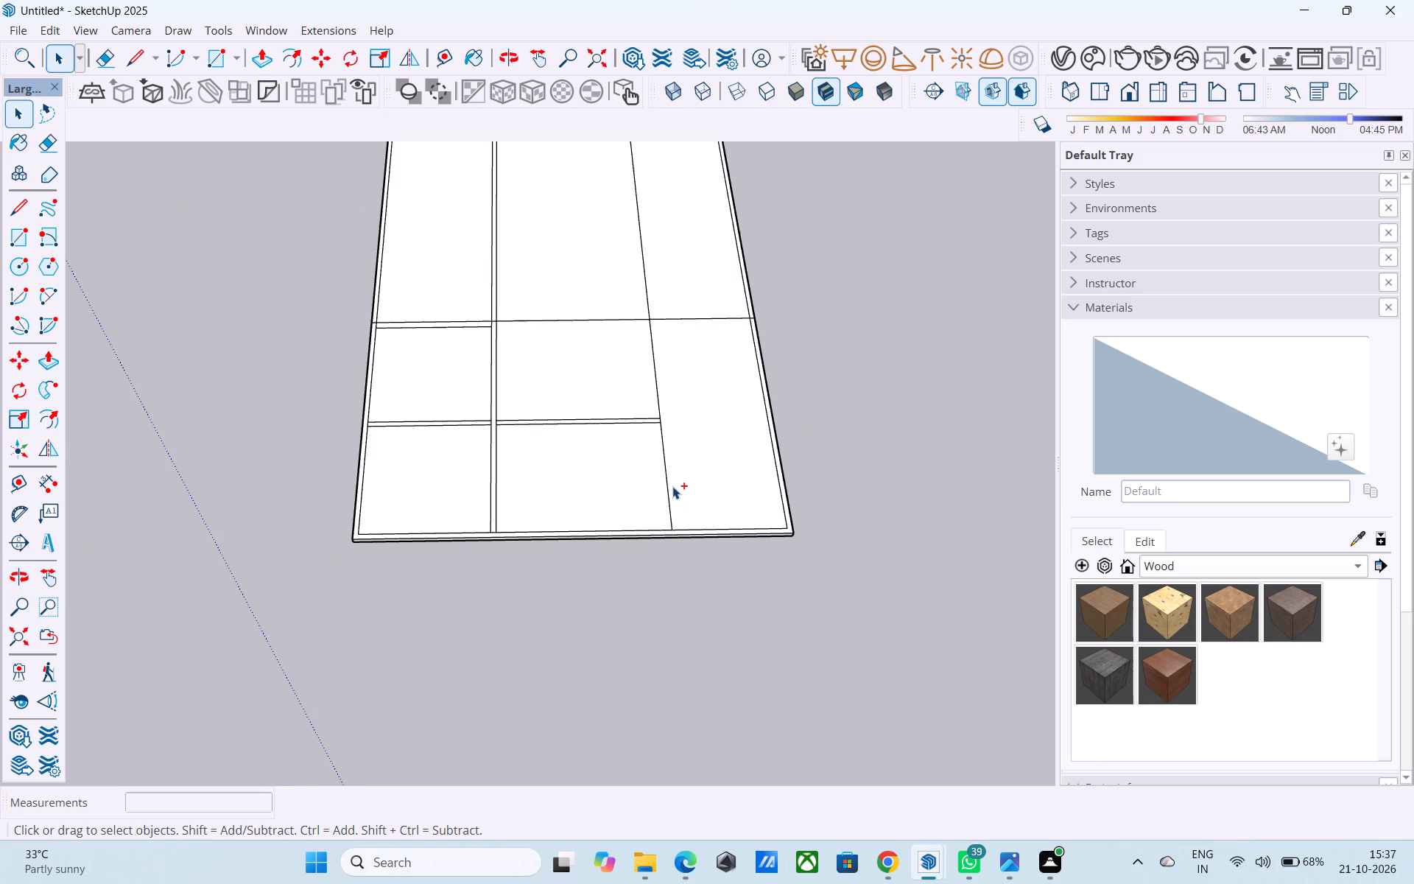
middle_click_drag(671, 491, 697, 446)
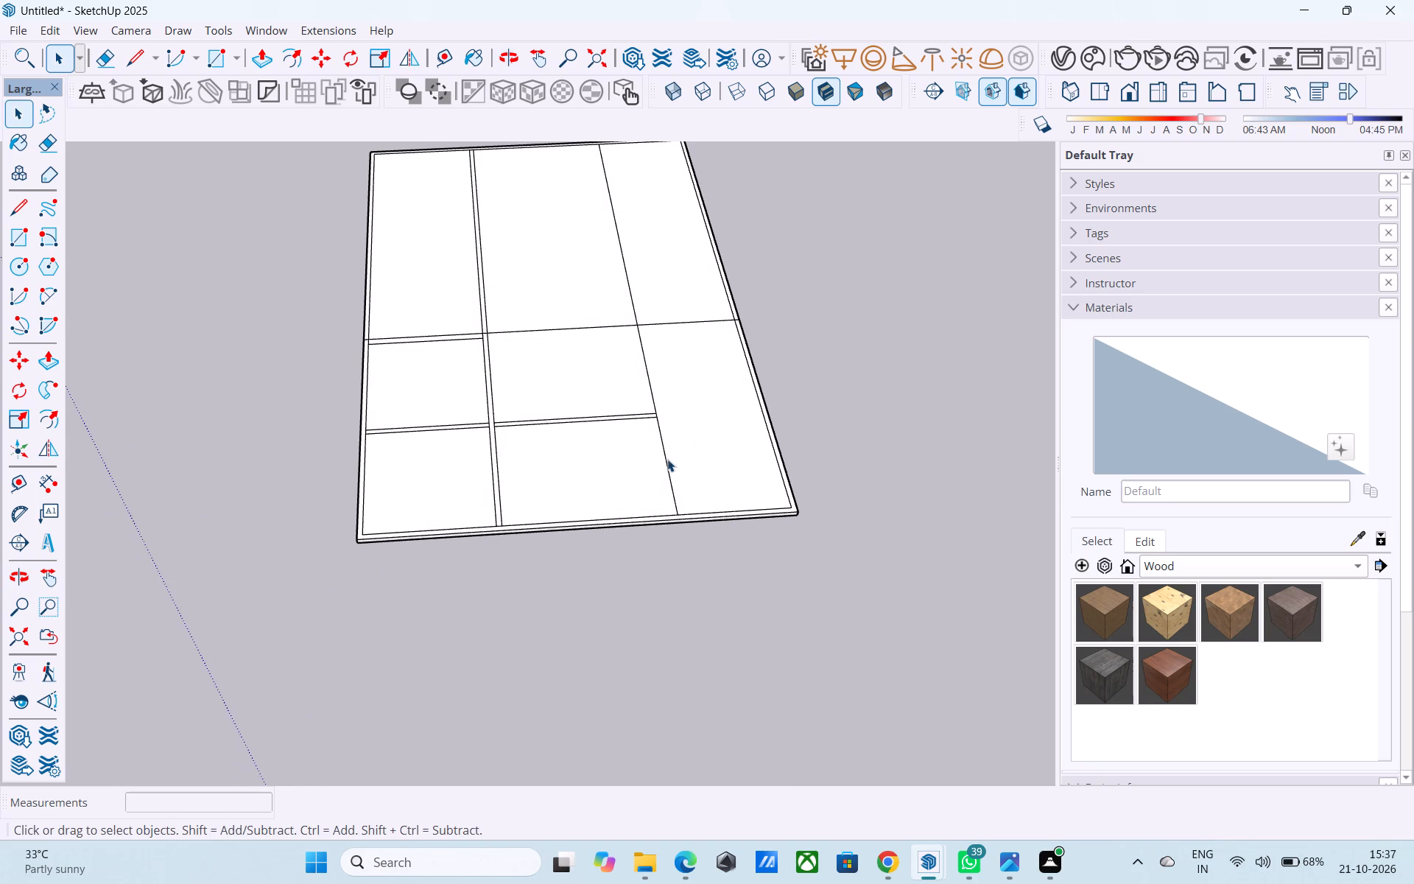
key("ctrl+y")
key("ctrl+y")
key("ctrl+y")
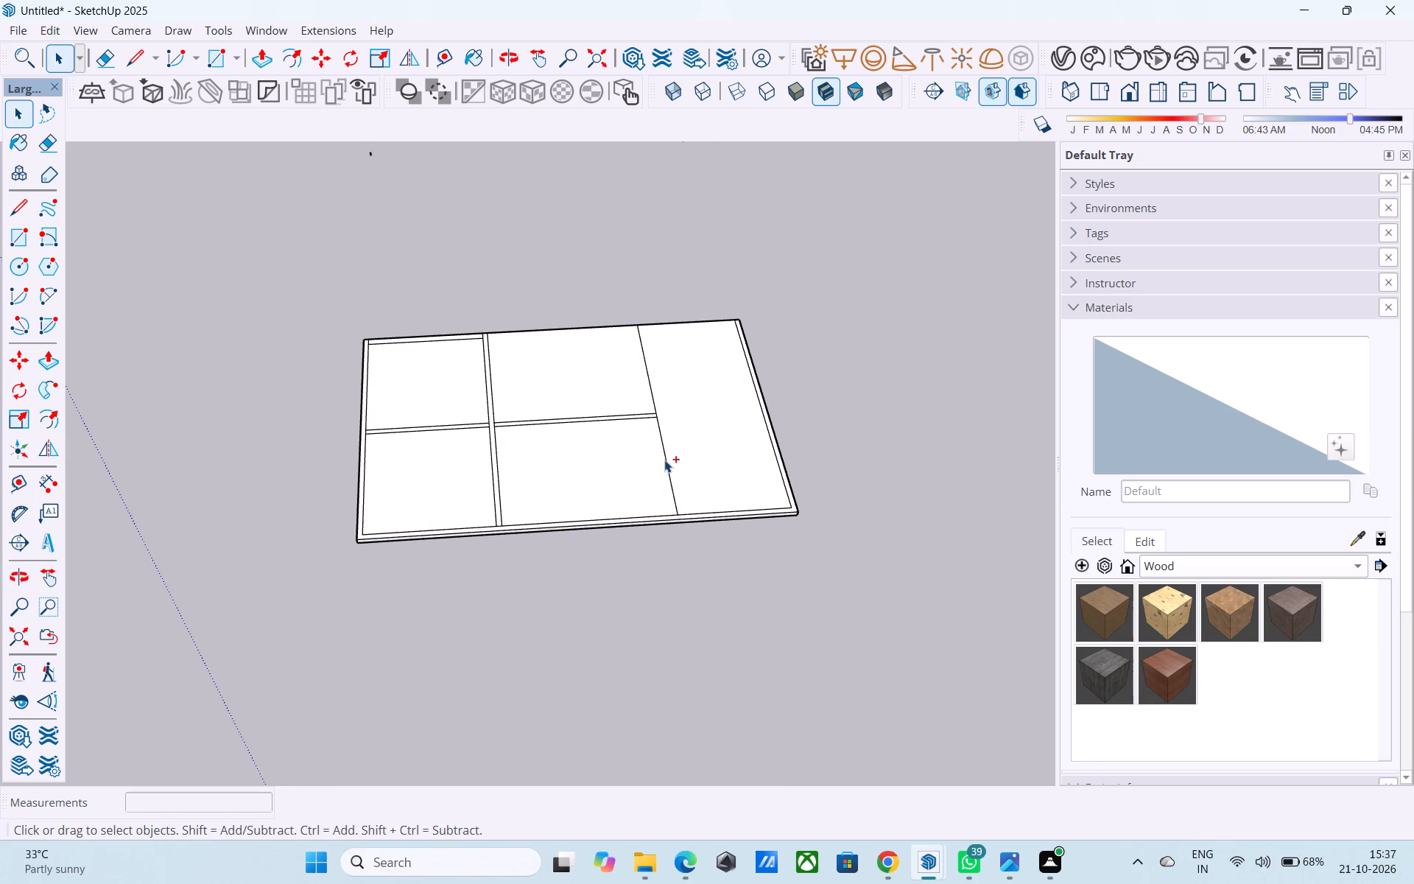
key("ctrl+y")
Delete the tiny stray edge floating beyond the slab's cut edge.
scroll(490, 575, "down", 7)
scroll(543, 435, "up", 6)
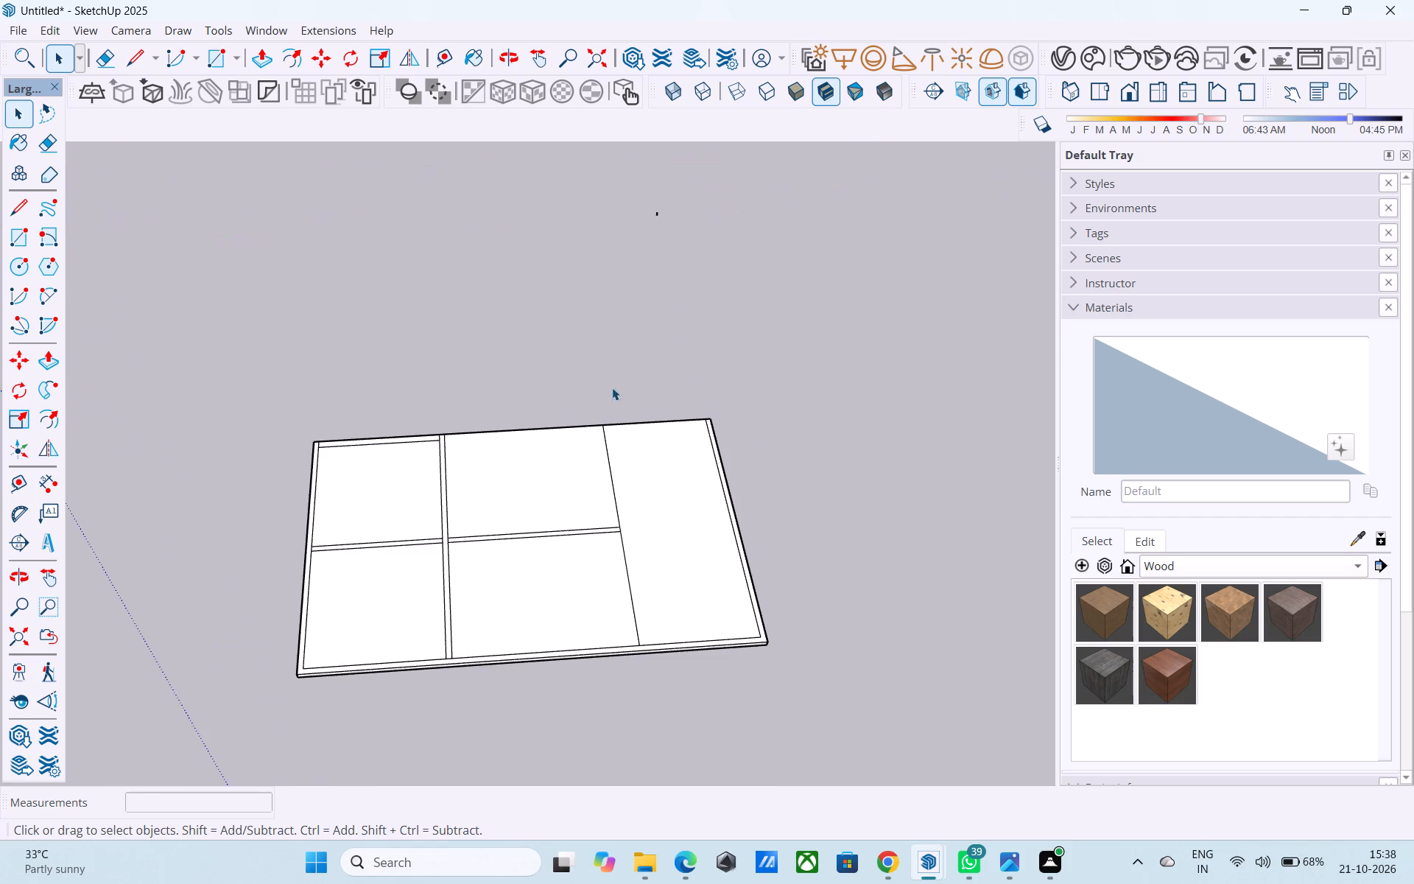
left_click_drag(669, 268, 639, 178)
key("Delete")
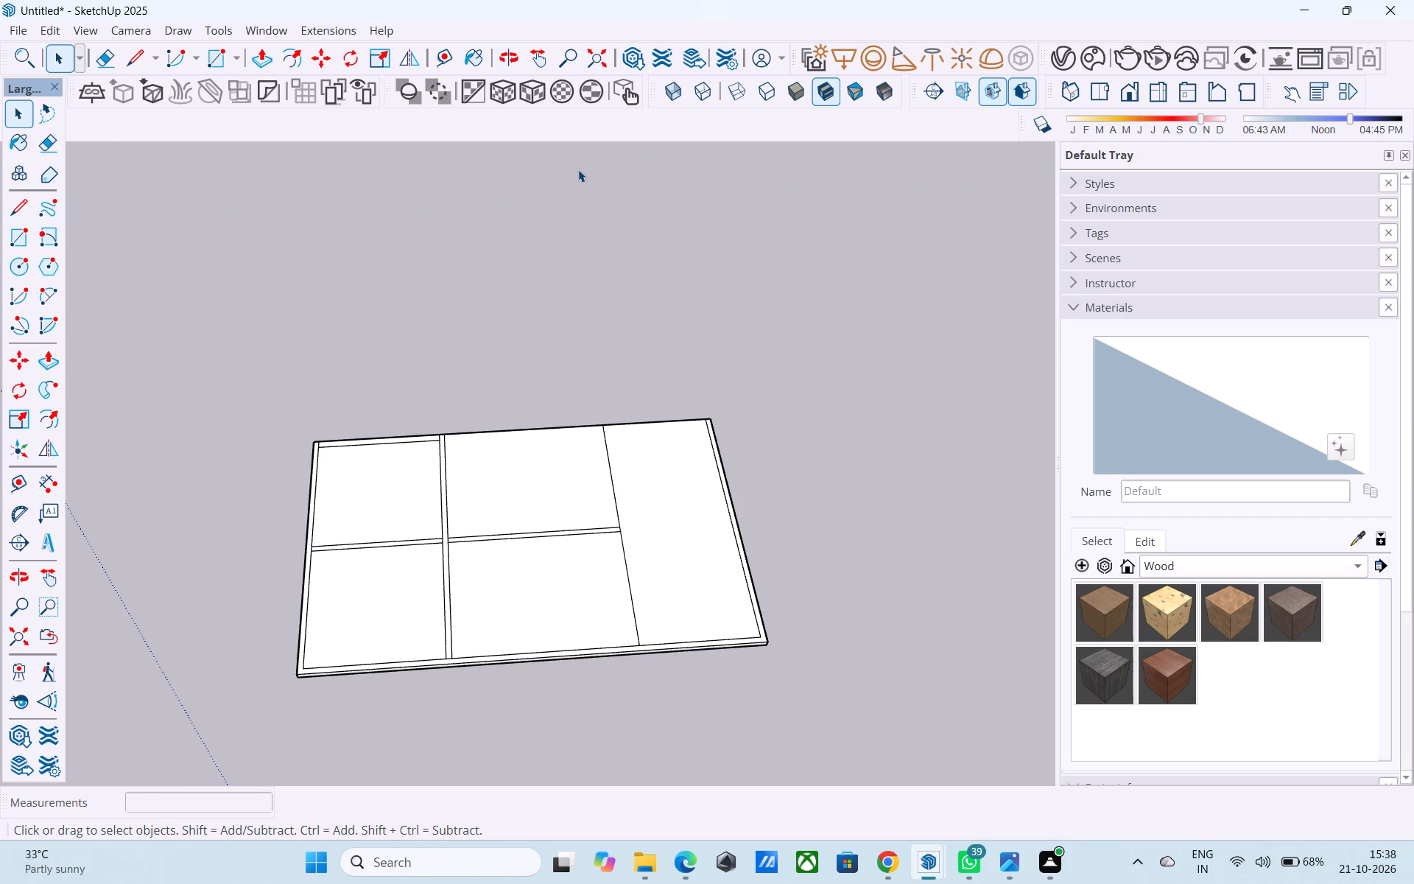
Copy the half of the middle bay's single boundary line opposite the cut edge 6' into the undivided end bay.
middle_click_drag(697, 480, 658, 590)
scroll(617, 629, "up", 1)
middle_click_drag(616, 633, 630, 625)
middle_click_drag(622, 648, 680, 606)
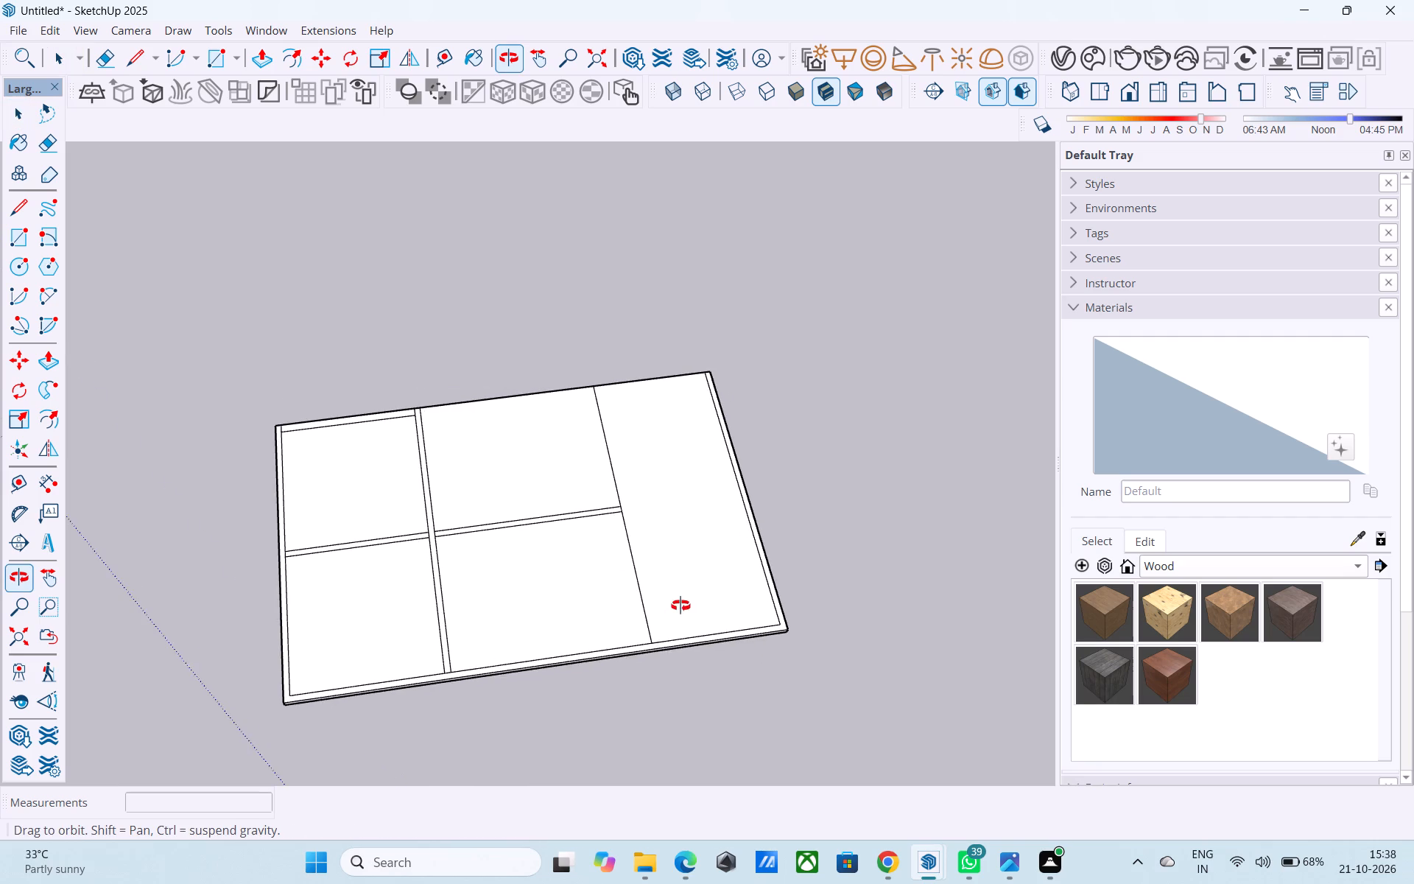
middle_click_drag(680, 606, 709, 600)
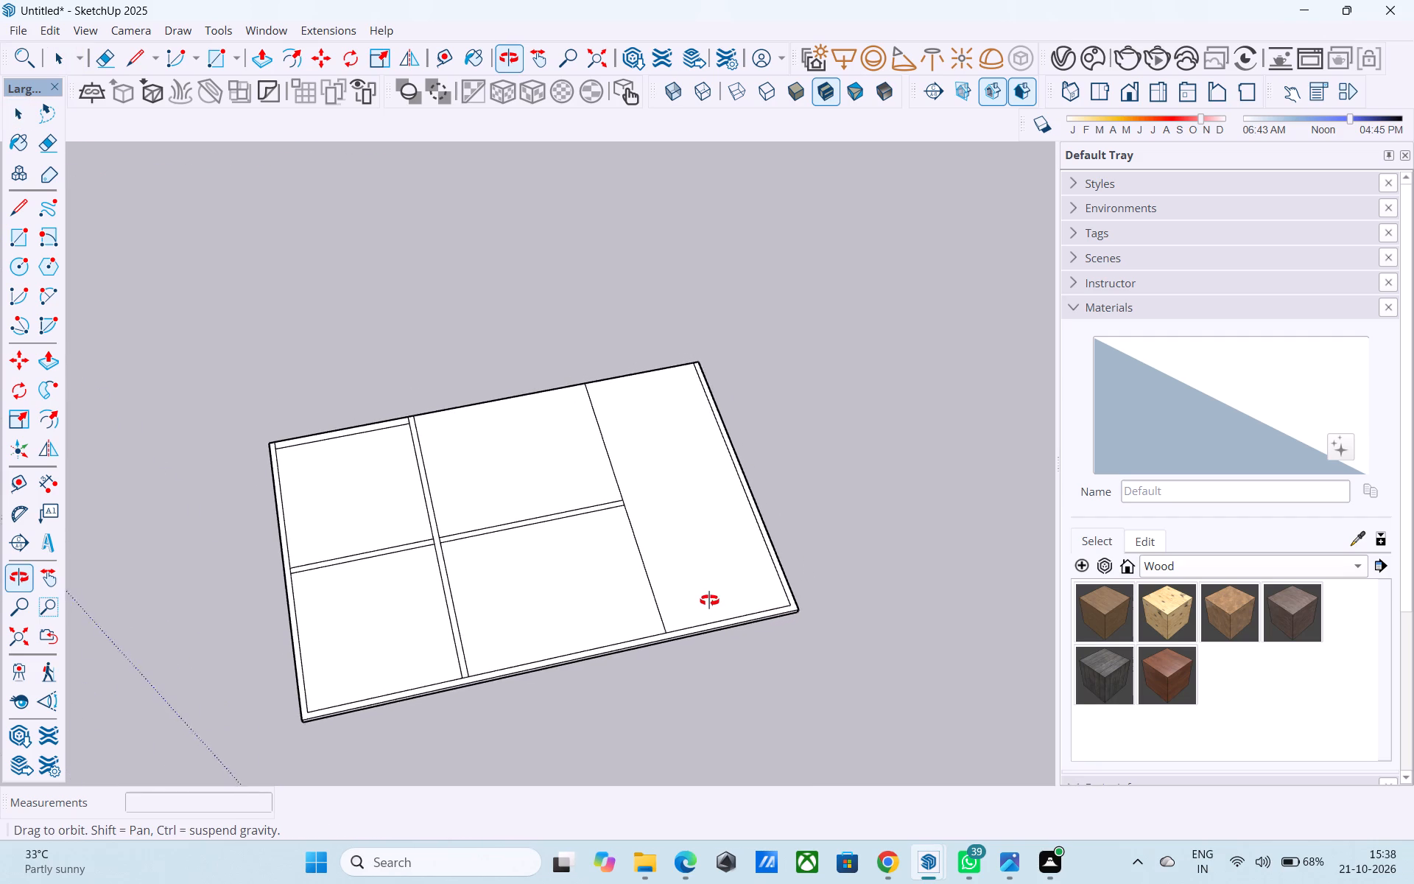
middle_click_drag(709, 600, 699, 590)
middle_click_drag(689, 588, 648, 592)
scroll(634, 606, "up", 3)
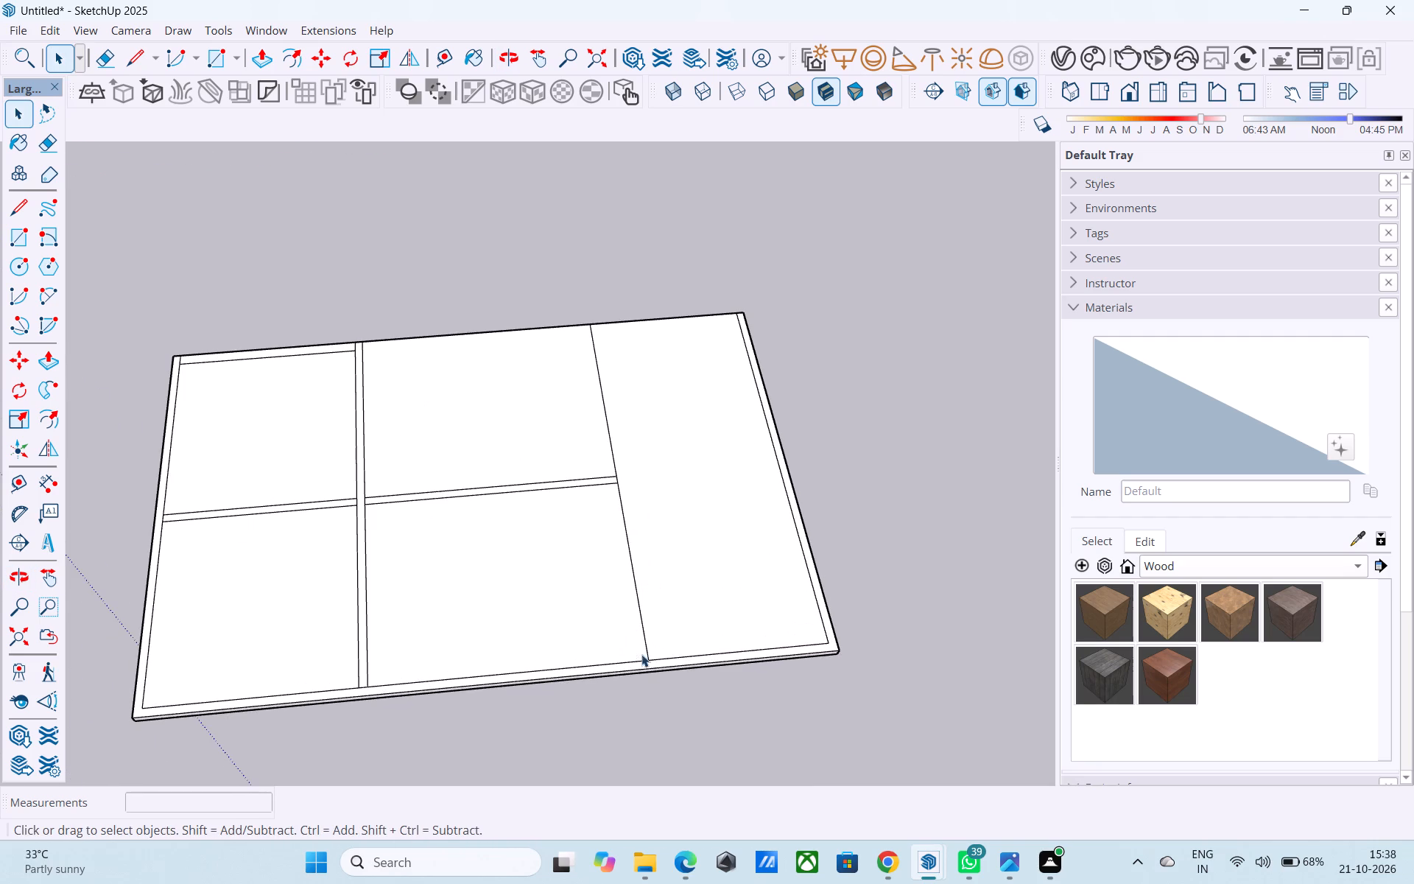
left_click(646, 645)
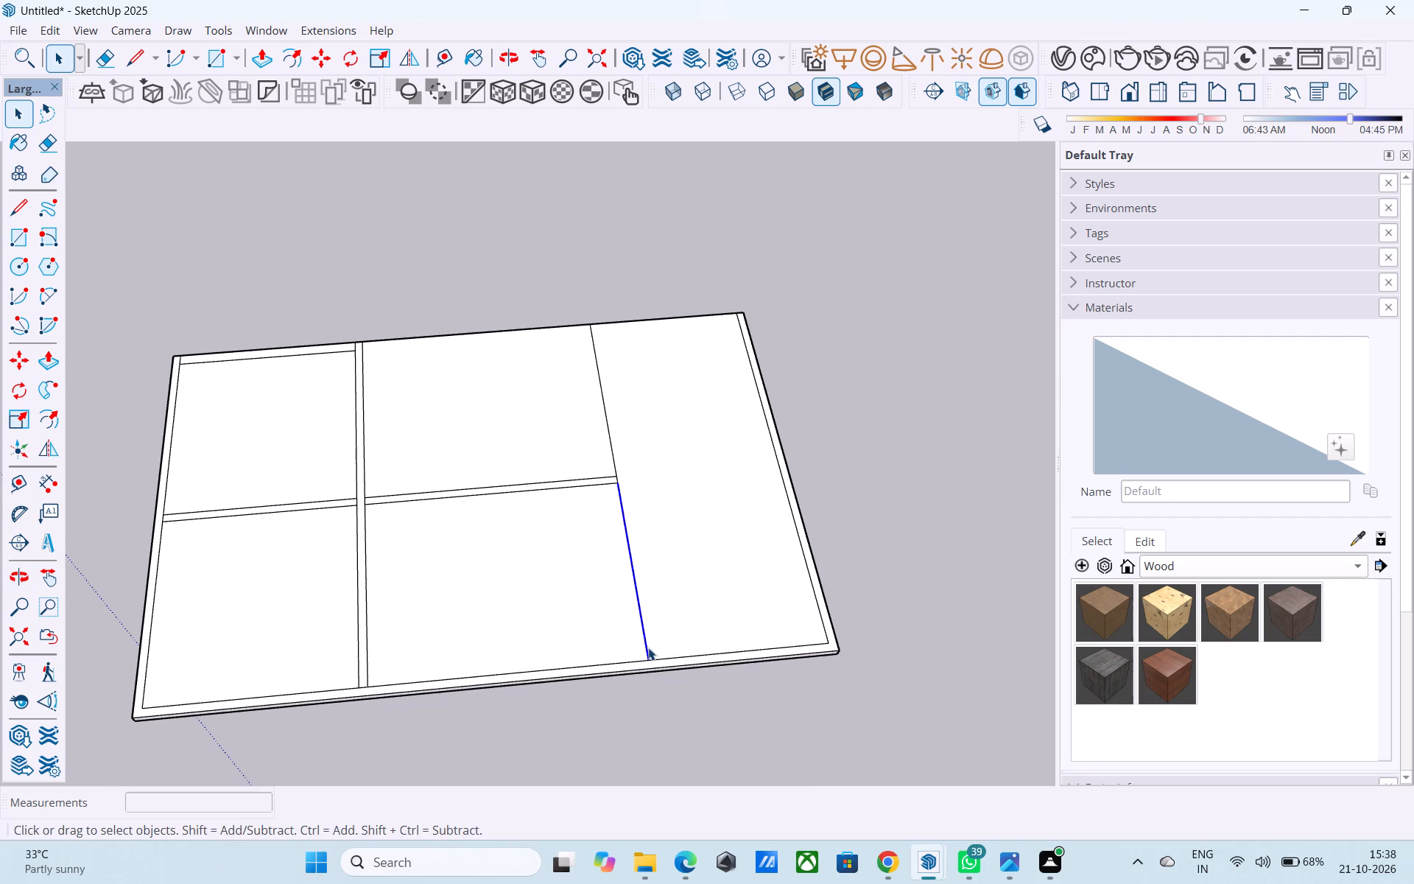
key("m")
left_click(648, 656)
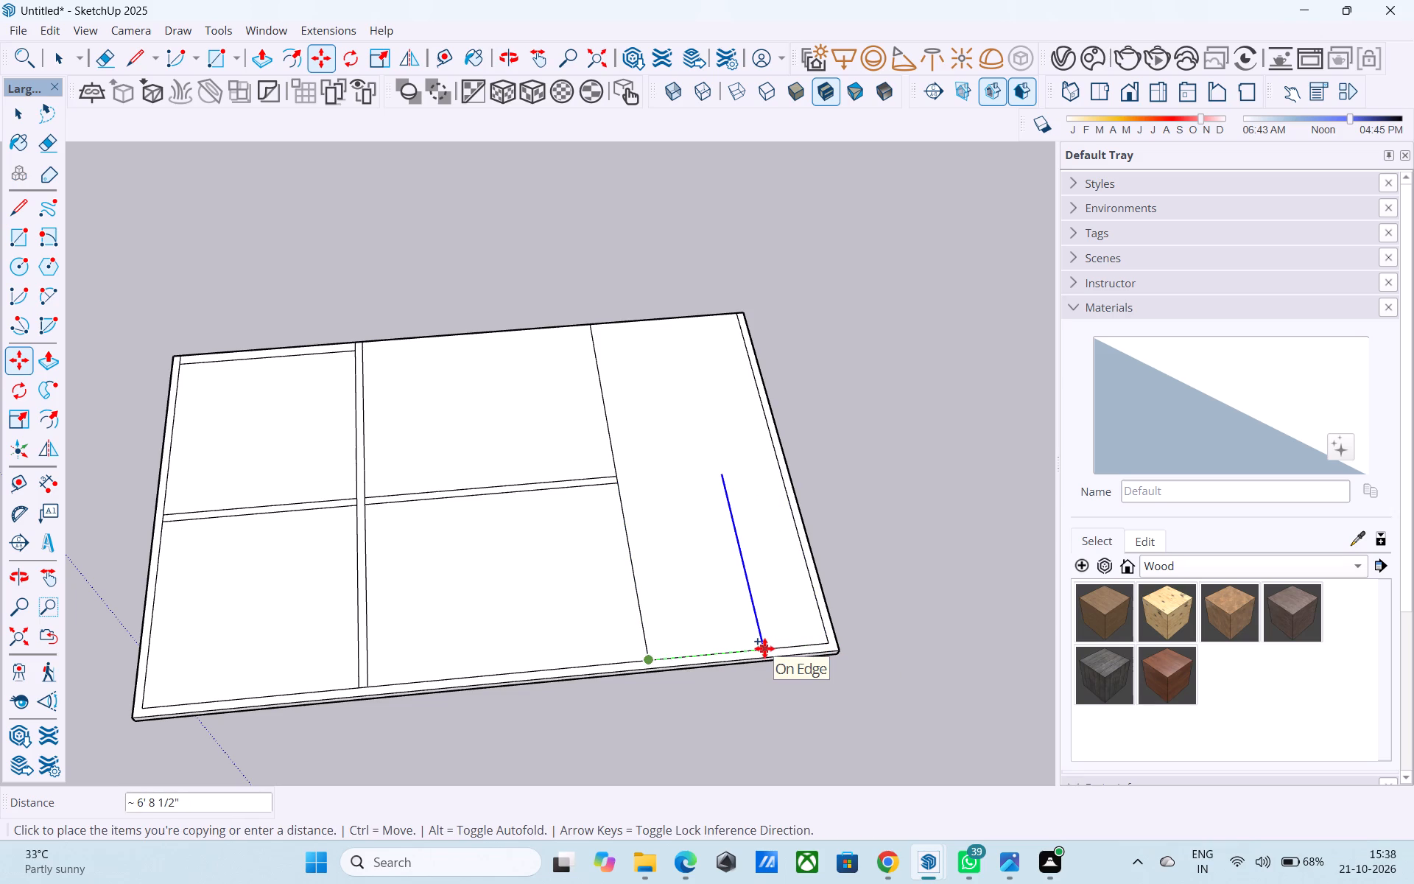
key("6")
key("apostrophe")
key("Return")
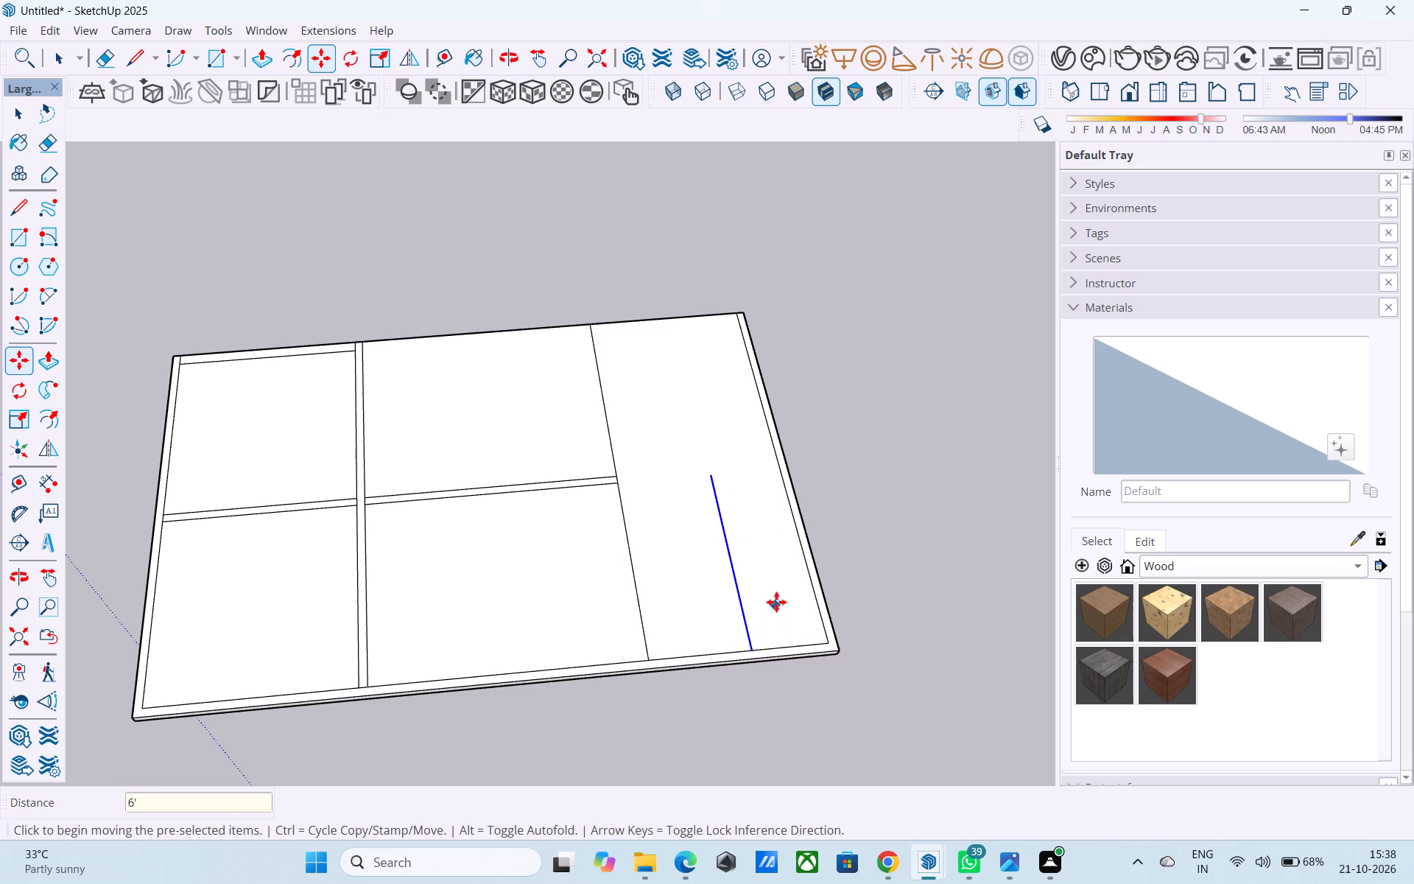
Draw a 13' 3" line extending the copied line from its inner end to the slab's cut edge.
key("l")
left_click(710, 478)
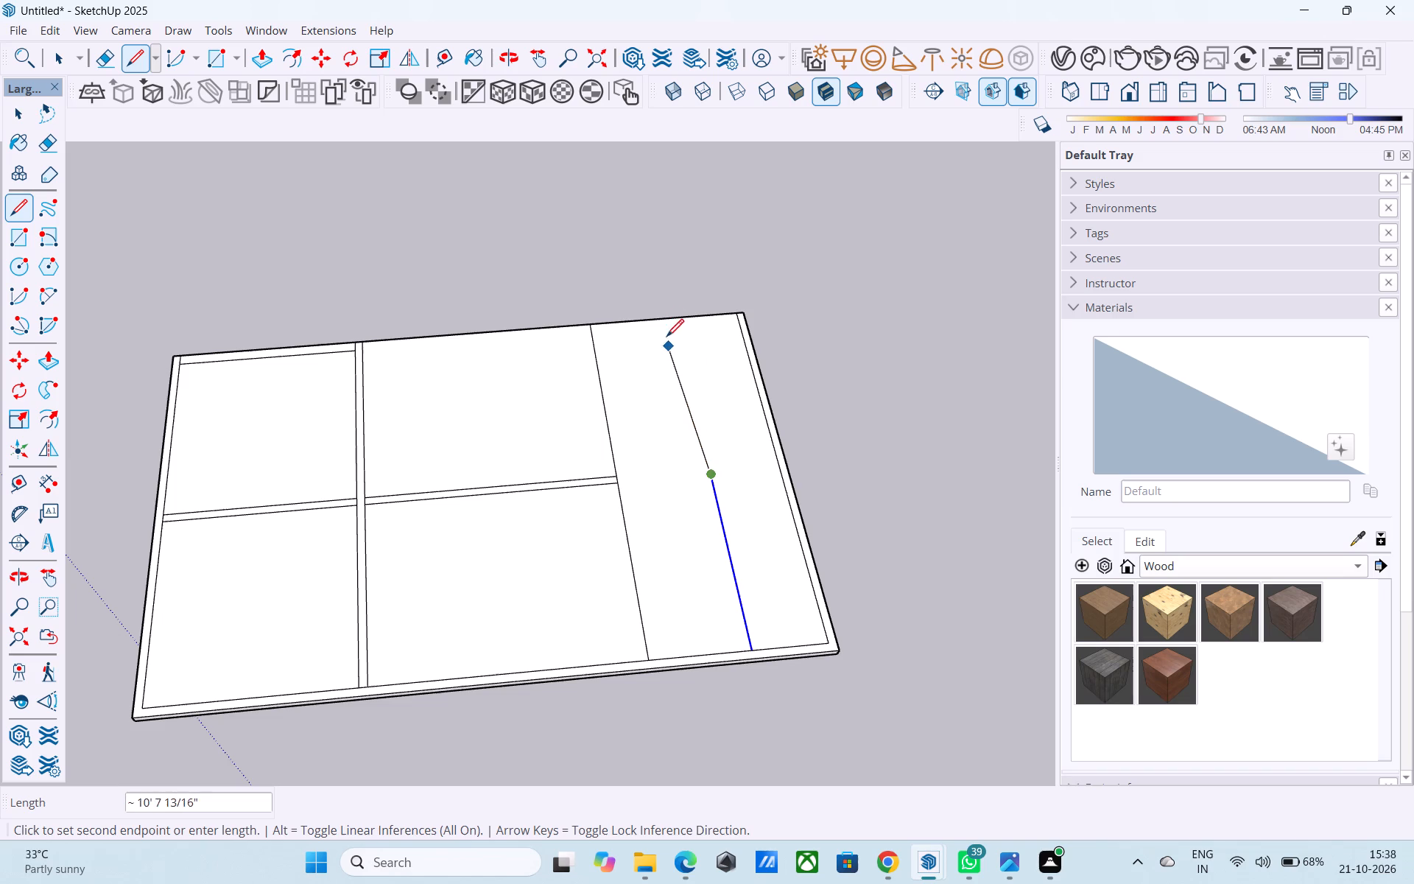
left_click(666, 317)
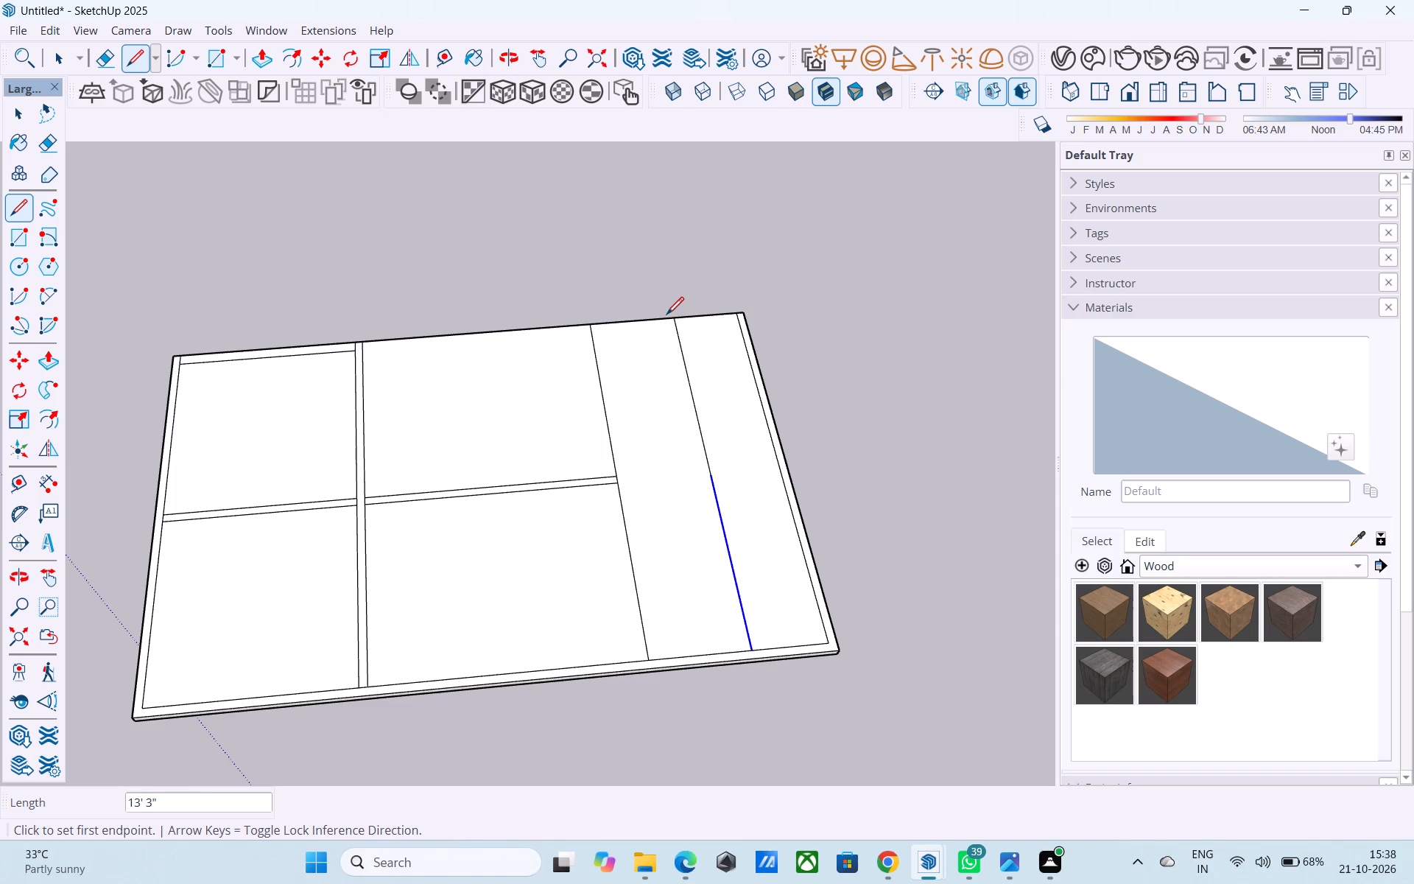
Copy both segments of the end bay's new dividing line 6" towards the middle bay, forming a wall strip.
key("space")
middle_click_drag(698, 484, 781, 471)
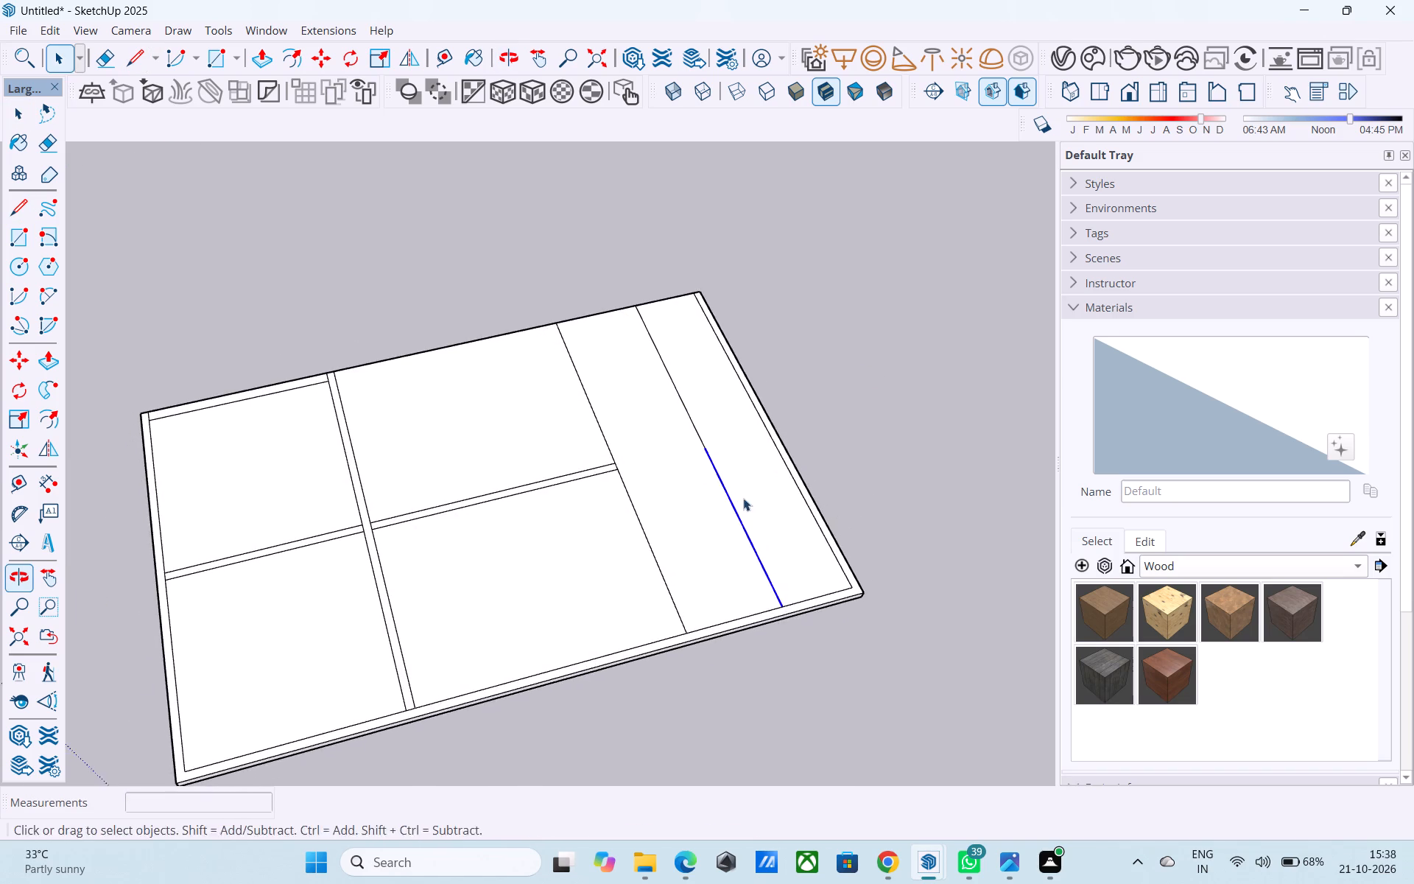
middle_click_drag(734, 496, 674, 455)
scroll(658, 410, "down", 6)
scroll(658, 410, "up", 5)
left_click(694, 428)
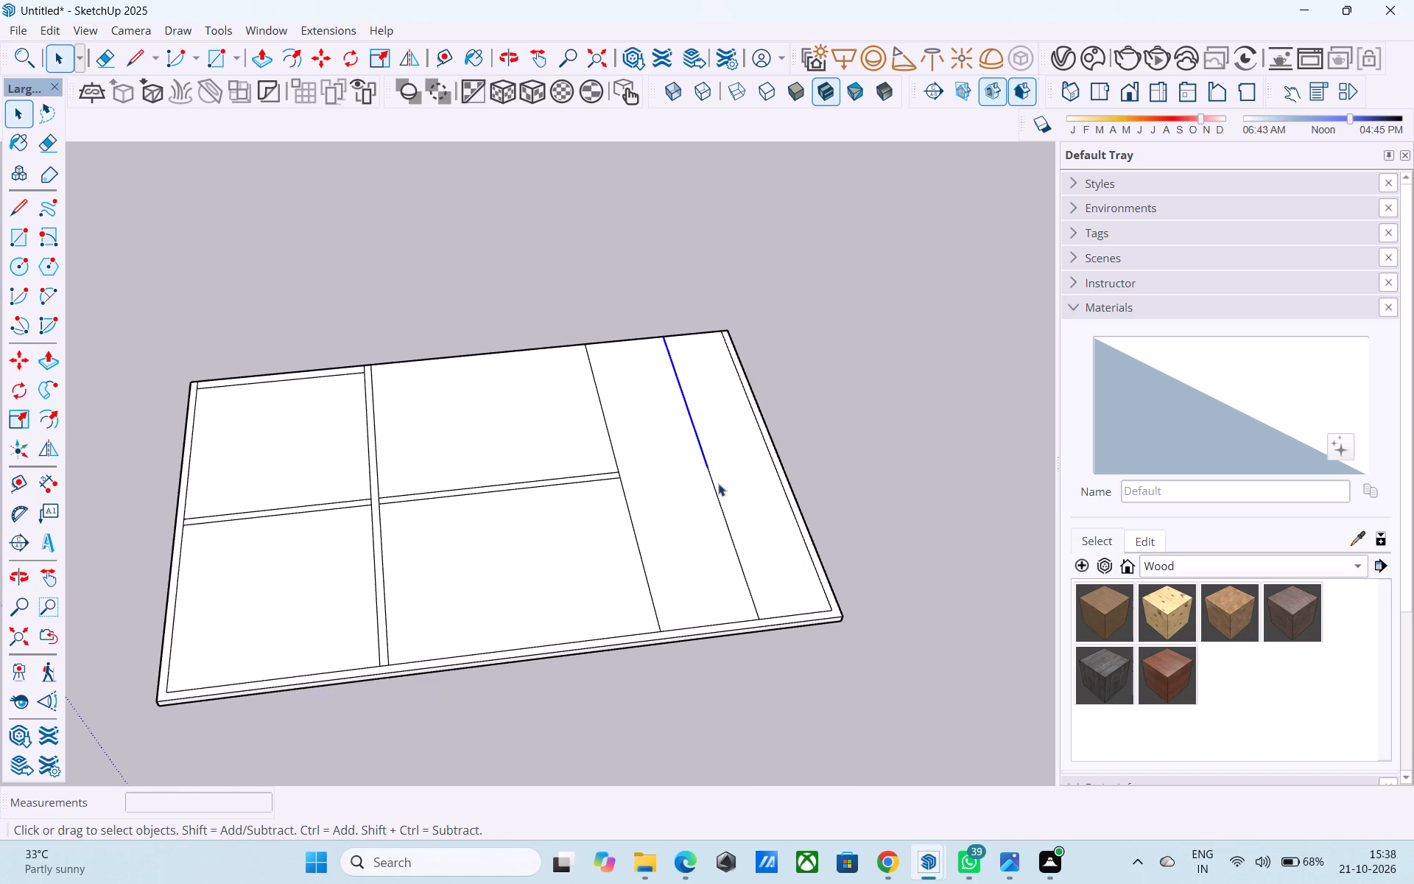
left_click(715, 491, "shift")
key("m")
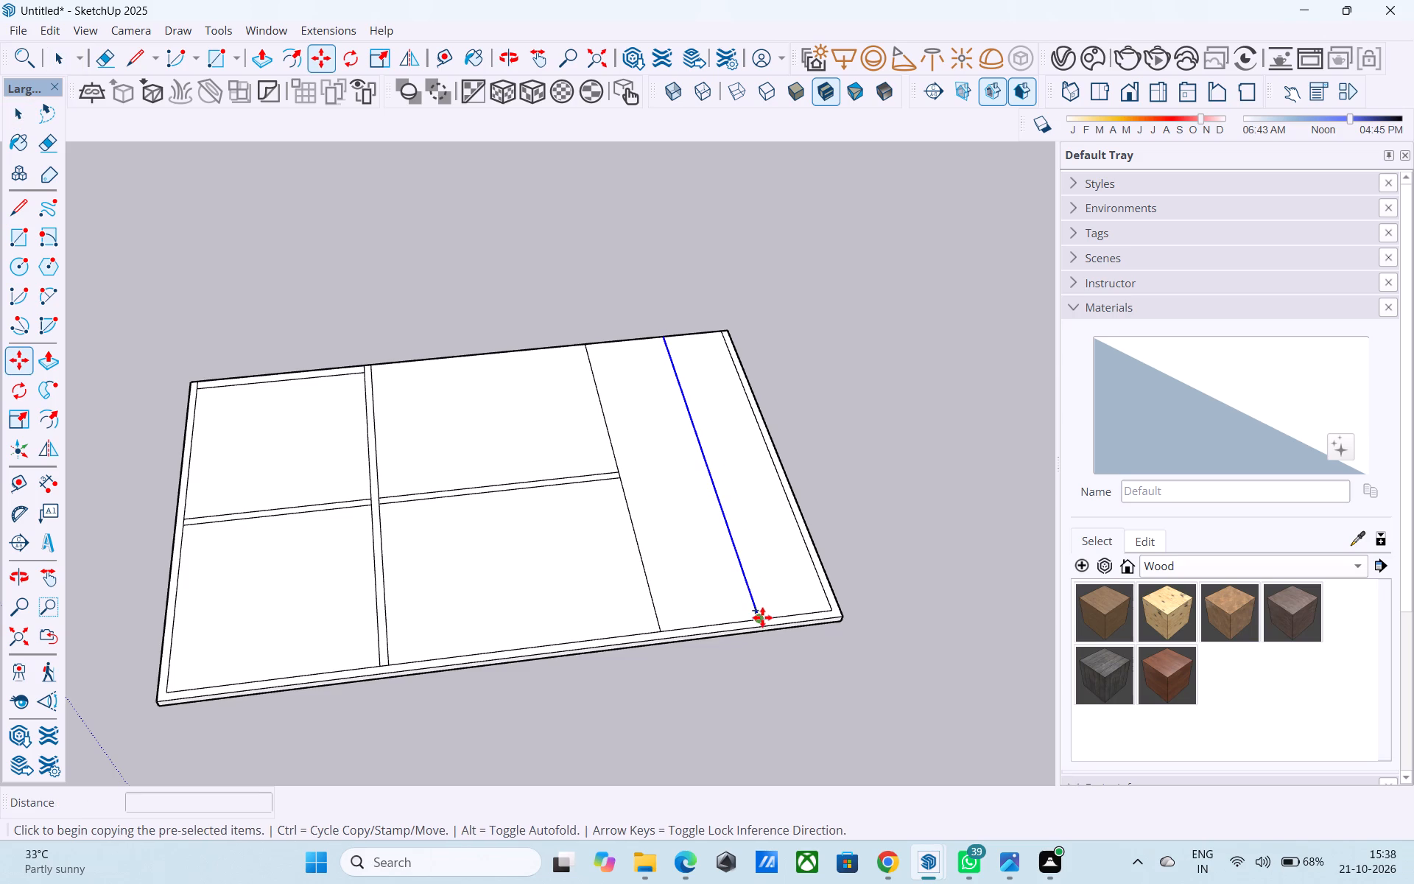
left_click(762, 617)
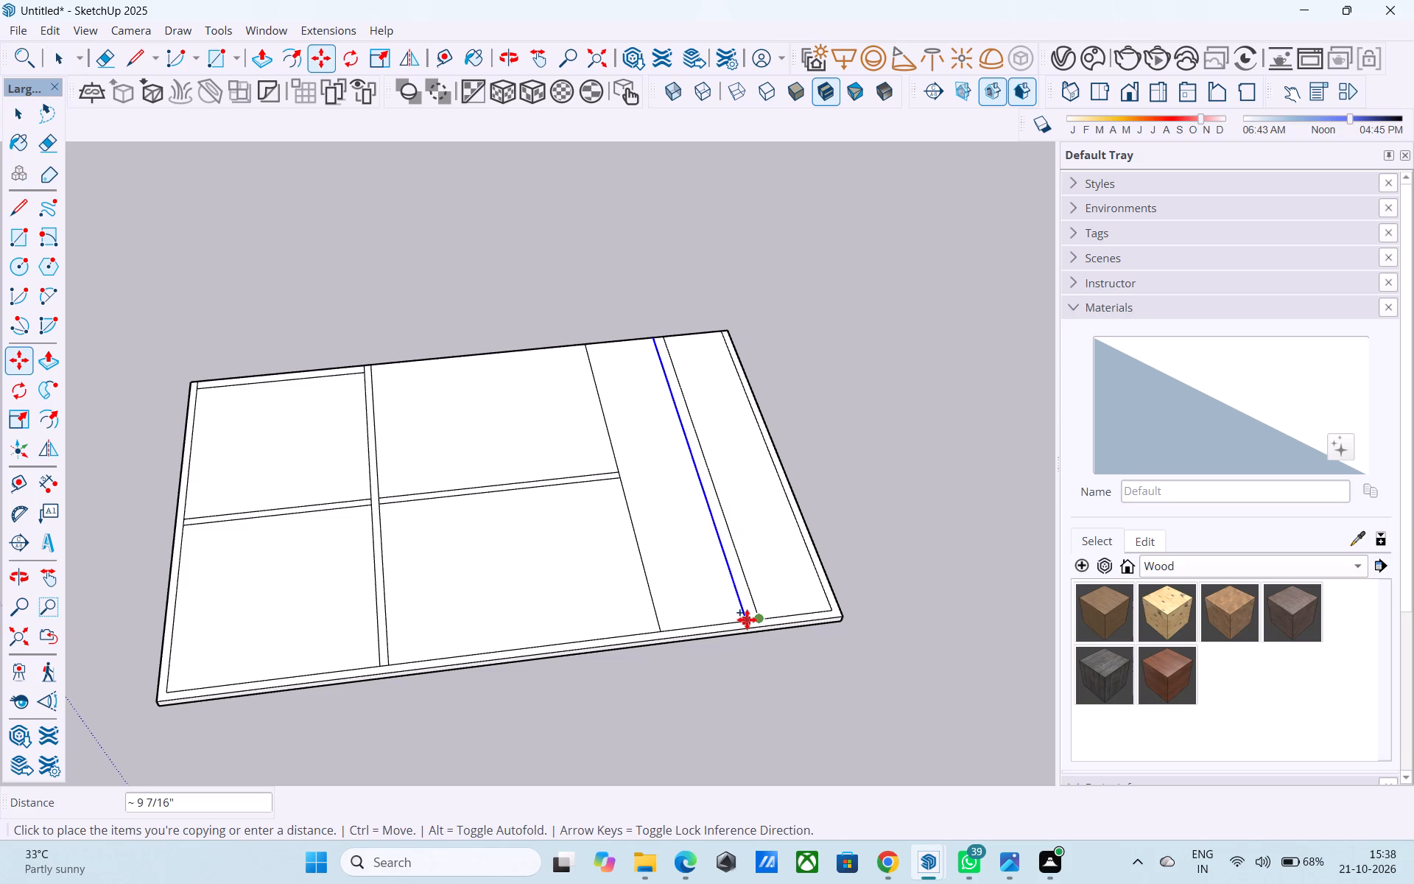
type("6\"")
key("Return")
key("space")
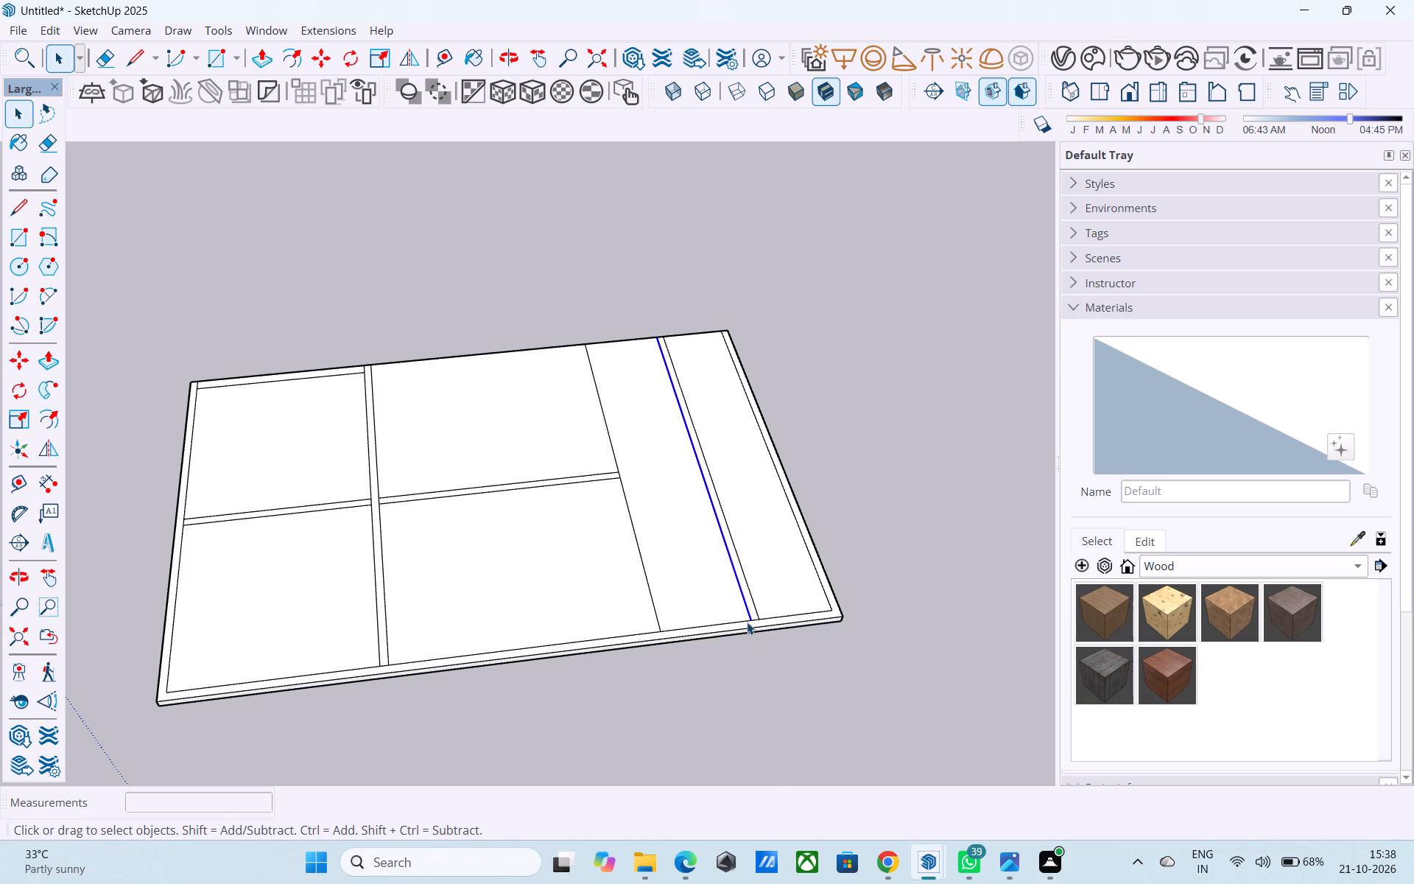
Draw a 27' line parallel to the slab's cut edge, extending the short inner border line to the far end border.
scroll(501, 414, "down", 3)
middle_click_drag(471, 452, 499, 721)
key("l")
scroll(376, 378, "up", 5)
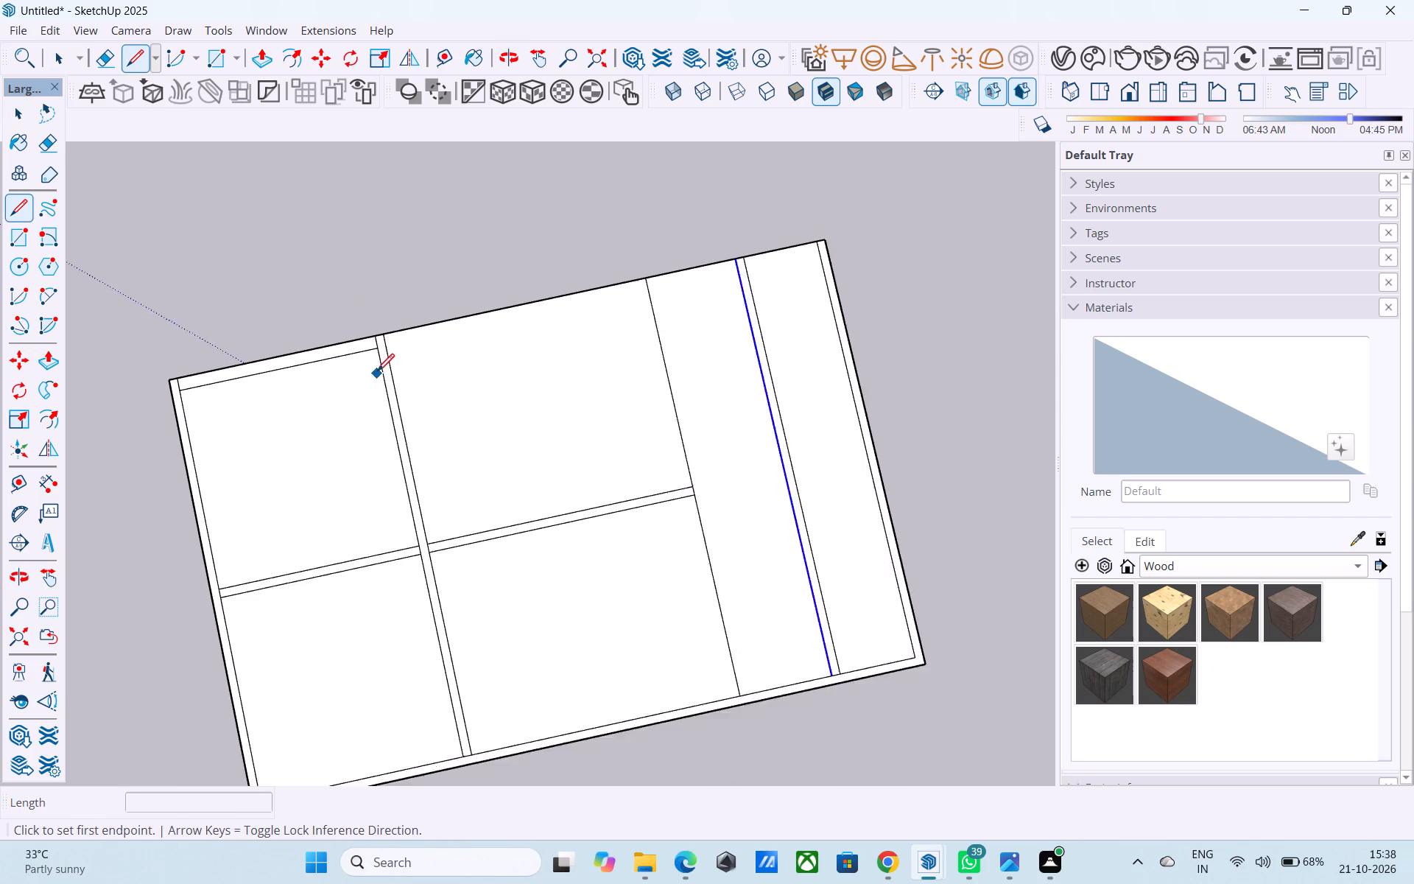
scroll(377, 373, "up", 2)
left_click(376, 340)
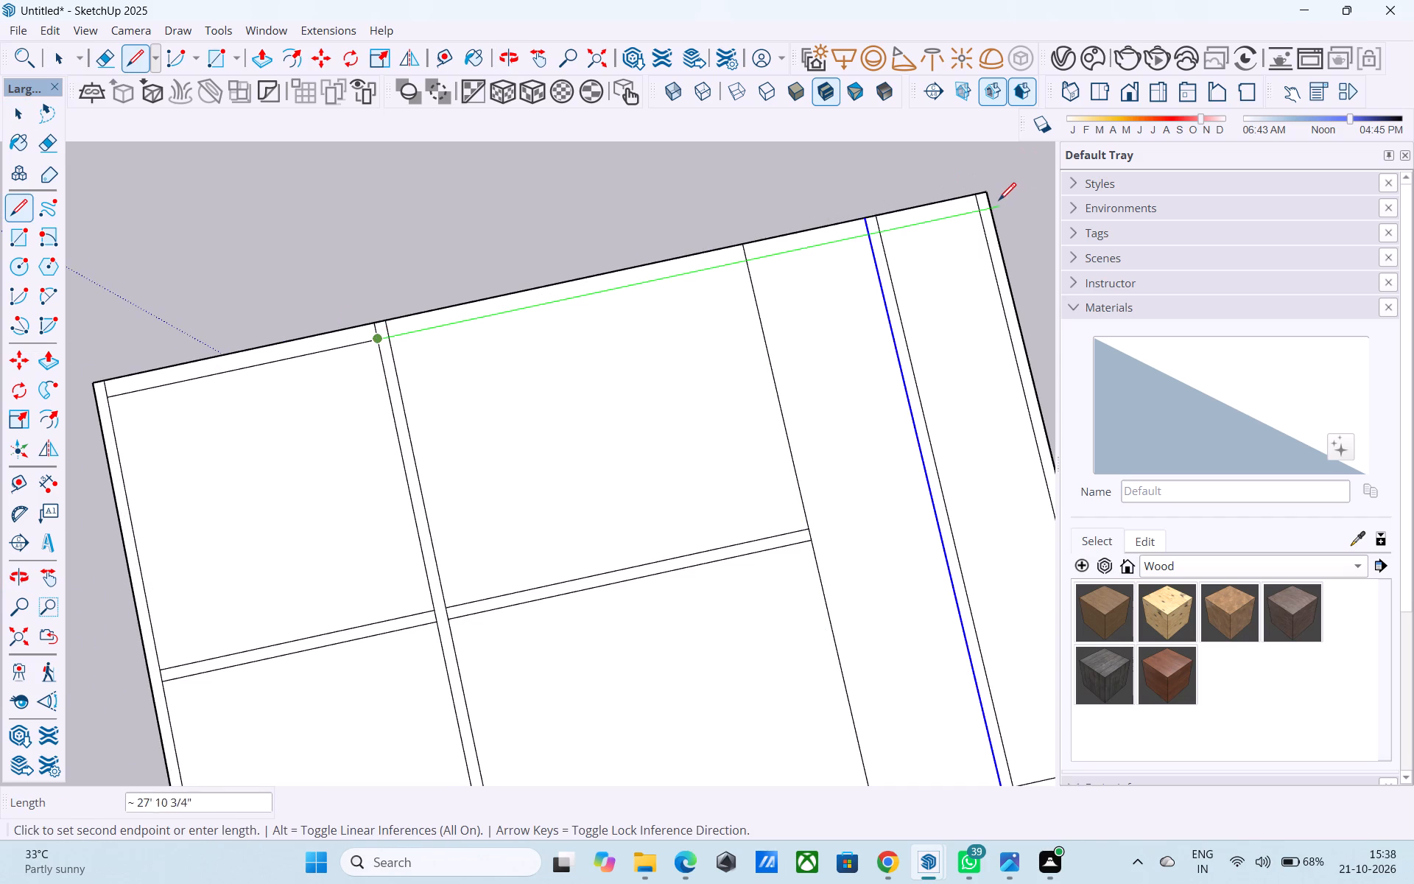
left_click(981, 206)
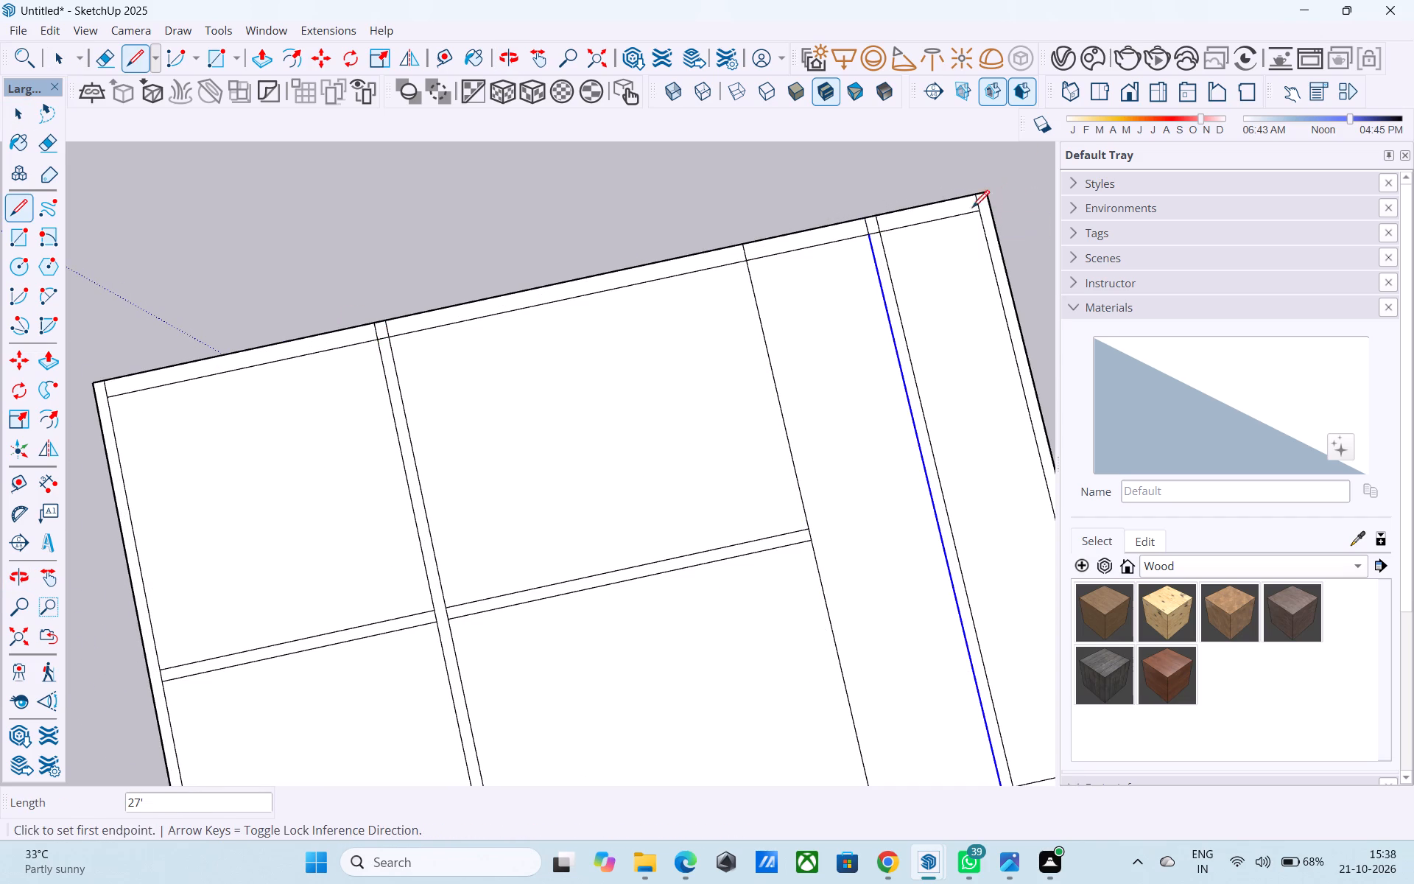
Erase the short wall-line and corner stubs that cross the border strip along the slab's cut edge.
key("e")
scroll(904, 228, "up", 6)
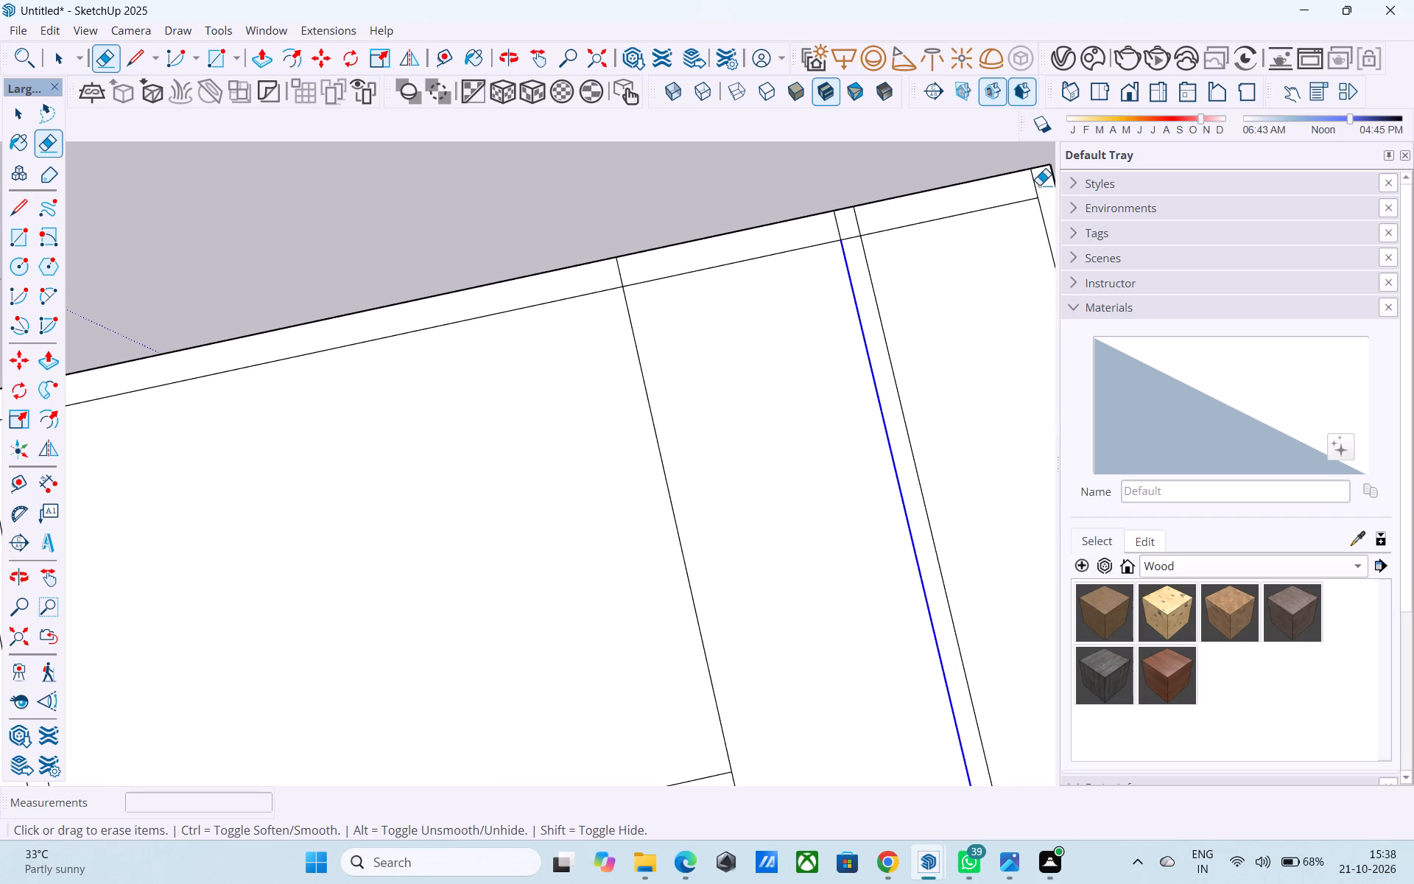
left_click_drag(1039, 185, 1016, 183)
left_click_drag(854, 228, 862, 224)
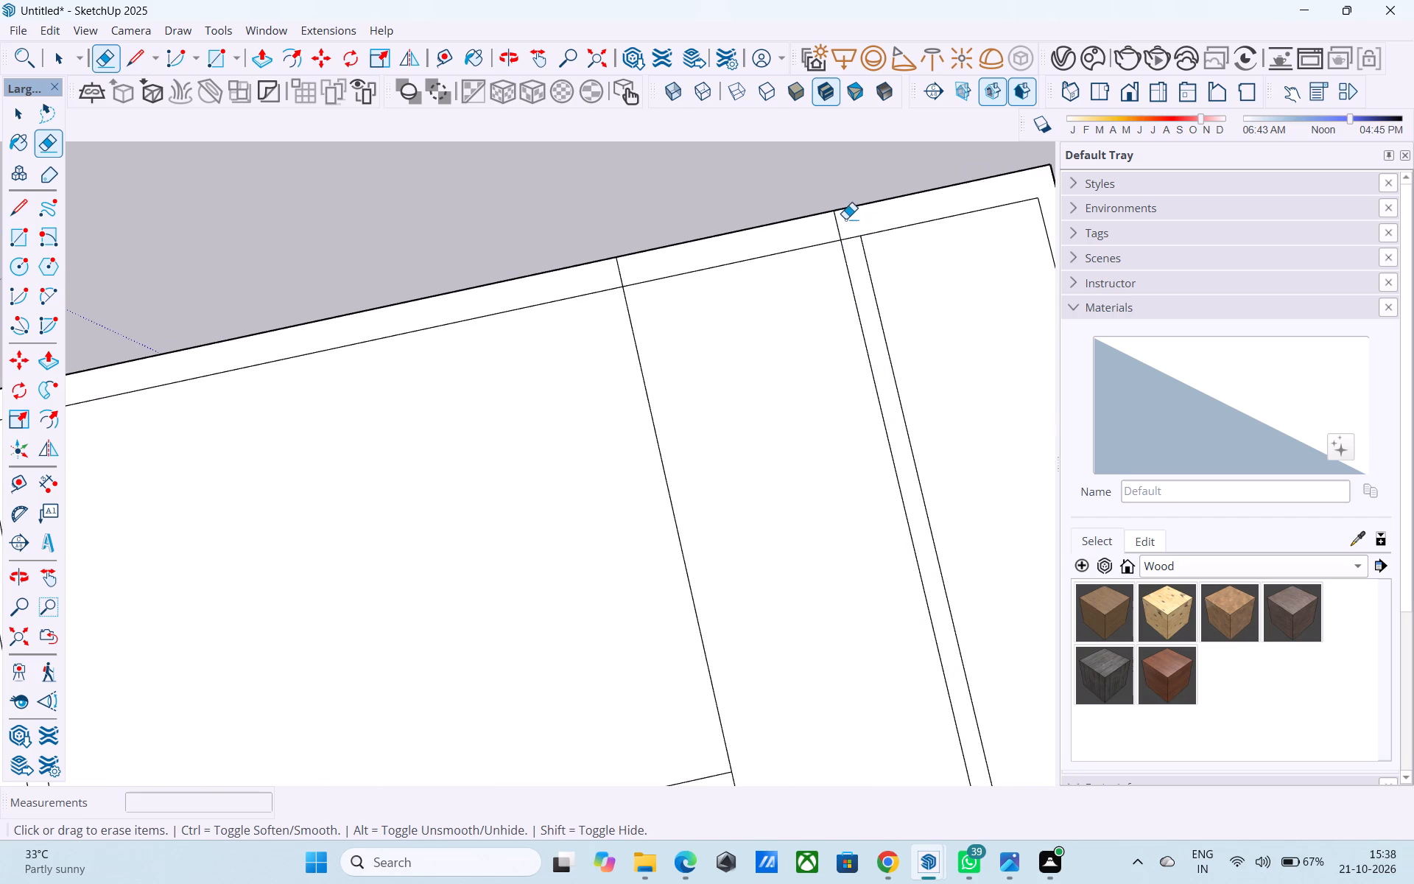
left_click_drag(845, 221, 804, 221)
left_click_drag(625, 277, 607, 268)
scroll(1028, 200, "down", 7)
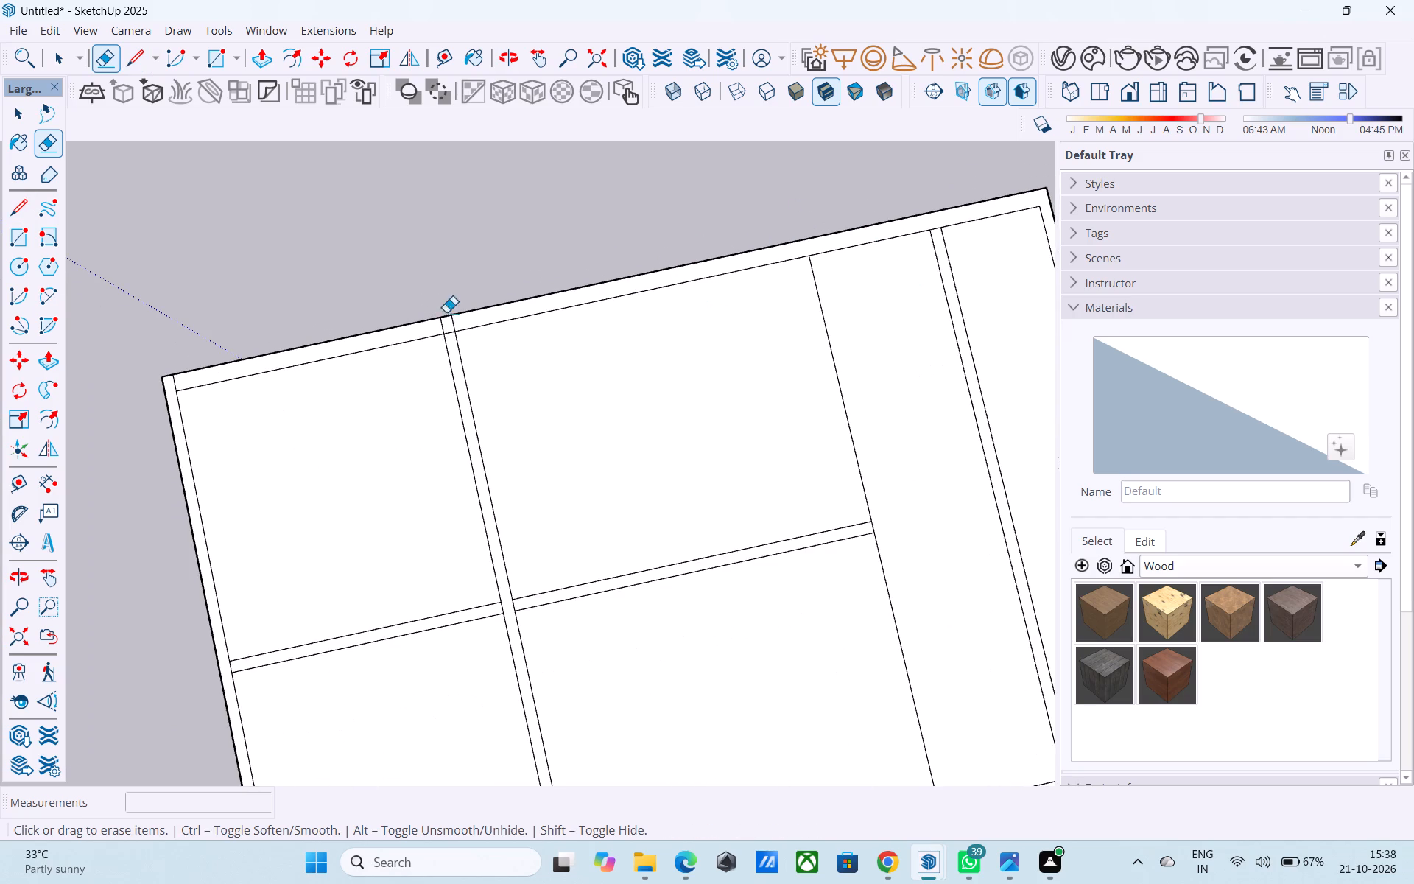
scroll(429, 312, "up", 6)
left_click_drag(454, 337, 442, 340)
left_click_drag(476, 336, 467, 336)
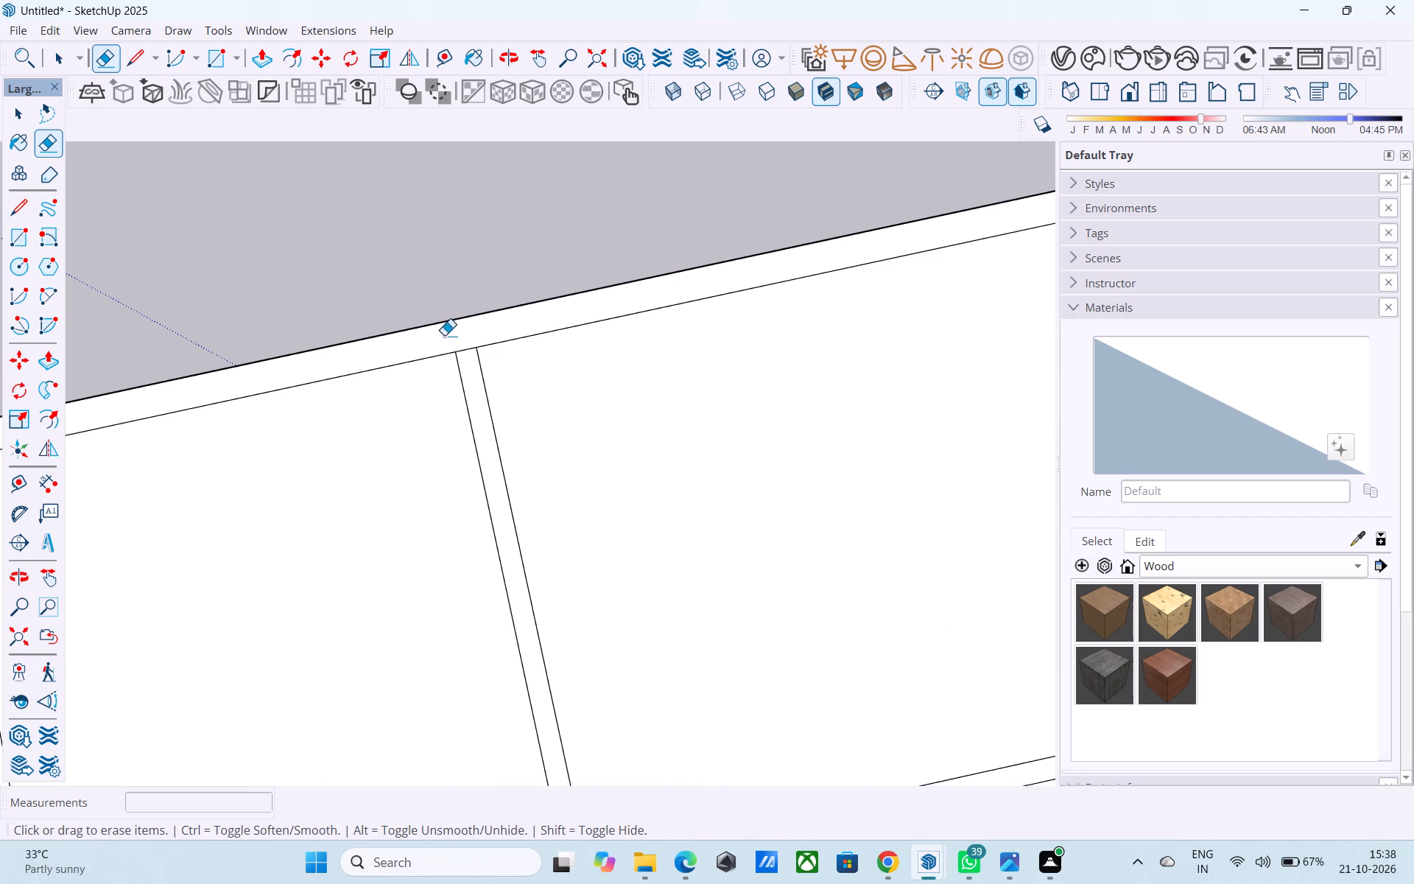
scroll(722, 295, "down", 7)
scroll(756, 314, "up", 1)
scroll(757, 314, "down", 1)
scroll(394, 378, "up", 9)
left_click_drag(348, 366, 345, 365)
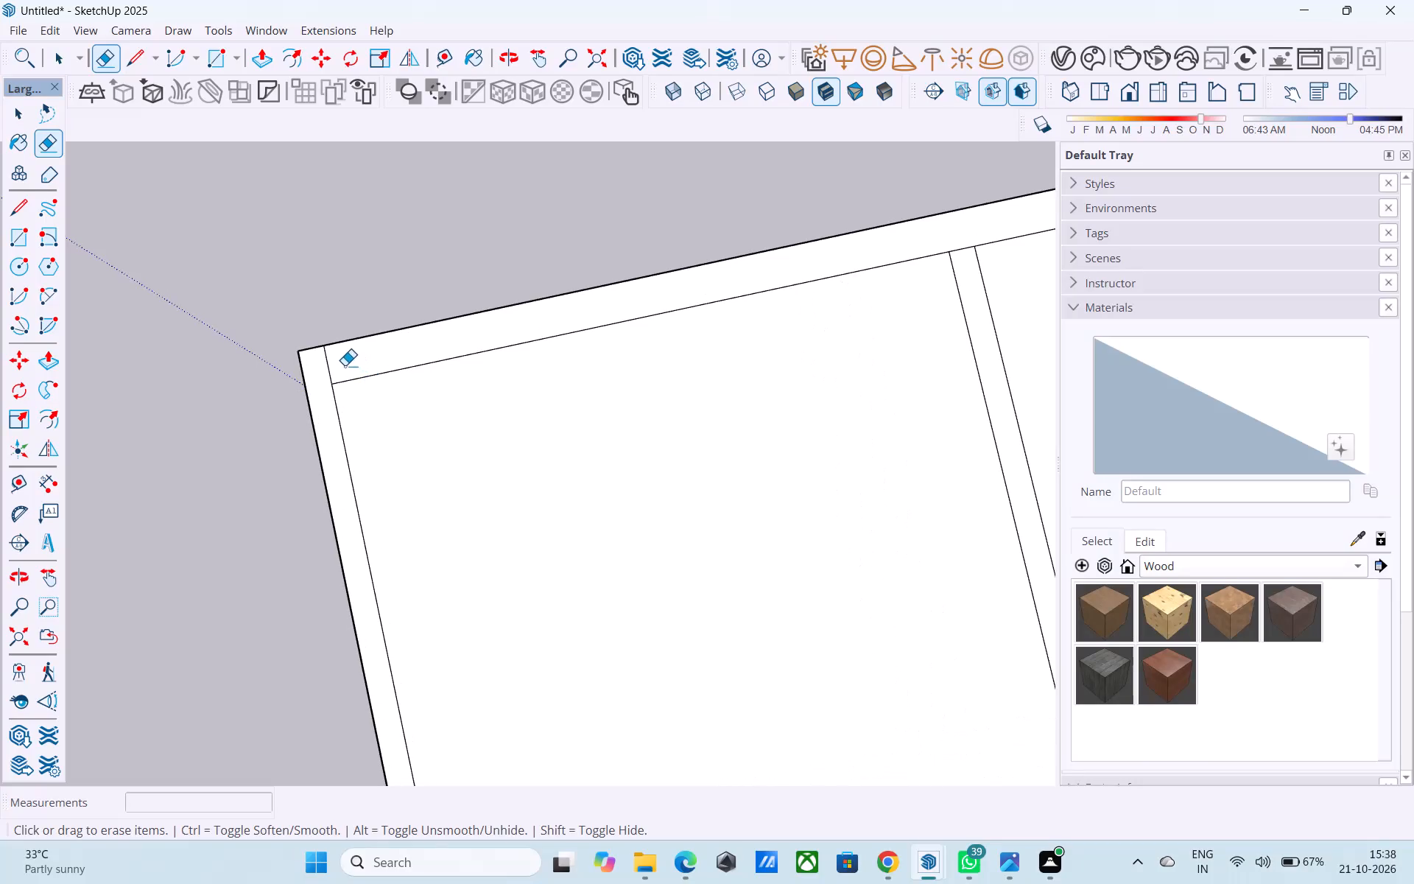
left_click_drag(345, 365, 321, 360)
Copy the half of the middle bay's single boundary line opposite the cut edge 6" towards the end bay.
scroll(347, 289, "down", 4)
scroll(347, 289, "up", 1)
scroll(347, 289, "down", 17)
middle_click_drag(432, 461, 410, 374)
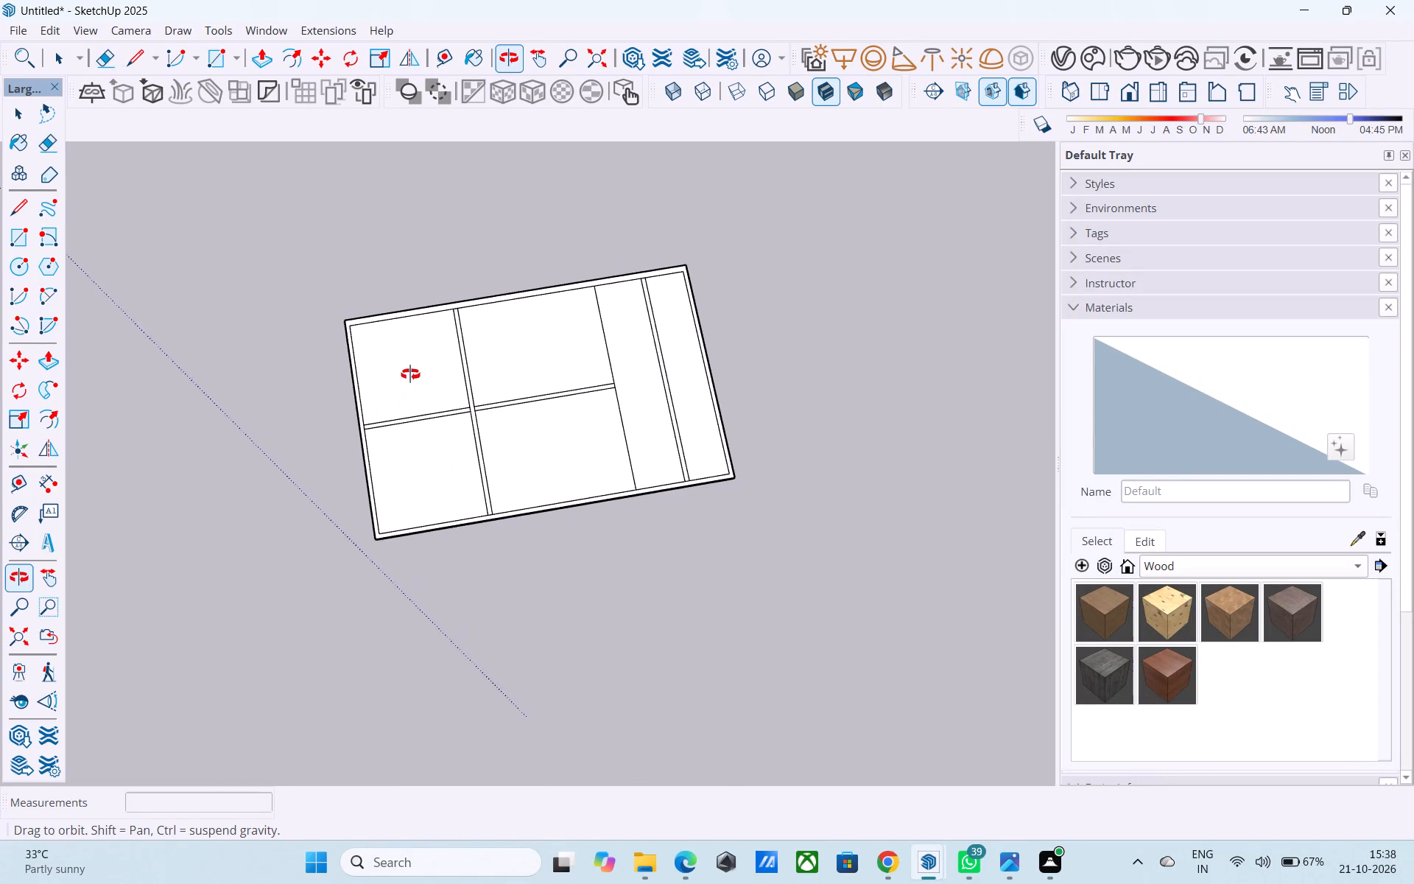
middle_click_drag(410, 374, 410, 371)
middle_click_drag(438, 371, 402, 348)
scroll(373, 227, "down", 7)
scroll(541, 374, "up", 8)
key("space")
scroll(462, 363, "down", 1)
scroll(454, 360, "up", 5)
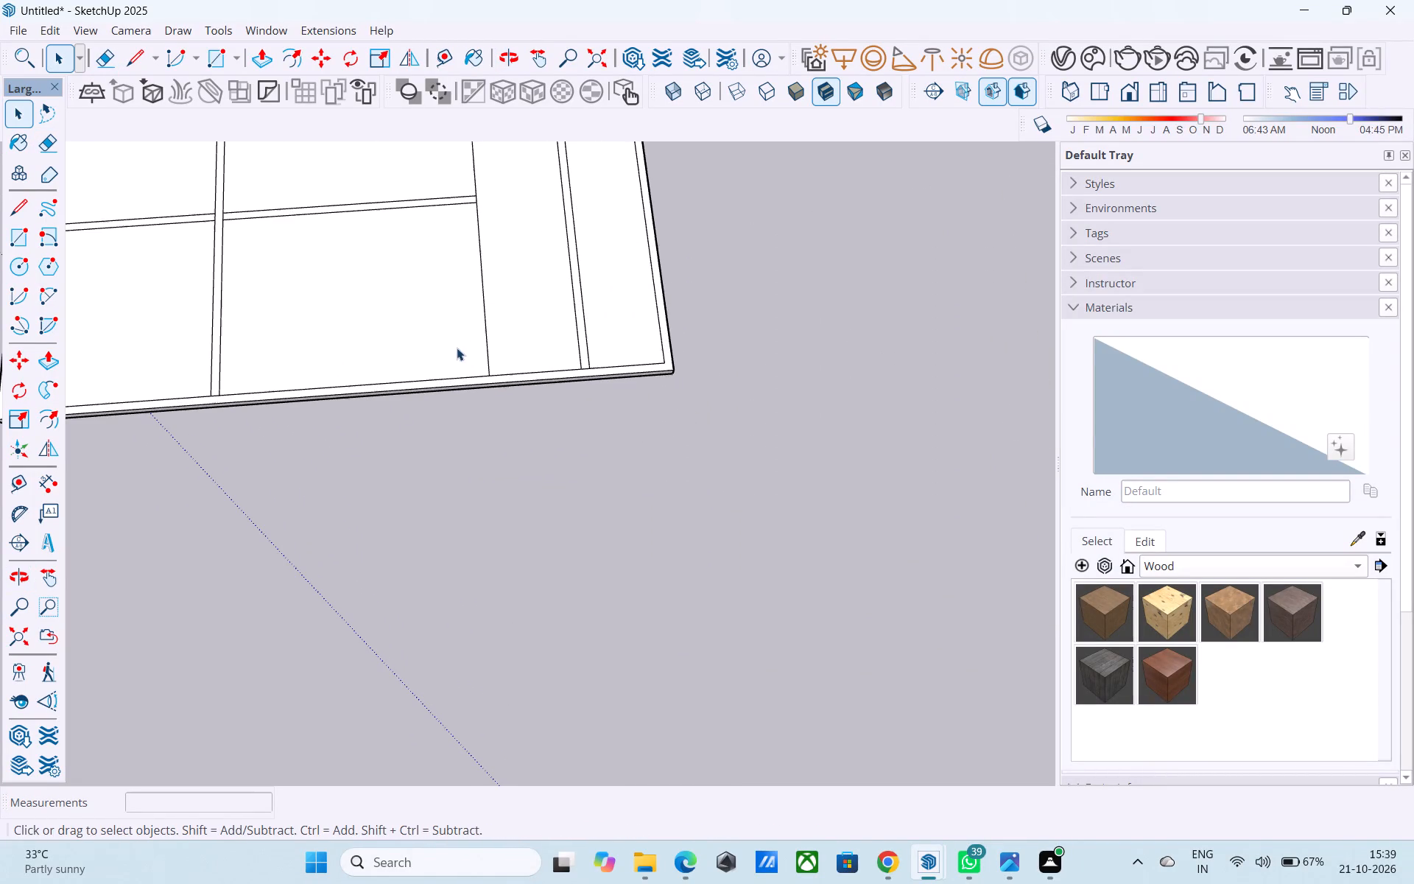
left_click(490, 361)
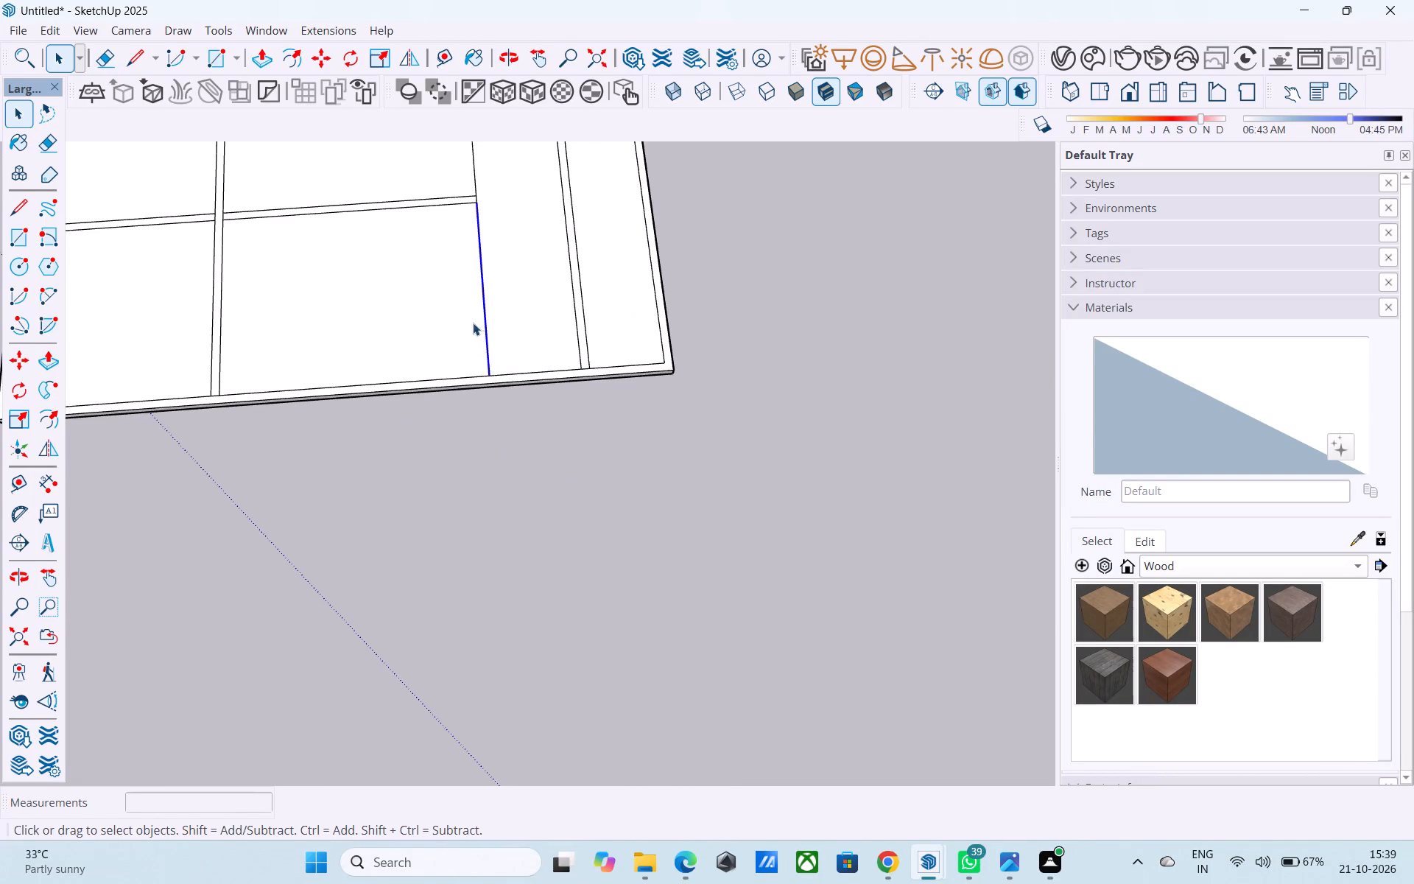
middle_click_drag(473, 323, 531, 537, "shift")
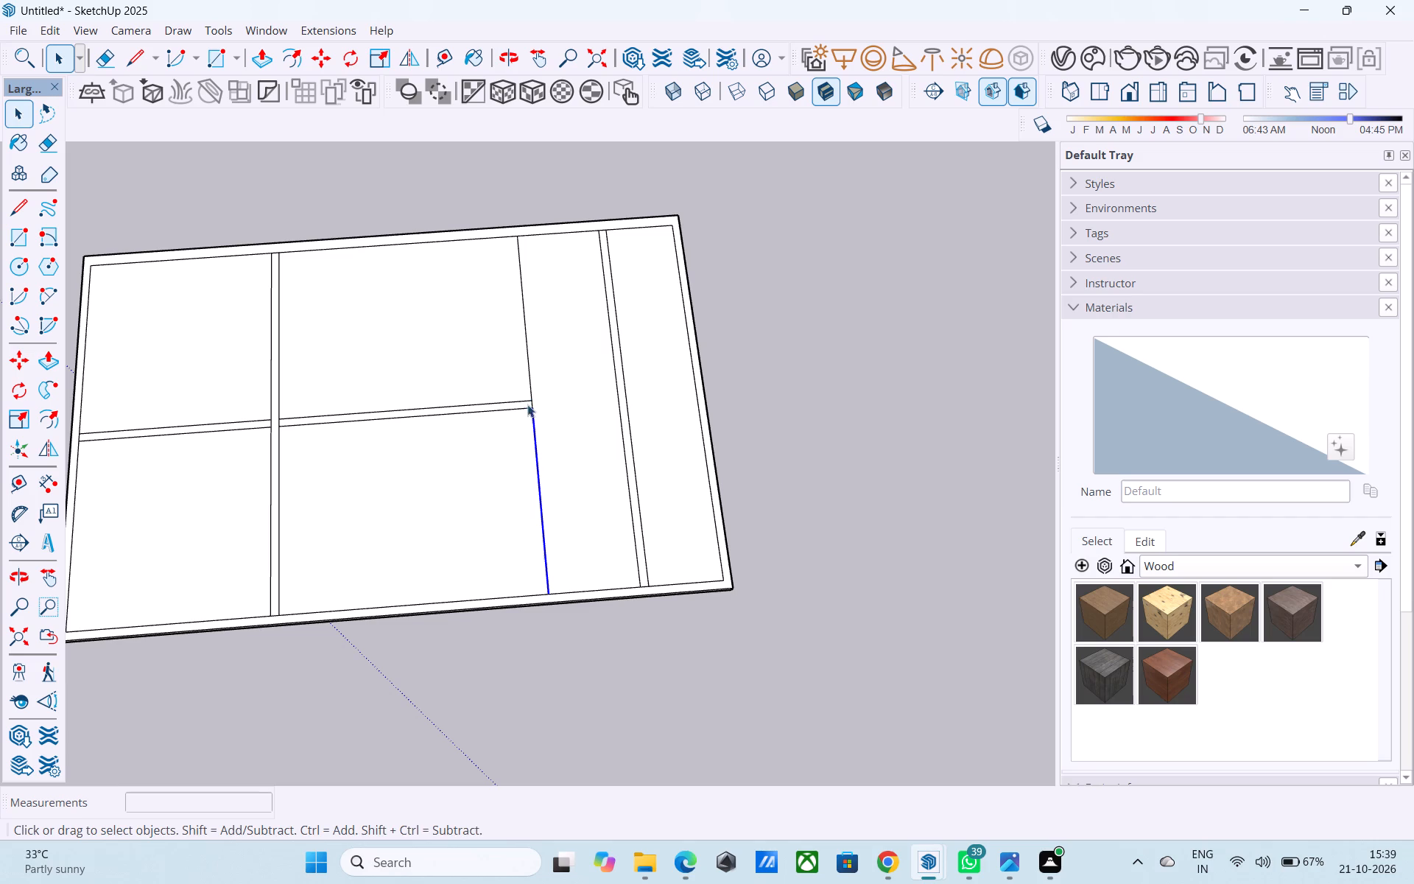
key("m")
scroll(568, 573, "up", 3)
left_click(545, 599)
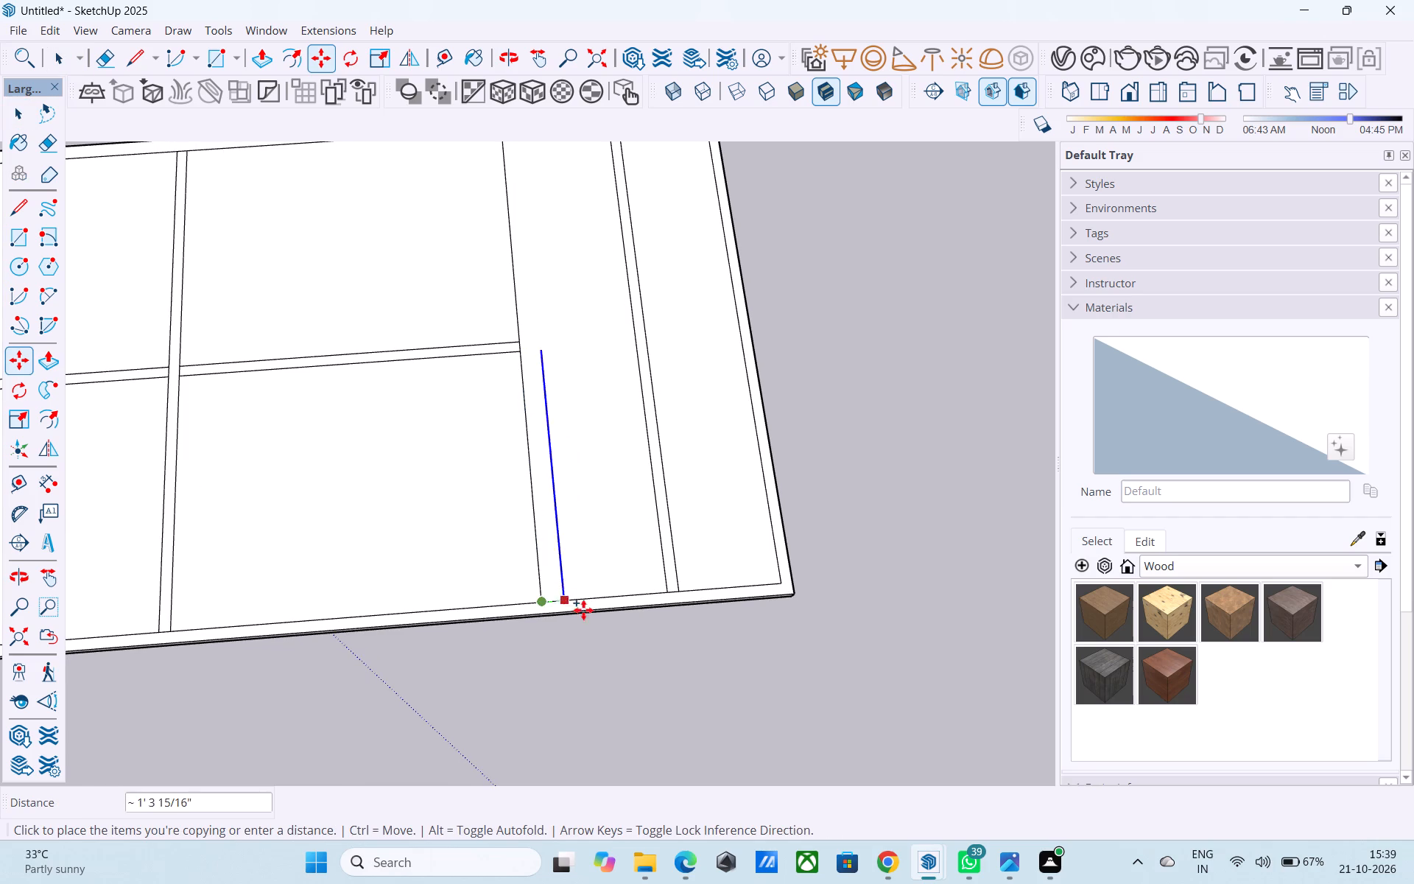
key("6")
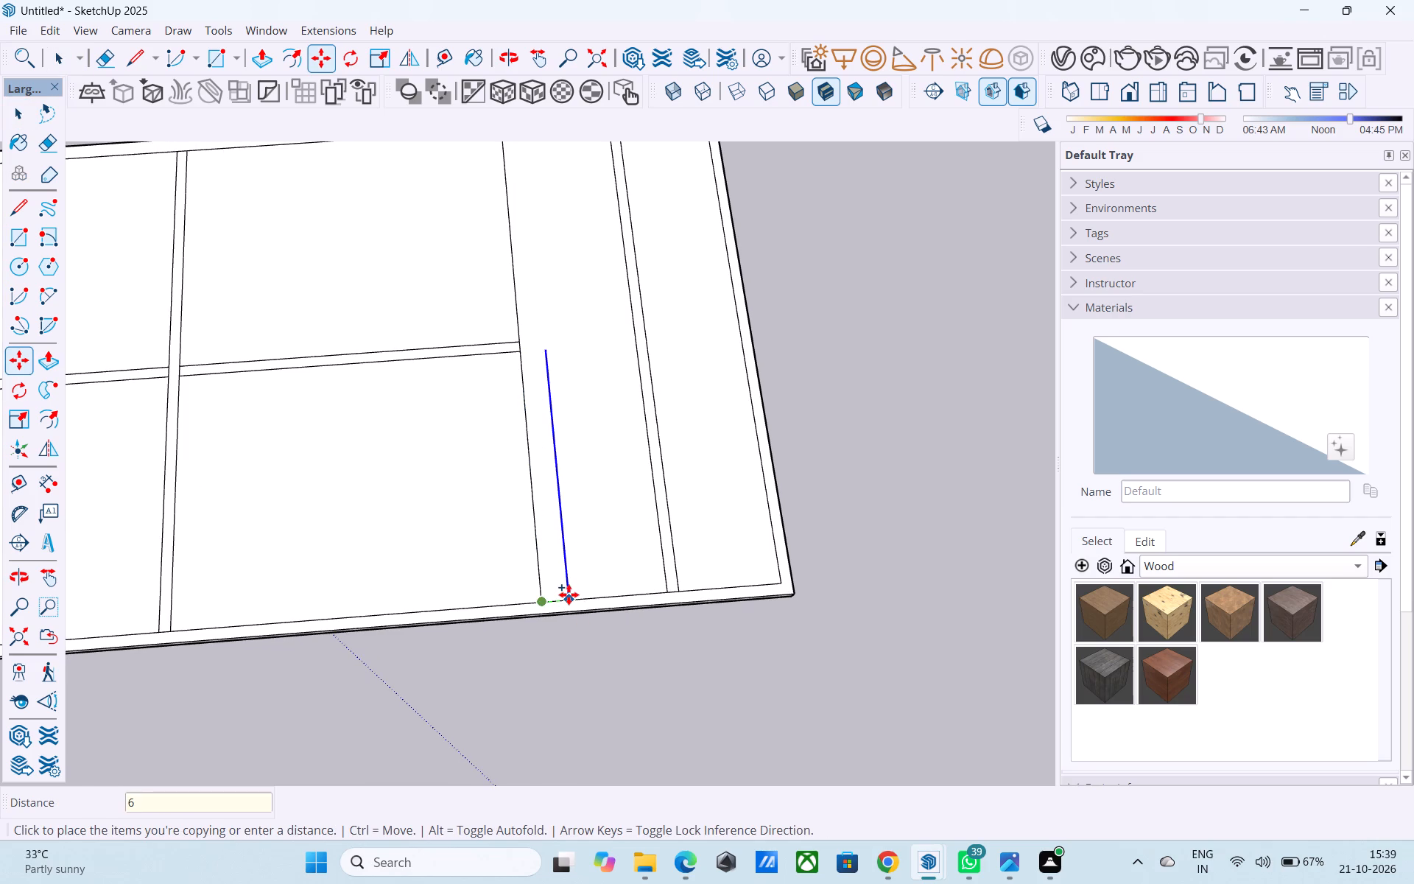
key("shift+quotedbl")
key("Return")
key("space")
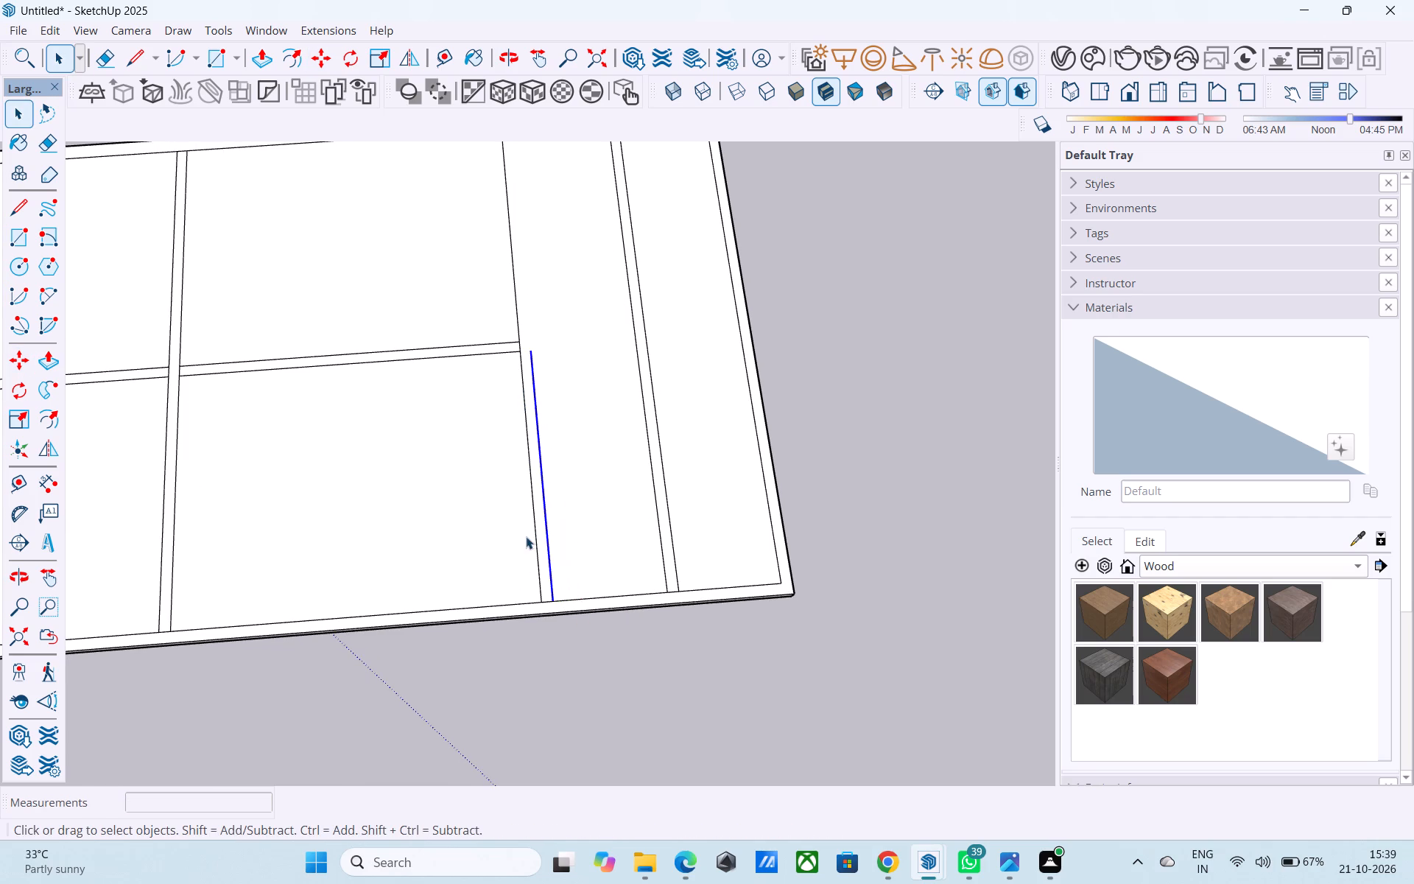
Draw a 24' 6" line along the 6" copy, from its outer end to the border line beside the cut edge.
key("l")
left_click(558, 602)
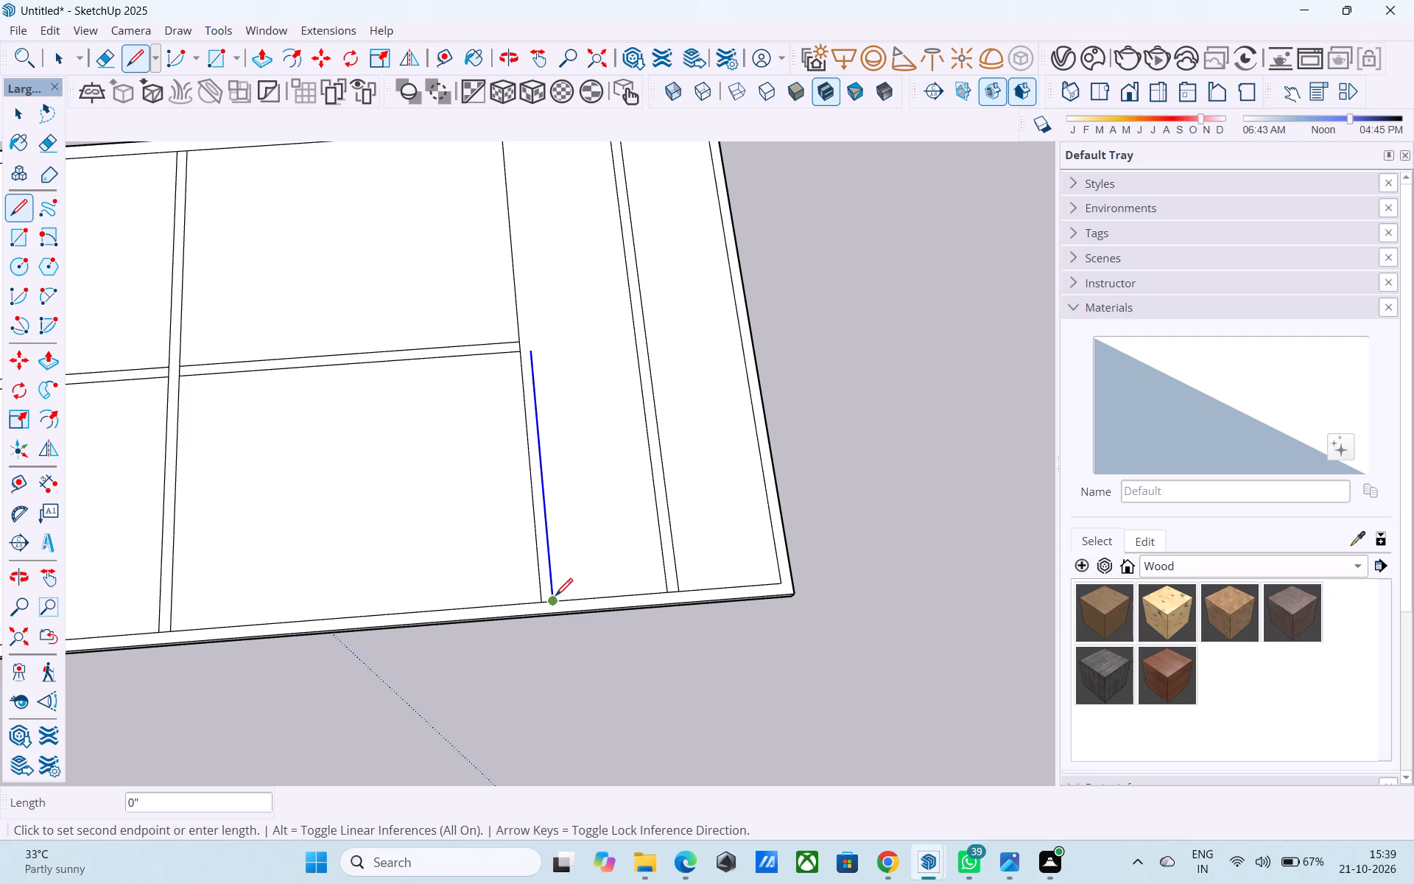
scroll(472, 740, "down", 4)
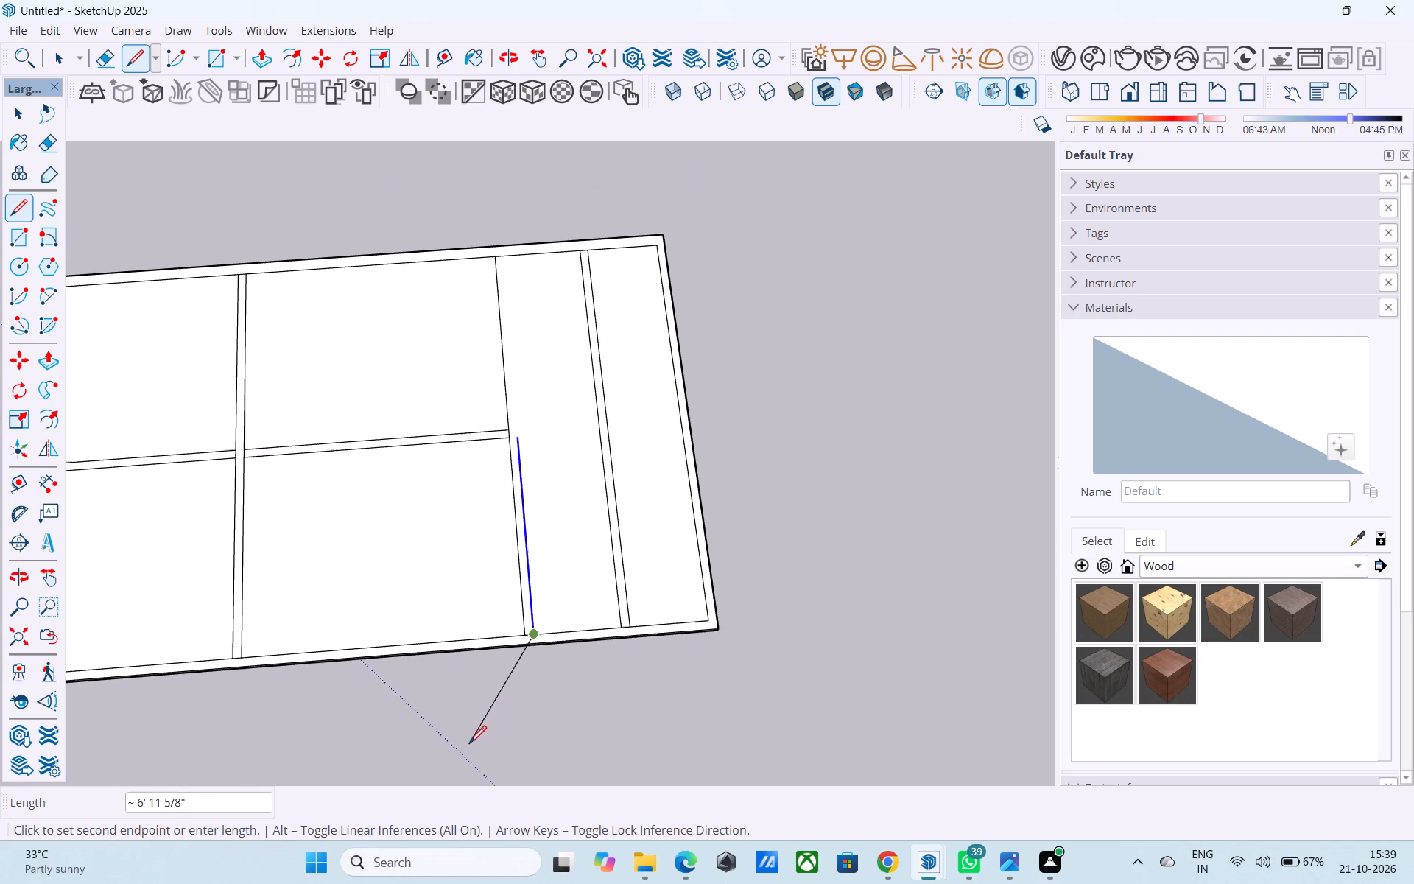
scroll(469, 745, "down", 8)
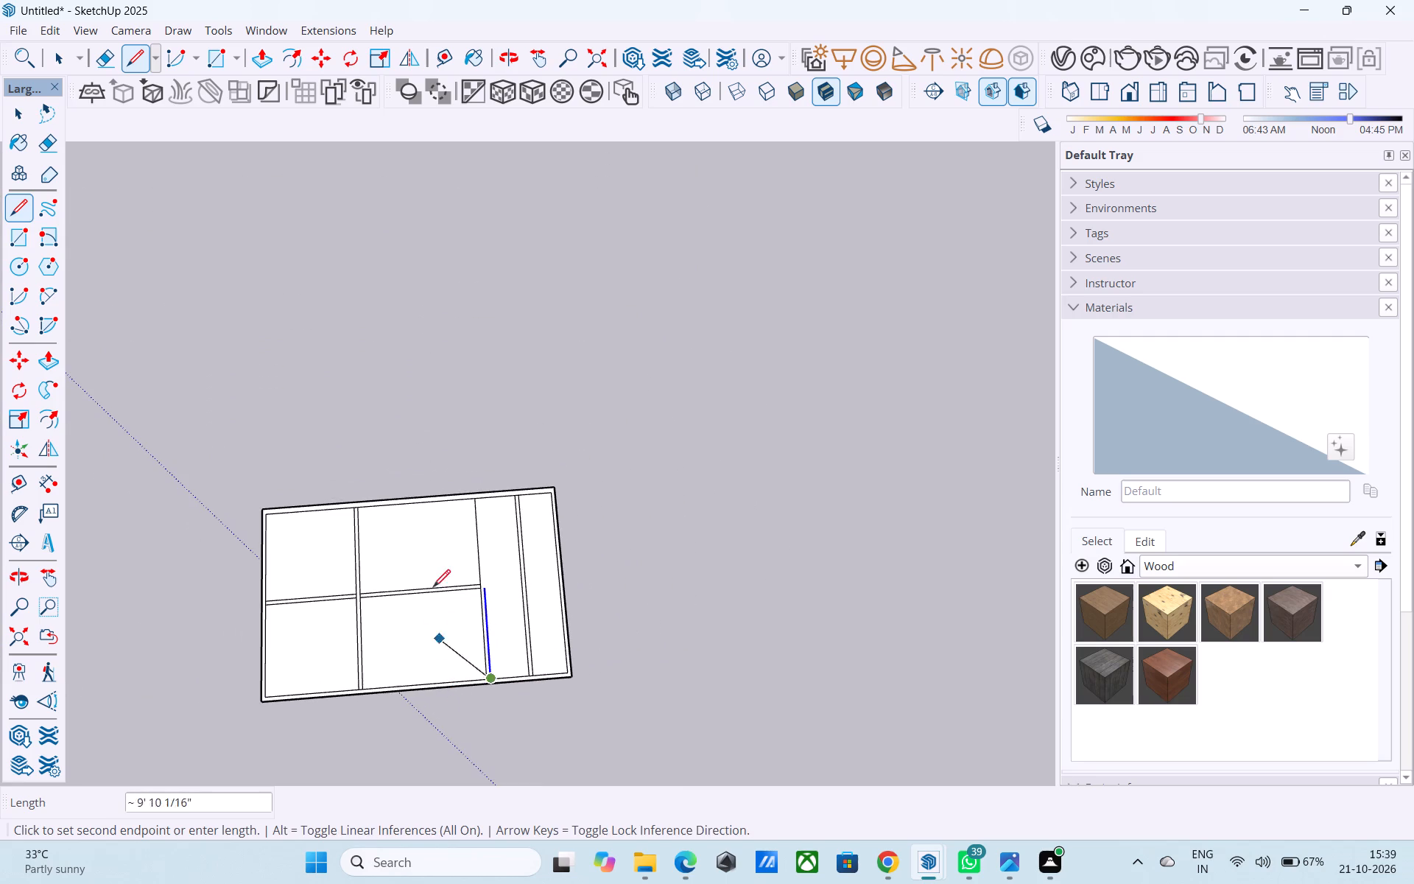
scroll(490, 502, "up", 9)
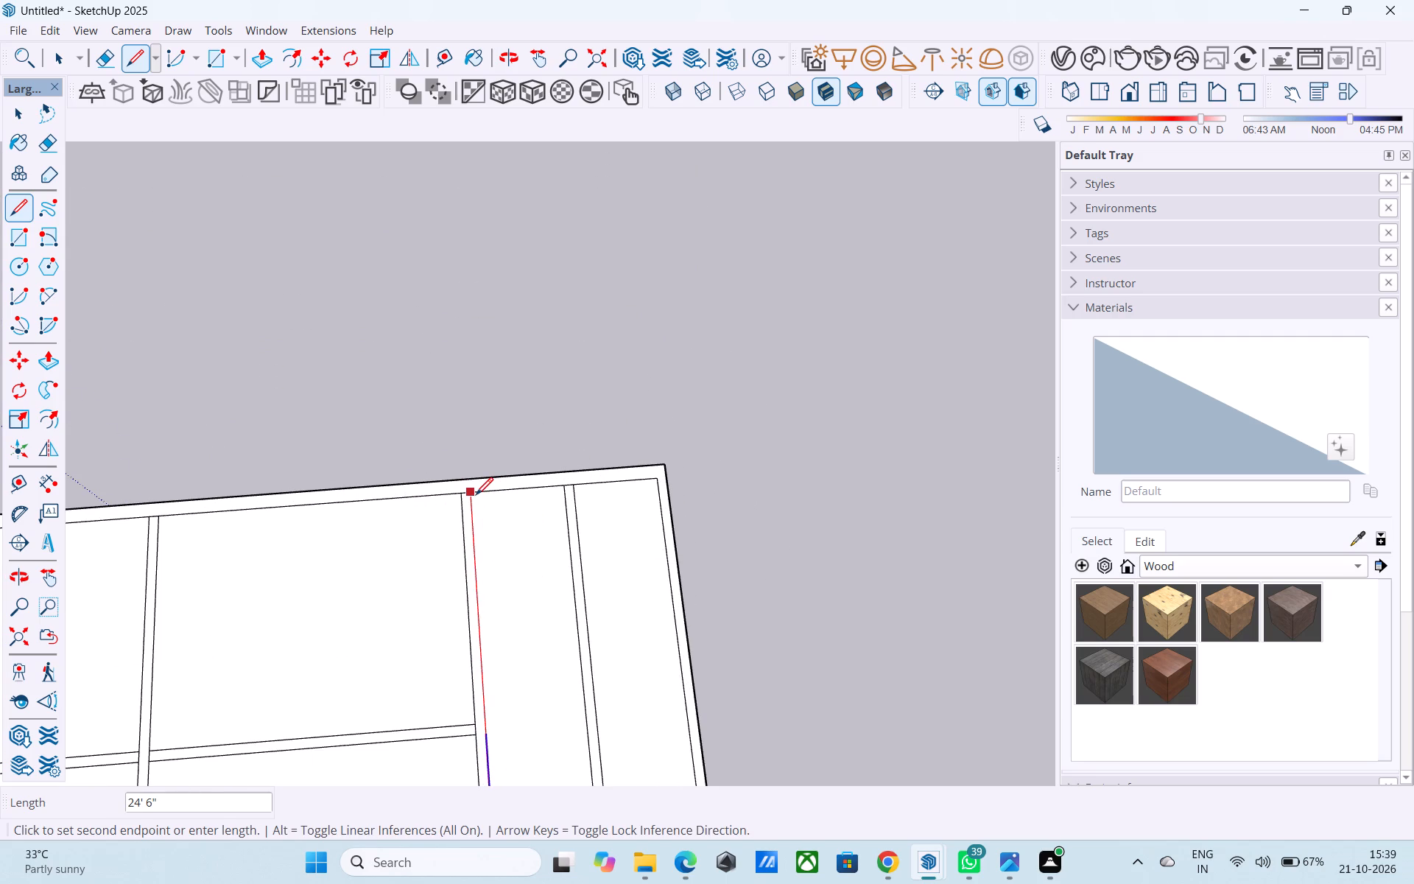
left_click(475, 495)
scroll(468, 421, "down", 7)
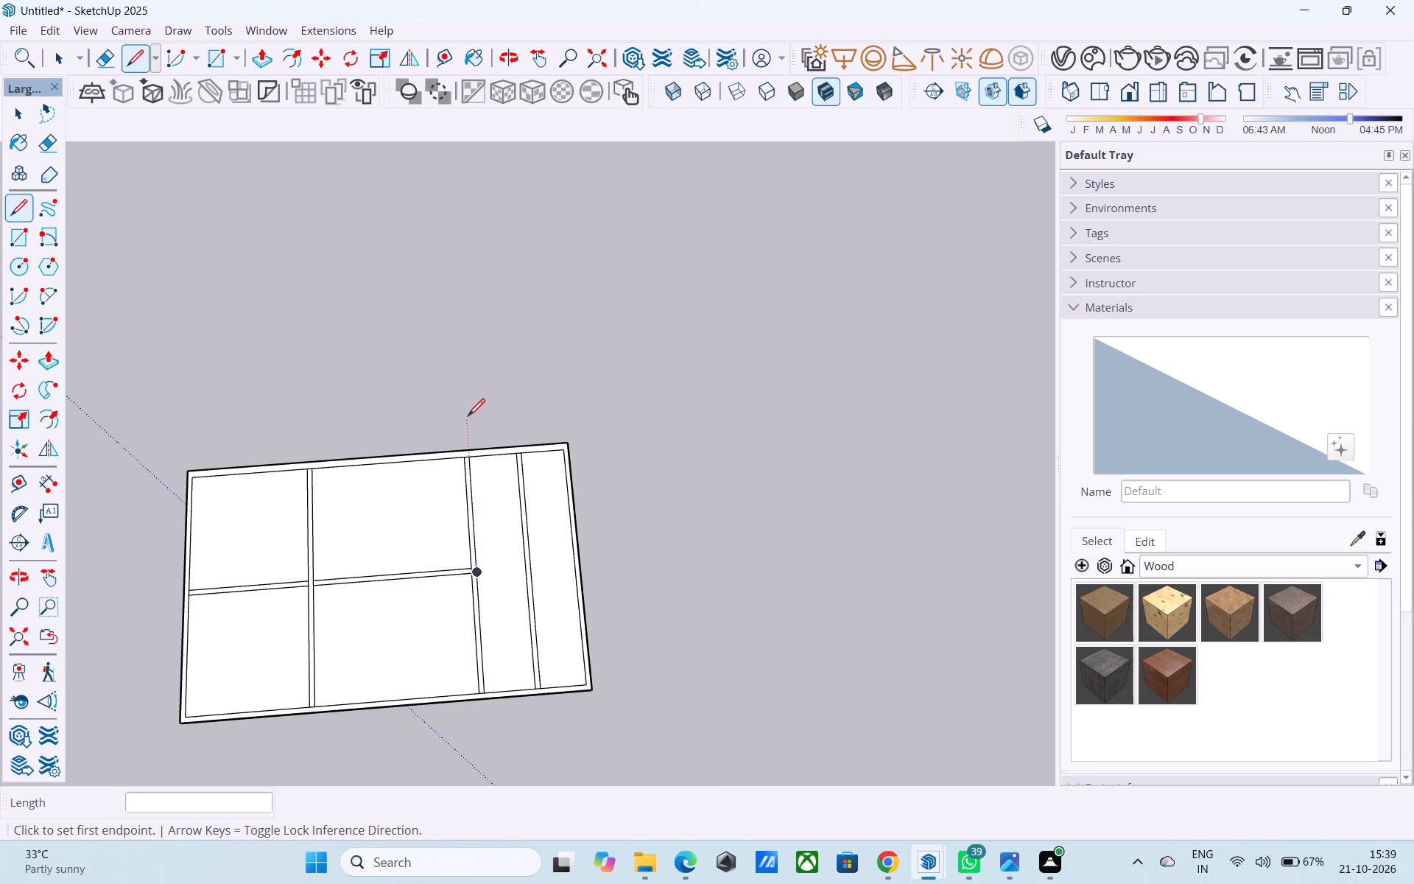
key("space")
Examine the floor plan's border, wall strips and rooms from several angles.
middle_click_drag(463, 473, 492, 225)
scroll(492, 262, "down", 4)
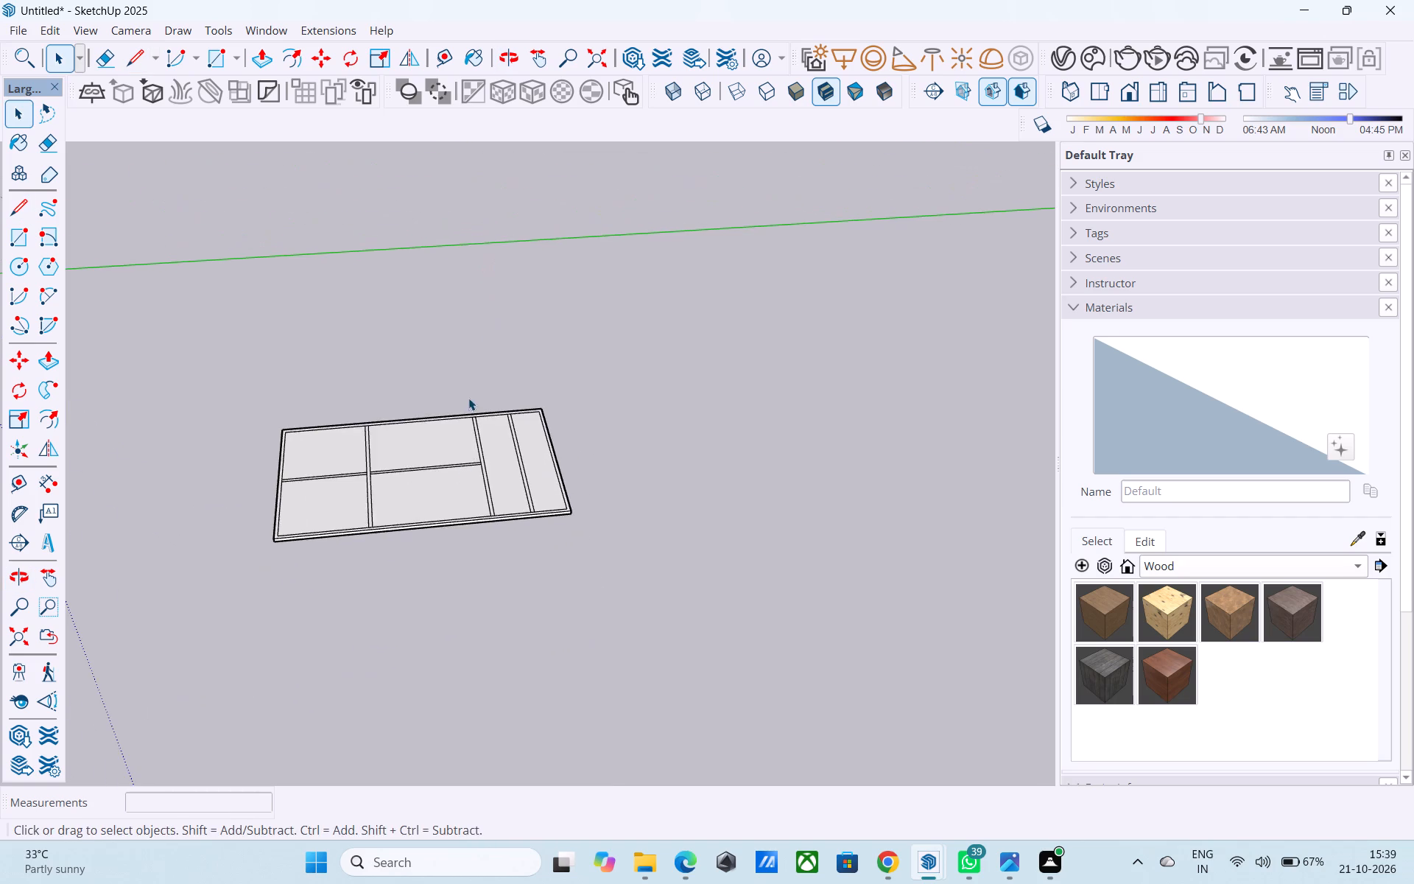
middle_click_drag(423, 572, 493, 424)
middle_click_drag(492, 413, 529, 720)
scroll(523, 633, "up", 4)
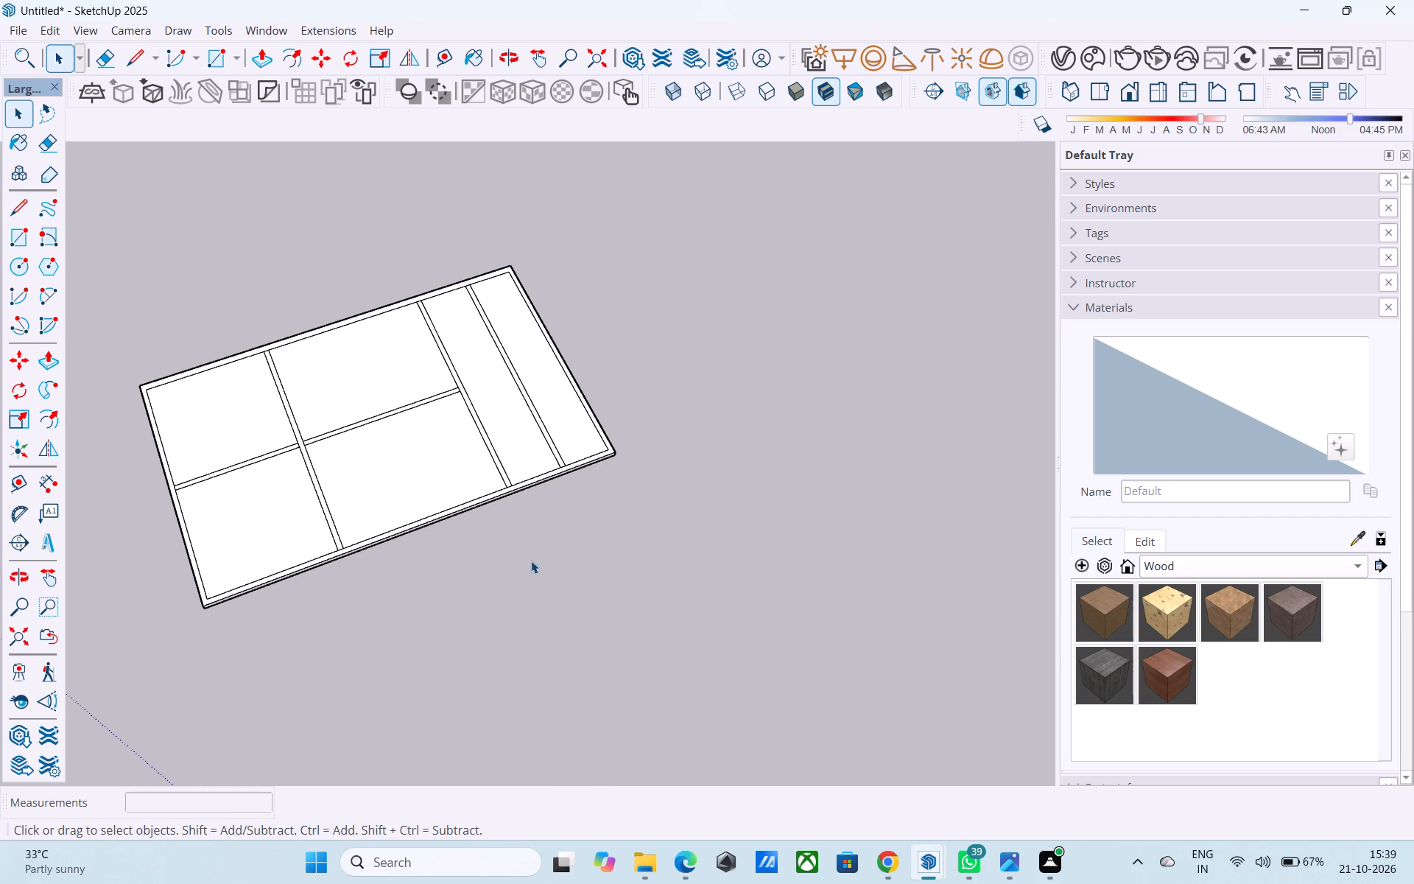
scroll(532, 561, "down", 5)
middle_click_drag(473, 576, 432, 548)
scroll(417, 537, "up", 7)
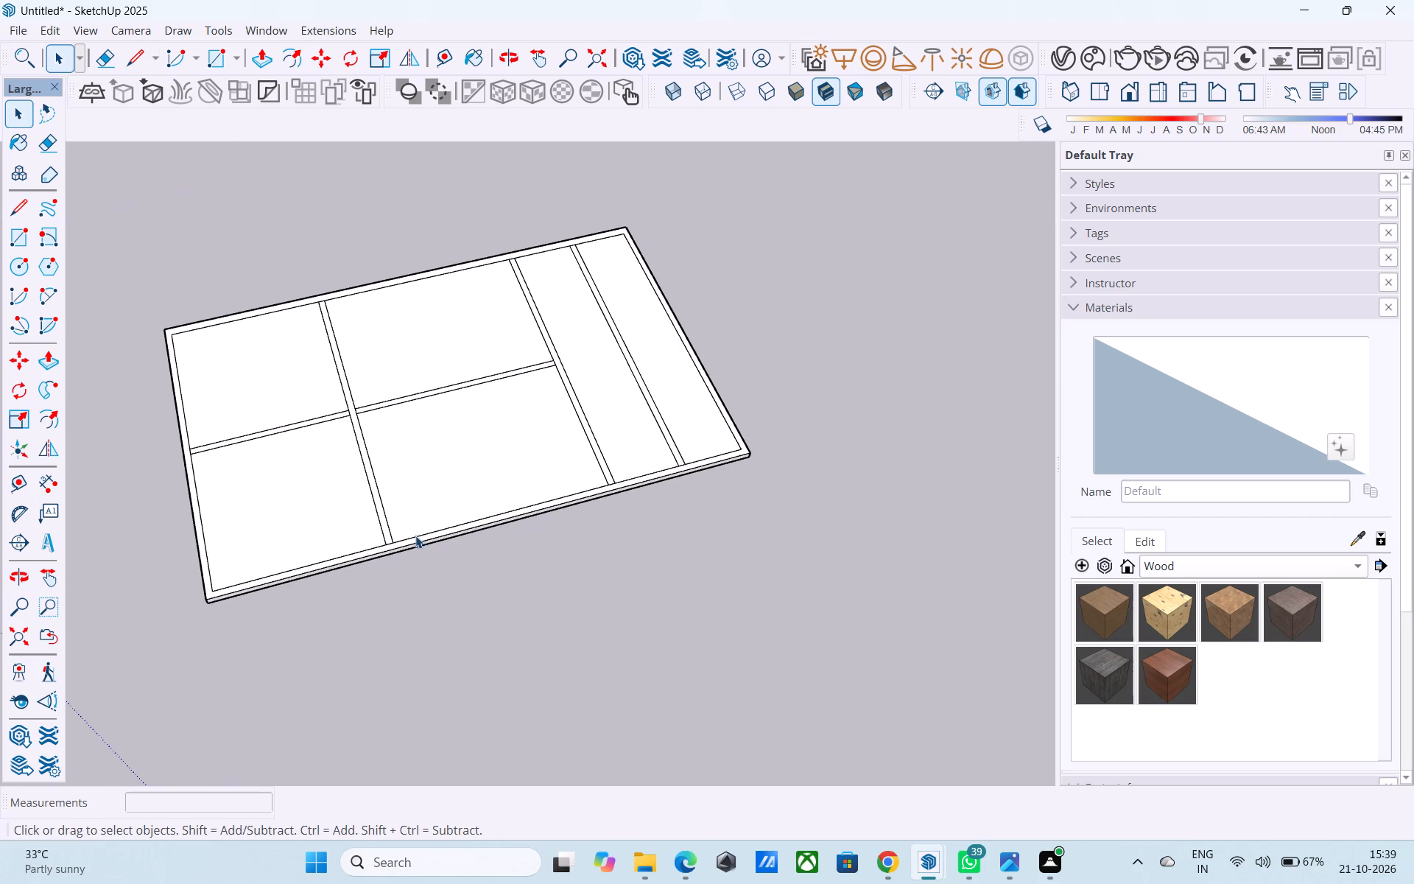
middle_click_drag(367, 522, 386, 548, "shift")
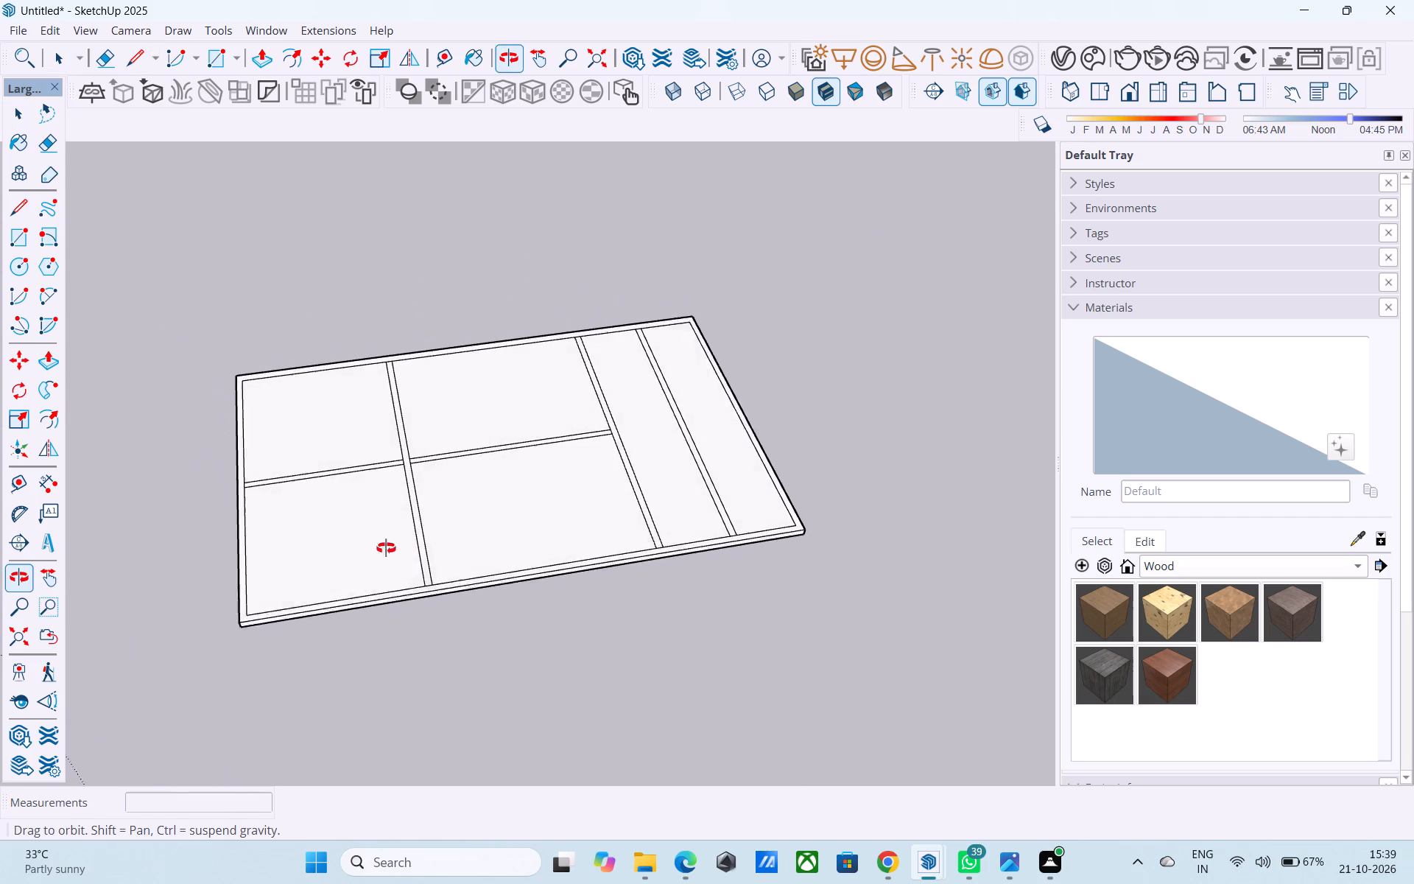
middle_click_drag(386, 548, 475, 569, "shift")
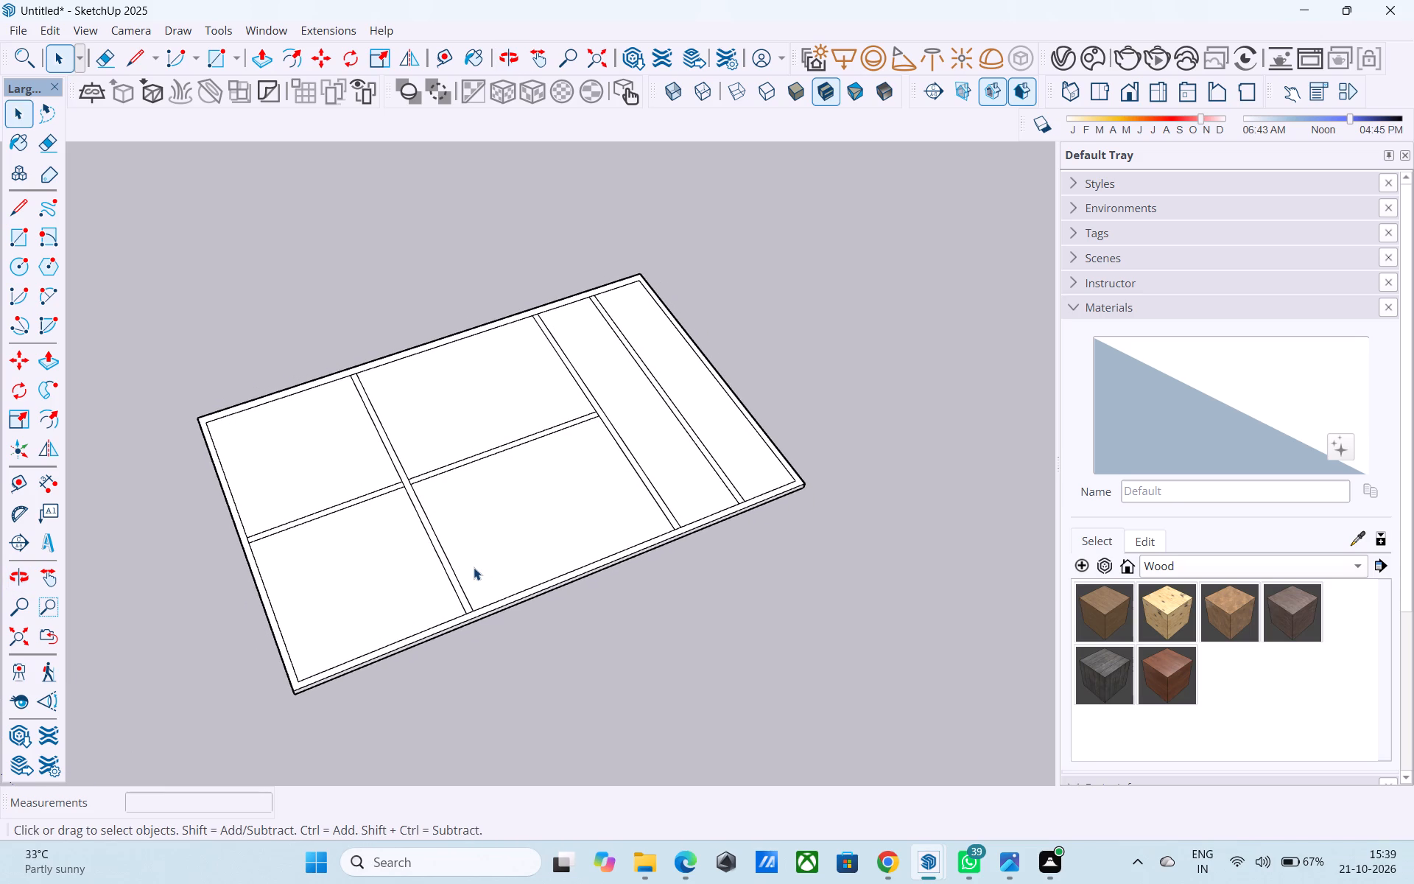
middle_click_drag(474, 591, 452, 577)
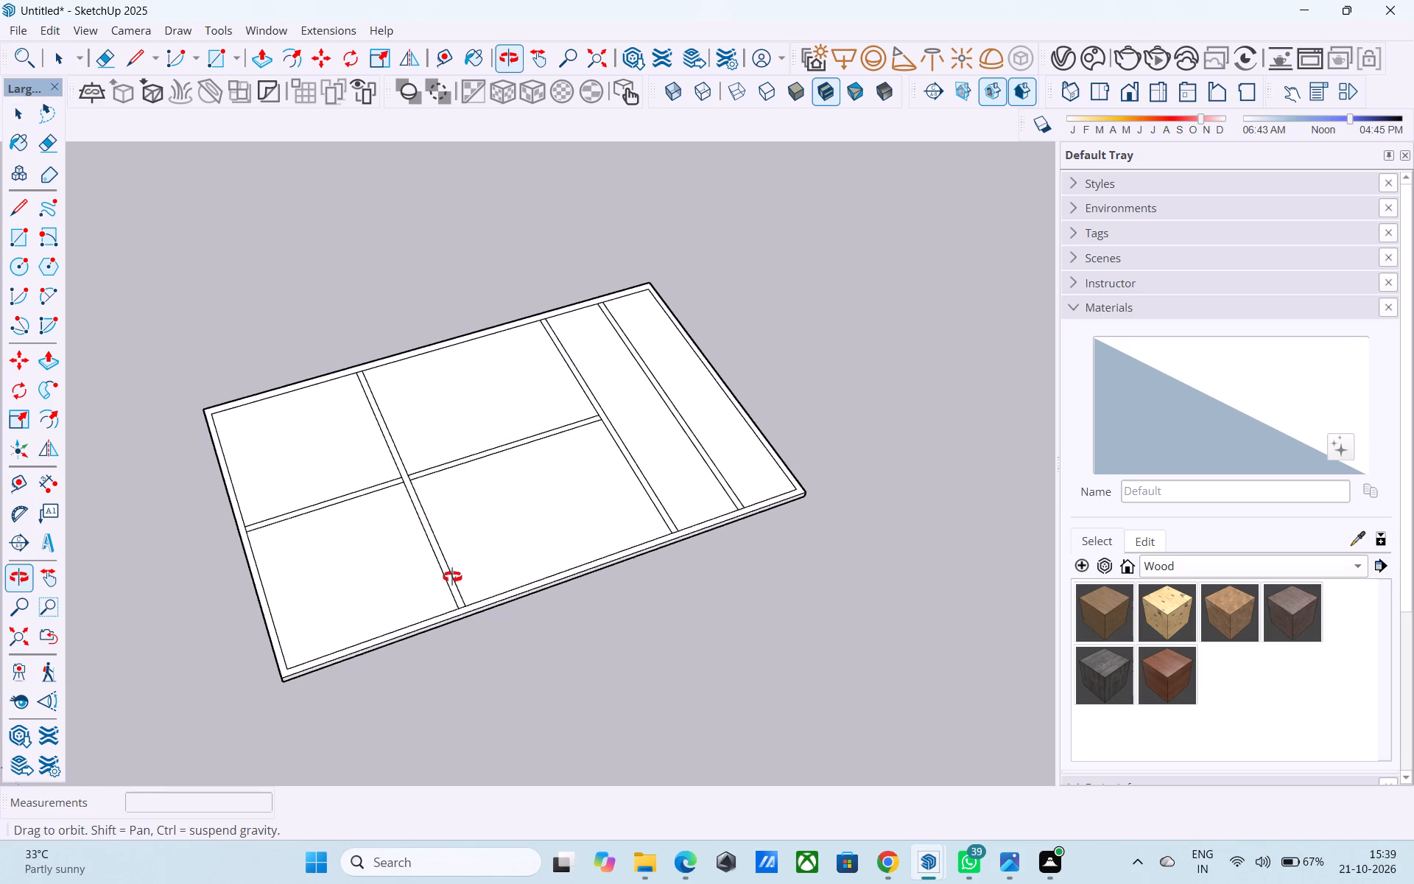
middle_click_drag(452, 577, 437, 732)
scroll(420, 653, "up", 3)
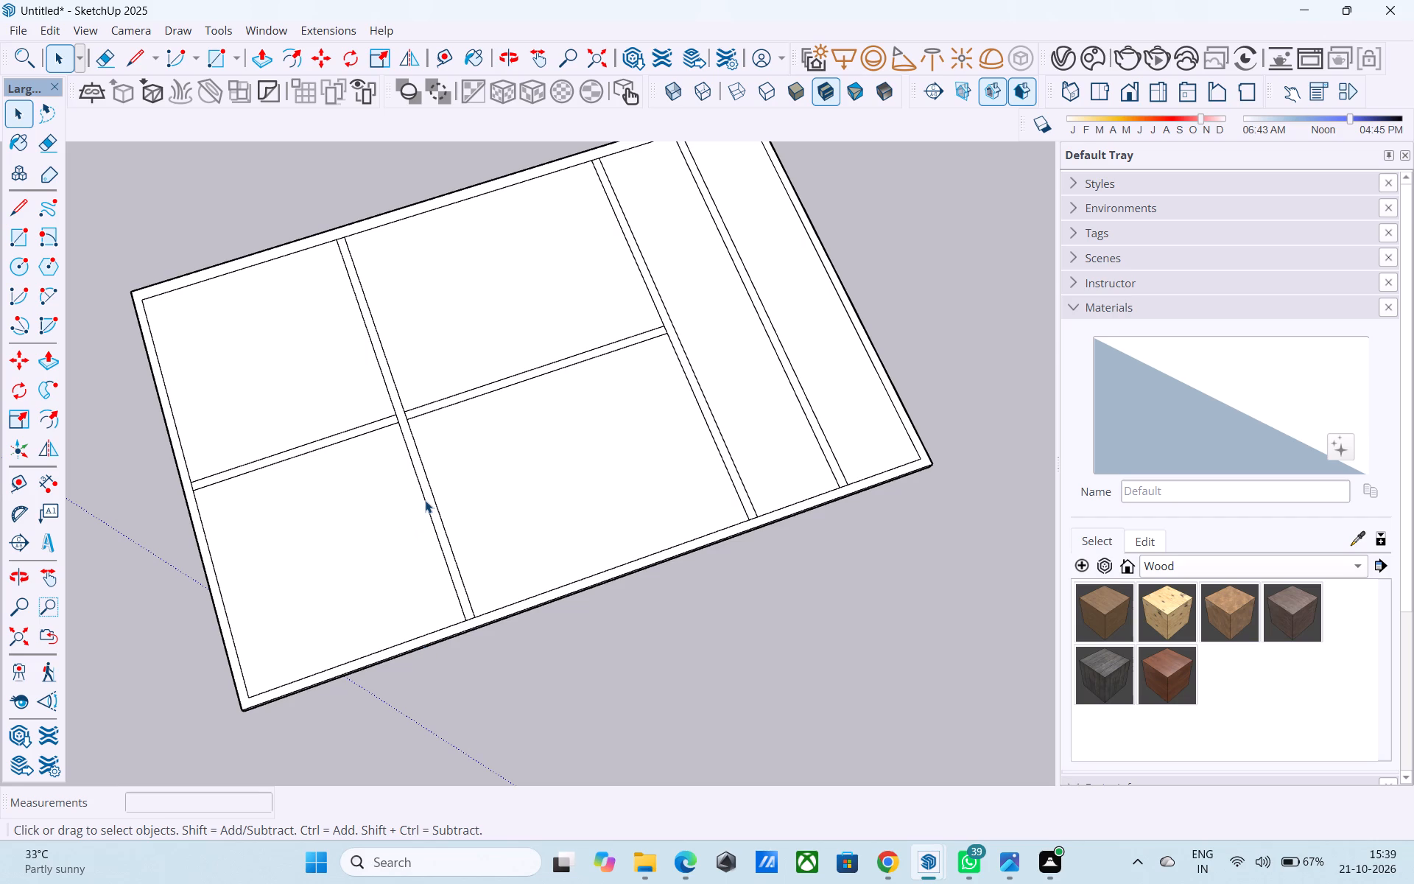
scroll(425, 502, "down", 6)
middle_click_drag(425, 502, 426, 558)
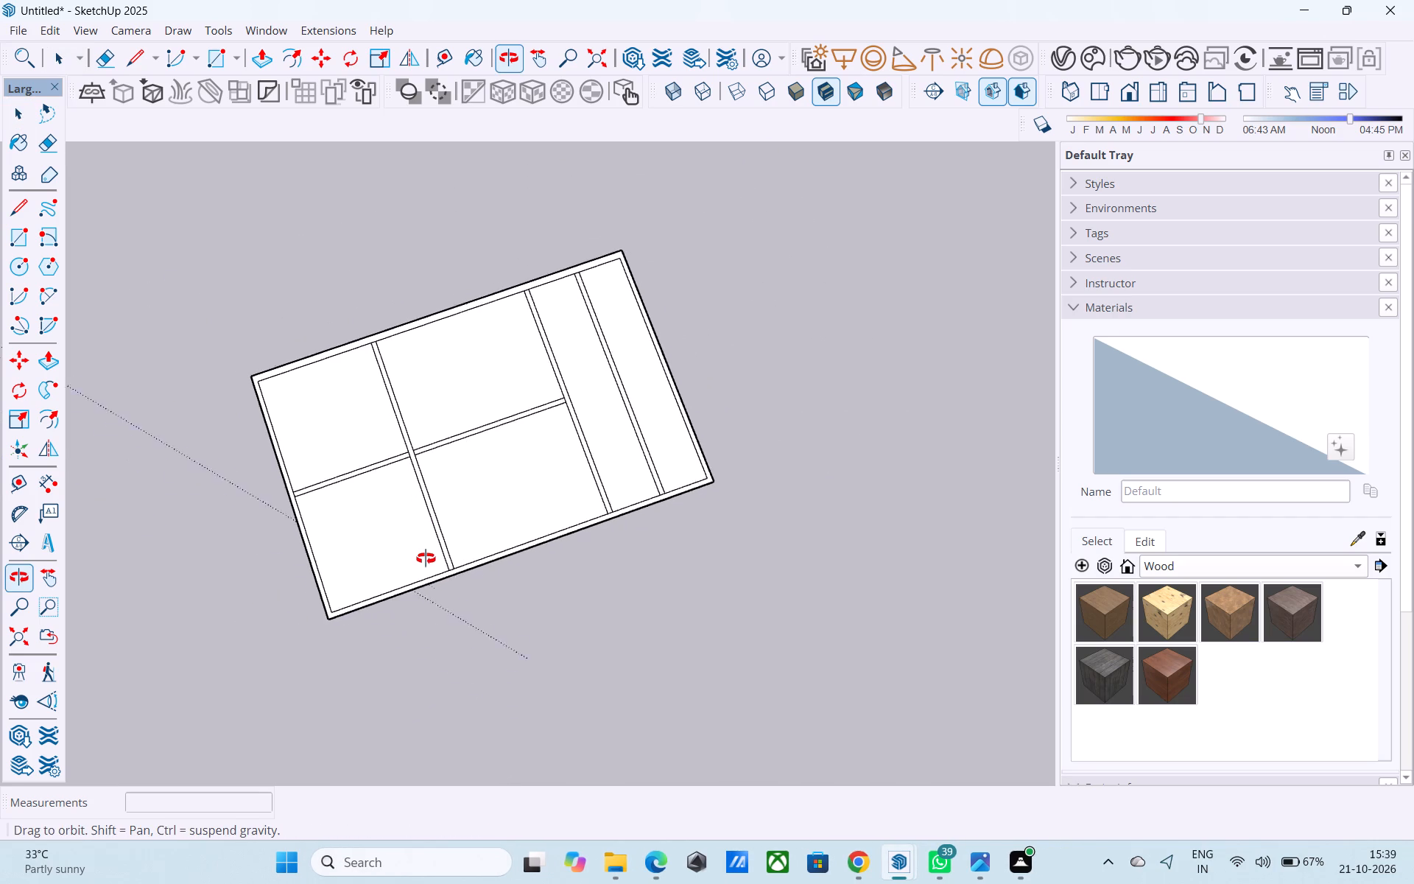
middle_click_drag(426, 558, 426, 559)
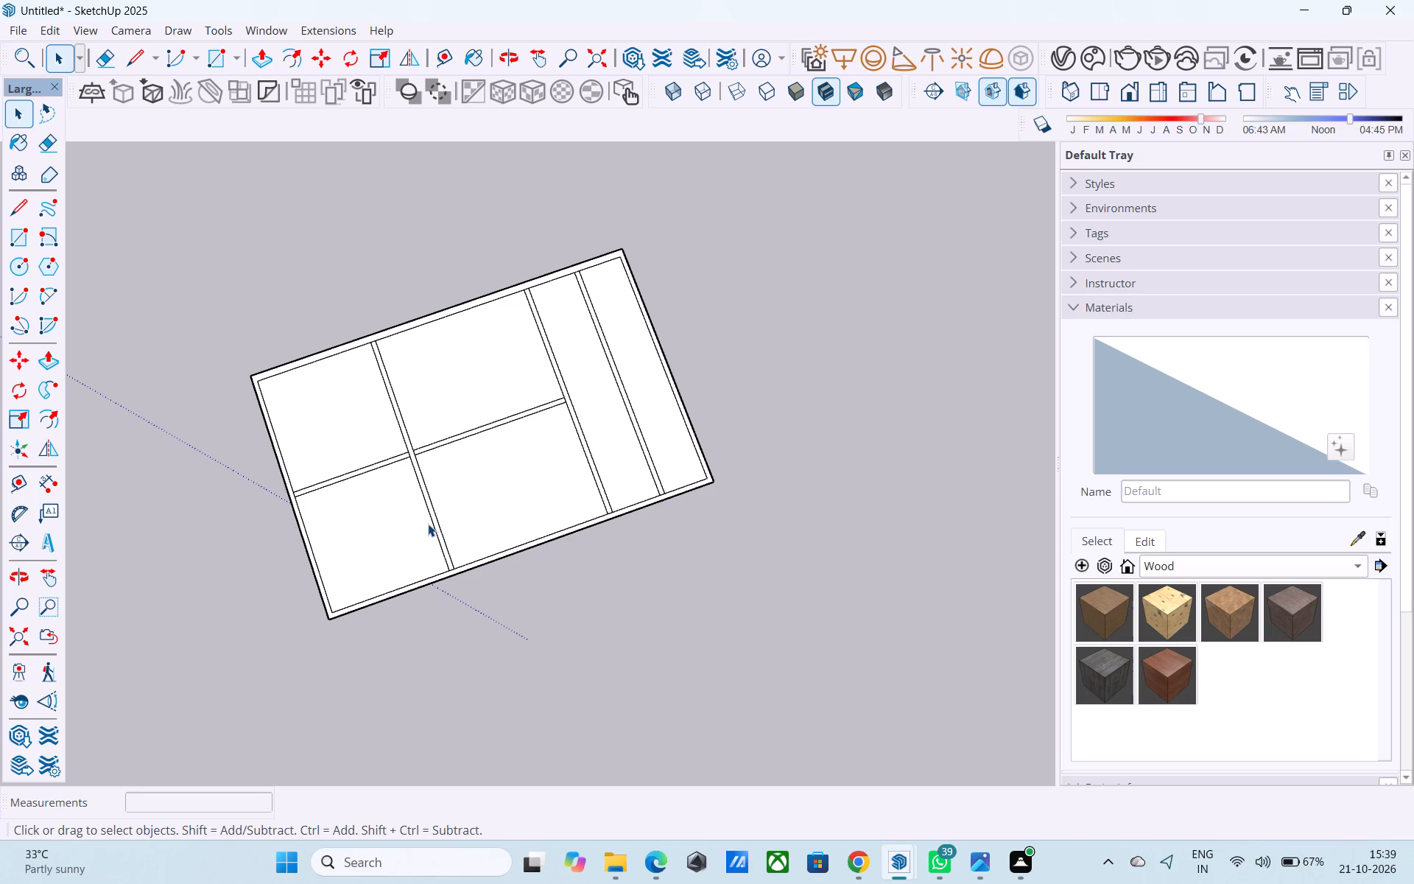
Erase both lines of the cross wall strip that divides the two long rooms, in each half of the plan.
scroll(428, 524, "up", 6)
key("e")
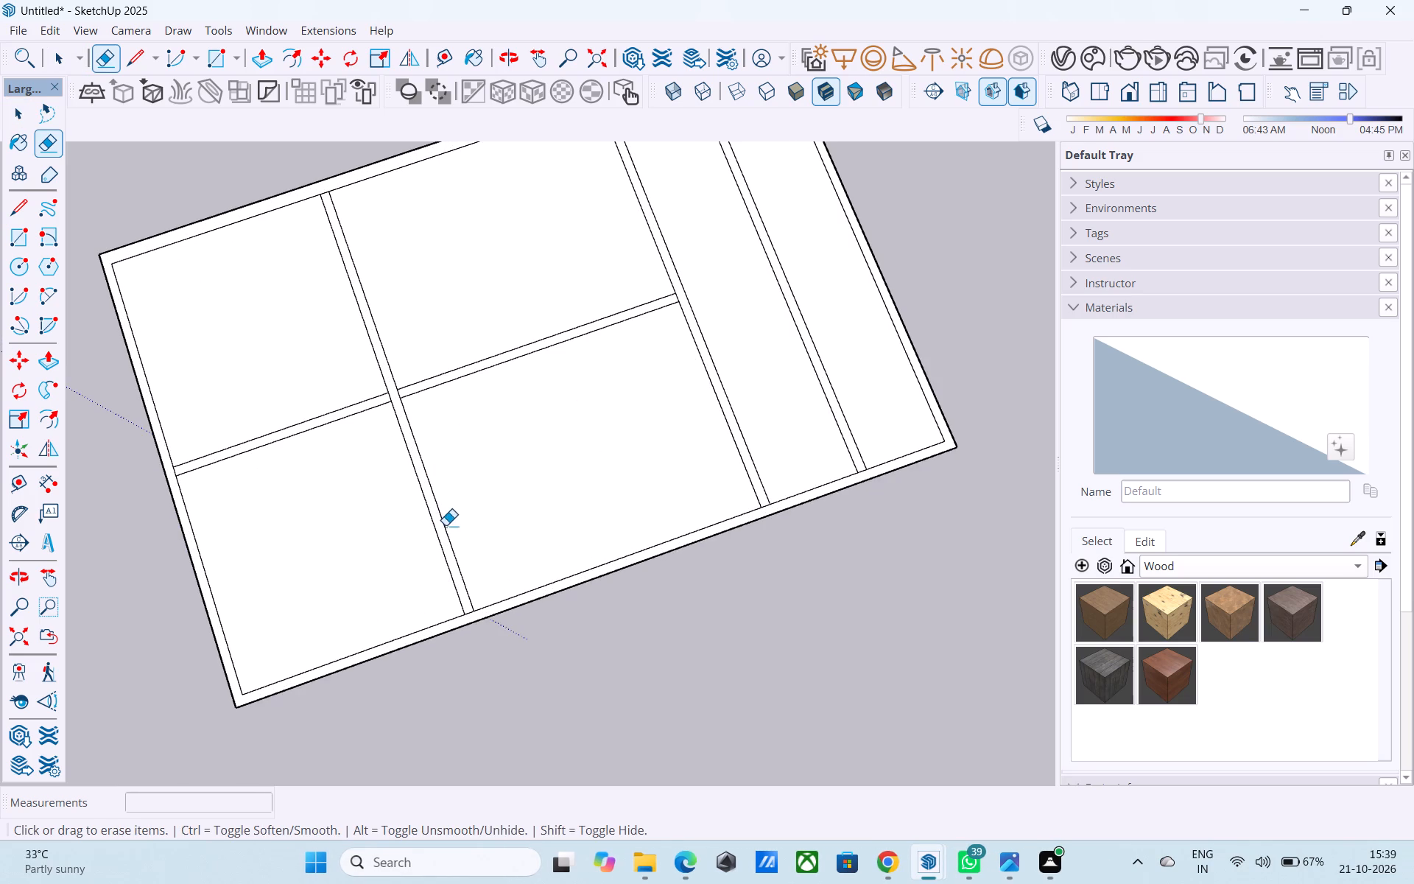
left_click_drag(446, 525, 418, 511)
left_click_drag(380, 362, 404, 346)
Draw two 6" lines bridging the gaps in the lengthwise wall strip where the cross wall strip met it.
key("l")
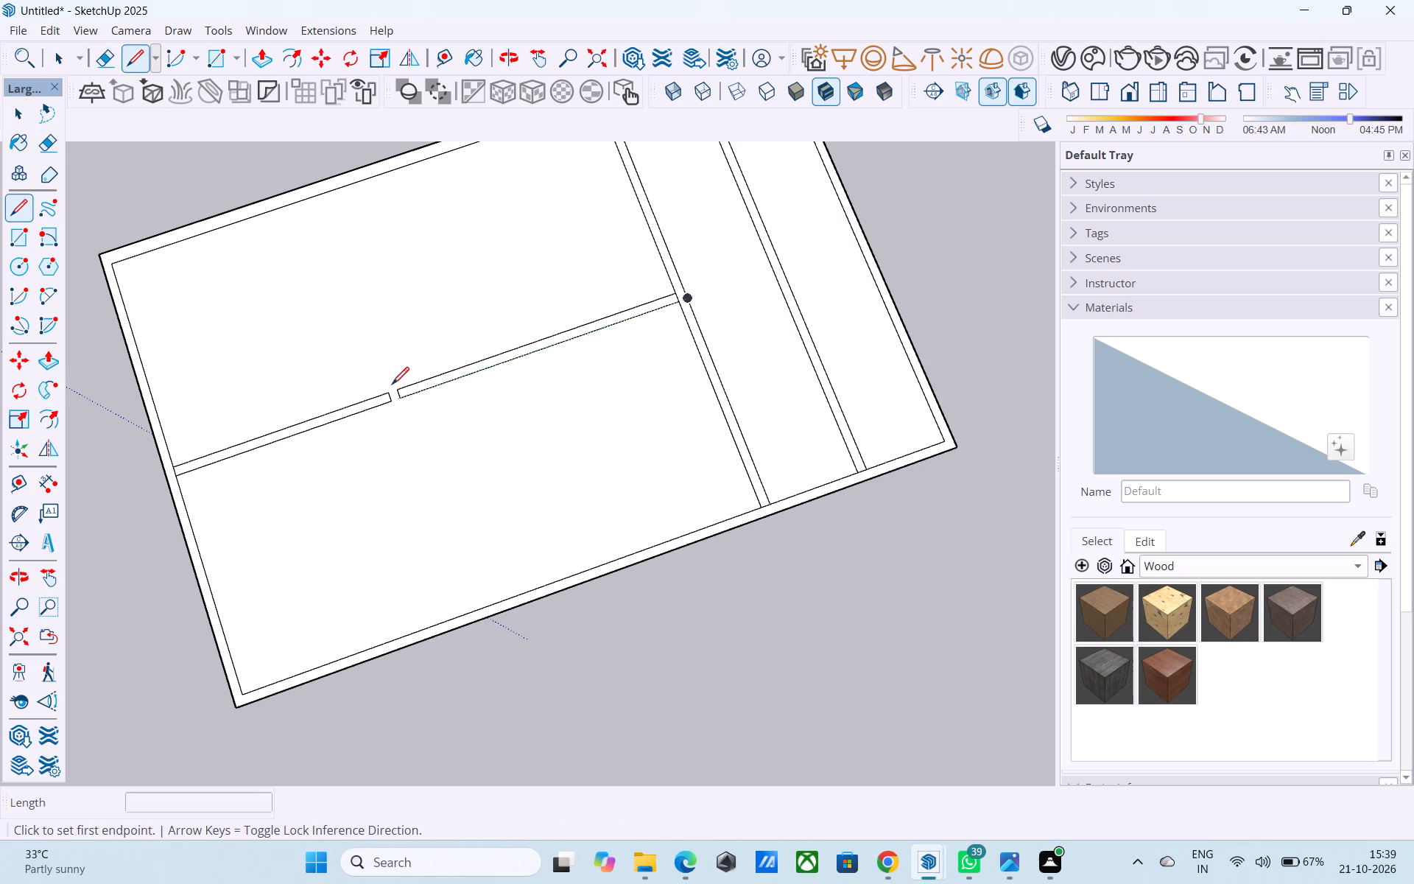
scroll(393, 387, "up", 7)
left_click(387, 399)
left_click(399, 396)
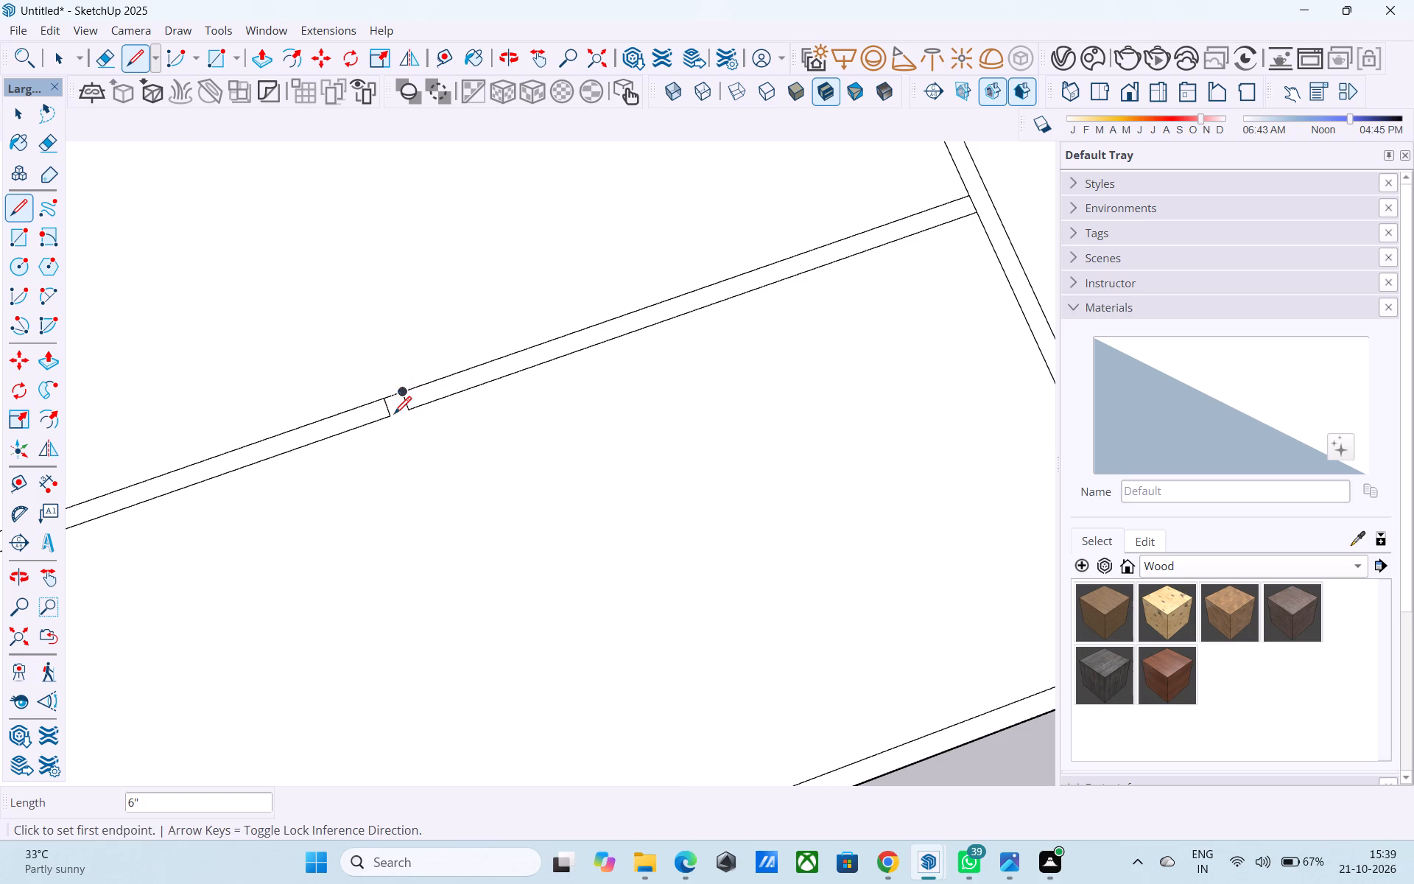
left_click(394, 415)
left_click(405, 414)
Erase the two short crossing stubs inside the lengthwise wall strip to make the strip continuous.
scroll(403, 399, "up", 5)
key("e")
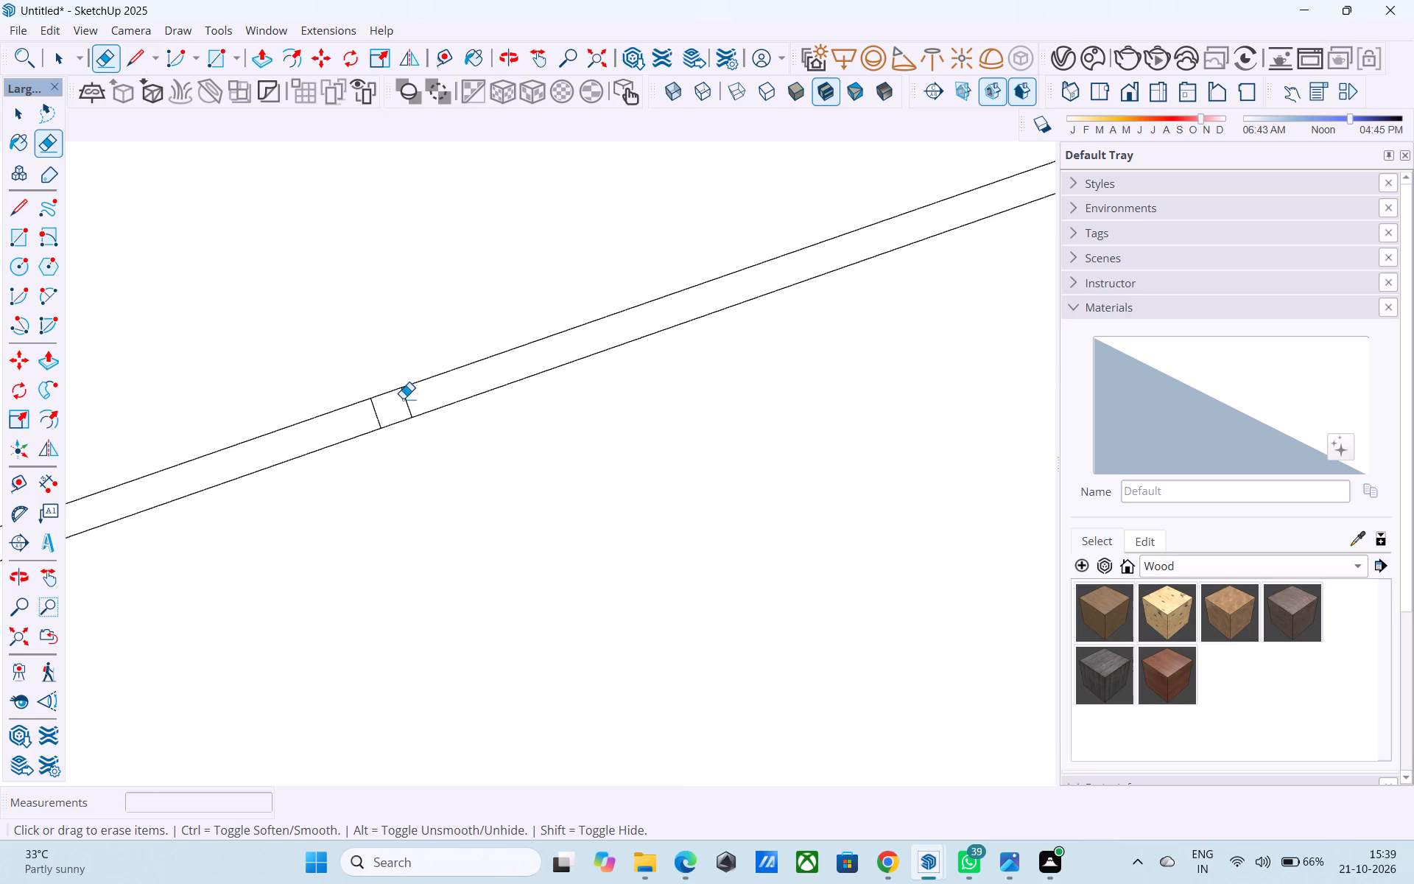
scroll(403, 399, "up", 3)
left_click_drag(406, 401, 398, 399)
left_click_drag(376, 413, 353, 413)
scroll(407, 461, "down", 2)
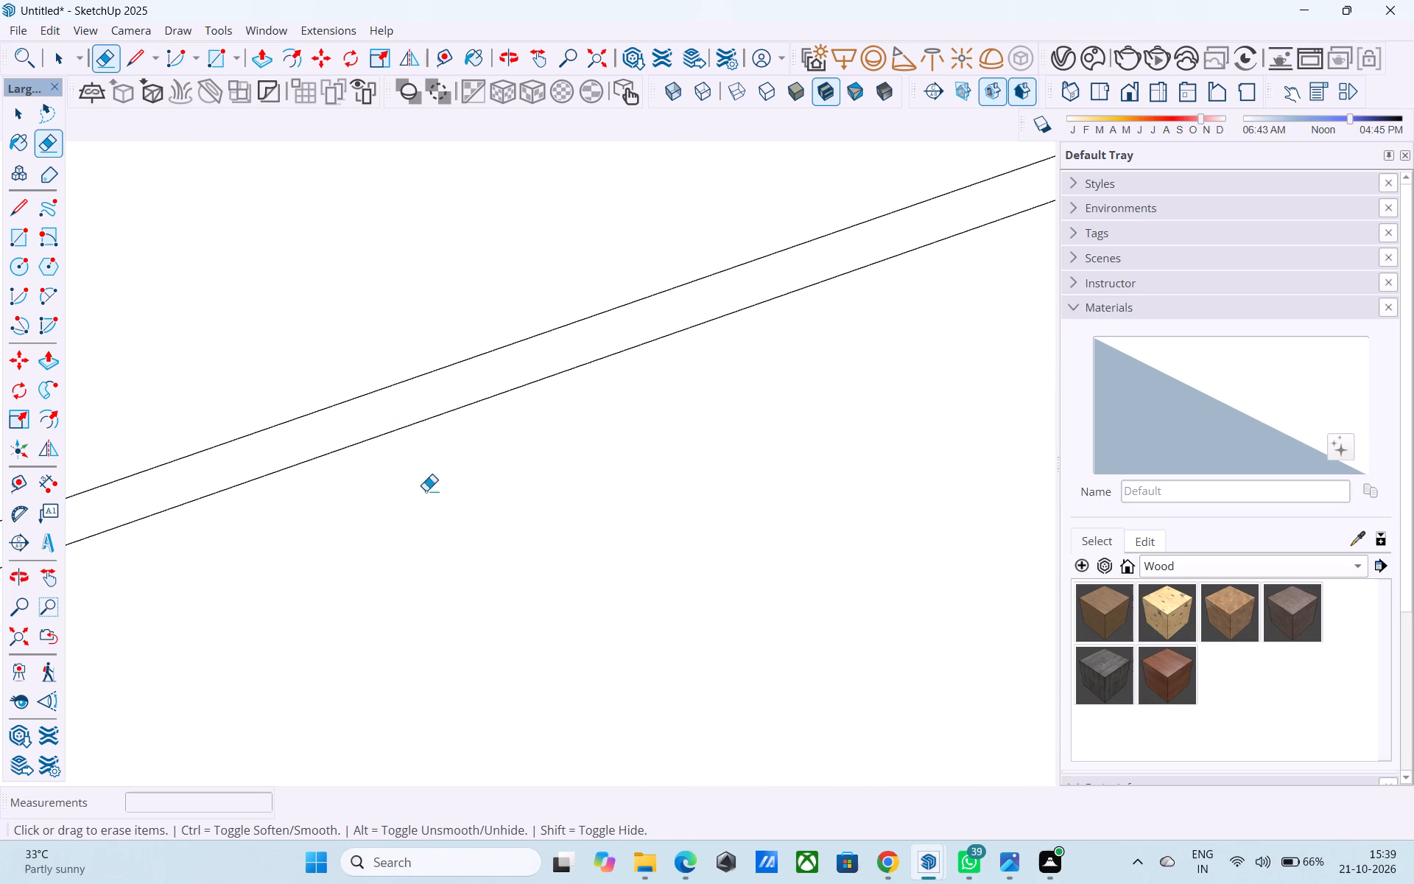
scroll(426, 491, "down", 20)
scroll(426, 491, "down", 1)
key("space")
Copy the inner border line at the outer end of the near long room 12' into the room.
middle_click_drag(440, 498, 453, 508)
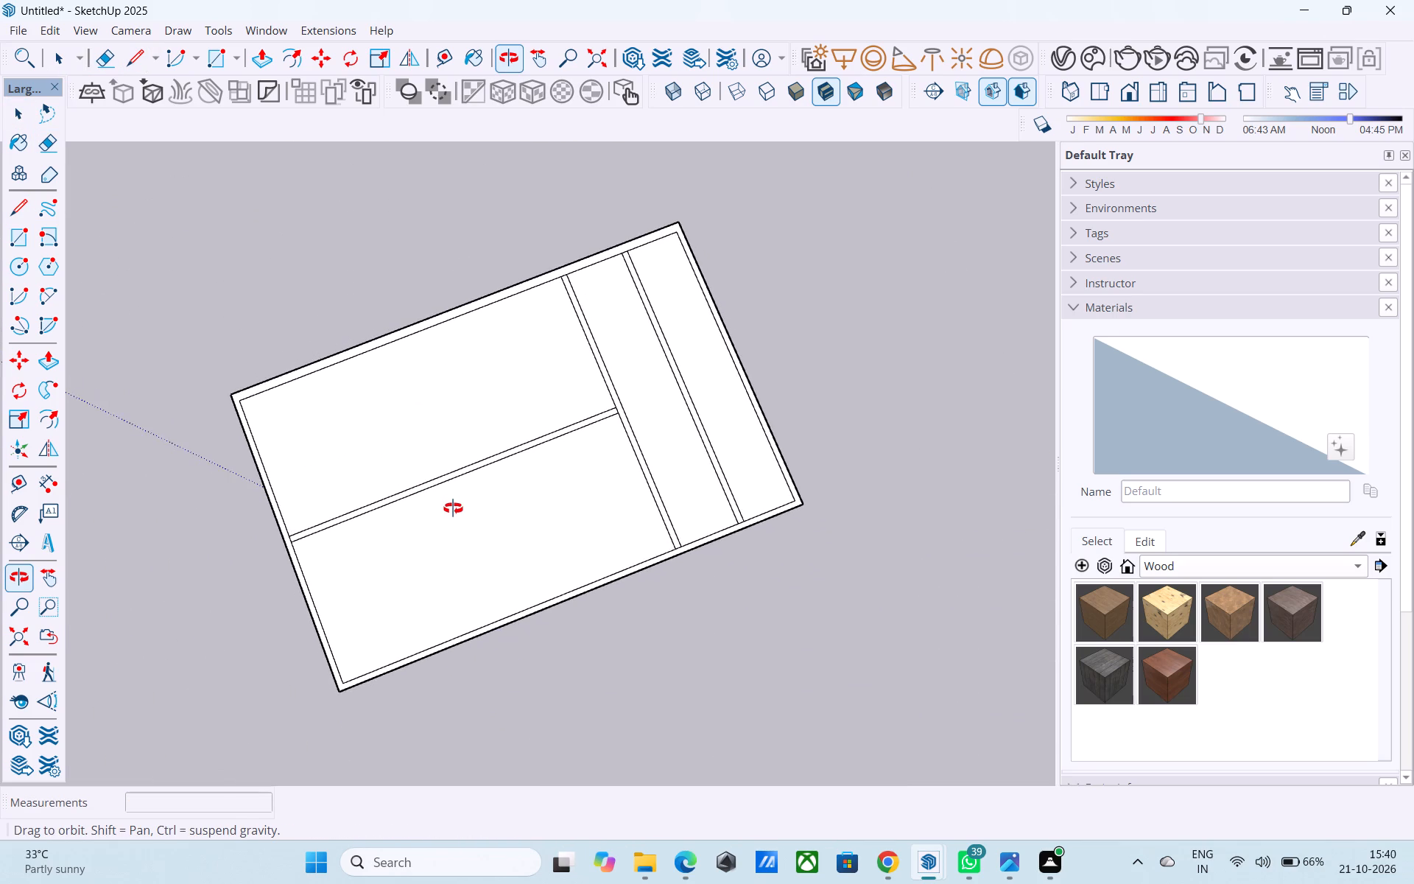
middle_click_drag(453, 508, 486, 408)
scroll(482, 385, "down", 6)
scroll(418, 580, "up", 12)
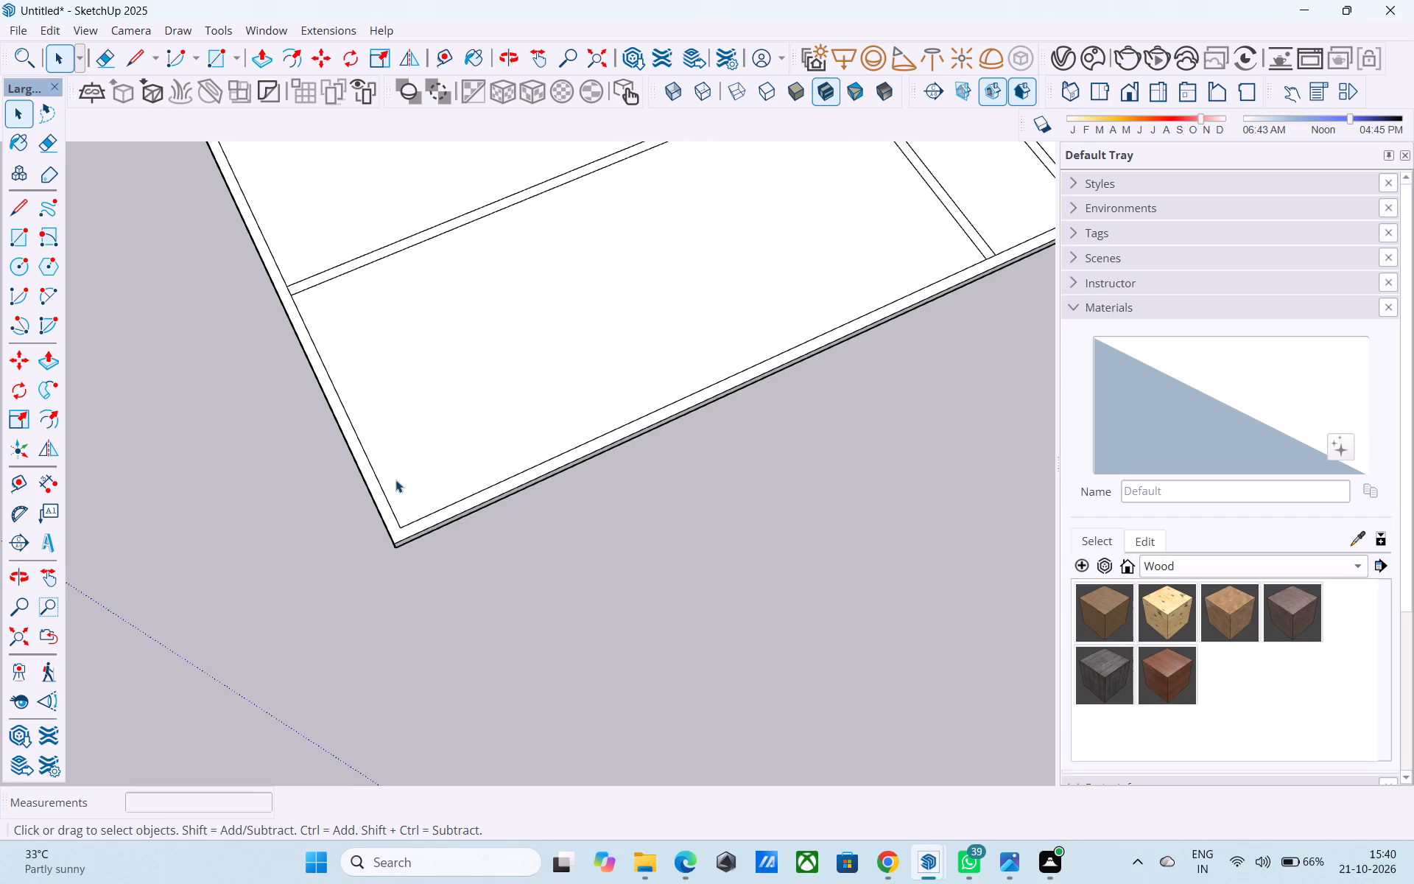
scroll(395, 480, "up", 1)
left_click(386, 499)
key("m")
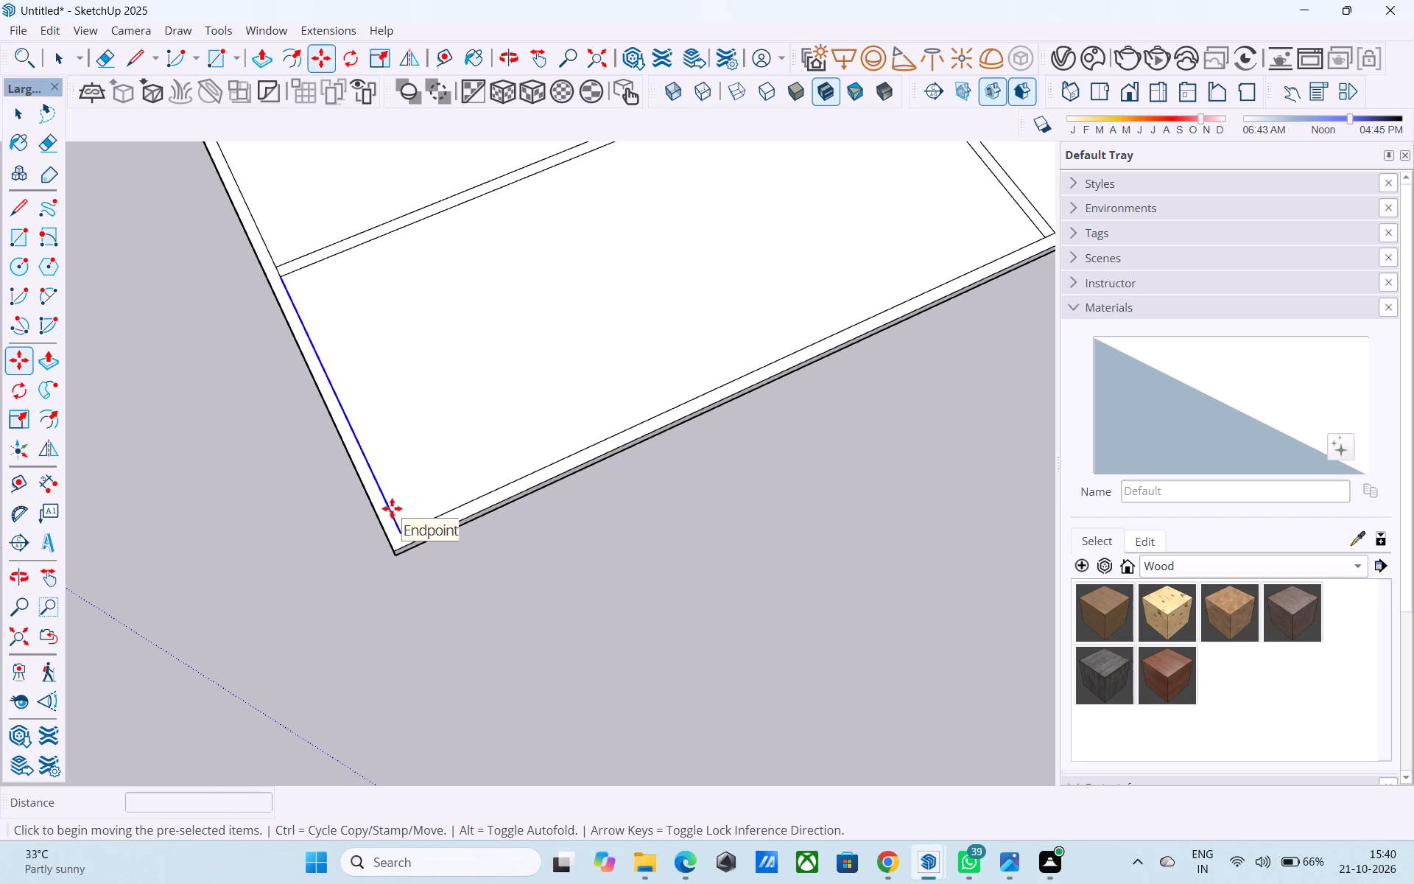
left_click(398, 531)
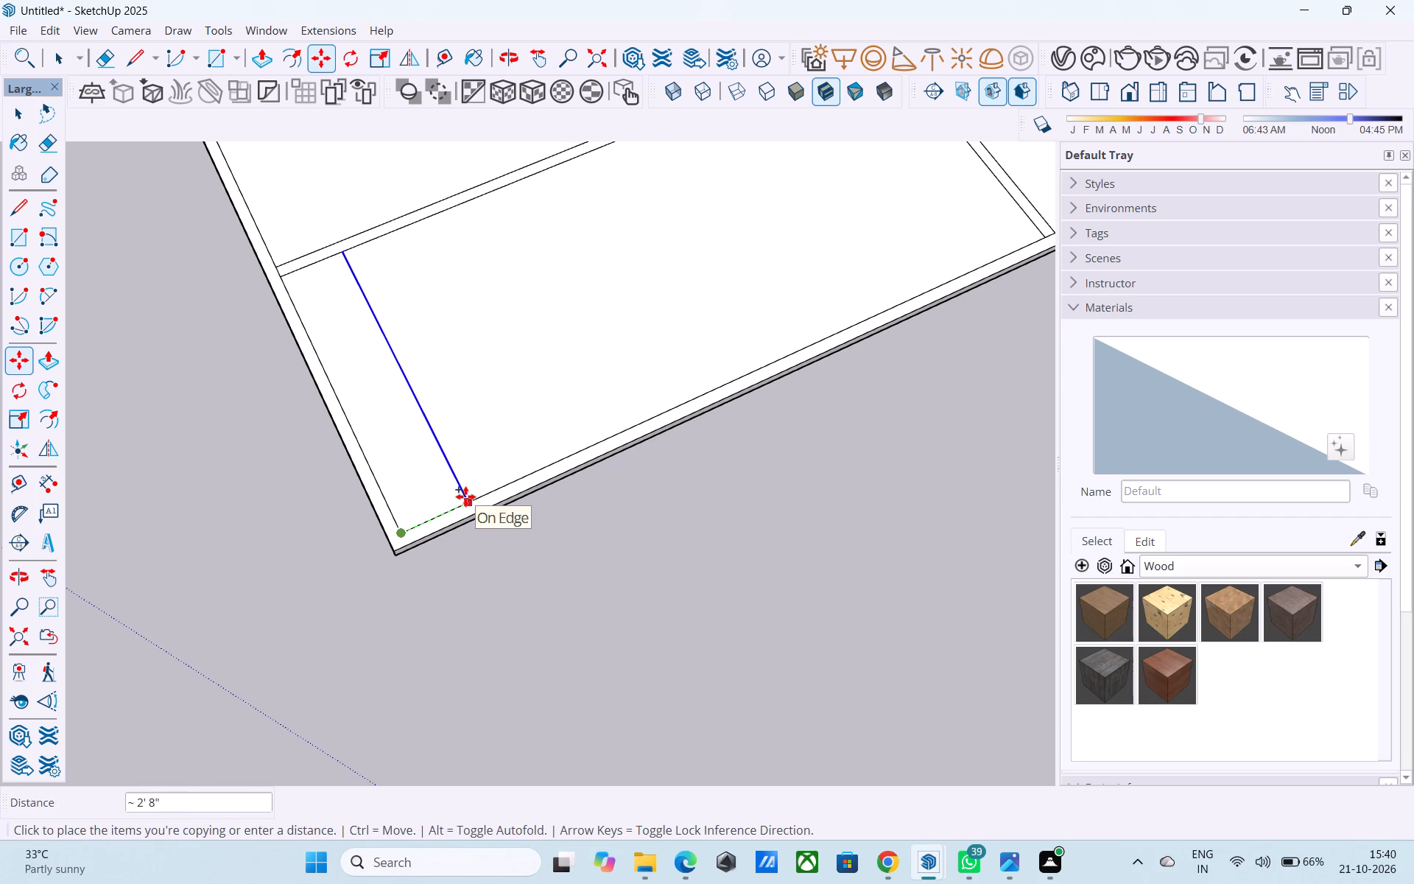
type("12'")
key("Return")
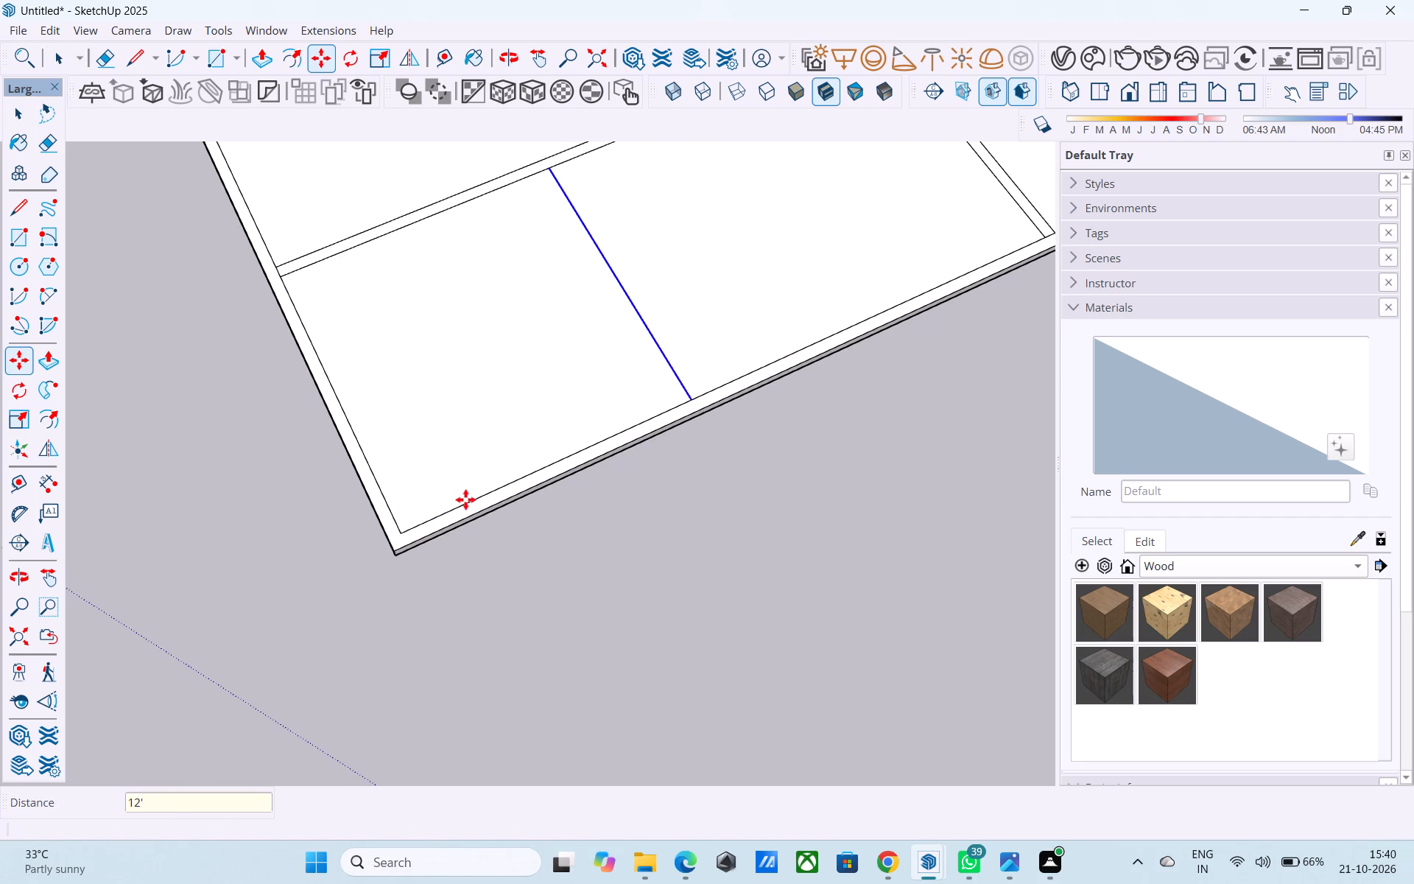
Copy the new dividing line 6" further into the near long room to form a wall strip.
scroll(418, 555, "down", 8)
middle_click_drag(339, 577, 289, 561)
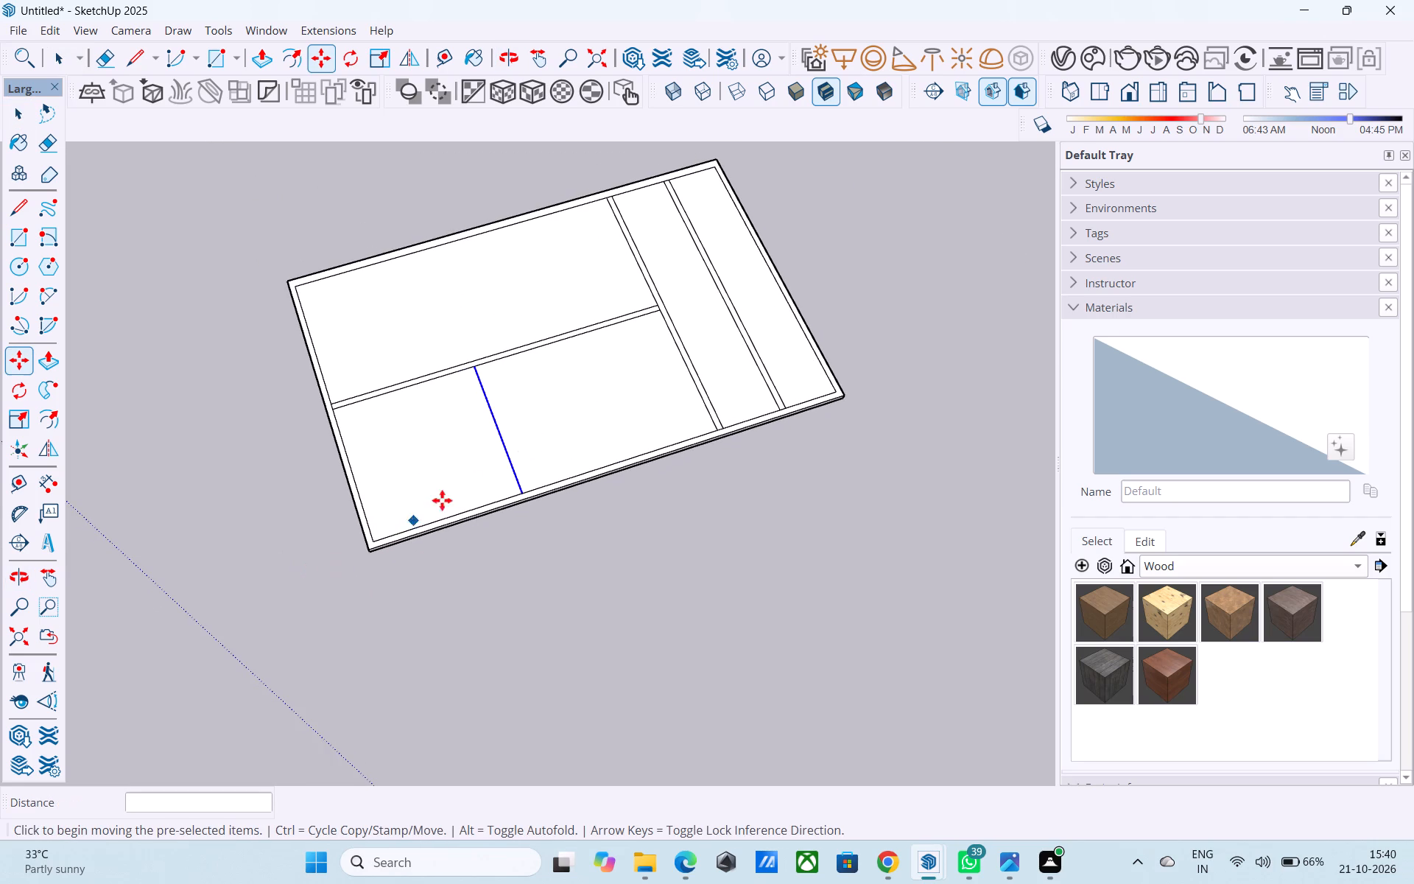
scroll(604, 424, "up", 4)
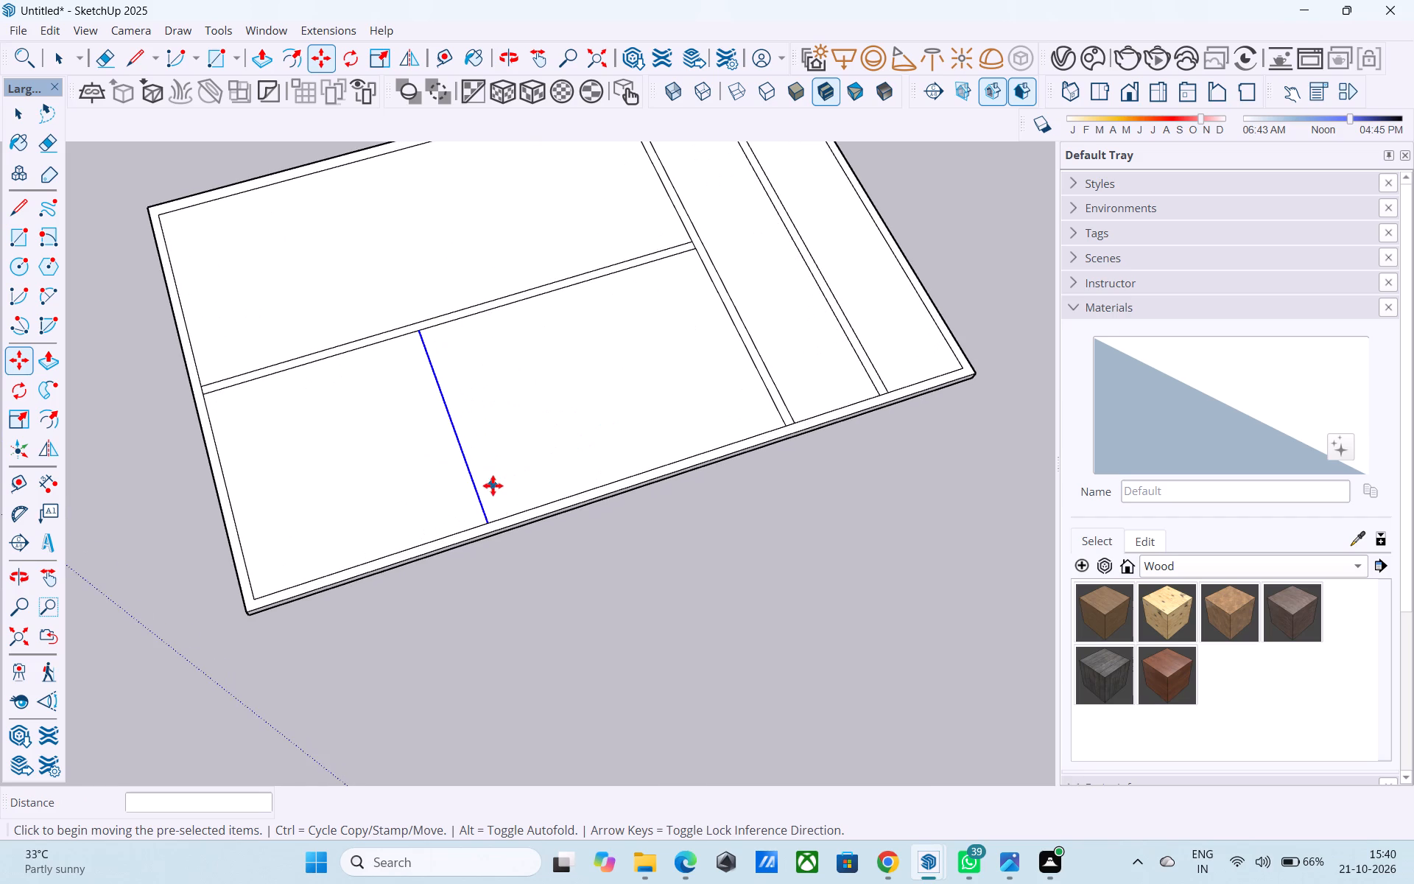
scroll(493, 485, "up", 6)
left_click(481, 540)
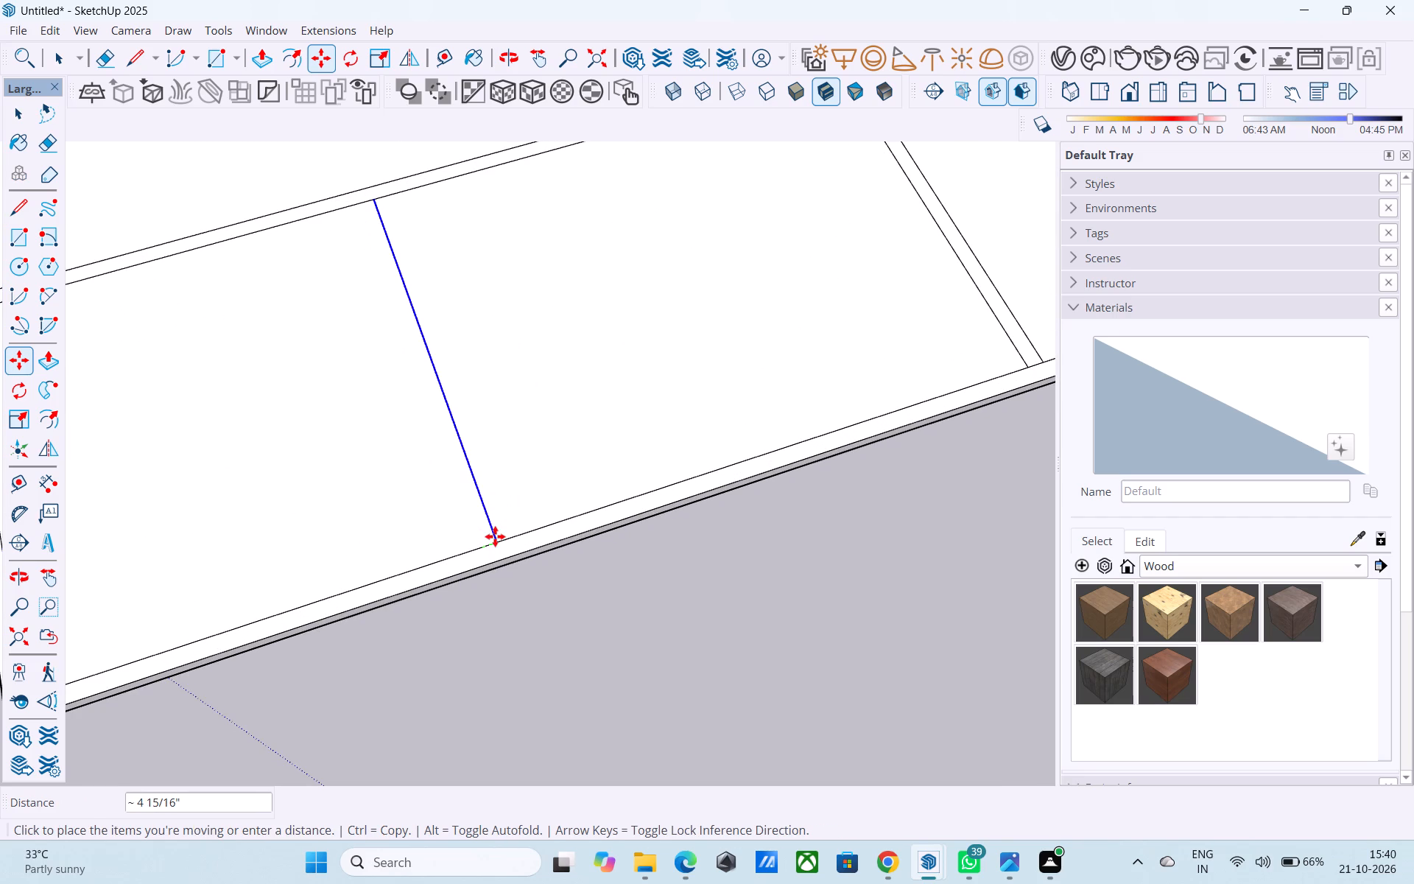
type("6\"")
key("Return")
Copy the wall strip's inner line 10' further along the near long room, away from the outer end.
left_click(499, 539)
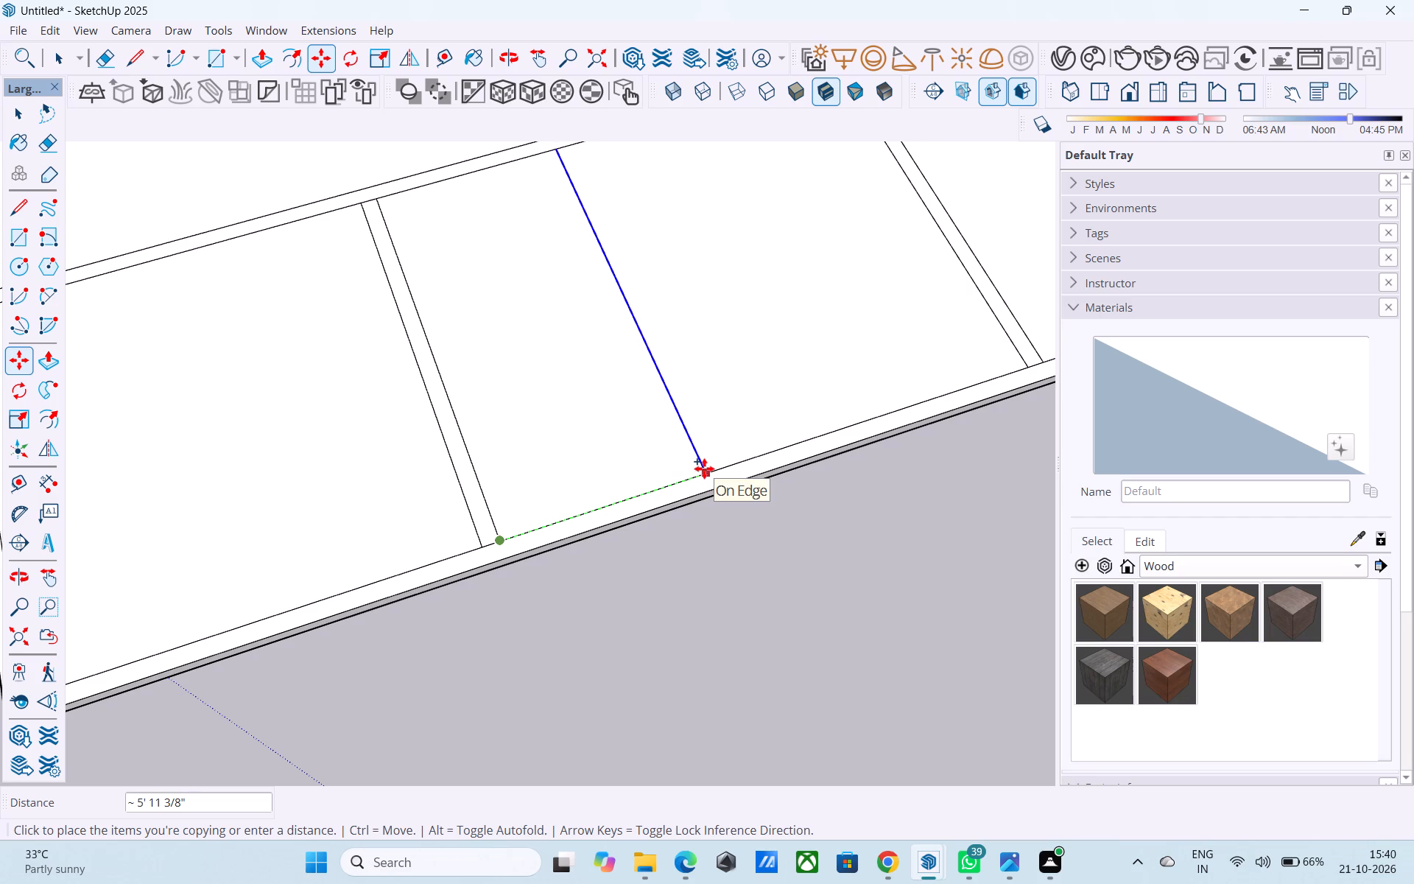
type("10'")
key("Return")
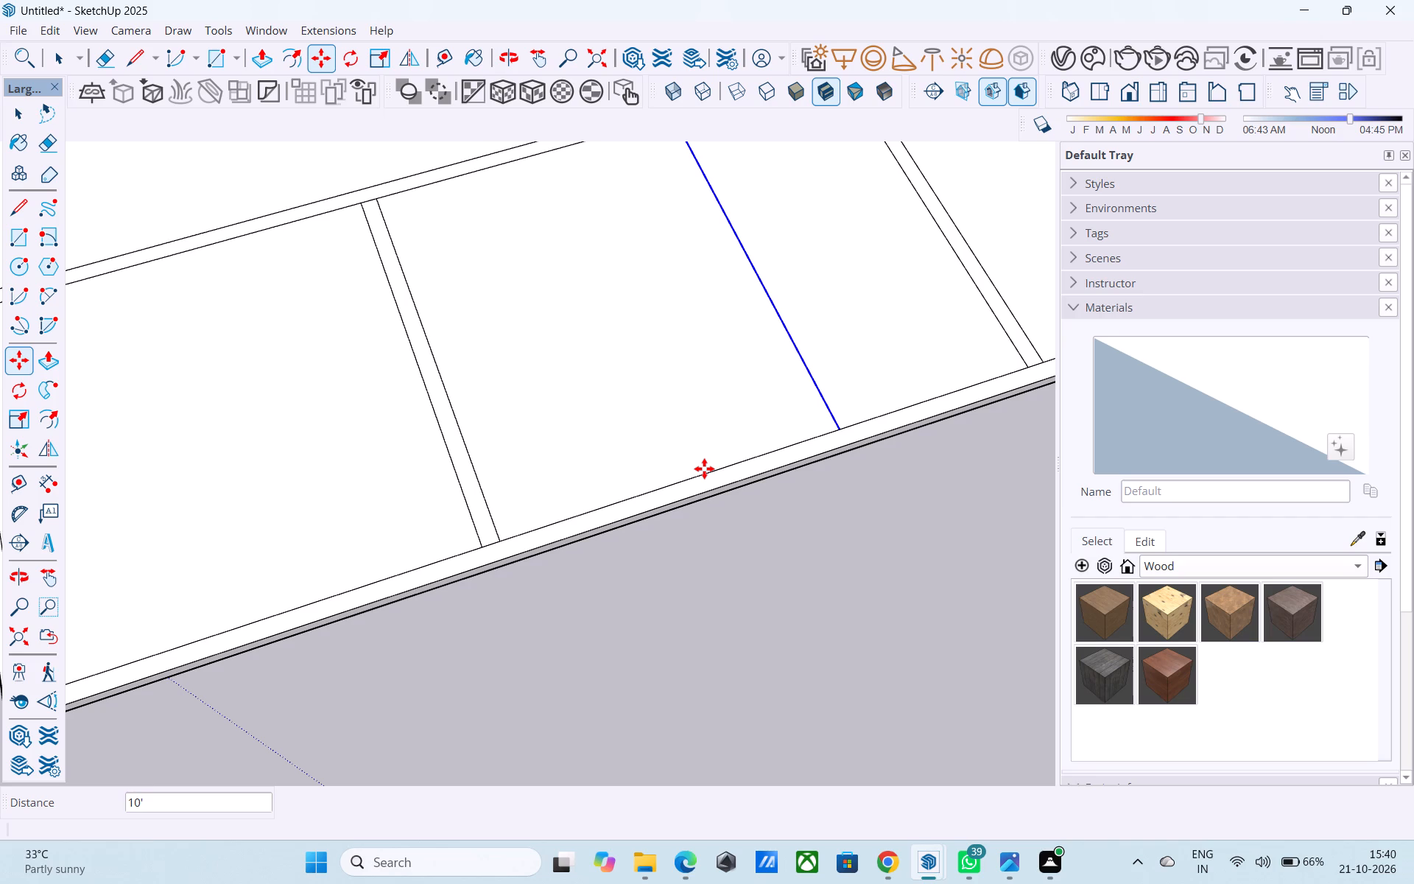
Examine the revised room divisions across the whole floor plan from several angles.
scroll(739, 531, "down", 11)
middle_click_drag(764, 620, 794, 469)
scroll(794, 469, "up", 6)
scroll(794, 469, "down", 5)
middle_click_drag(650, 480, 620, 580)
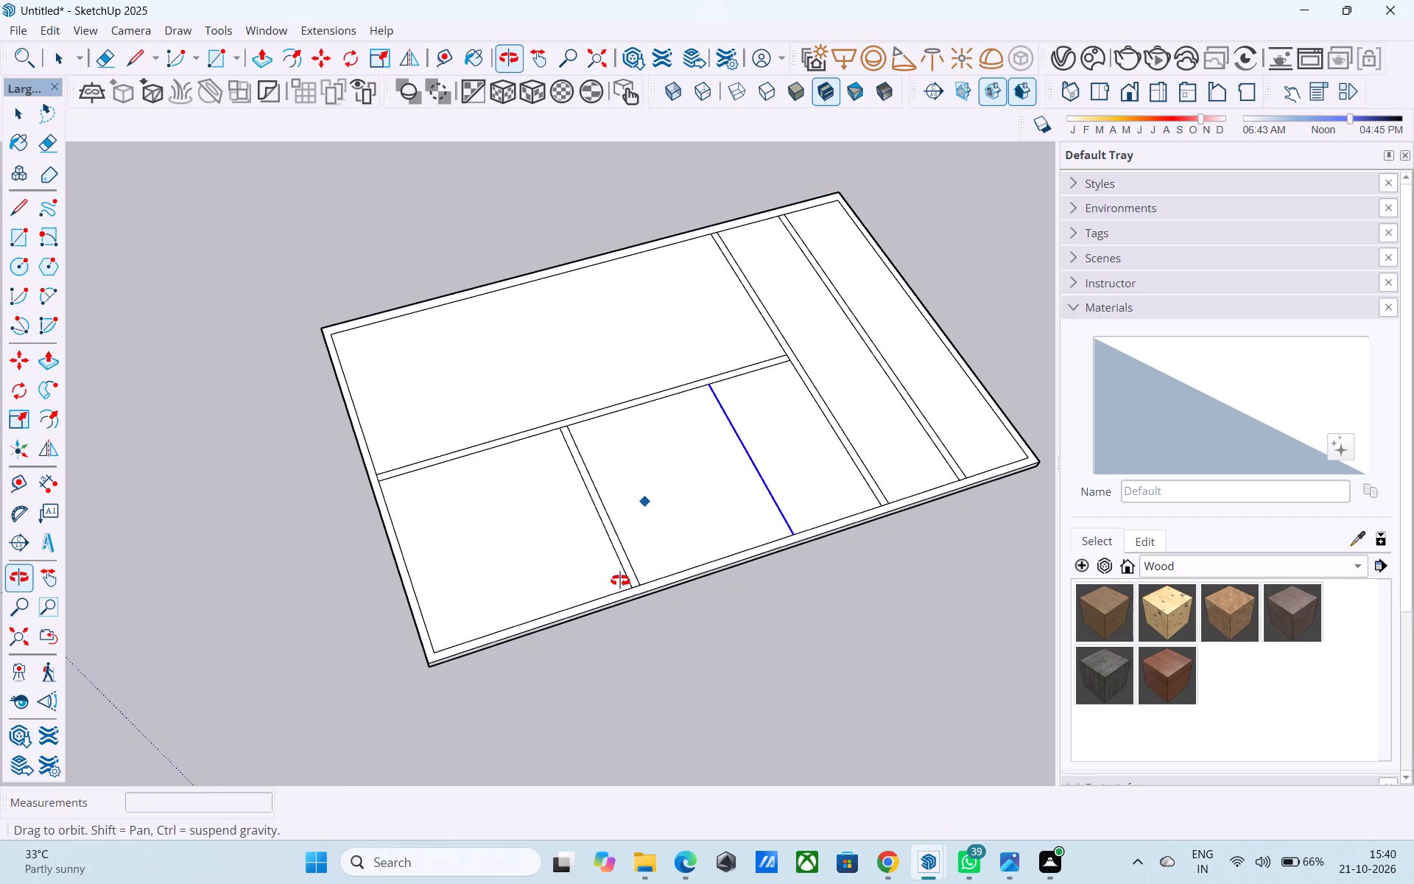
middle_click_drag(620, 580, 620, 582)
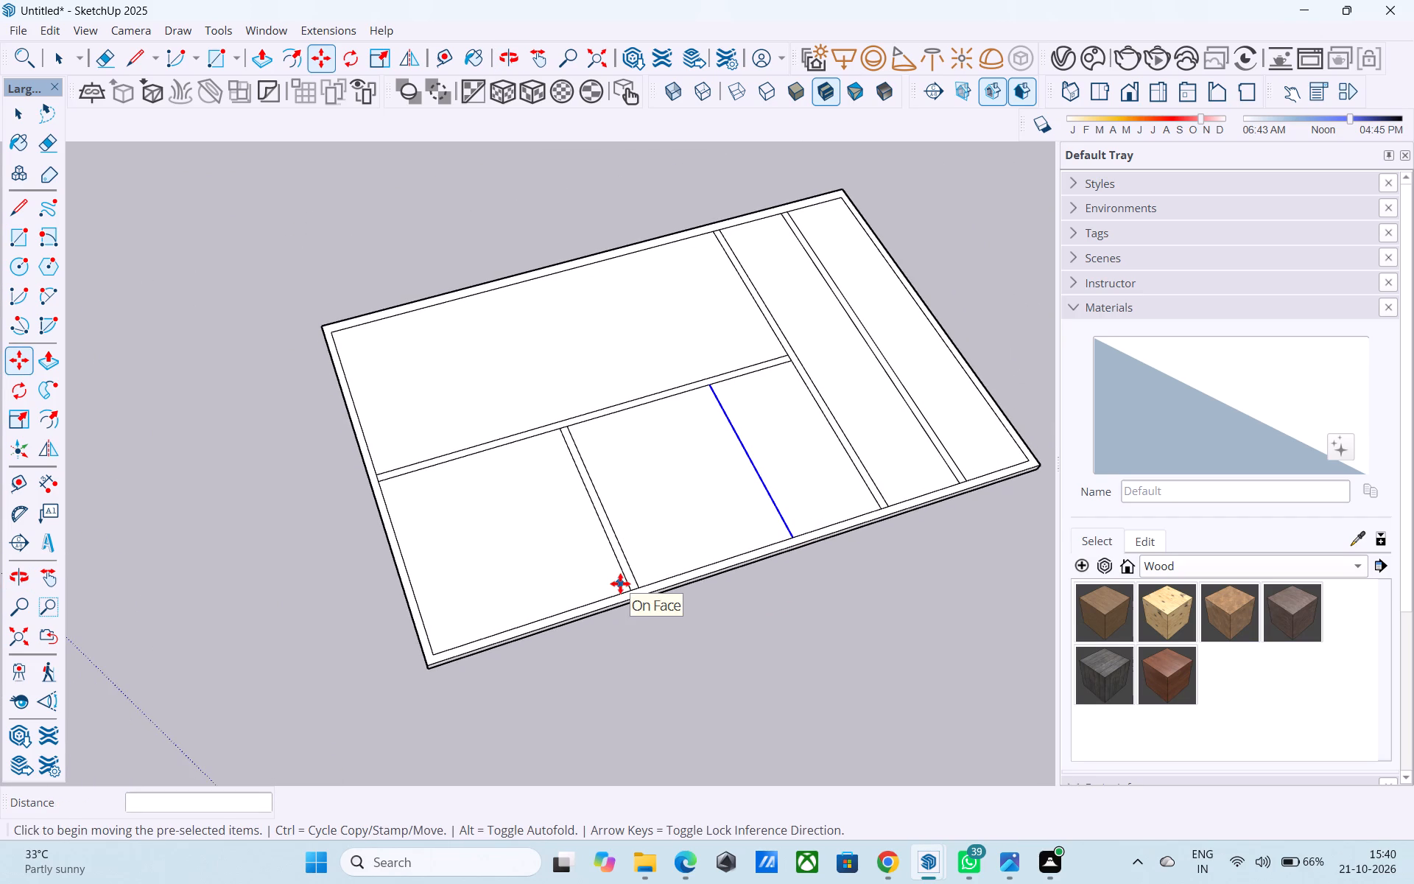
middle_click_drag(616, 572, 611, 584)
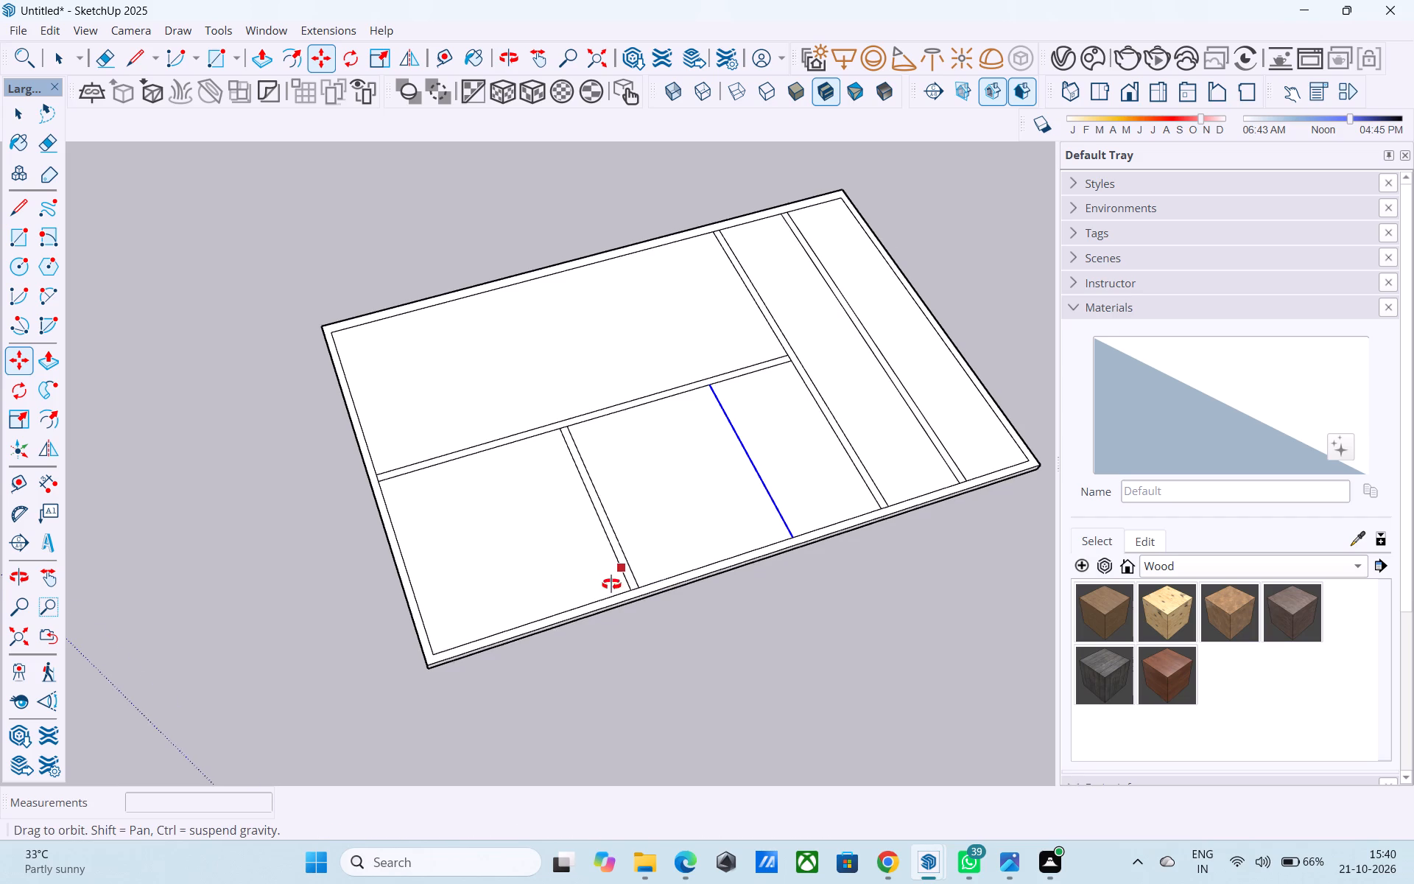
middle_click_drag(611, 584, 616, 629)
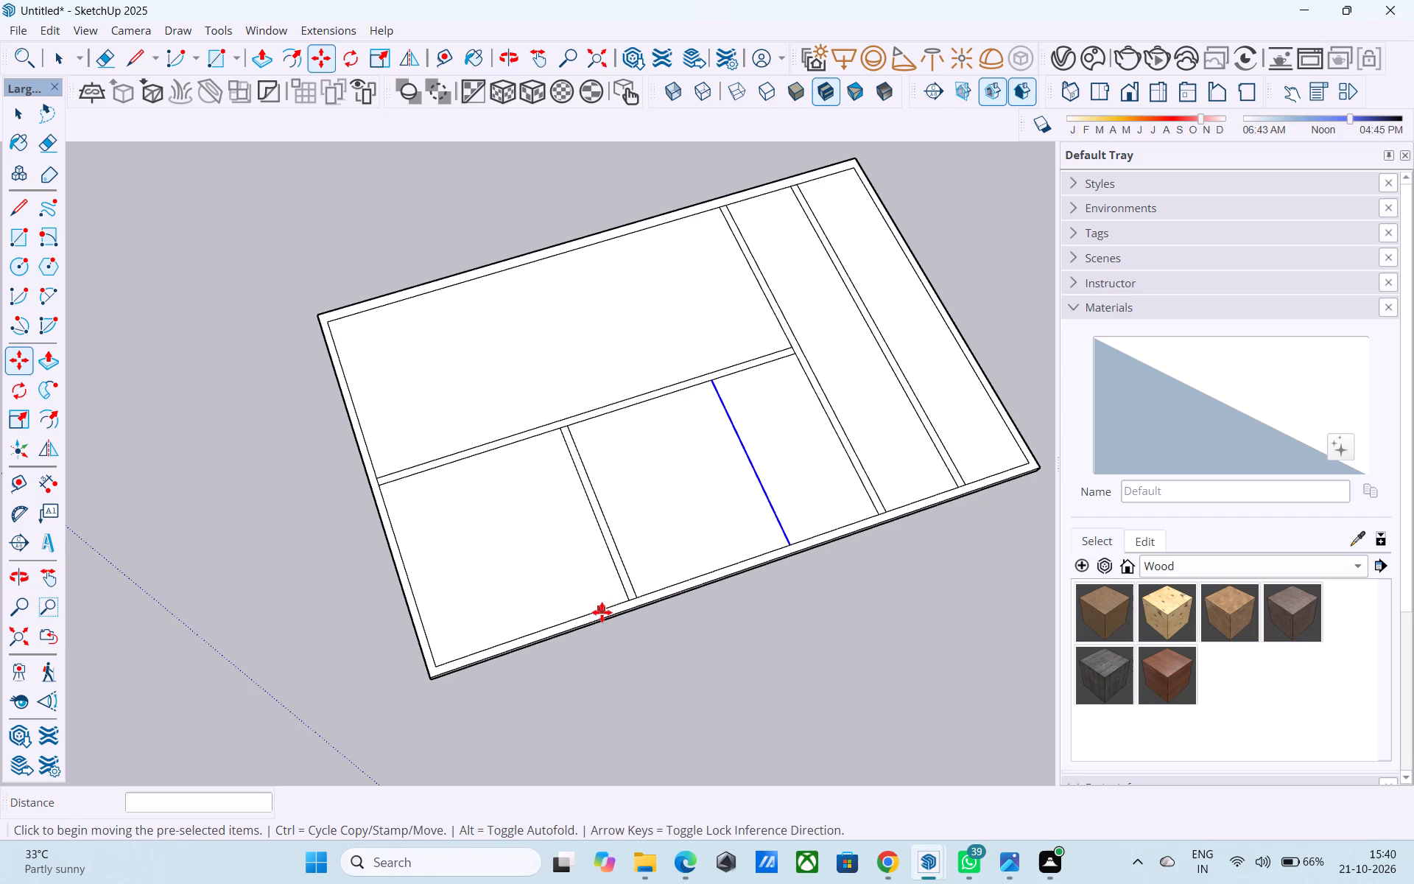
scroll(602, 612, "down", 5)
scroll(595, 600, "up", 1)
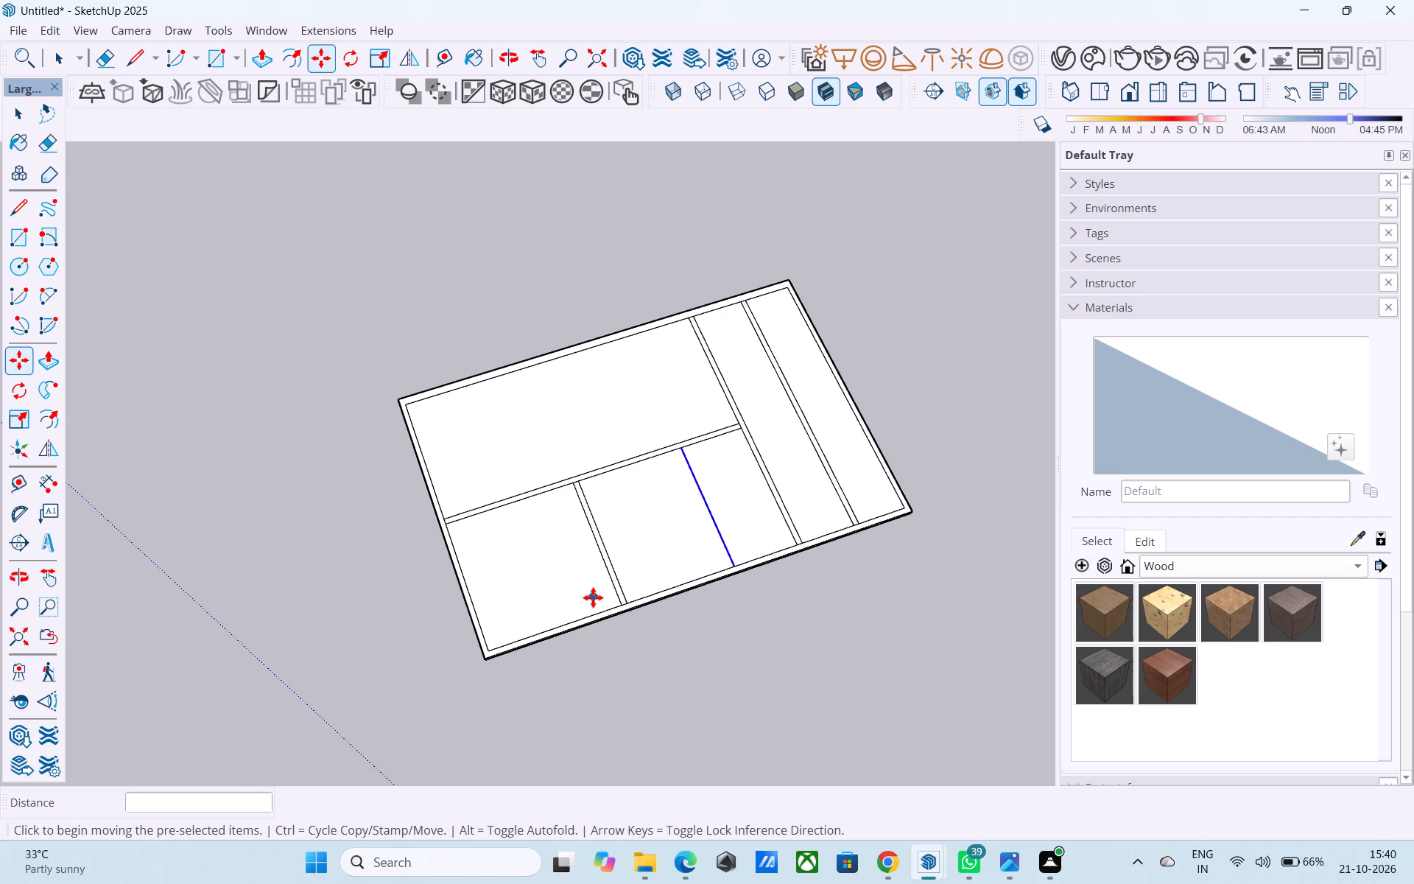
scroll(593, 597, "down", 4)
Erase the entire slab with its floor plan lines, including the leftover edge fragments.
key("e")
left_click_drag(750, 655, 537, 349)
left_click_drag(454, 579, 563, 558)
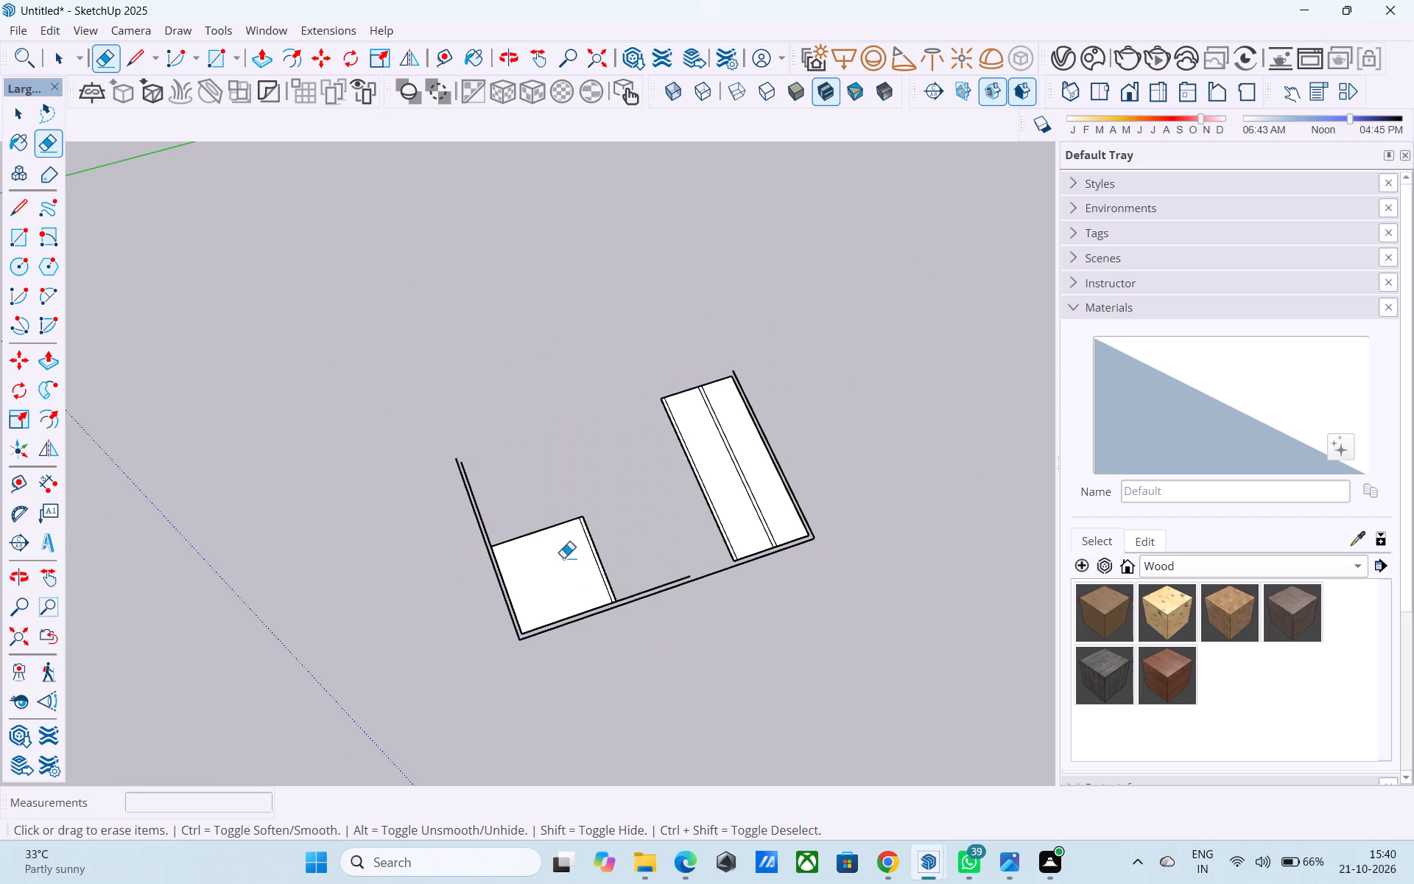
left_click_drag(563, 558, 486, 501)
left_click_drag(706, 423, 725, 353)
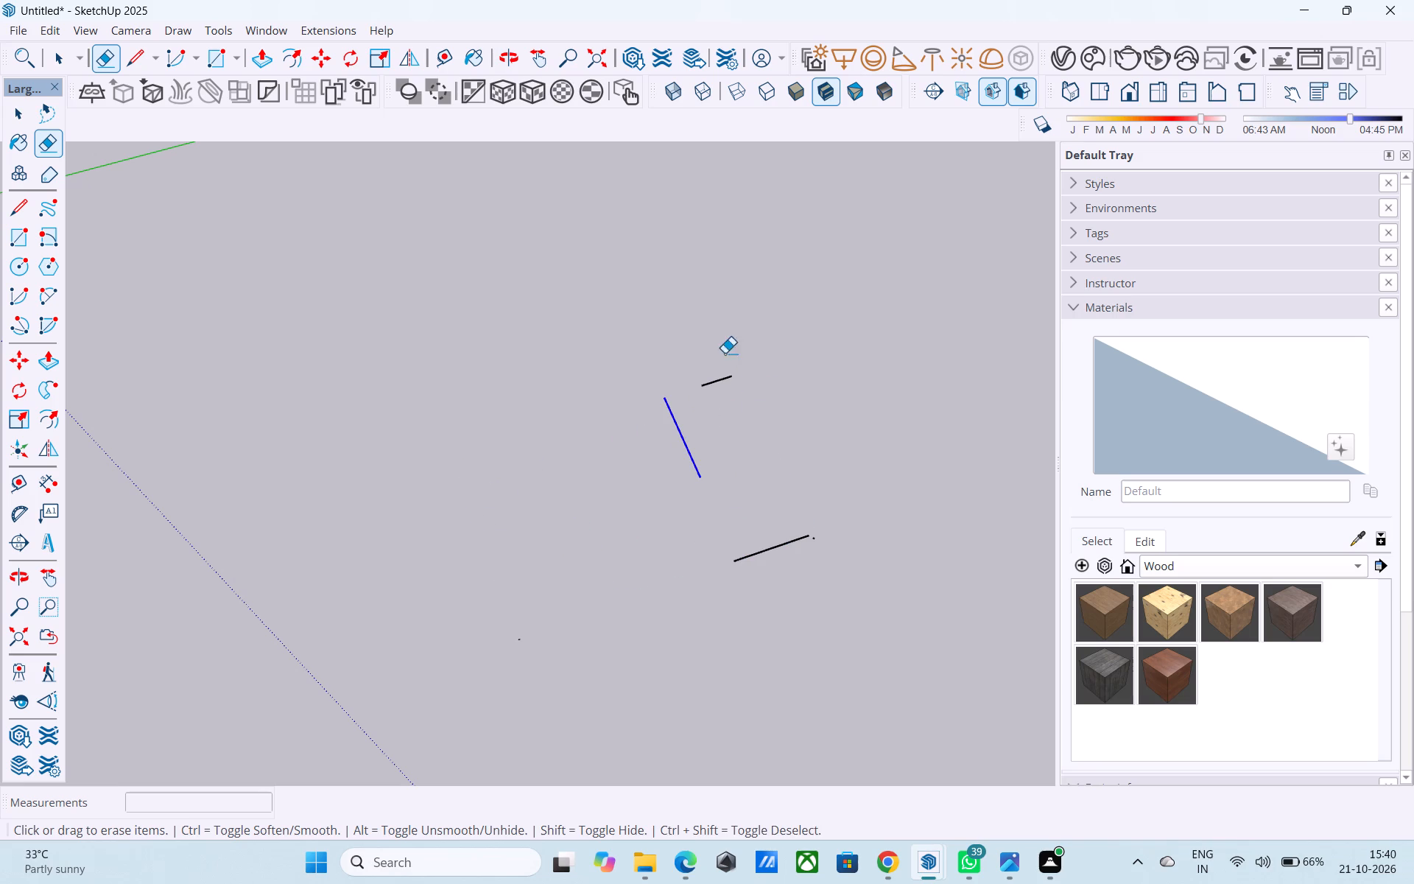
left_click_drag(725, 353, 756, 574)
key("space")
scroll(620, 503, "down", 7)
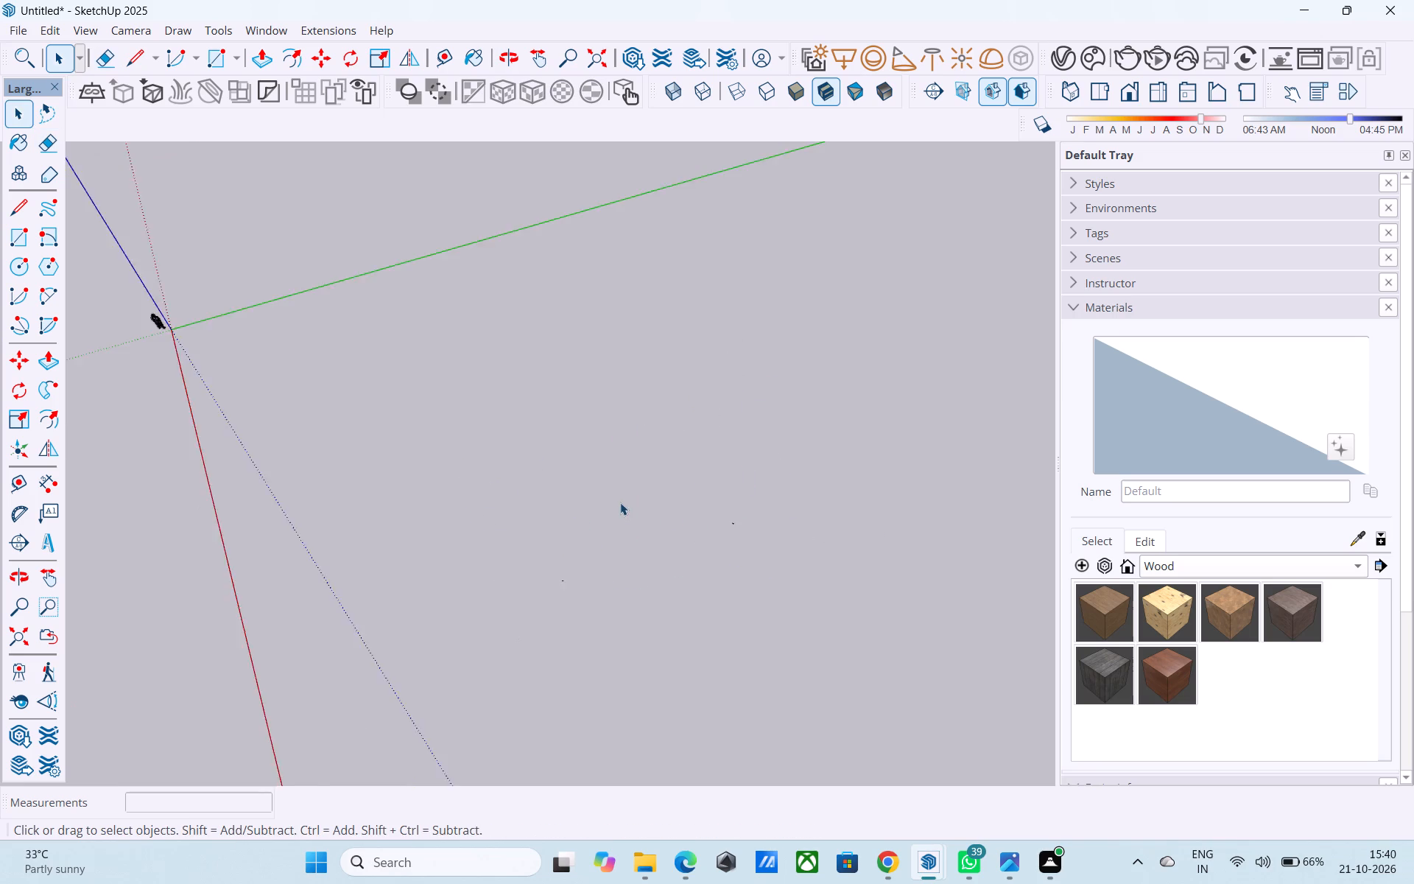
left_click_drag(857, 665, 449, 303)
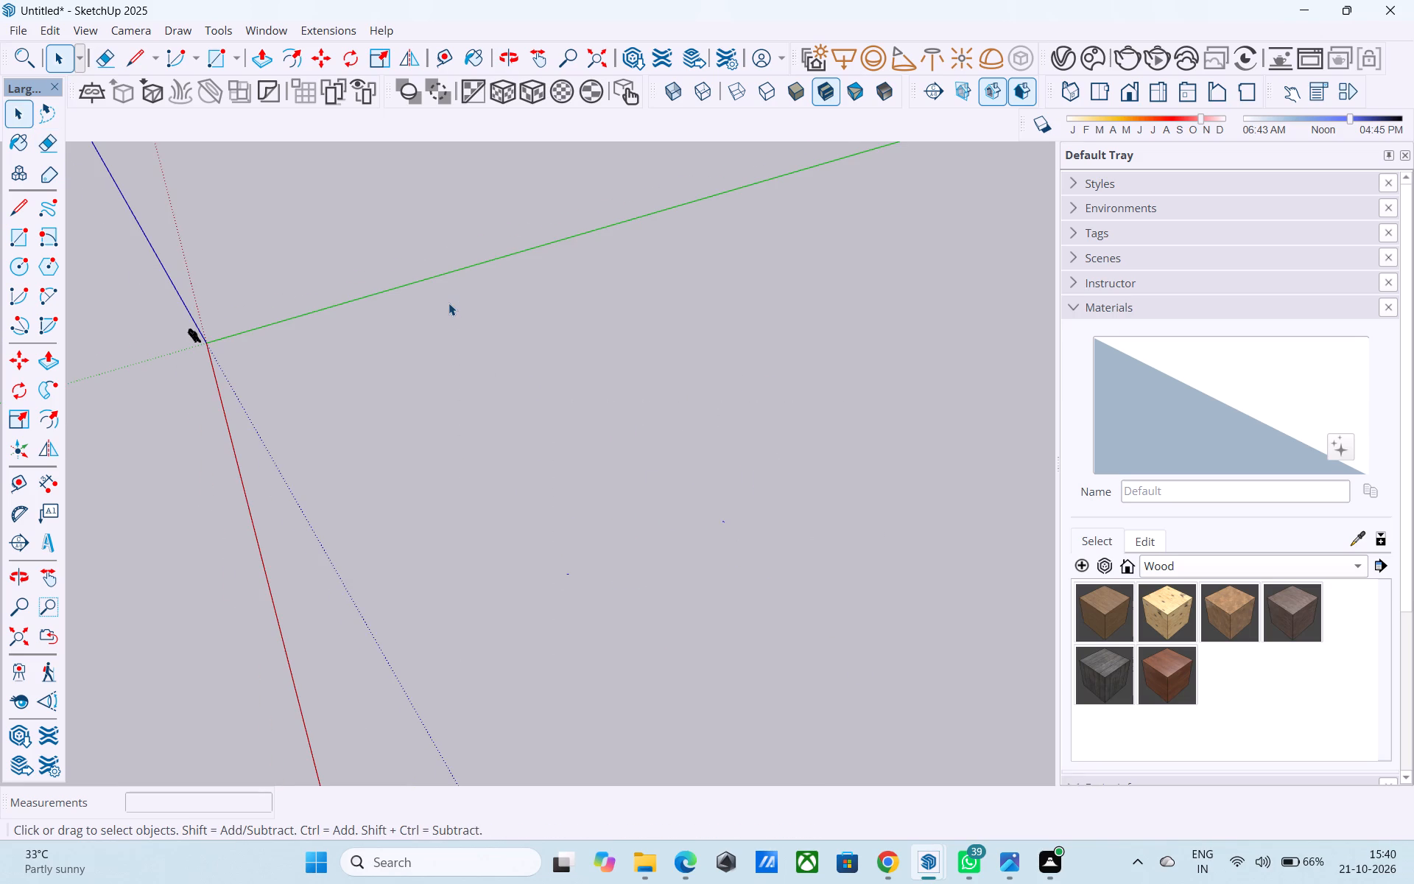
key("Delete")
Draw a 40' by 40' rectangle on the ground plane, away from the origin.
key("r")
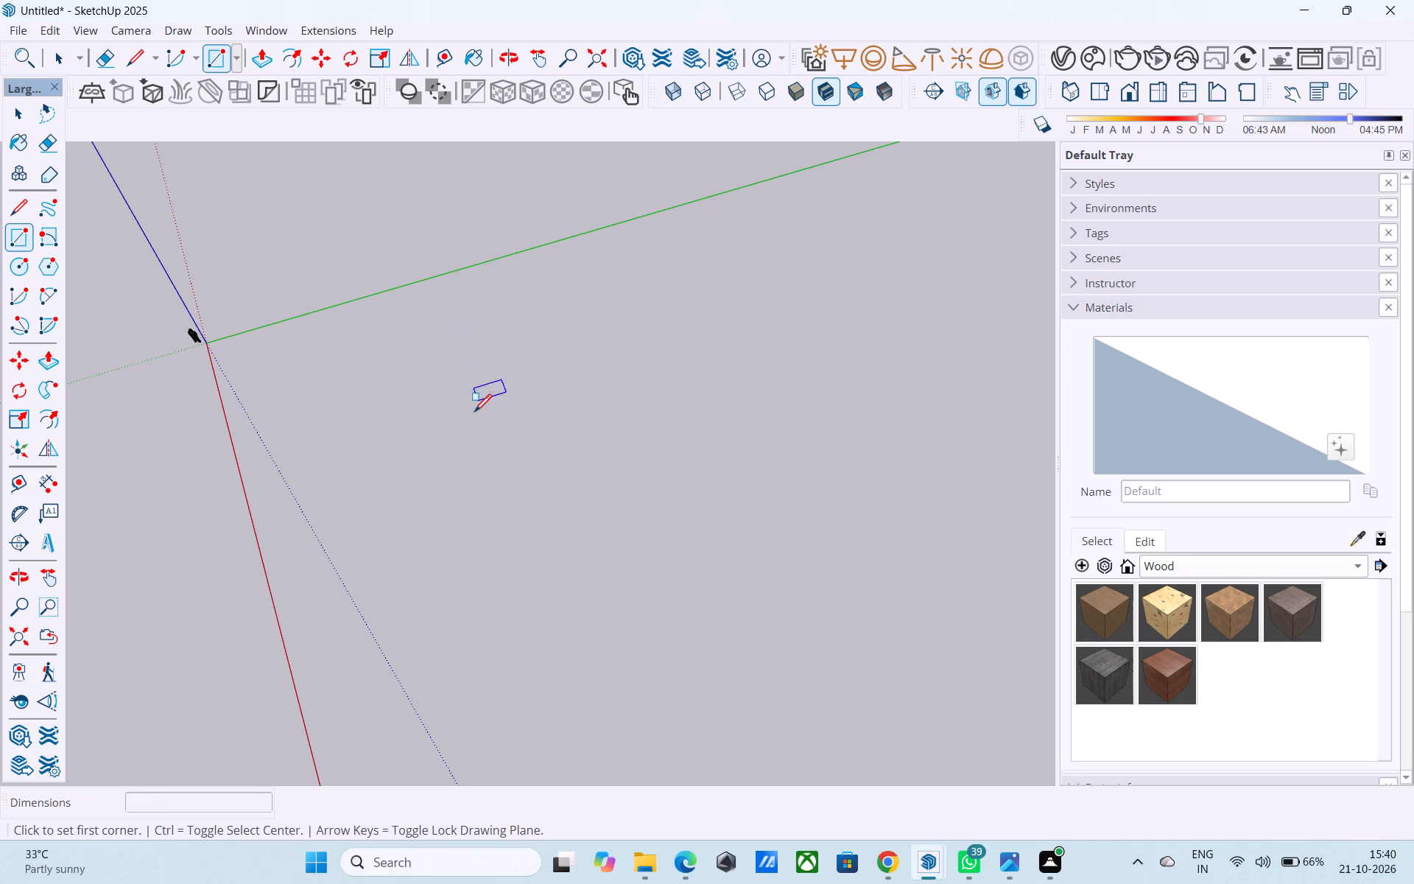
left_click(477, 484)
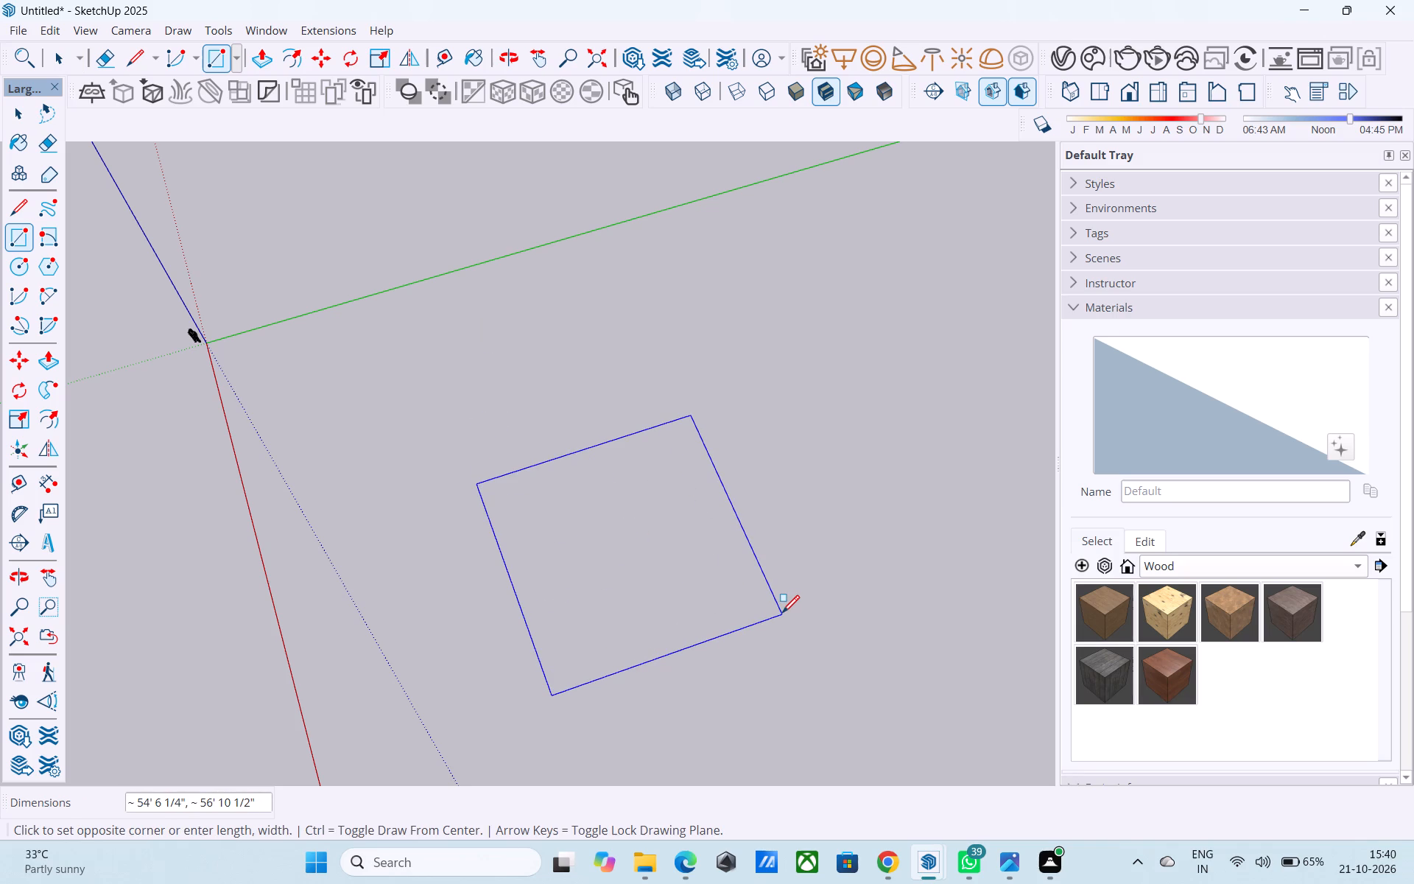
key("3")
key("BackSpace")
type("40',5")
key("BackSpace")
type("40'")
key("Return")
Offset the square face's outline 9" inward to form the outer wall border.
middle_click_drag(766, 603, 675, 542)
scroll(540, 415, "up", 4)
scroll(532, 400, "down", 5)
middle_click_drag(532, 399, 543, 476)
scroll(543, 476, "down", 1)
scroll(544, 485, "up", 7)
key("space")
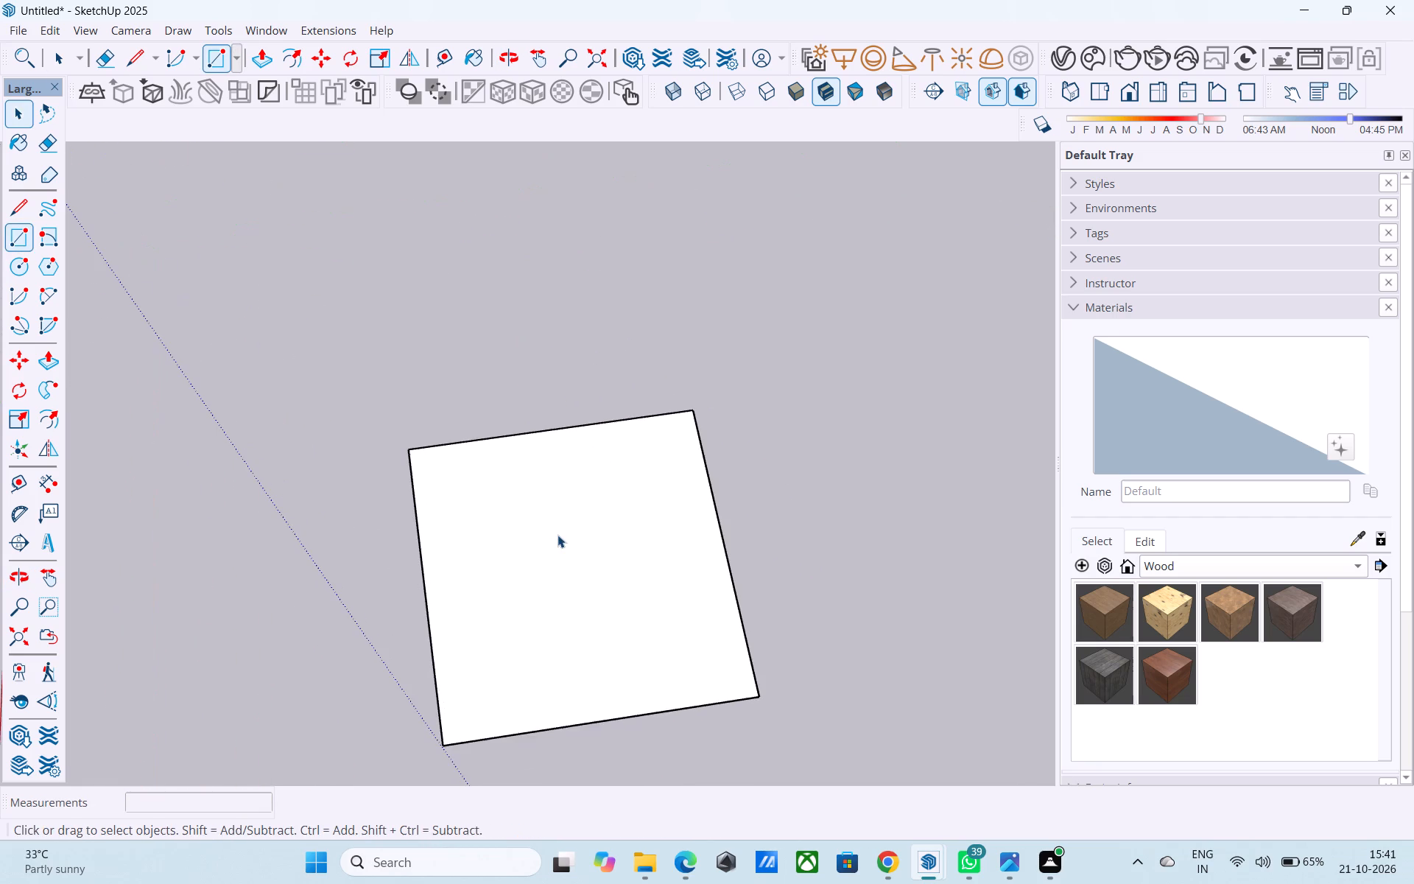
left_click(557, 535)
key("f")
left_click(558, 535)
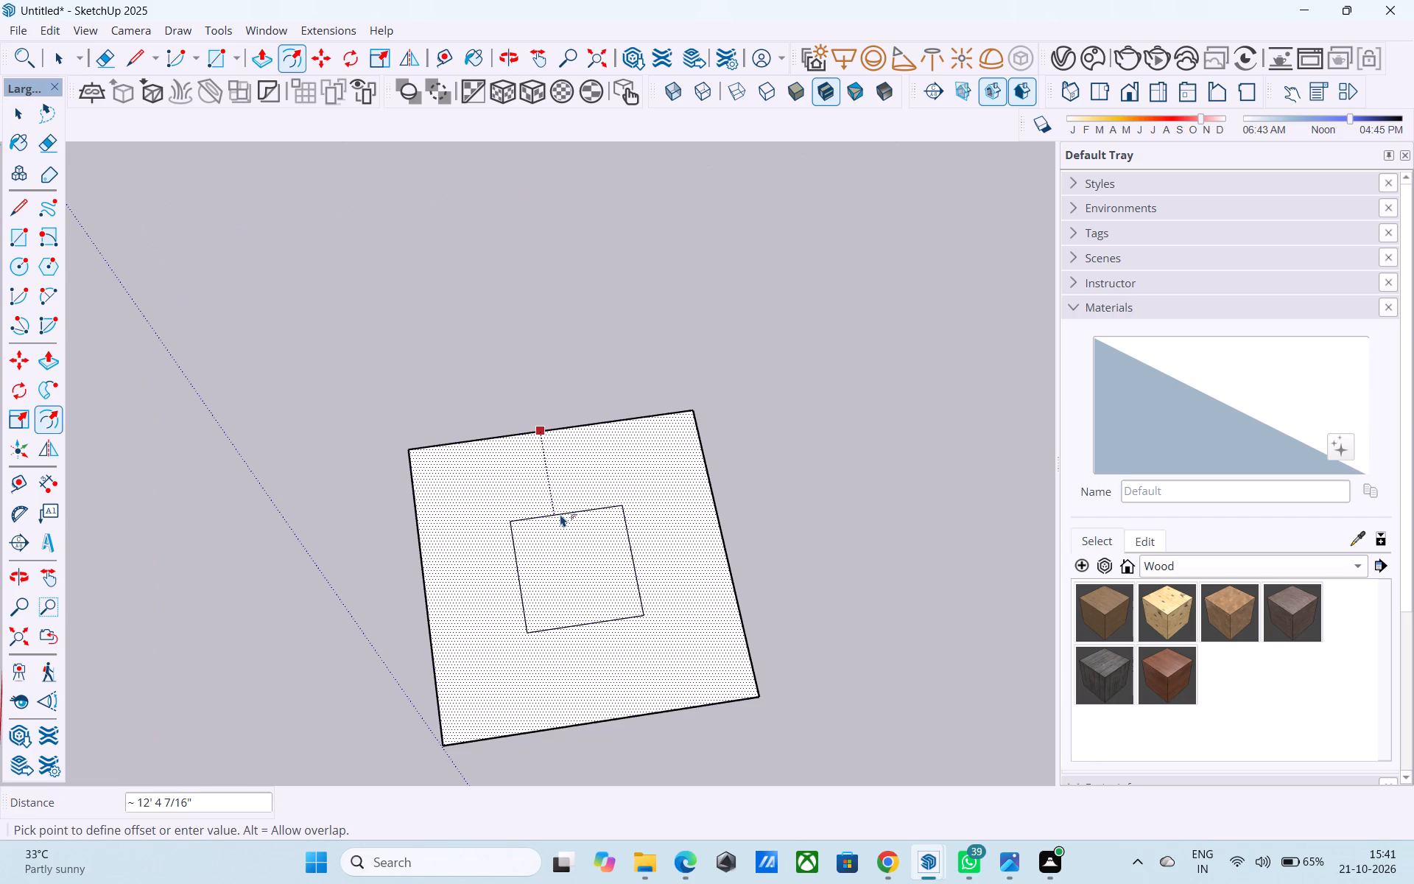
type("9\"")
key("Return")
key("space")
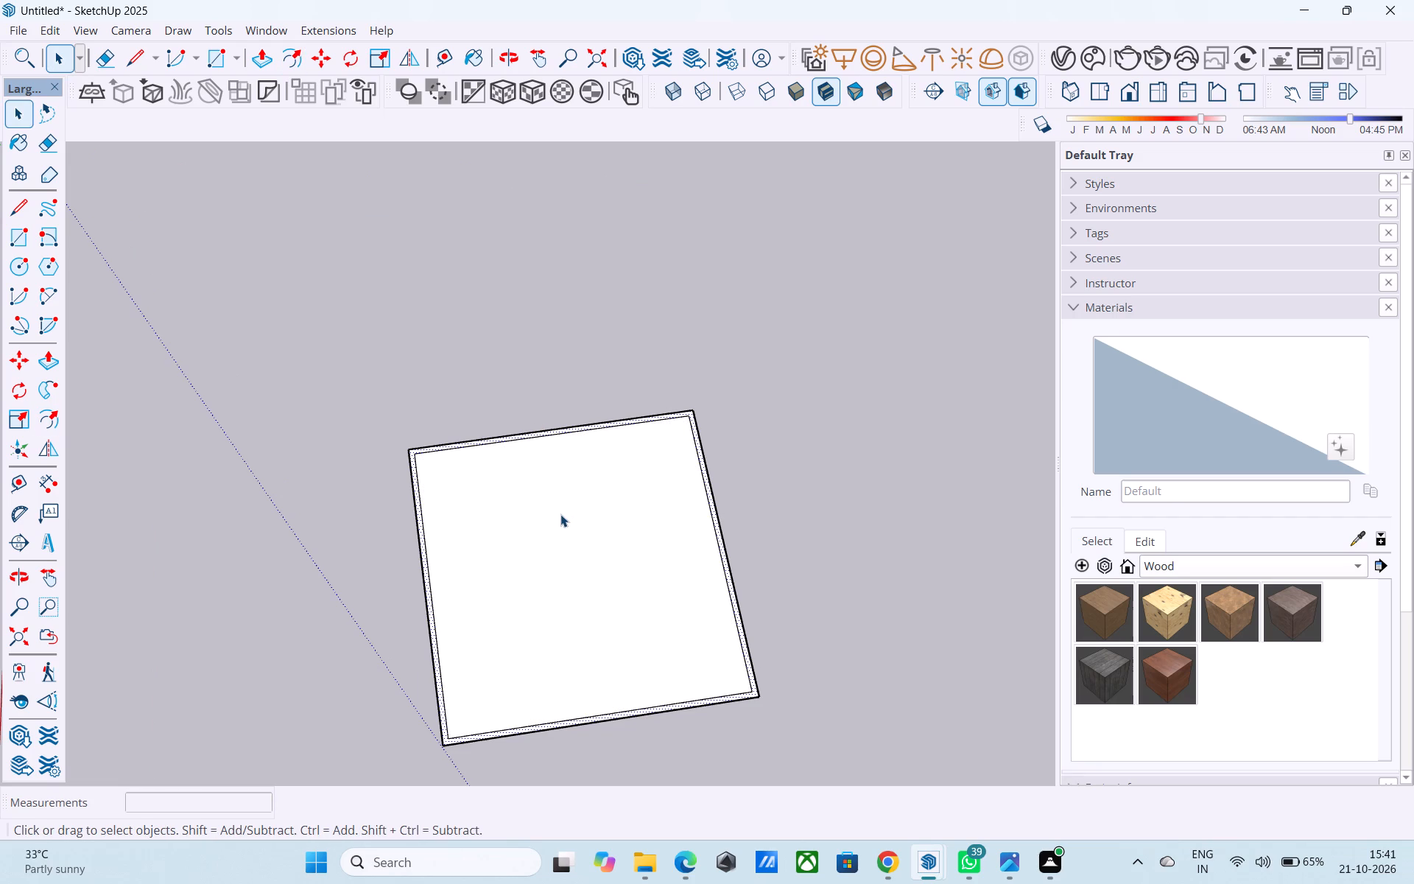
Copy one inner border edge 24' across the floor to start a full-length partition line.
middle_click_drag(560, 513, 575, 439)
scroll(522, 424, "up", 3)
scroll(514, 419, "down", 8)
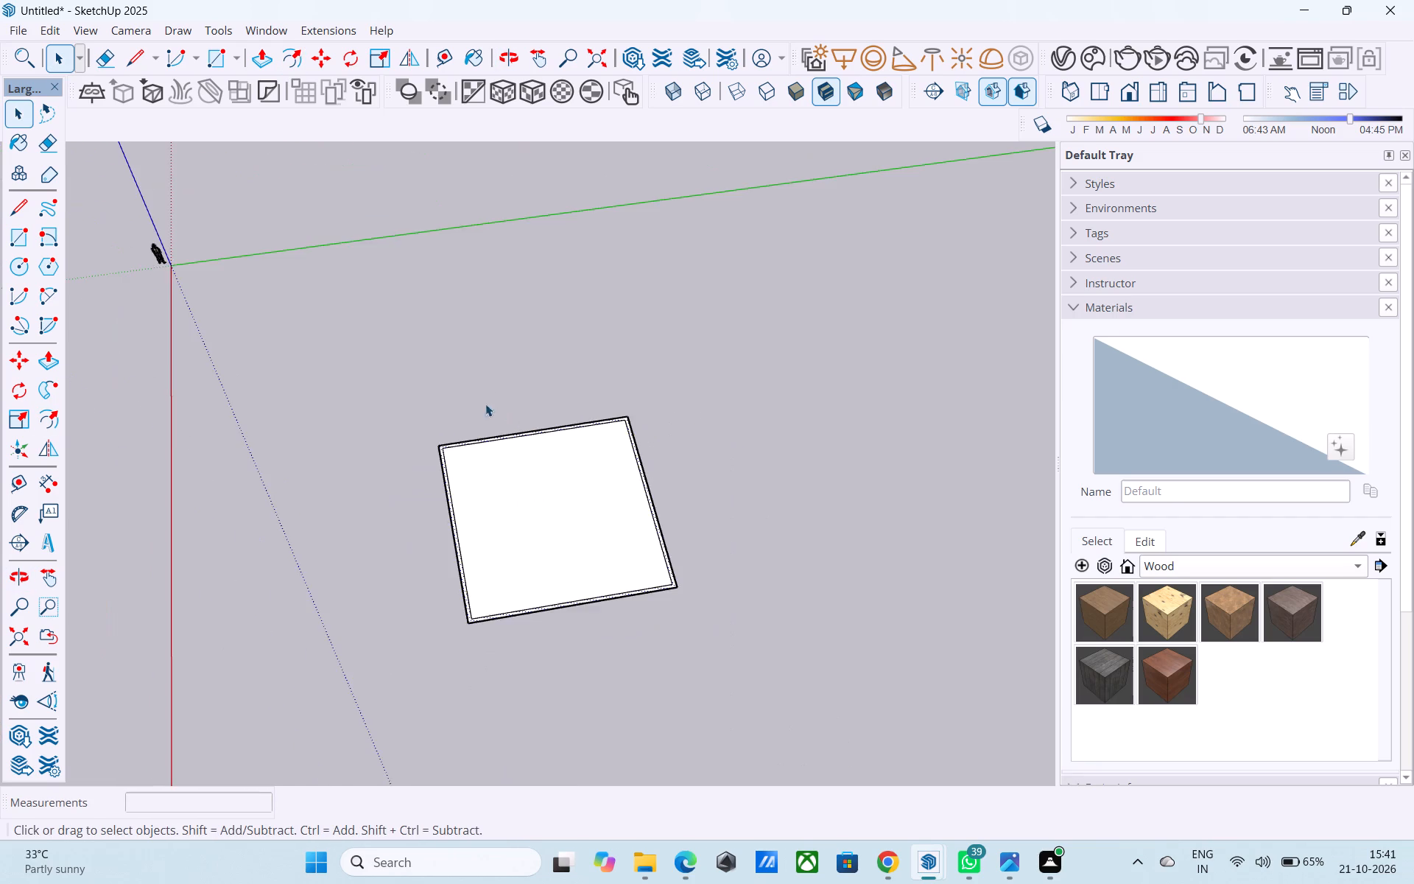
scroll(493, 467, "down", 4)
middle_click_drag(510, 565, 546, 523)
scroll(552, 529, "down", 1)
scroll(552, 529, "up", 8)
middle_click_drag(532, 571, 711, 522)
middle_click_drag(647, 536, 620, 536)
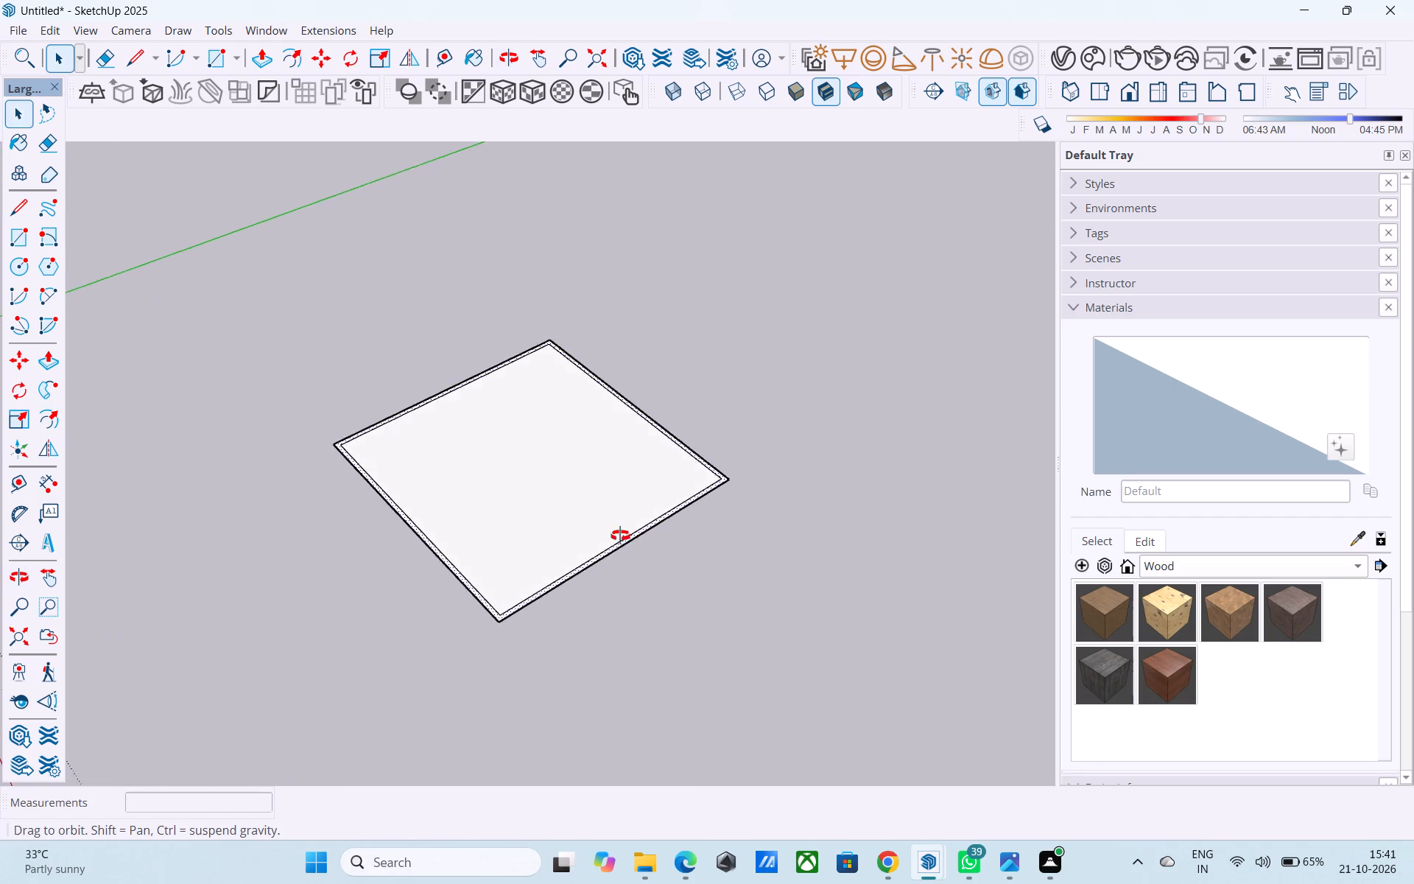
middle_click_drag(620, 536, 465, 625)
scroll(446, 622, "up", 5)
left_click(409, 597)
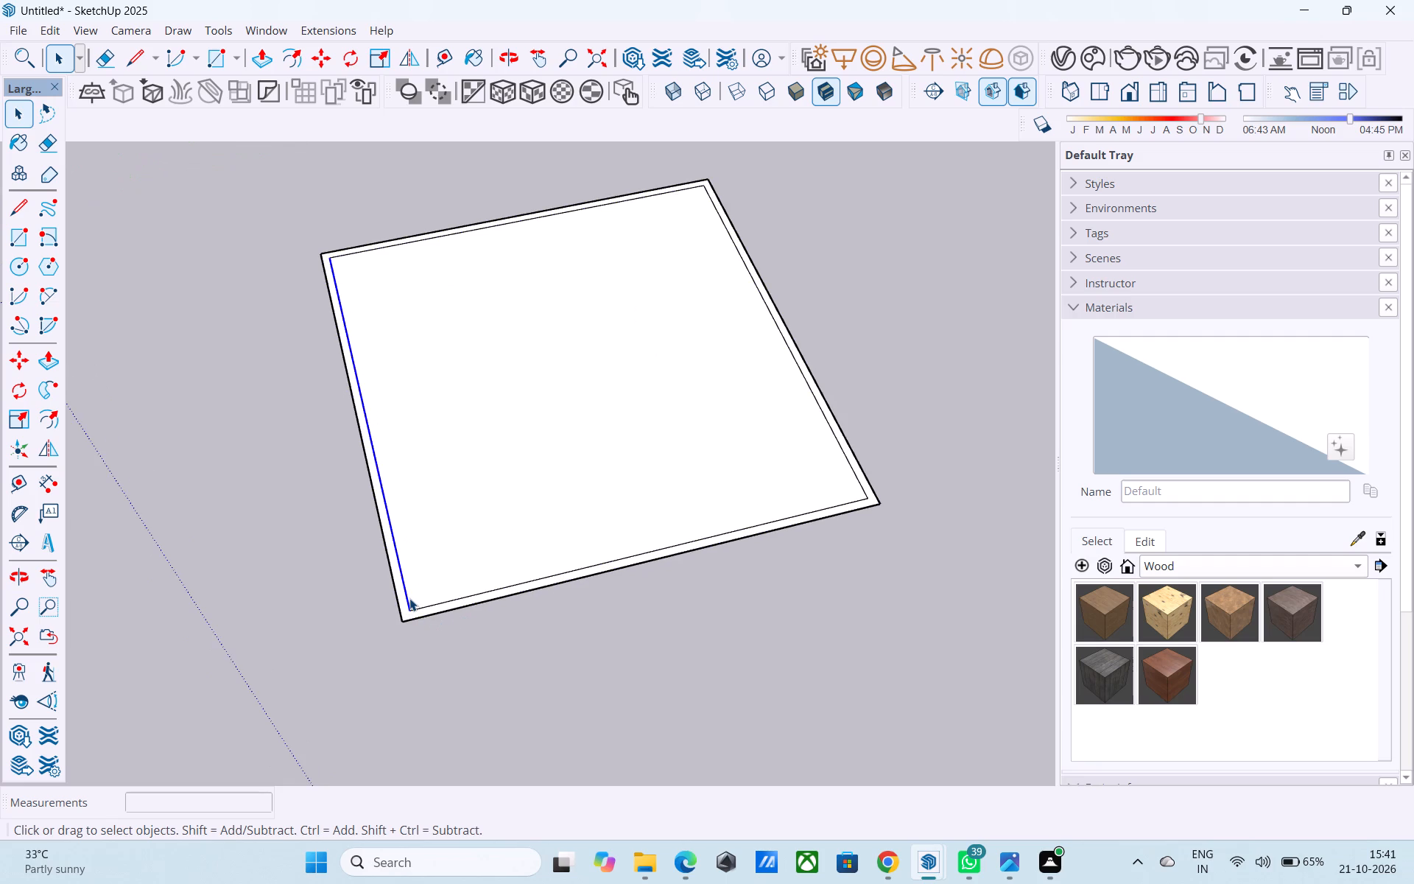
key("m")
scroll(393, 606, "up", 6)
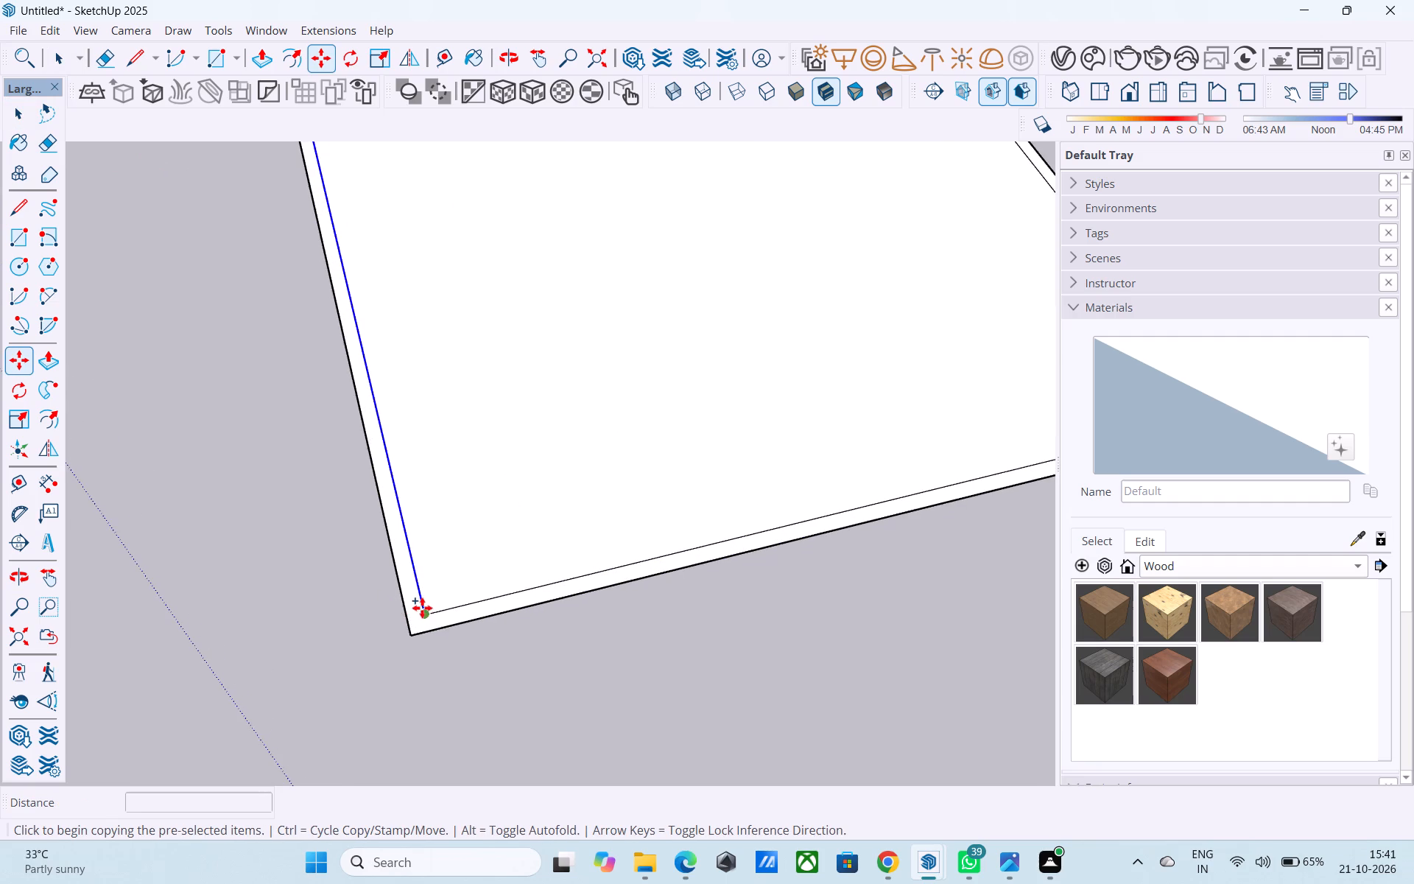
left_click(423, 608)
scroll(267, 561, "down", 7)
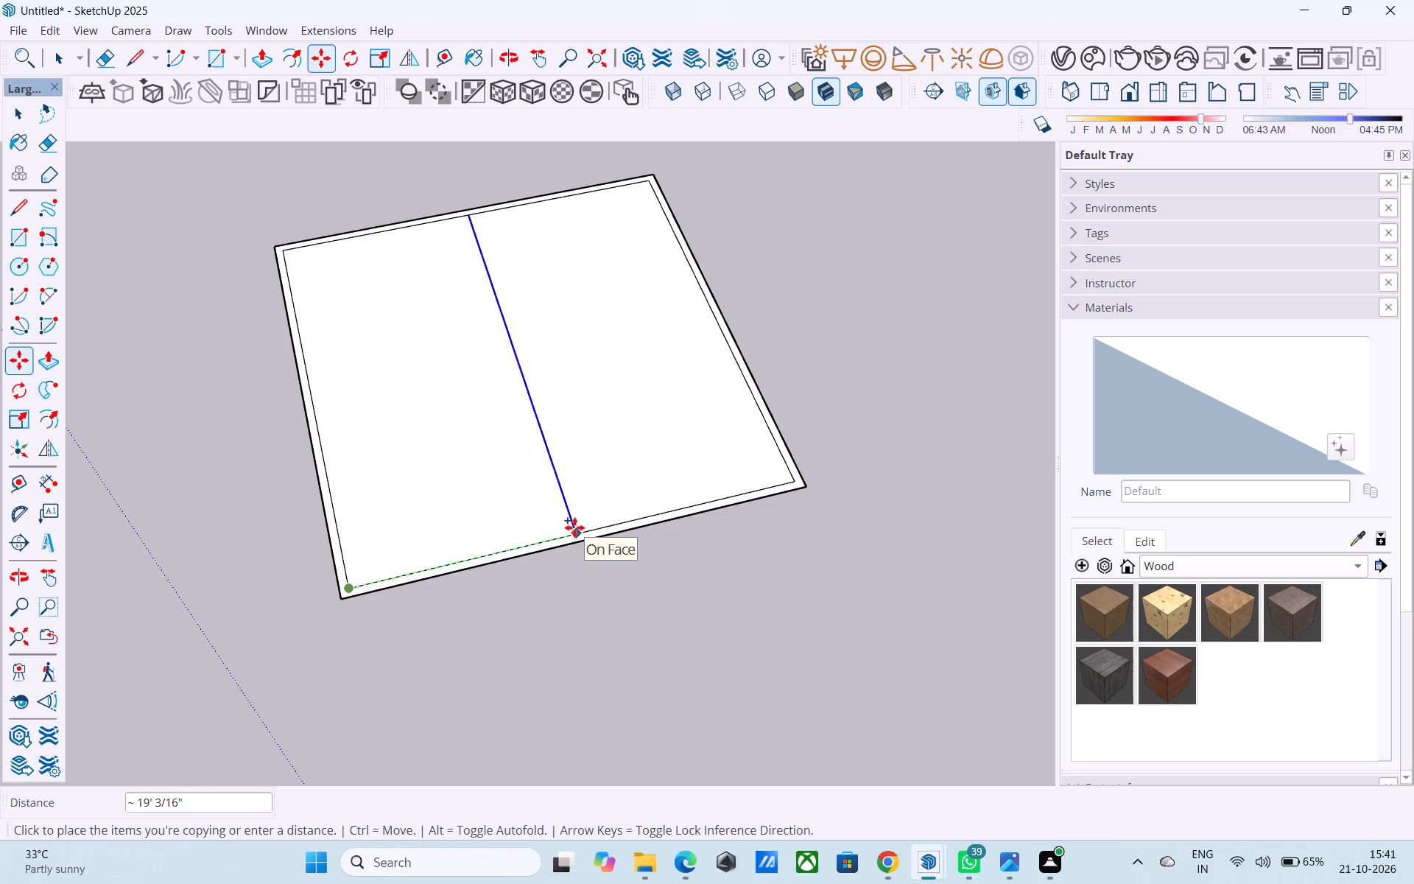
type("24'")
key("Return")
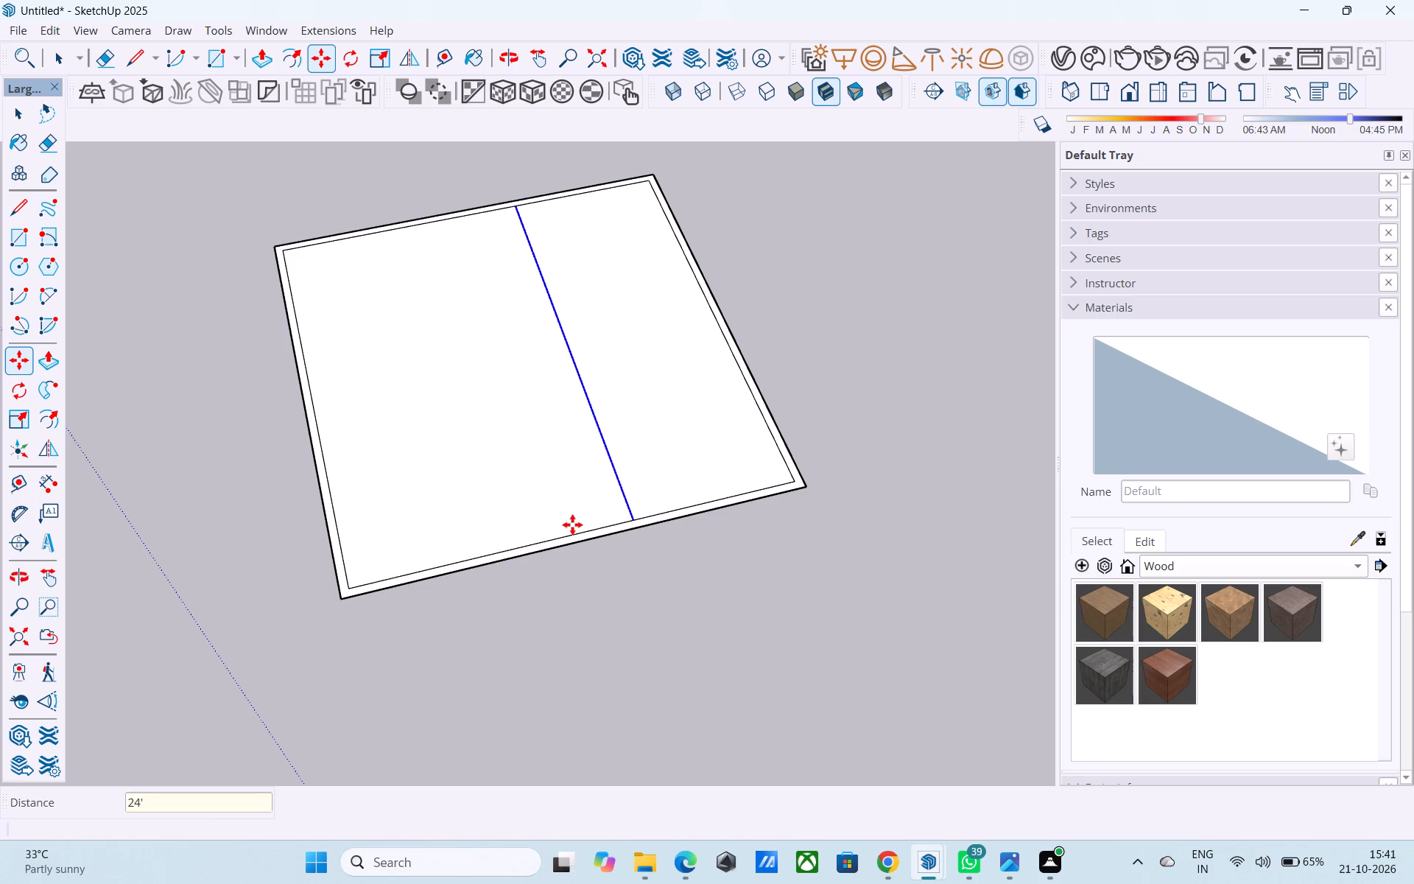
Copy the partition line 6" toward the narrower side to give the partition its thickness.
middle_click_drag(671, 506, 681, 579)
scroll(656, 556, "up", 9)
scroll(629, 519, "down", 3)
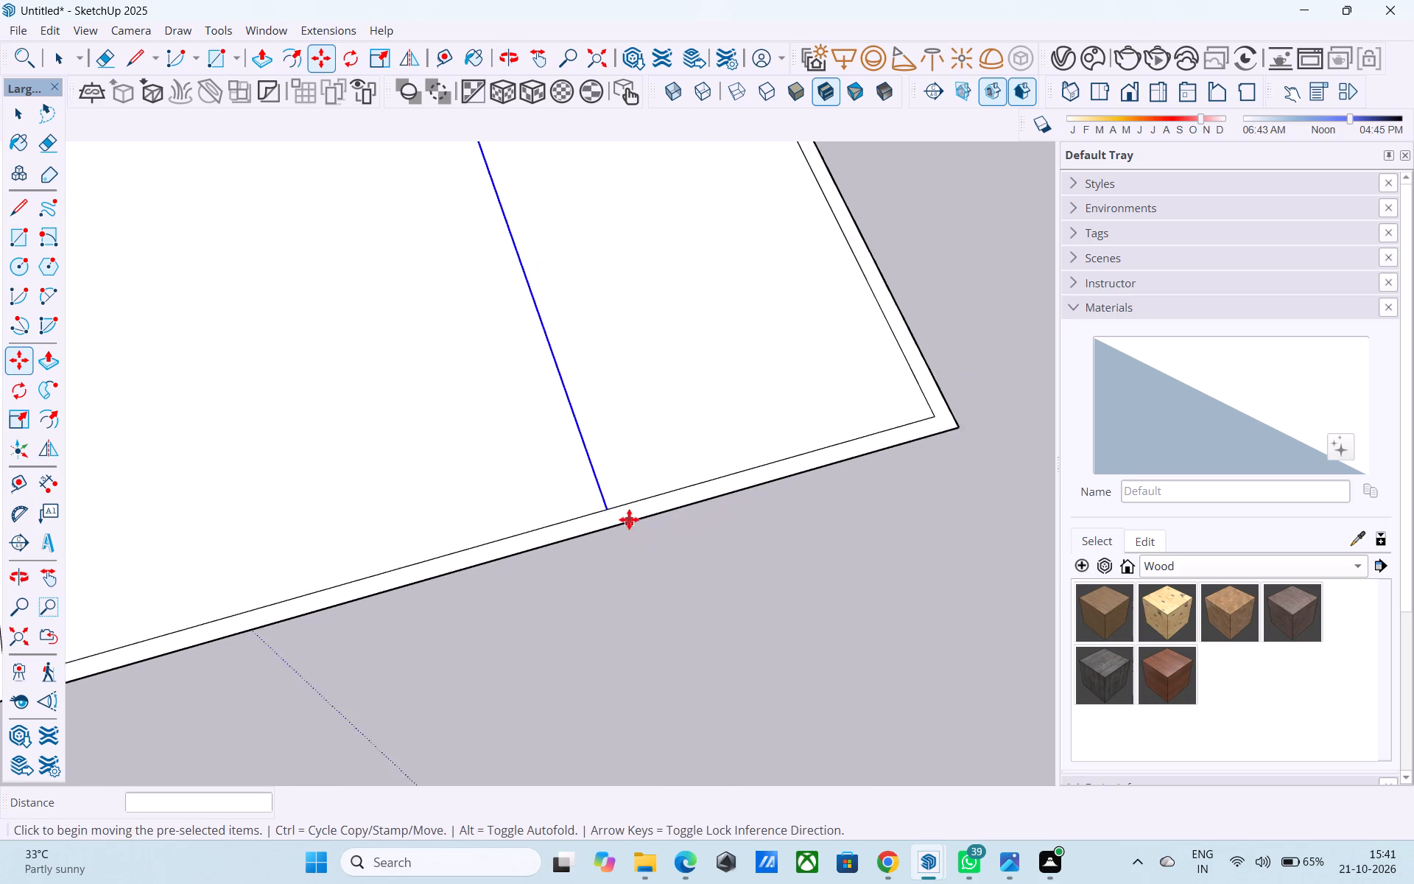
scroll(629, 519, "down", 2)
scroll(636, 562, "up", 4)
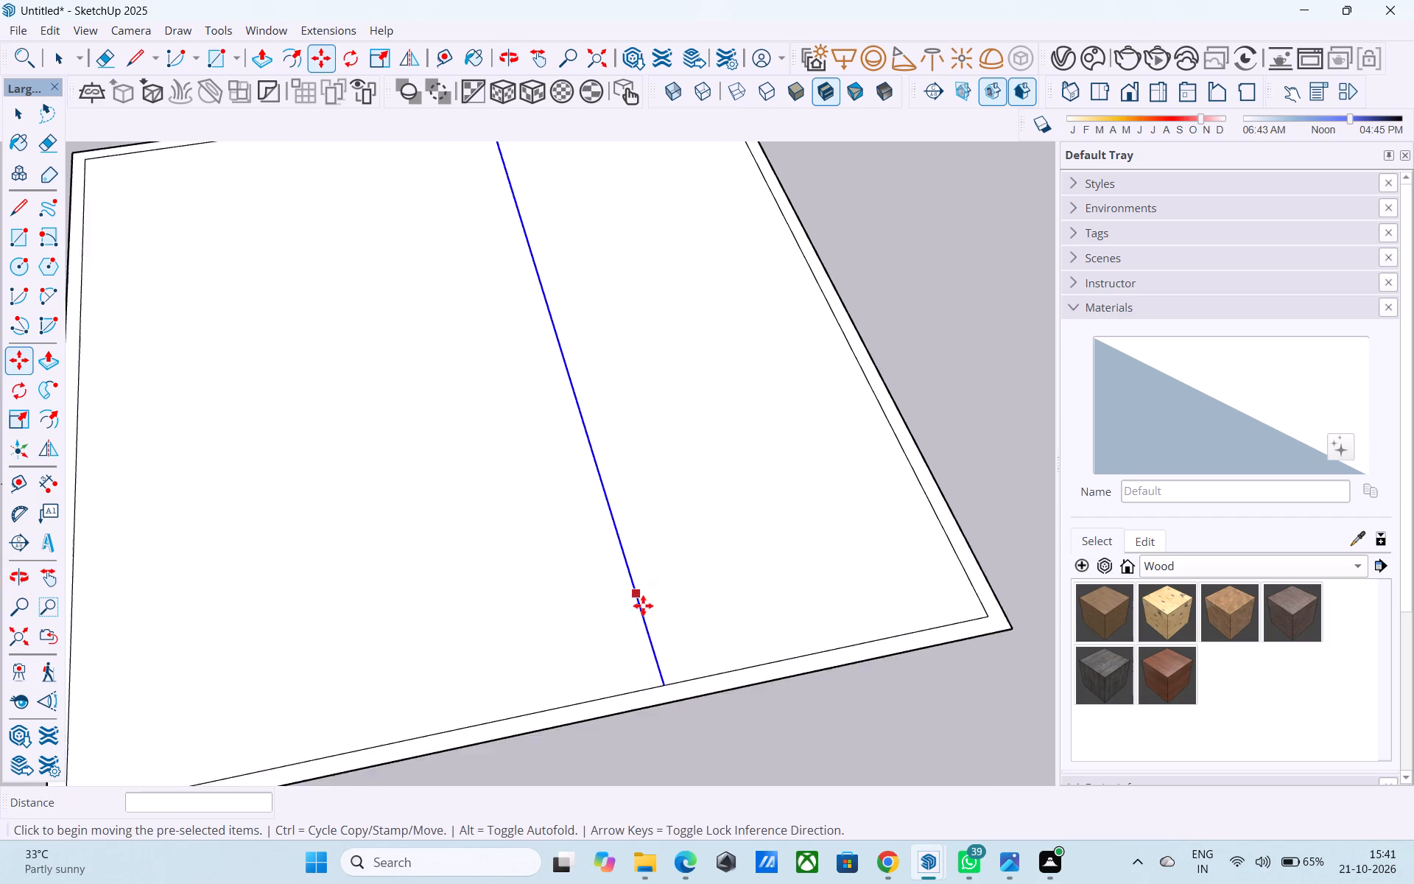
scroll(643, 606, "up", 1)
left_click(666, 690)
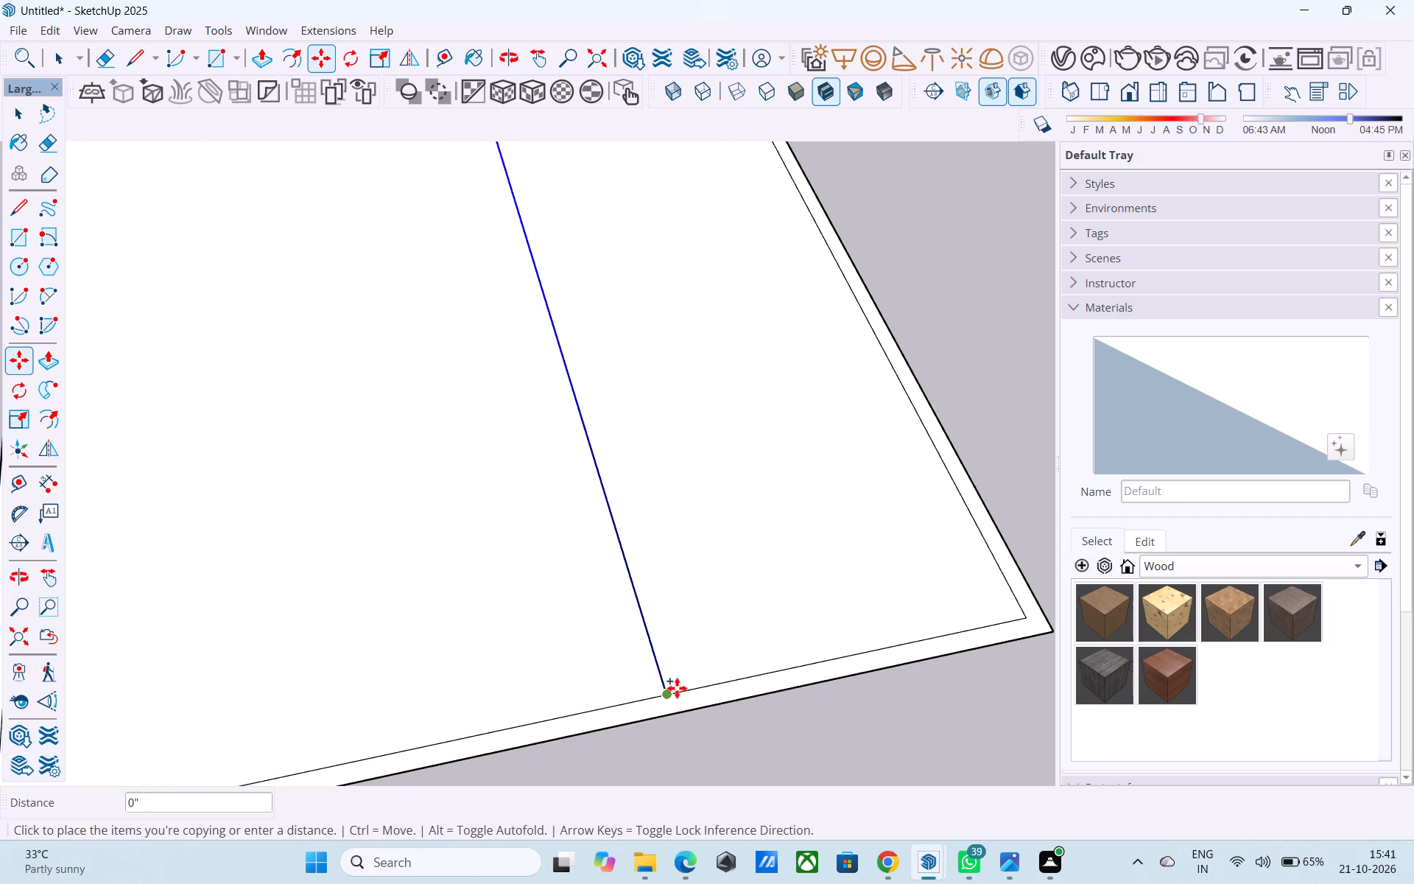
type("6\"")
key("Return")
key("space")
key("space")
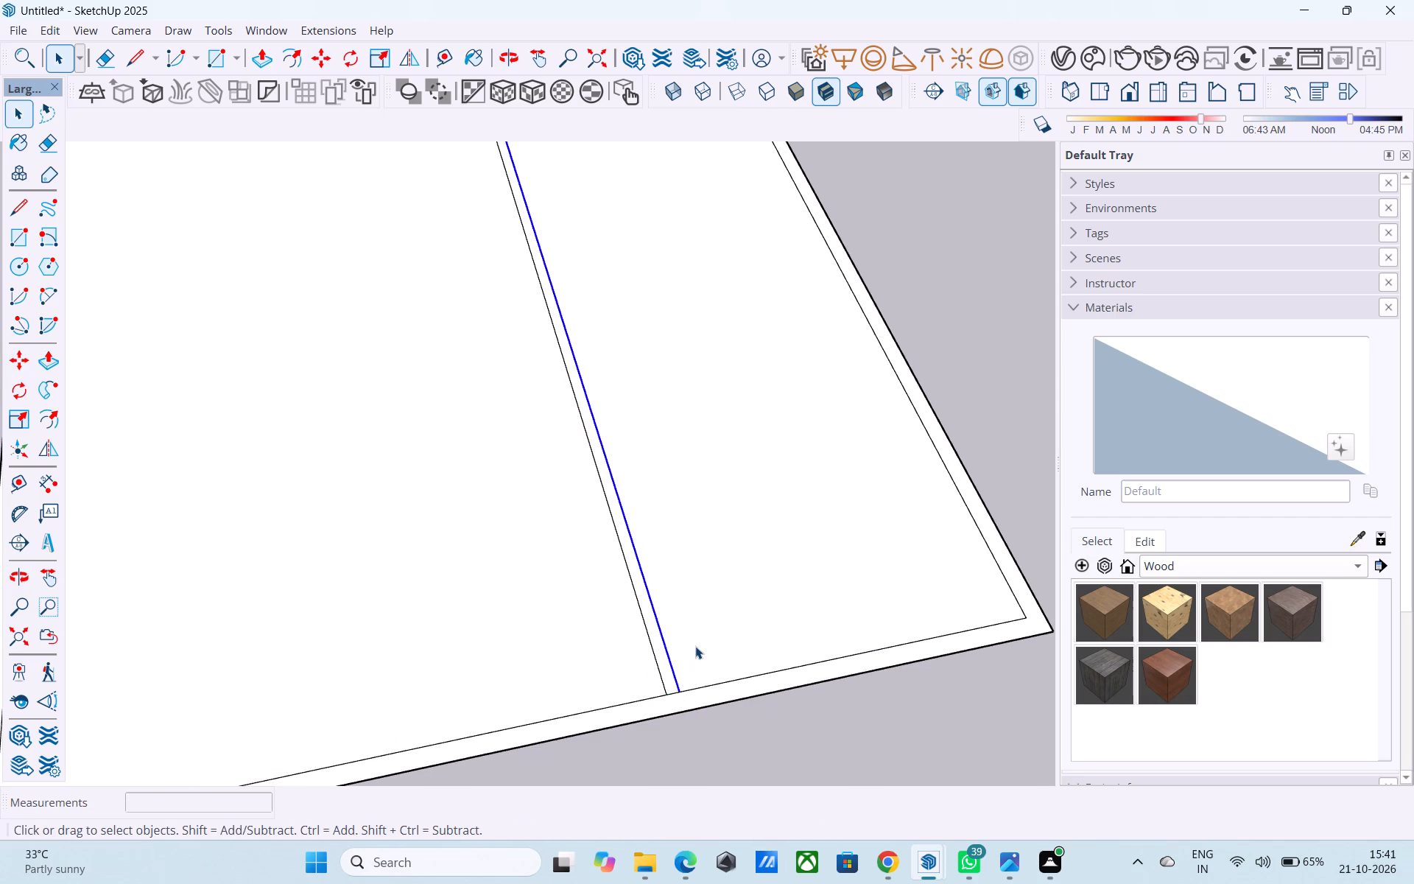
Copy the narrower room's short inner border edge 12' inward along the partition.
scroll(695, 646, "down", 10)
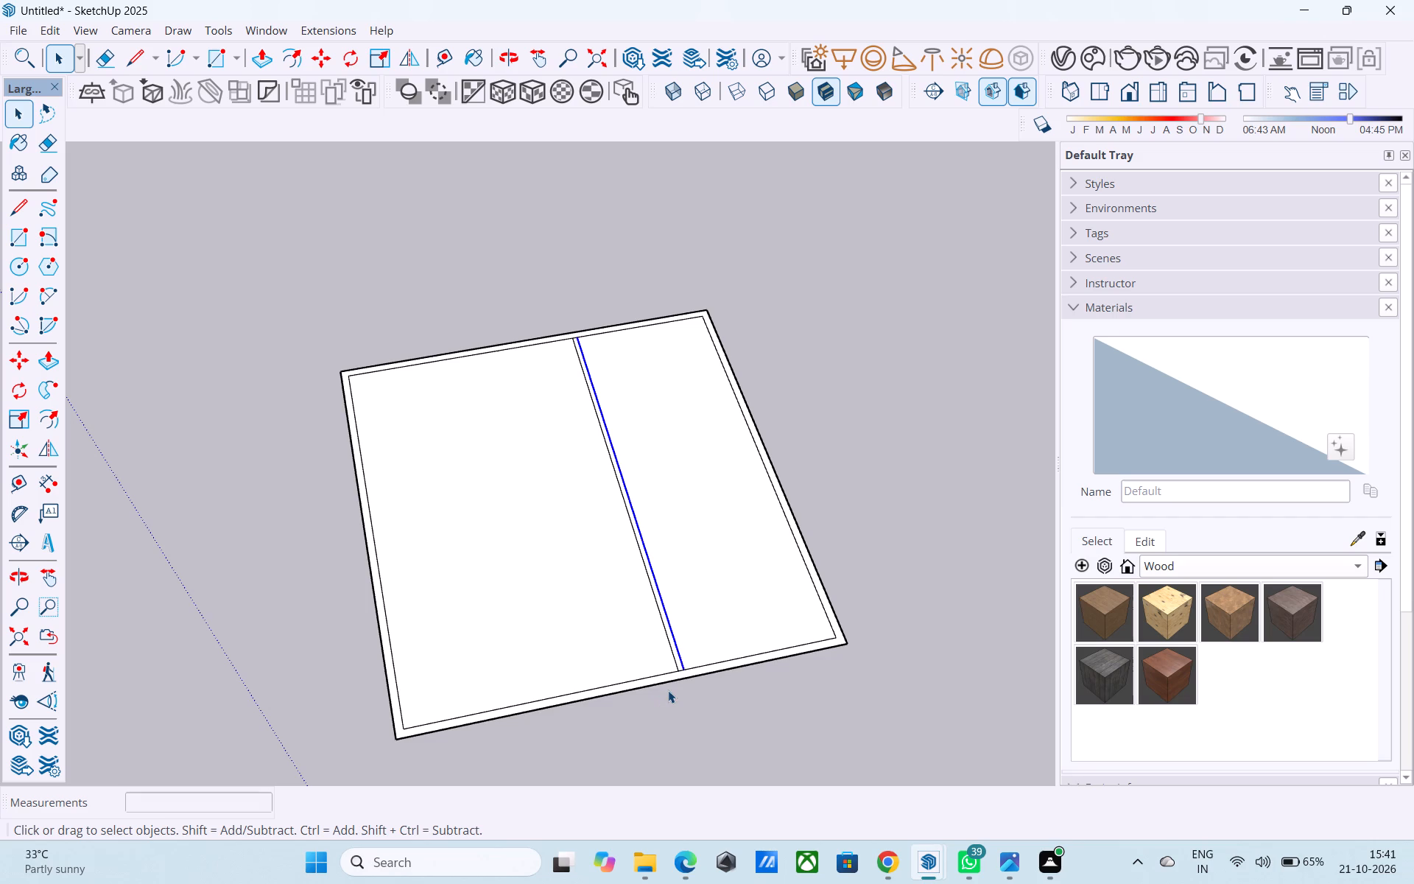
middle_click_drag(666, 678, 630, 670)
scroll(627, 656, "down", 5)
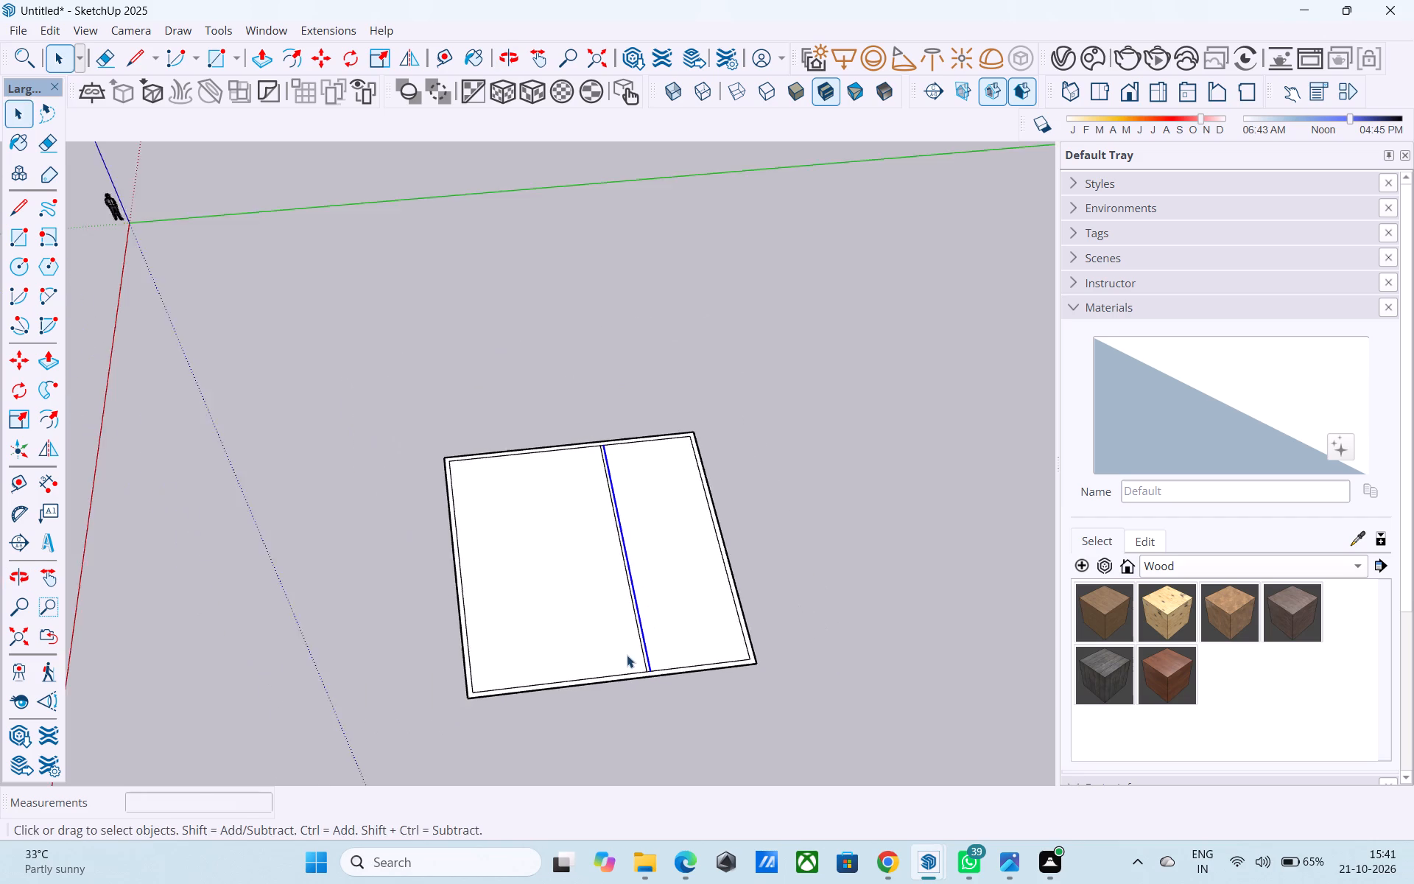
middle_click_drag(625, 654, 686, 726)
scroll(686, 643, "up", 5)
scroll(631, 421, "down", 1)
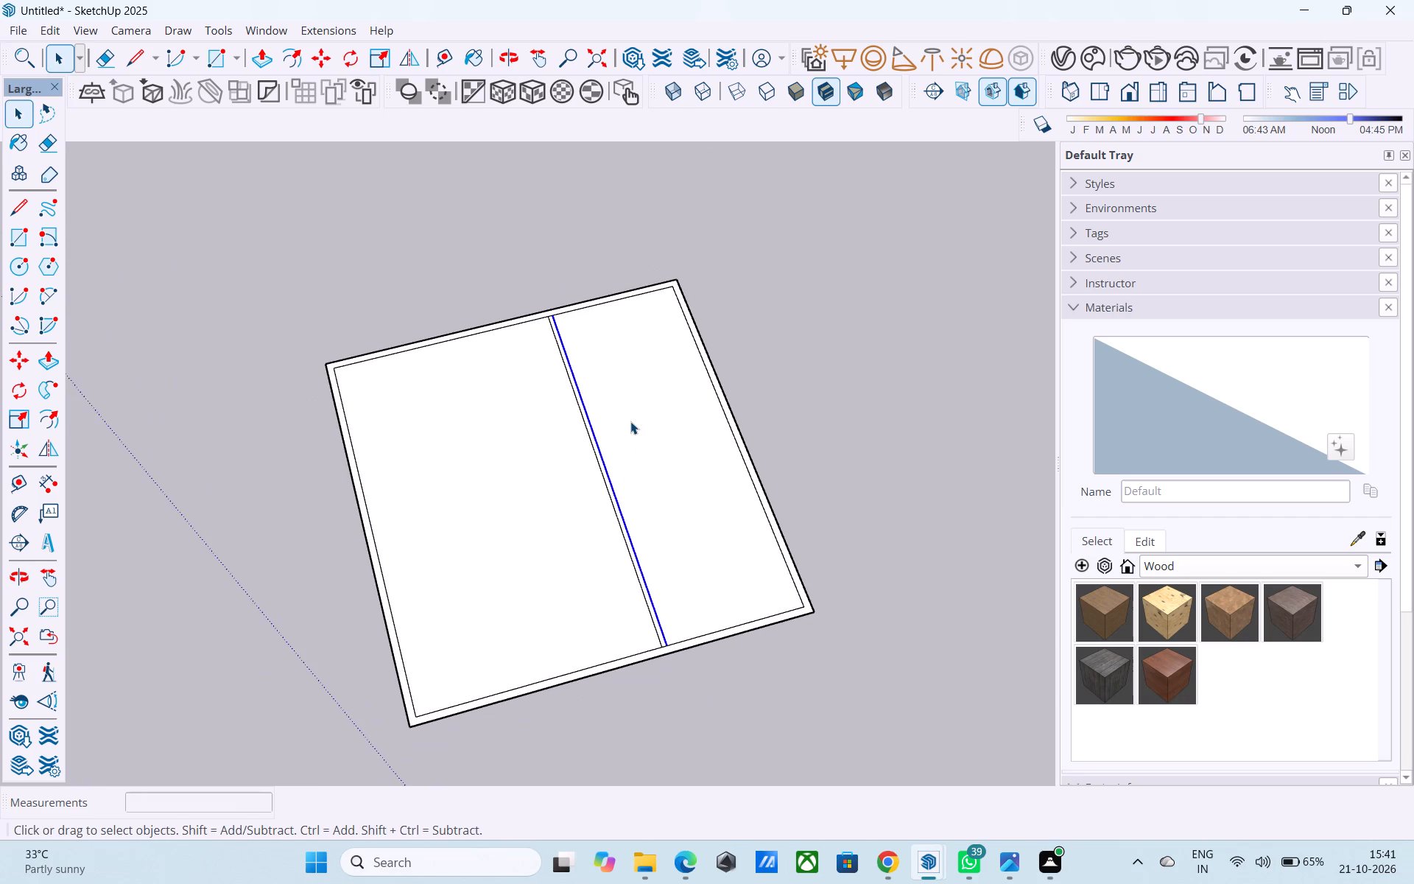
scroll(674, 372, "down", 6)
scroll(680, 520, "up", 12)
left_click(671, 508)
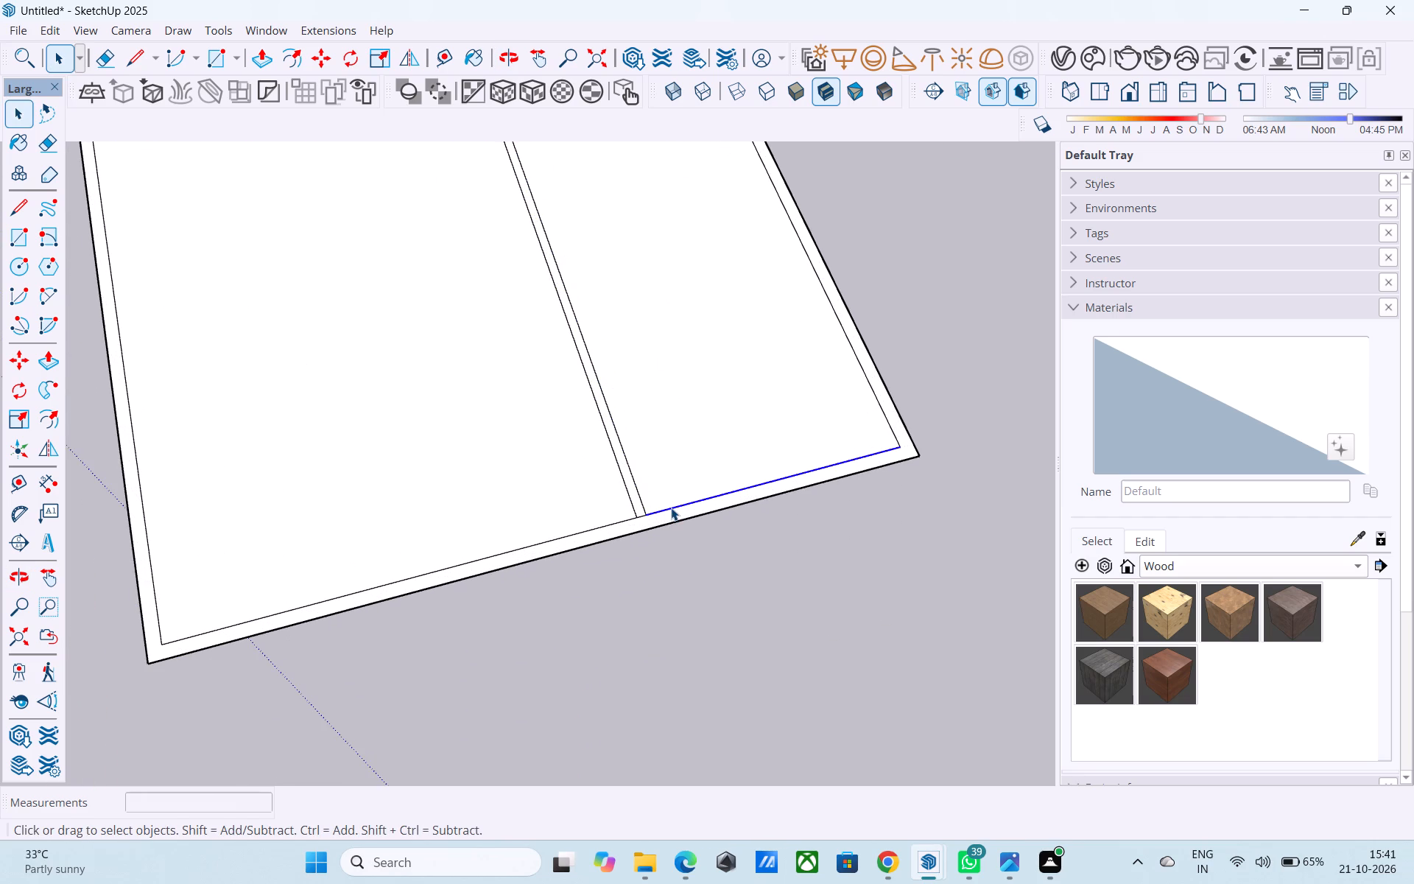
key("m")
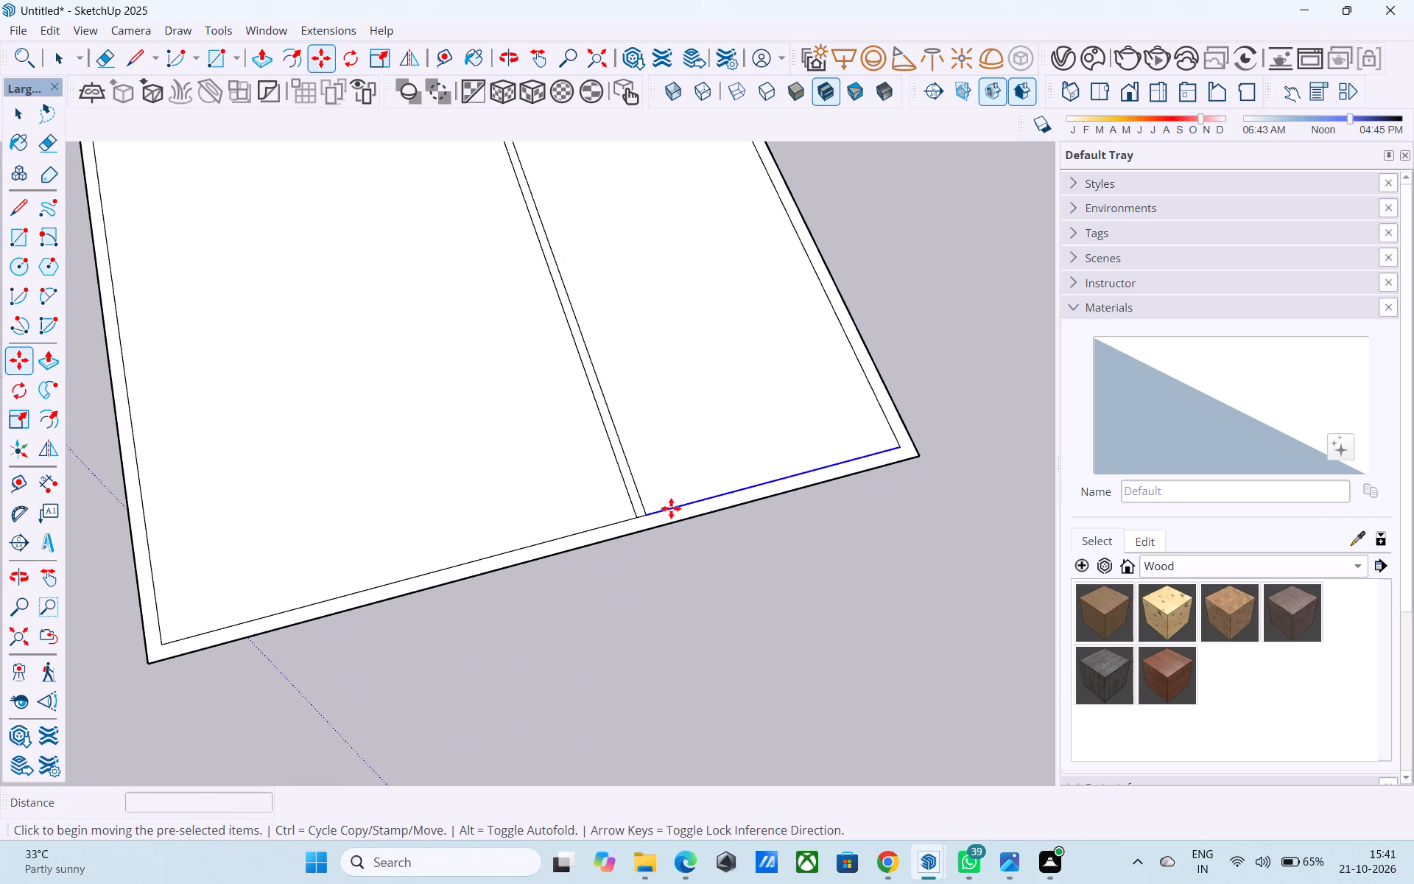
left_click(652, 512)
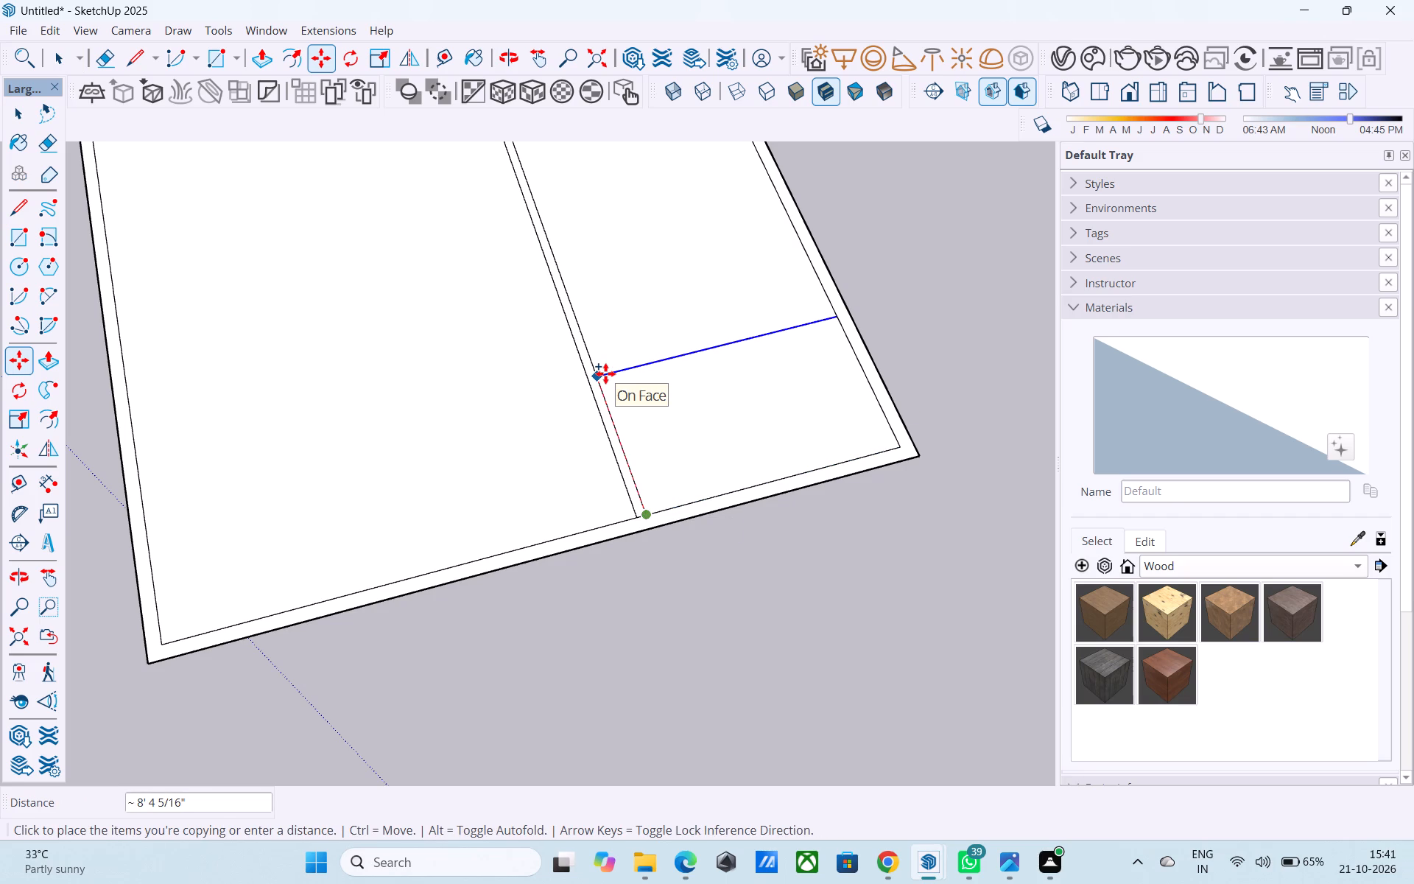
type("12")
key("apostrophe")
key("Return")
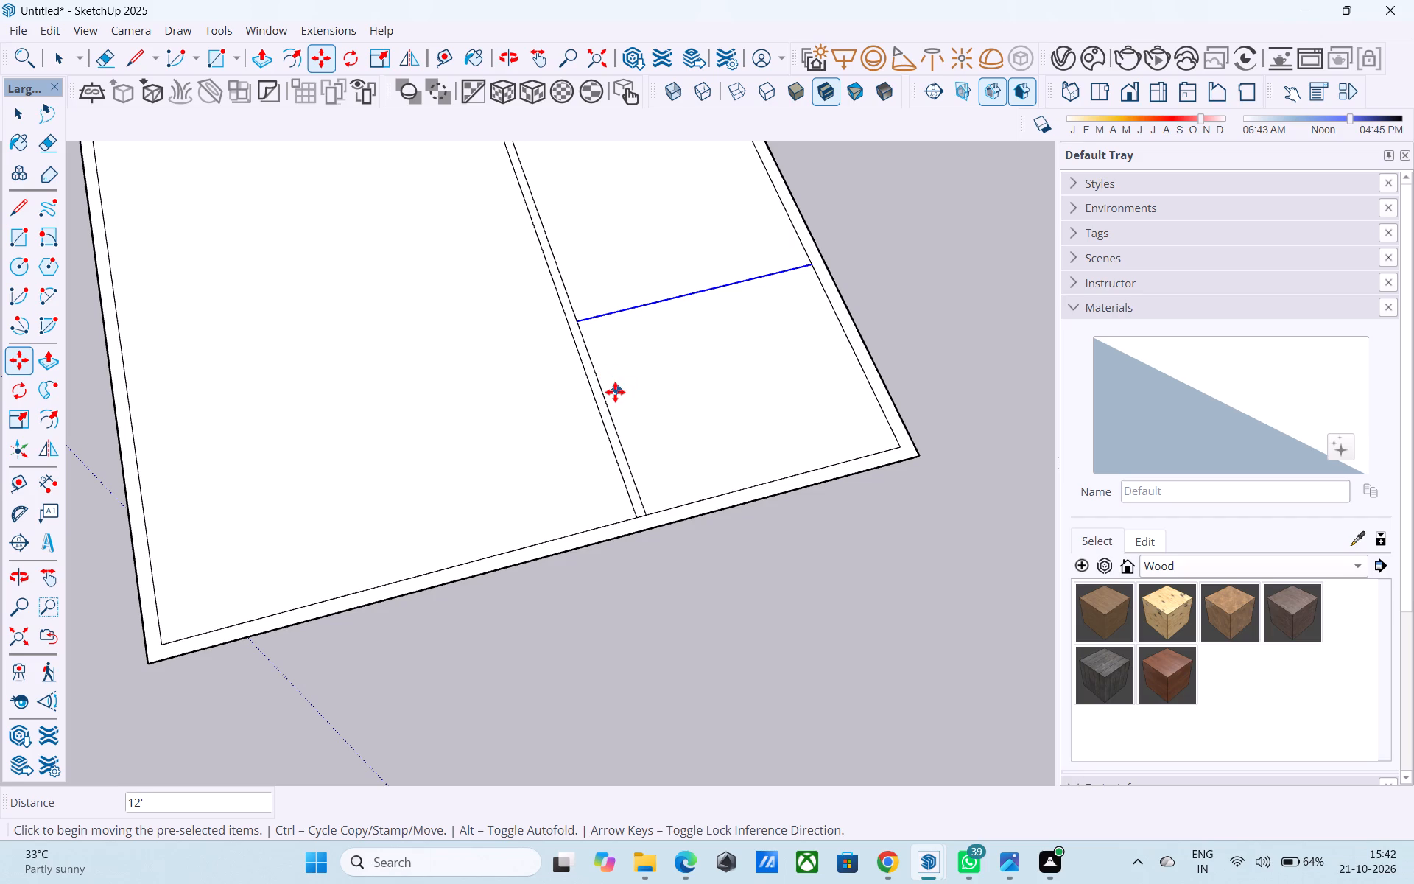
Copy the new cross line 6" farther inward to form the cross partition's thickness.
scroll(579, 684, "down", 1)
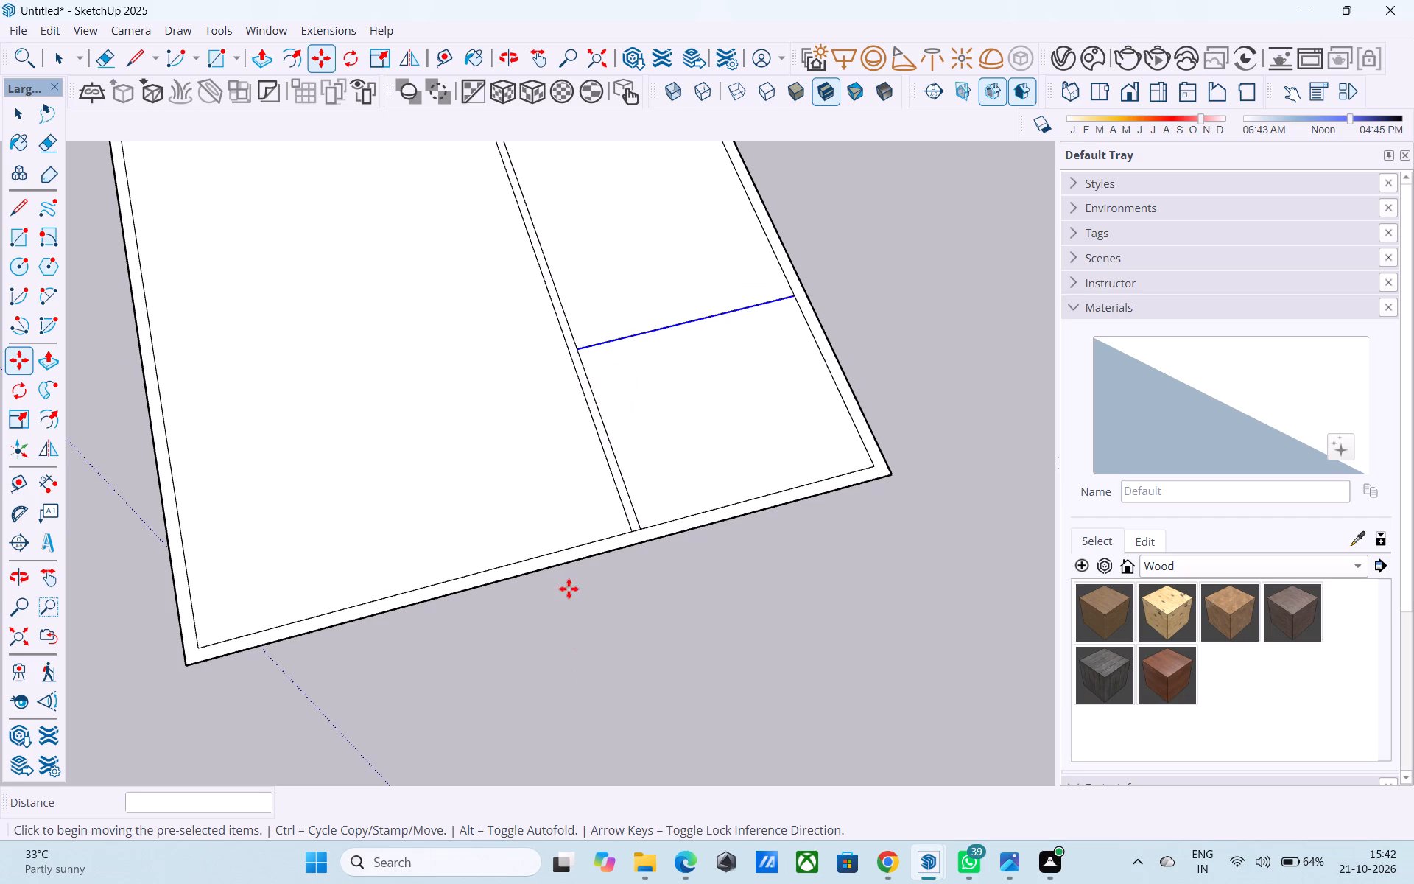
scroll(601, 319, "up", 4)
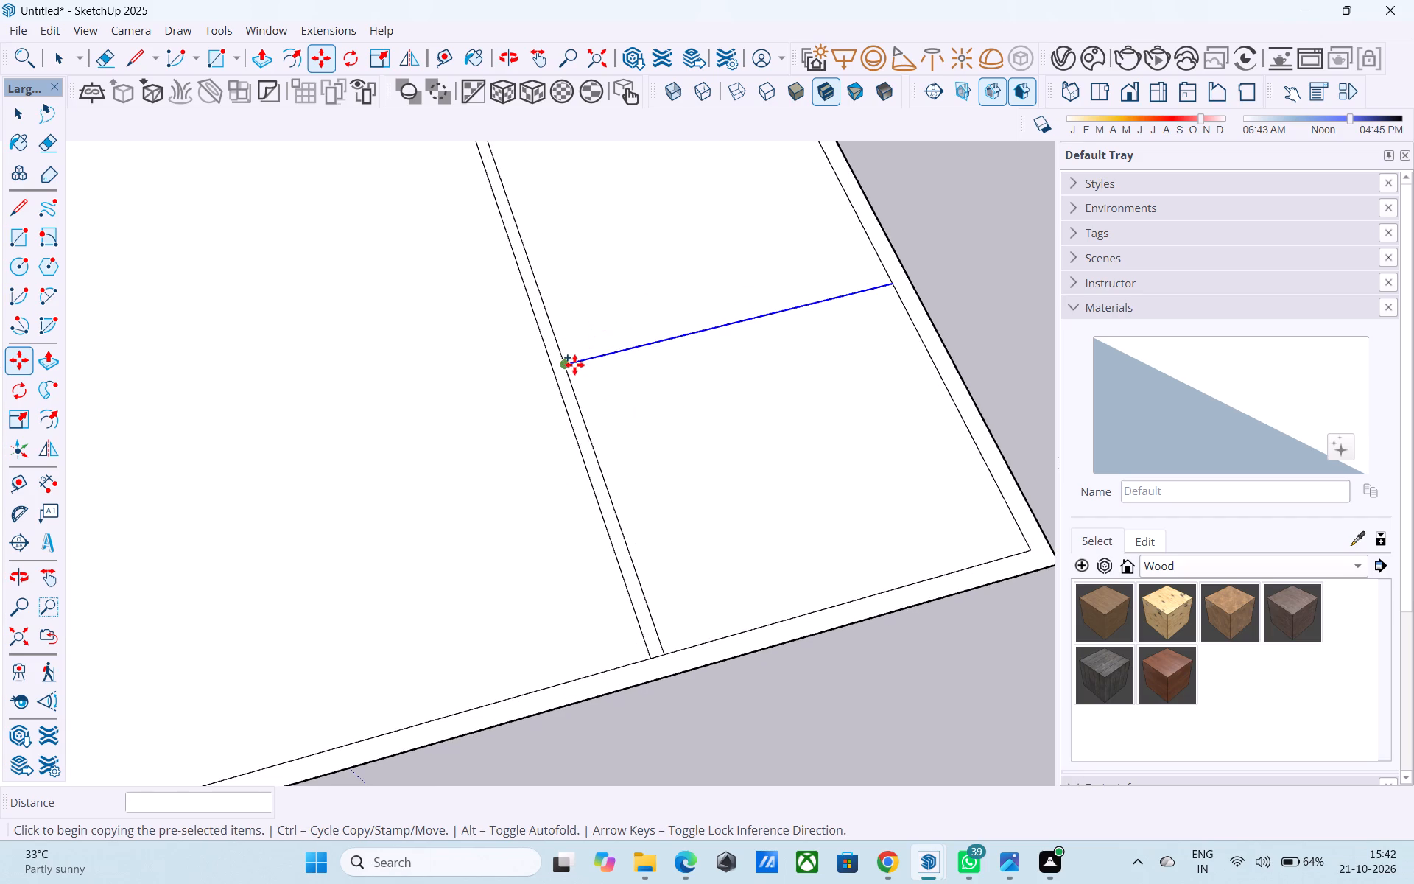
left_click(570, 366)
type("6\"")
key("Return")
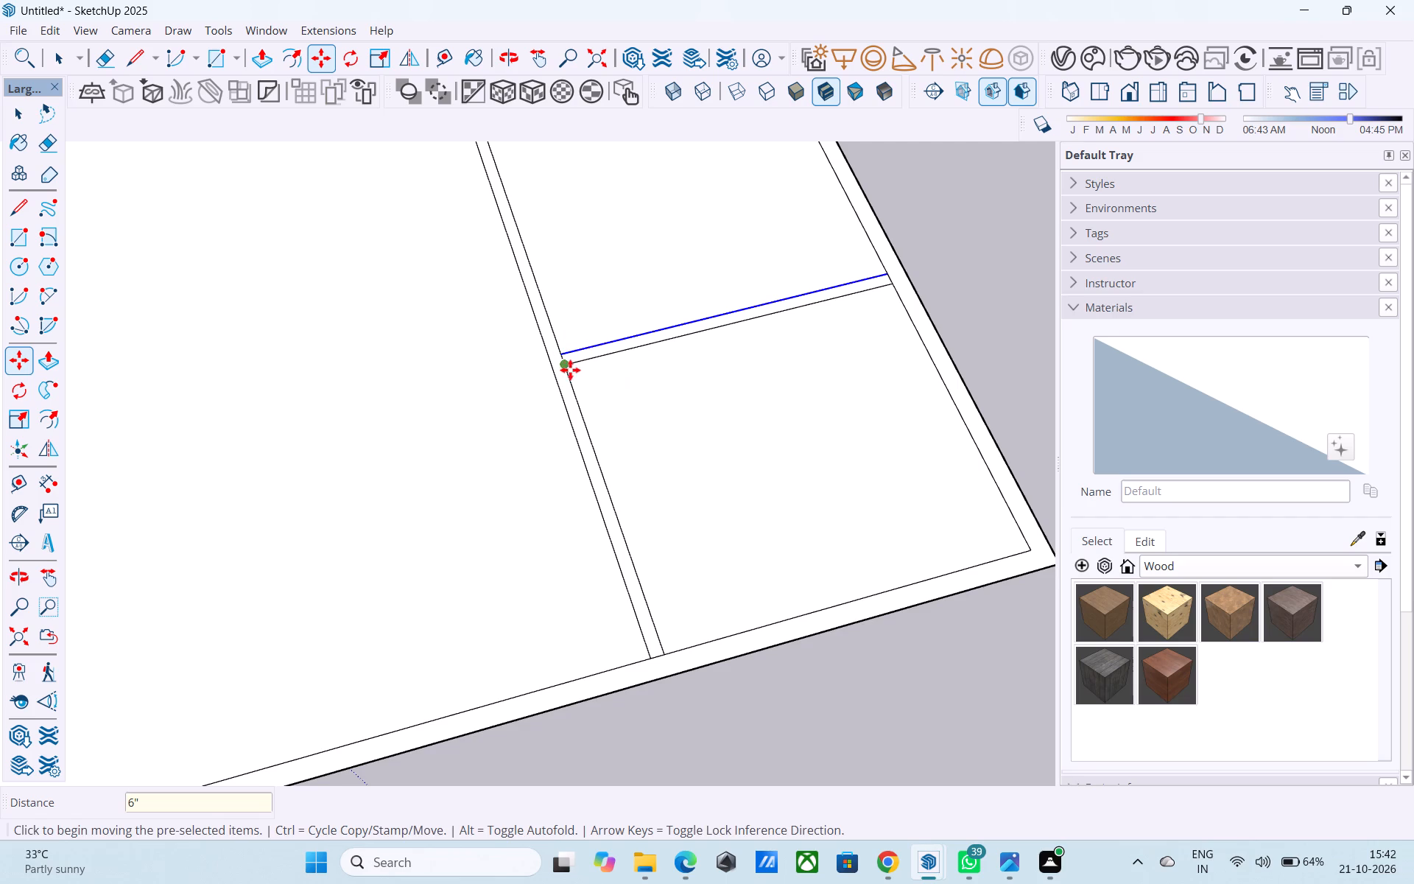
Draw a 9" line across the outer wall border, extending the long partition's corner-room edge to the outer outline.
scroll(571, 370, "down", 2)
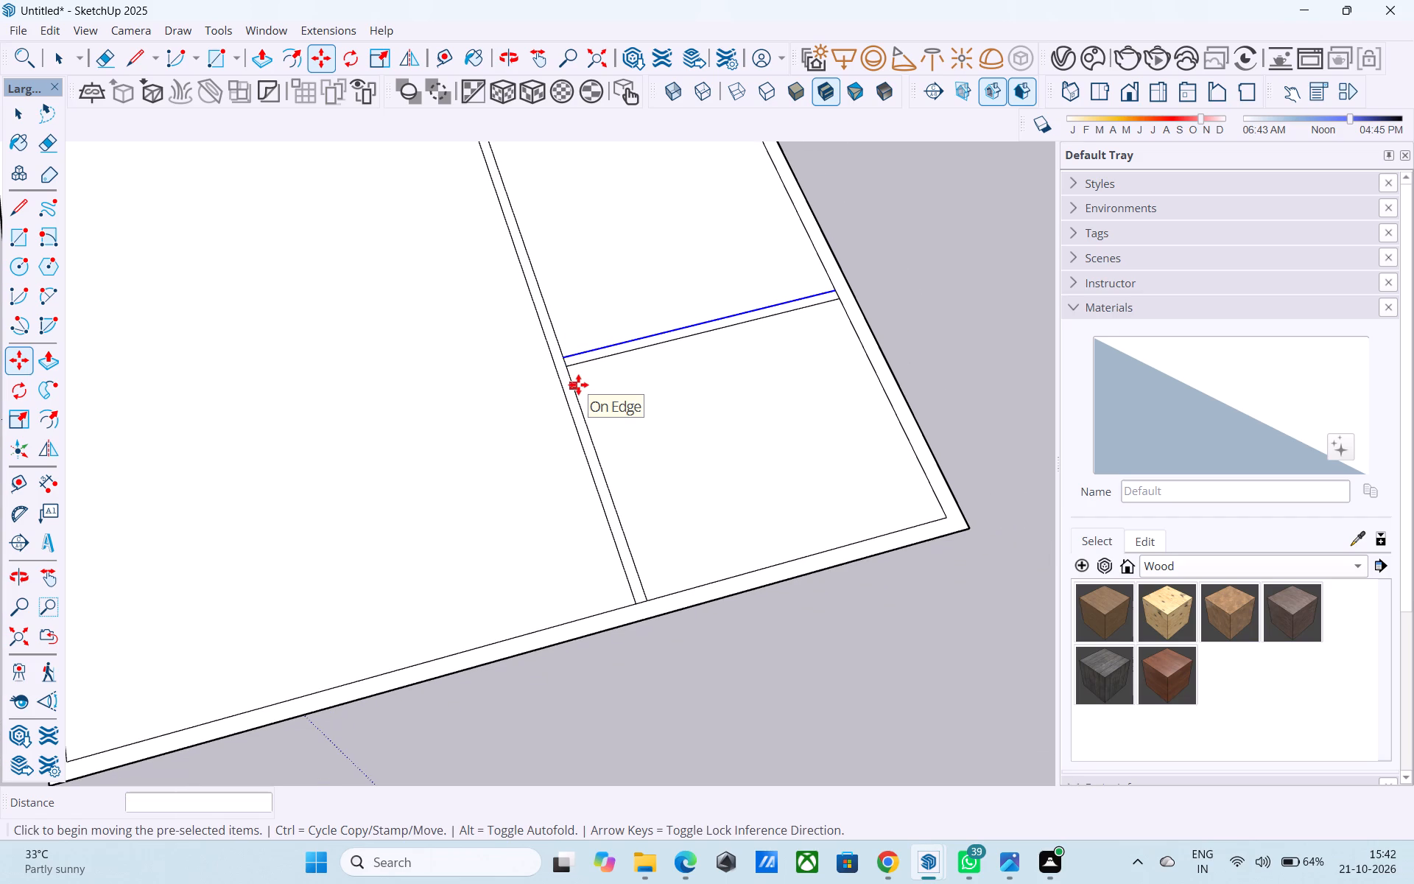
scroll(578, 385, "down", 1)
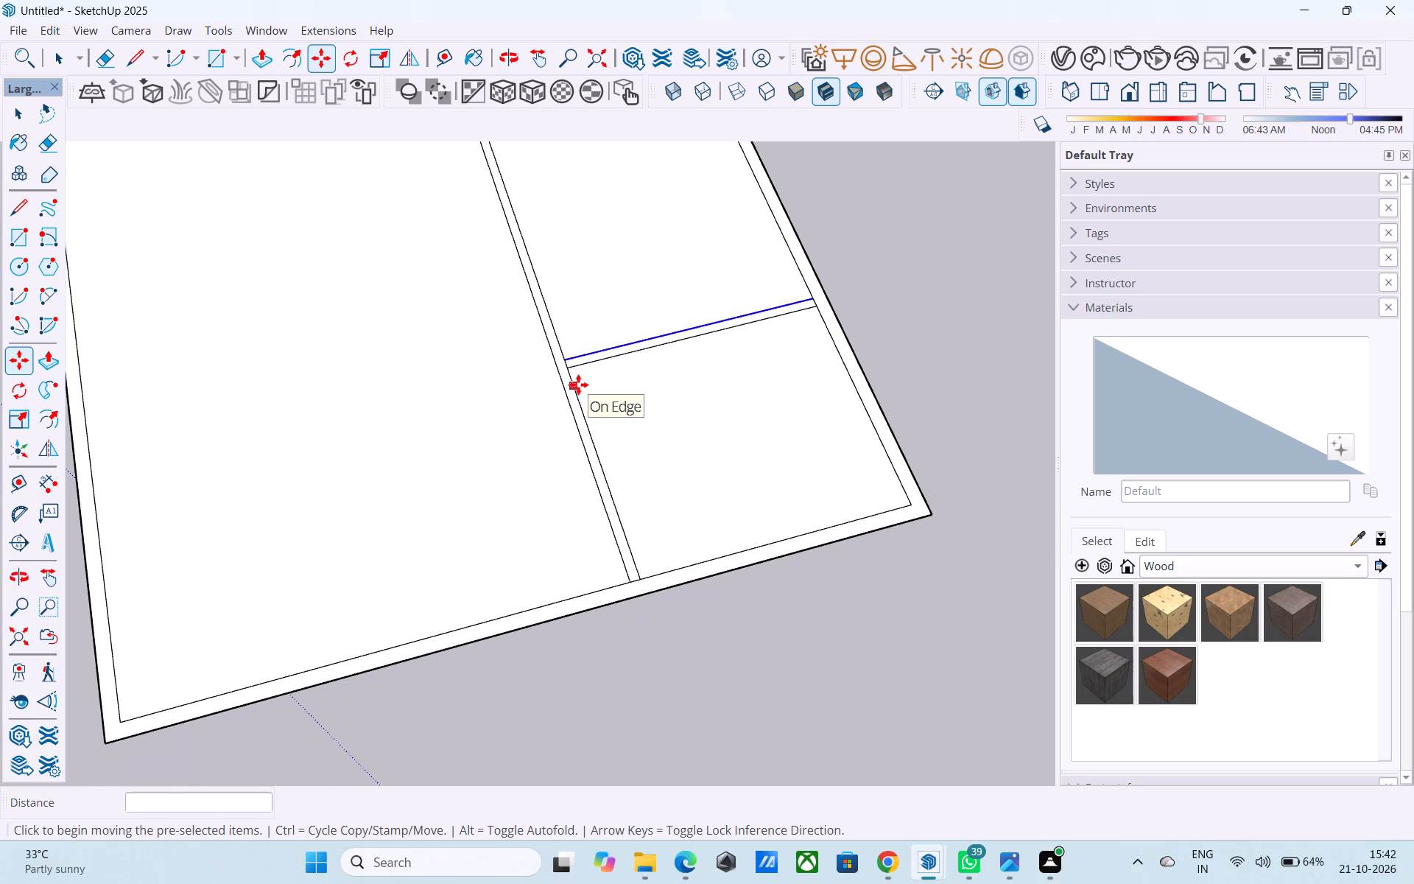
scroll(578, 385, "down", 3)
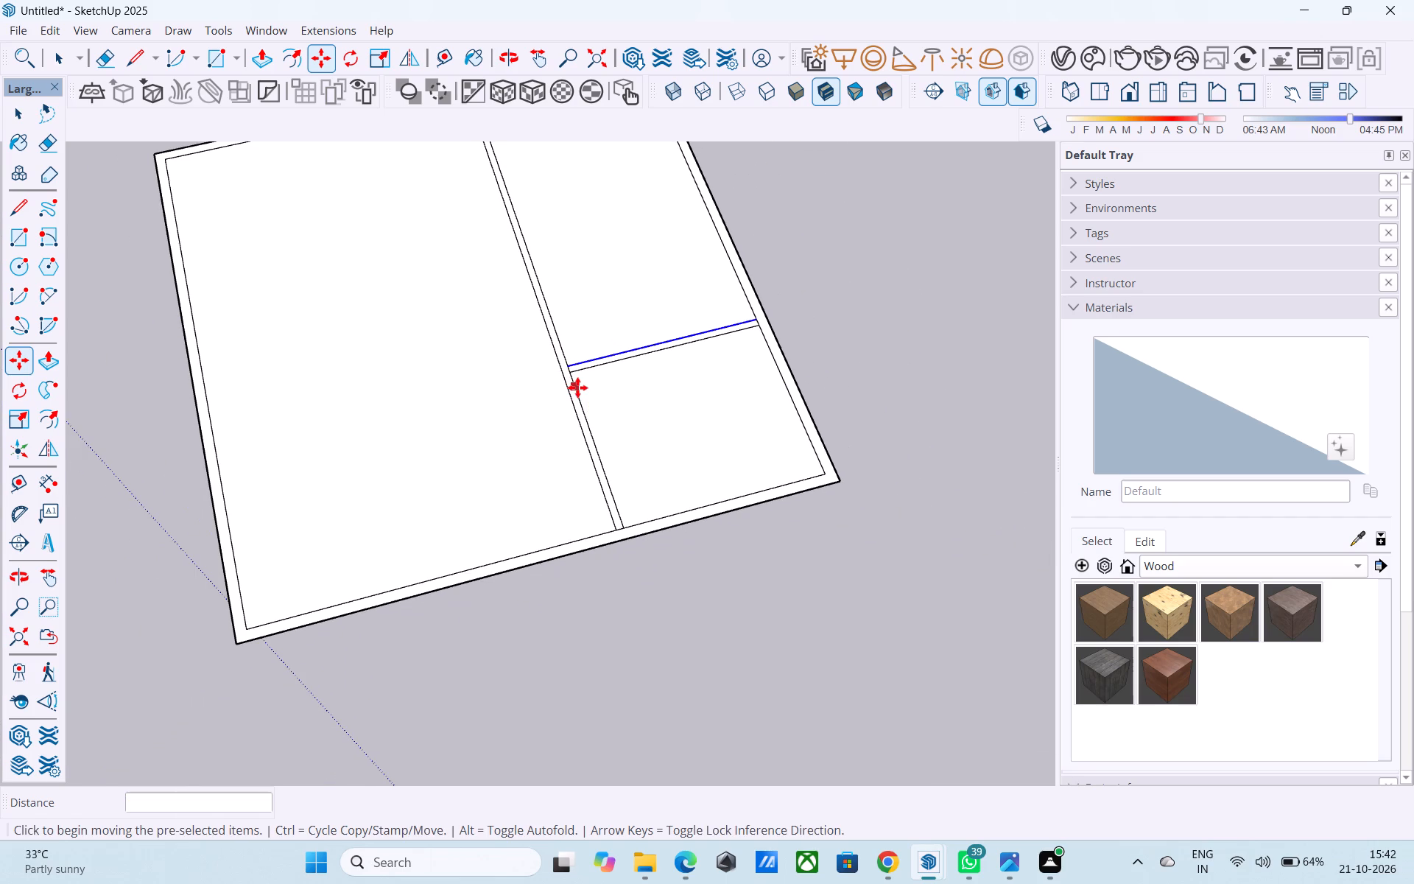
key("l")
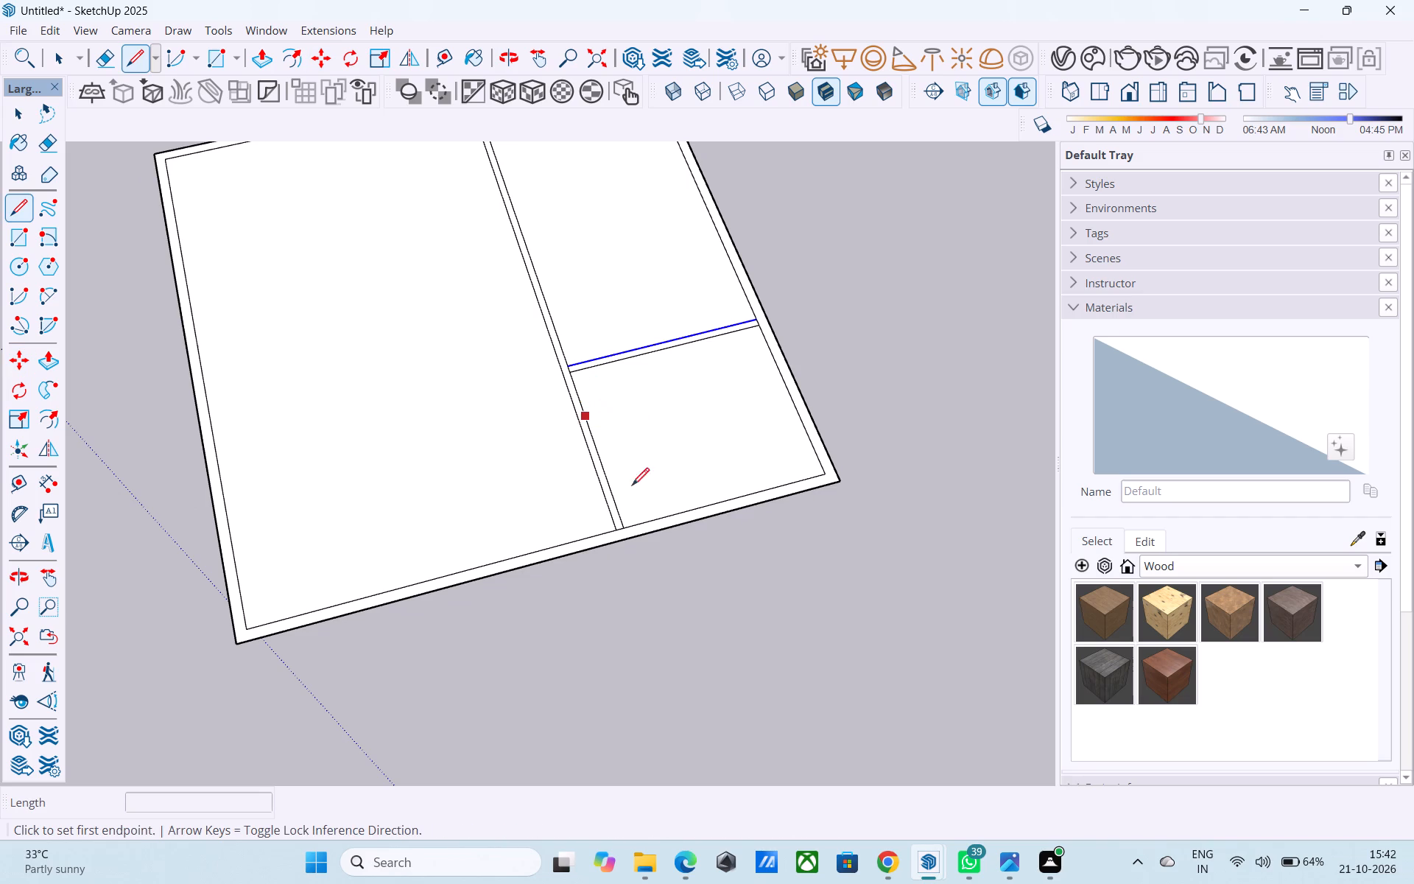
scroll(643, 522, "up", 8)
left_click(602, 534)
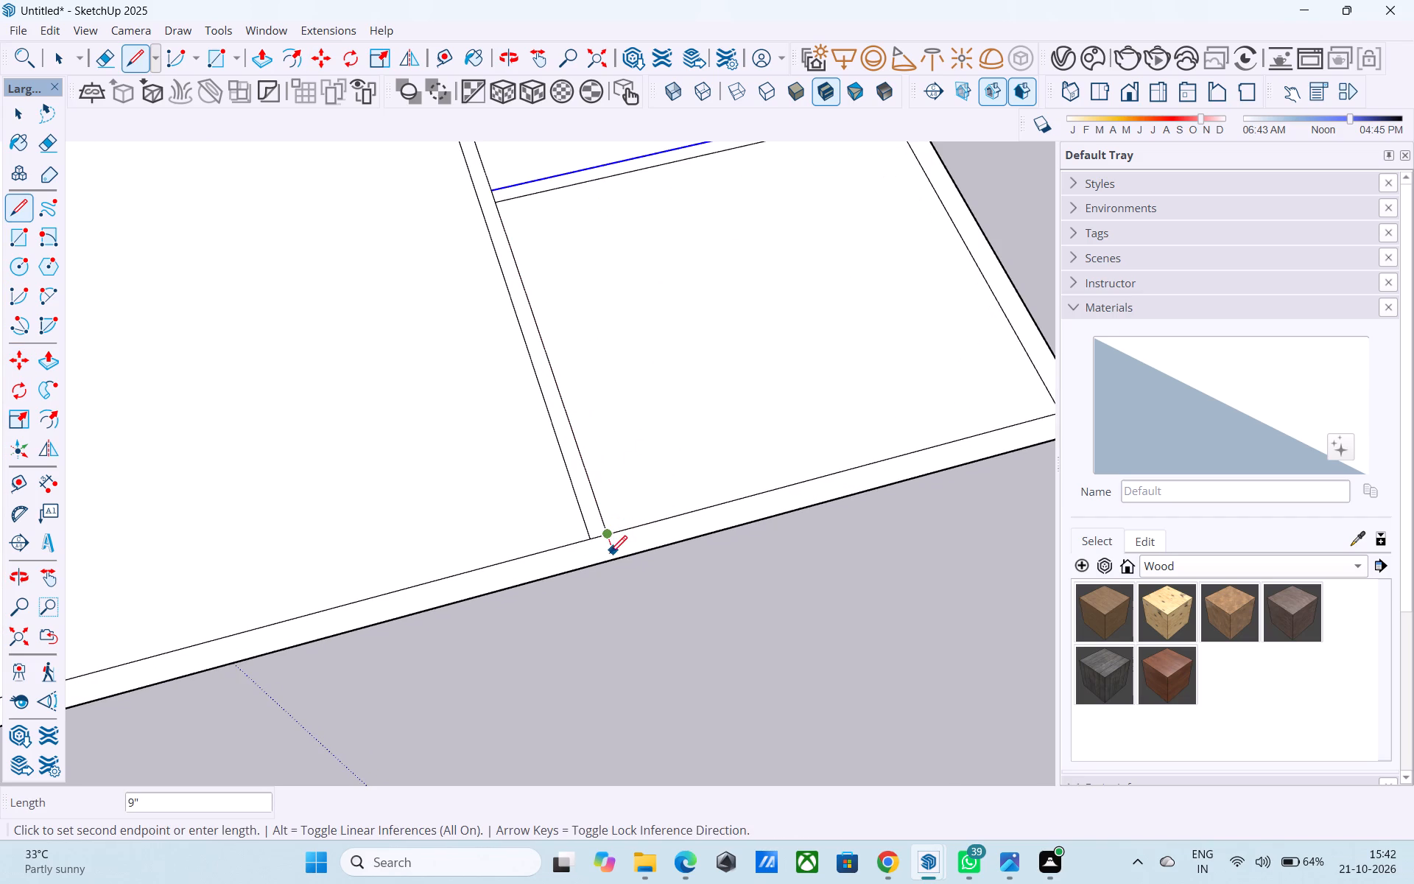
left_click(613, 562)
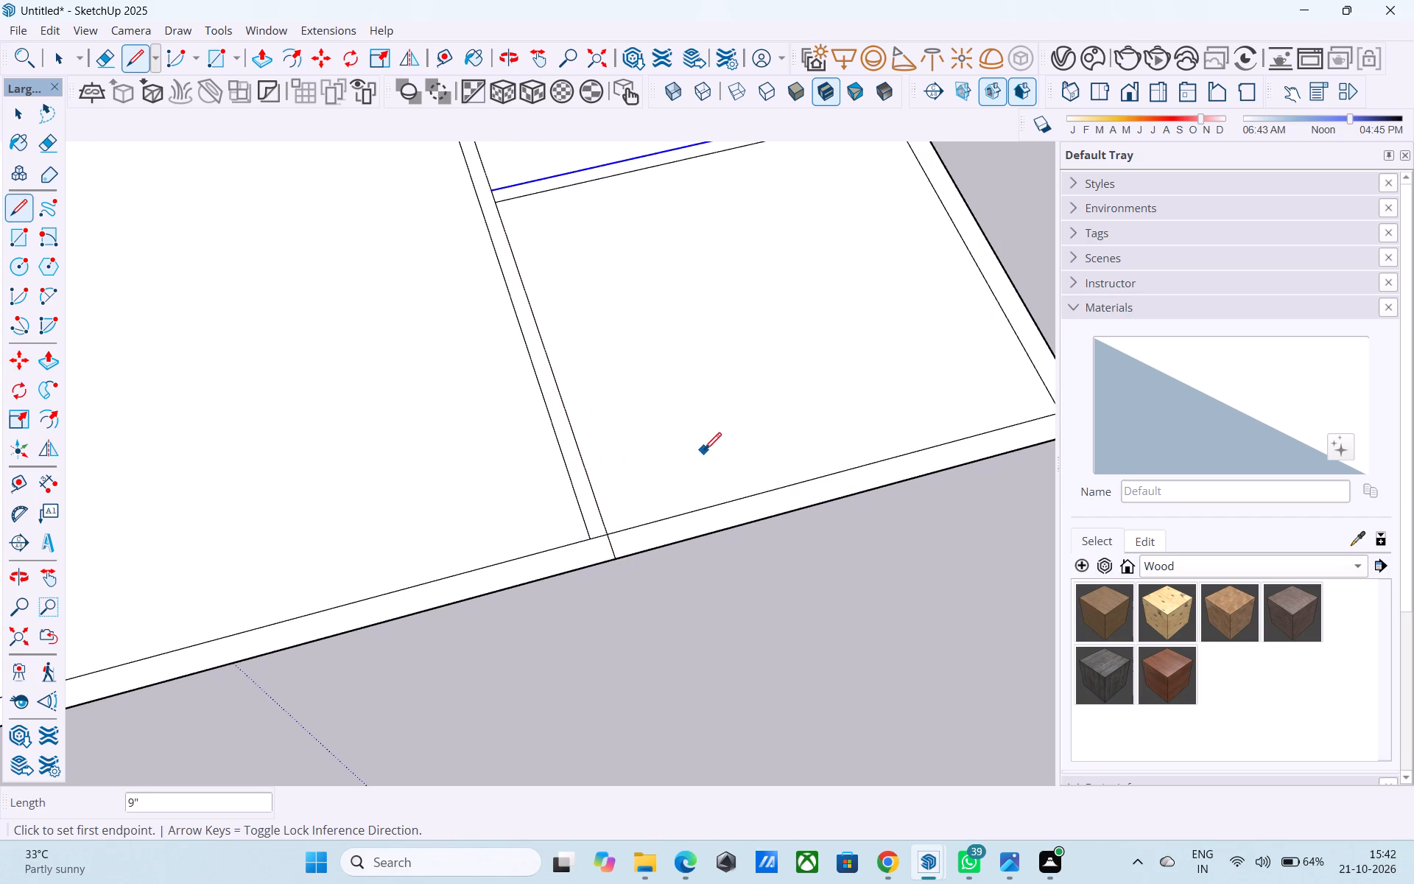
Draw a 9" line across the adjacent outer wall border, extending the cross partition's corner-room edge to the outer outline.
scroll(704, 452, "down", 3)
middle_click_drag(703, 452, 493, 590)
scroll(414, 443, "down", 7)
scroll(720, 393, "up", 8)
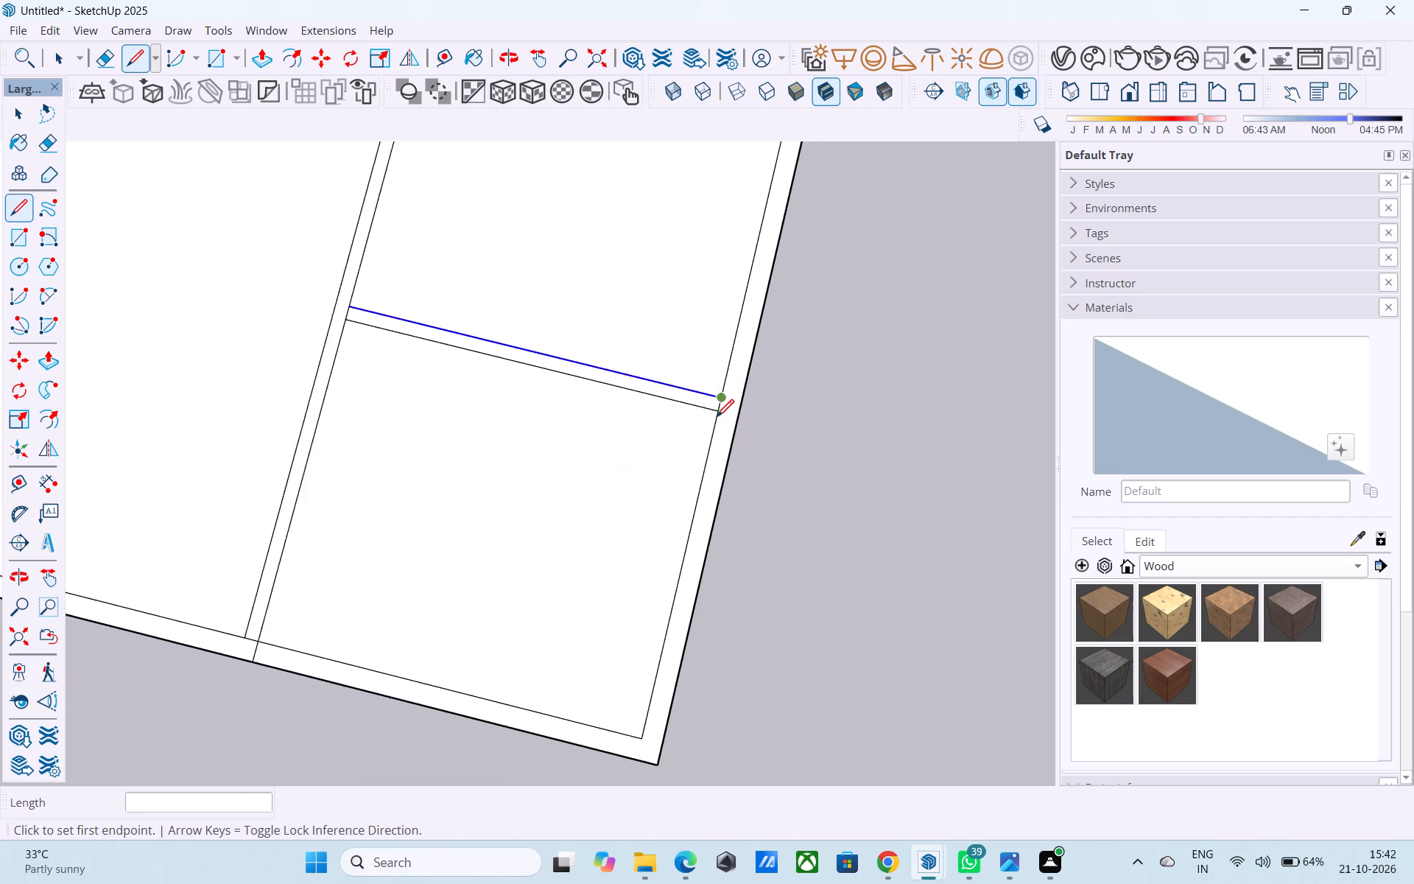
scroll(717, 418, "up", 3)
left_click(717, 419)
left_click(750, 420)
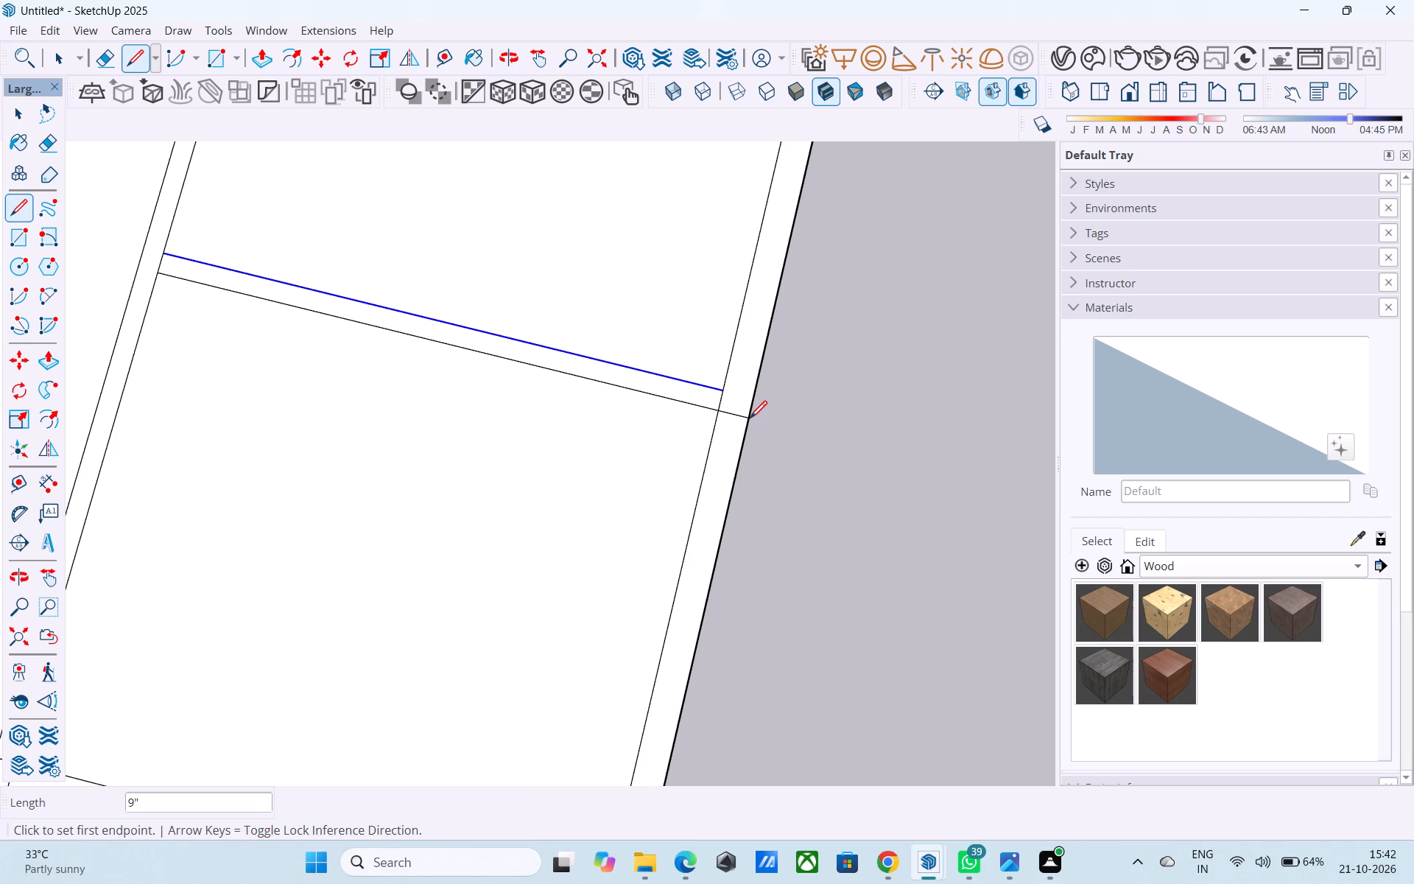
Erase the inner and outer border edges around the 12' corner room to leave an L-shaped plan.
key("space")
scroll(721, 421, "down", 6)
middle_click_drag(658, 476, 765, 312)
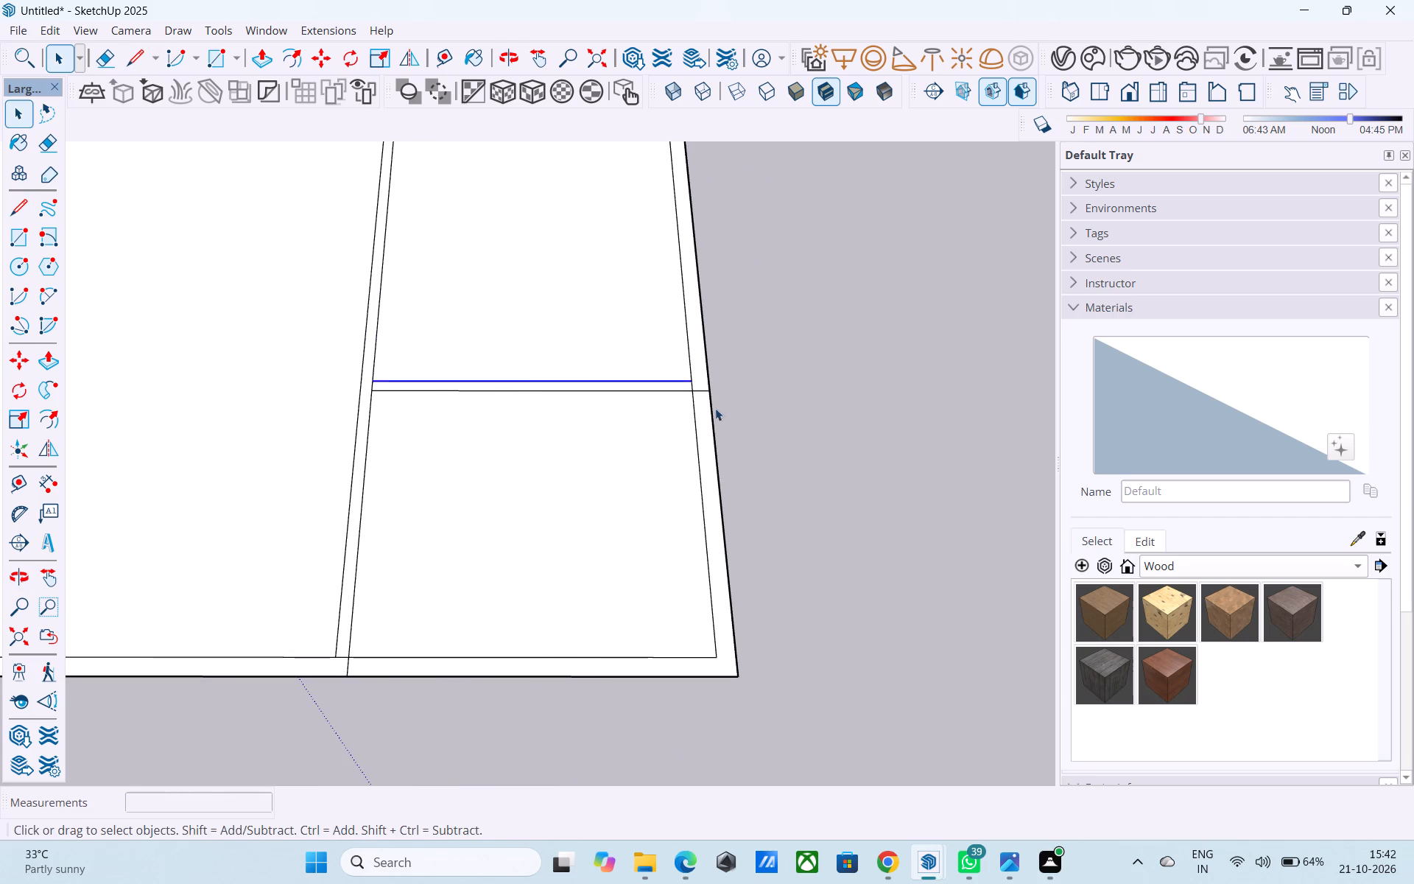
key("e")
left_click_drag(740, 469, 683, 463)
left_click_drag(579, 743, 622, 597)
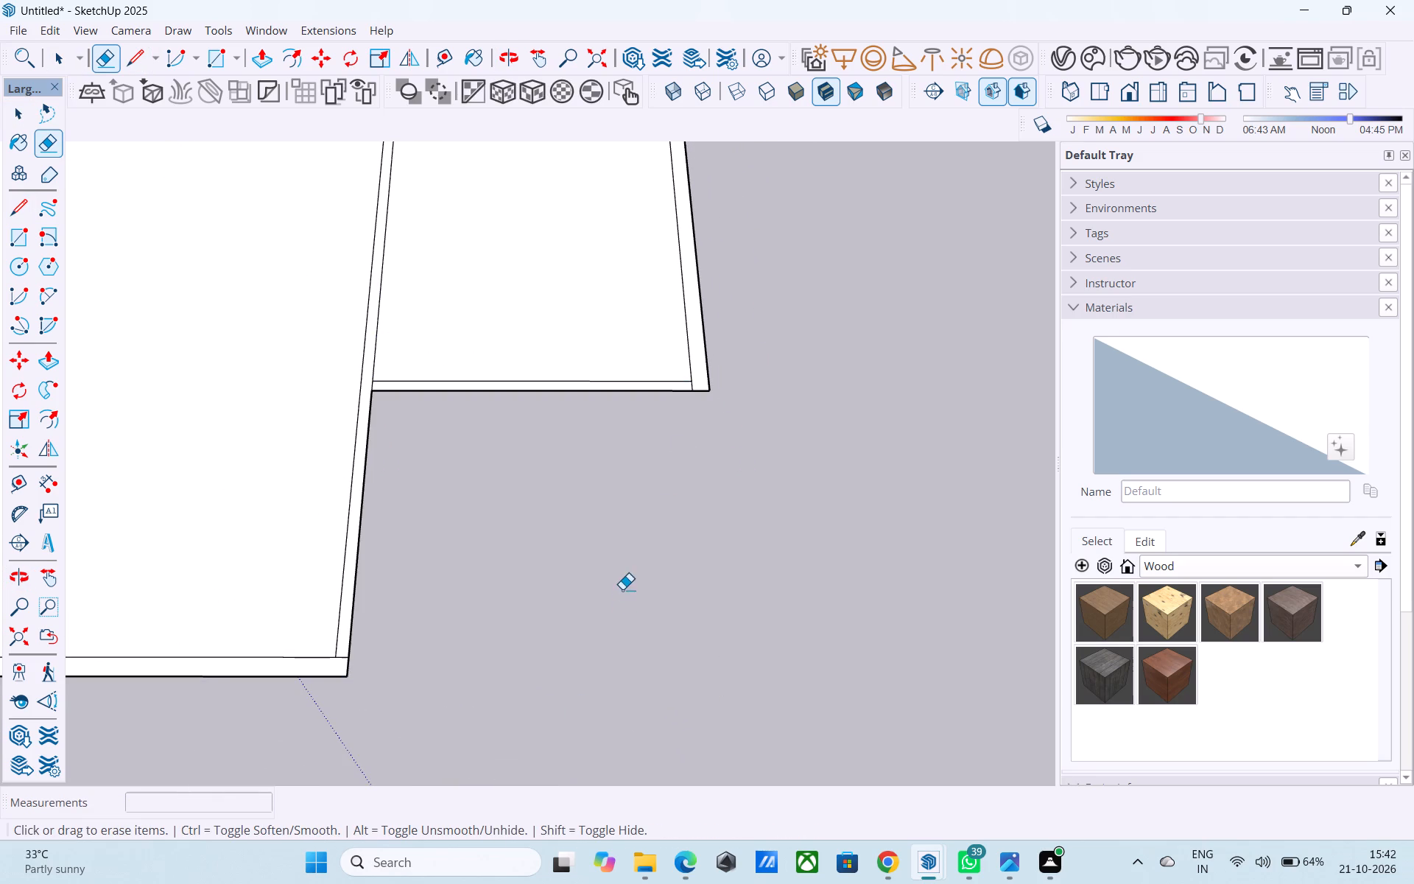
Select all connected faces and edges of the L-shaped plan and make them a group.
key("space")
scroll(617, 575, "down", 4)
scroll(617, 575, "up", 1)
scroll(617, 575, "down", 6)
middle_click_drag(611, 600, 674, 217)
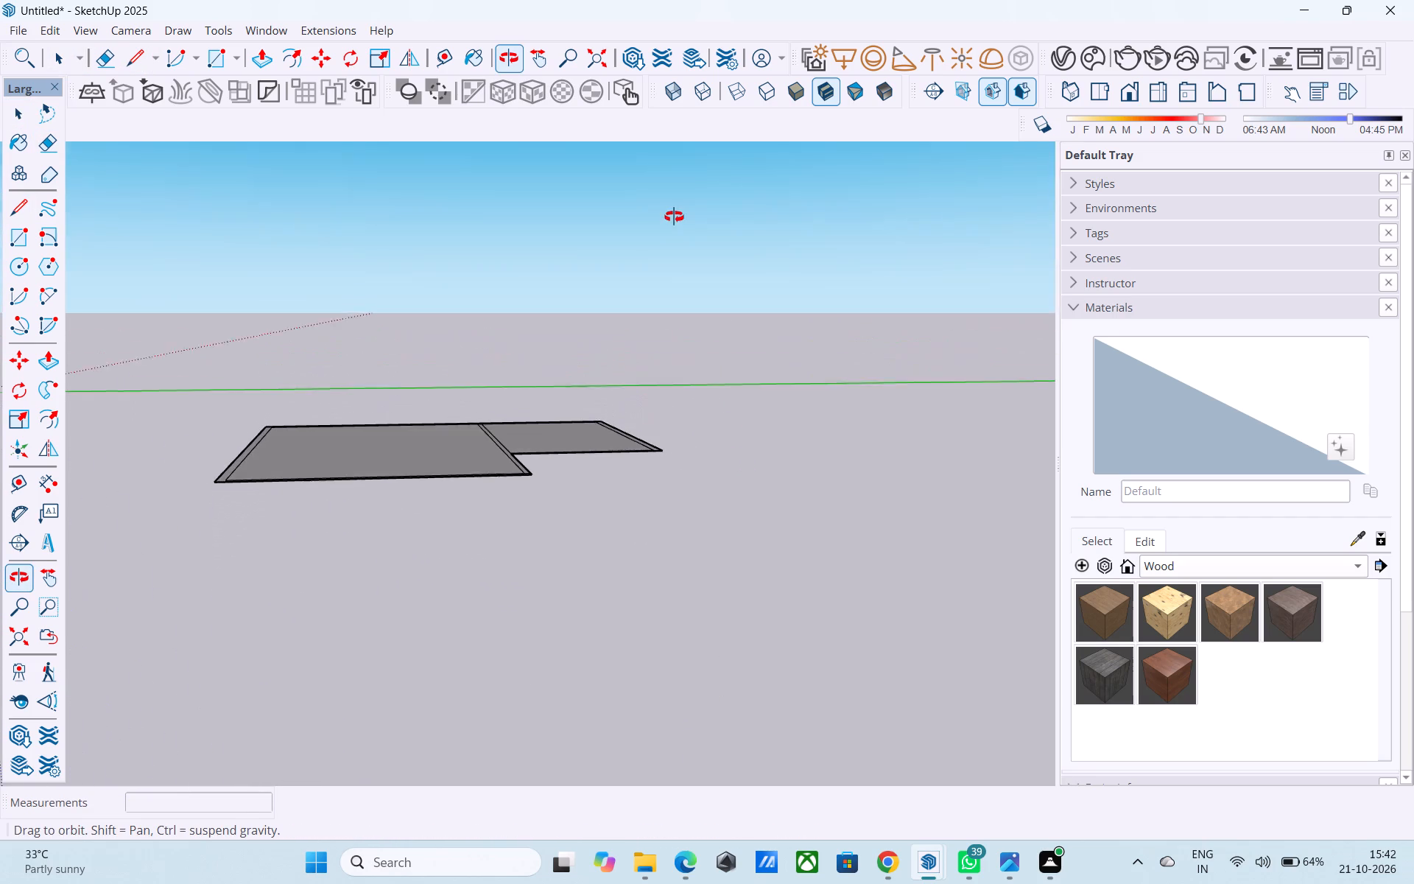
middle_click_drag(674, 217, 675, 218)
middle_click_drag(625, 351, 645, 691)
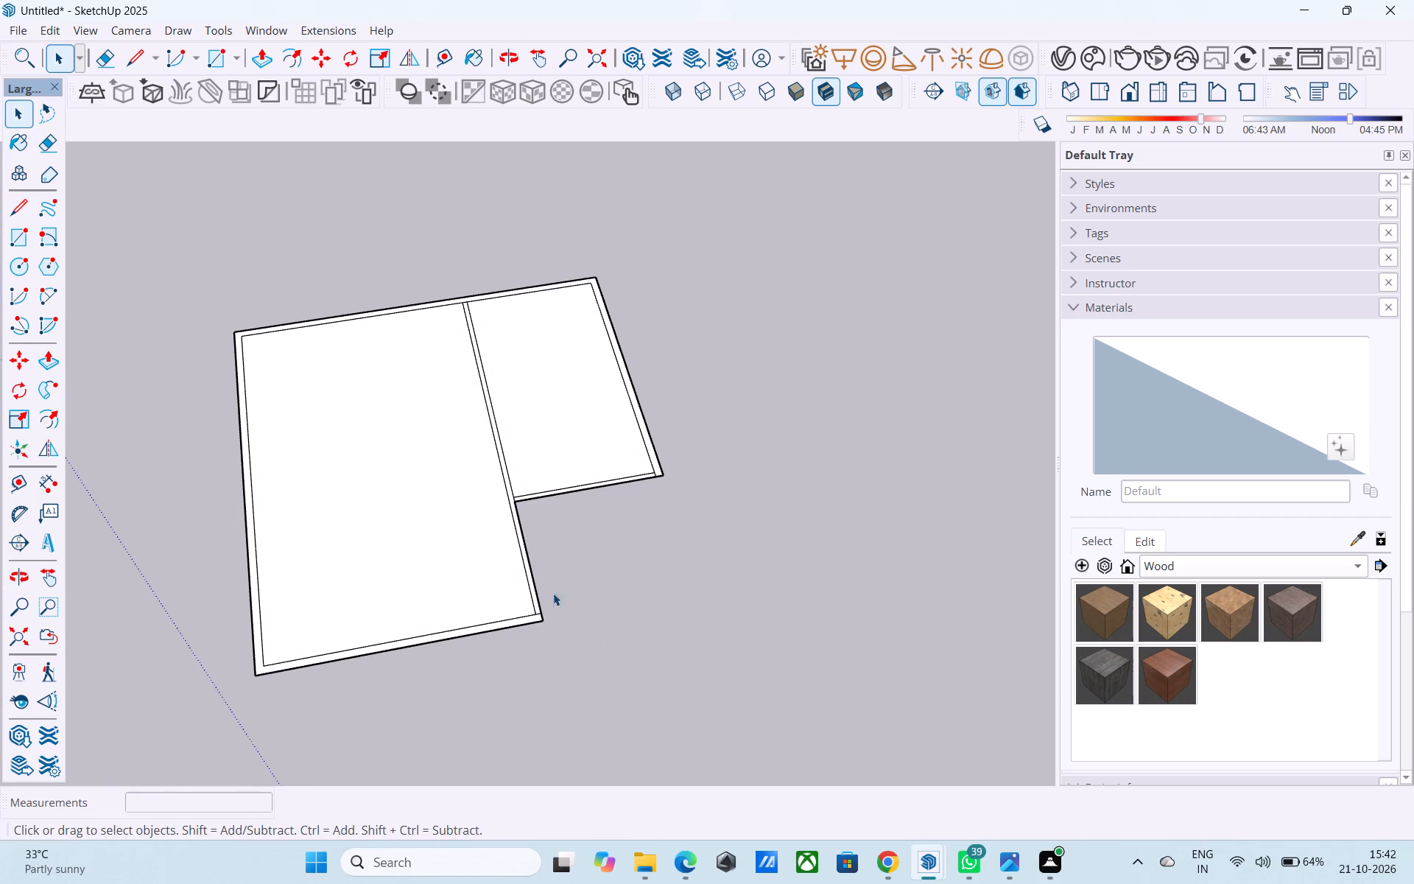
scroll(521, 604, "up", 4)
triple_click(518, 610)
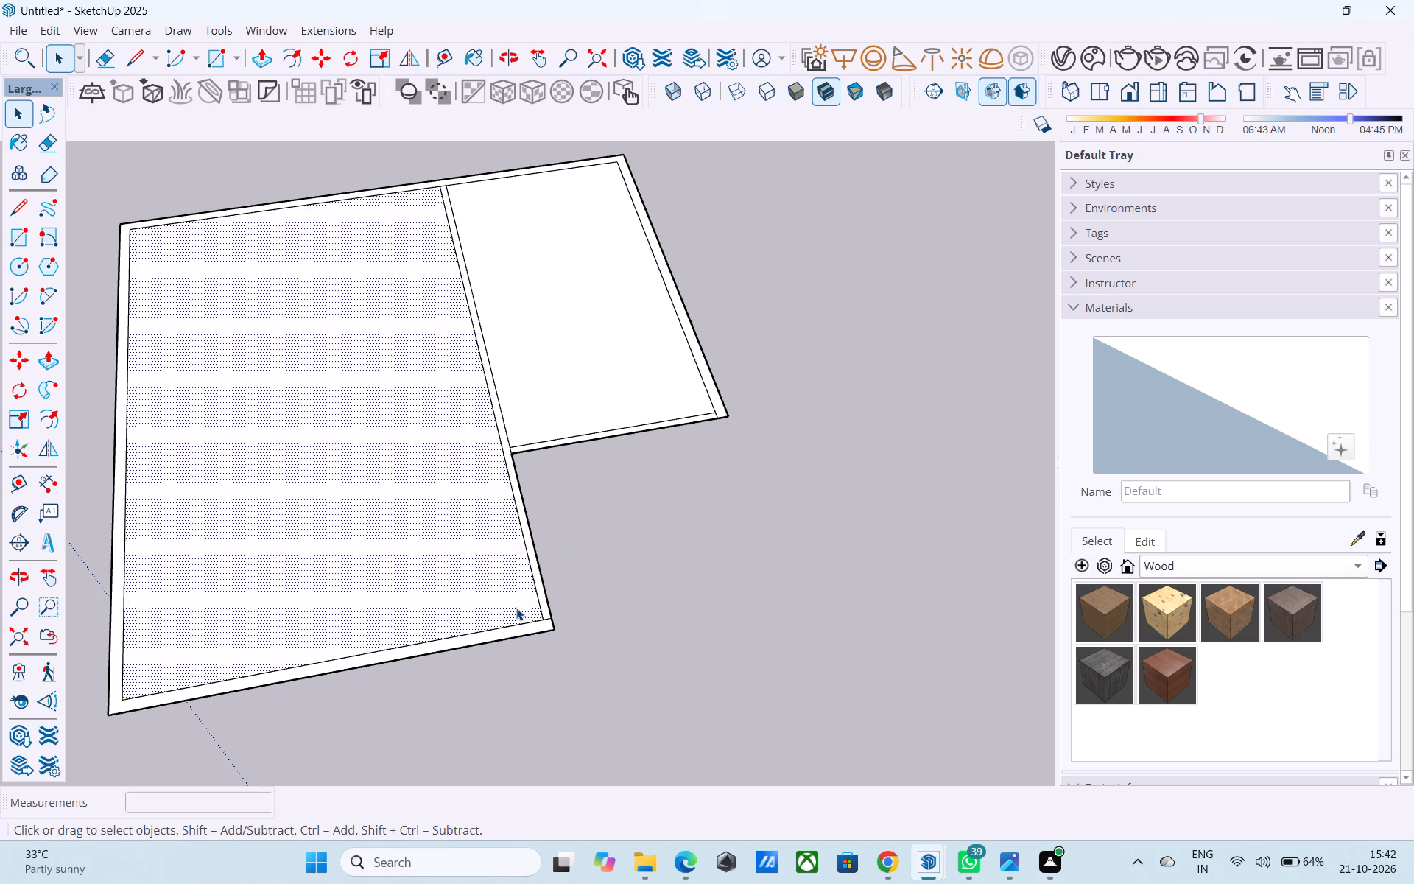
right_click(516, 607)
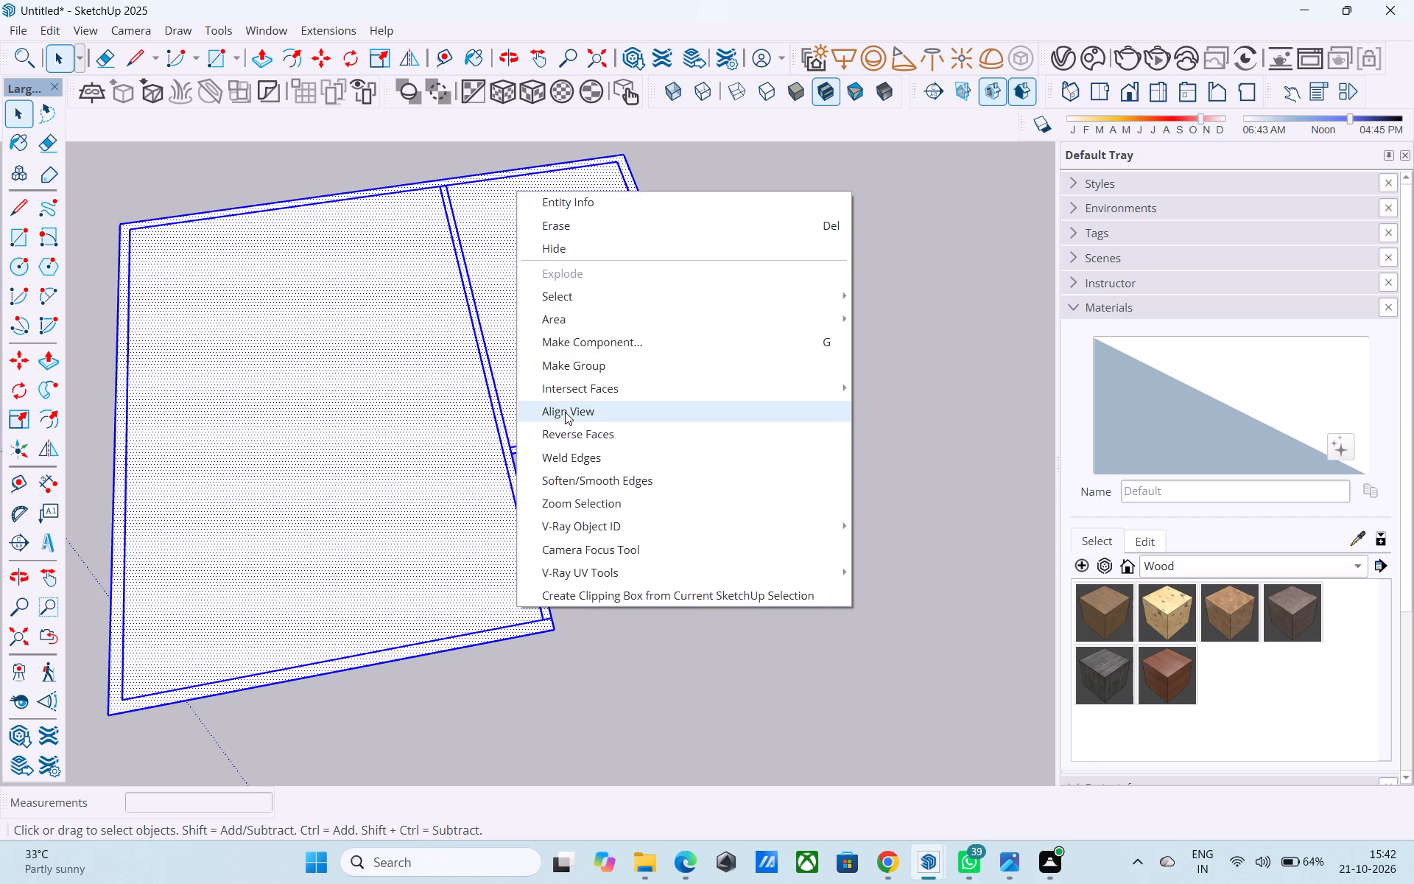
left_click(587, 356)
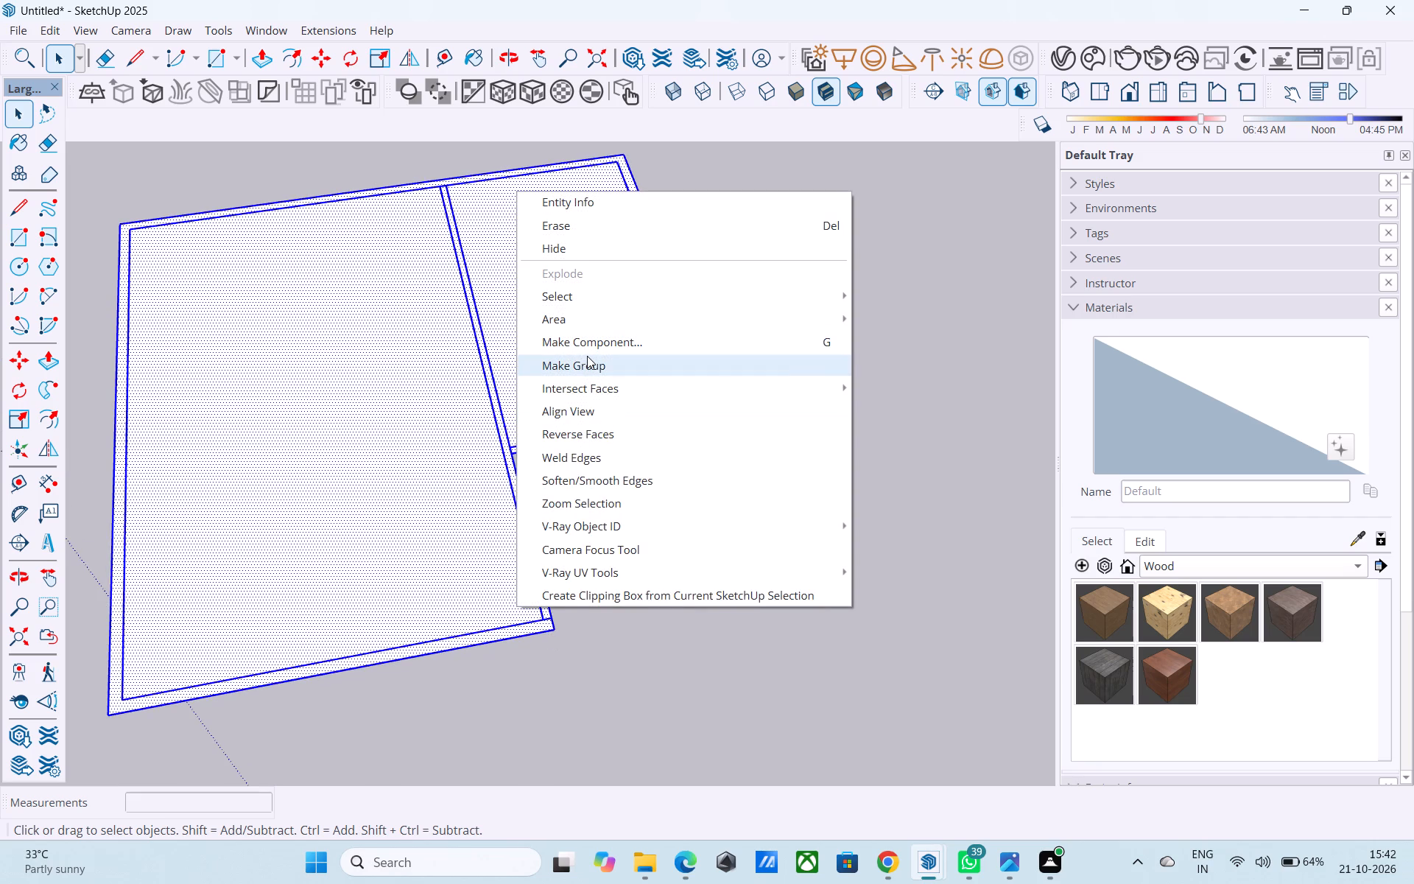
Inside the group, copy the inner edge of the larger room's end wall 12' inward as a cross line.
double_click(422, 476)
scroll(841, 420, "down", 4)
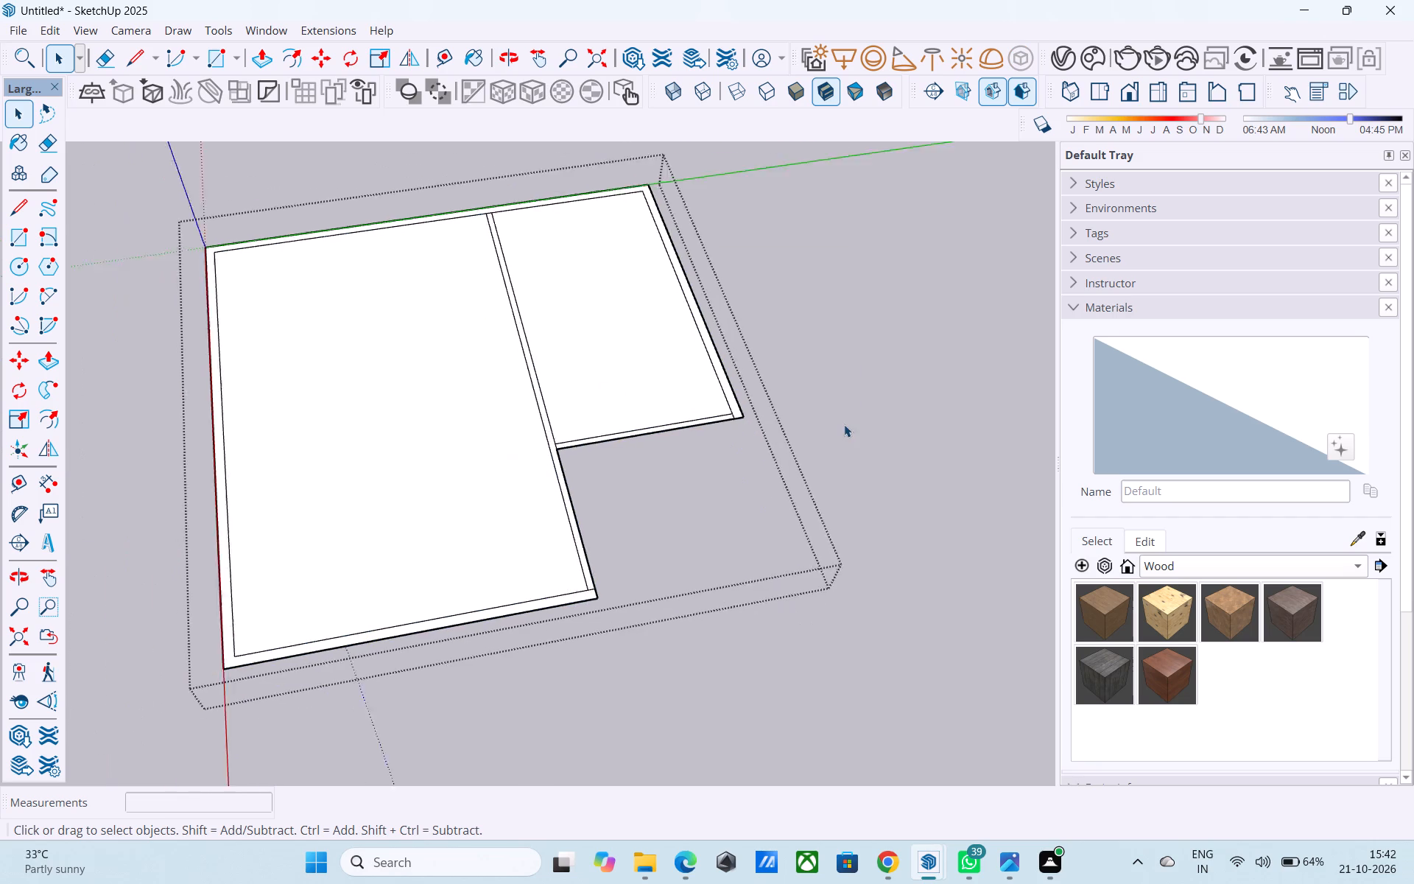
scroll(844, 424, "down", 3)
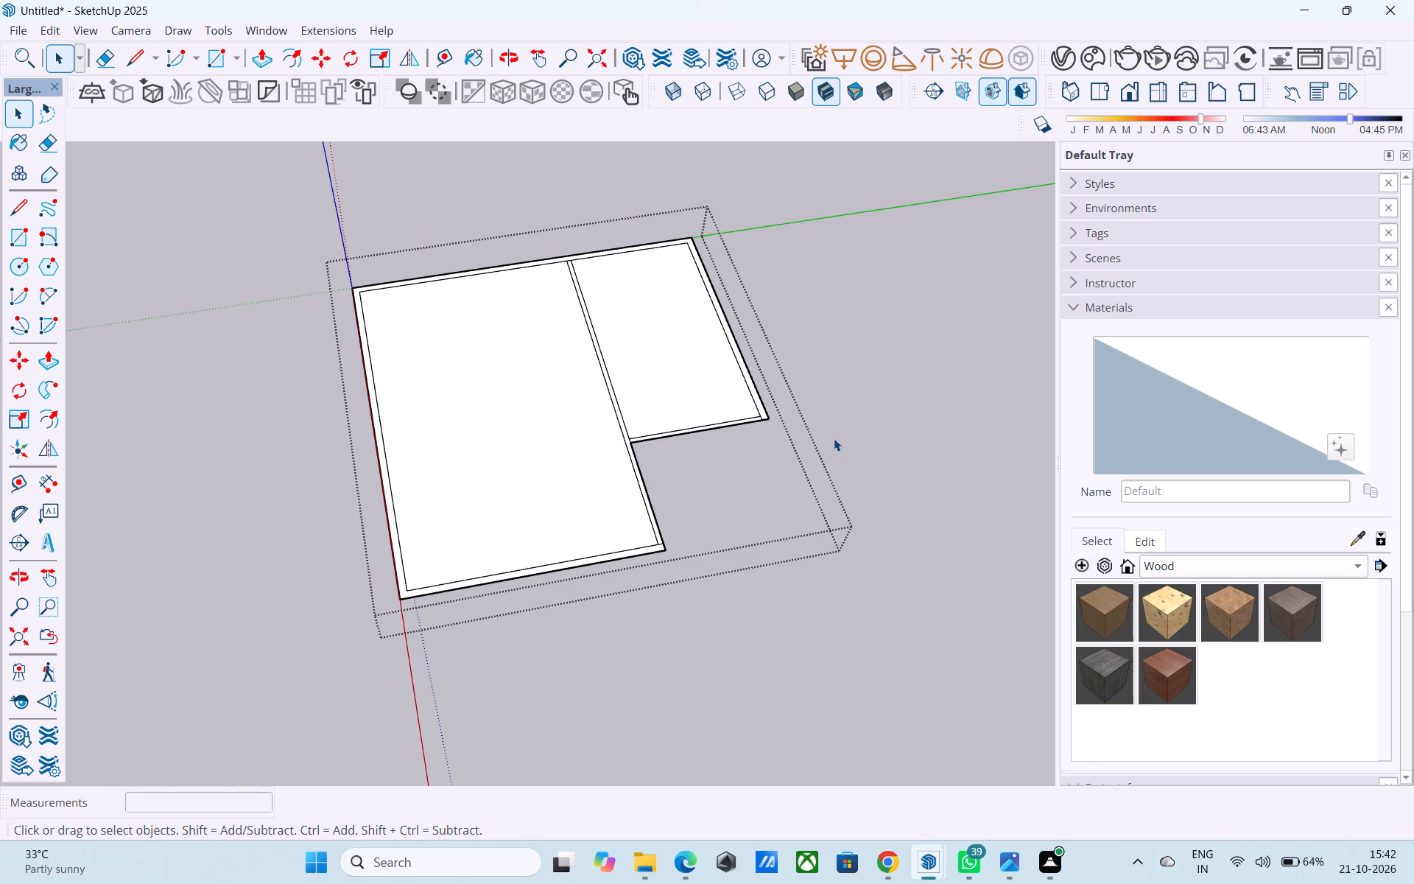
left_click(441, 581)
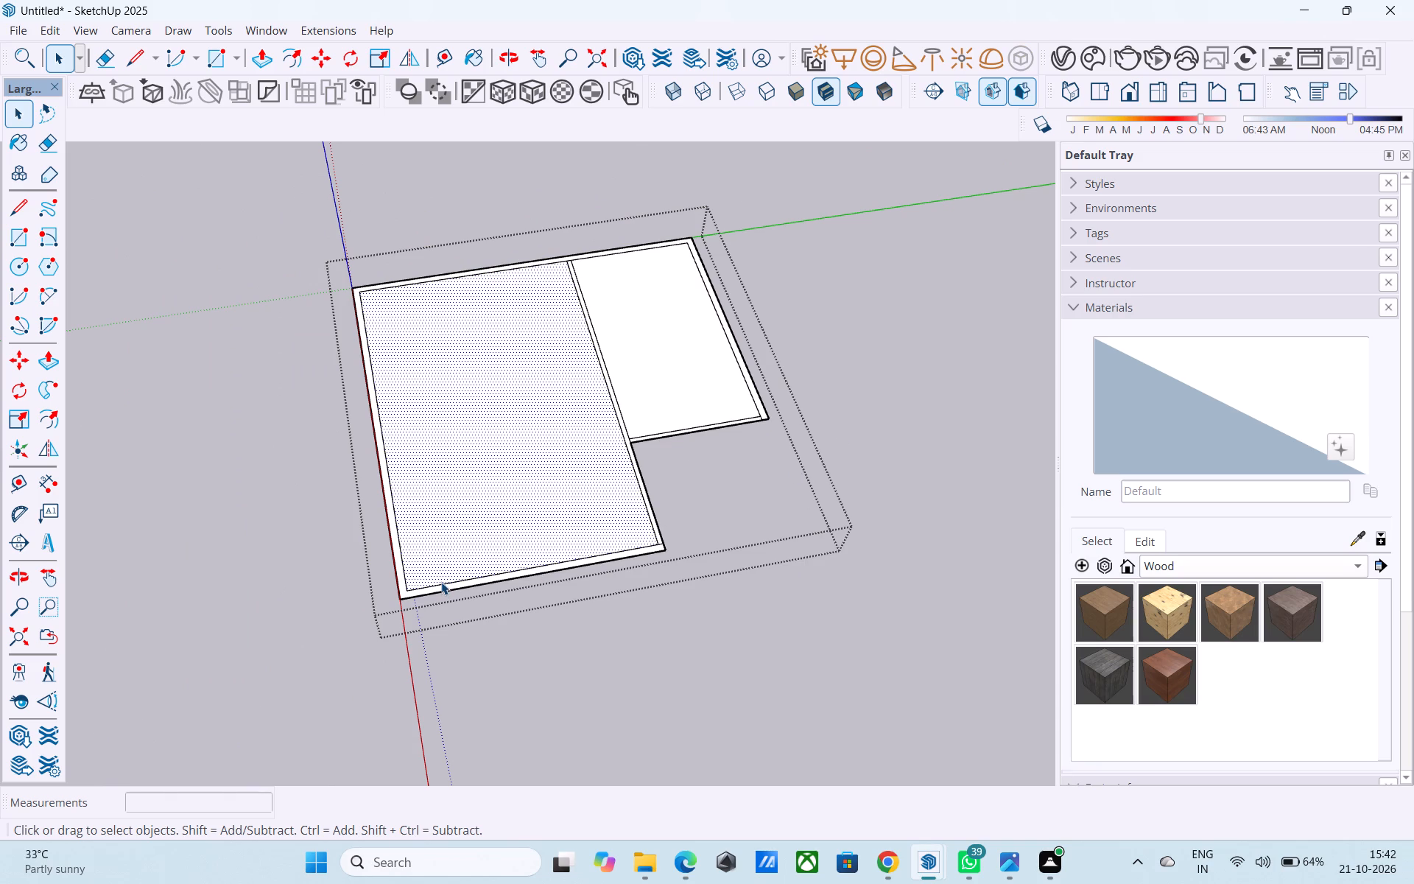
left_click(443, 582)
key("m")
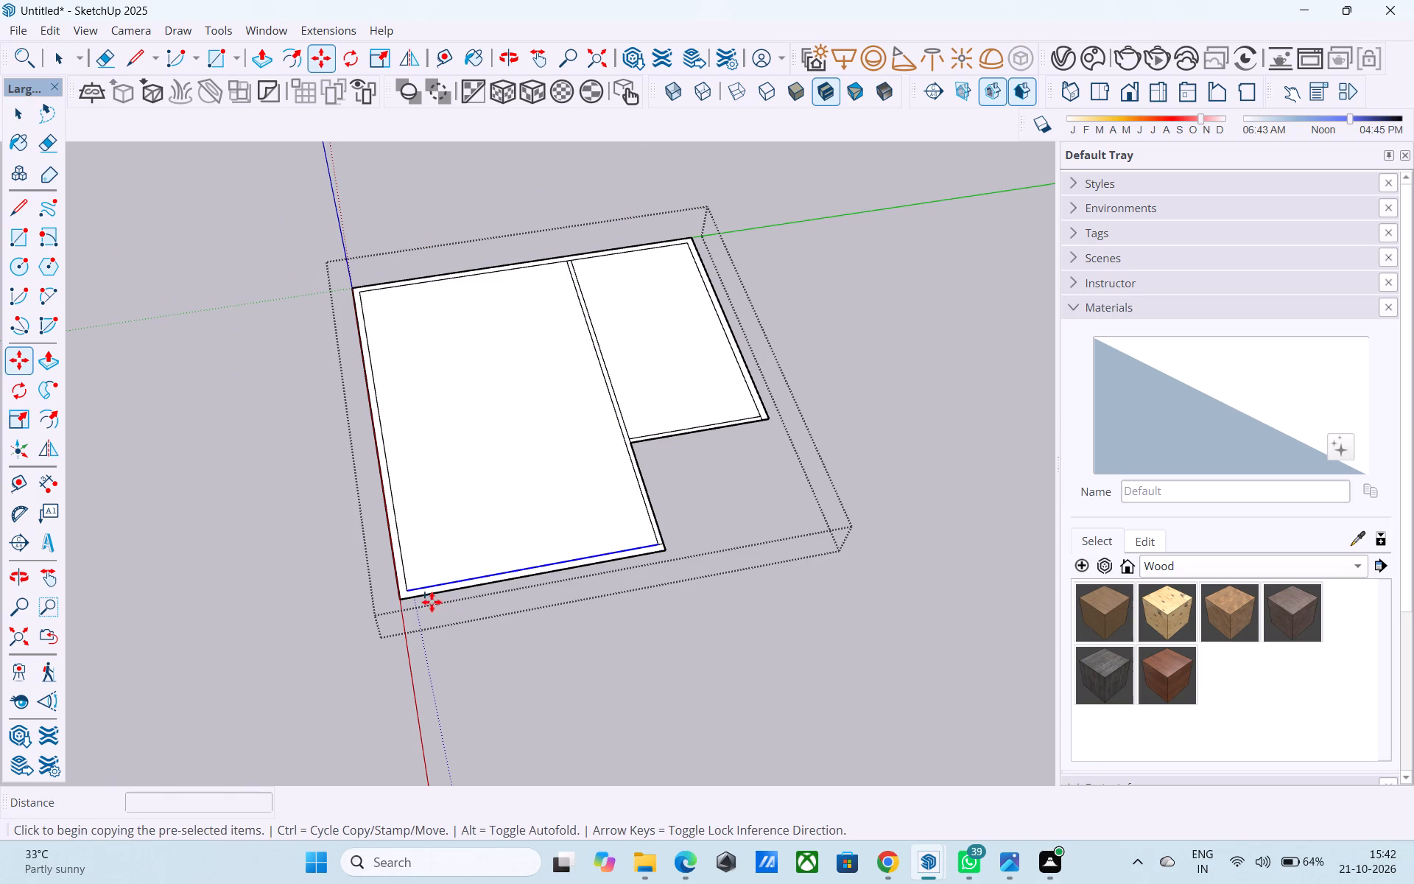
left_click(412, 592)
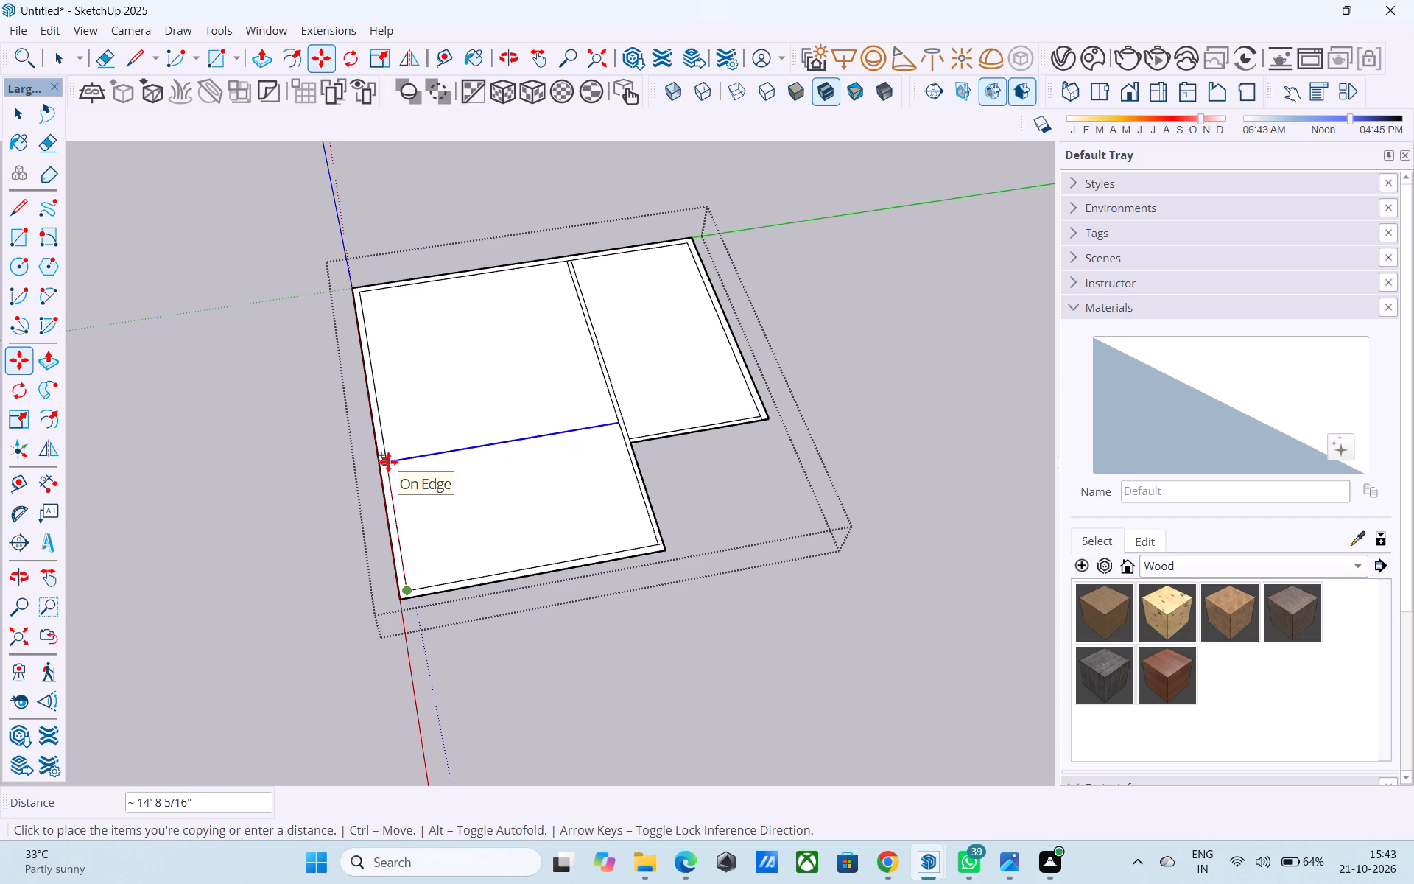
type("12'")
key("Return")
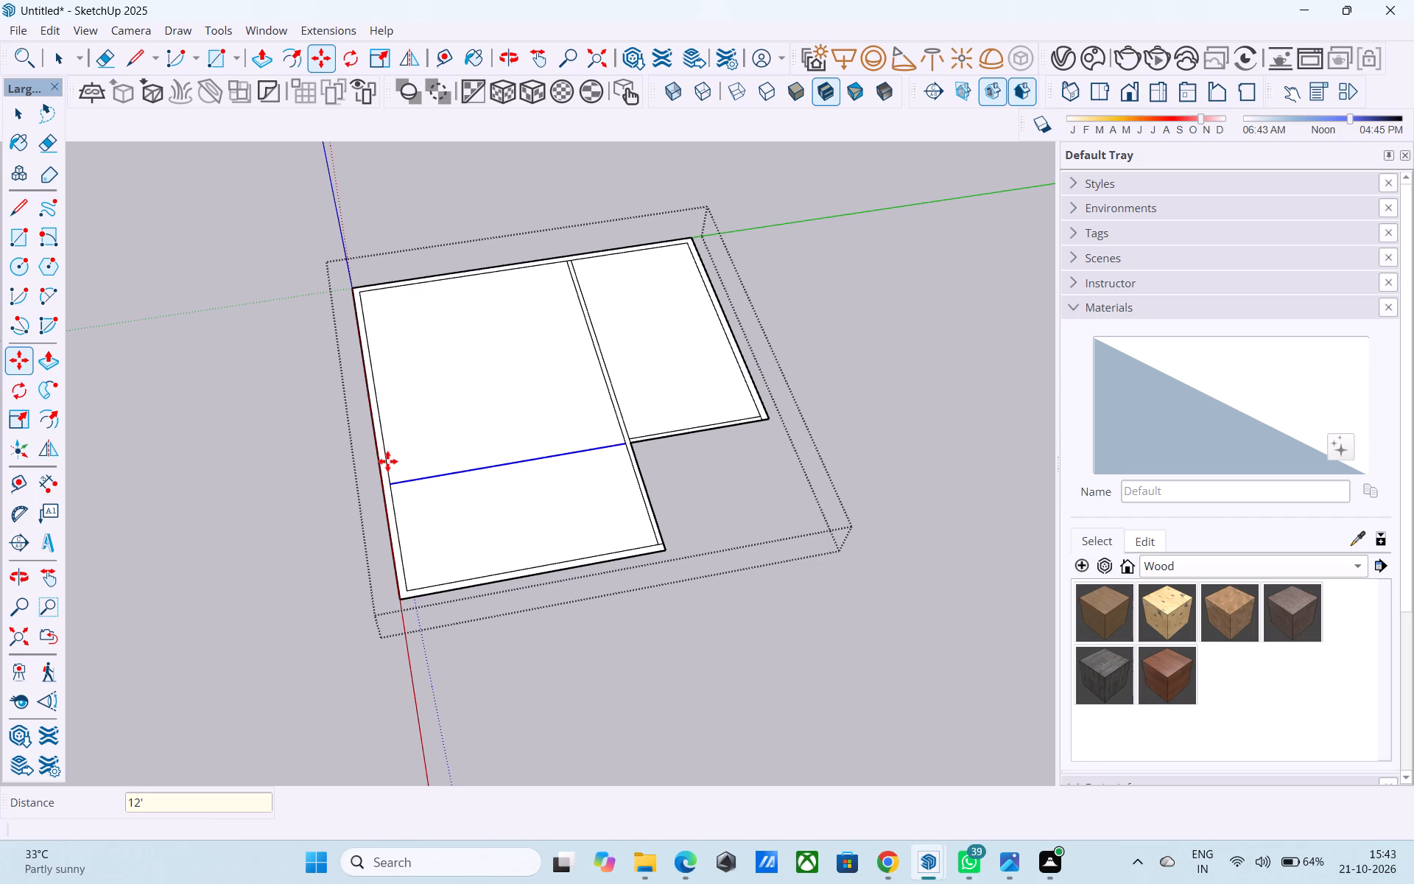
Copy the short inner edge of the side wall 12' across the new end strip to divide it into two rooms.
middle_click_drag(397, 439, 389, 415)
scroll(391, 418, "up", 2)
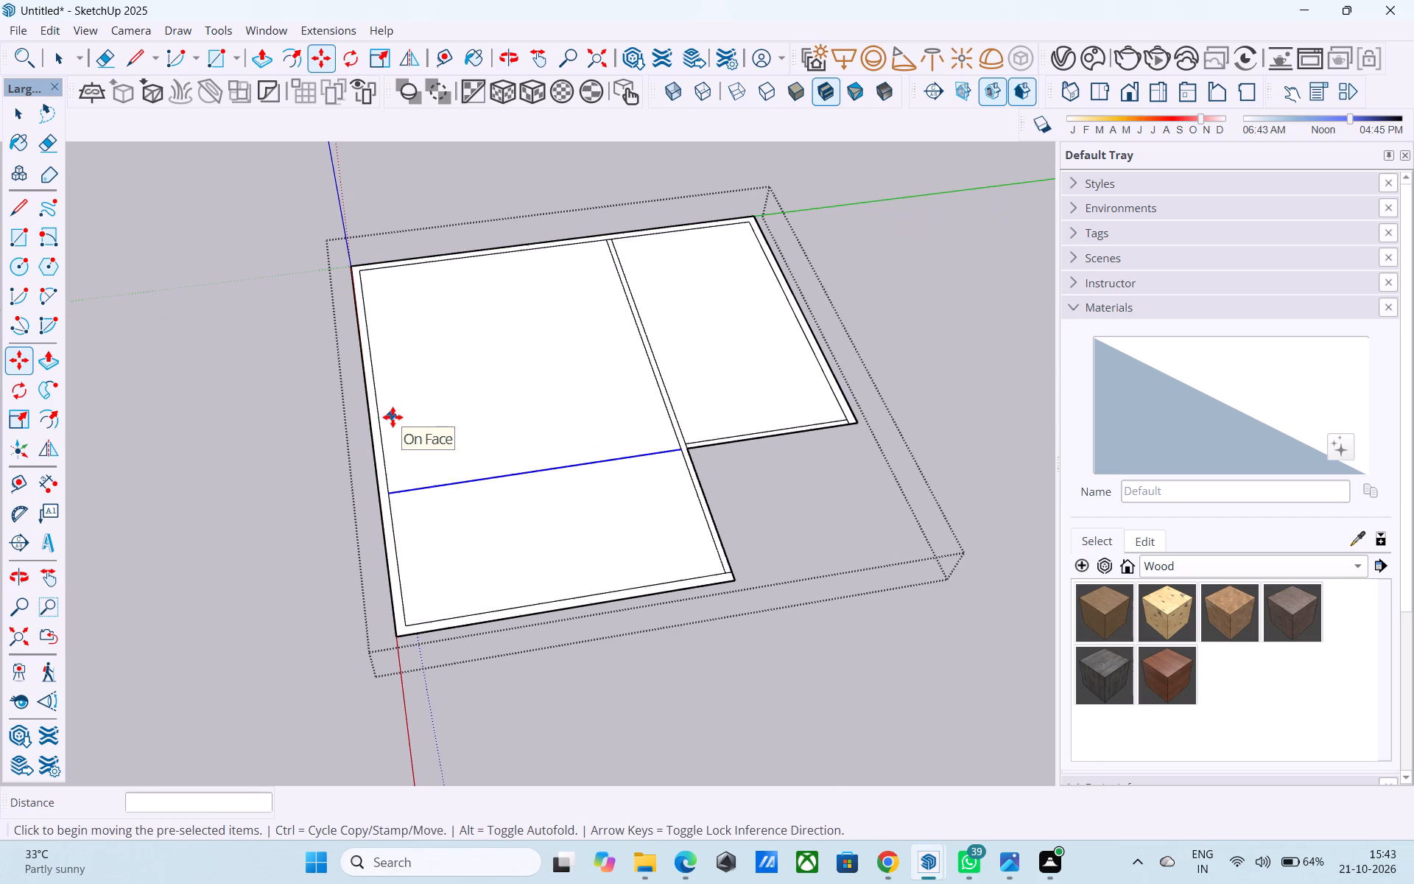
middle_click_drag(393, 417, 622, 438)
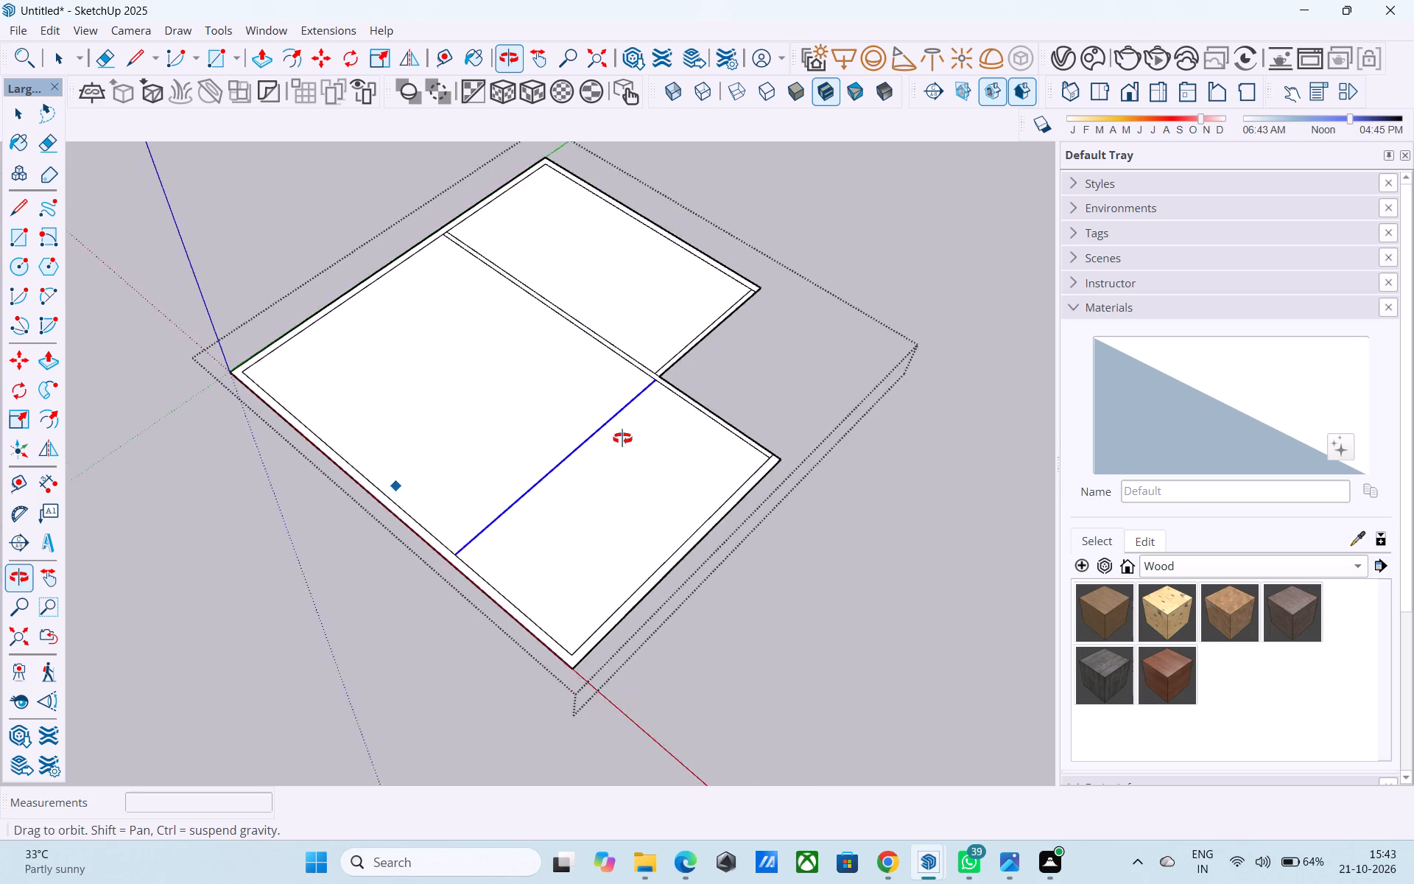
middle_click_drag(622, 438, 419, 406)
scroll(440, 432, "down", 5)
scroll(410, 559, "up", 8)
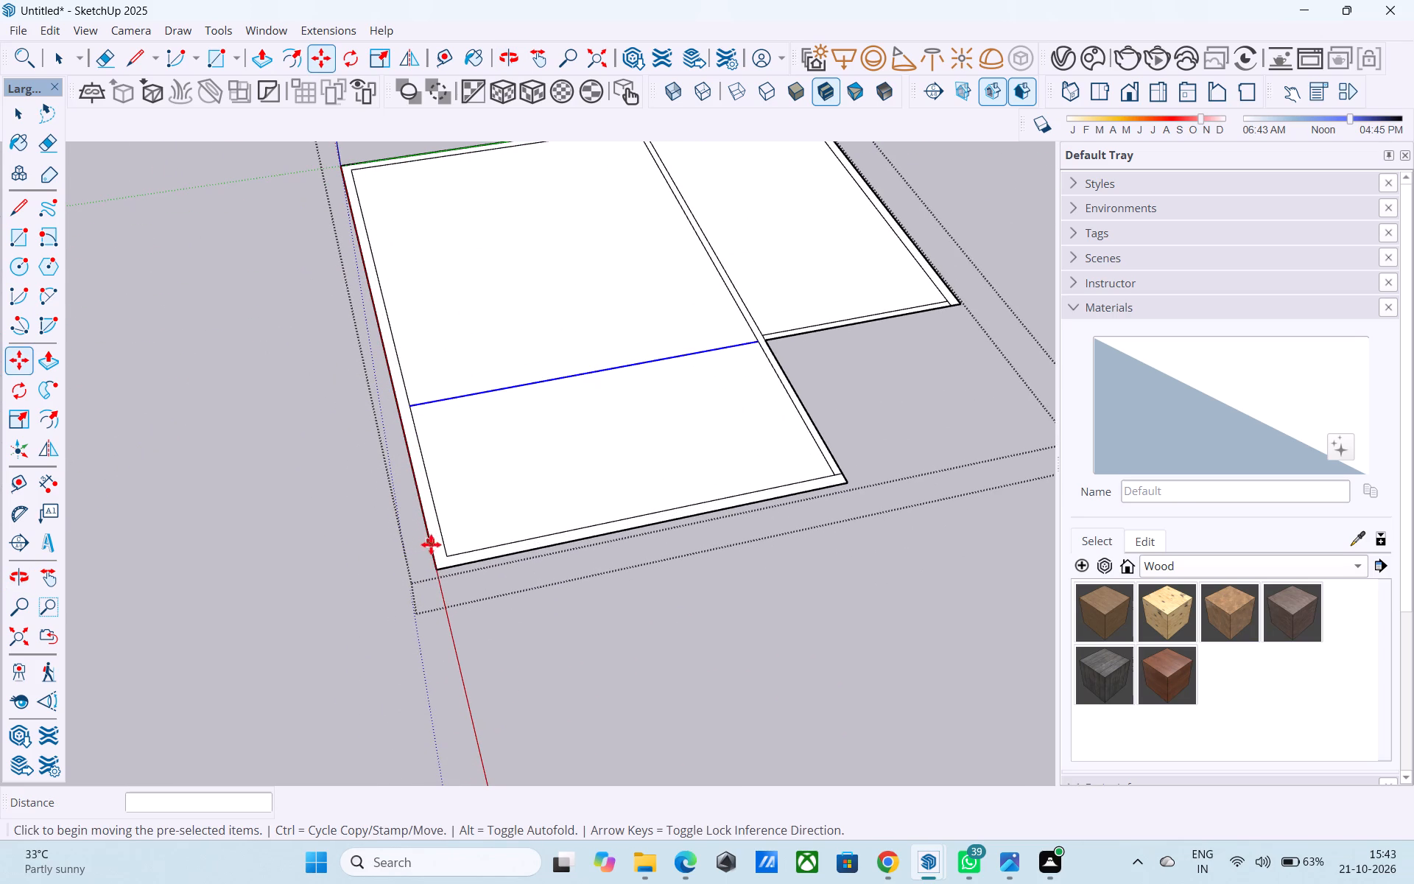
key("space")
left_click(442, 530)
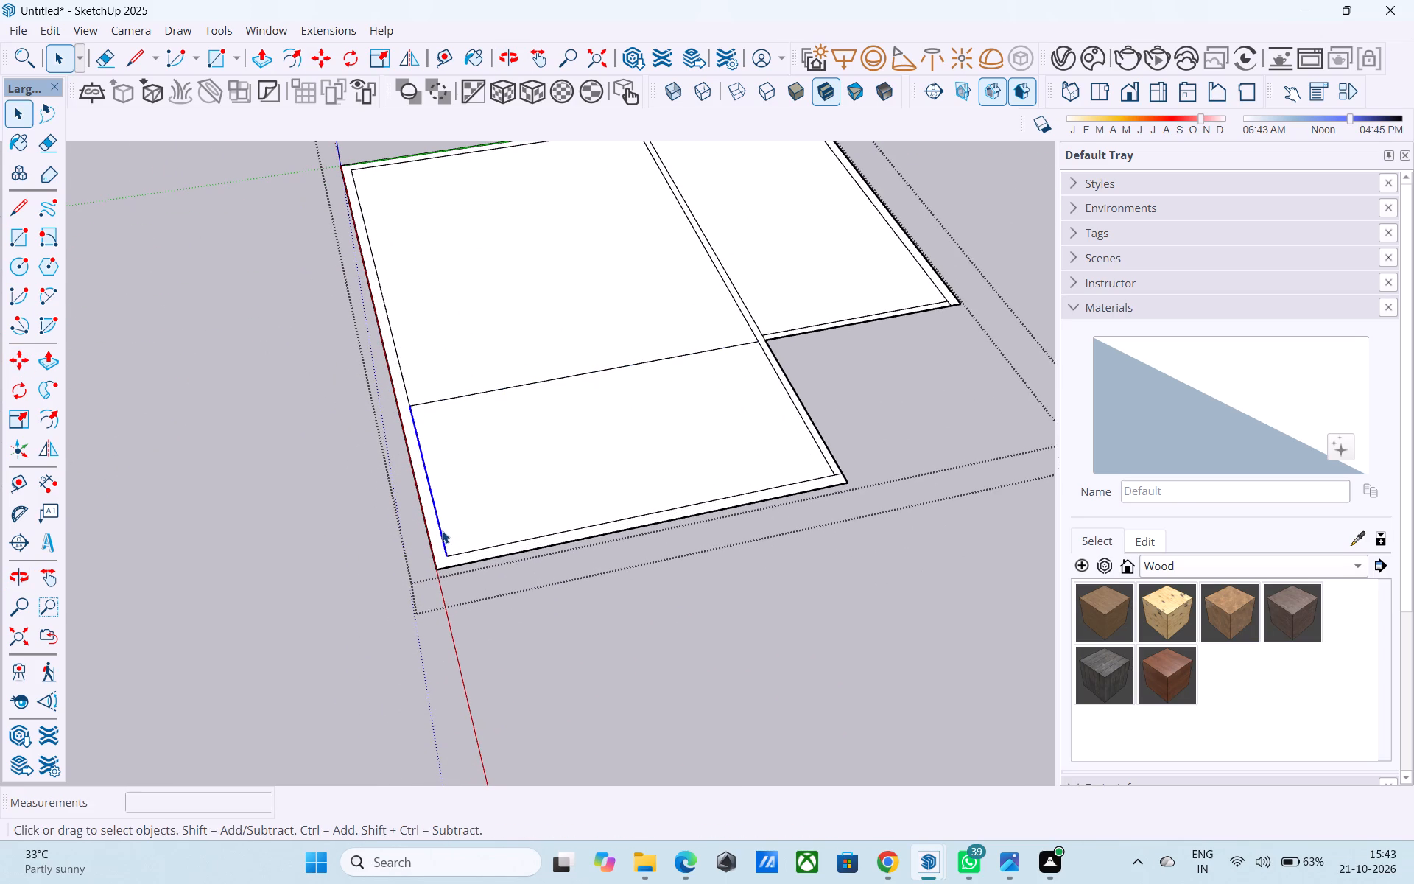
key("m")
left_click(443, 550)
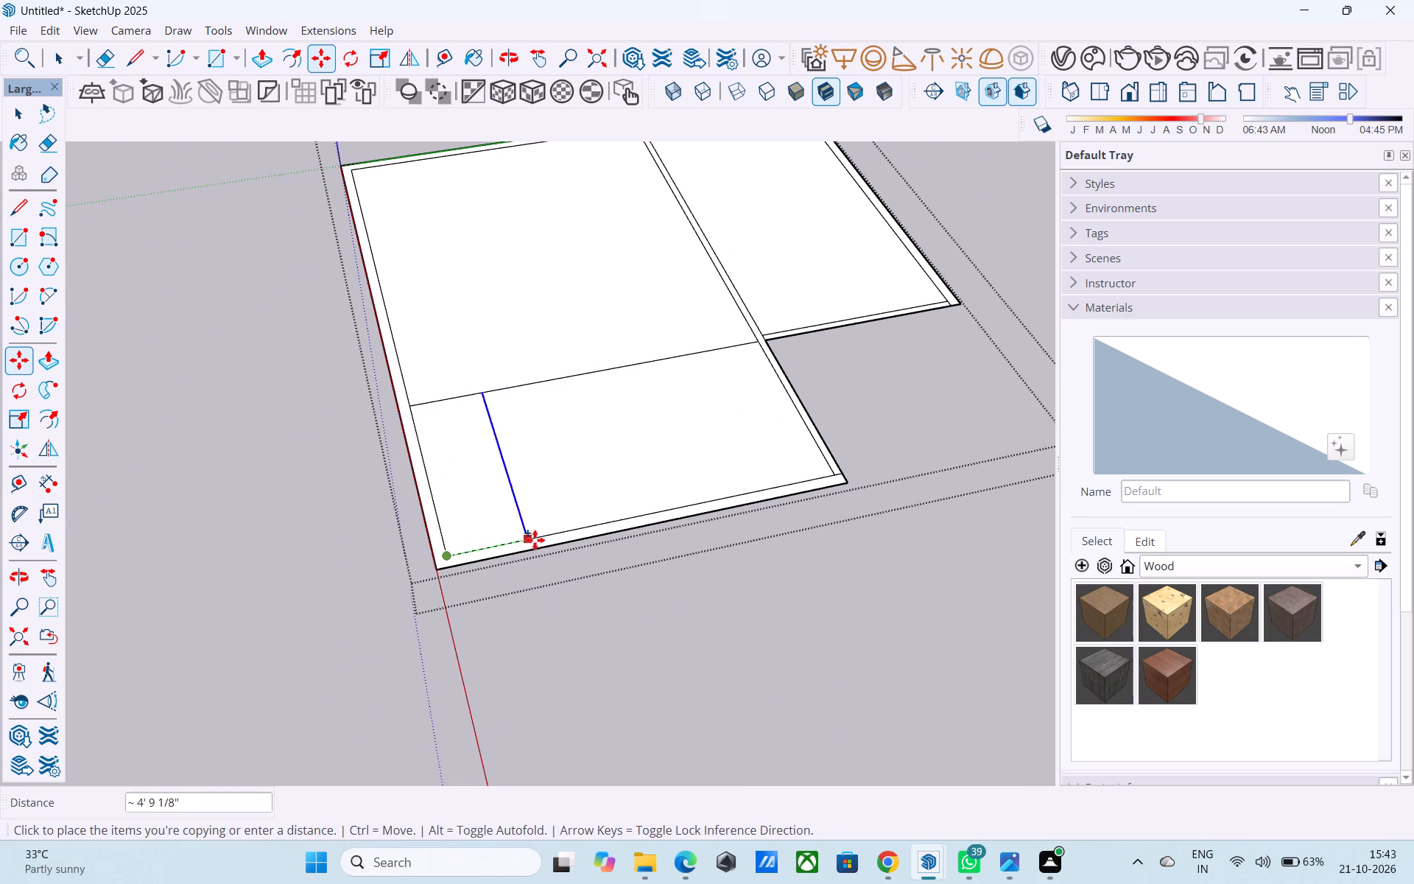
left_click(641, 515)
Mark 6" along the side wall's inner edge from the cross line, and draw a parallel line from there to the long partition.
middle_click_drag(625, 509, 795, 497)
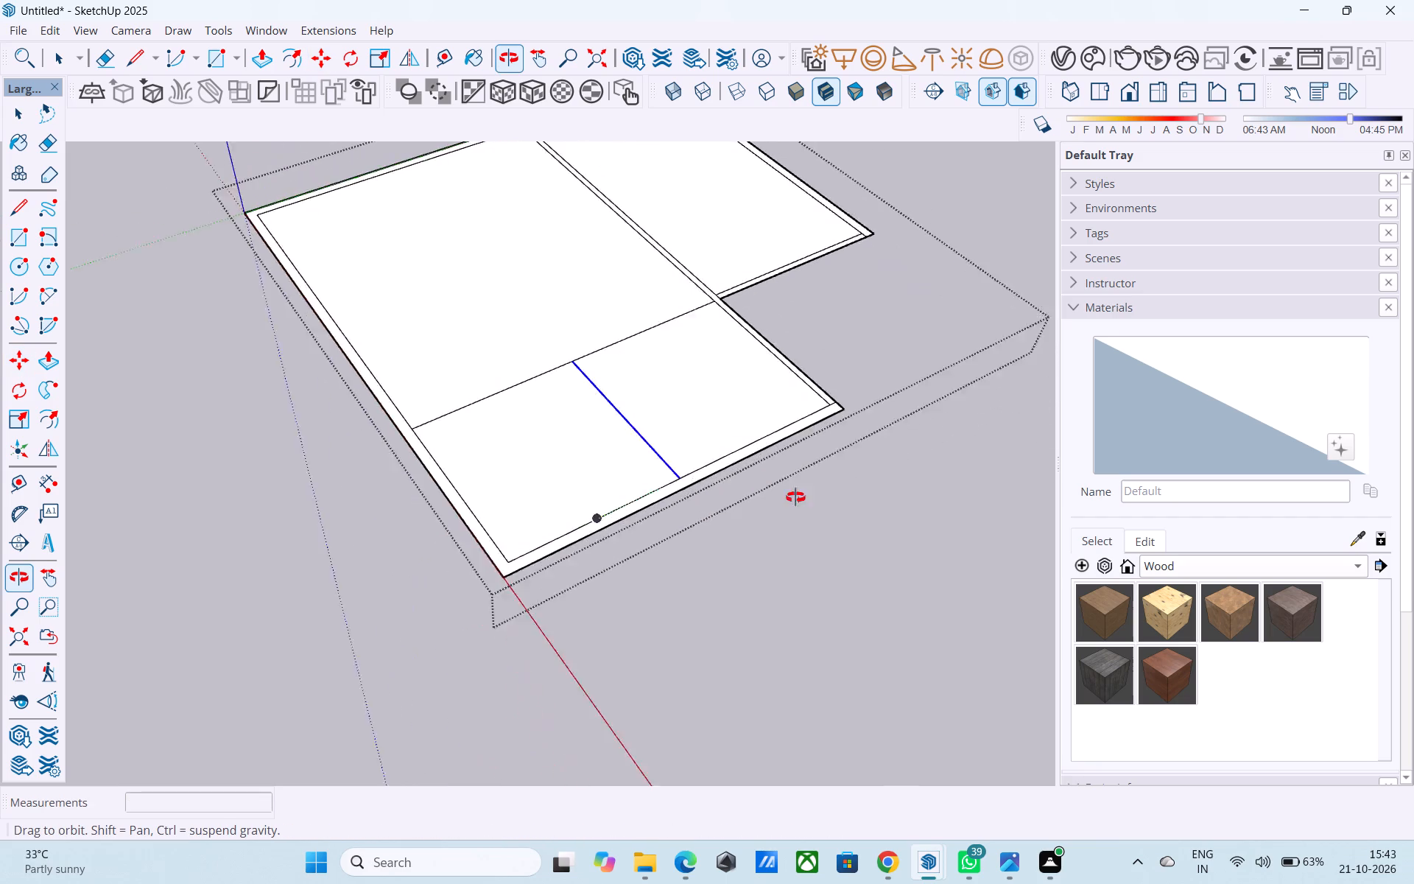
middle_click_drag(795, 497, 854, 545)
middle_click_drag(550, 461, 513, 453)
key("space")
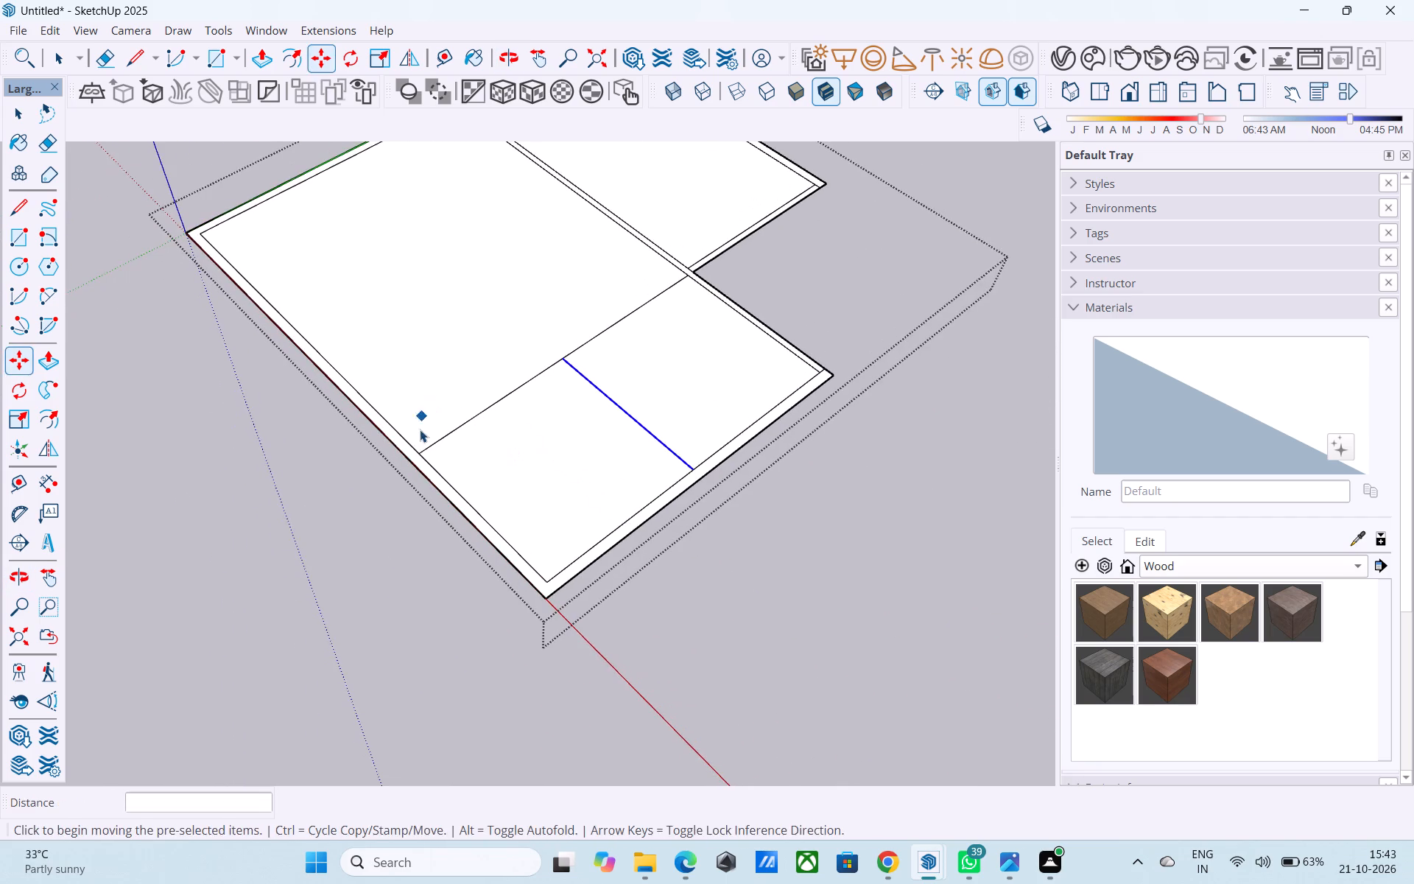
scroll(413, 449, "up", 4)
key("l")
left_click(421, 452)
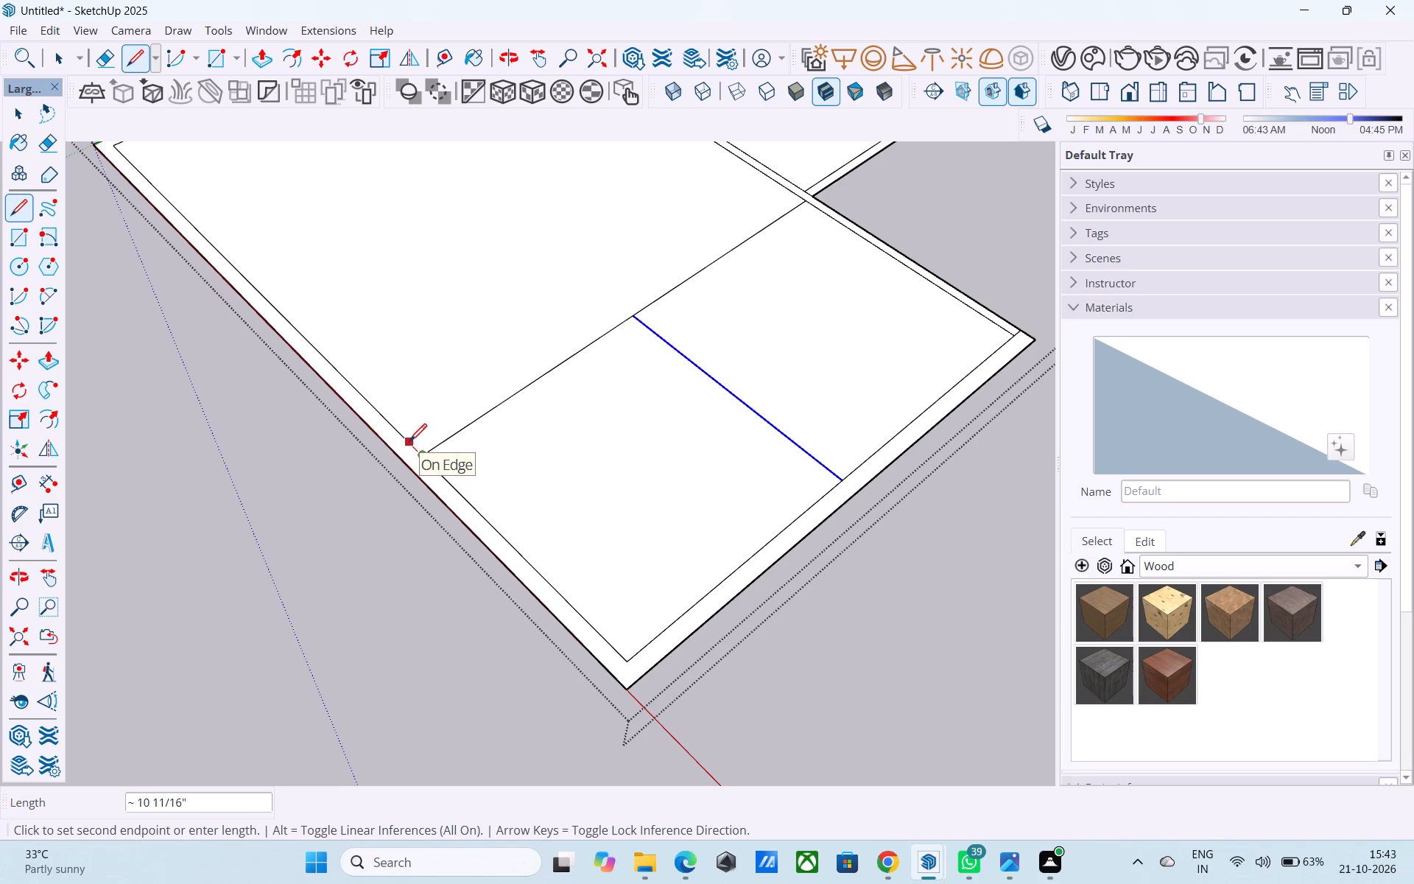
key("6")
key("shift+quotedbl")
key("Return")
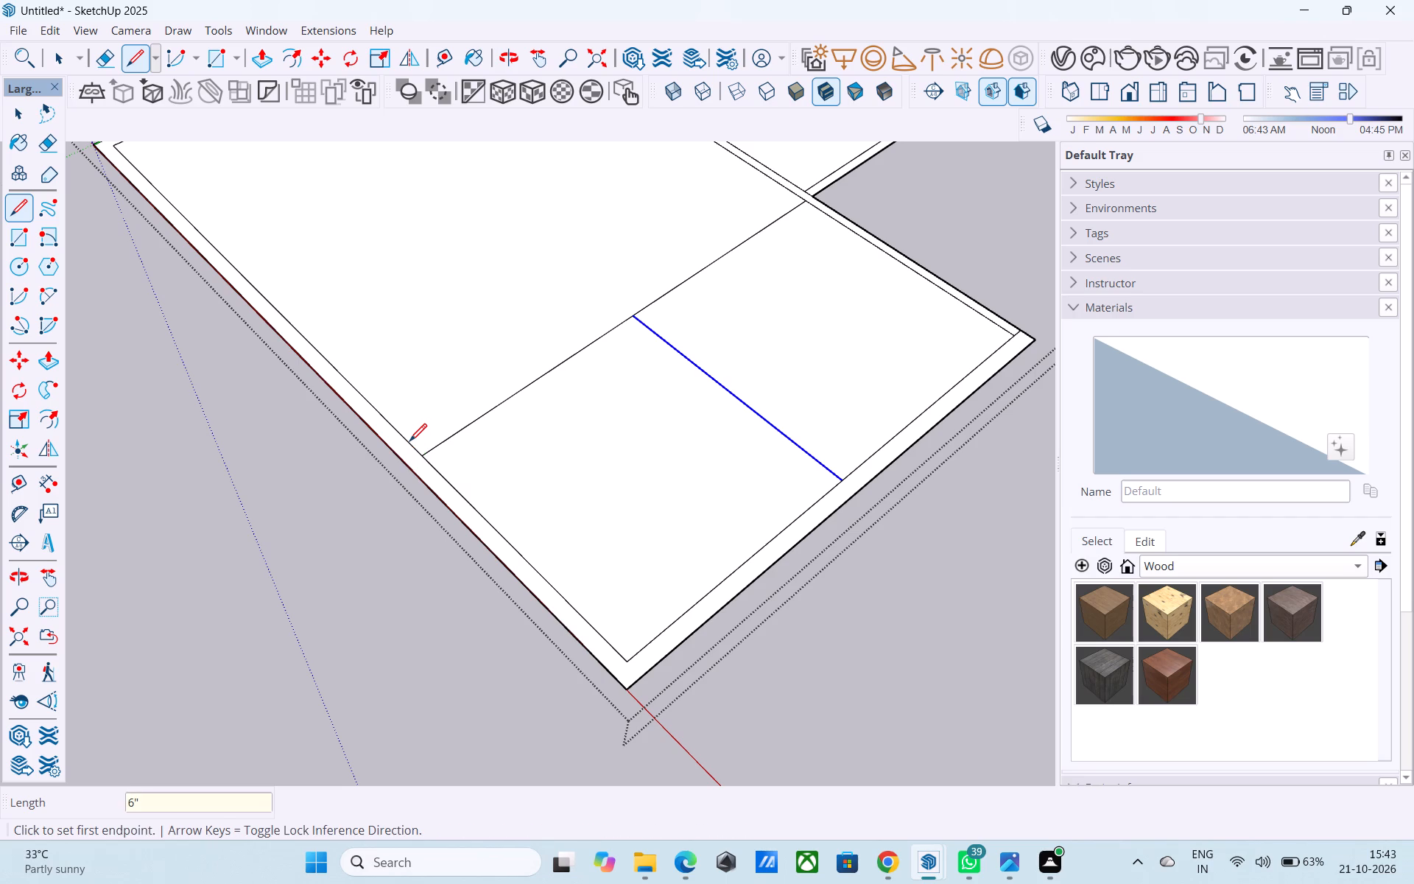
scroll(412, 446, "up", 5)
left_click(415, 451)
scroll(561, 341, "up", 1)
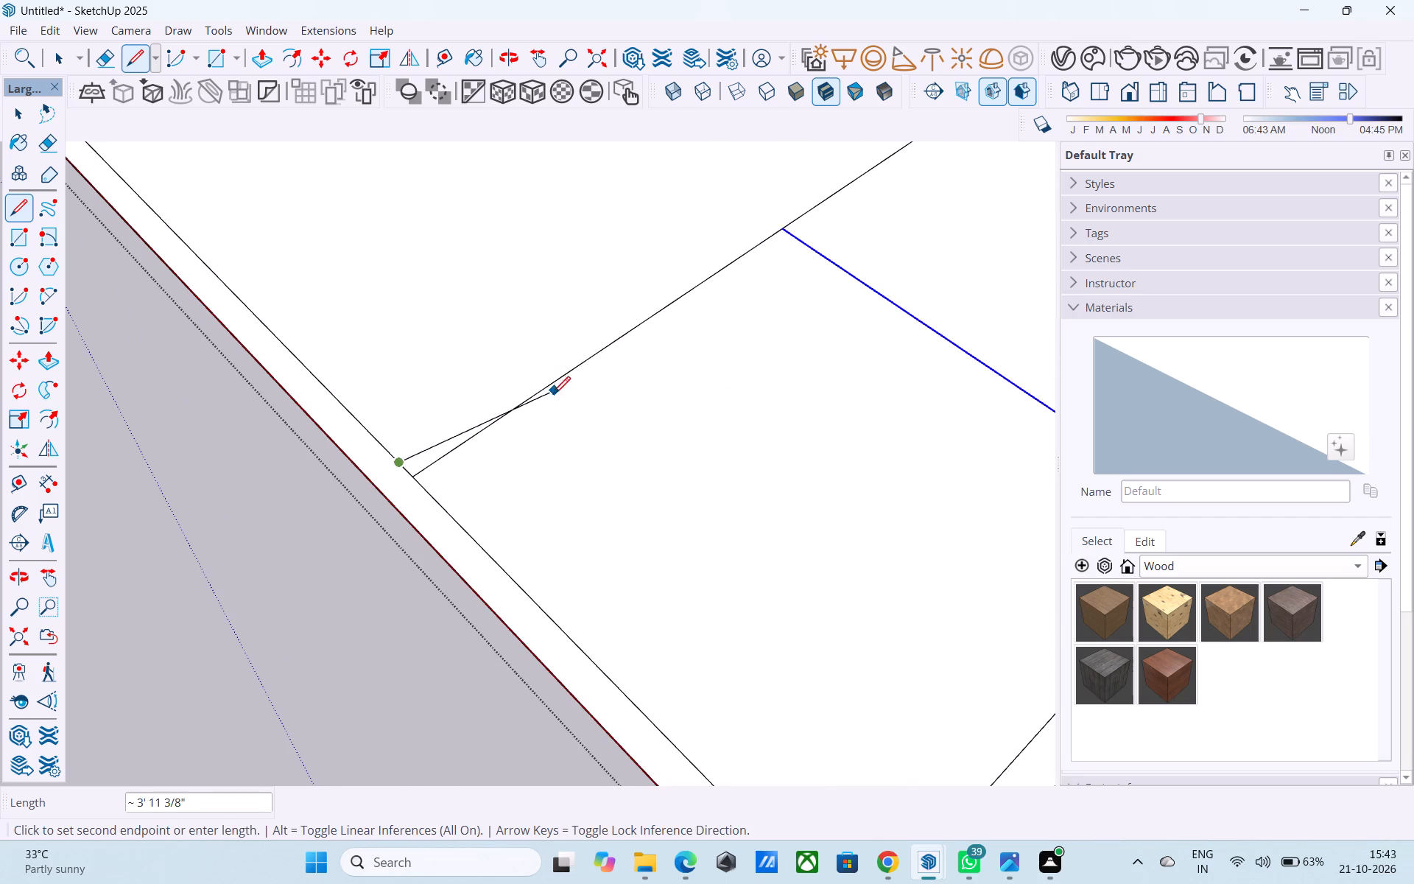
scroll(483, 519, "down", 6)
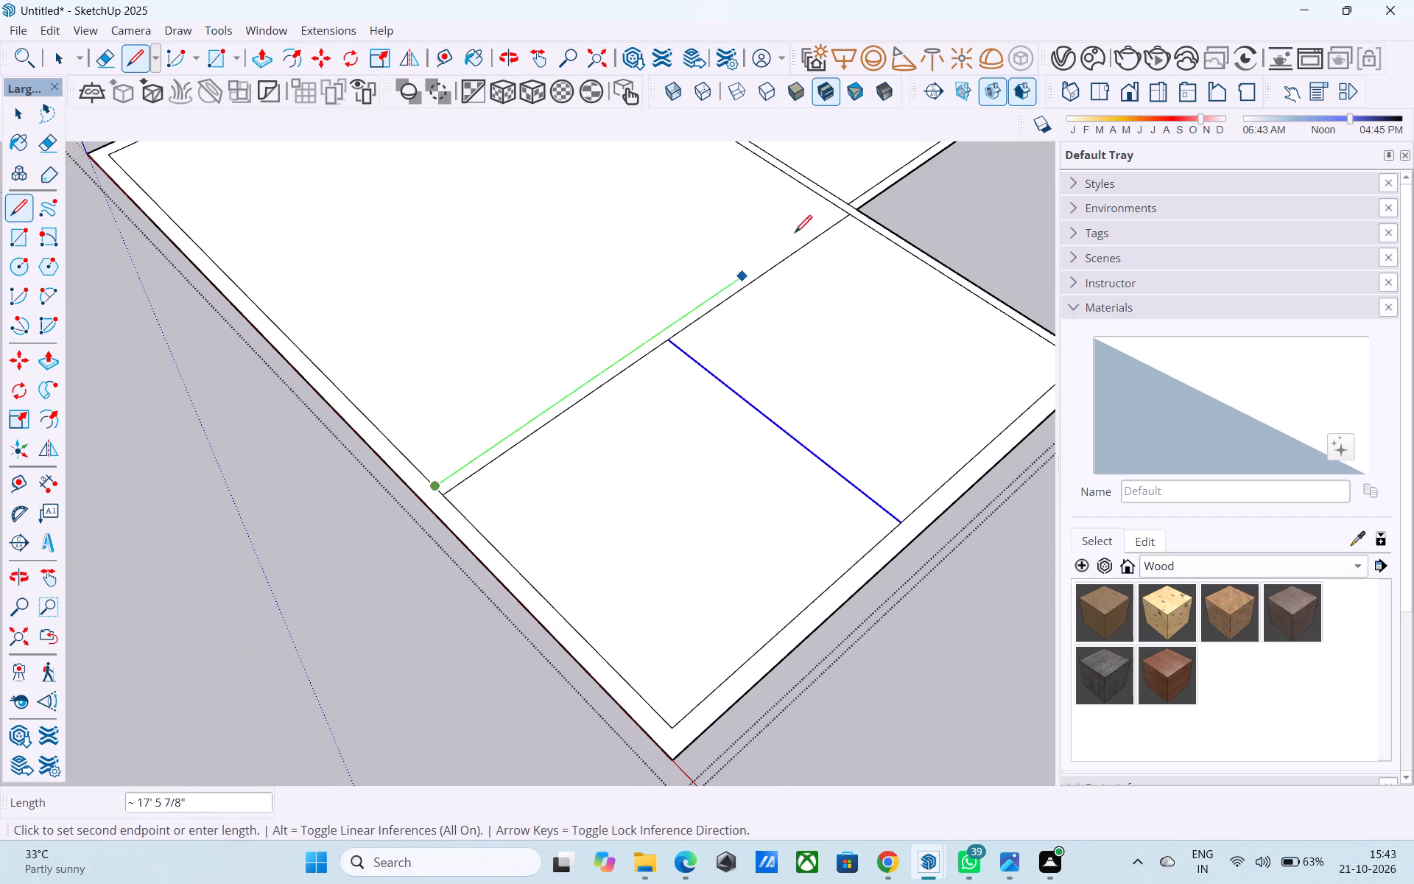
left_click(839, 208)
Copy the dividing line between the two end rooms 6" toward the cut-out side to form the partition's thickness.
scroll(790, 341, "down", 7)
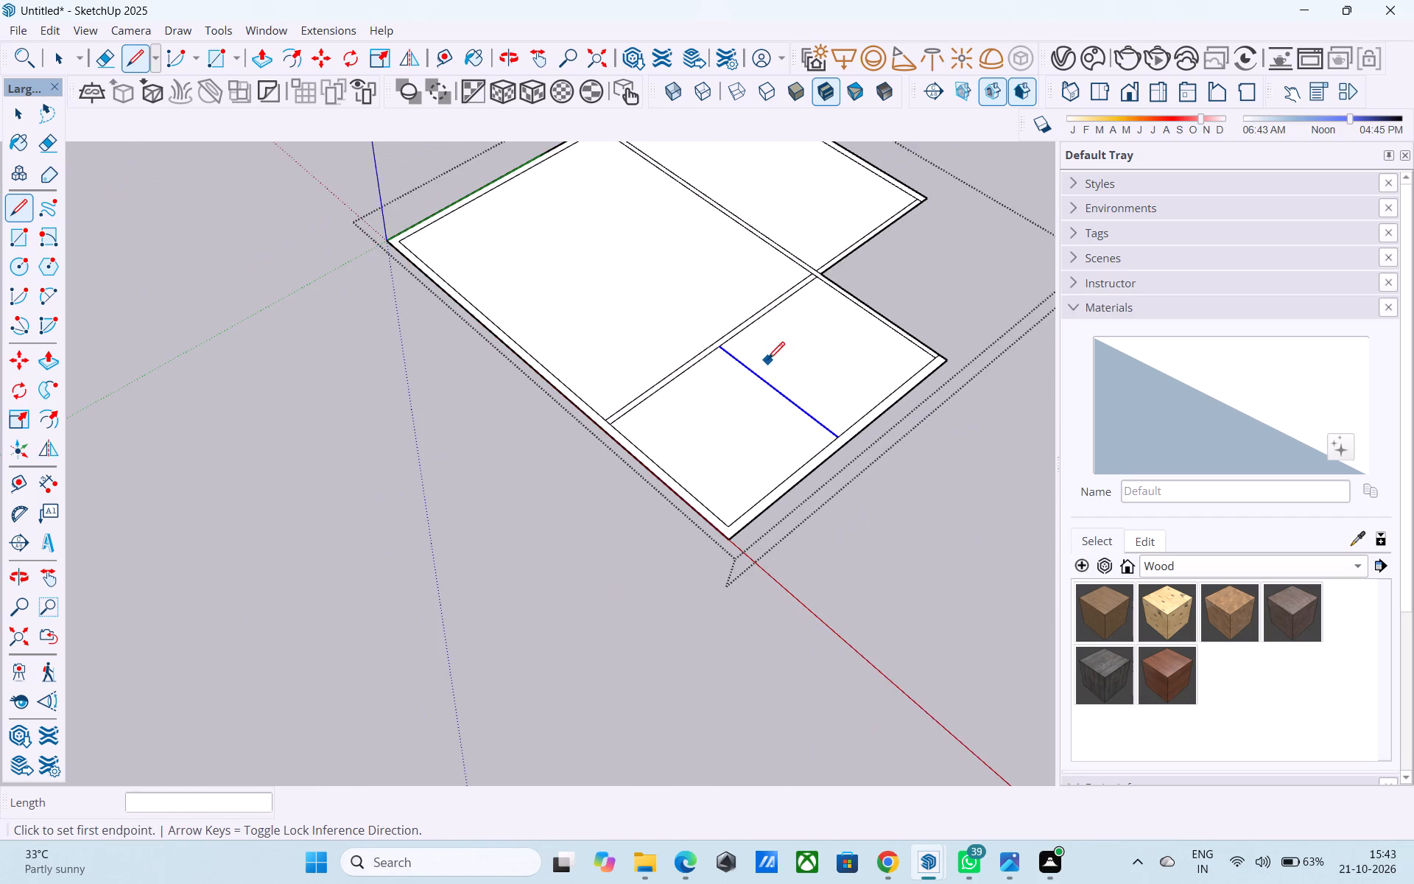
middle_click_drag(756, 362, 631, 349)
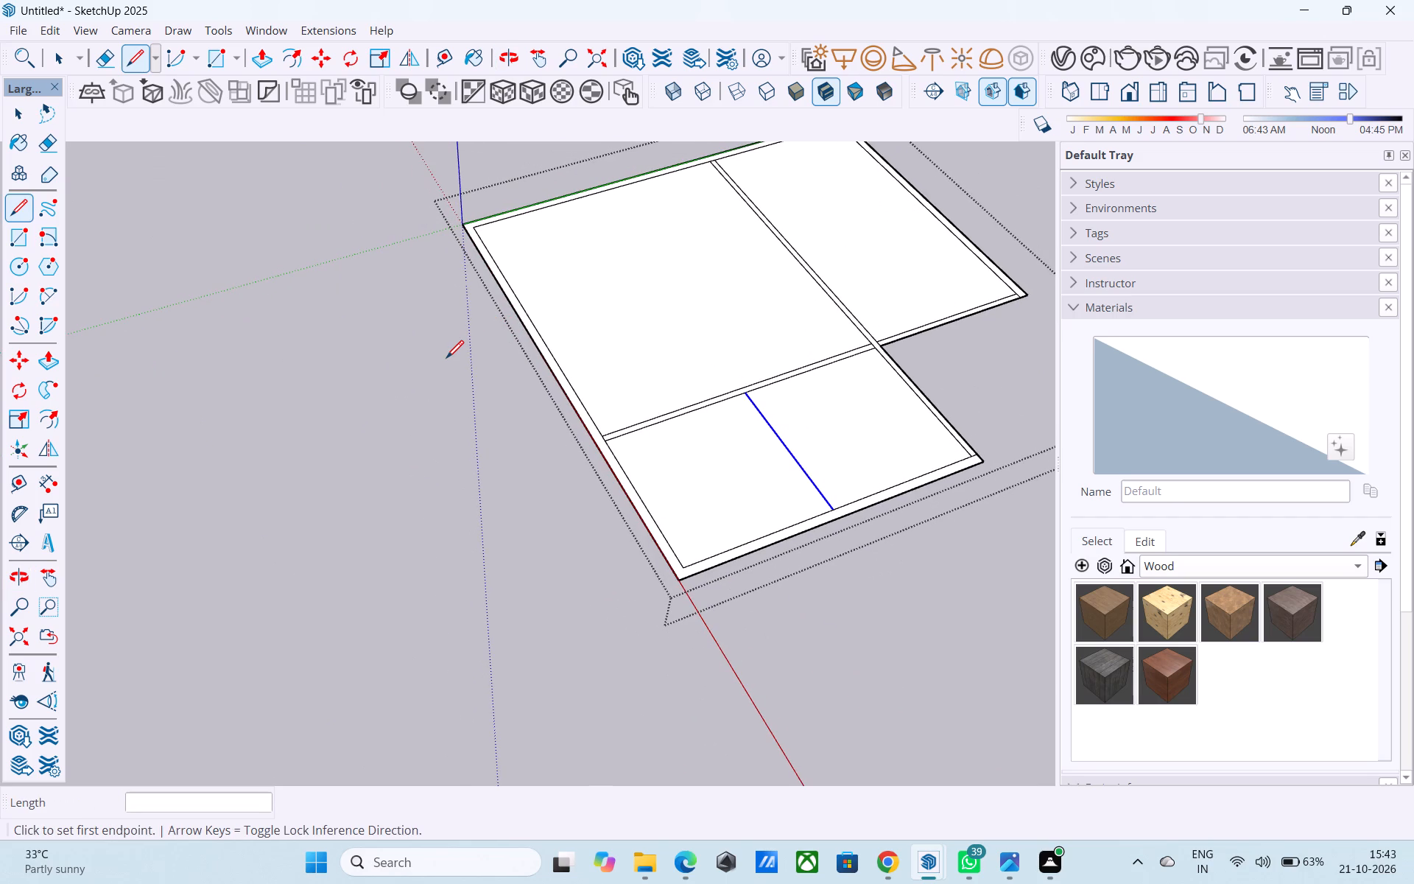
scroll(608, 295, "down", 10)
middle_click_drag(647, 337, 628, 425)
scroll(626, 415, "up", 3)
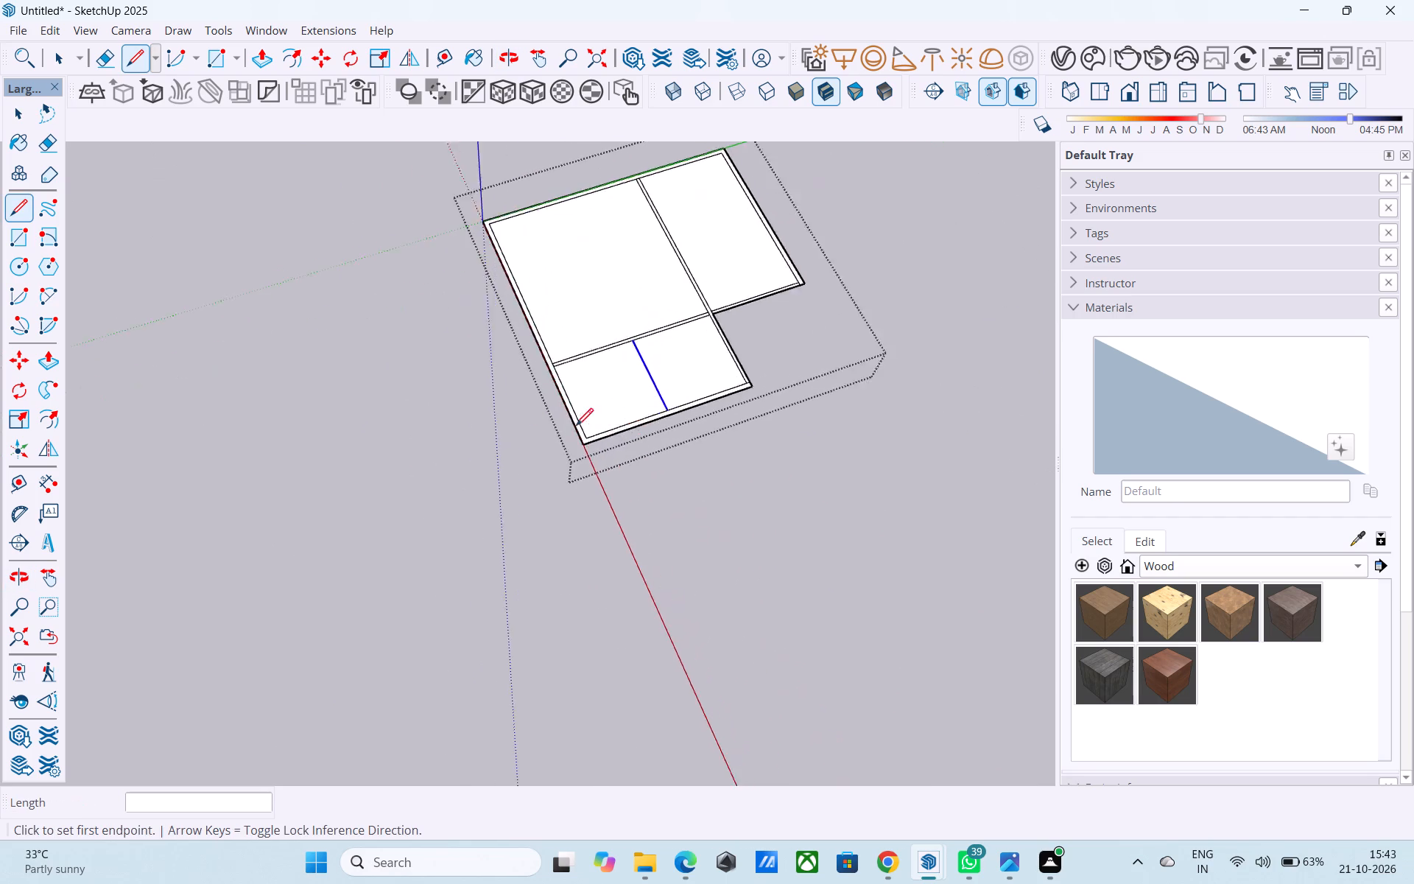
scroll(576, 427, "up", 3)
scroll(382, 390, "down", 7)
scroll(666, 432, "up", 7)
middle_click_drag(525, 401, 470, 450)
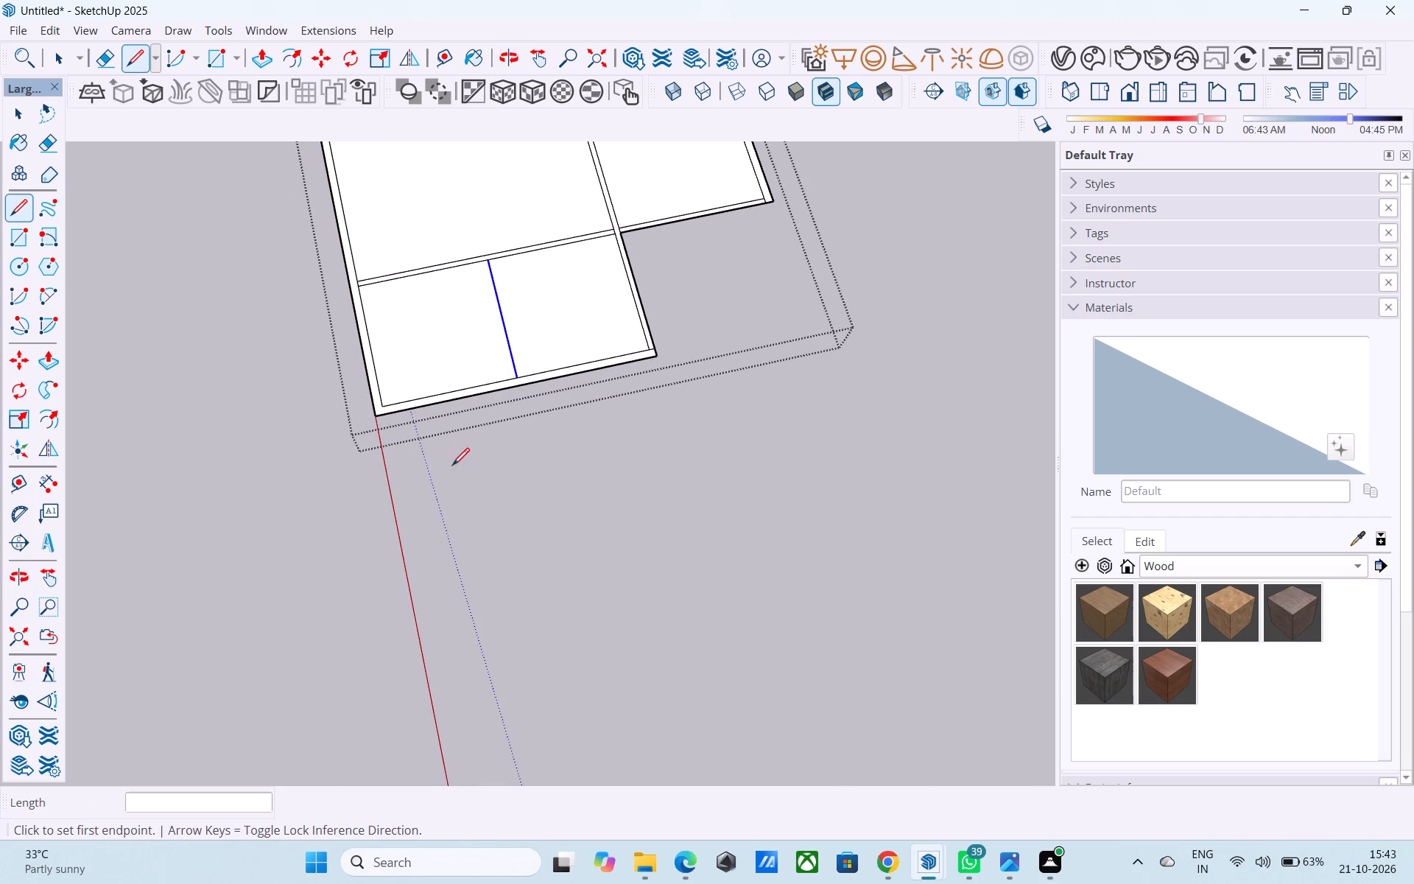
scroll(475, 527, "down", 3)
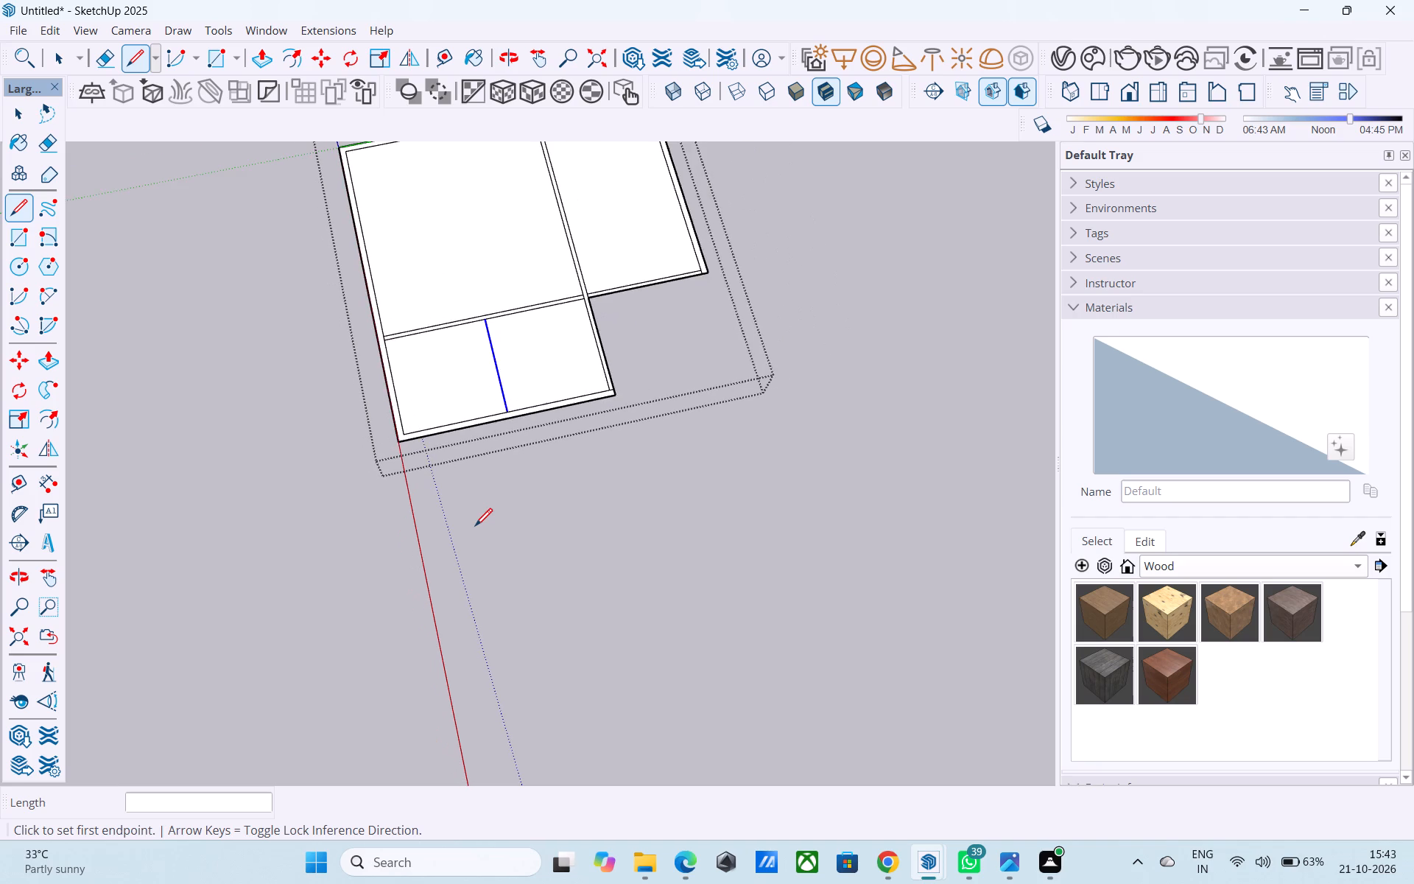
scroll(474, 527, "down", 4)
scroll(517, 397, "up", 3)
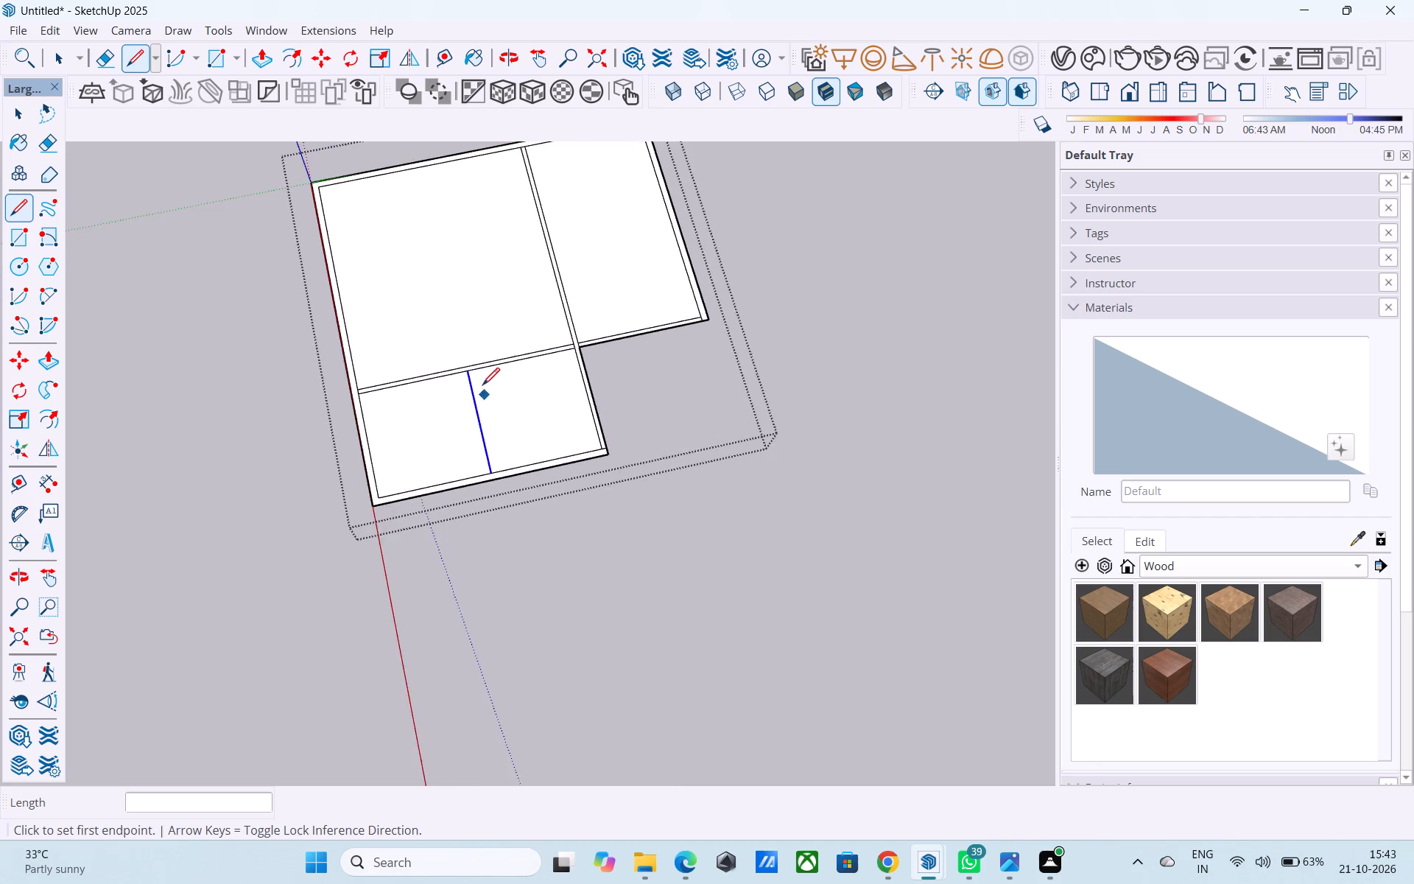
scroll(482, 387, "up", 3)
key("space")
key("m")
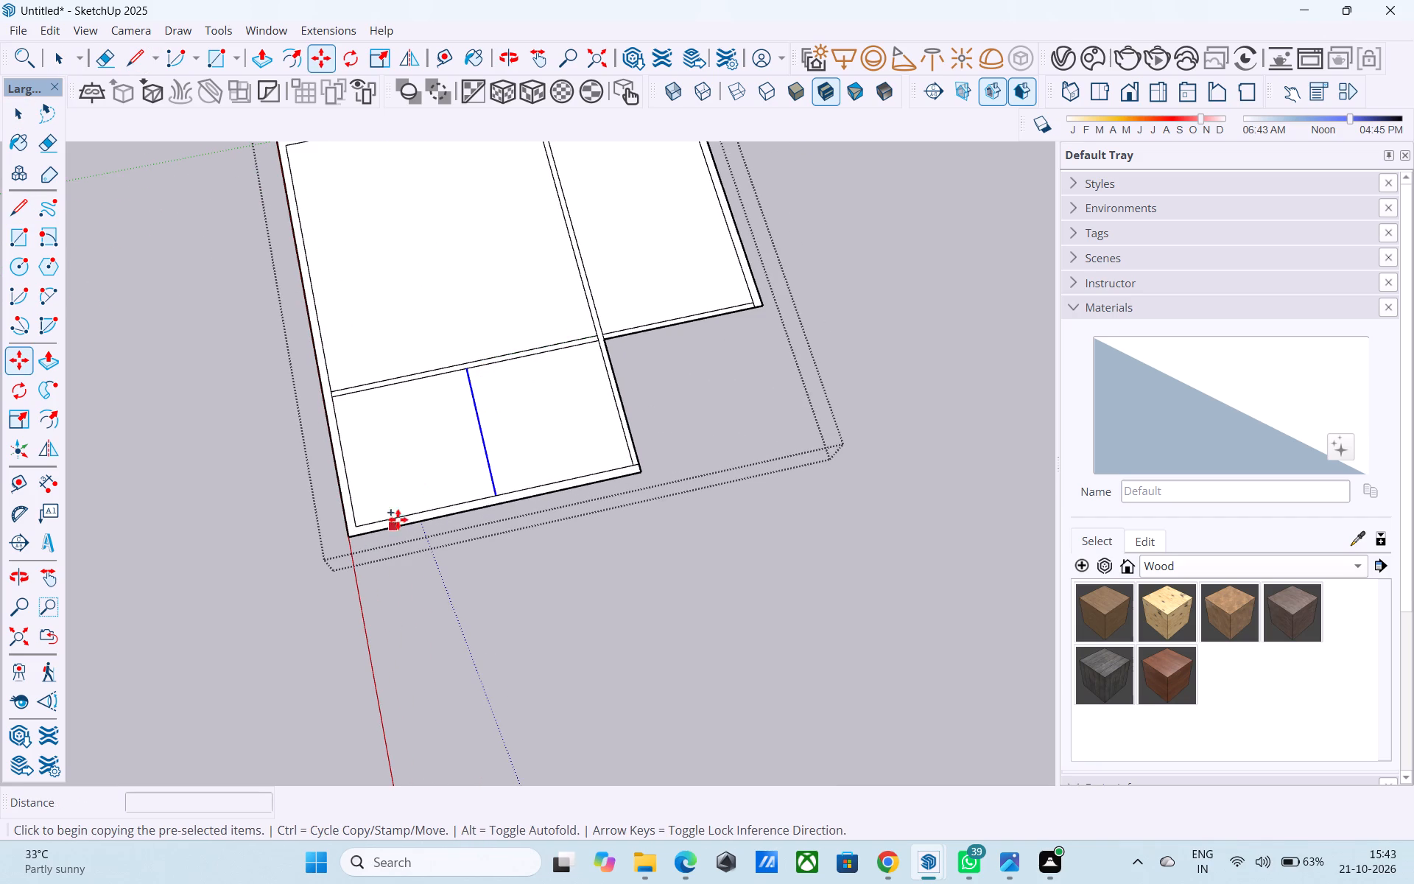
scroll(497, 536, "up", 6)
left_click(502, 470)
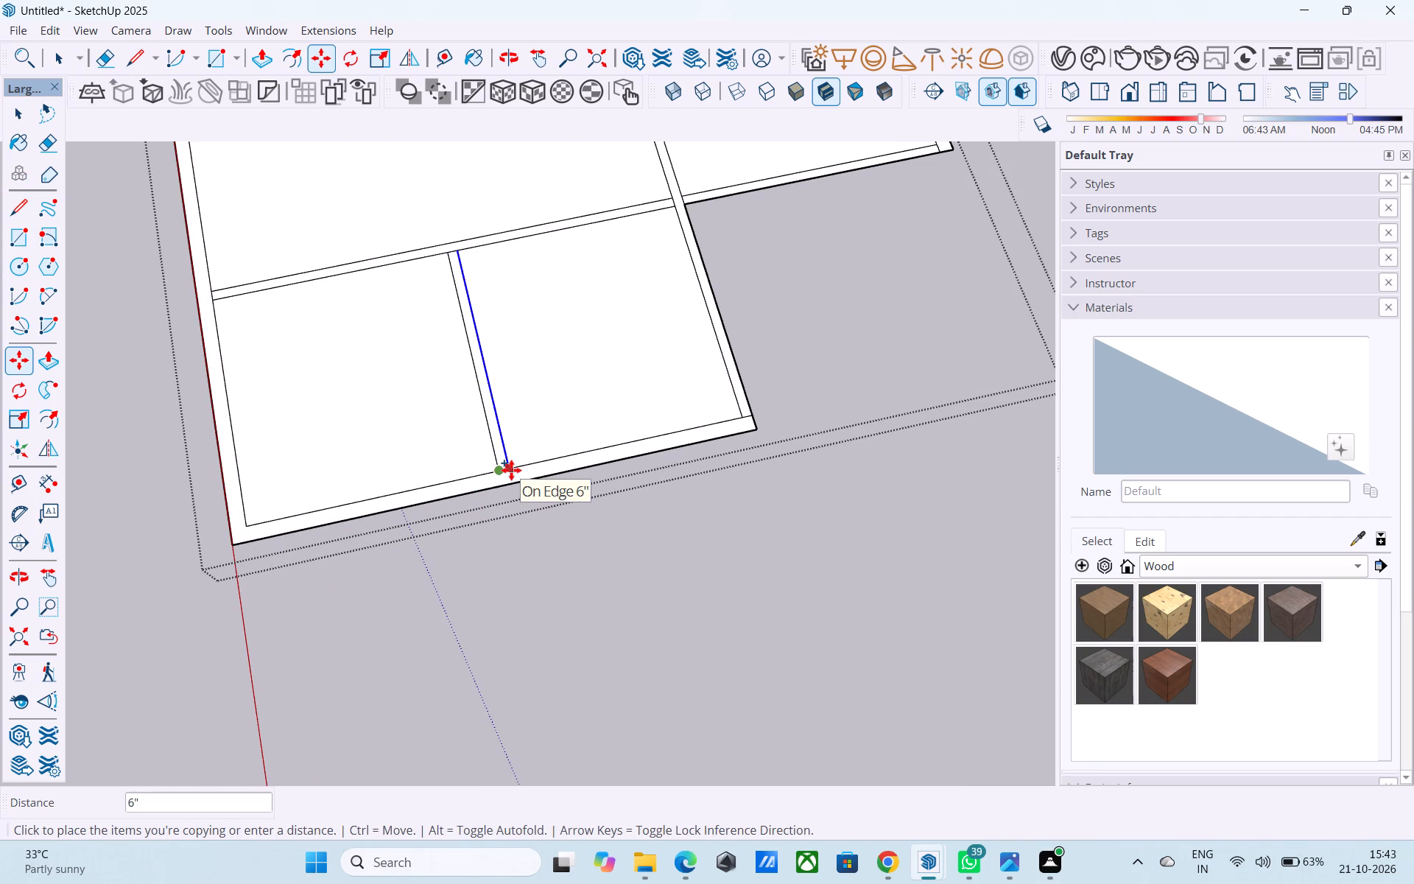
left_click(511, 470)
key("space")
Erase the overrun edge stub at the end room's outer corner and the short edge where the room divider meets the outer wall.
scroll(512, 464, "down", 2)
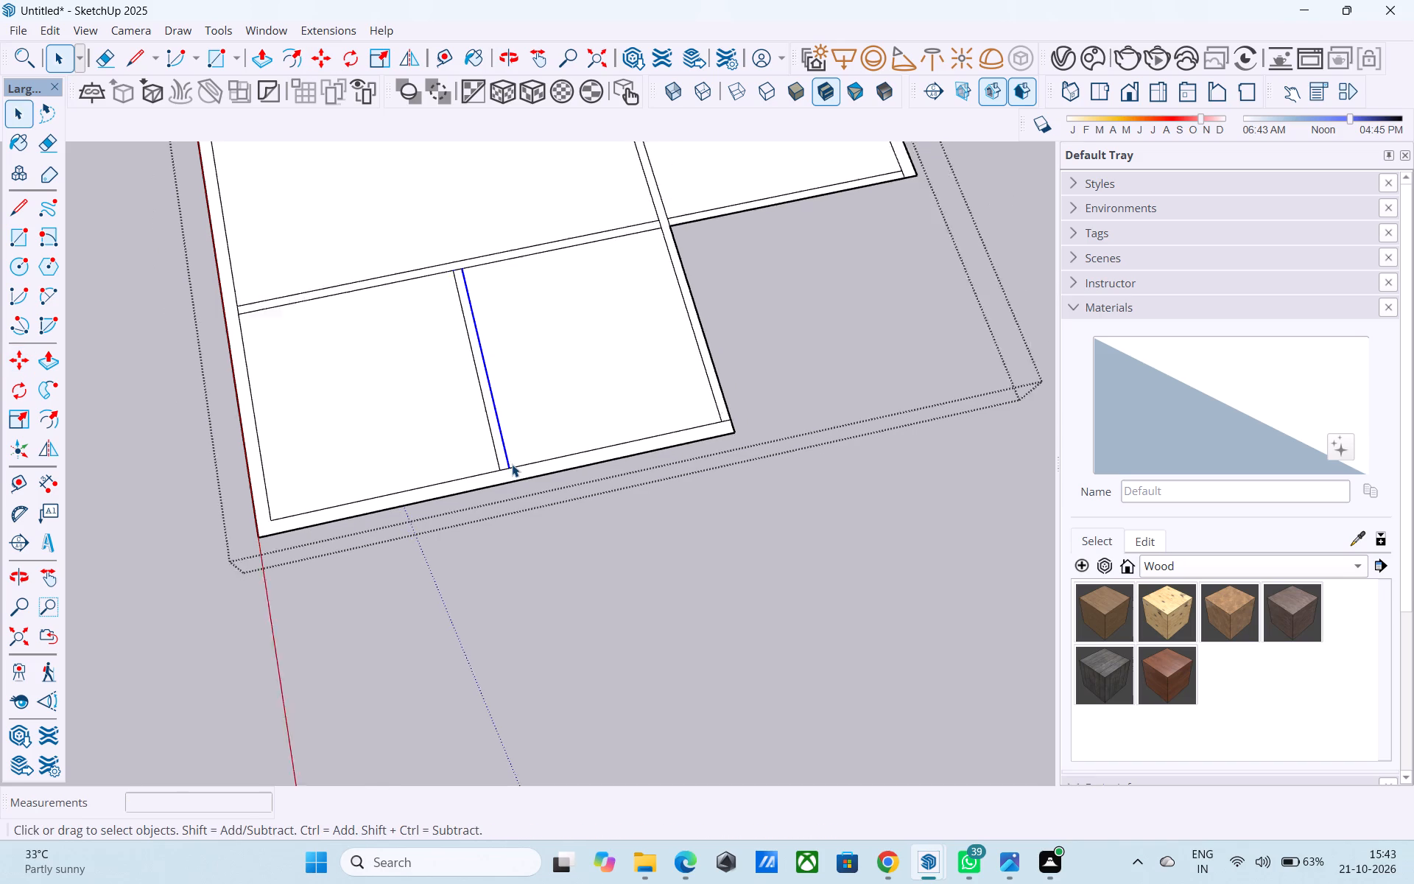
scroll(512, 464, "down", 3)
scroll(647, 414, "up", 6)
key("e")
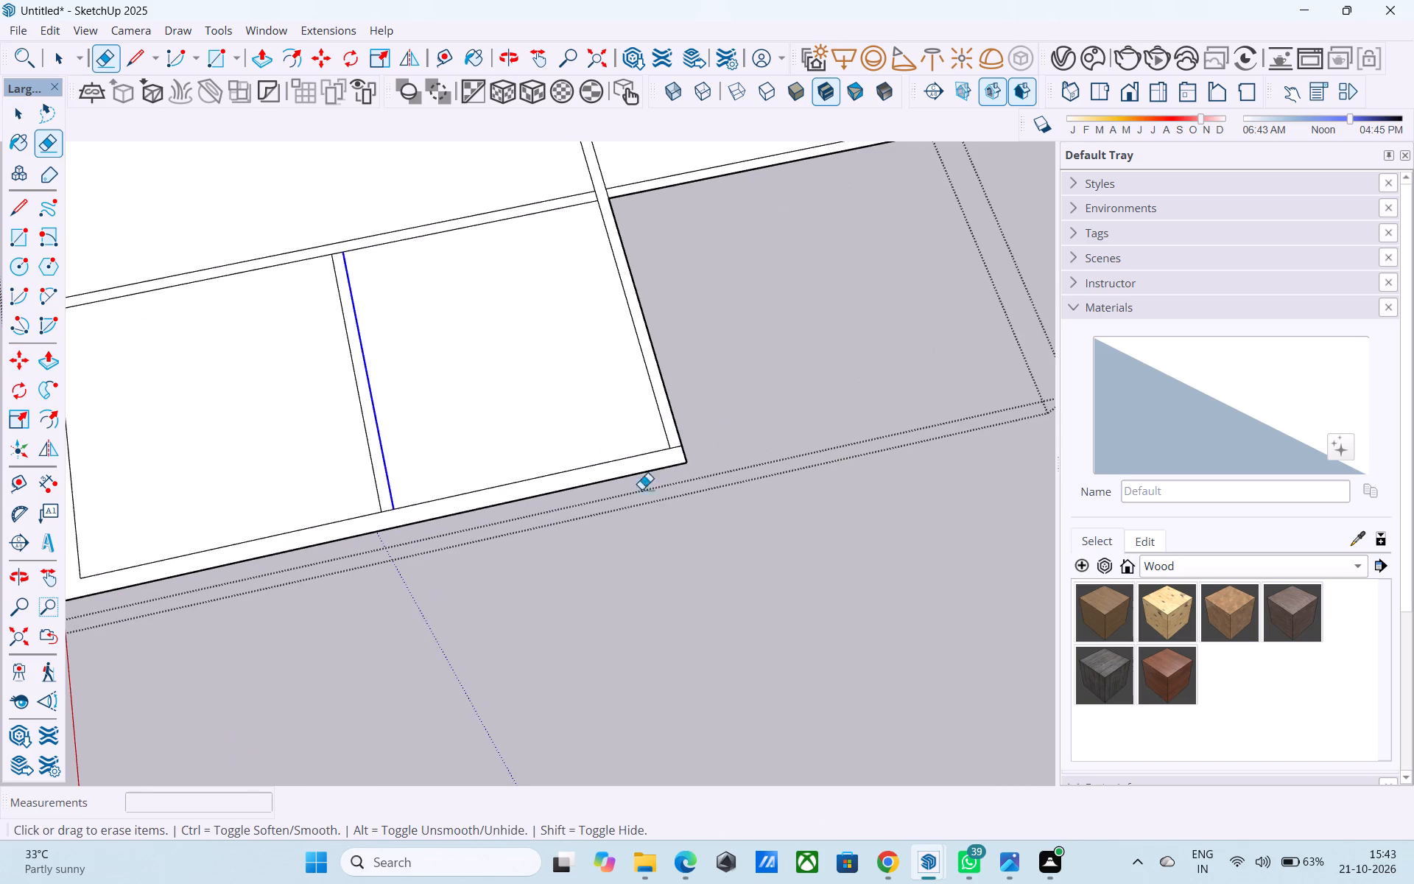
scroll(657, 491, "up", 9)
left_click(689, 414)
scroll(859, 385, "down", 7)
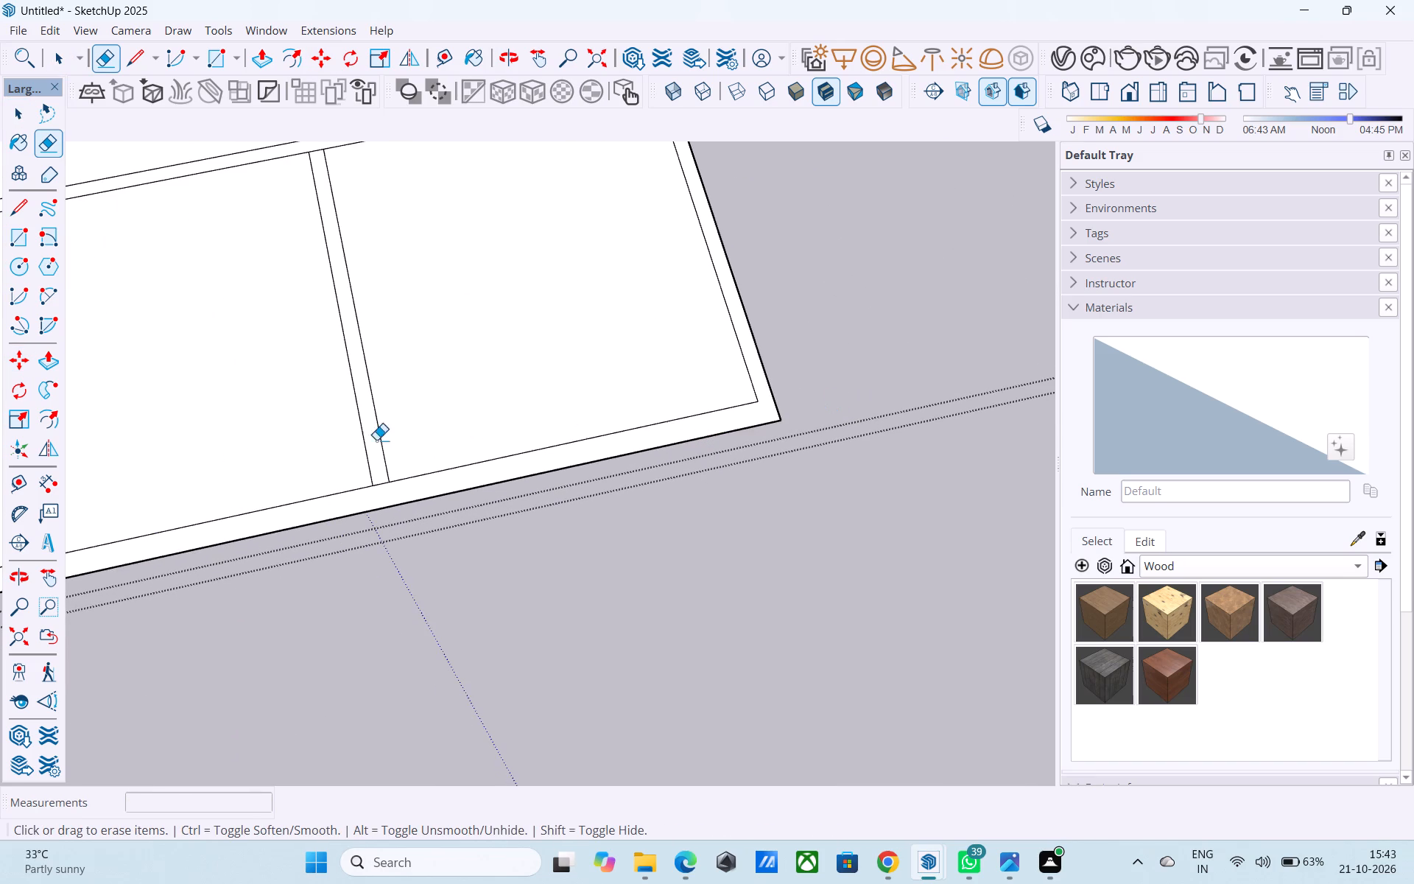
scroll(385, 499, "up", 5)
left_click(381, 479)
scroll(479, 570, "down", 8)
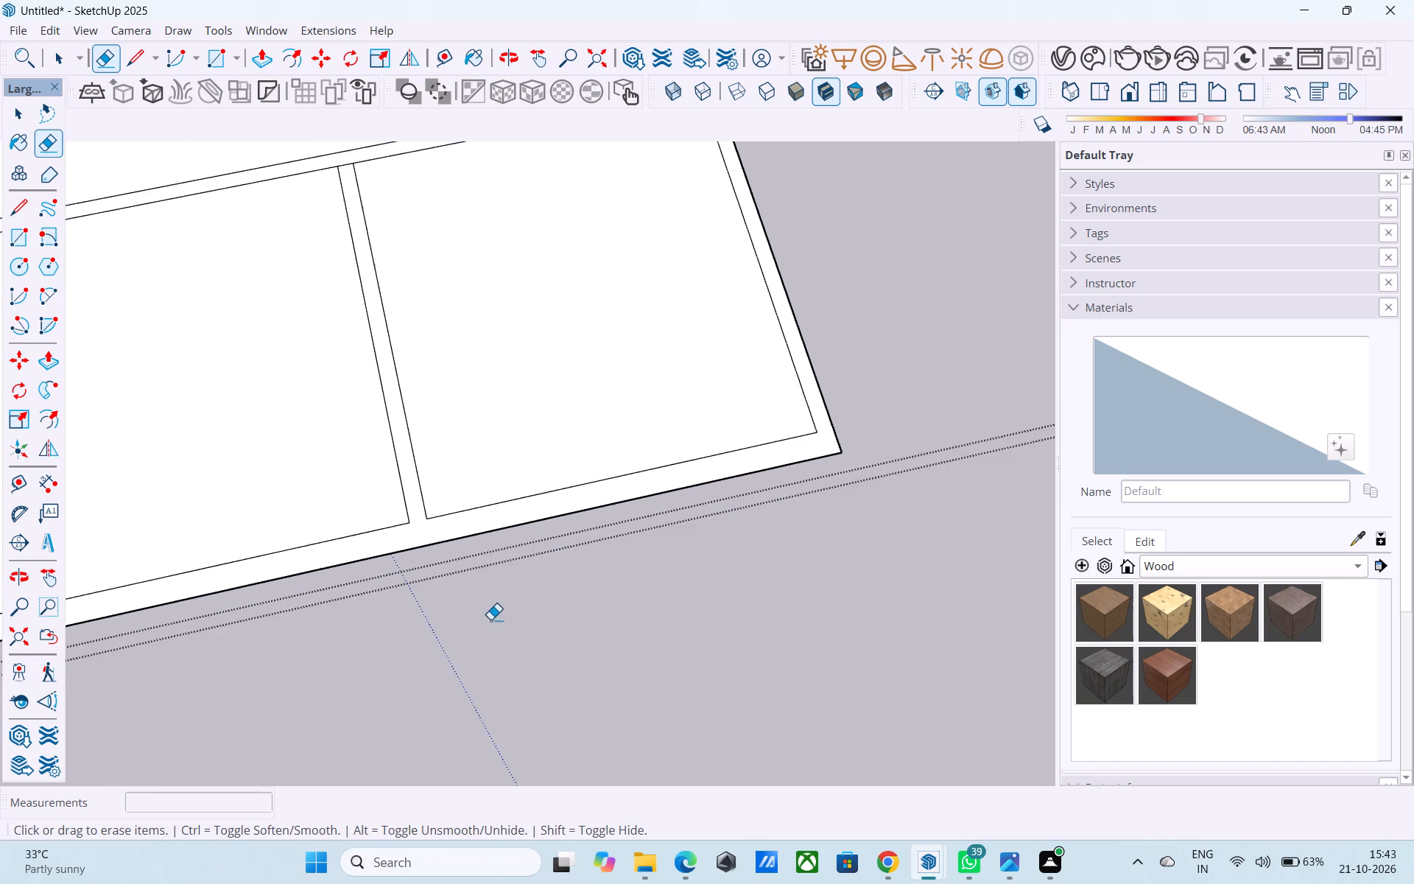
Erase the short piece of the side wall's inner edge that closes off the end of the long partition.
scroll(490, 620, "down", 2)
scroll(718, 396, "down", 5)
scroll(346, 384, "up", 5)
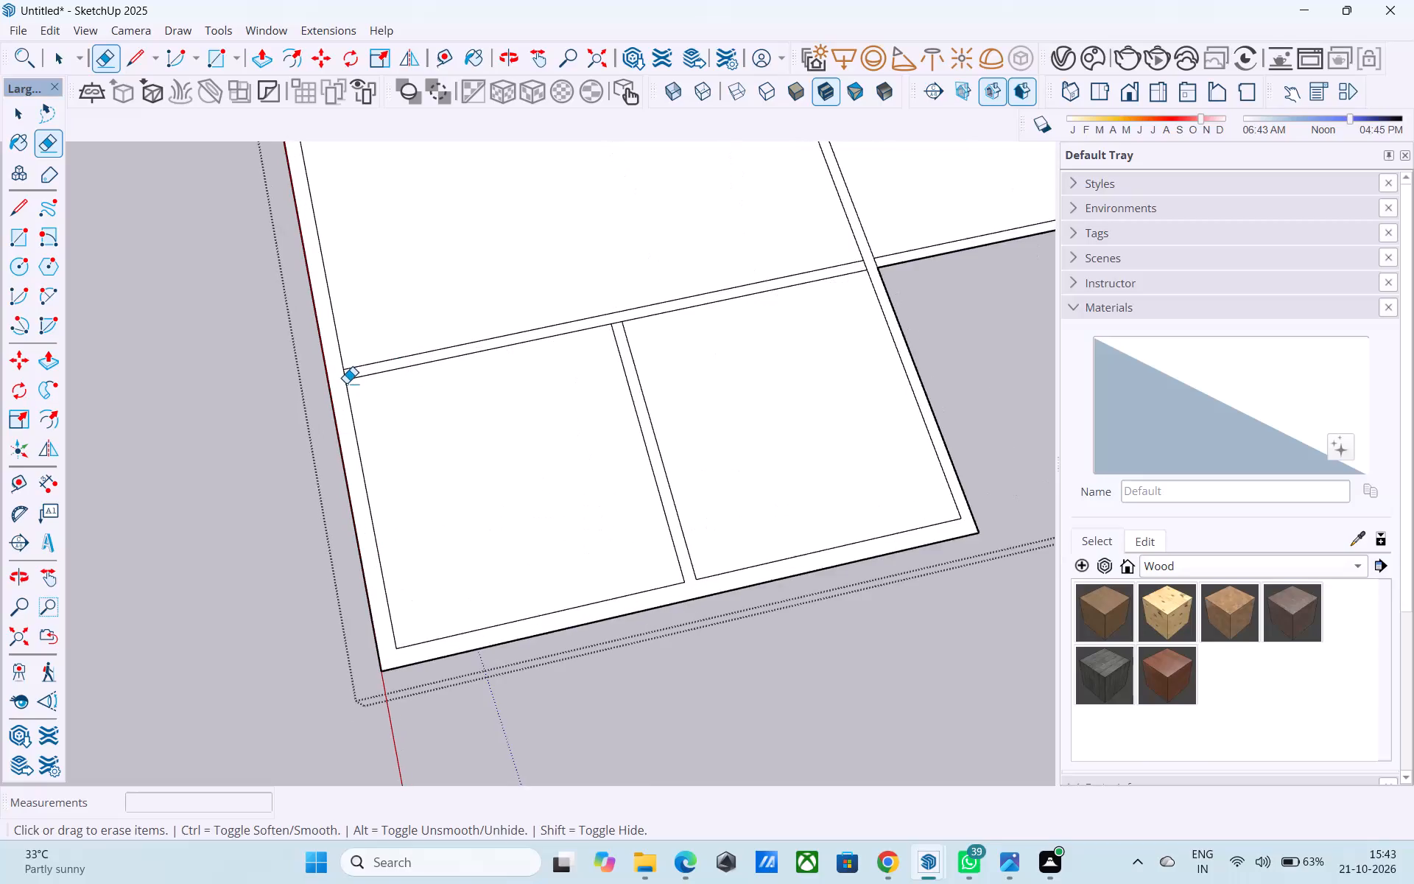
scroll(346, 383, "up", 11)
left_click_drag(341, 357, 328, 351)
scroll(320, 377, "down", 13)
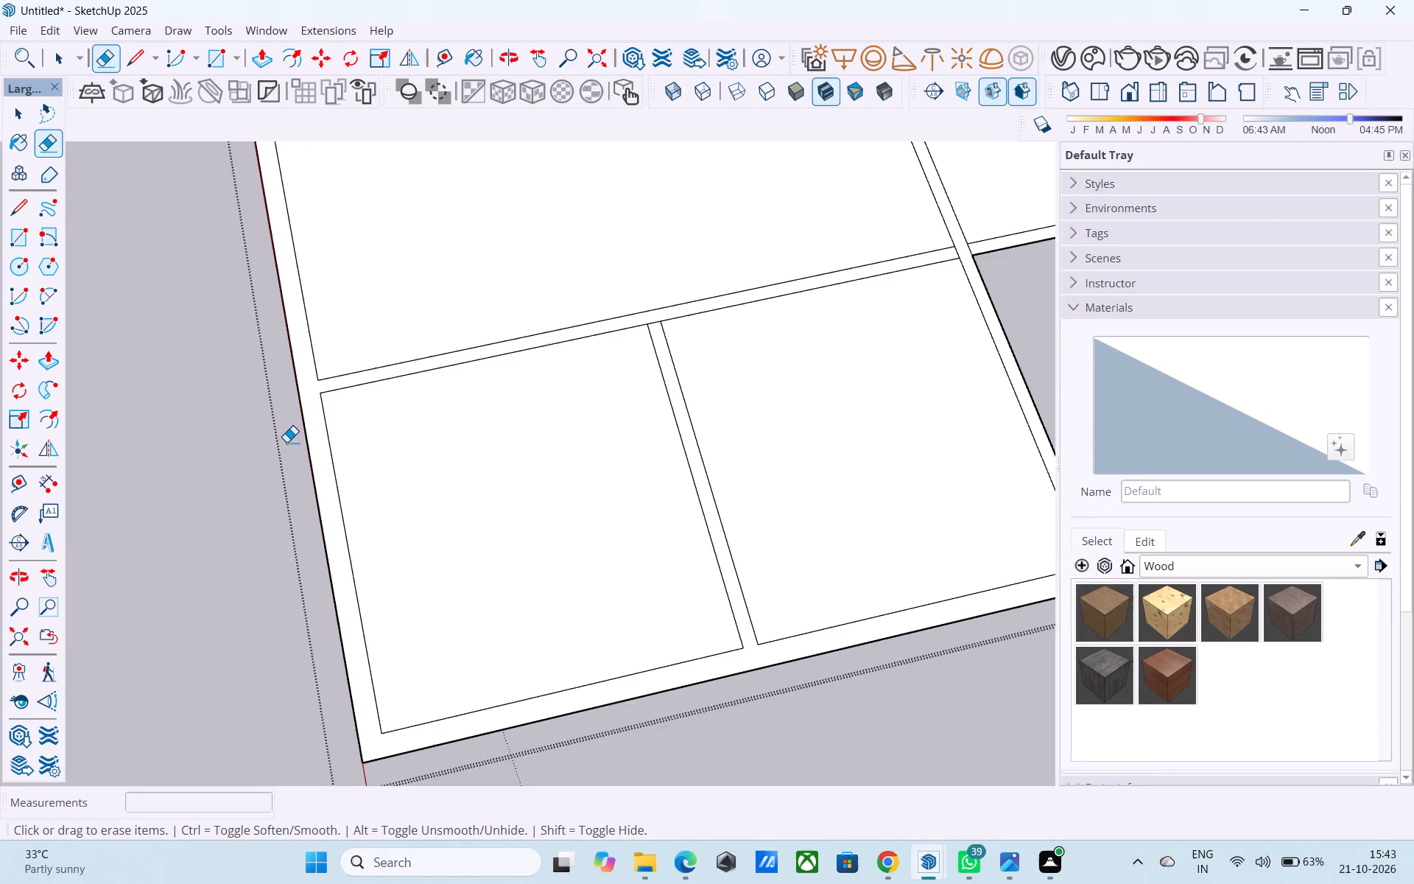
Erase the short edge between the two divider lines where the end rooms' partition meets the long partition.
scroll(286, 442, "down", 3)
scroll(537, 375, "up", 9)
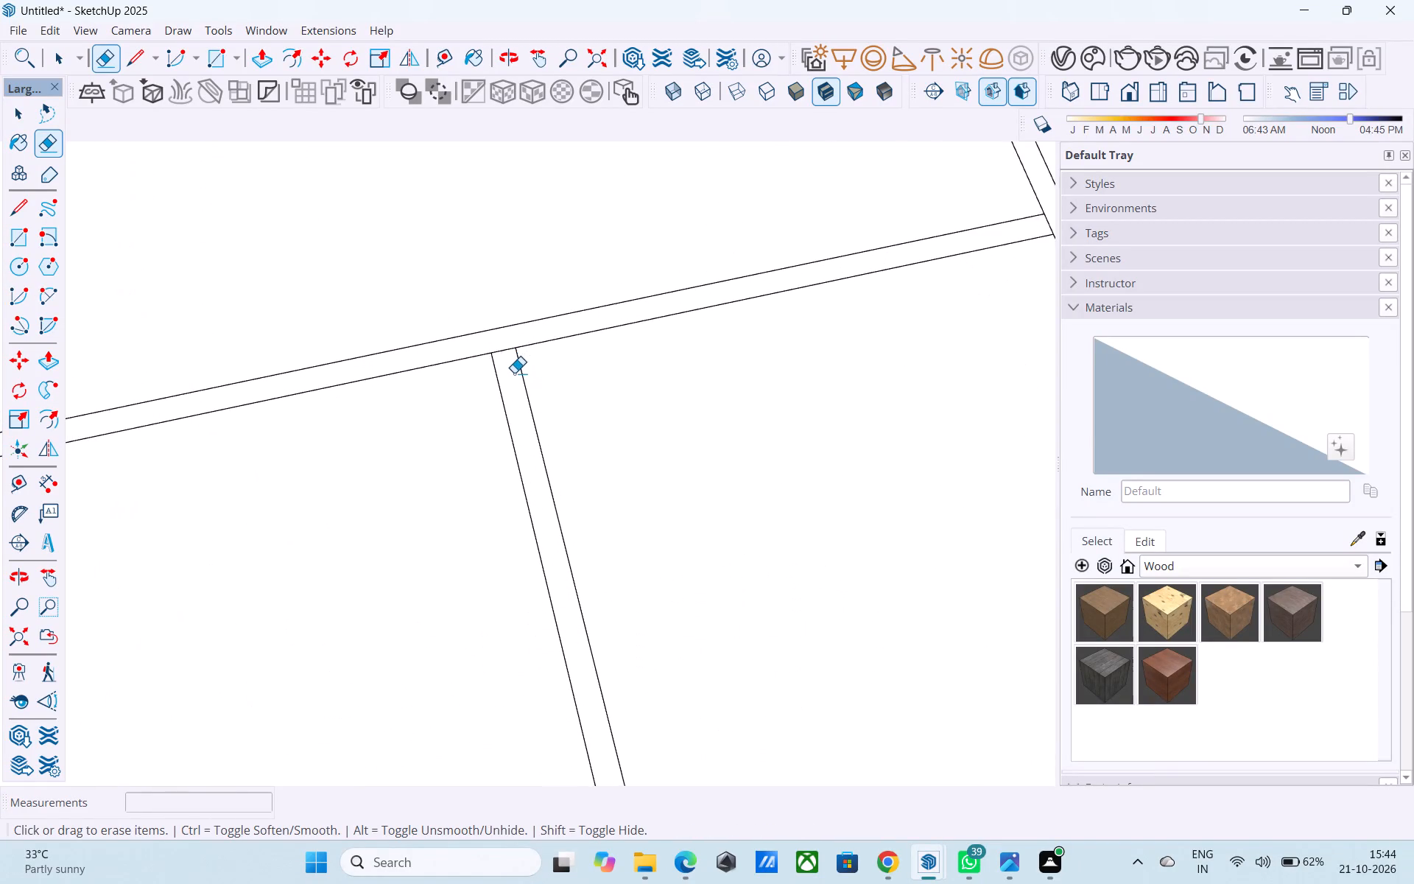
scroll(514, 373, "up", 6)
left_click(508, 338)
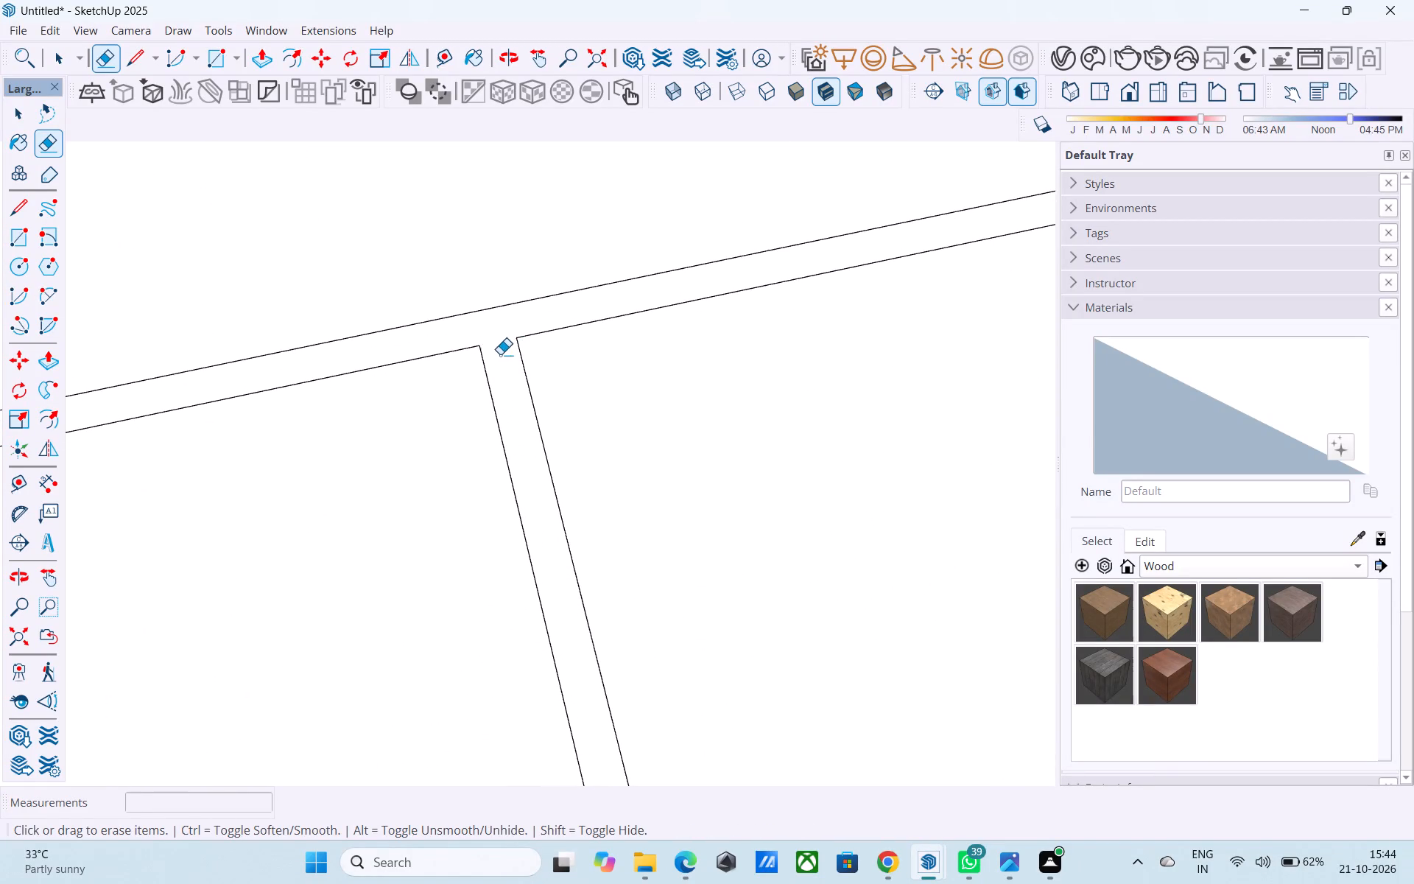
Erase the short edges crossing the wall junction at the inner corner of the L-shaped cut-out.
scroll(555, 365, "down", 3)
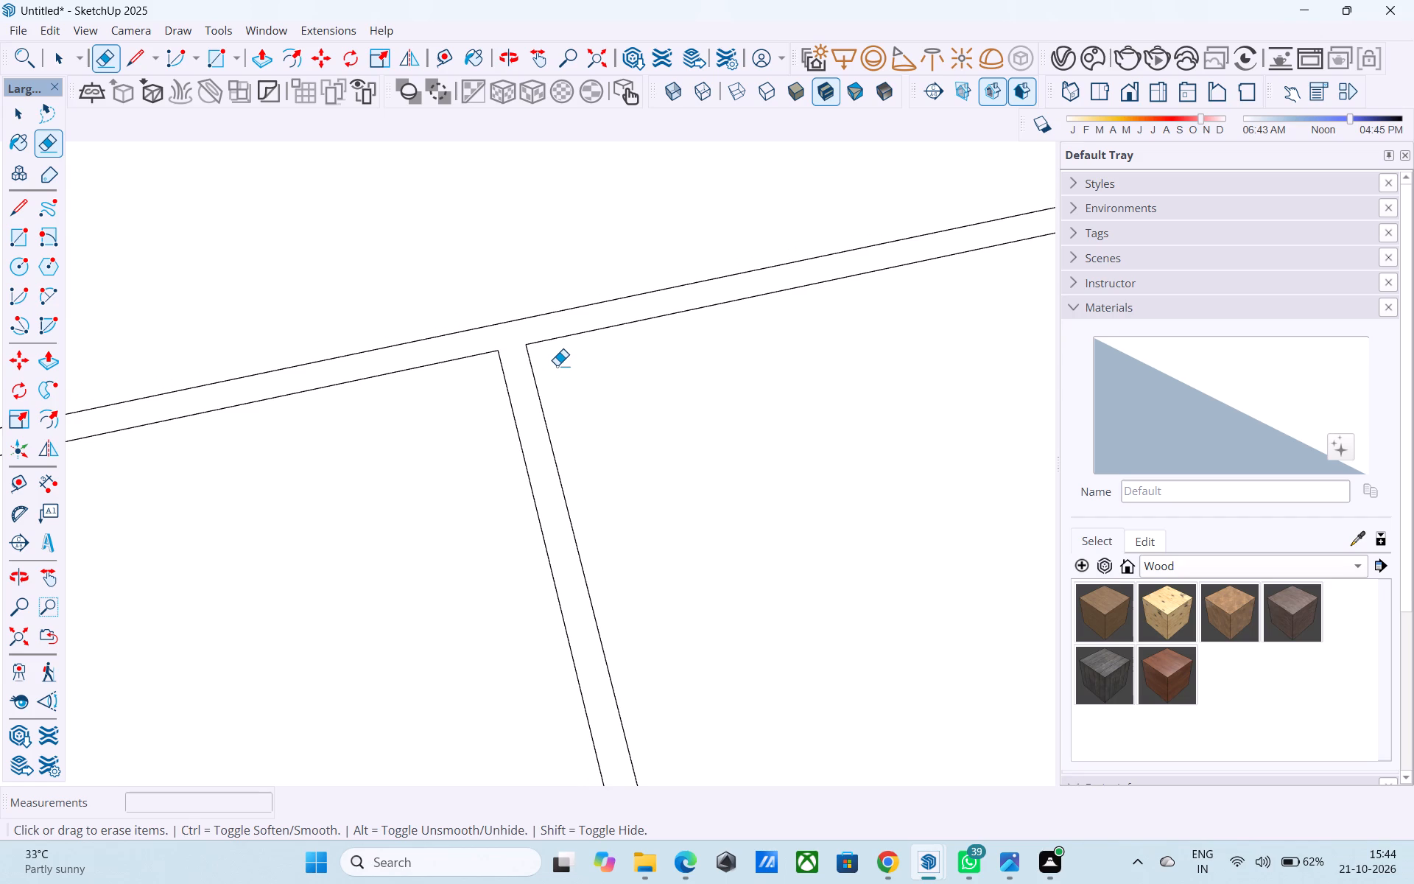
scroll(557, 365, "down", 3)
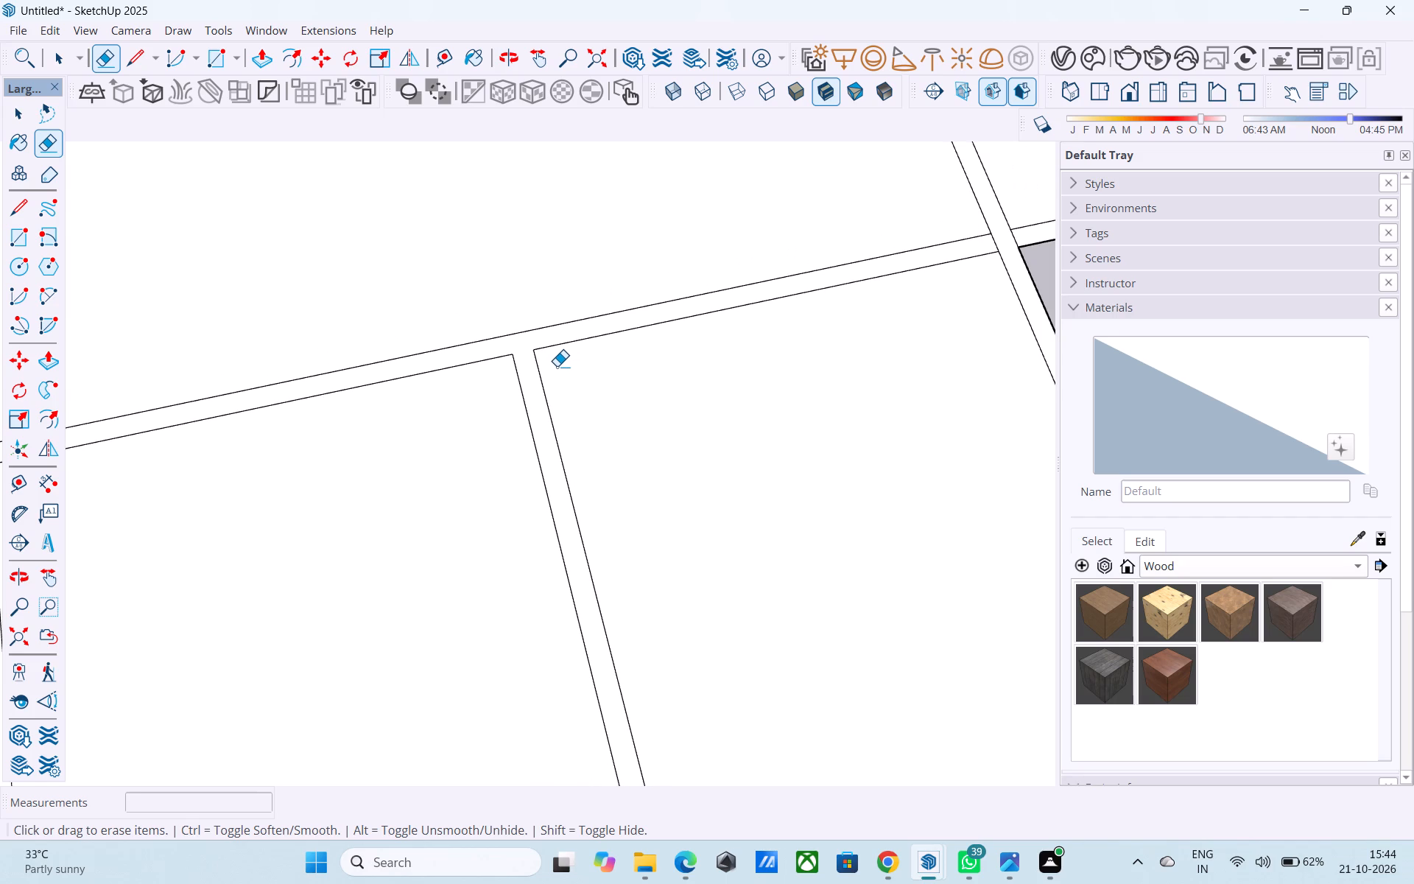
scroll(557, 366, "down", 3)
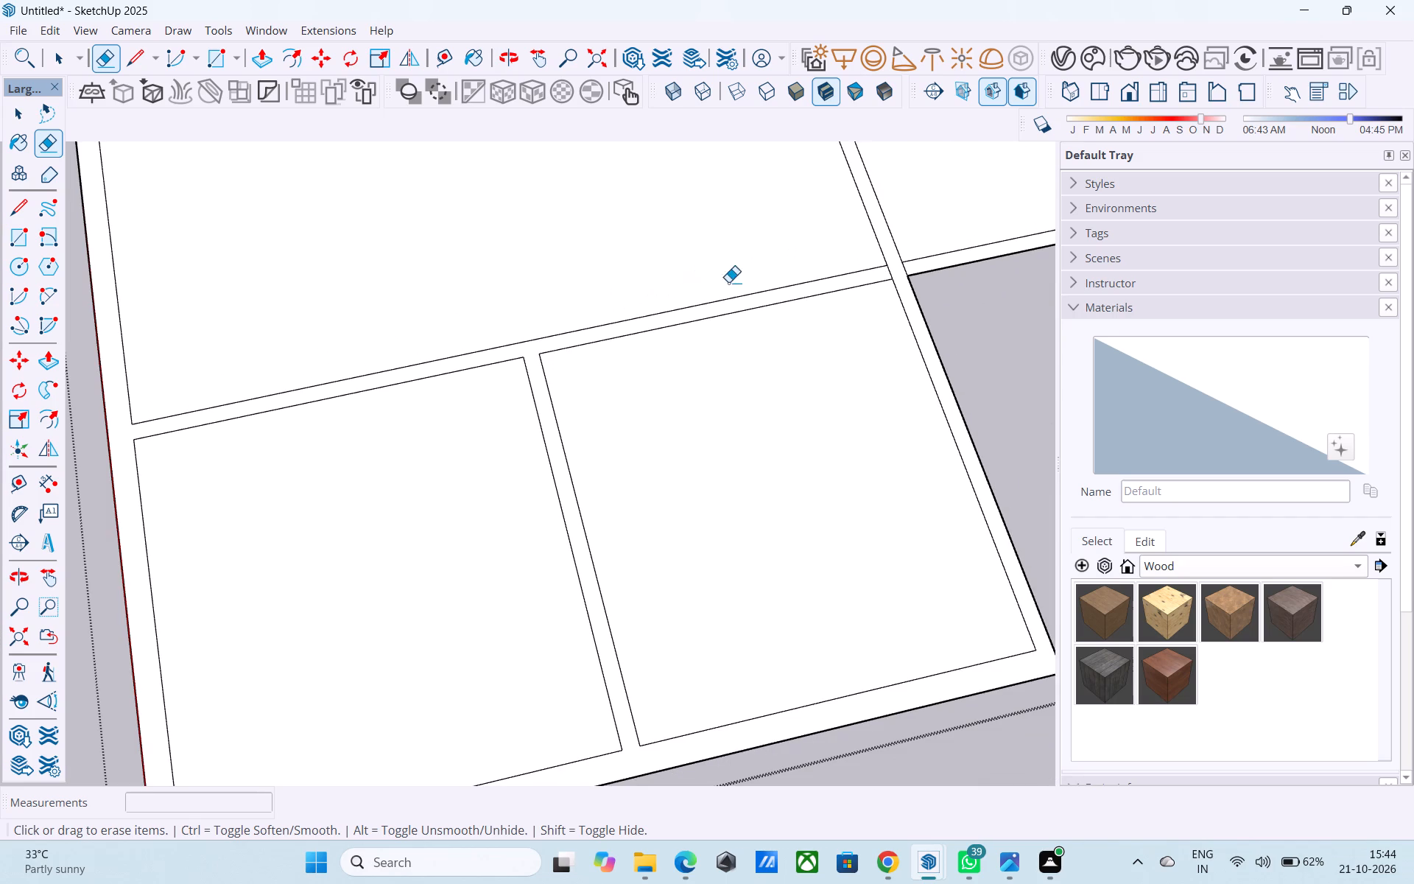
scroll(888, 290, "up", 6)
left_click(890, 262)
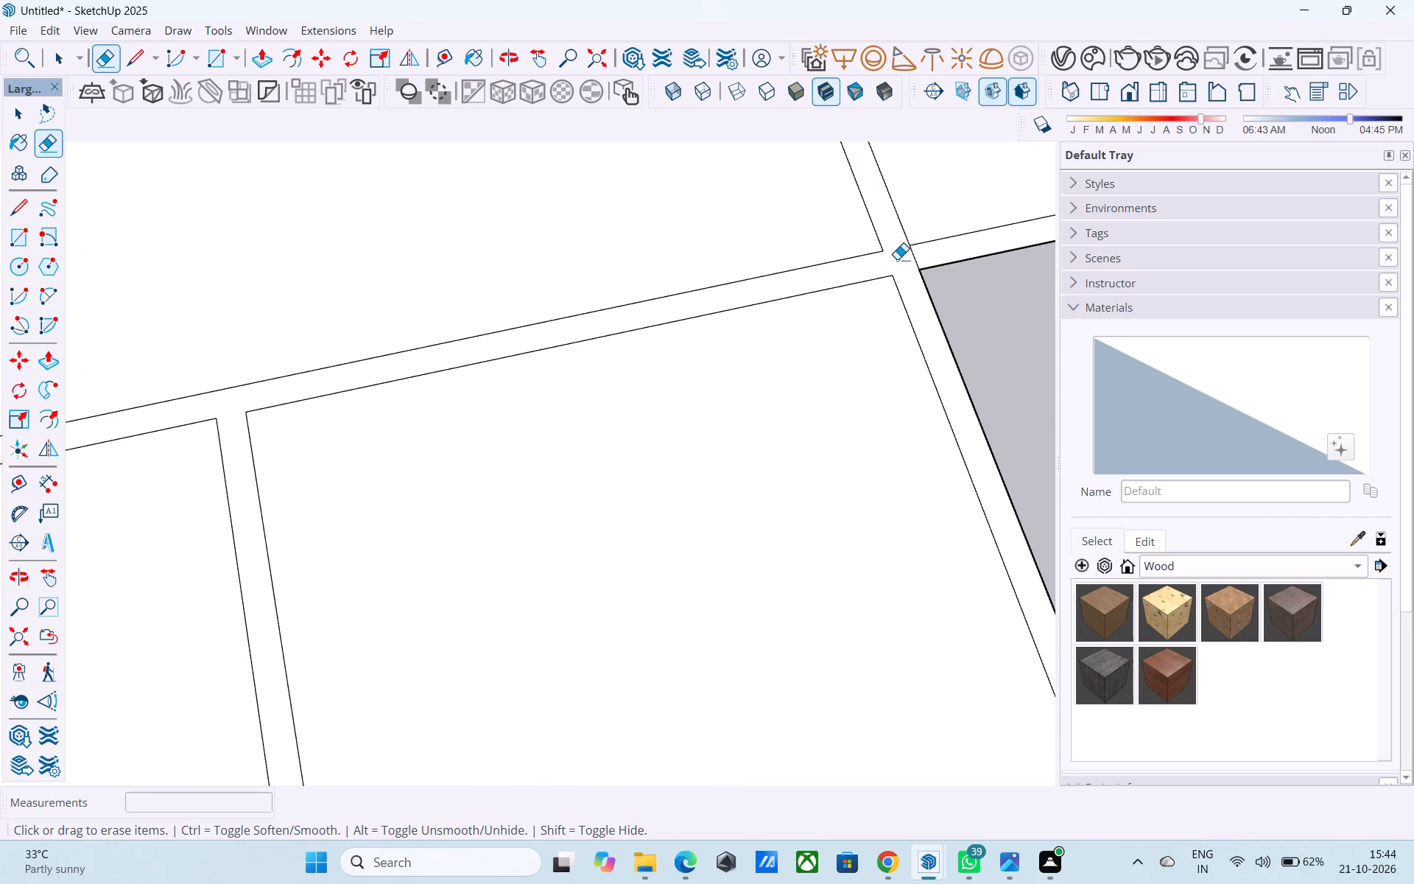
left_click_drag(898, 258, 915, 258)
Erase the overrun edge stub at the outer corner of the large room beside the cut-out.
scroll(767, 457, "down", 5)
middle_click_drag(751, 455, 717, 430)
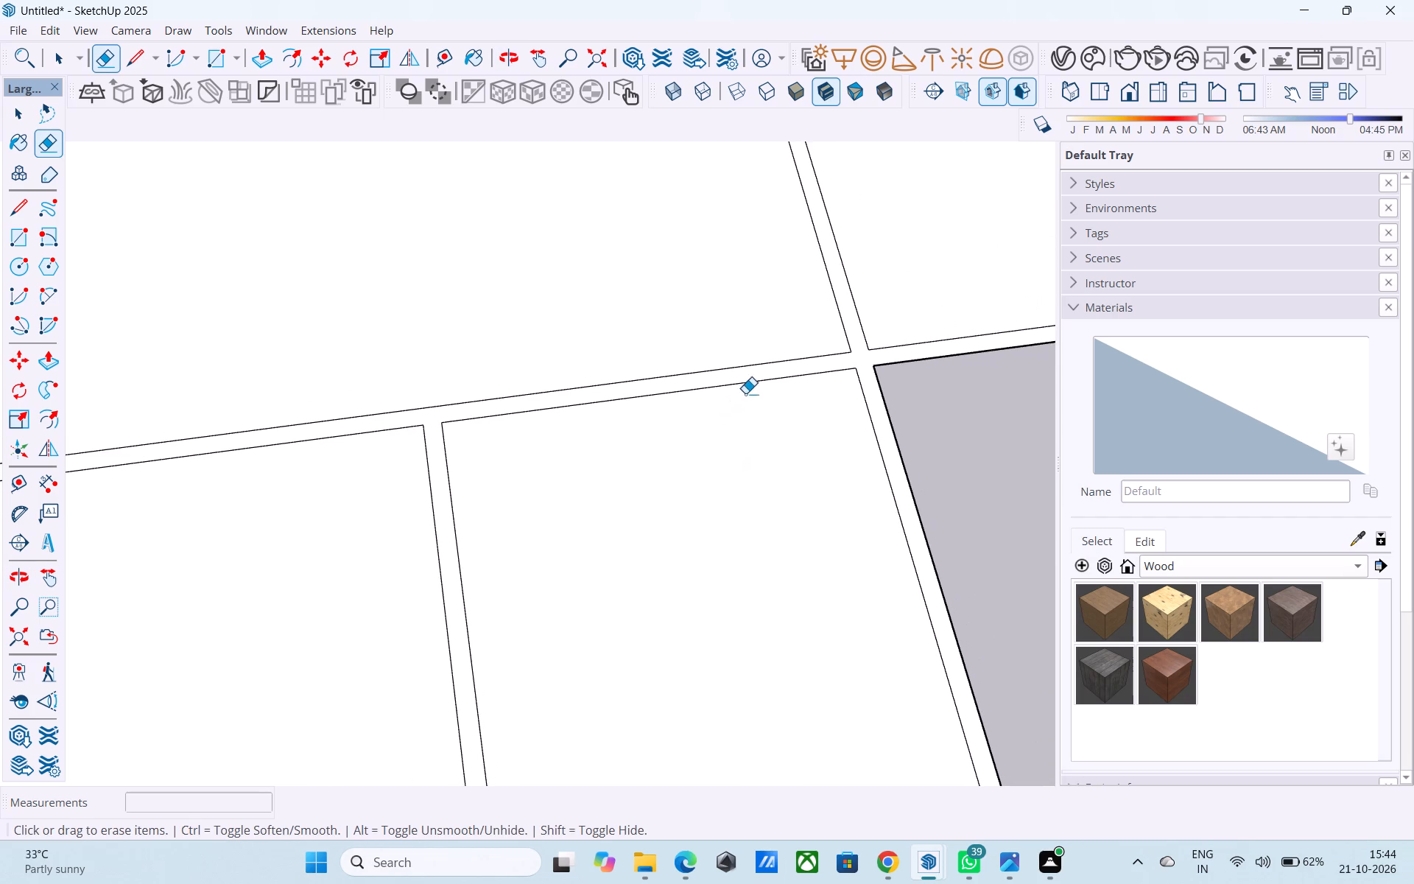
scroll(756, 392, "down", 13)
scroll(666, 497, "down", 5)
scroll(801, 413, "up", 2)
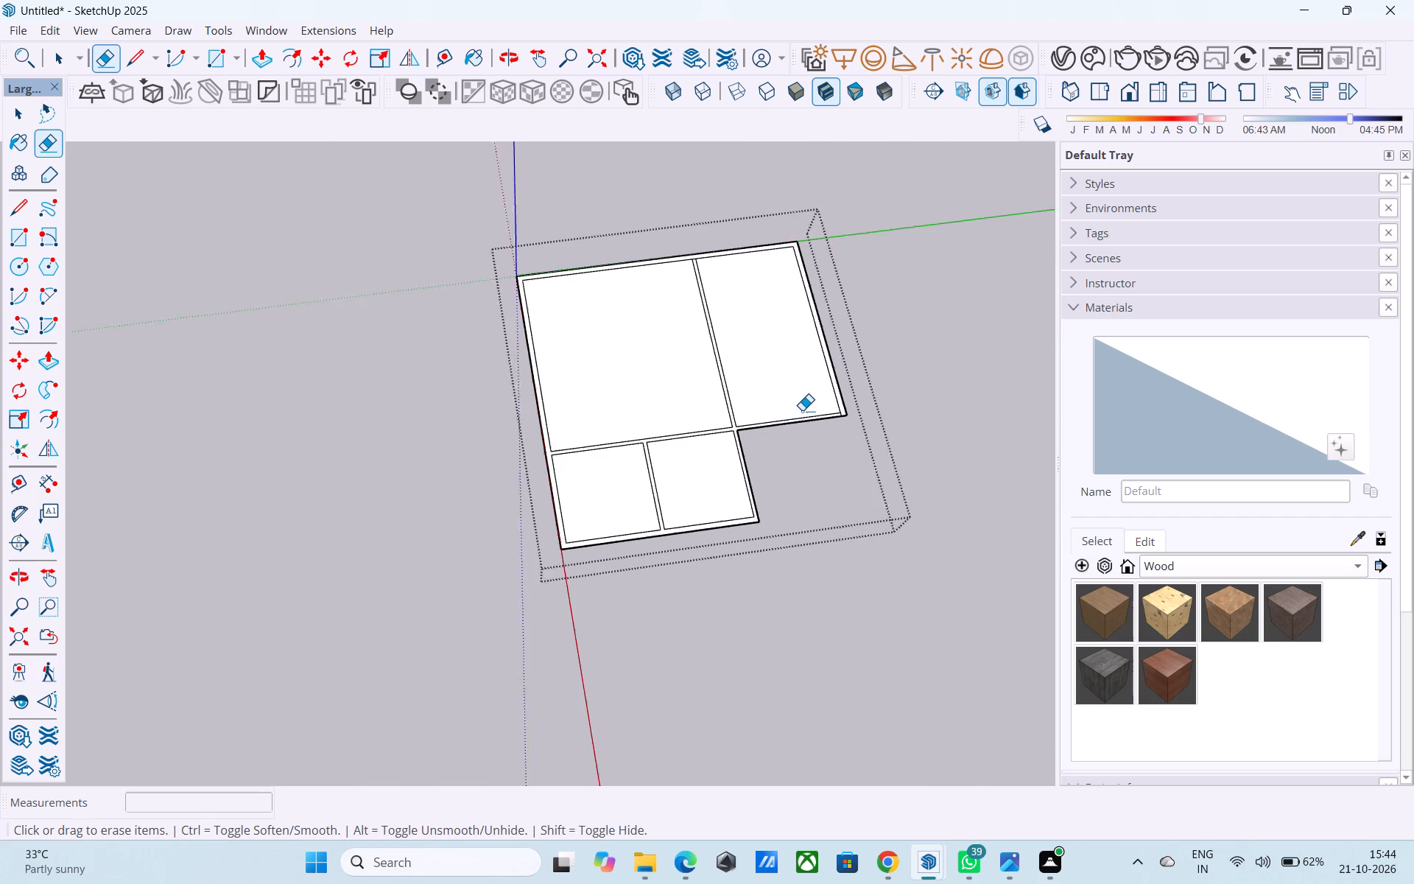
scroll(802, 410, "up", 20)
scroll(802, 410, "up", 1)
left_click(918, 418)
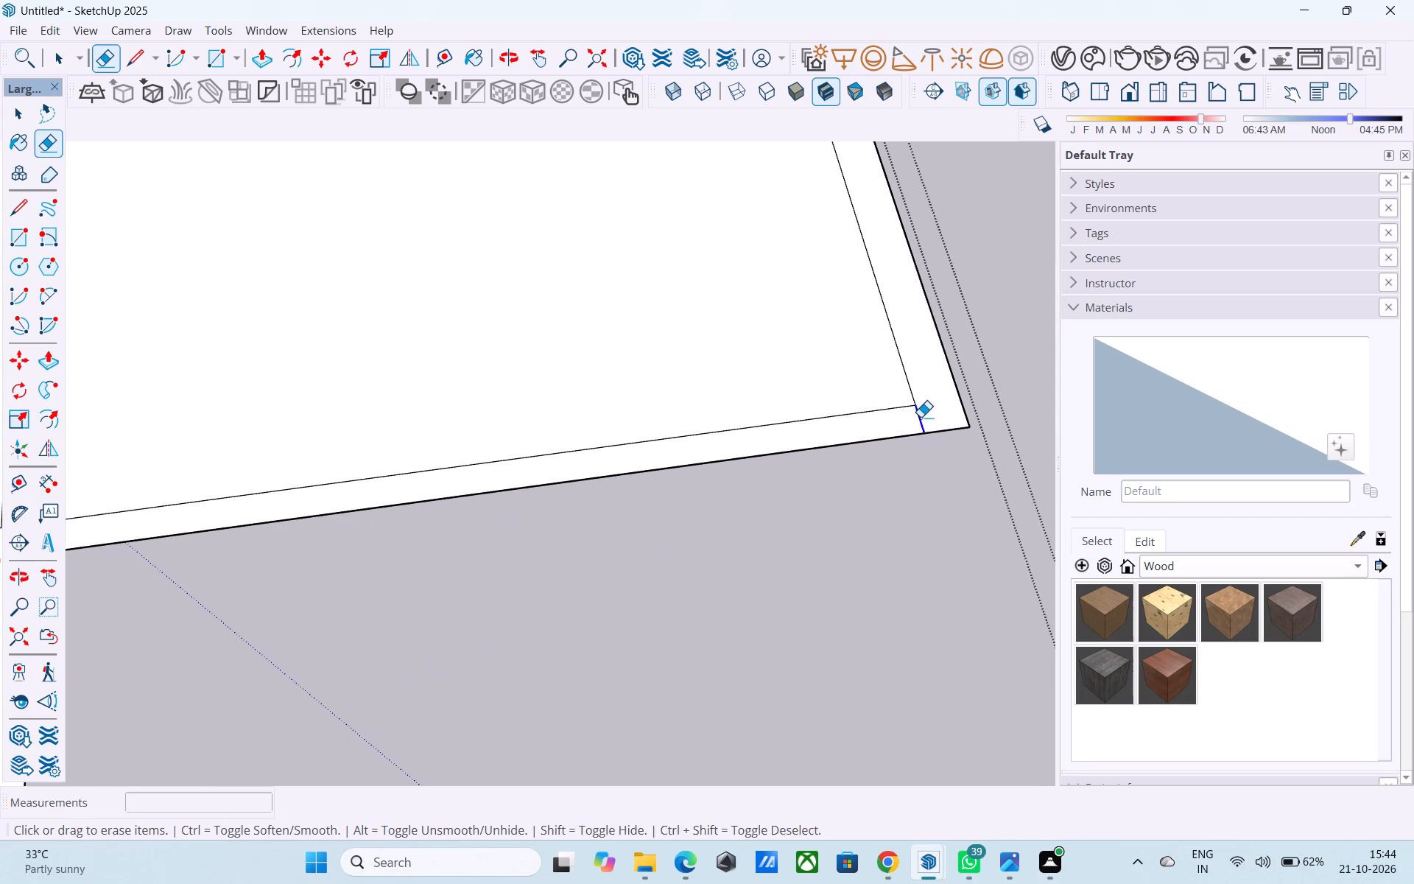
Erase the short edge where the partition between the two large rooms meets the outer wall along the green axis.
scroll(829, 585, "down", 17)
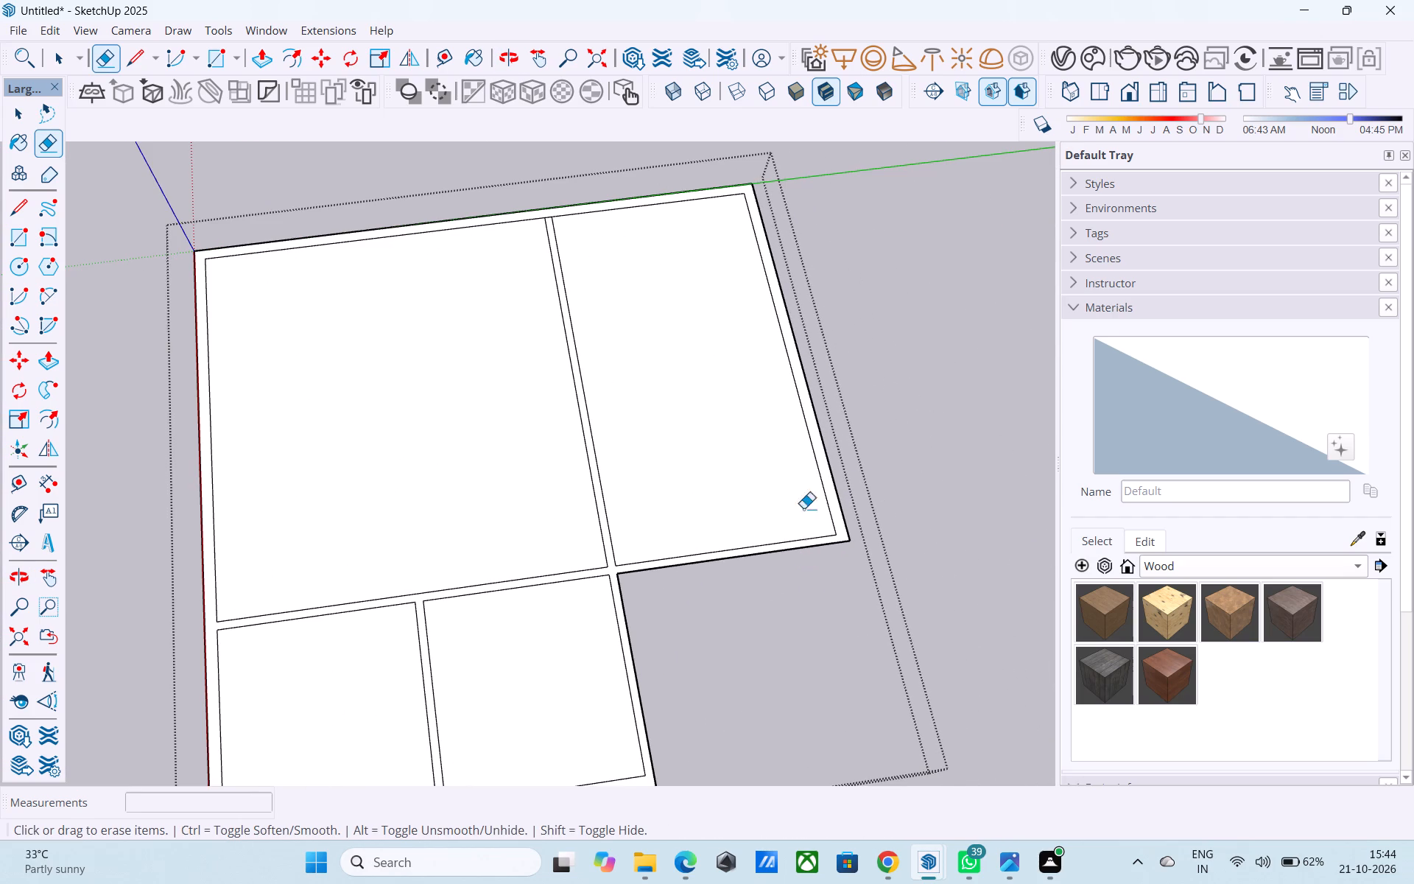
scroll(544, 205, "up", 4)
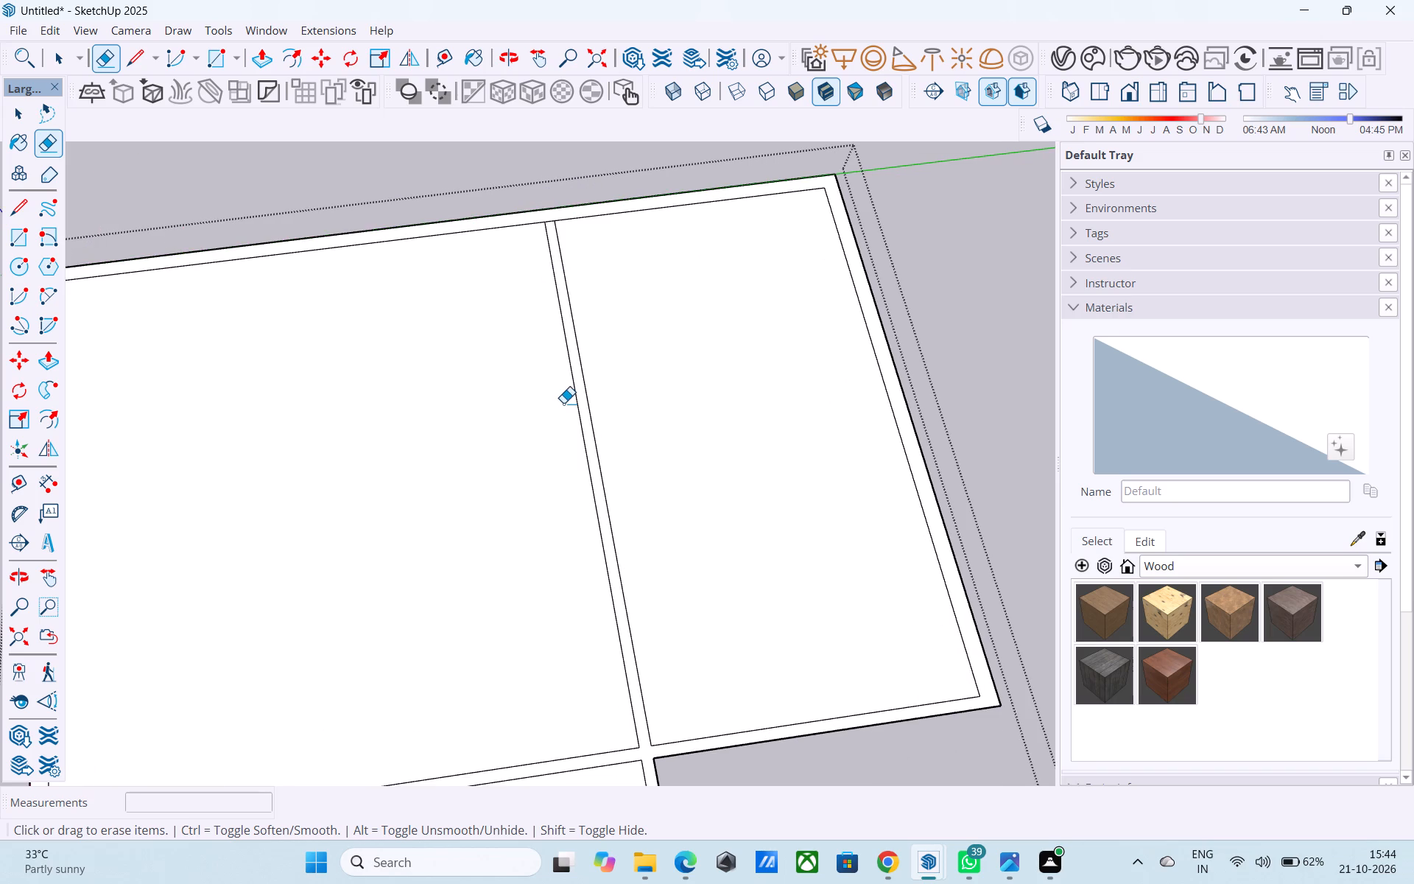
scroll(565, 405, "down", 6)
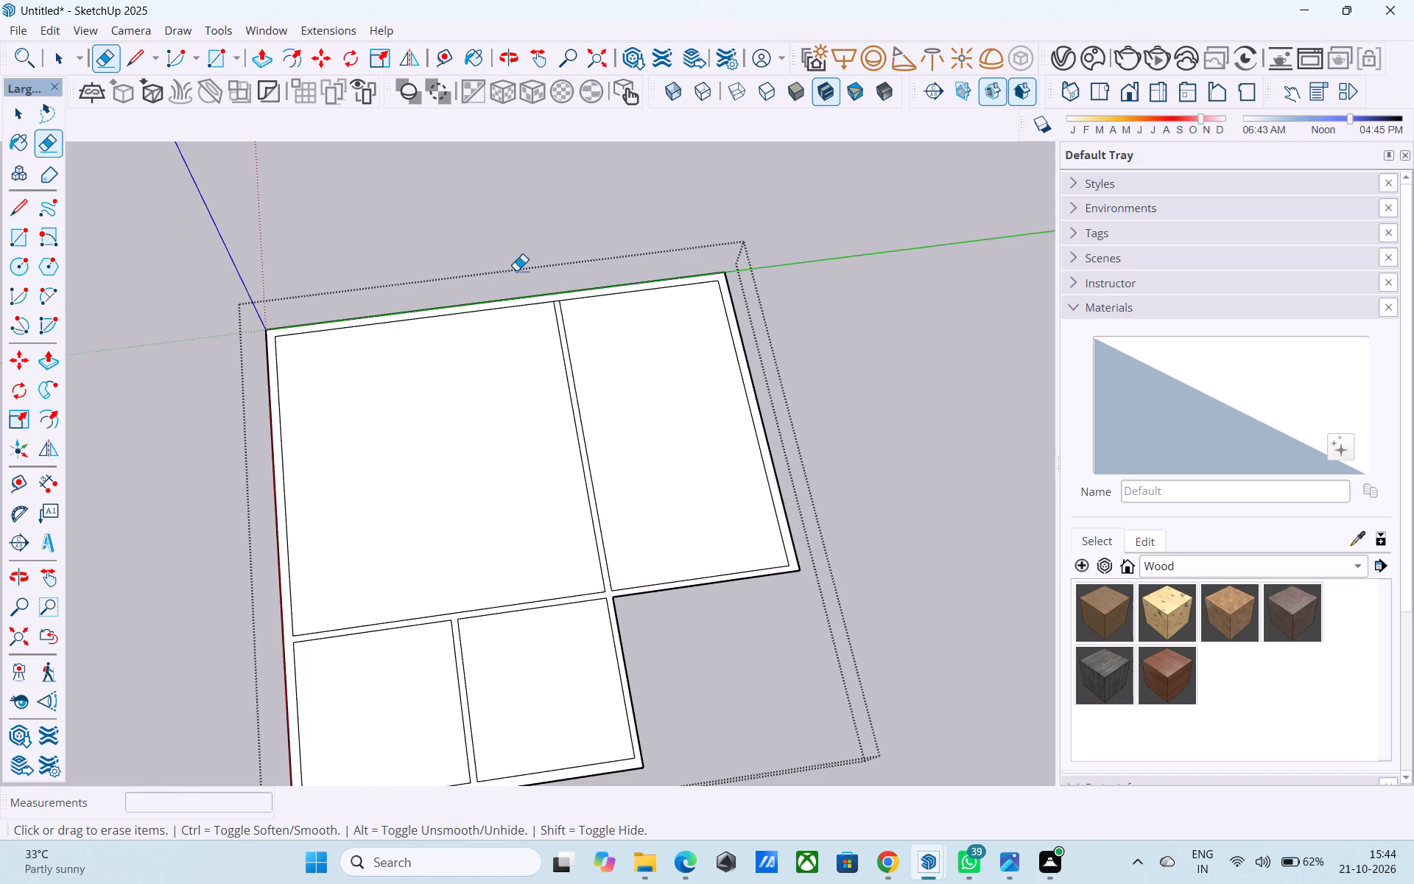
scroll(502, 189, "up", 6)
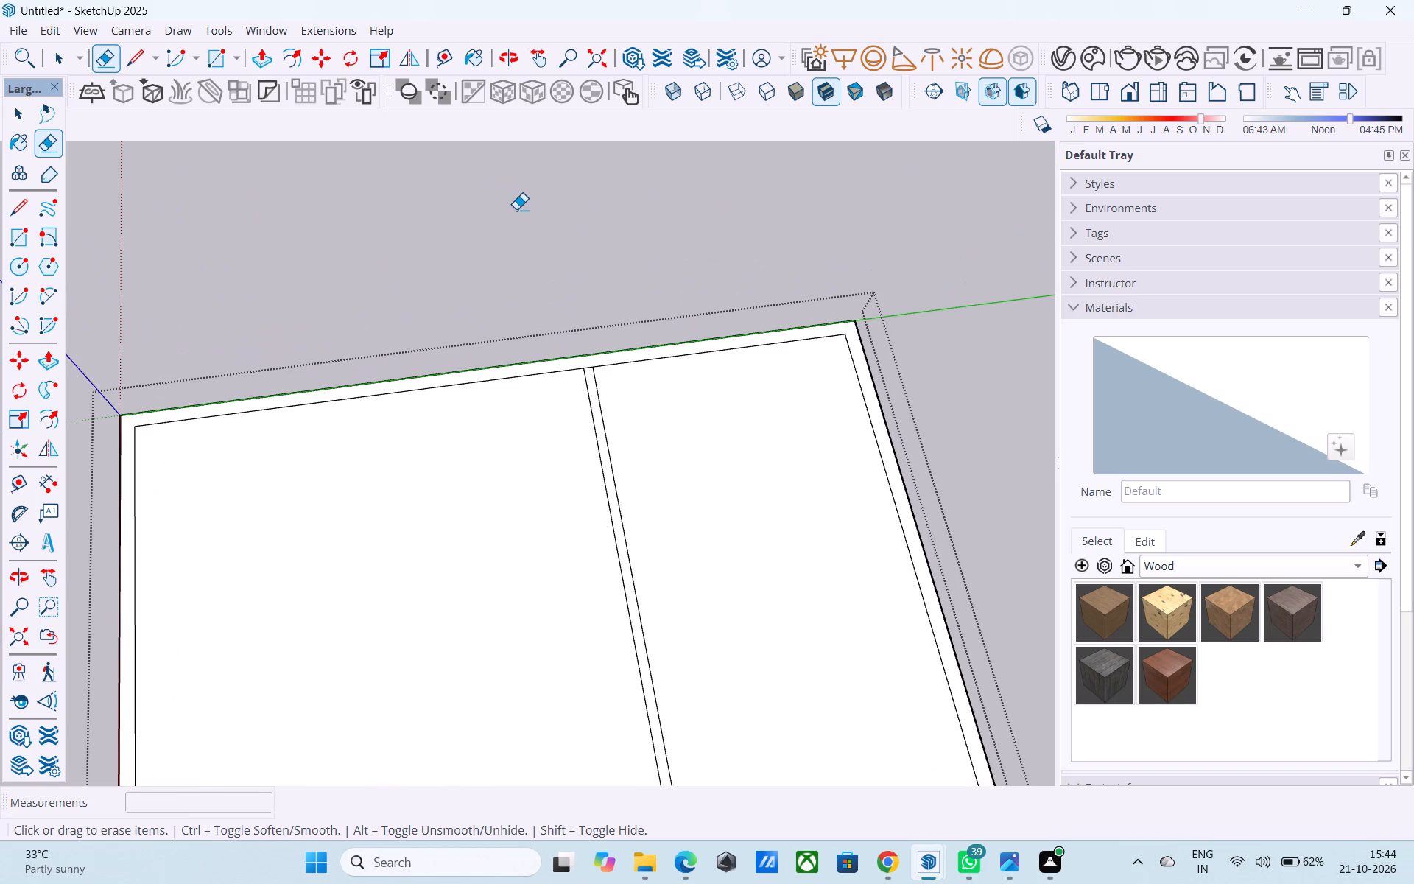
scroll(576, 400, "up", 3)
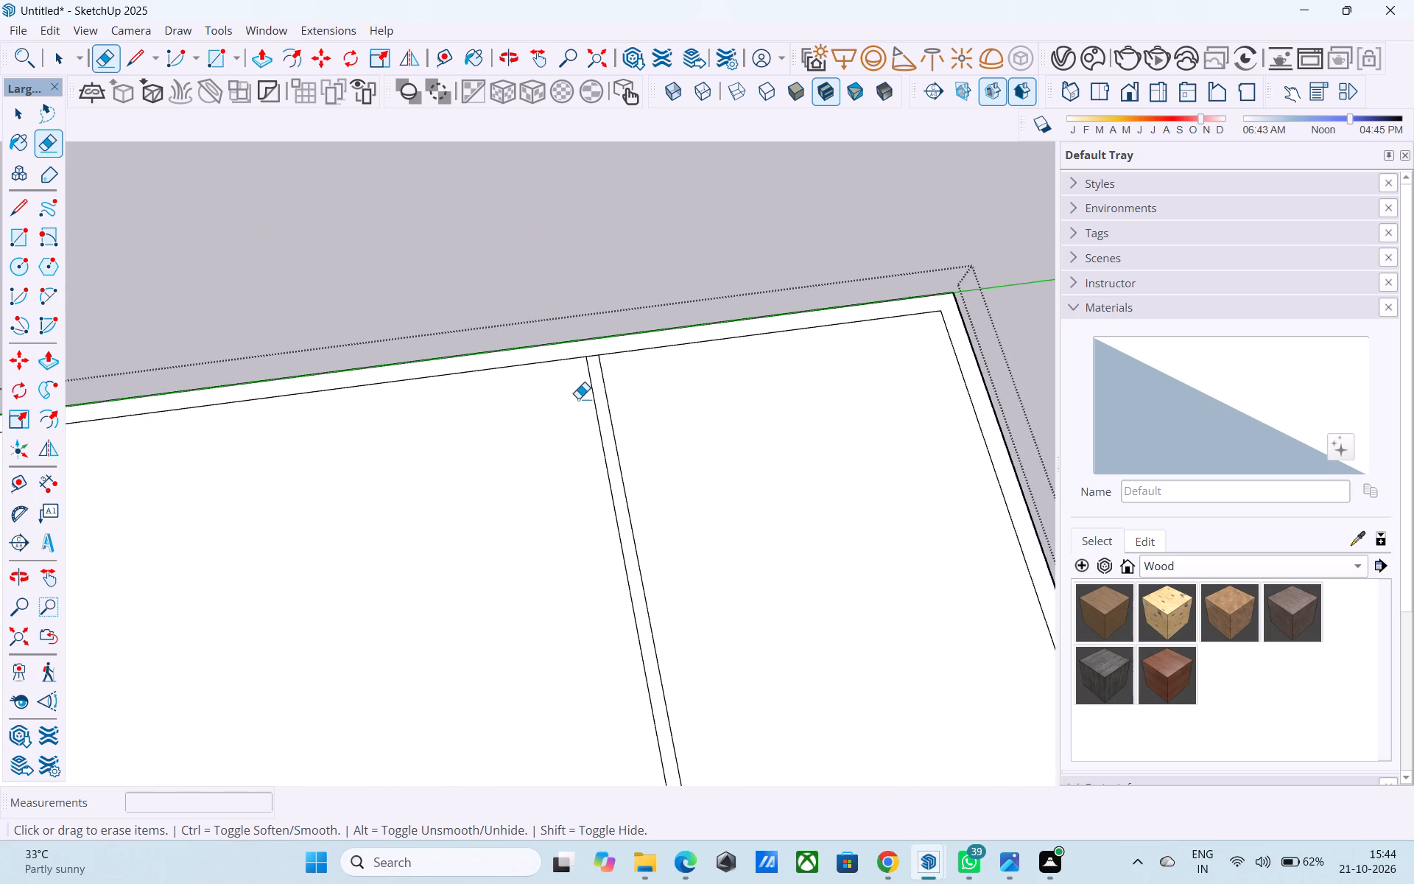
scroll(578, 399, "up", 10)
left_click(604, 312)
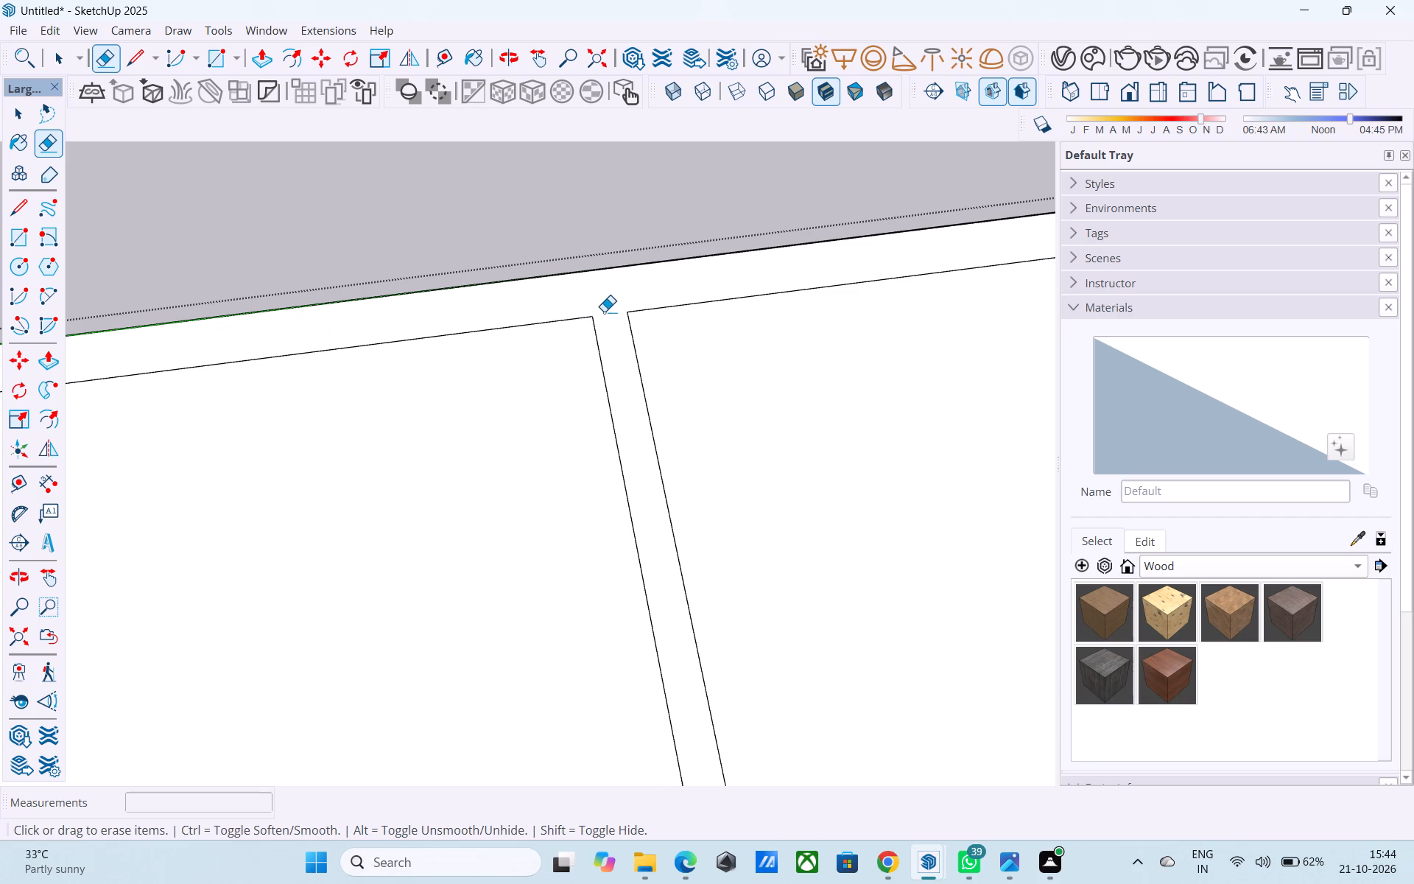
key("space")
Save the model in the Downloads folder as I PRO 62F.
key("ctrl+s")
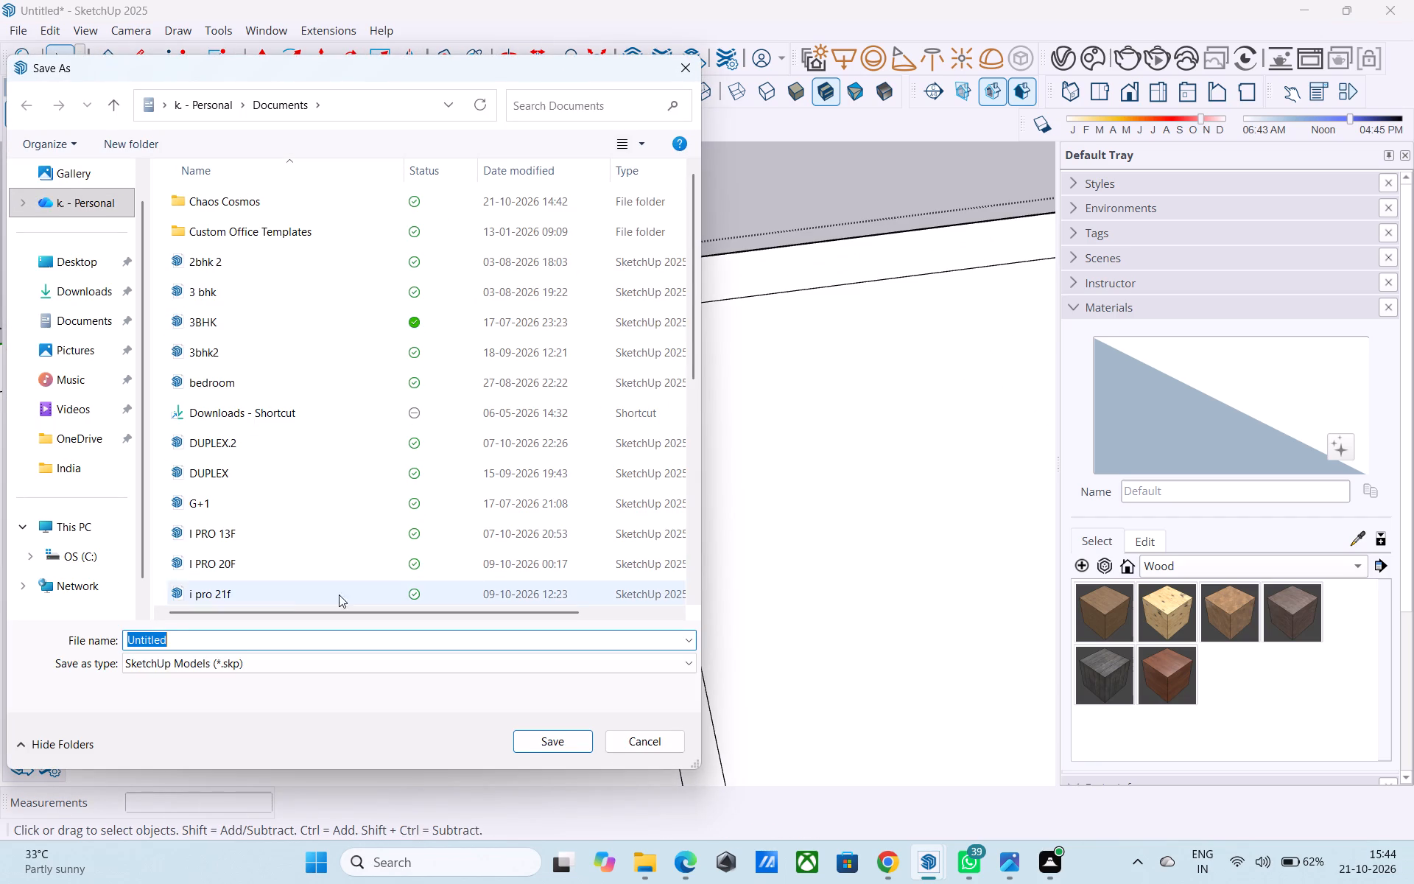
left_click(108, 301)
left_click(191, 642)
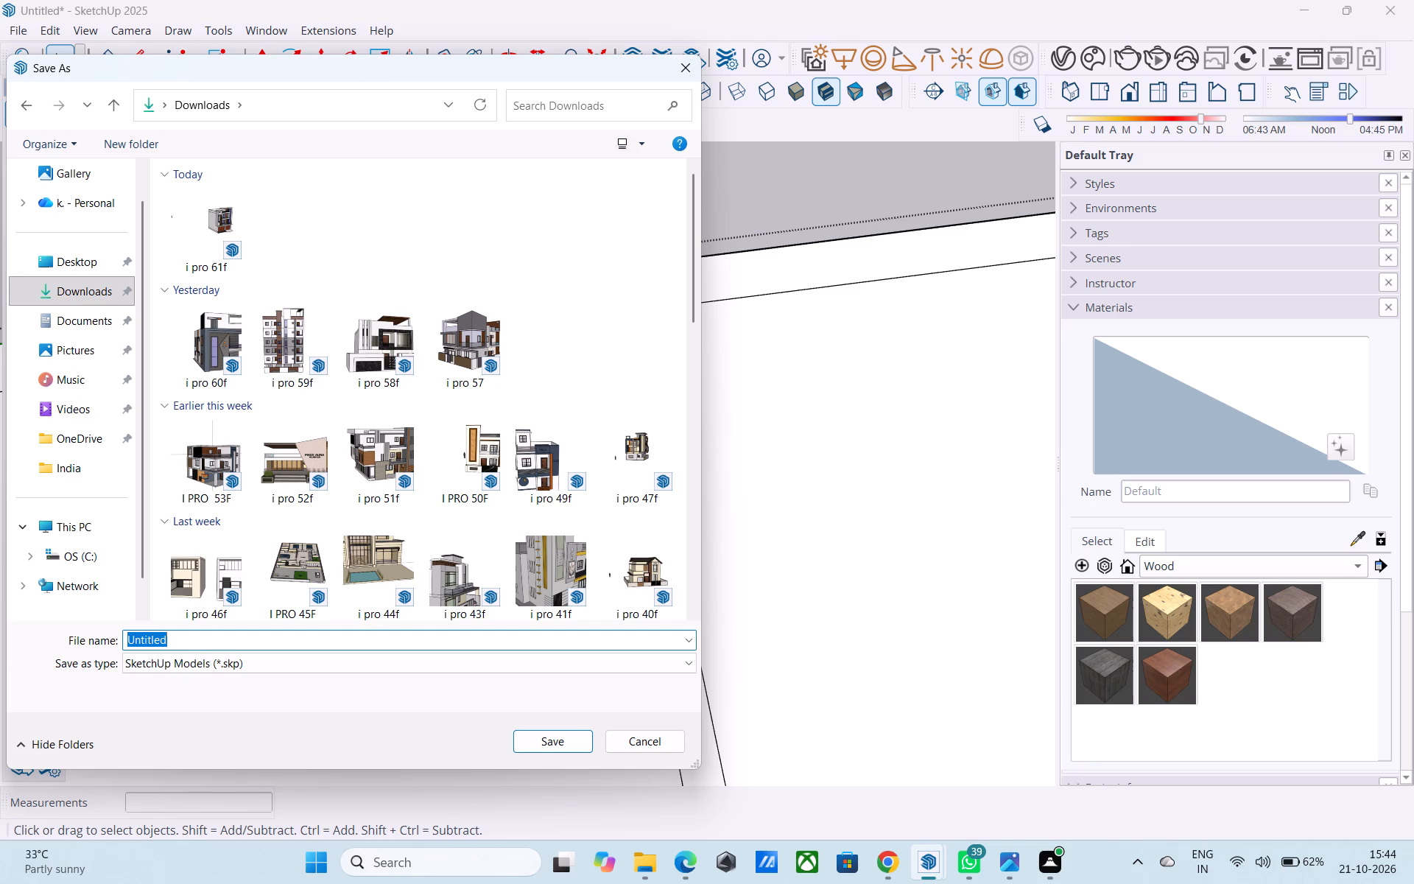
type("I PRO")
key("space")
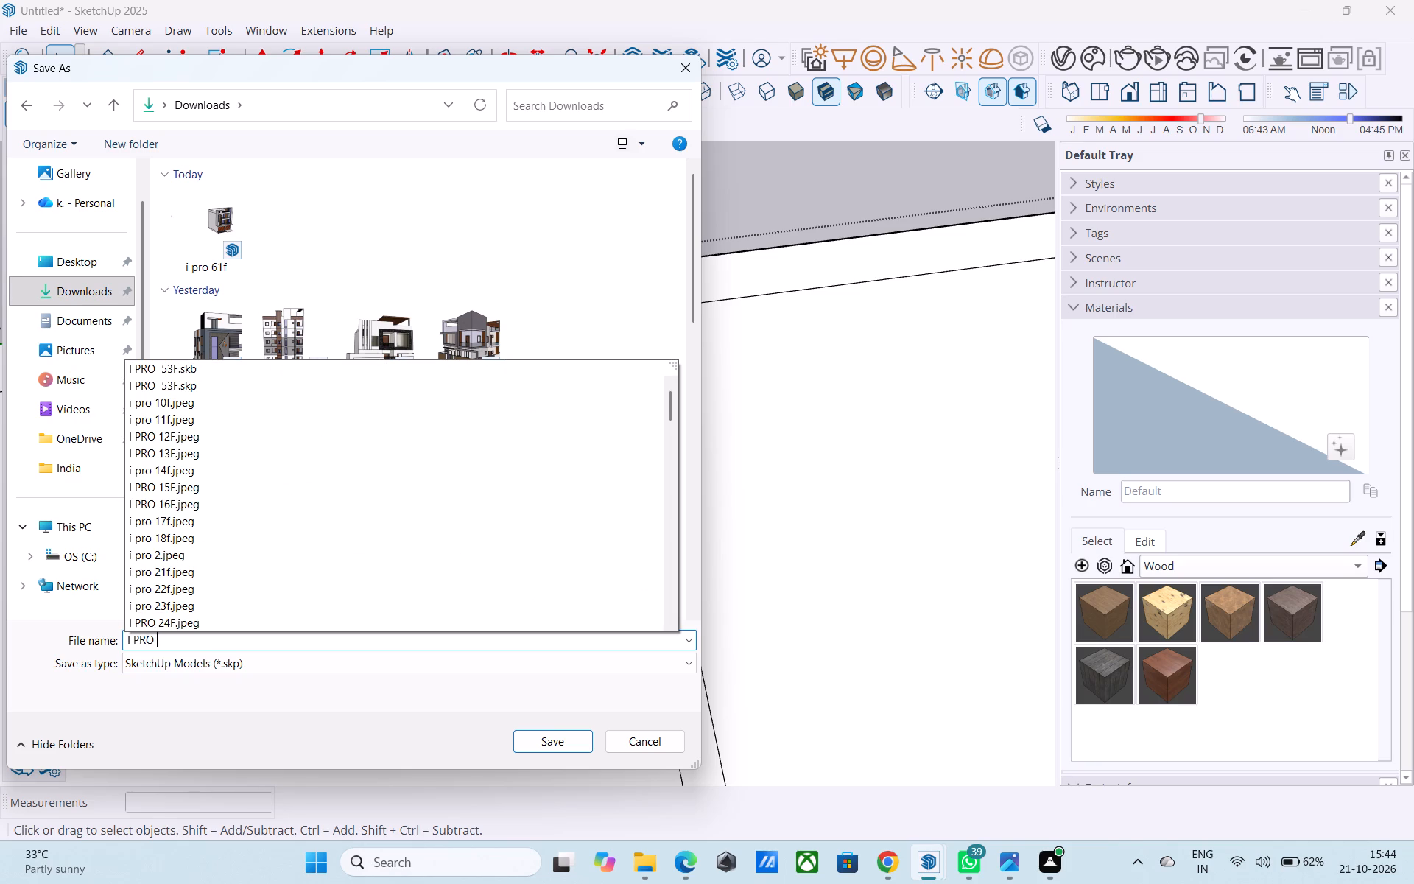
type("62")
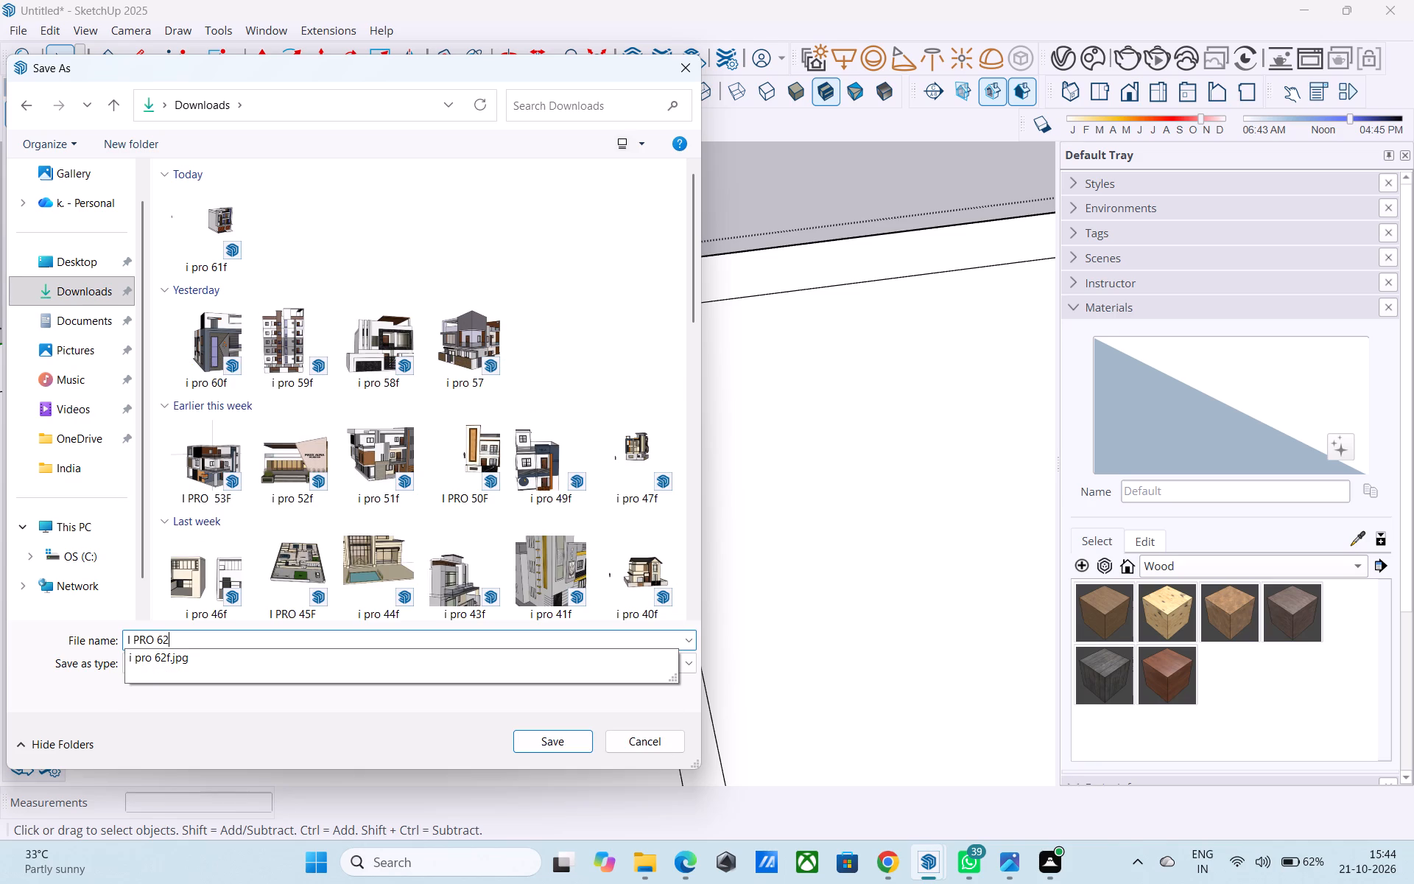
key("f")
scroll(218, 643, "up", 1)
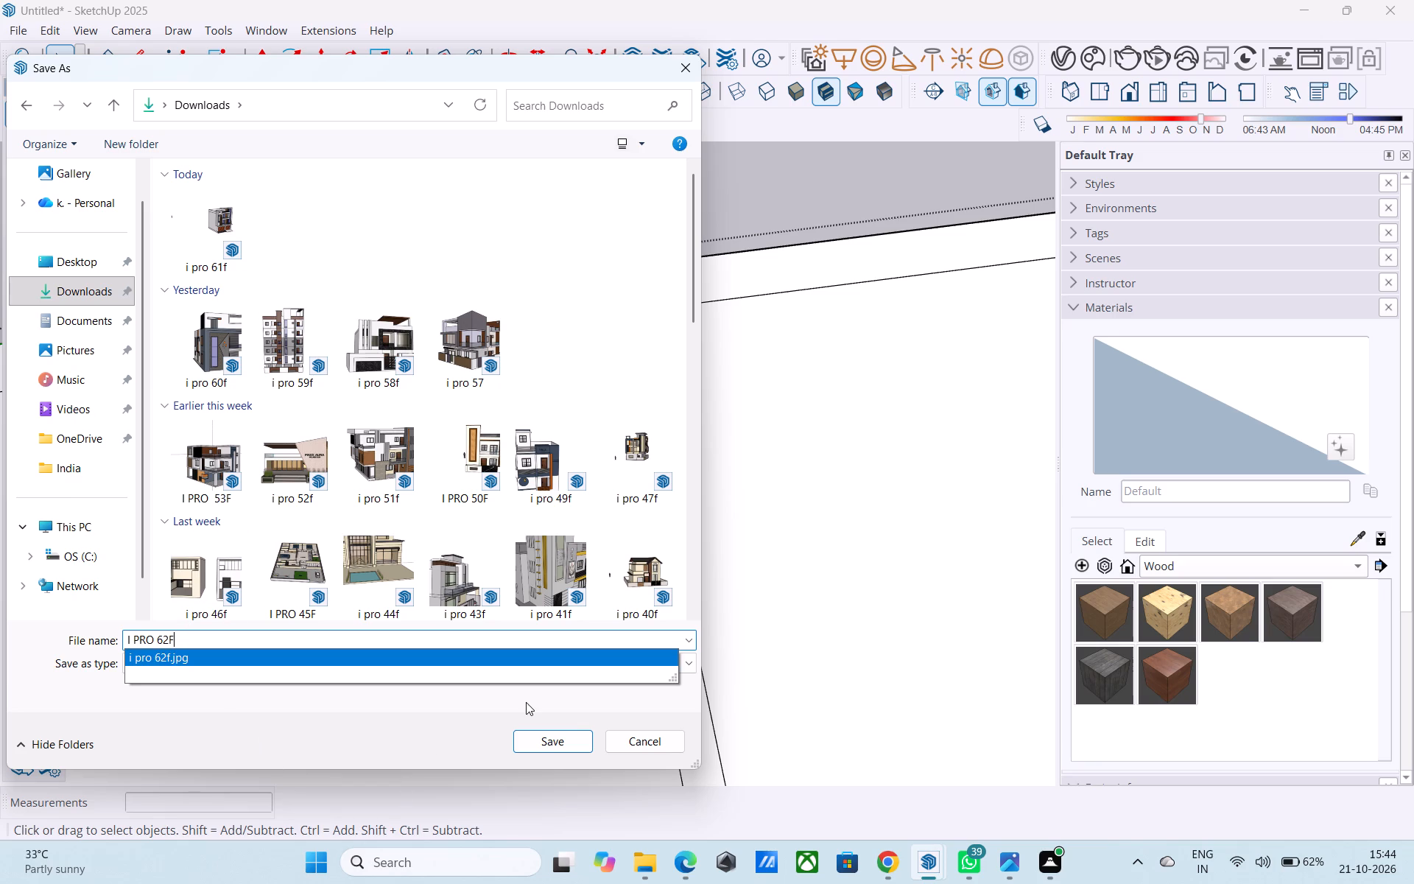
left_click(537, 748)
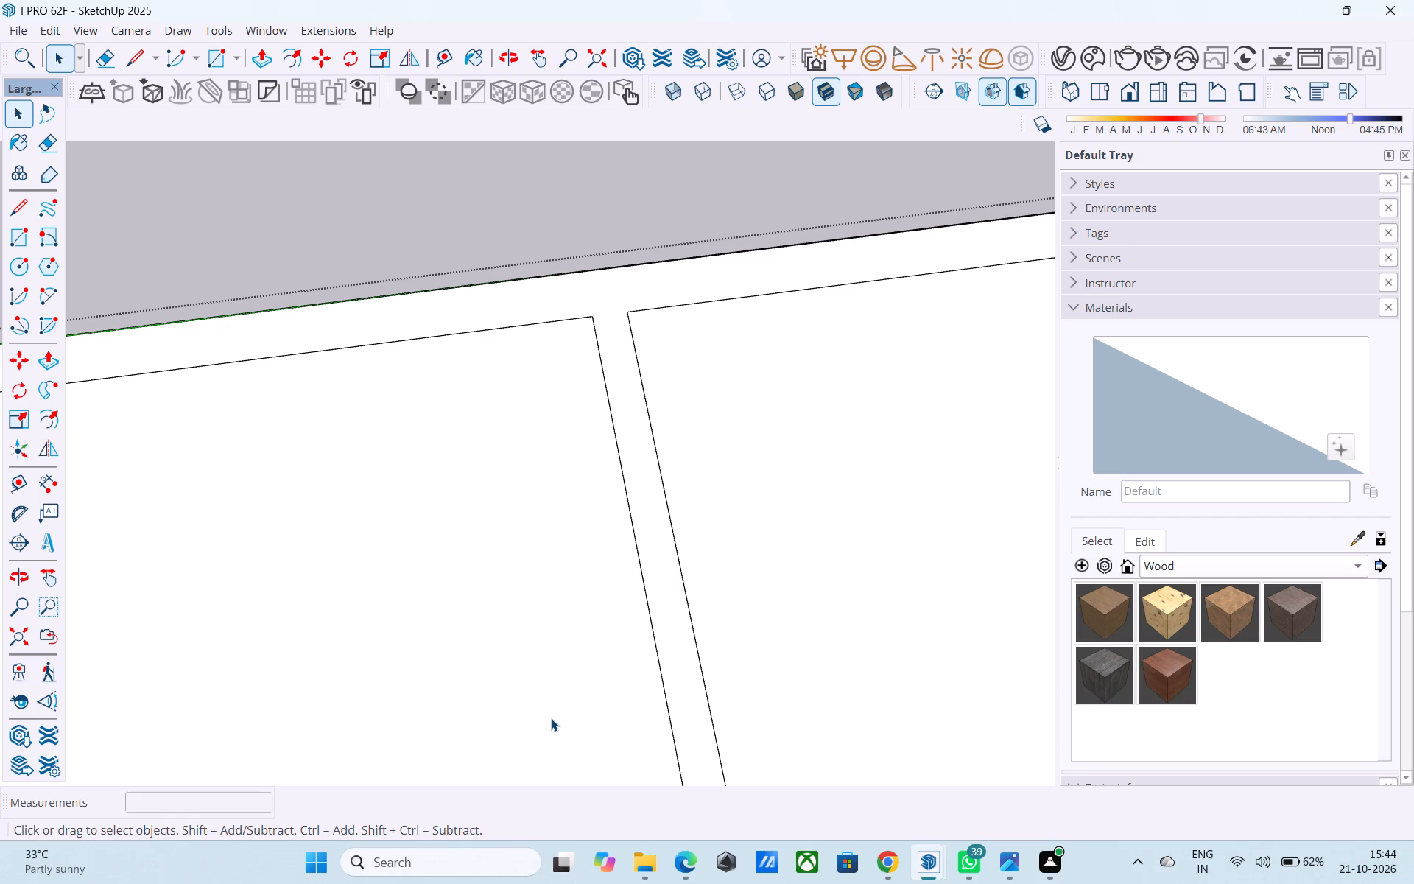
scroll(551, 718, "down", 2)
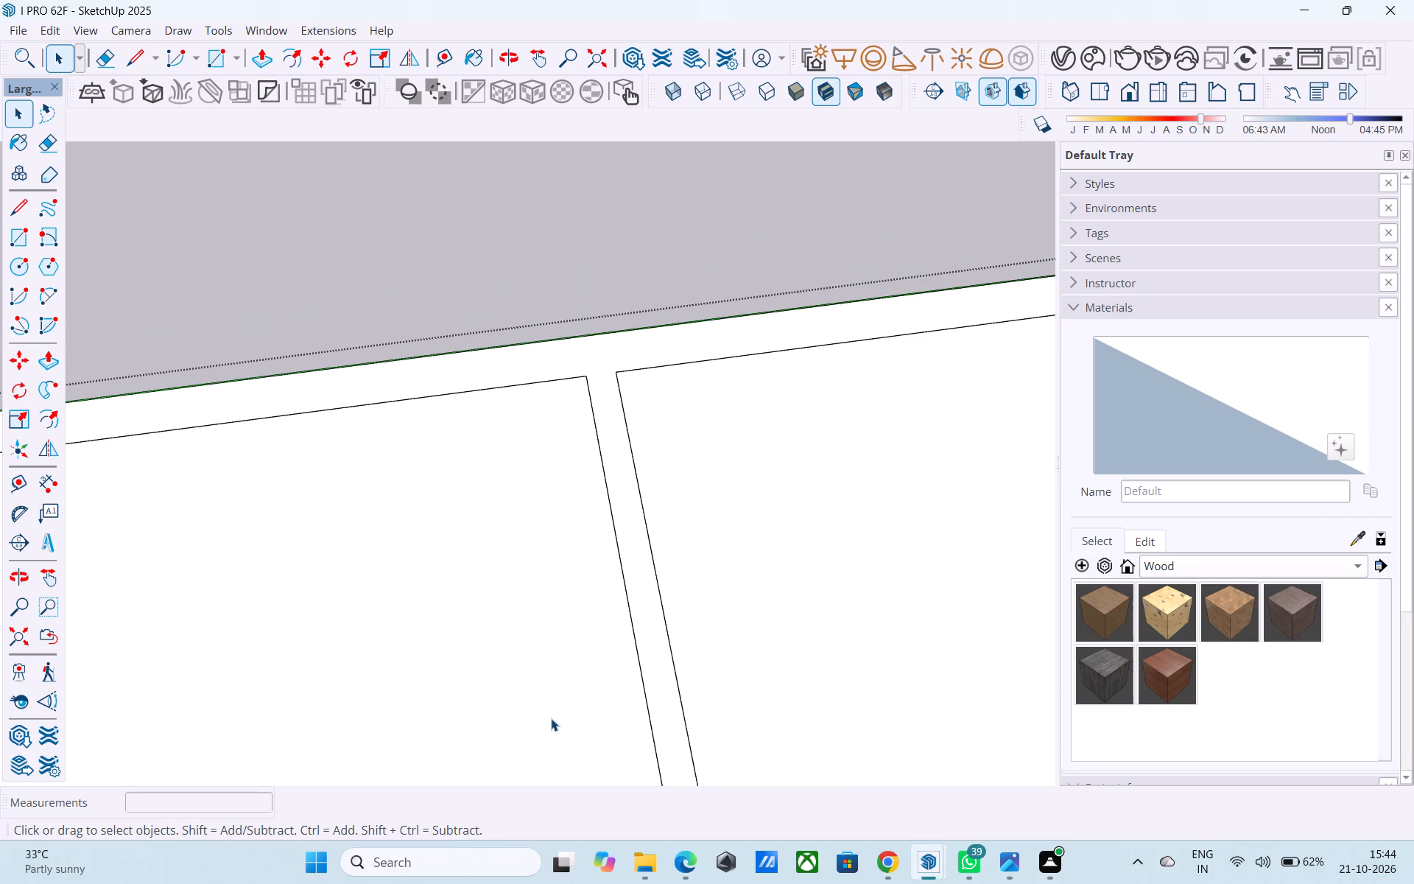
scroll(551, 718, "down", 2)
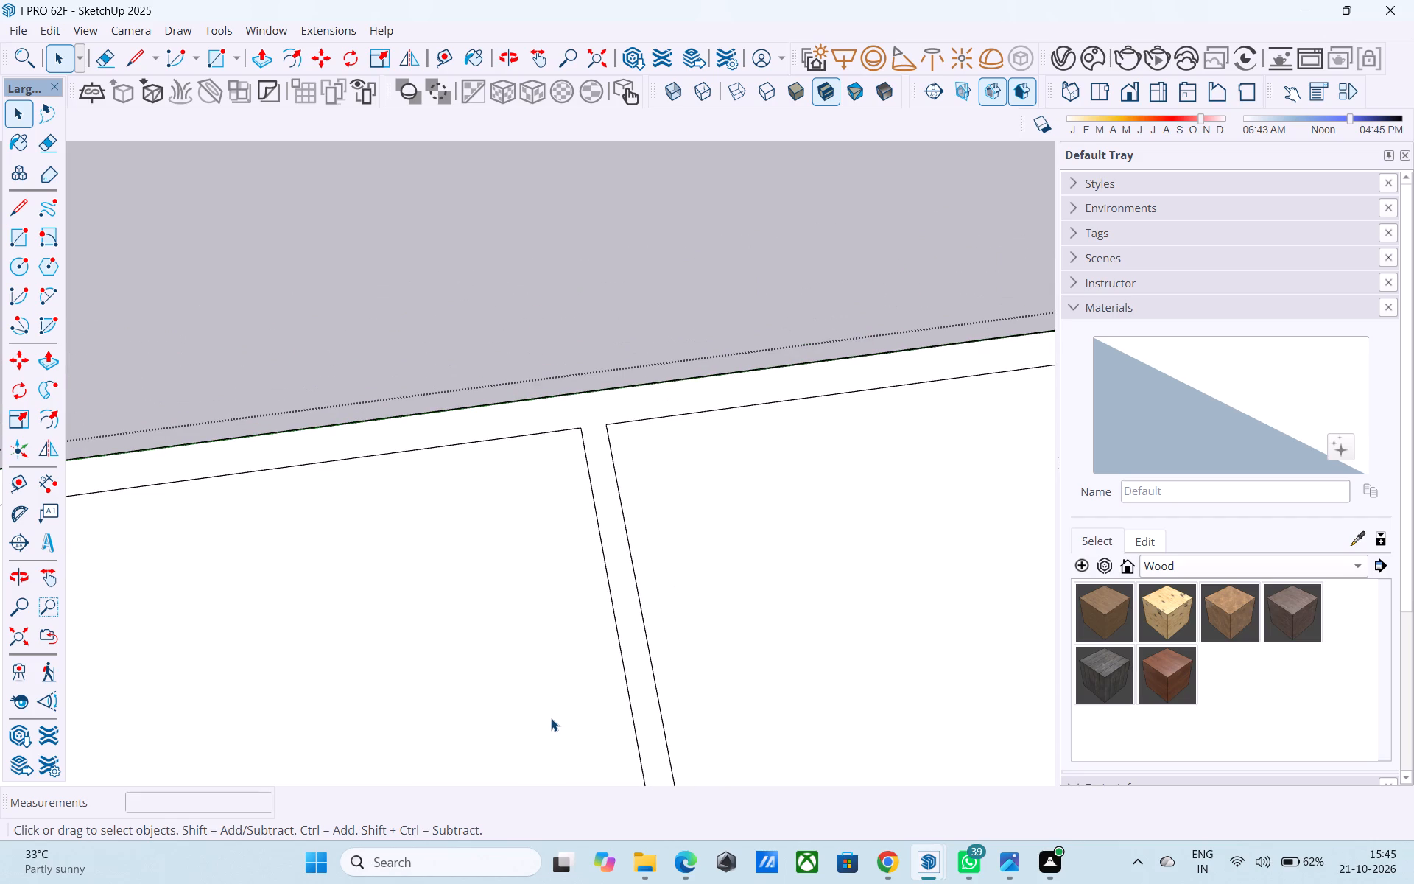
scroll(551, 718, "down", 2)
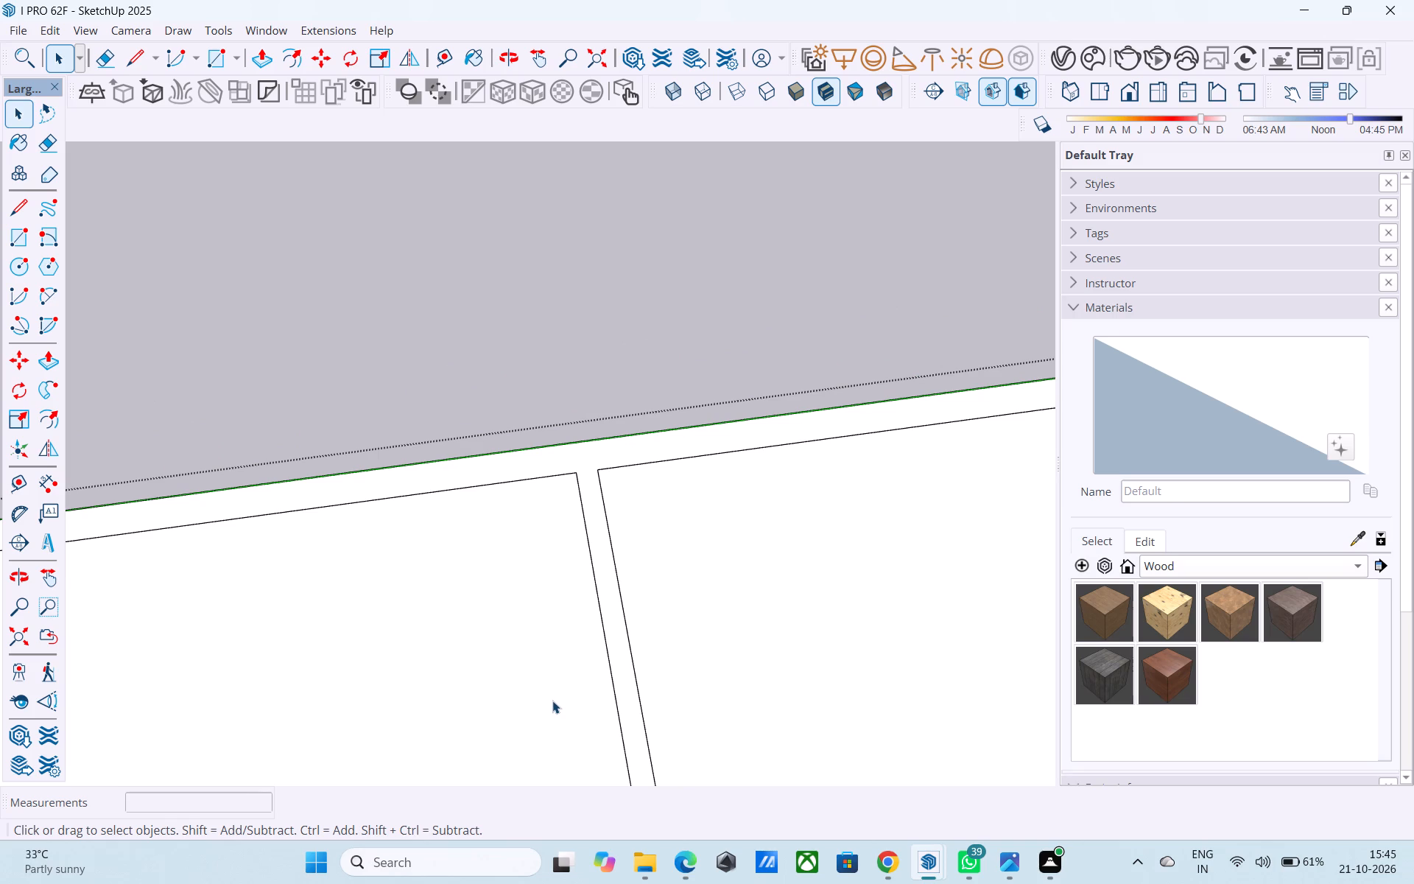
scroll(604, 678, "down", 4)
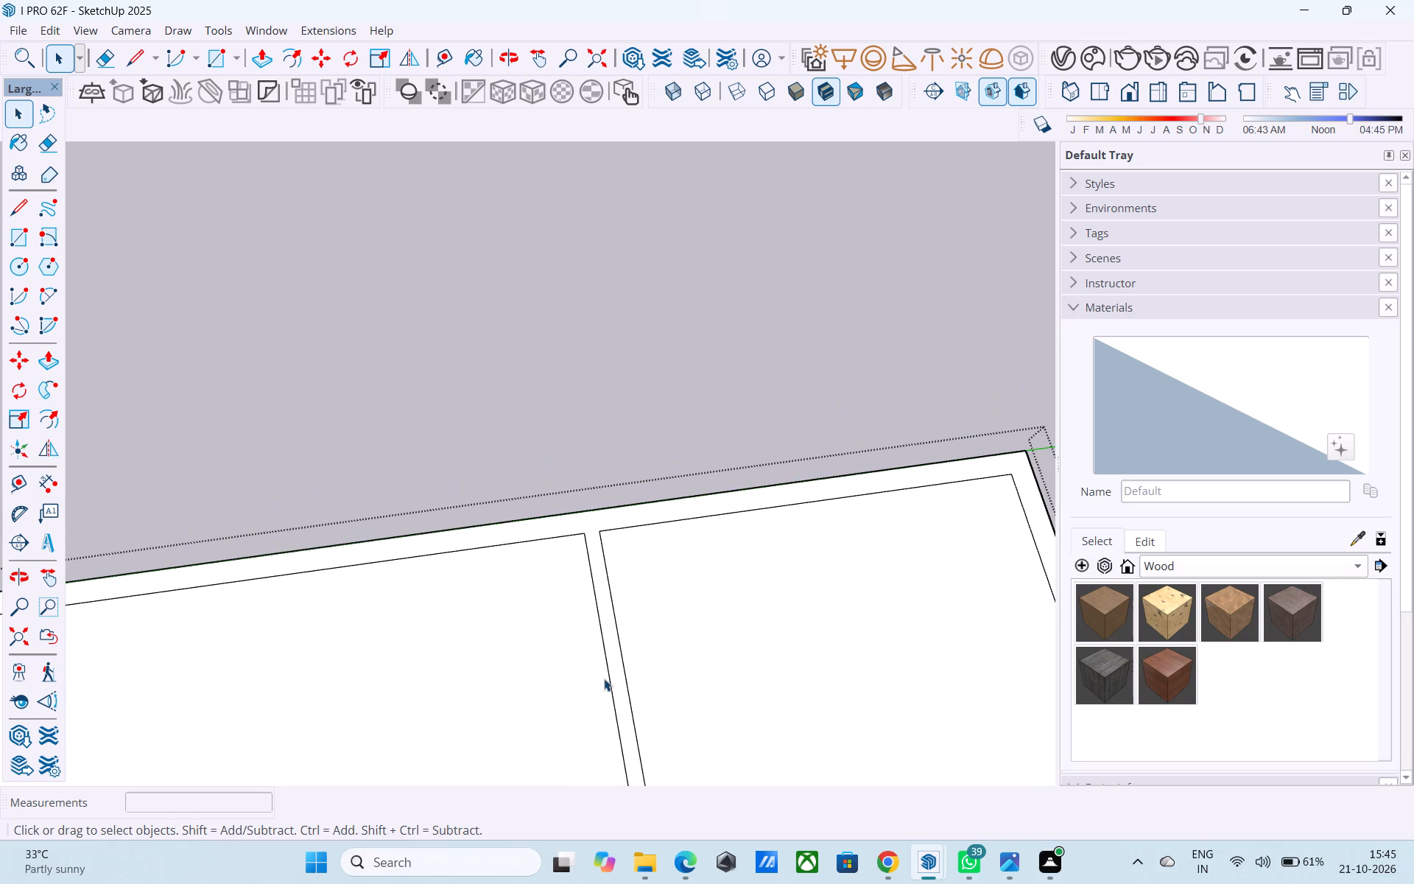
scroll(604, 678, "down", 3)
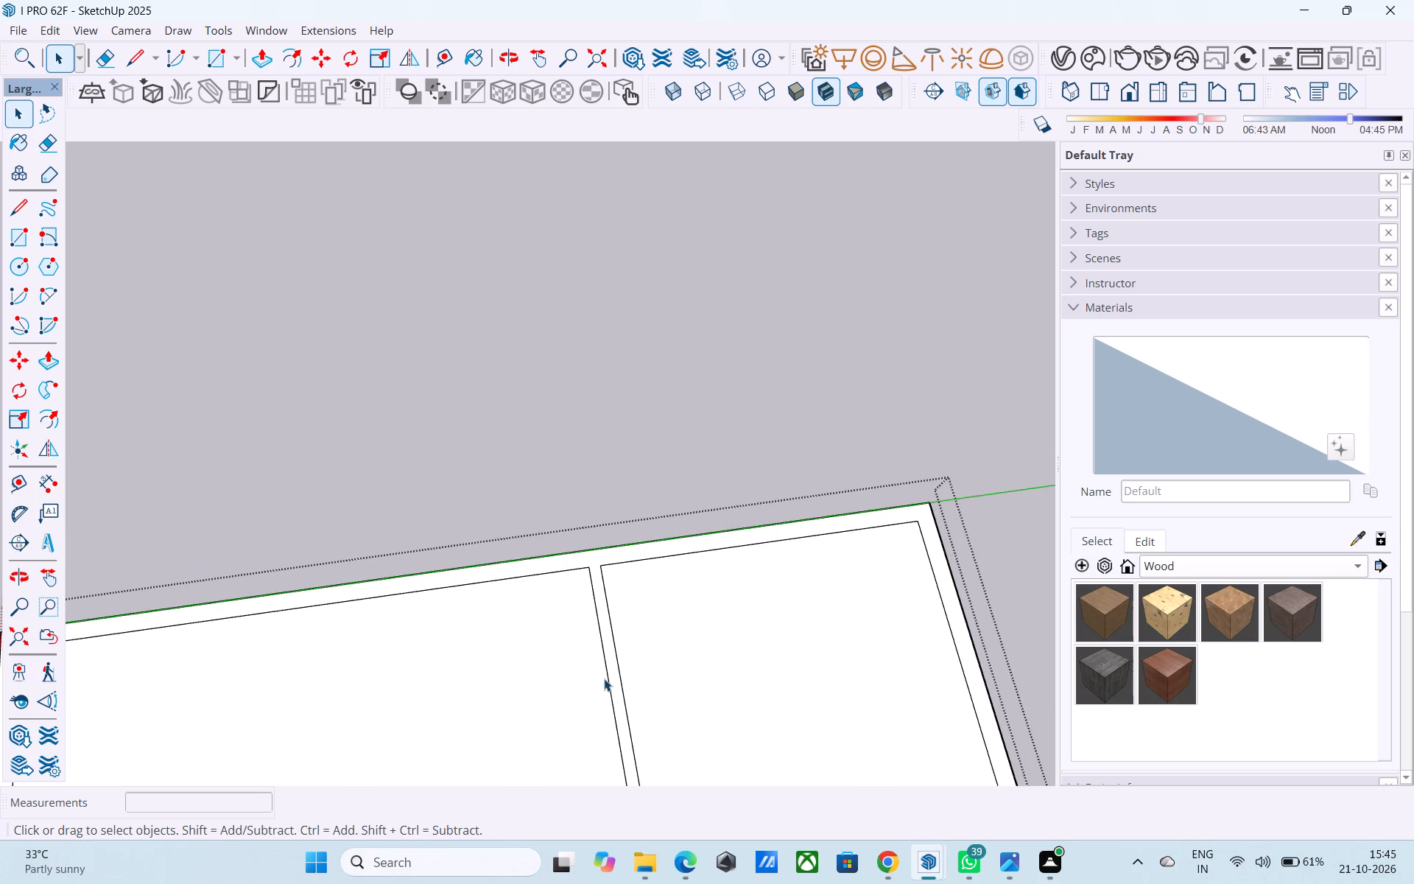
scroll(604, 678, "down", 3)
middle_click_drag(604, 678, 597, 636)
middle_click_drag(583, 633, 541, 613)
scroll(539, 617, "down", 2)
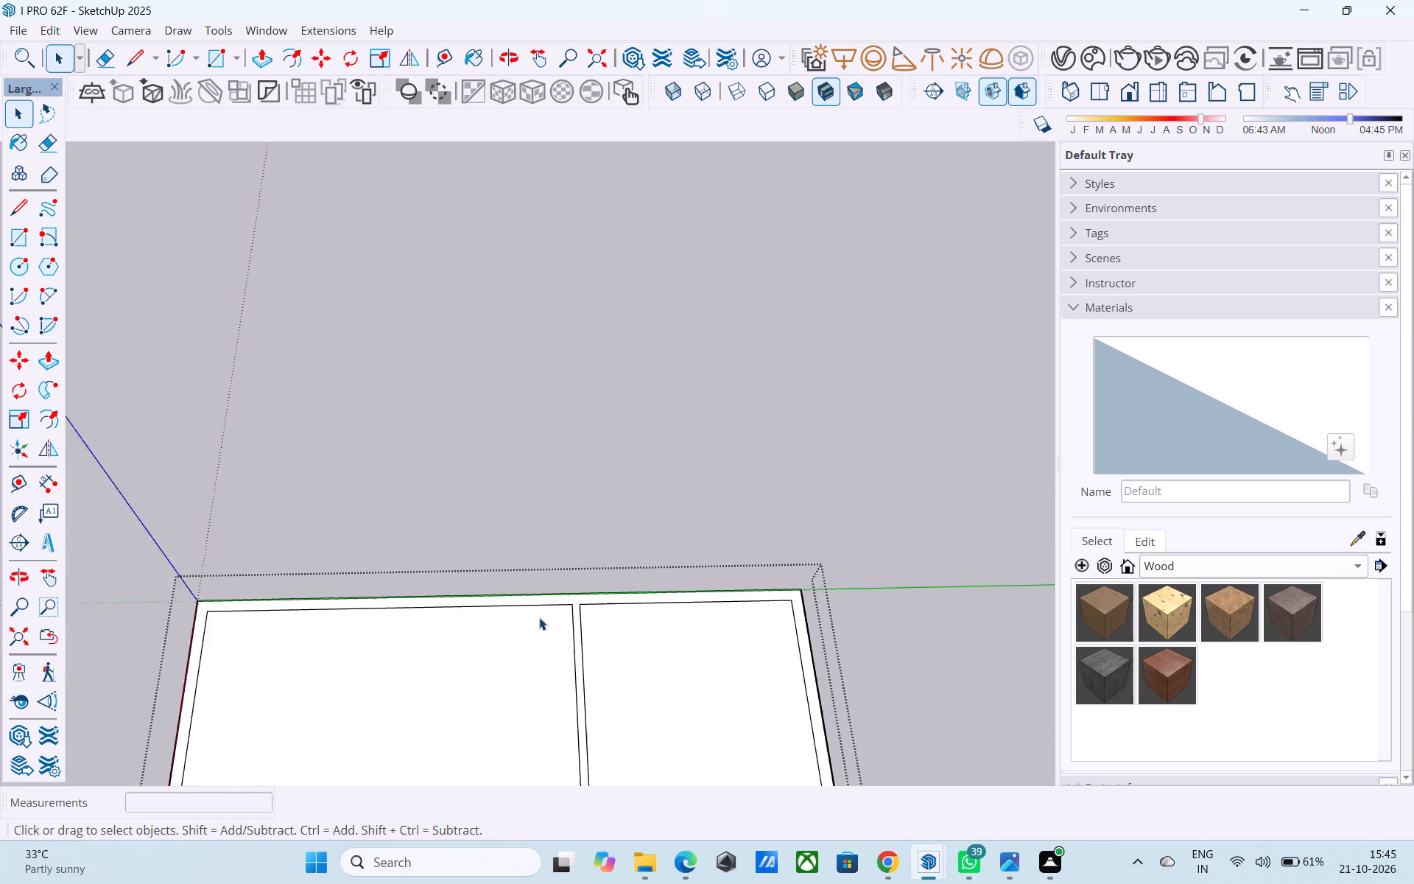
Copy the large room's inner edge along the partition to the two small rooms 12' into the large room along the red axis.
scroll(539, 617, "down", 7)
scroll(488, 426, "down", 2)
scroll(488, 426, "up", 1)
scroll(488, 426, "down", 2)
scroll(625, 436, "down", 7)
scroll(548, 593, "up", 6)
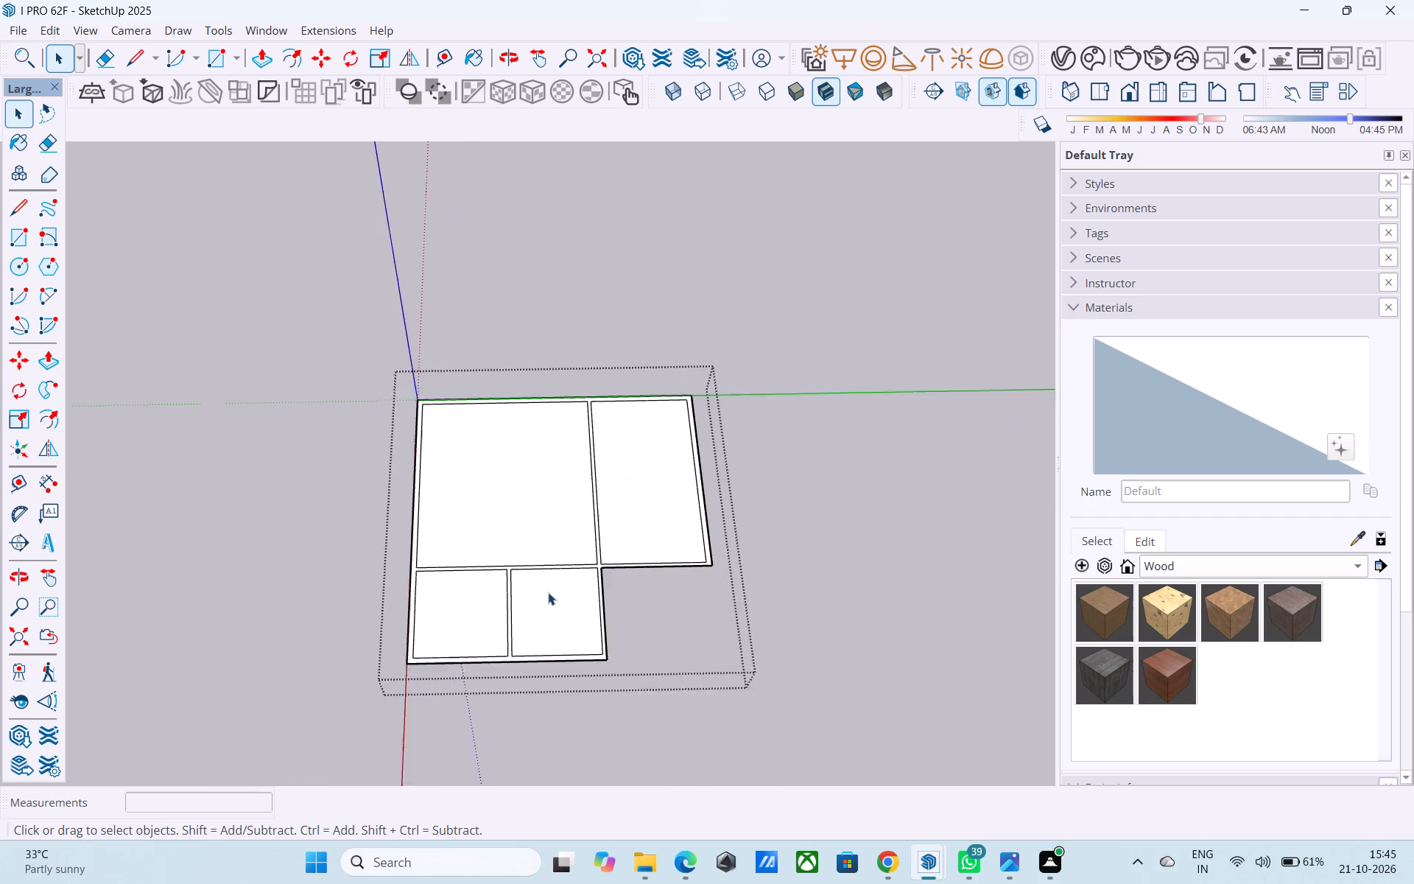
scroll(548, 592, "up", 6)
middle_click_drag(547, 587, 597, 541)
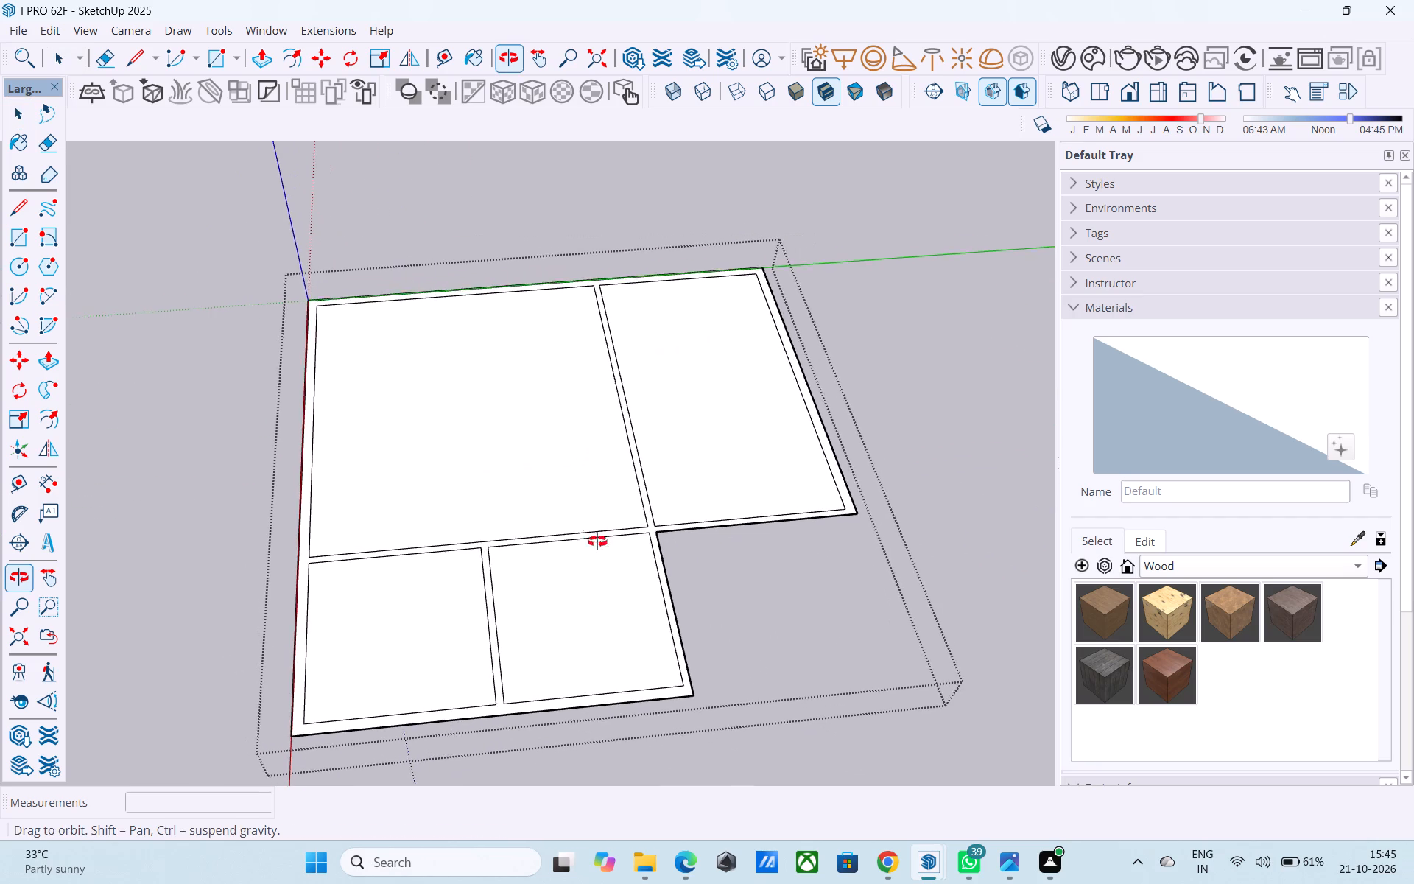
middle_click_drag(597, 541, 603, 616)
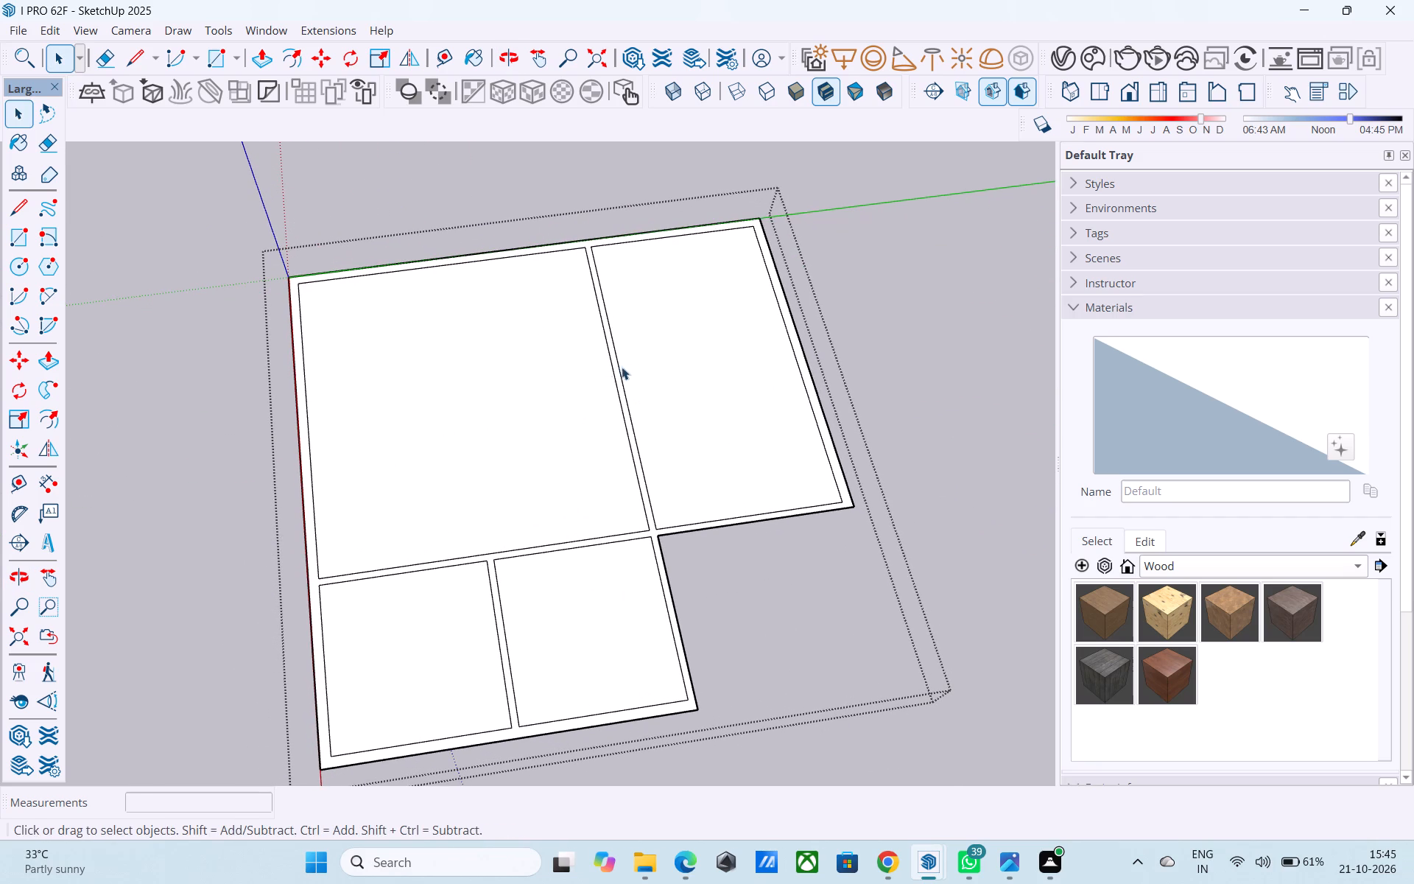
middle_click_drag(611, 376, 821, 337)
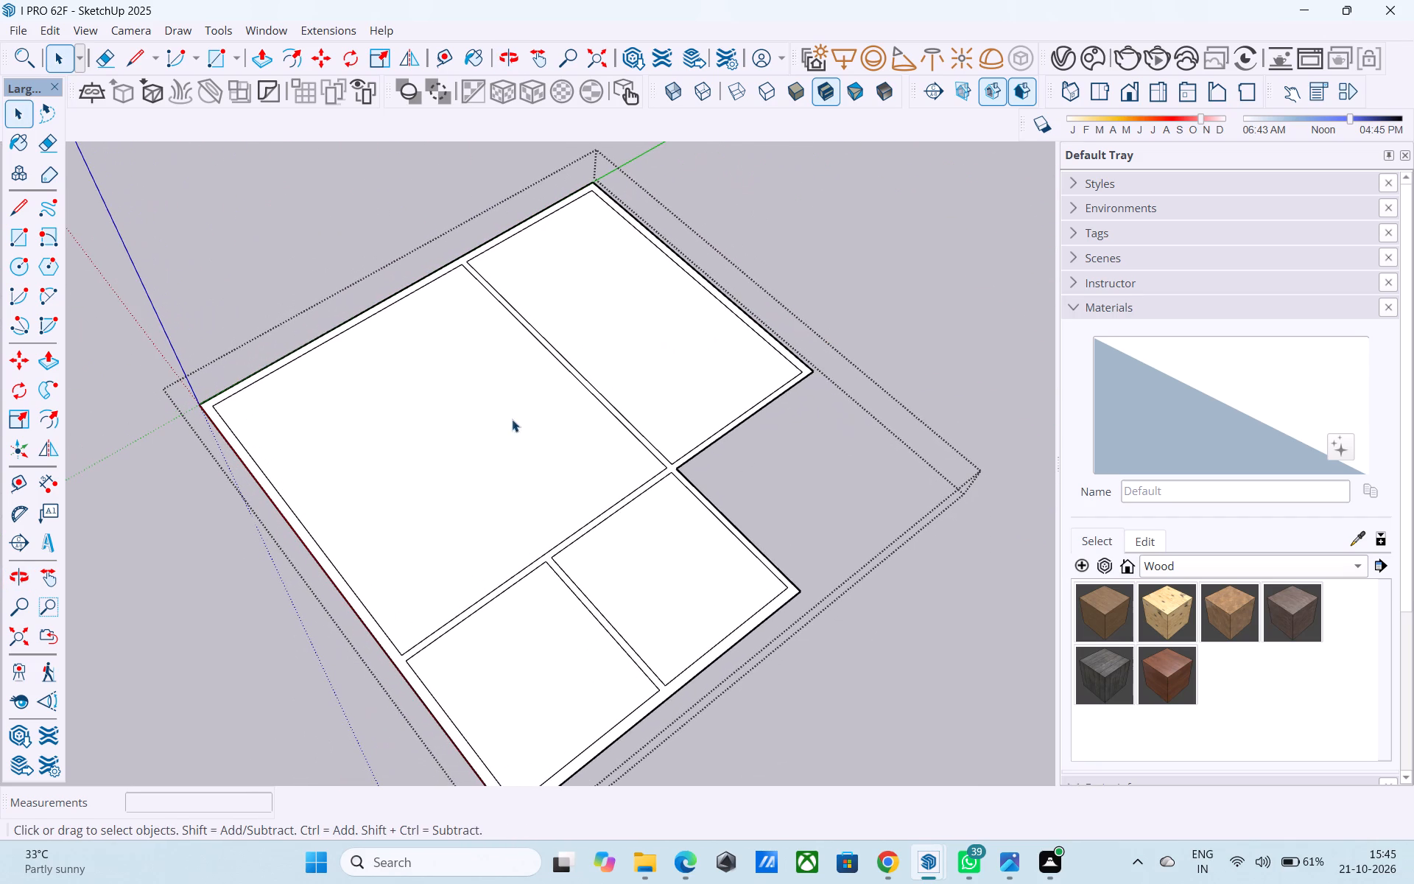
key("l")
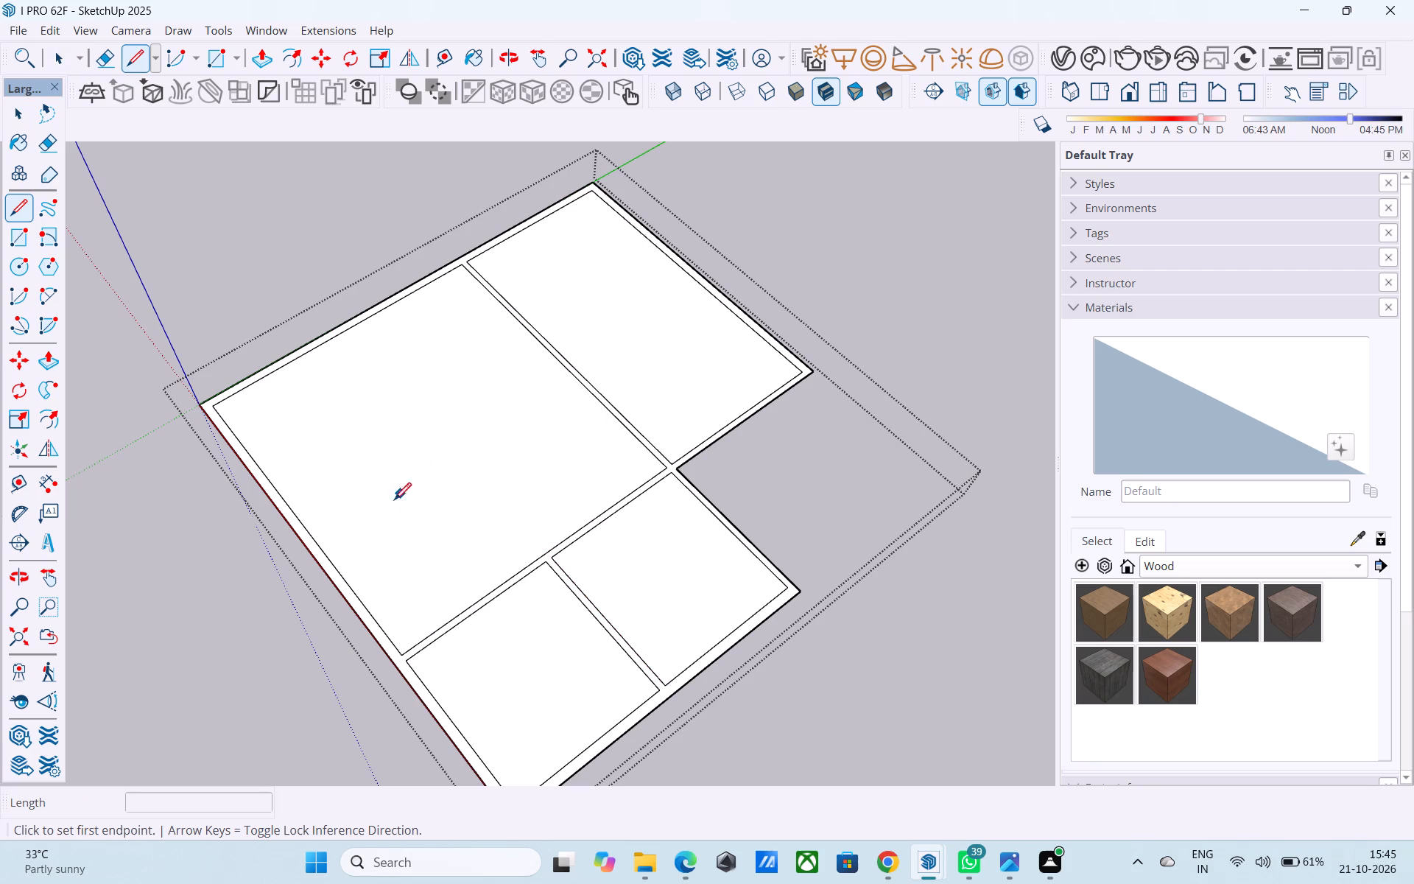
key("space")
left_click(416, 641)
left_click(415, 641)
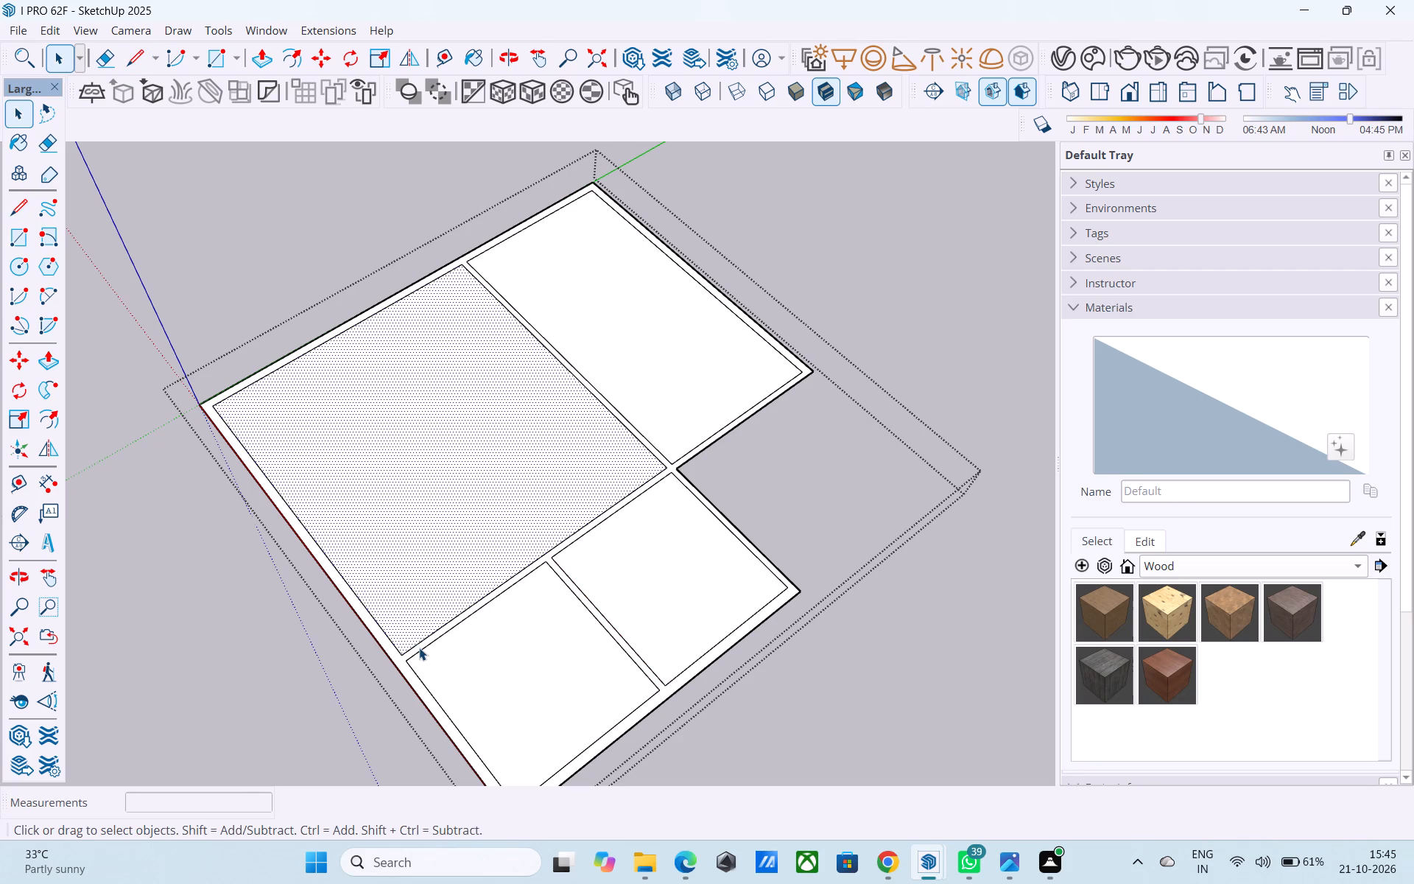
left_click(420, 645)
key("m")
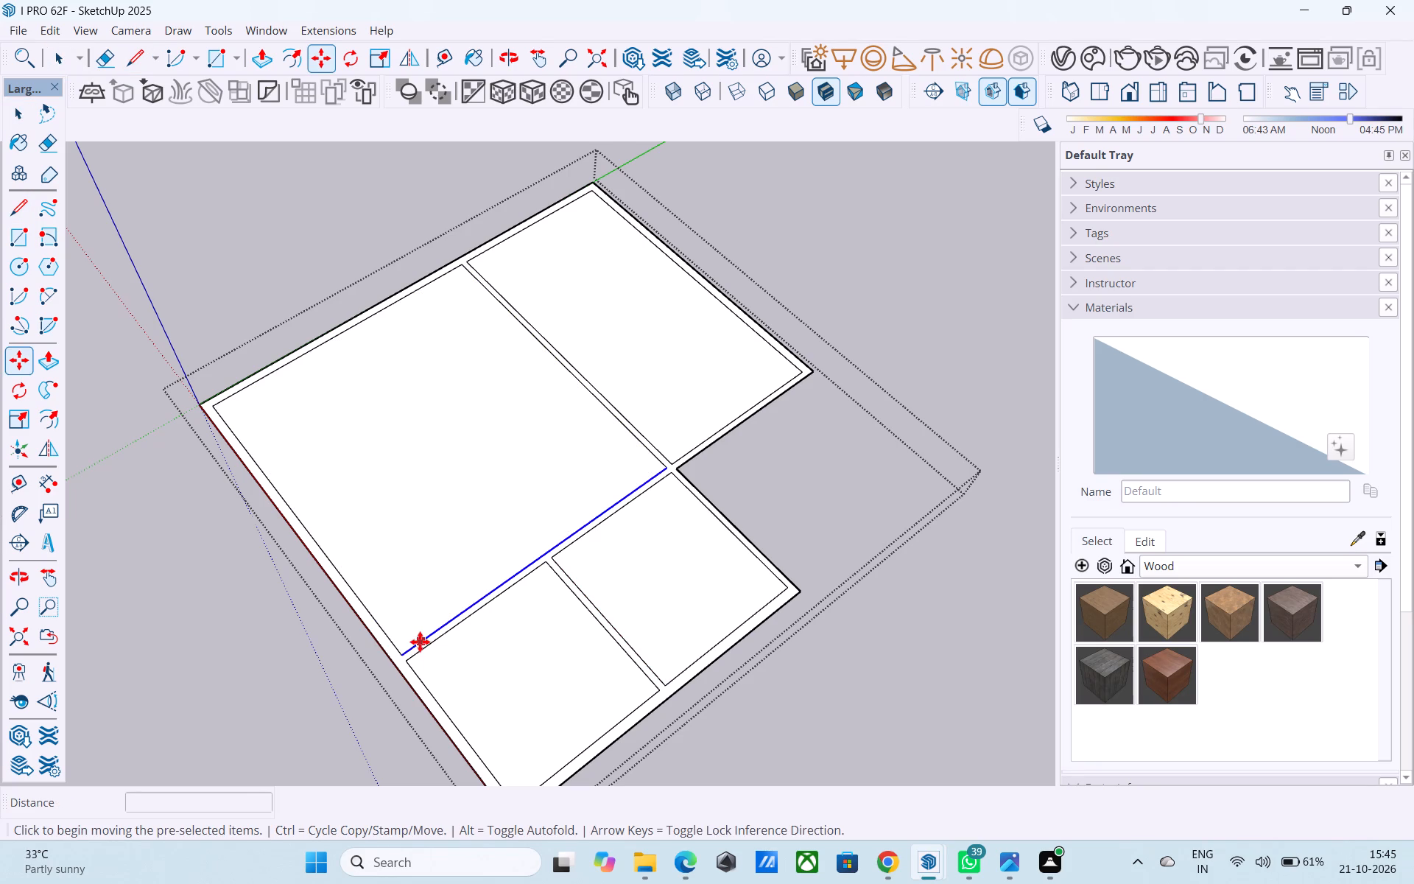
left_click(409, 650)
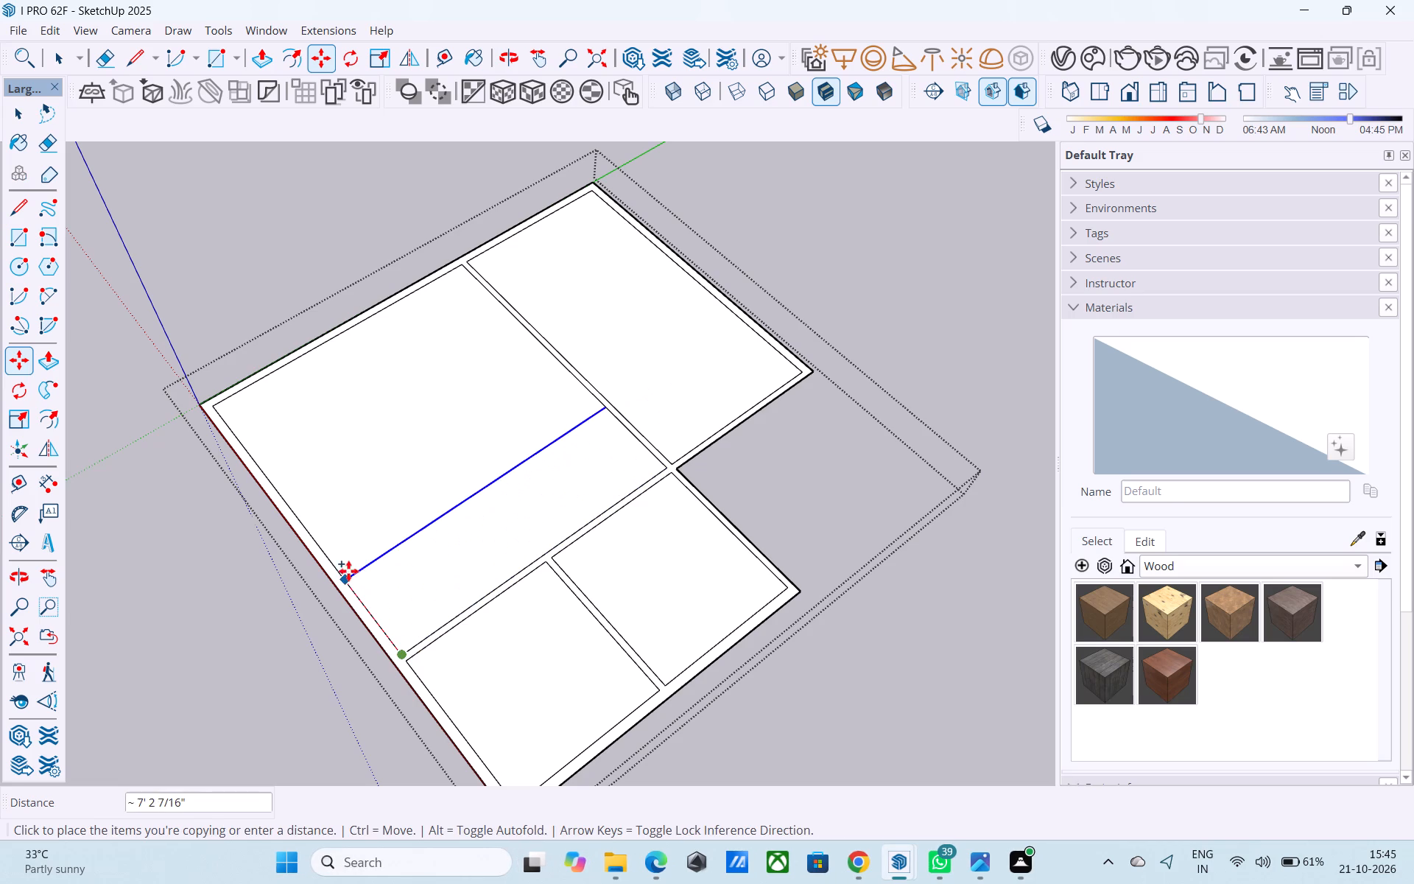
type("12")
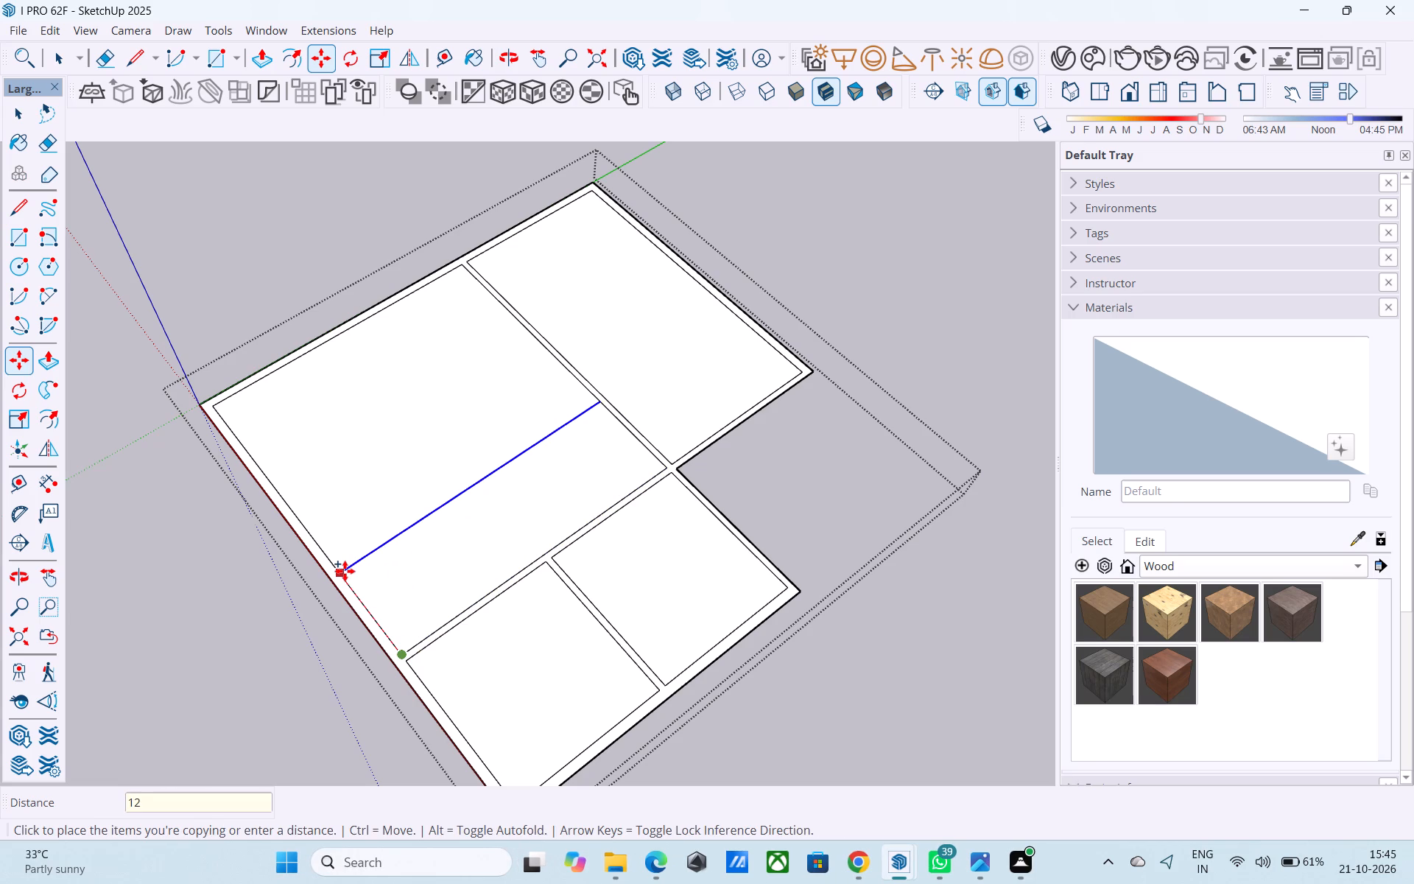
key("apostrophe")
key("Return")
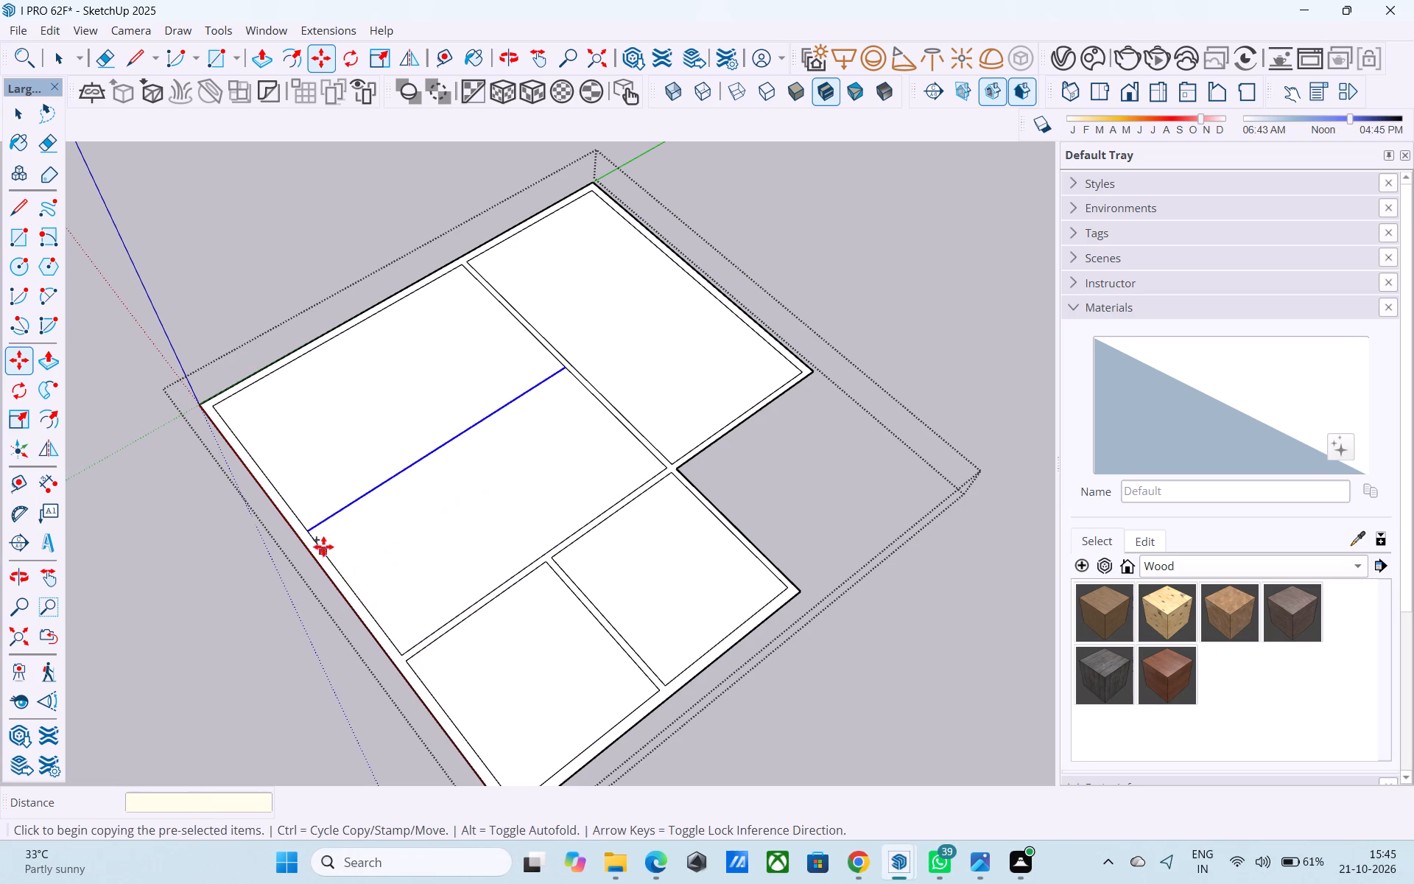
Copy the new dividing edge another 6" in the same direction to form the partition thickness across the large room.
left_click(314, 533)
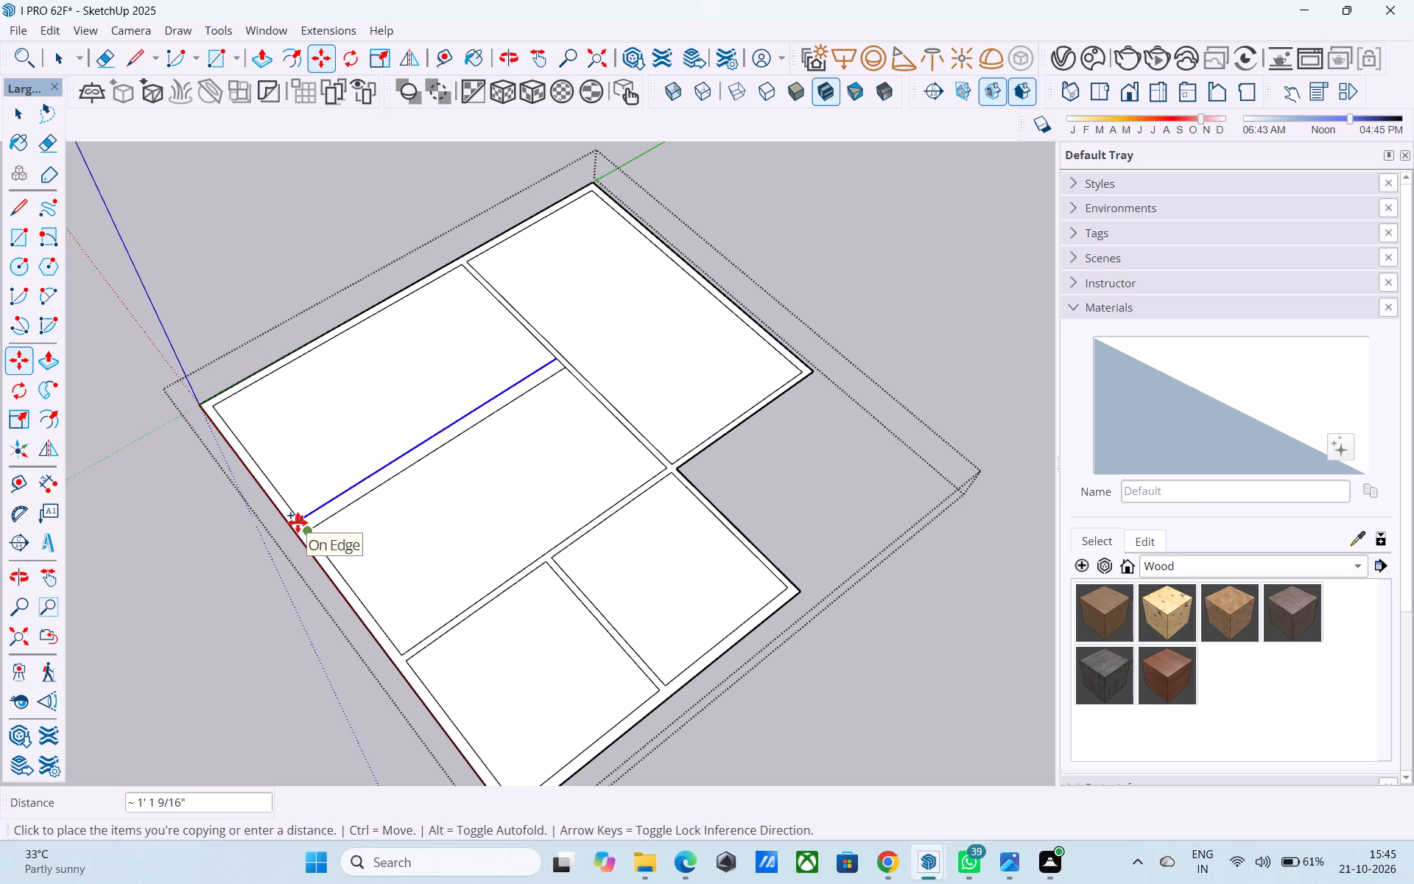
type("6\"")
key("Return")
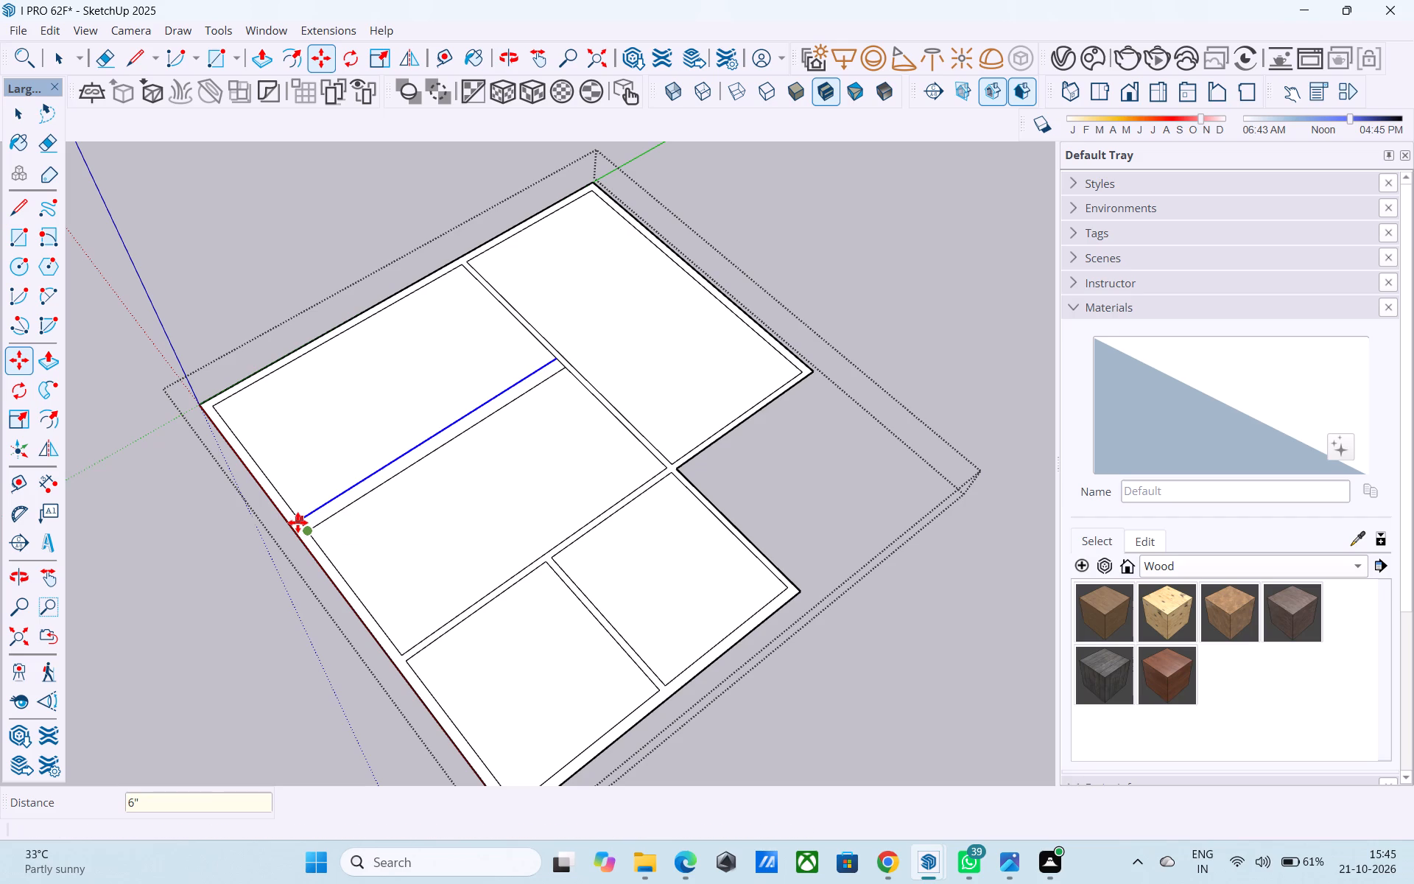
key("space")
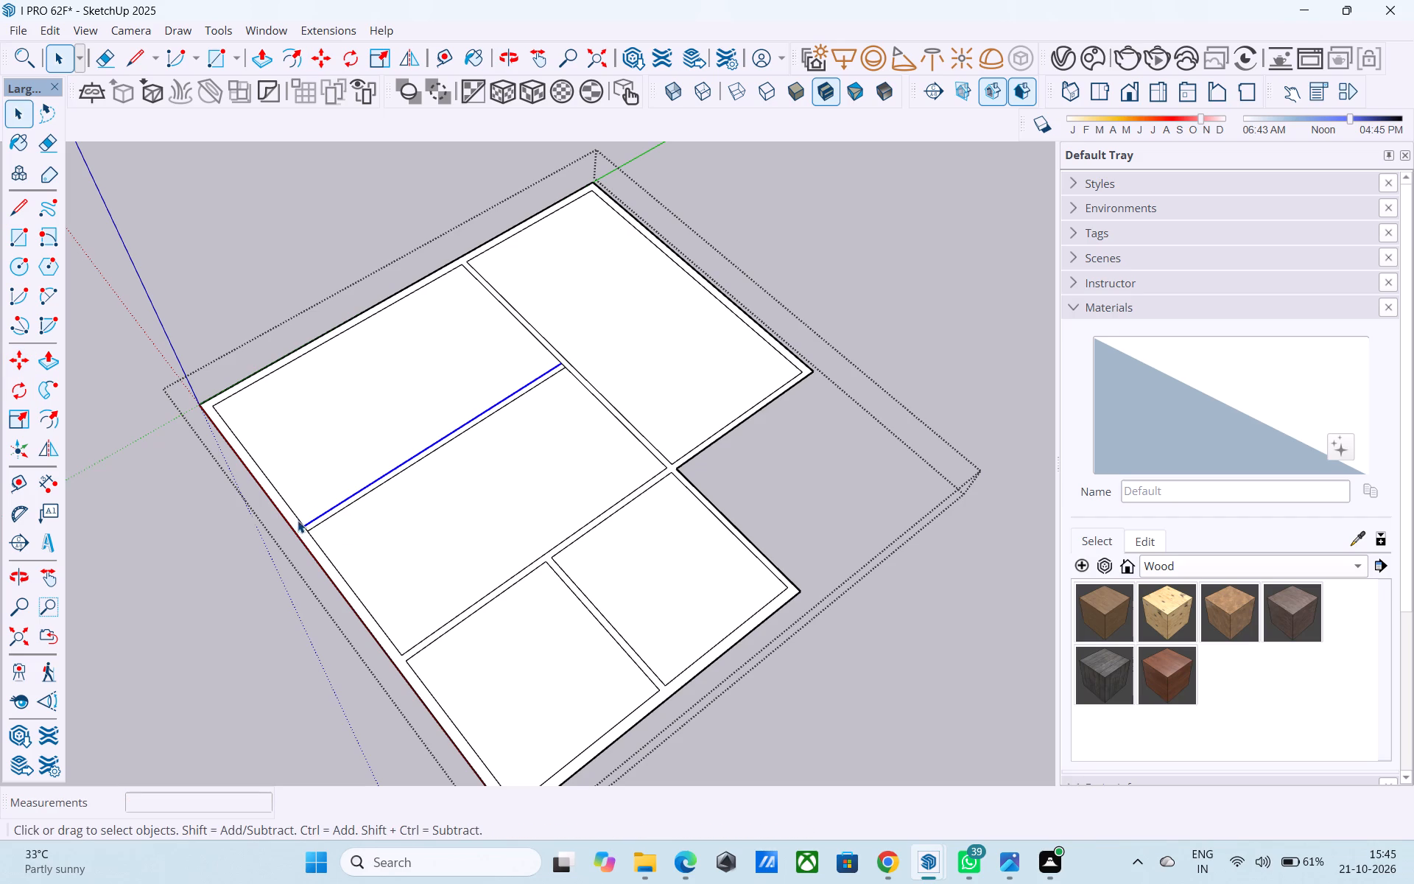
Examine the floor plan with its new partition from low and overhead angles.
scroll(300, 519, "down", 7)
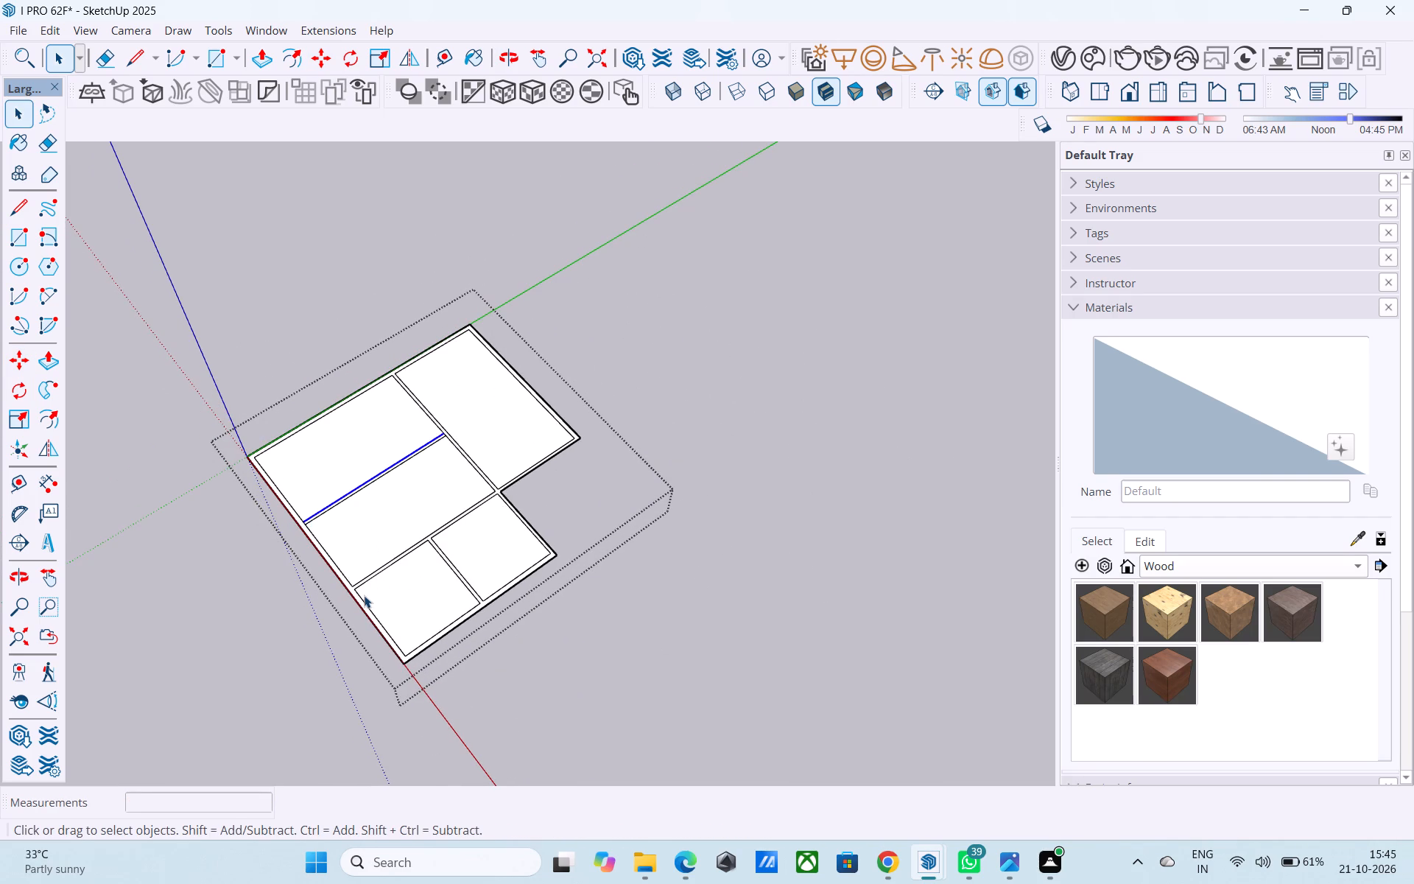
scroll(364, 595, "down", 4)
middle_click_drag(364, 602, 359, 555)
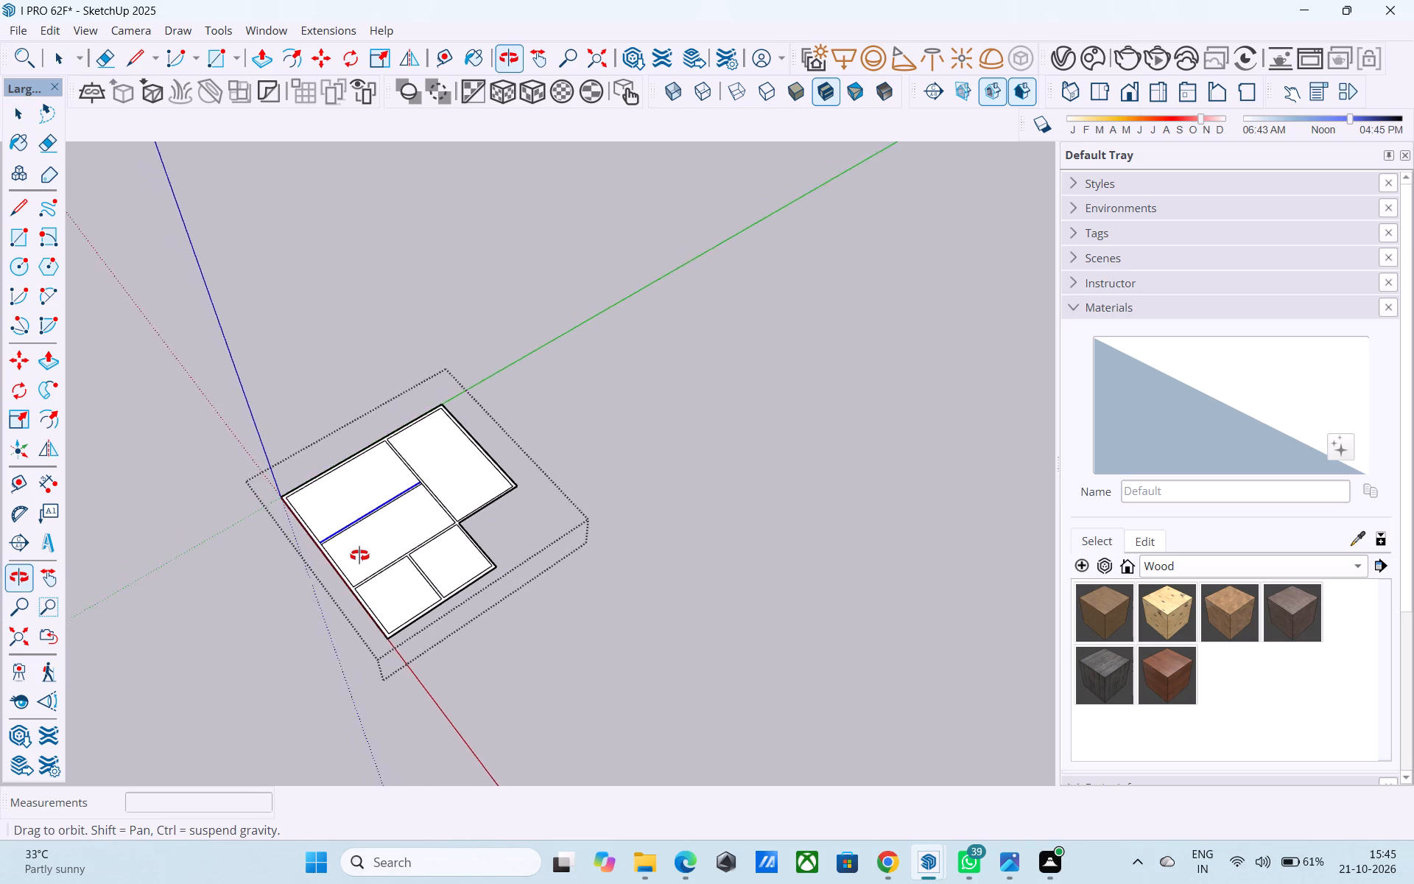
middle_click_drag(359, 555, 363, 443)
scroll(400, 472, "up", 6)
middle_click_drag(403, 524, 337, 452)
middle_click_drag(337, 452, 353, 444)
scroll(353, 444, "down", 2)
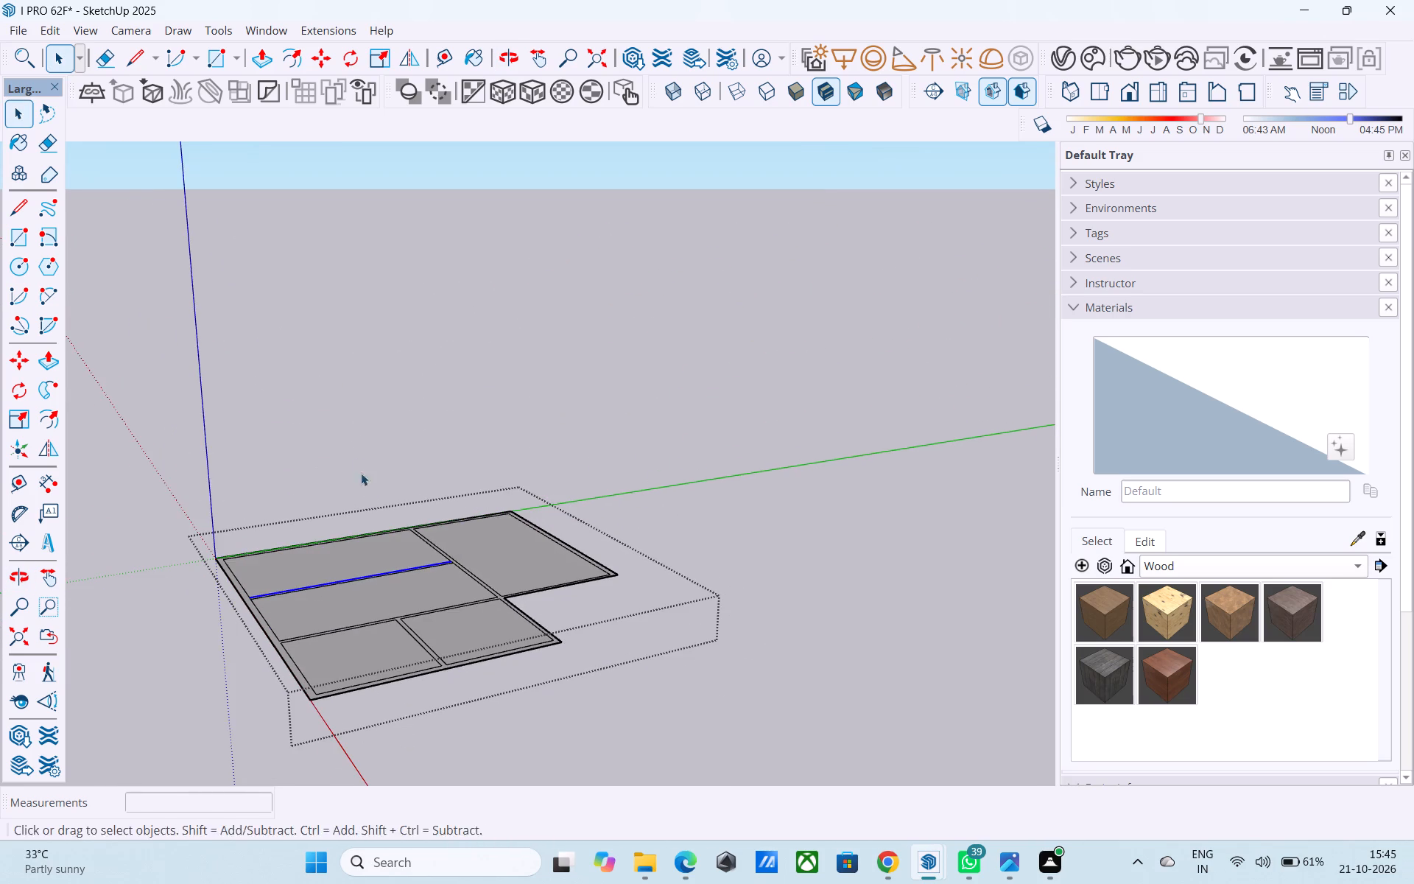
middle_click_drag(366, 494, 400, 556)
scroll(361, 495, "down", 2)
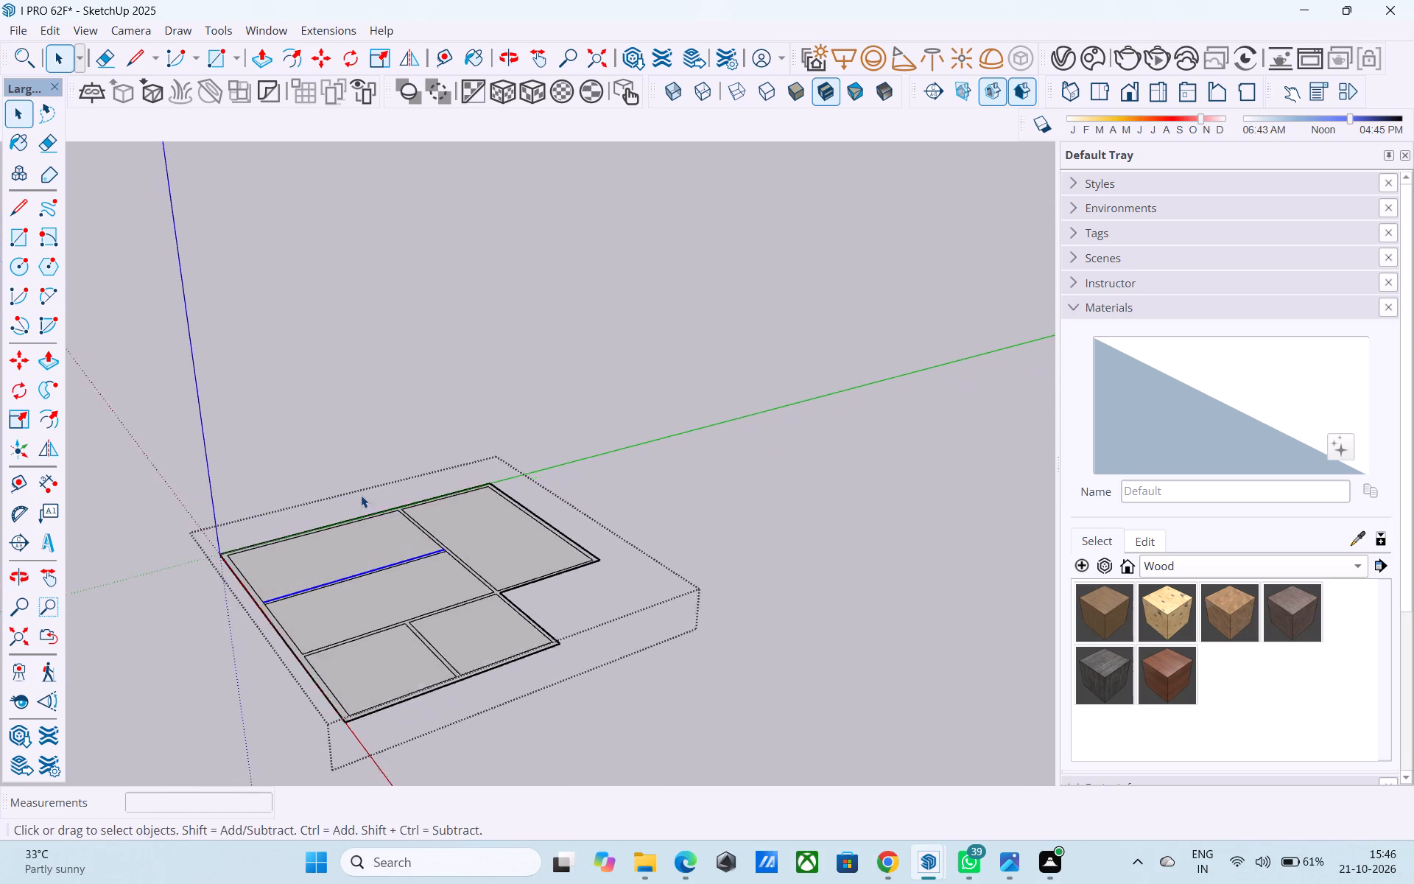
scroll(361, 495, "down", 3)
middle_click_drag(373, 559, 377, 737)
scroll(377, 690, "up", 1)
scroll(377, 679, "down", 1)
scroll(376, 677, "up", 13)
key("space")
middle_click_drag(360, 677, 281, 662, "shift")
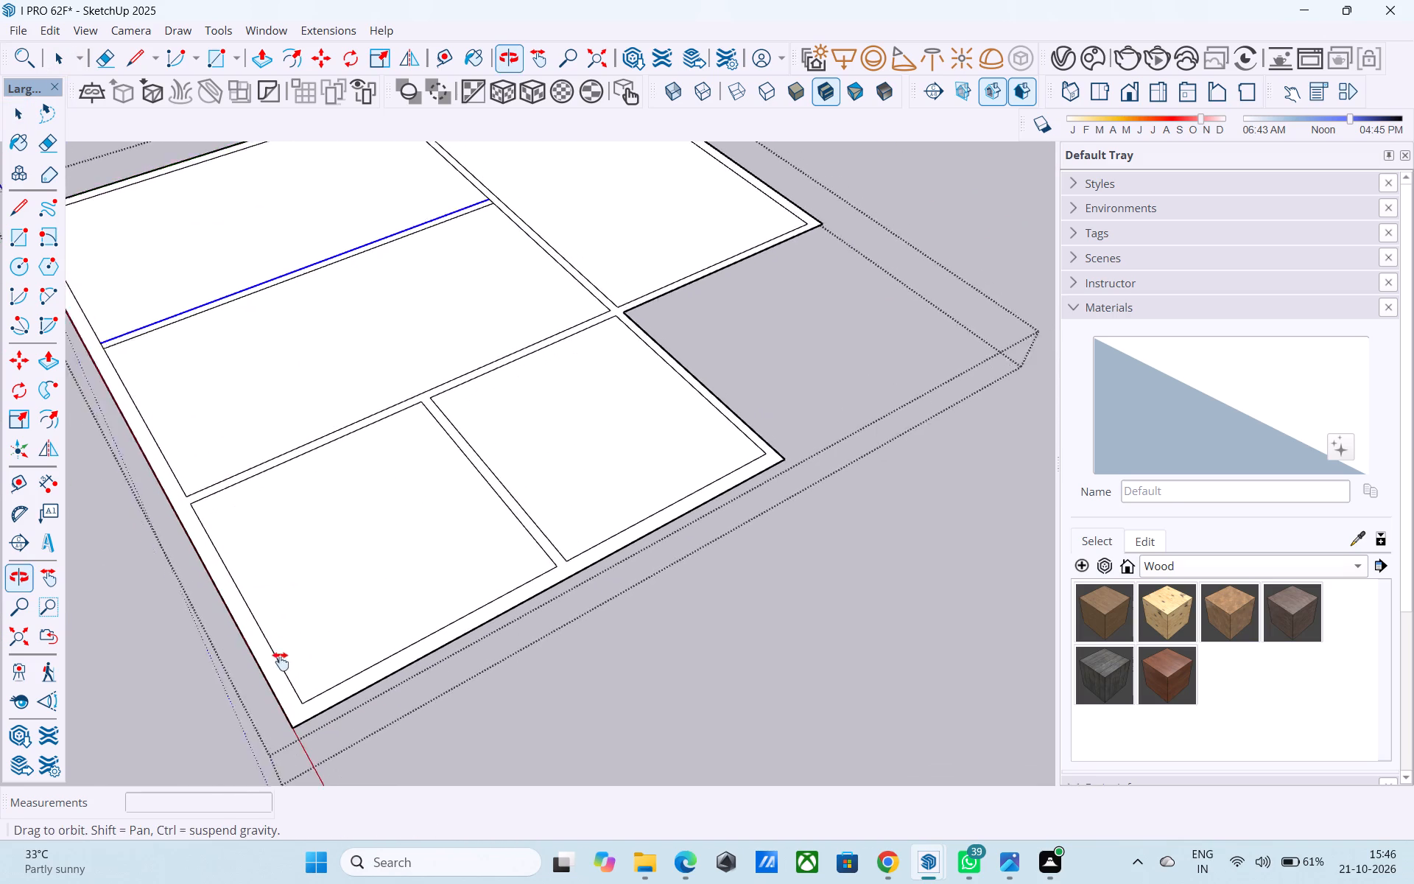
middle_click_drag(281, 662, 270, 661, "shift")
scroll(271, 661, "up", 1)
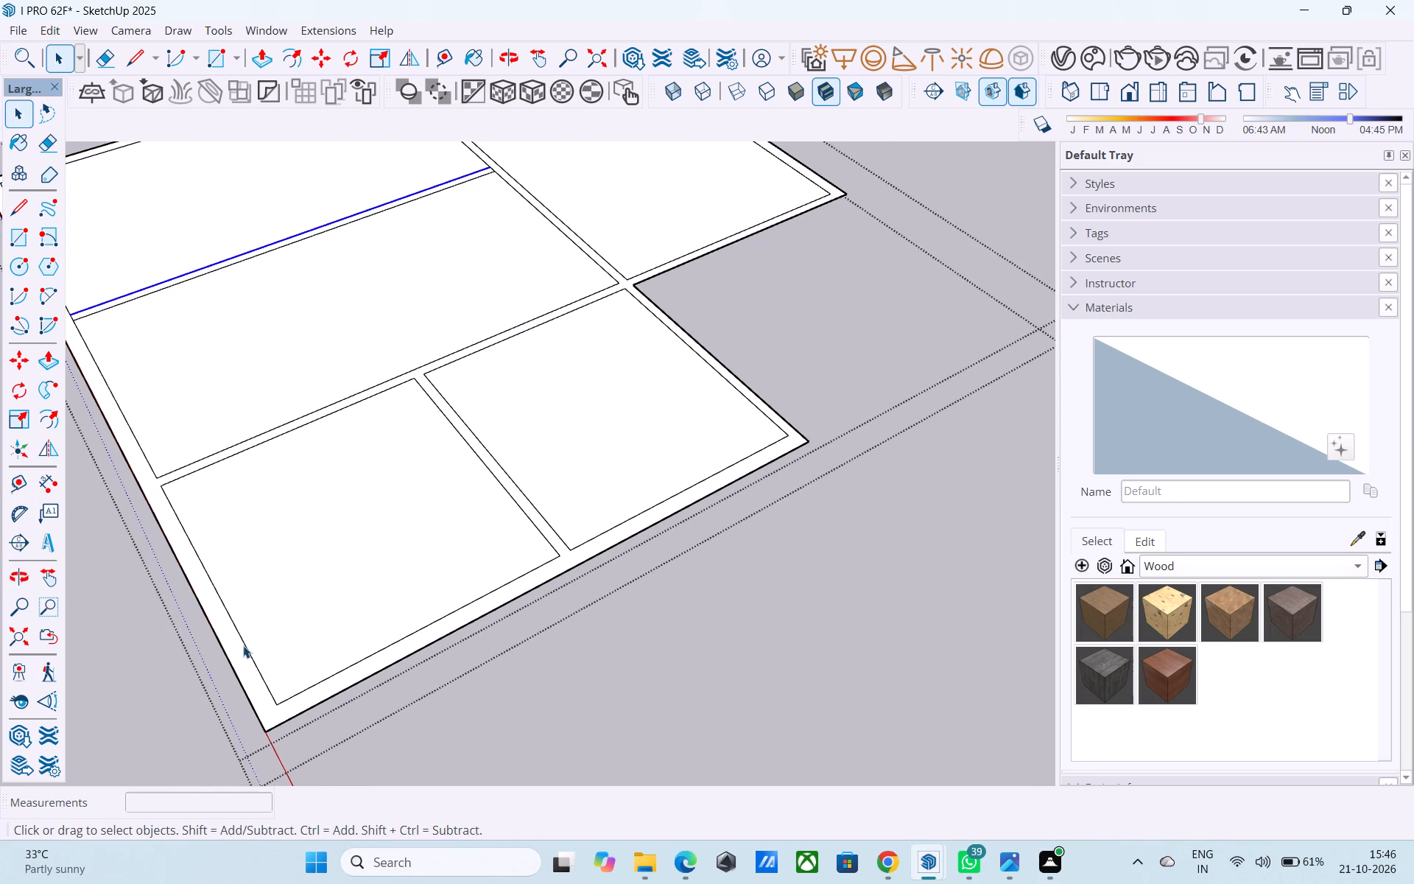
scroll(270, 517, "down", 9)
middle_click_drag(385, 578, 312, 600)
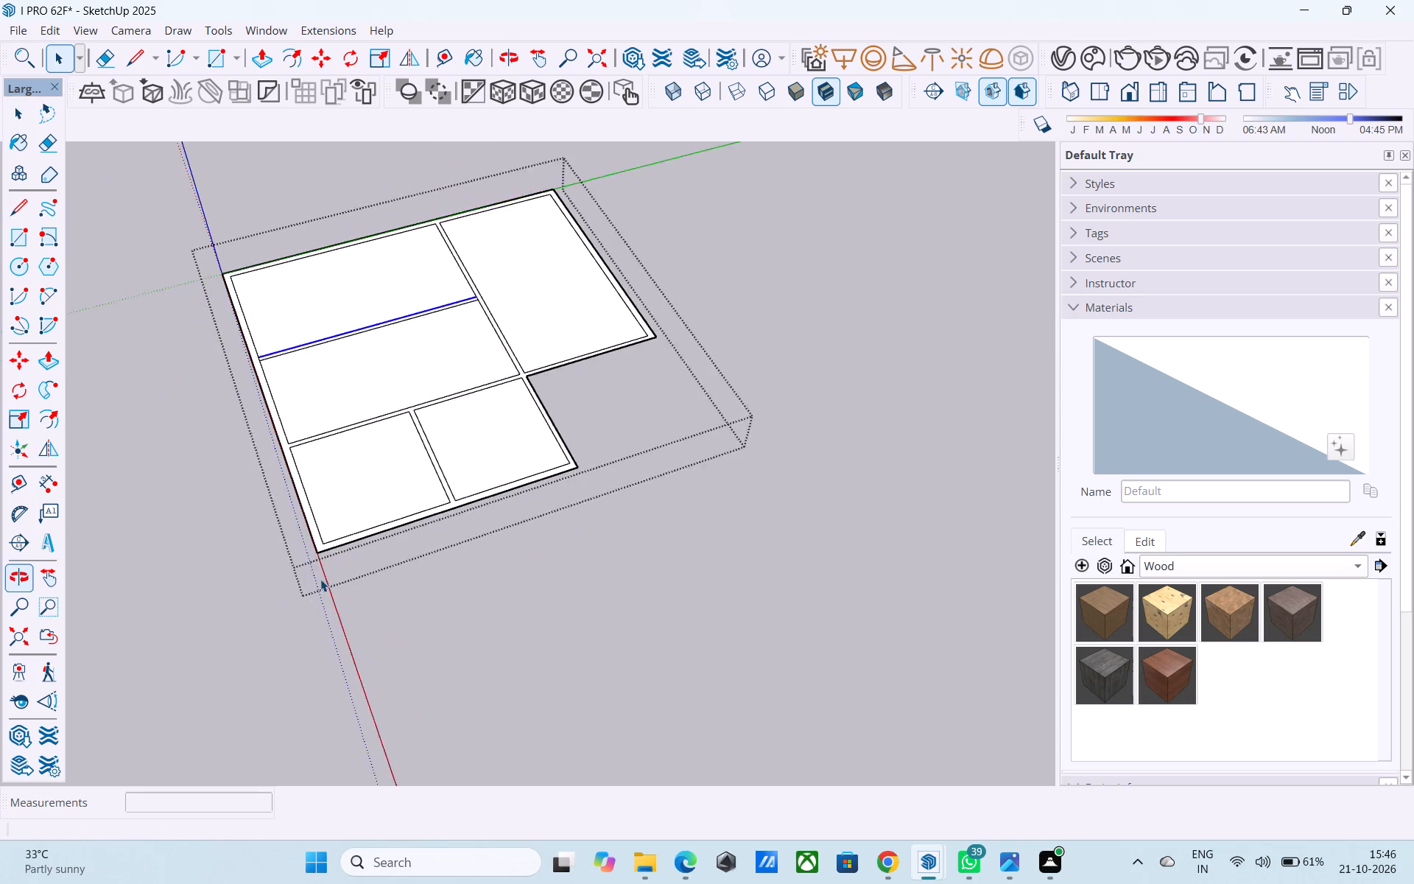
scroll(328, 519, "up", 4)
middle_click_drag(314, 542, 372, 530)
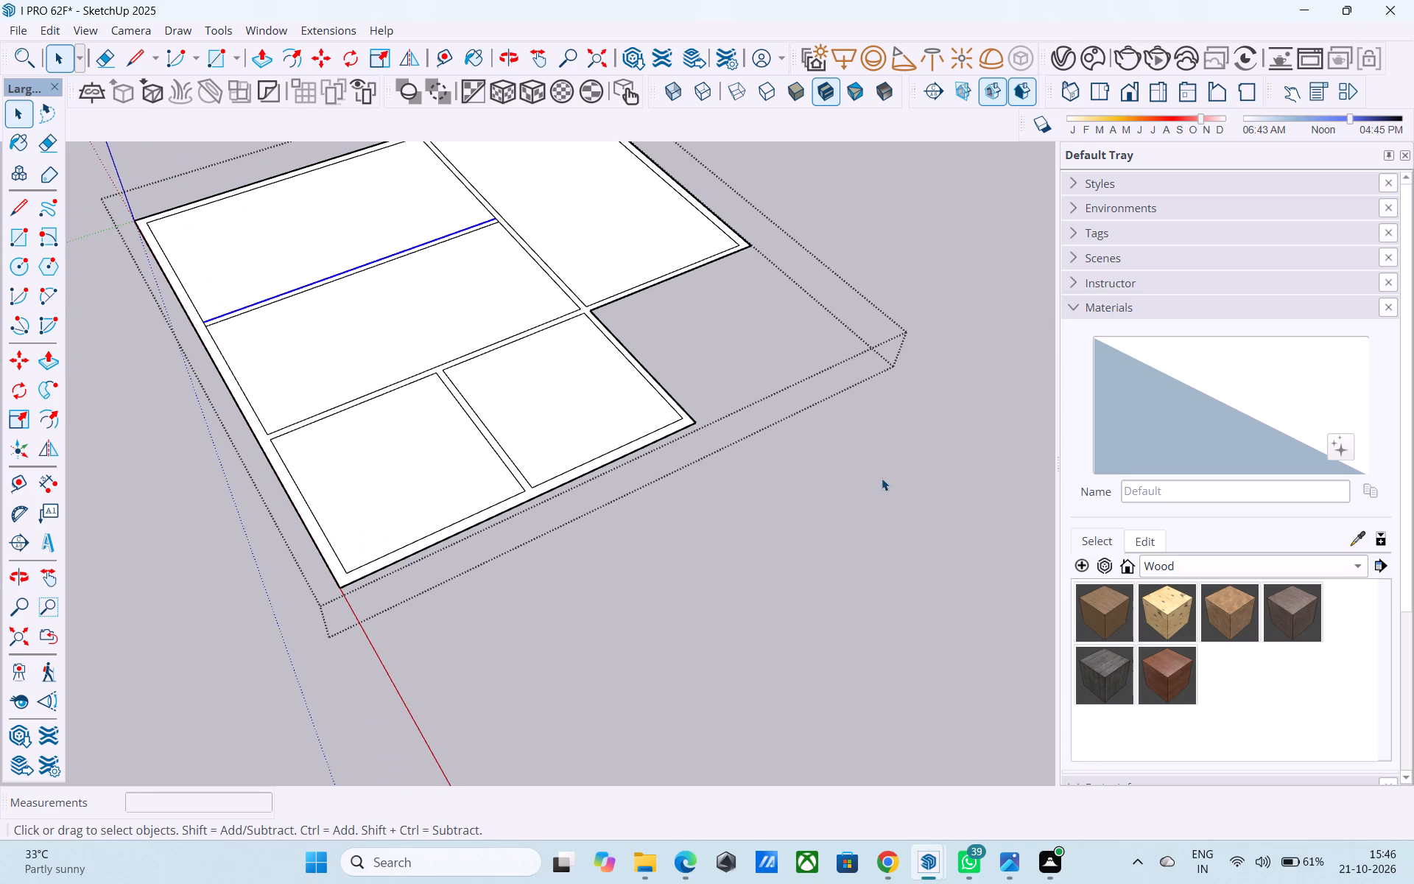
scroll(882, 481, "down", 2)
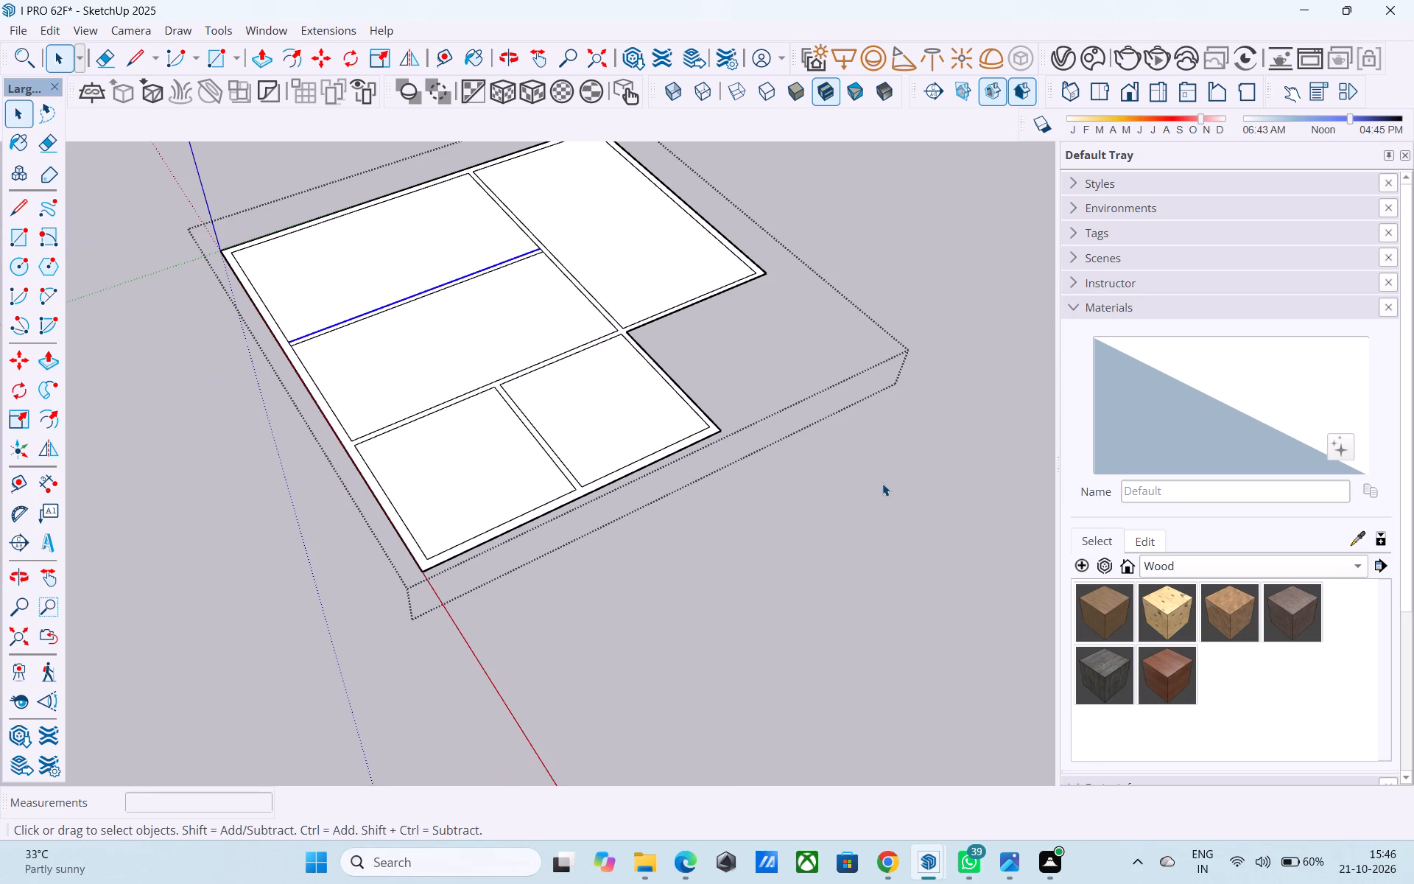
scroll(882, 483, "down", 2)
middle_click_drag(882, 483, 829, 484)
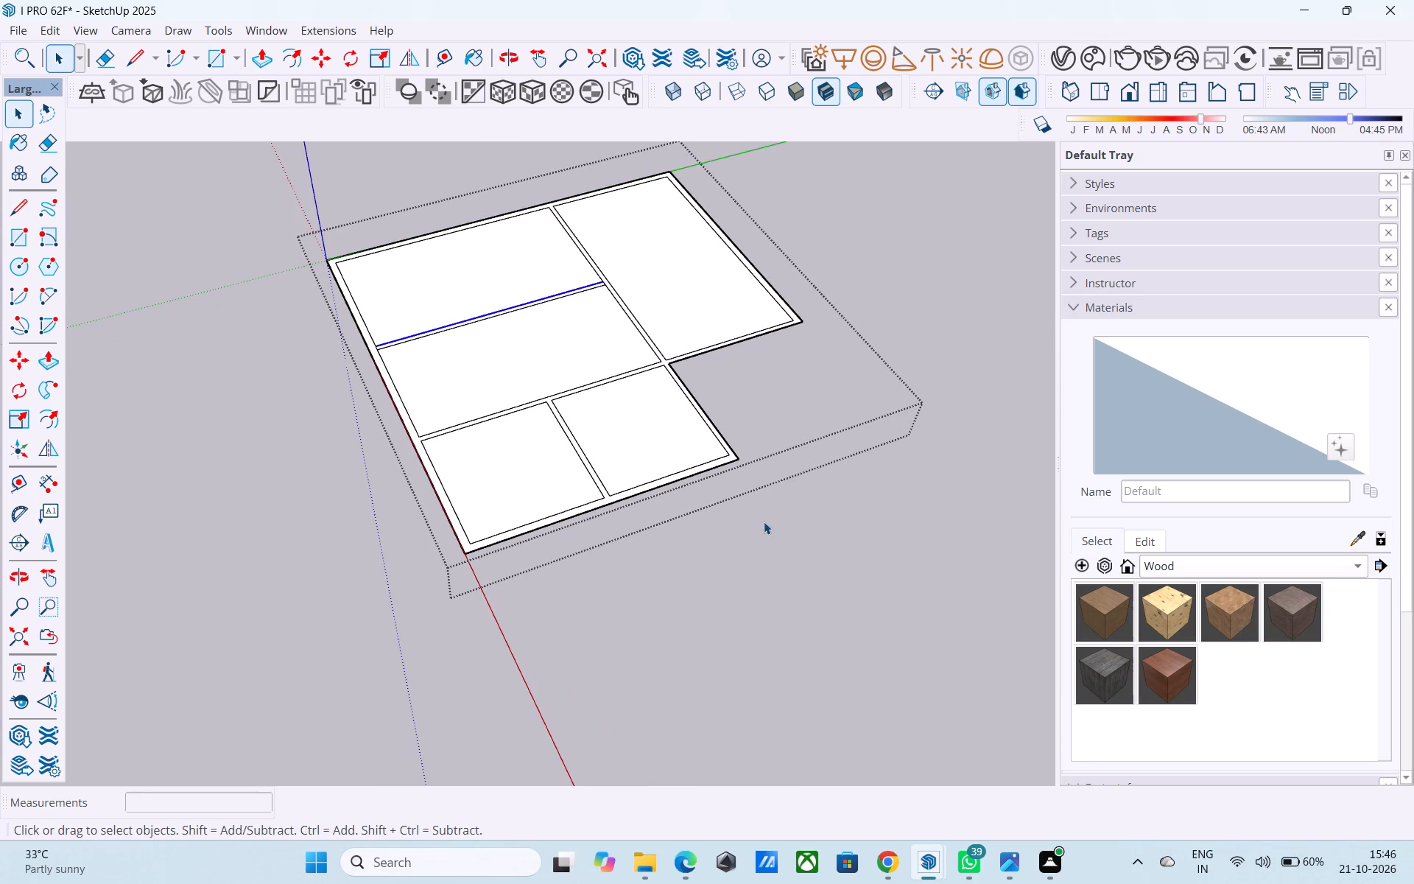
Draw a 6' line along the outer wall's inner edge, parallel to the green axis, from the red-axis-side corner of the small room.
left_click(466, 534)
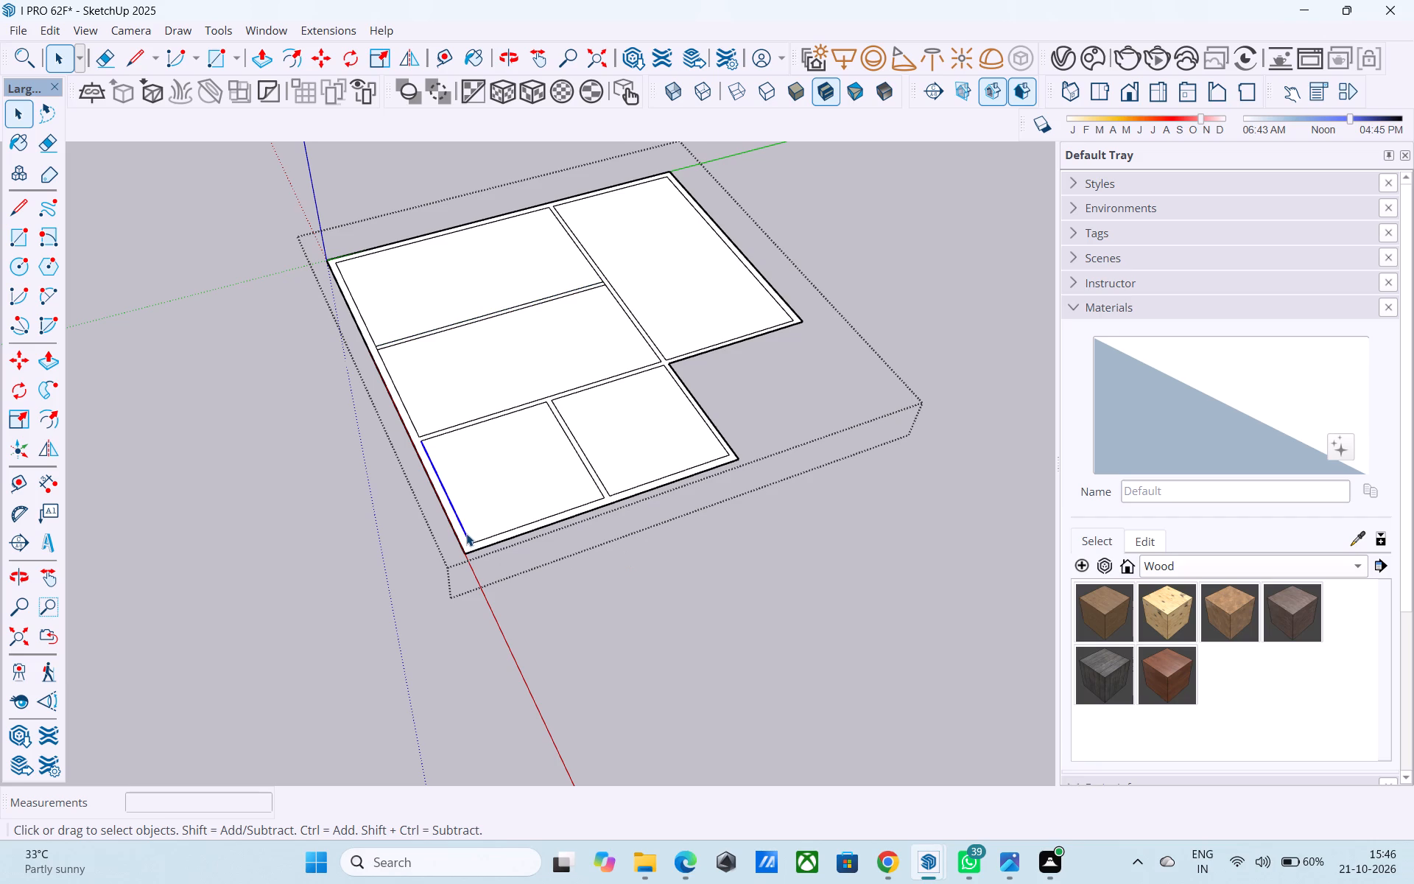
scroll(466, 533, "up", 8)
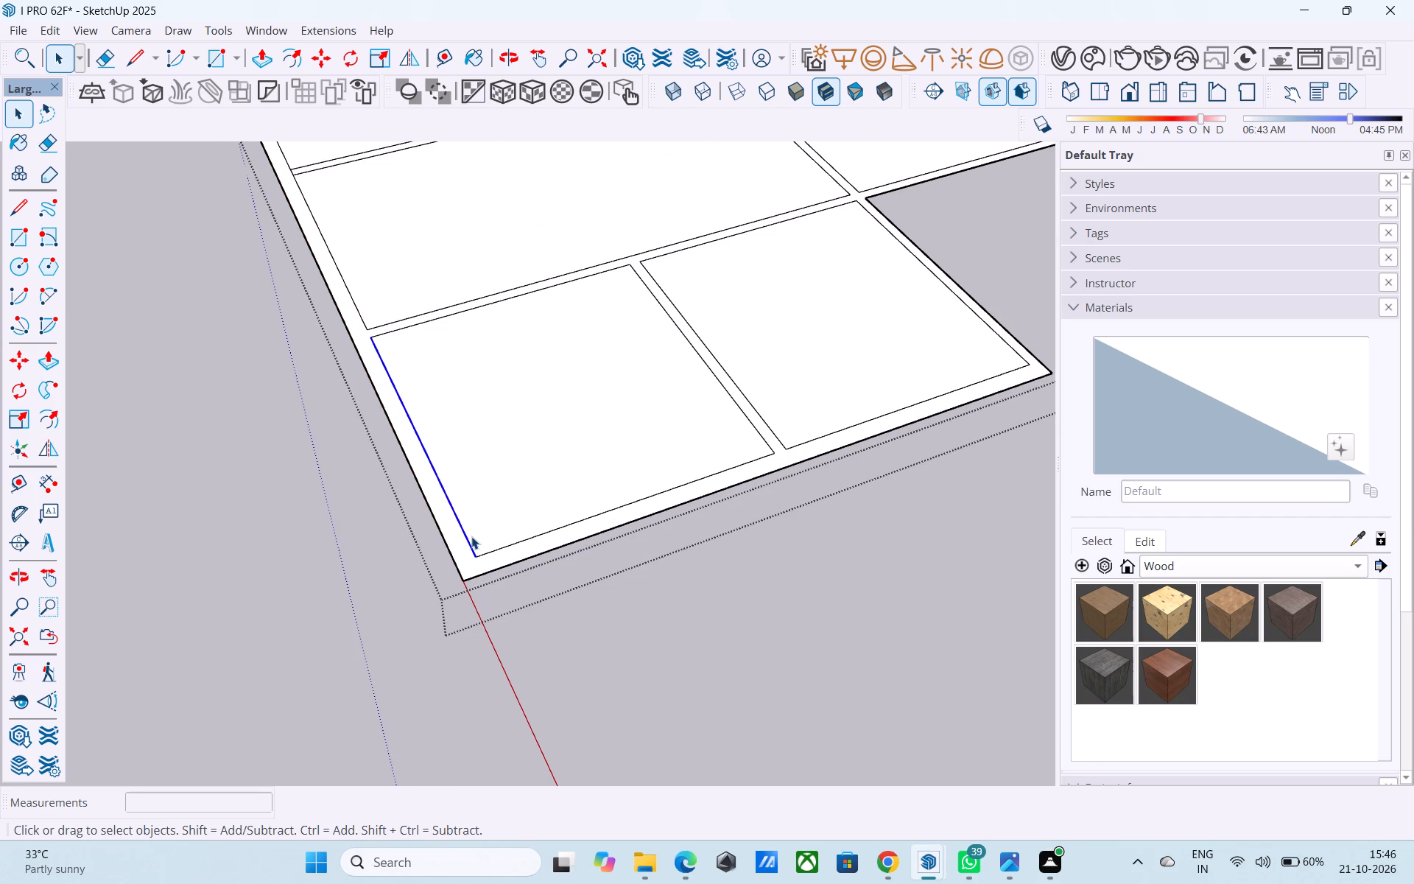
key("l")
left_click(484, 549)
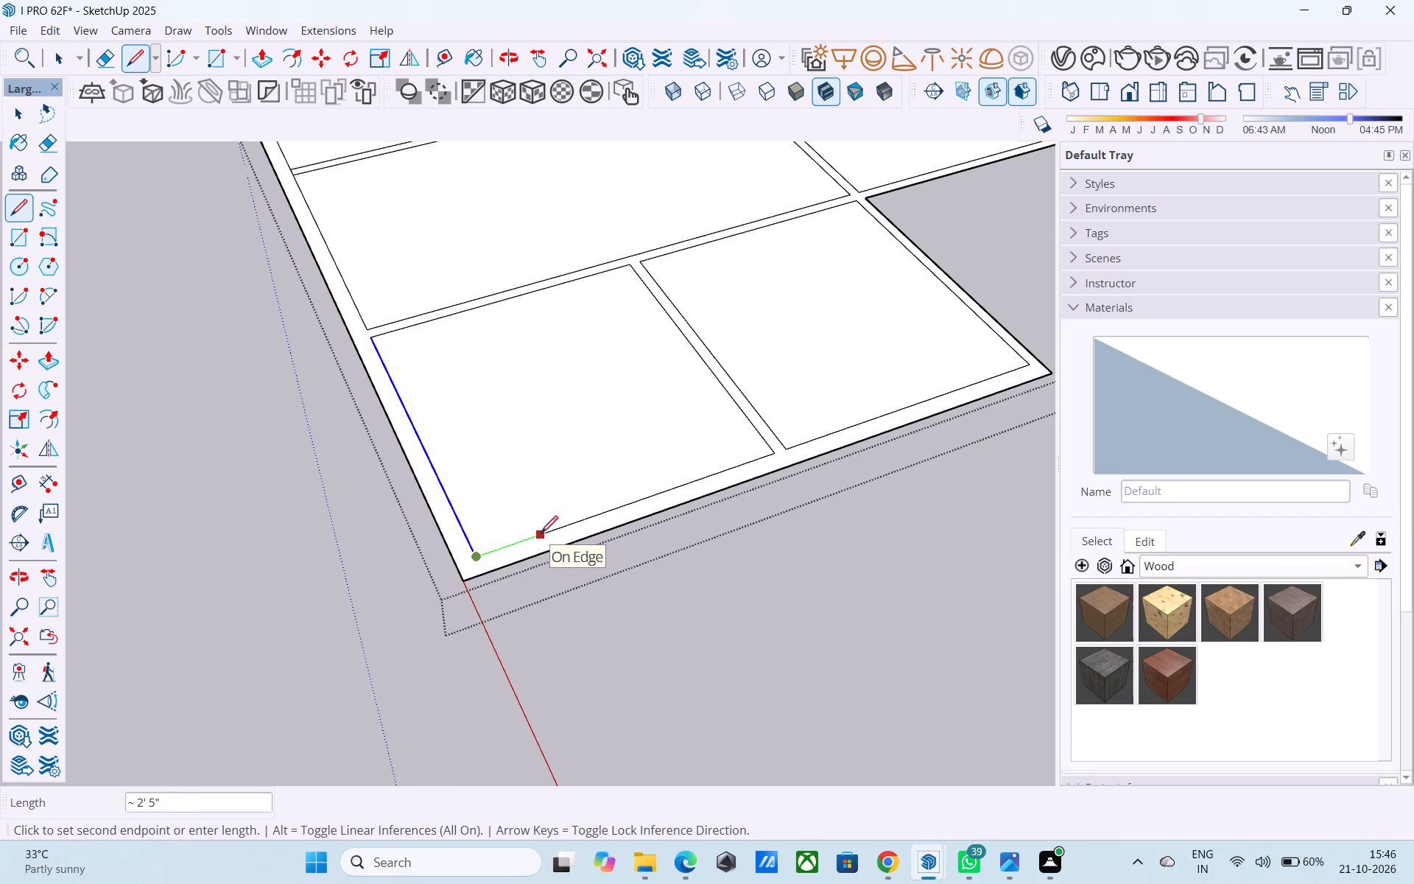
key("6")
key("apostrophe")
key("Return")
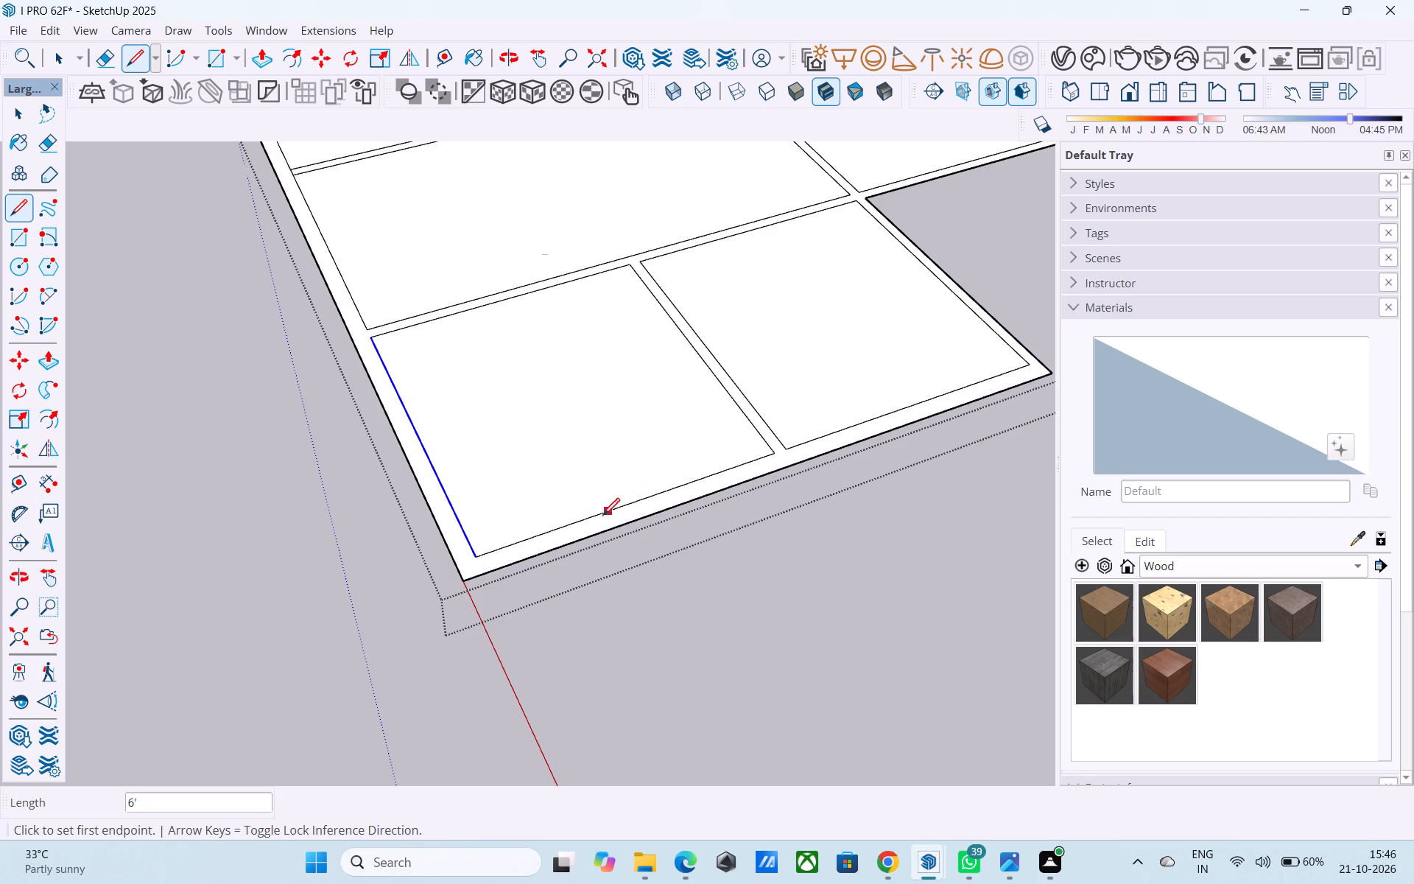
Draw a 4' by 4' square in the small room's inner corner, where the outer wall along the red axis ends.
left_click(481, 555)
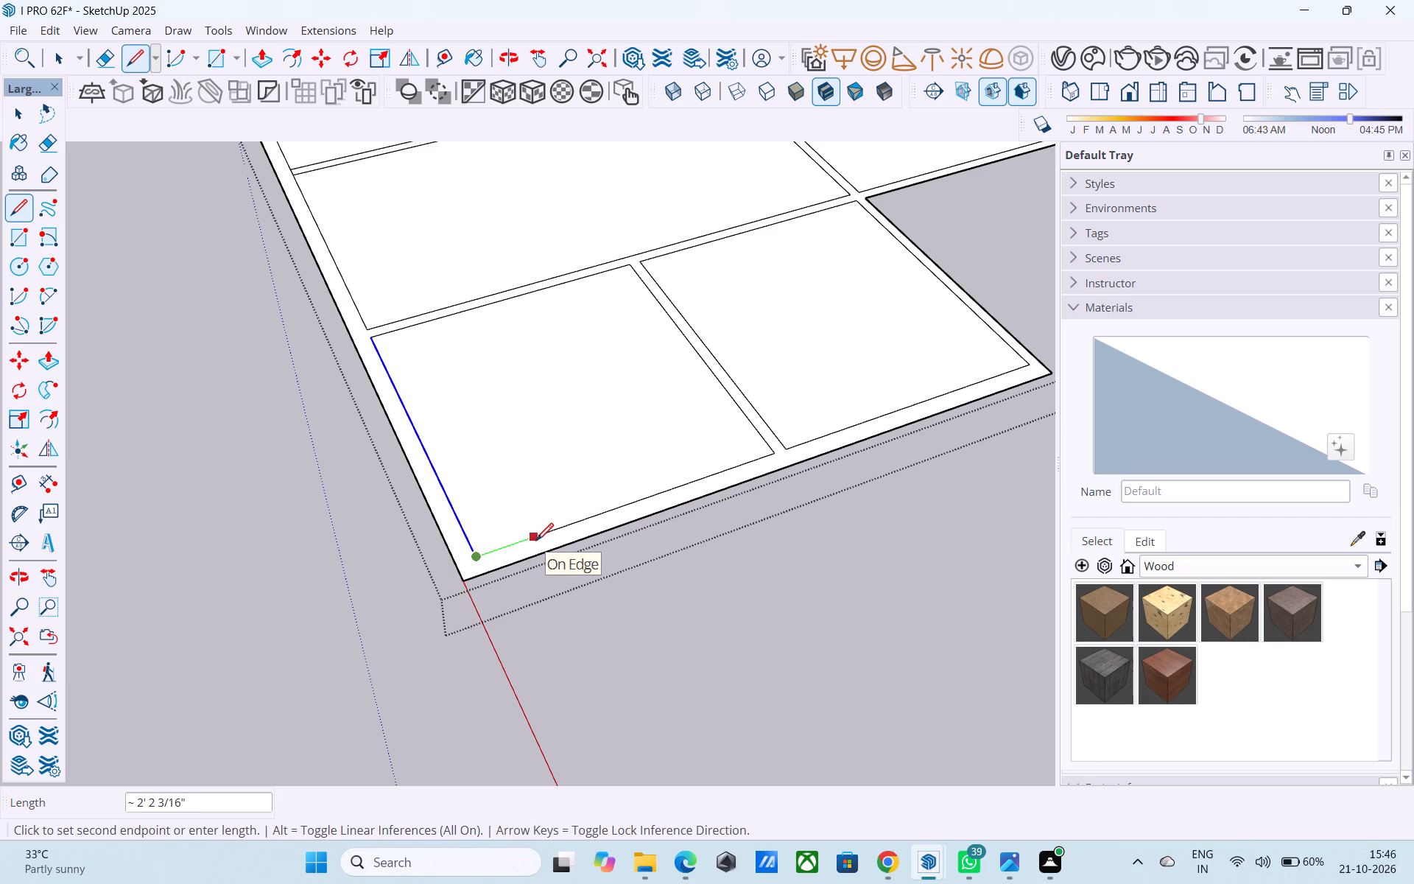
type("4'")
key("Return")
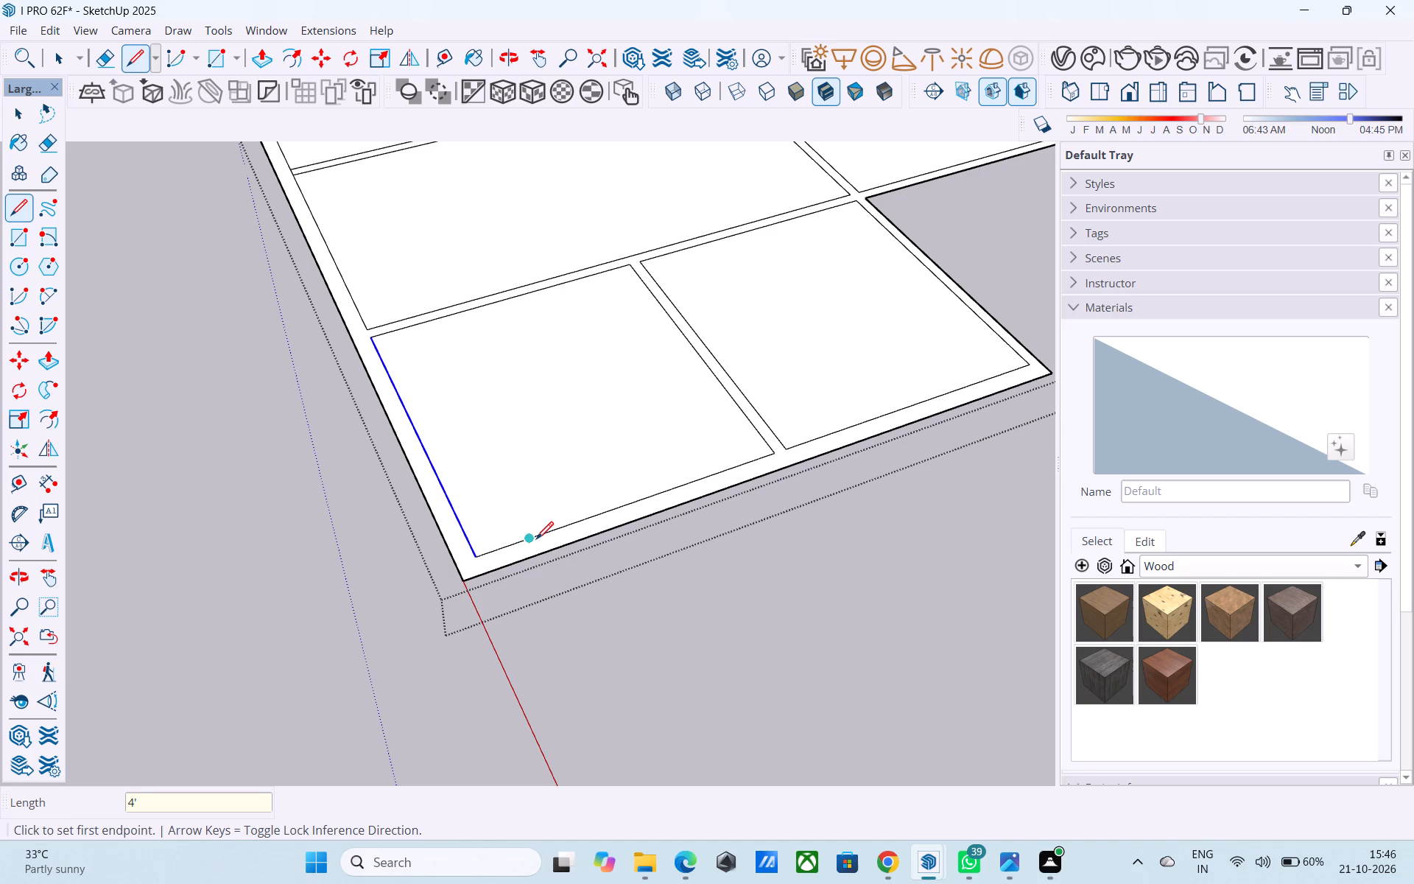
left_click(578, 519)
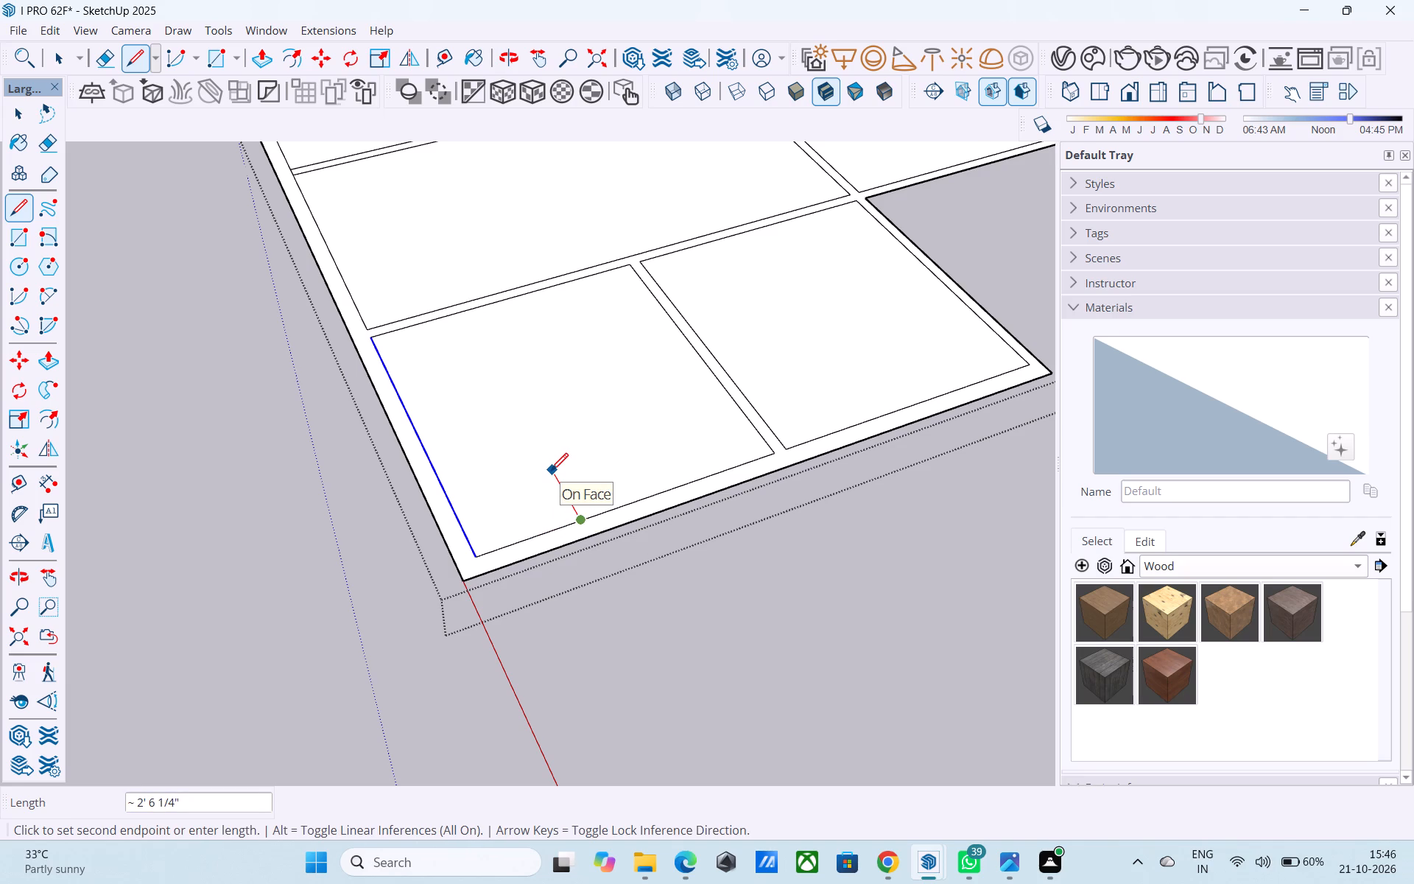
type("4'")
key("Return")
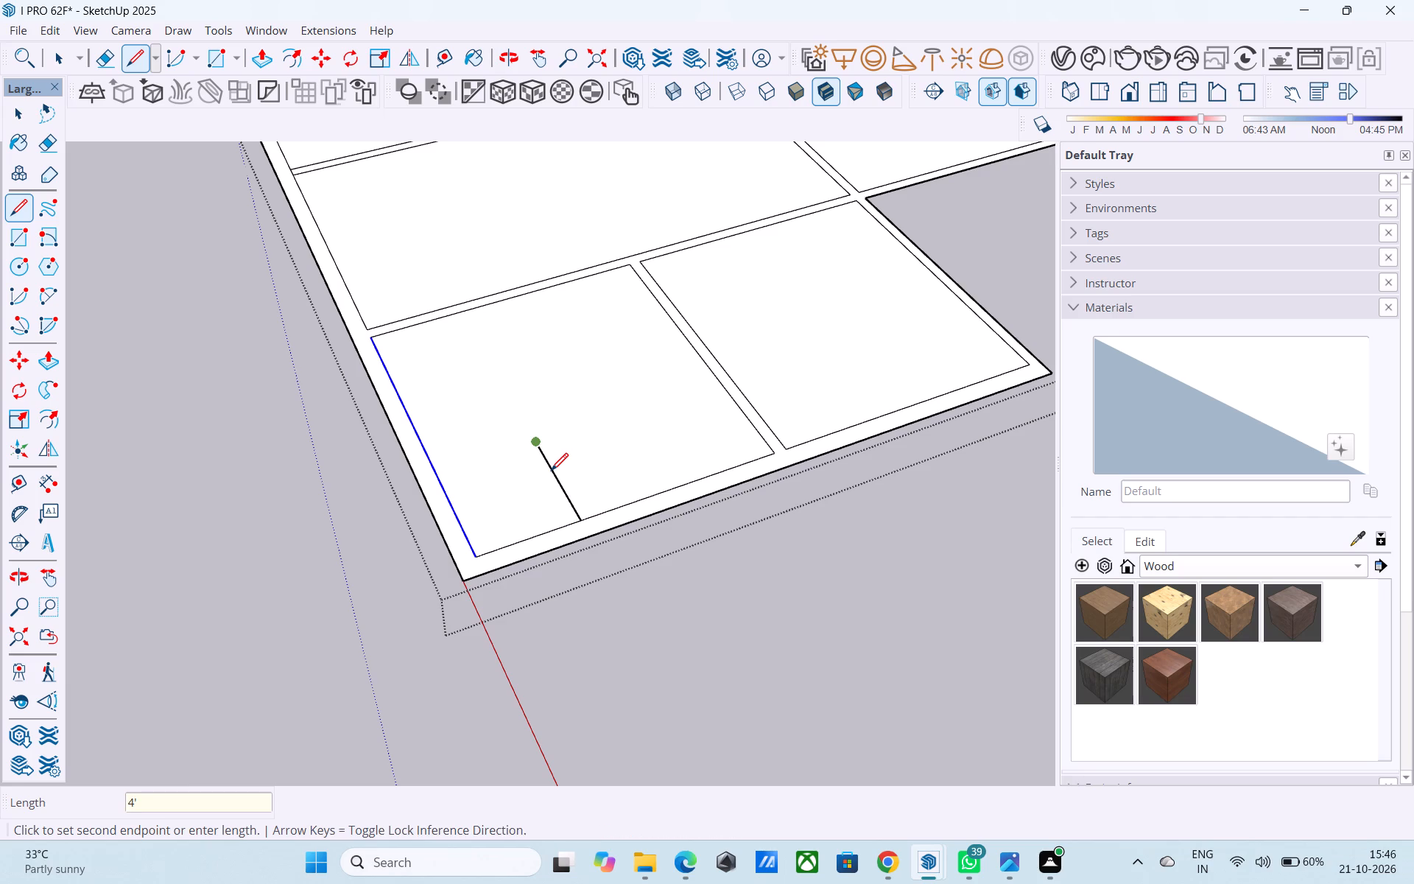
left_click(443, 469)
key("space")
Examine the 4' square in the small room's corner from overhead and low angles.
middle_click_drag(448, 453, 267, 558)
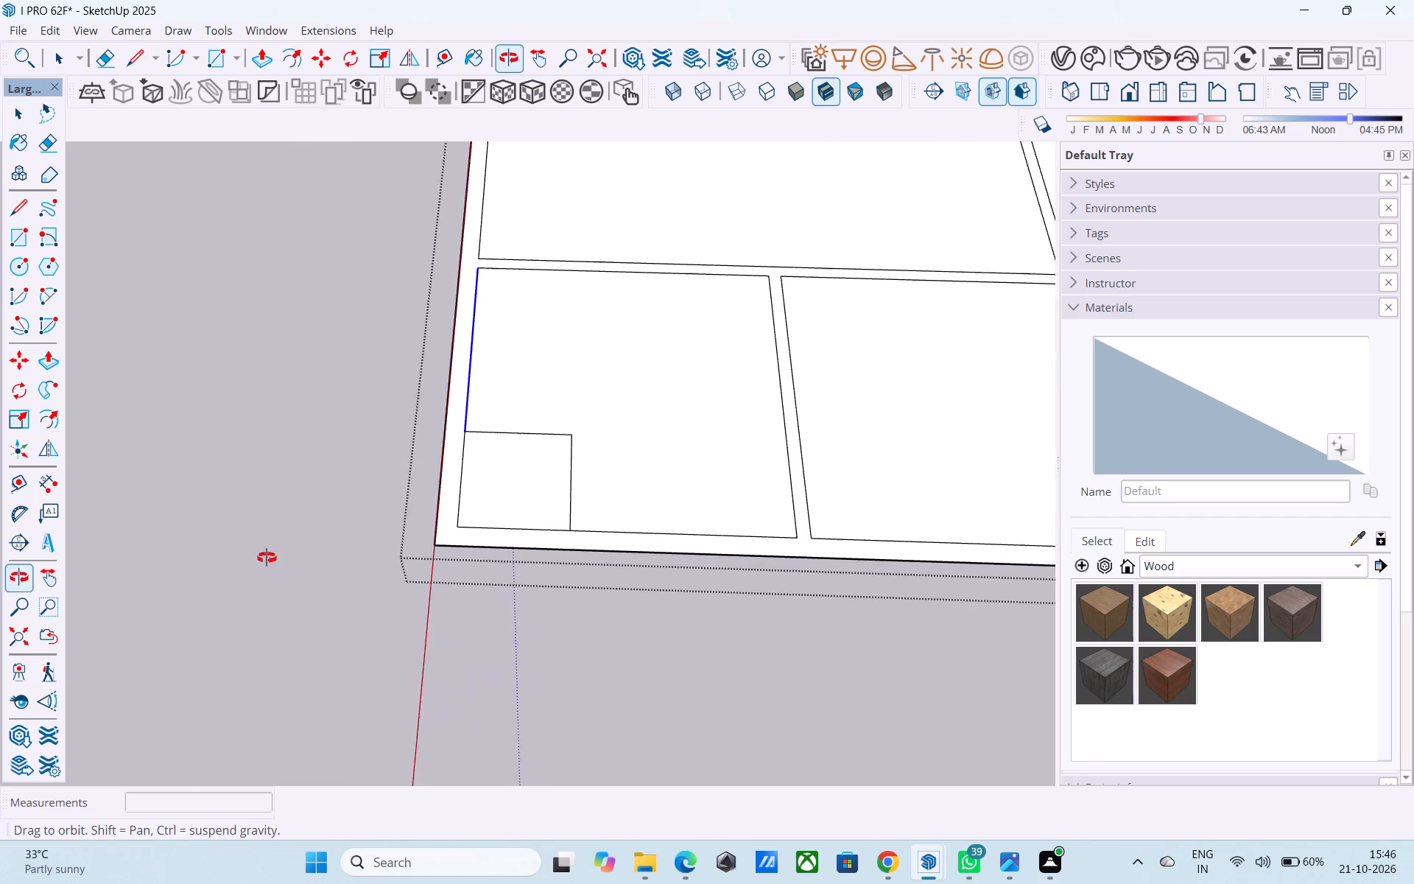
middle_click_drag(267, 558, 366, 575)
scroll(362, 595, "up", 3)
scroll(410, 415, "down", 8)
scroll(403, 590, "up", 7)
scroll(407, 372, "up", 7)
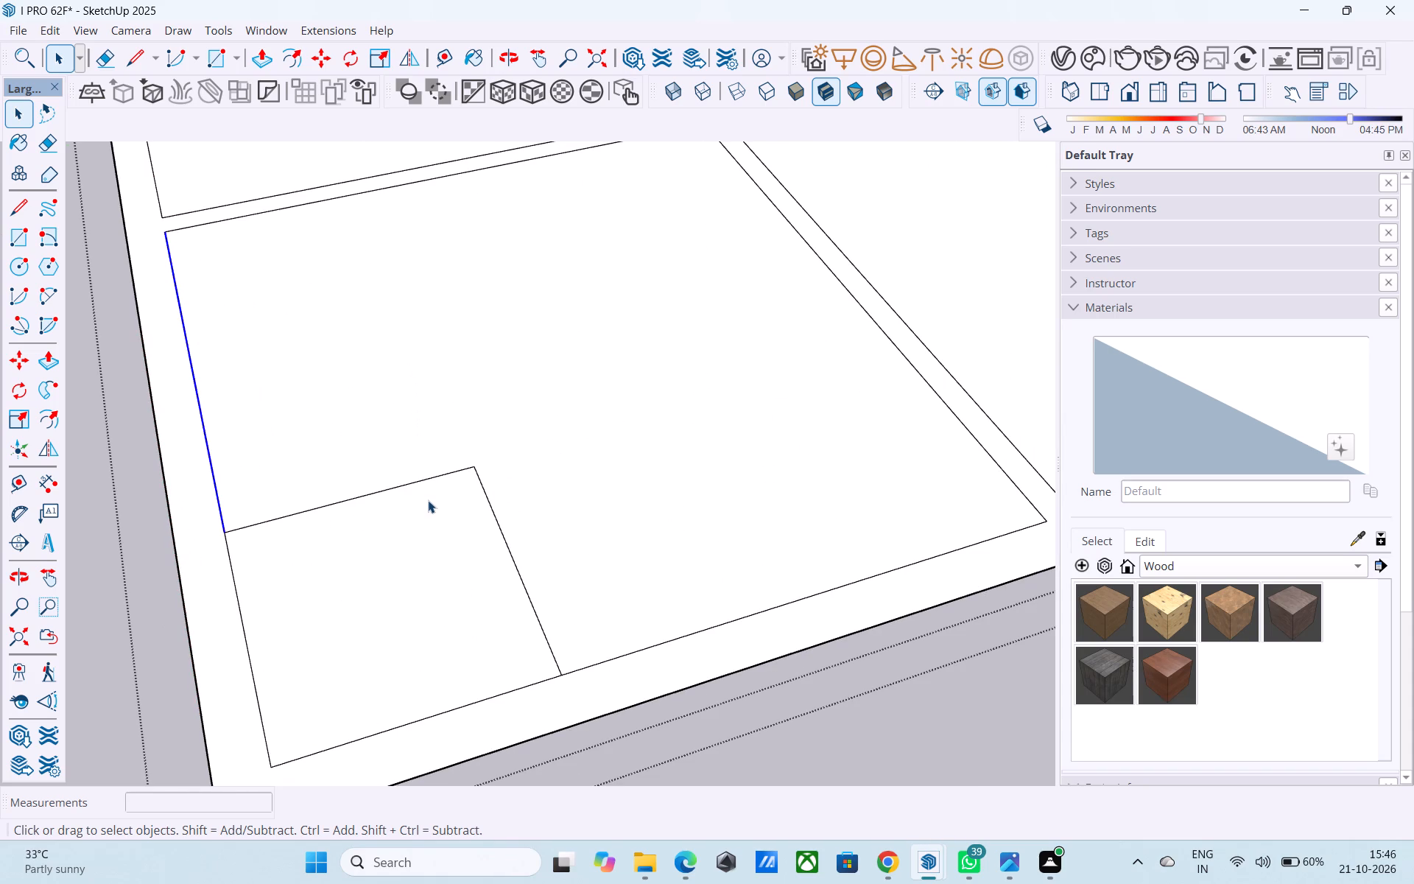
scroll(430, 516, "down", 12)
middle_click_drag(429, 539, 451, 285)
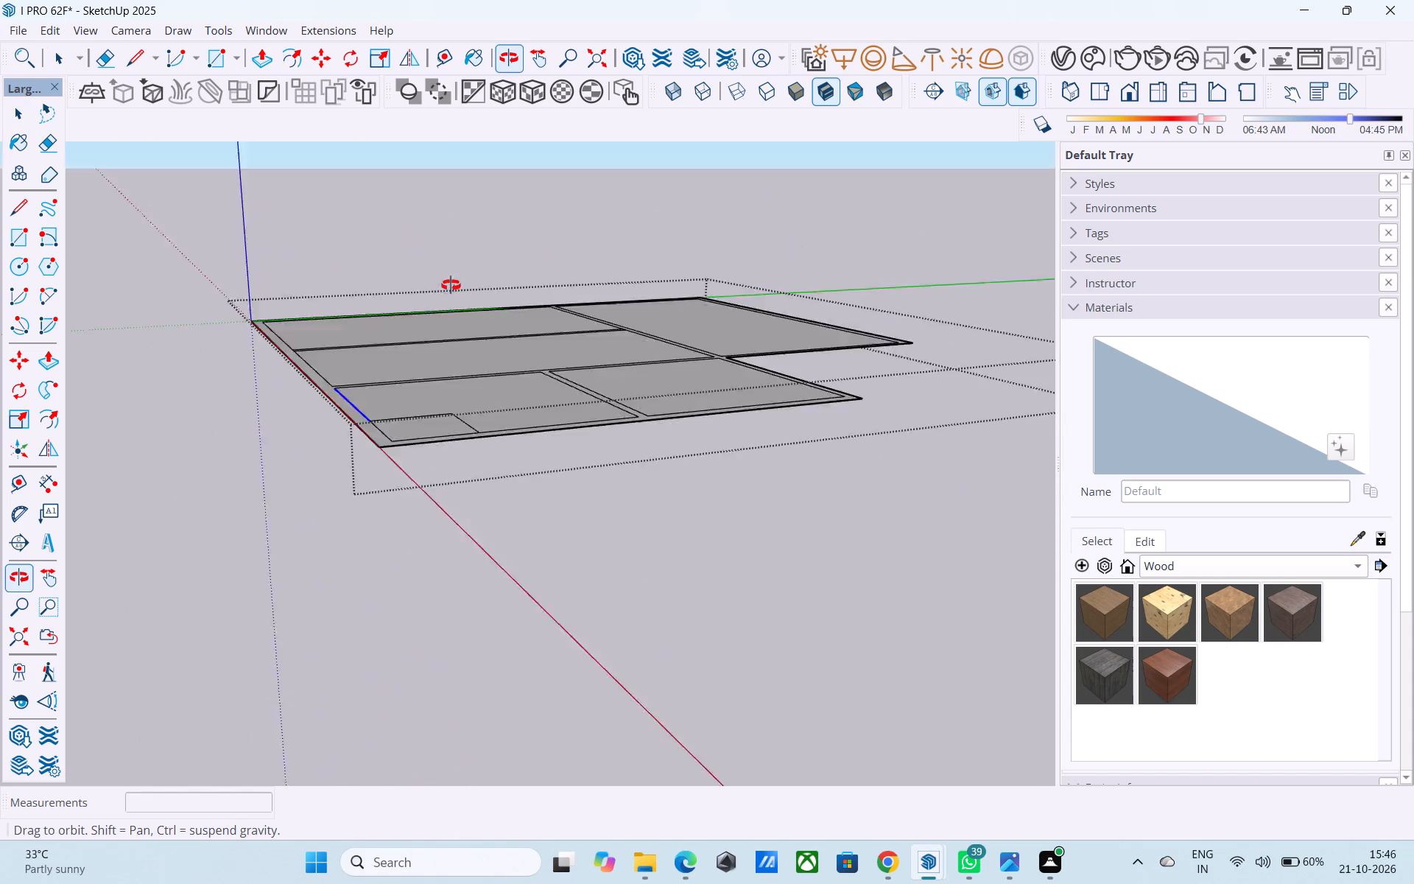
middle_click_drag(451, 285, 446, 550)
scroll(446, 550, "up", 5)
Copy the corner square's inner edge that runs parallel to the red axis 6" outward along the outer wall.
left_click(424, 561)
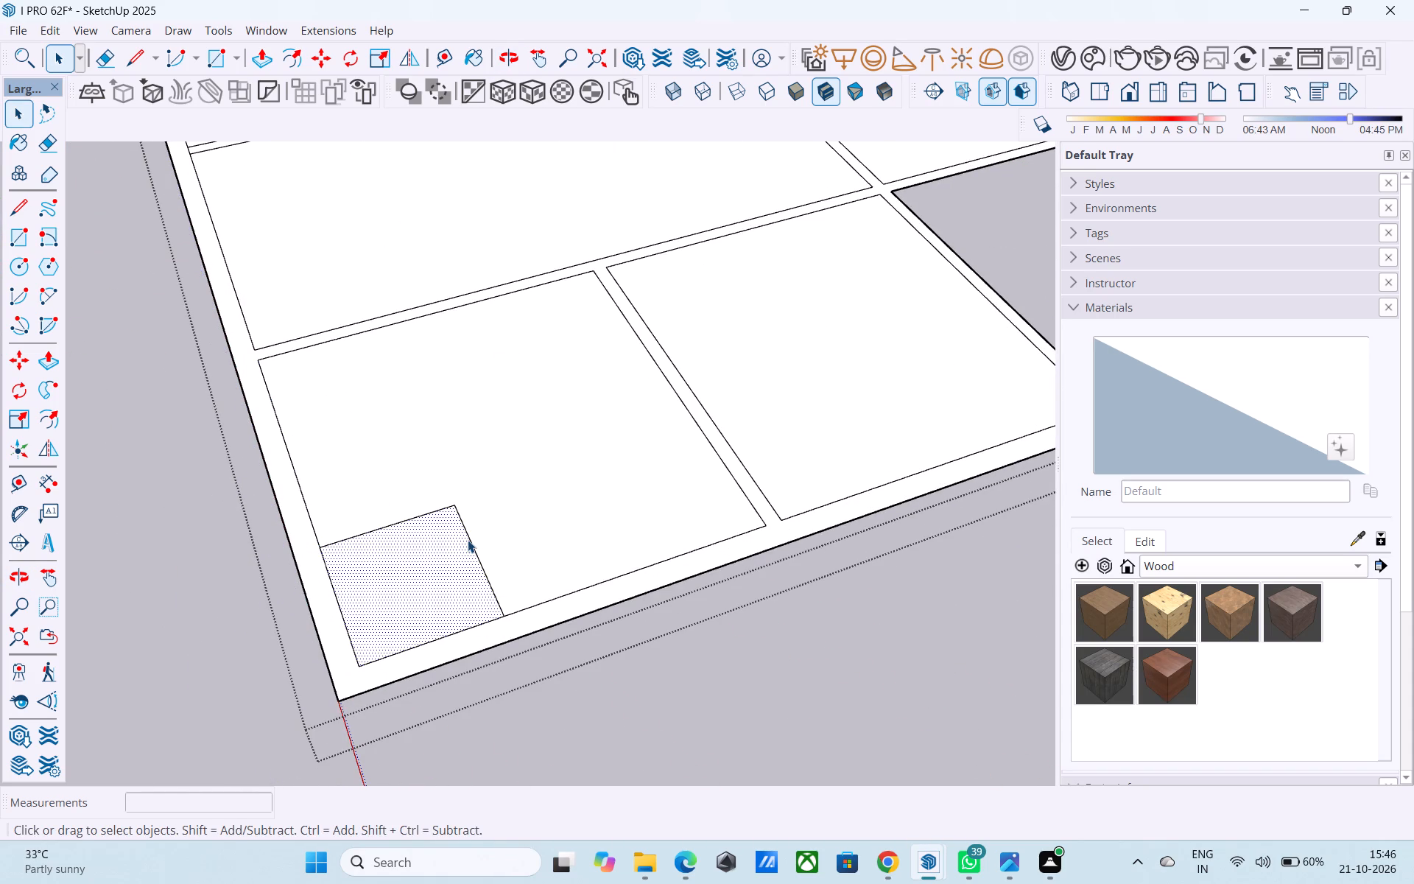
left_click(470, 539)
key("m")
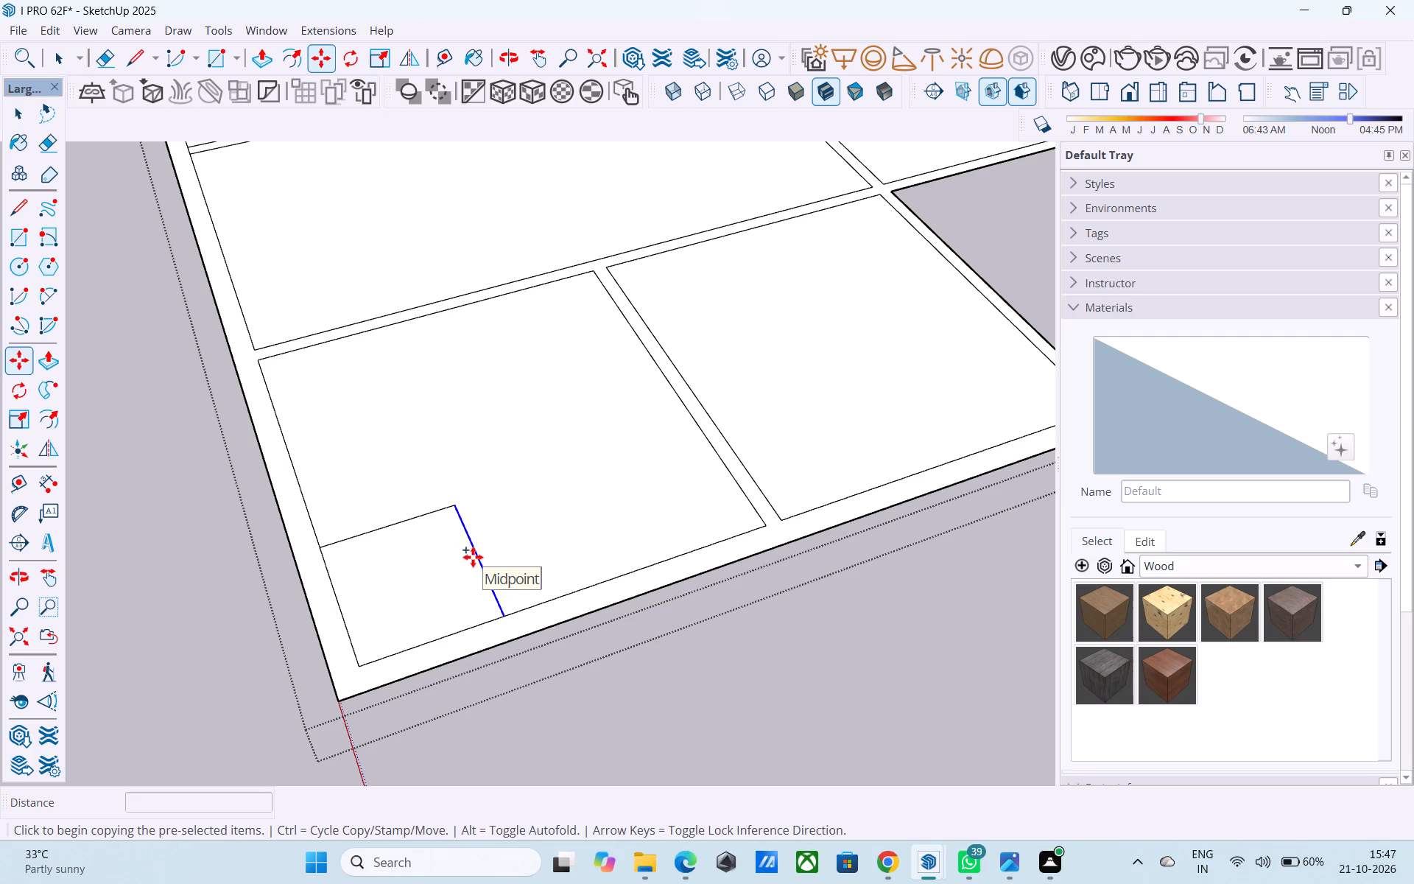
left_click(504, 618)
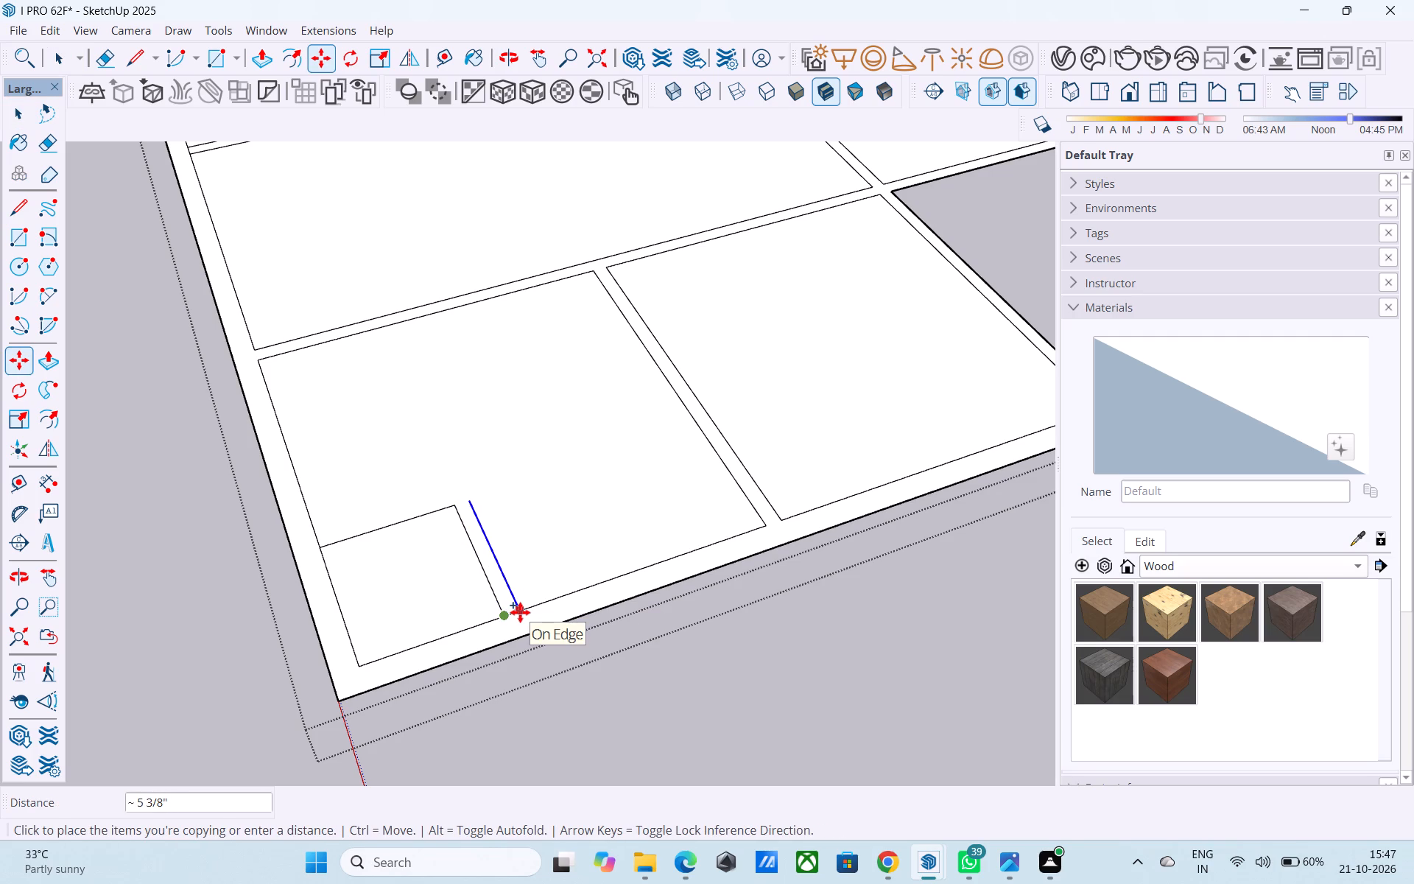
type("6\"")
key("Return")
key("space")
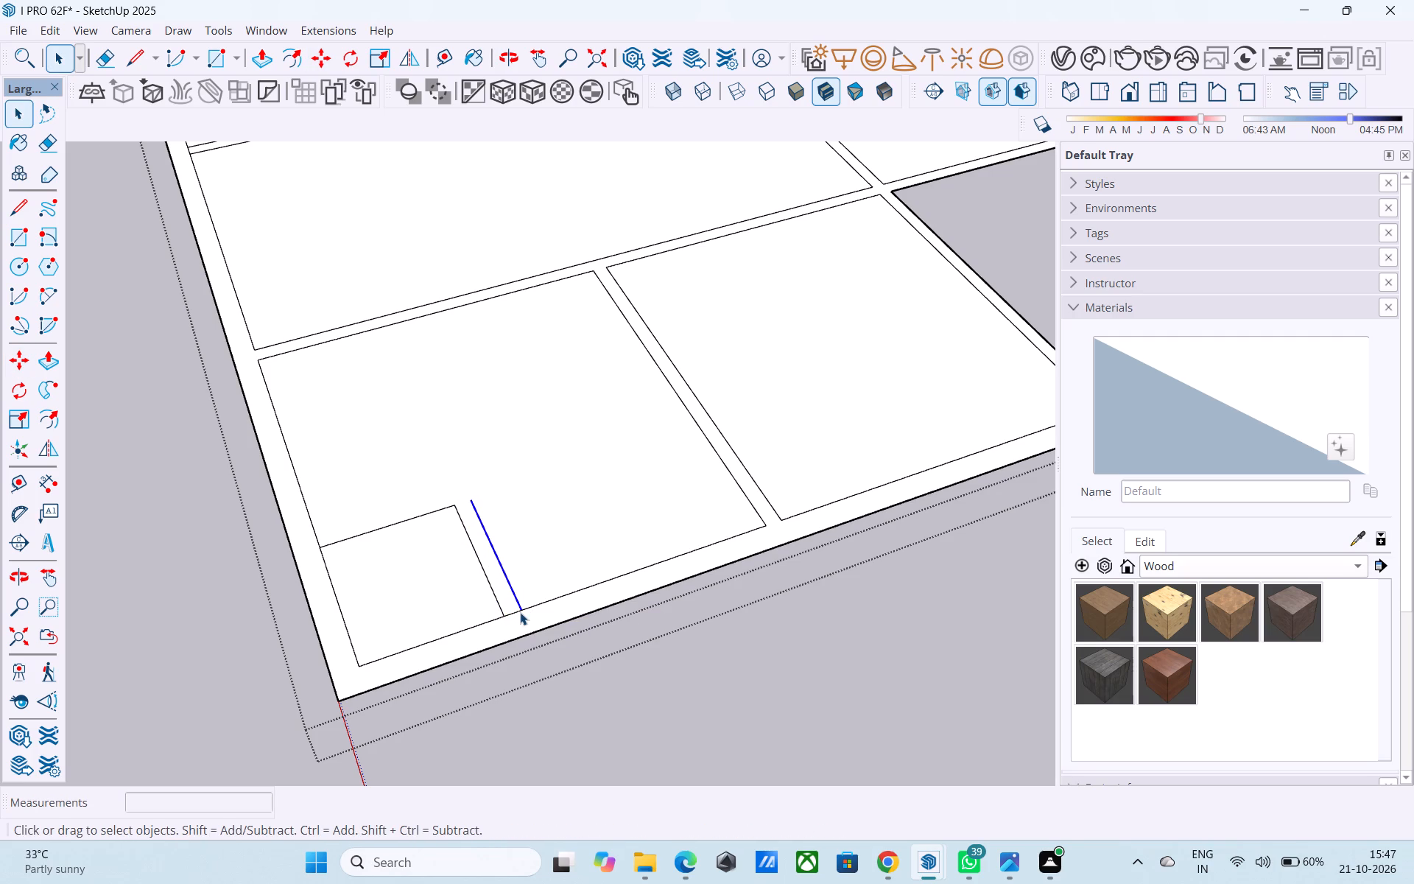
Copy the corner square's inner edge parallel to the green axis 6" outward into the small room.
left_click(369, 533)
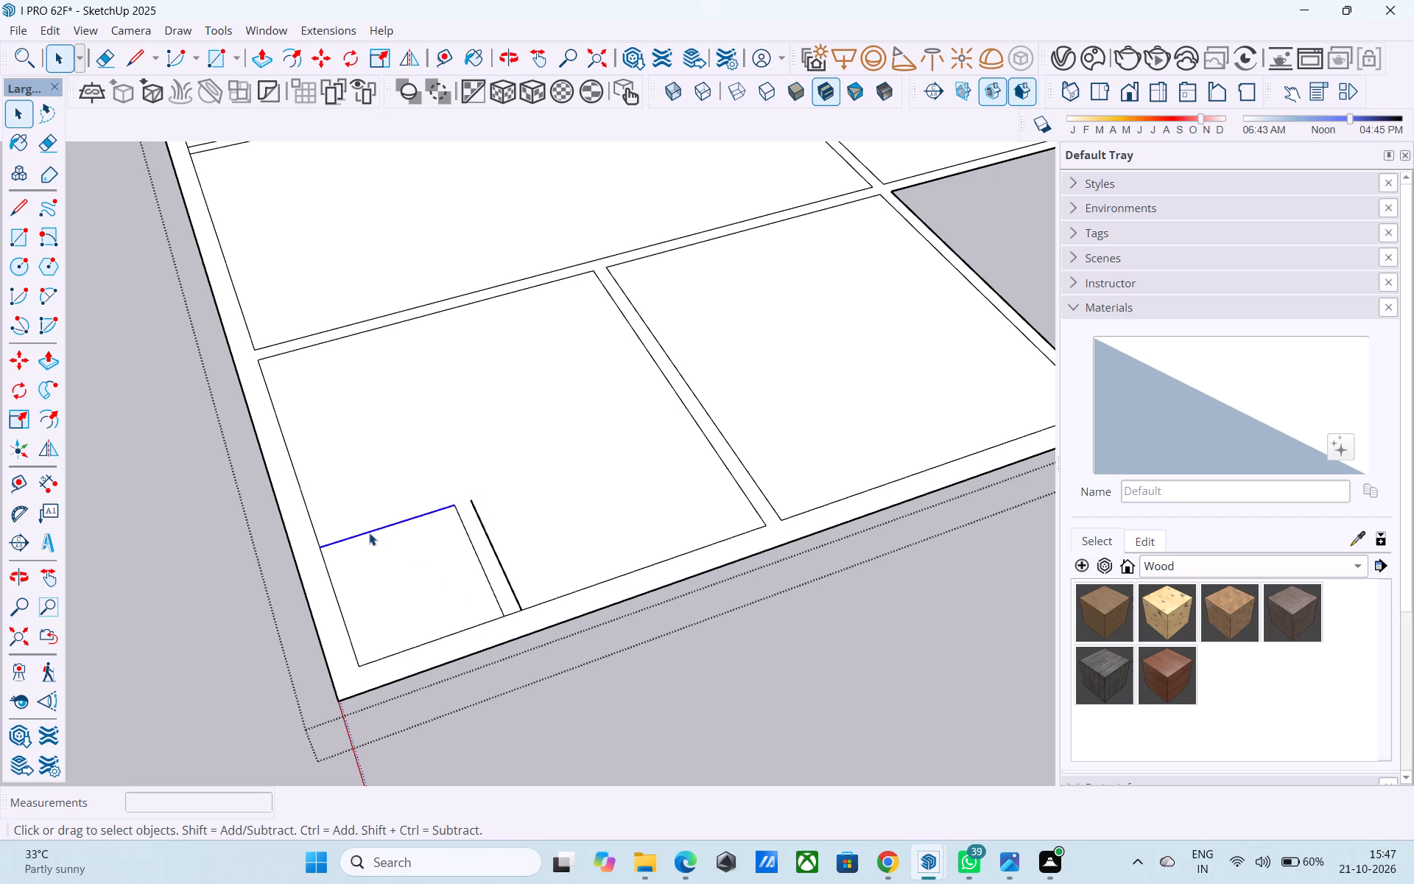
key("m")
left_click(324, 546)
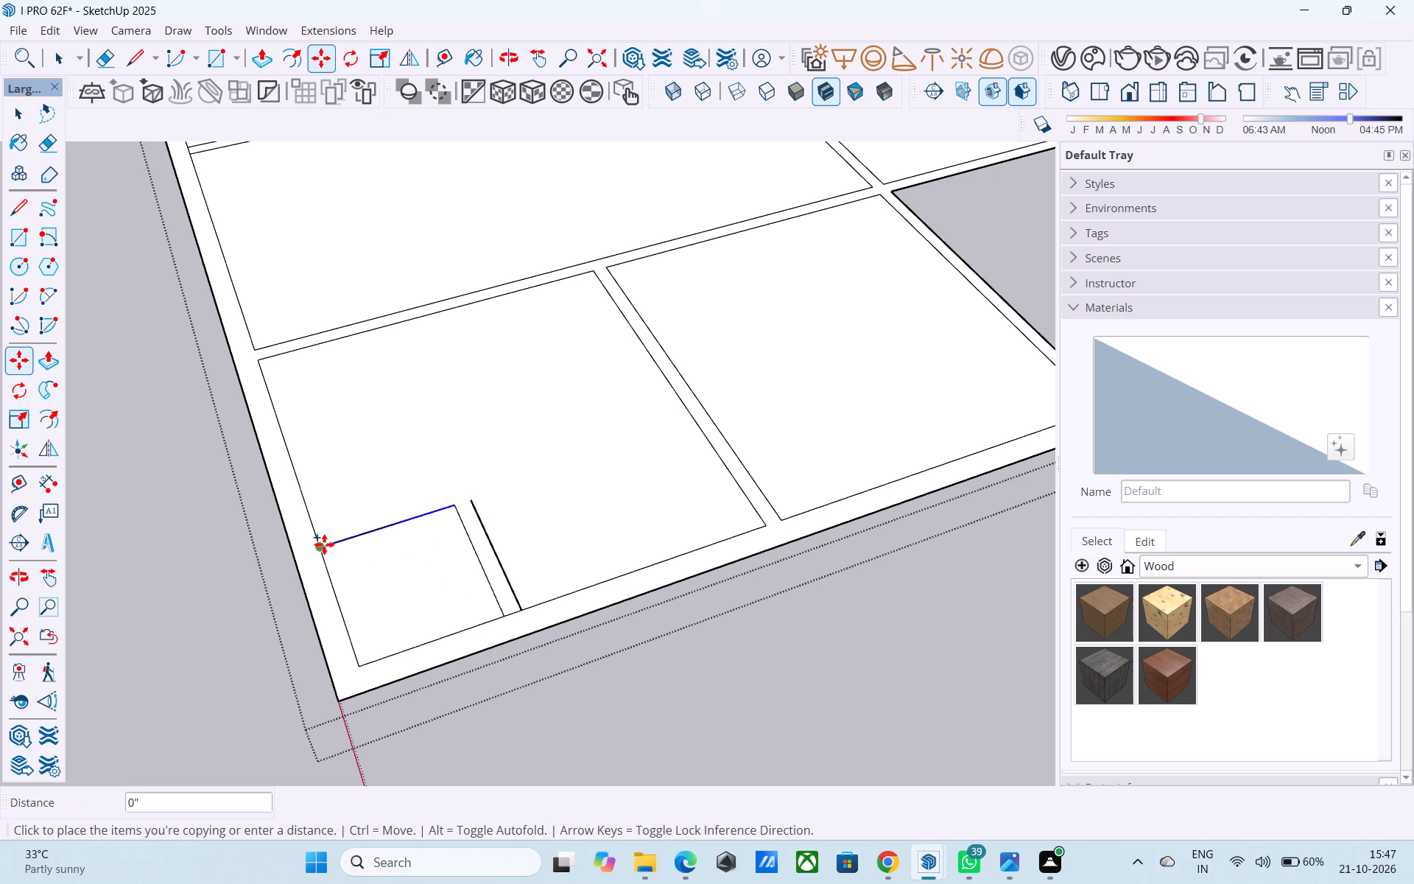
left_click(311, 524)
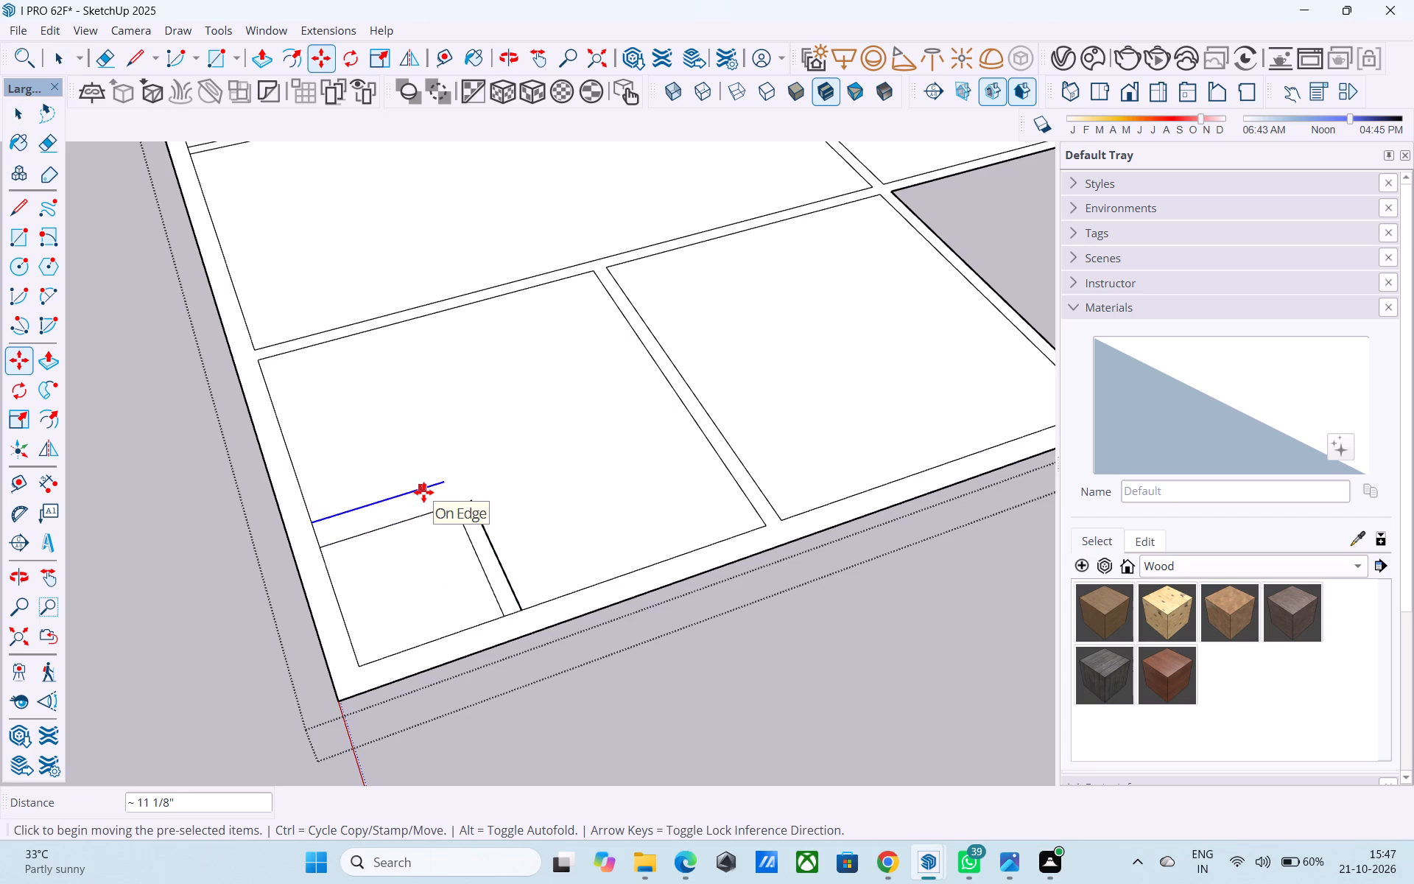
key("ctrl+z")
left_click(399, 526)
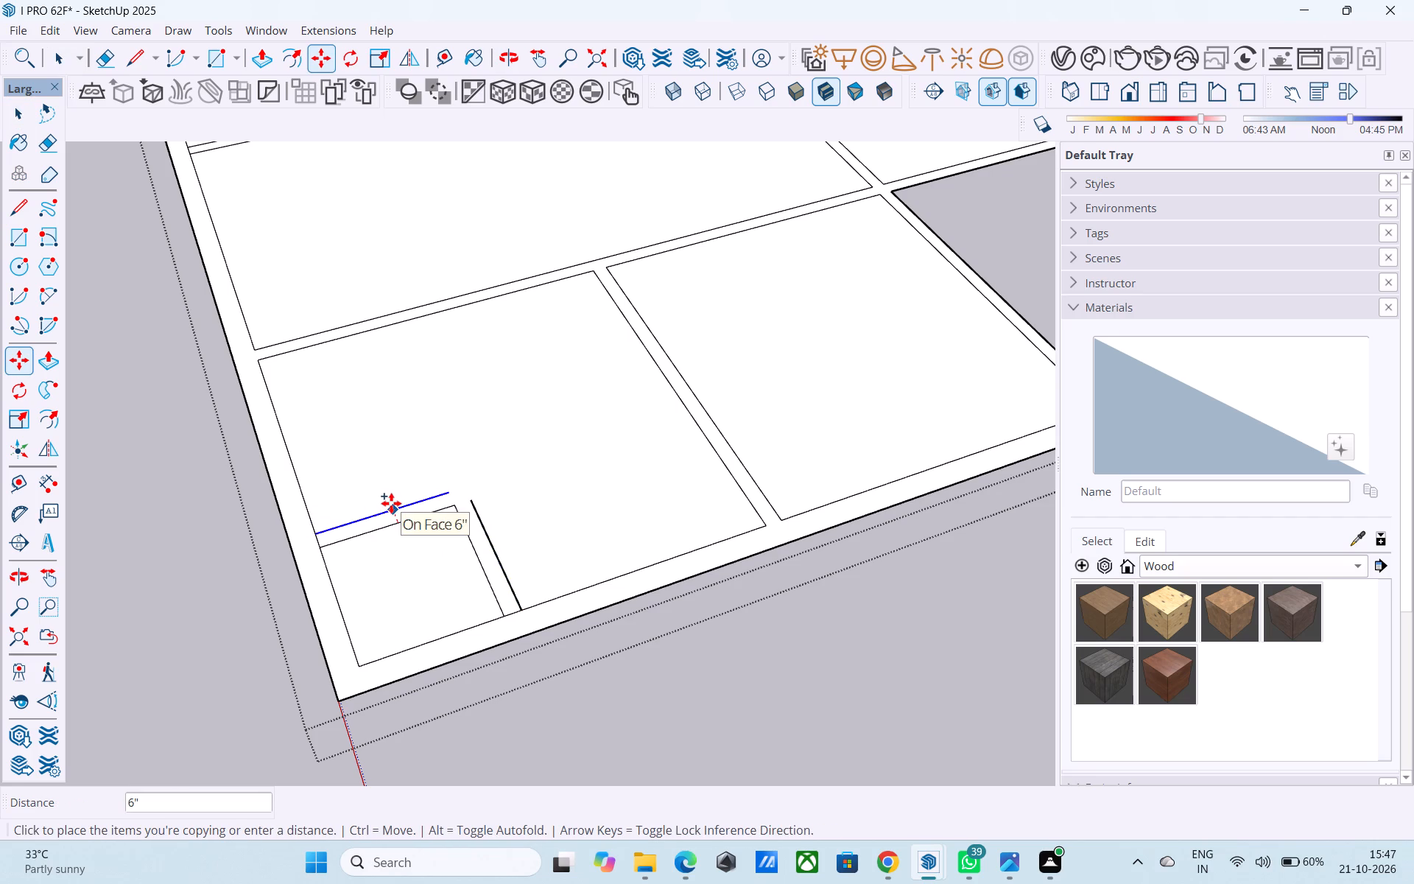
left_click(391, 502)
Draw two 6" lines joining the copied edges into a closed outer corner for the square's partition.
key("l")
left_click(445, 494)
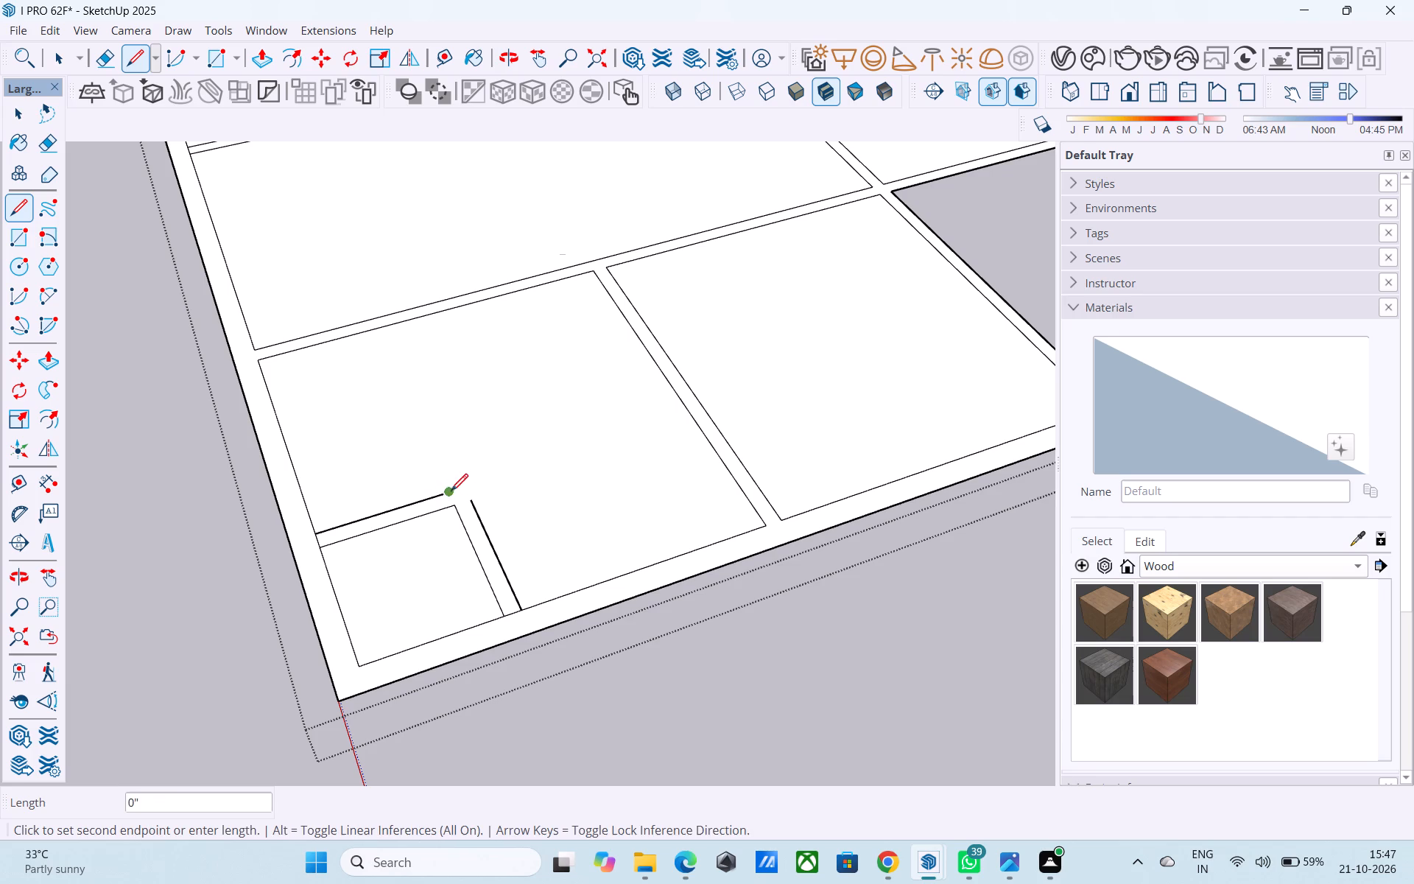
left_click(467, 487)
left_click(468, 504)
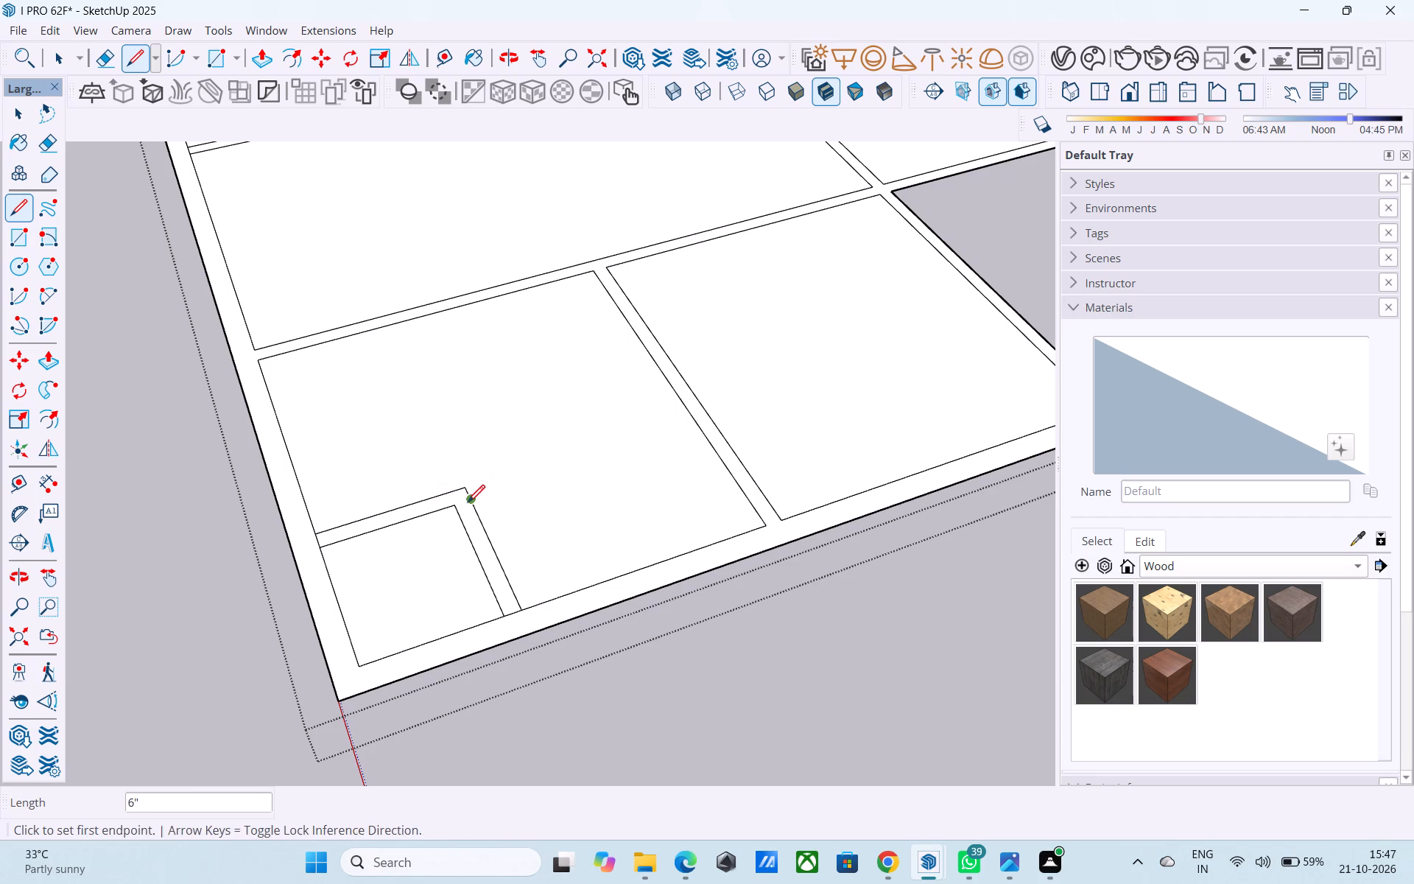
key("space")
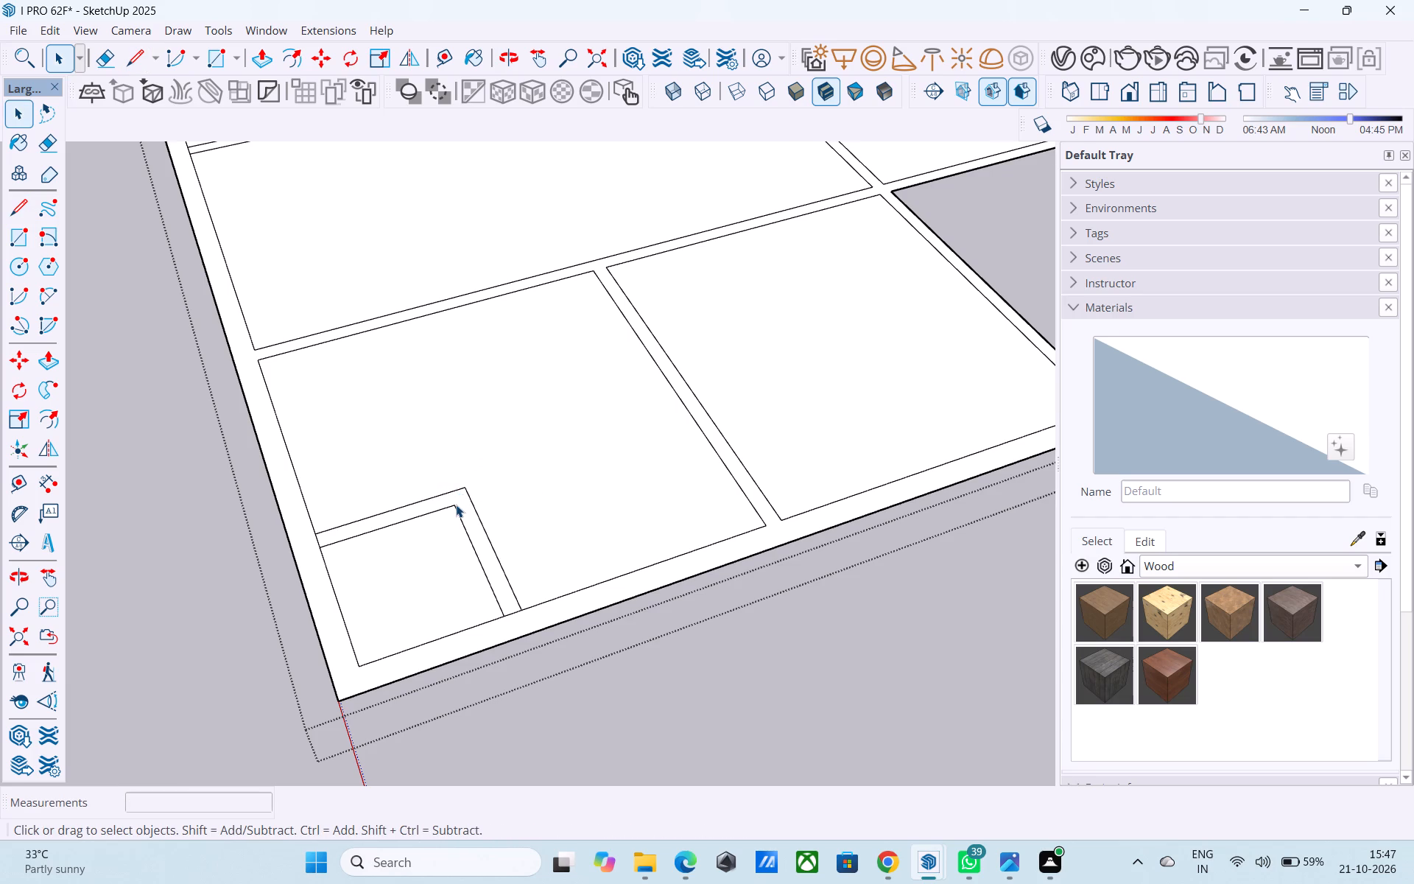
Save the model with the new corner enclosure.
scroll(456, 505, "down", 6)
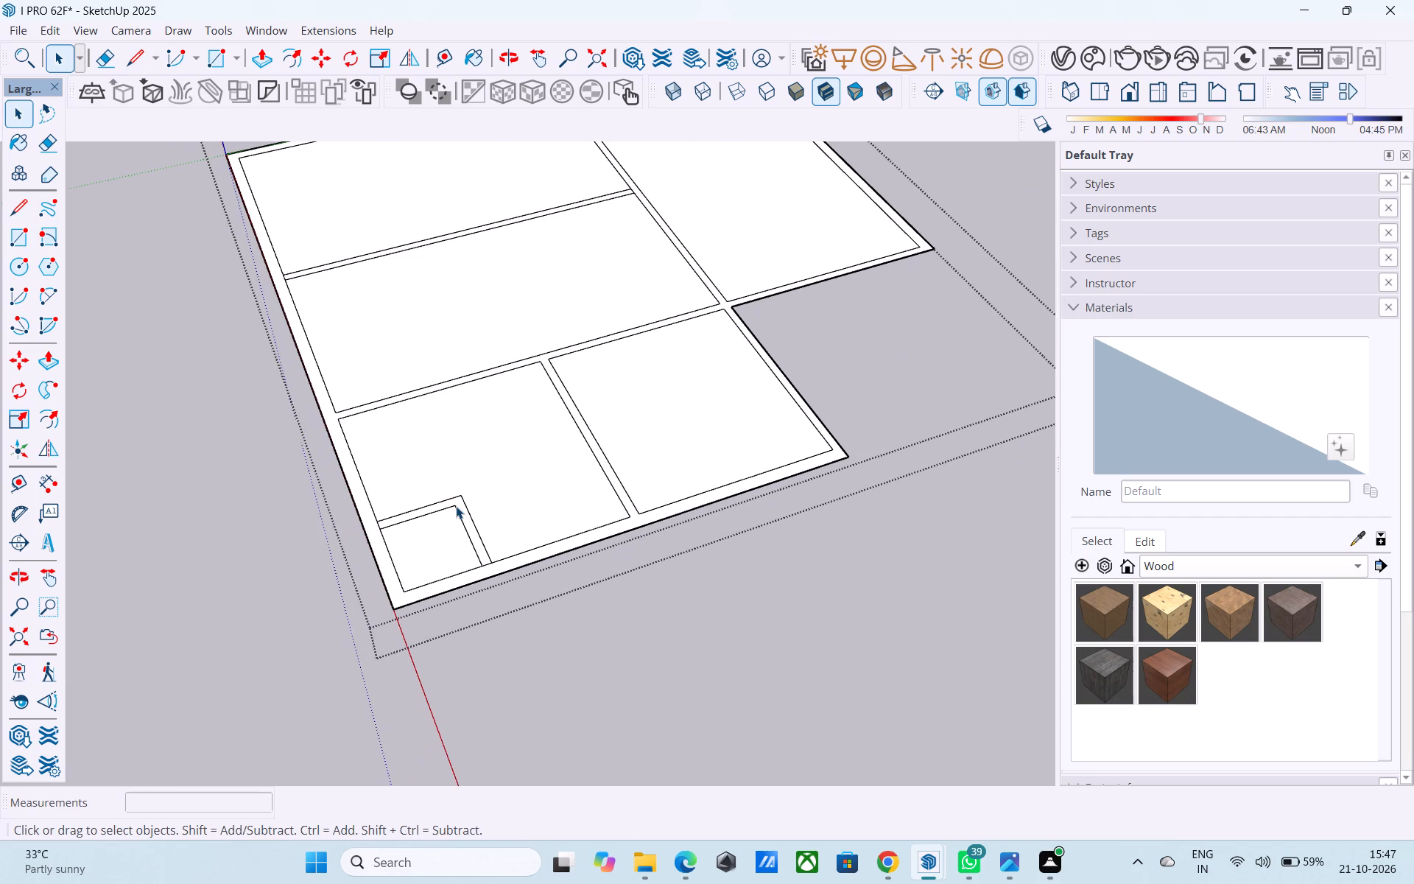
scroll(456, 506, "down", 11)
middle_click_drag(458, 525, 401, 535)
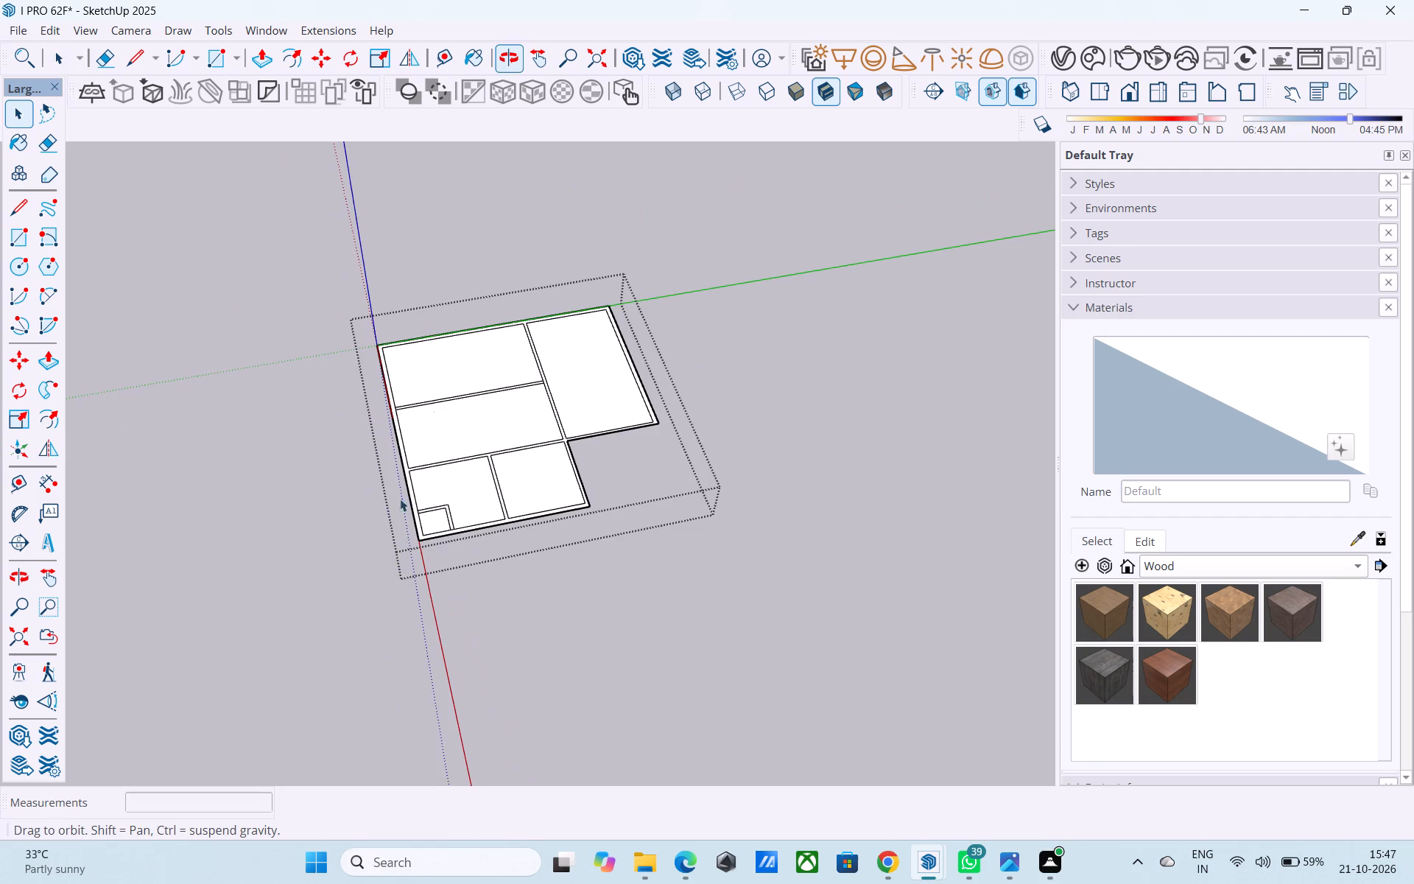
scroll(472, 326, "up", 2)
scroll(689, 321, "up", 2)
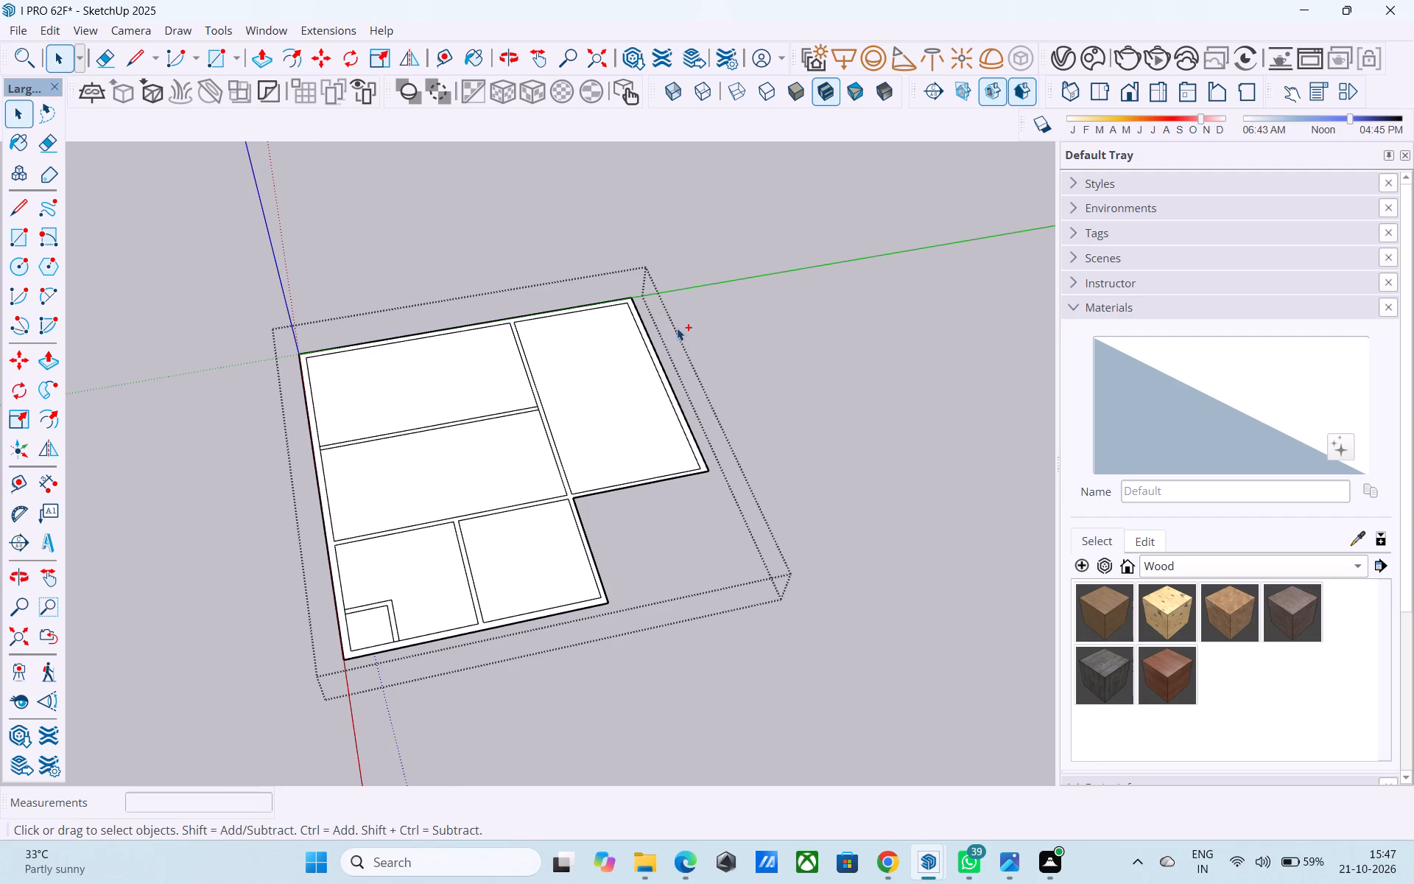
key("ctrl+s")
Draw a dividing line across the room at the origin, from about the middle of the green-axis wall's inner edge to the opposite partition.
scroll(721, 312, "down", 4)
middle_click_drag(715, 324, 680, 501)
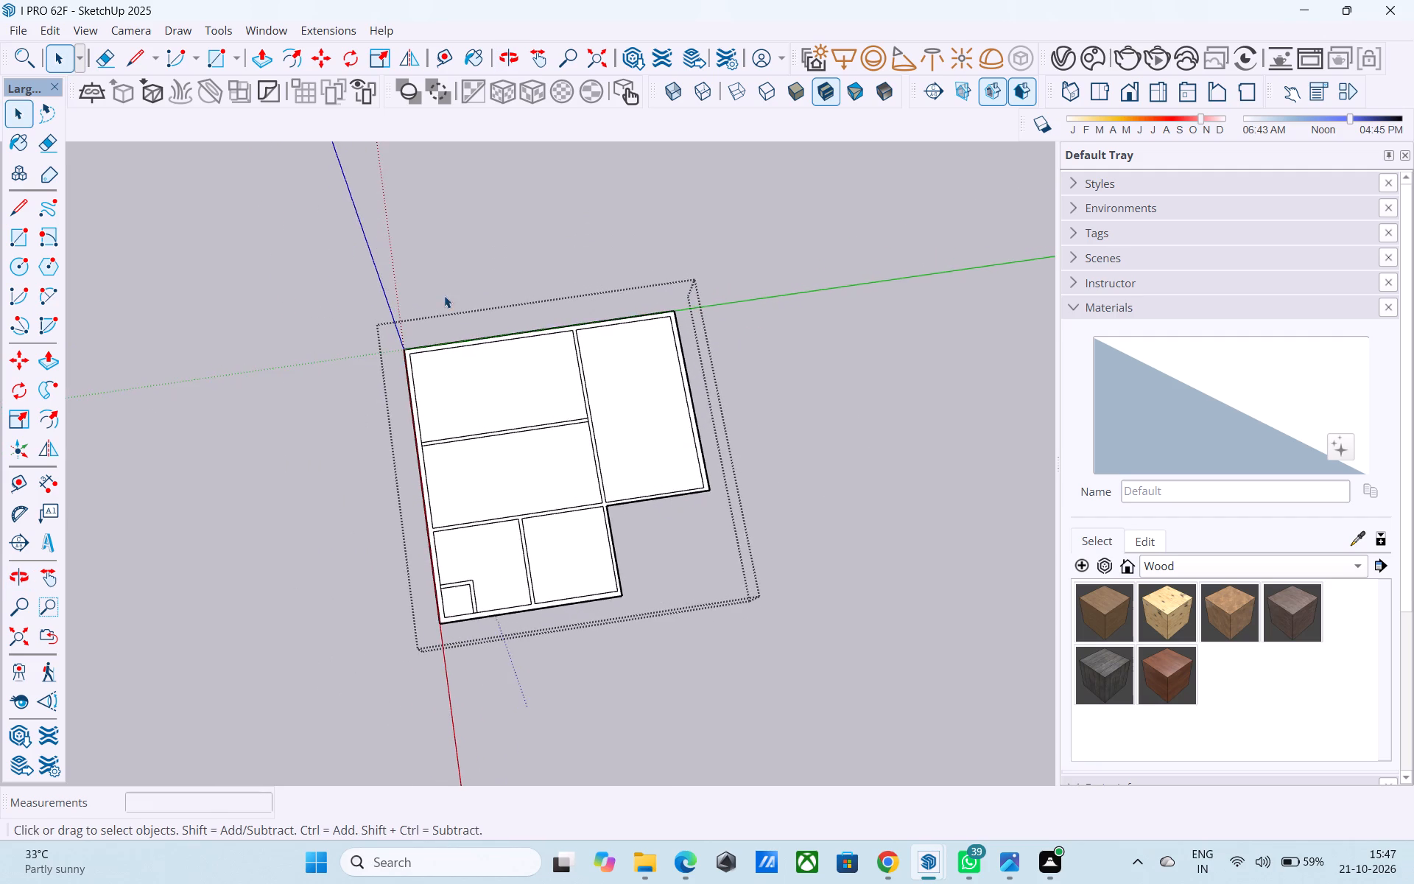
scroll(442, 292, "up", 4)
middle_click_drag(489, 401, 507, 360)
scroll(499, 390, "up", 3)
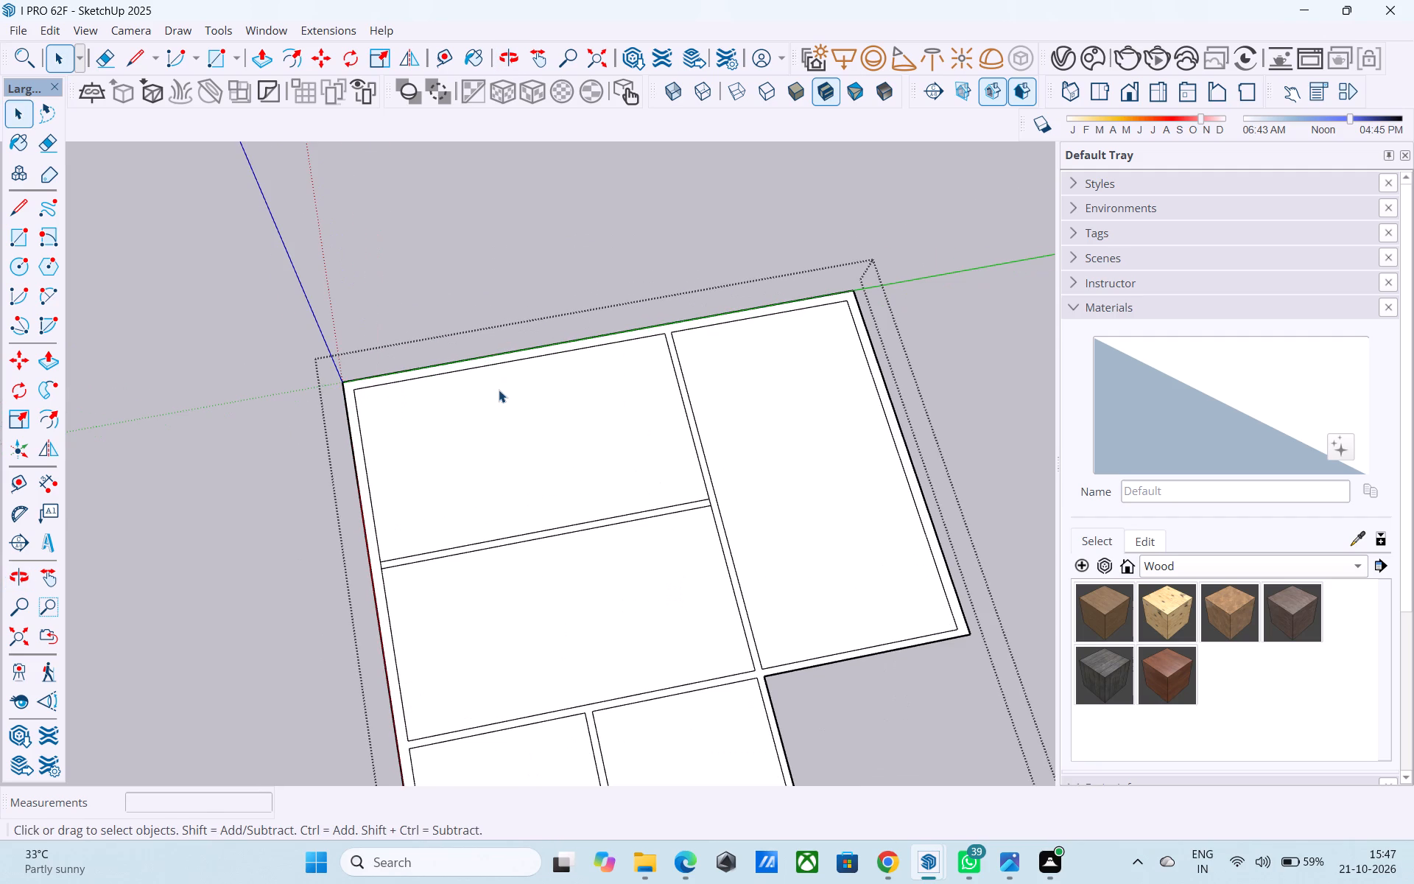
key("l")
left_click(510, 362)
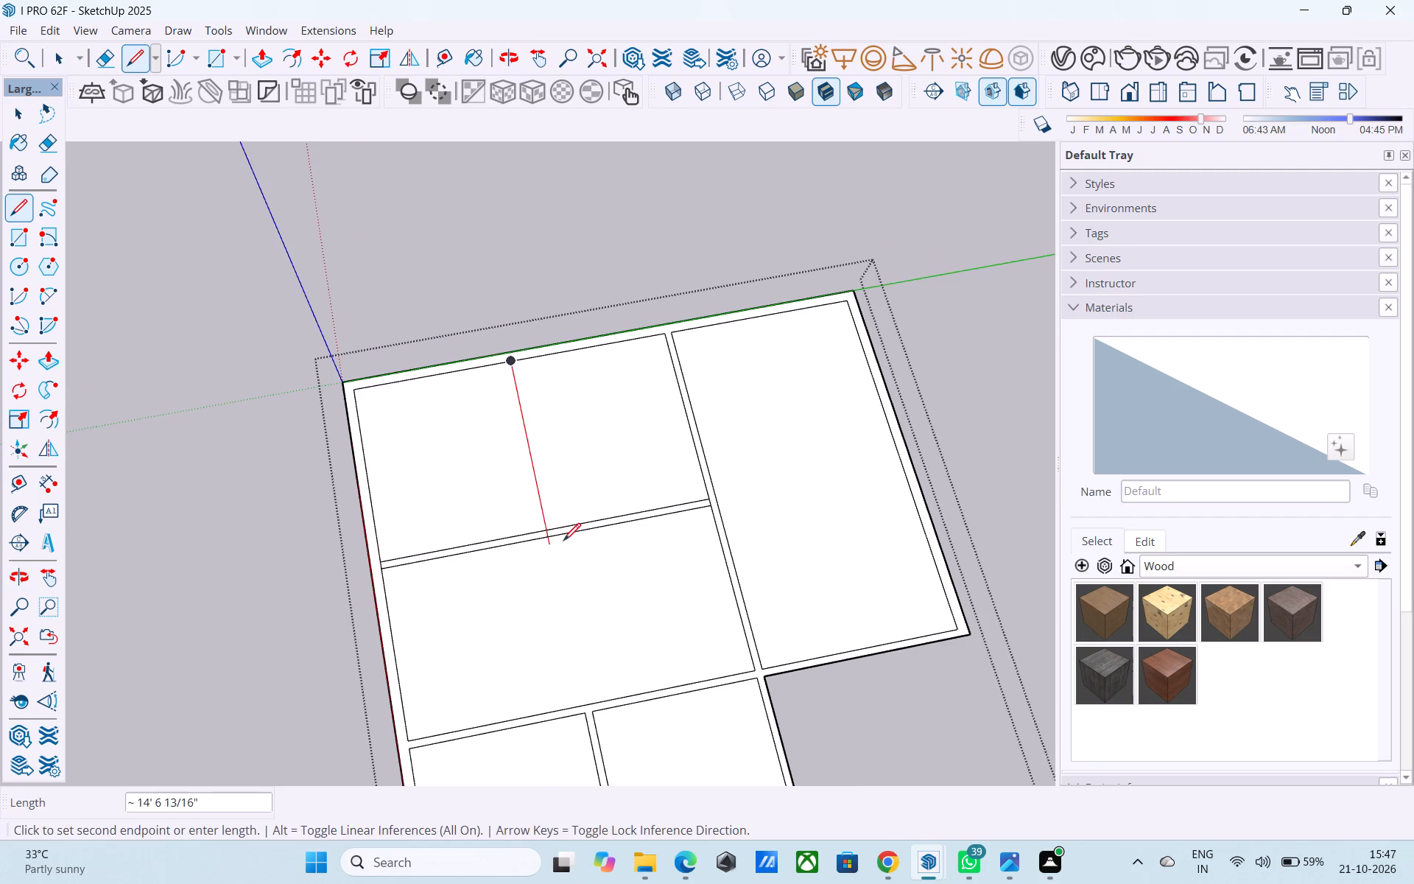
left_click(546, 527)
key("space")
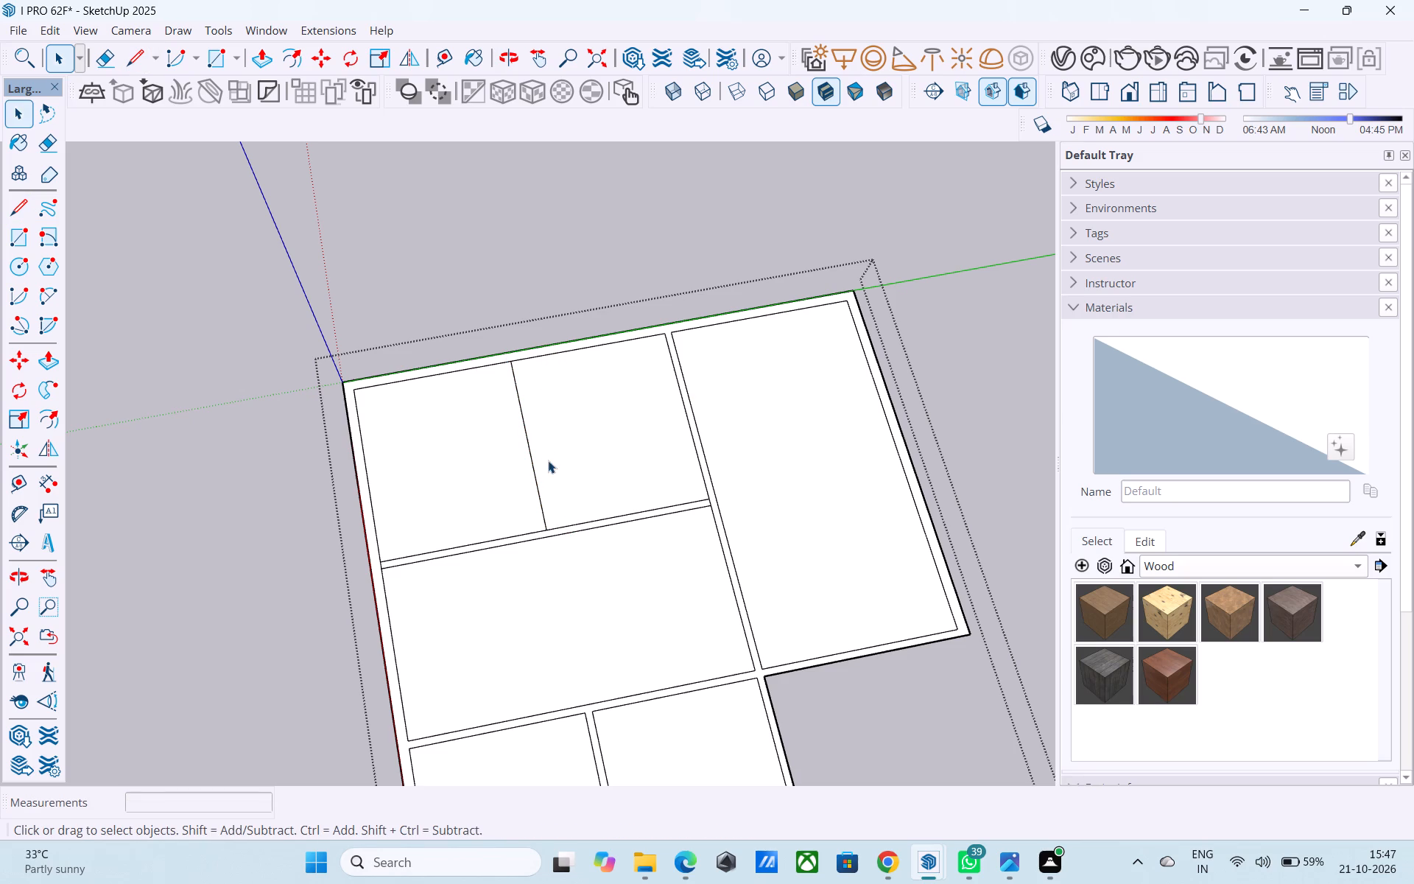
Copy the new dividing line 6" toward the red-axis wall to form the partition thickness.
left_click(532, 462)
key("m")
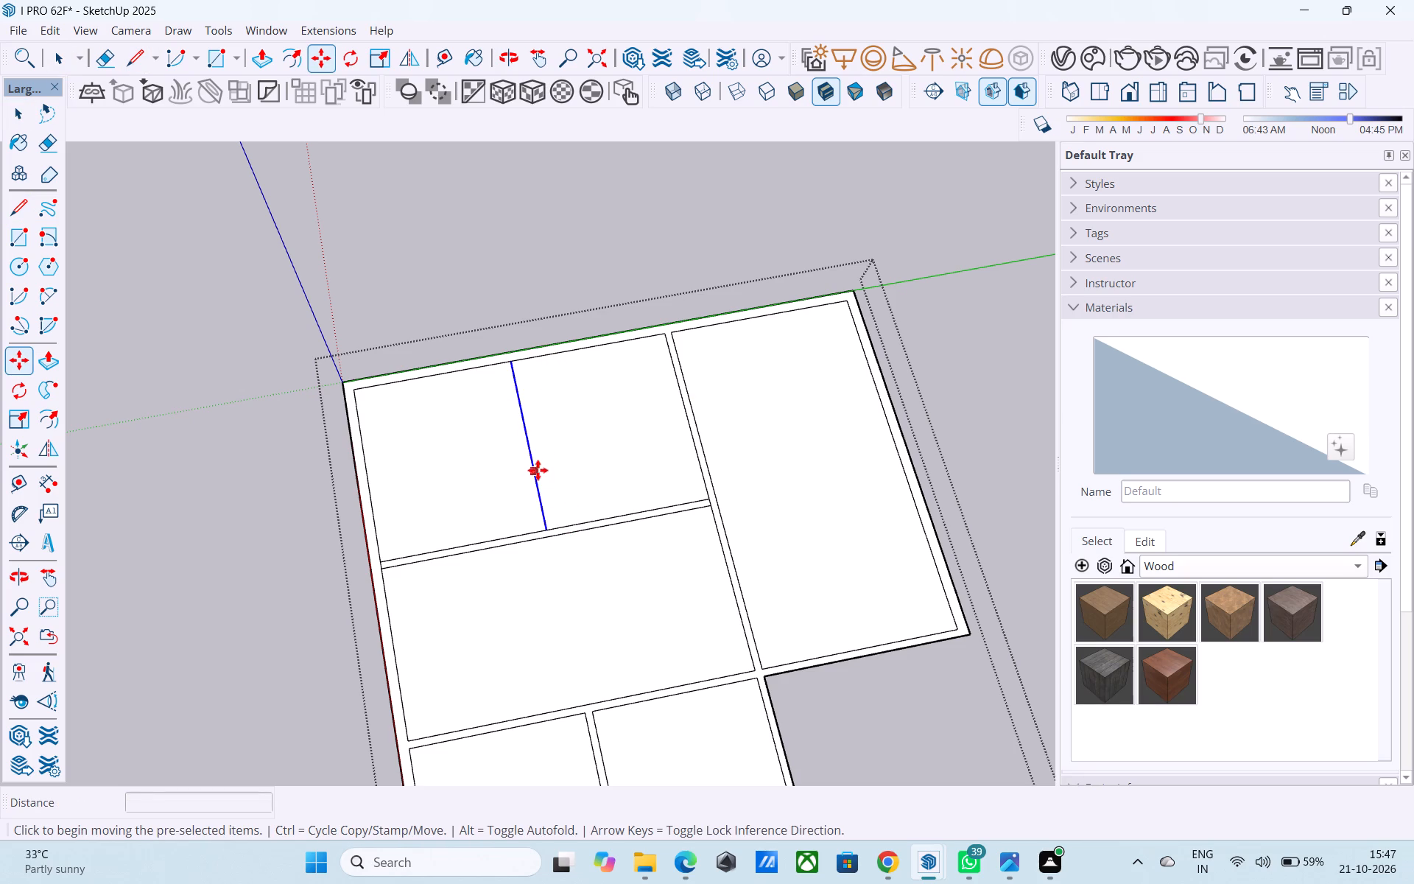
left_click(554, 525)
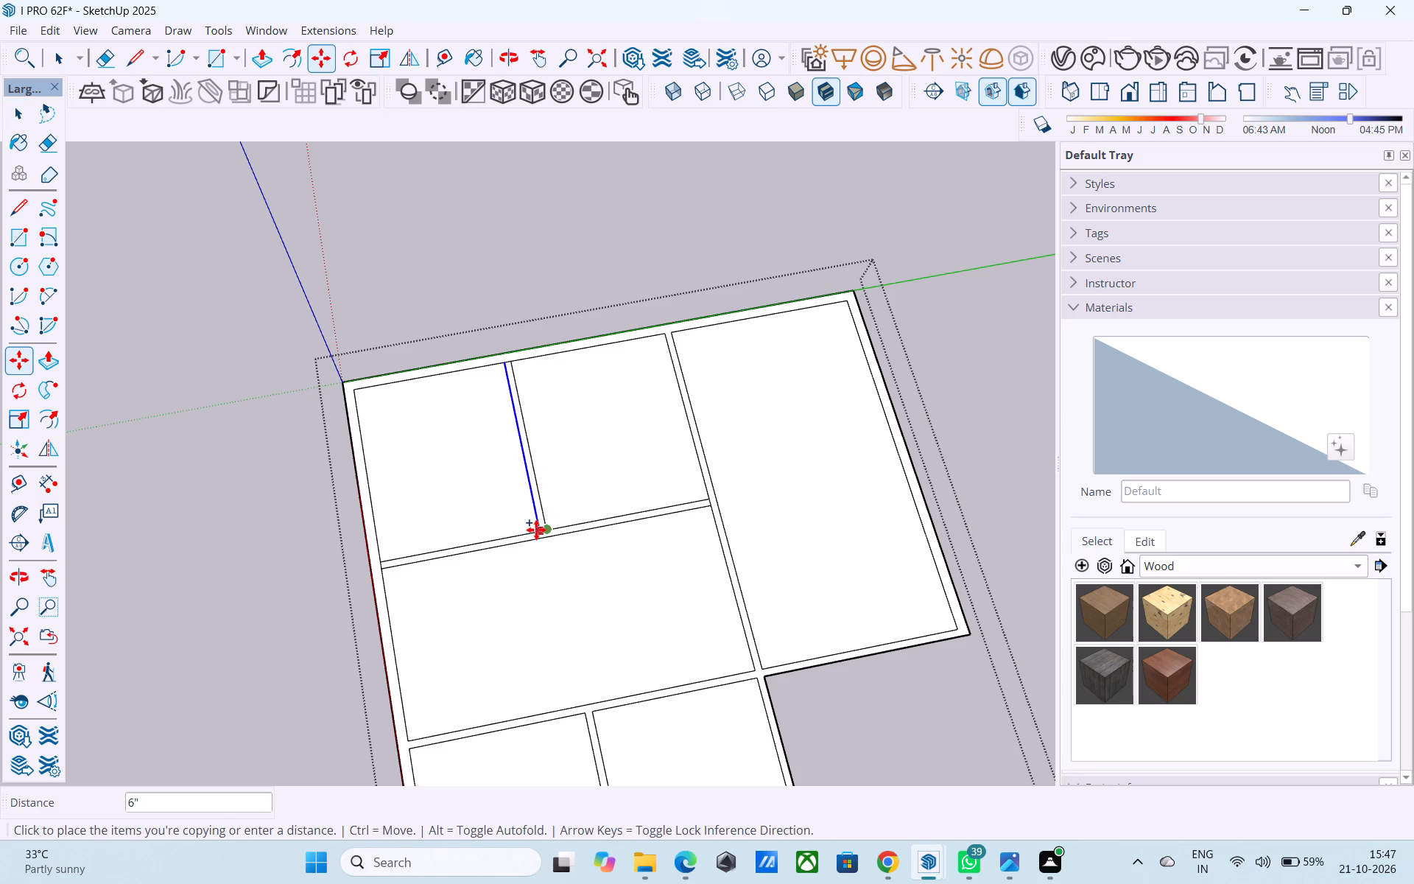
left_click(535, 530)
key("space")
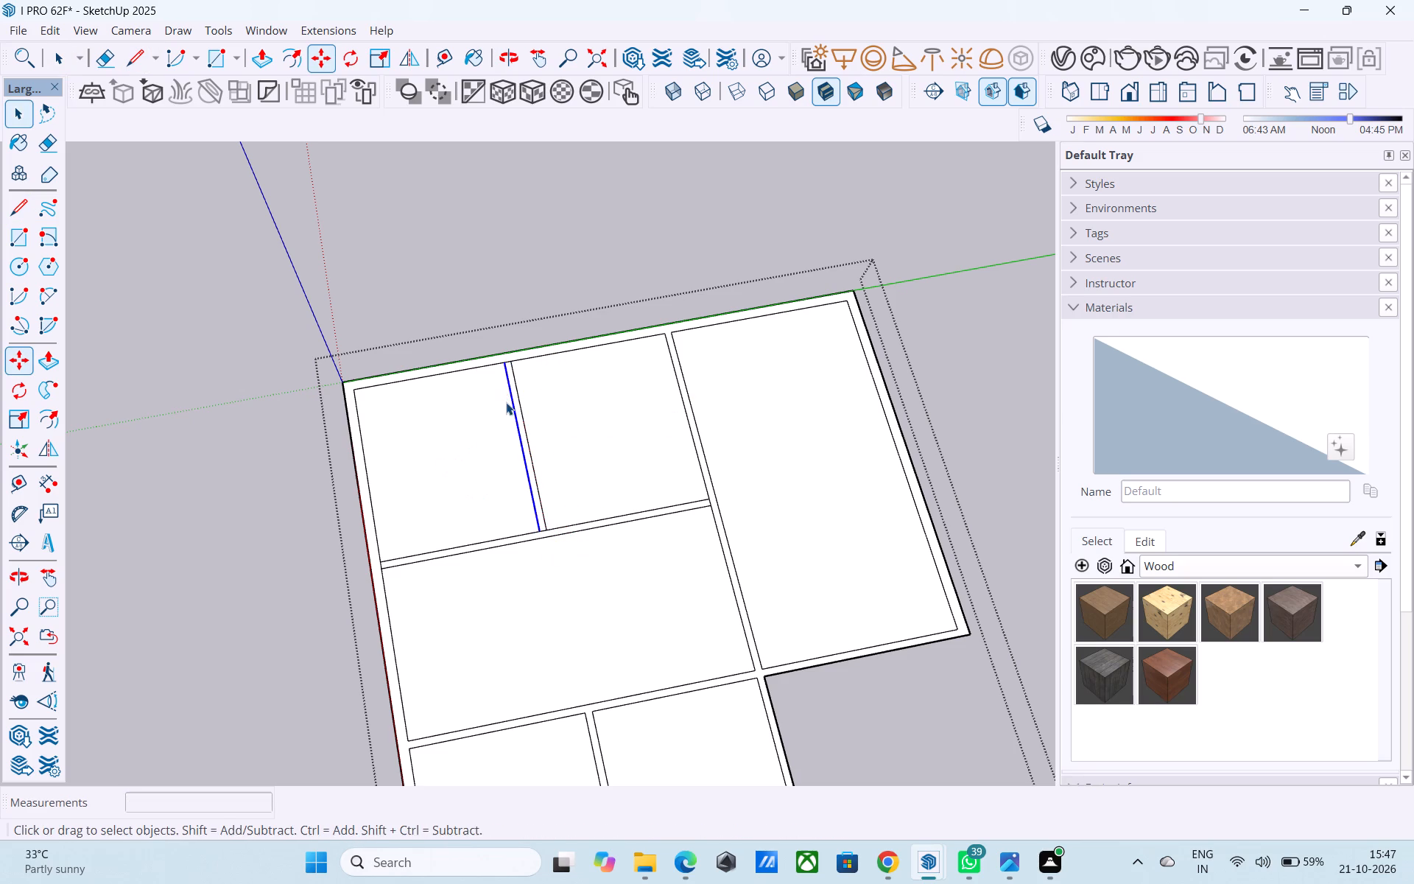
Examine the floor plan and its new partition from several sides.
scroll(506, 402, "down", 5)
middle_click_drag(504, 401, 392, 413)
middle_click_drag(593, 375, 341, 412)
middle_click_drag(491, 484, 283, 459)
middle_click_drag(446, 491, 359, 337)
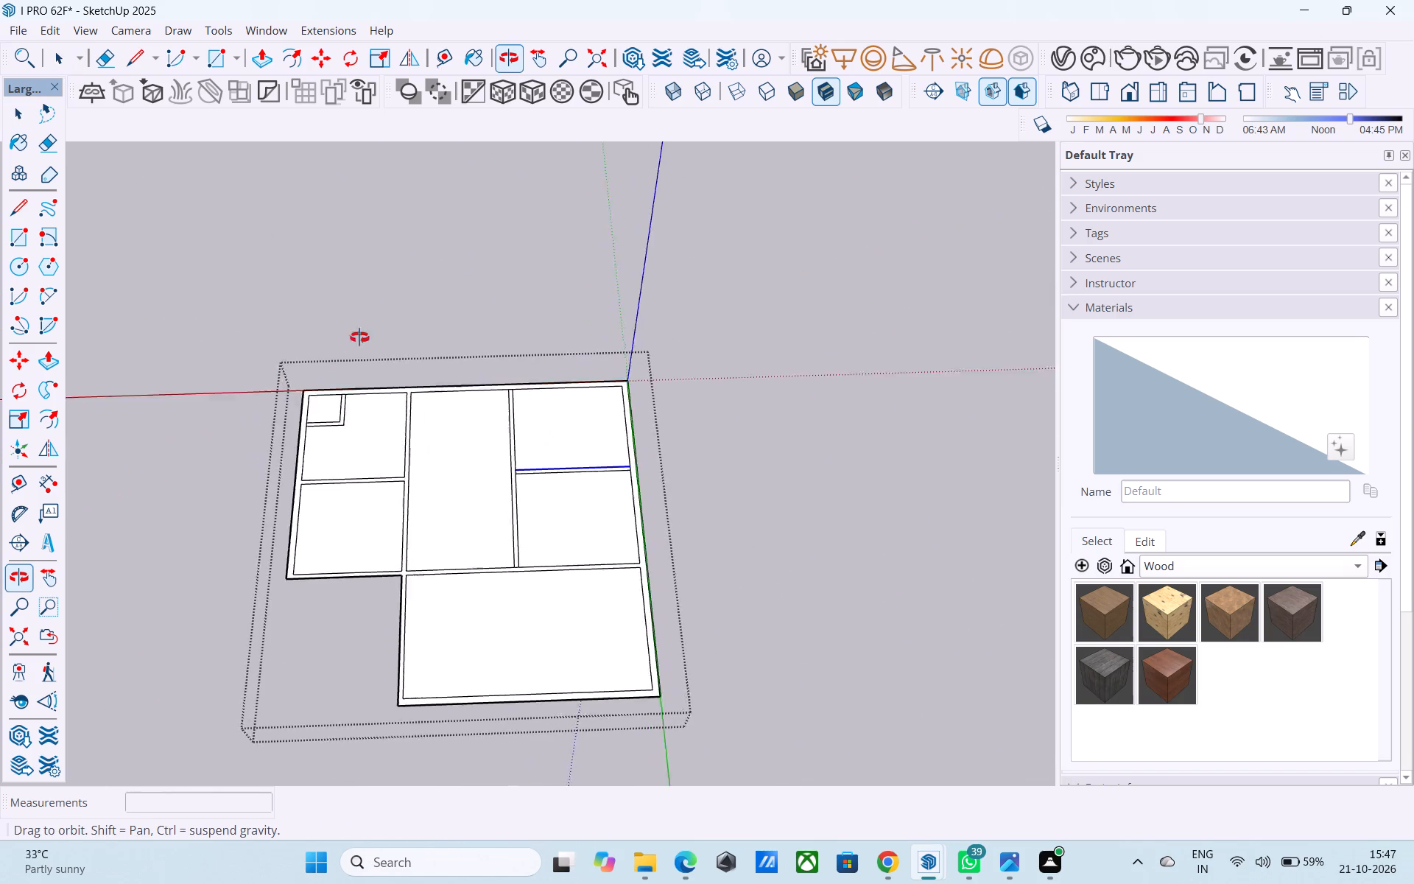
middle_click_drag(359, 337, 974, 222)
scroll(912, 248, "up", 4)
scroll(898, 269, "down", 6)
middle_click_drag(869, 271, 848, 288)
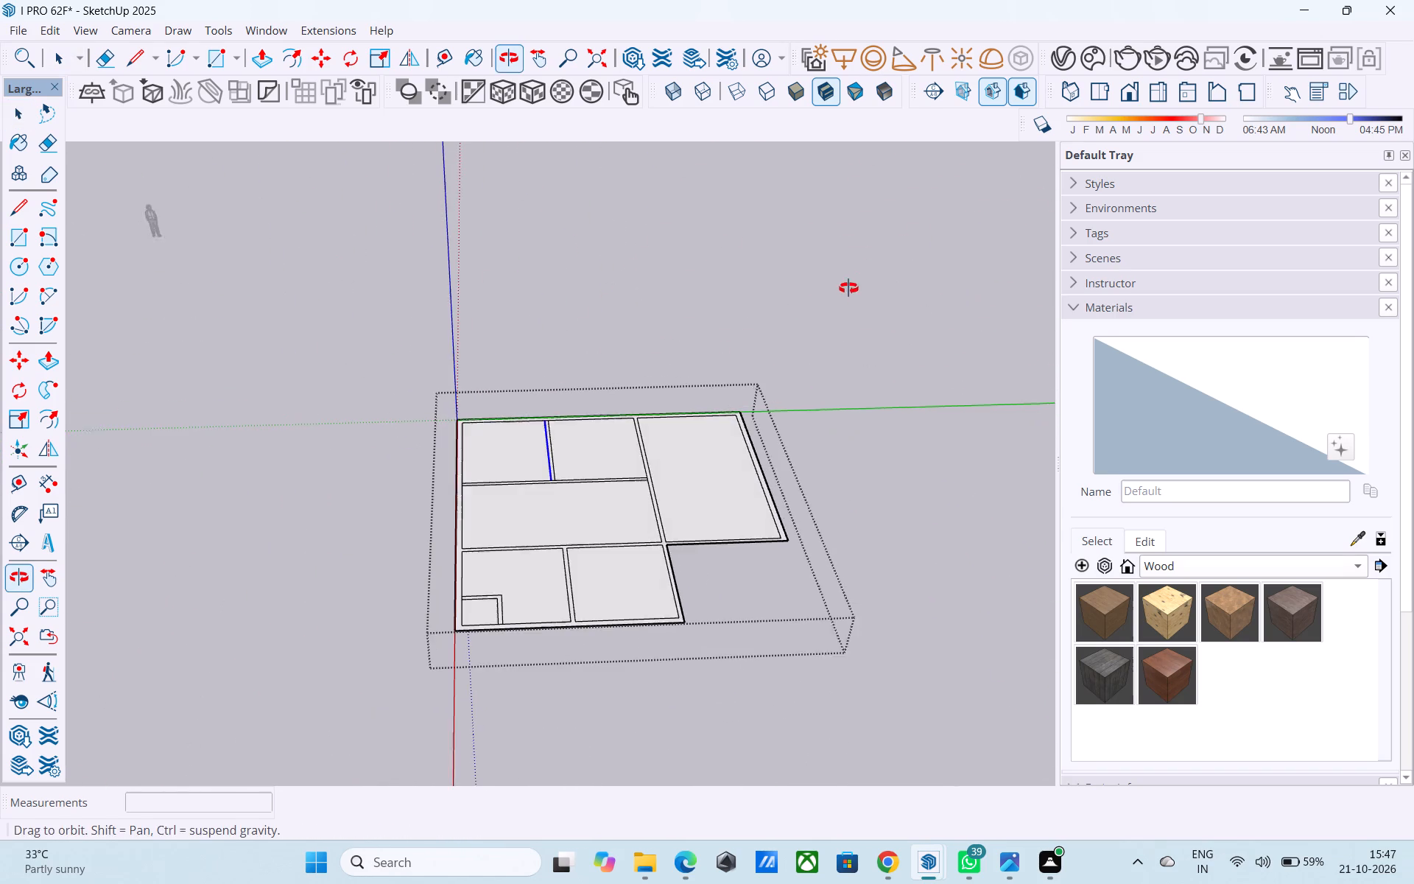
middle_click_drag(848, 288, 848, 289)
scroll(786, 250, "down", 5)
Save the model with the new partition in the origin room.
key("ctrl+s")
middle_click_drag(764, 276, 693, 332)
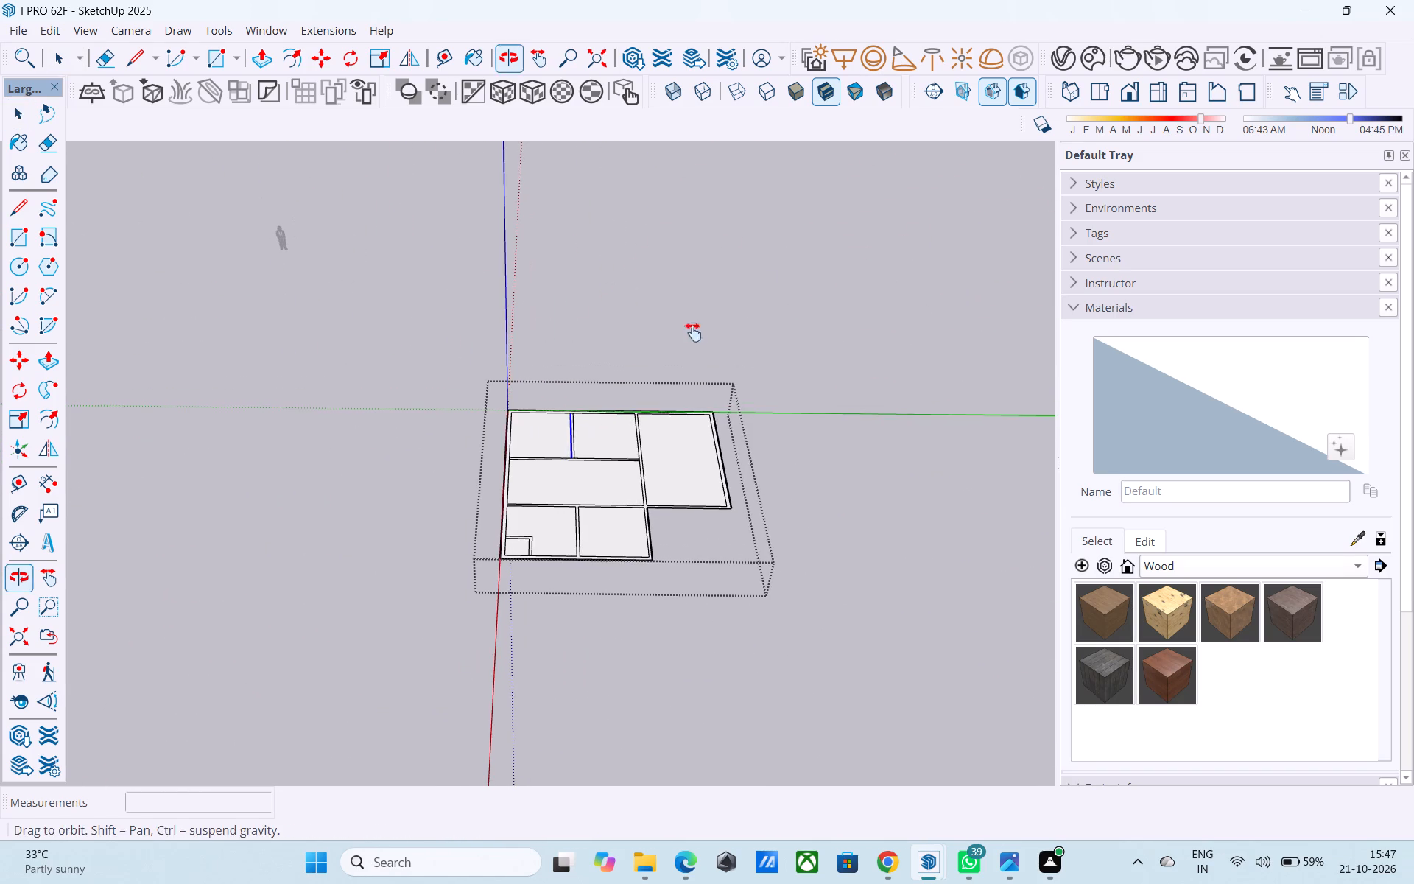
middle_click_drag(693, 332, 693, 333)
key("ctrl+s")
key("space")
Examine the overall floor plan layout from overhead, oblique and underside angles.
middle_click_drag(637, 298, 639, 371)
middle_click_drag(620, 507, 613, 502)
scroll(627, 371, "down", 3)
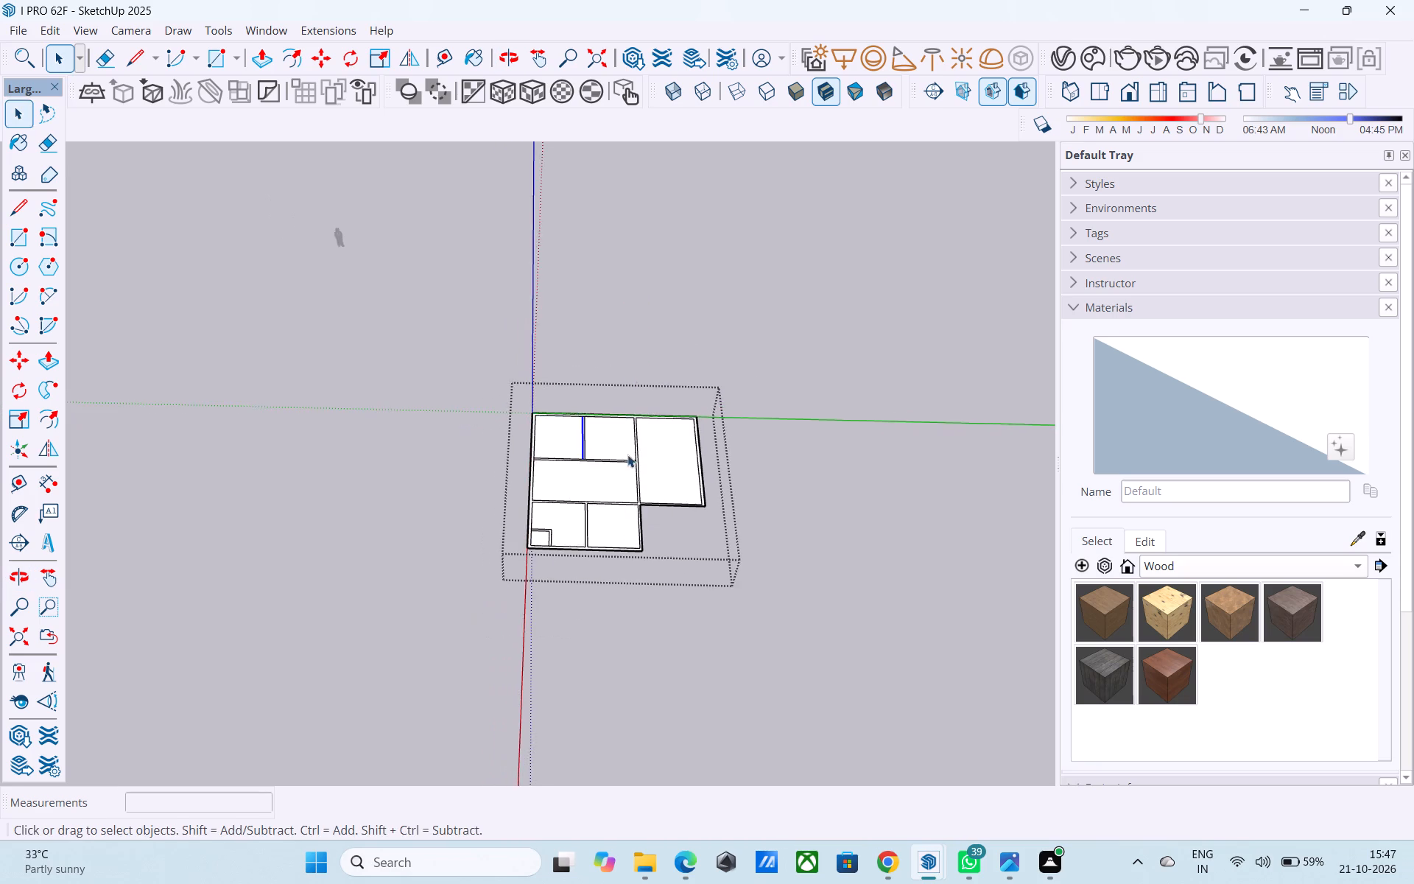
middle_click_drag(627, 460, 649, 601)
middle_click_drag(695, 516, 758, 495)
scroll(758, 495, "up", 1)
scroll(800, 432, "down", 1)
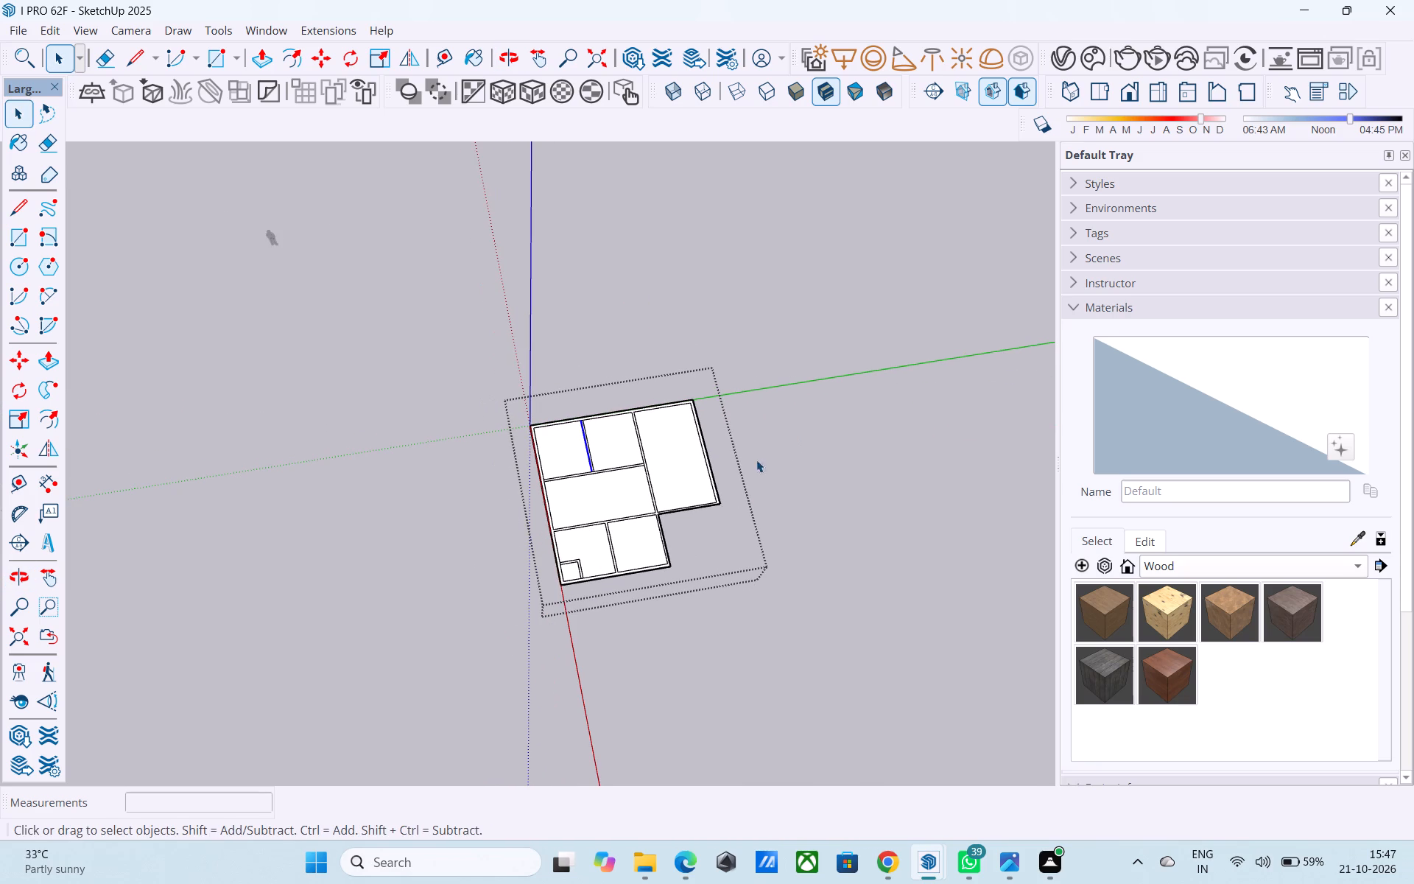
scroll(468, 576, "up", 3)
scroll(308, 533, "down", 4)
scroll(466, 472, "up", 1)
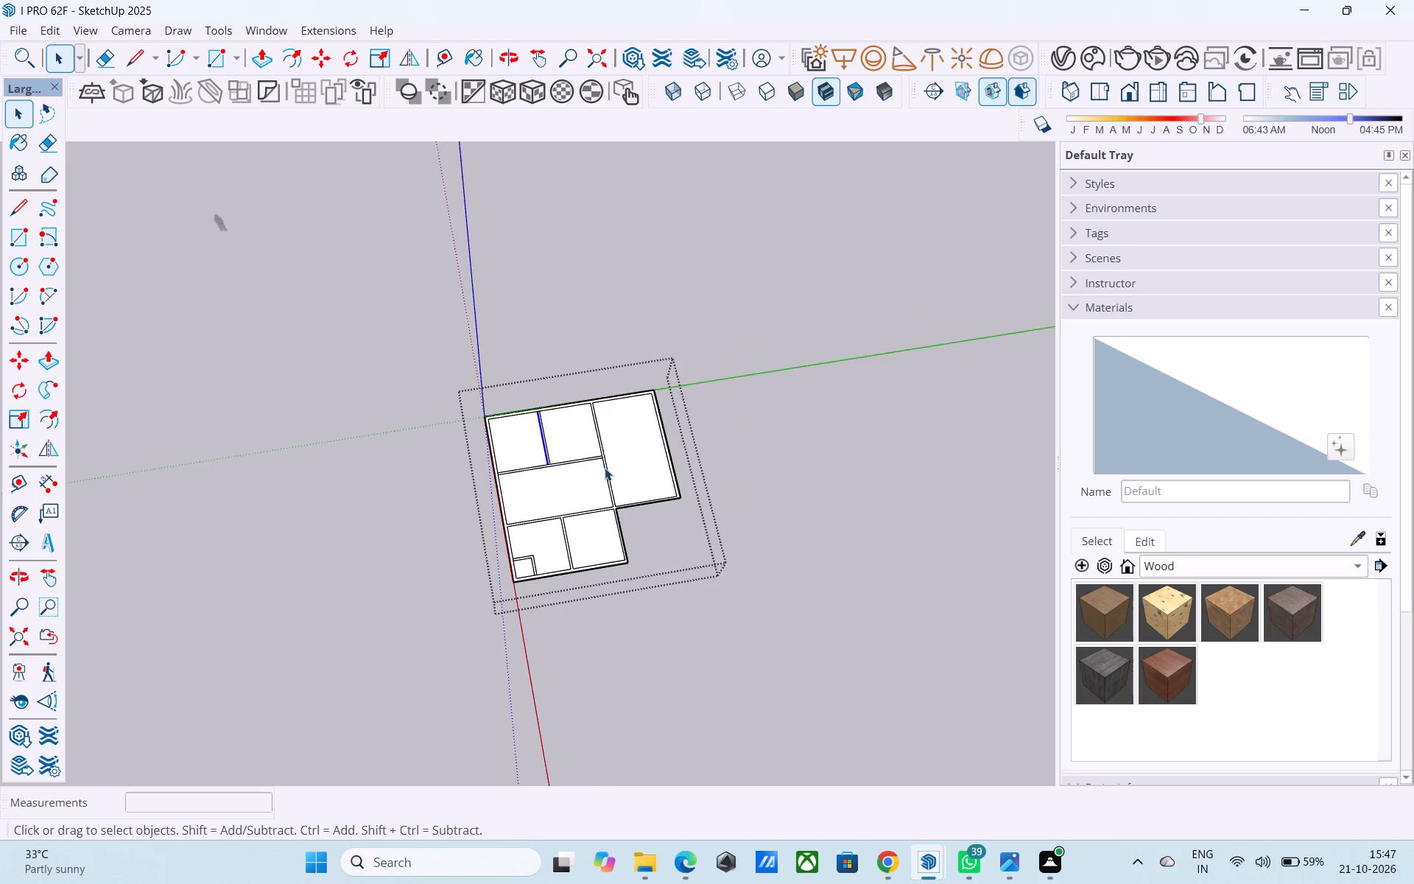
scroll(605, 466, "up", 8)
middle_click_drag(578, 539, 529, 217)
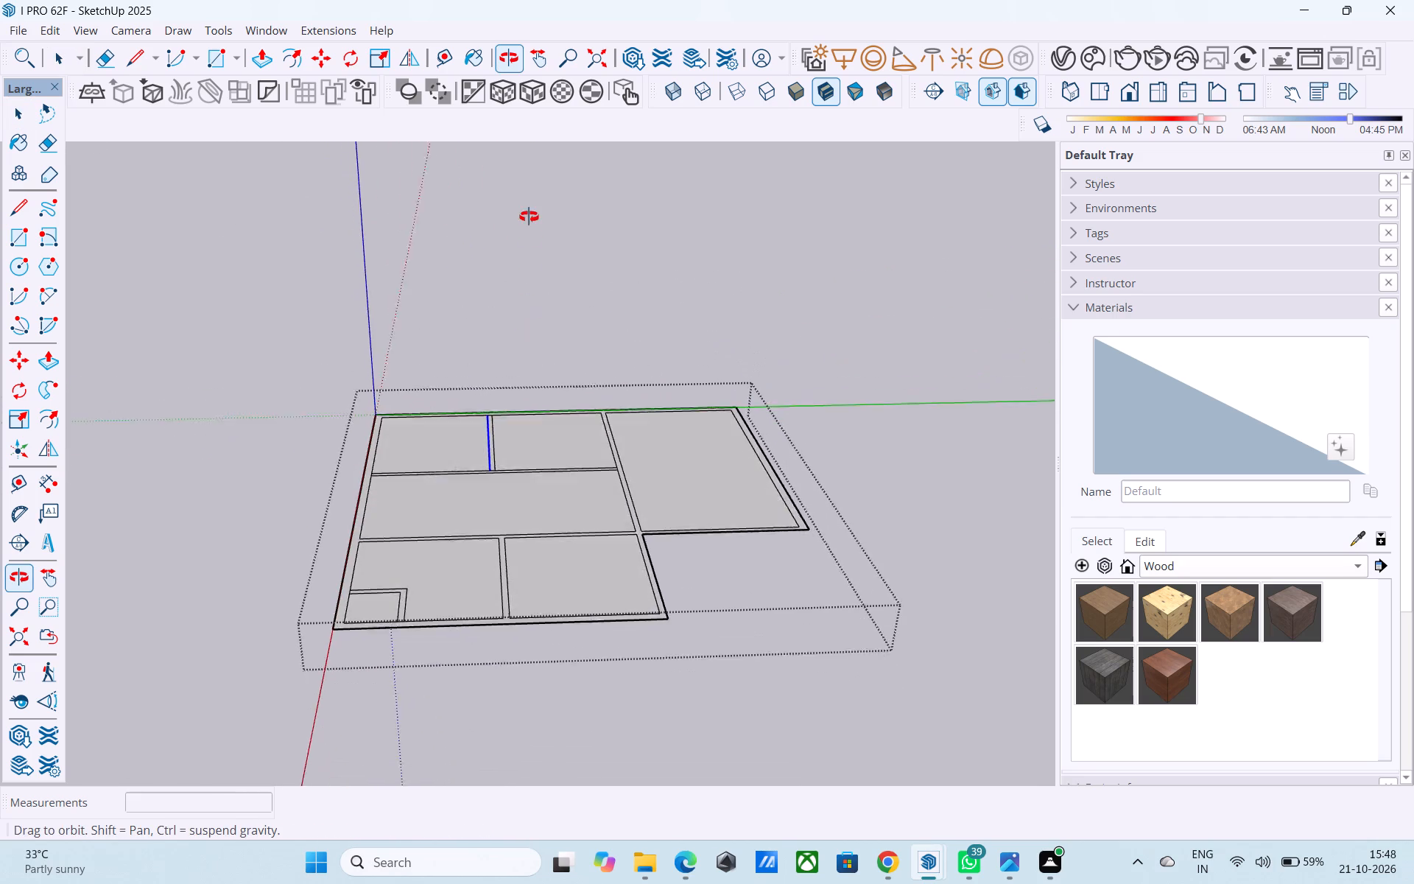
middle_click_drag(529, 217, 529, 215)
middle_click_drag(516, 491, 550, 309)
scroll(443, 483, "down", 4)
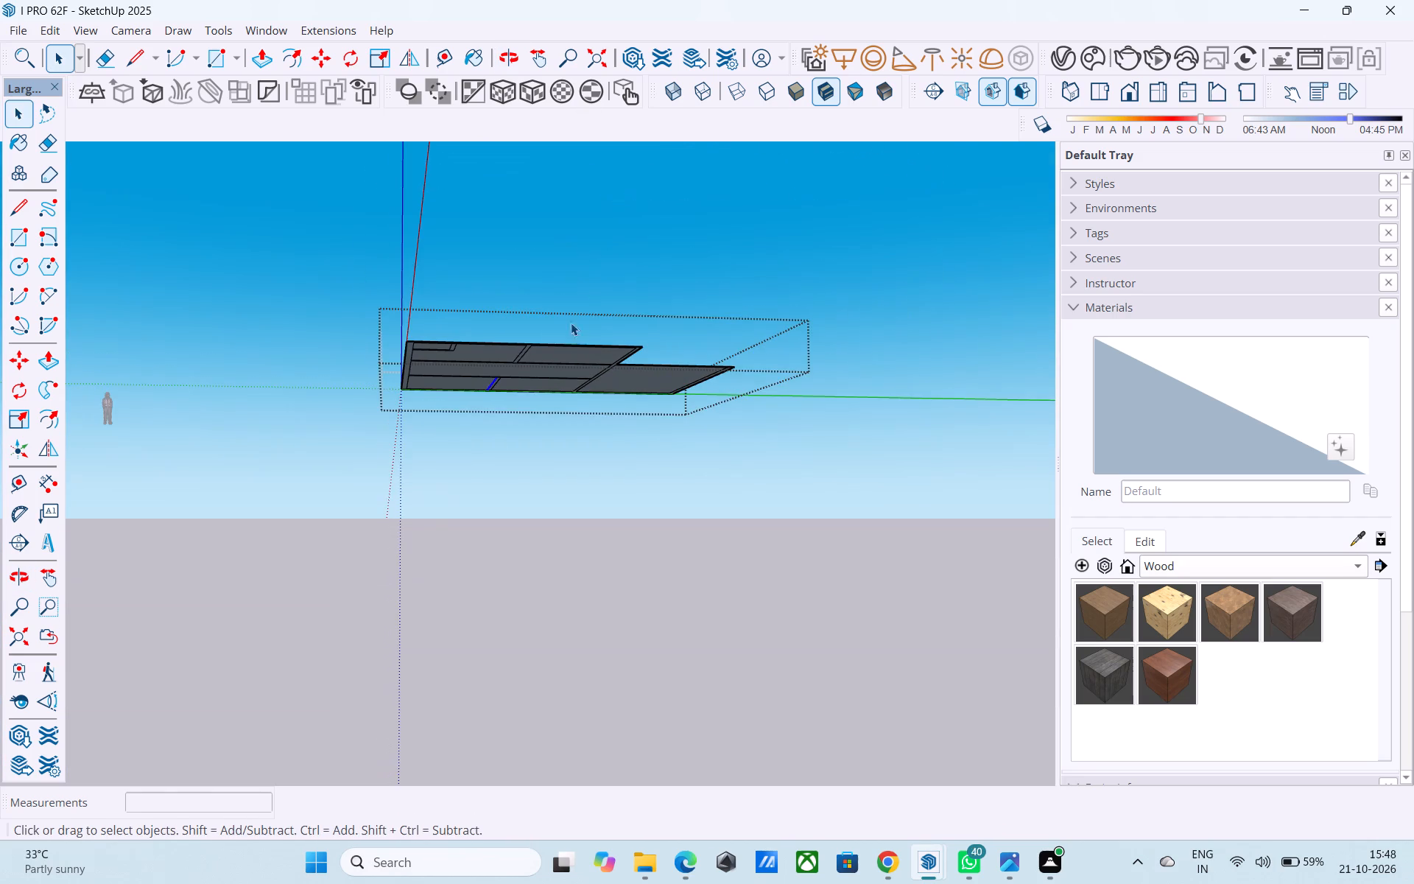
Exit editing of the floor plan group.
left_click(622, 195)
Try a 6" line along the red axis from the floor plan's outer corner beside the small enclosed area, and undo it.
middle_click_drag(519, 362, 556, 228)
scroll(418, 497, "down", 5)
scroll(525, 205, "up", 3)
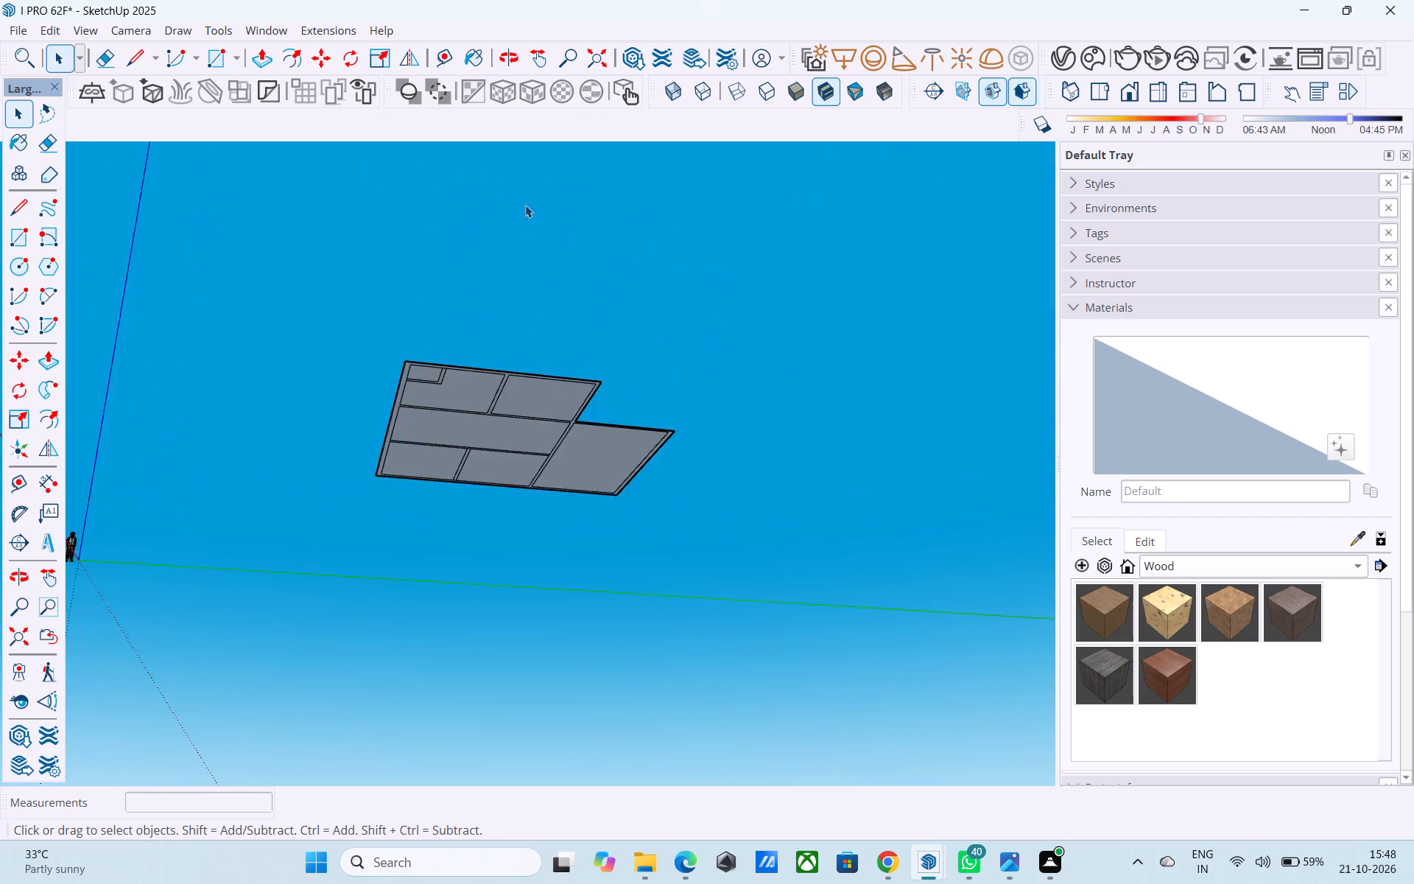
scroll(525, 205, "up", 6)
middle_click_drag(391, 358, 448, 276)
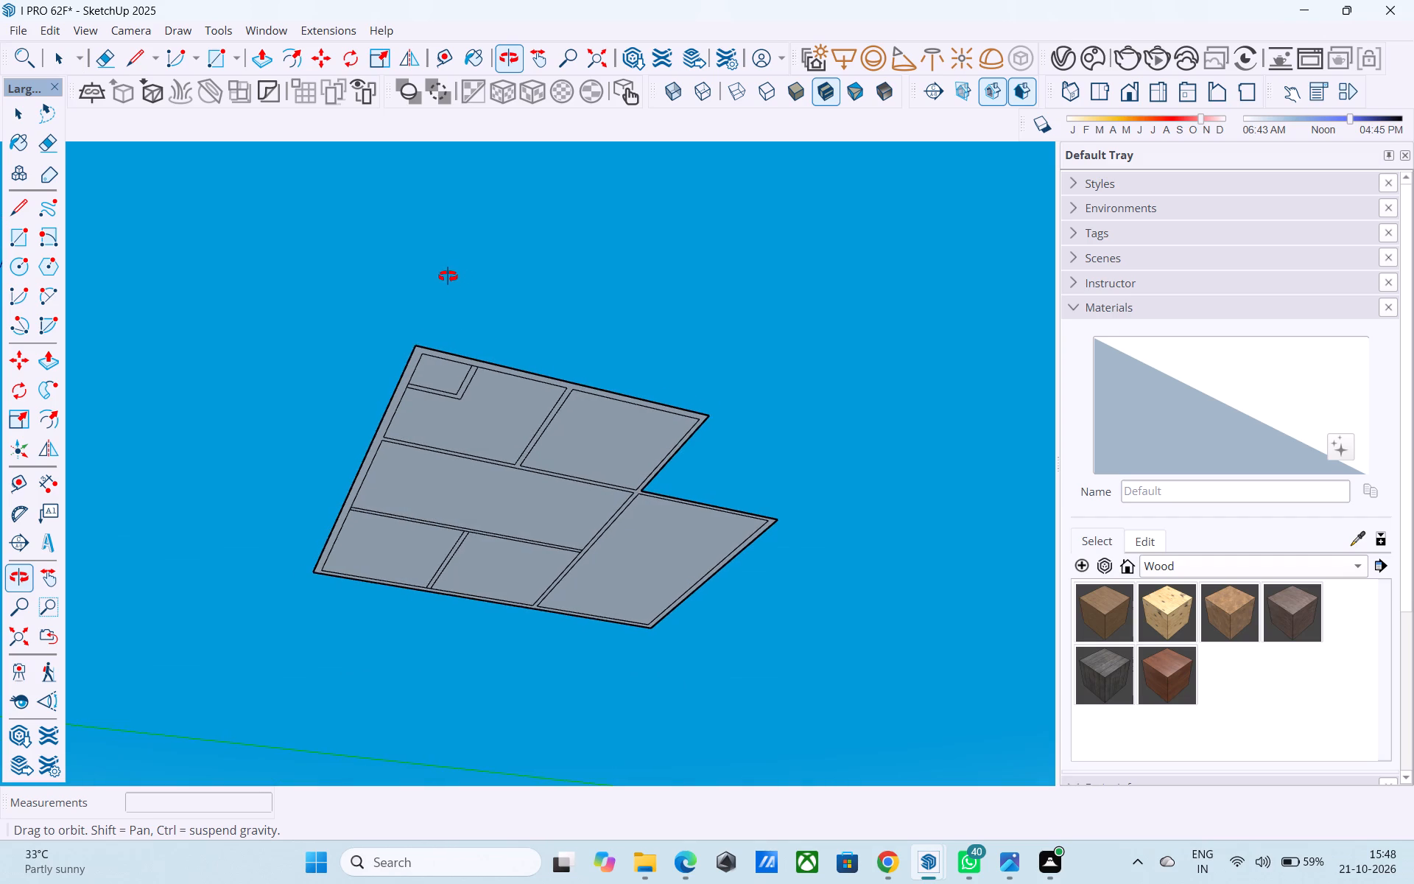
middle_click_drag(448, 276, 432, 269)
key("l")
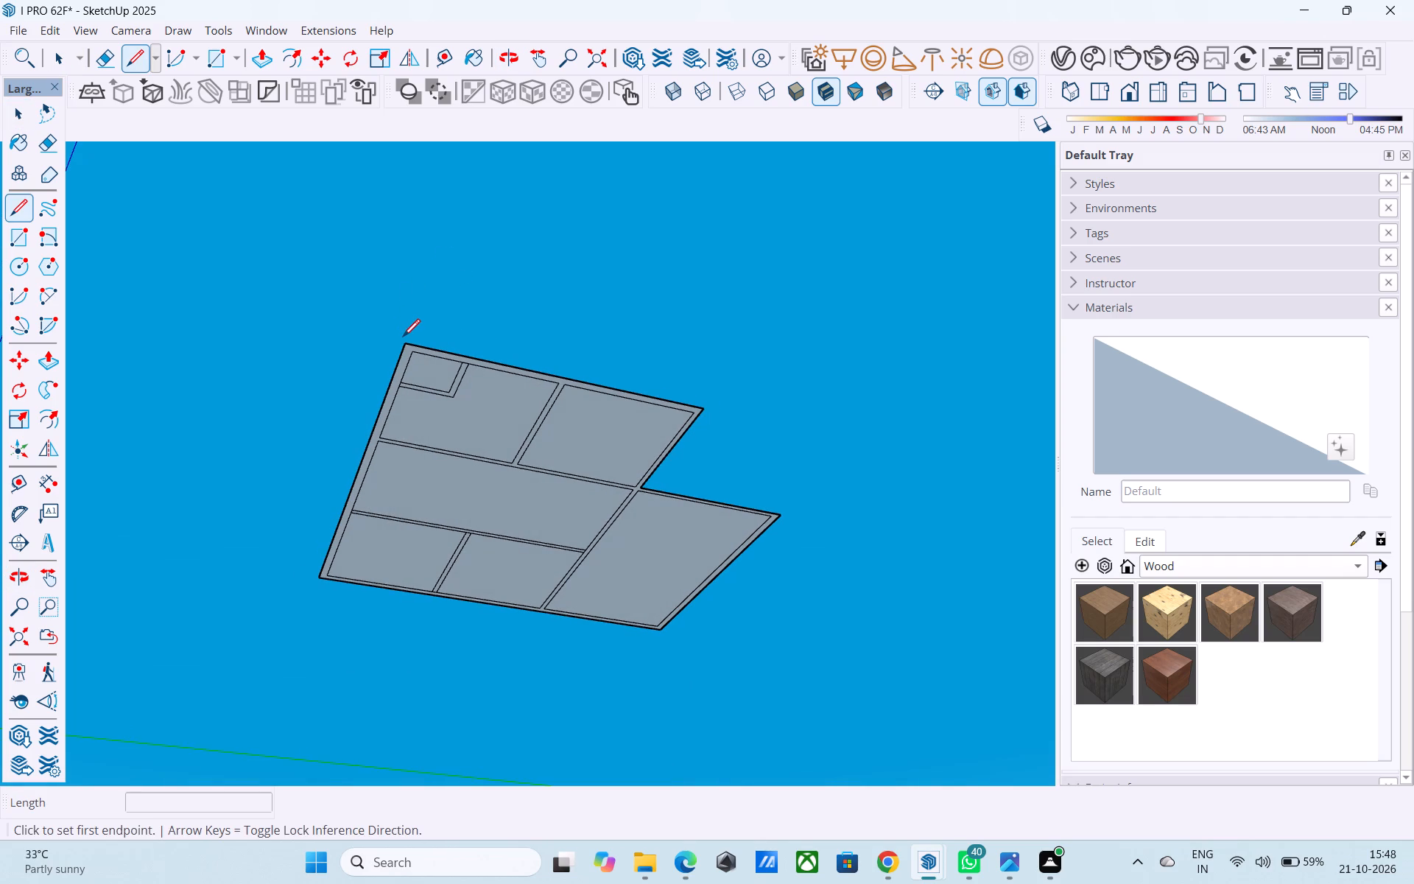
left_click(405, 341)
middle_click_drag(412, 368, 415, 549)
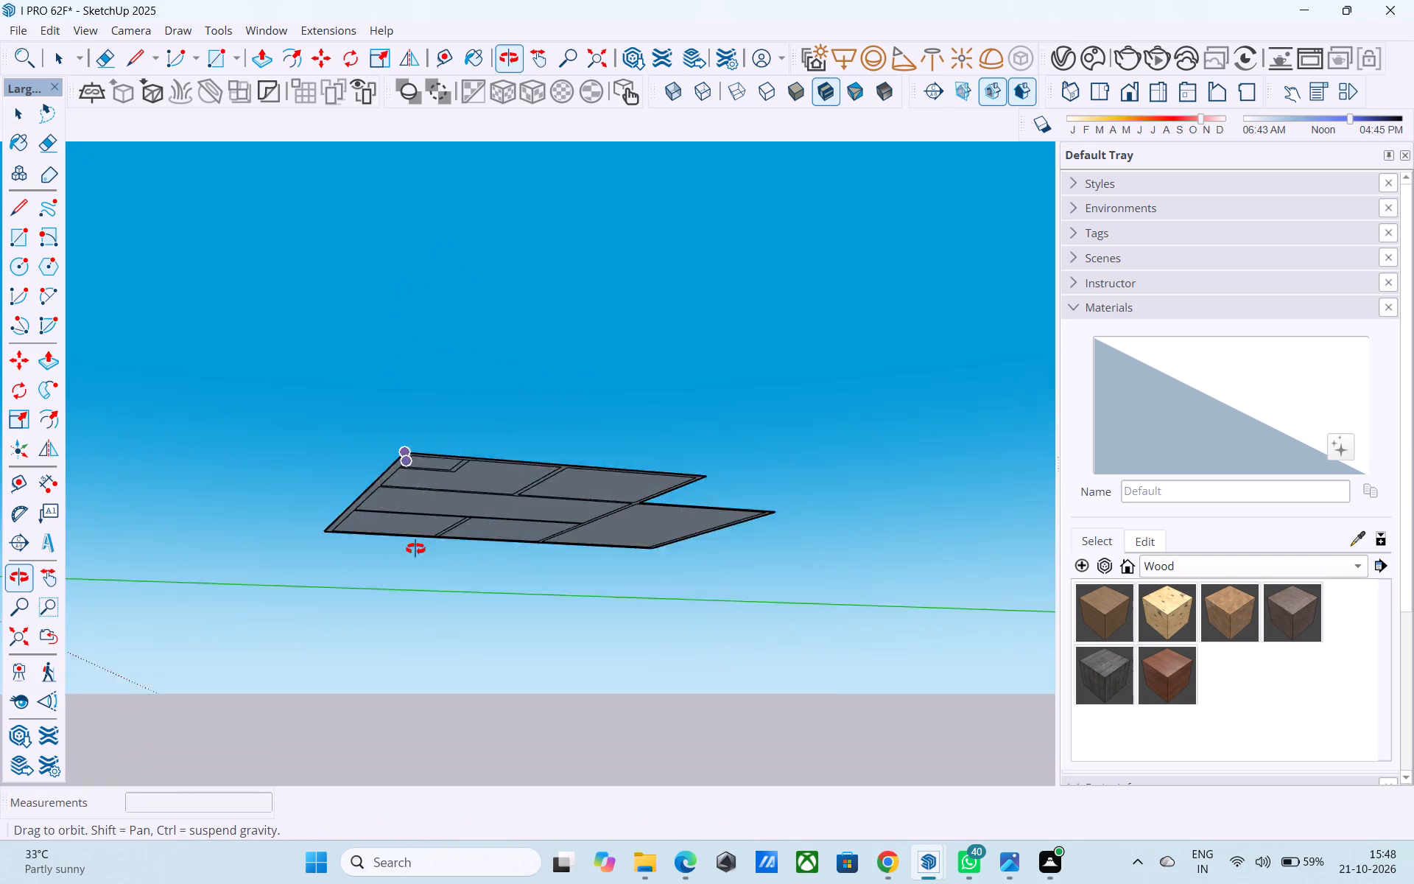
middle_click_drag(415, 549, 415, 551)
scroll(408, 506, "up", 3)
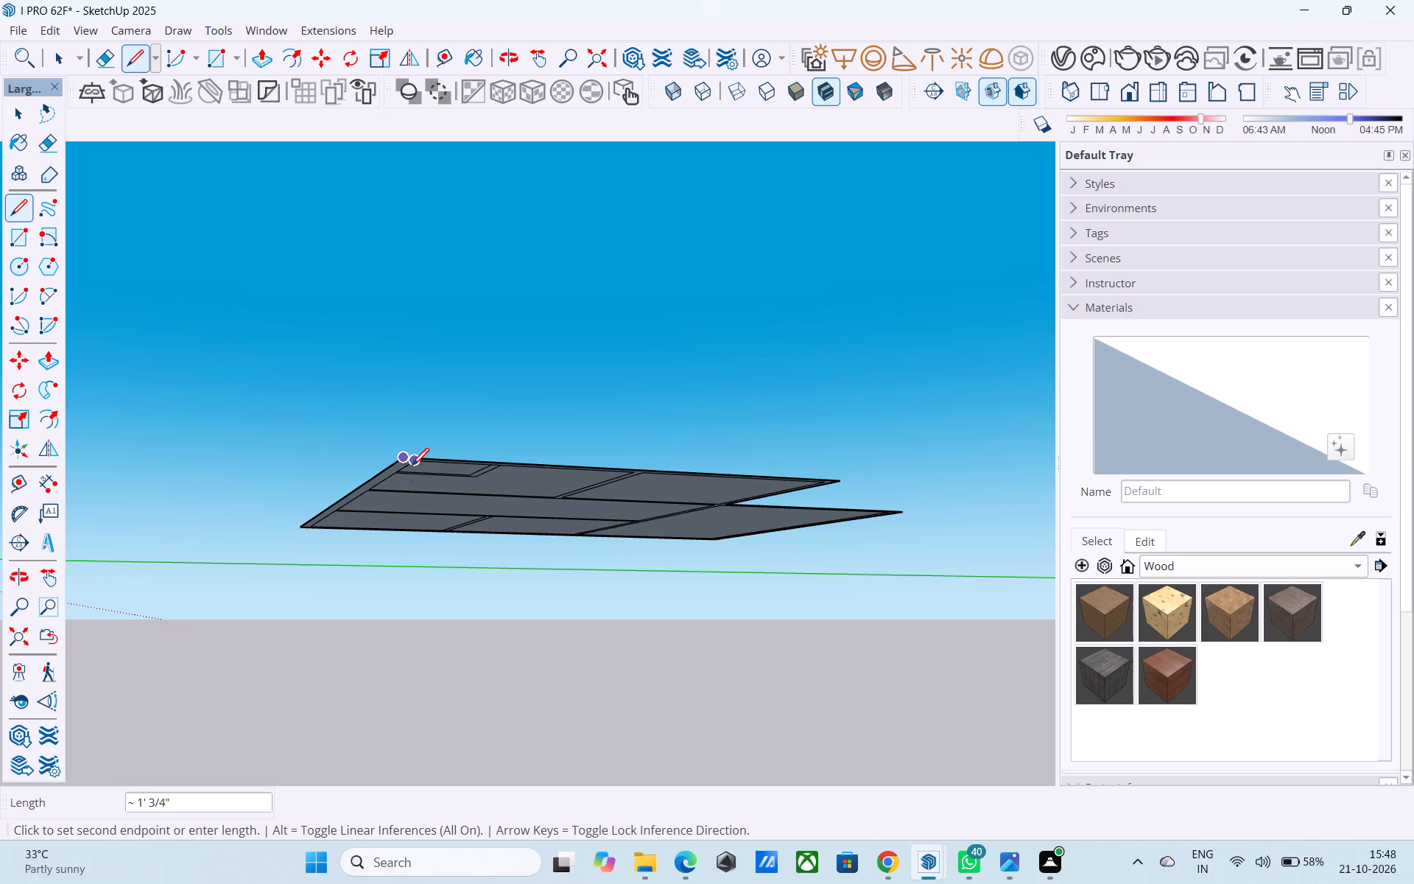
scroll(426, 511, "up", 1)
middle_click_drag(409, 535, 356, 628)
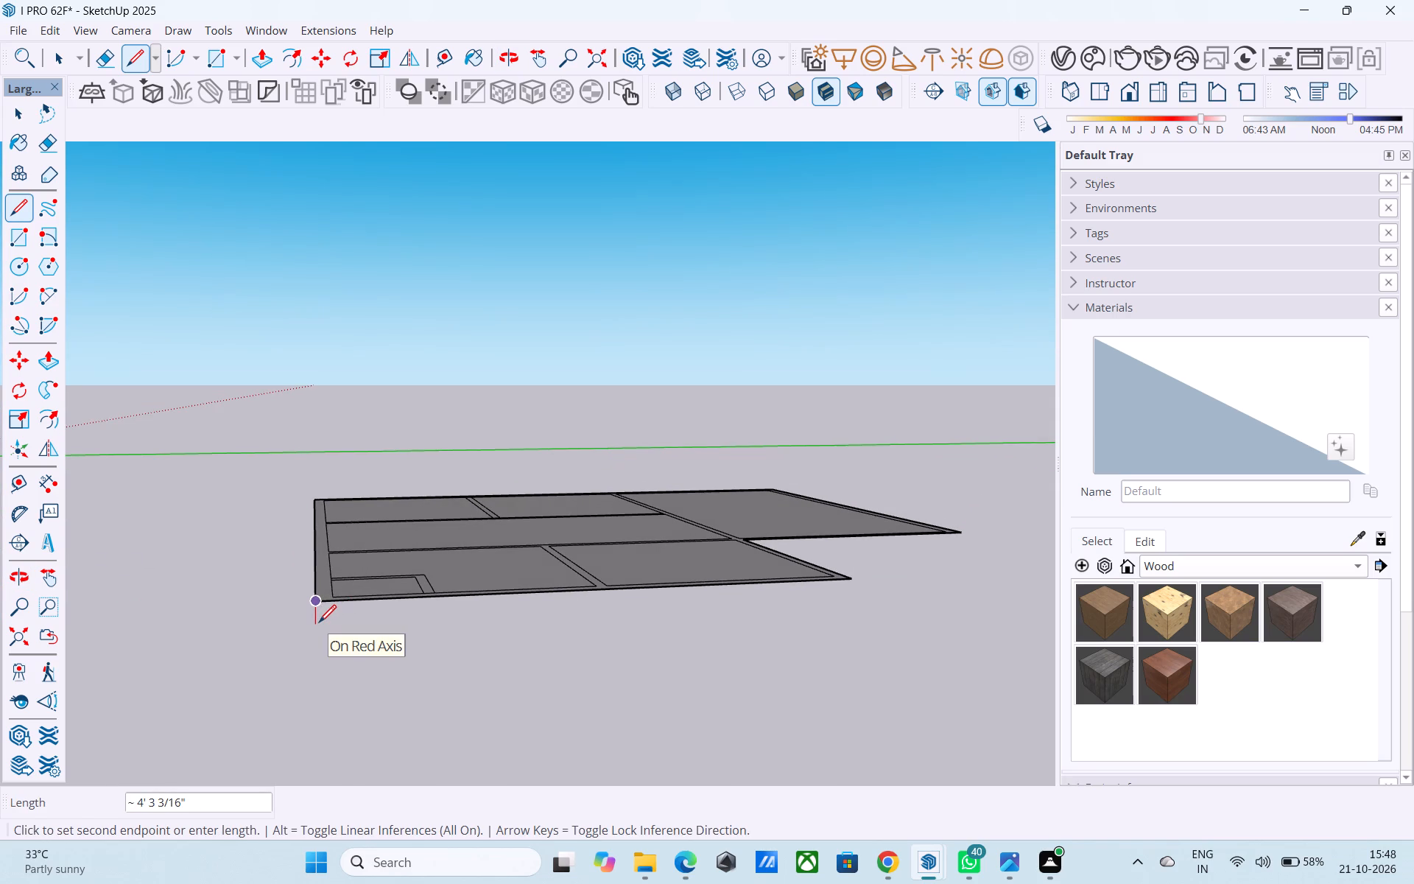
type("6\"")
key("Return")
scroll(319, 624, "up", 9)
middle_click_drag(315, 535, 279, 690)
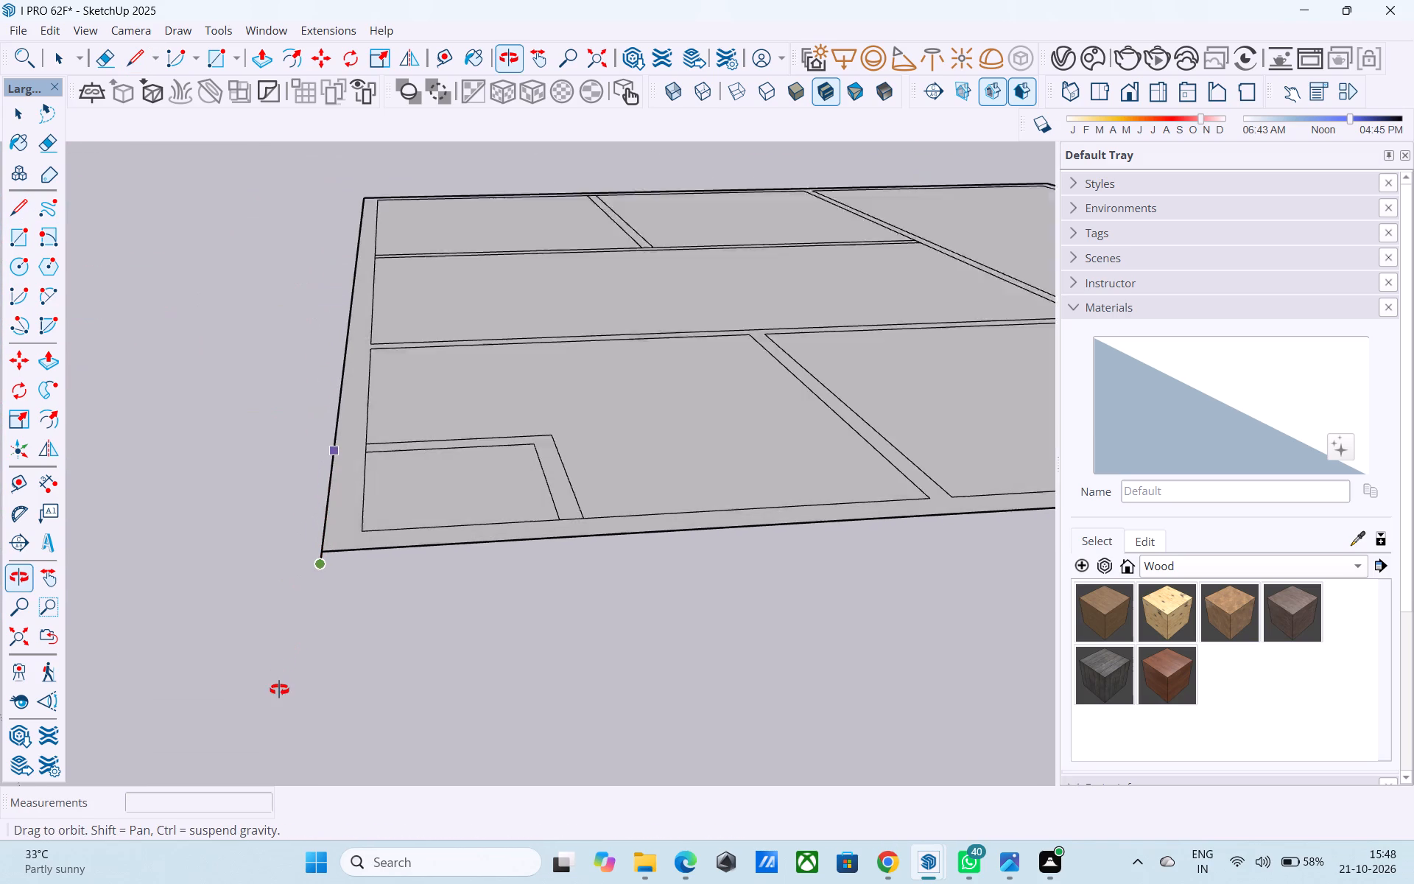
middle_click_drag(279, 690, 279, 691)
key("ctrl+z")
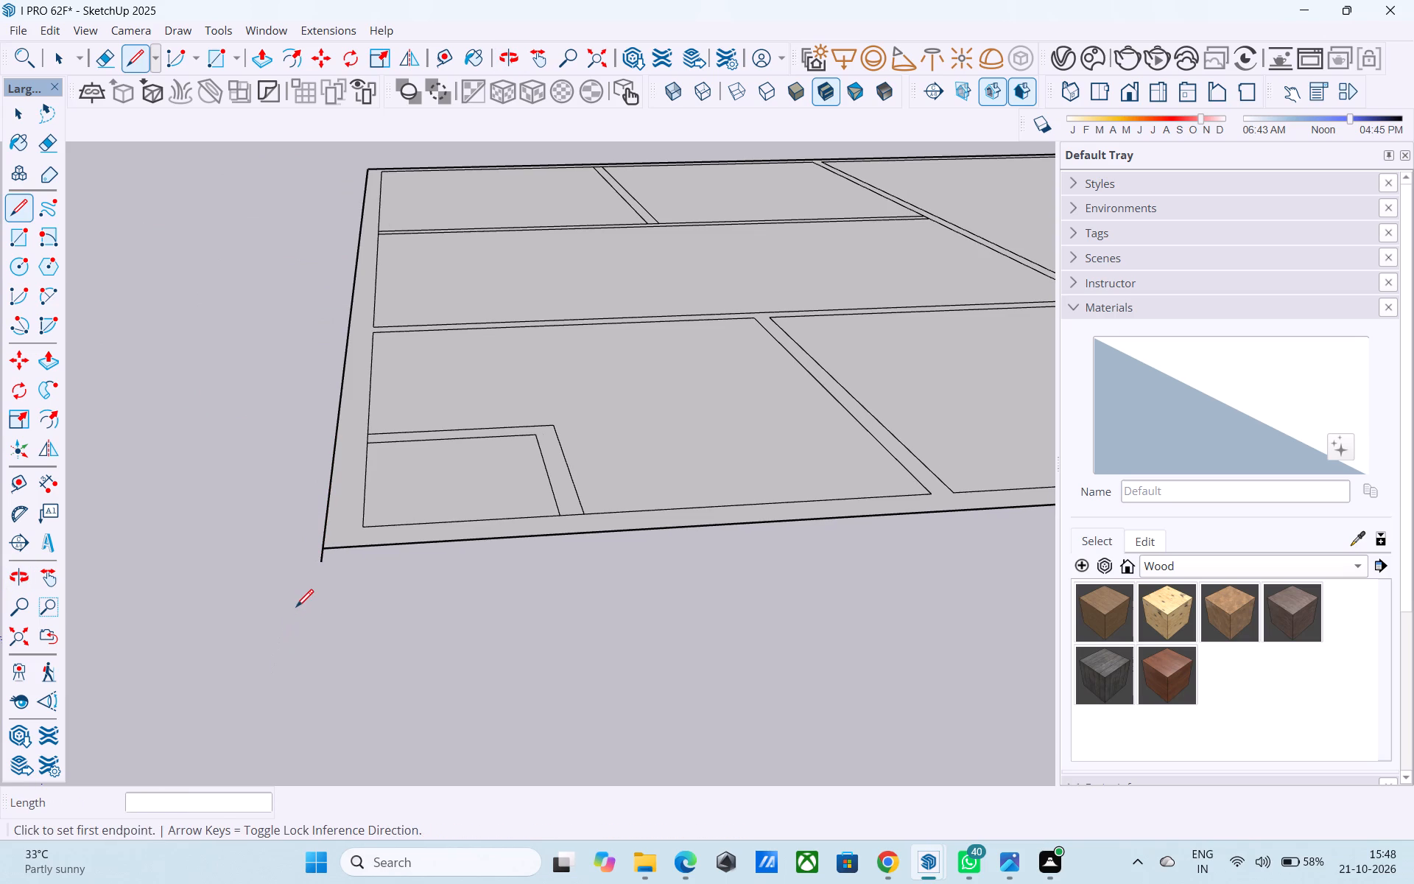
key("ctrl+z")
Draw a 6" vertical line down along the blue axis from the outer corner beside the small enclosed area.
left_click(326, 550)
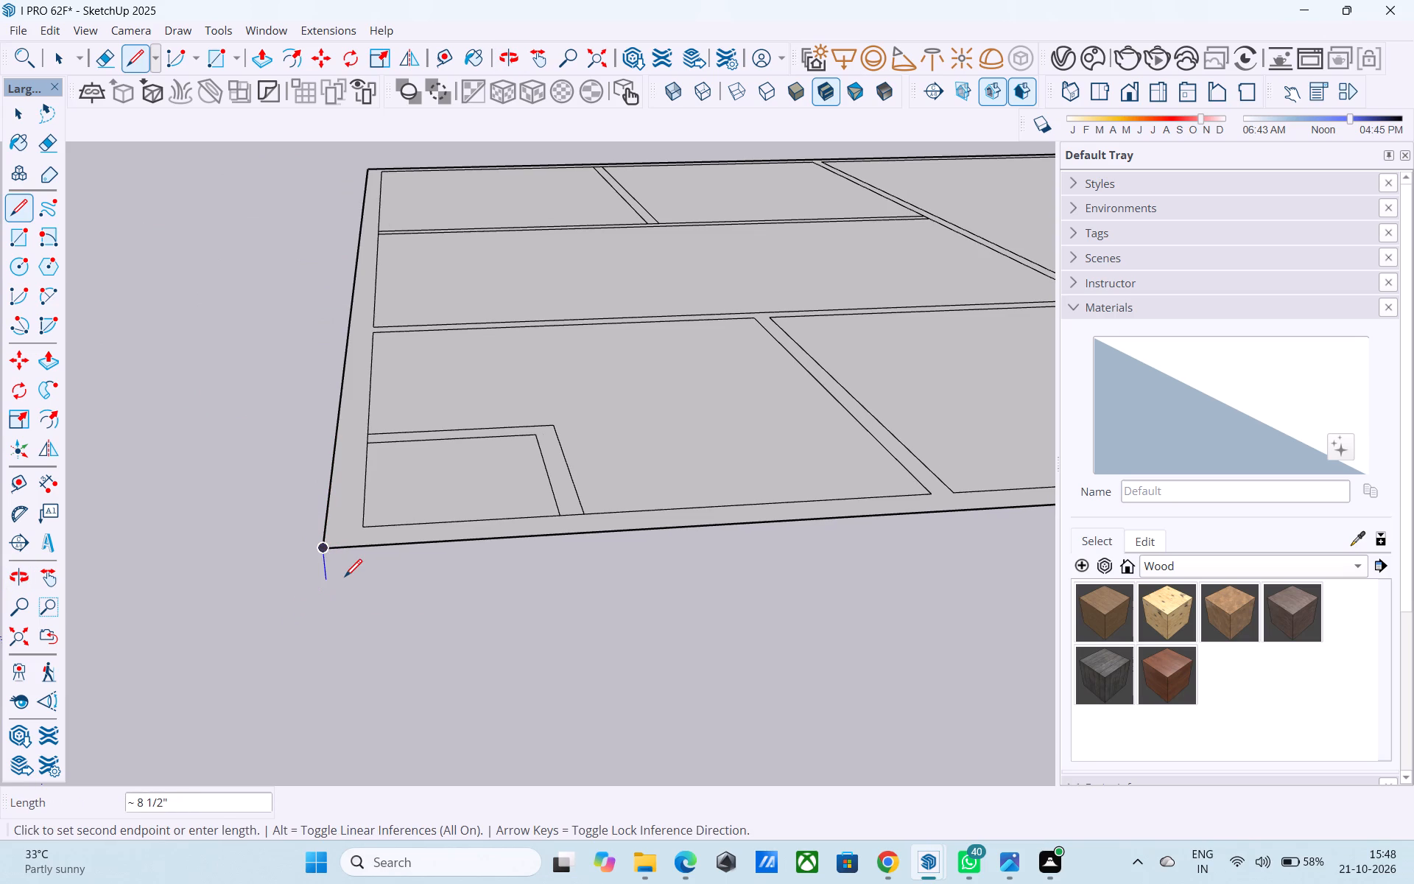
type("6\"")
key("Return")
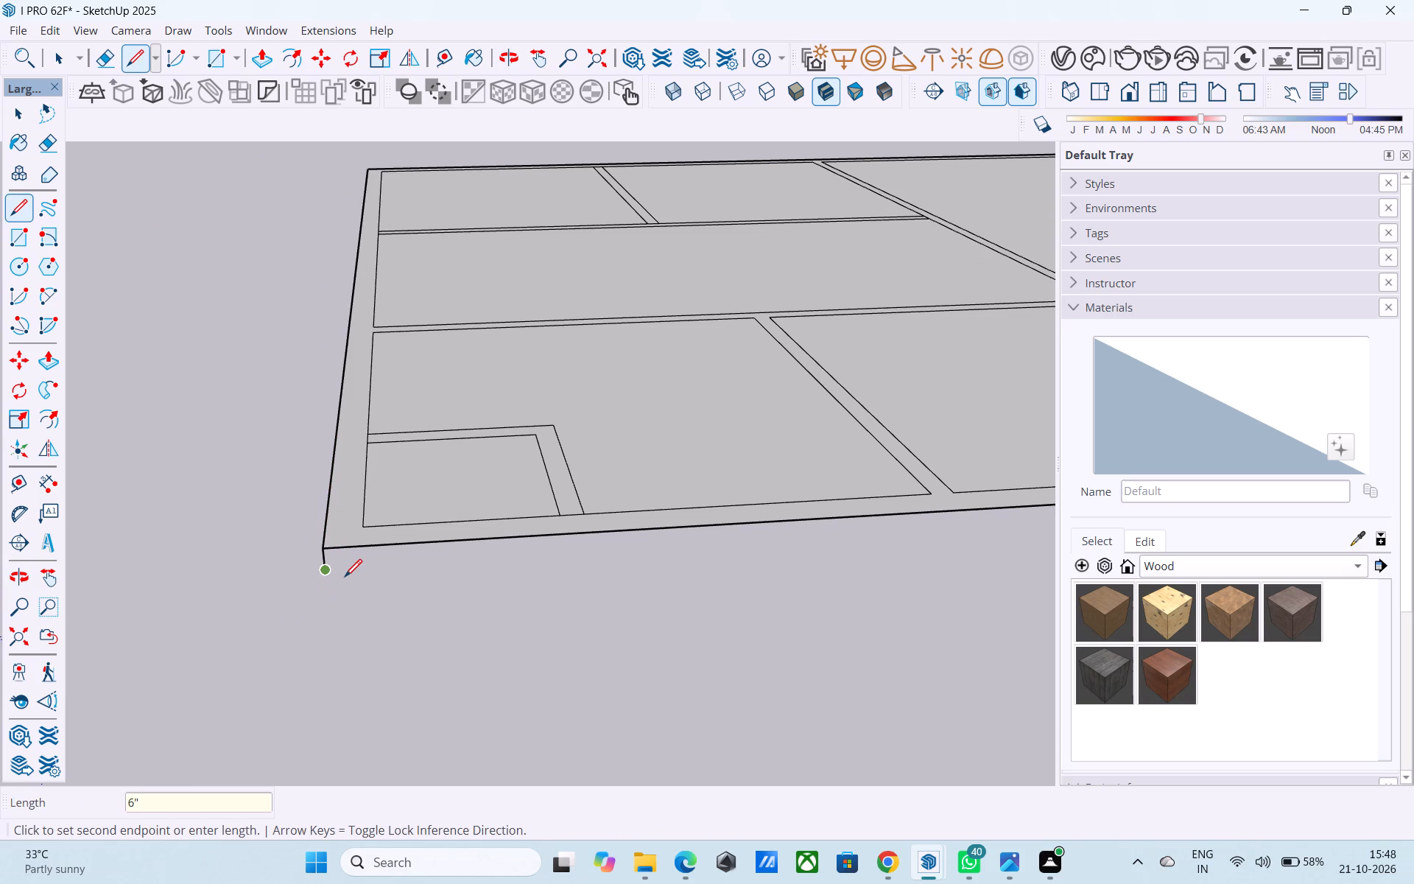
key("space")
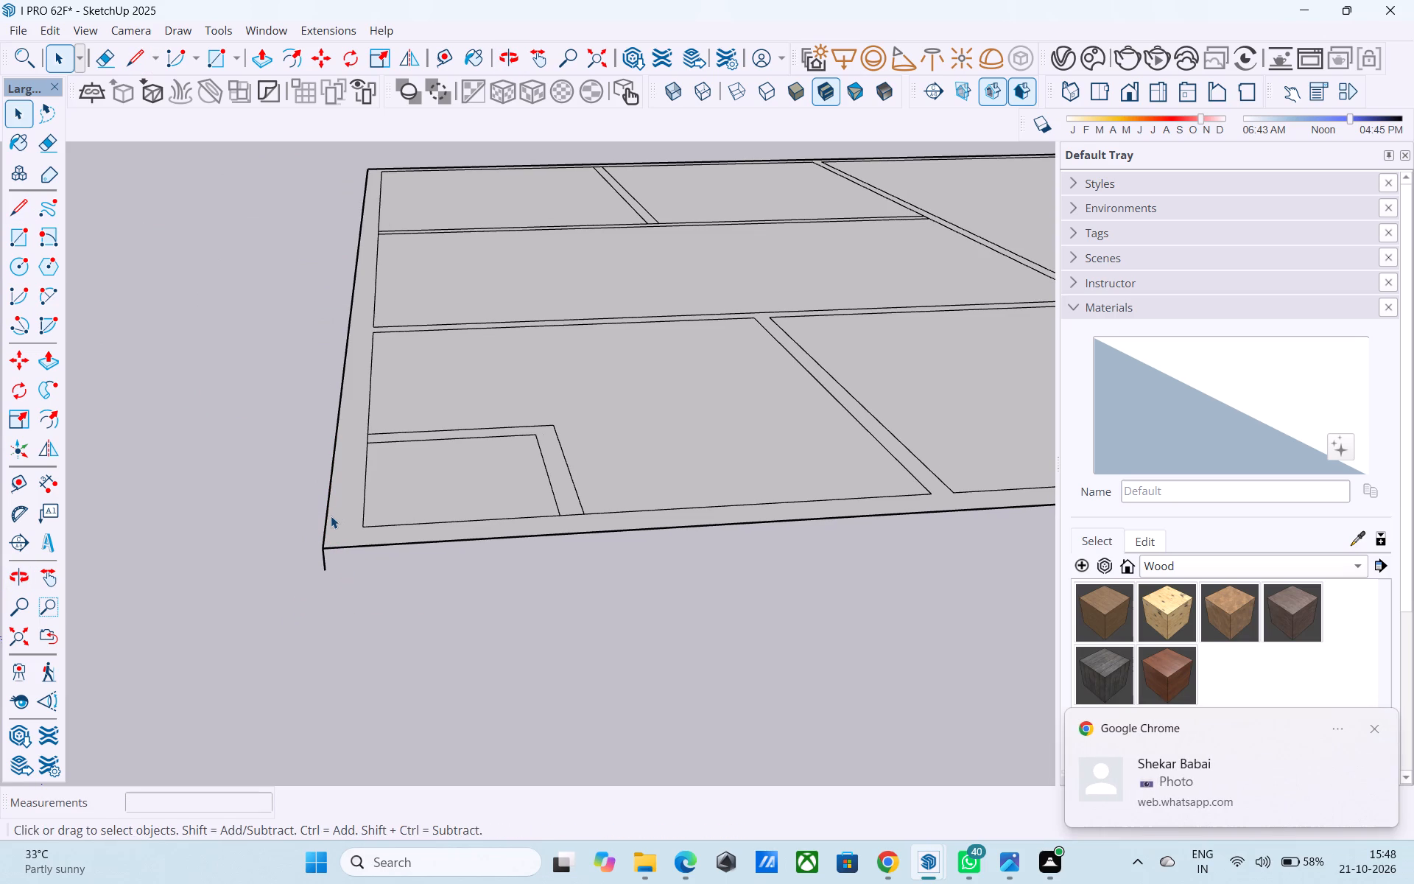
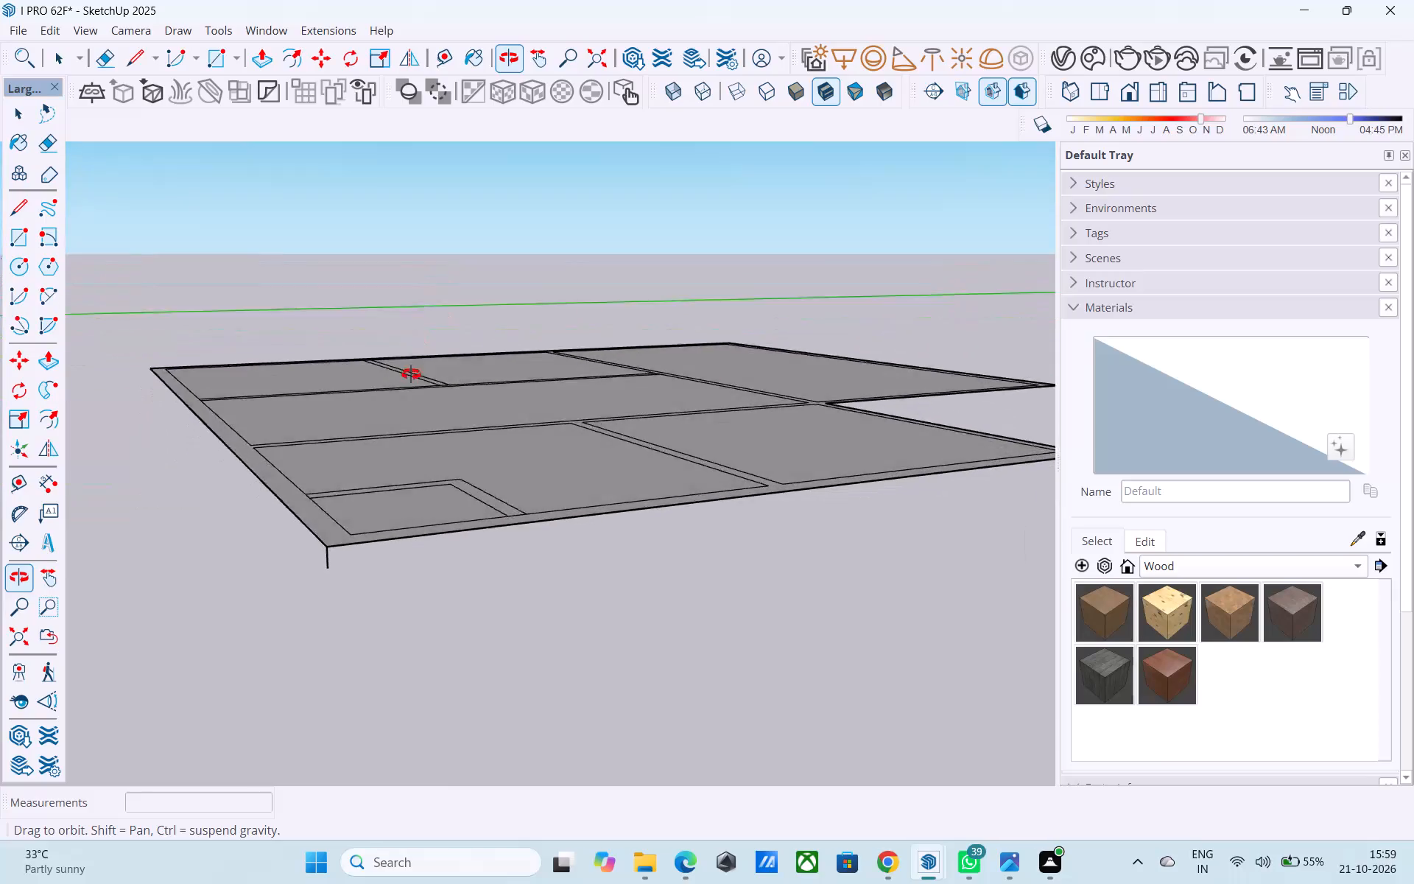
Draw a 6" vertical line down from the floor plan's outer corner diagonally opposite the one already marked.
middle_click_drag(398, 406, 401, 386)
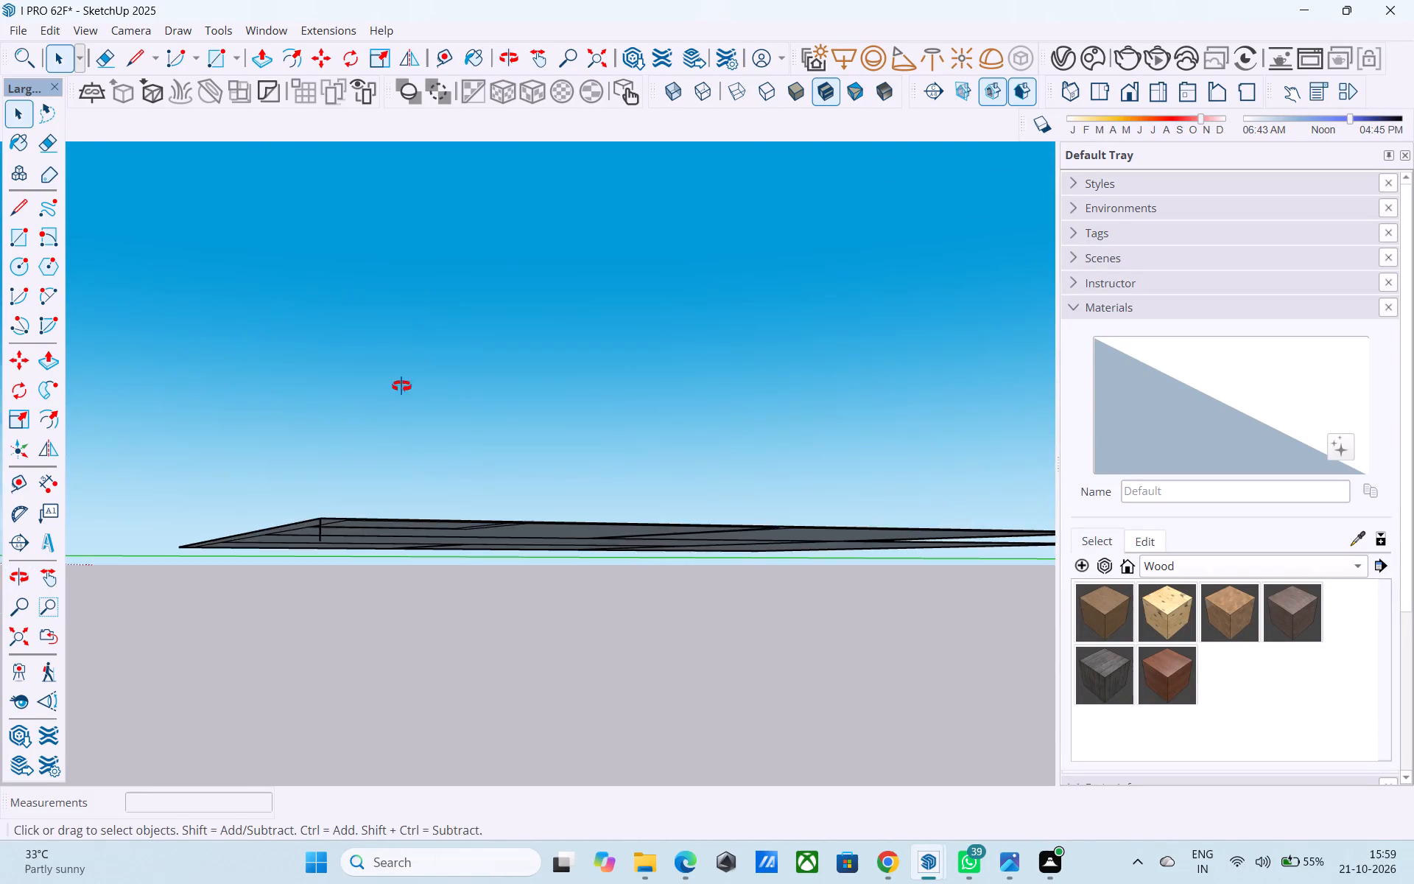
middle_click_drag(401, 386, 432, 343)
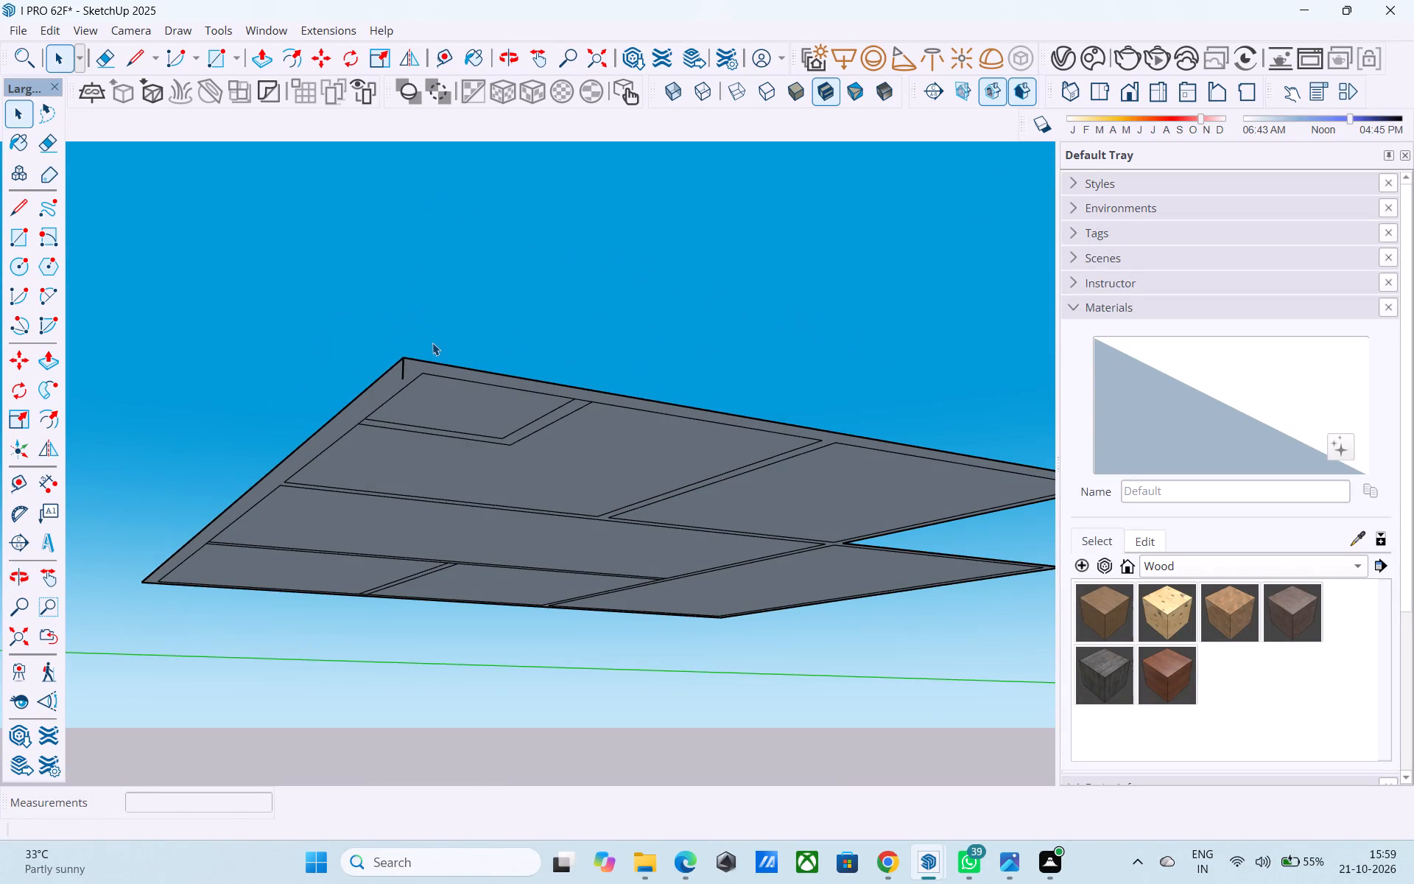
middle_click_drag(511, 488, 330, 492)
scroll(303, 441, "down", 5)
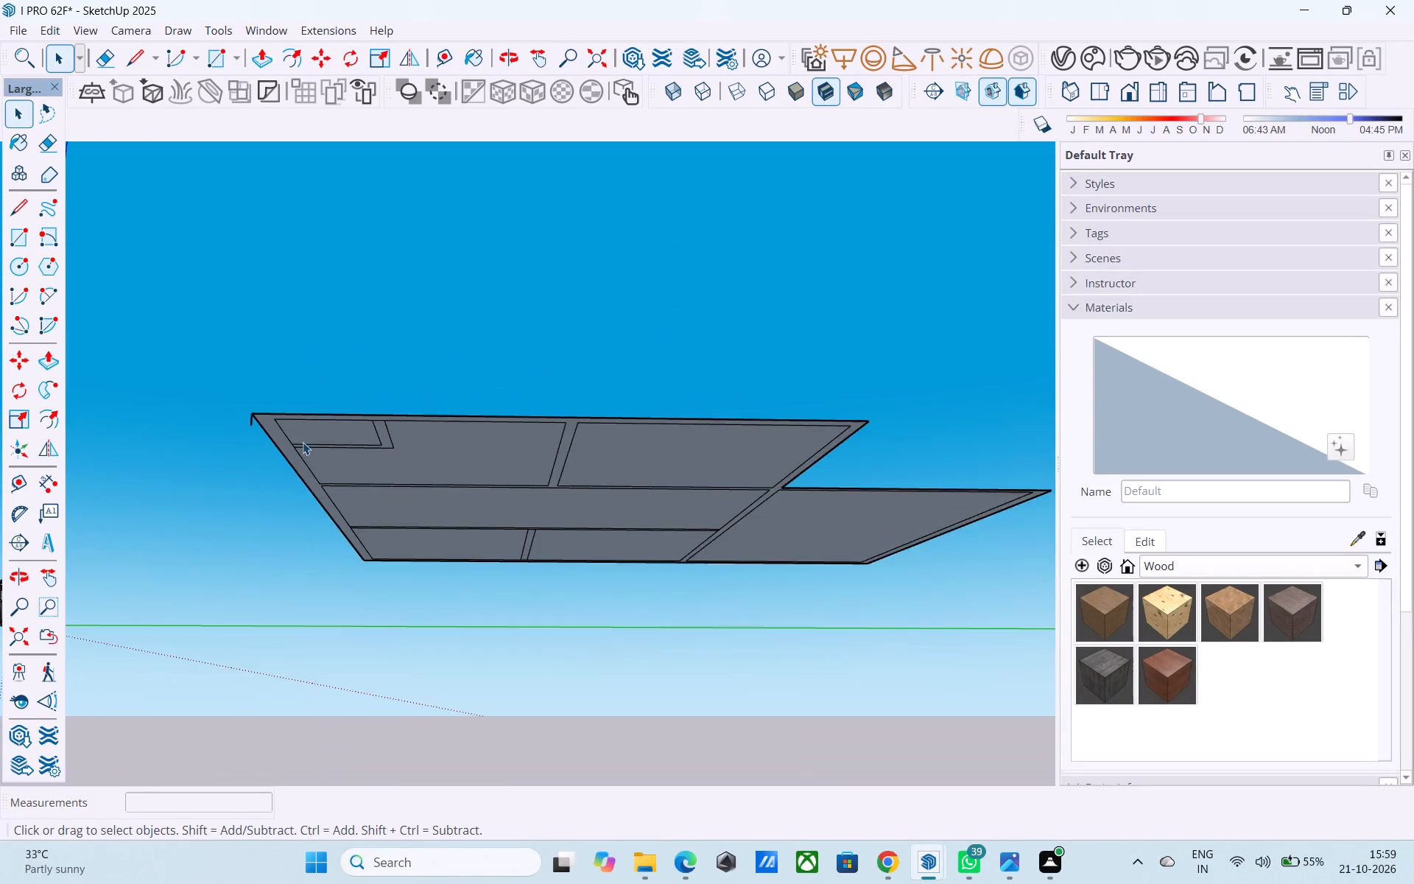
scroll(303, 442, "down", 5)
middle_click_drag(518, 497, 250, 505)
scroll(661, 526, "up", 11)
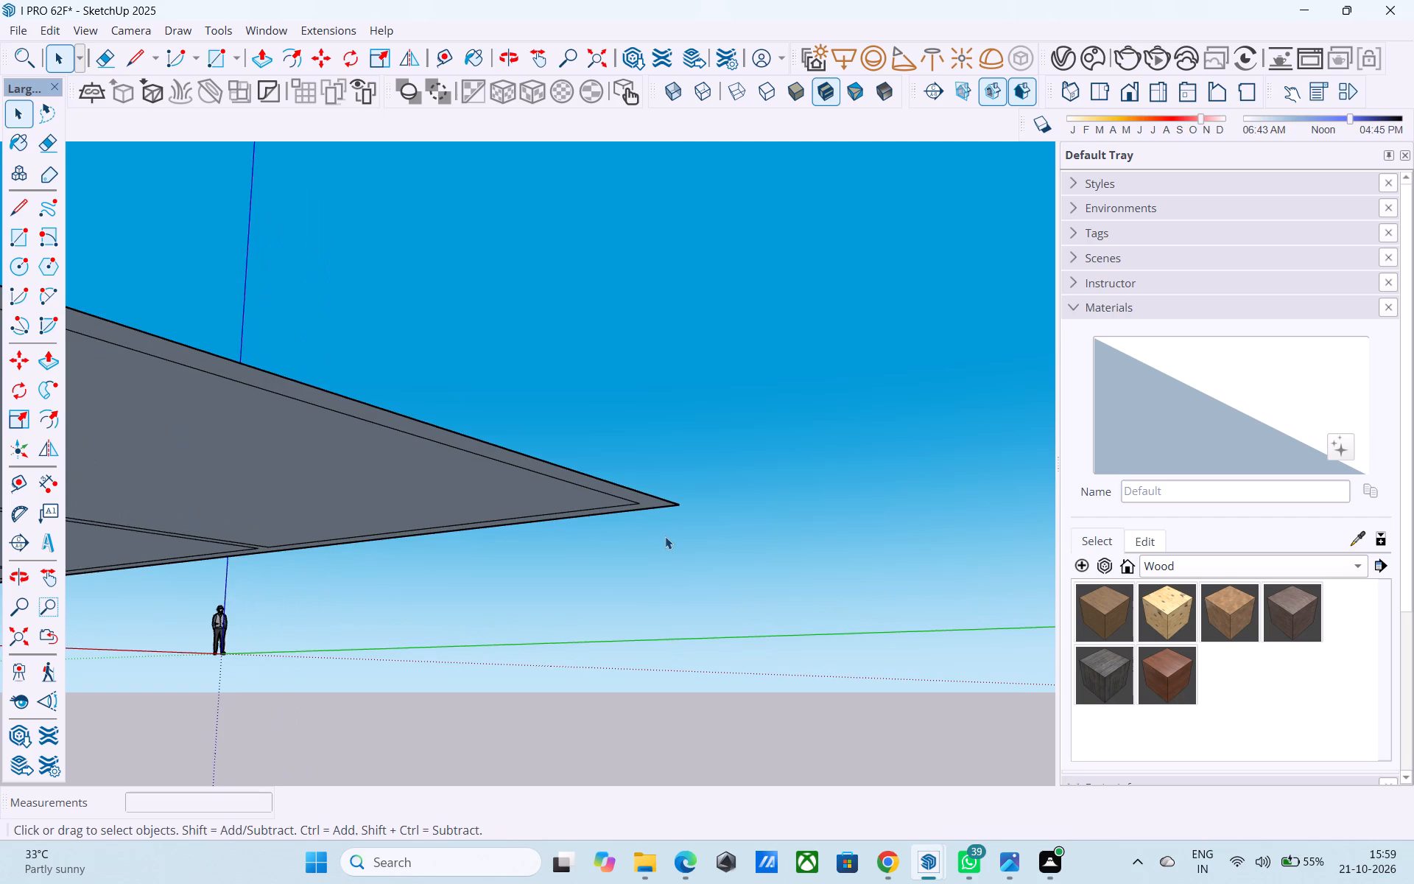
key("l")
left_click(672, 502)
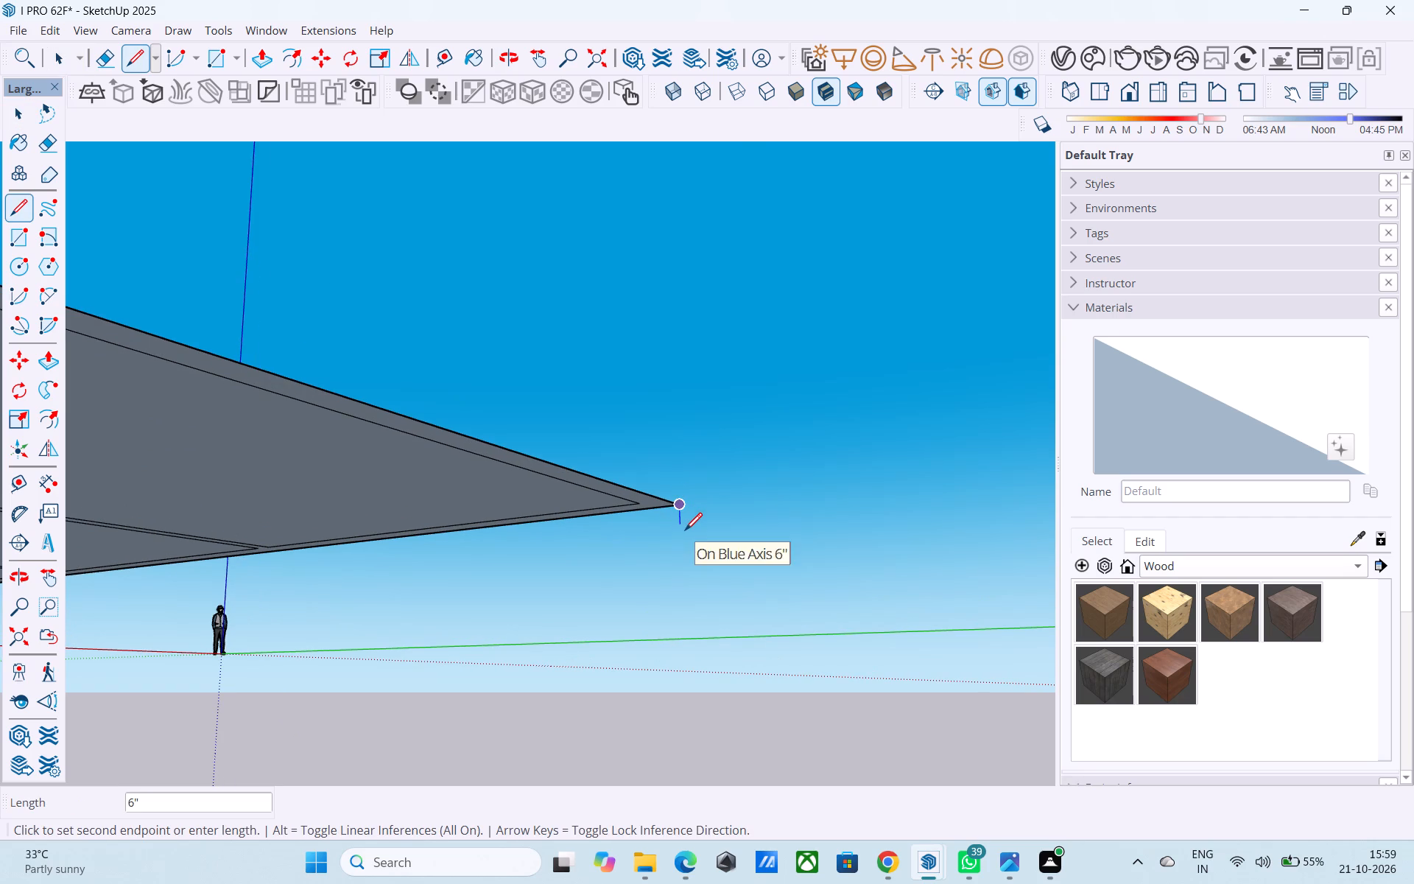
left_click(685, 532)
Draw a 40' by 40' horizontal rectangle below the floor plan, between the lower ends of the two vertical offset lines.
key("r")
left_click(686, 530)
scroll(775, 429, "down", 3)
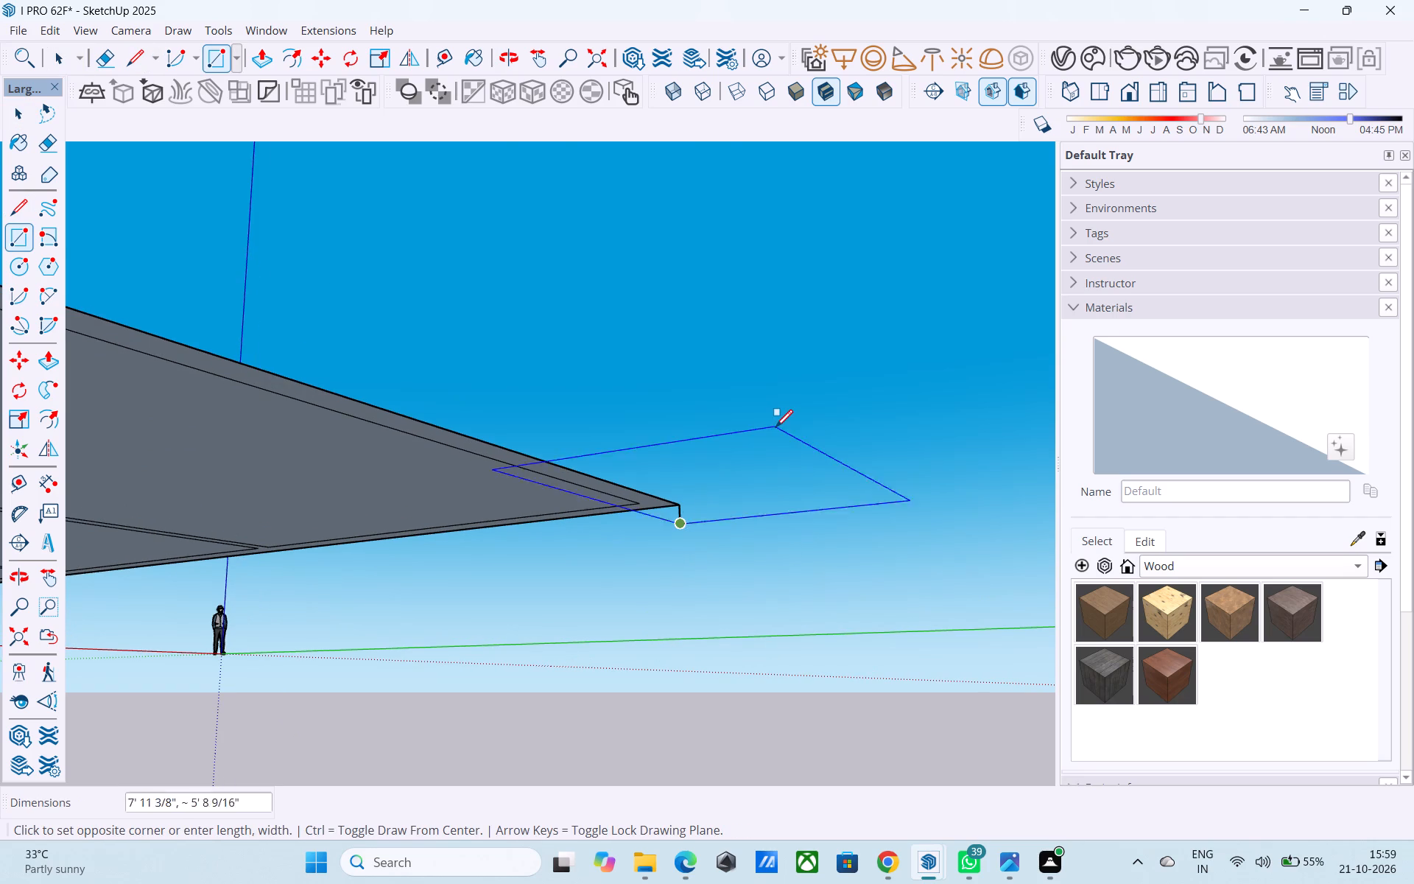
scroll(775, 429, "down", 8)
scroll(732, 487, "down", 2)
scroll(918, 435, "down", 4)
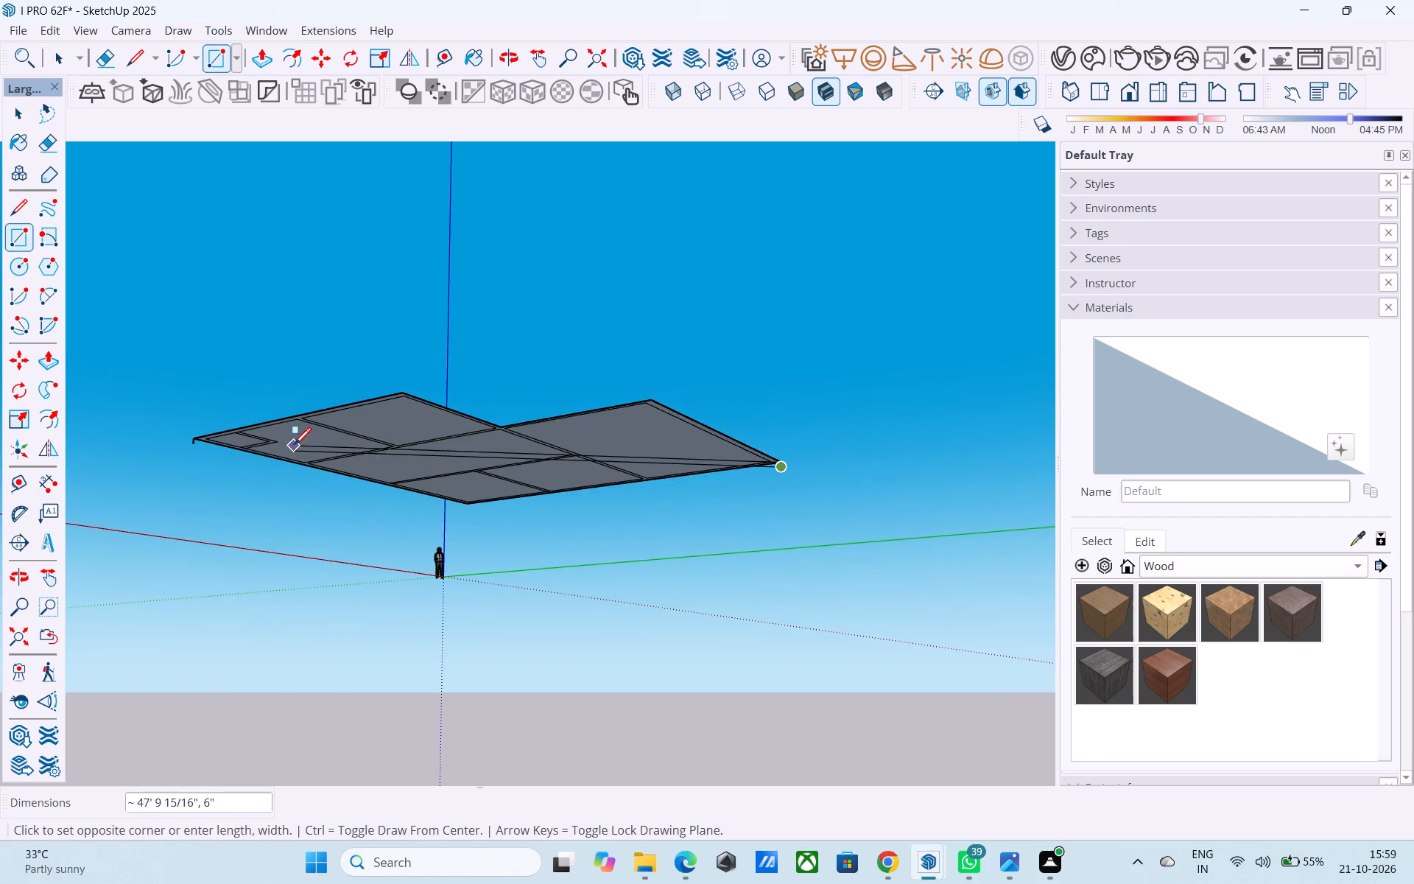
middle_click_drag(294, 446, 757, 549)
scroll(452, 428, "up", 1)
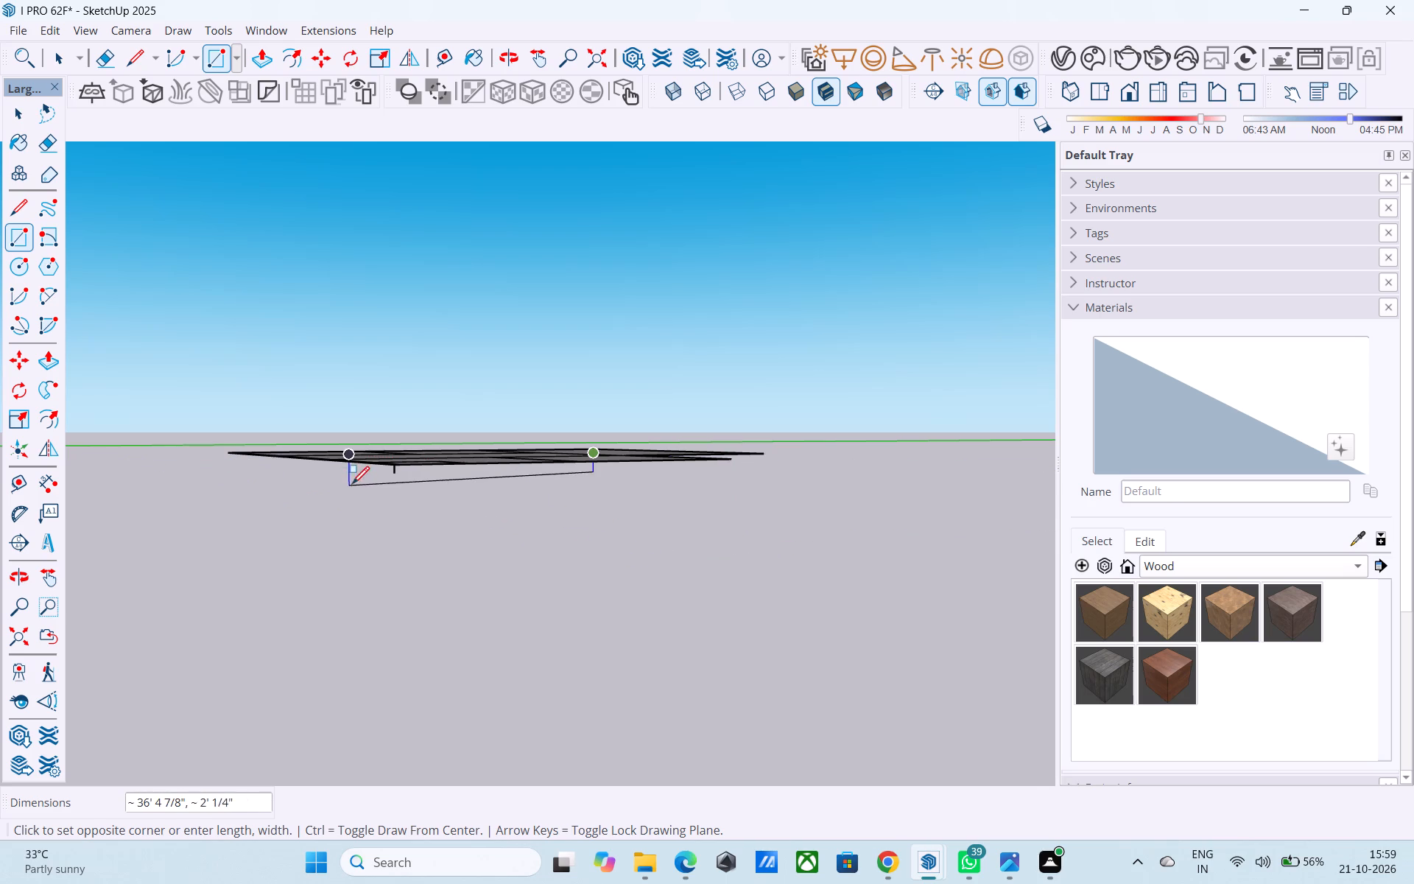
middle_click_drag(352, 484, 423, 474)
scroll(426, 471, "up", 3)
scroll(494, 429, "up", 1)
middle_click_drag(491, 444, 478, 556)
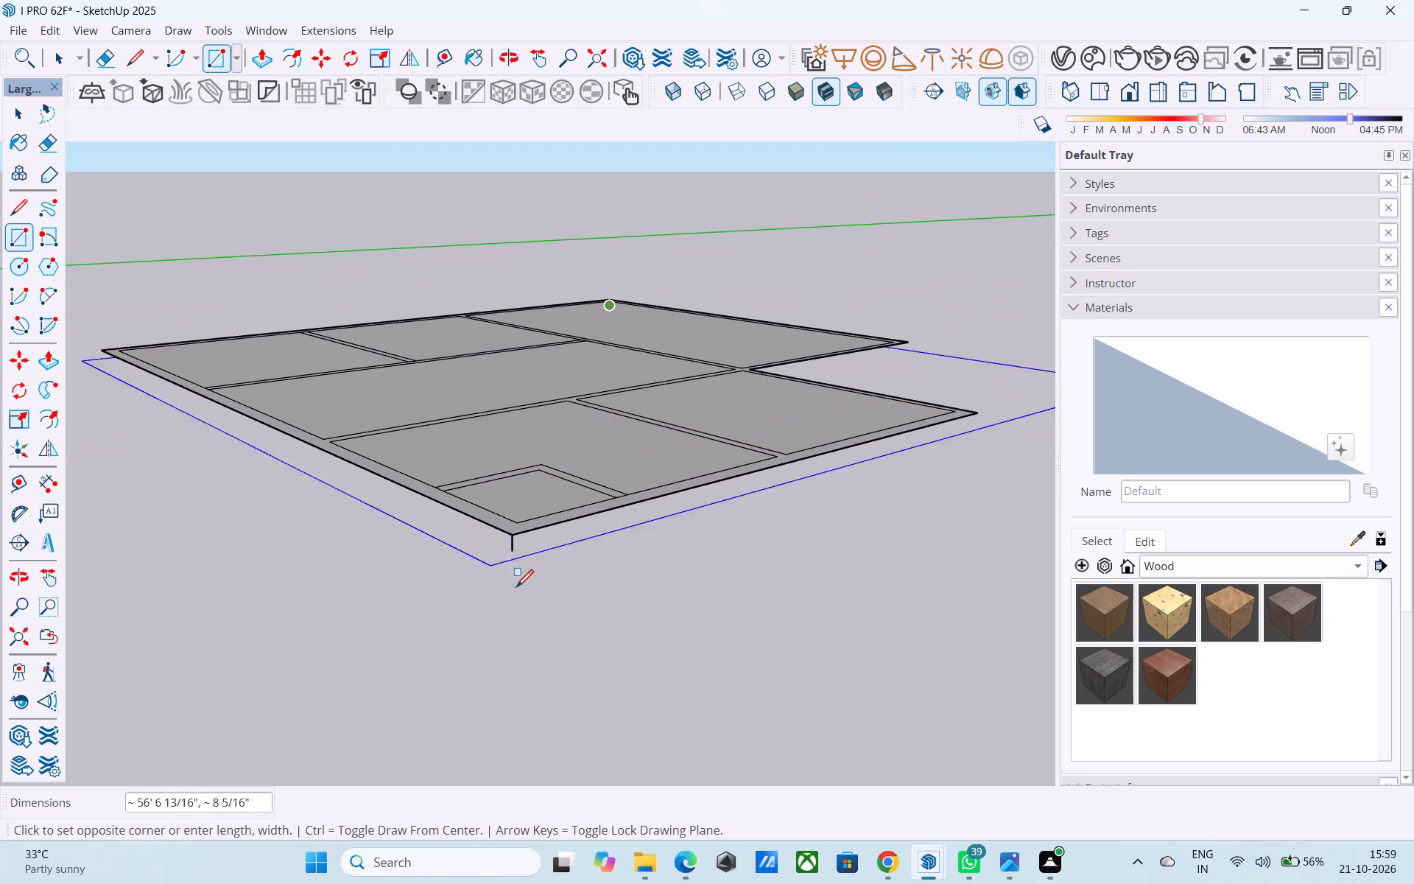
left_click(517, 552)
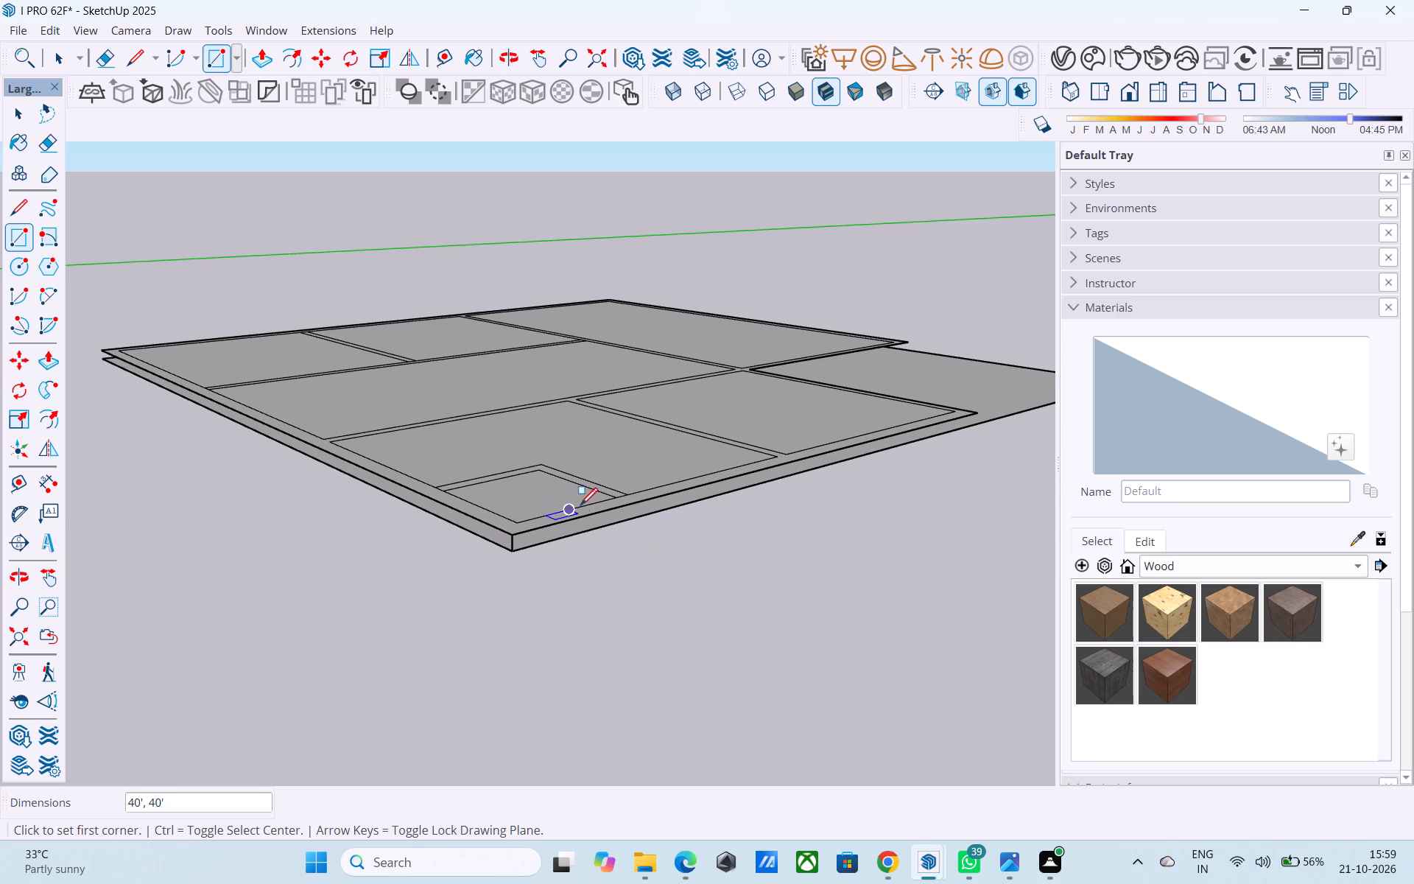
Draw a 6" vertical line from the base rectangle's corner up to the floor plan's outer corner between the two marked corners.
scroll(582, 506, "down", 6)
middle_click_drag(548, 521, 699, 509)
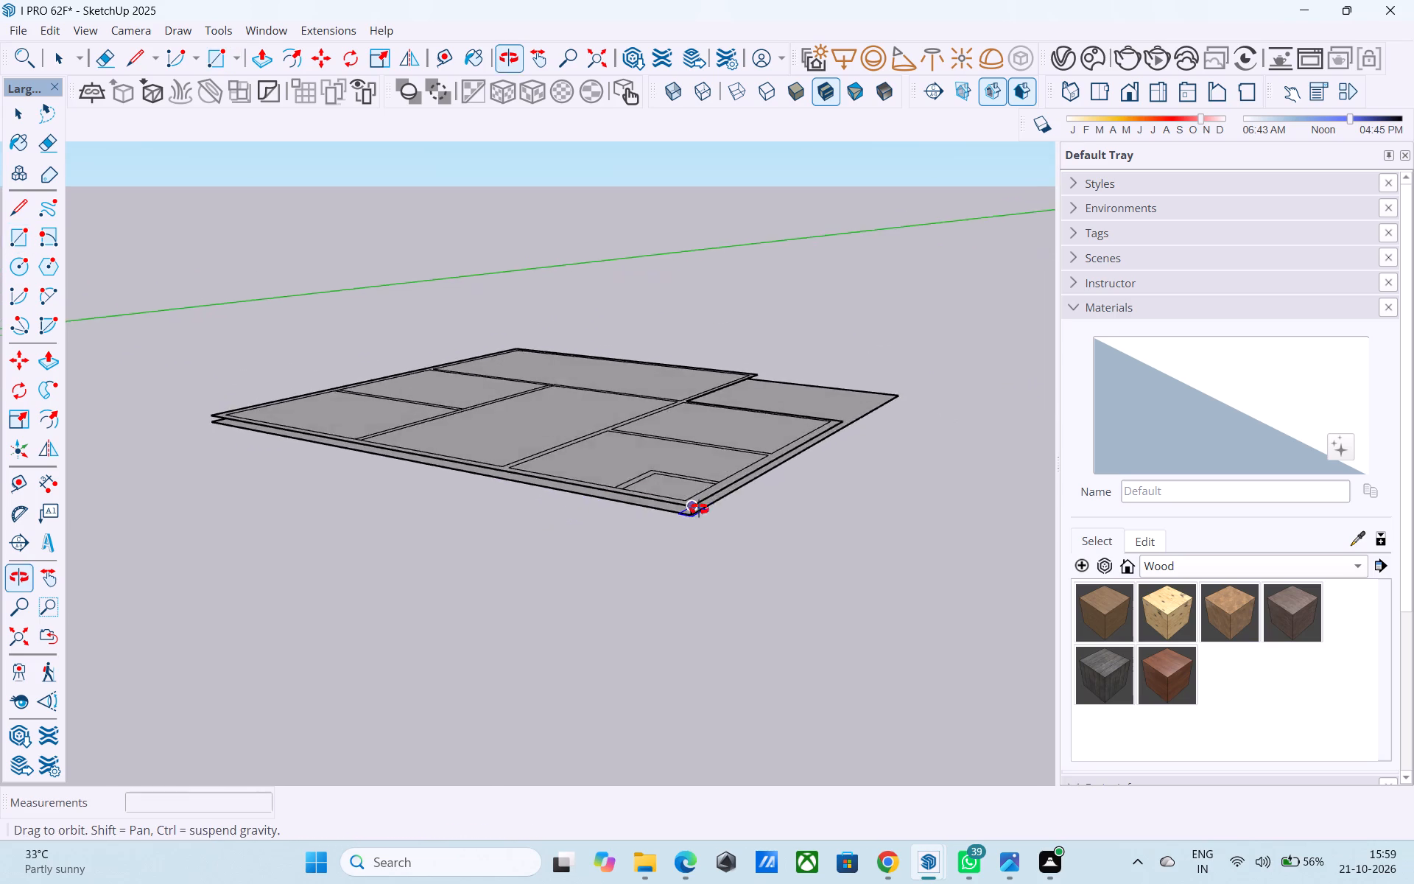
middle_click_drag(699, 509, 792, 485)
middle_click_drag(455, 460, 644, 413)
scroll(278, 435, "up", 5)
middle_click_drag(321, 400, 315, 524)
middle_click_drag(286, 566, 312, 475)
middle_click_drag(312, 497, 305, 539)
middle_click_drag(305, 539, 292, 550)
key("l")
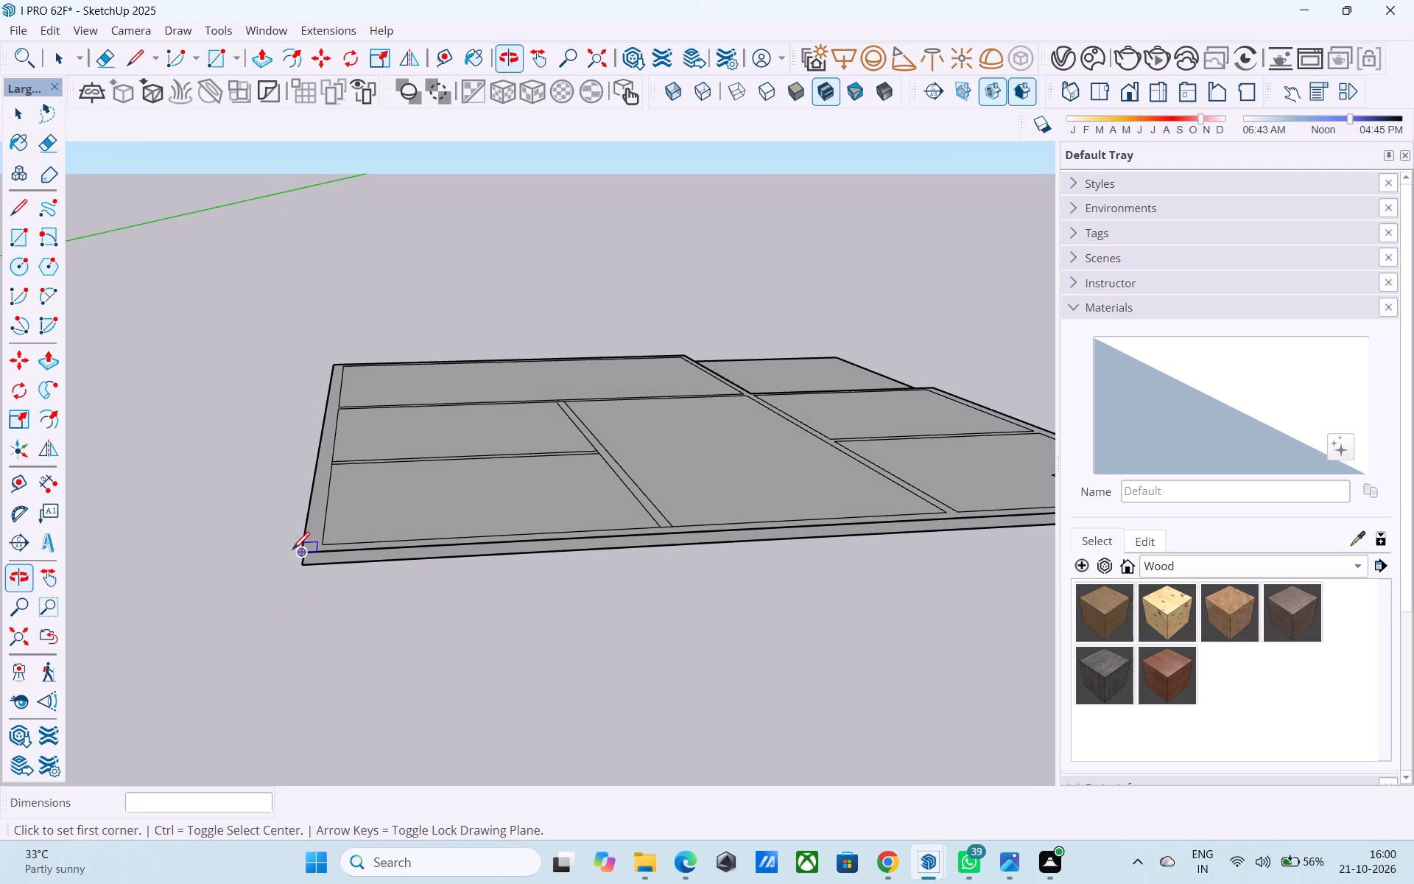
scroll(332, 555, "up", 9)
left_click(271, 566)
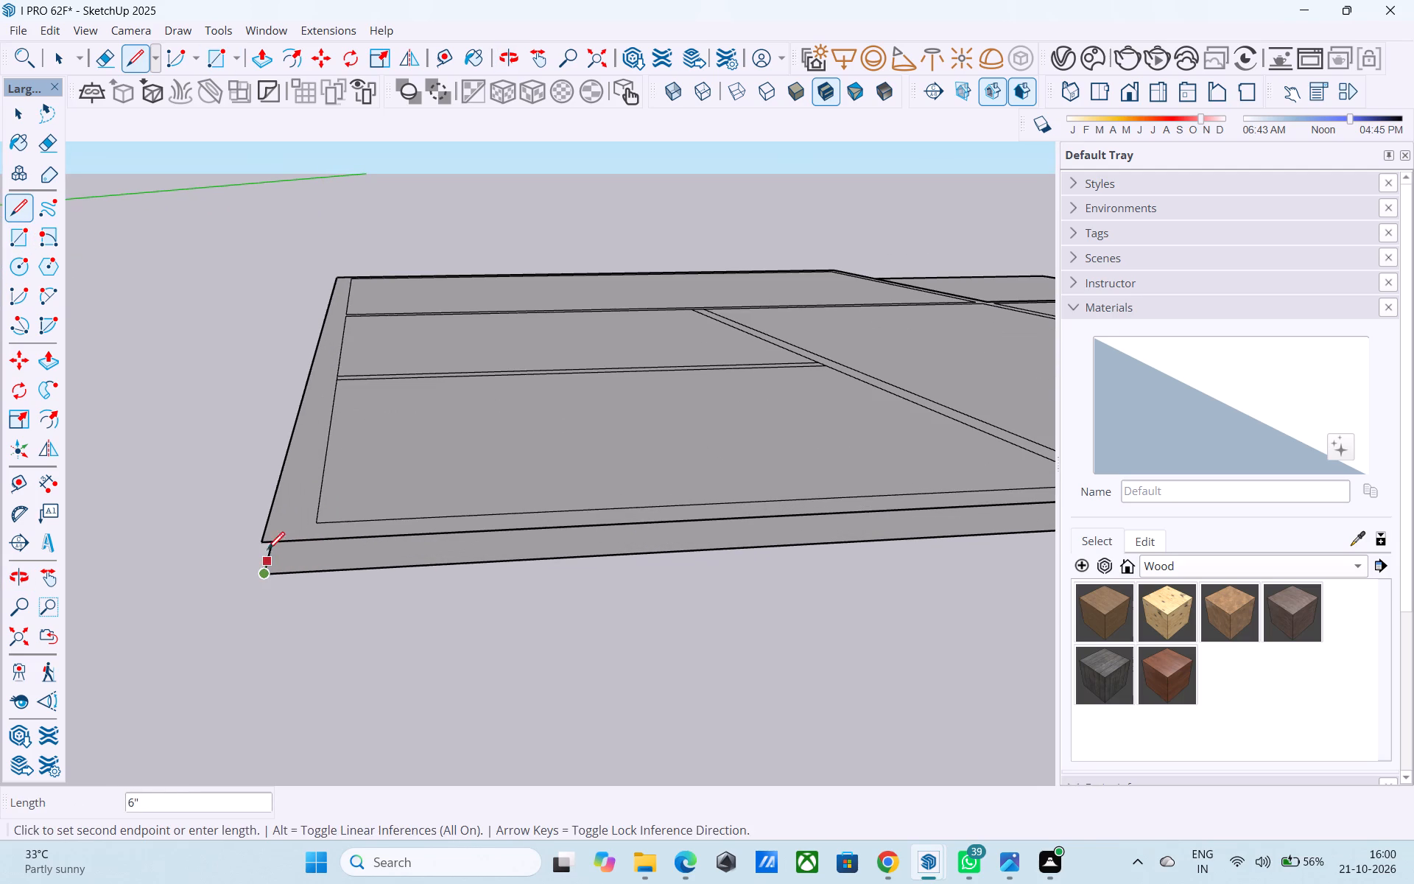
left_click(265, 545)
key("space")
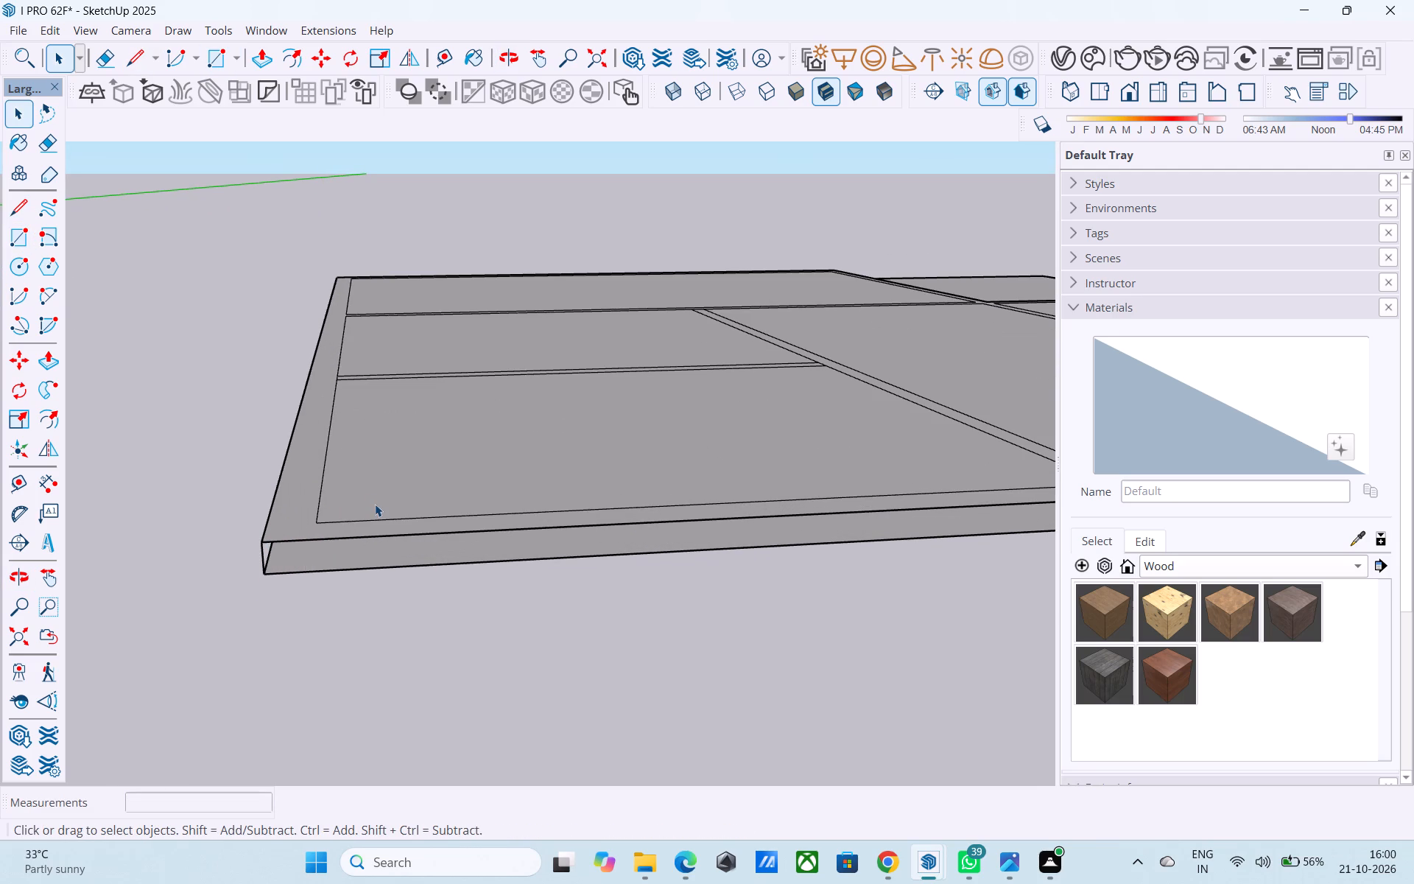
Reverse the face of the 40' by 40' base rectangle on its underside.
scroll(346, 650, "down", 3)
middle_click_drag(416, 441, 405, 174)
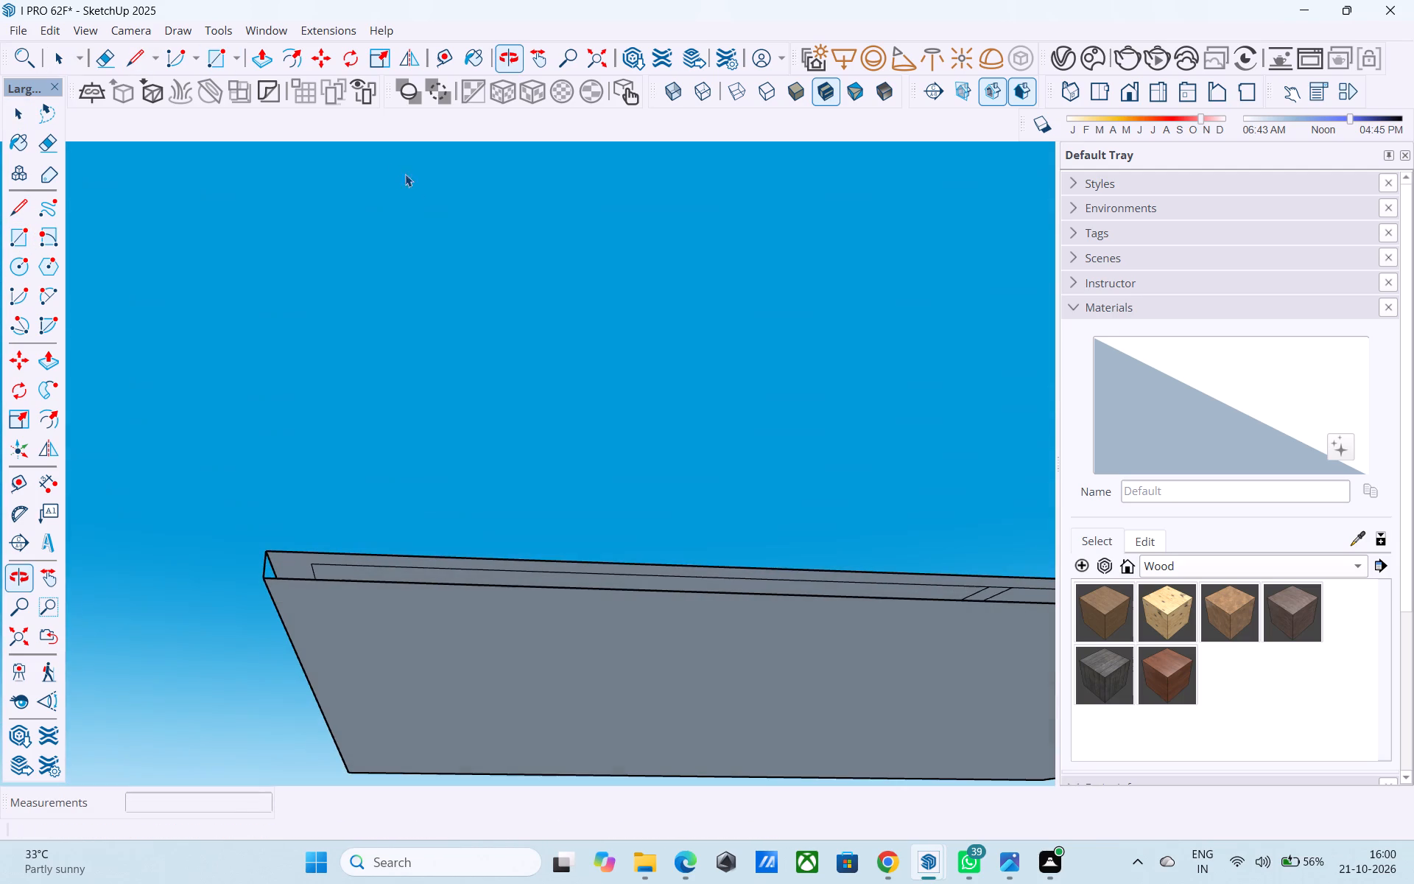
left_click(443, 645)
right_click(442, 645)
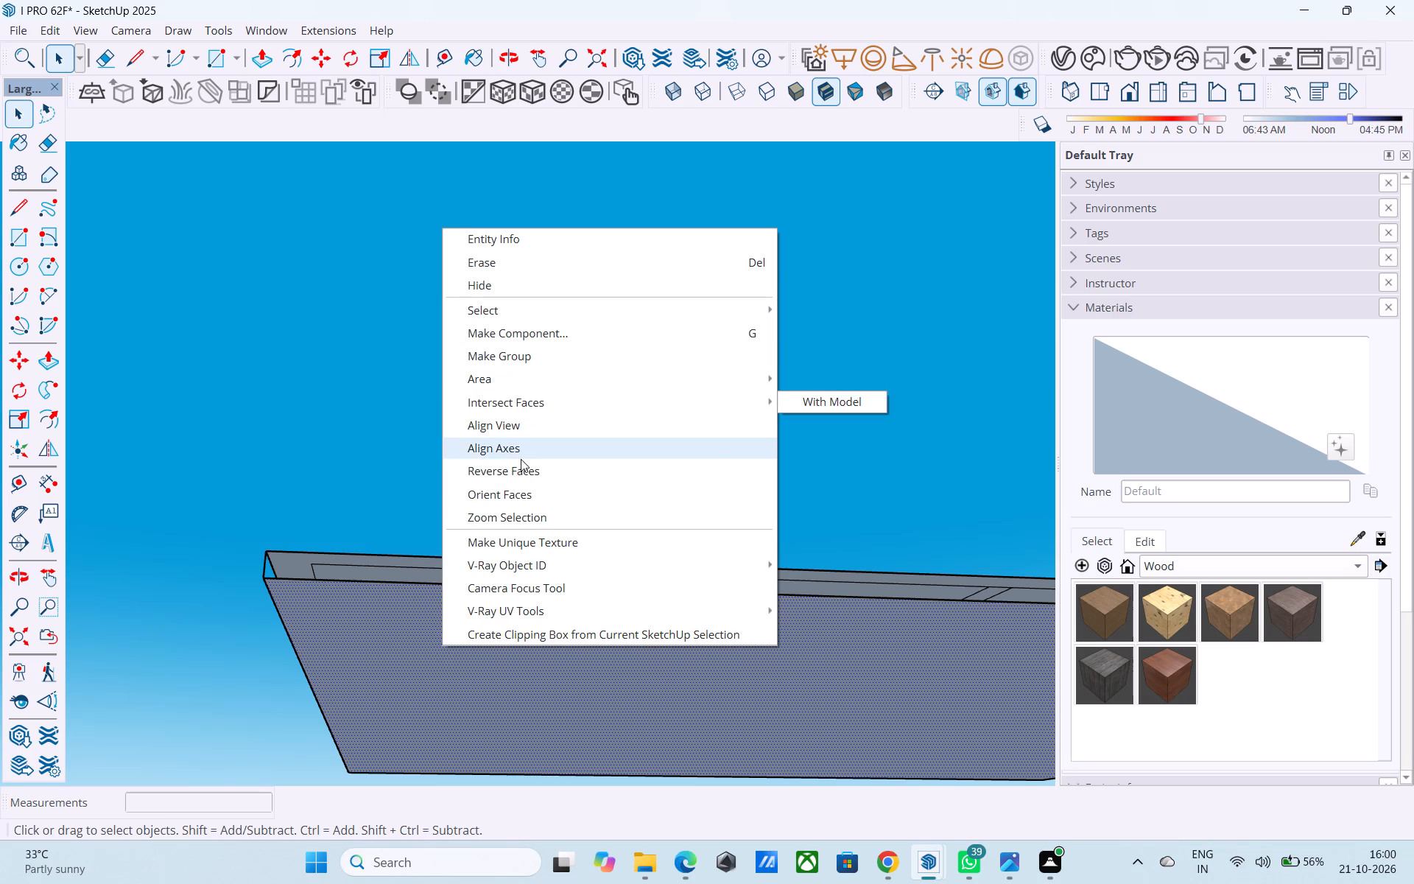
left_click(523, 468)
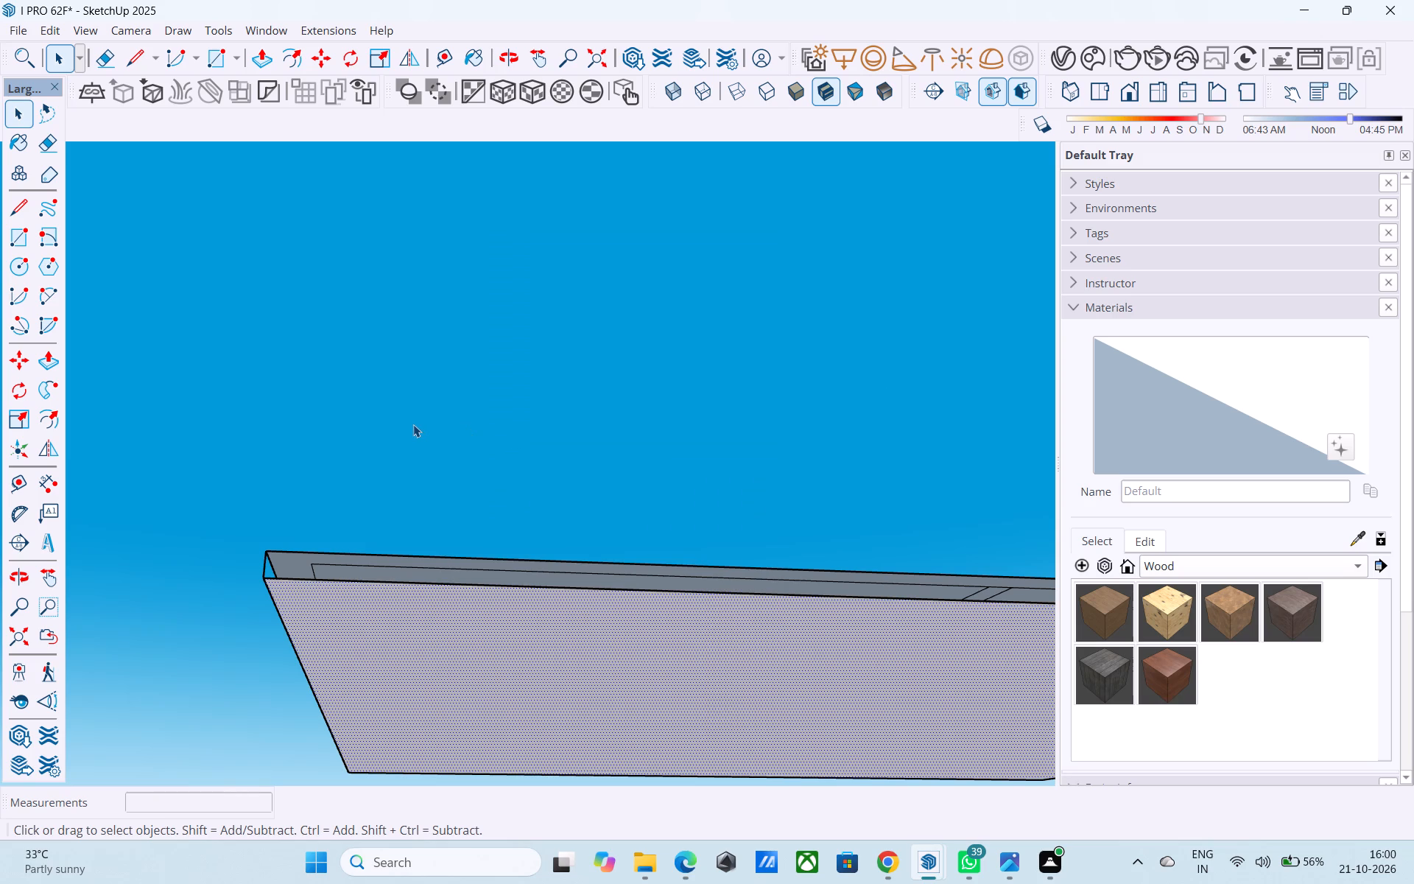
Draw a 6" vertical line from the floor plan's outer corner where the notch begins, on the small enclosed area's side, down to the base edge.
middle_click_drag(413, 424, 420, 538)
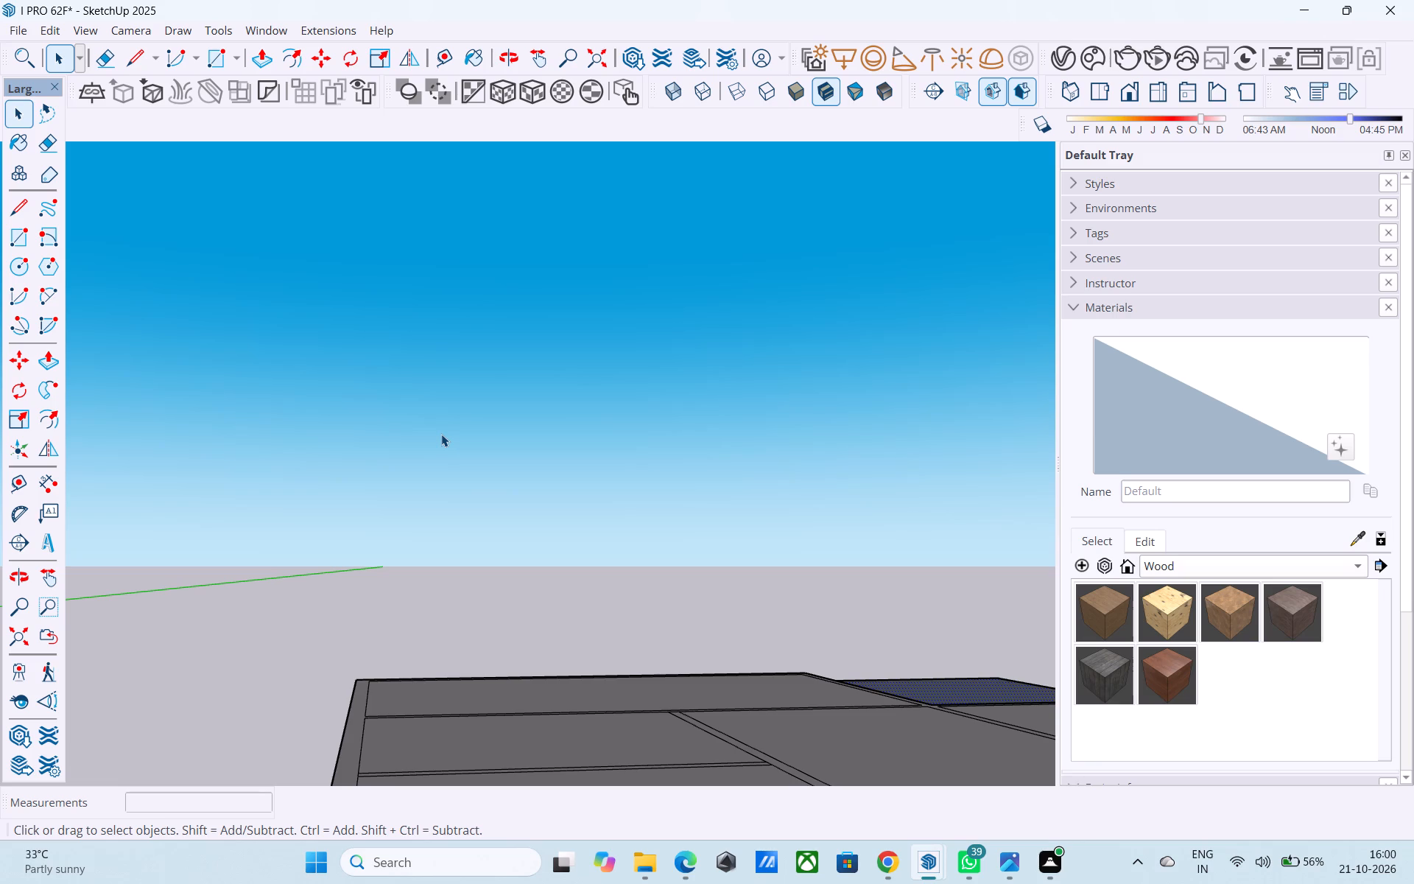
scroll(441, 434, "down", 5)
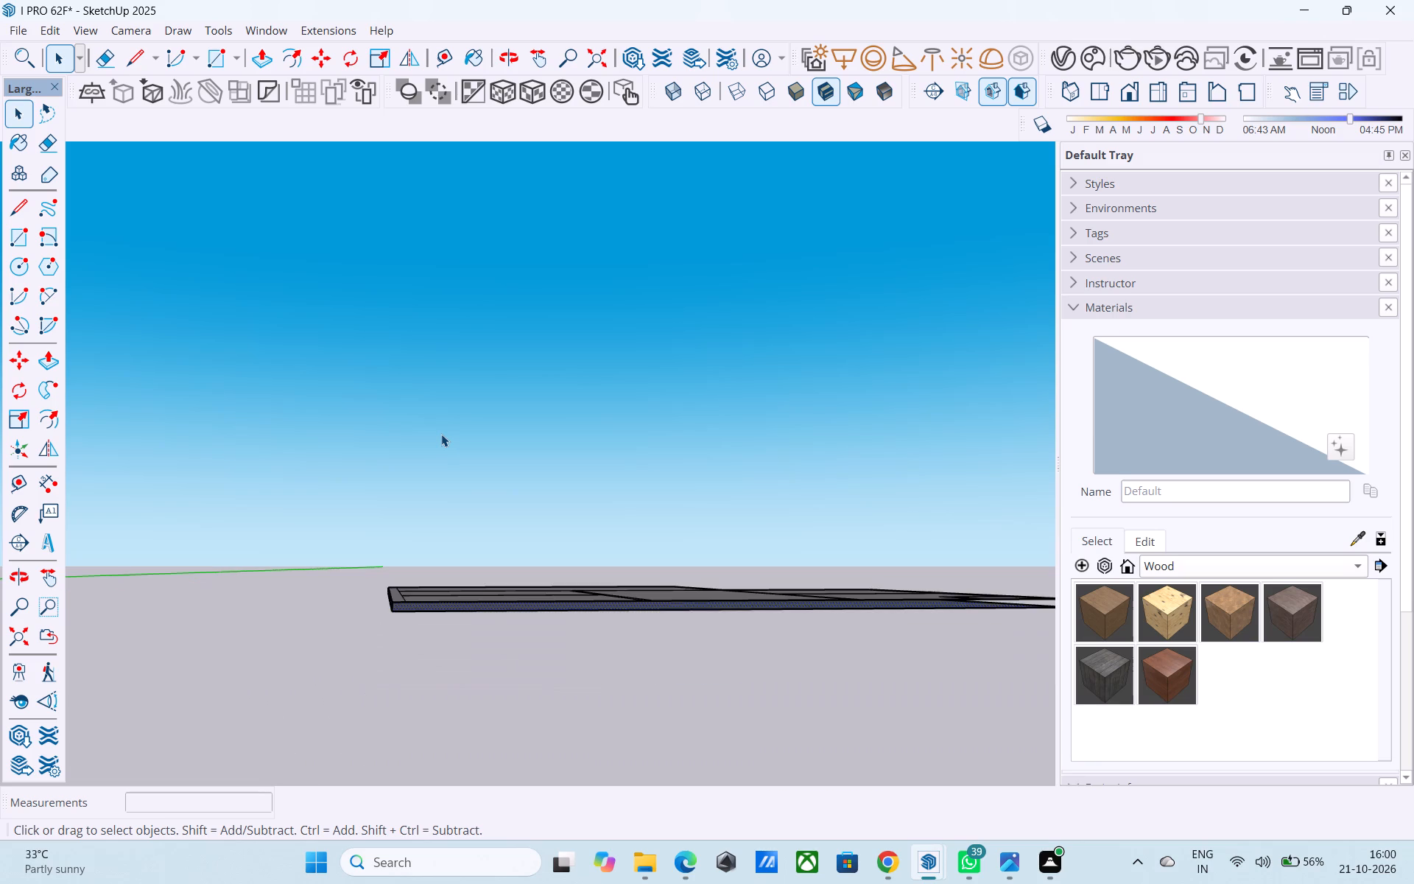
middle_click_drag(441, 432, 365, 435)
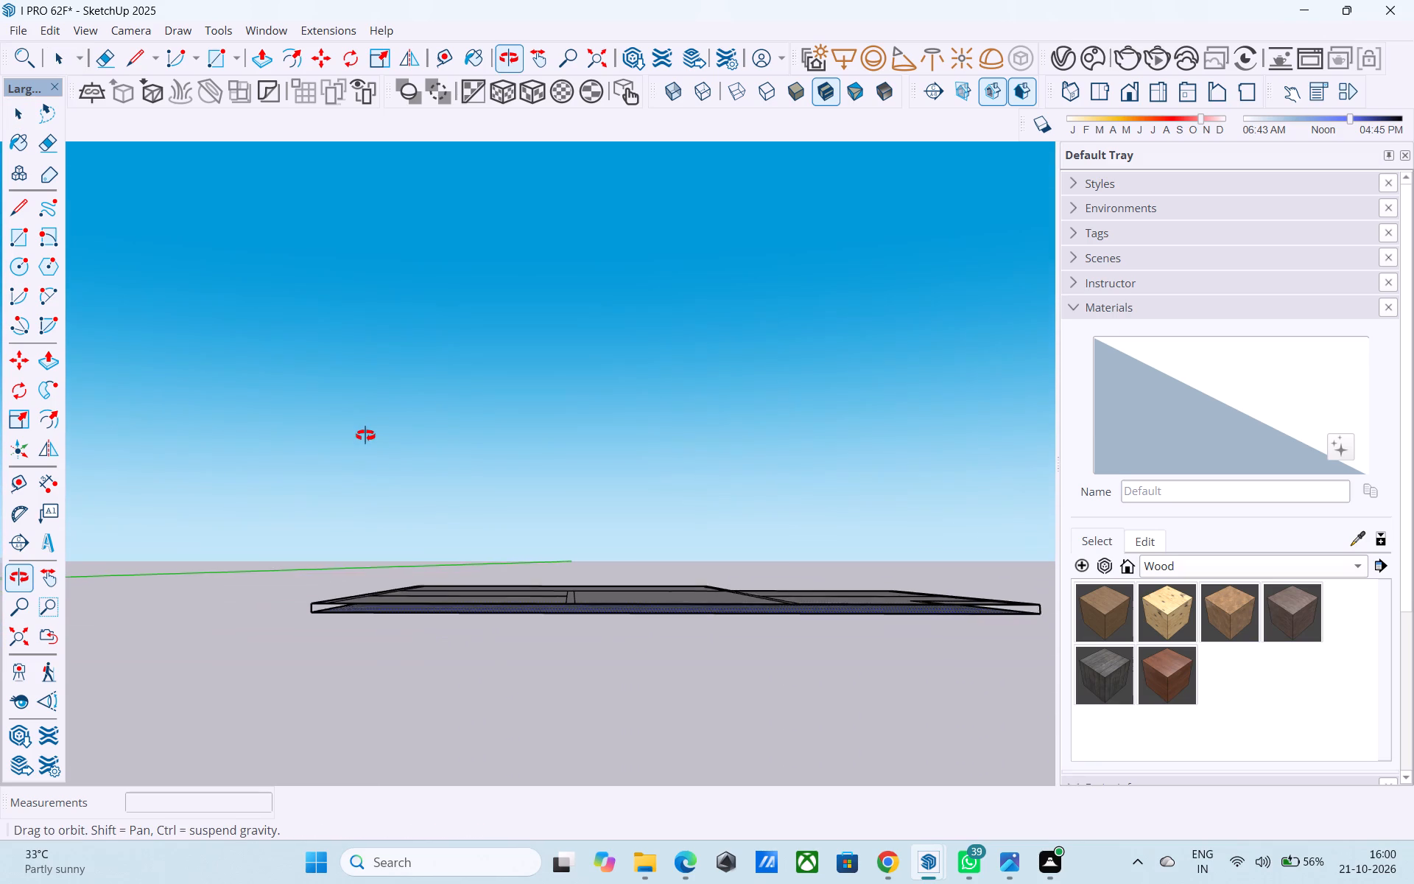
middle_click_drag(365, 435, 365, 437)
middle_click_drag(365, 437, 762, 457)
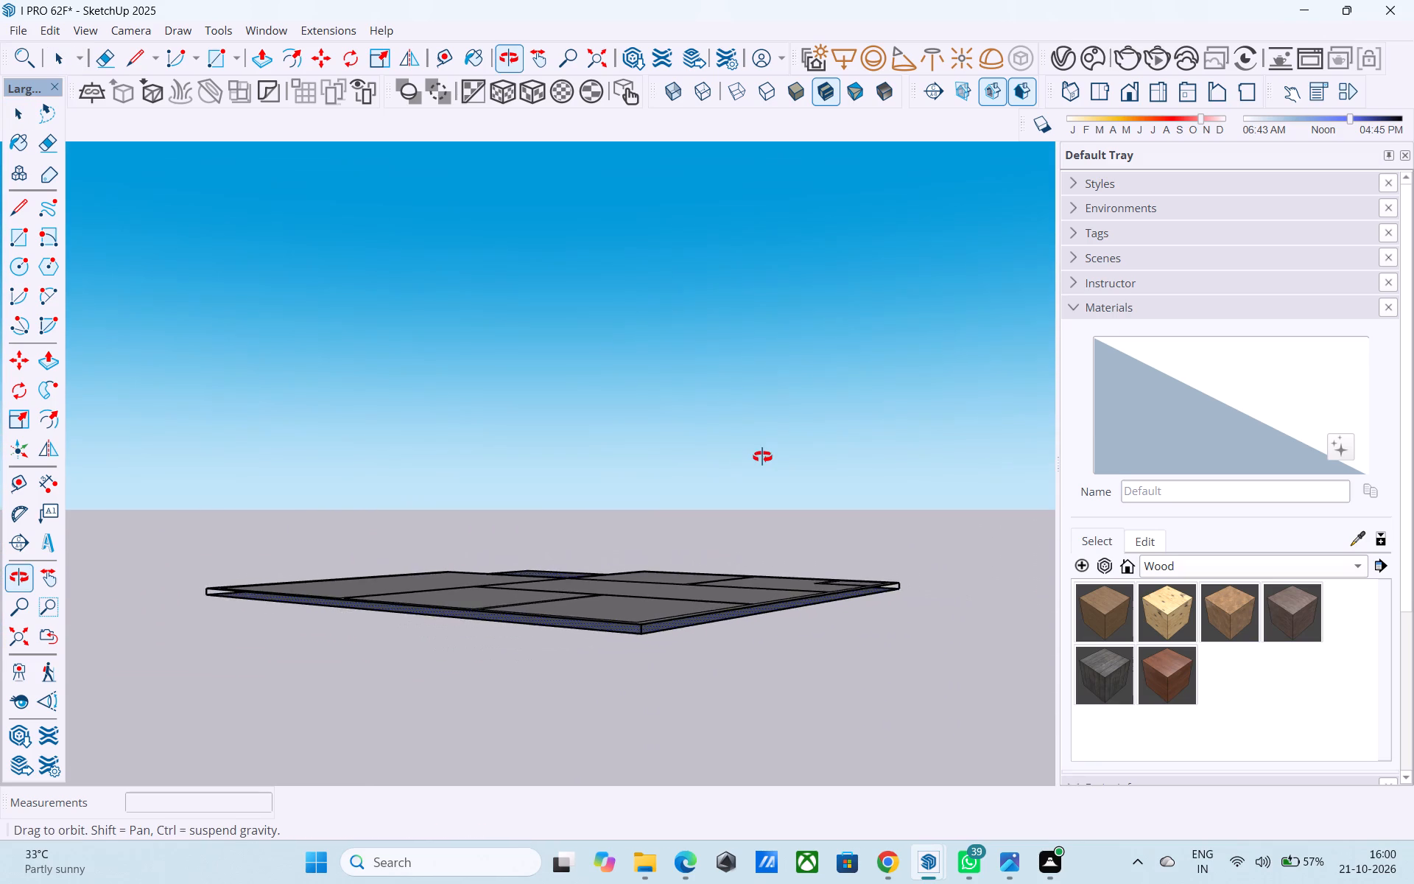
middle_click_drag(762, 457, 731, 583)
scroll(728, 491, "down", 1)
middle_click_drag(510, 505, 893, 471)
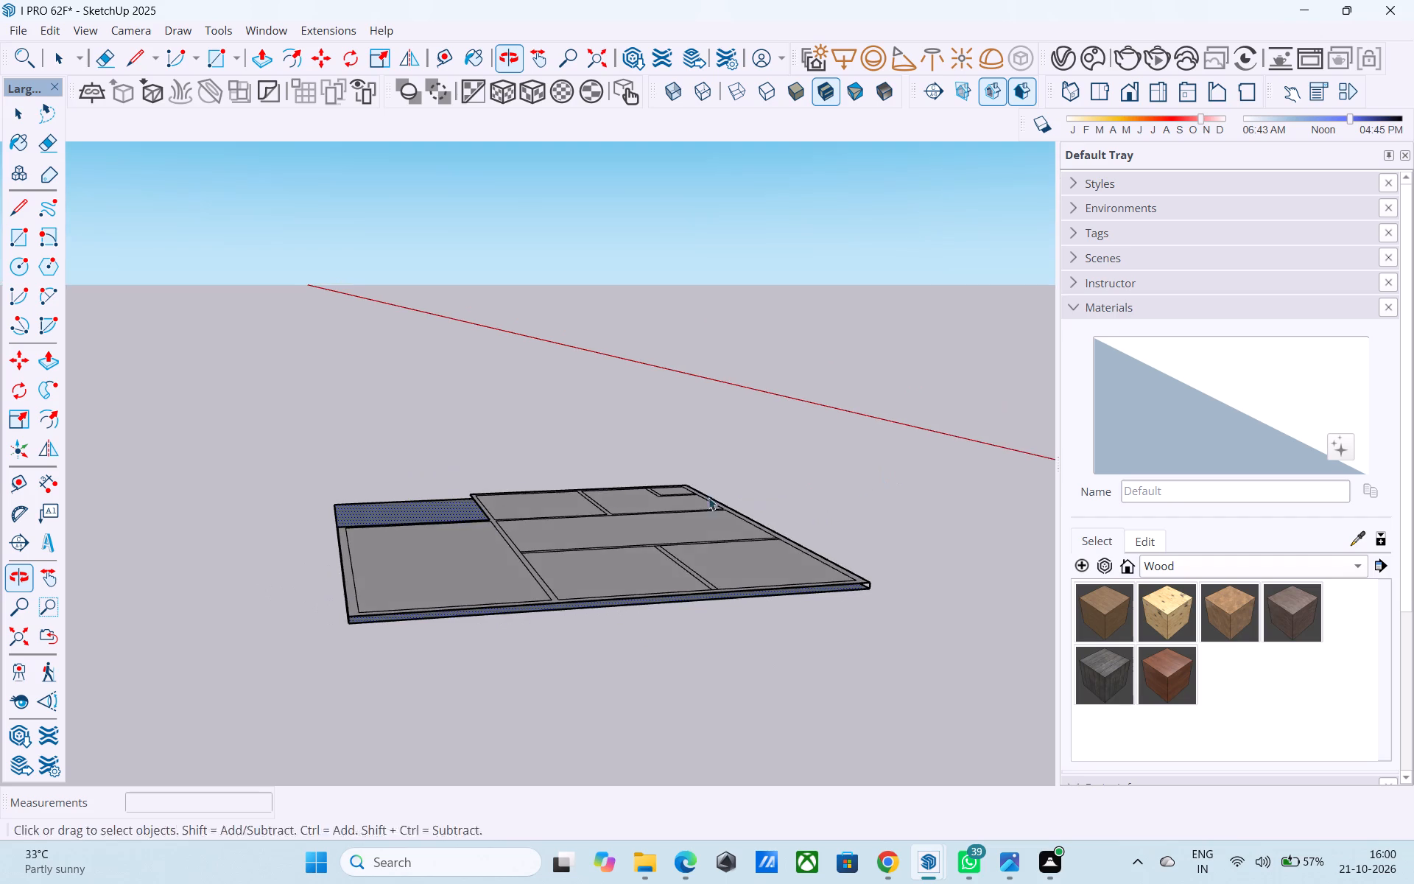
middle_click_drag(616, 497, 1091, 500)
middle_click_drag(705, 501, 925, 478)
scroll(426, 555, "up", 10)
middle_click_drag(258, 554, 314, 566)
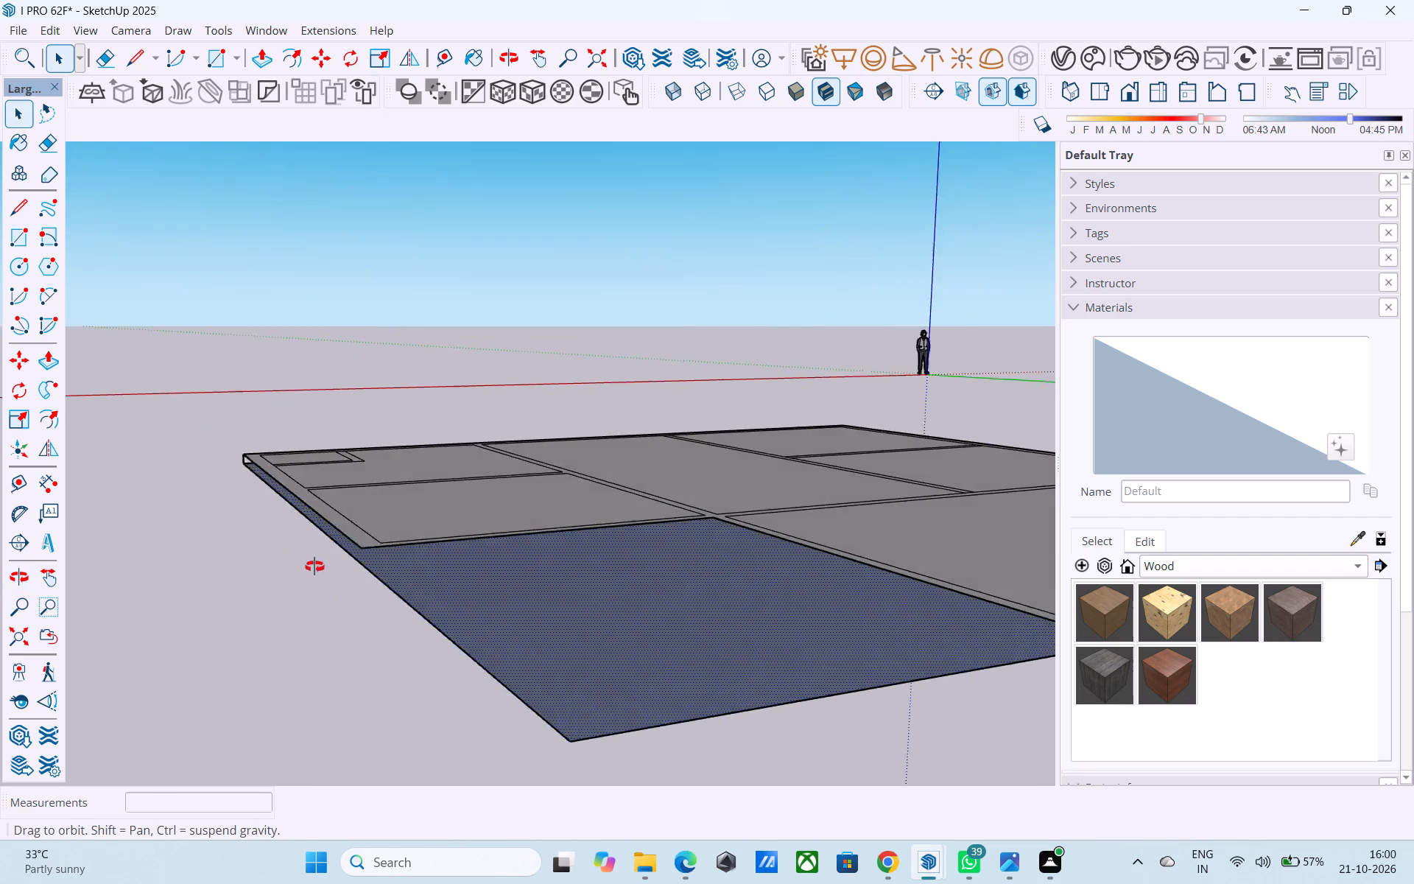
middle_click_drag(314, 566, 378, 613)
scroll(378, 612, "up", 1)
key("l")
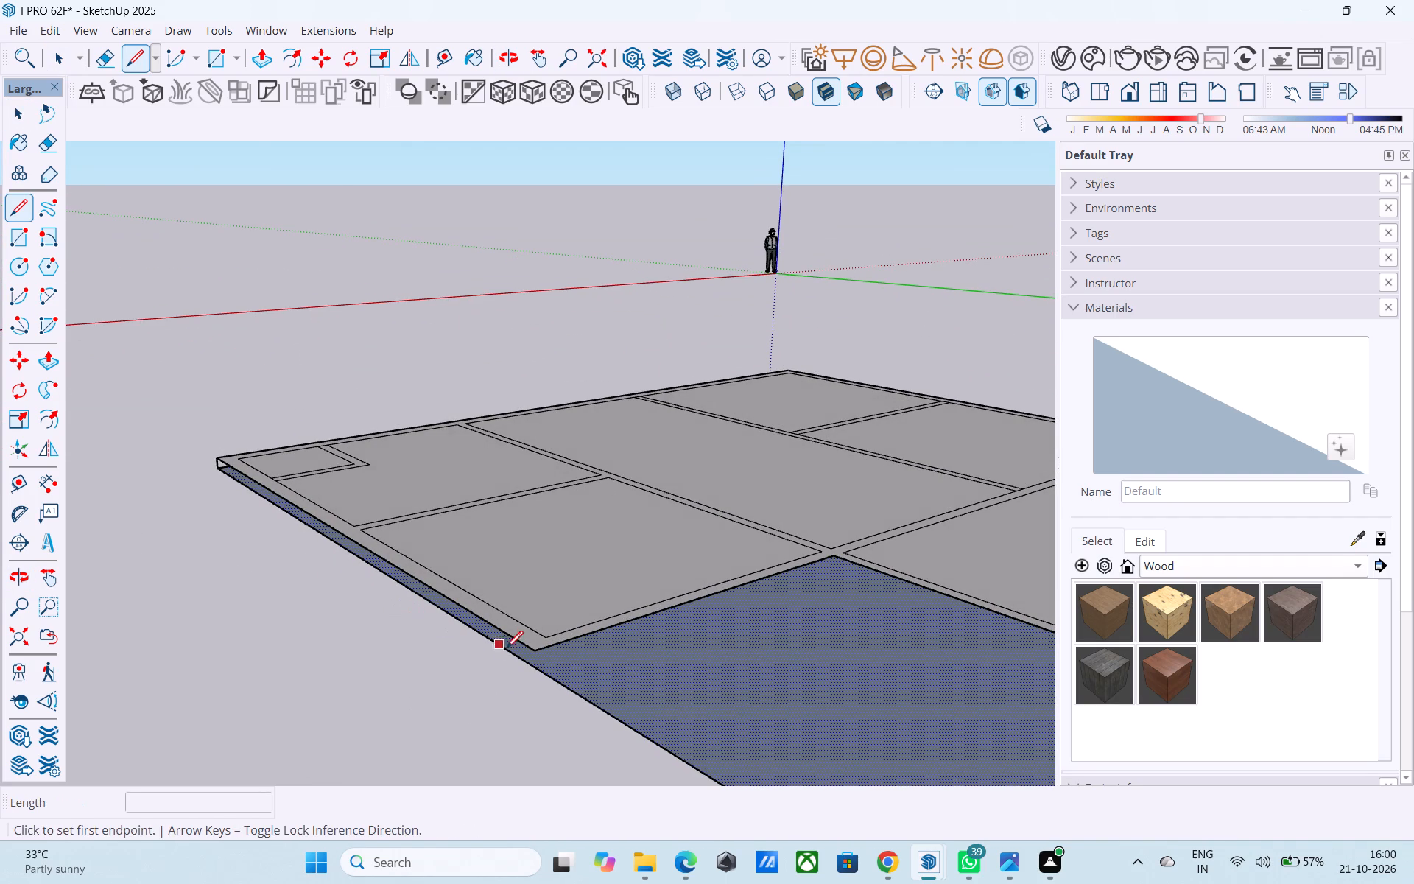
left_click(536, 652)
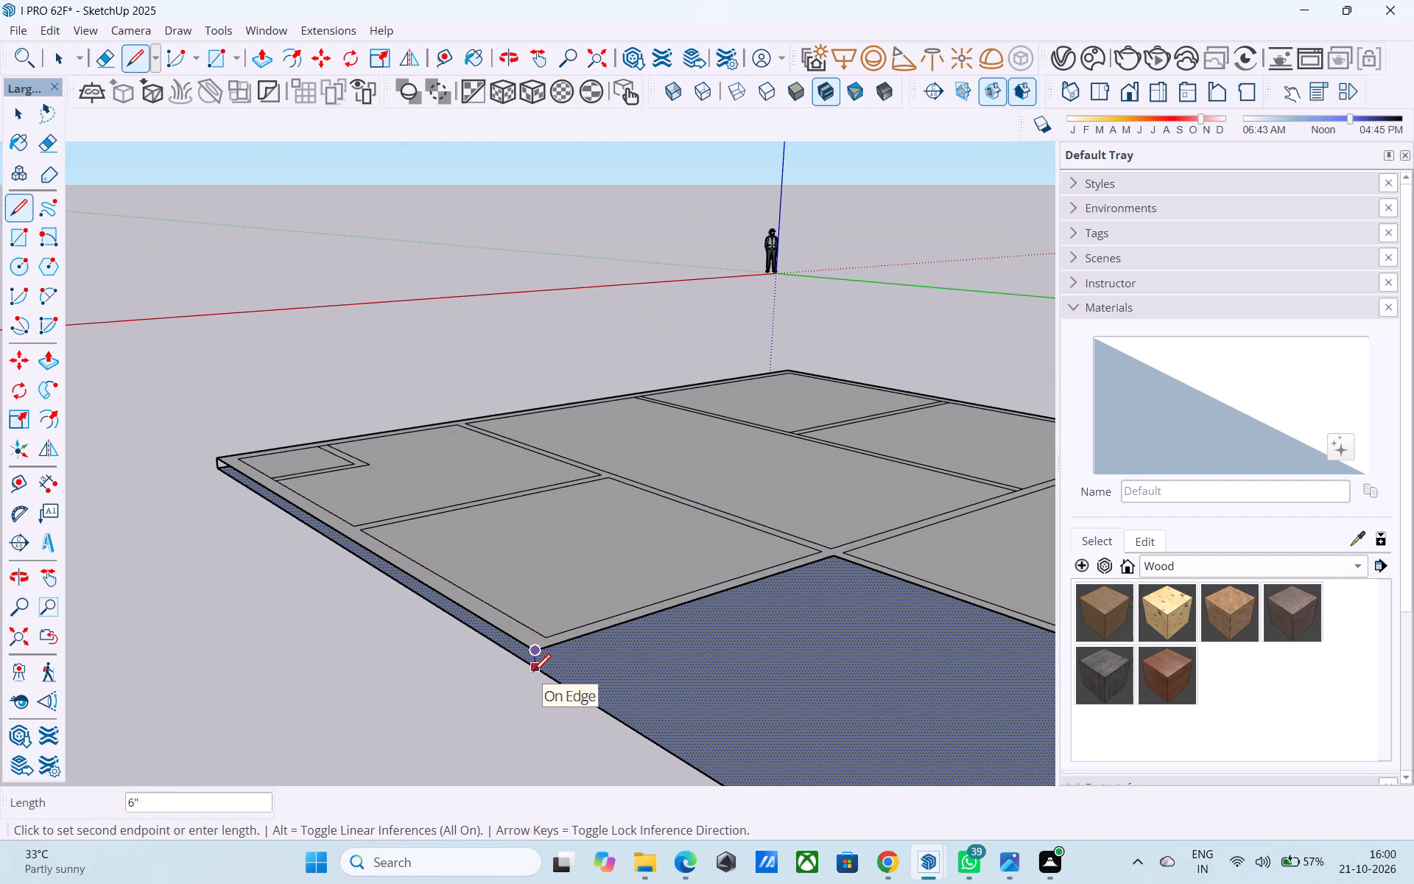
left_click(535, 673)
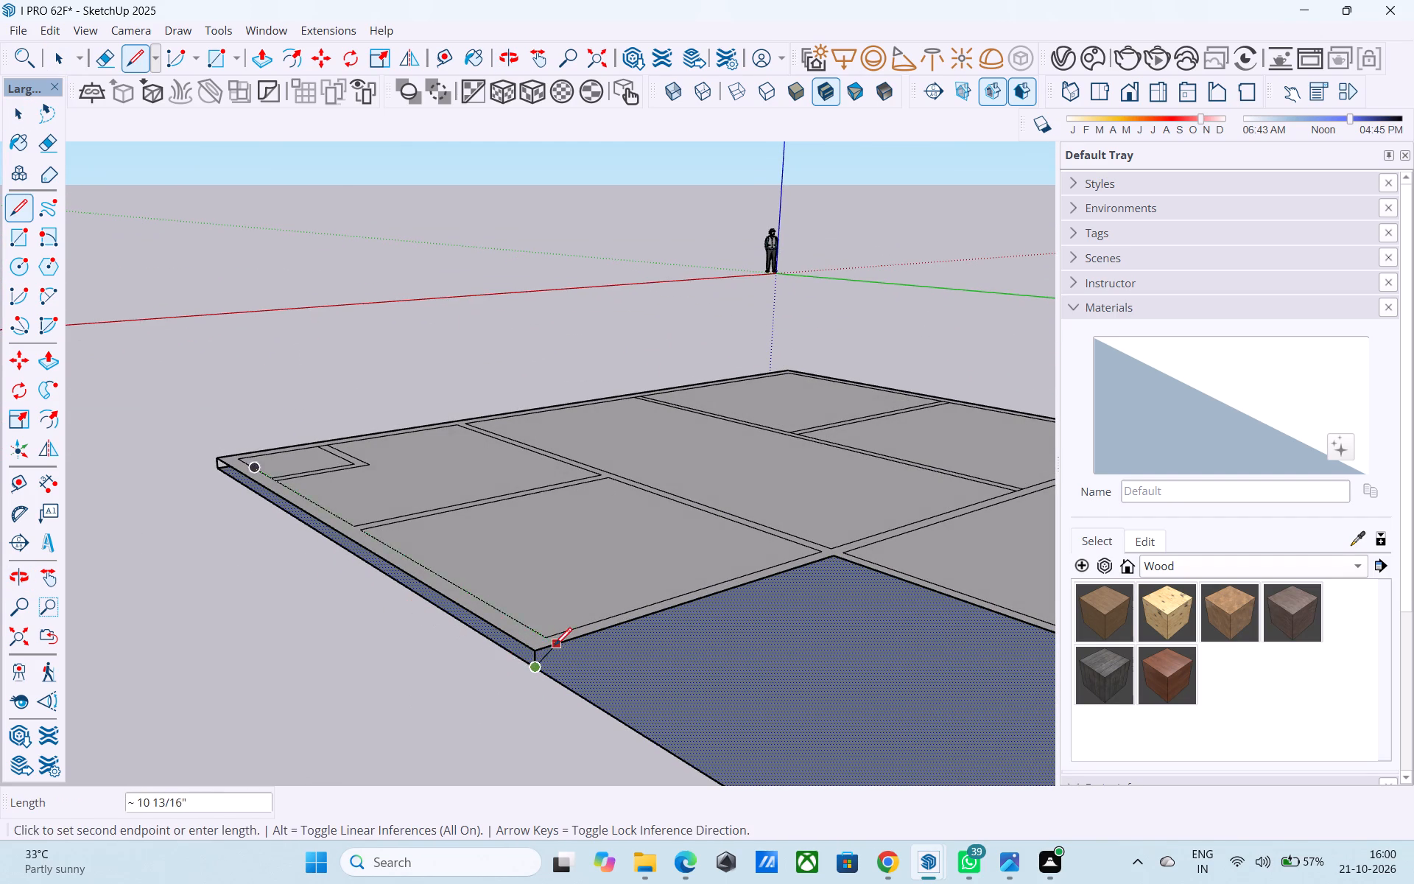
Draw a 6" vertical line down from the notch's inner corner and a 12' 9" base line from its foot to the first notch end.
scroll(555, 647, "down", 3)
middle_click_drag(541, 630, 514, 600)
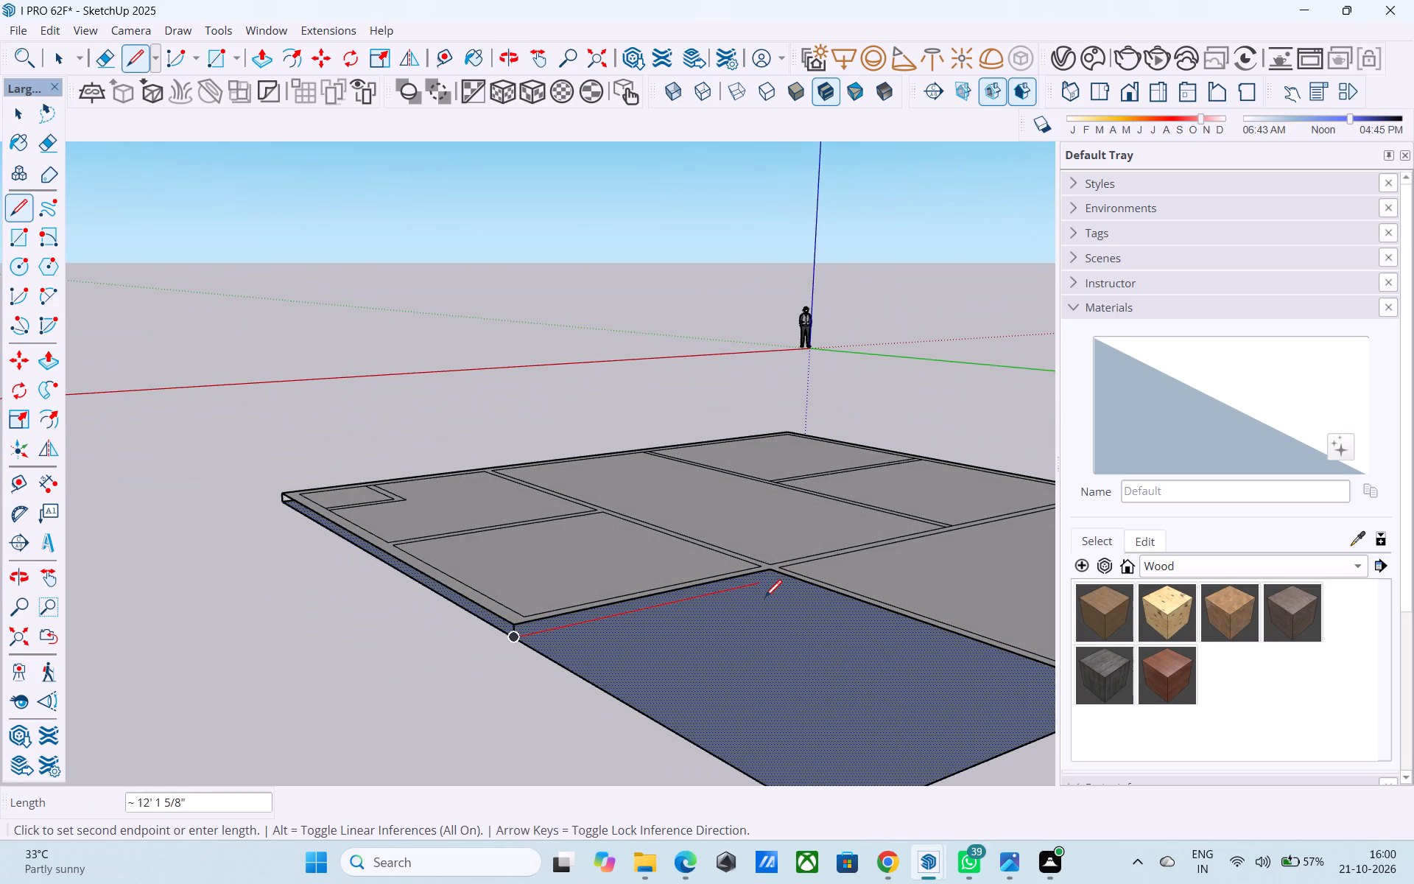
key("l")
left_click(772, 570)
left_click(775, 591)
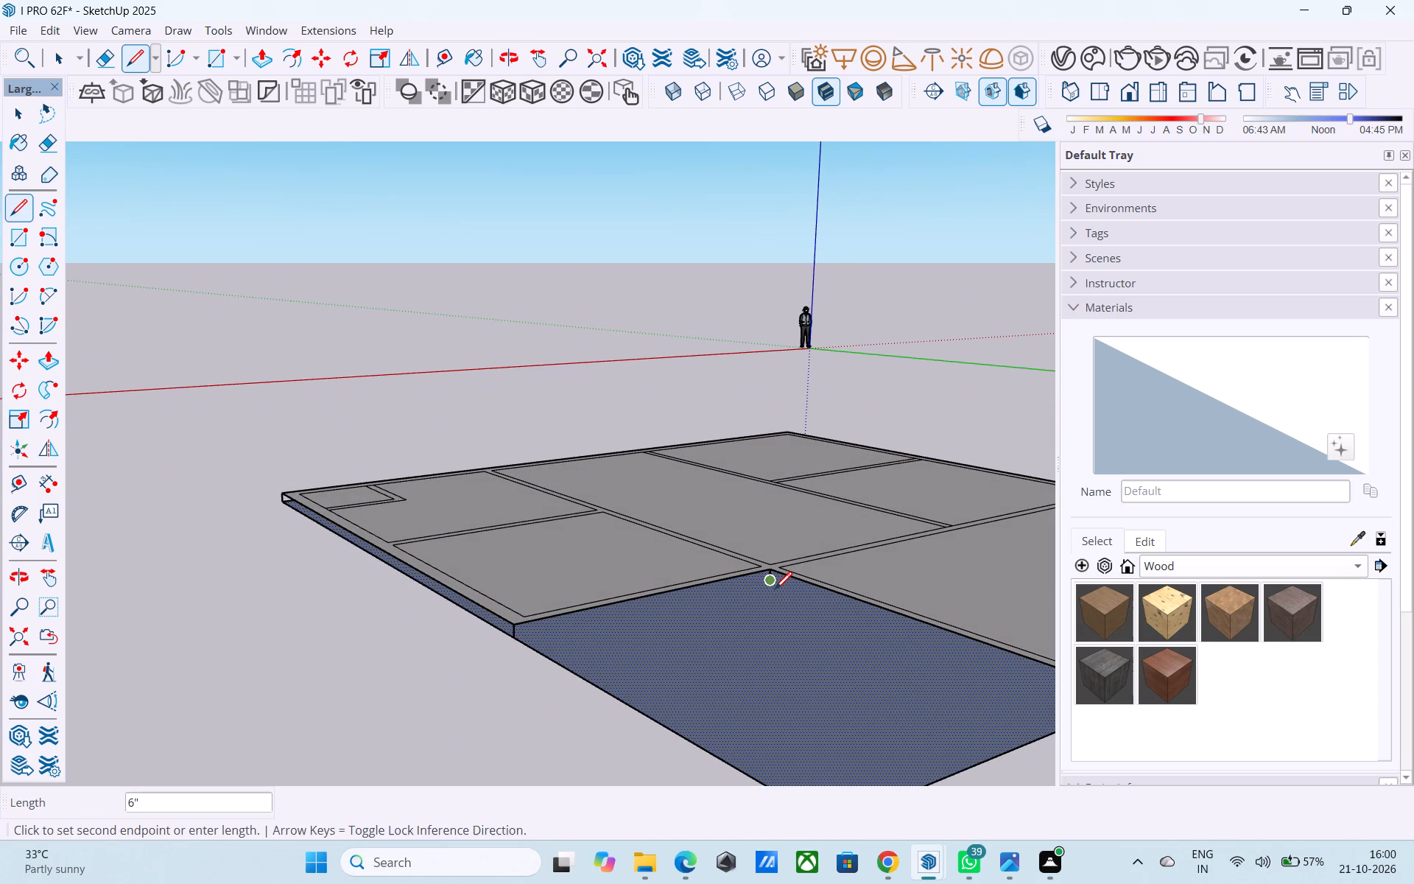
left_click(774, 590)
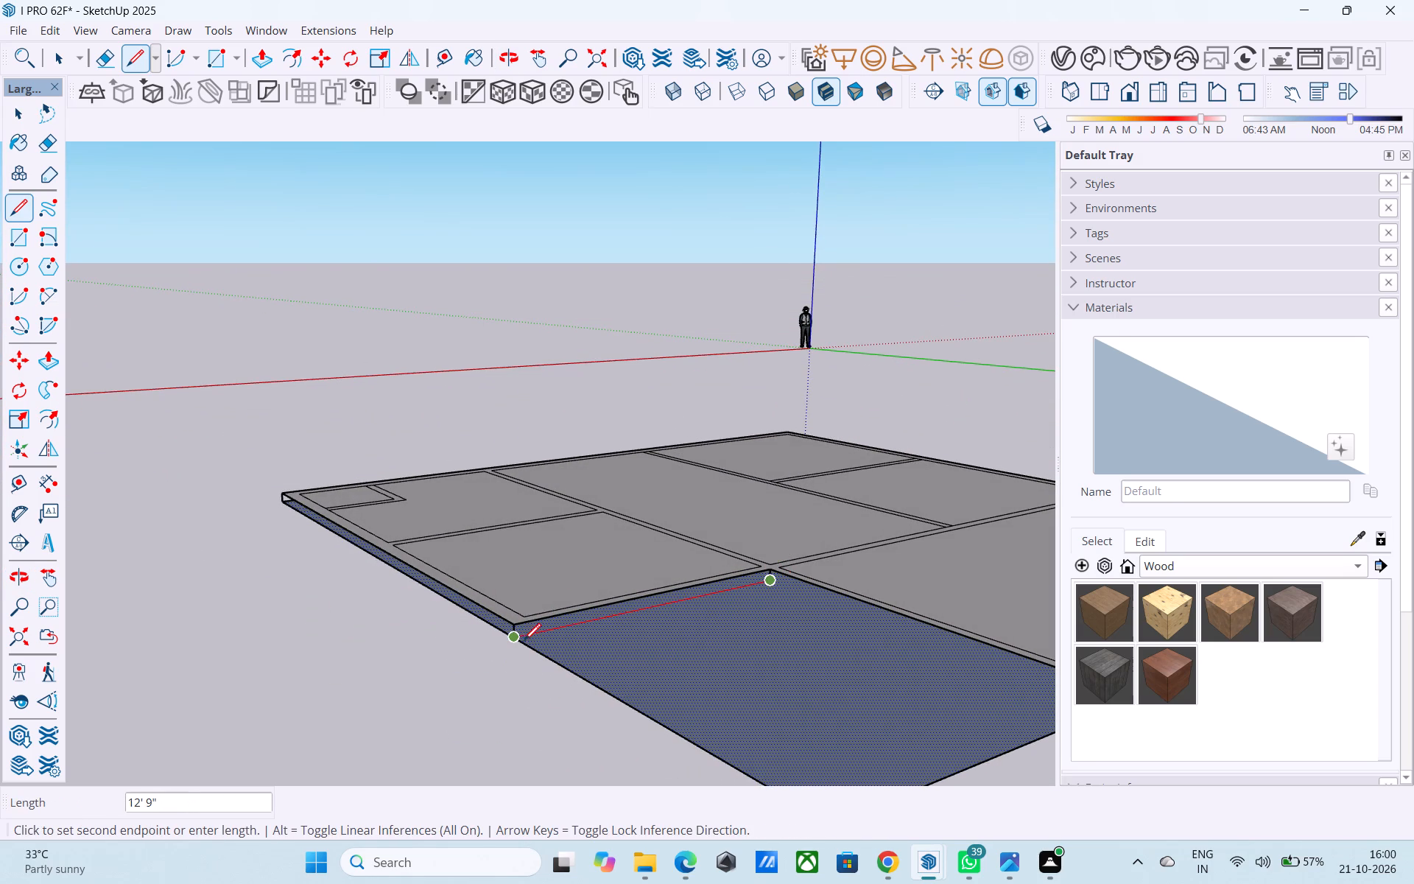
left_click(522, 639)
left_click(776, 586)
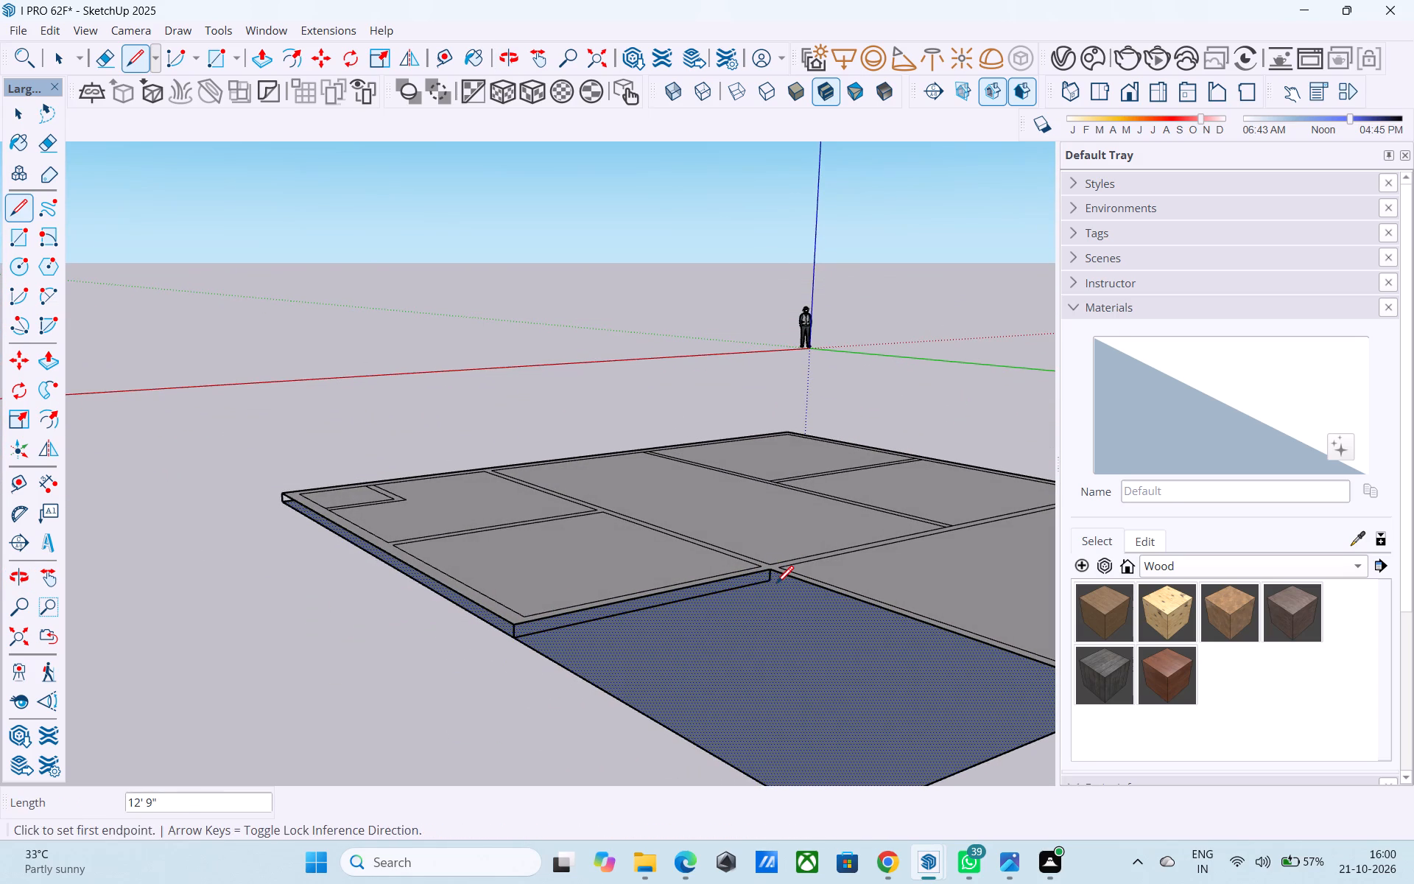
left_click(773, 585)
Draw a 6" vertical line down from the notch's other outer corner and a 14' 9" base line to the inner corner's foot.
scroll(595, 589, "down", 4)
middle_click_drag(595, 592, 700, 622)
middle_click_drag(969, 633, 804, 582)
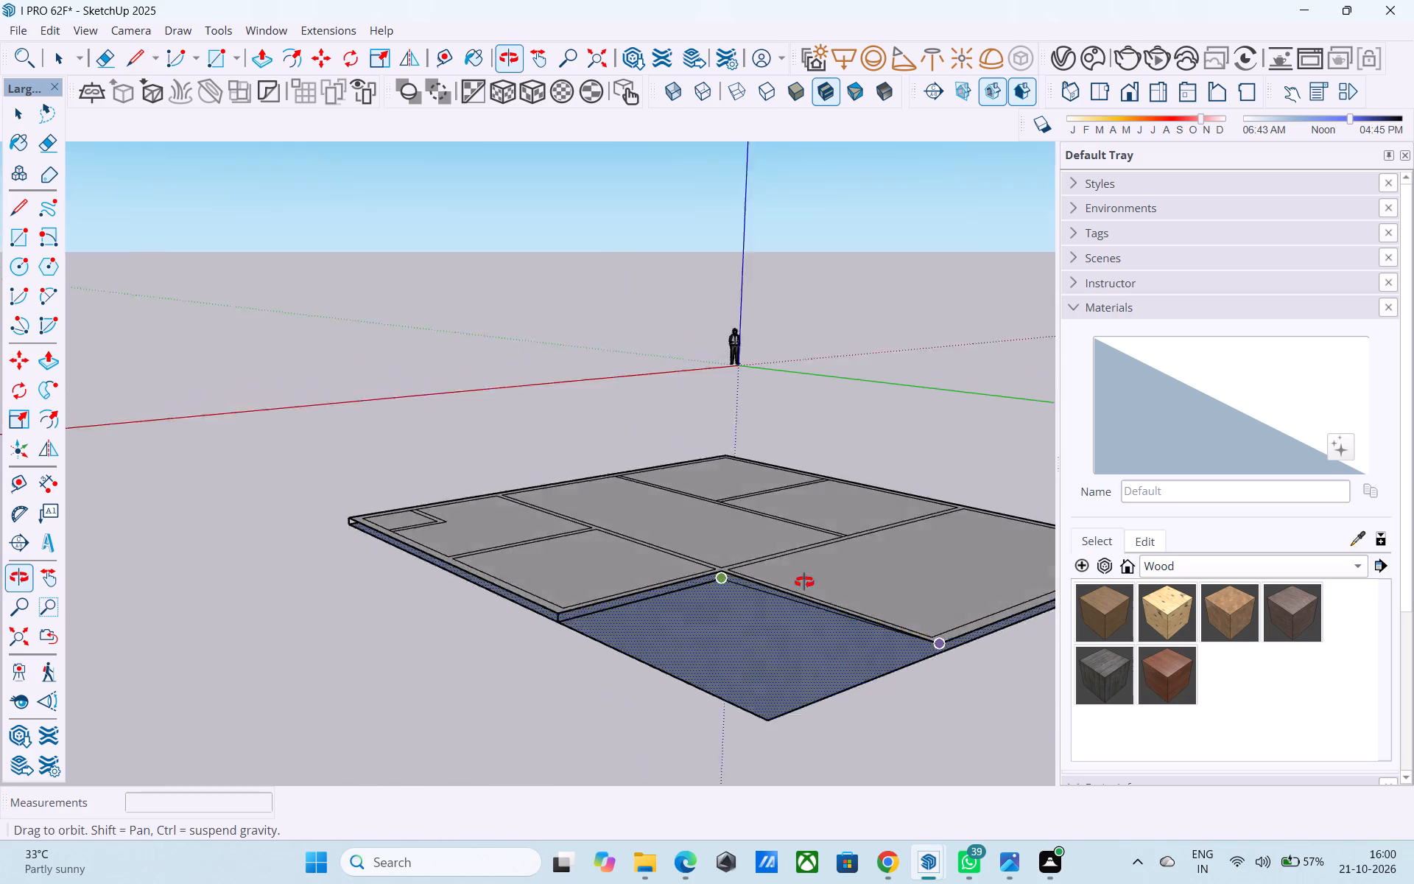
middle_click_drag(804, 582, 622, 524)
scroll(574, 602, "up", 7)
middle_click_drag(577, 575, 630, 625)
scroll(630, 625, "up", 1)
key("l")
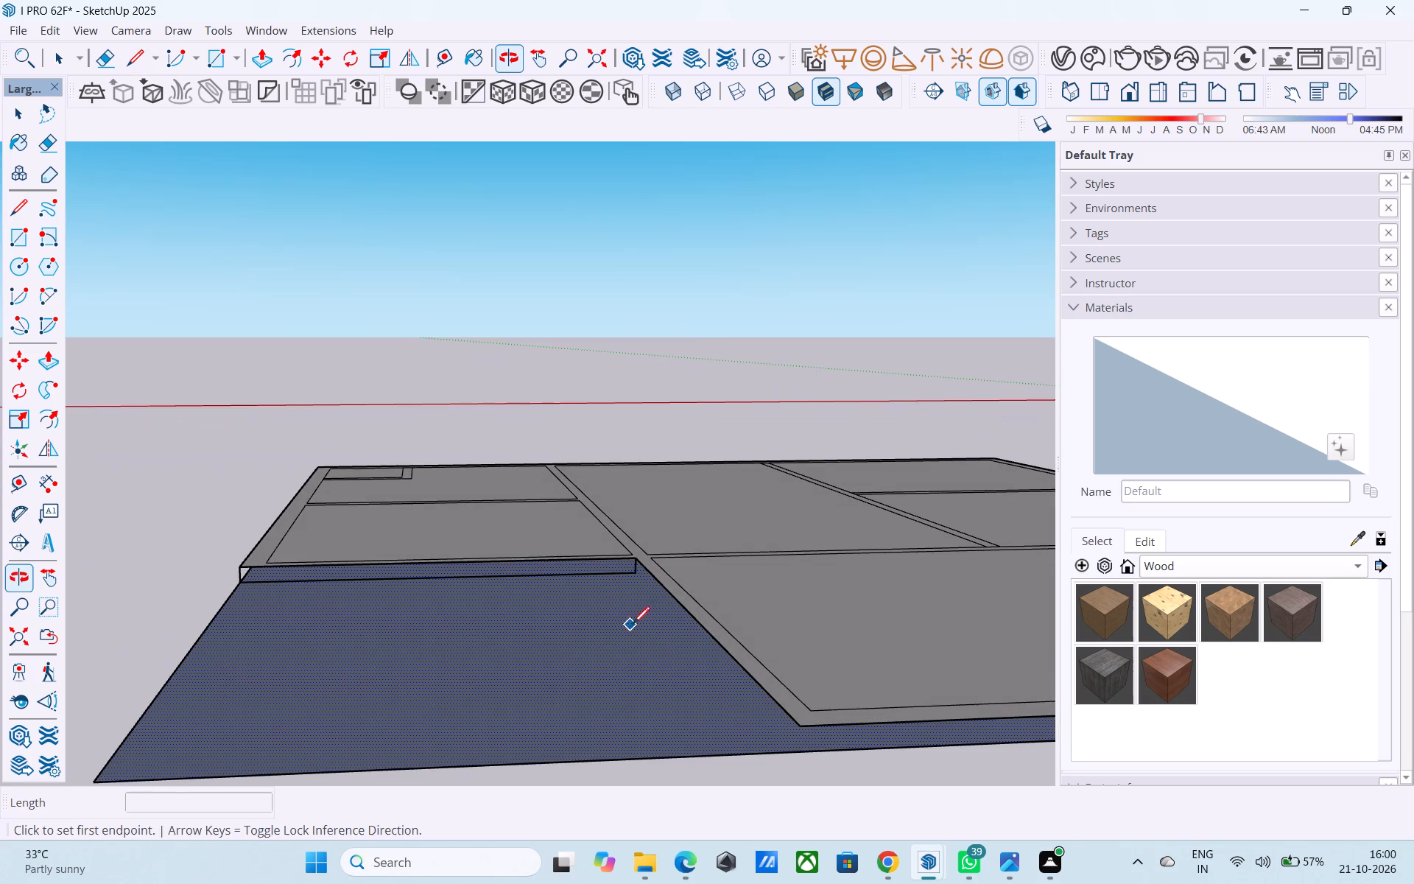
scroll(549, 410, "down", 8)
scroll(664, 566, "up", 16)
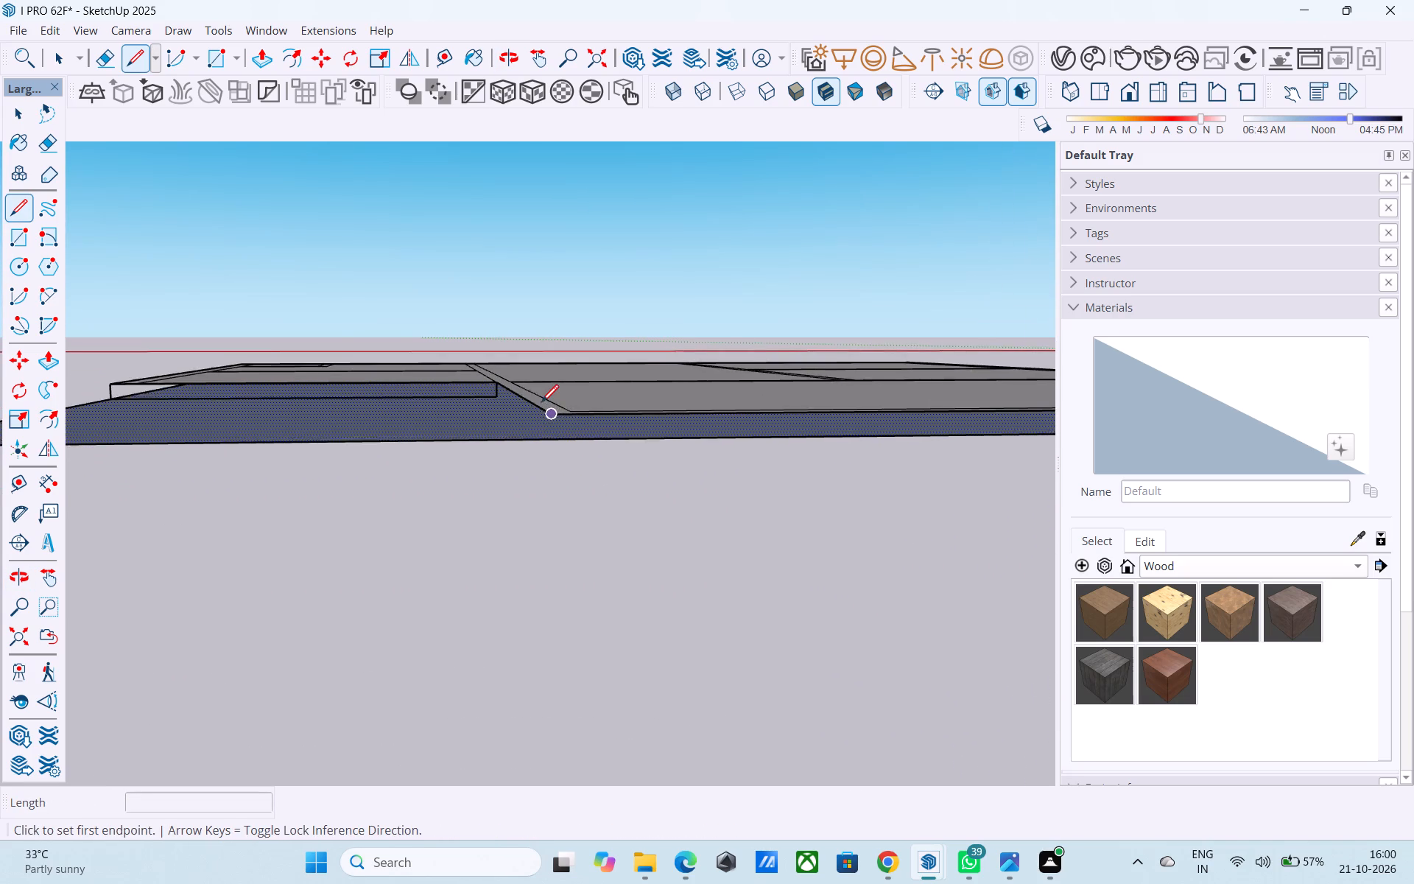
left_click(557, 422)
left_click(557, 443)
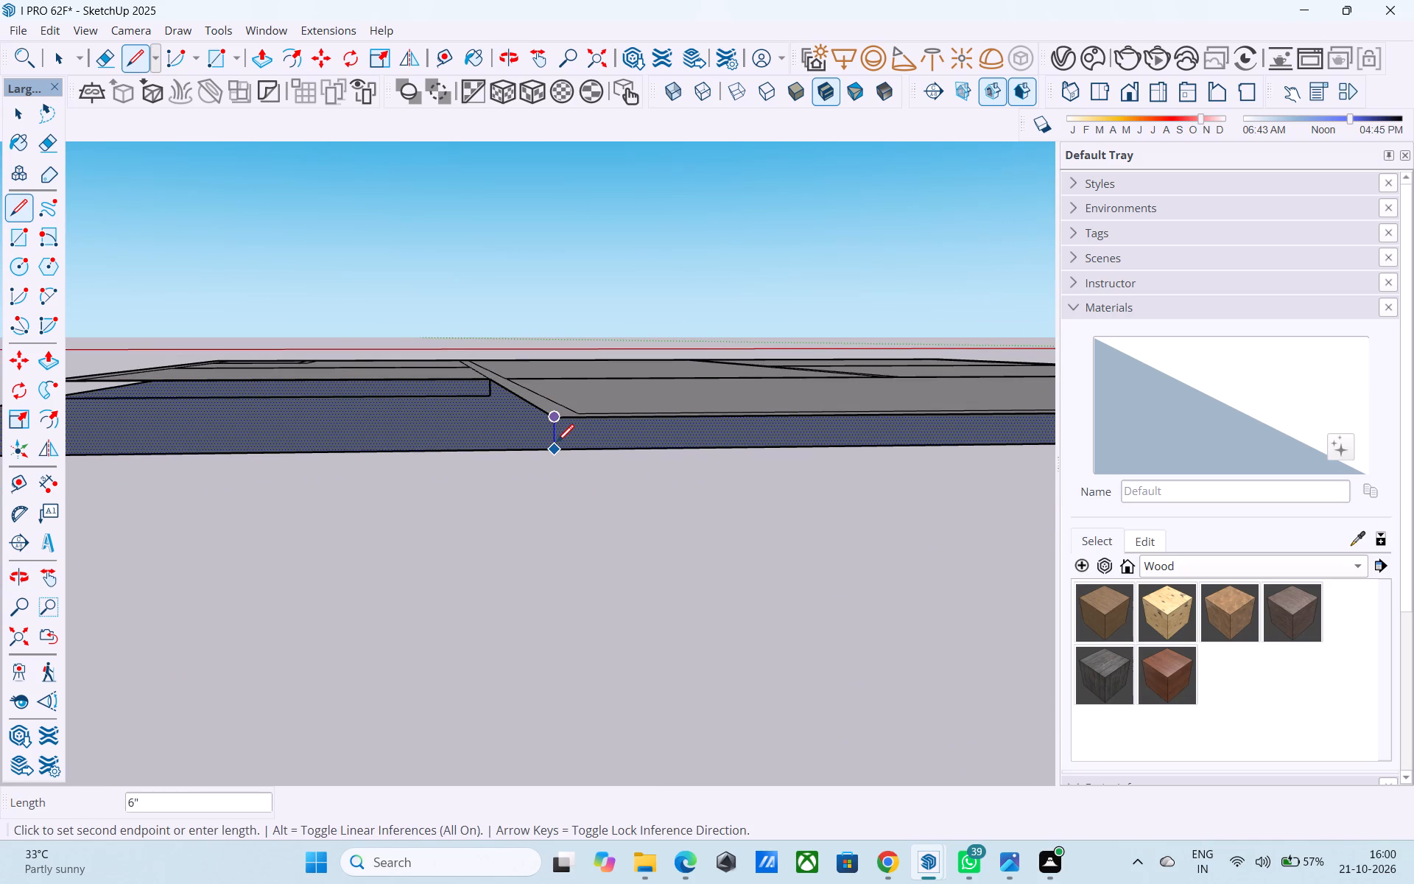
left_click(550, 447)
left_click(494, 396)
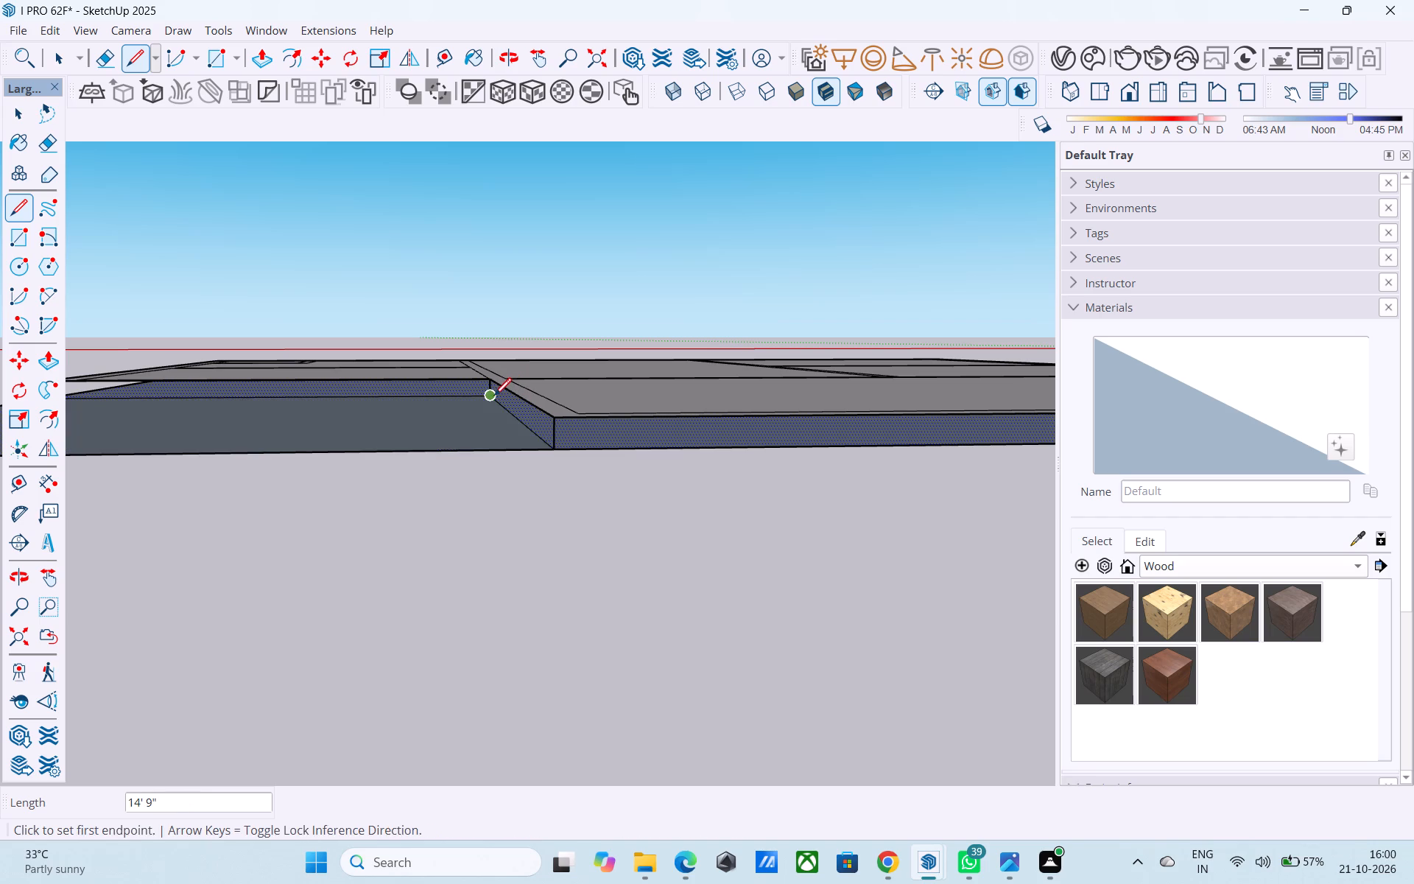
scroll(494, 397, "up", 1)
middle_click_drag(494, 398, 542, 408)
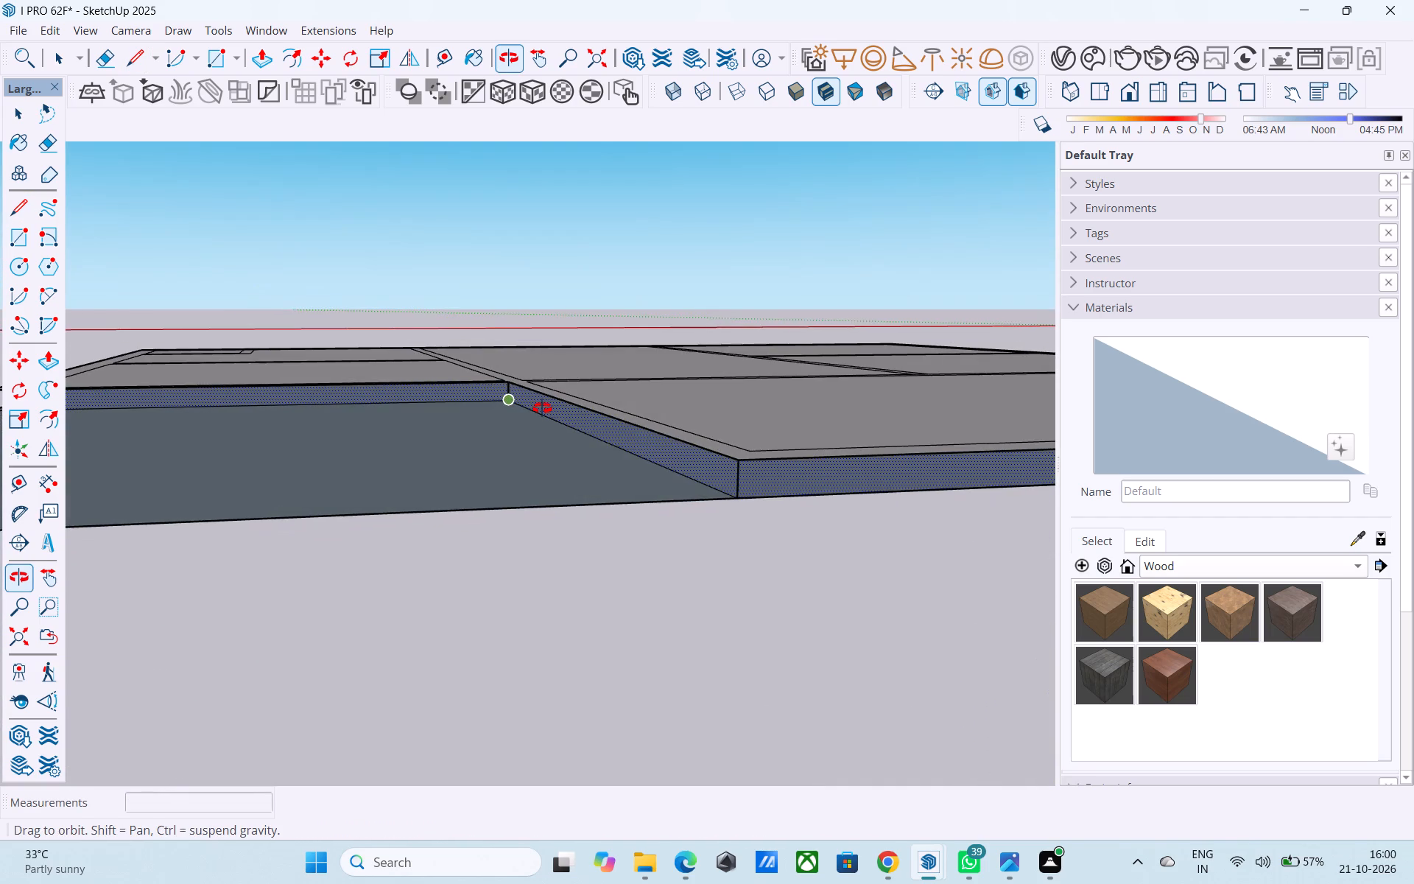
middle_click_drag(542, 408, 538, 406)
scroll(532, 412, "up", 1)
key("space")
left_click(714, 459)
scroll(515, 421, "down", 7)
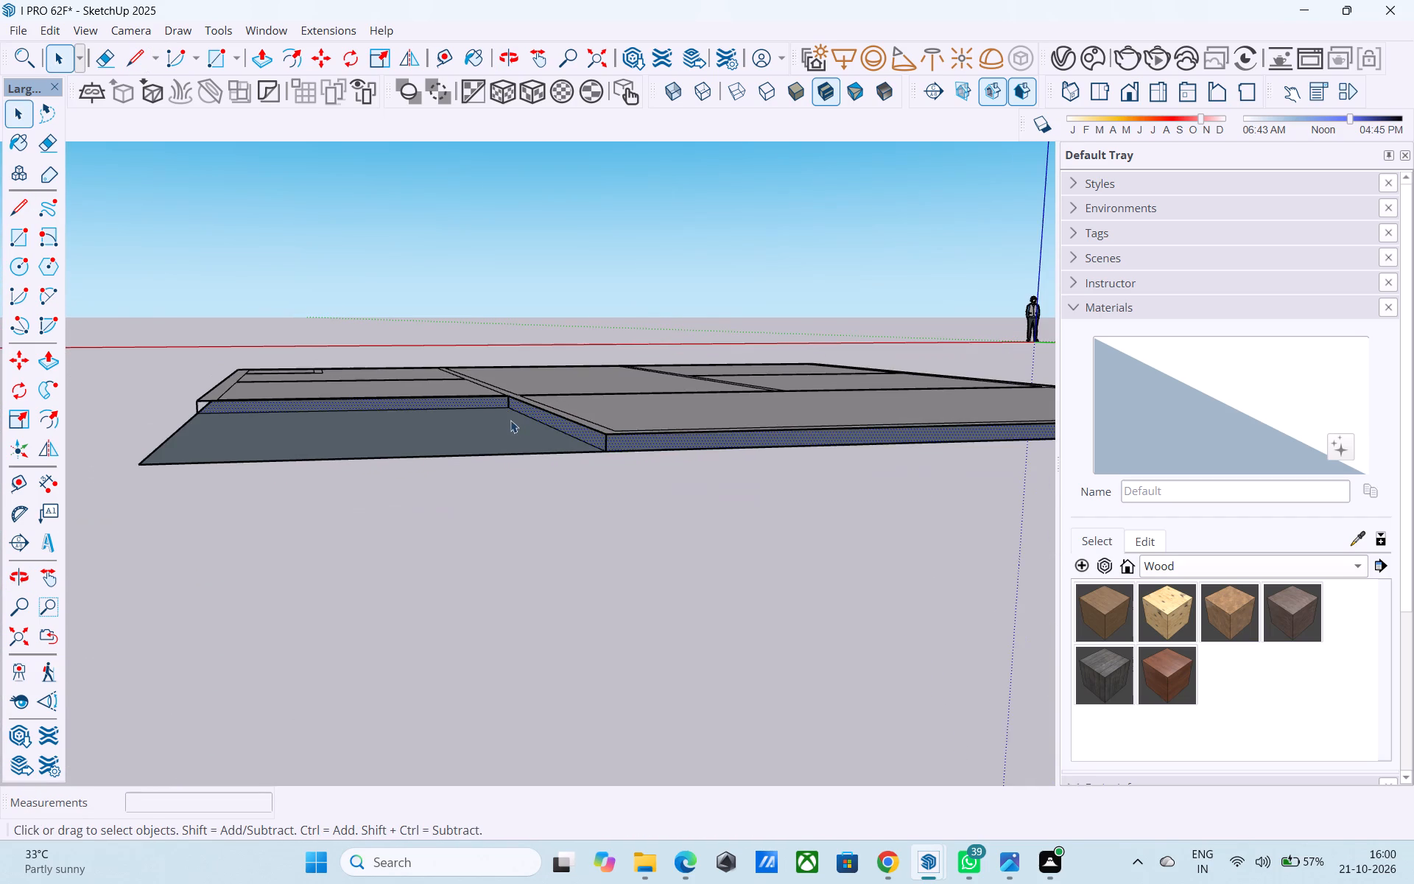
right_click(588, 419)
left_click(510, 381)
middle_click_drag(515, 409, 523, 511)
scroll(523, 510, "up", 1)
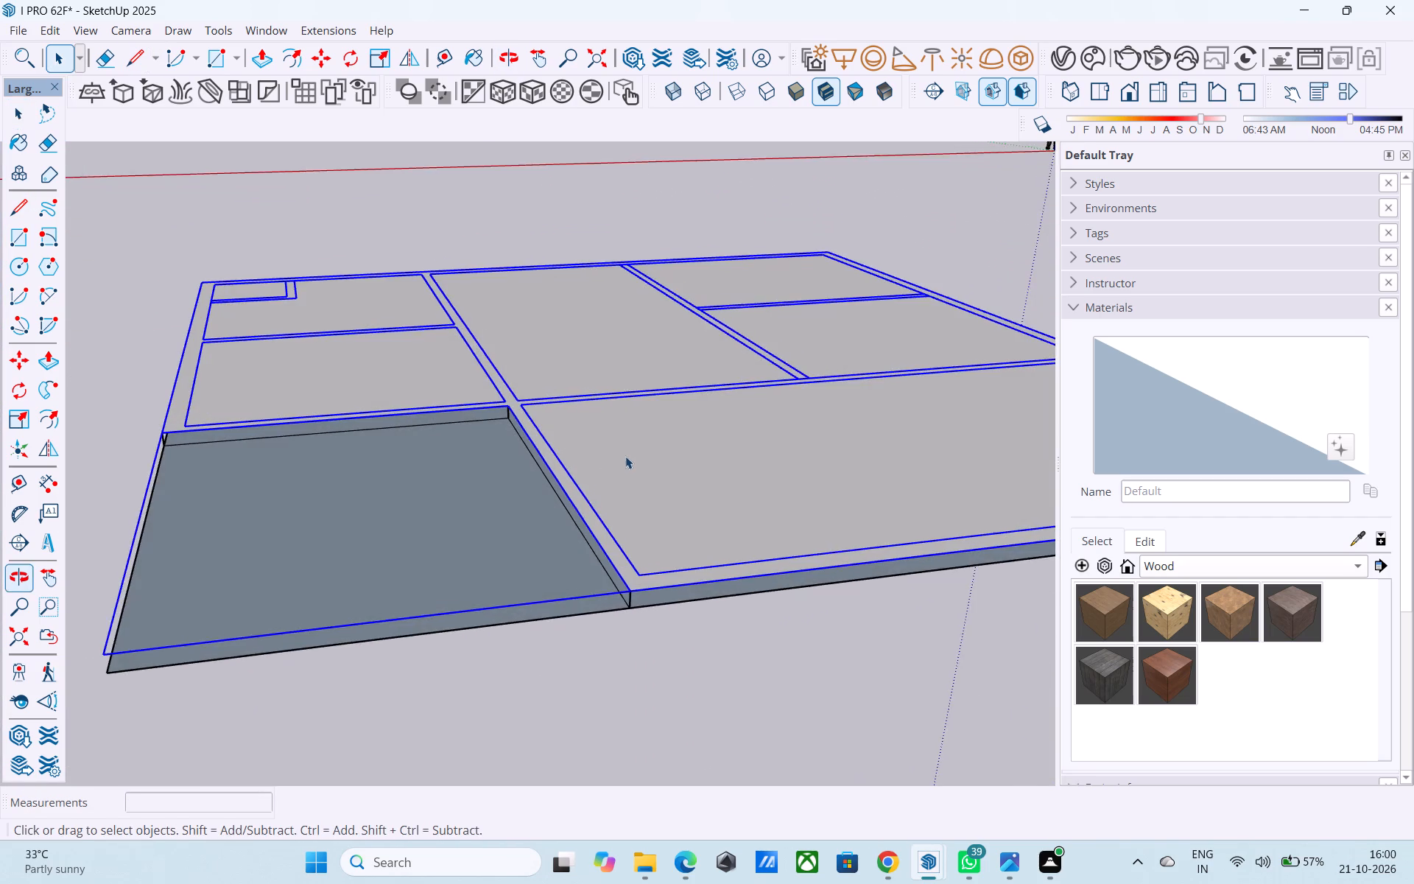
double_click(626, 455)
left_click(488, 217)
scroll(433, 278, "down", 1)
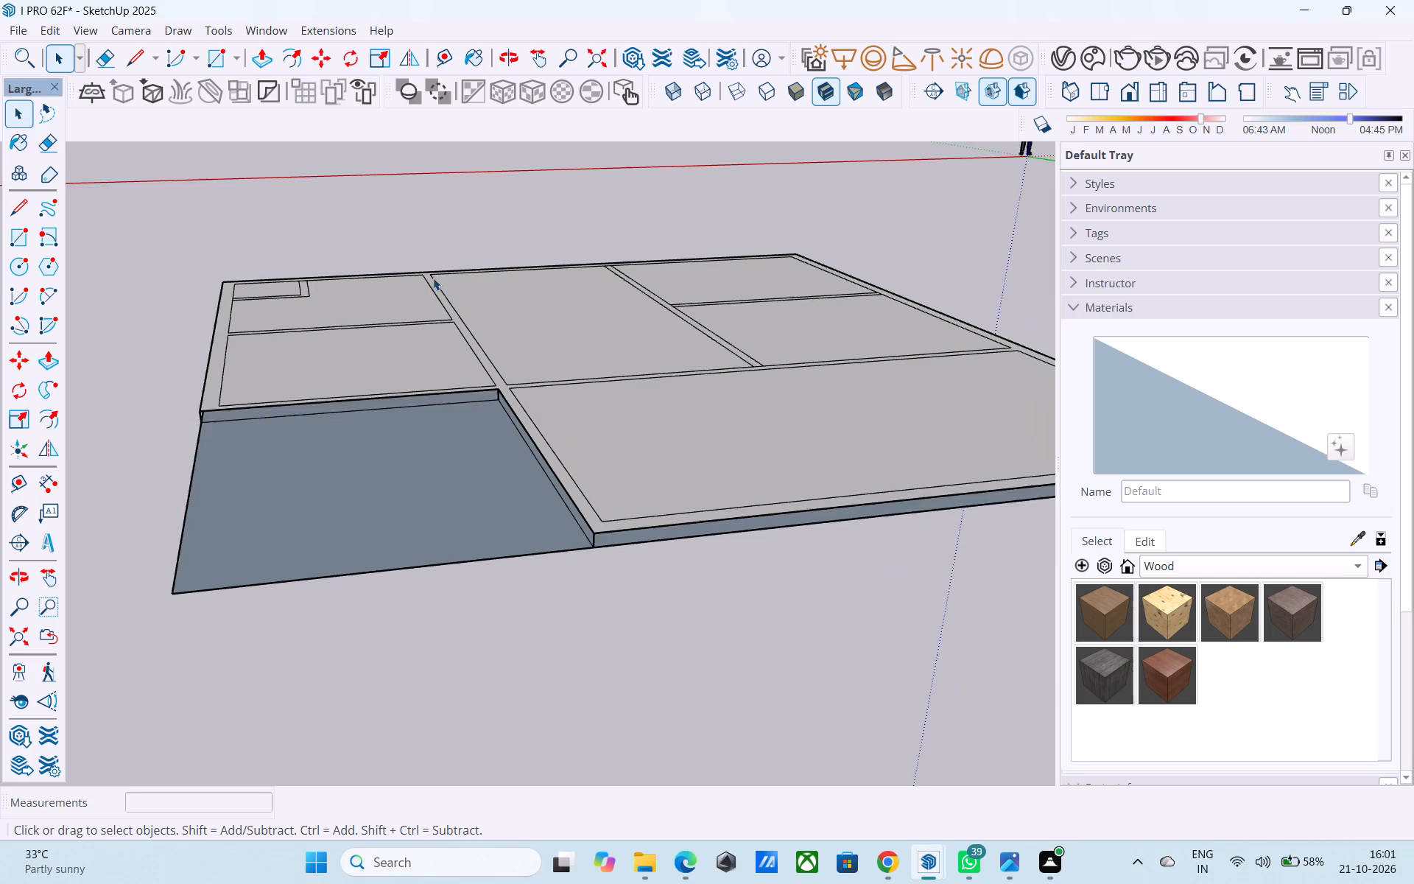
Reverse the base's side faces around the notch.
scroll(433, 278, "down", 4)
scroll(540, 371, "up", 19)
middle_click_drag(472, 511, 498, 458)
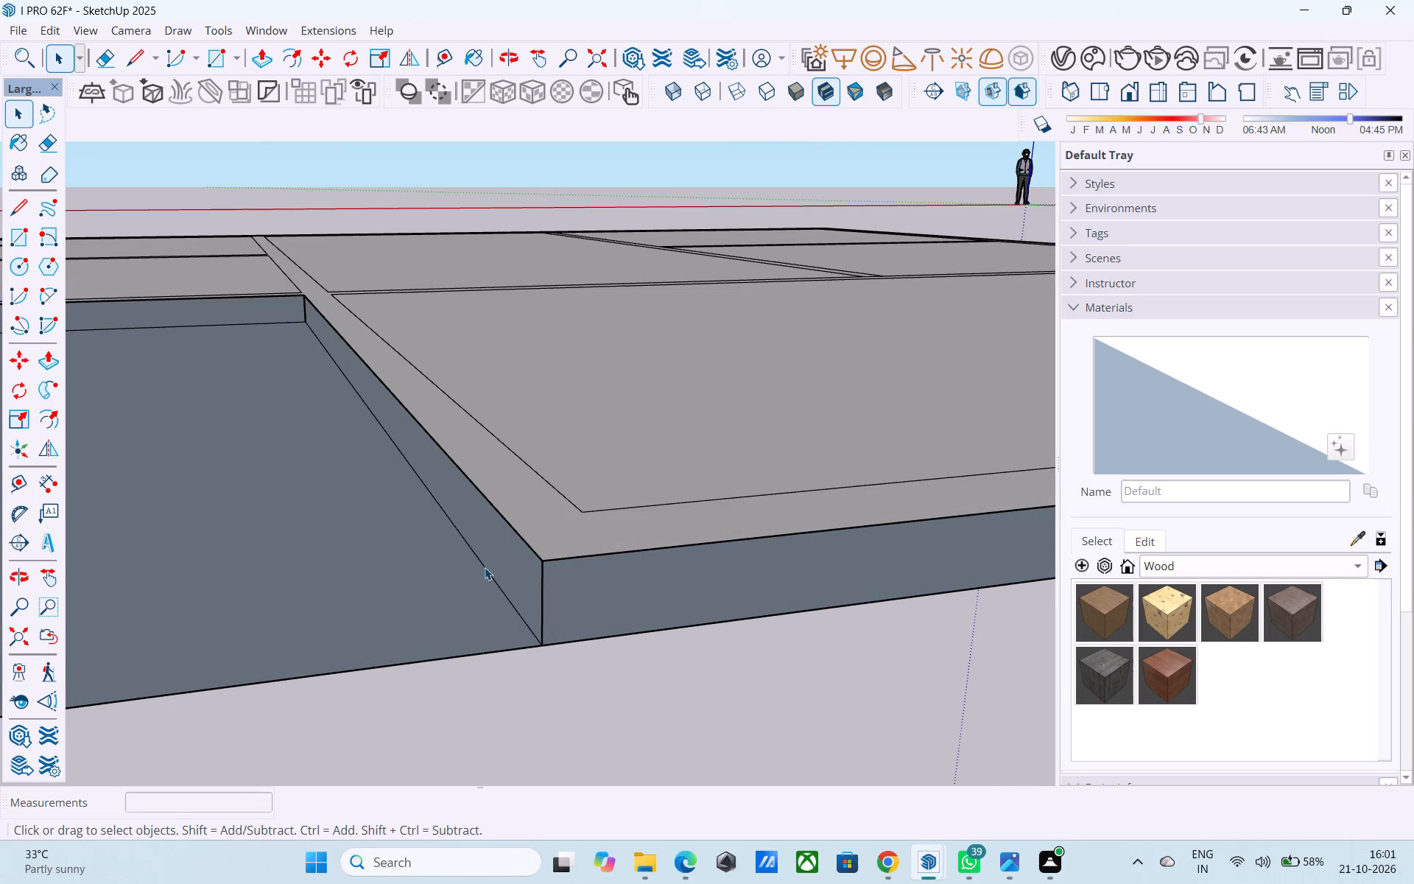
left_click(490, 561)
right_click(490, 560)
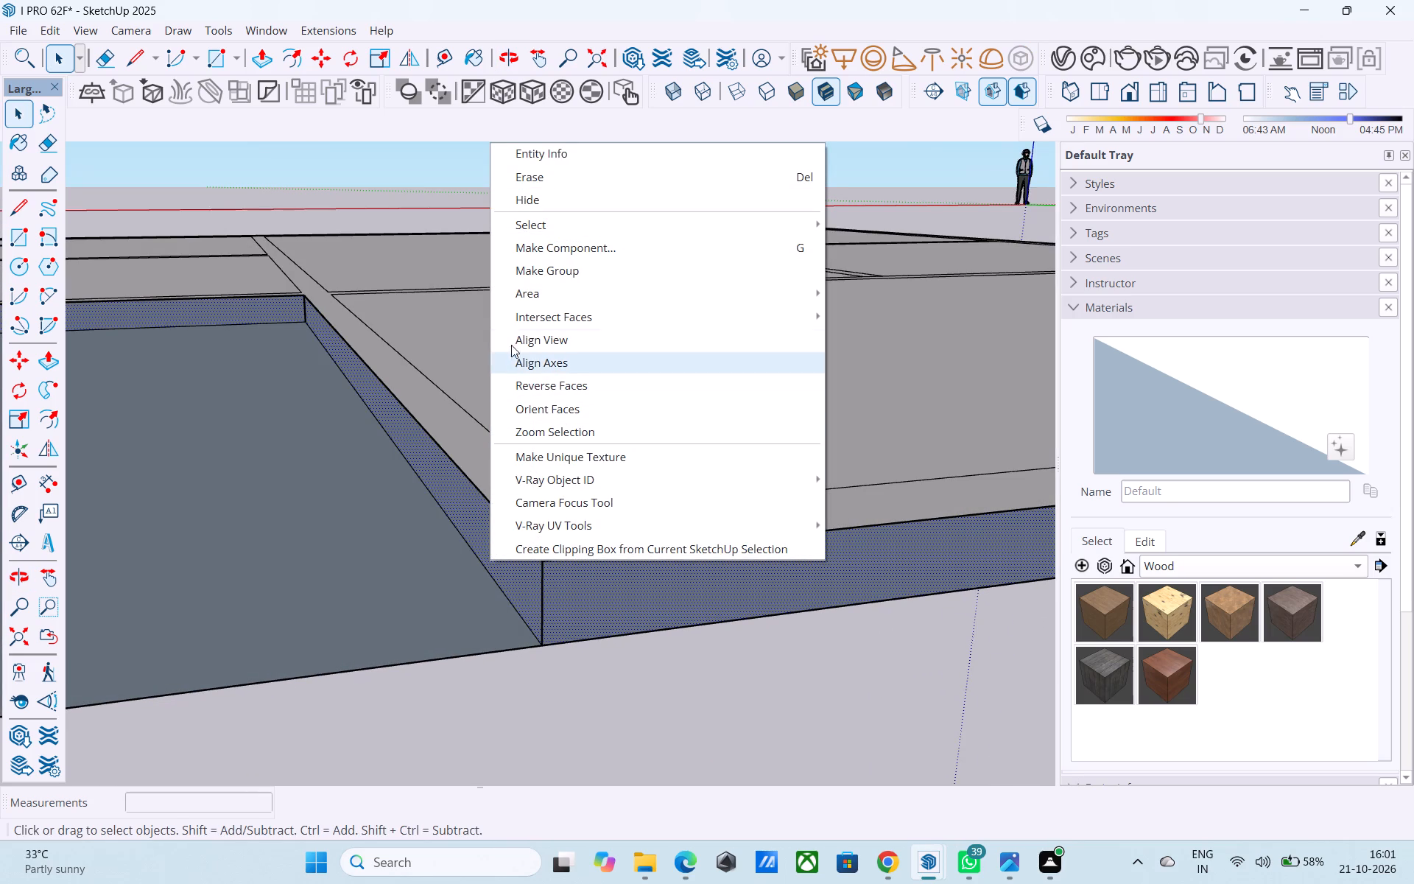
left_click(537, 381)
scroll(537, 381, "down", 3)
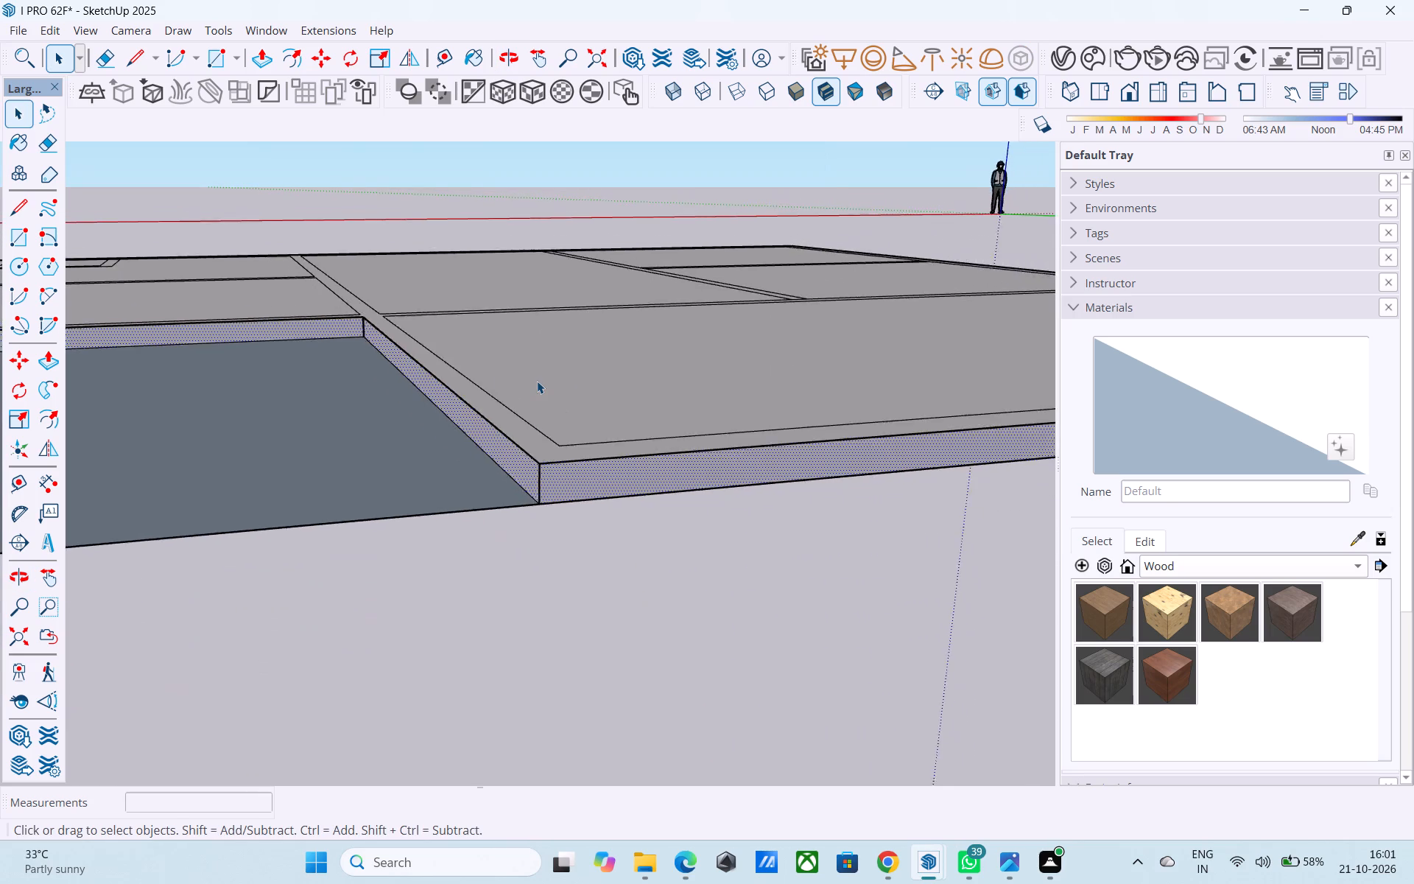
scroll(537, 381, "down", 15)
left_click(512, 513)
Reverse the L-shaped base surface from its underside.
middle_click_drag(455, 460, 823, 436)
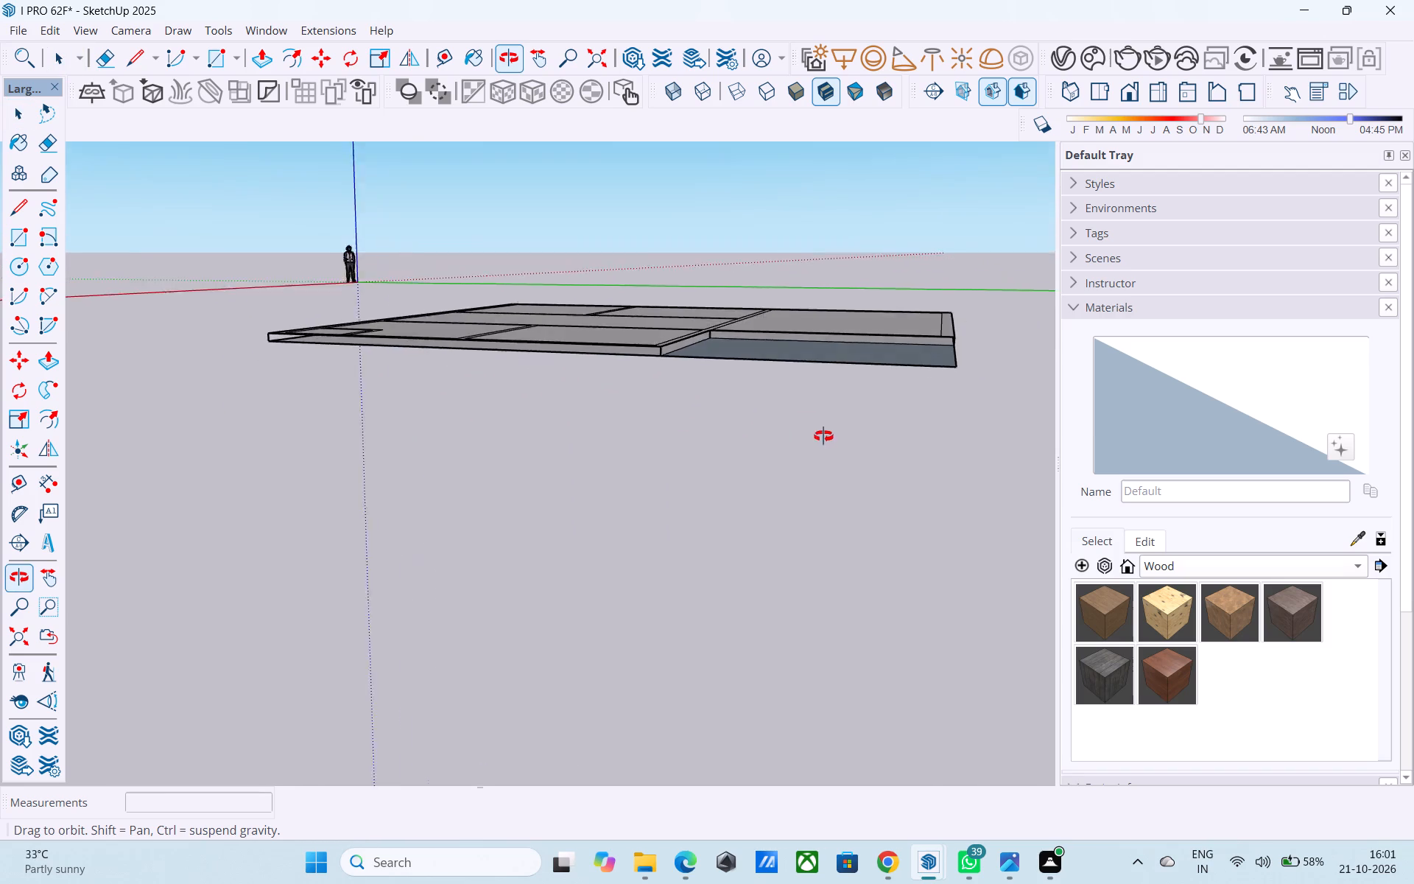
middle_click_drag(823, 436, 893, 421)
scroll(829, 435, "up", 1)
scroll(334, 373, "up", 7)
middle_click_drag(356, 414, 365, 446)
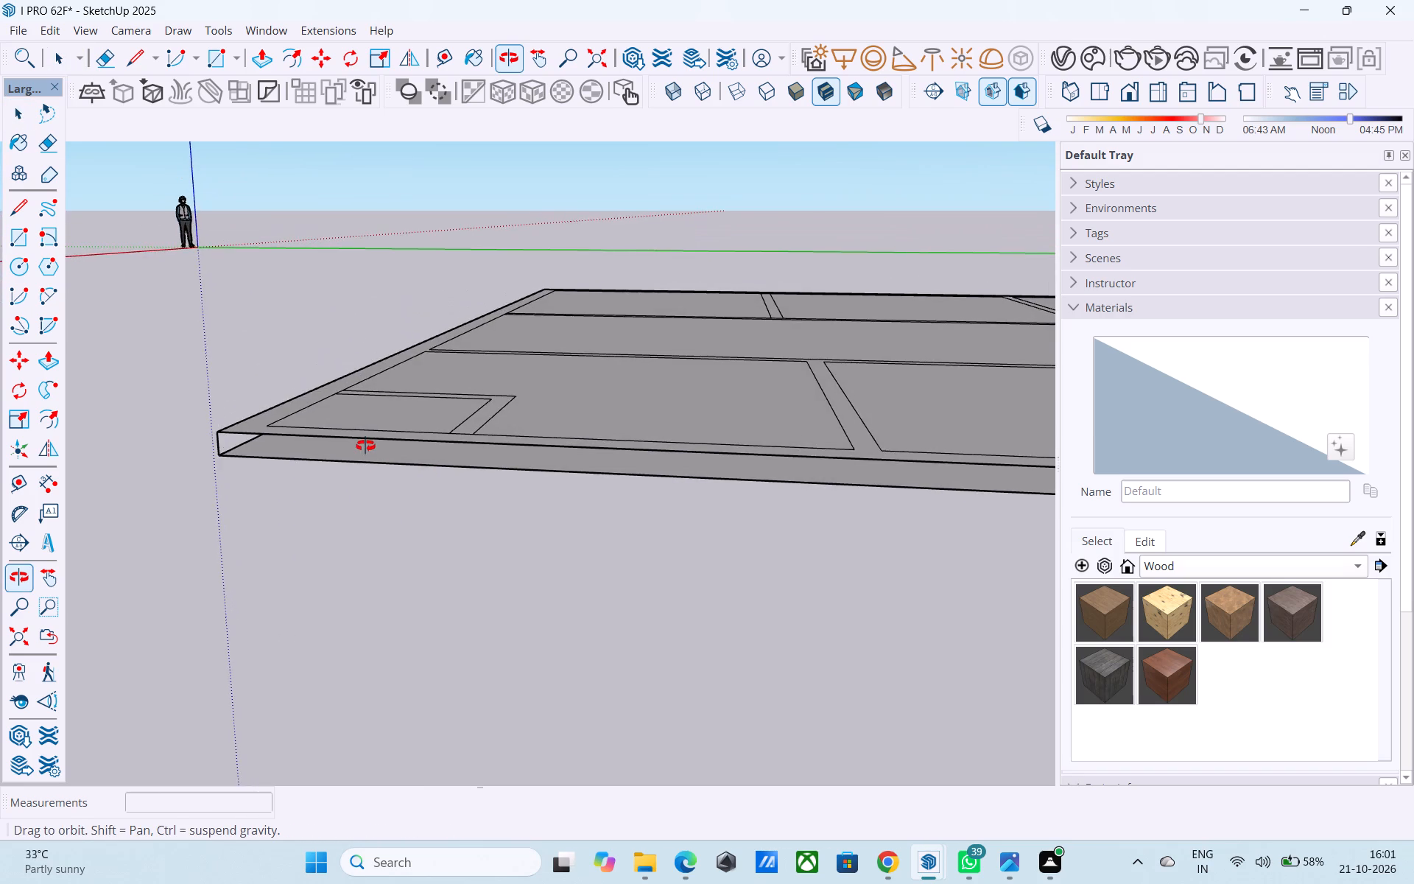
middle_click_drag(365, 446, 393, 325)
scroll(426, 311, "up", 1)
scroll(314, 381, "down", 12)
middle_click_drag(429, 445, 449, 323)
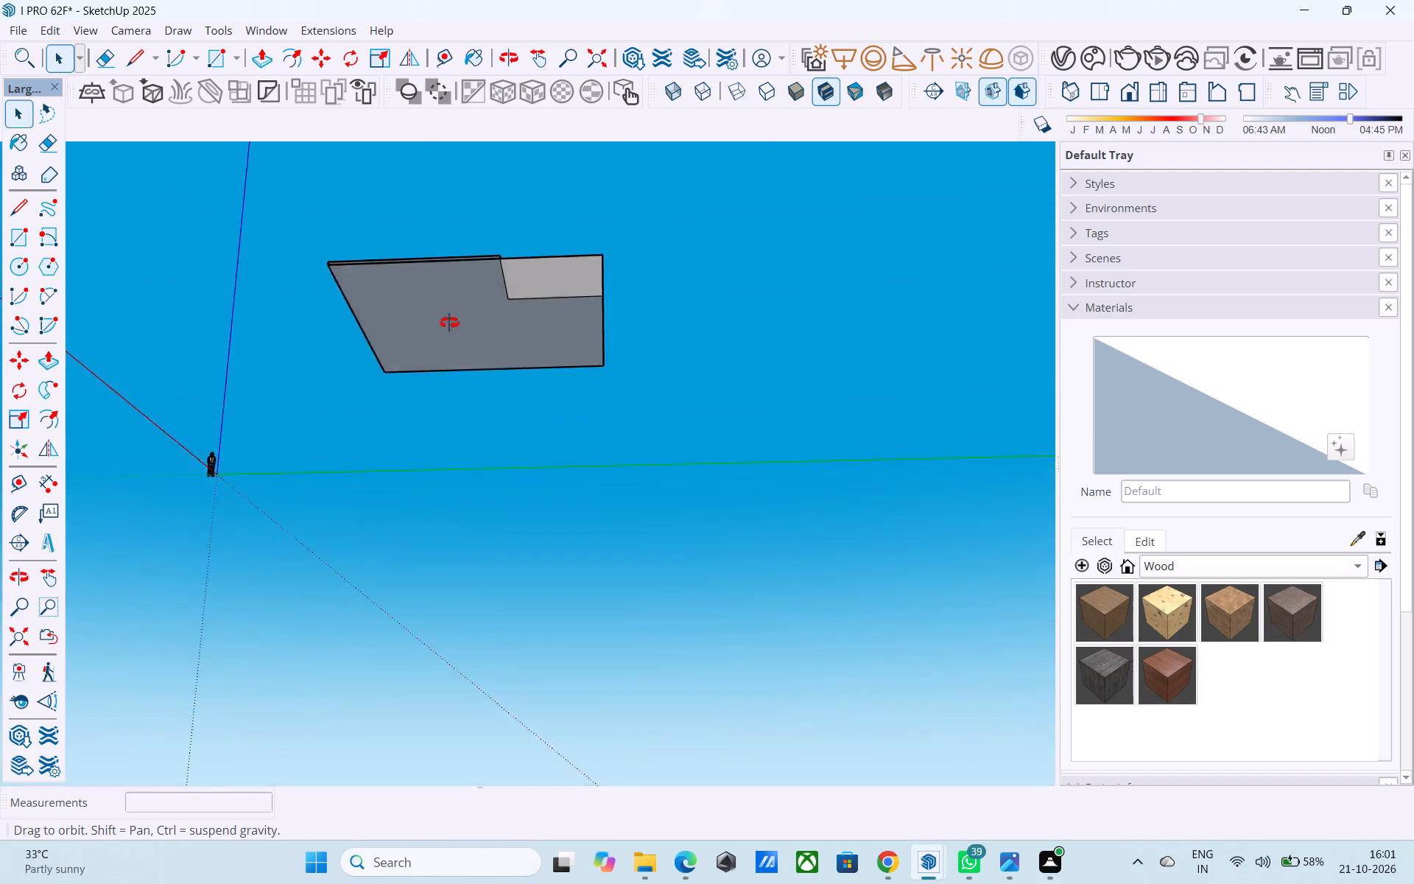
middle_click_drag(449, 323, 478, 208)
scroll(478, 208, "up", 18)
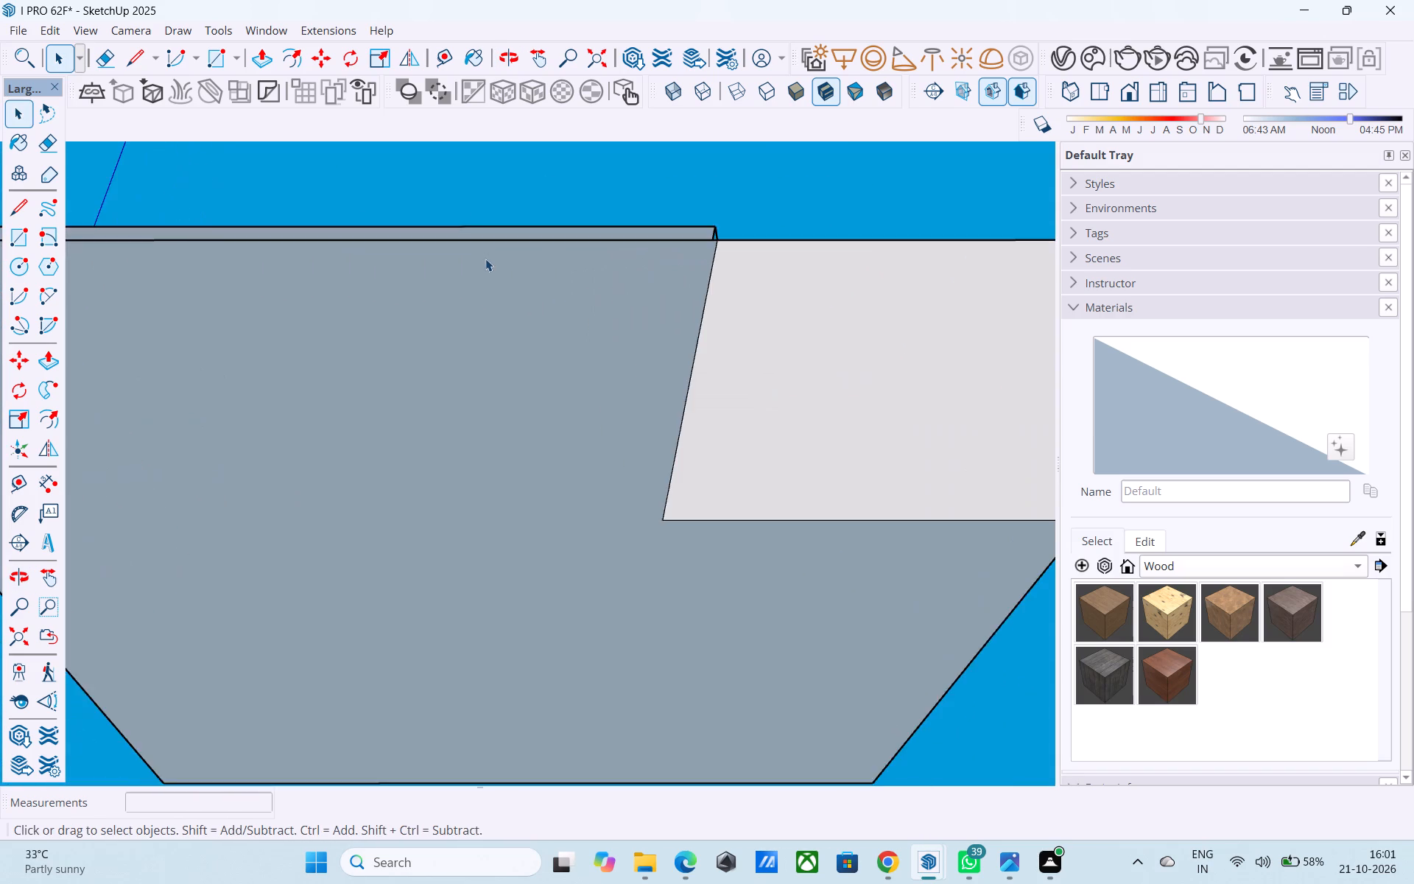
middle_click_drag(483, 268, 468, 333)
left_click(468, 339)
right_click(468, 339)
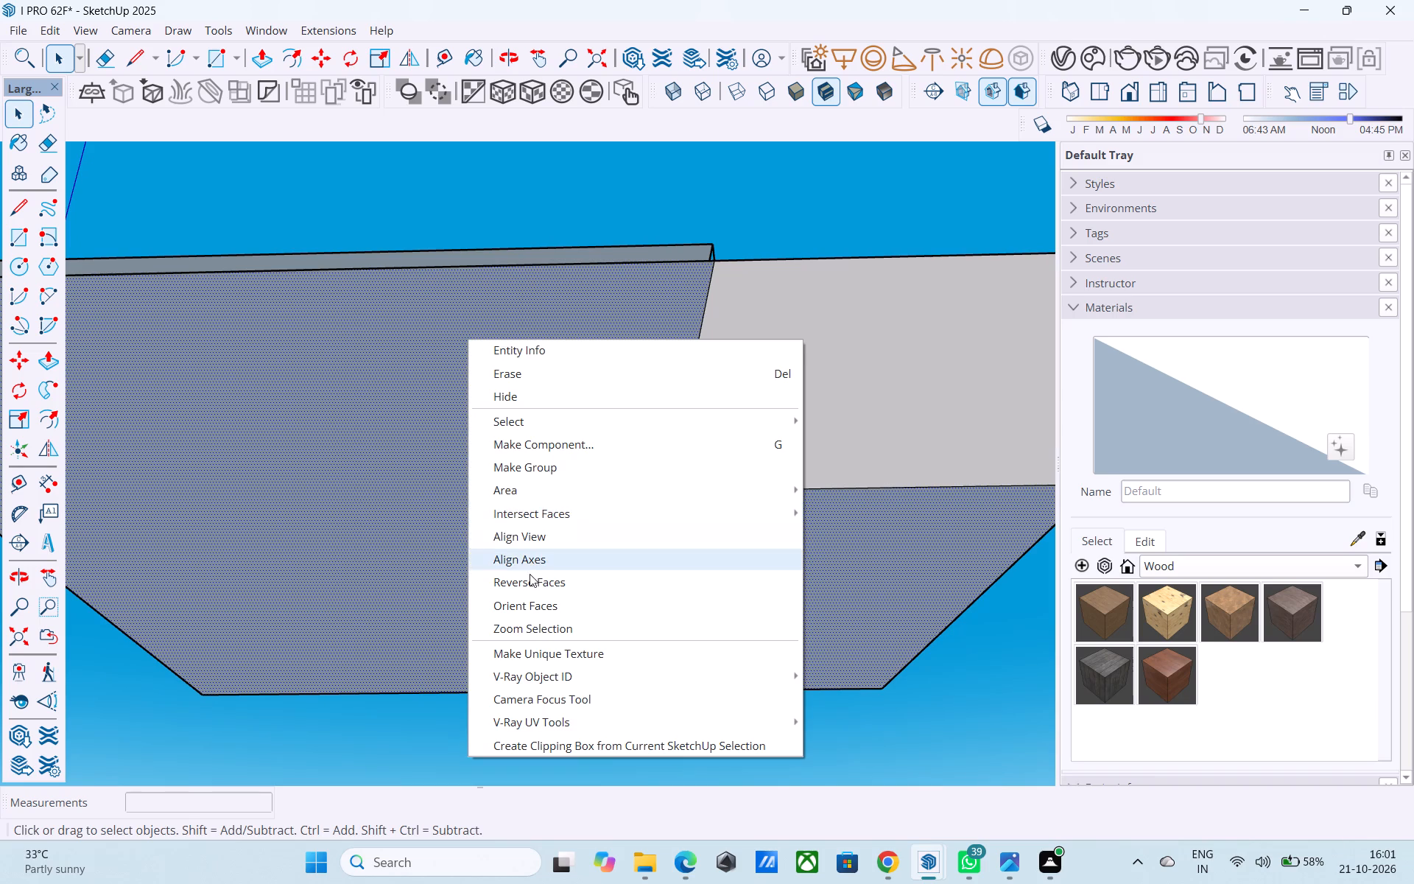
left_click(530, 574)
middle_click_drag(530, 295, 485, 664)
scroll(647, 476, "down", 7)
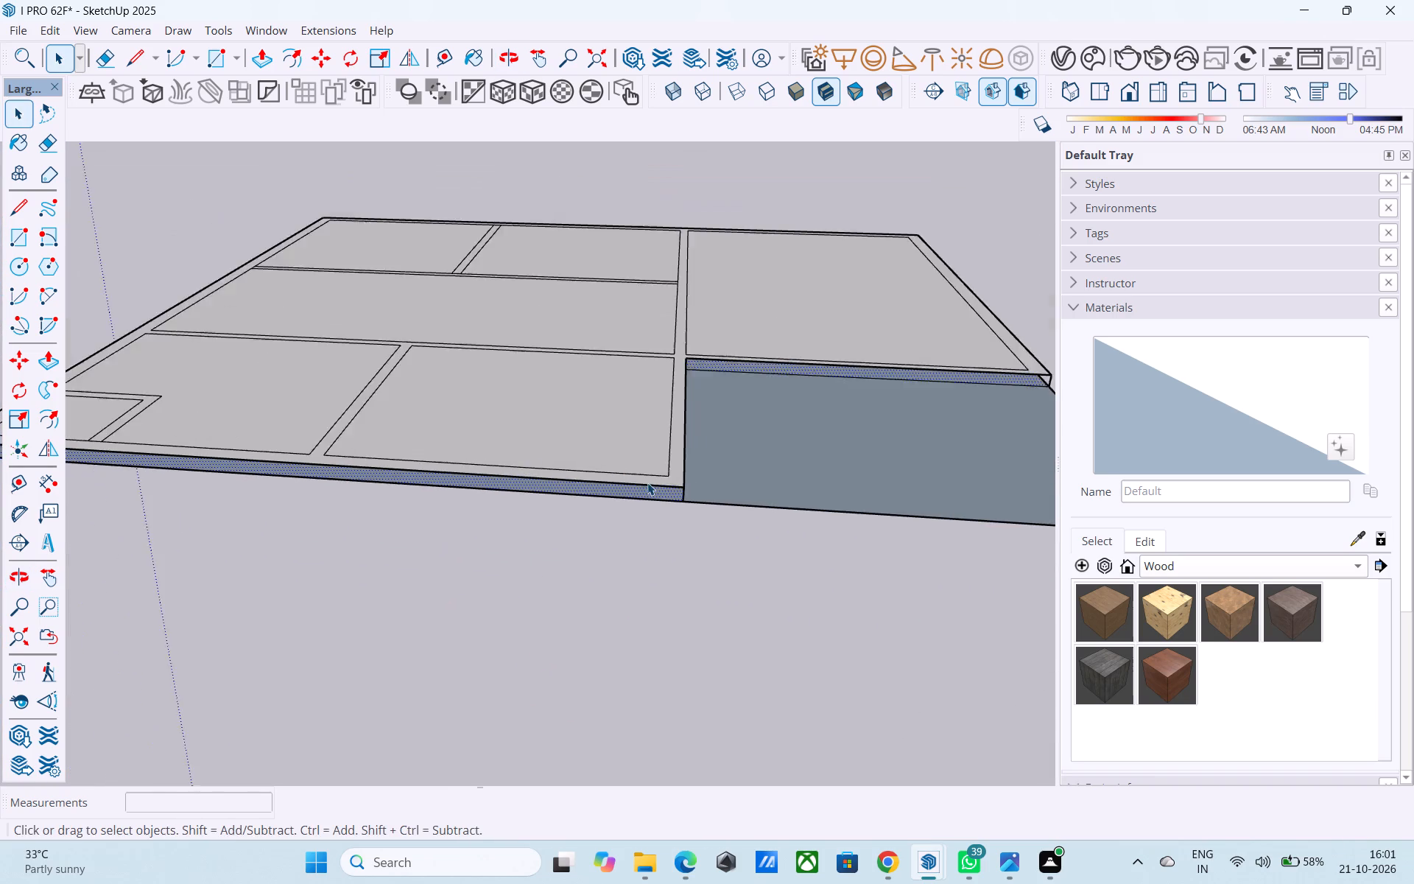
Draw a 6" by 25' 3" rectangle on the base's outer side, from the corner by the small enclosed area to the notch's near corner.
middle_click_drag(647, 483, 544, 527)
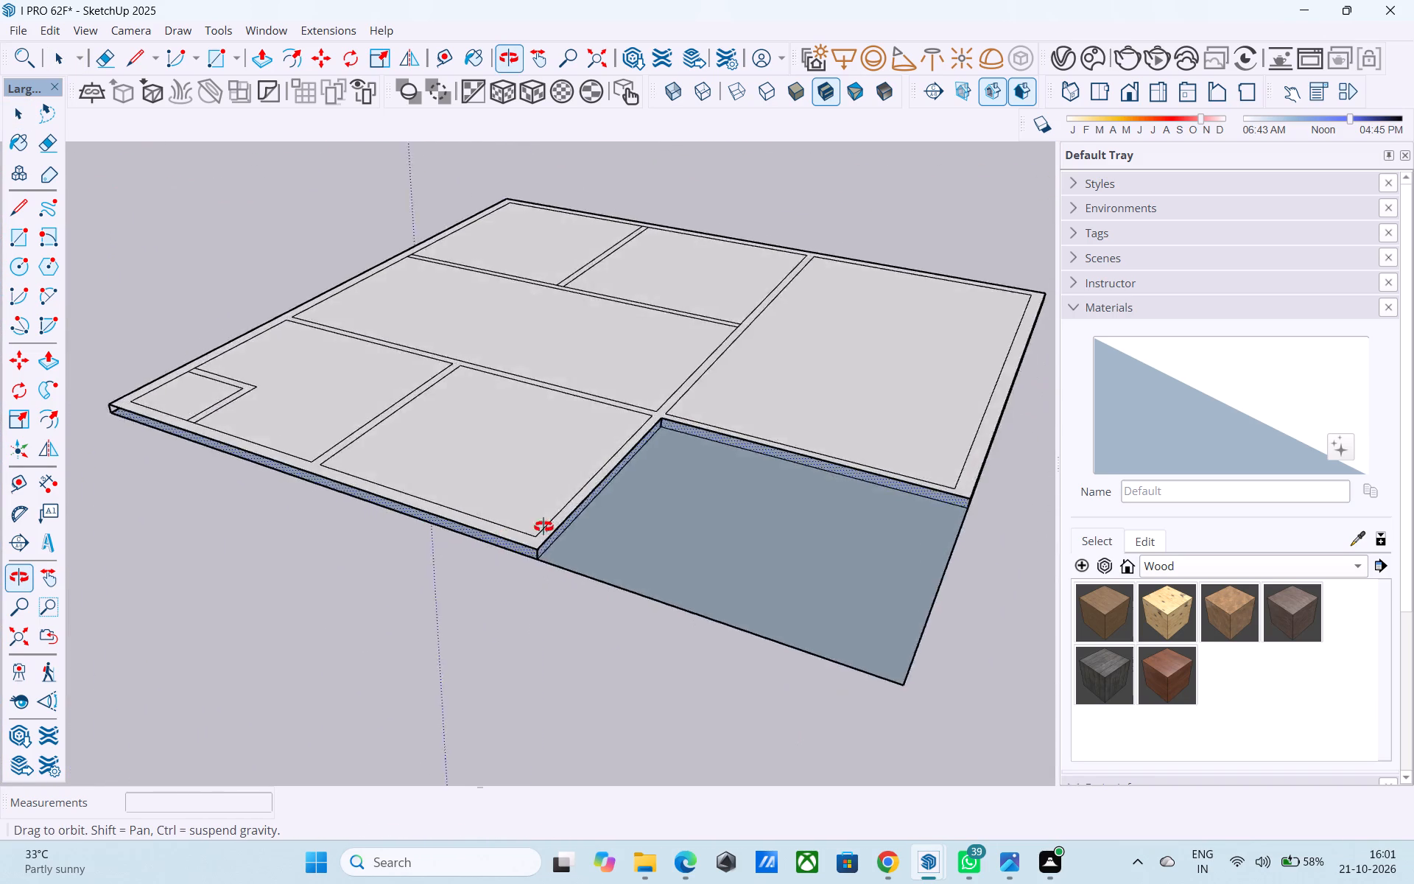
middle_click_drag(544, 527, 717, 428)
middle_click_drag(717, 424, 712, 413)
scroll(659, 416, "up", 2)
scroll(848, 248, "down", 5)
middle_click_drag(409, 400, 345, 409)
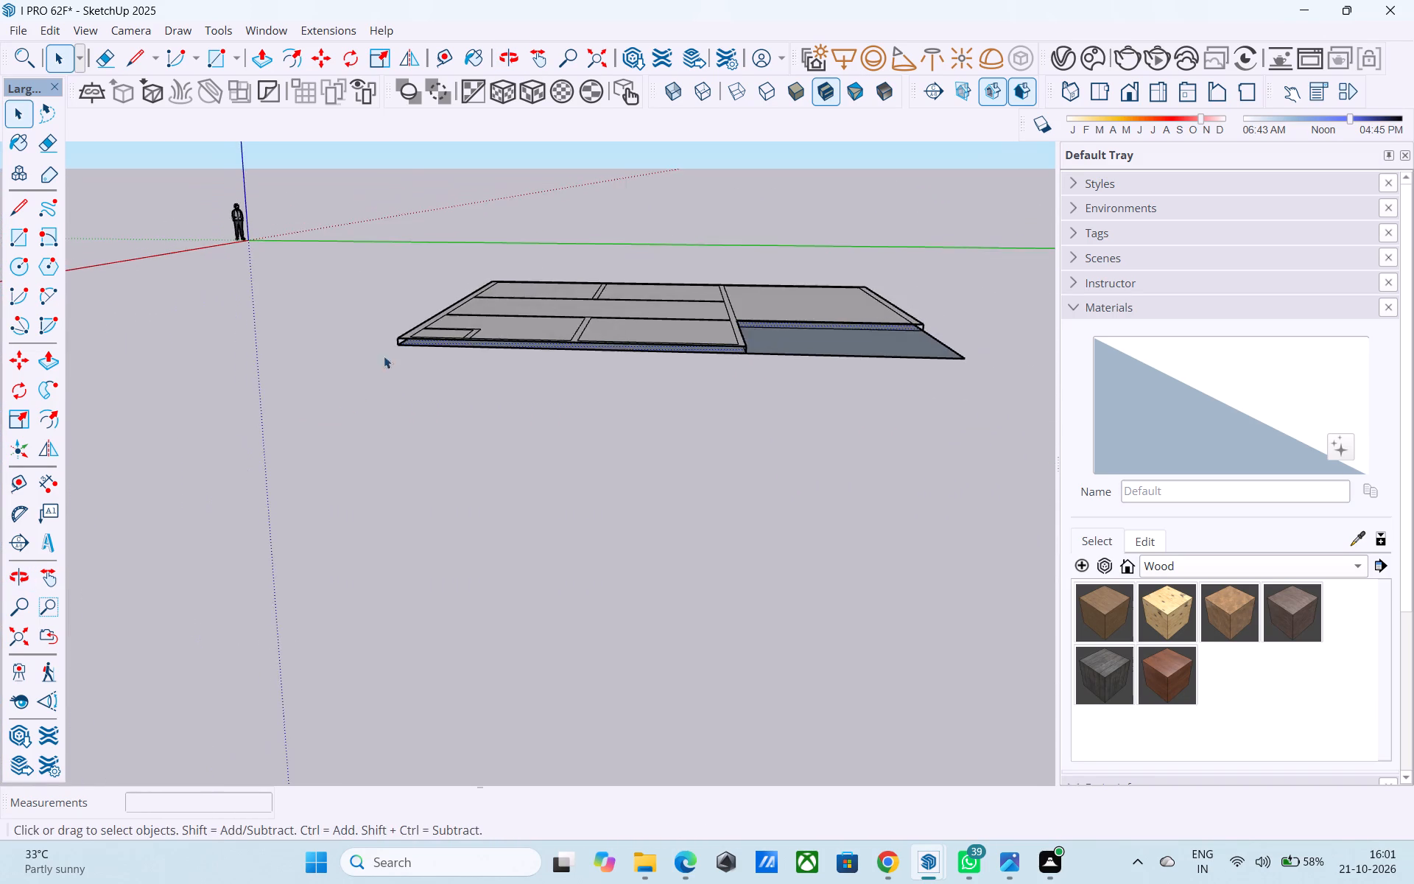
scroll(393, 338, "up", 6)
key("r")
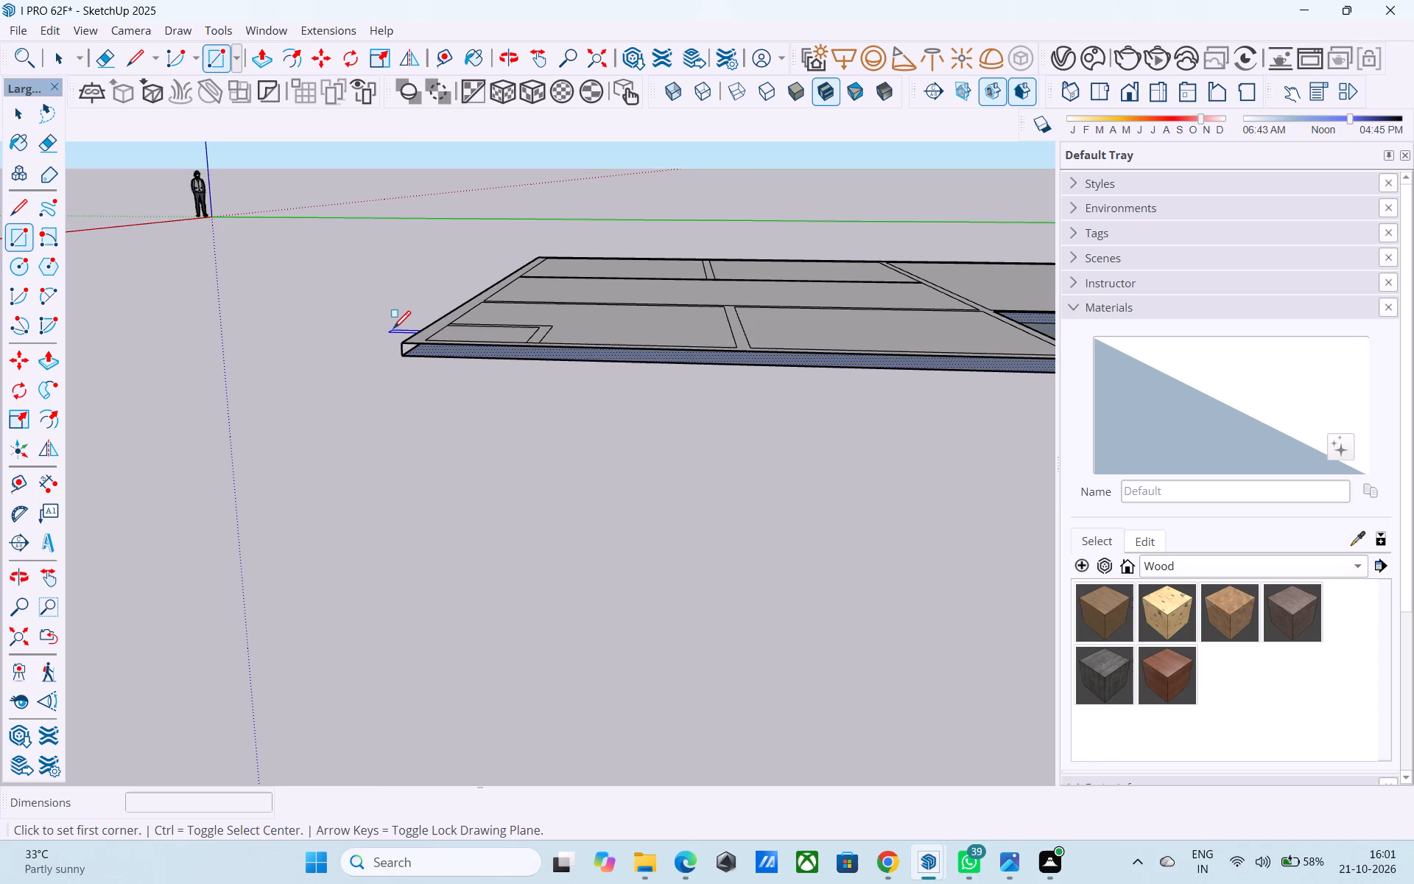
scroll(427, 344, "down", 1)
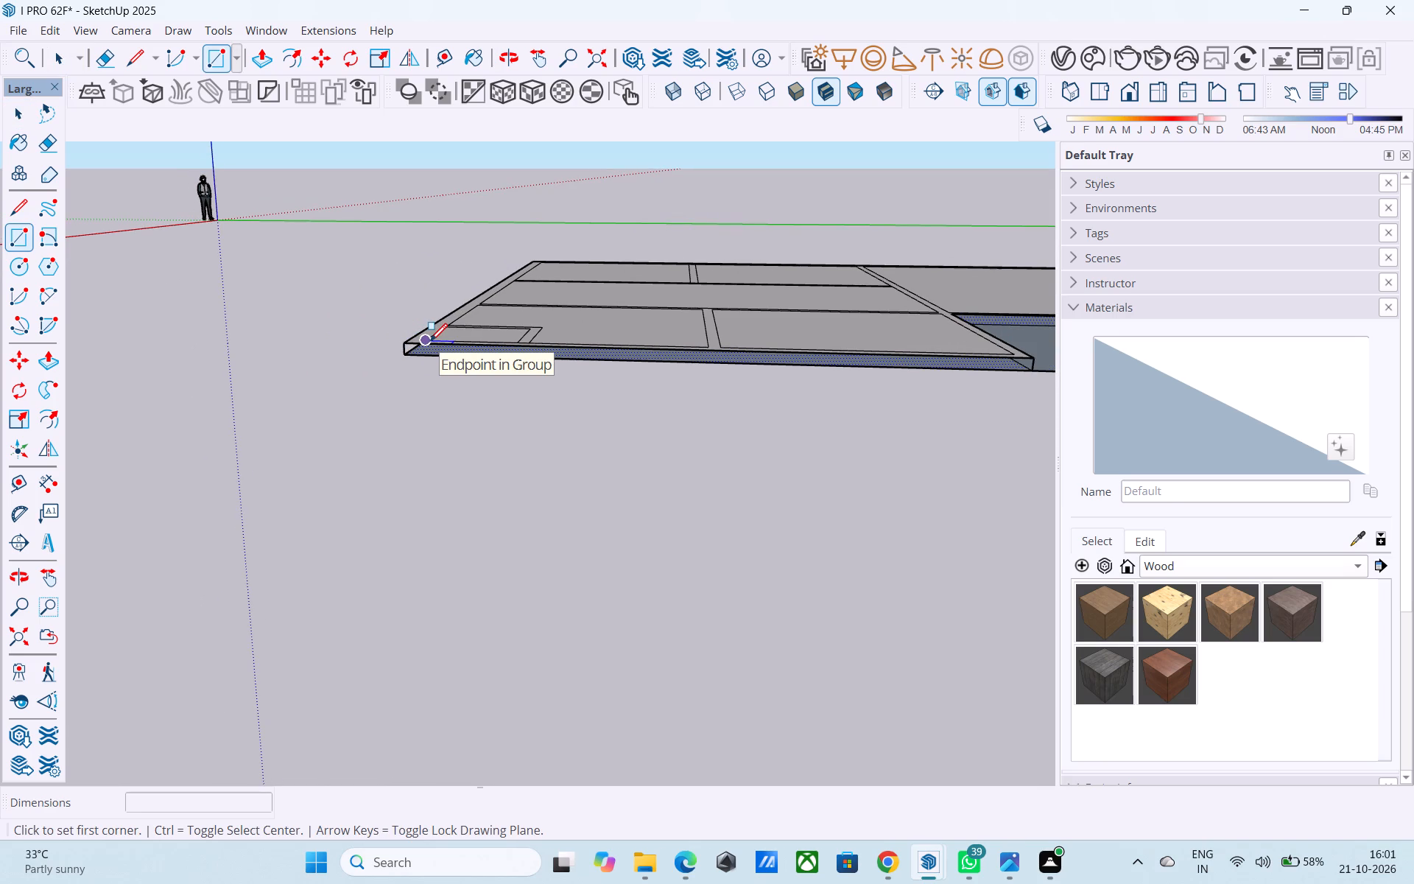
scroll(430, 343, "down", 3)
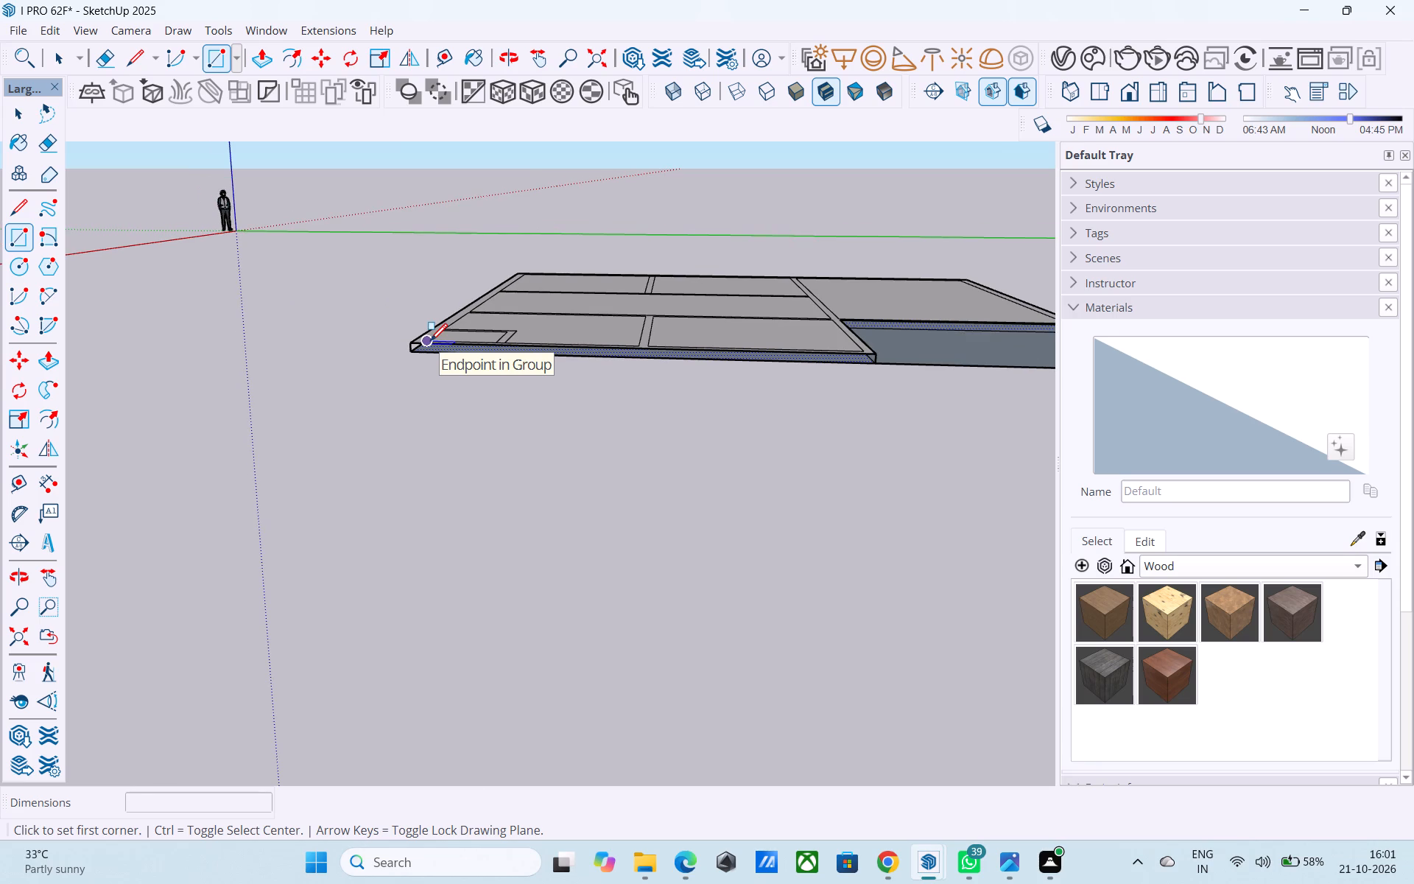
middle_click_drag(430, 342, 430, 341)
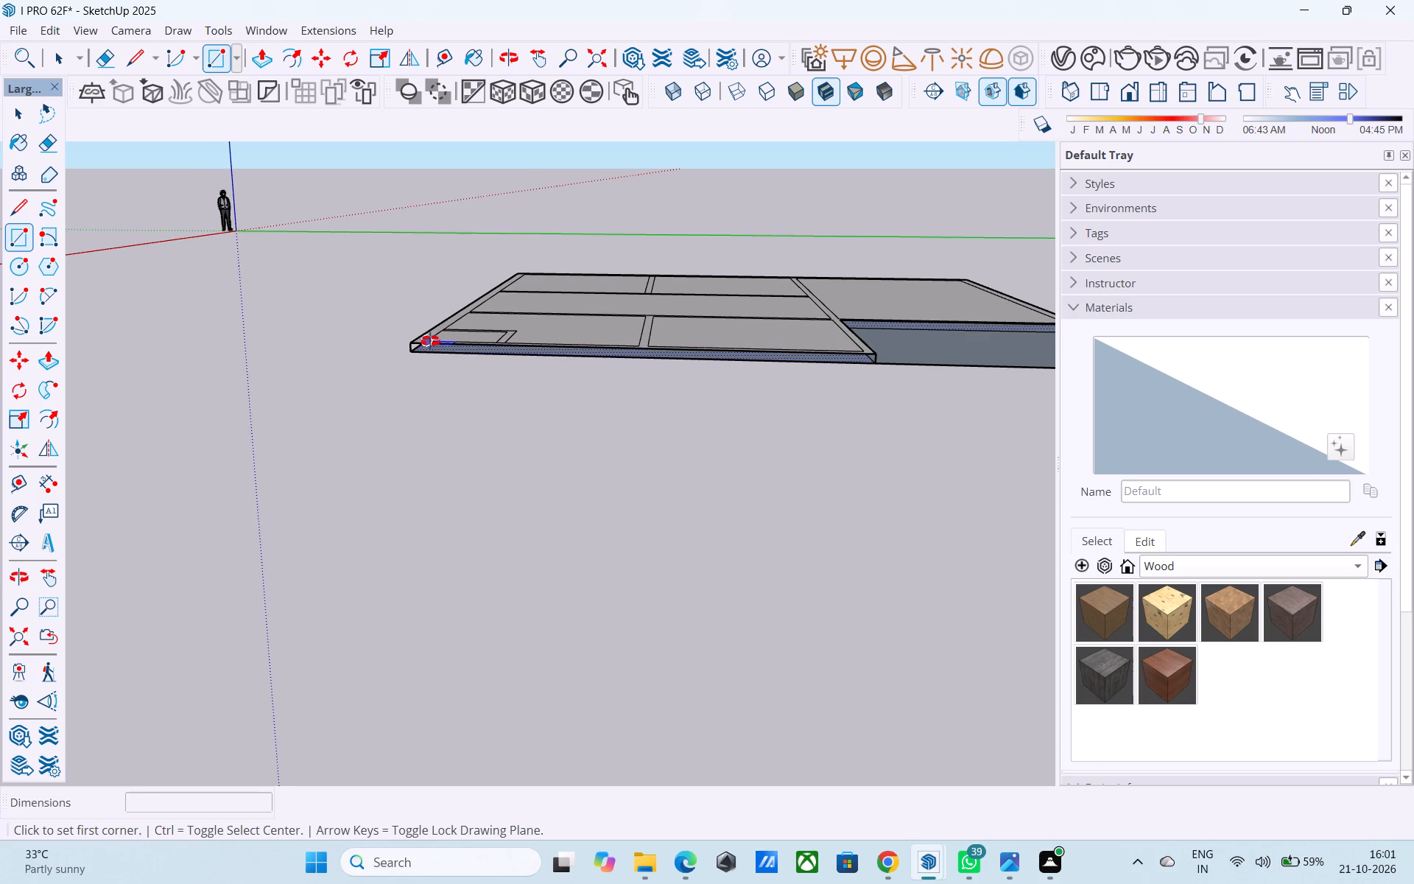
middle_click_drag(430, 341, 440, 393)
middle_click_drag(455, 369, 473, 358)
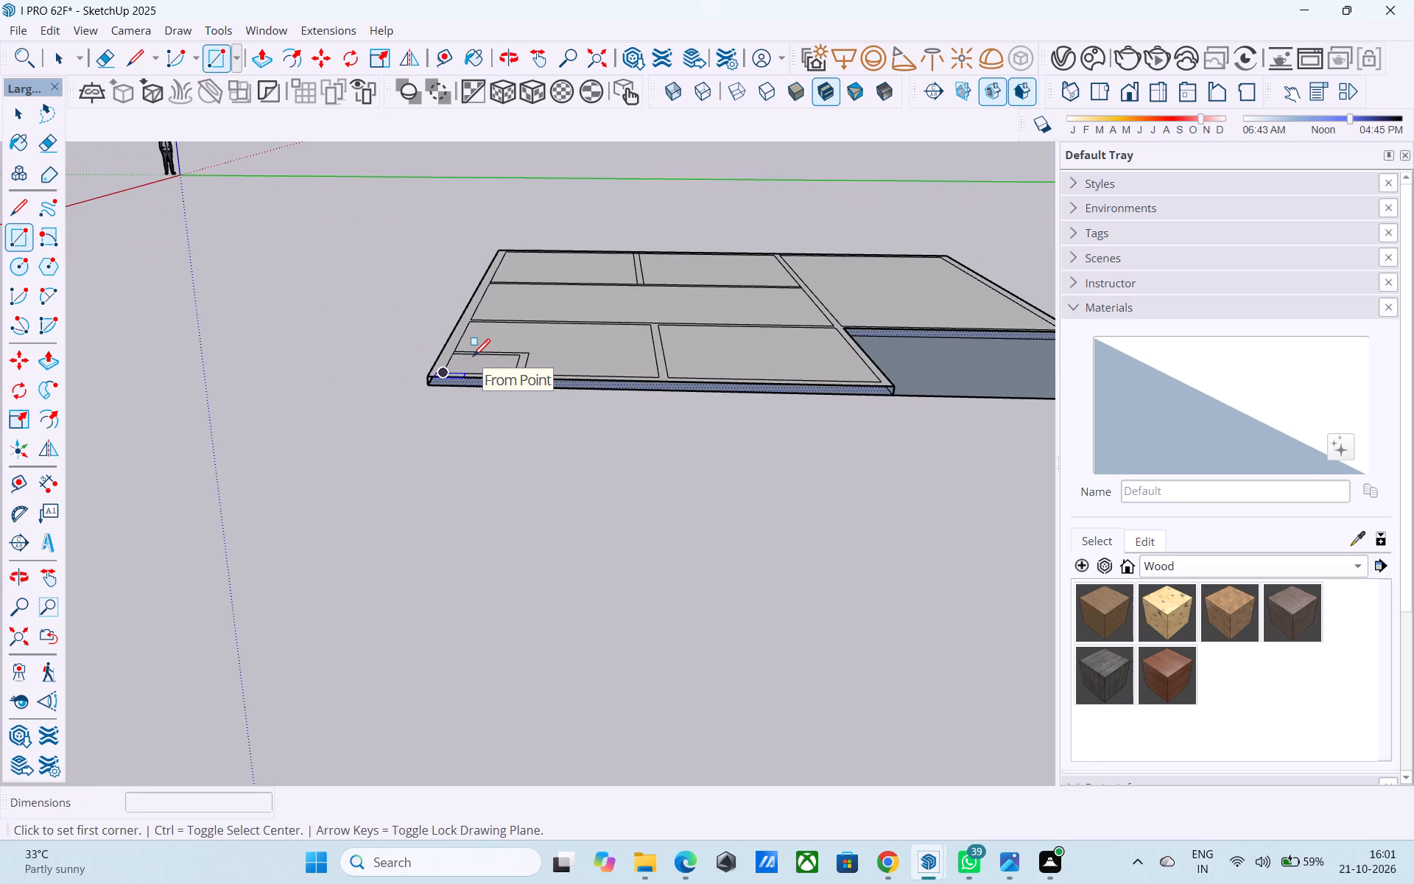
middle_click_drag(473, 358, 477, 333)
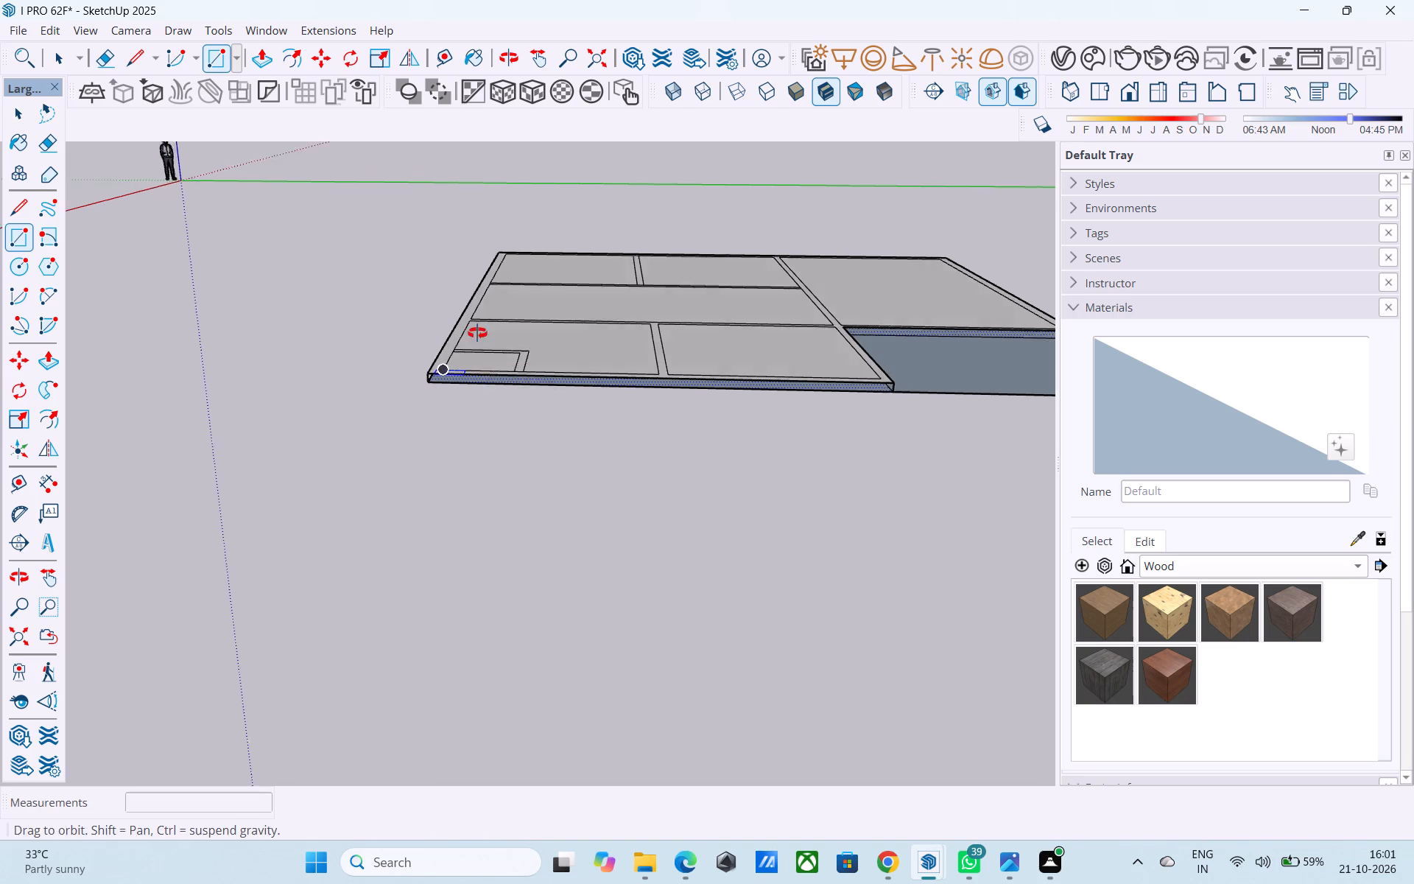
middle_click_drag(477, 333, 490, 305)
scroll(490, 305, "up", 8)
left_click(360, 394)
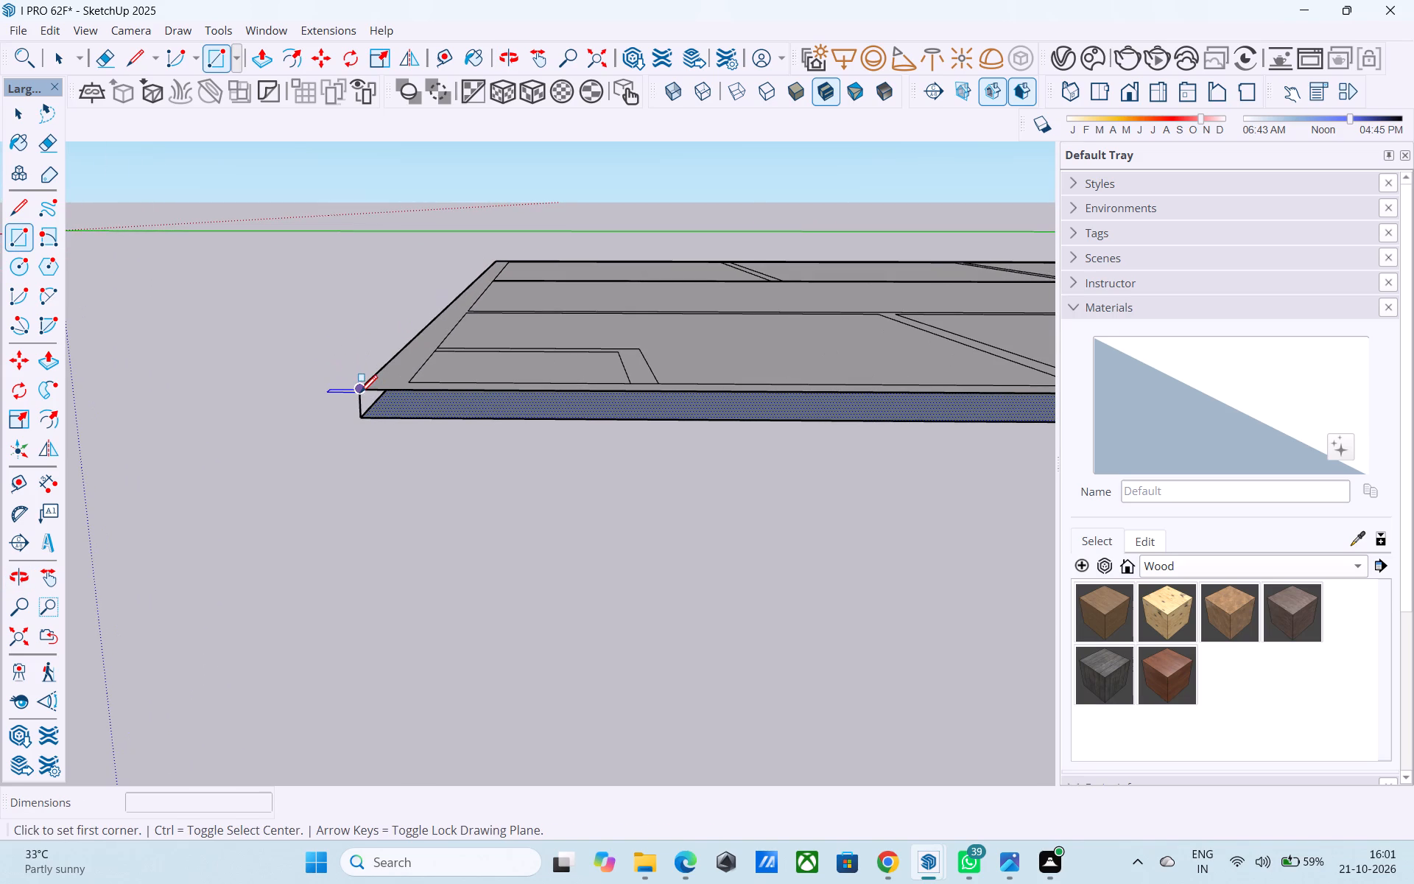
scroll(325, 321, "down", 12)
middle_click_drag(697, 343, 535, 388)
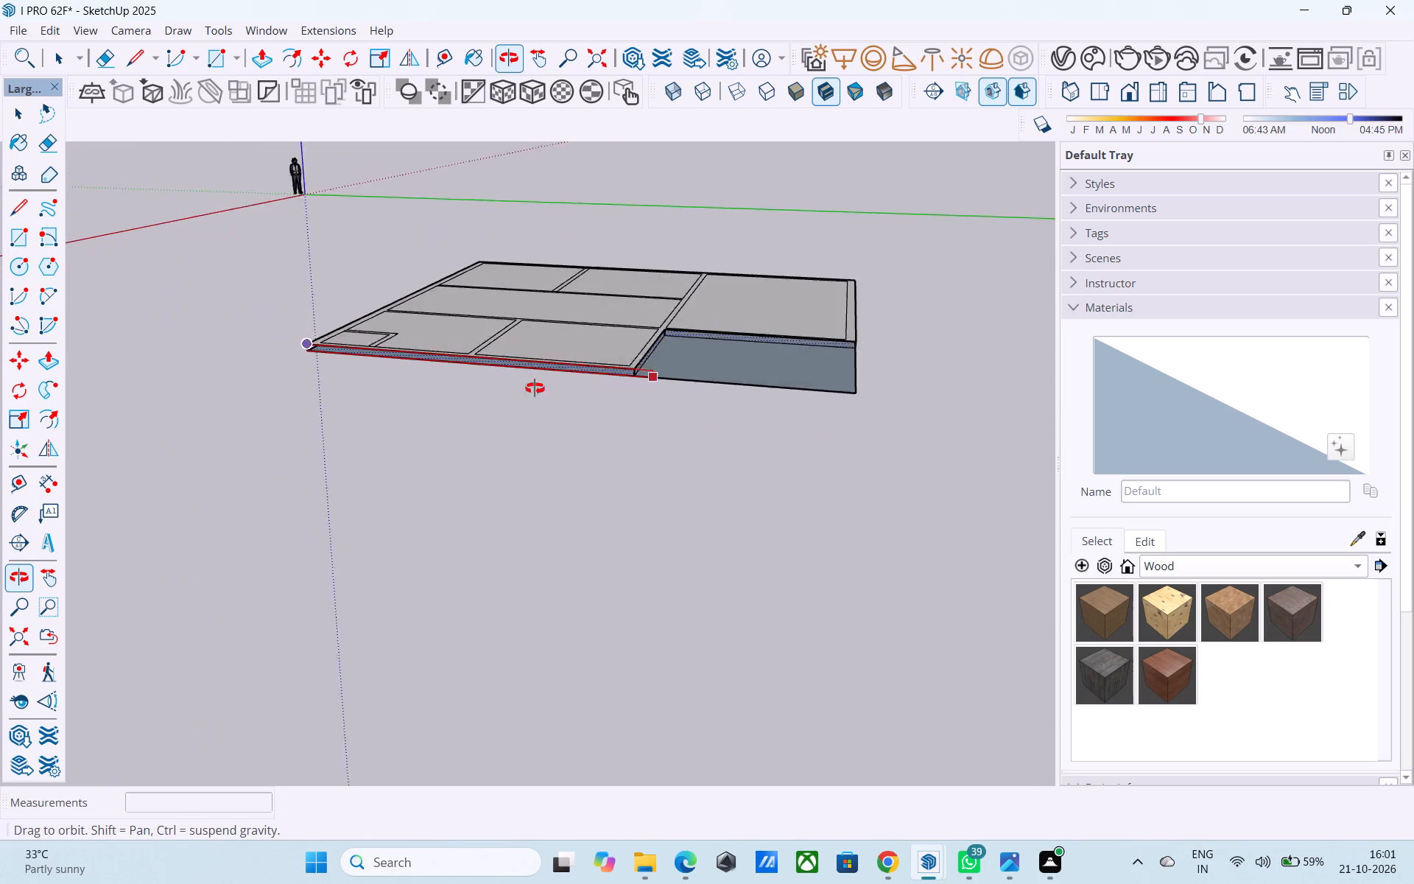
middle_click_drag(535, 388, 454, 383)
scroll(544, 393, "up", 20)
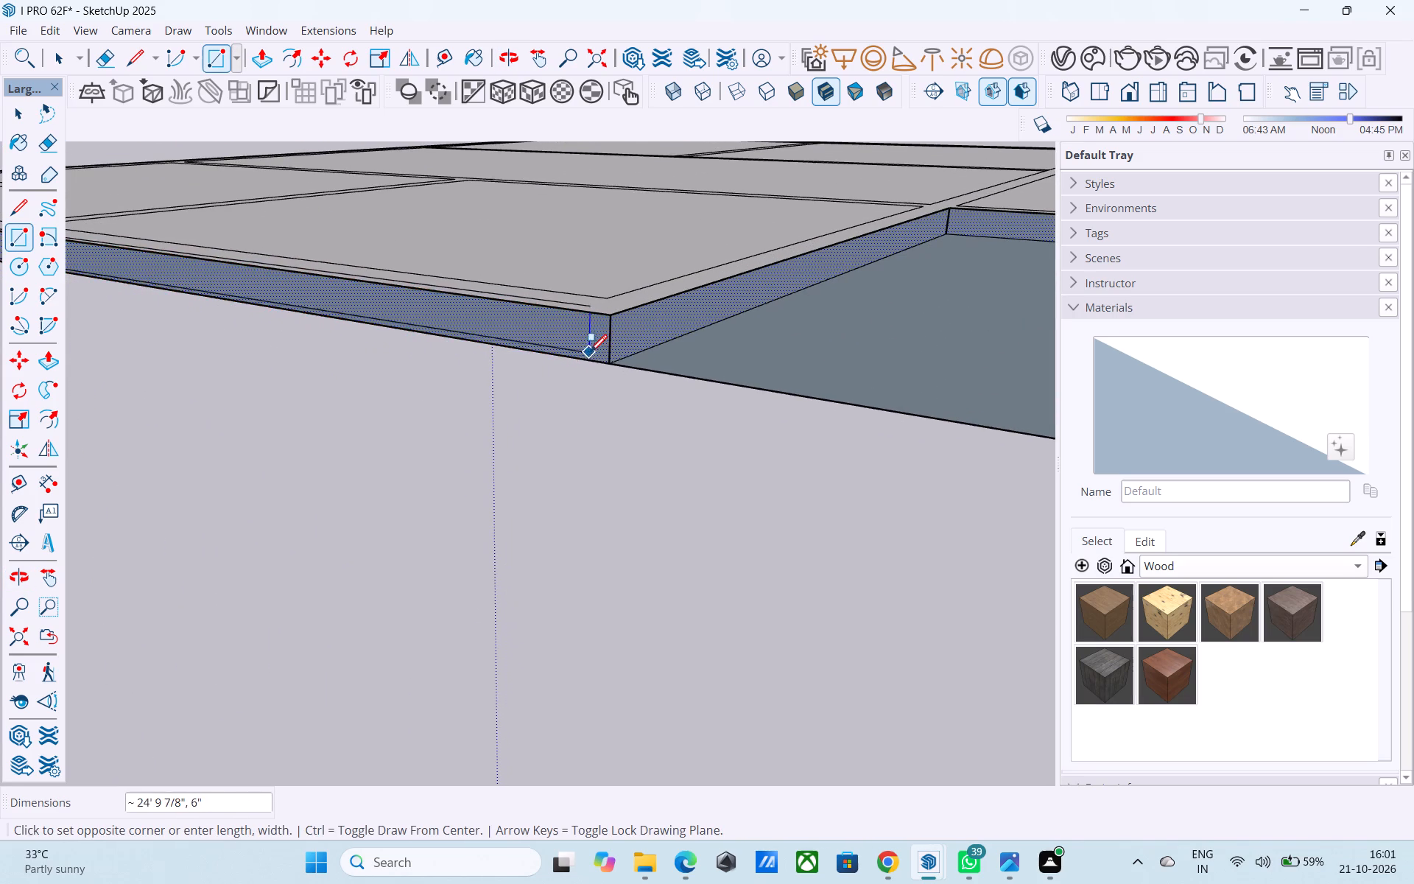
scroll(500, 313, "up", 8)
middle_click_drag(509, 278, 336, 315)
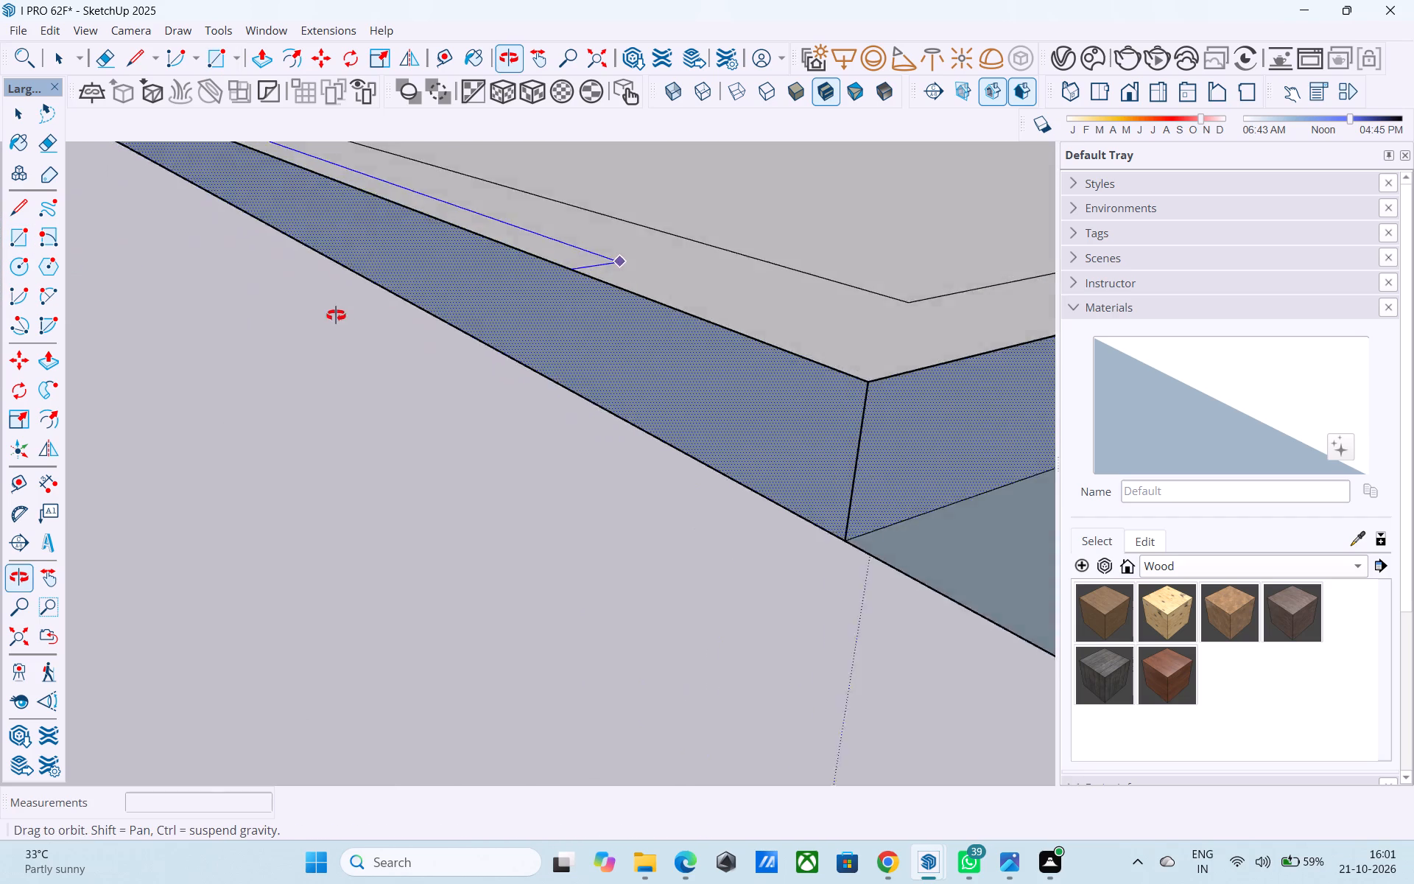
middle_click_drag(336, 315, 218, 295)
middle_click_drag(519, 292, 451, 166)
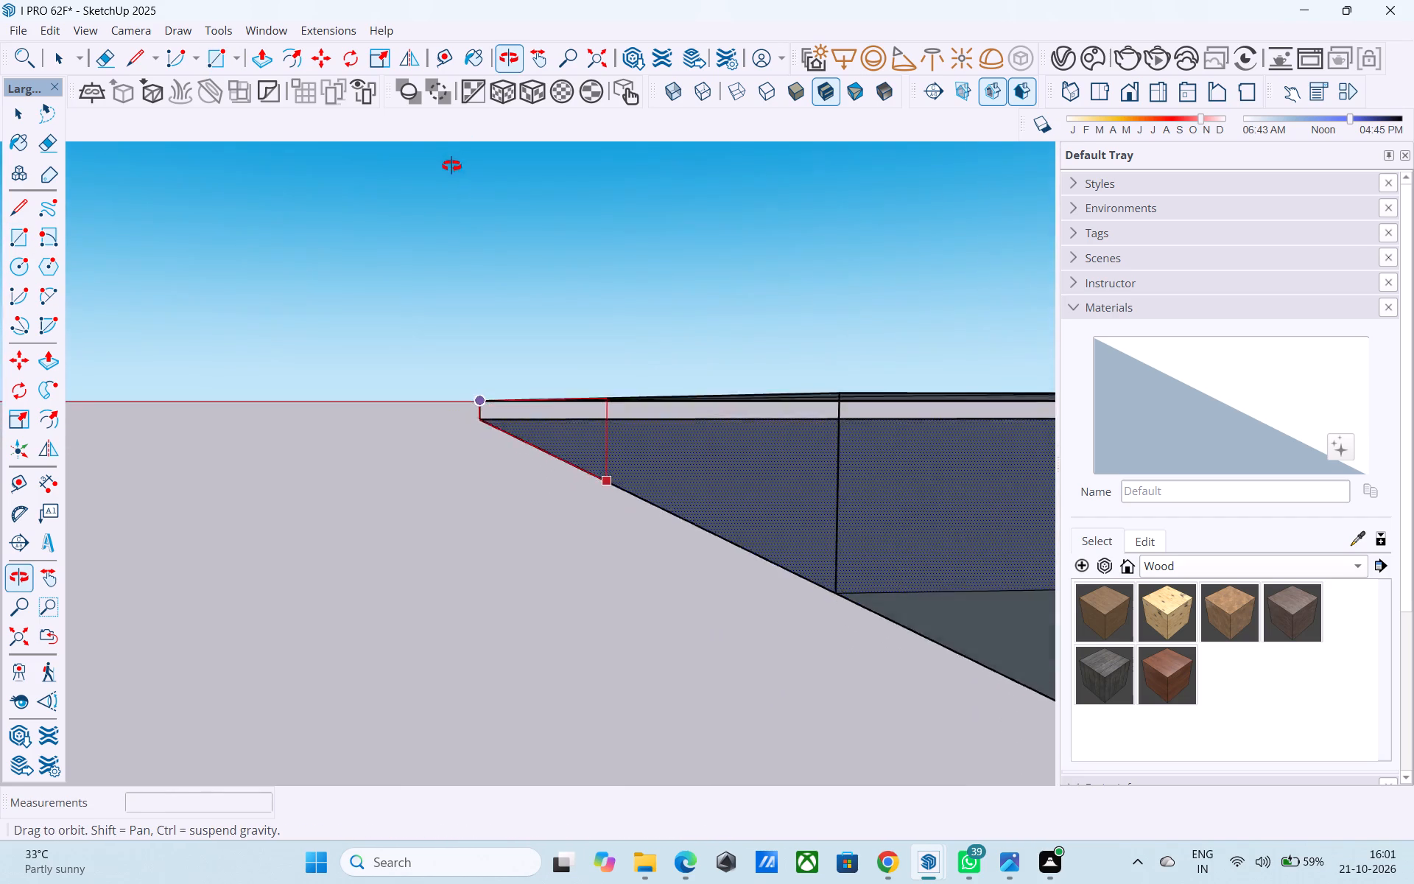
middle_click_drag(451, 166, 449, 173)
scroll(442, 199, "down", 5)
middle_click_drag(561, 352, 620, 416)
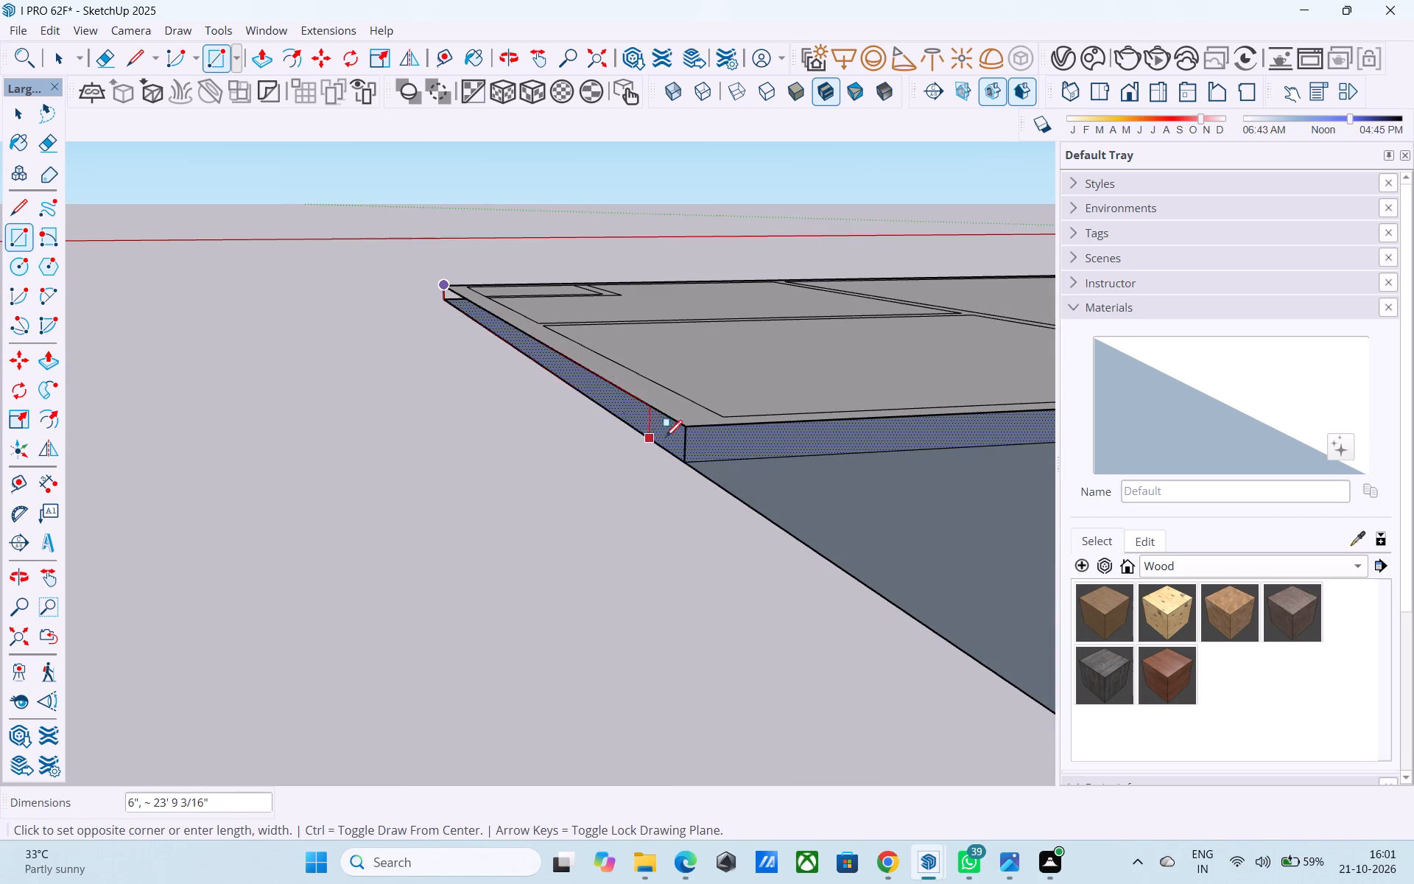
left_click(676, 458)
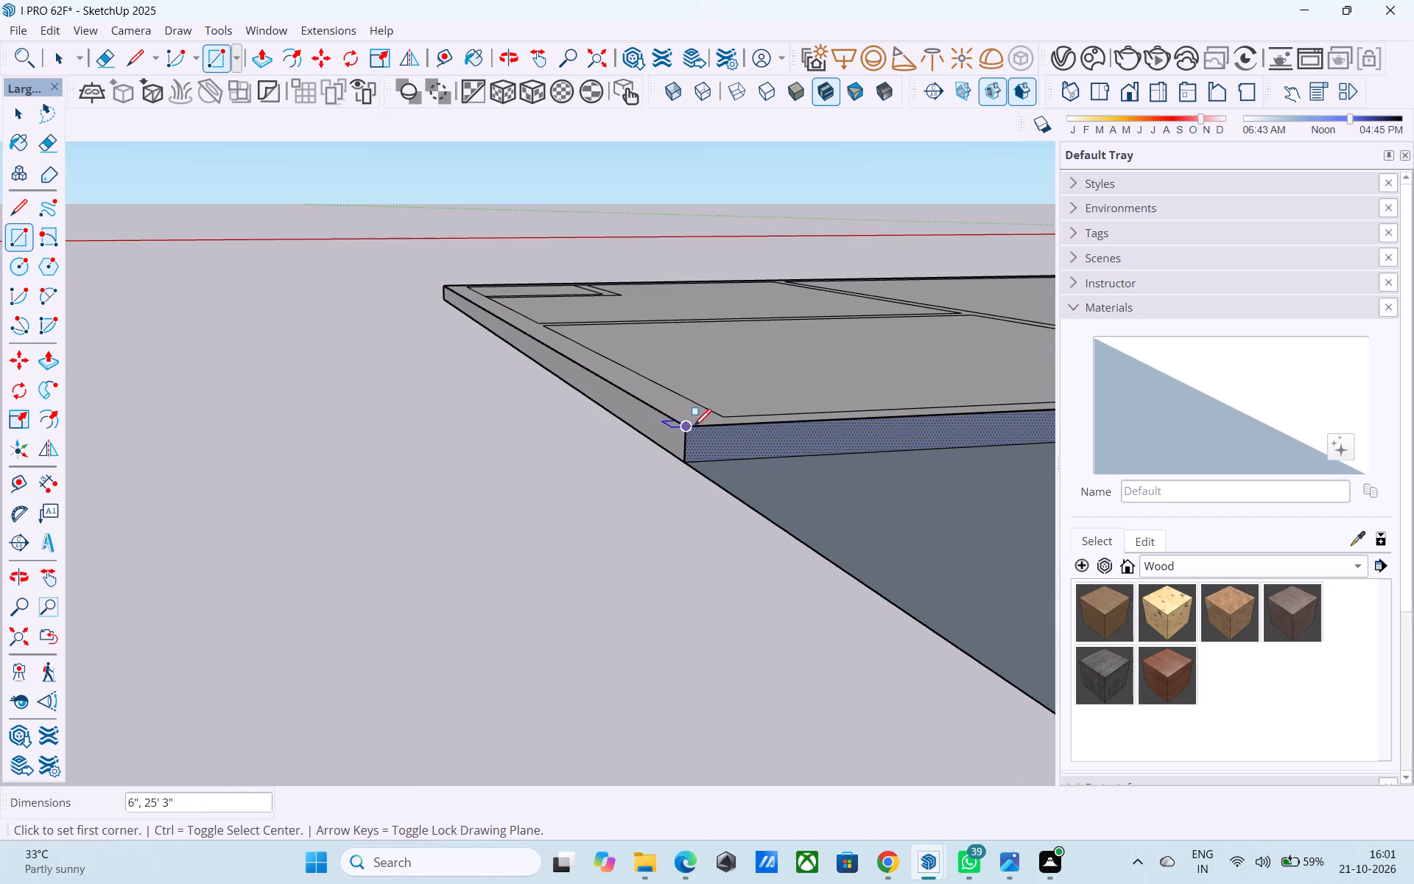
Draw a 12' 9" by 6" rectangle on the adjoining notch side, from the notch's outer corner to its inner corner.
left_click(694, 428)
scroll(456, 357, "down", 7)
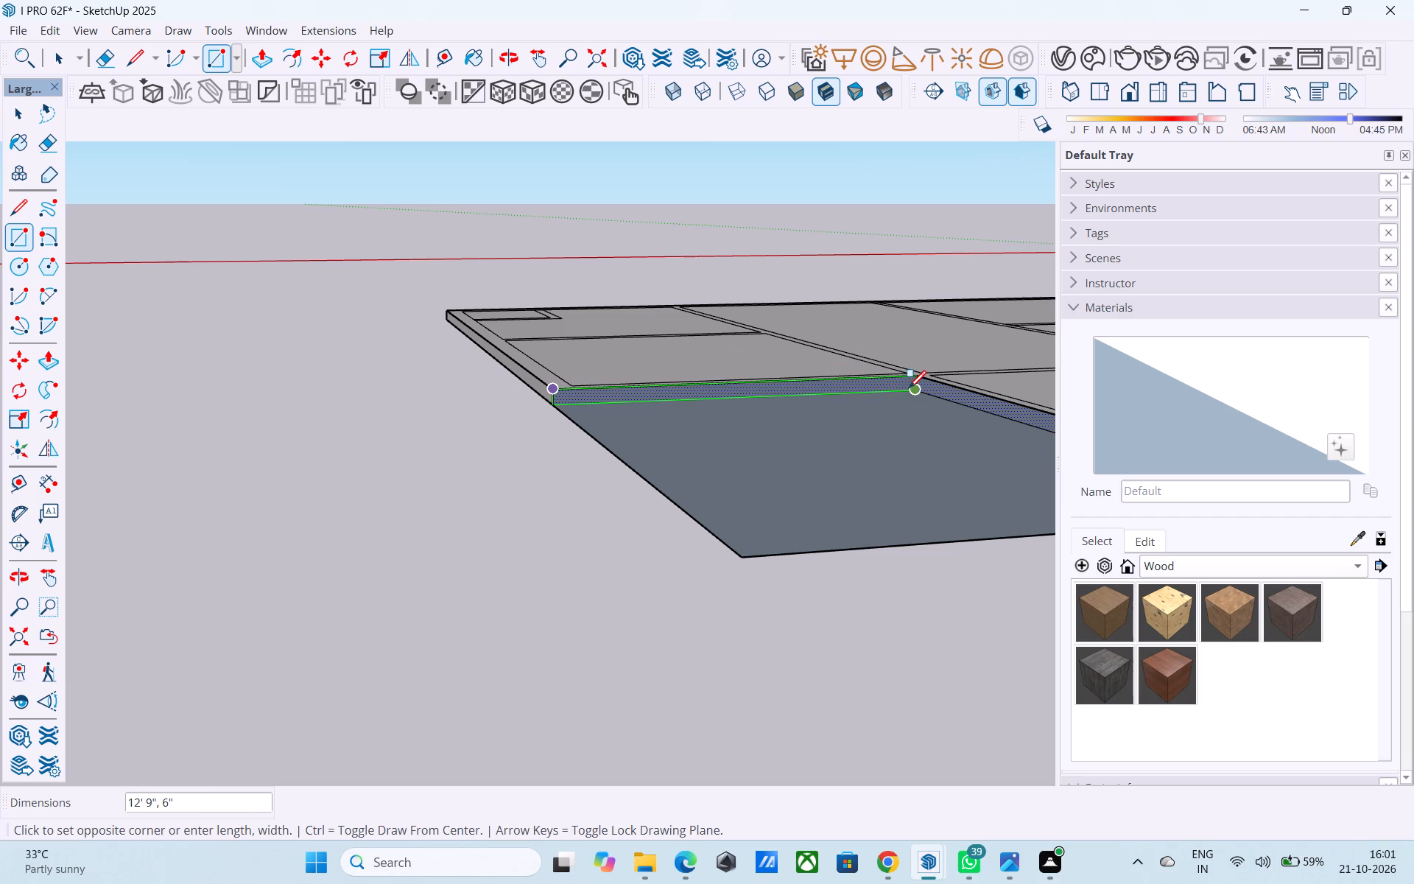
left_click(910, 387)
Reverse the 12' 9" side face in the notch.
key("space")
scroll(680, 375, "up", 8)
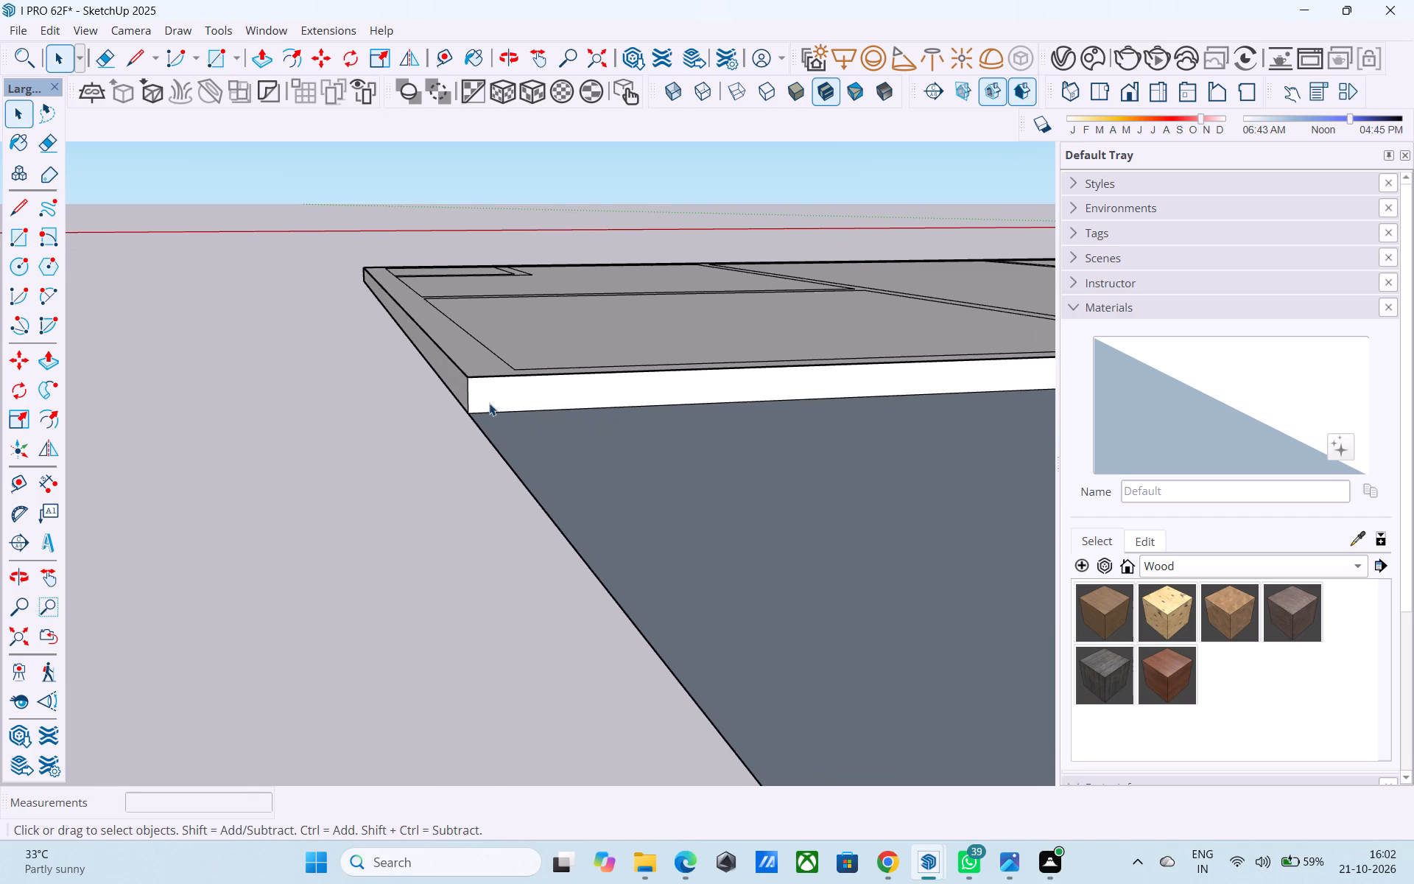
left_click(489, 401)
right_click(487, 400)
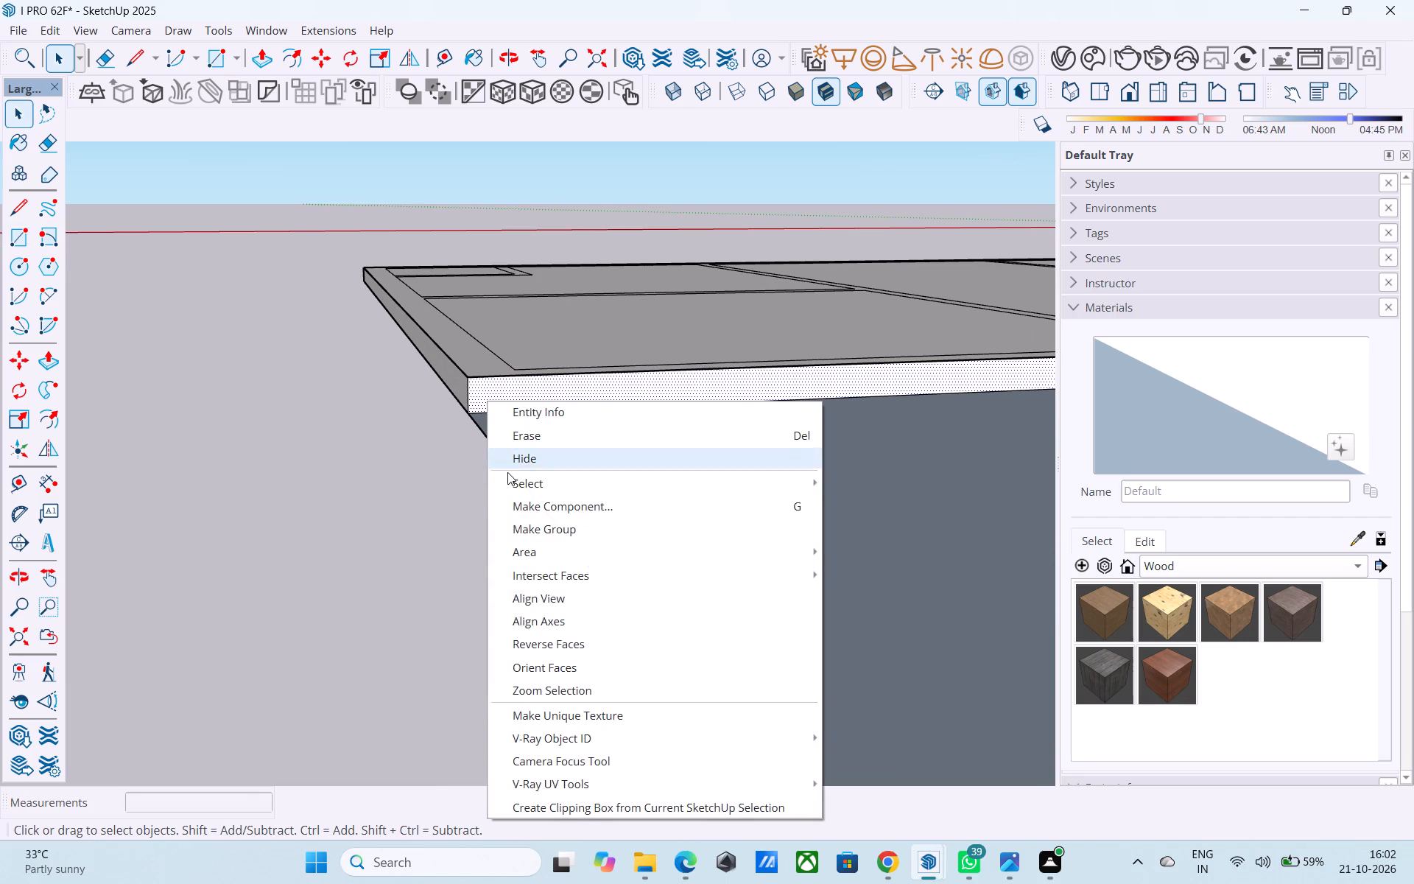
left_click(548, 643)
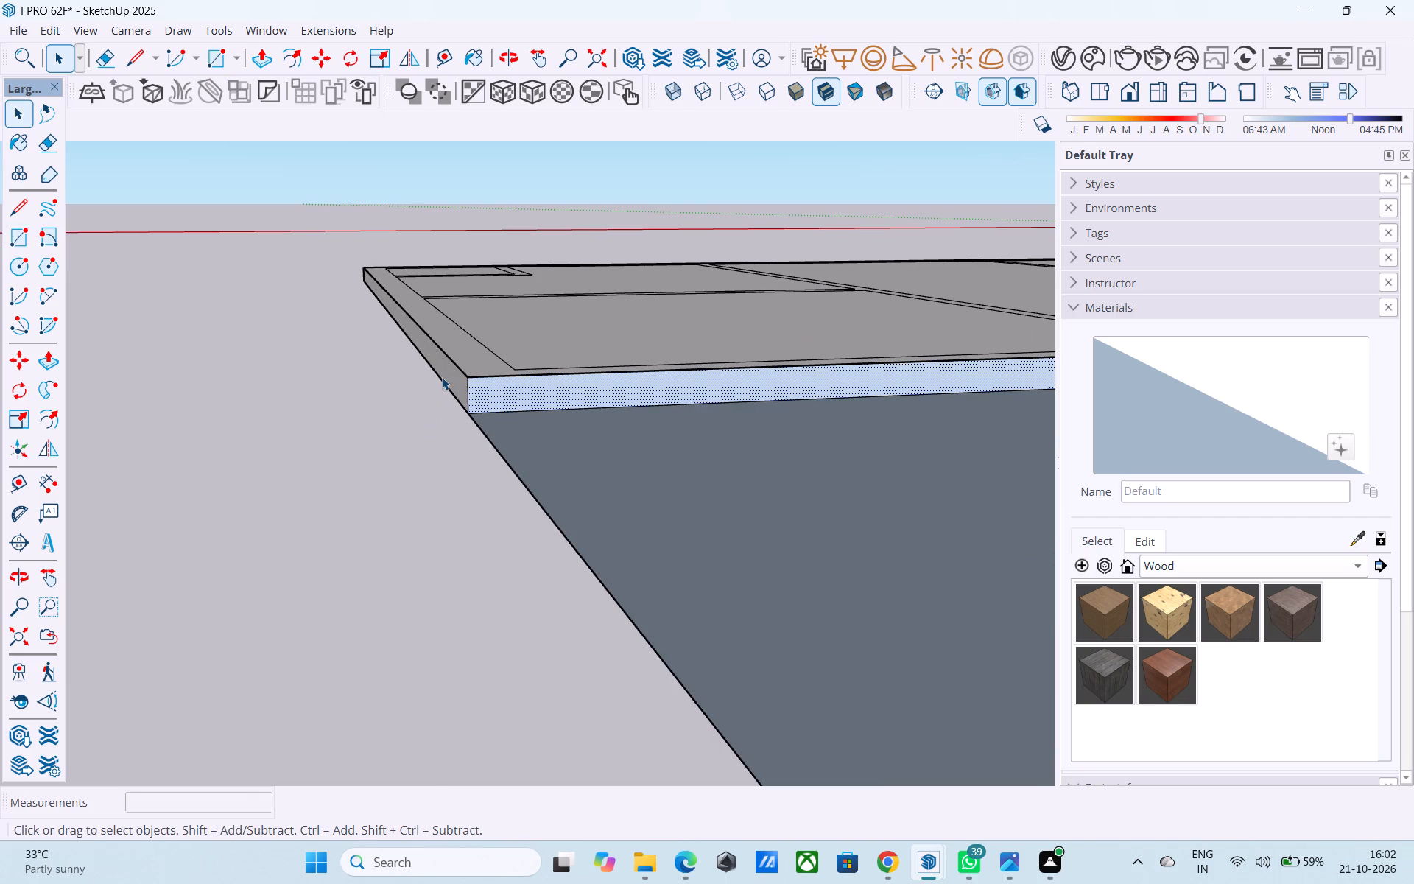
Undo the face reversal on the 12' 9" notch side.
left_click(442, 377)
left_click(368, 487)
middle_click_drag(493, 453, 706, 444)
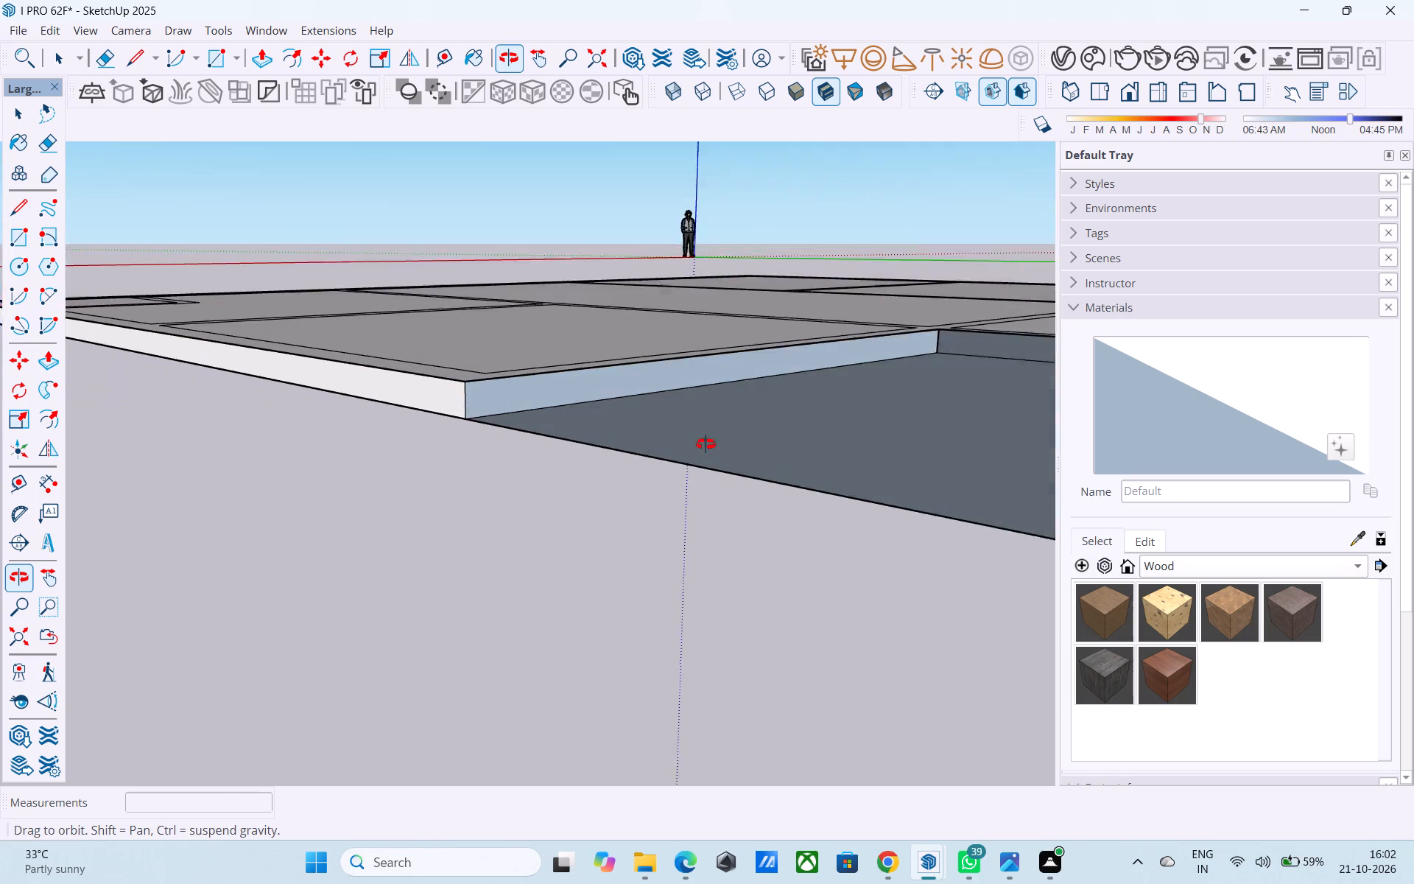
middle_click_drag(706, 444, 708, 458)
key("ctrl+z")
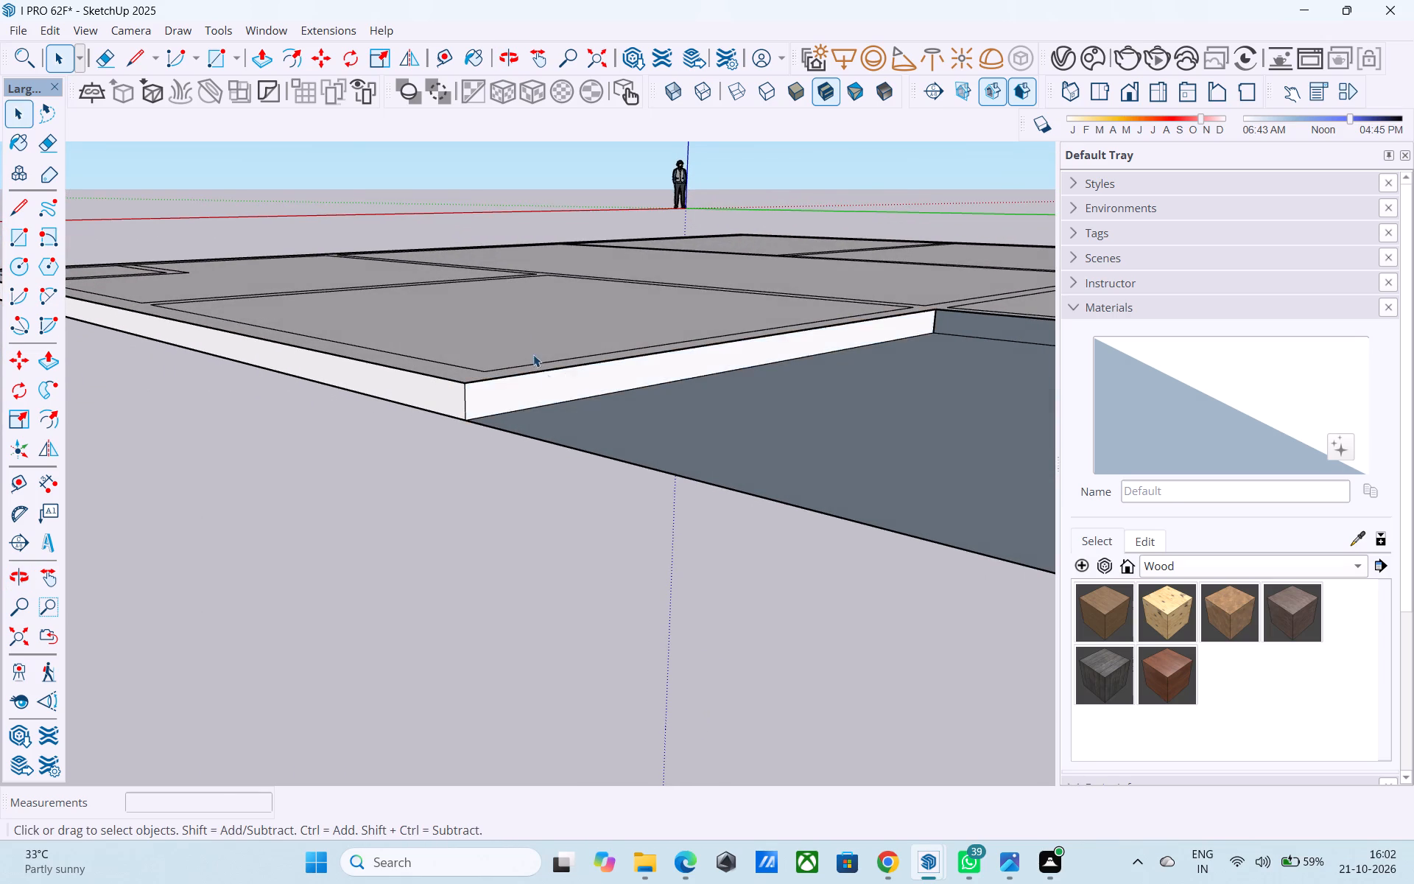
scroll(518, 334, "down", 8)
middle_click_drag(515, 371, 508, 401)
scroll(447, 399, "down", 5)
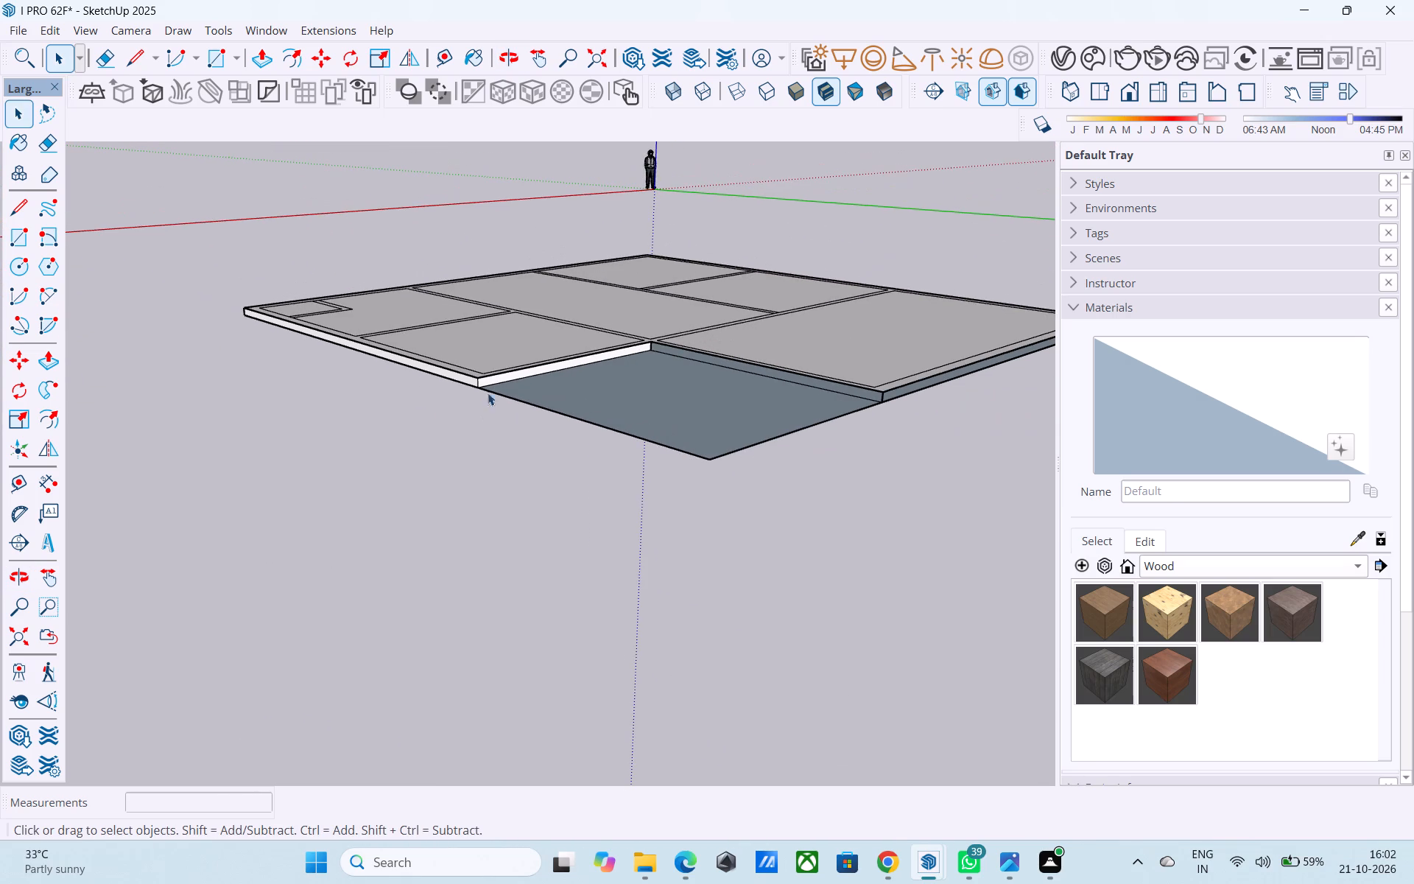
Draw a 14' 9" by 6" rectangle on the notch's remaining open side, from its inner corner to its outer corner.
scroll(753, 338, "up", 6)
scroll(650, 390, "up", 5)
key("r")
scroll(615, 381, "up", 1)
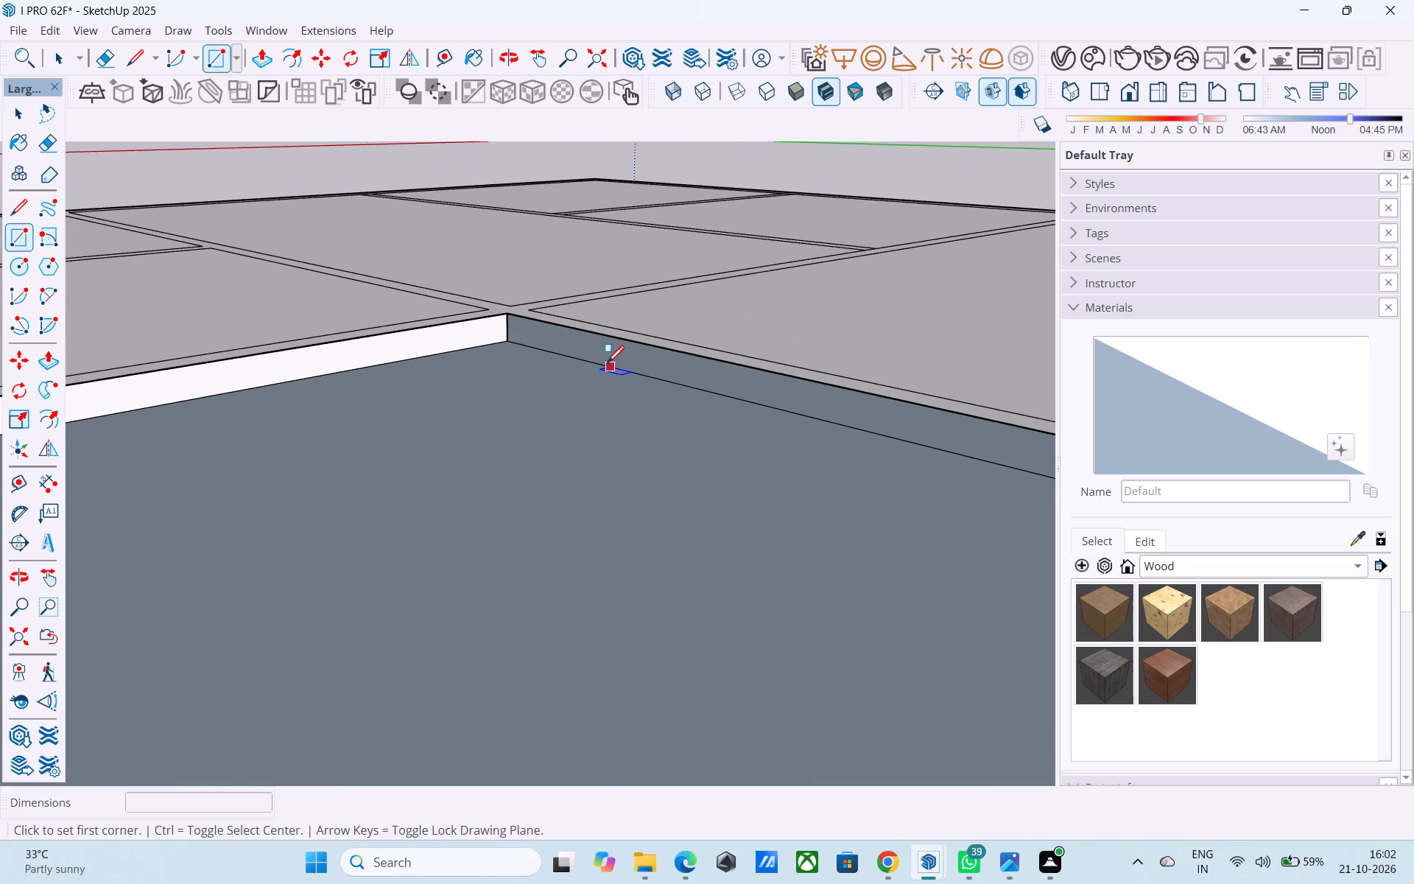
left_click(517, 311)
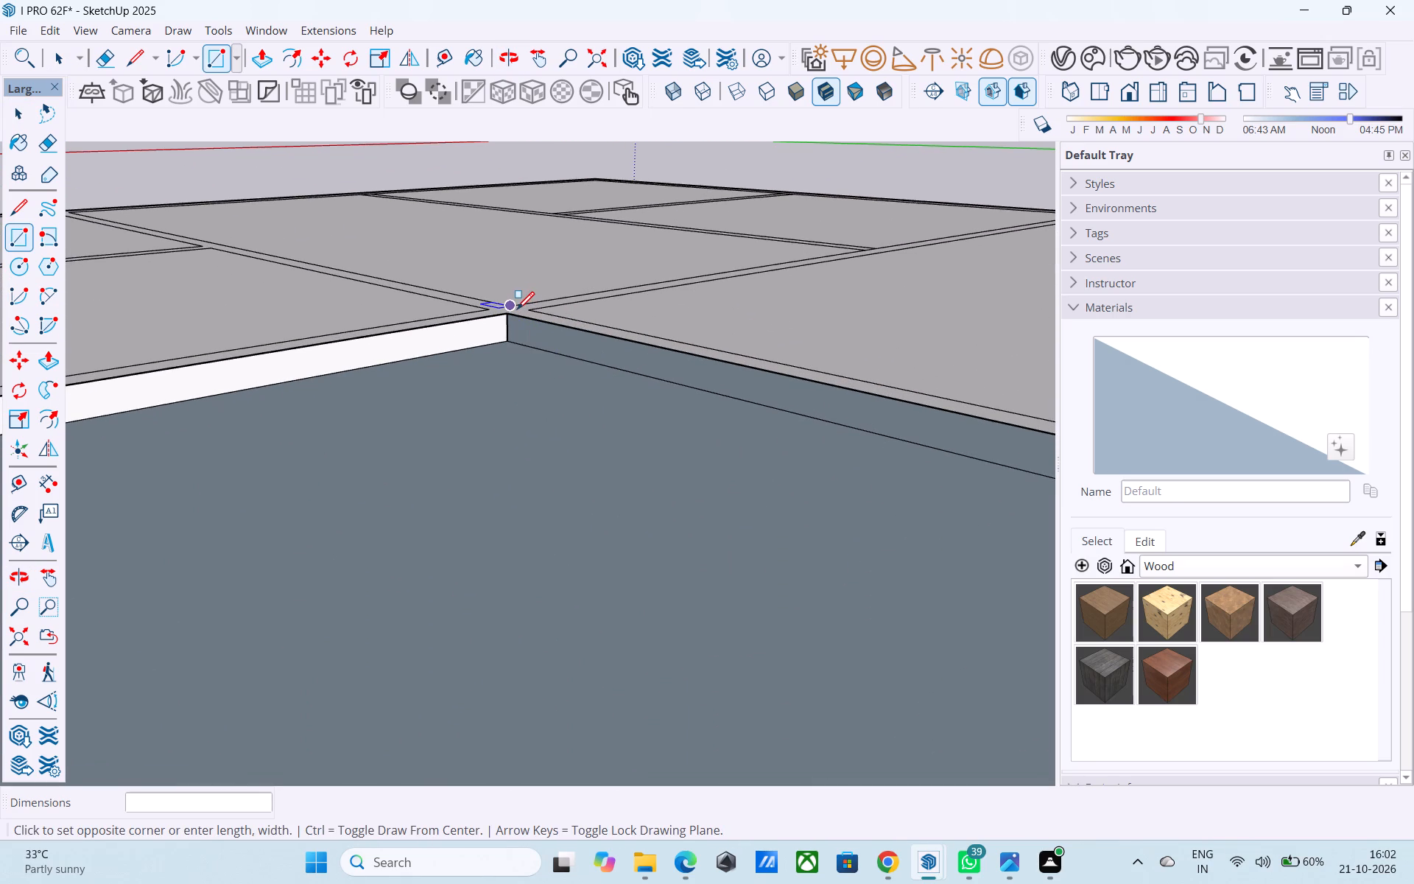
key("r")
left_click(505, 318)
scroll(479, 286, "down", 7)
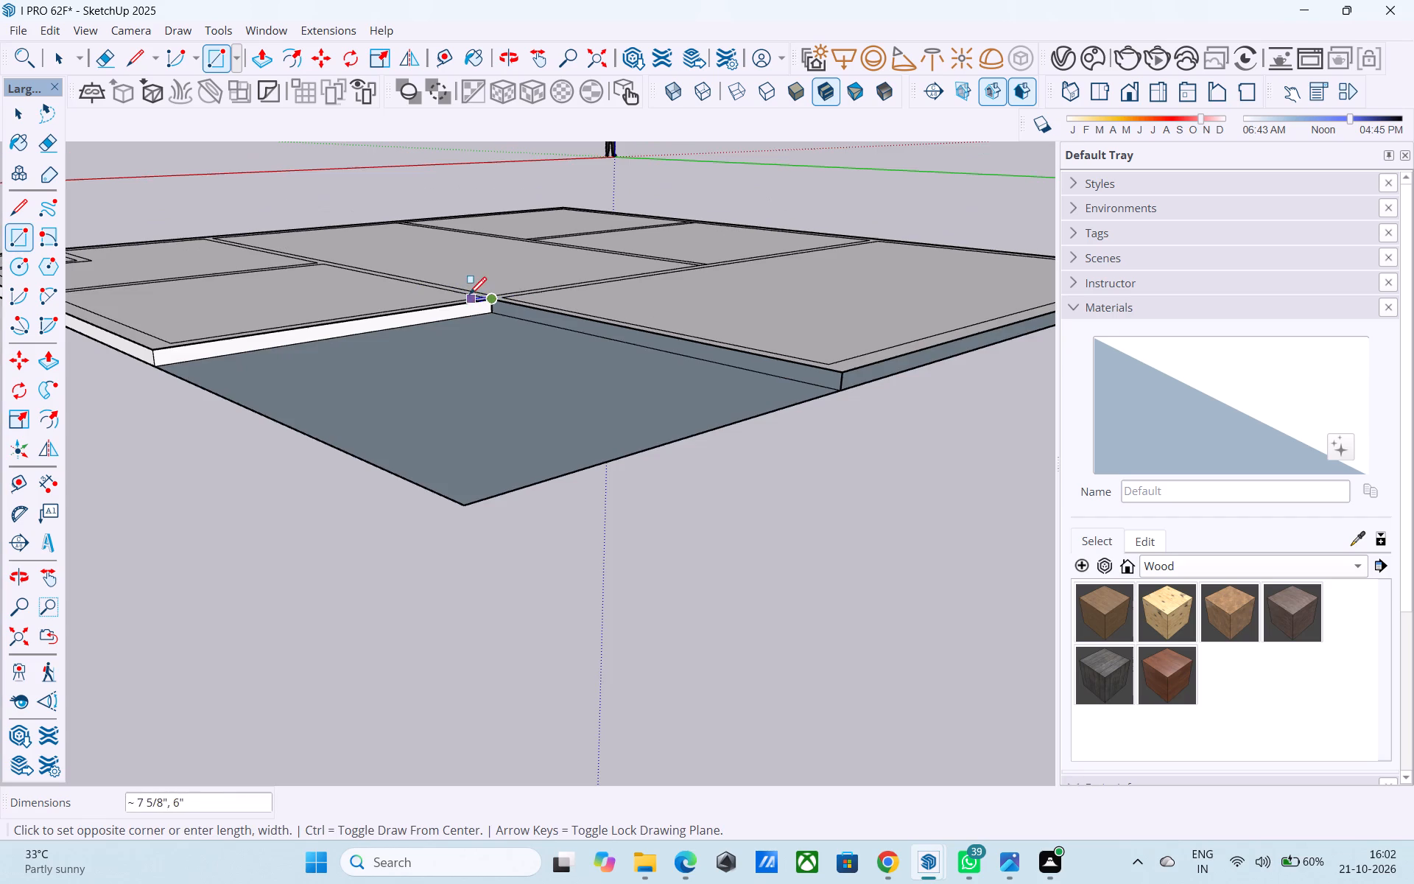
left_click(839, 392)
scroll(706, 306, "down", 7)
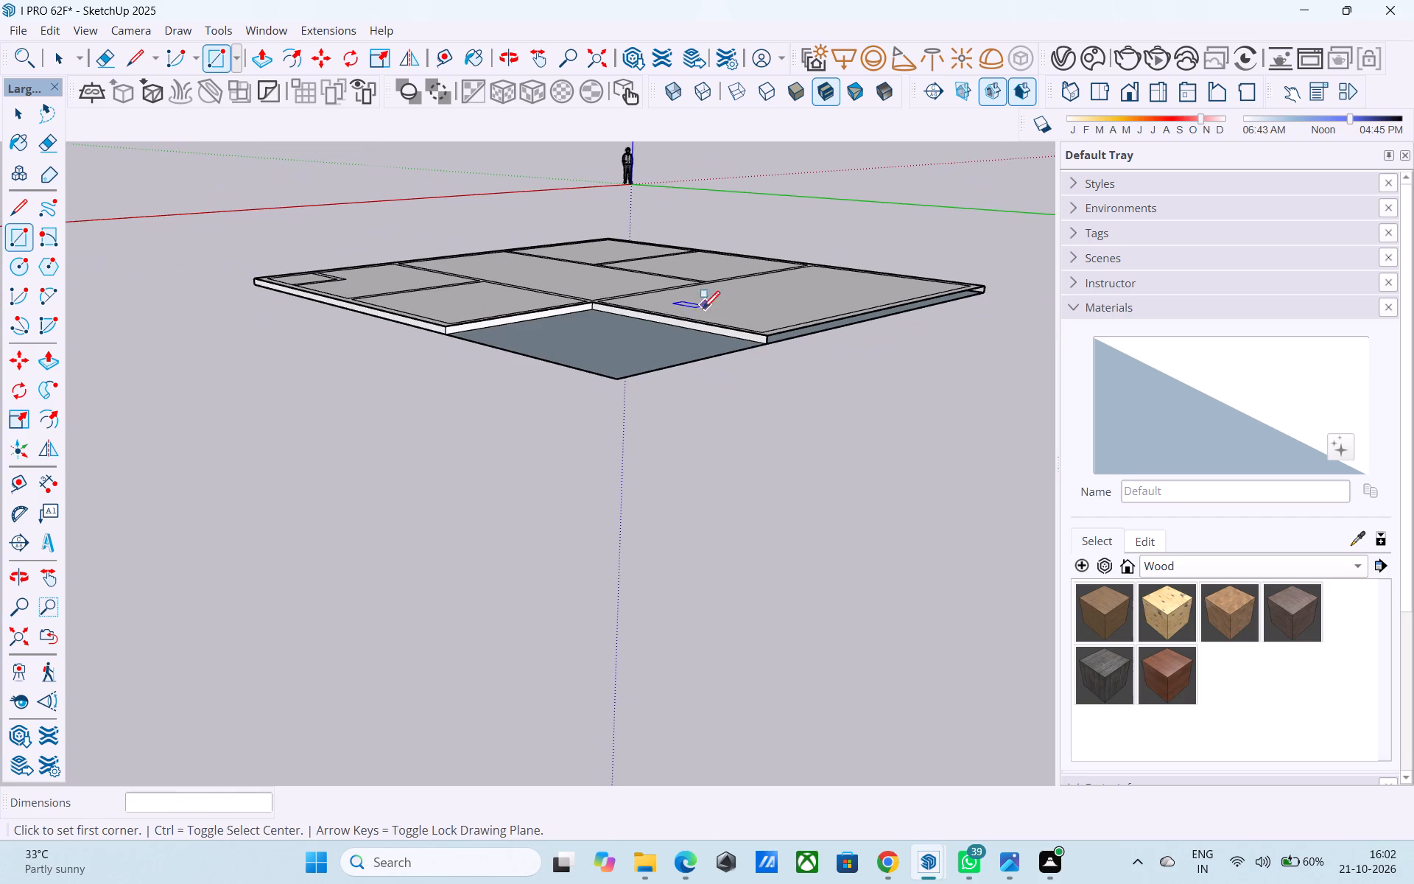
Draw a 6" high rectangle on the base's outer side beside the largest room, from the far corner to the notch.
scroll(968, 287, "up", 11)
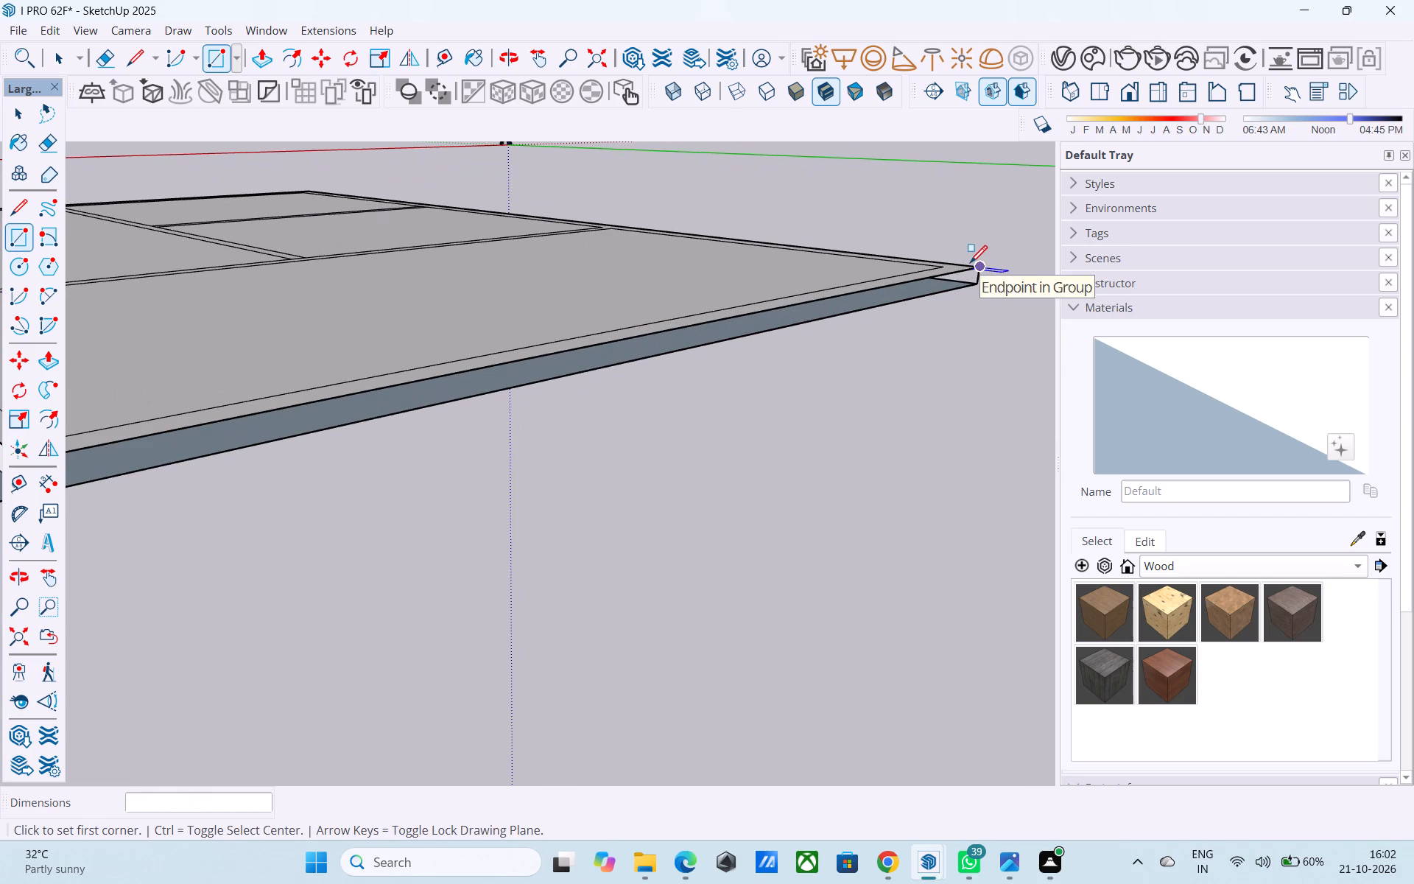
left_click(977, 267)
scroll(981, 246, "down", 7)
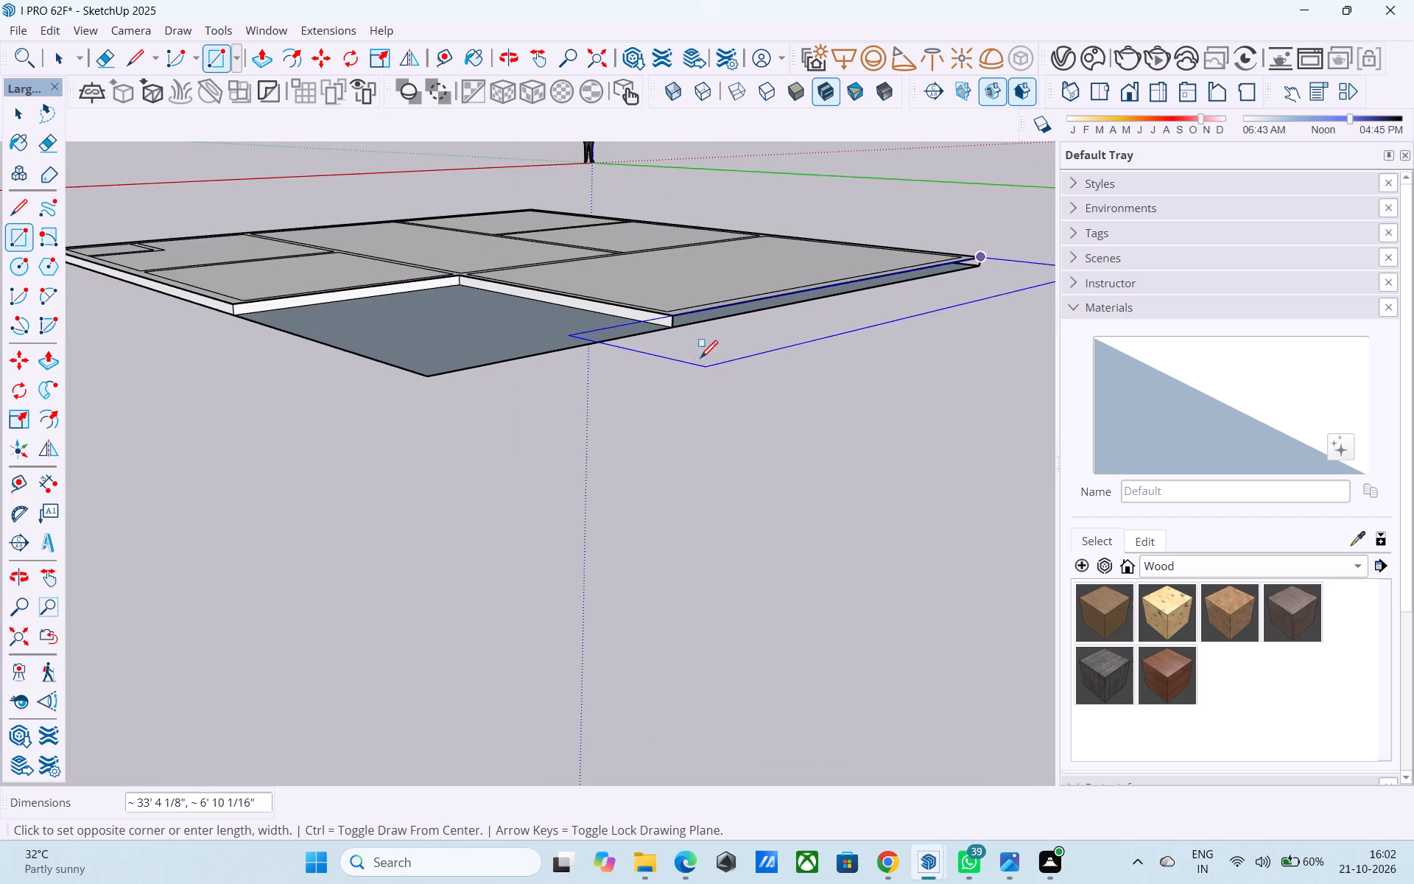
scroll(687, 326, "up", 8)
left_click(665, 326)
scroll(660, 331, "down", 6)
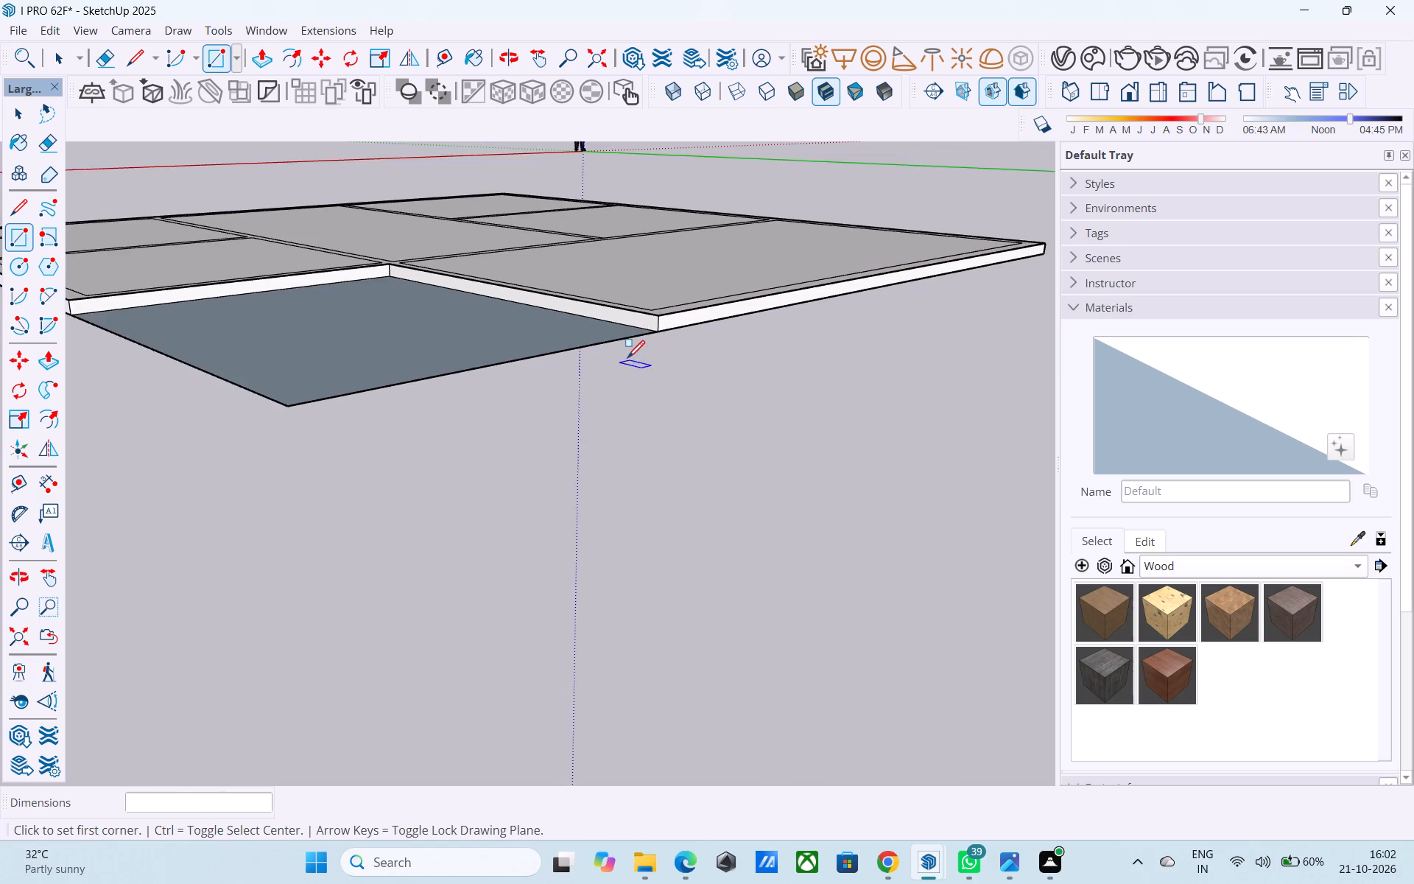
Draw a 6" by 40' rectangle on the next open outer side of the base, from corner to corner.
scroll(627, 359, "down", 5)
middle_click_drag(609, 359, 372, 470)
middle_click_drag(635, 368, 171, 263)
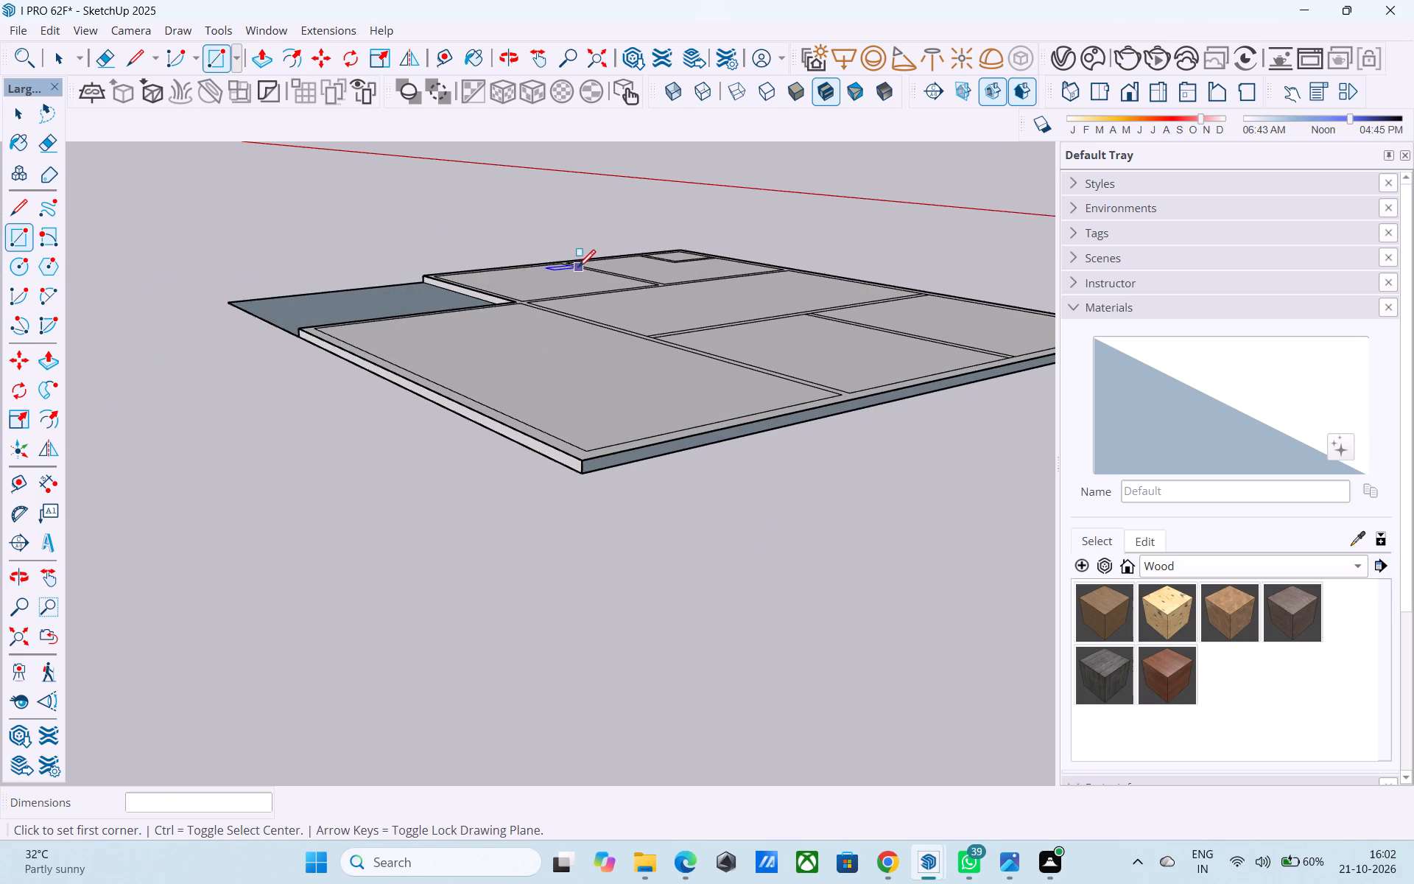
scroll(377, 276, "down", 4)
scroll(892, 327, "up", 11)
scroll(887, 301, "down", 1)
scroll(887, 301, "up", 1)
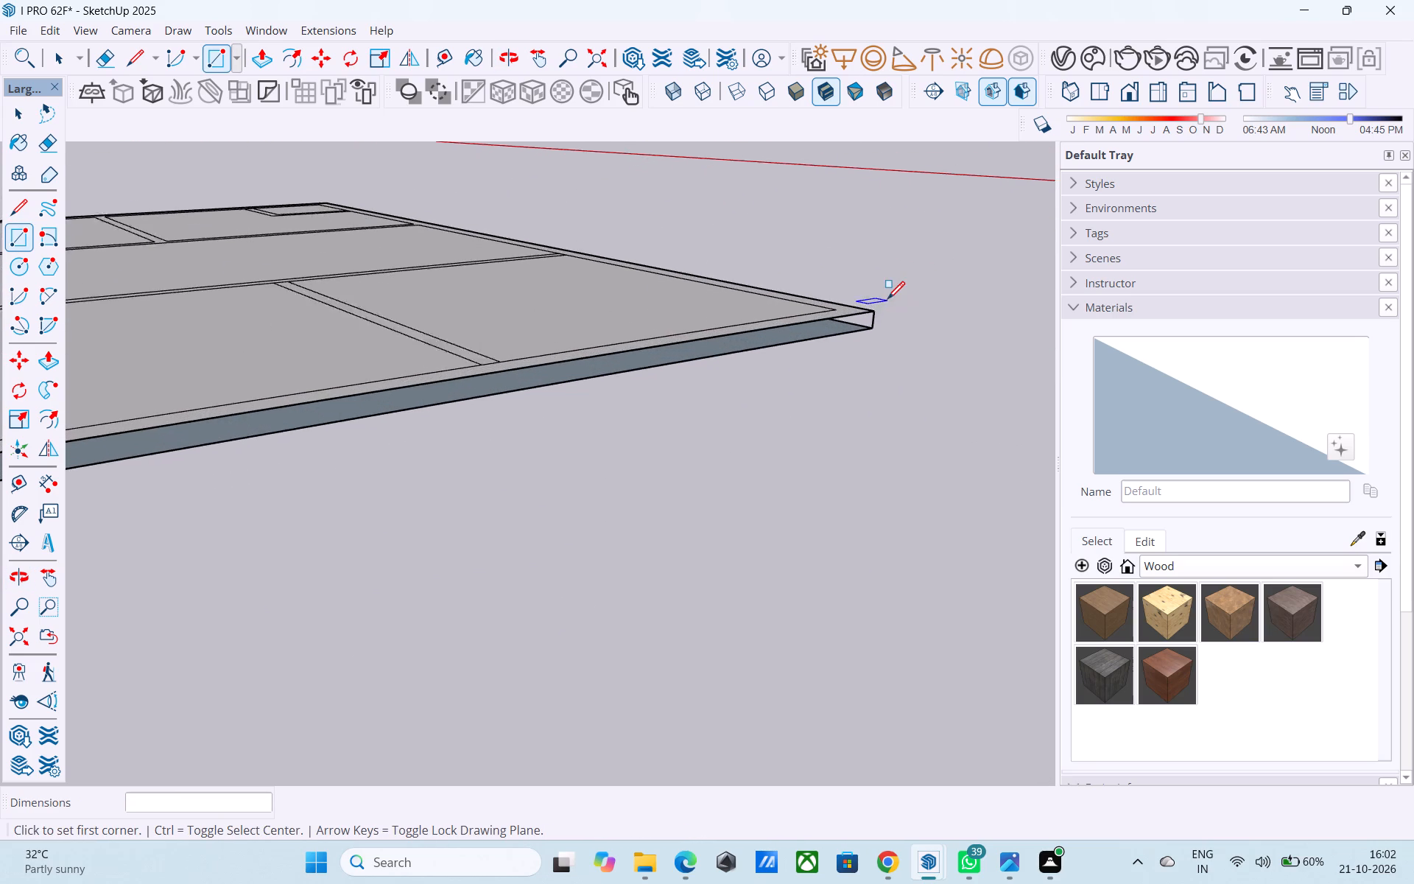
scroll(887, 301, "up", 3)
left_click(870, 315)
scroll(868, 245, "down", 12)
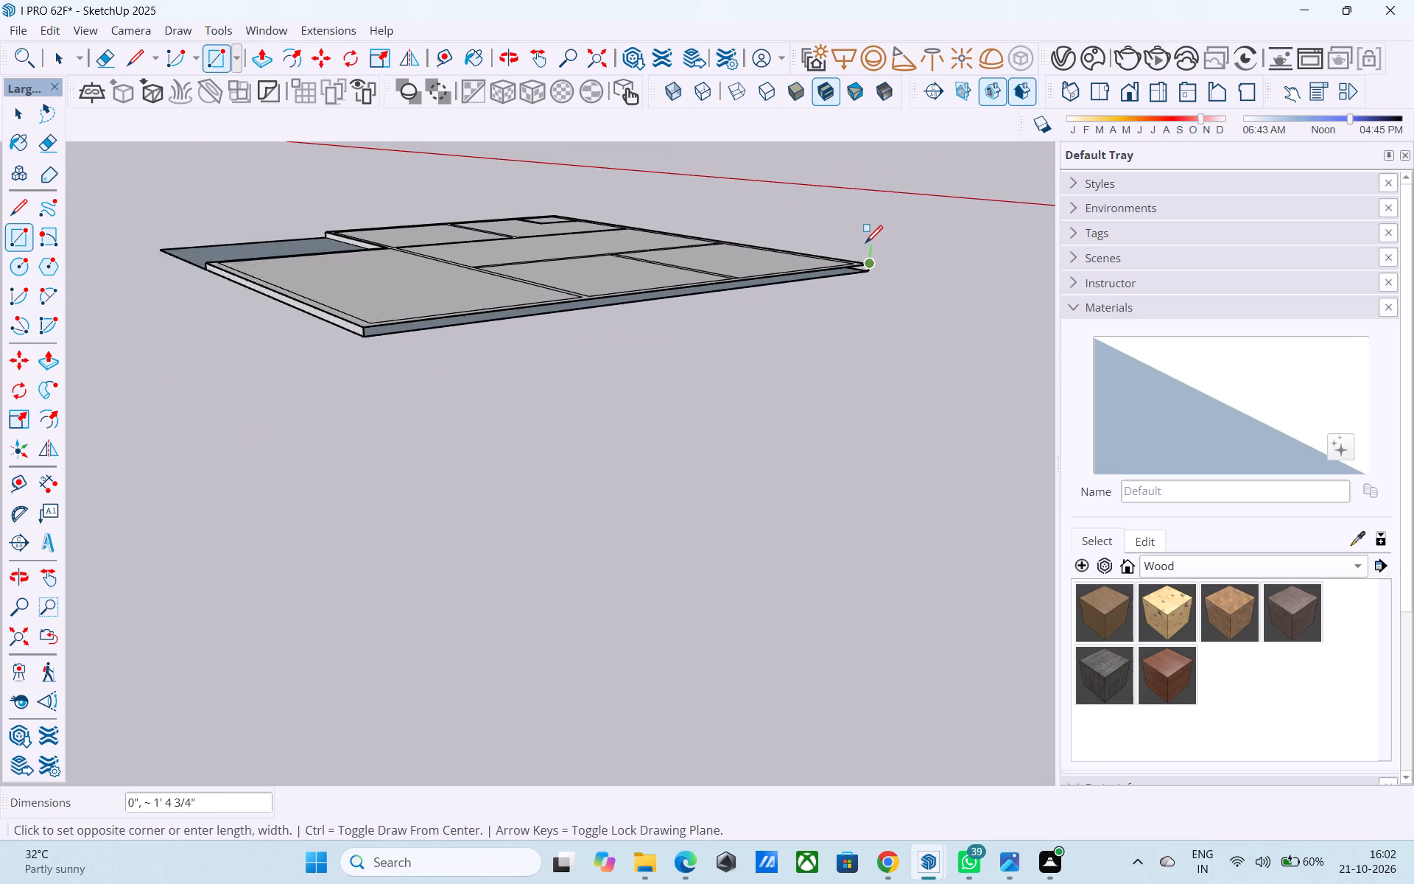
scroll(407, 339, "up", 14)
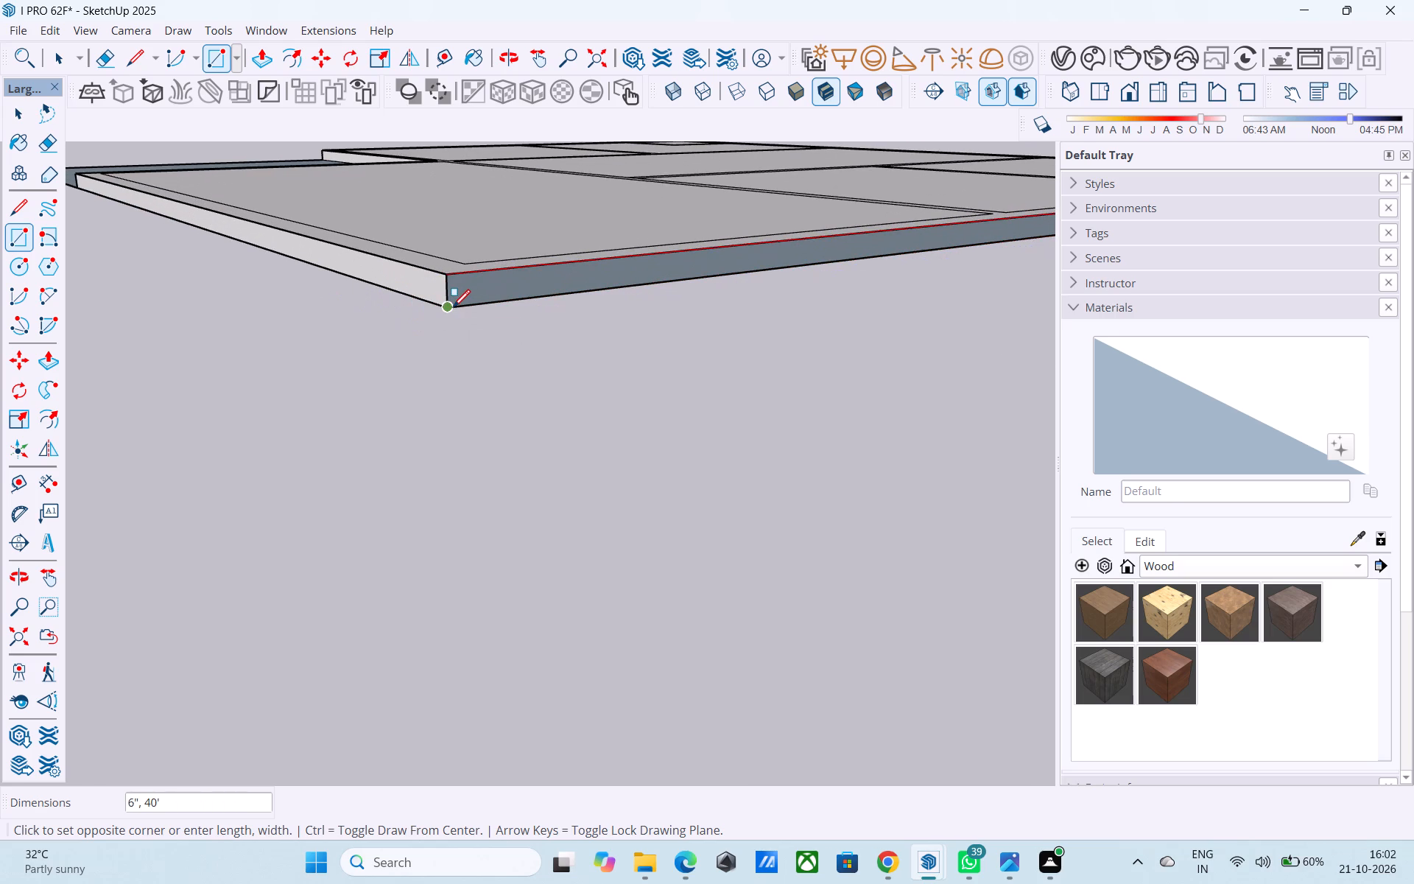
left_click(453, 309)
Draw a 40' by 6" rectangle on the last open outer side, from the small enclosed area's corner to the opposite corner.
scroll(441, 309, "down", 19)
middle_click_drag(728, 273, 127, 260)
scroll(832, 283, "up", 7)
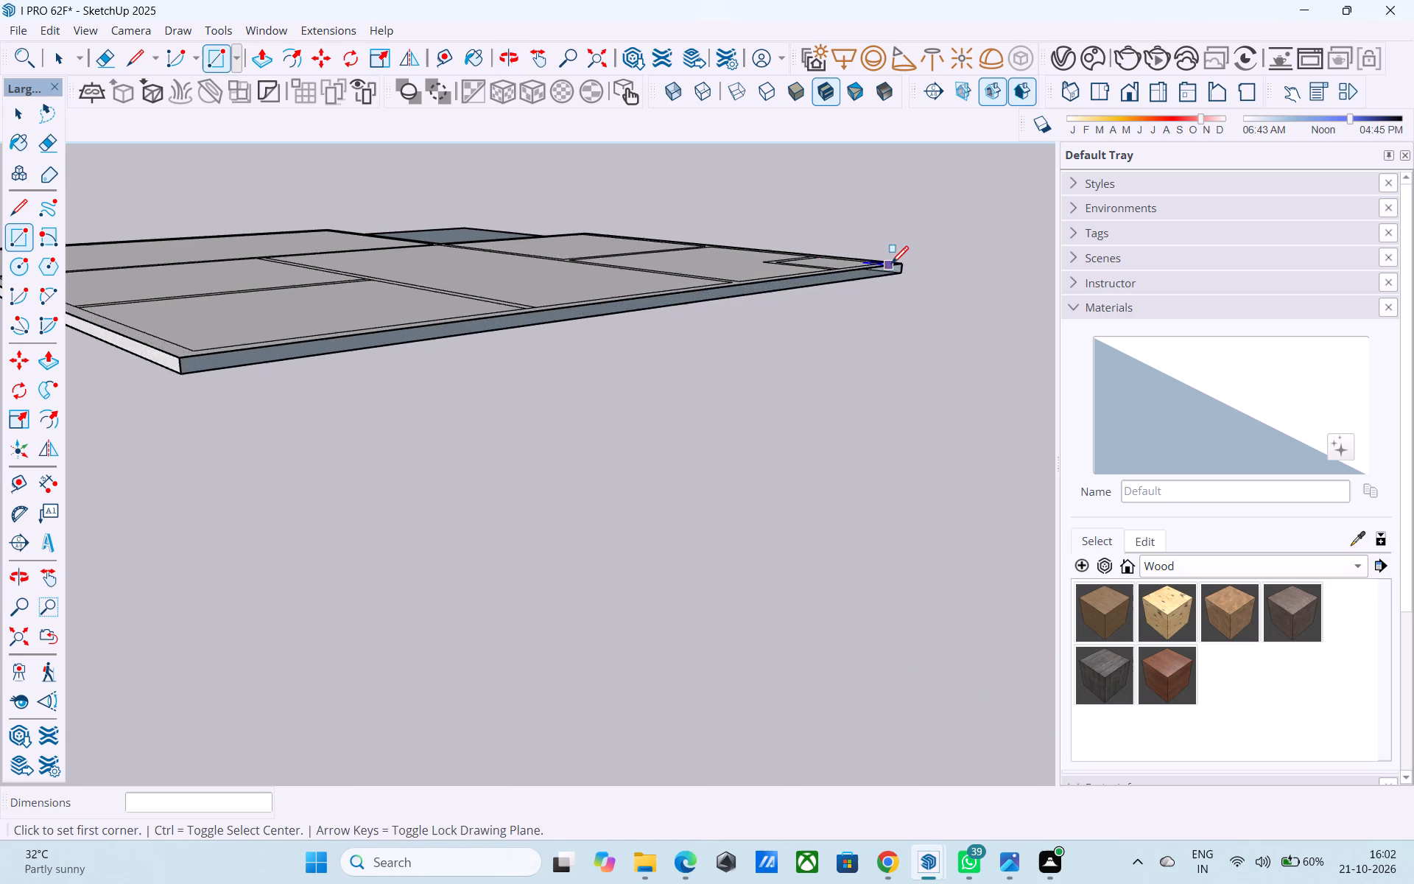
scroll(891, 265, "up", 9)
left_click(904, 264)
scroll(910, 236, "down", 8)
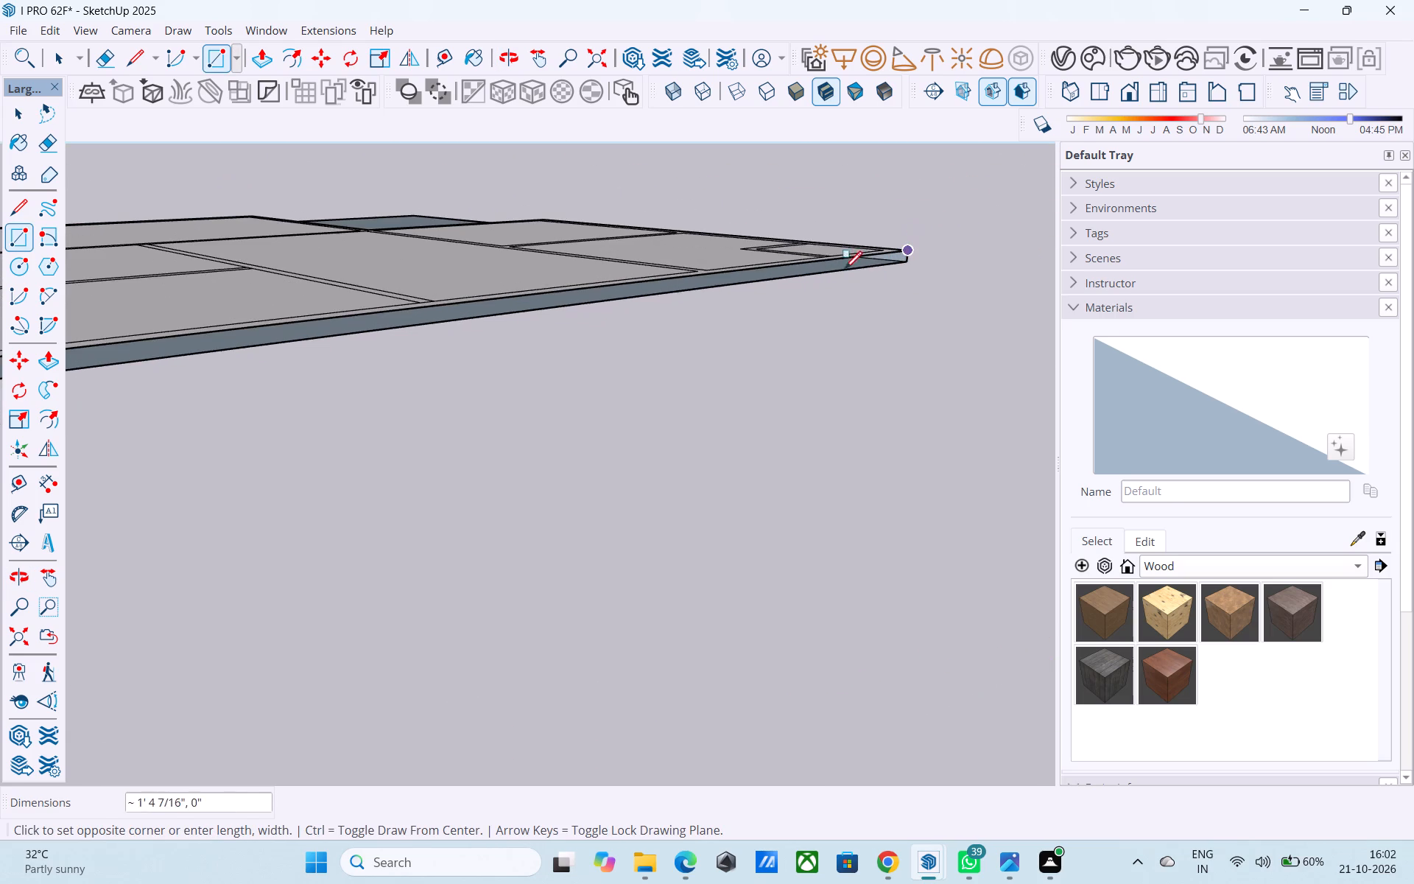
scroll(896, 227, "down", 5)
scroll(356, 322, "up", 12)
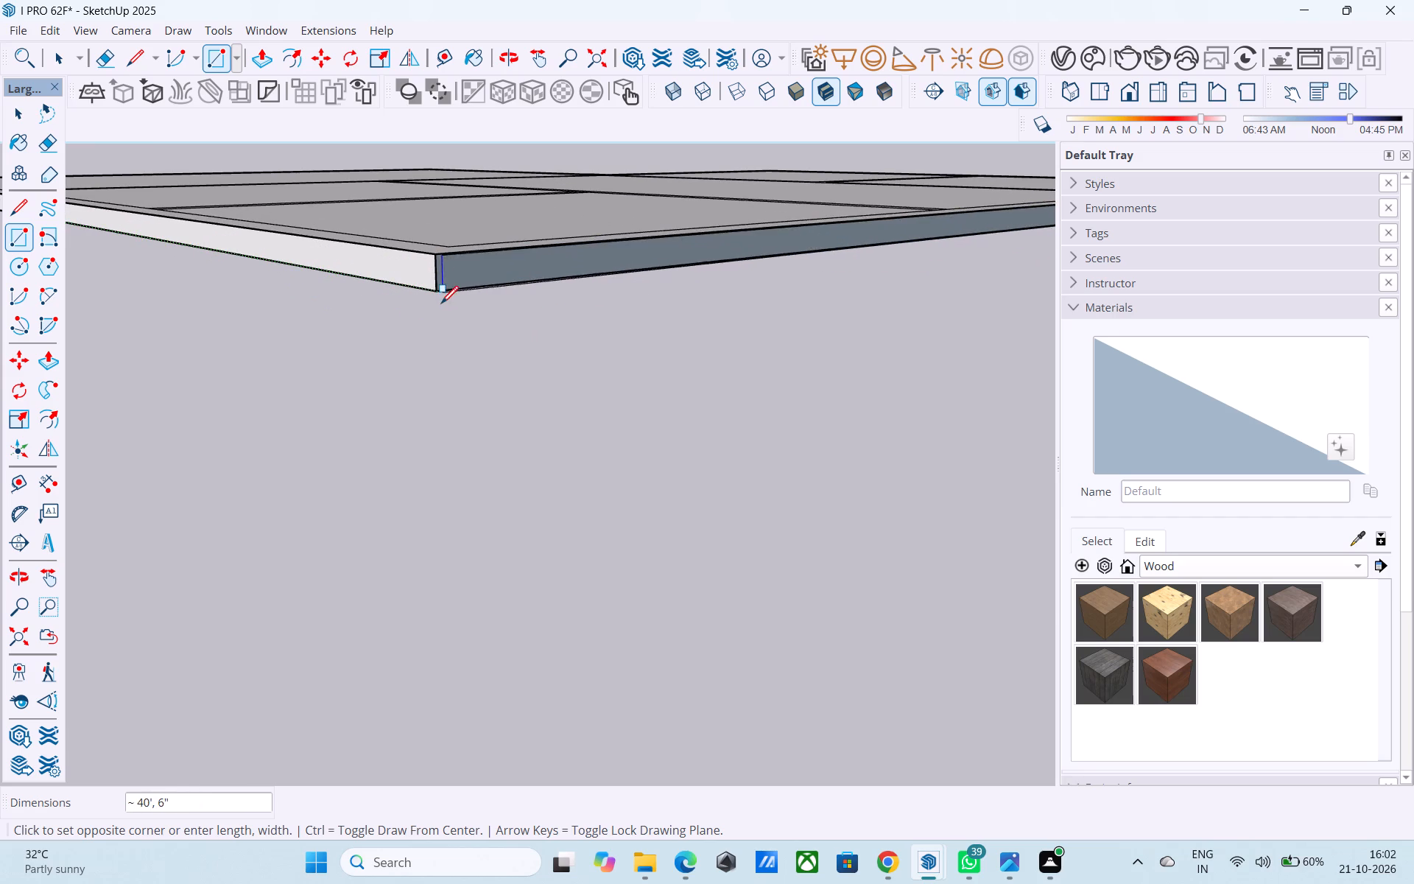
left_click(441, 292)
scroll(401, 301, "down", 18)
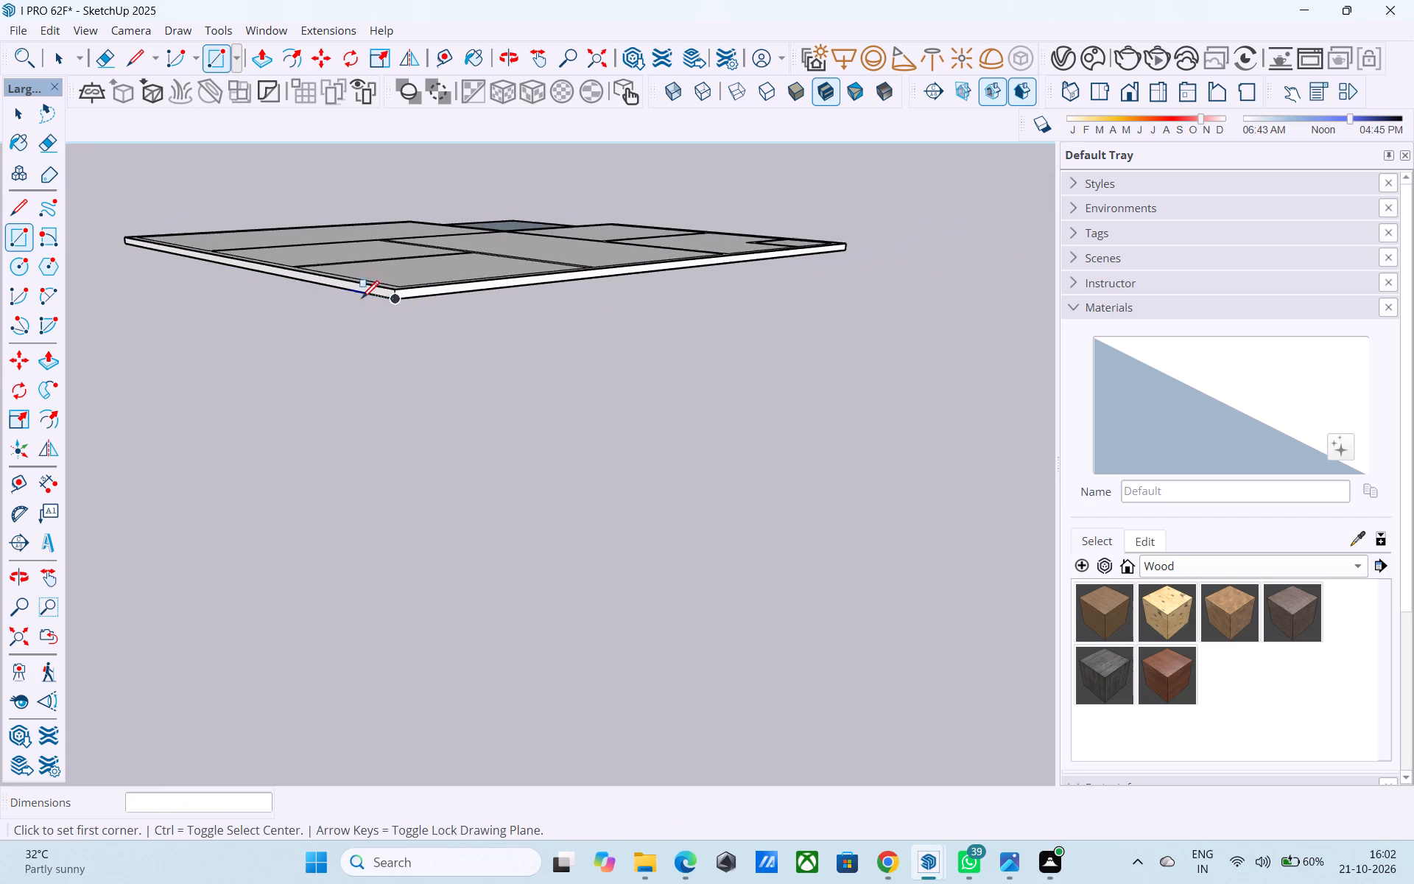
Examine the plan, the base's sides and the uncovered notch from above and from low angles.
scroll(362, 300, "down", 1)
middle_click_drag(359, 301, 269, 432)
middle_click_drag(602, 261, 255, 316)
middle_click_drag(768, 230, 324, 279)
scroll(307, 280, "down", 6)
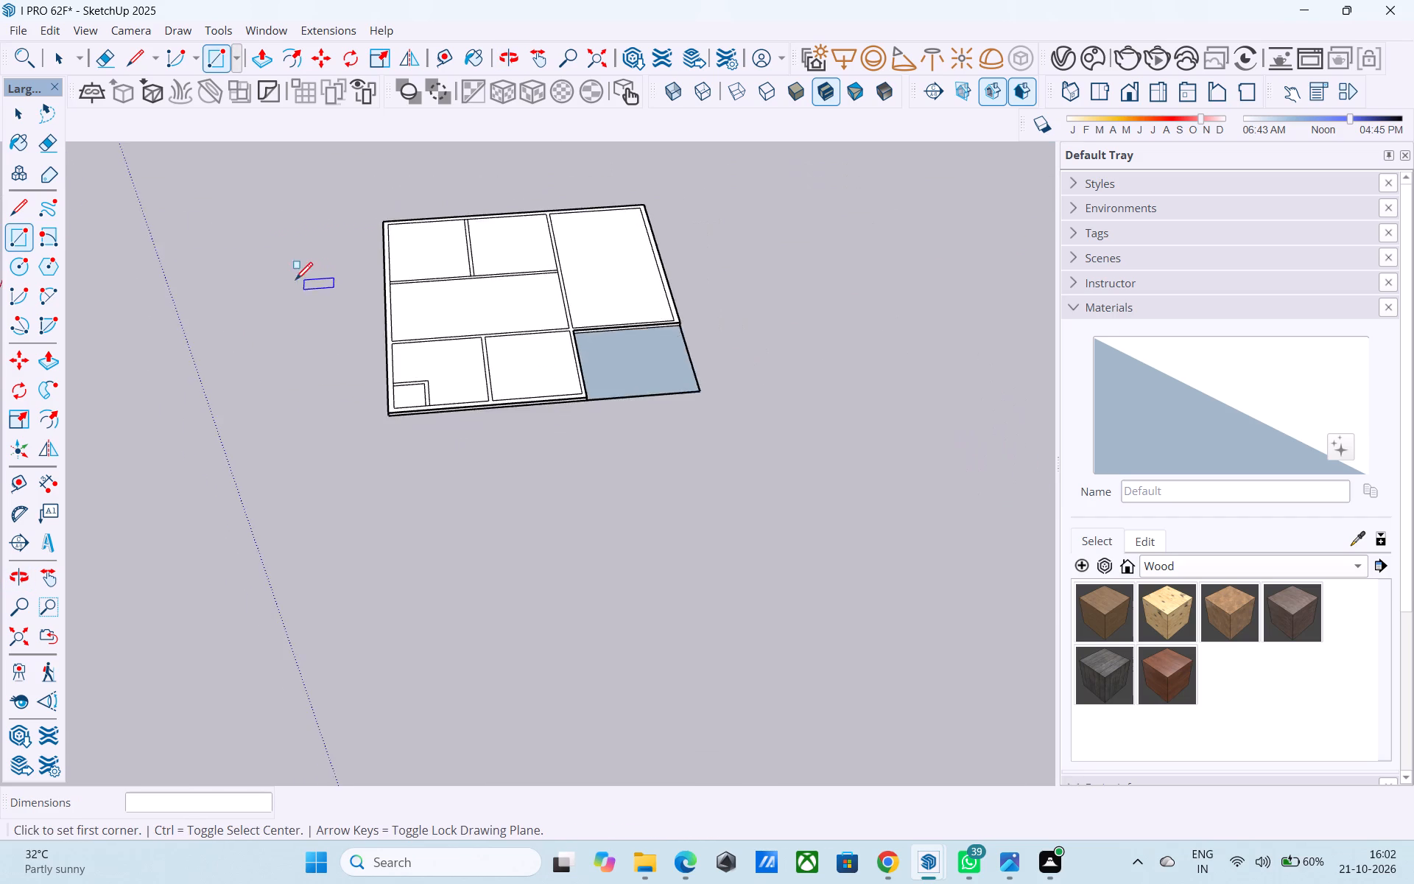
scroll(295, 281, "down", 5)
scroll(441, 219, "up", 4)
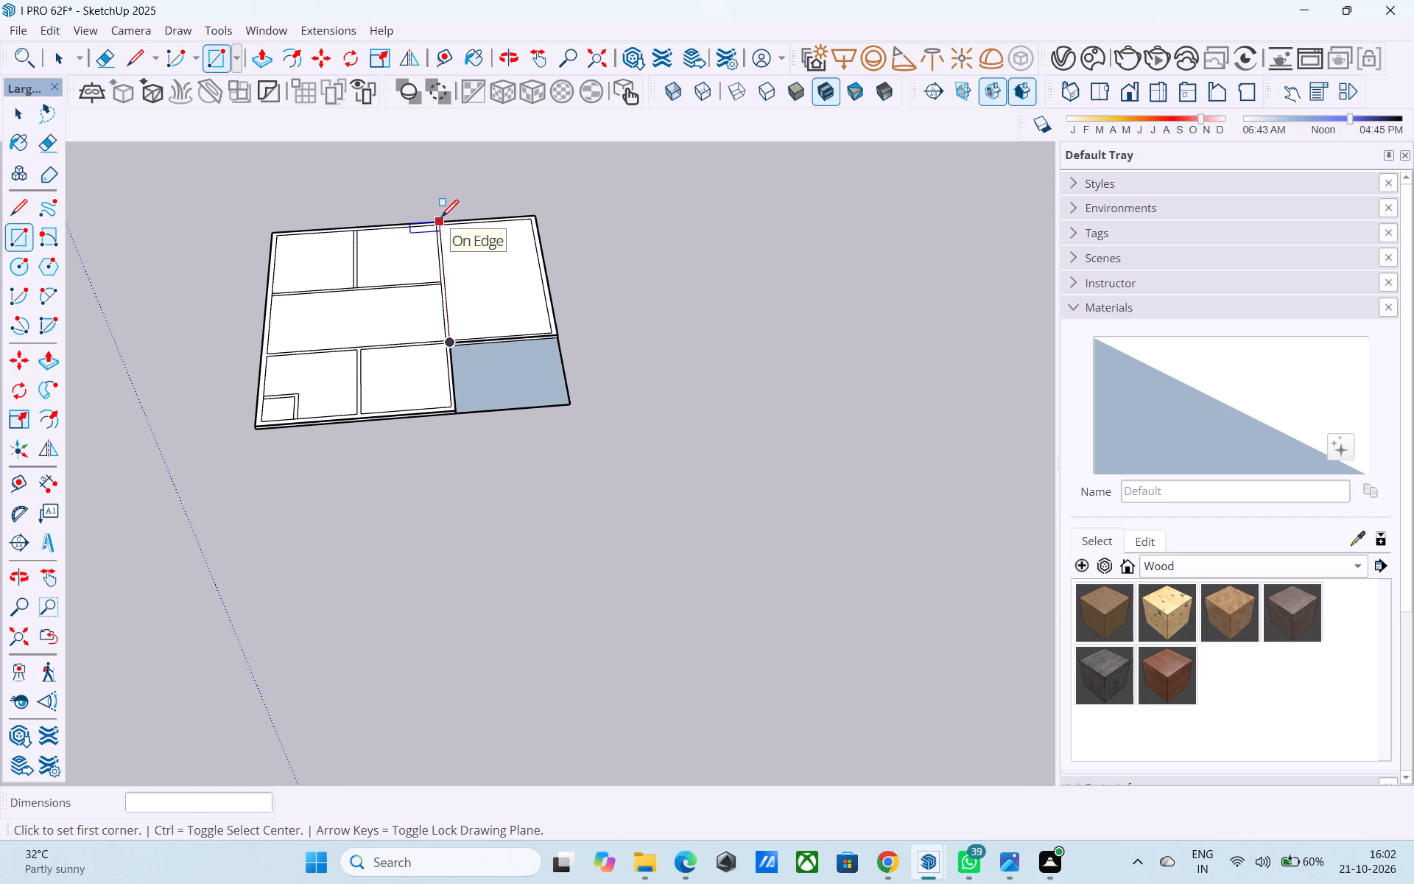
key("space")
scroll(471, 313, "down", 2)
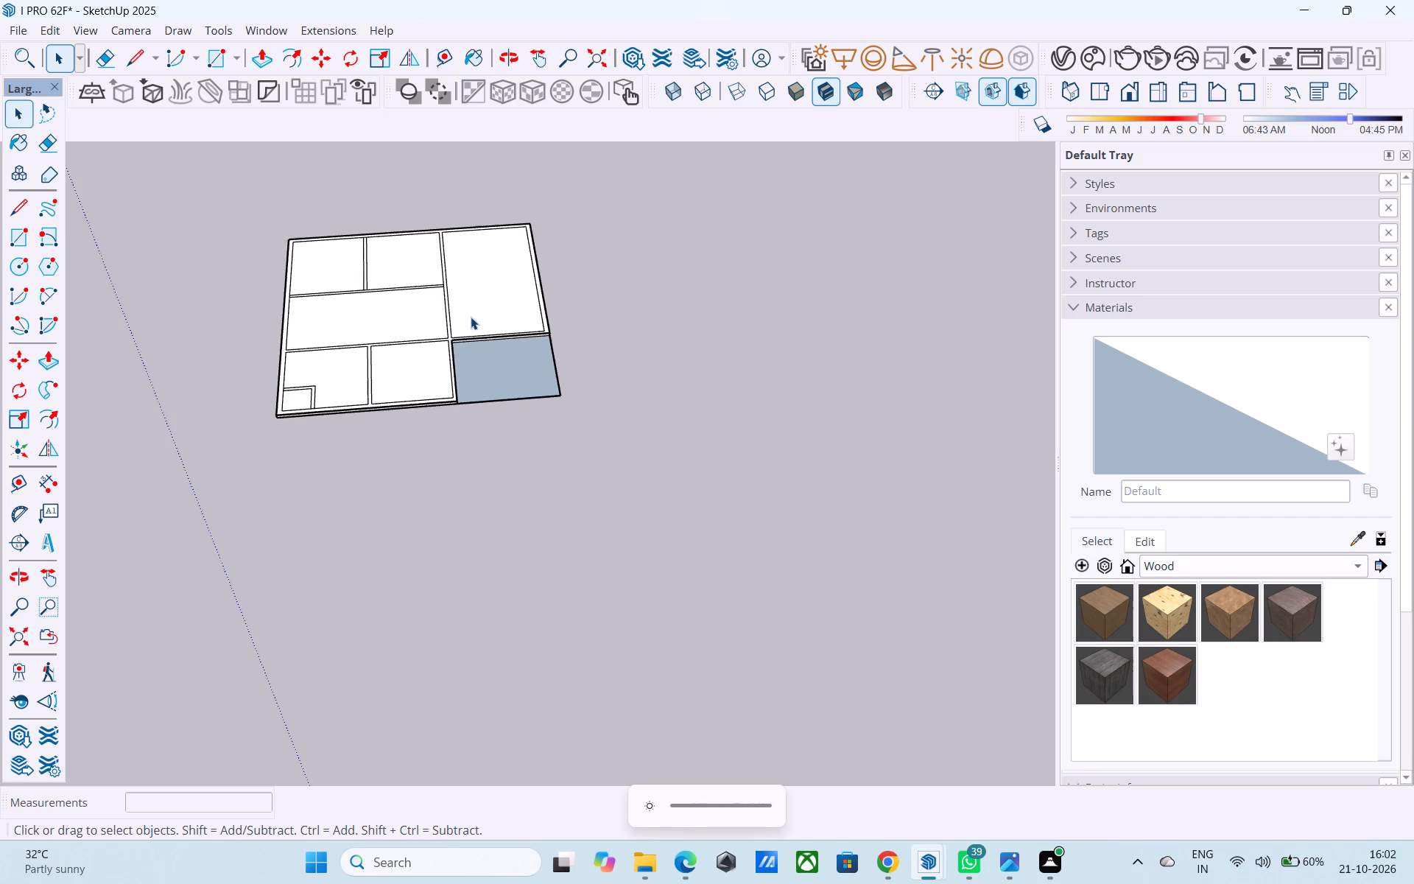
scroll(471, 317, "down", 4)
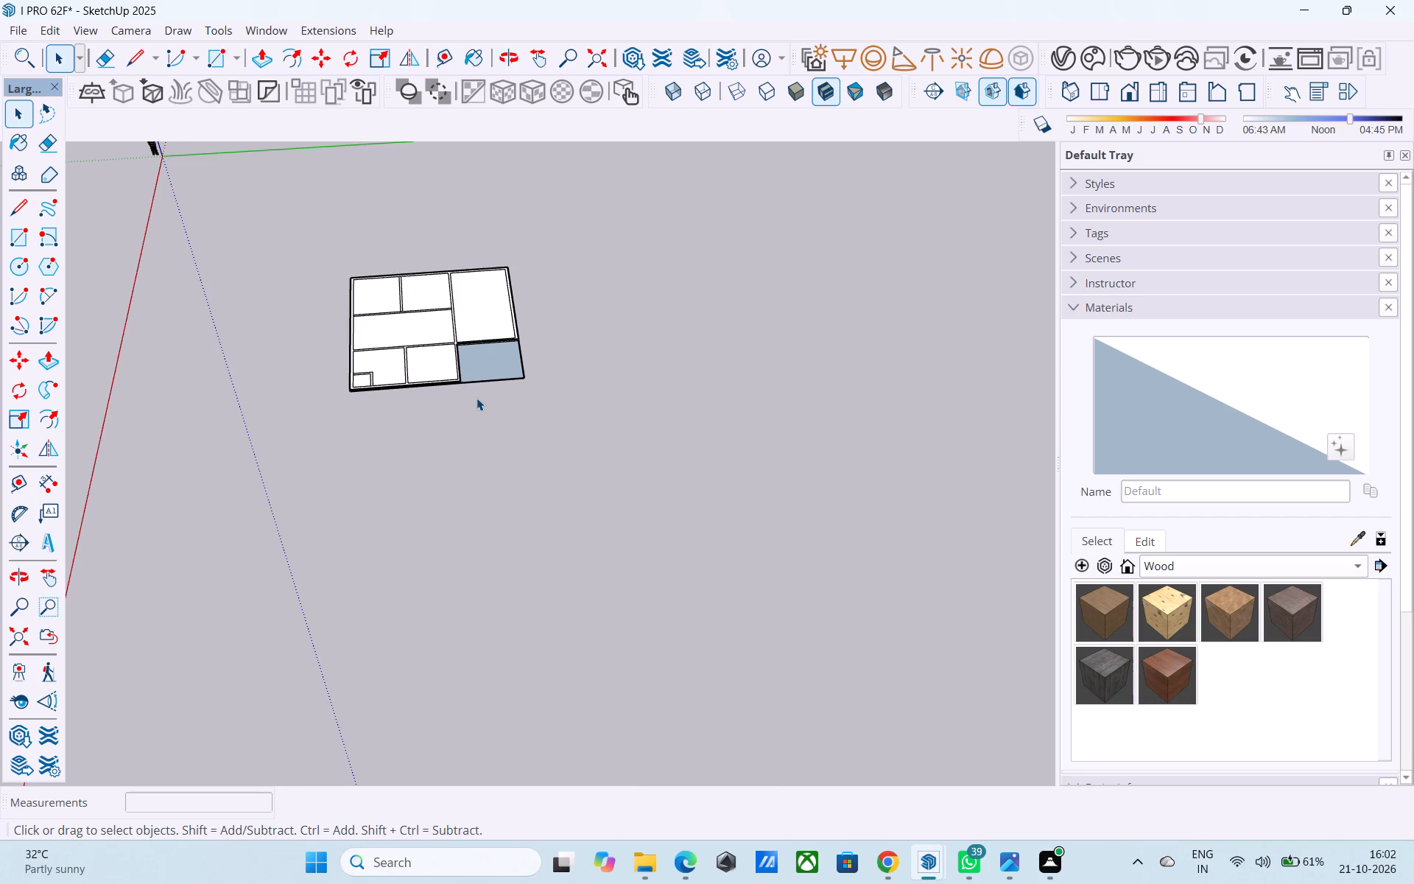
scroll(476, 398, "down", 1)
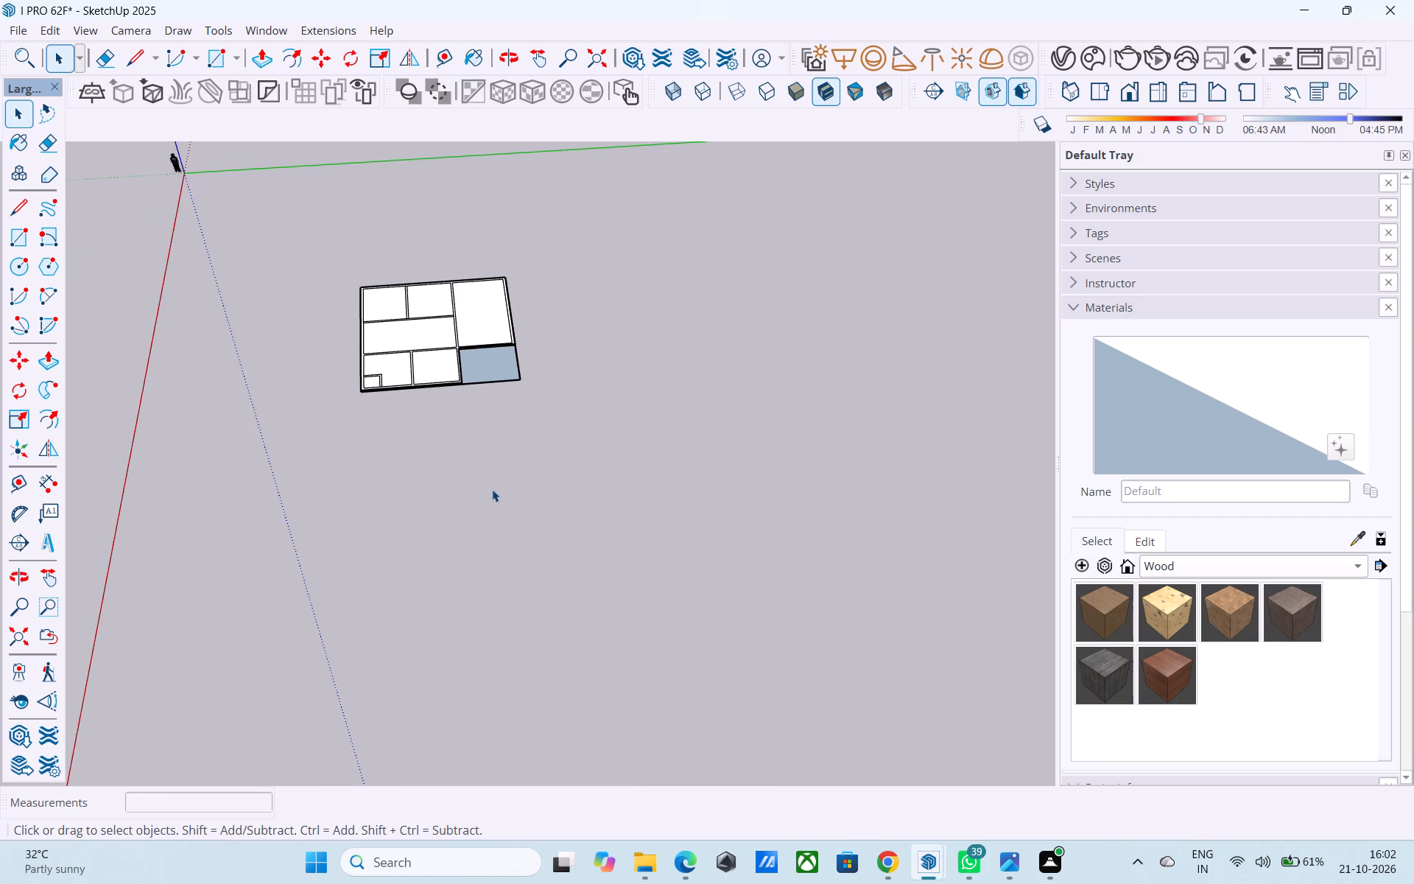
scroll(492, 489, "down", 3)
scroll(459, 348, "up", 6)
scroll(384, 242, "up", 4)
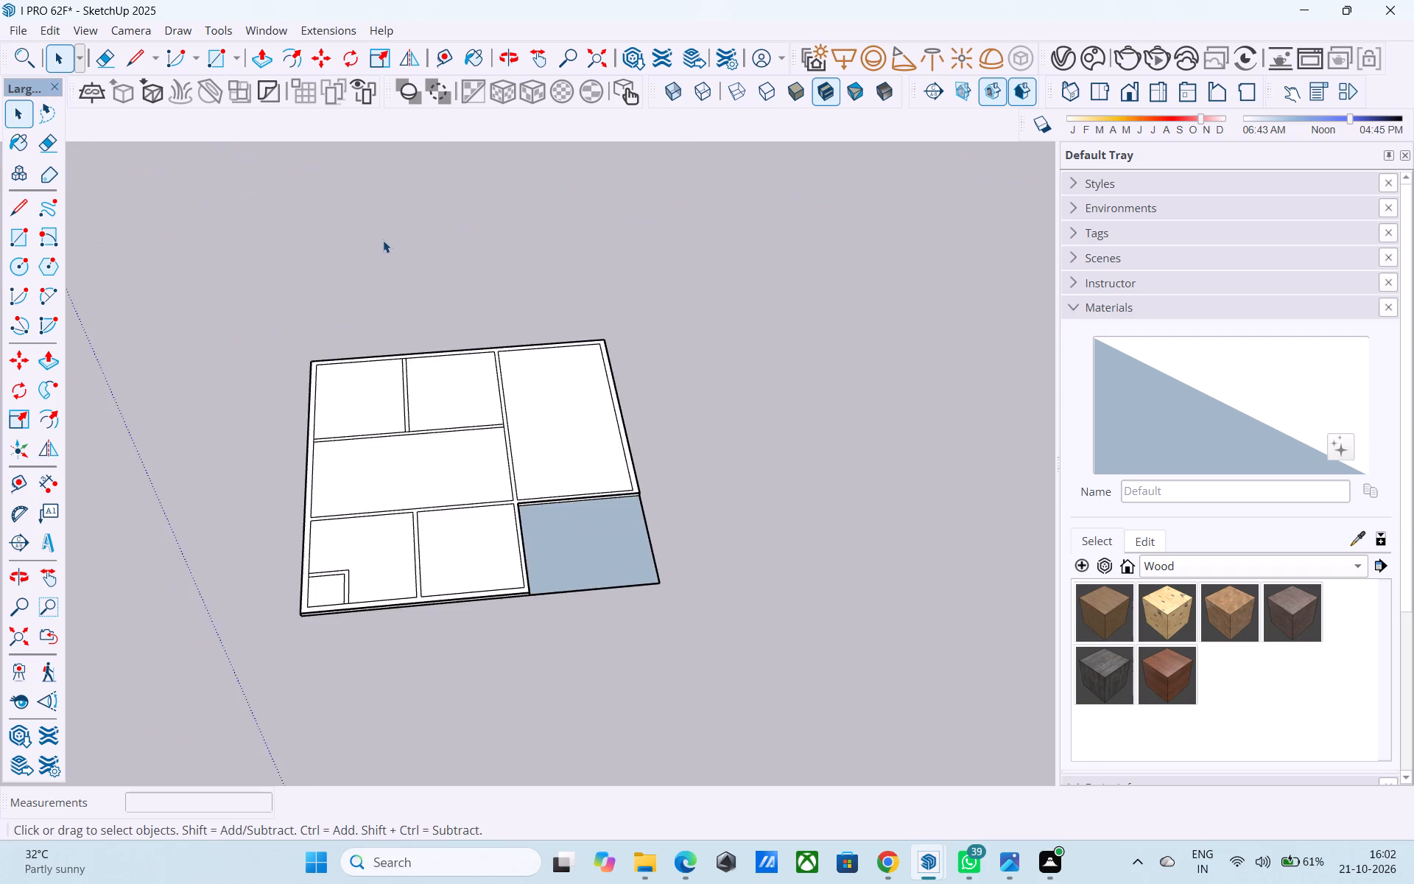
middle_click_drag(383, 239, 394, 71)
middle_click_drag(430, 303, 434, 262)
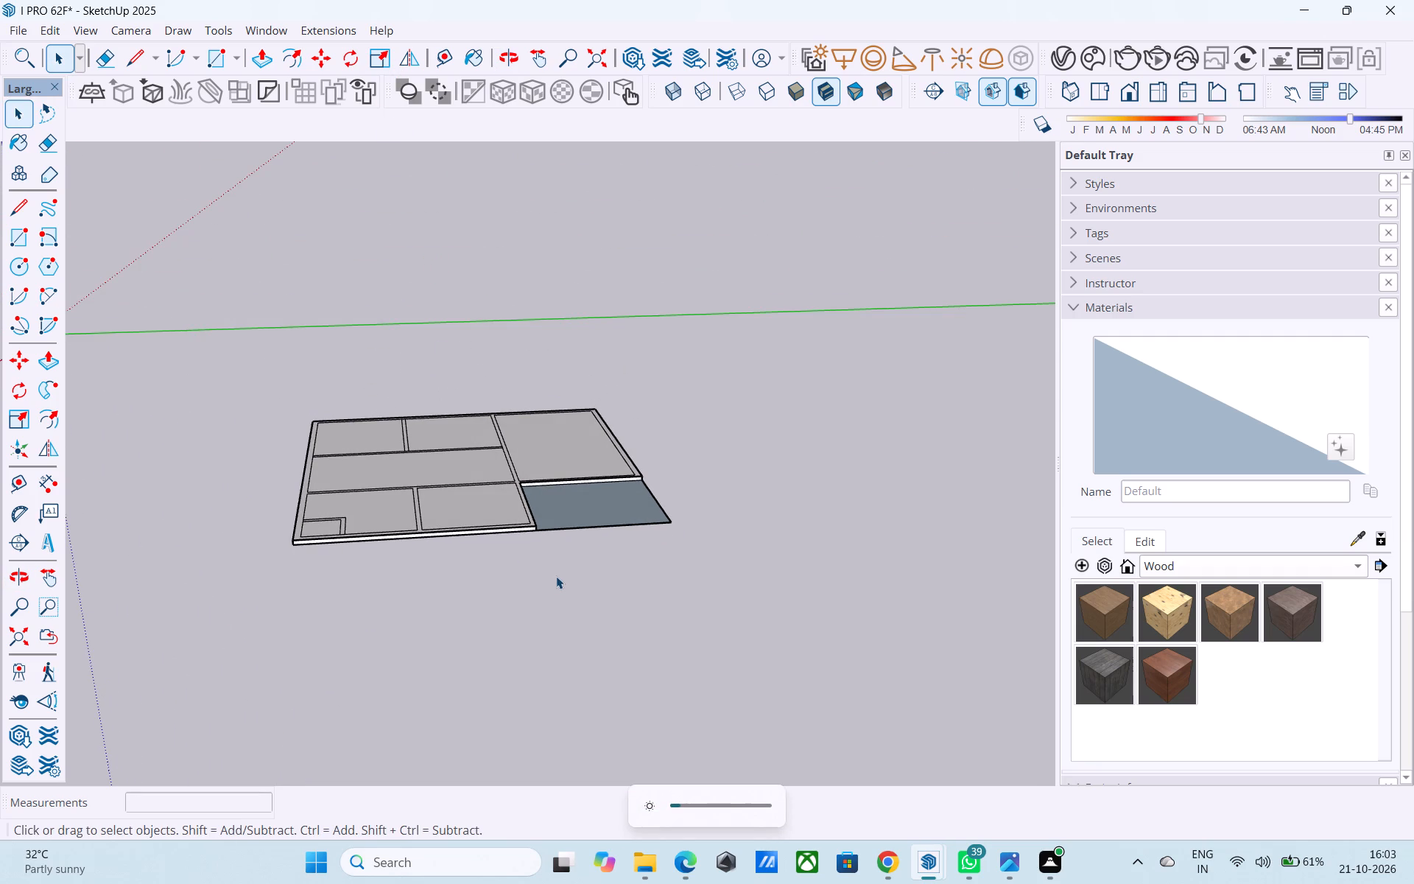
scroll(555, 574, "down", 2)
middle_click_drag(554, 572, 599, 530, "shift")
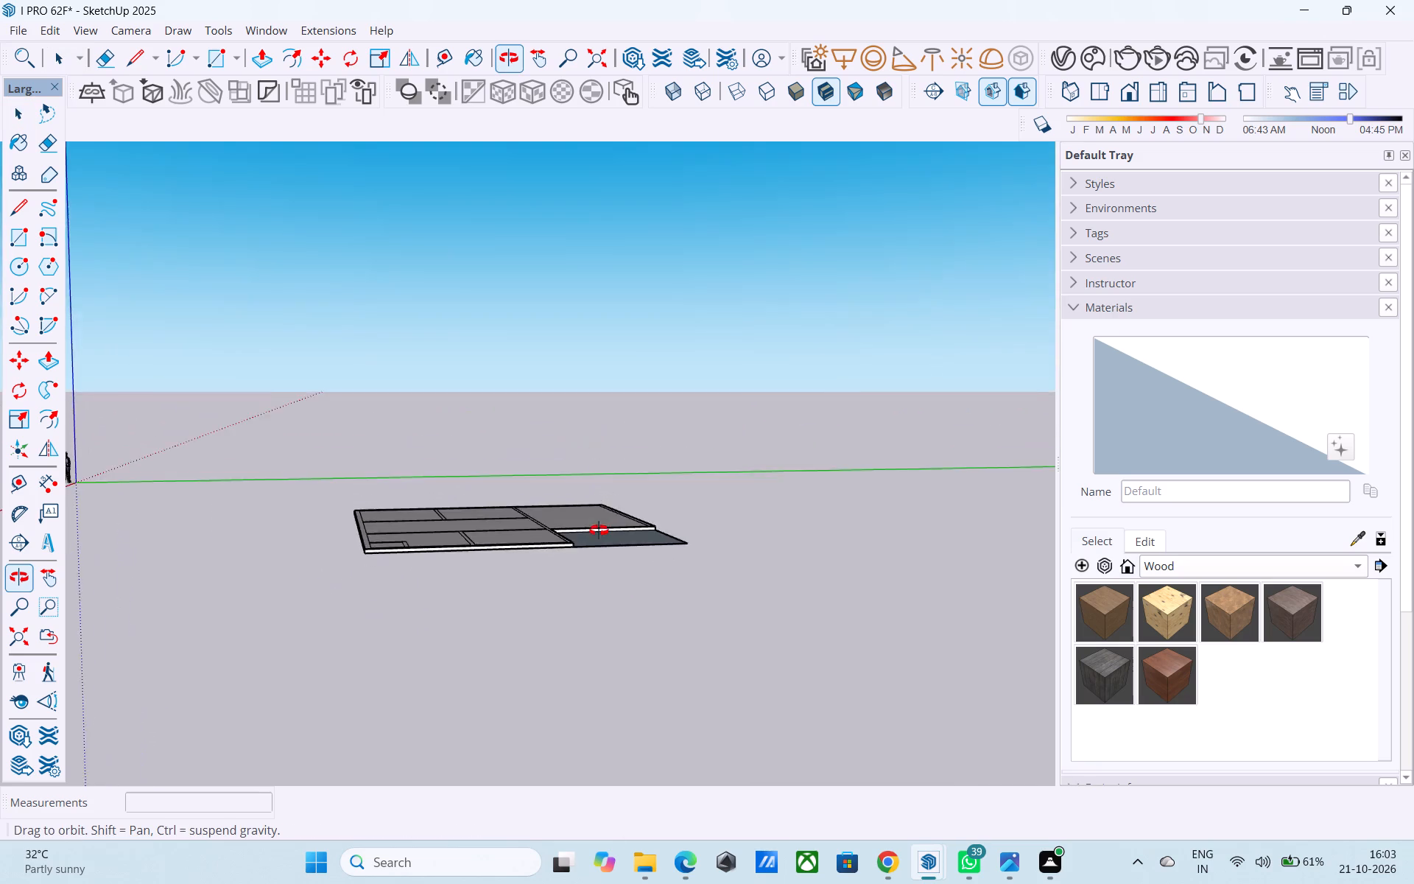
middle_click_drag(599, 530, 546, 627, "shift")
scroll(585, 609, "up", 9)
middle_click_drag(565, 604, 268, 515)
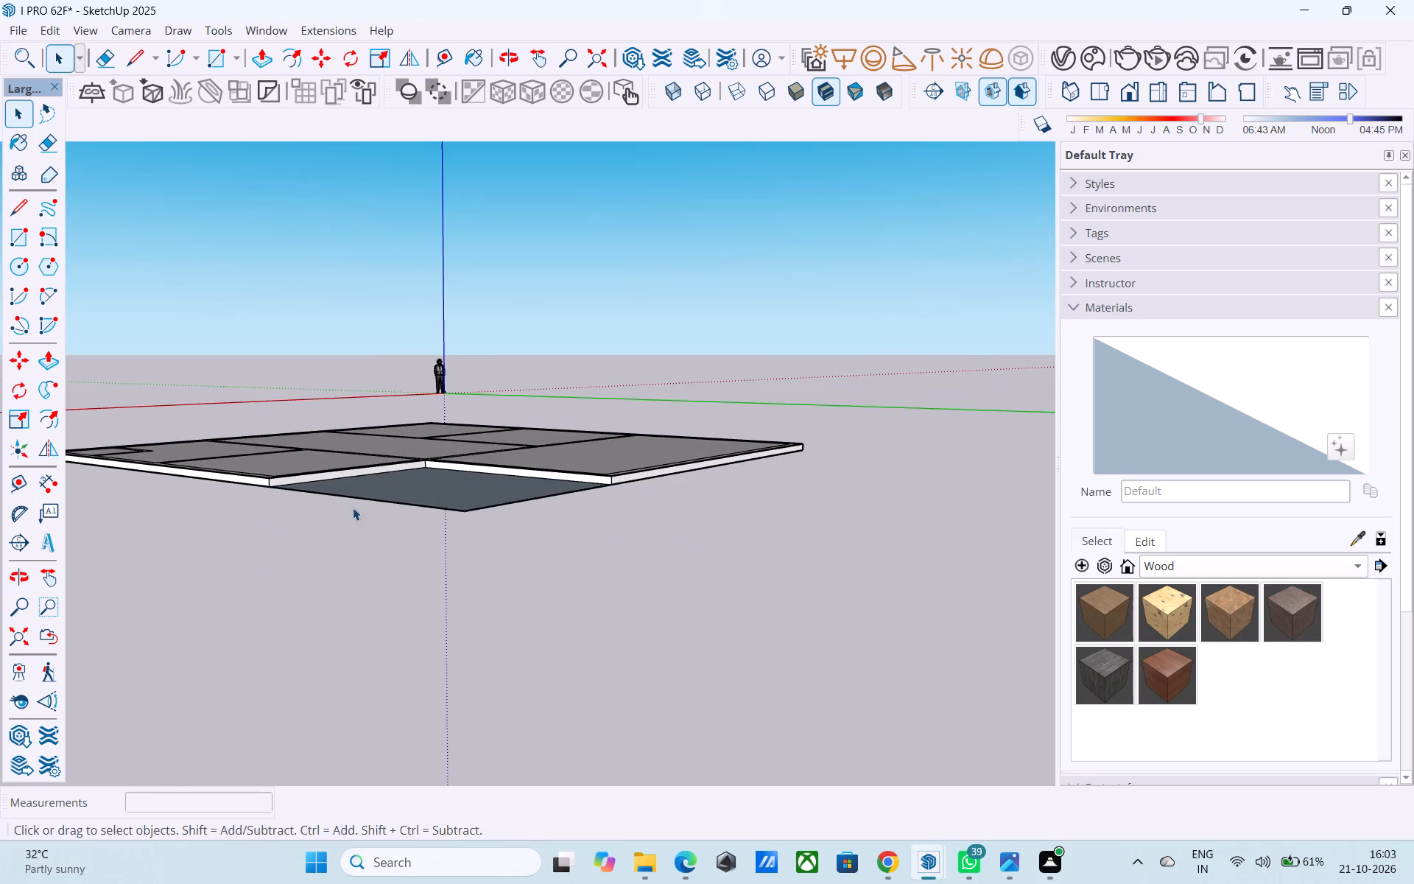
Draw a vertical 6" line up from the bottom face's free outer corner in the notch.
middle_click_drag(353, 506, 363, 698, "shift")
scroll(433, 548, "up", 5)
scroll(433, 541, "down", 5)
middle_click_drag(433, 539, 431, 517, "shift")
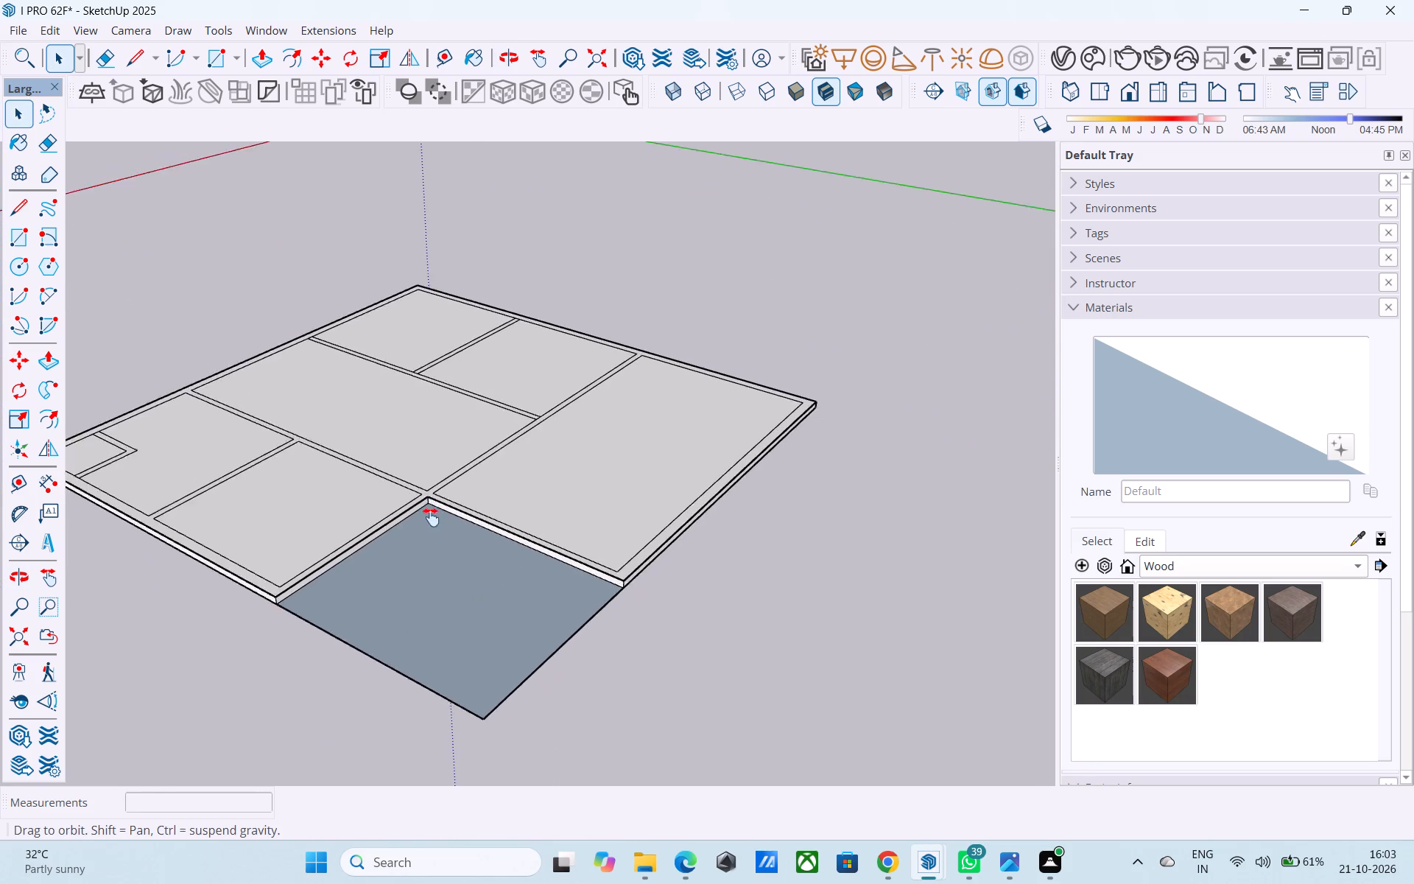
middle_click_drag(431, 517, 468, 491, "shift")
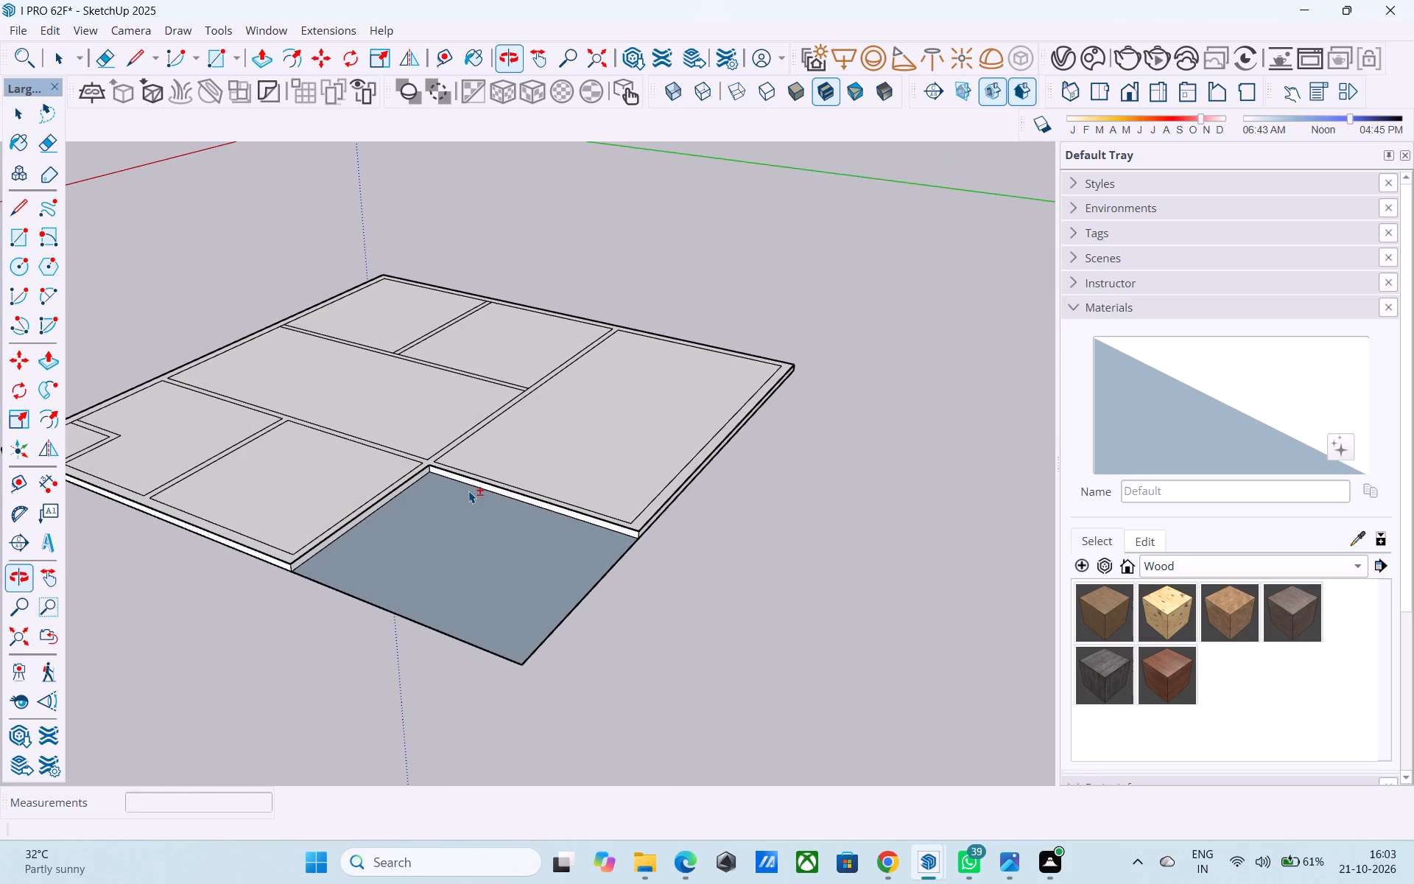
scroll(468, 491, "up", 1)
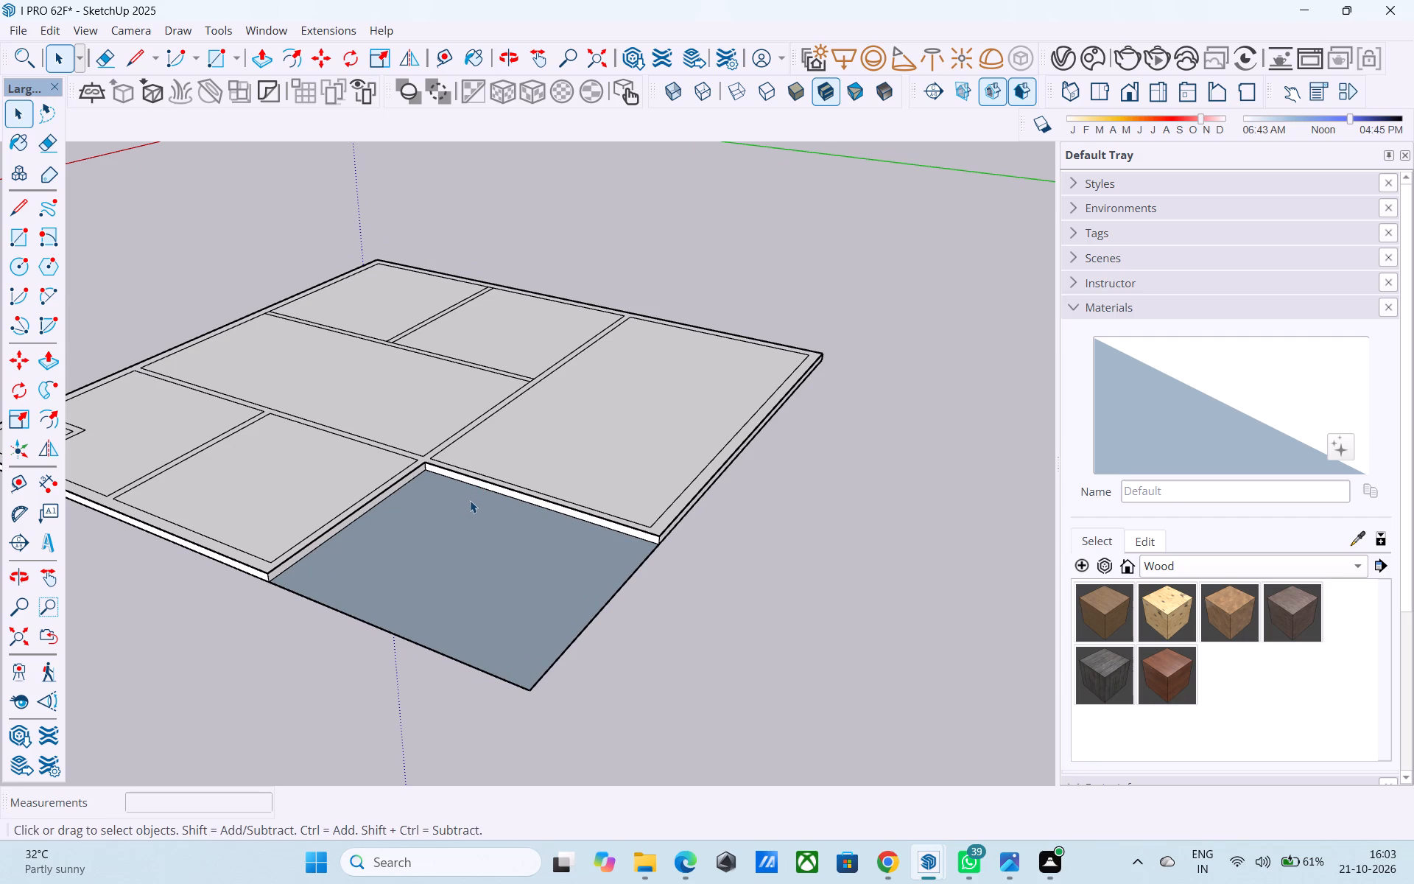
key("l")
left_click(532, 693)
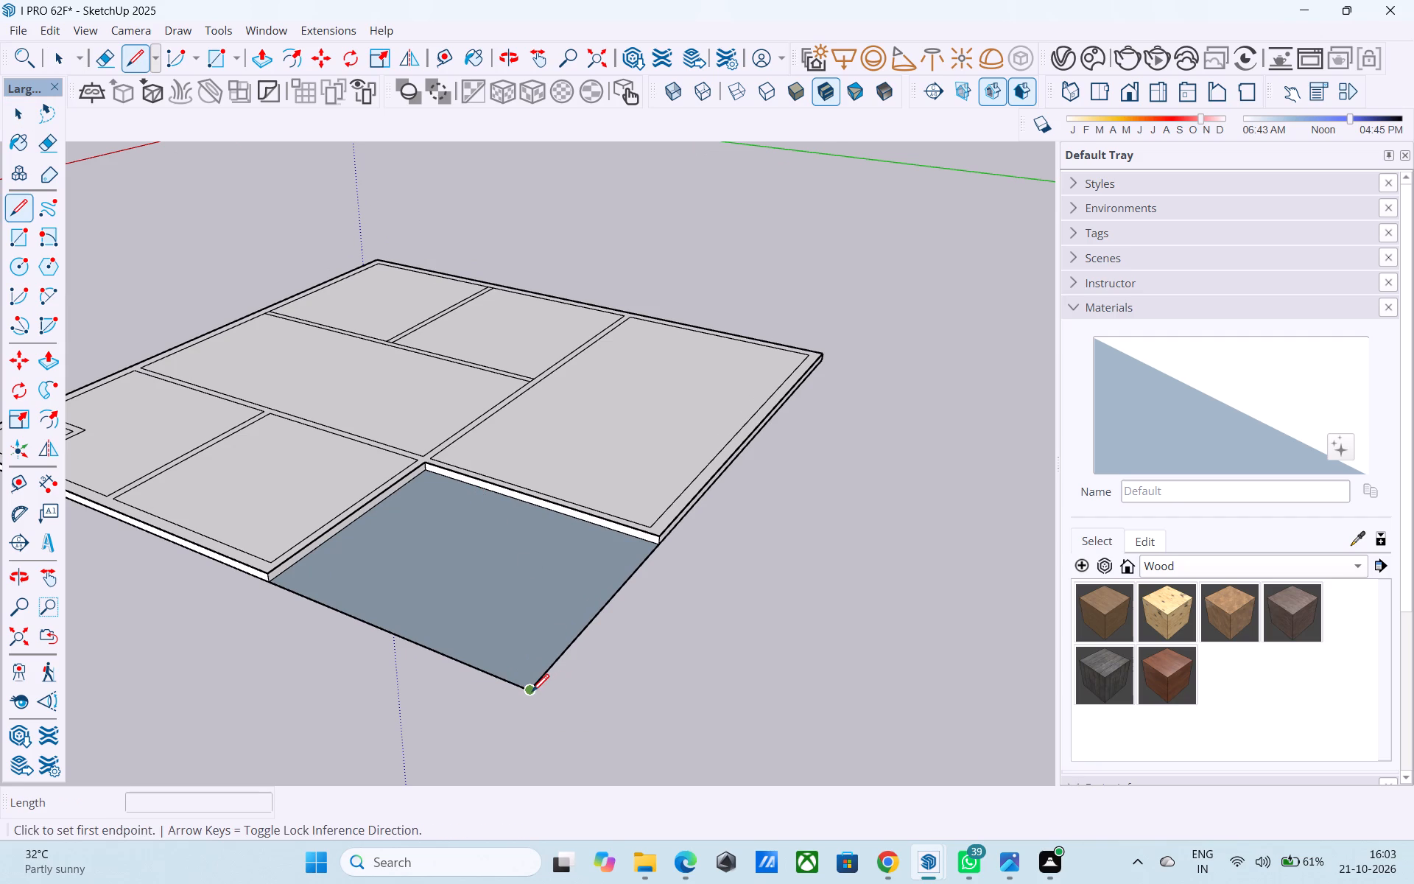
scroll(528, 671, "down", 1)
middle_click_drag(528, 670, 479, 566)
scroll(479, 566, "up", 1)
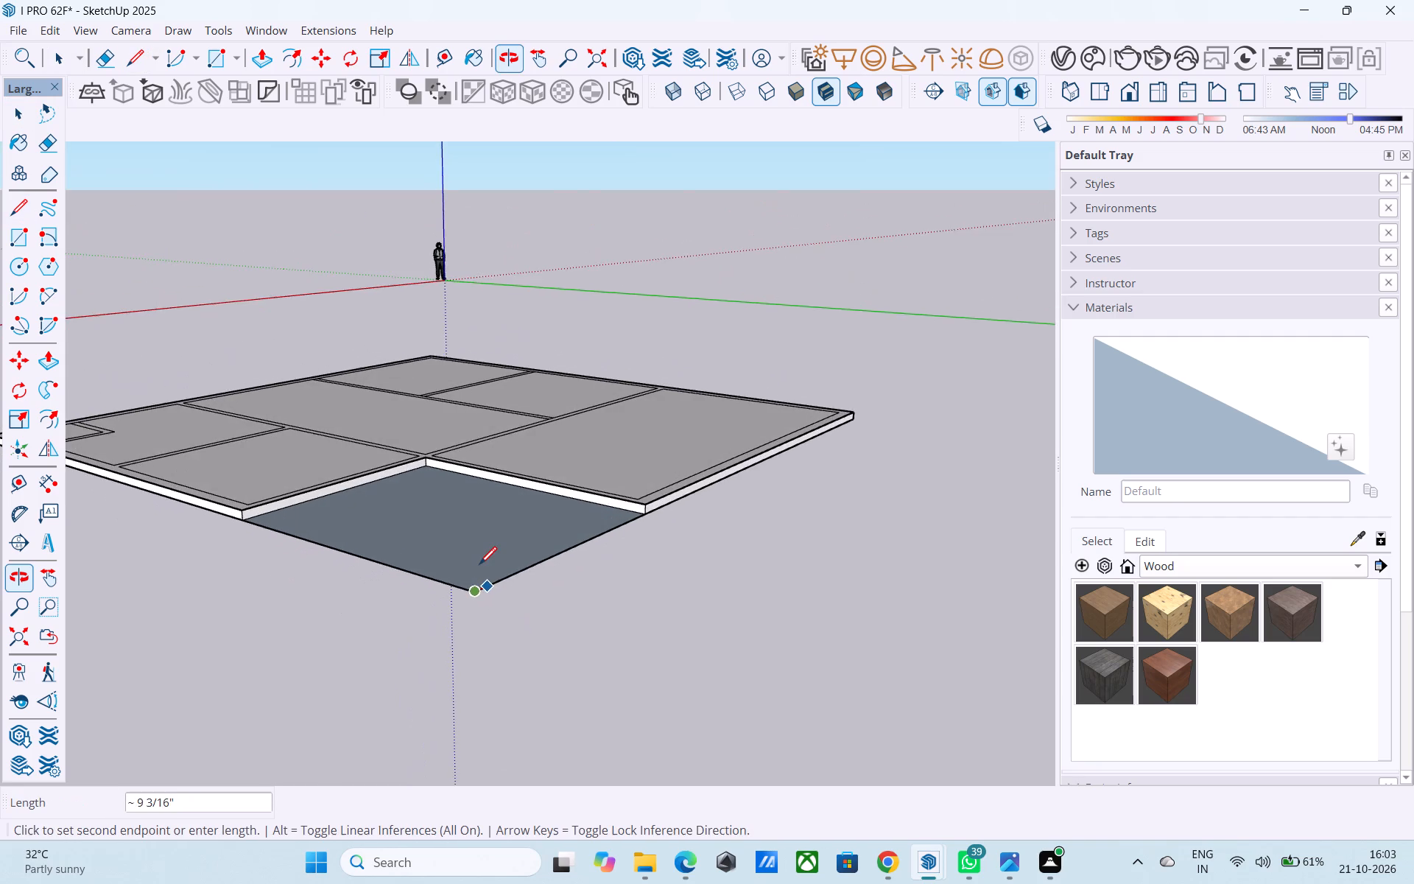
scroll(479, 566, "up", 5)
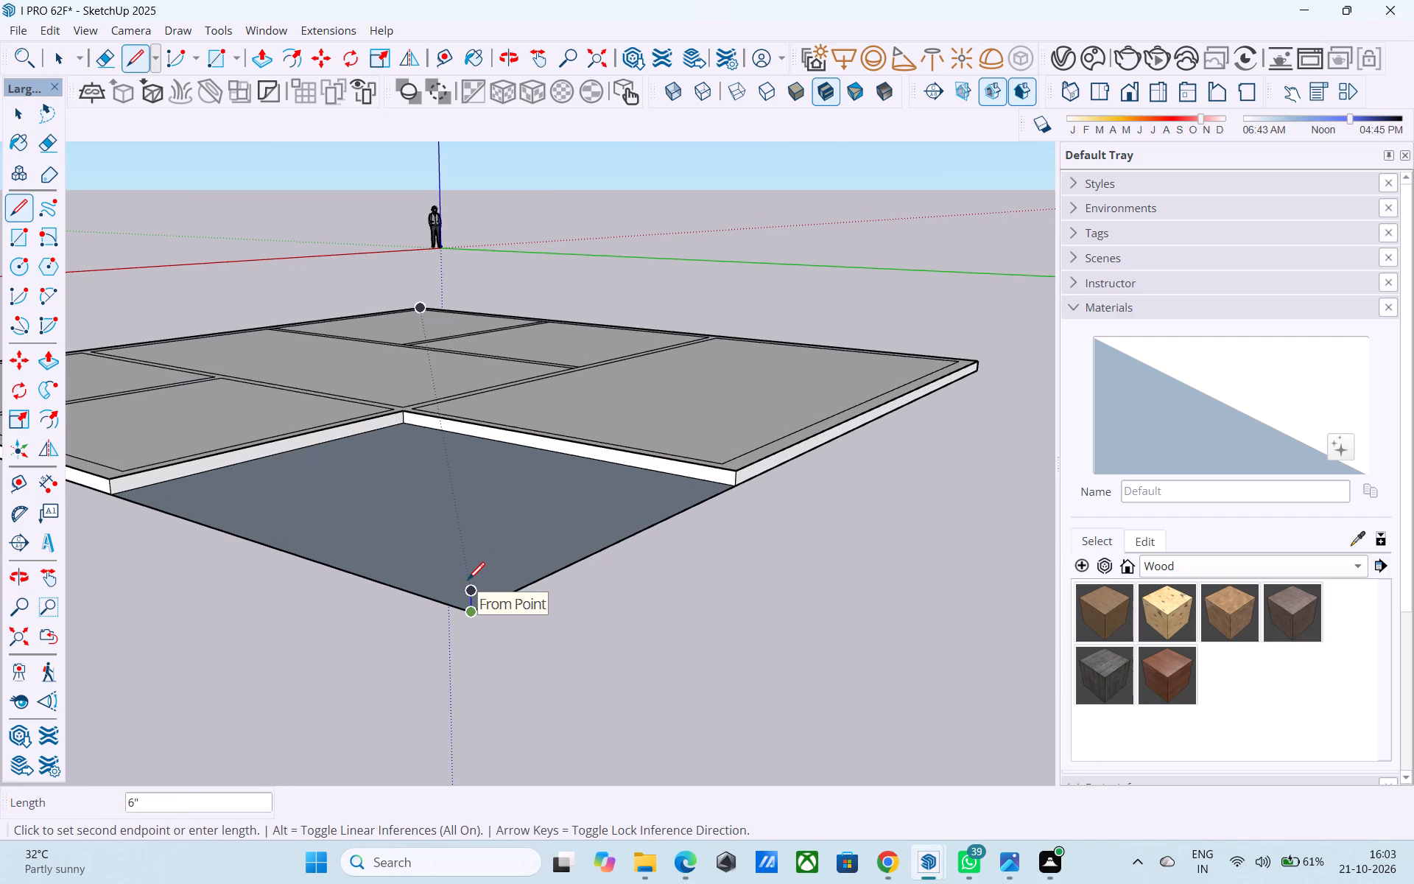
left_click(468, 581)
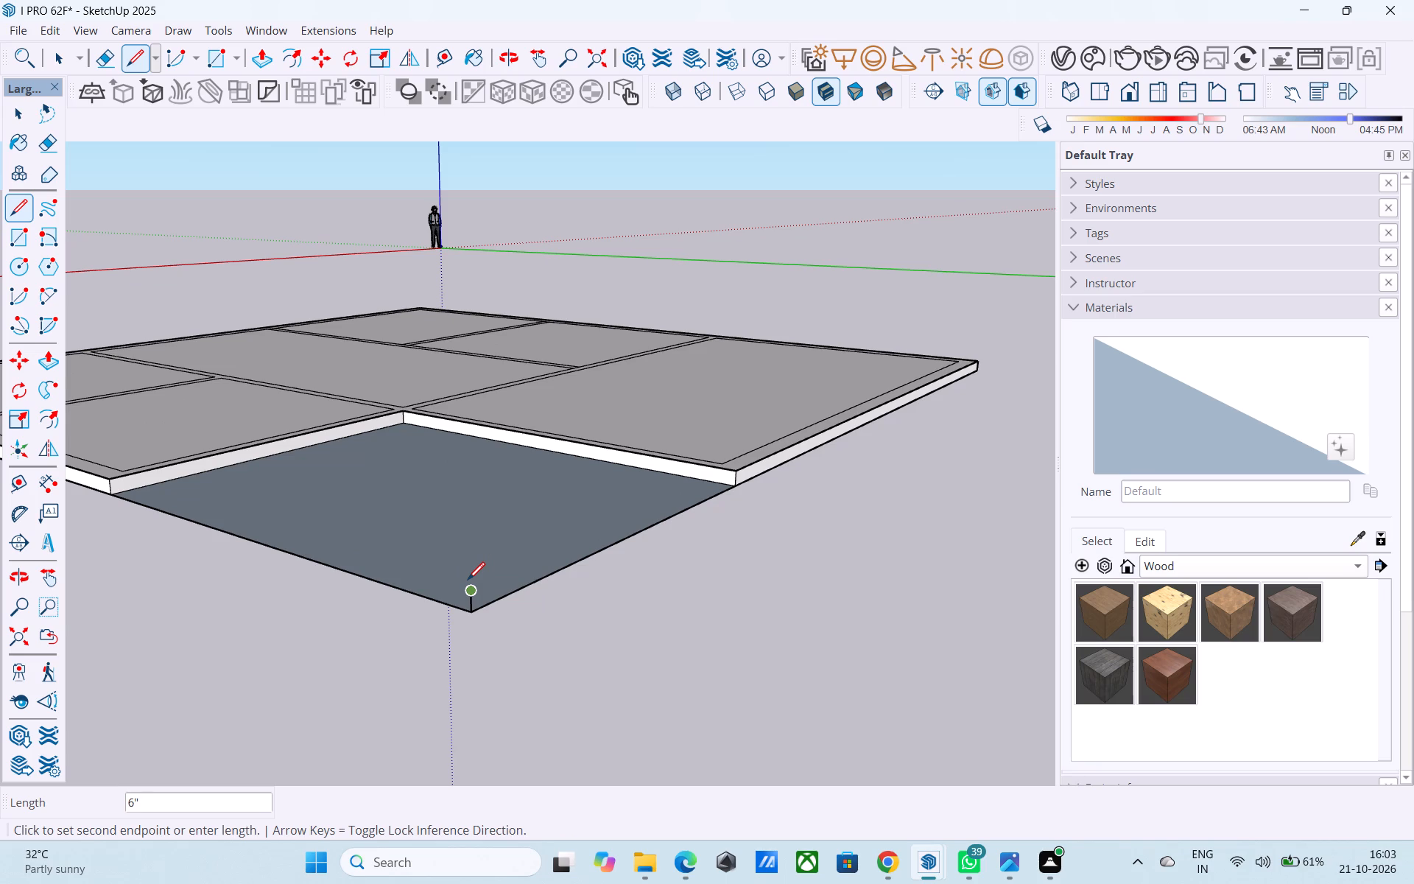
Draw a 14' 9" by 12' 9" rectangle over the notch, from the vertical line's top to the notch's inner corner.
key("r")
left_click(468, 591)
scroll(411, 416, "up", 4)
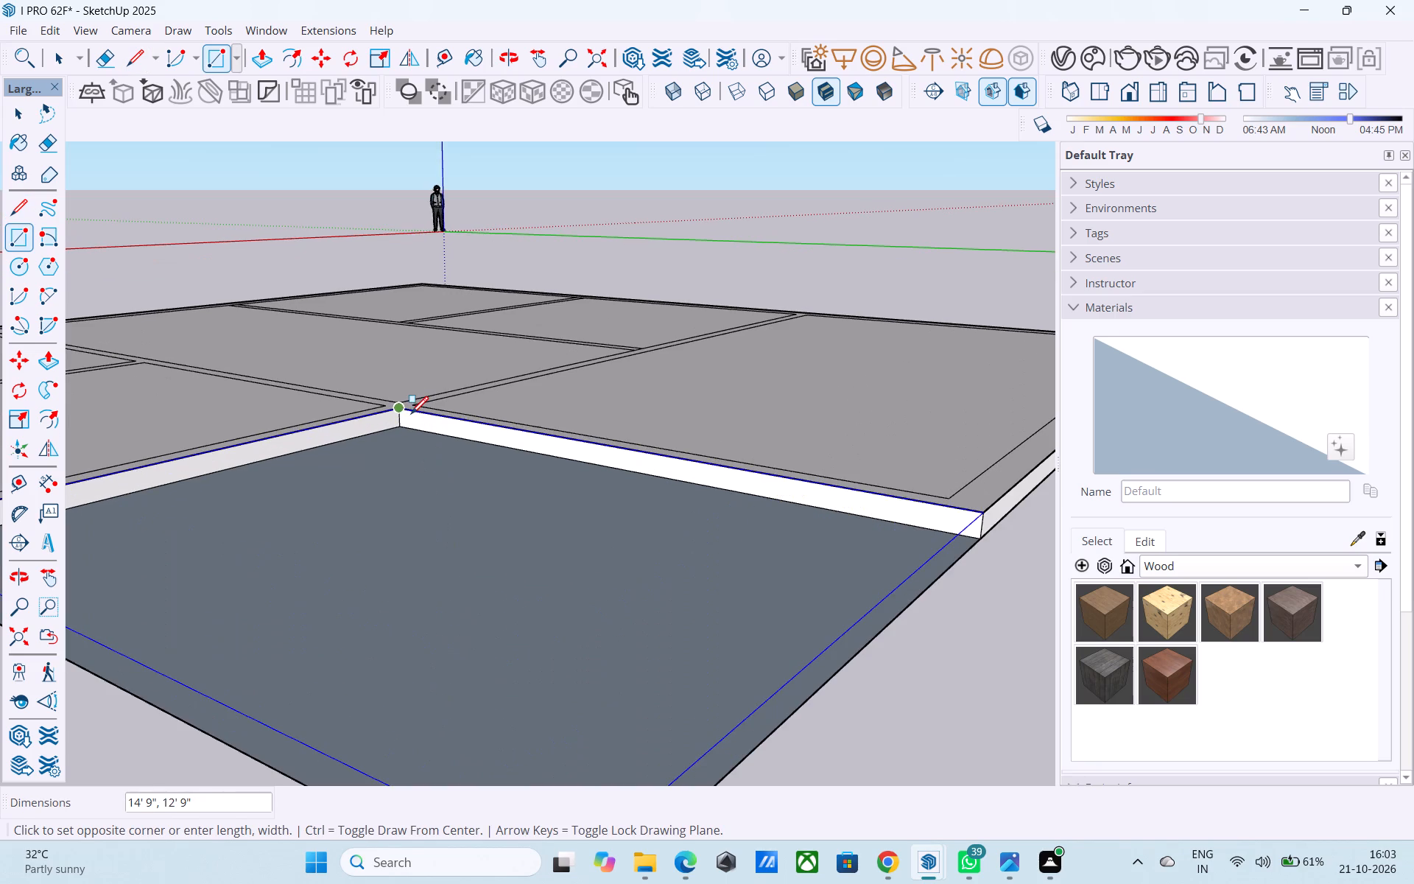
left_click(405, 409)
Examine the covered notch from above and along the base's outer side where it meets the L shape.
scroll(405, 410, "down", 6)
middle_click_drag(410, 449, 610, 638)
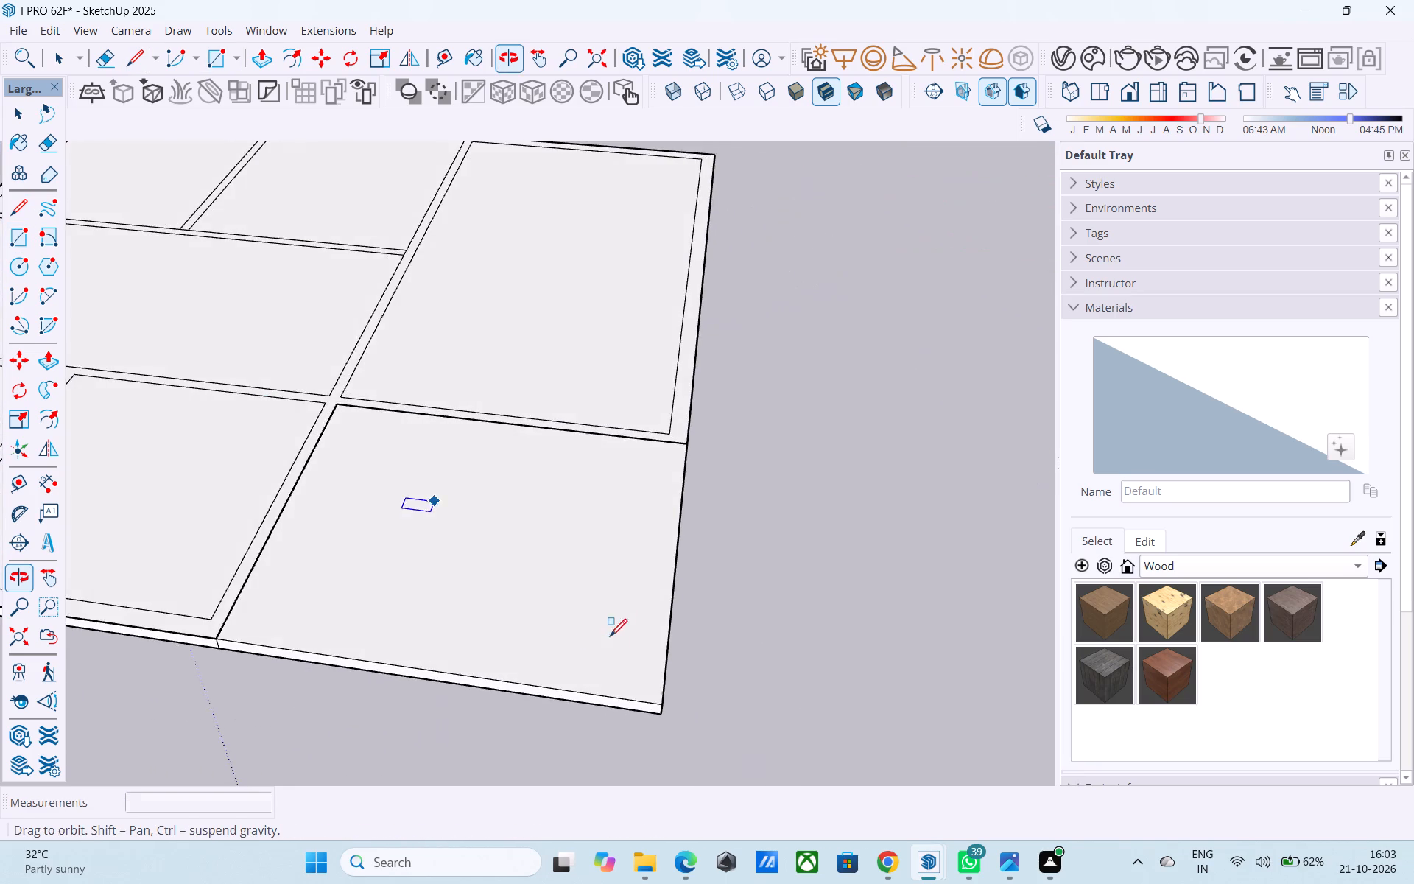
middle_click_drag(610, 638, 610, 639)
scroll(619, 604, "down", 6)
middle_click_drag(404, 579, 502, 411)
scroll(462, 509, "up", 8)
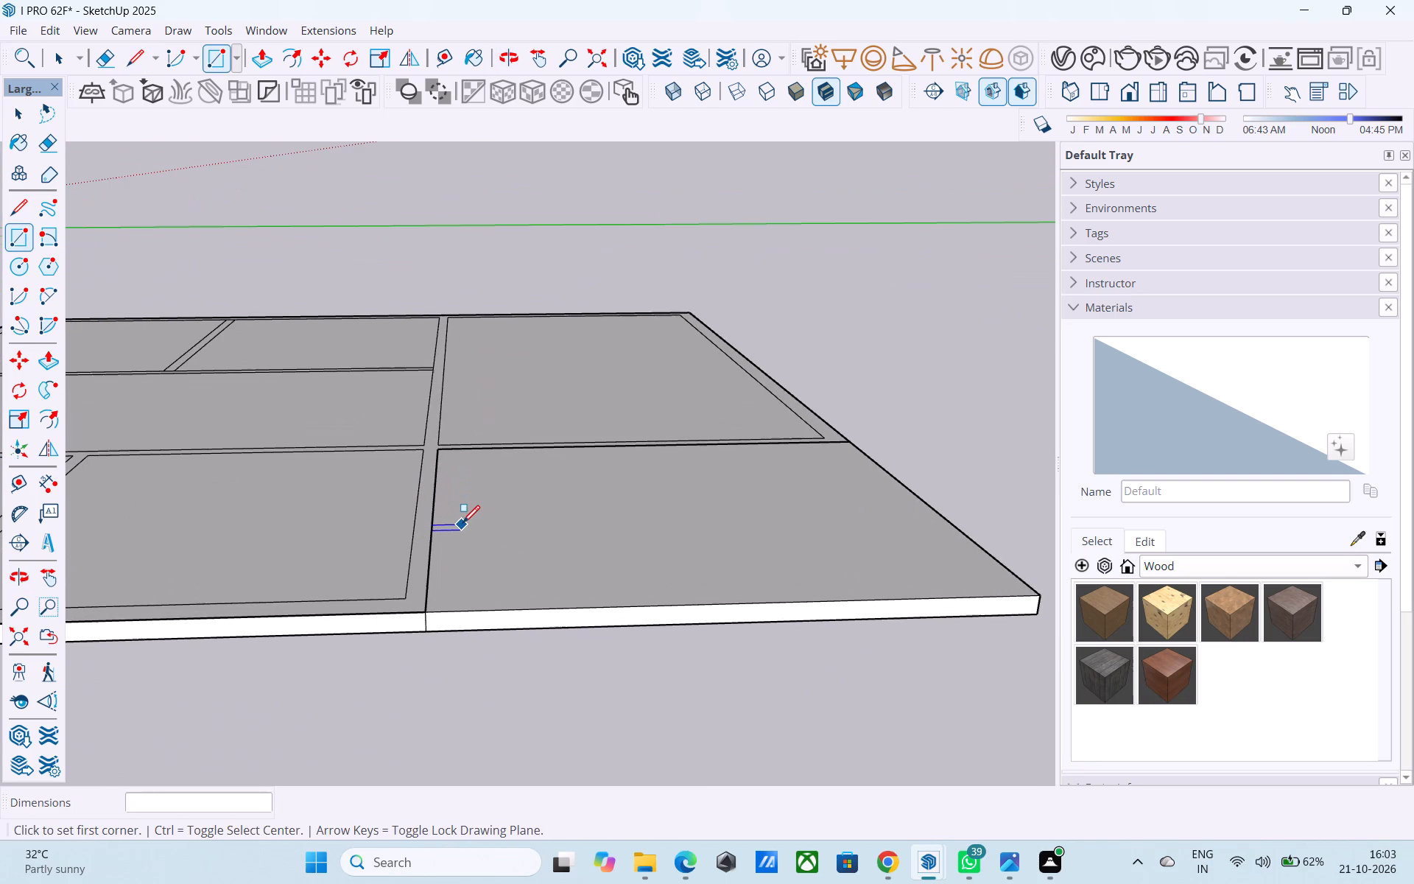
scroll(474, 592, "up", 1)
scroll(432, 668, "up", 3)
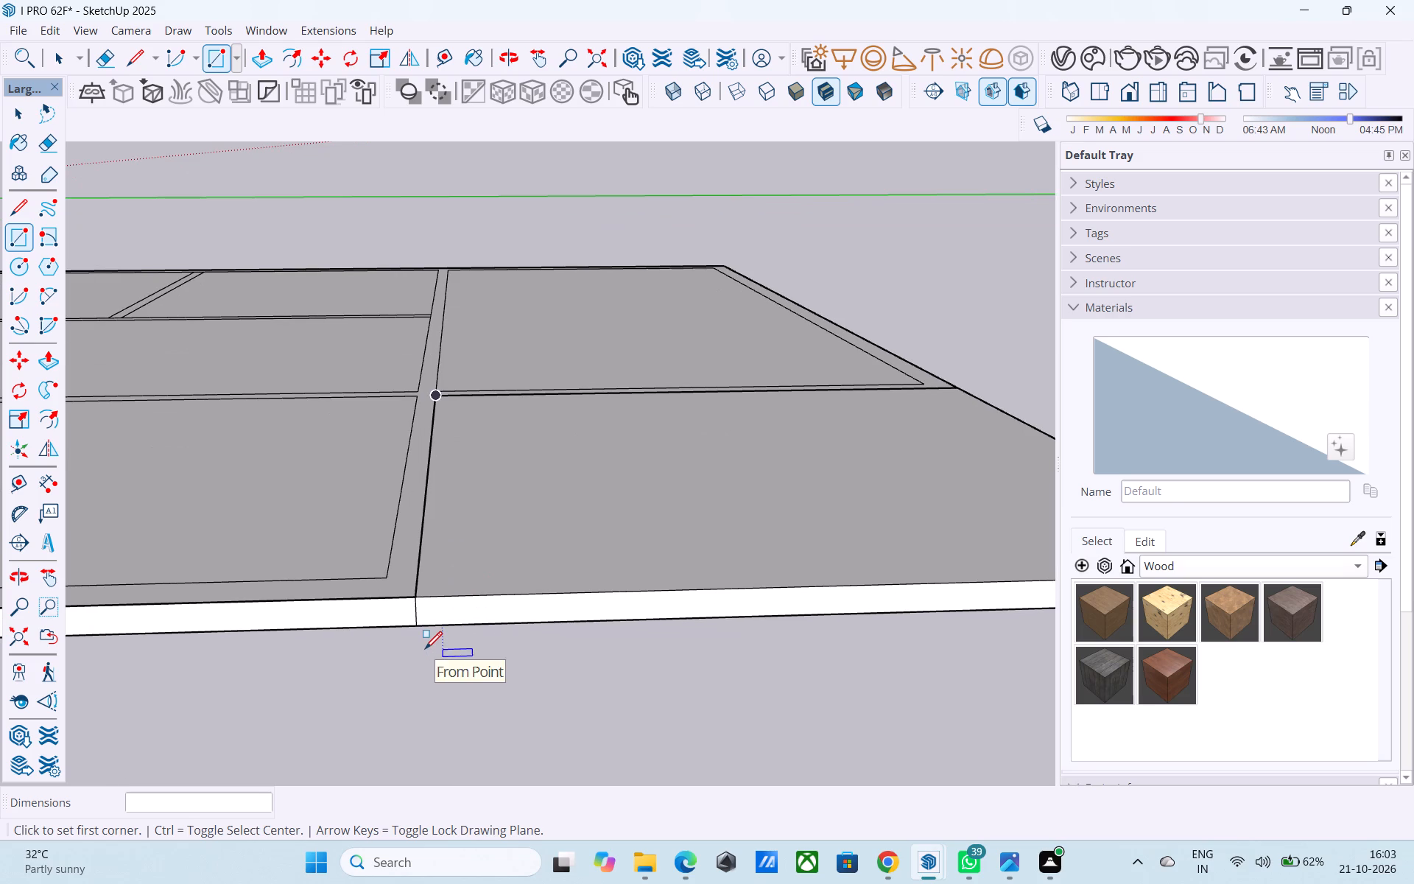
Erase the two vertical seam lines on the base's outer sides where the covered notch meets the L shape.
key("e")
scroll(418, 629, "up", 4)
left_click_drag(419, 614, 412, 611)
scroll(412, 611, "down", 13)
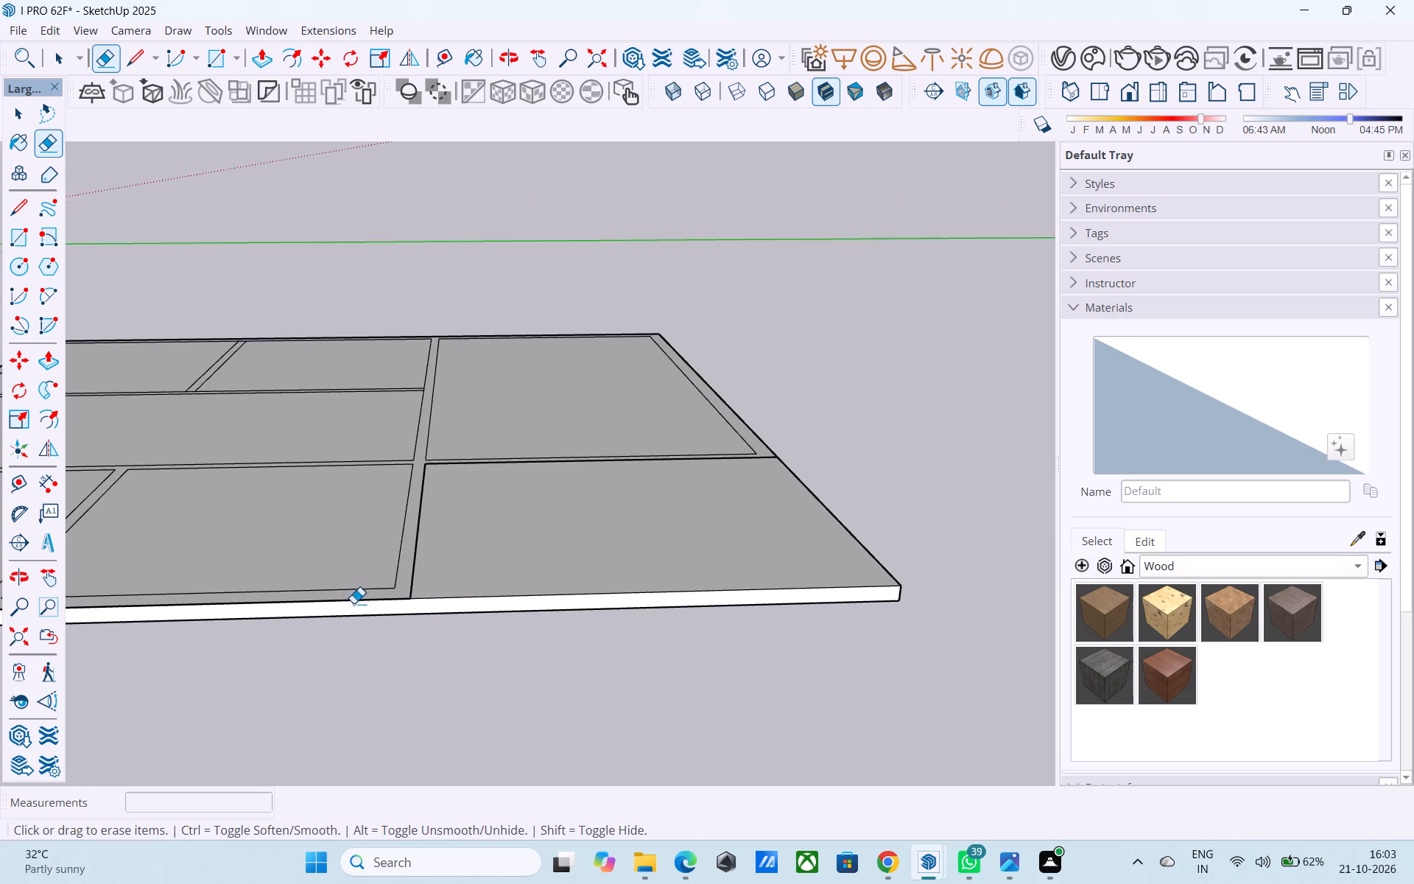
scroll(353, 603, "down", 3)
middle_click_drag(569, 571, 306, 519)
scroll(599, 547, "up", 16)
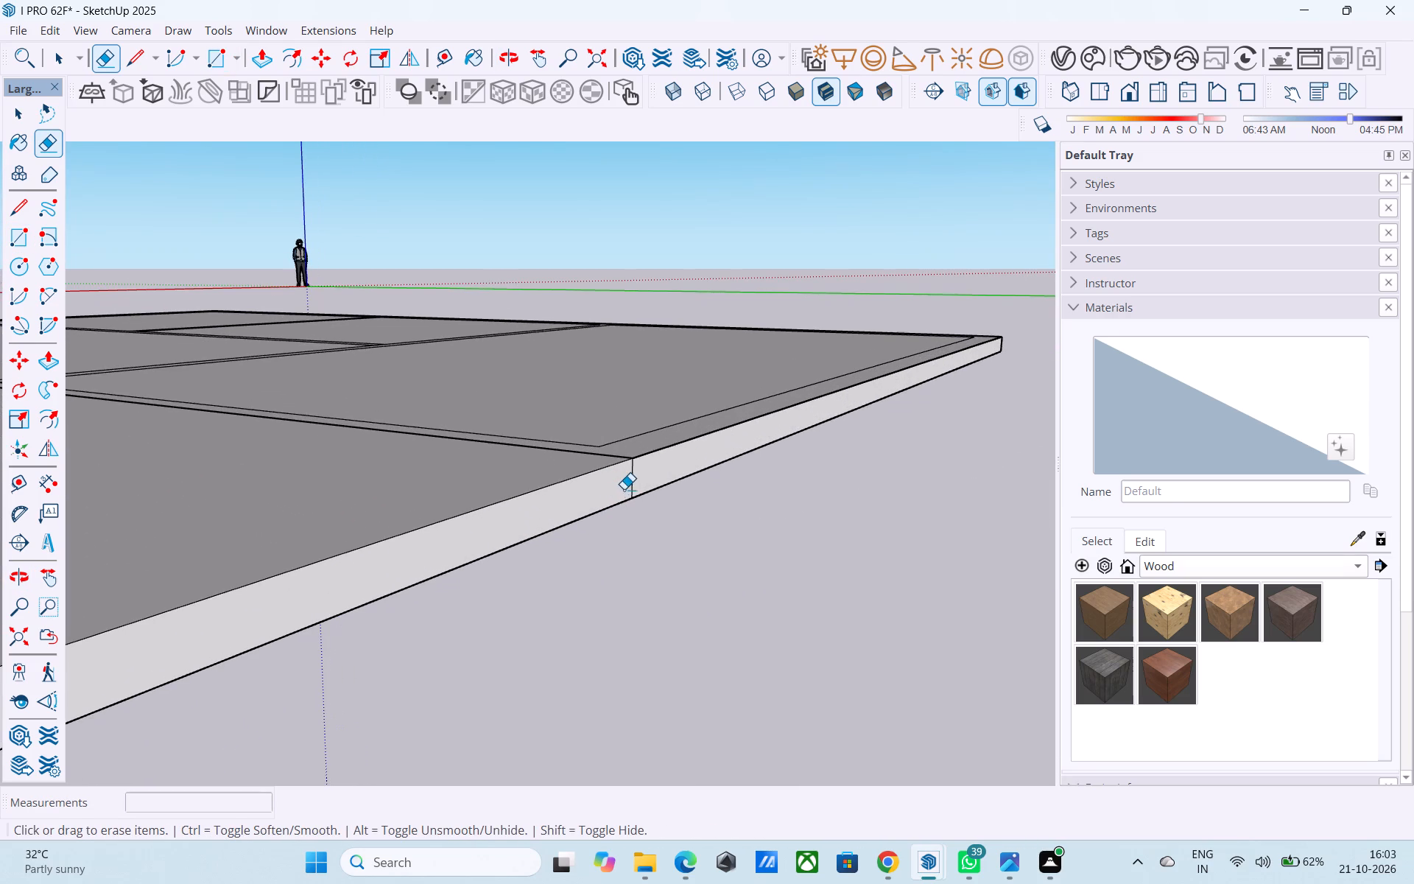
left_click(631, 482)
Examine the whole plan and the covered notch from above.
scroll(636, 507, "down", 20)
scroll(664, 516, "down", 7)
middle_click_drag(670, 523, 729, 634)
middle_click_drag(599, 539, 630, 645)
scroll(669, 446, "up", 3)
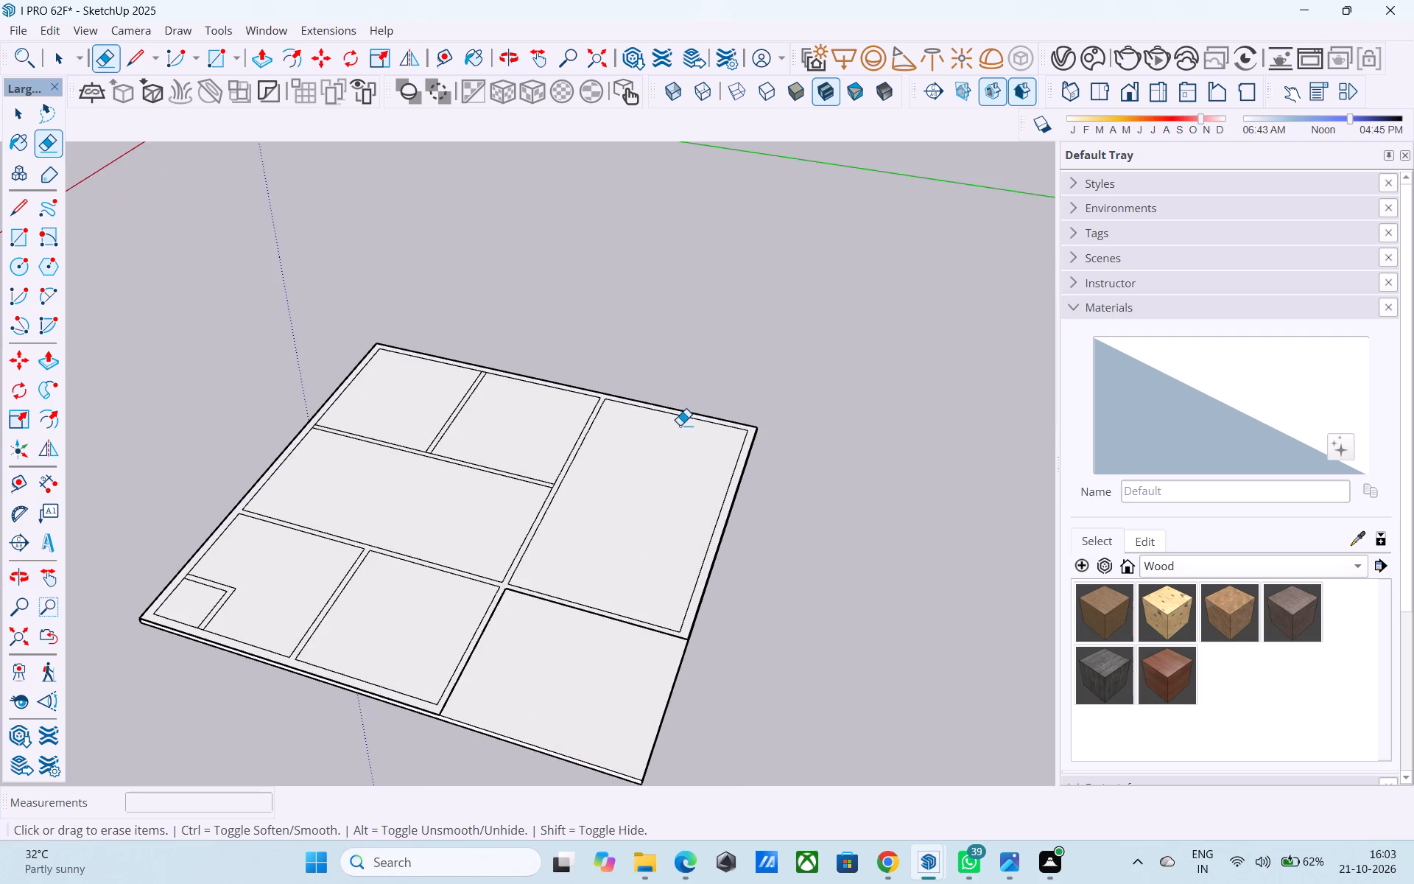
middle_click_drag(667, 452, 678, 430)
middle_click_drag(592, 511, 611, 564, "shift")
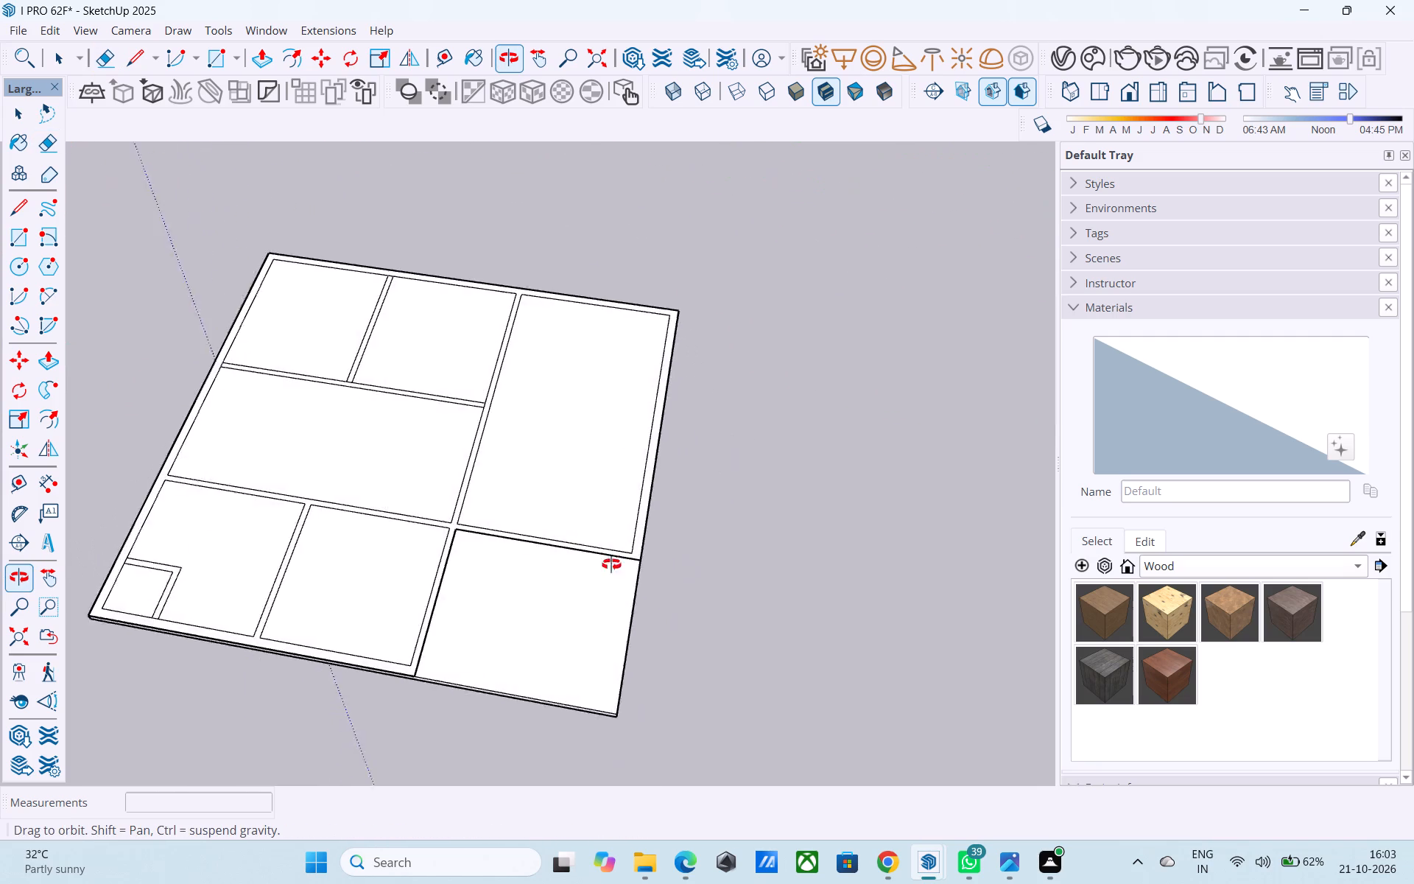
middle_click_drag(611, 564, 646, 563, "shift")
middle_click_drag(473, 642, 509, 659)
middle_click_drag(497, 629, 495, 690)
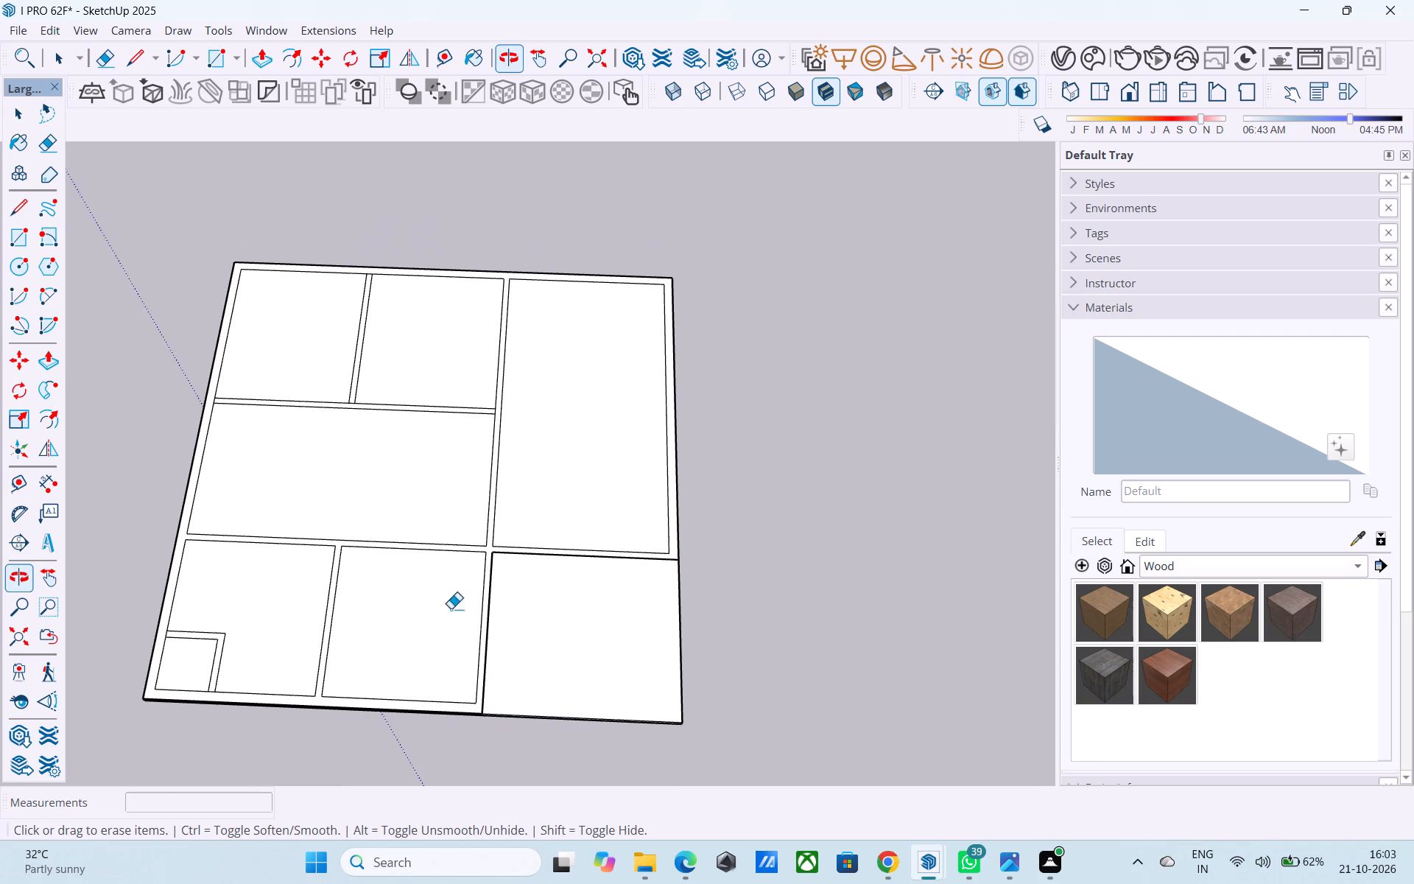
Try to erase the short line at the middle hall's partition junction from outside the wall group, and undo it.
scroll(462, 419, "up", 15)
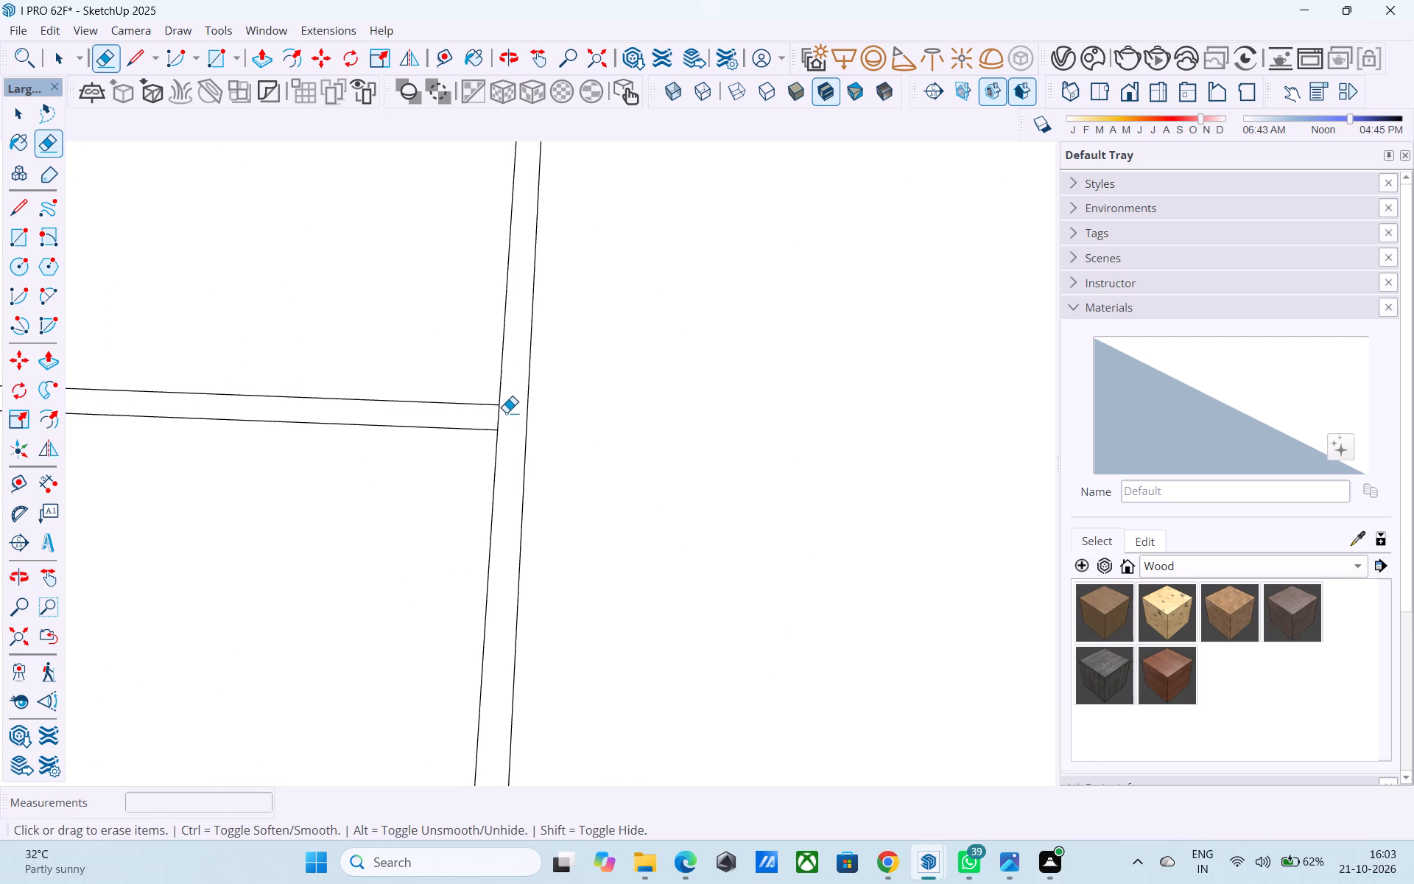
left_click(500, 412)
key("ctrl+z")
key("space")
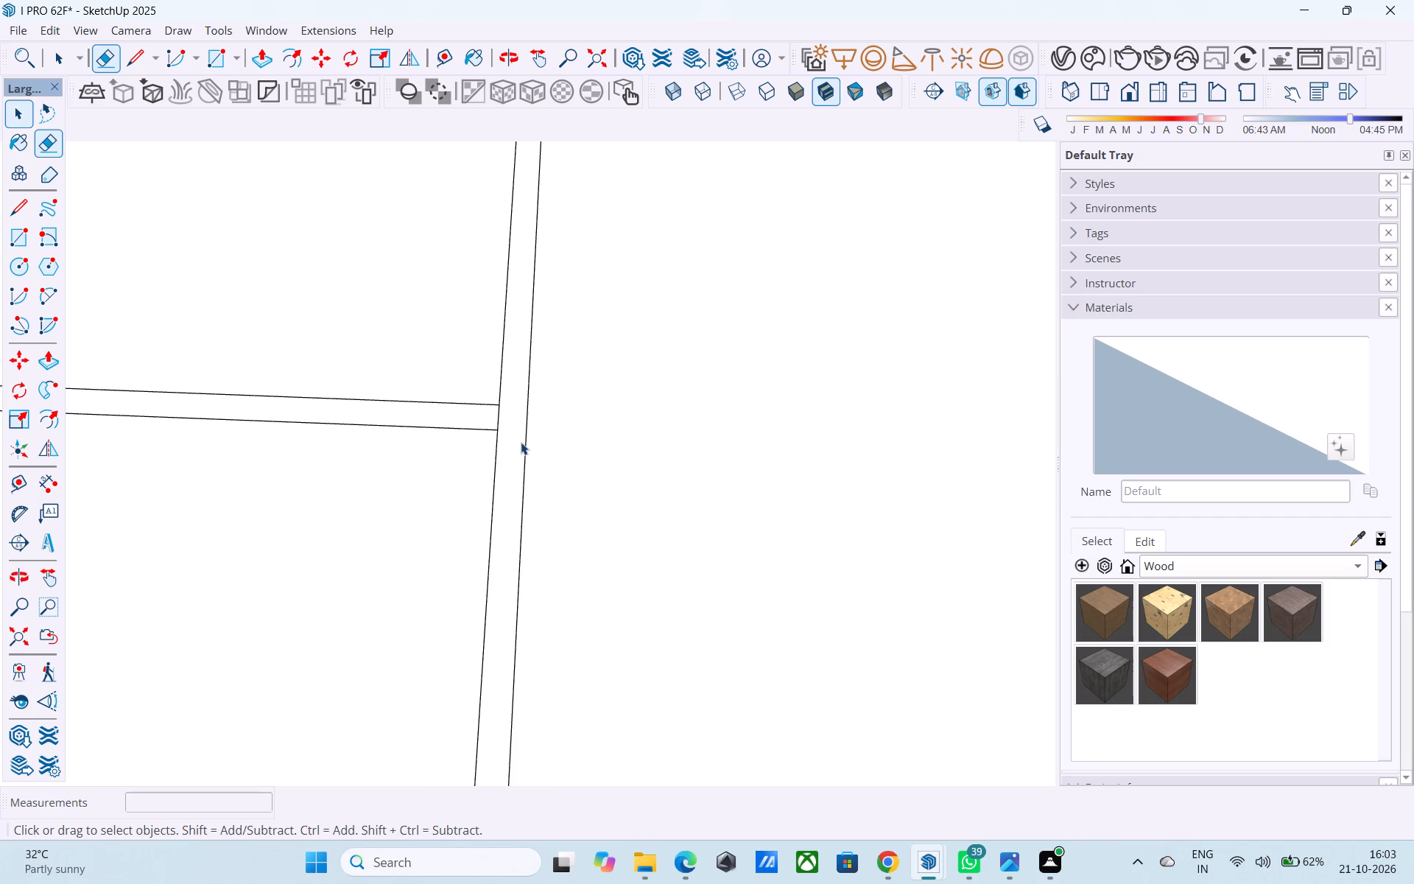
Open the wall group and erase the short line where the partition above the middle hall meets the large room's partition.
double_click(521, 441)
key("e")
left_click(497, 418)
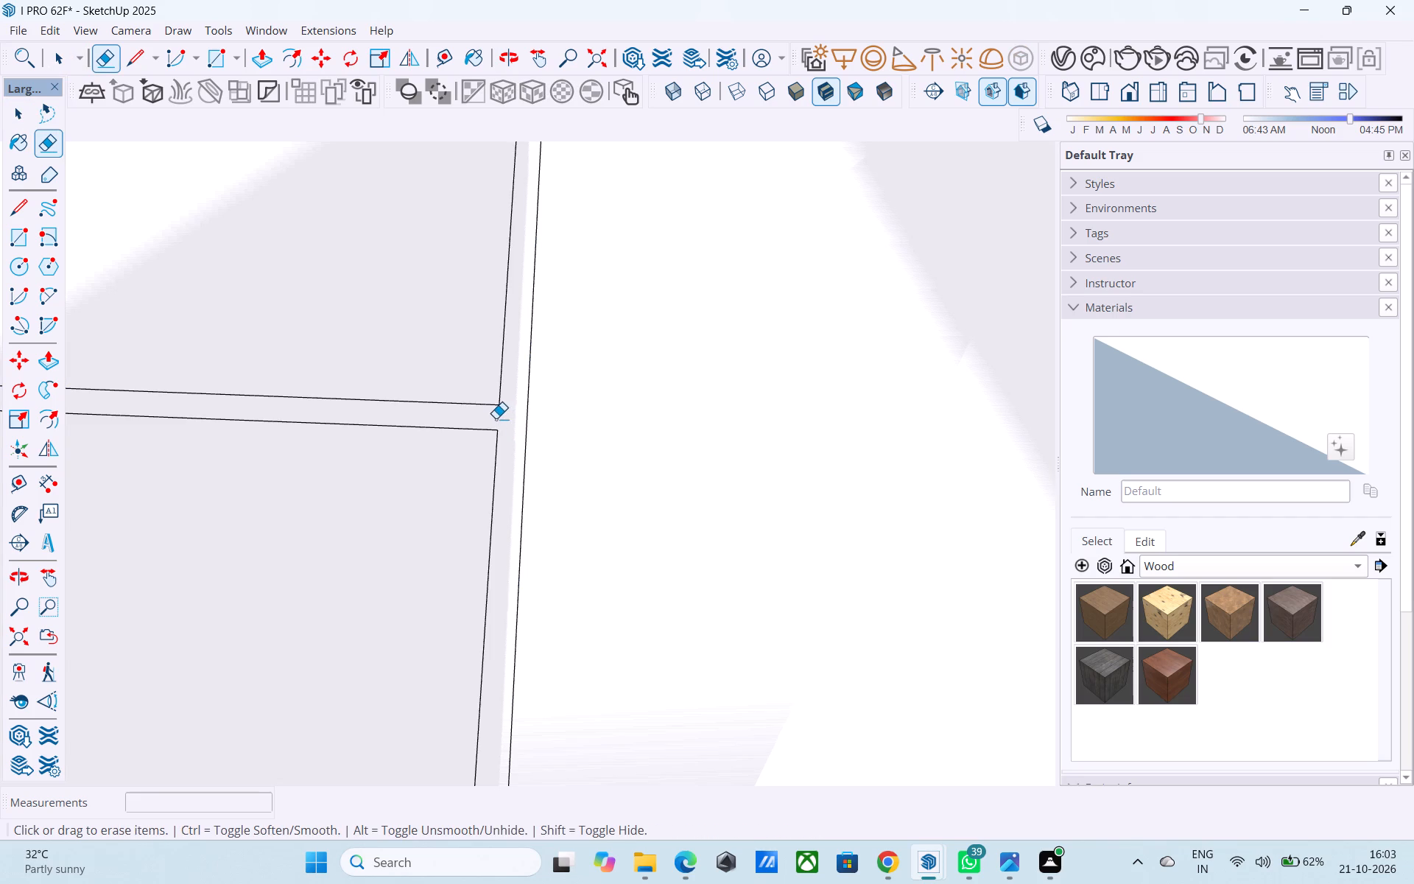
scroll(498, 413, "down", 4)
scroll(499, 413, "up", 1)
scroll(499, 413, "down", 14)
Delete the wall group's floor faces in the large room, middle hall and four adjoining rooms, keeping the small corner room's, and close the group.
key("space")
left_click(513, 462)
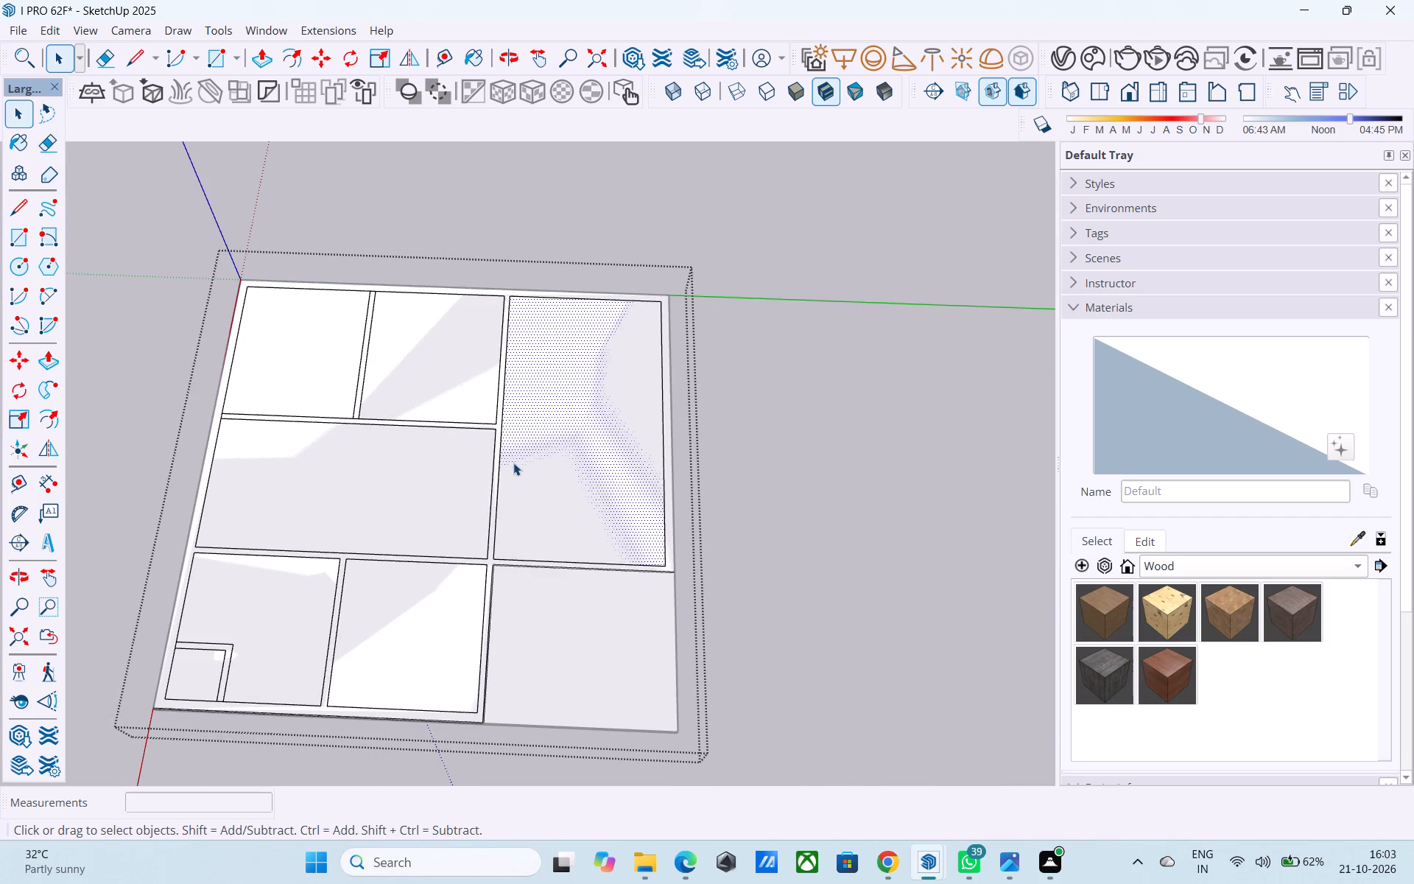
key("Delete")
left_click(461, 484)
key("Delete")
left_click(455, 373)
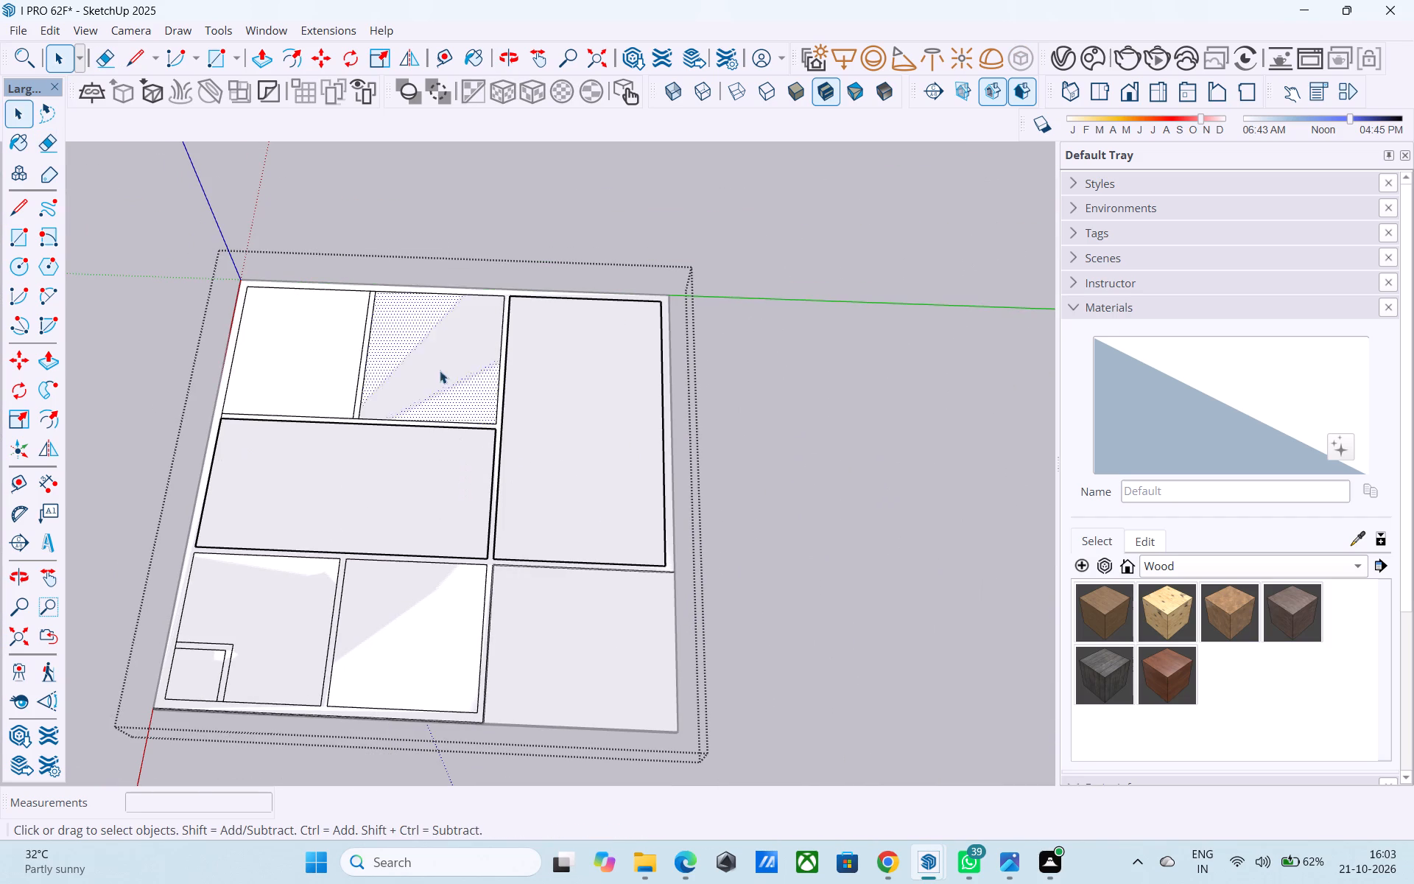
key("Delete")
left_click(341, 344)
key("Delete")
left_click(421, 617)
key("Delete")
left_click(295, 611)
key("Delete")
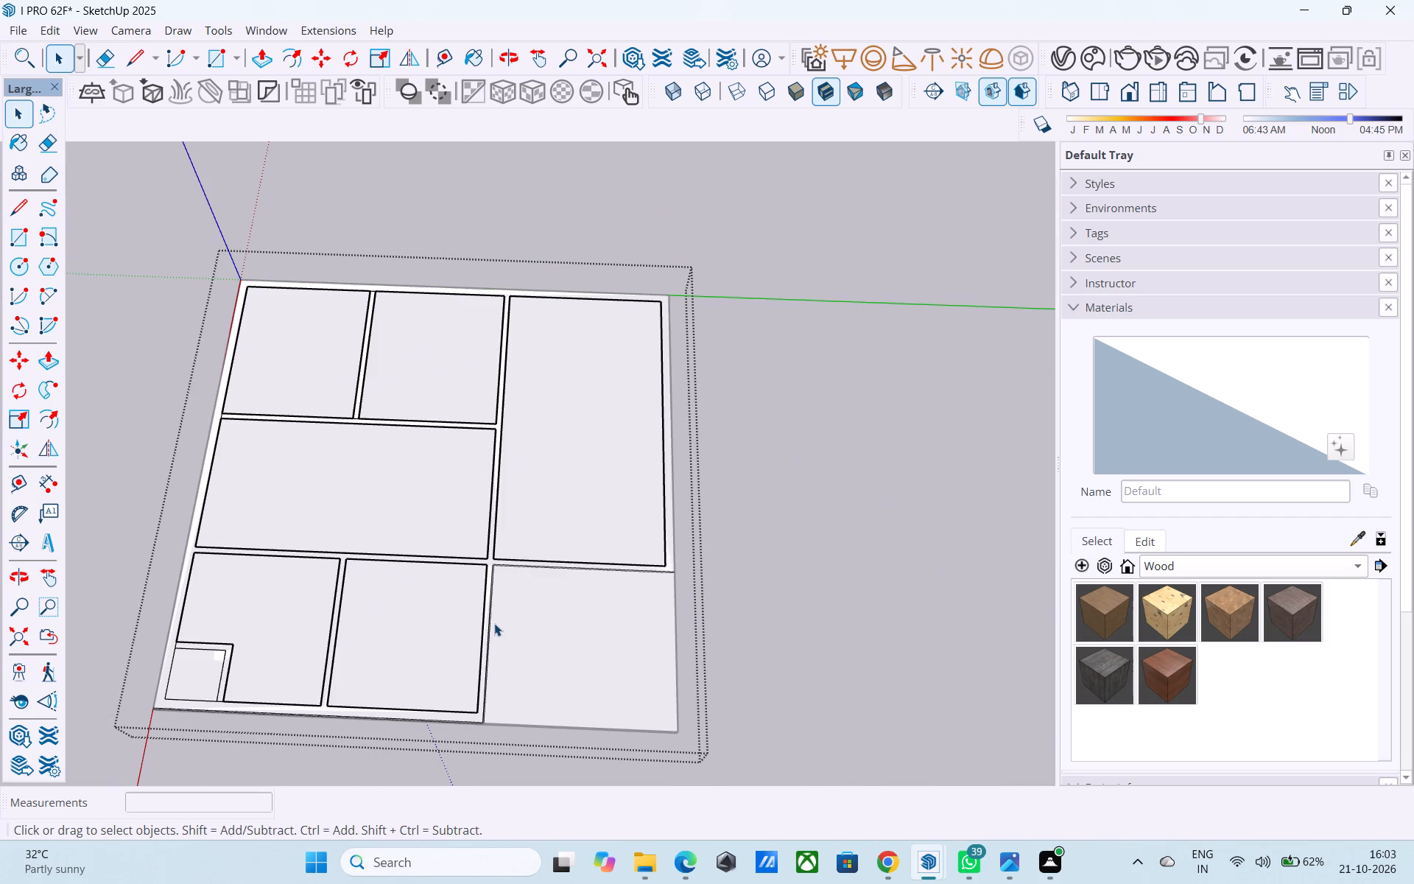
left_click(497, 624)
key("Delete")
middle_click_drag(496, 620, 483, 446)
left_click(750, 554)
Examine the base's room floors, the separate notch face and the base's sides from above and from low angles.
middle_click_drag(486, 525, 479, 460)
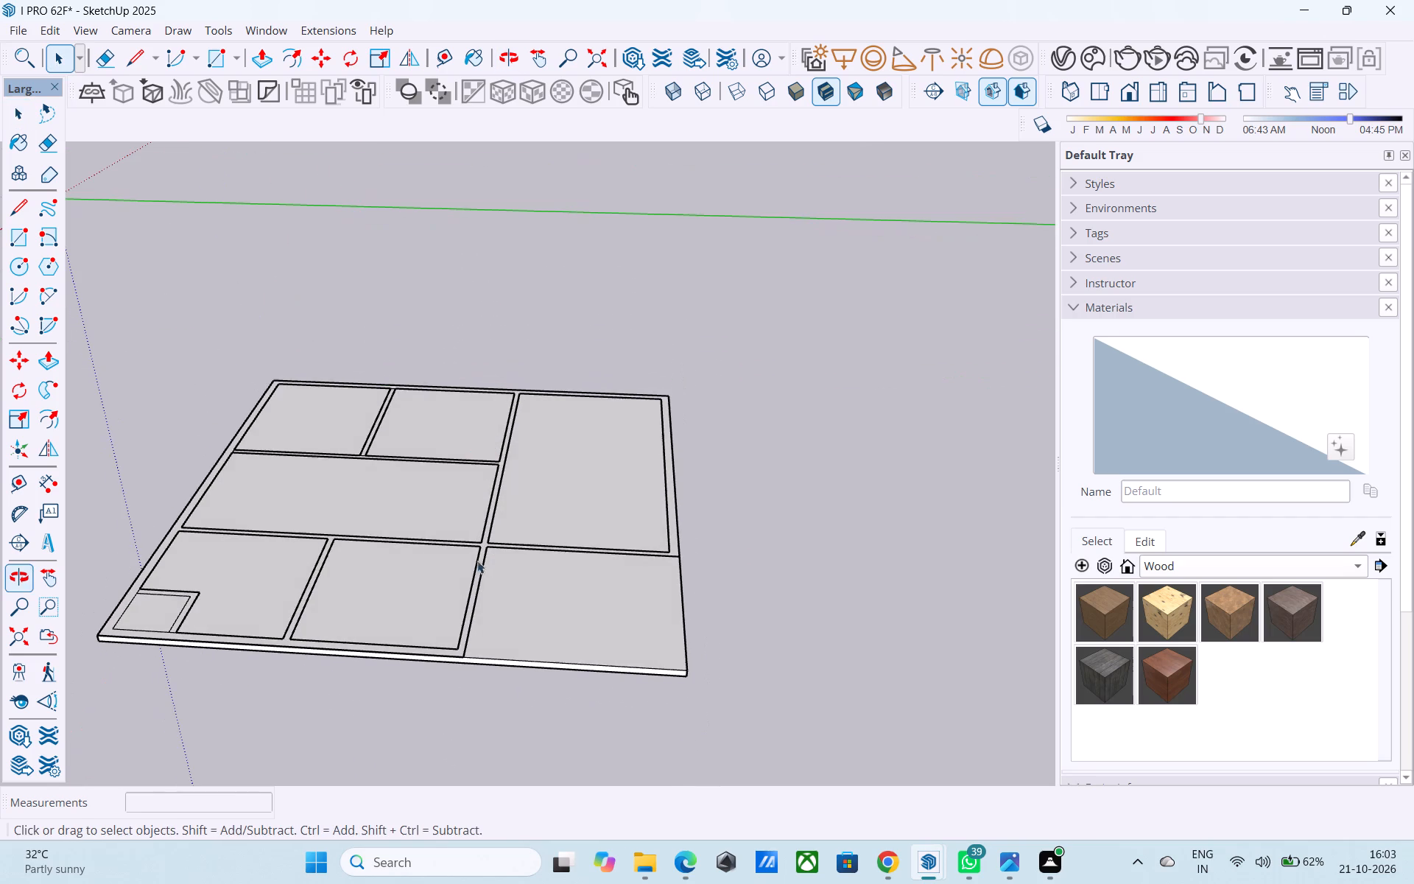
left_click(423, 589)
middle_click_drag(418, 575, 434, 718)
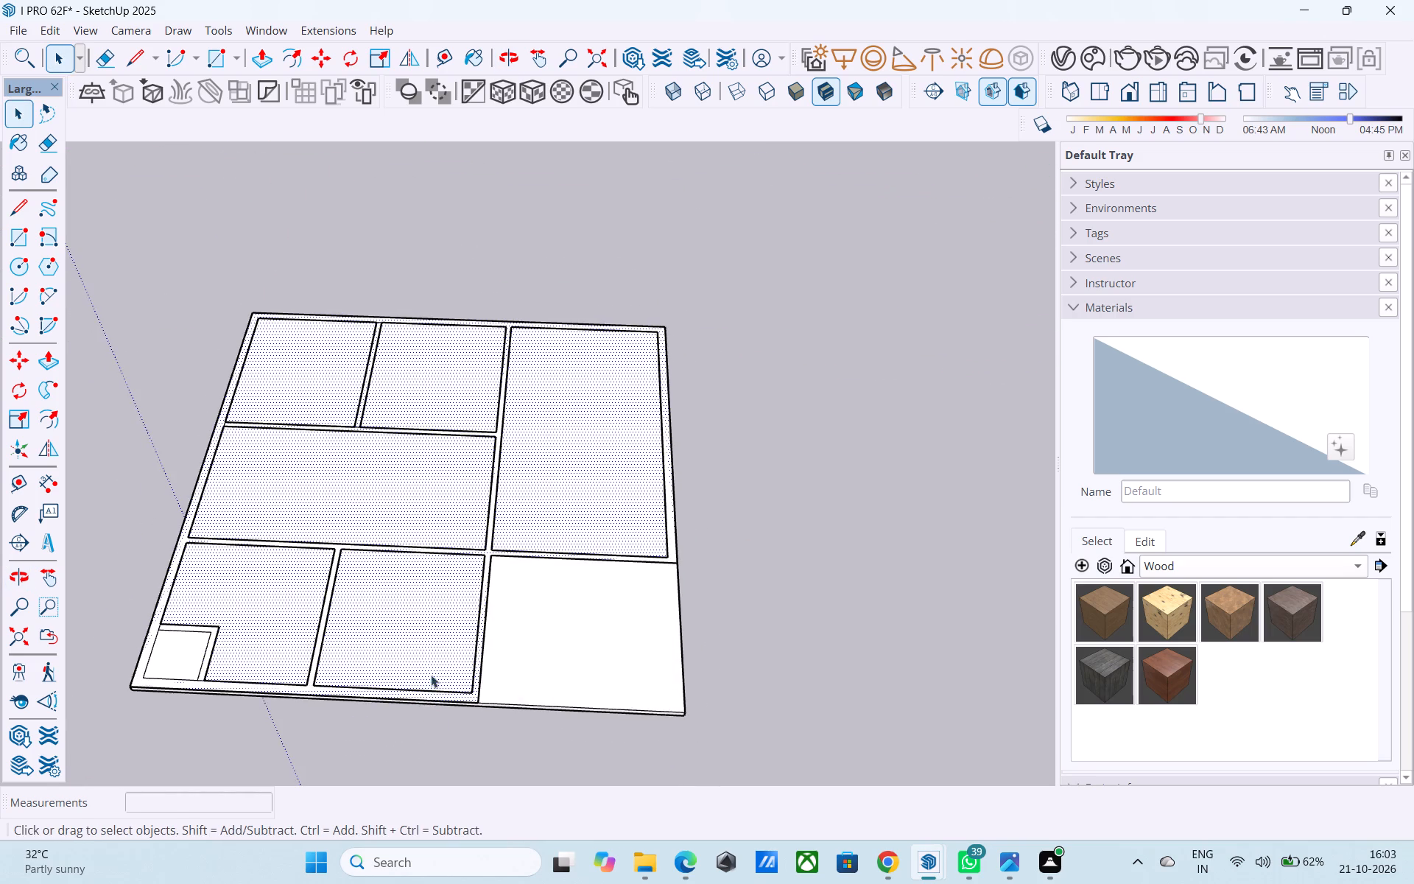
scroll(431, 608, "up", 2)
scroll(435, 546, "down", 6)
middle_click_drag(435, 547, 438, 612)
left_click(500, 617)
scroll(683, 559, "down", 4)
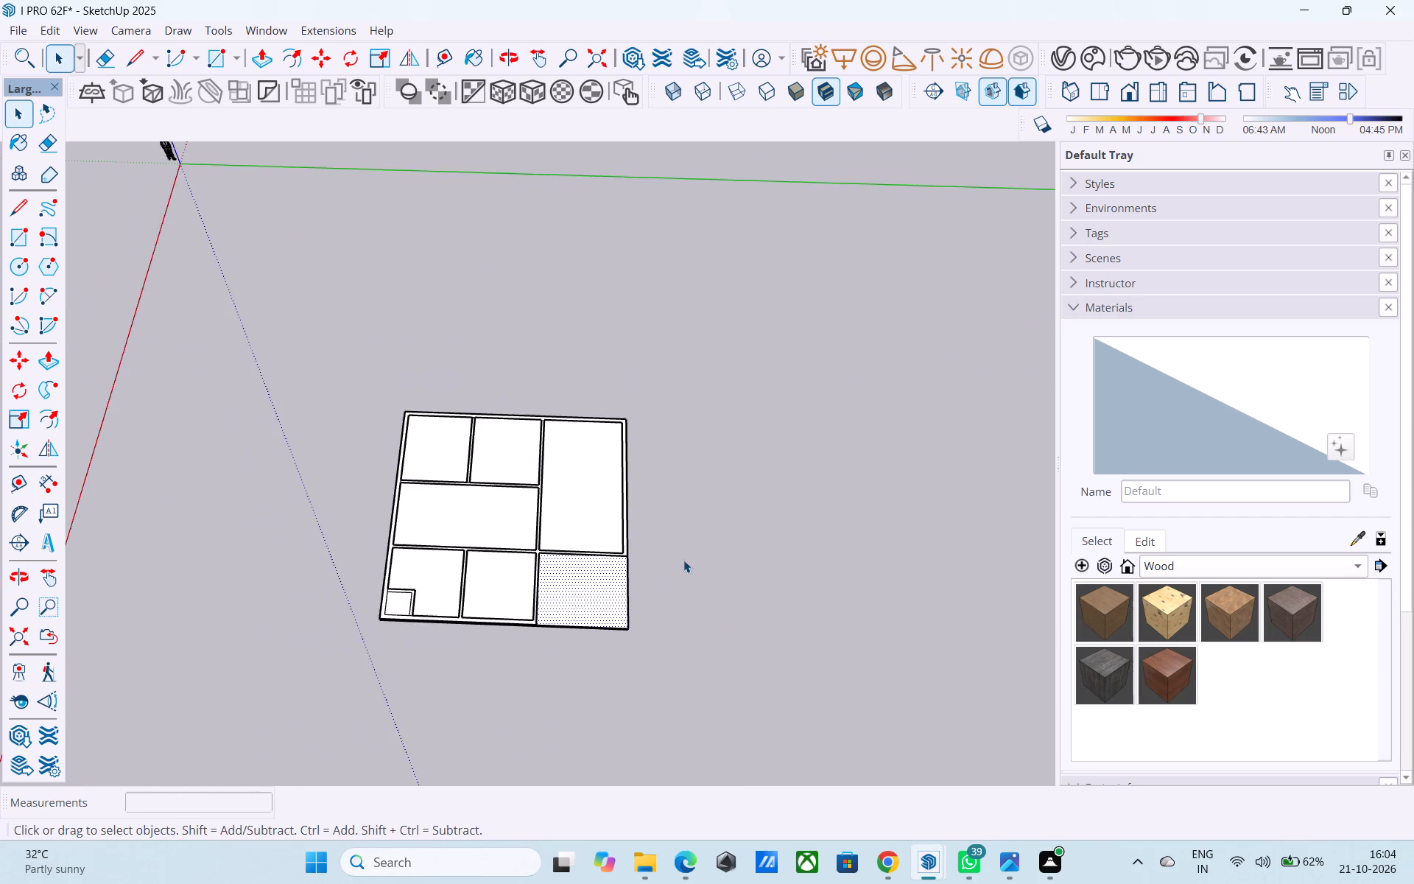
middle_click_drag(683, 560, 661, 495)
scroll(661, 491, "up", 1, "shift")
middle_click_drag(661, 491, 654, 520, "shift")
scroll(533, 569, "up", 8)
middle_click_drag(478, 589, 525, 509)
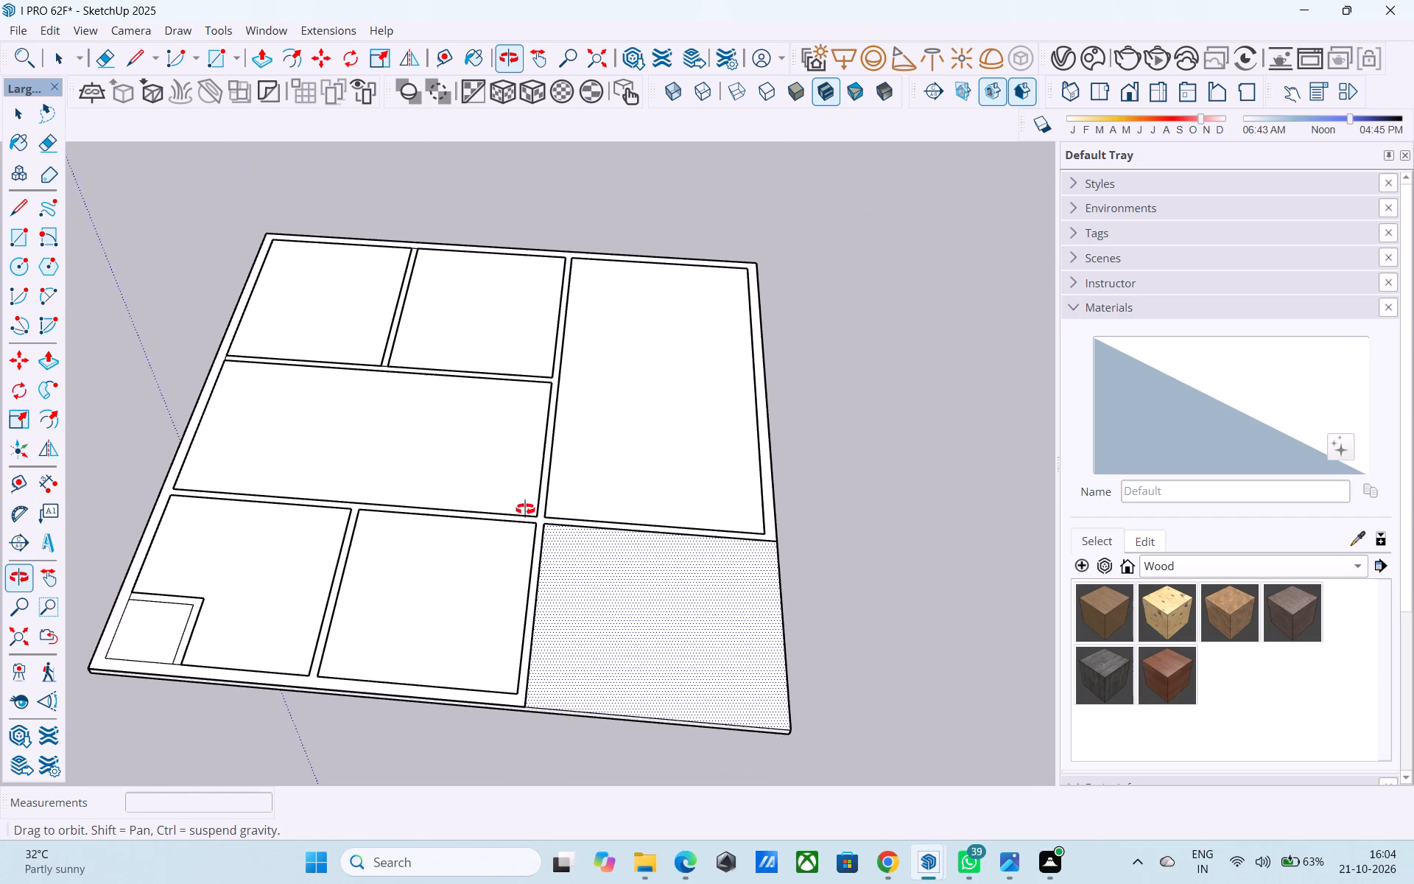
middle_click_drag(525, 509, 540, 660)
middle_click_drag(459, 513, 569, 576)
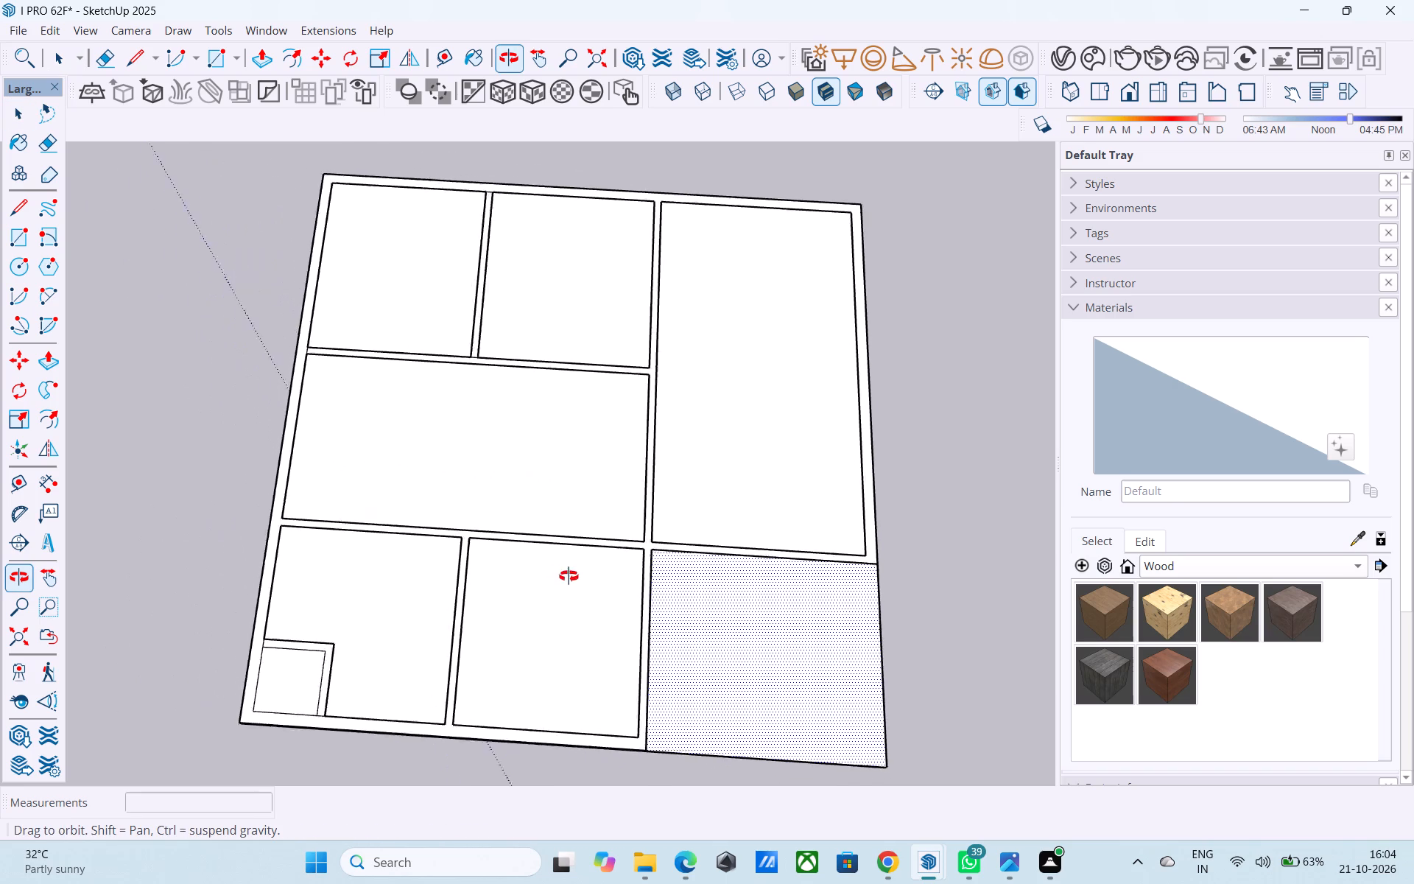
middle_click_drag(569, 576, 569, 578)
scroll(569, 578, "up", 1)
scroll(569, 572, "down", 4)
scroll(409, 616, "down", 2)
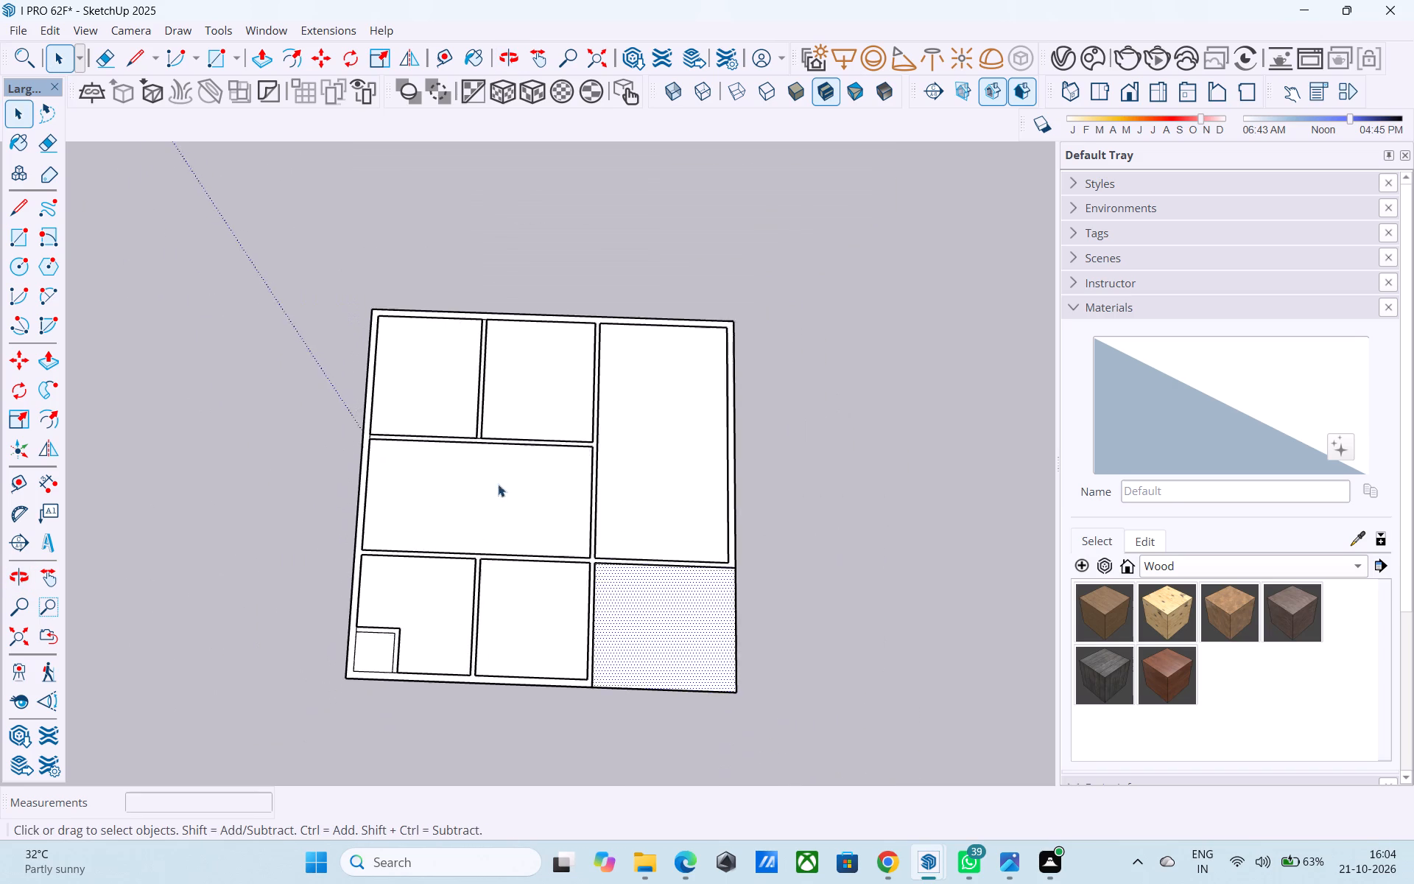
scroll(538, 421, "up", 4)
scroll(546, 378, "down", 6)
middle_click_drag(443, 452, 387, 414)
scroll(347, 414, "down", 2)
middle_click_drag(334, 461, 334, 464)
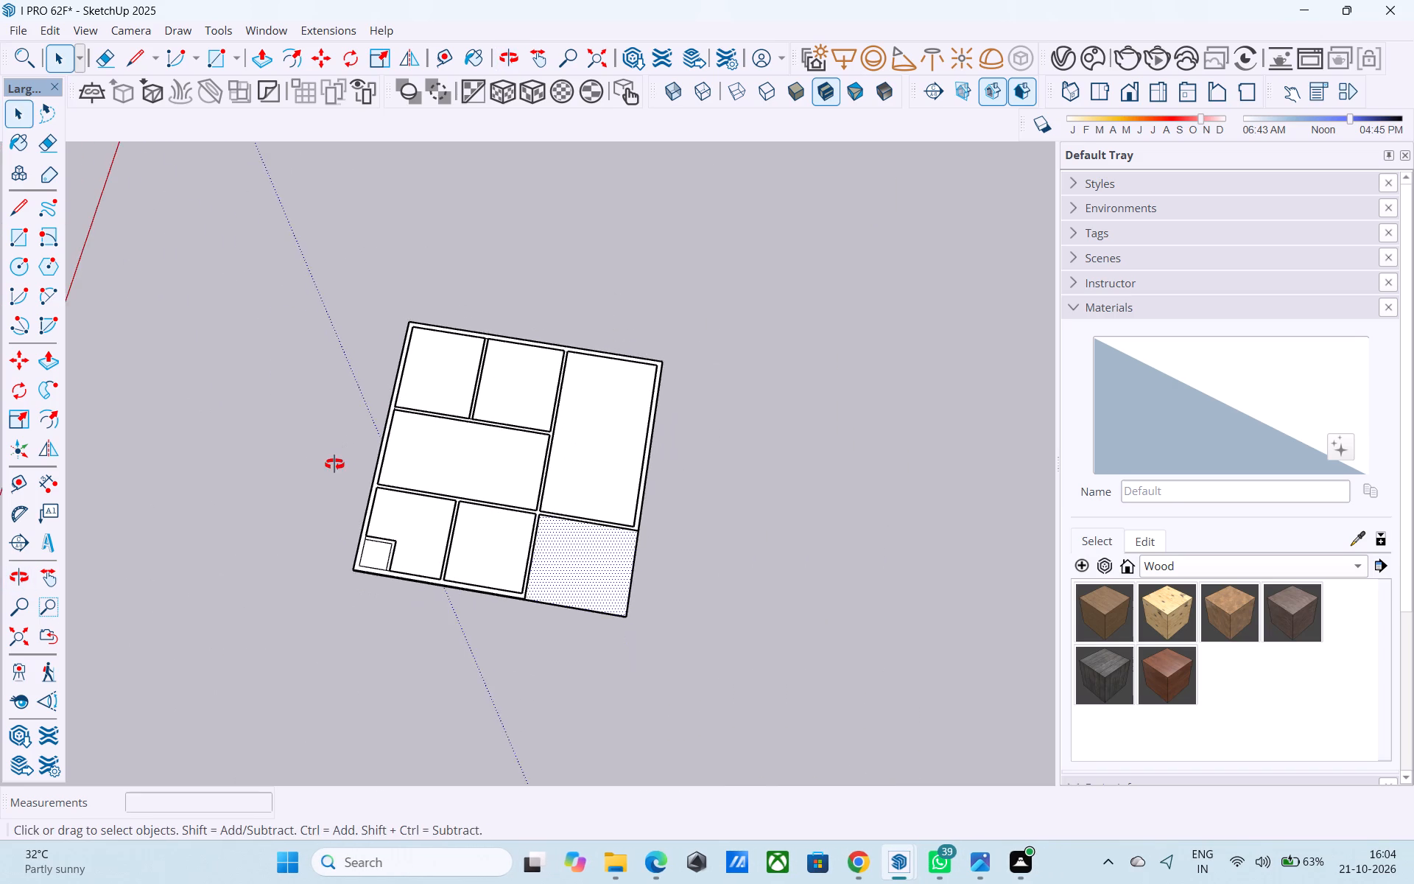
middle_click_drag(334, 464, 365, 463)
scroll(560, 454, "up", 5)
middle_click_drag(529, 474, 573, 348)
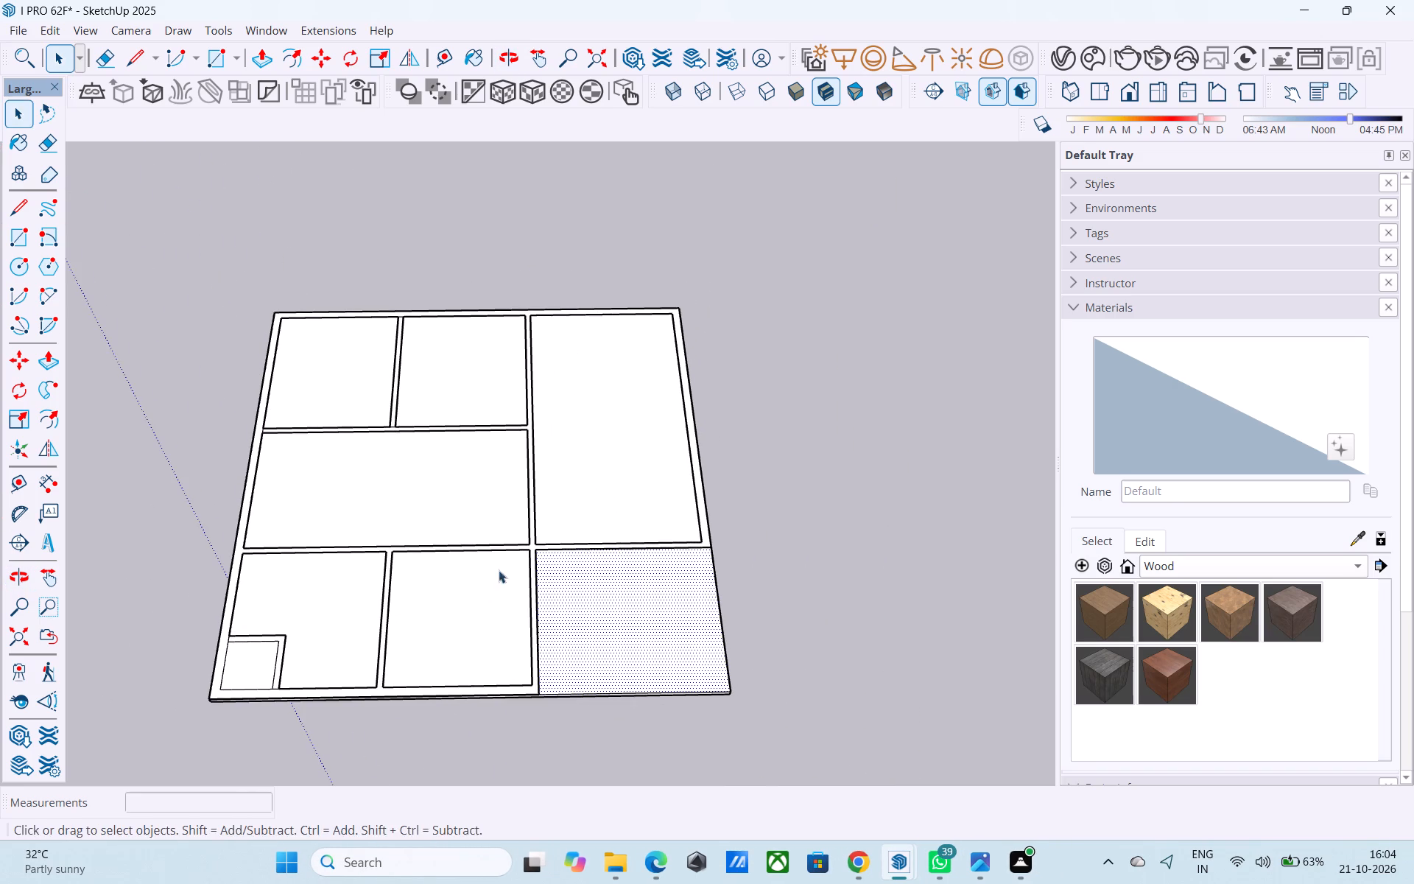
middle_click_drag(476, 596, 516, 353)
scroll(388, 493, "down", 5)
middle_click_drag(378, 451, 391, 611)
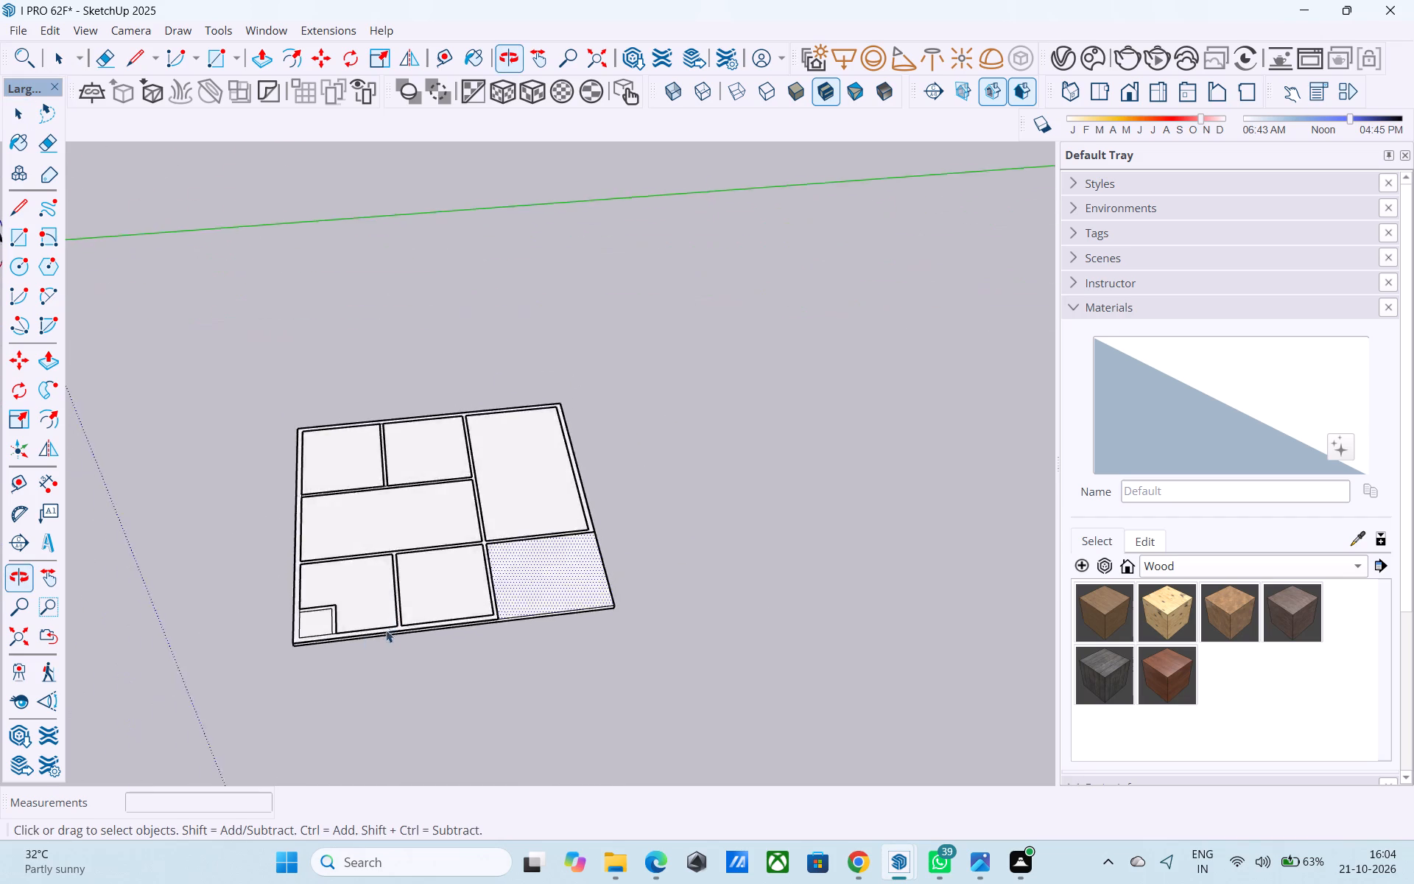
scroll(379, 634, "up", 10)
middle_click_drag(339, 633, 337, 710)
scroll(342, 642, "down", 6)
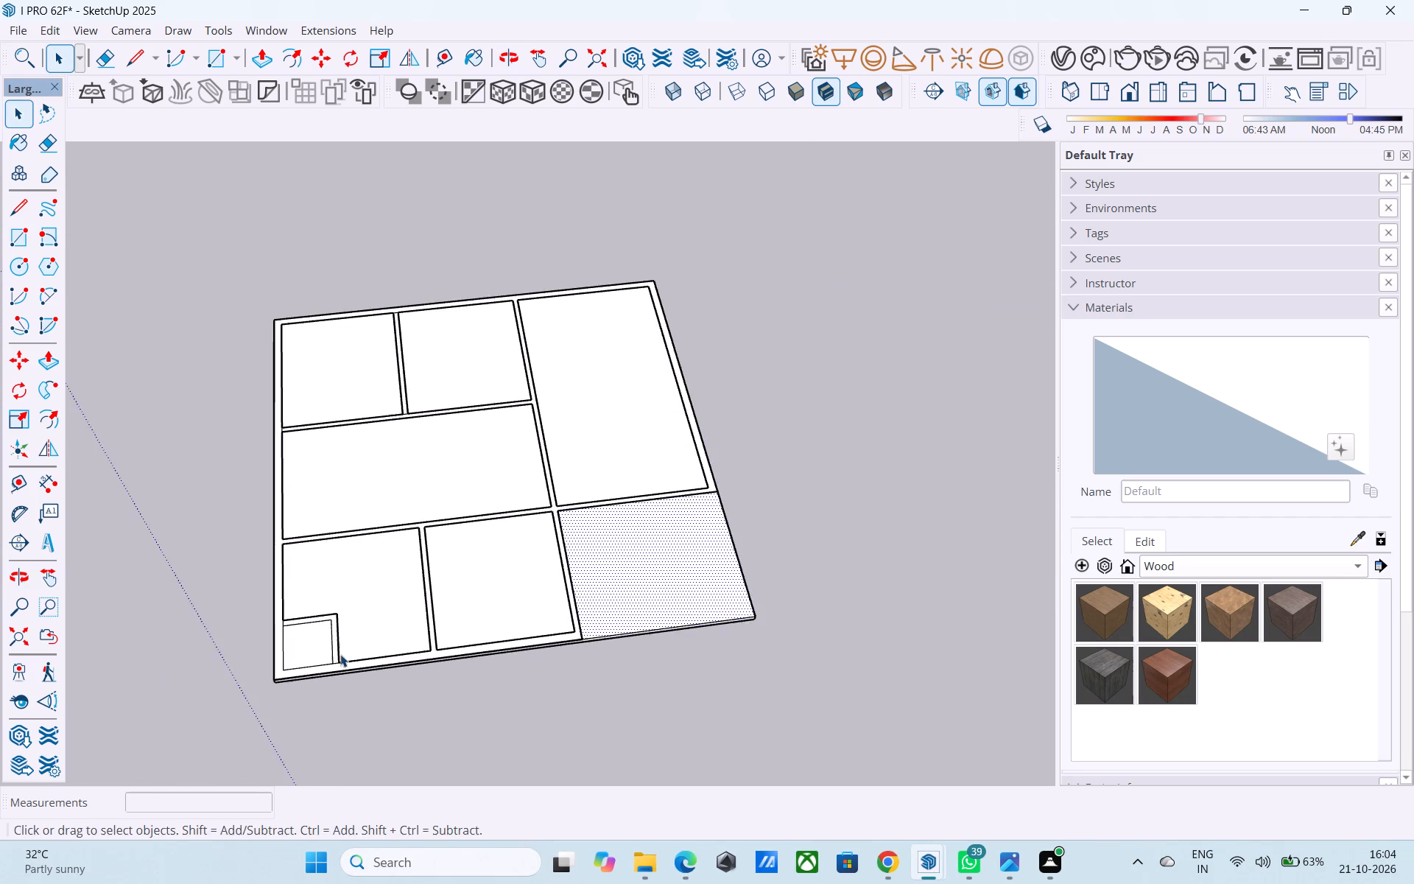
middle_click_drag(332, 660, 721, 522)
middle_click_drag(736, 580, 395, 572)
scroll(598, 493, "down", 3)
middle_click_drag(598, 505, 423, 518)
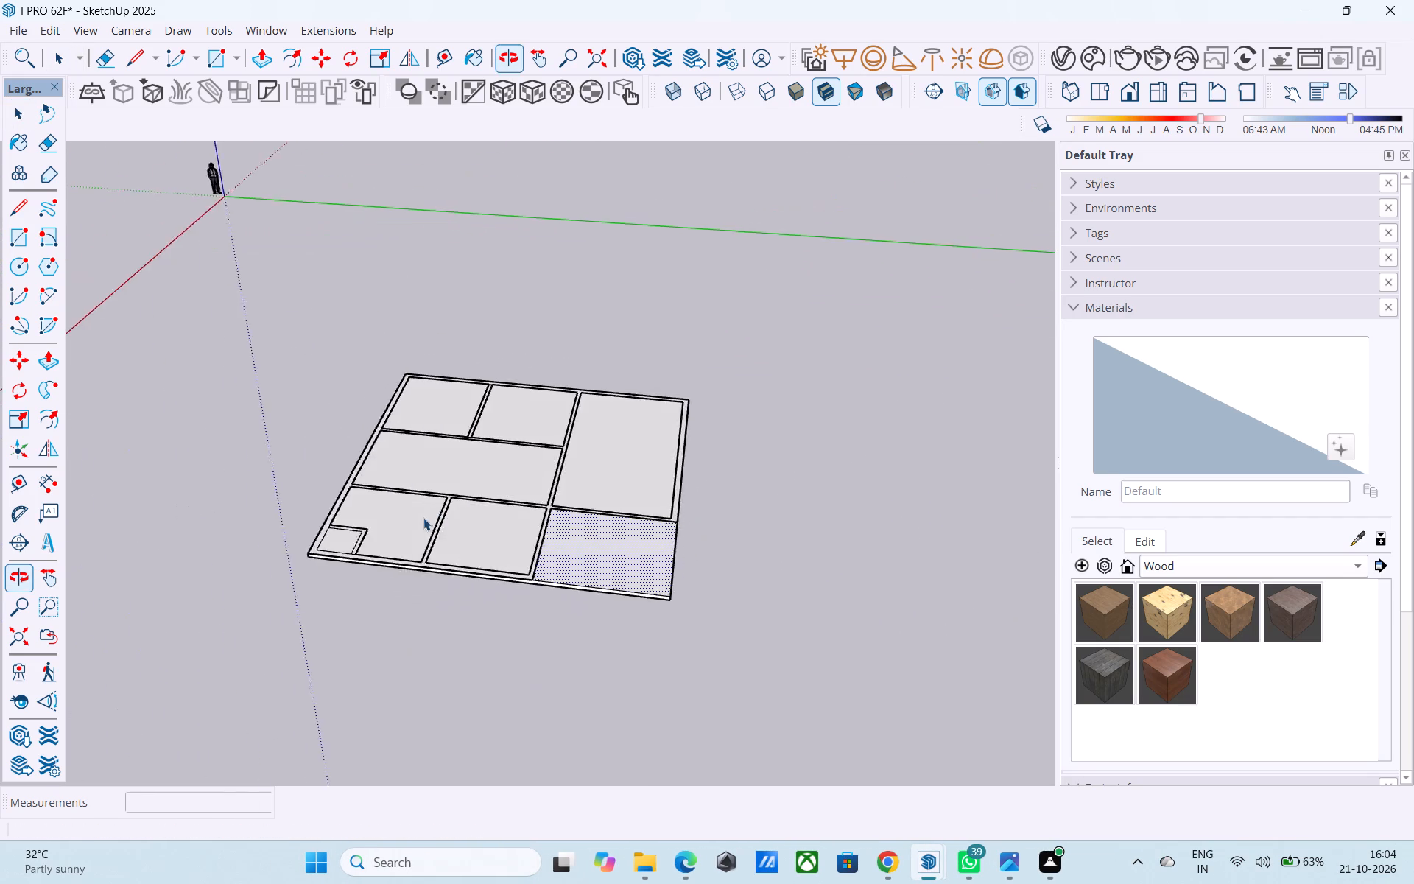
scroll(451, 505, "up", 4)
middle_click_drag(421, 514, 591, 435)
scroll(571, 444, "up", 1)
scroll(548, 392, "down", 6)
middle_click_drag(544, 428, 521, 641)
scroll(510, 518, "up", 1)
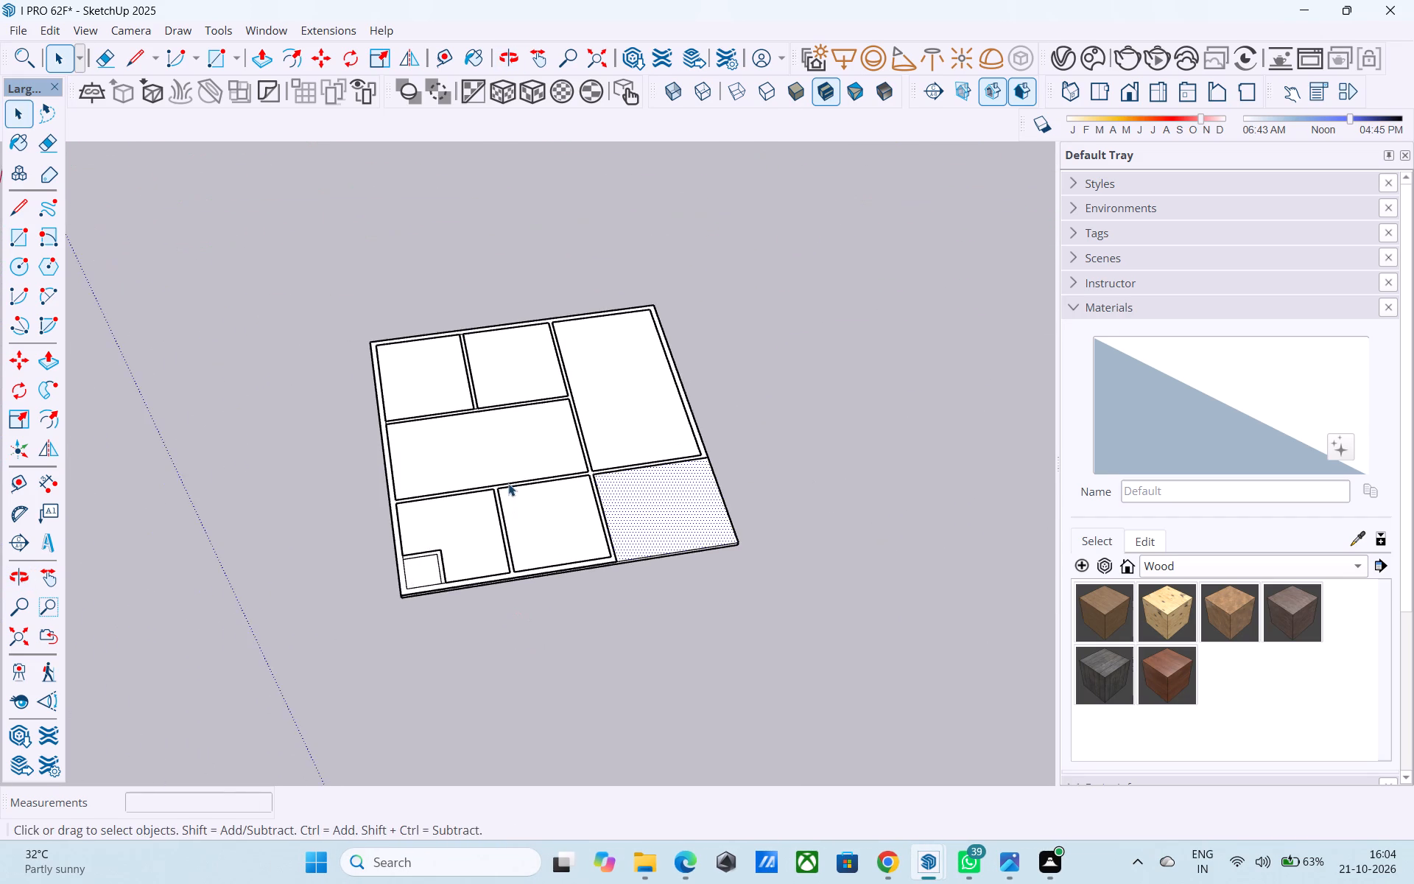
middle_click_drag(506, 496, 507, 607)
middle_click_drag(379, 548, 581, 459)
scroll(647, 427, "up", 4)
scroll(686, 437, "down", 6)
middle_click_drag(516, 483, 381, 262)
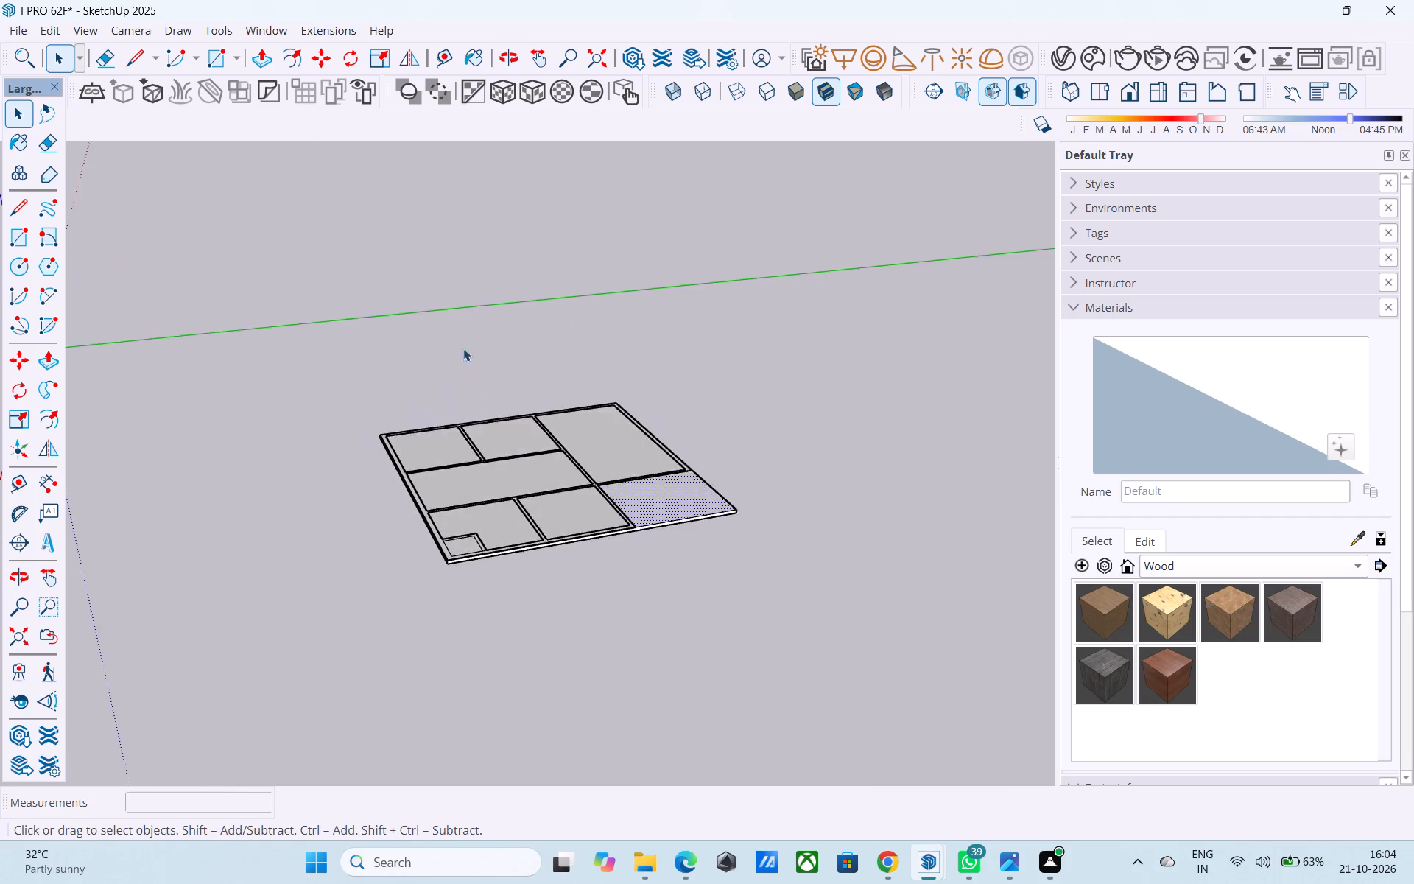
scroll(474, 351, "up", 7)
scroll(481, 343, "down", 7)
middle_click_drag(481, 348, 351, 212)
scroll(630, 402, "up", 2)
middle_click_drag(627, 401, 349, 340)
scroll(379, 360, "down", 2)
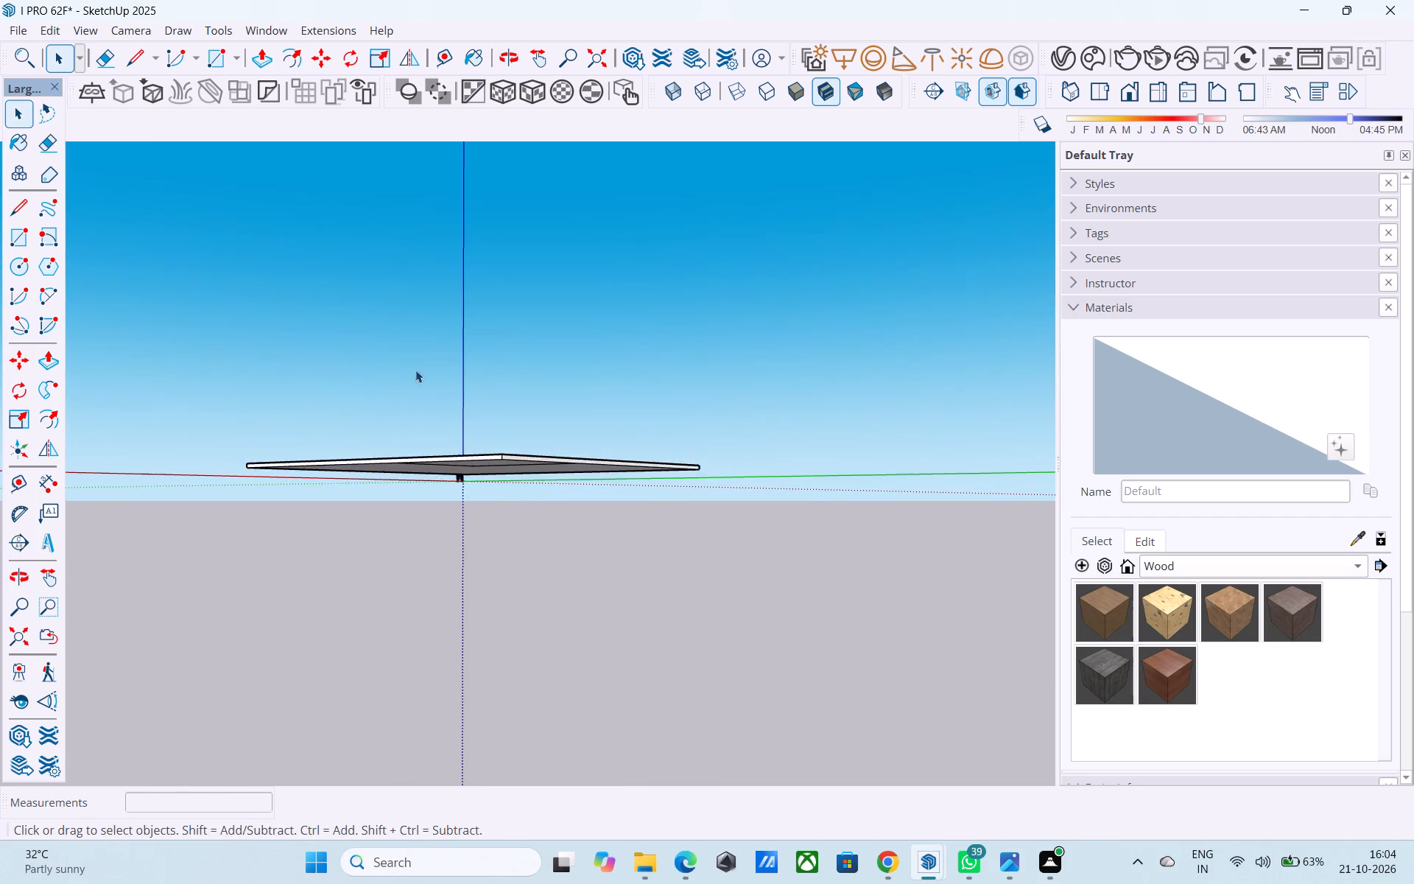
middle_click_drag(419, 467, 521, 700)
middle_click_drag(521, 455, 585, 777)
scroll(604, 697, "down", 4)
middle_click_drag(601, 701, 722, 606)
scroll(709, 496, "up", 7)
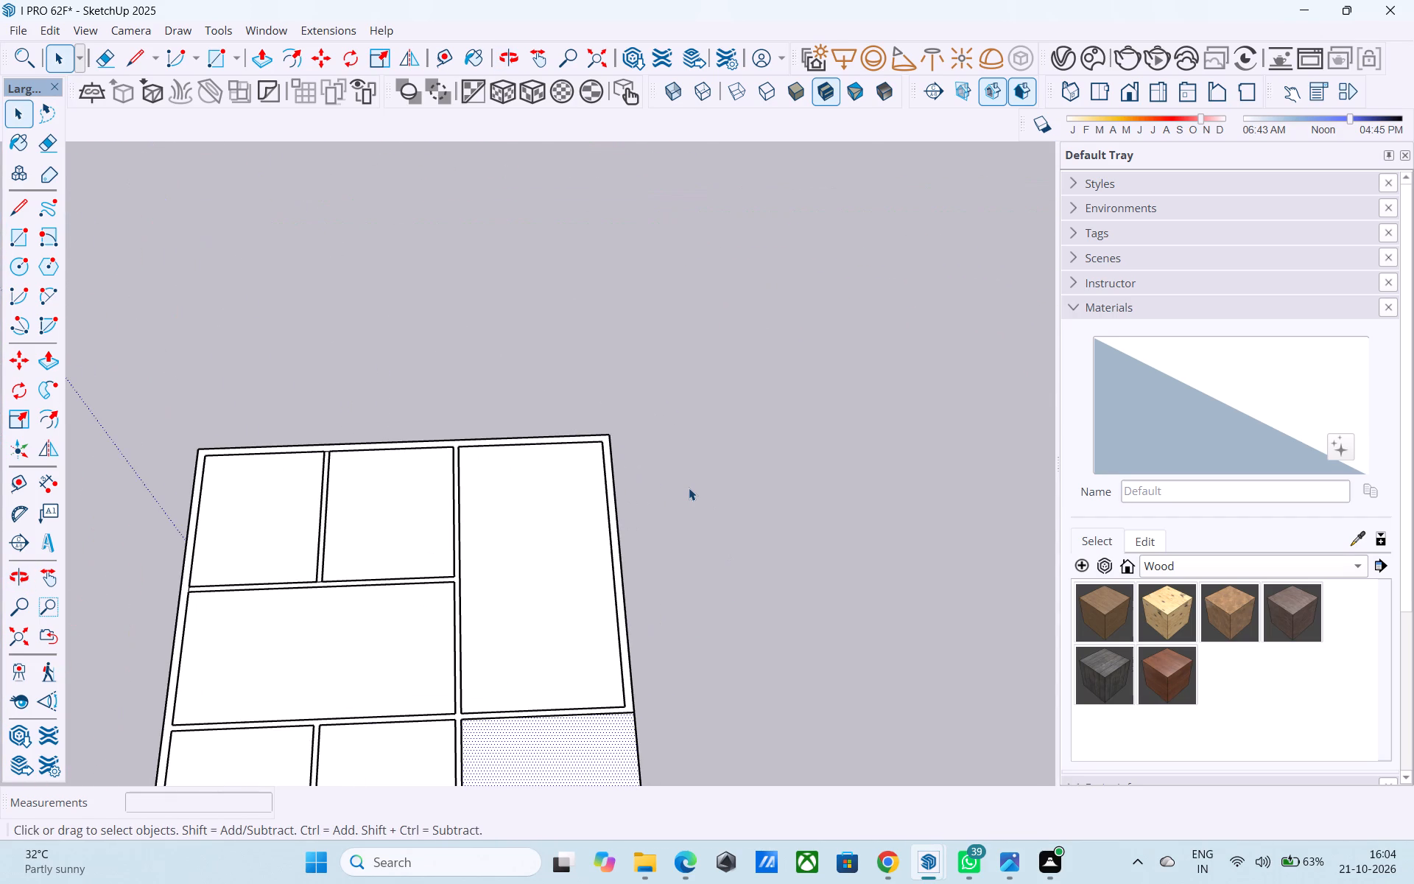
scroll(677, 485, "down", 4)
middle_click_drag(671, 482, 653, 543)
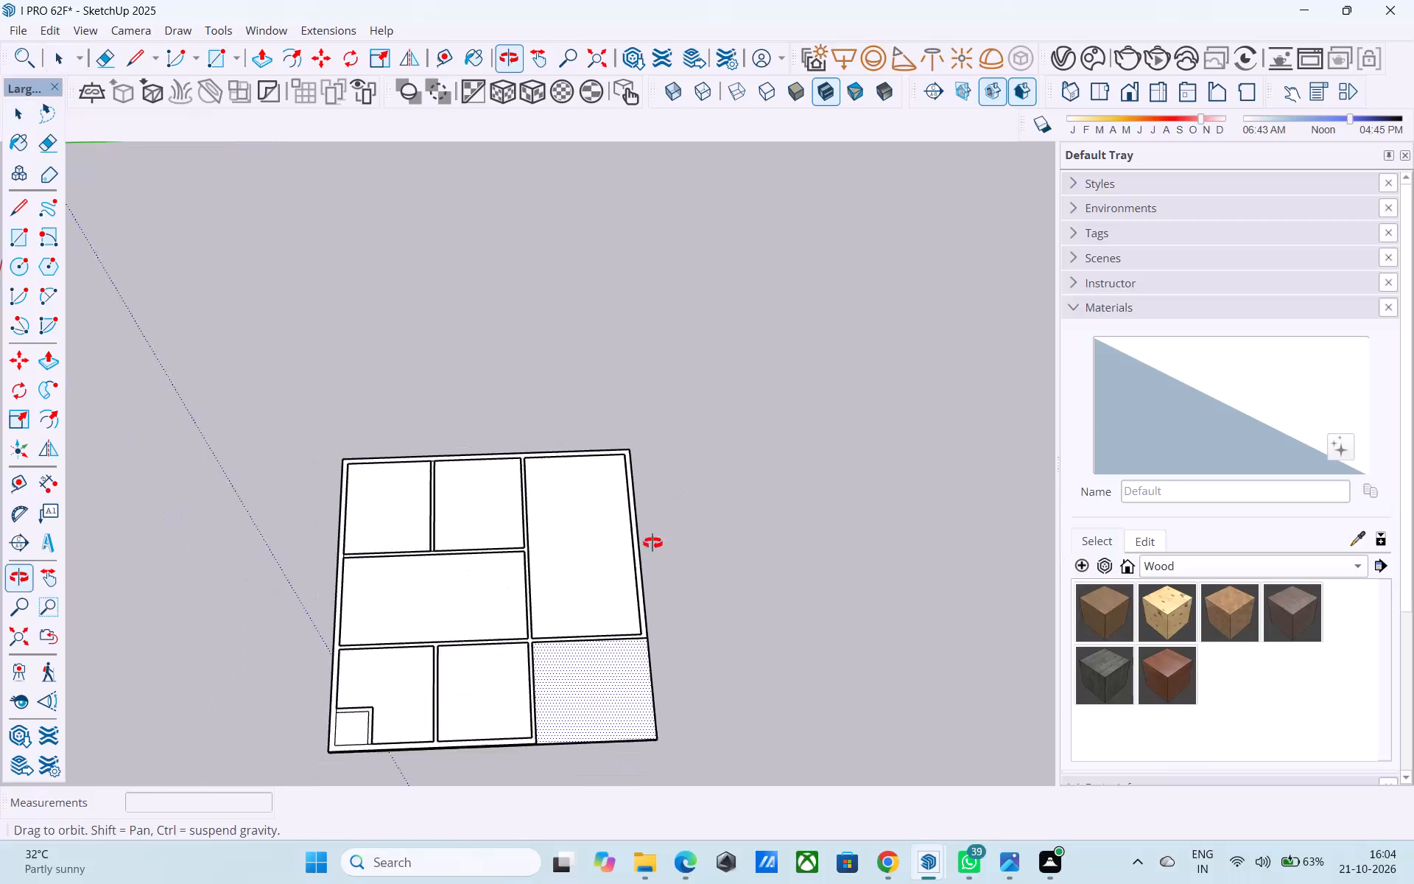
middle_click_drag(653, 543, 644, 637)
scroll(554, 502, "up", 4)
scroll(265, 413, "up", 5)
scroll(350, 398, "up", 7)
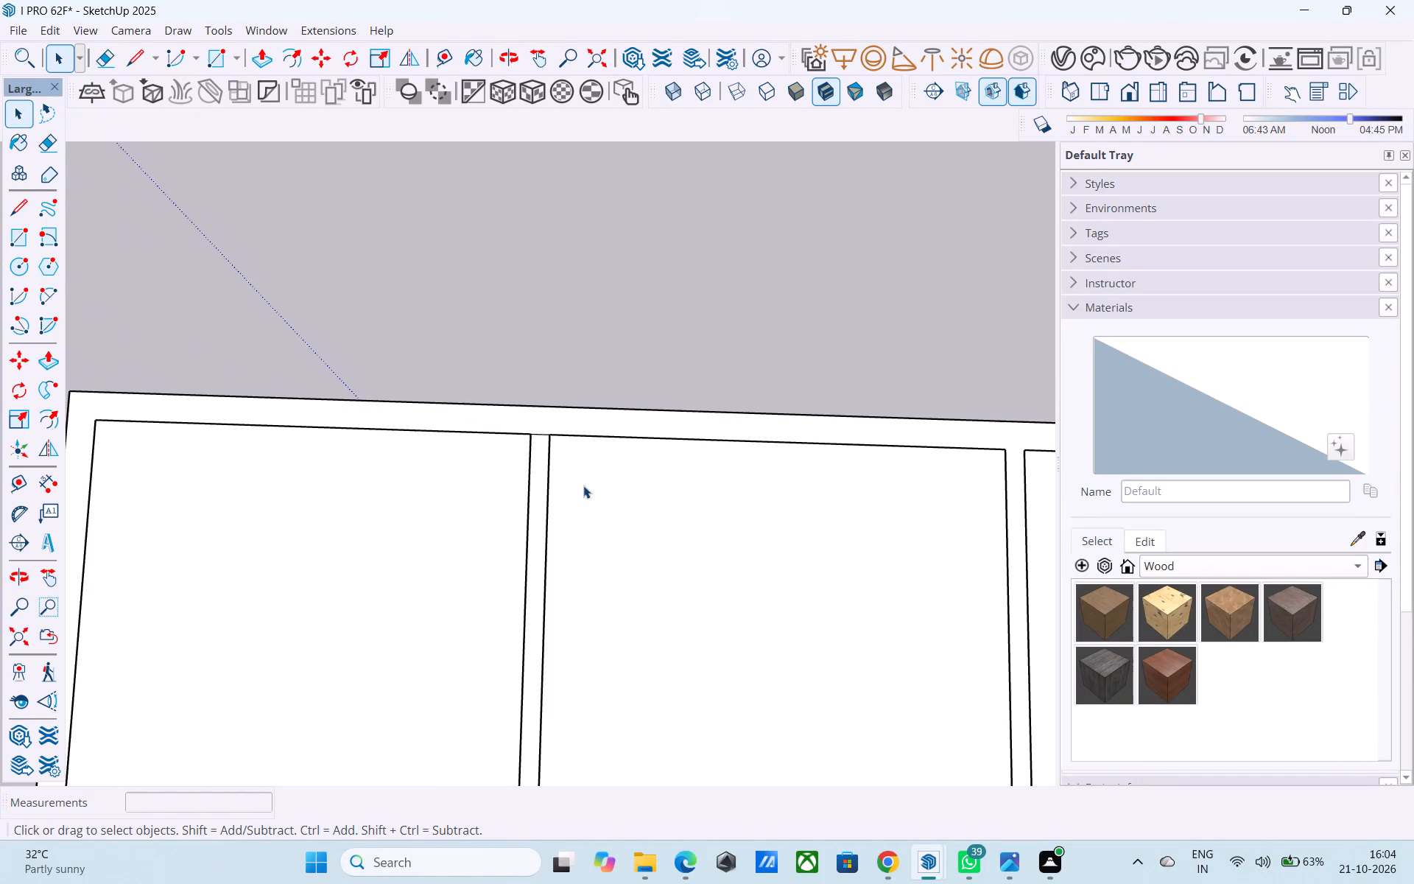
Reopen the wall group and erase the short line where the partition between the two small rooms beside the hall meets the outer wall.
double_click(541, 455)
scroll(544, 449, "up", 2)
scroll(544, 449, "down", 1)
scroll(544, 449, "up", 8)
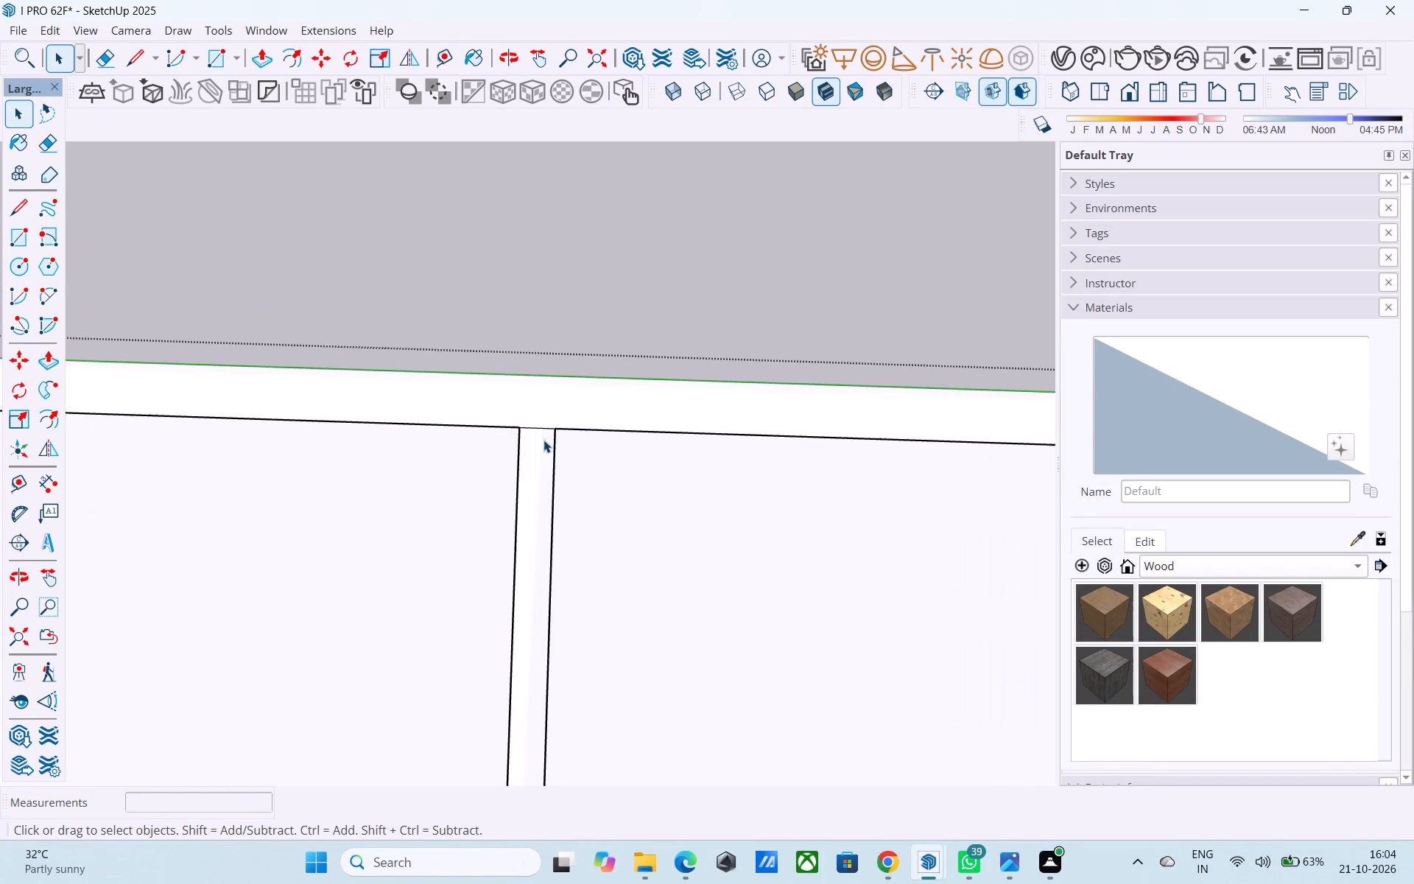
key("e")
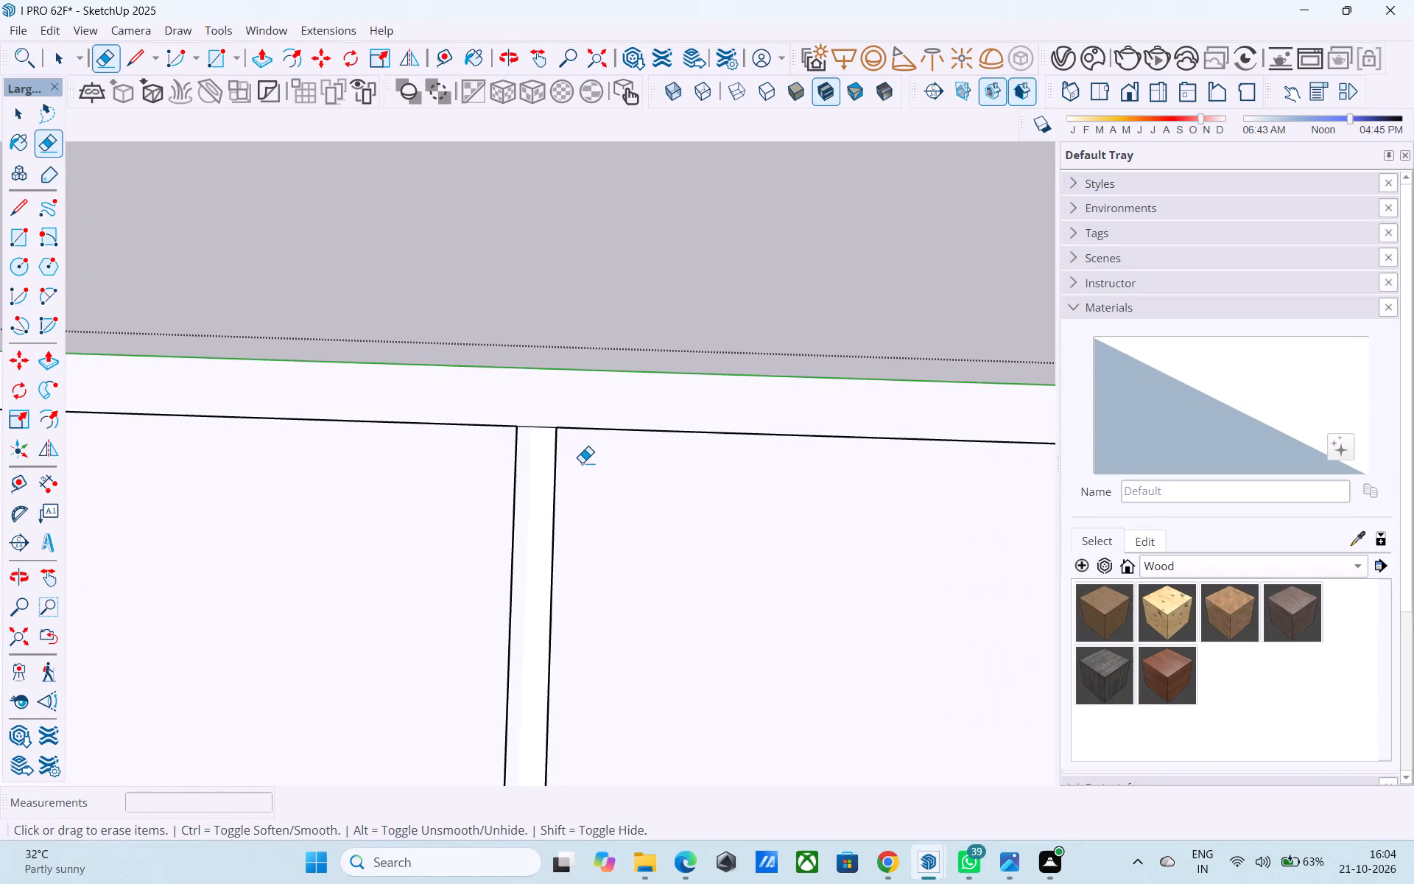
left_click(551, 424)
scroll(504, 415, "down", 14)
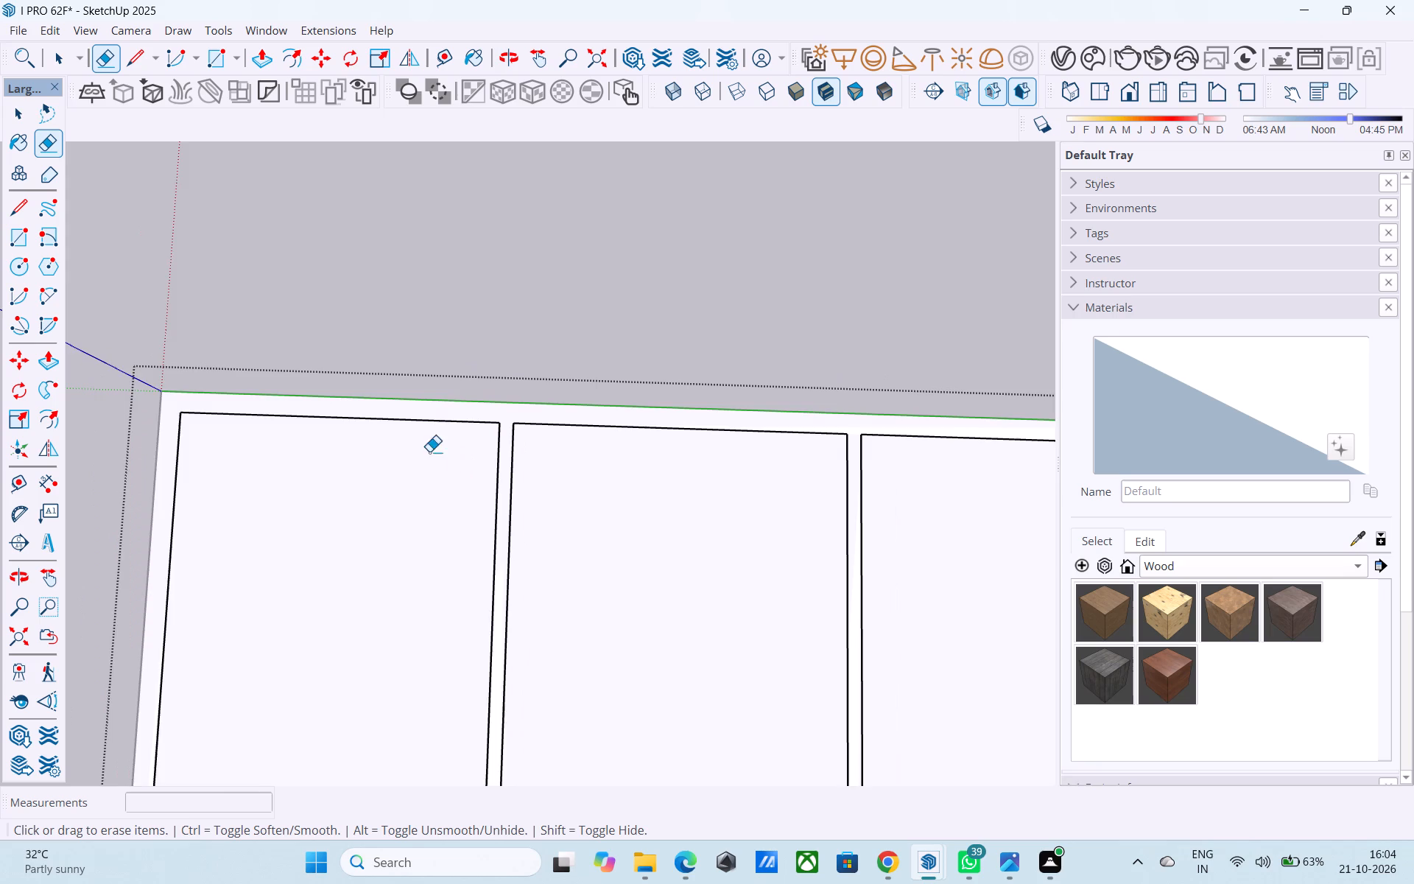
Push/Pull the connected wall face inside the wall group up to a height of 10'.
scroll(429, 452, "down", 4)
scroll(628, 466, "down", 7)
middle_click_drag(611, 525, 650, 307)
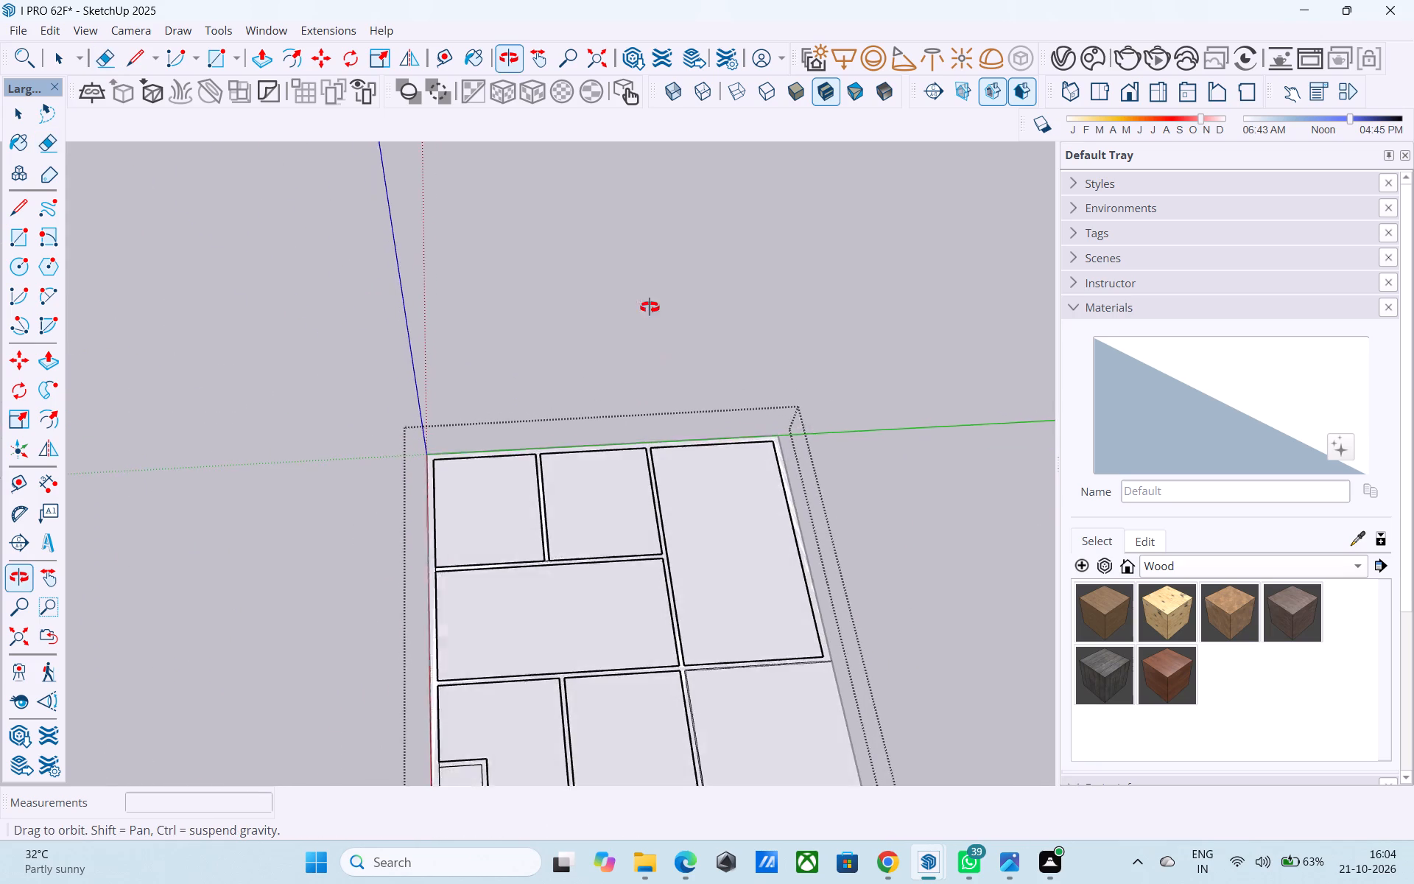
middle_click_drag(650, 307, 644, 271)
middle_click_drag(536, 589, 528, 469)
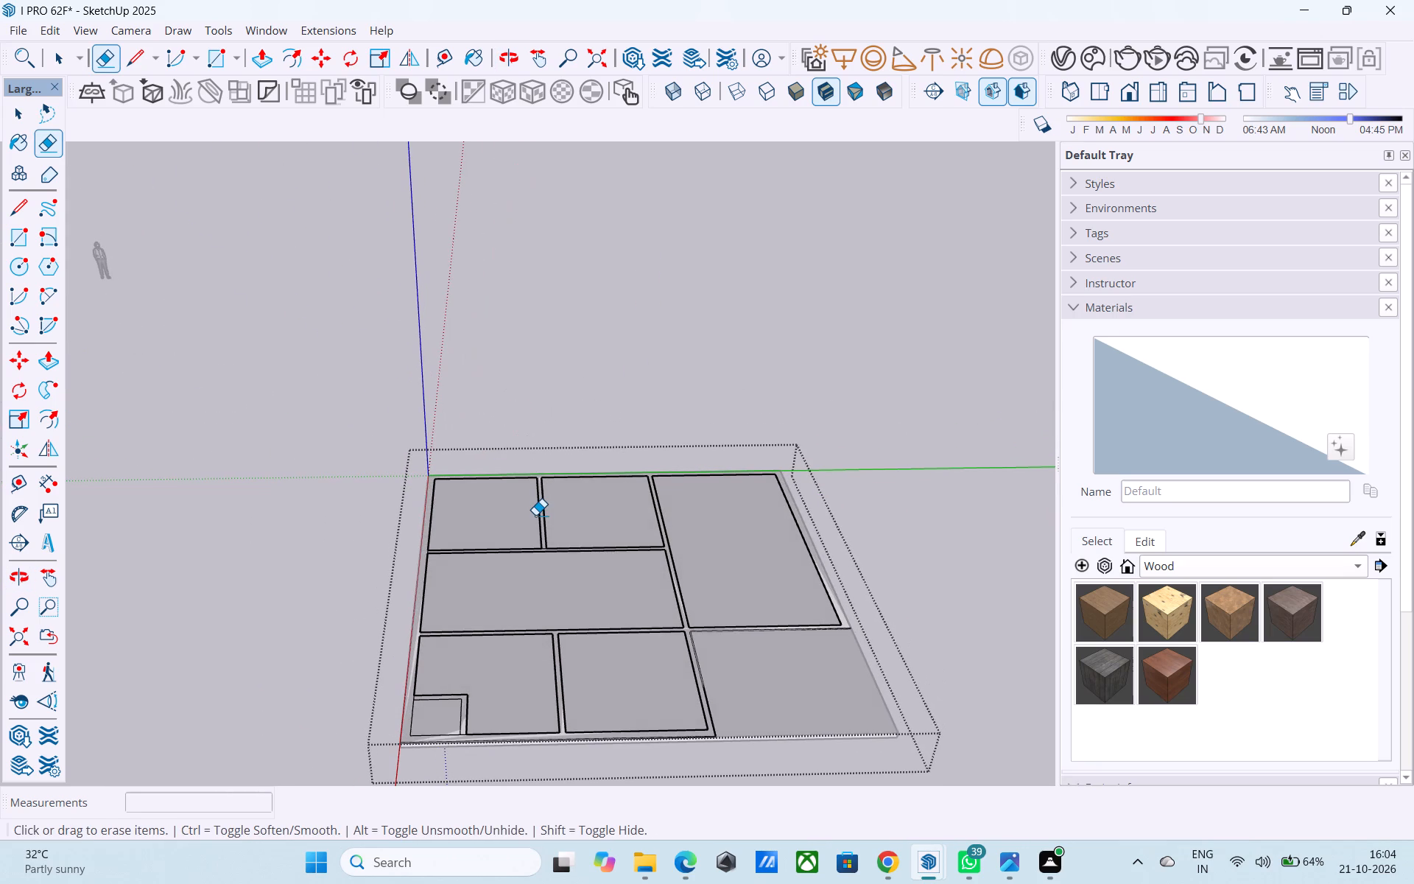
key("space")
middle_click_drag(497, 515, 536, 693)
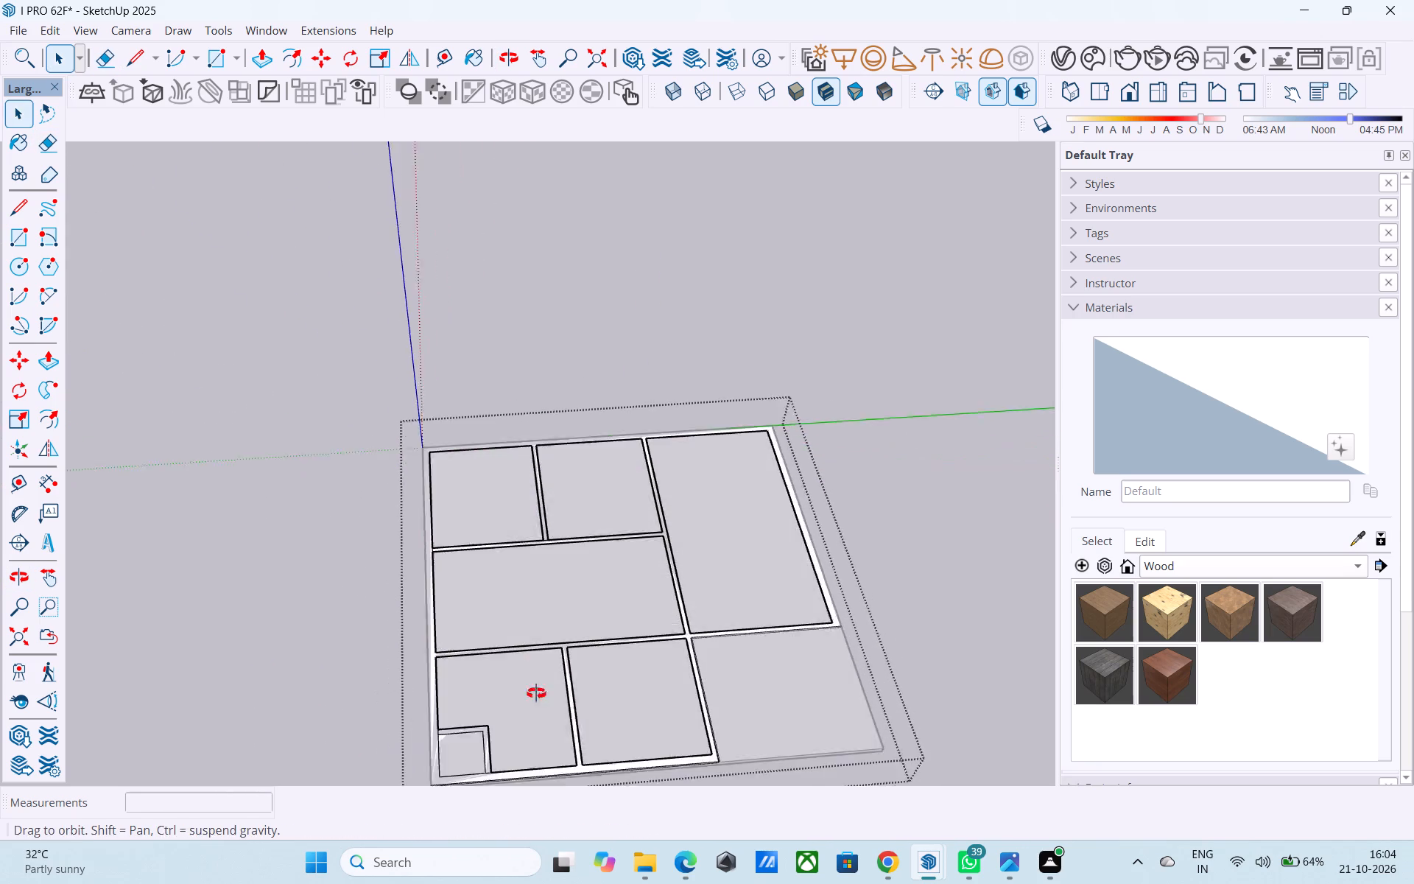
middle_click_drag(536, 693, 544, 748)
scroll(471, 704, "up", 14)
left_click(436, 606)
scroll(435, 606, "up", 4)
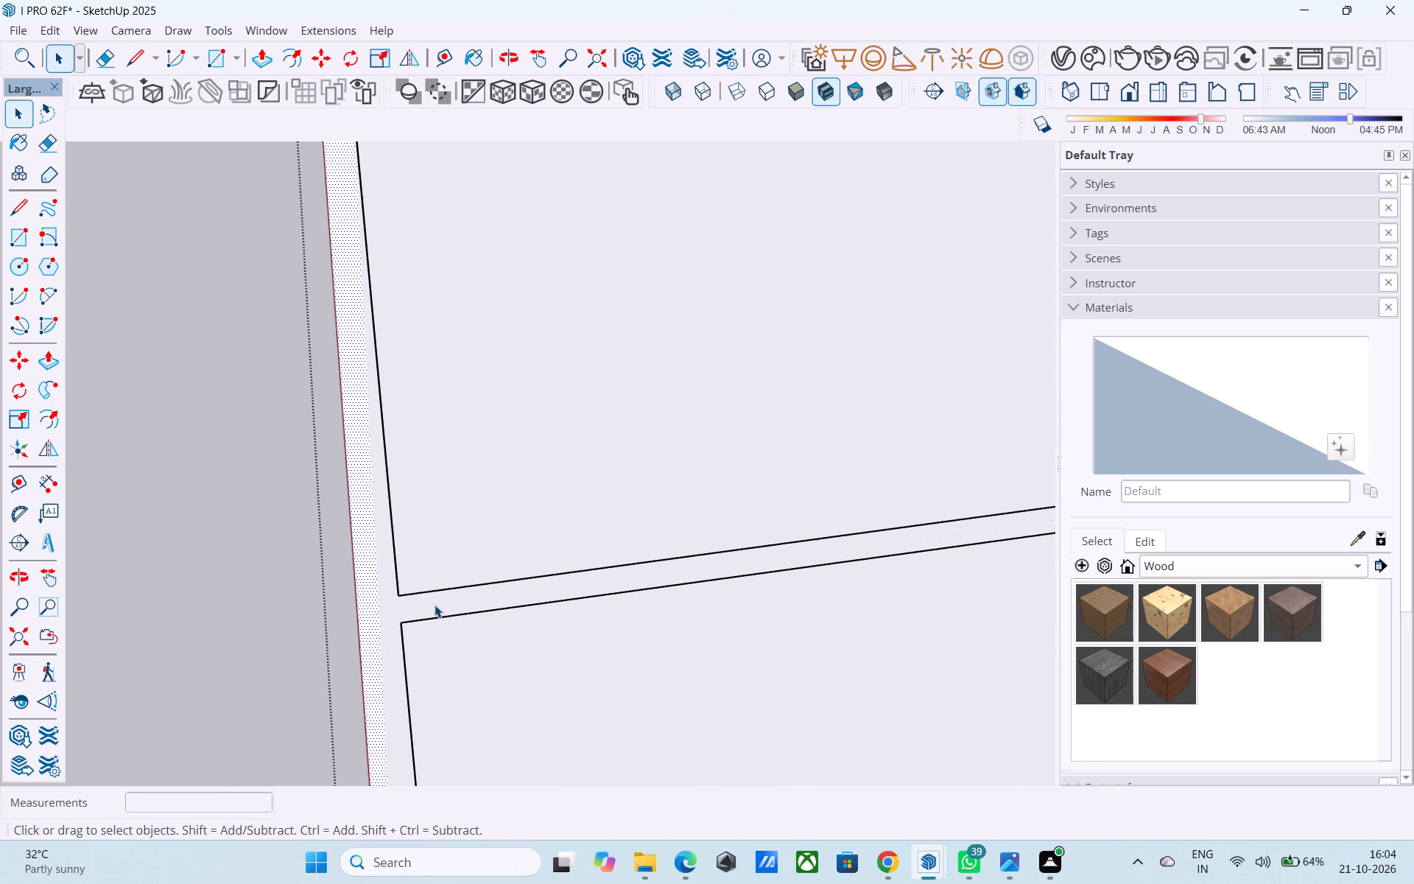
key("p")
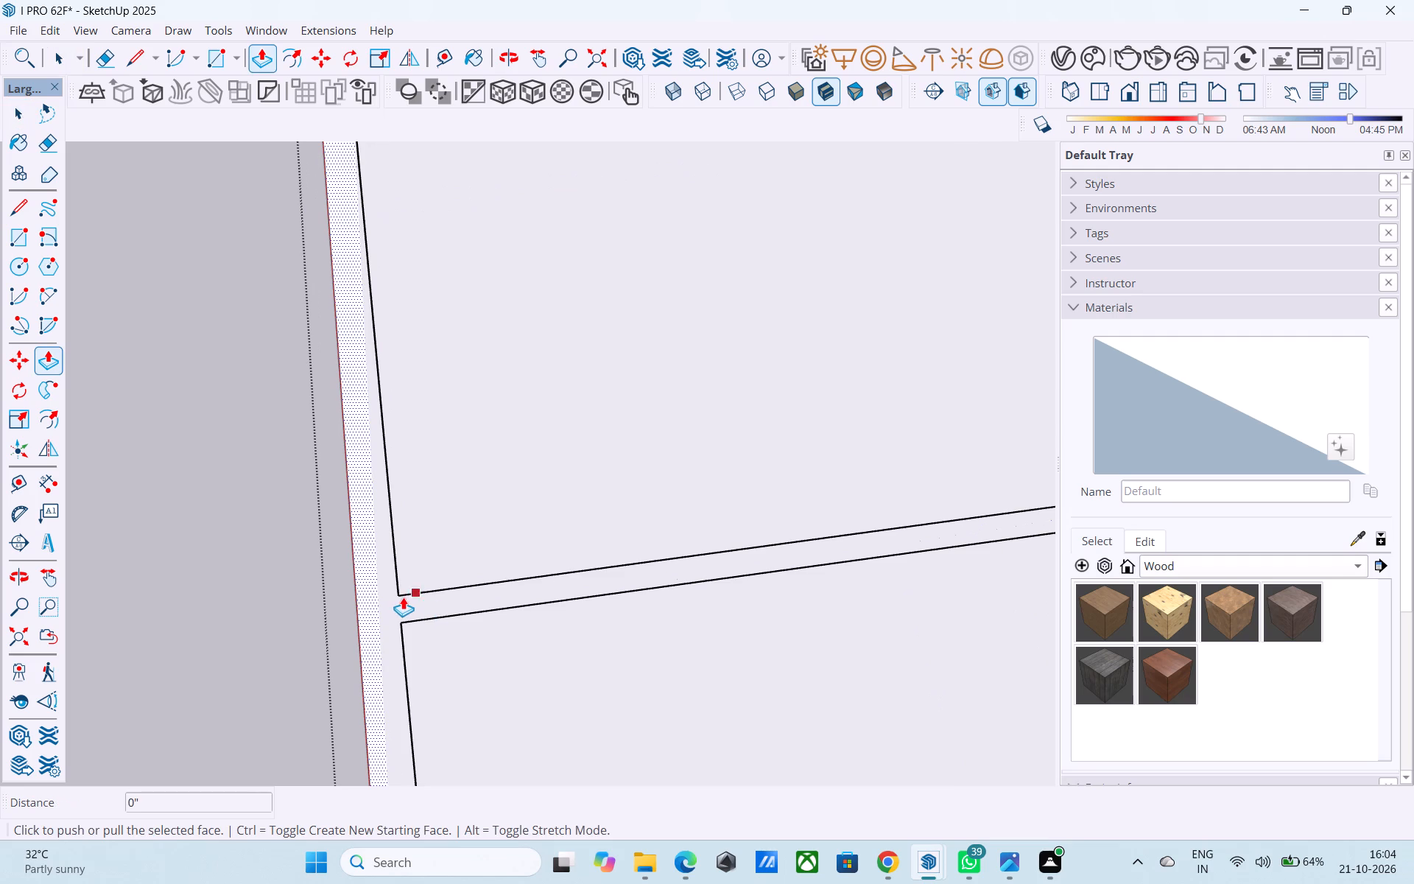
left_click(399, 597)
scroll(404, 548, "down", 4)
middle_click_drag(404, 547, 425, 387)
scroll(424, 383, "down", 9)
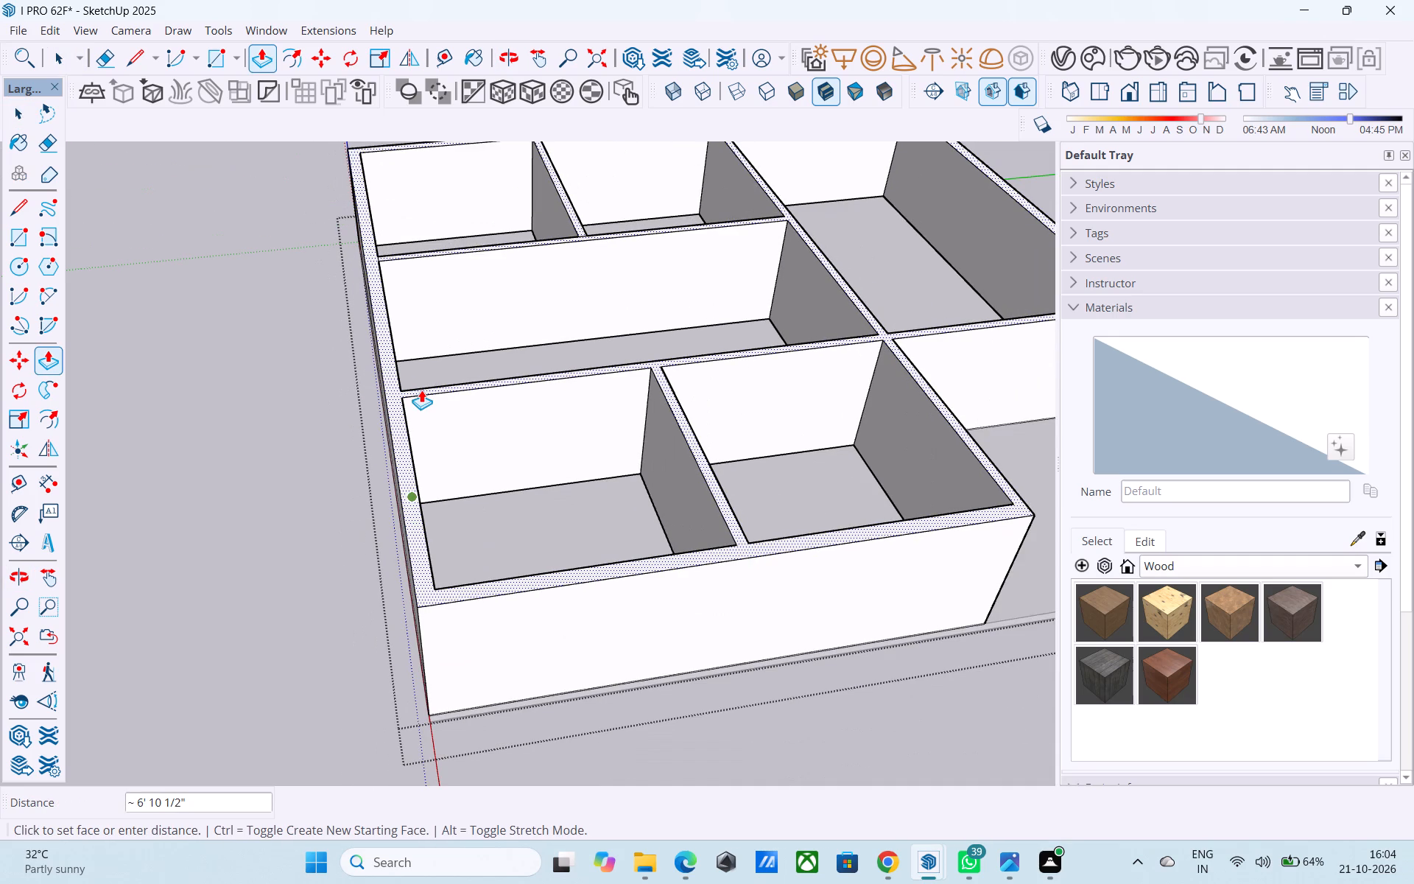
type("10'")
key("Return")
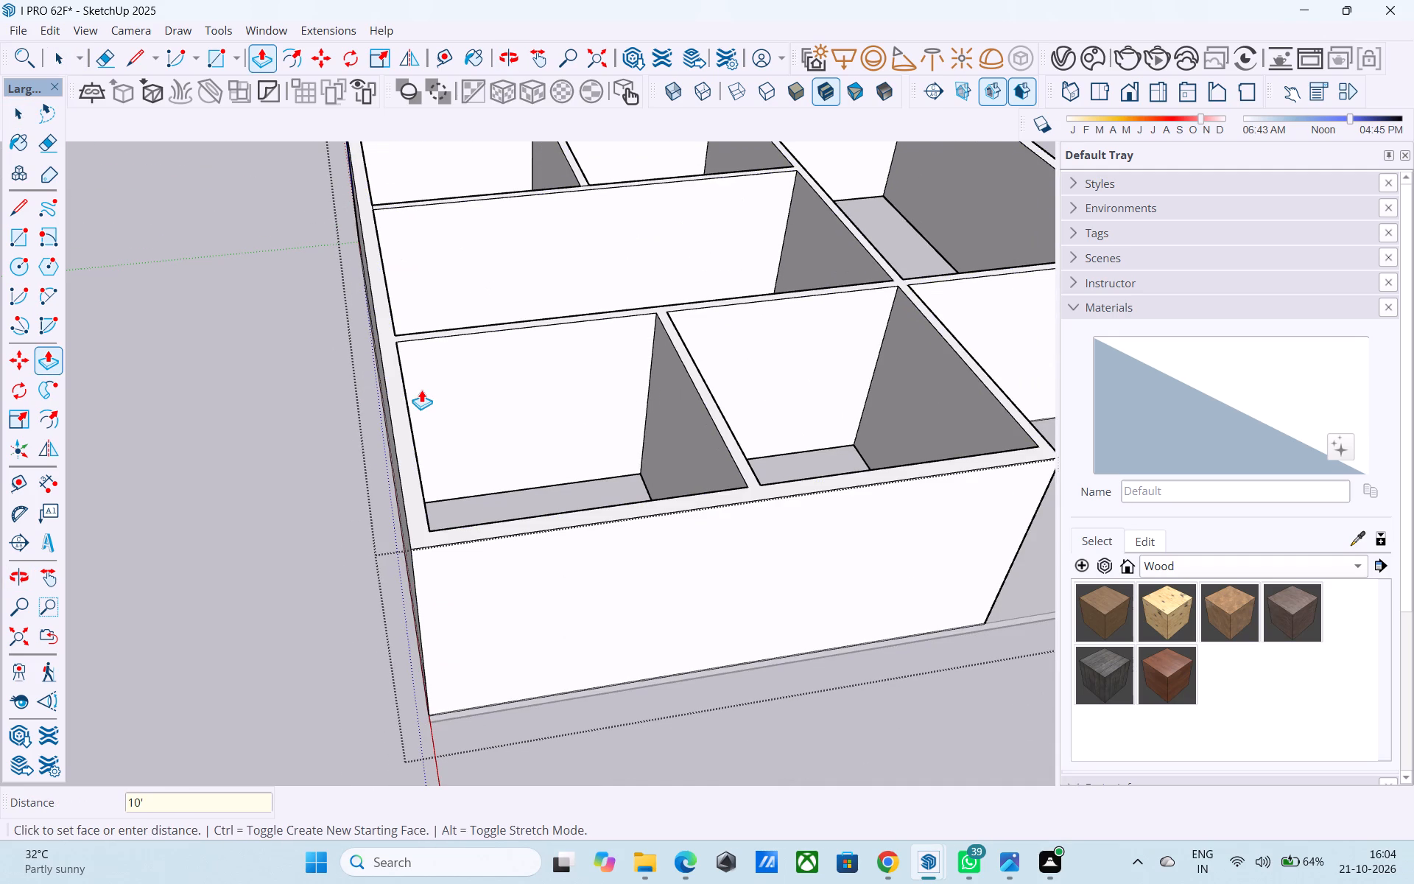
key("space")
Examine the raised walls and the base around all sides, from low angles and from above.
scroll(381, 434, "down", 8)
middle_click_drag(342, 530, 372, 441)
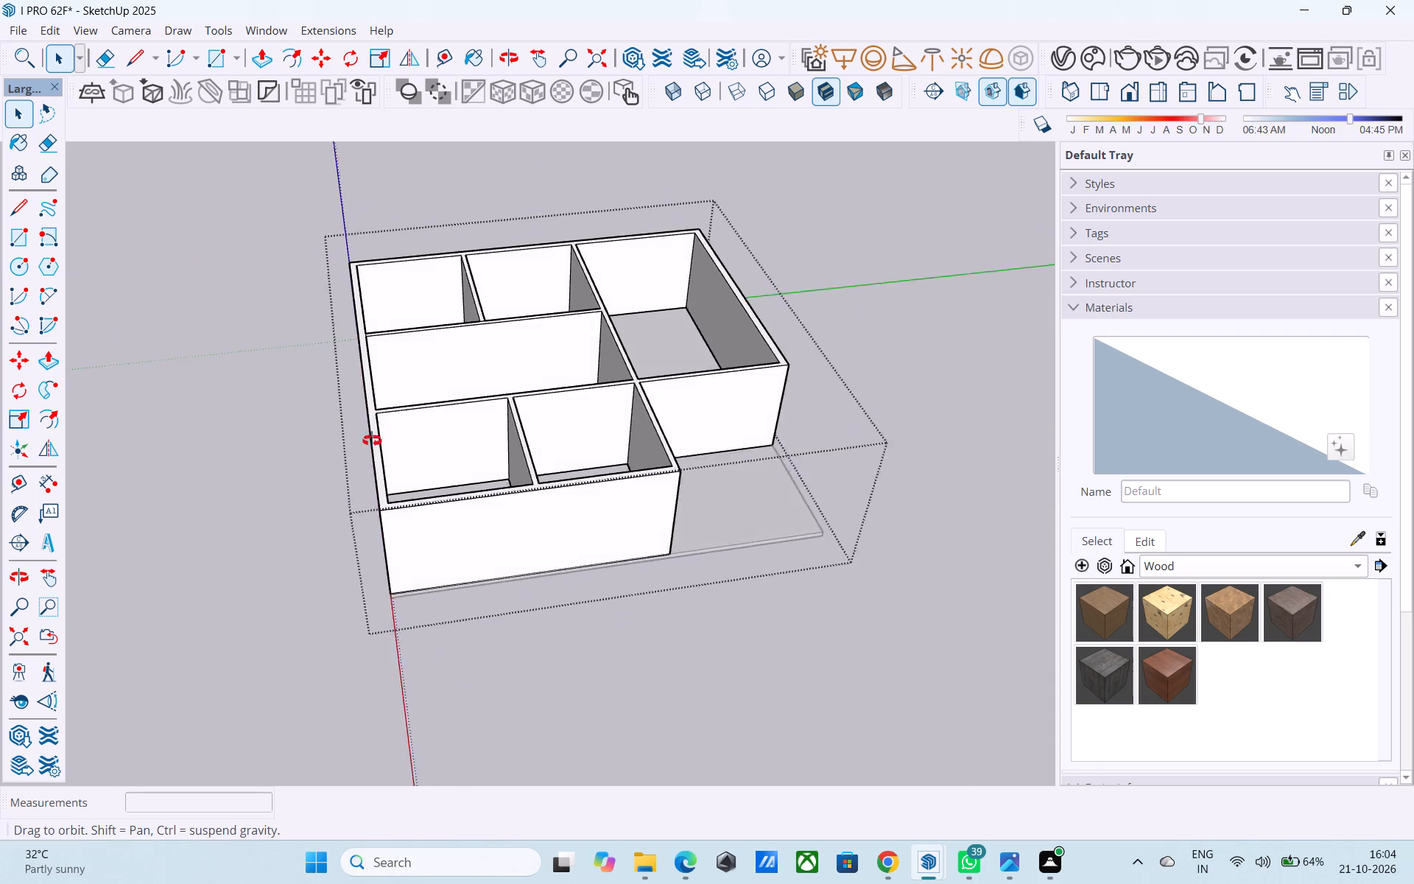
middle_click_drag(372, 441, 518, 358)
middle_click_drag(543, 326, 561, 232)
scroll(558, 242, "up", 5)
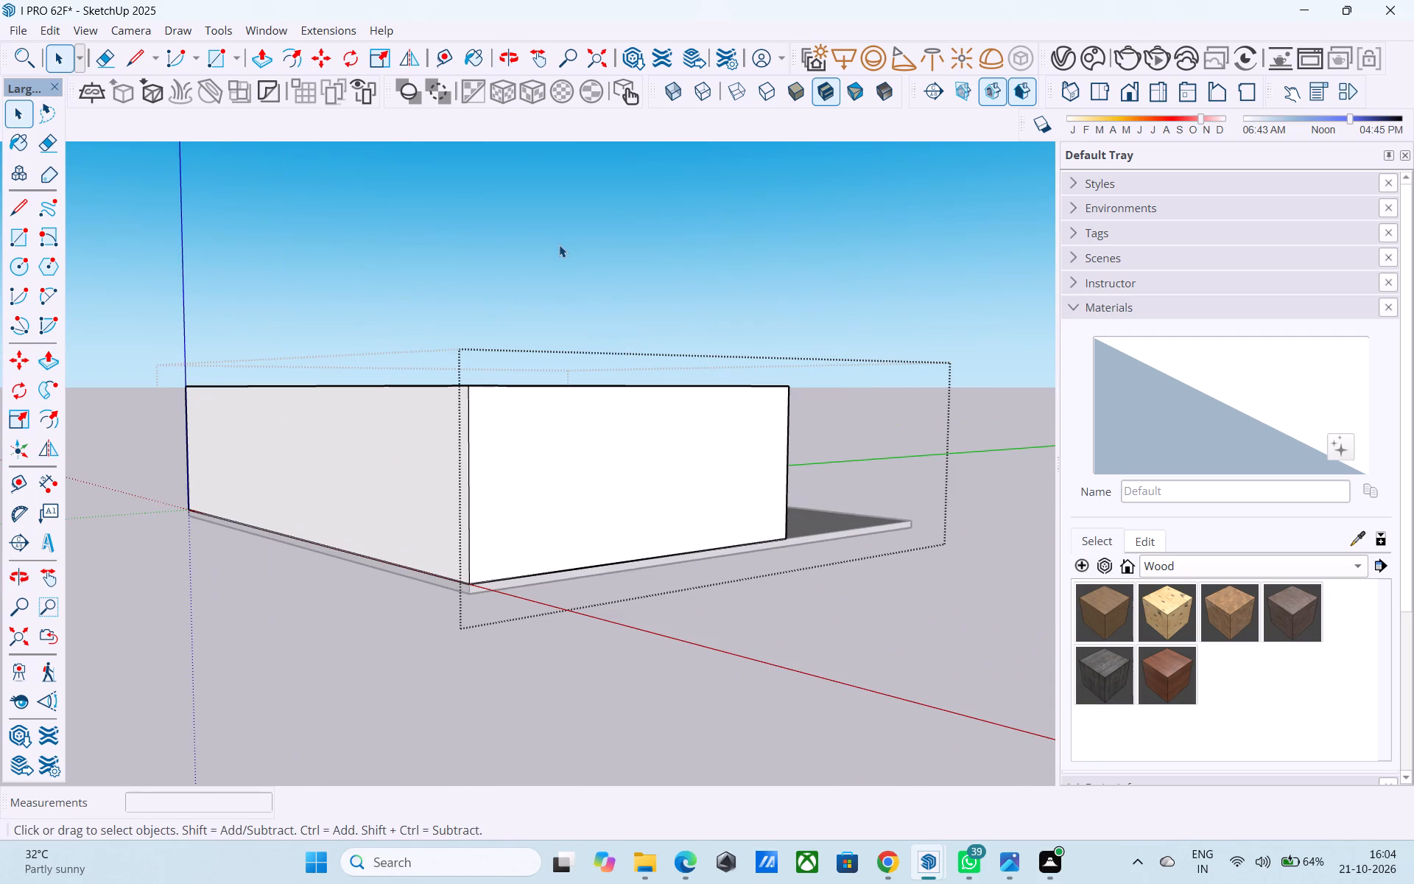
scroll(560, 246, "down", 4)
middle_click_drag(560, 247, 950, 449)
middle_click_drag(606, 465, 251, 269)
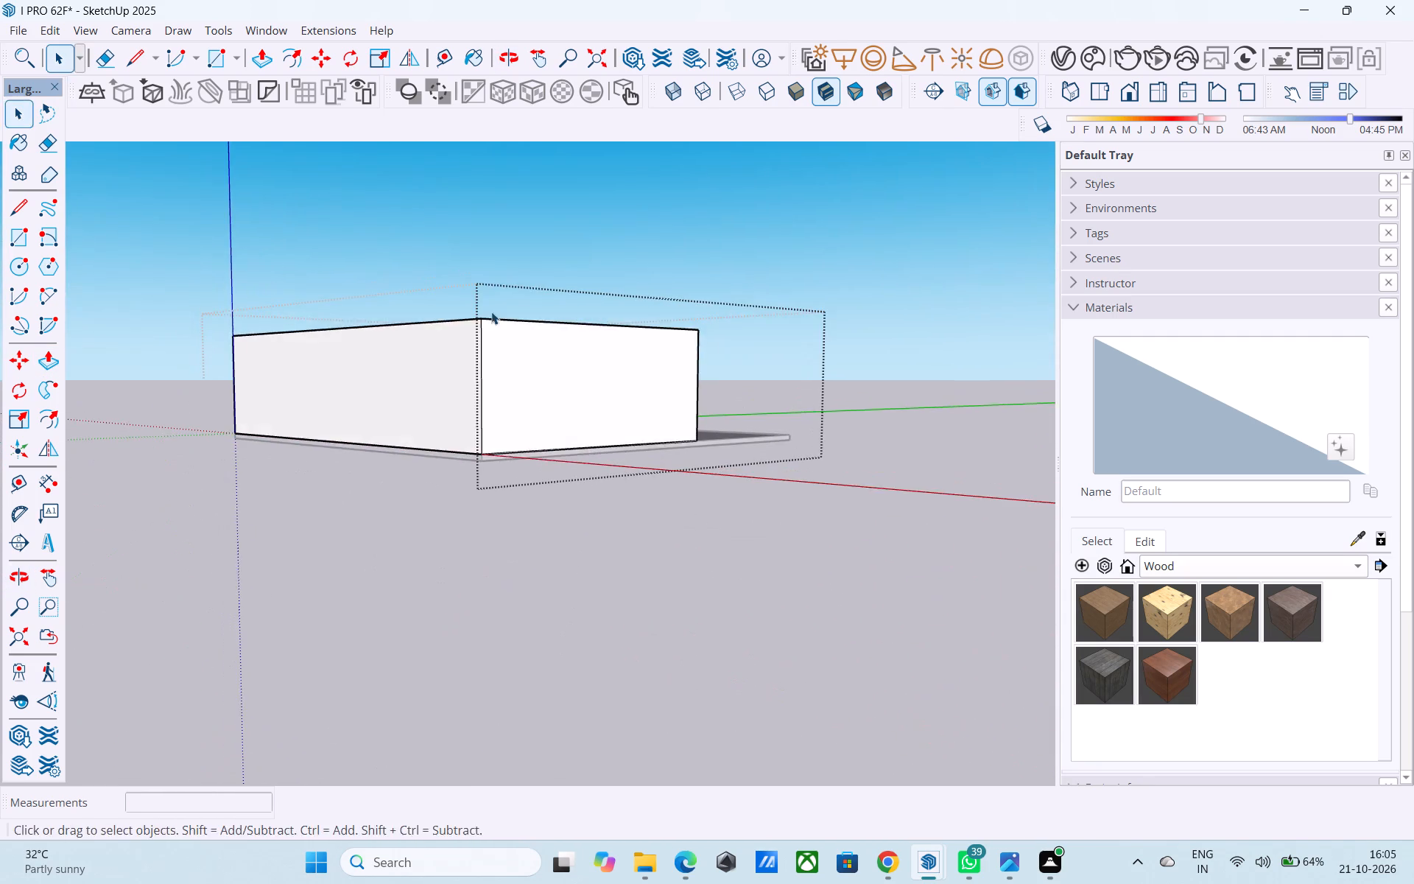
middle_click_drag(491, 311, 353, 608)
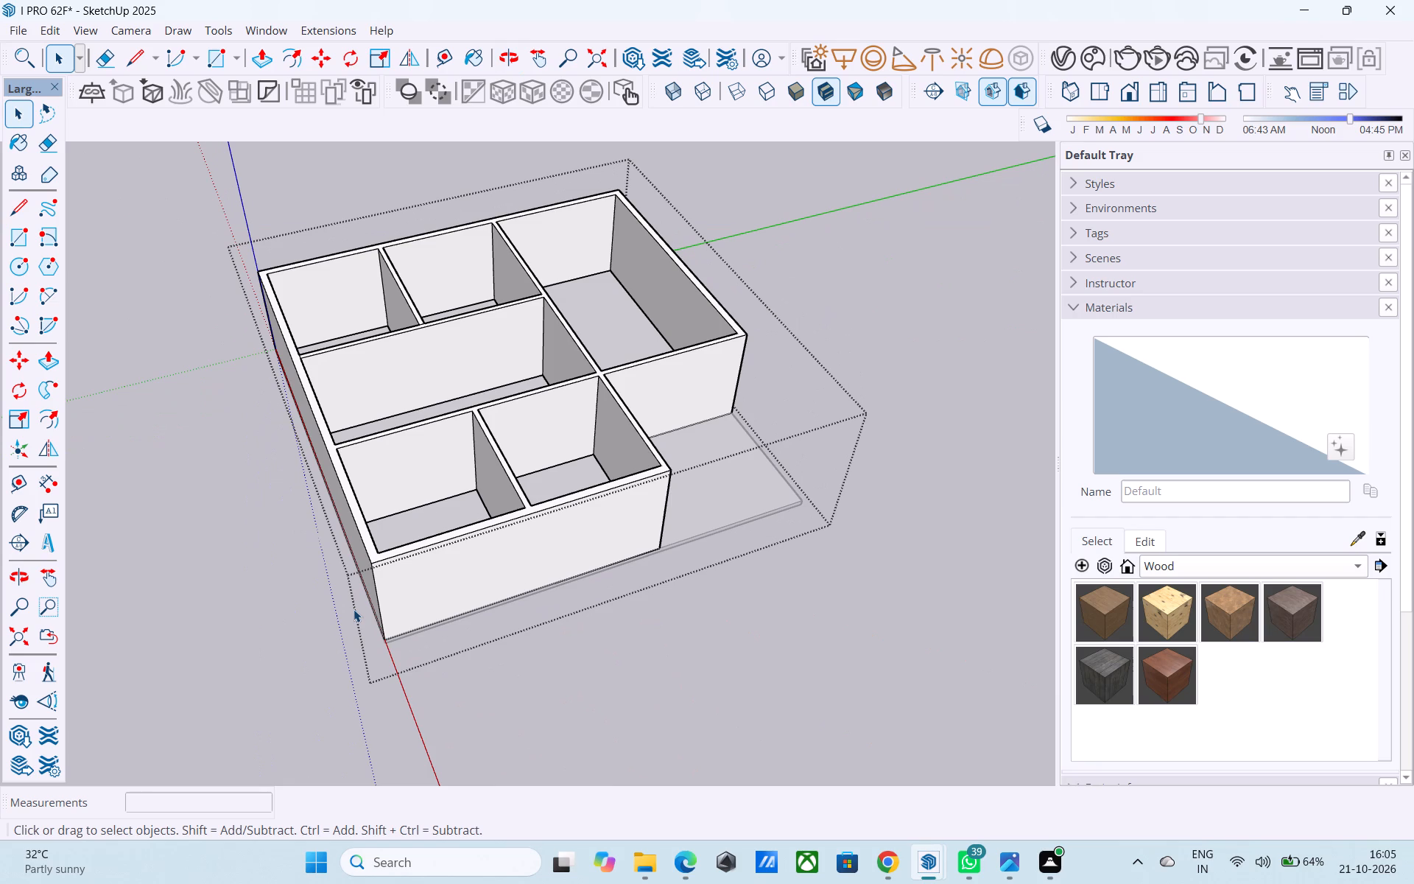
middle_click_drag(249, 590, 325, 513)
scroll(221, 387, "down", 2)
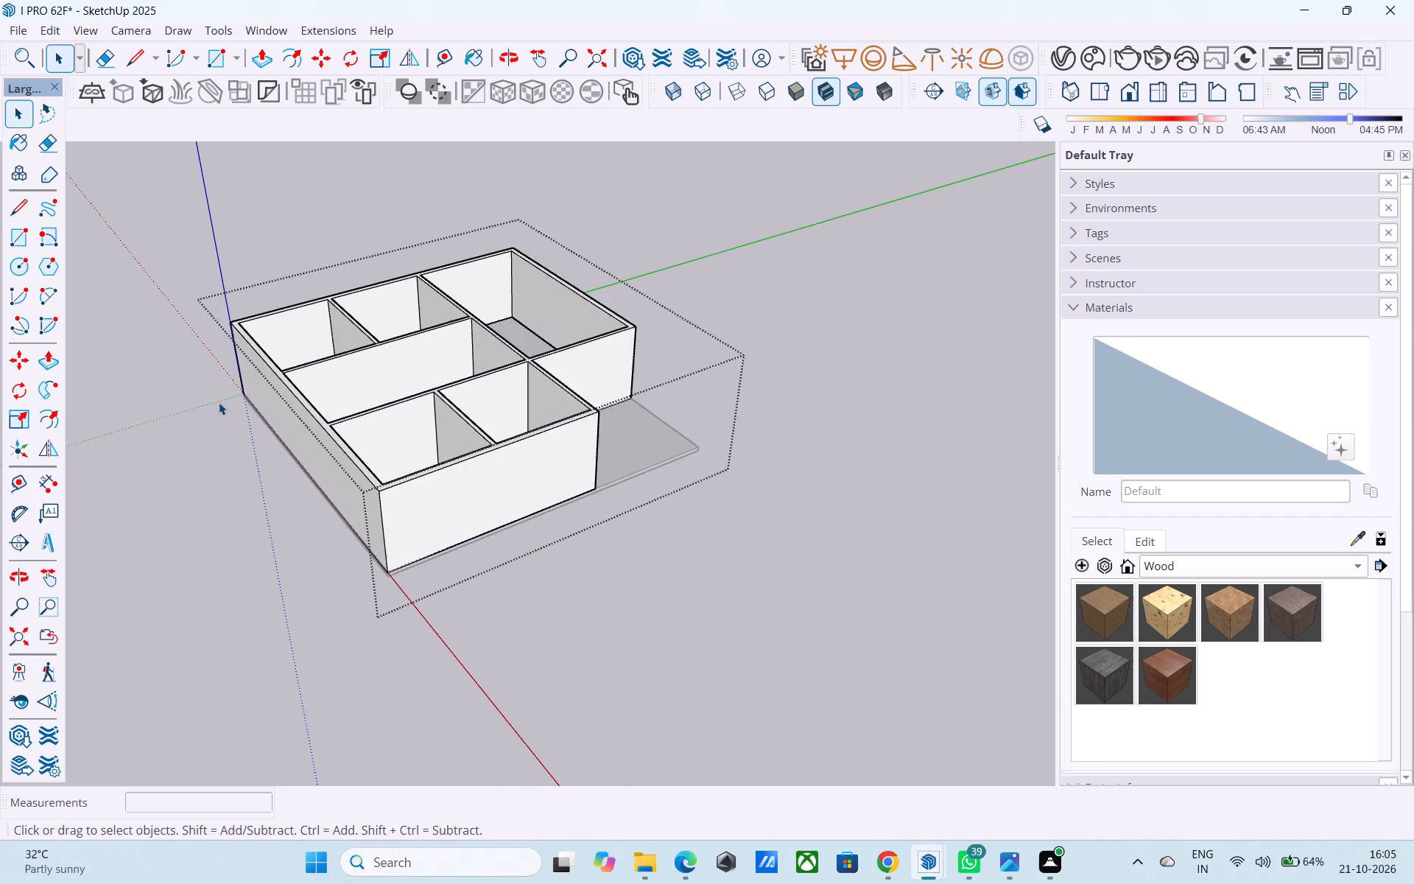
scroll(219, 402, "down", 4)
middle_click_drag(226, 474, 386, 500)
scroll(443, 242, "up", 6)
middle_click_drag(407, 286, 543, 120)
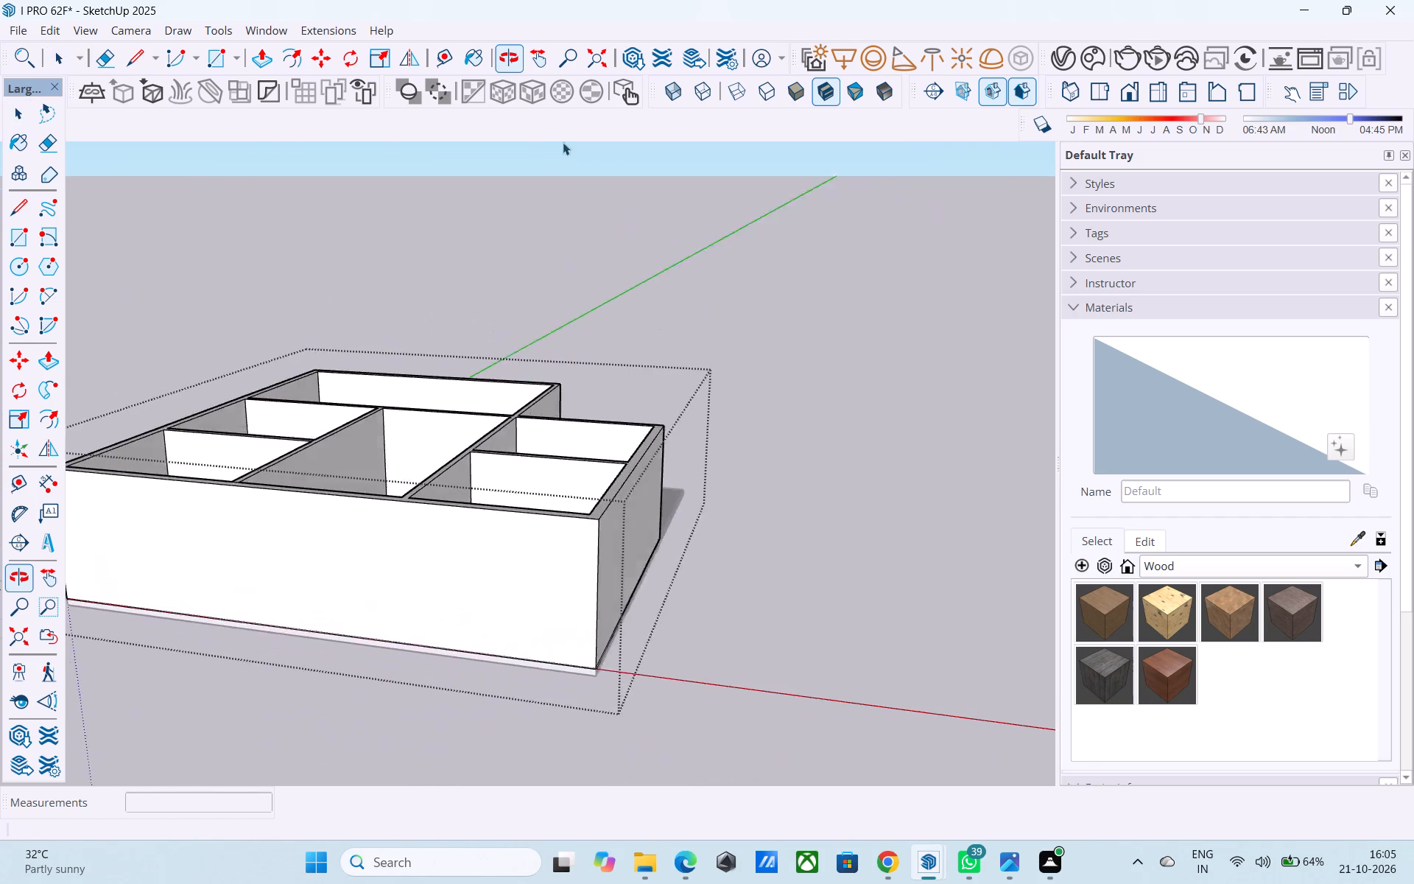
scroll(795, 326, "down", 5)
middle_click_drag(773, 368, 485, 242)
middle_click_drag(488, 239, 266, 229)
middle_click_drag(532, 304, 402, 320)
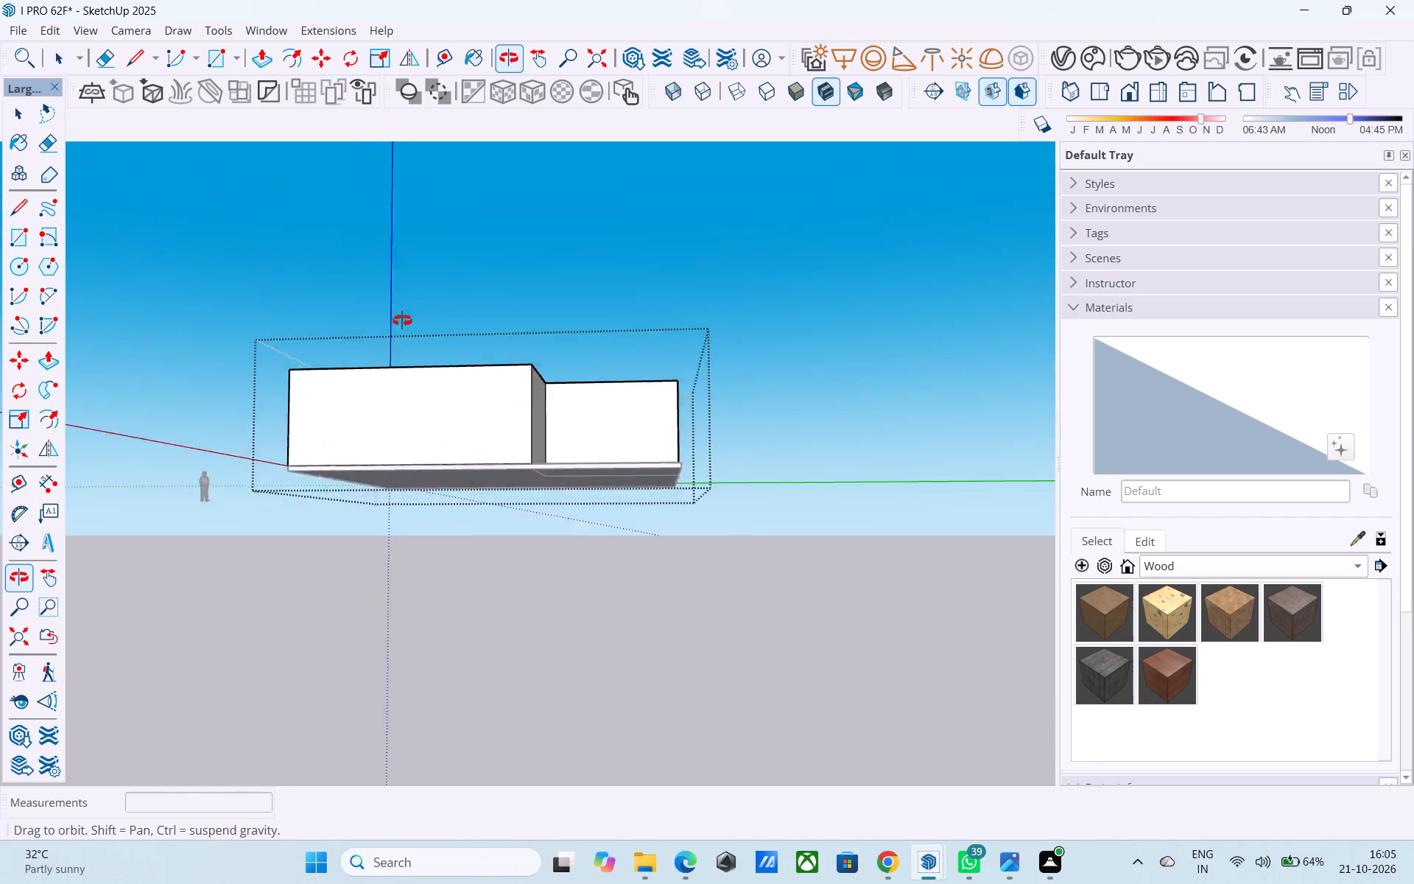
middle_click_drag(402, 320, 465, 420)
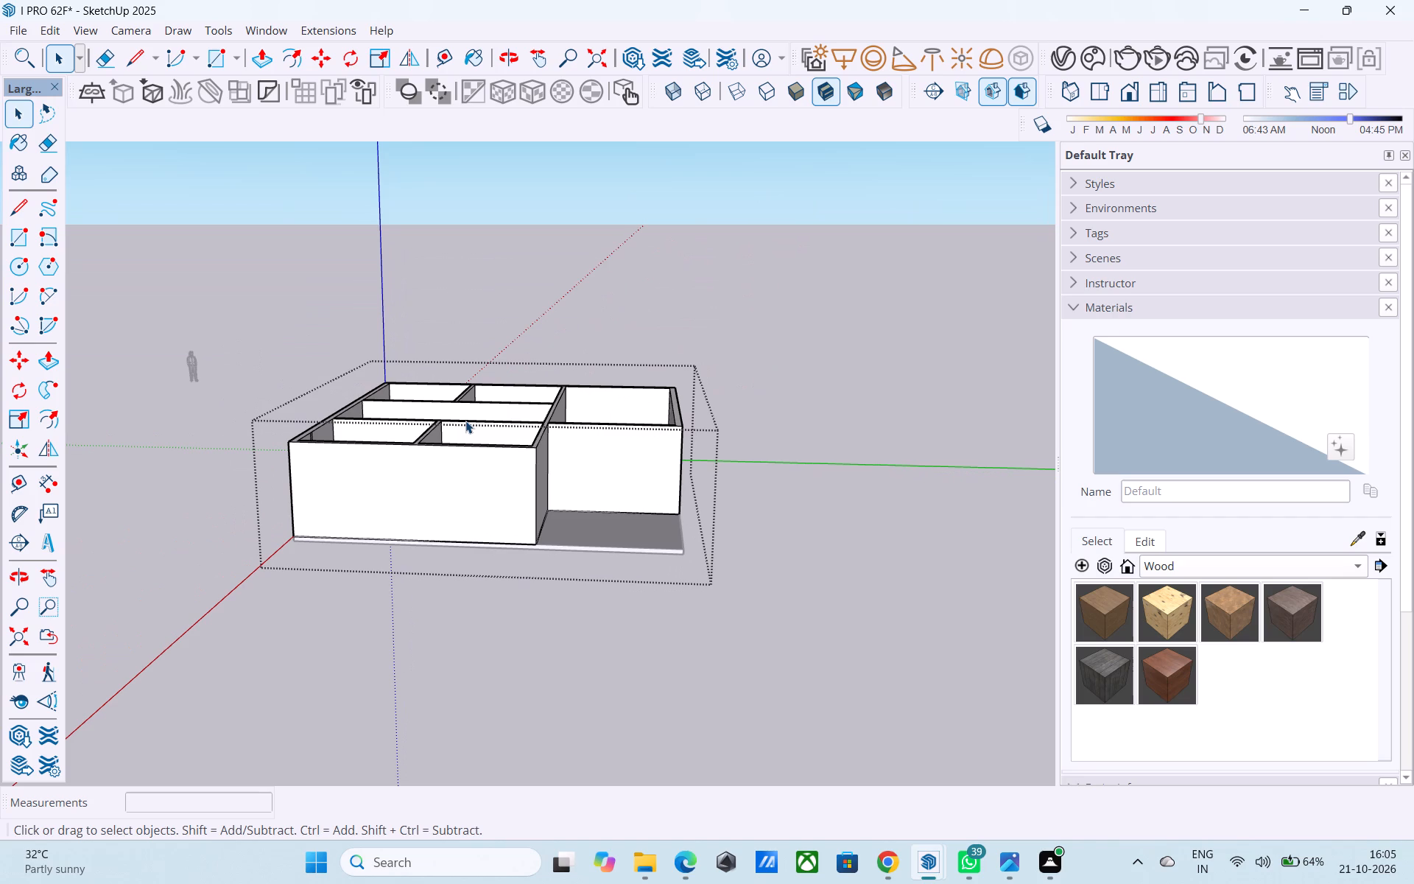
middle_click_drag(468, 406, 521, 785)
scroll(521, 785, "down", 1)
middle_click_drag(521, 785, 523, 785)
scroll(496, 628, "down", 5)
middle_click_drag(490, 628, 525, 605)
scroll(474, 357, "down", 6)
middle_click_drag(510, 575, 507, 699)
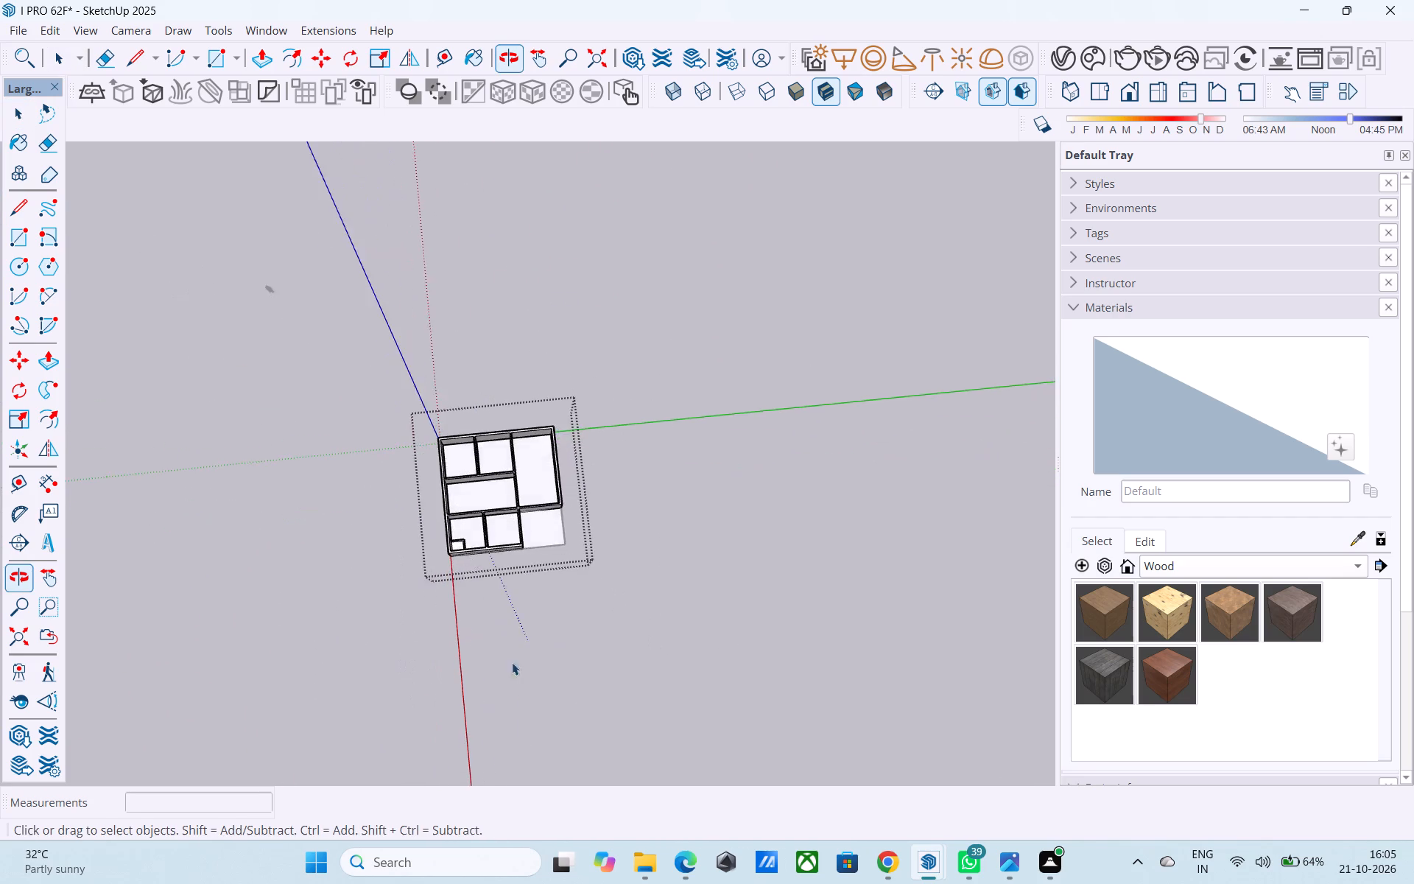
scroll(489, 545, "up", 10)
middle_click_drag(507, 516, 504, 404)
middle_click_drag(422, 509, 463, 368)
scroll(445, 323, "up", 6)
middle_click_drag(412, 376, 391, 395)
scroll(264, 360, "up", 5)
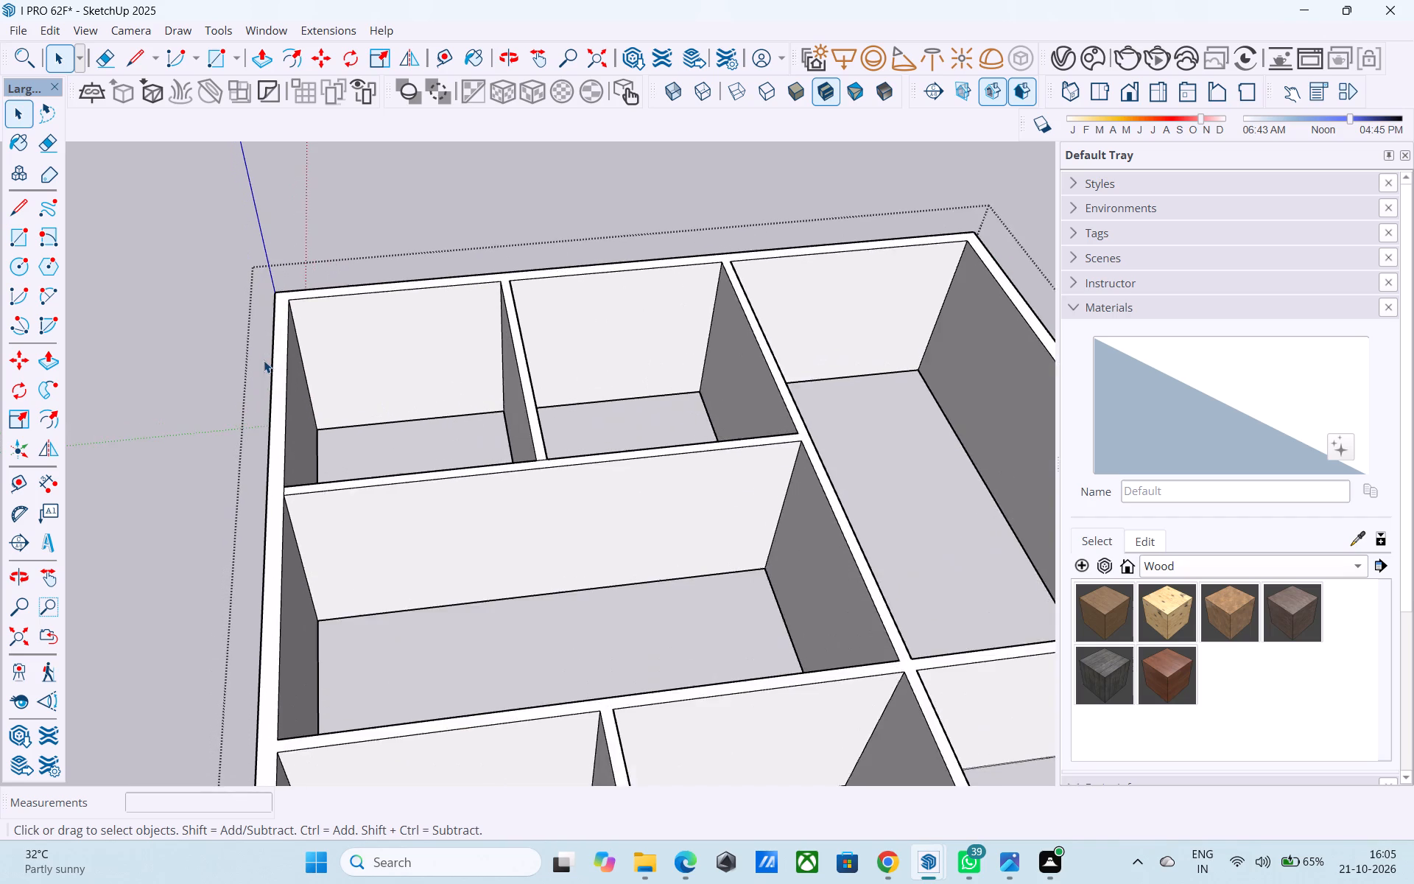
Erase the two vertical lines on the outer wall's inner face in the room with the small corner outline.
scroll(264, 360, "down", 9)
middle_click_drag(398, 352, 395, 475)
scroll(278, 295, "up", 3)
middle_click_drag(322, 326, 313, 228)
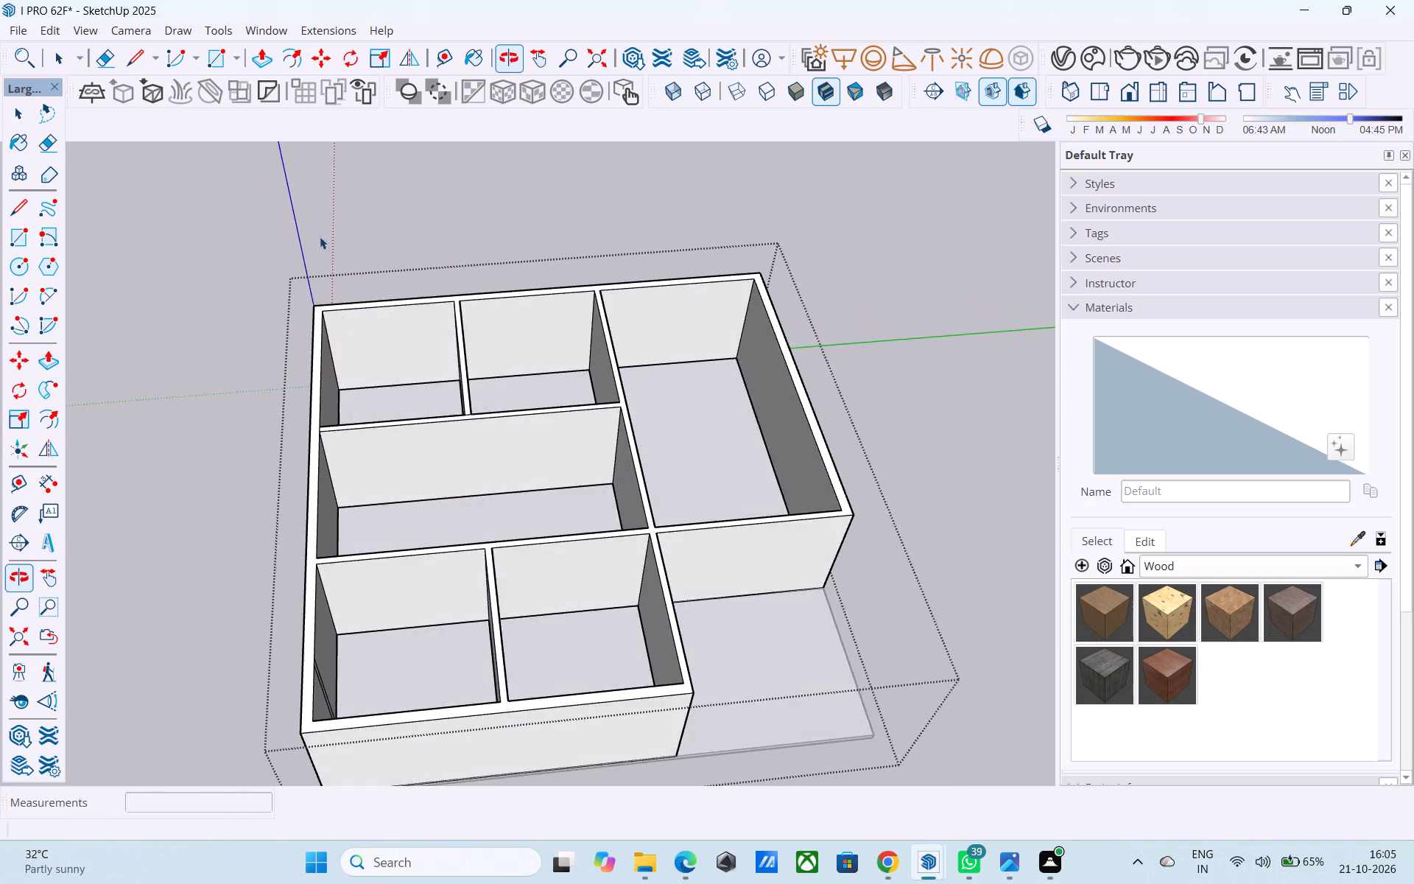
scroll(342, 316, "up", 1)
middle_click_drag(340, 323, 291, 252)
scroll(313, 292, "down", 3)
middle_click_drag(325, 348, 0, 384)
scroll(219, 393, "up", 8)
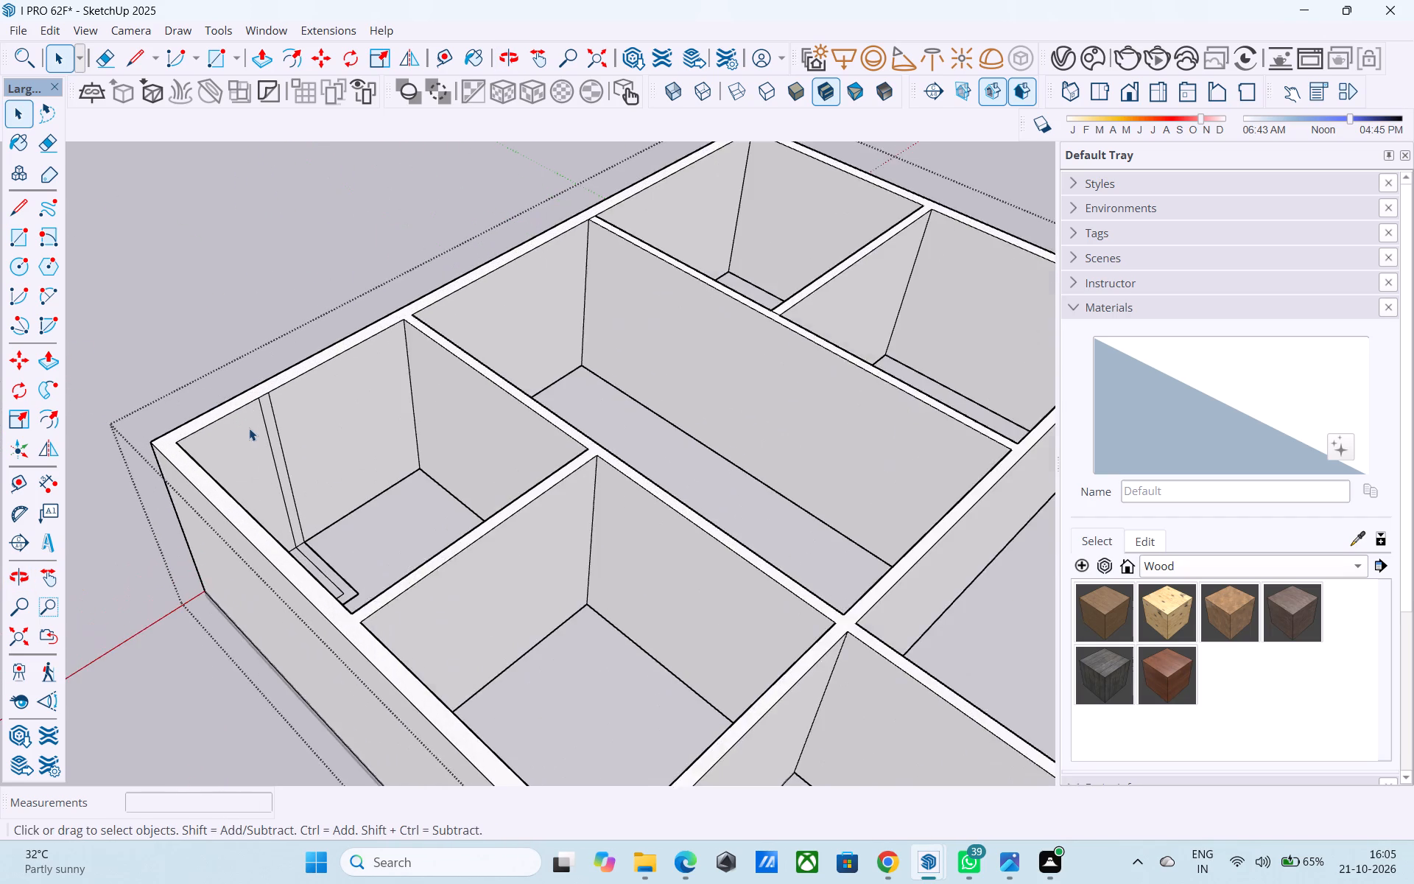
scroll(251, 442, "up", 3)
left_click(296, 470)
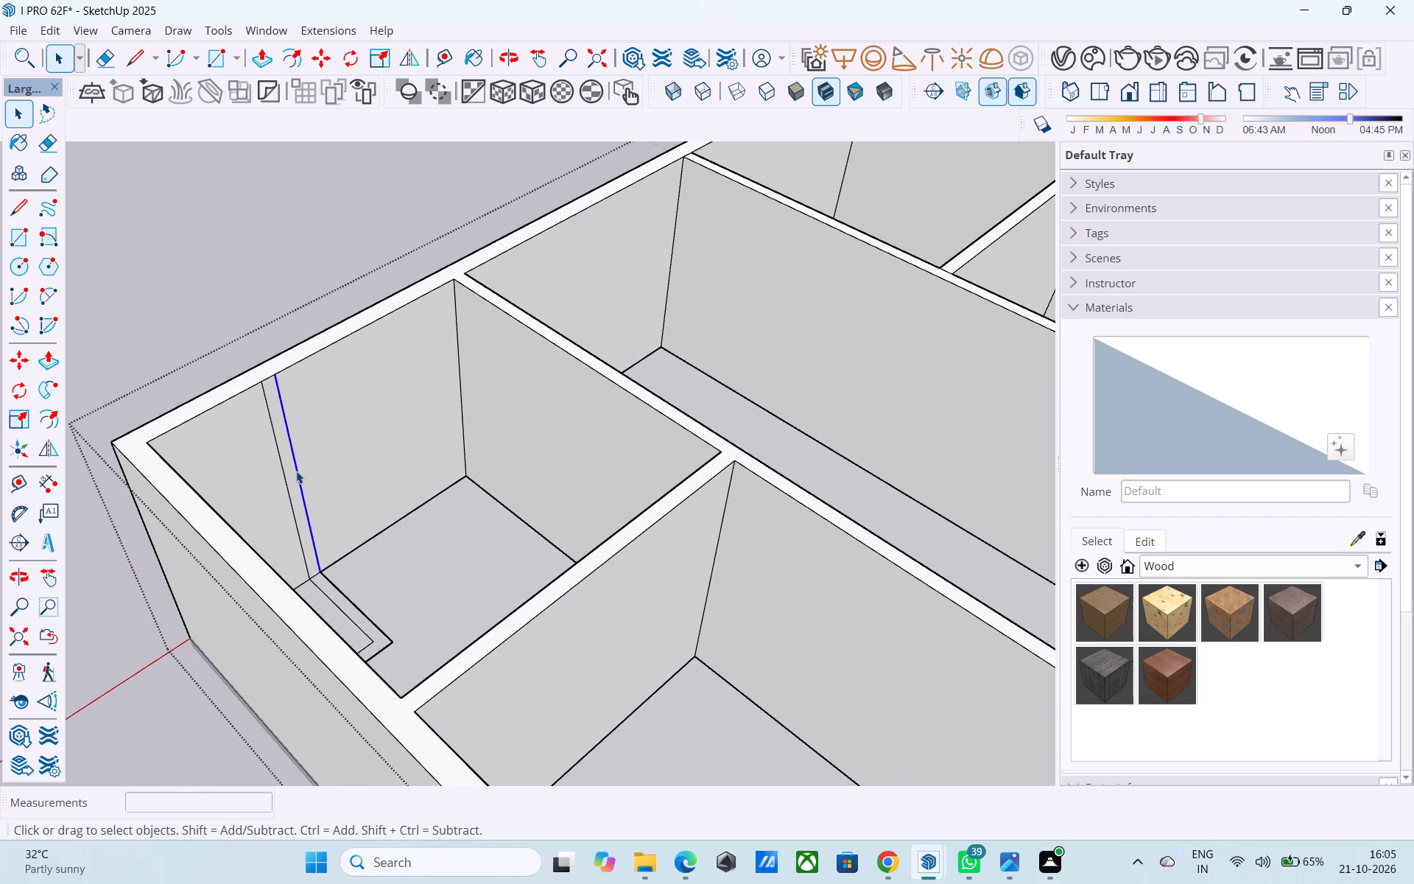
key("e")
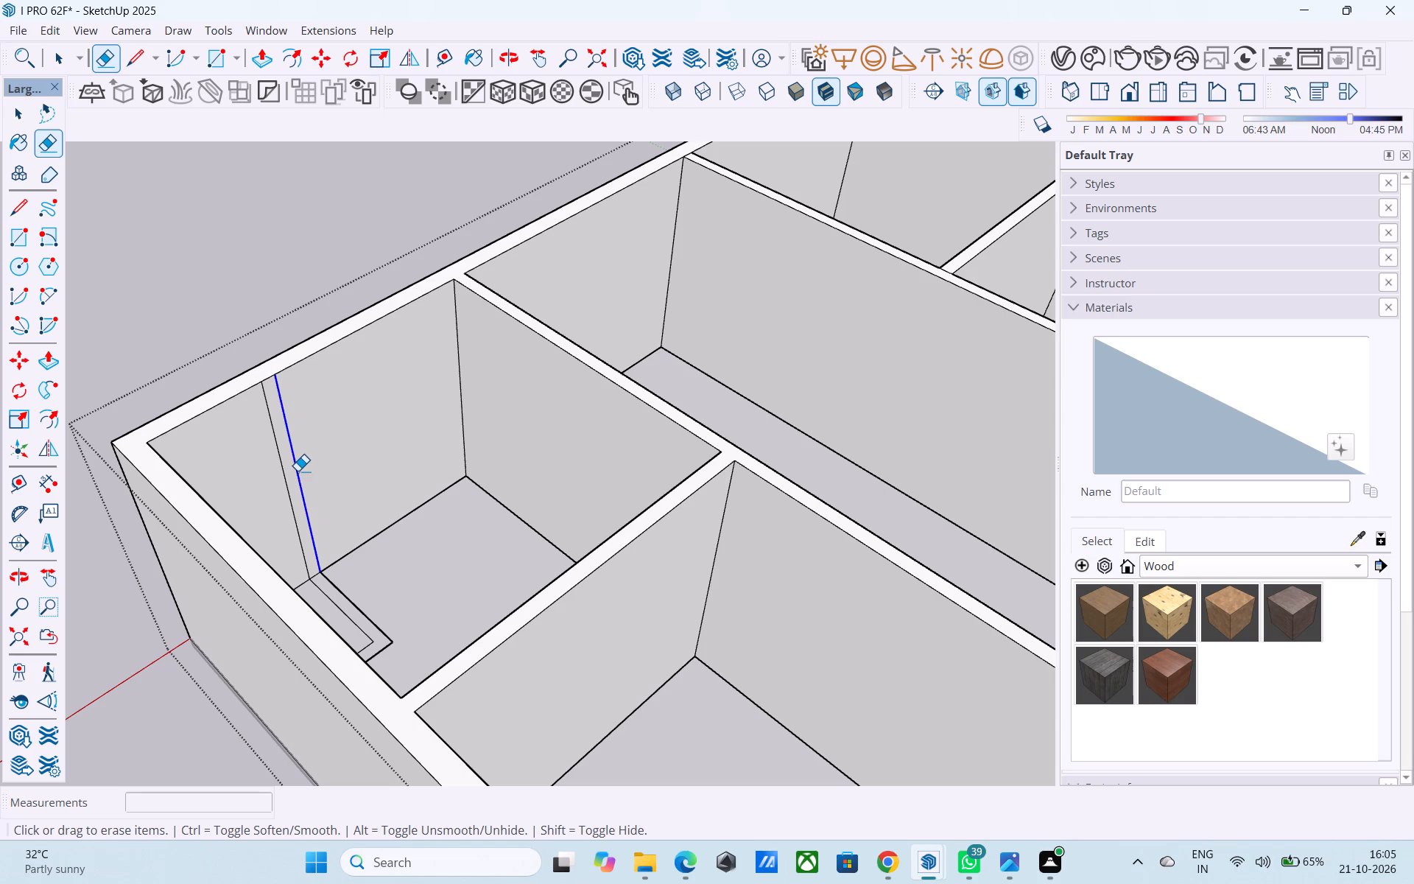
left_click_drag(299, 472, 283, 471)
middle_click_drag(287, 480, 410, 588)
scroll(418, 510, "down", 6)
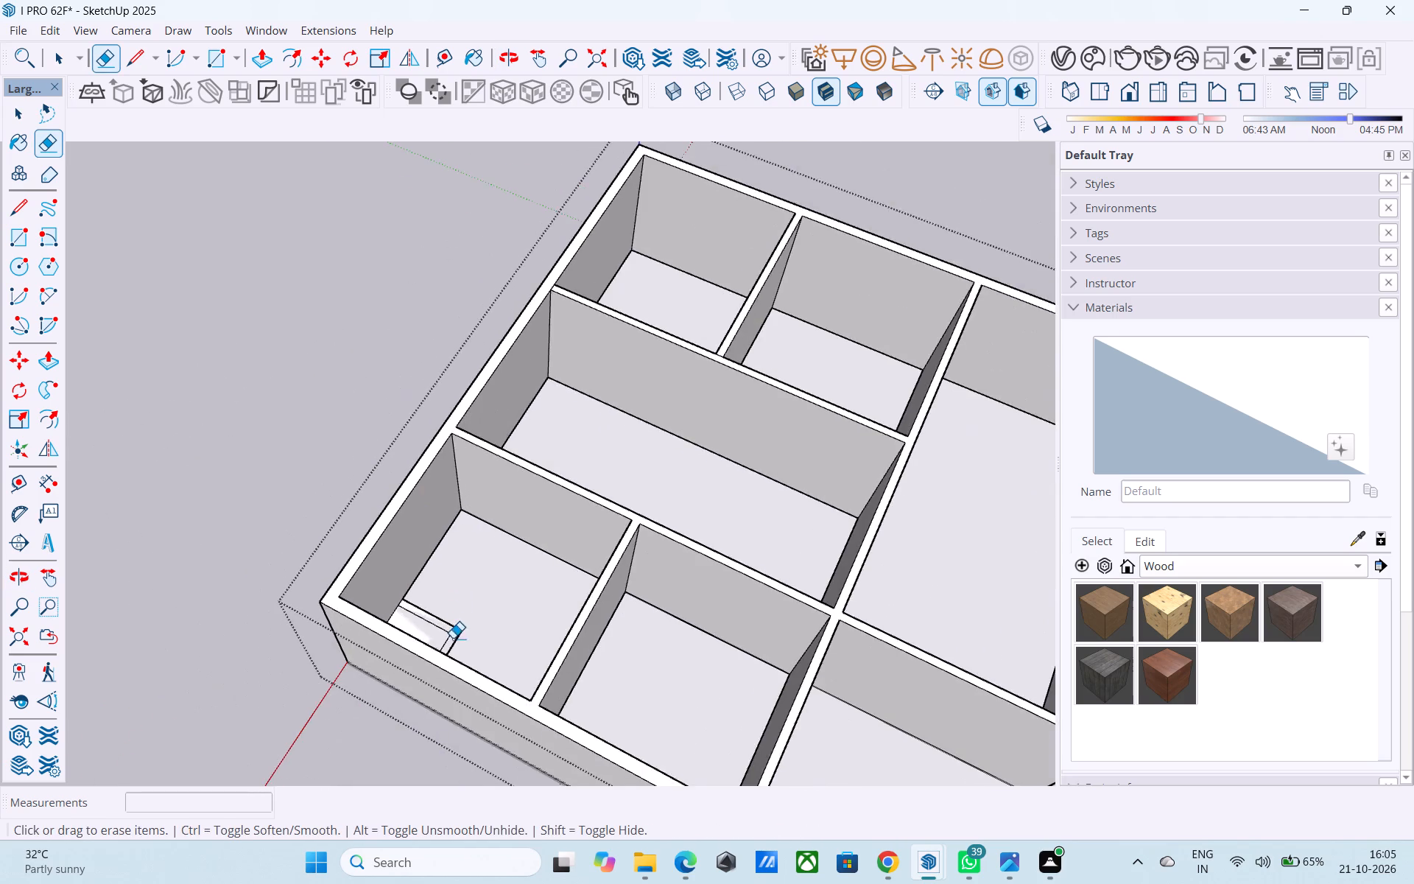
Save the model with its raised walls.
scroll(453, 651, "down", 4)
middle_click_drag(444, 694, 649, 427)
scroll(321, 462, "down", 4)
middle_click_drag(603, 514, 717, 458)
scroll(707, 387, "up", 5)
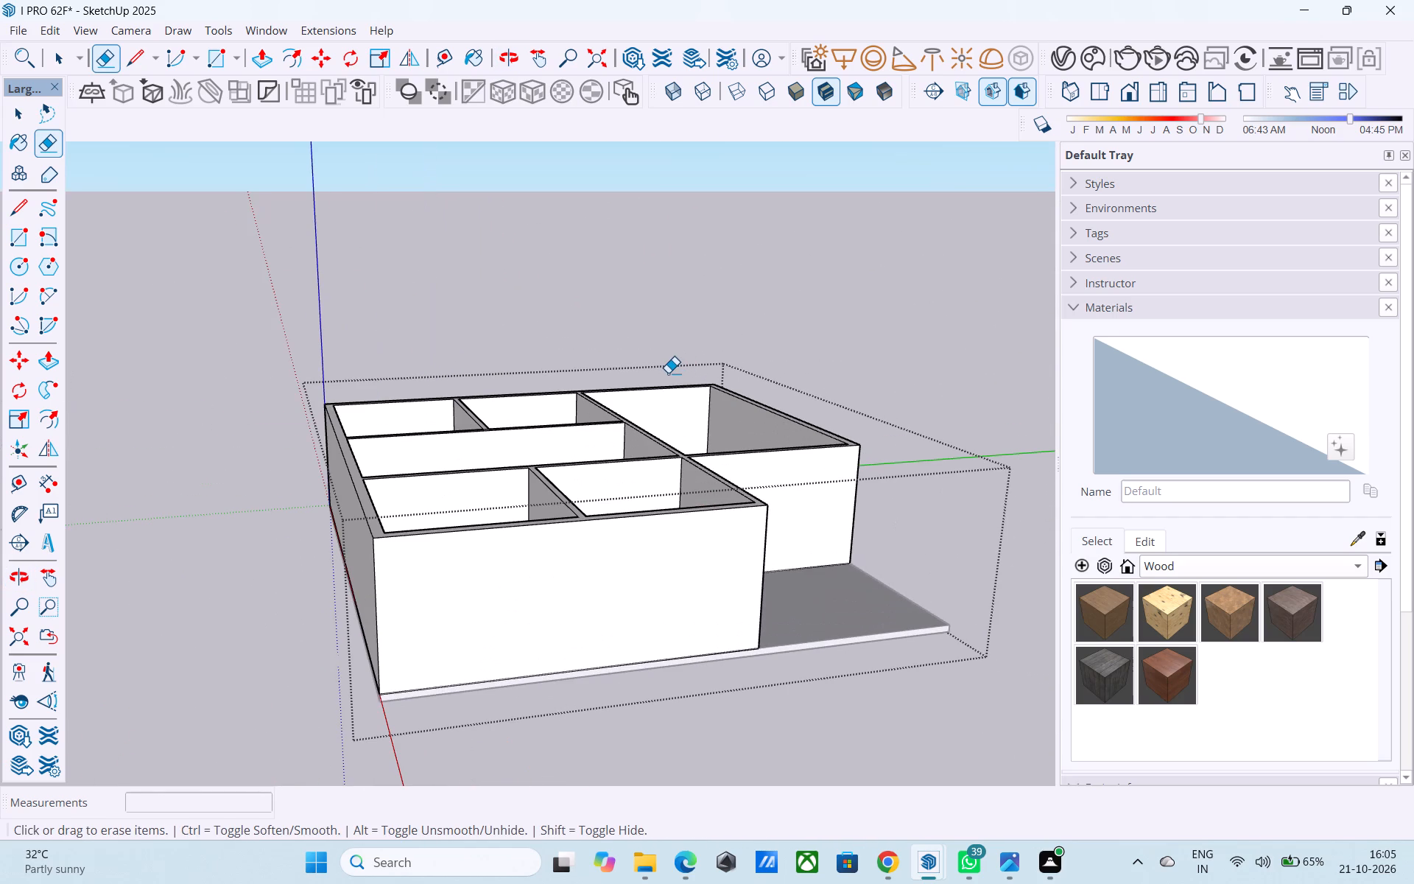
key("space")
key("ctrl+s")
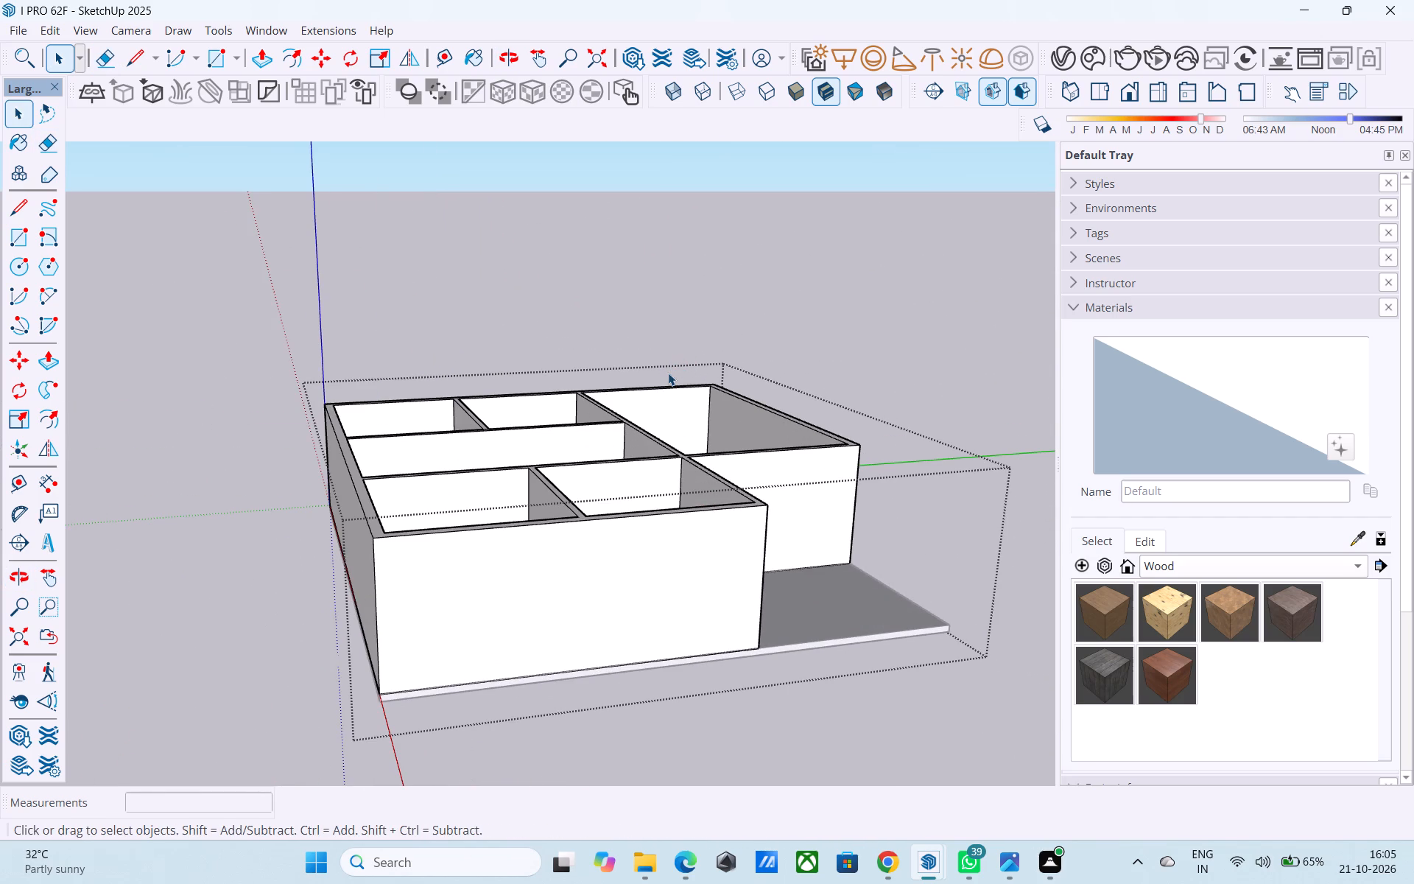
Examine the walls, room interiors, open notch and base edges from low angles, around the building and from above.
key("space")
scroll(668, 373, "up", 1)
middle_click_drag(608, 320, 605, 434)
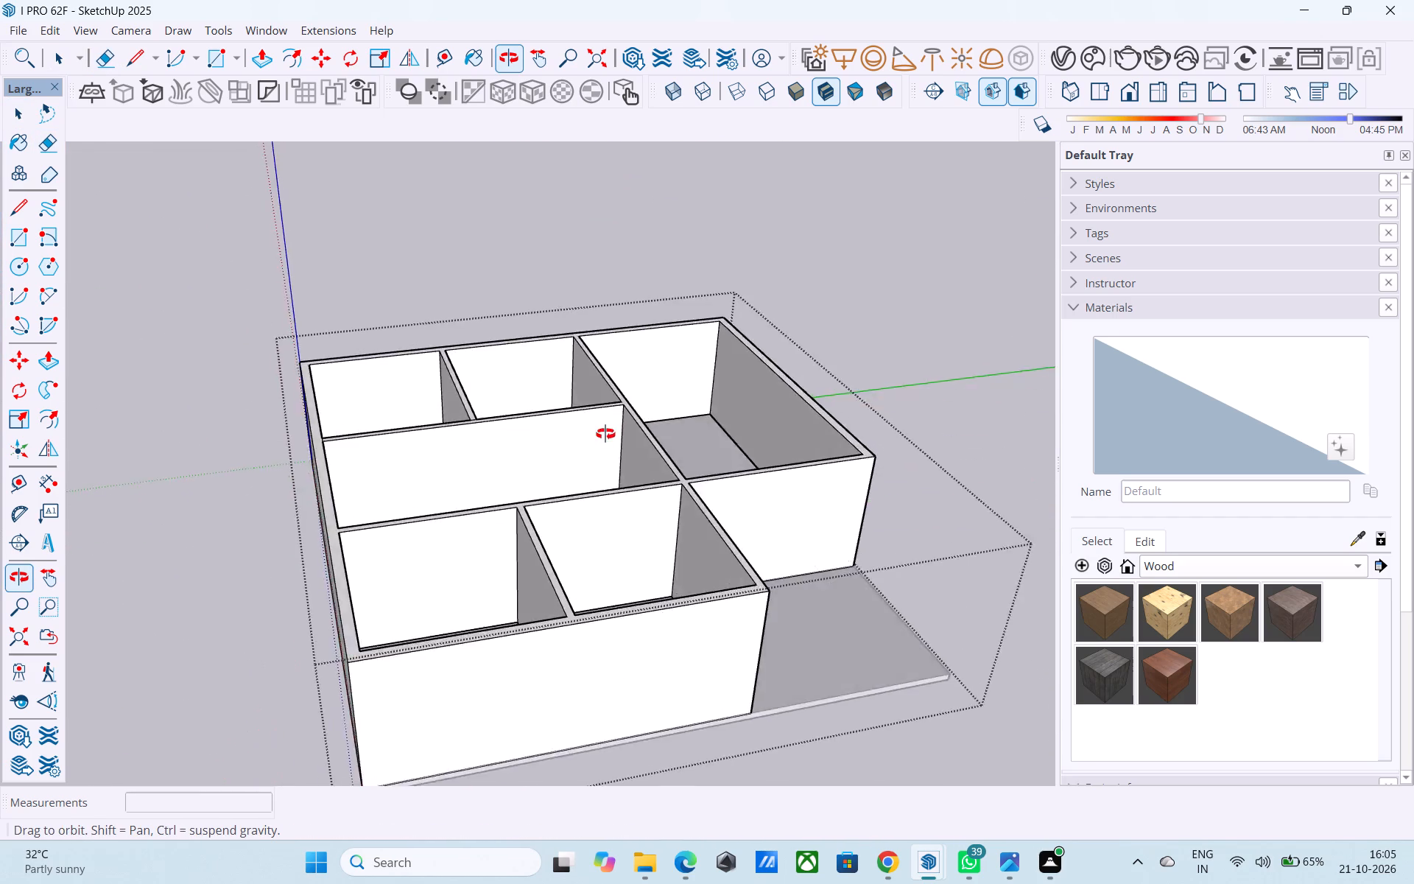
middle_click_drag(605, 434, 763, 331)
scroll(555, 356, "down", 2)
middle_click_drag(544, 362, 169, 584)
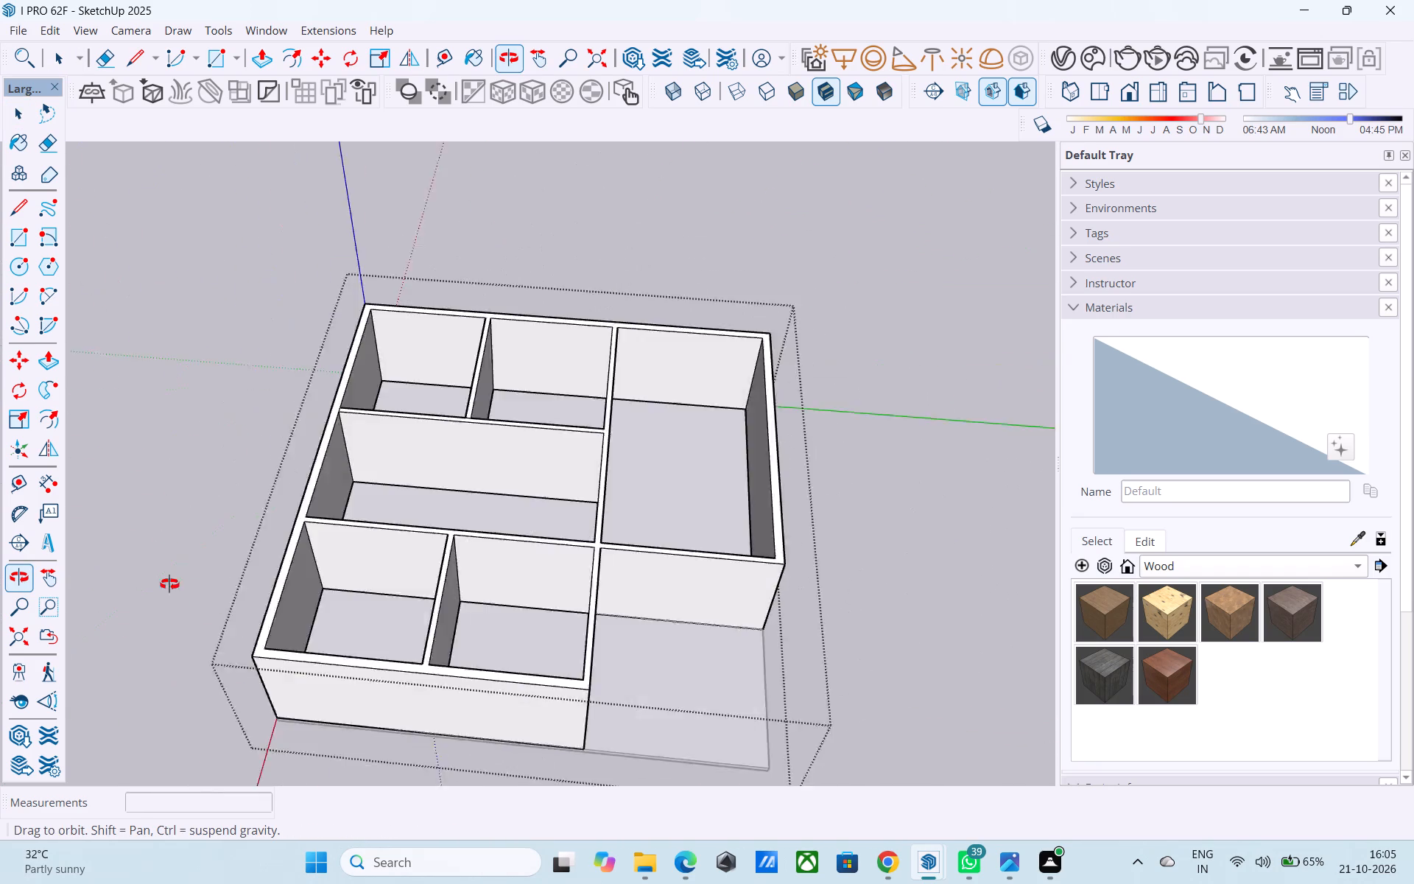
middle_click_drag(169, 584, 160, 582)
middle_click_drag(566, 490, 834, 180)
scroll(650, 321, "up", 4)
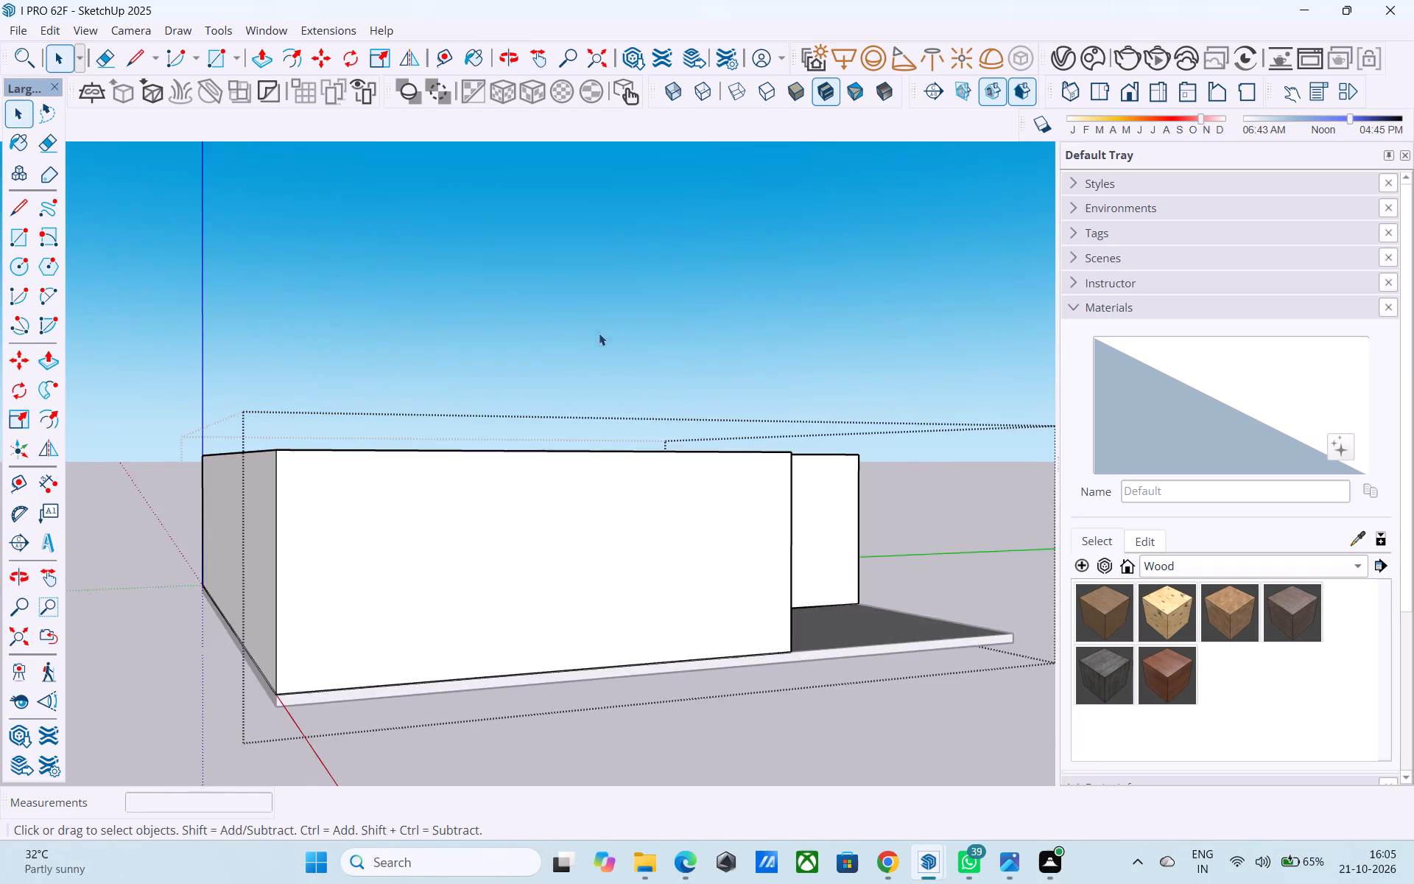
scroll(596, 319, "down", 1)
middle_click_drag(594, 319, 581, 412)
scroll(577, 353, "down", 3)
middle_click_drag(602, 353, 307, 328)
middle_click_drag(316, 344, 594, 304)
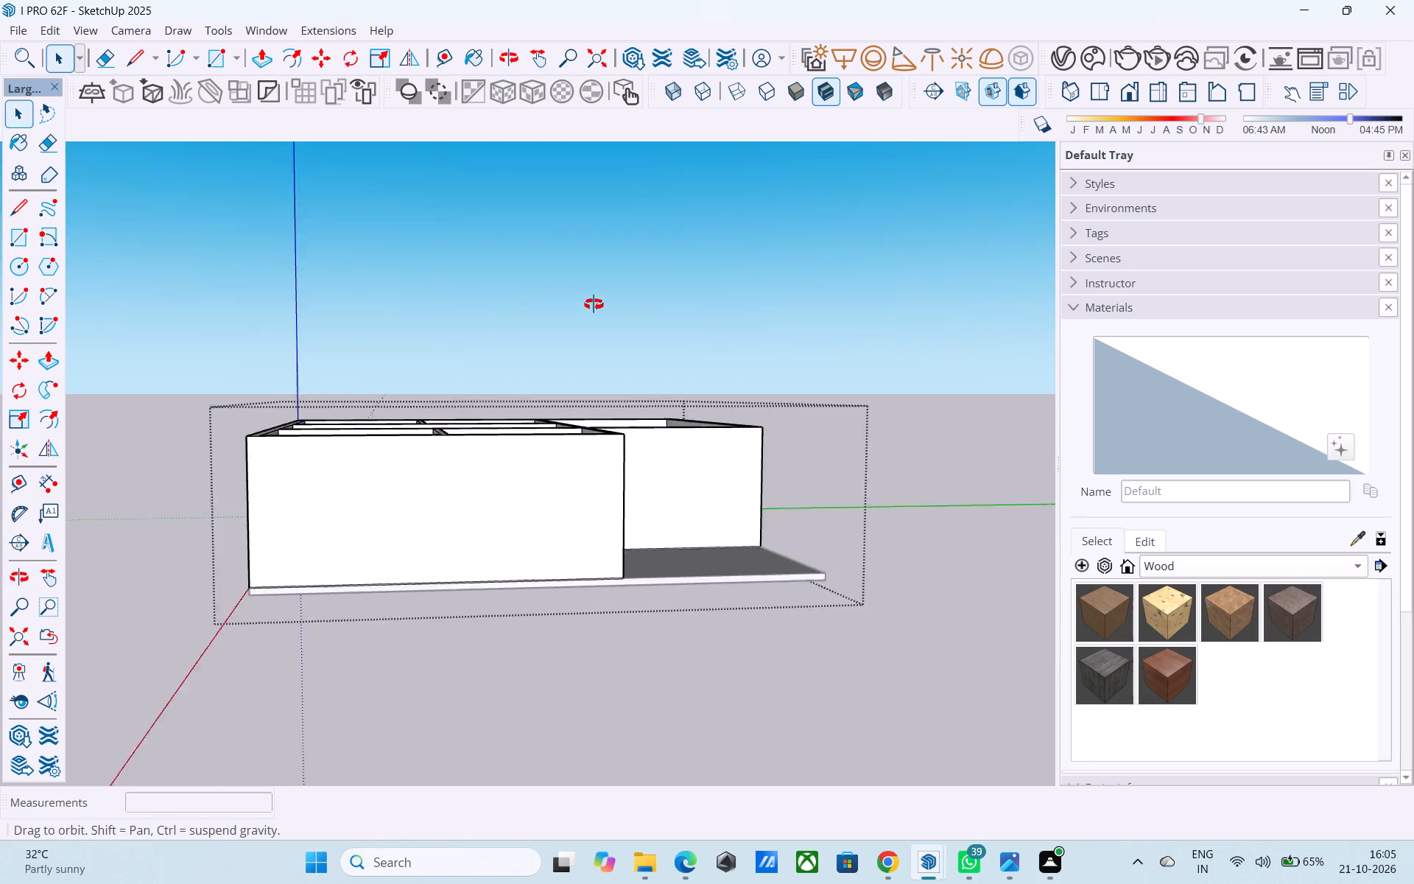
middle_click_drag(594, 304, 590, 306)
middle_click_drag(435, 370, 658, 434)
middle_click_drag(577, 462, 294, 554)
scroll(627, 449, "down", 2)
middle_click_drag(596, 471, 138, 755)
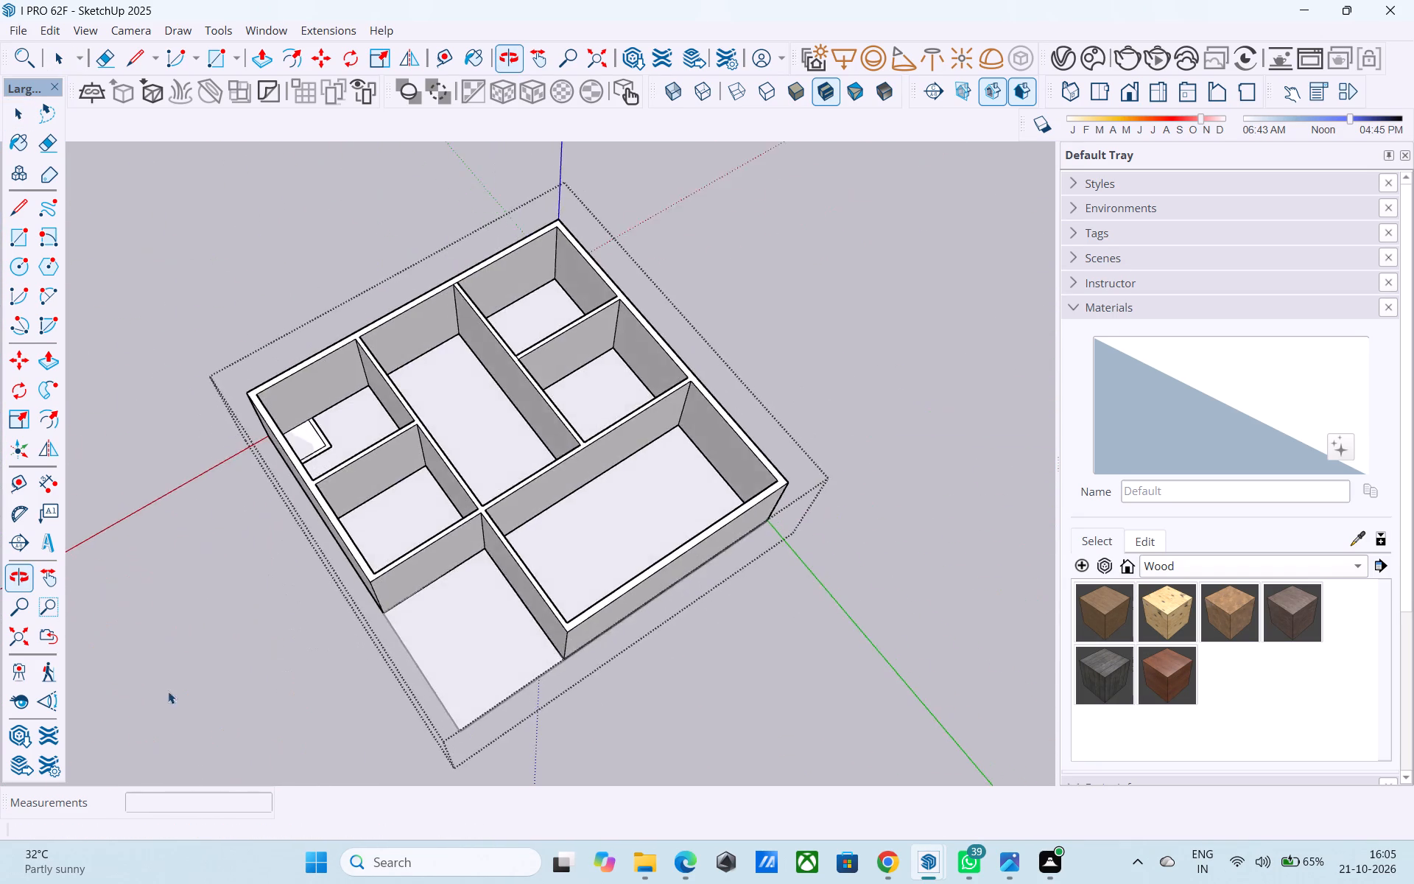
scroll(309, 570, "down", 2)
middle_click_drag(311, 580, 597, 661)
scroll(602, 648, "down", 3)
scroll(413, 432, "up", 4)
middle_click_drag(446, 466, 674, 253)
scroll(634, 373, "up", 3)
middle_click_drag(535, 480, 552, 628)
scroll(552, 627, "up", 1)
middle_click_drag(526, 593, 725, 431)
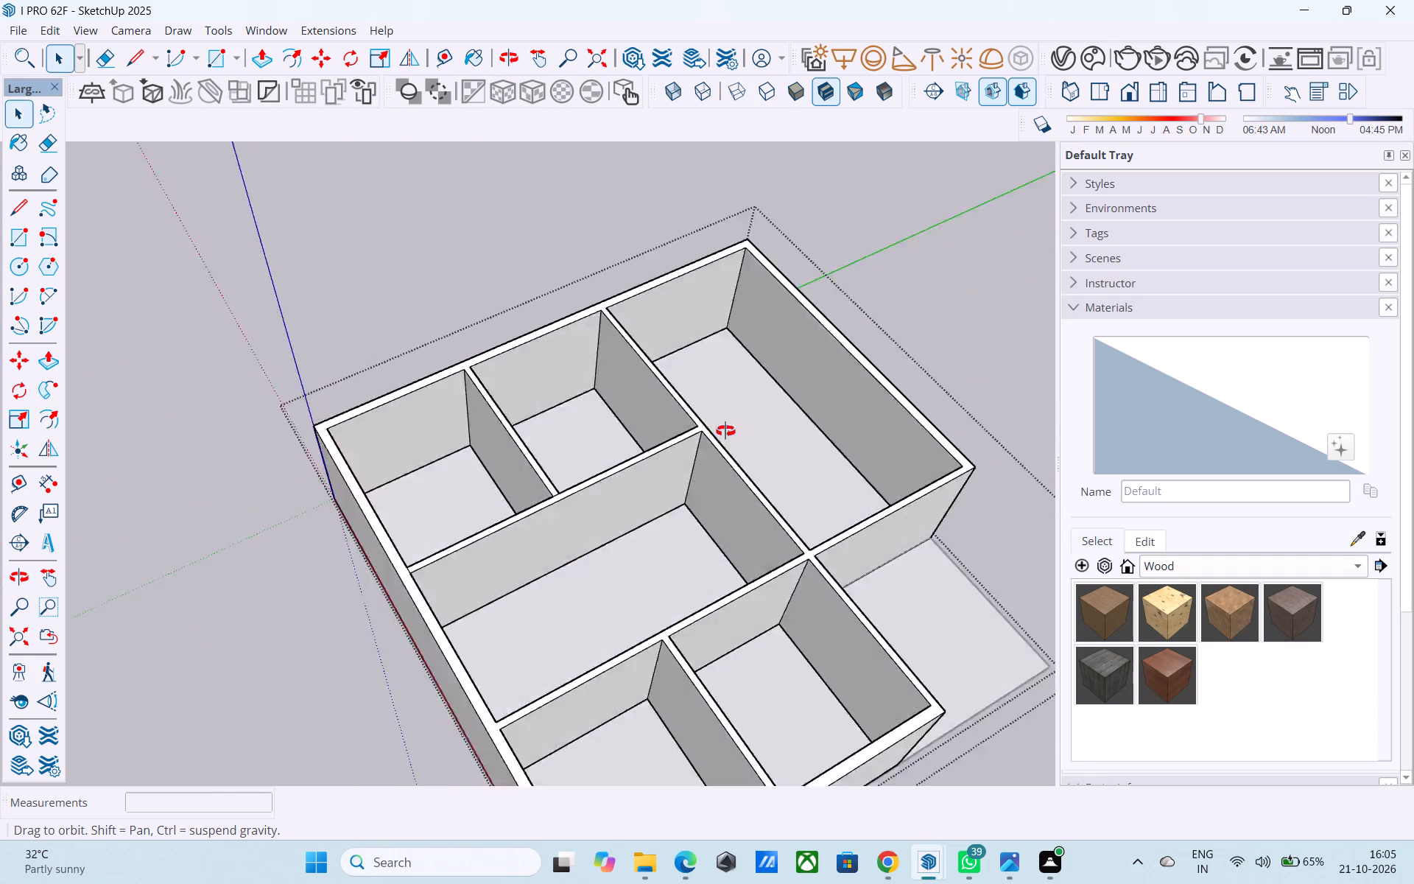
middle_click_drag(725, 431, 253, 226)
middle_click_drag(457, 307, 149, 464)
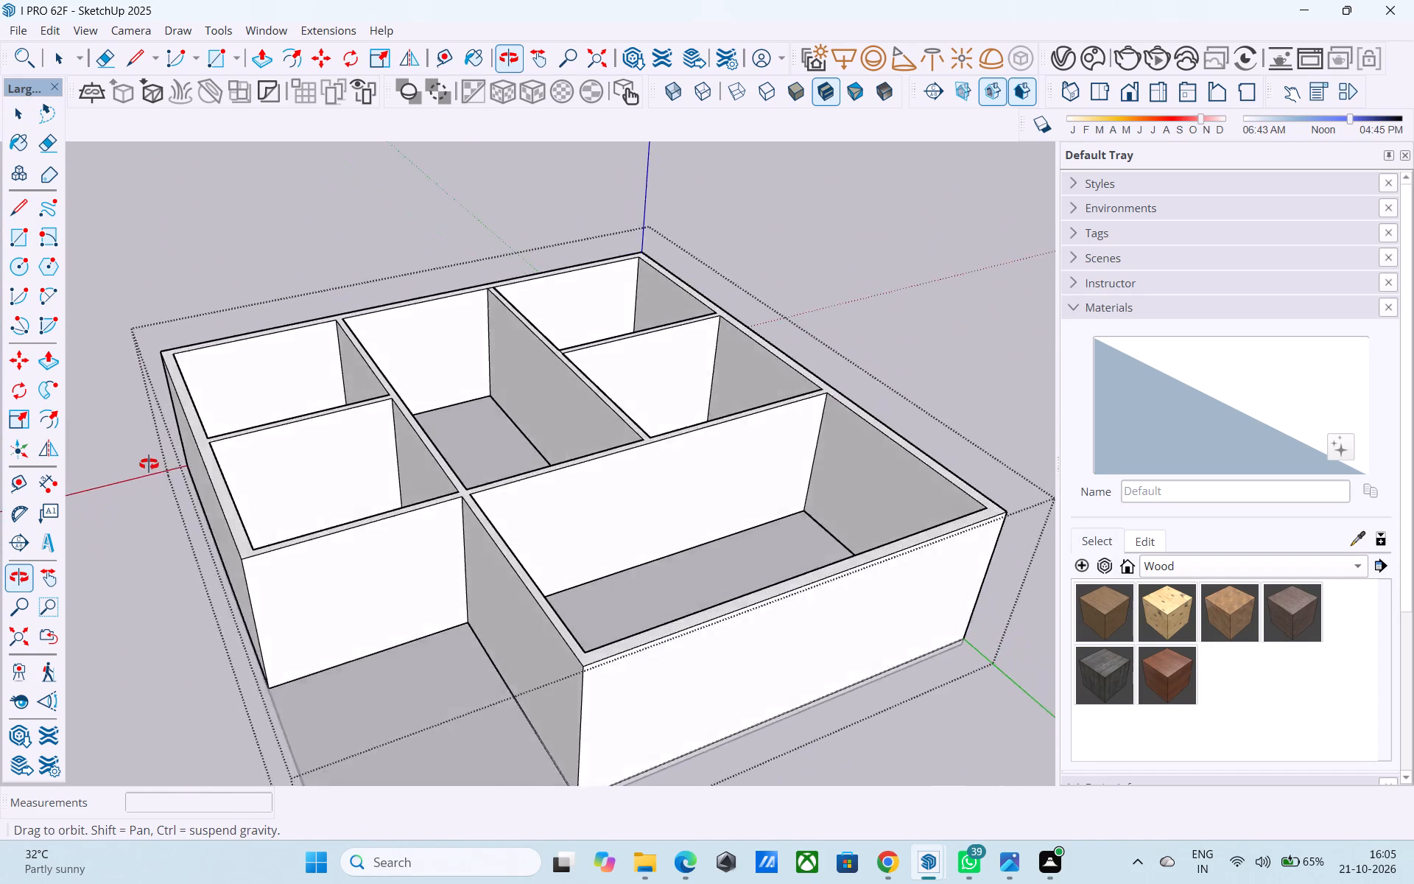
middle_click_drag(149, 464, 588, 373)
middle_click_drag(510, 461, 652, 308)
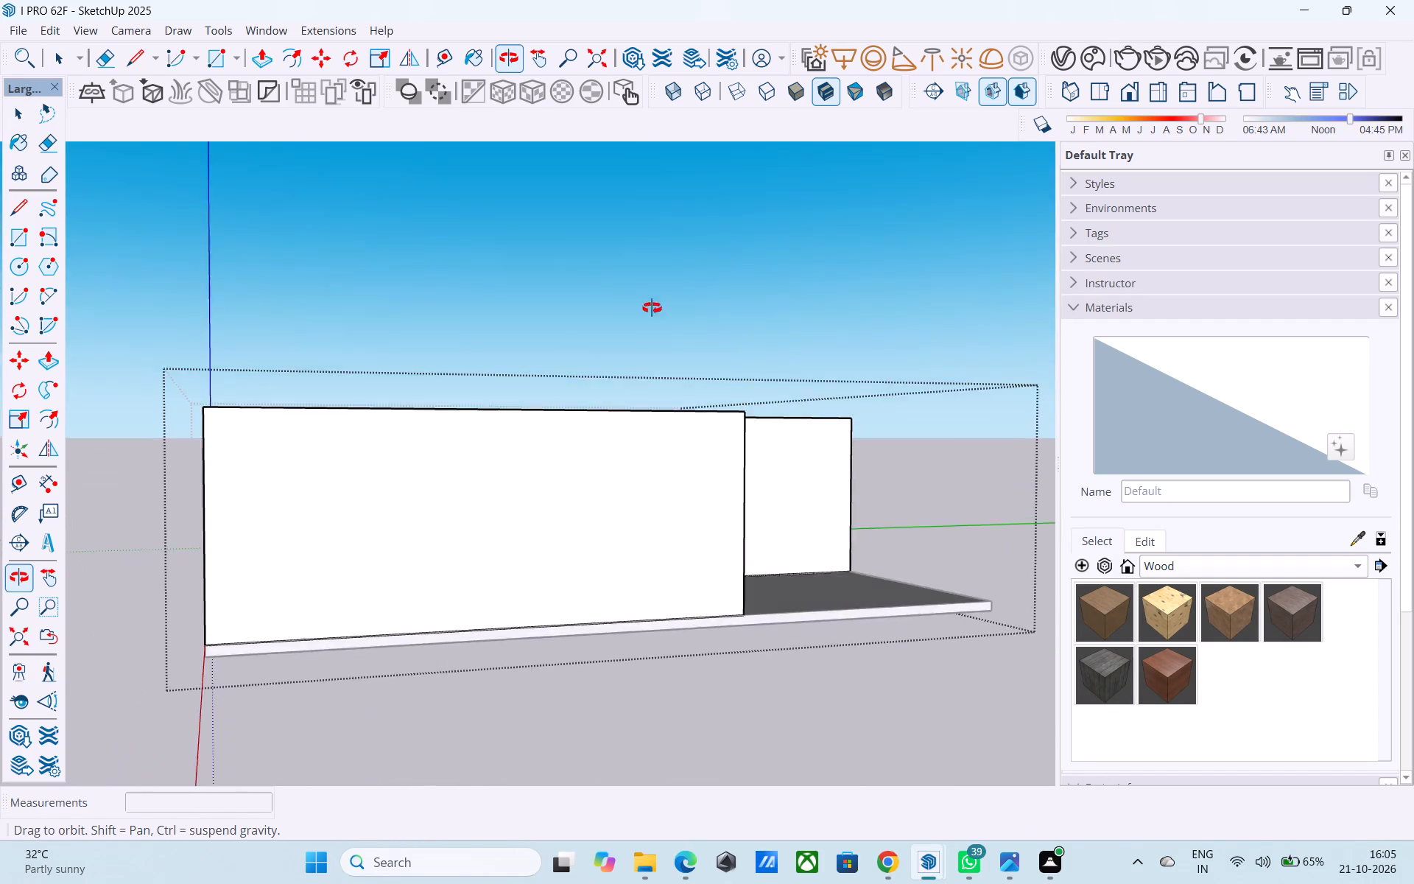
middle_click_drag(652, 308, 613, 690)
middle_click_drag(650, 197, 640, 410)
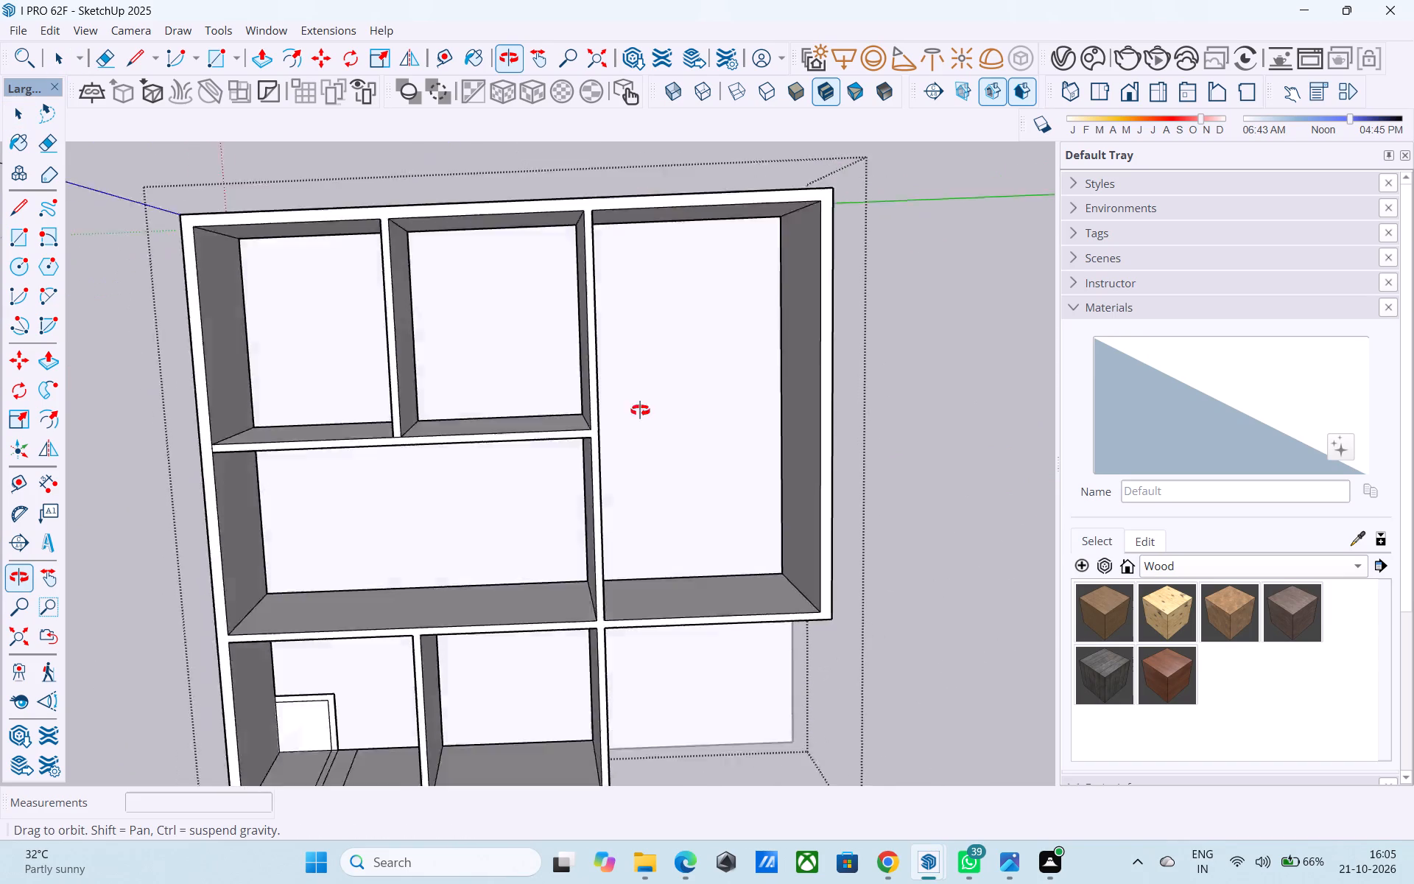
middle_click_drag(640, 410, 639, 337)
scroll(606, 339, "down", 2)
middle_click_drag(511, 537, 565, 498)
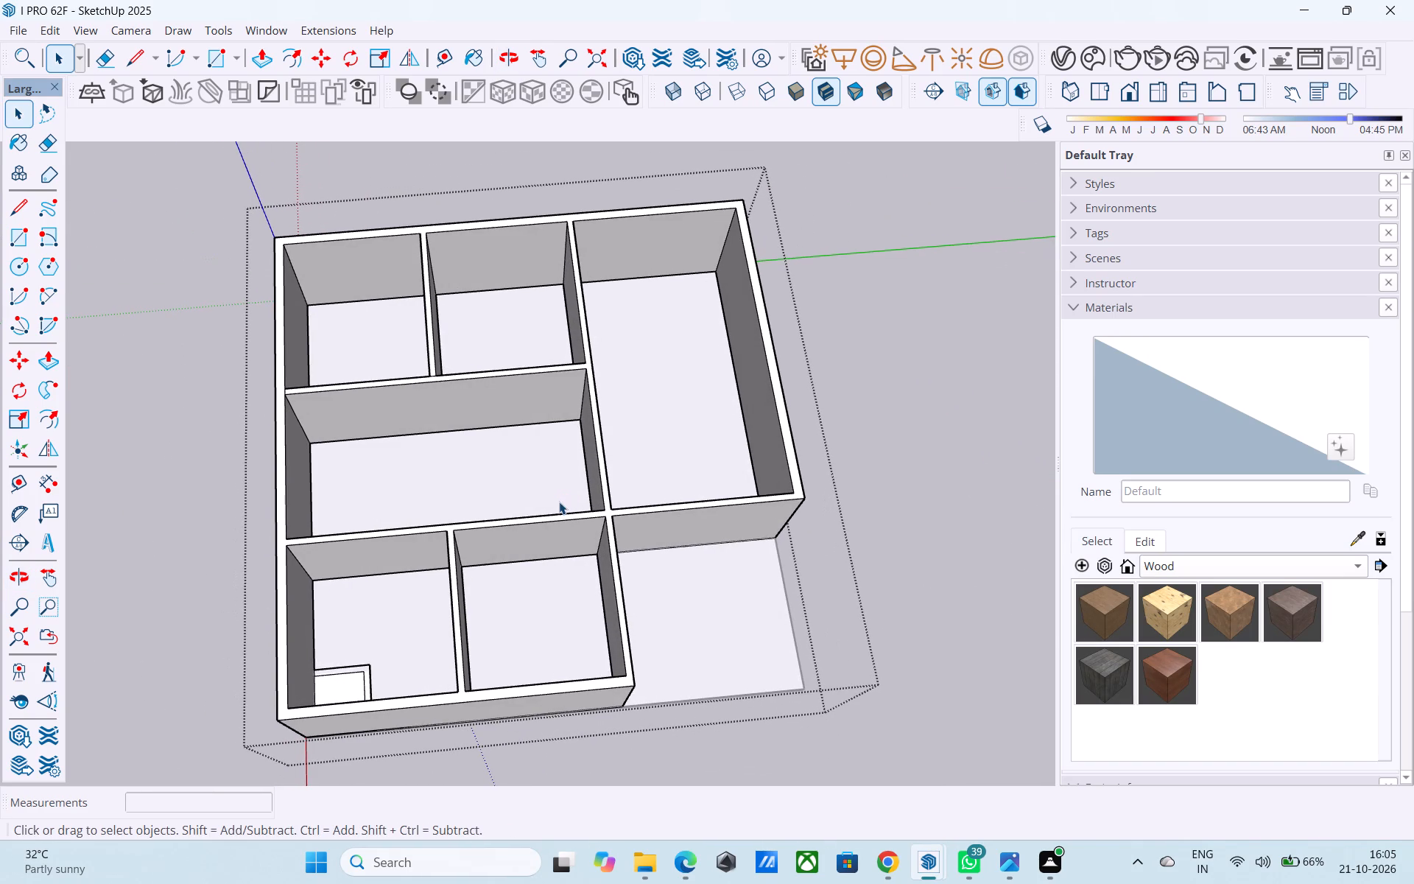
scroll(551, 488, "down", 2)
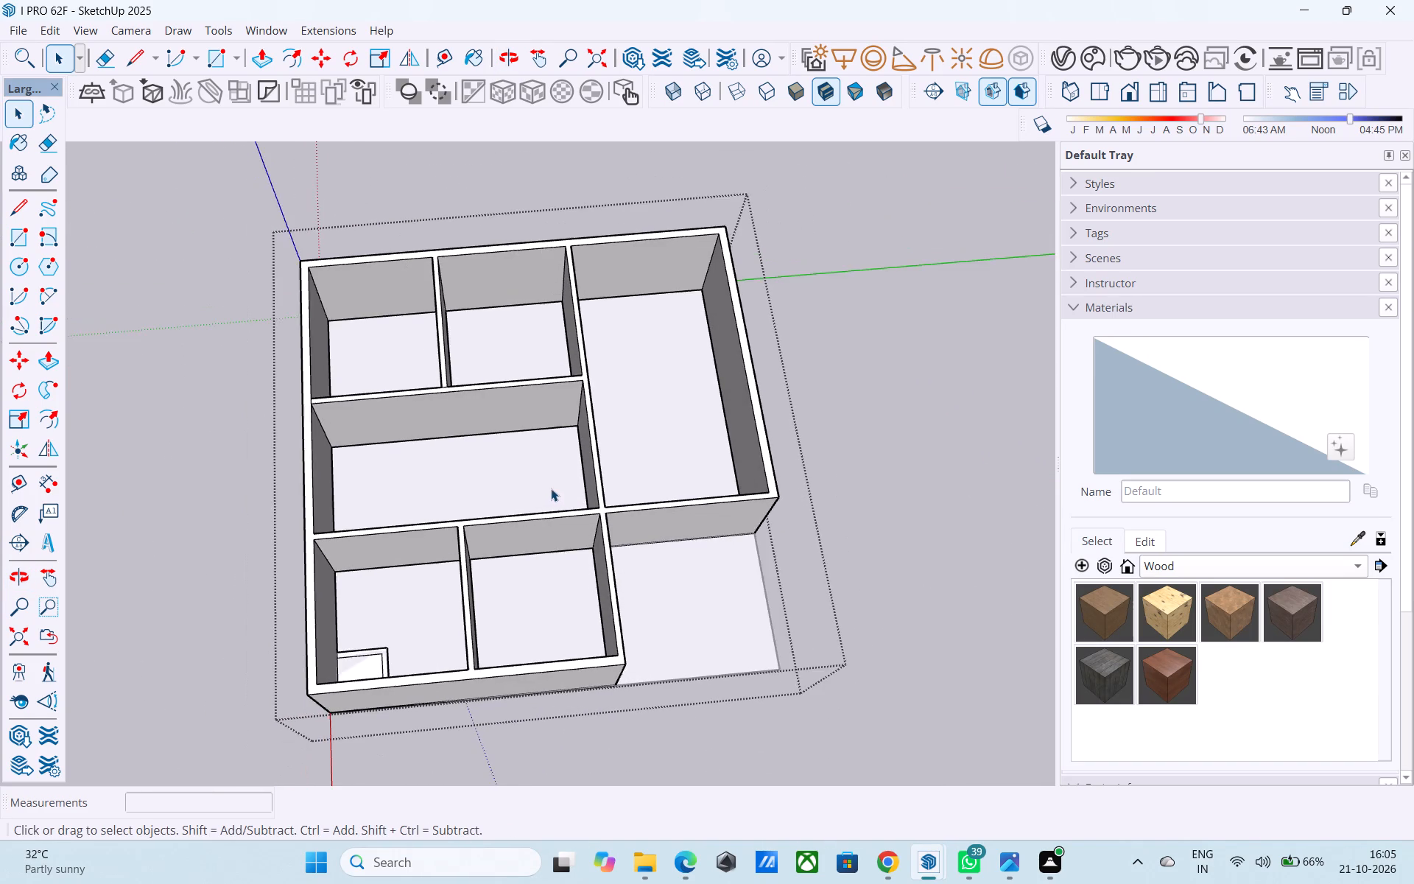
Draw a 13' 6" by 11' 6" rectangle across the wall tops of the corner room nearest the origin, between its inner corners.
scroll(551, 488, "down", 4)
middle_click_drag(482, 494, 484, 462)
scroll(378, 365, "up", 13)
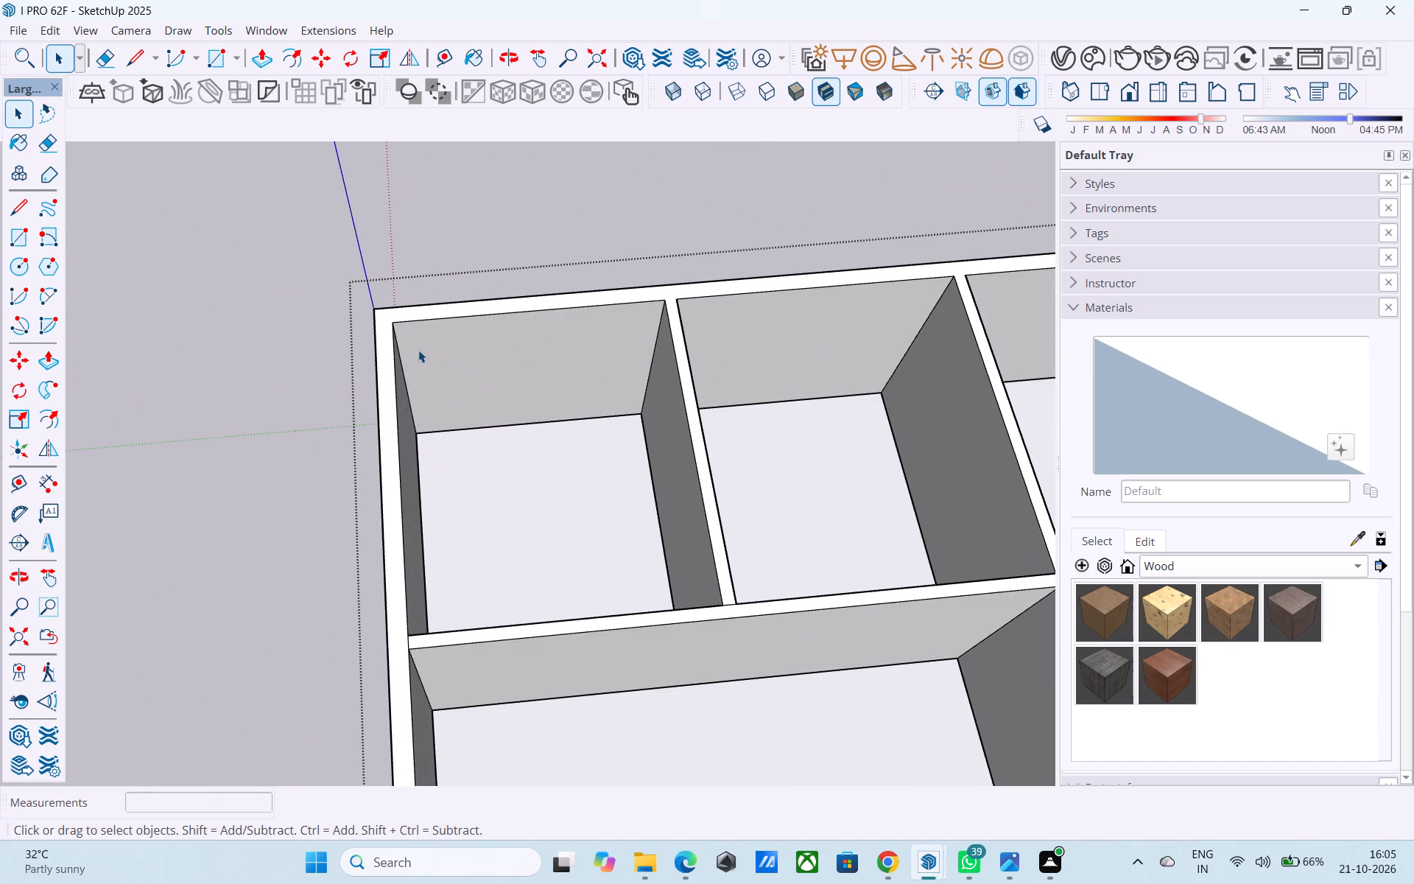
key("r")
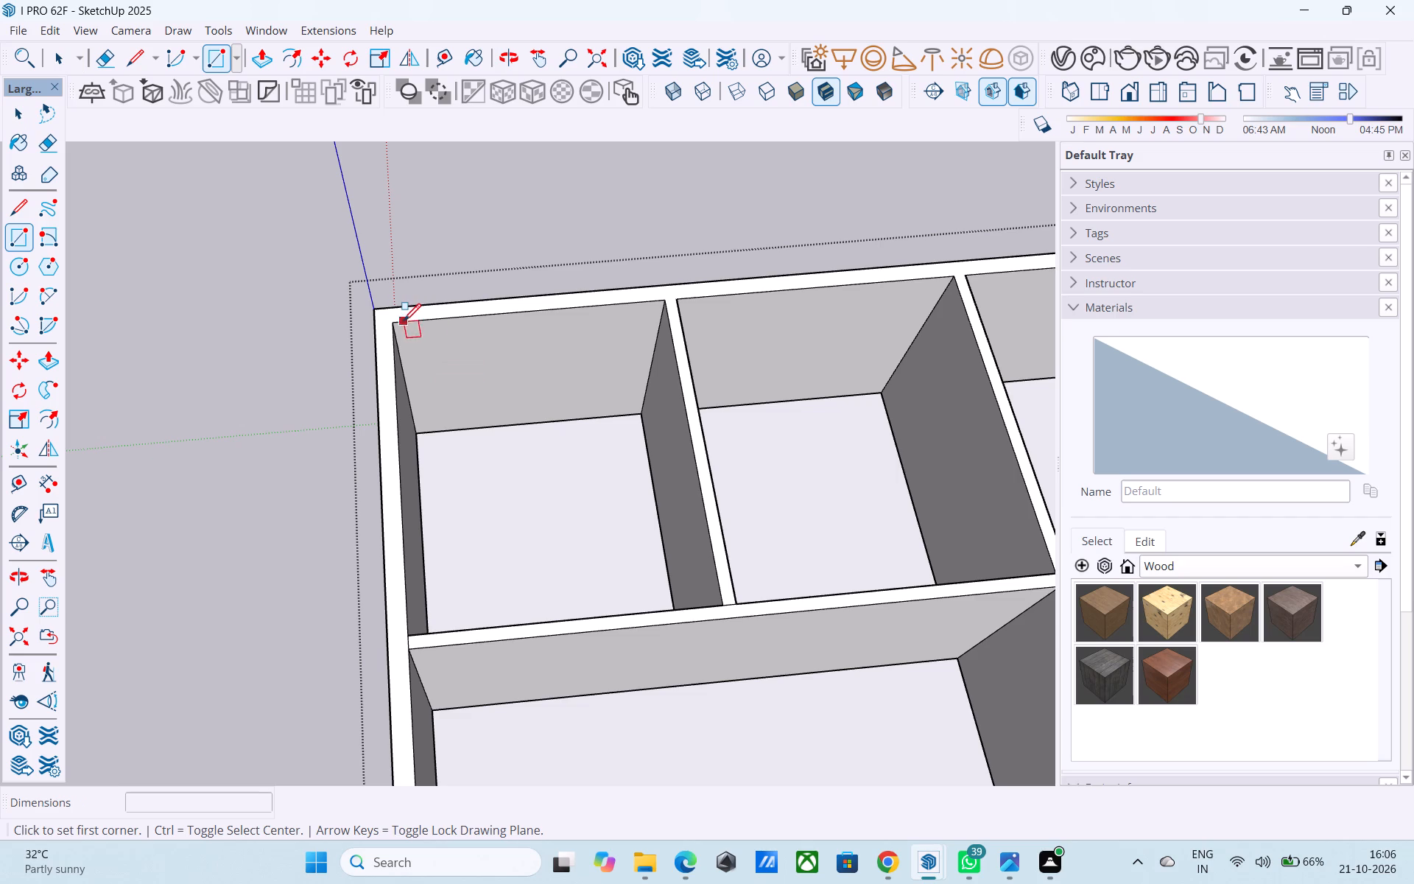
left_click(395, 323)
left_click(723, 604)
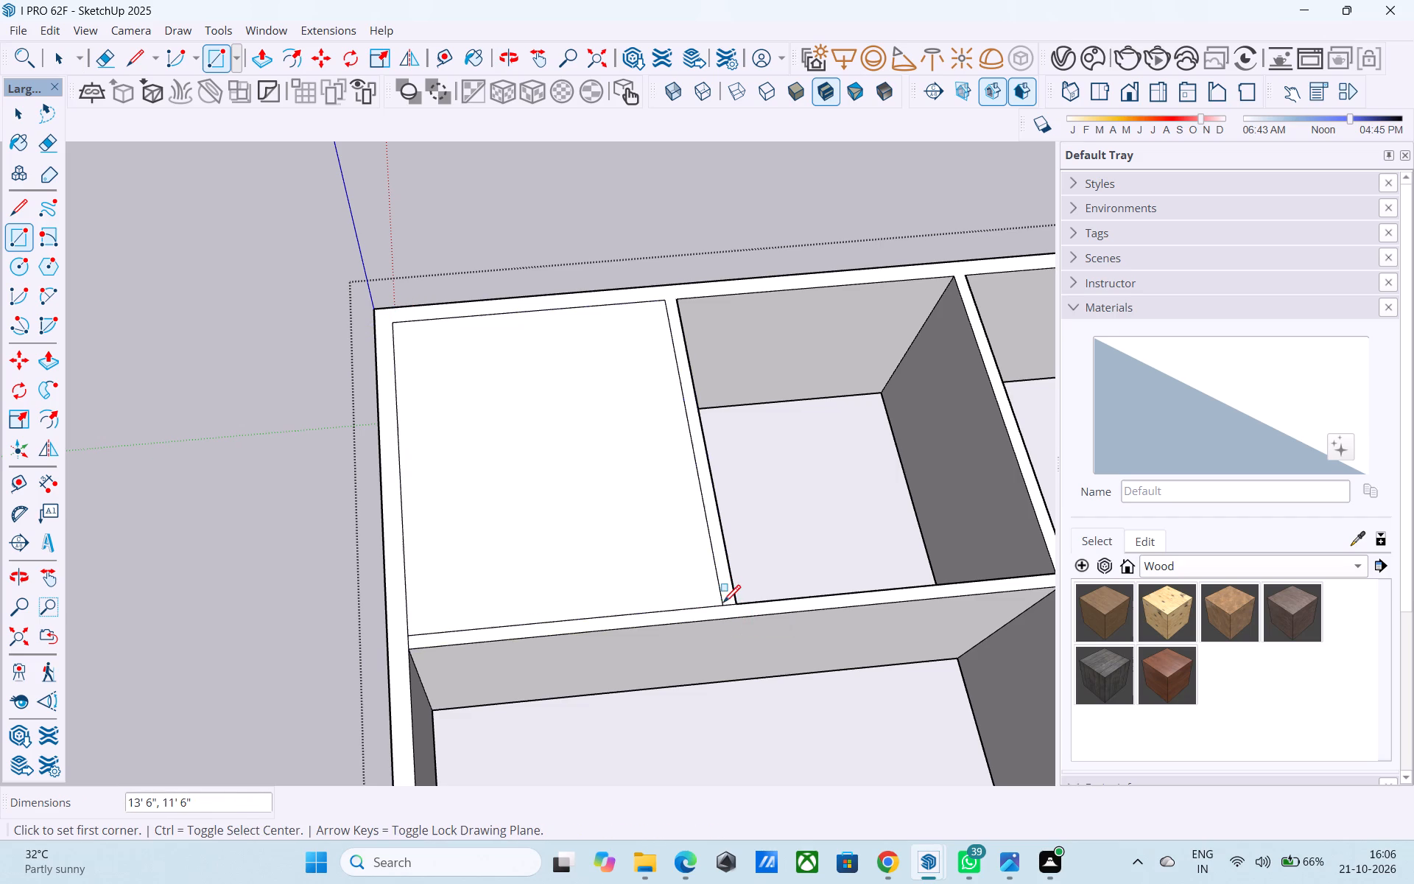
Reverse the new face covering the corner room.
scroll(252, 444, "down", 6)
key("space")
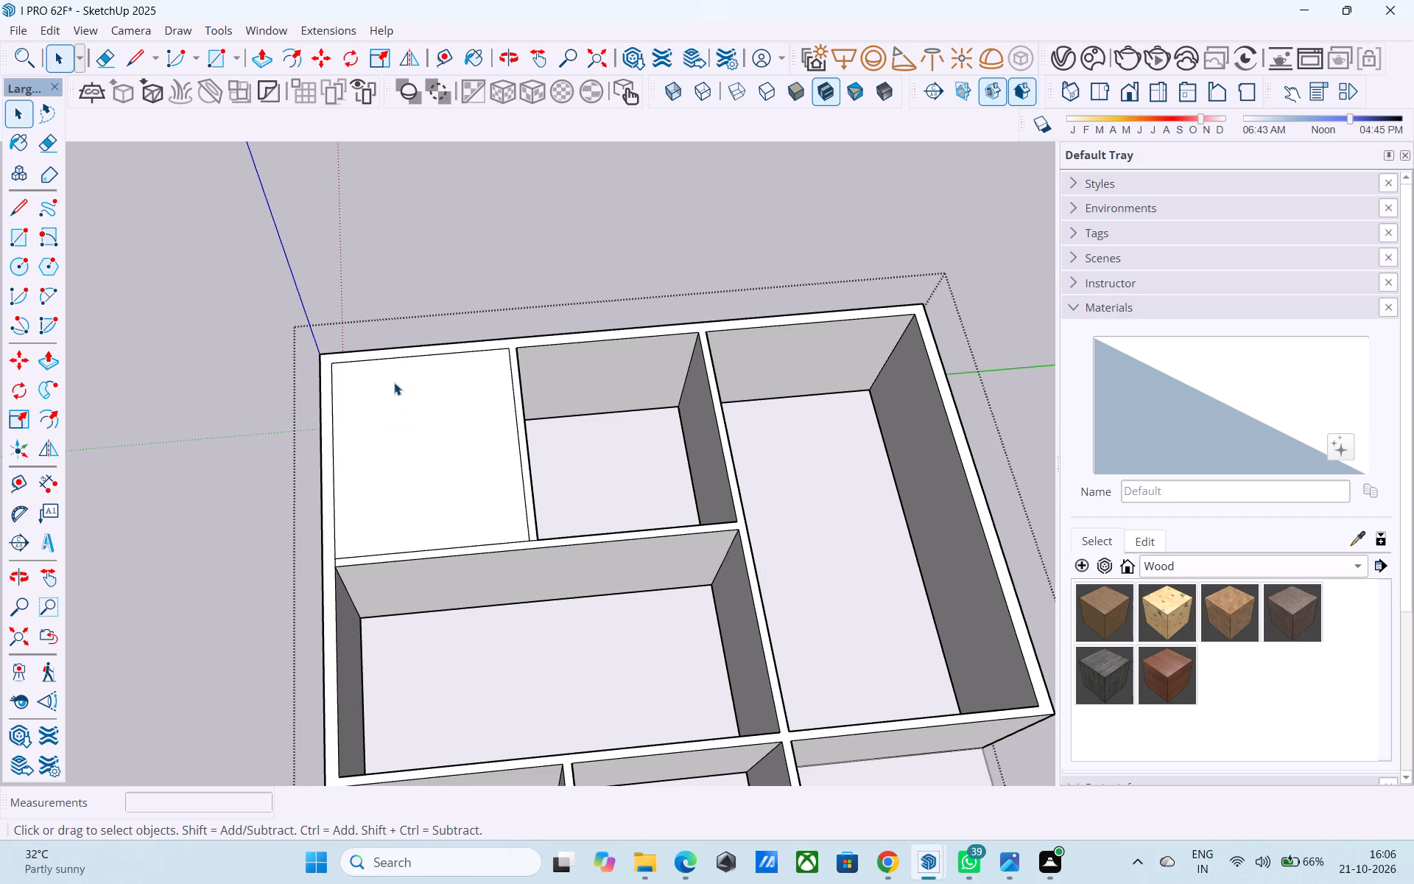
left_click(400, 448)
right_click(401, 448)
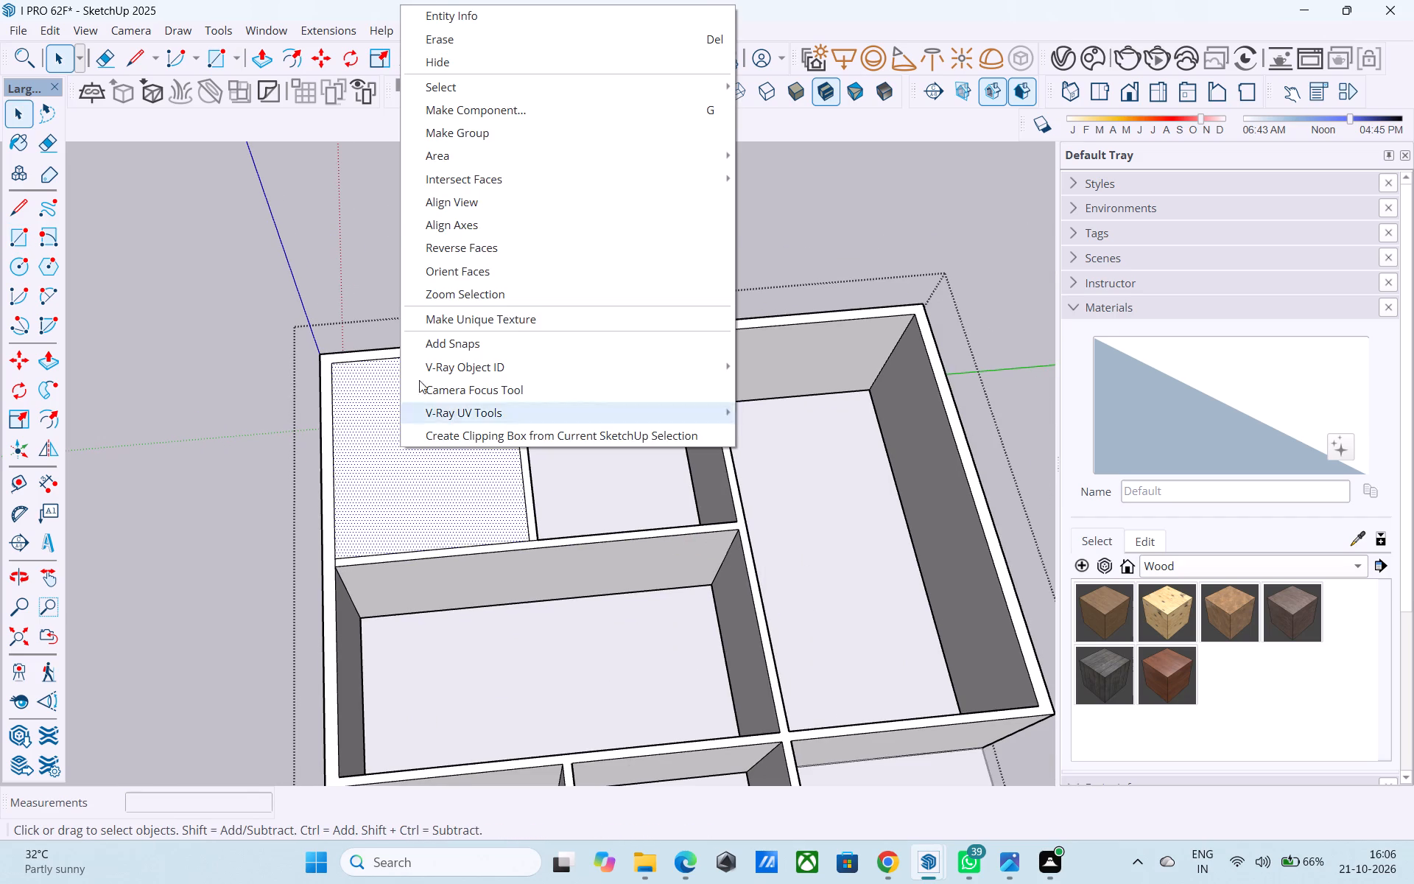
left_click(480, 254)
middle_click_drag(393, 312, 383, 297)
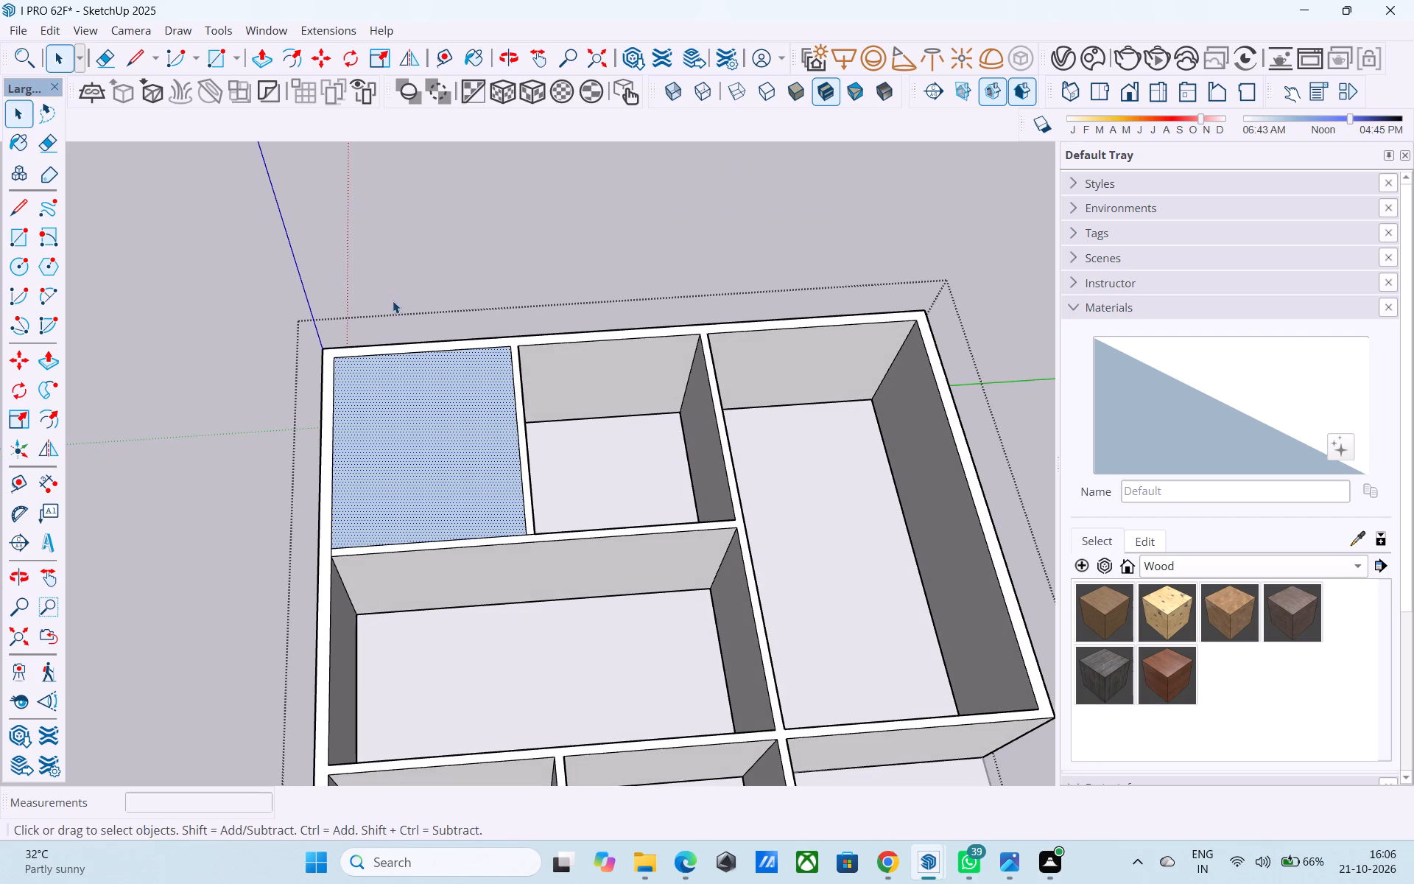
Draw a 6" vertical line upward from the covering face's corner nearest the origin.
key("l")
scroll(392, 297, "down", 1)
middle_click_drag(392, 297, 389, 332, "shift")
scroll(353, 380, "up", 2)
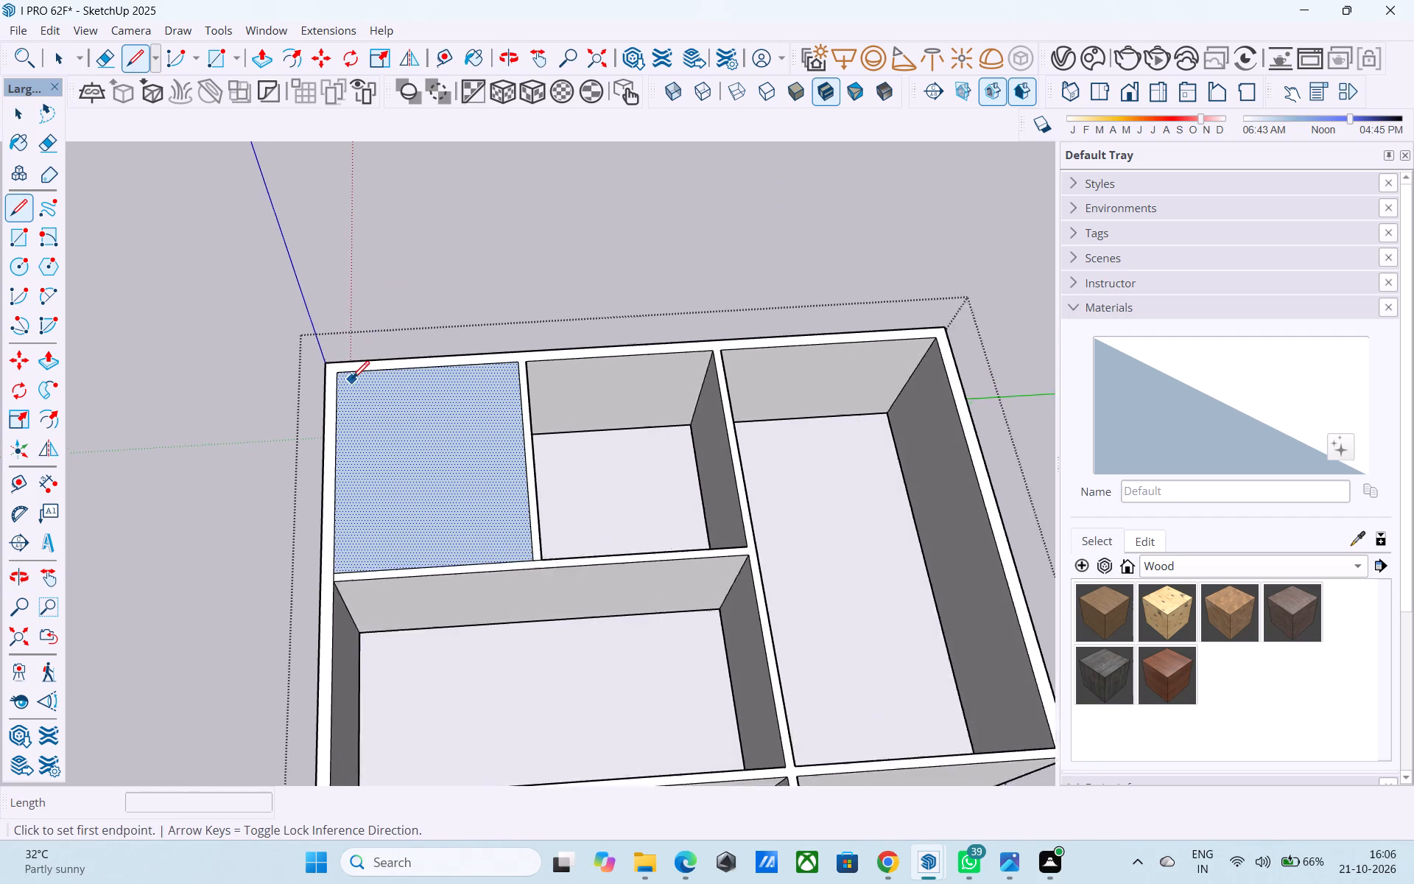
scroll(352, 380, "up", 2)
middle_click_drag(345, 372, 397, 285, "shift")
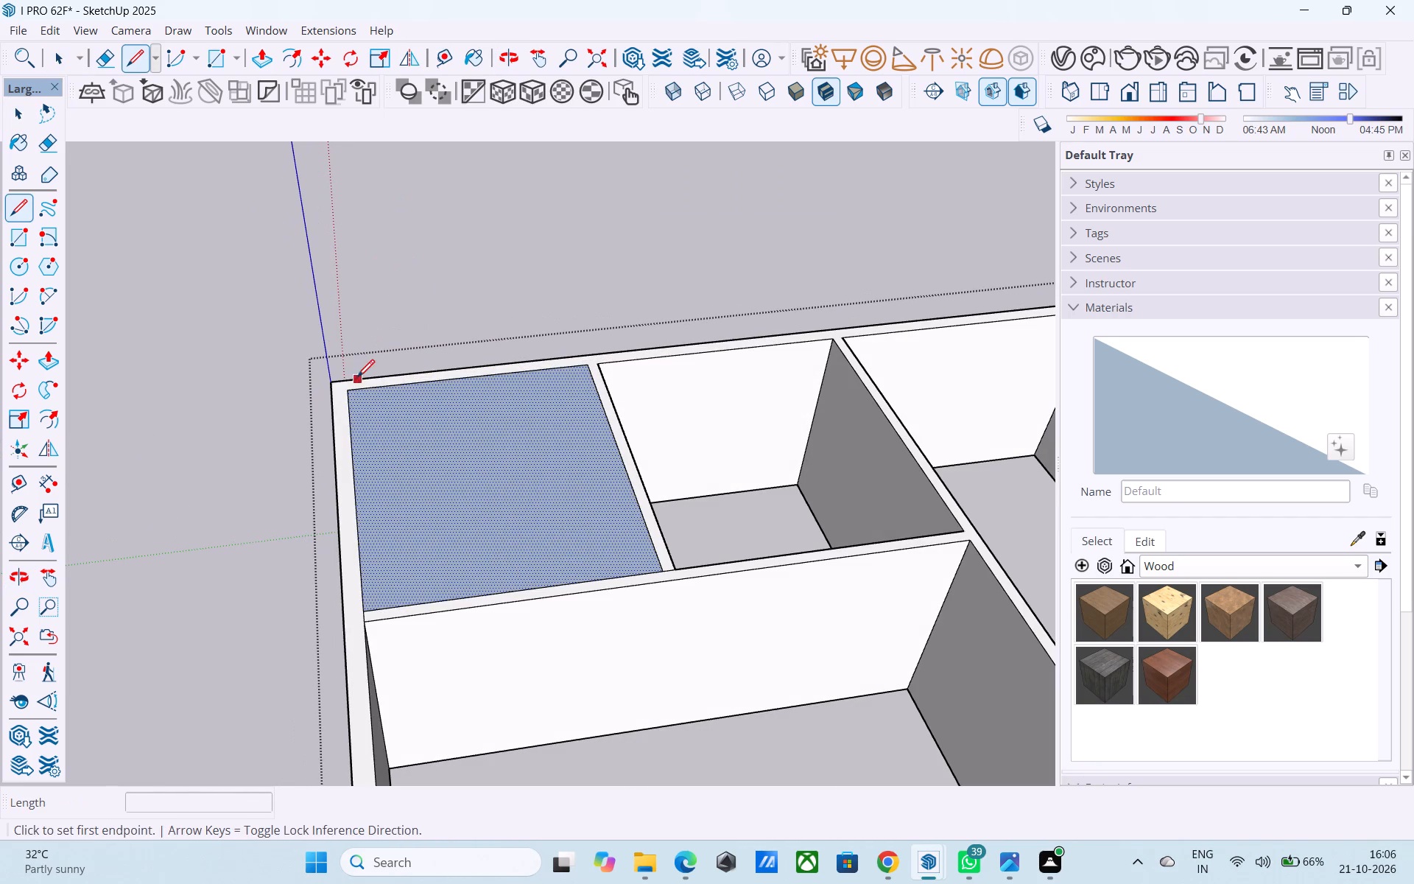
left_click(352, 390)
middle_click_drag(346, 356, 365, 236, "shift")
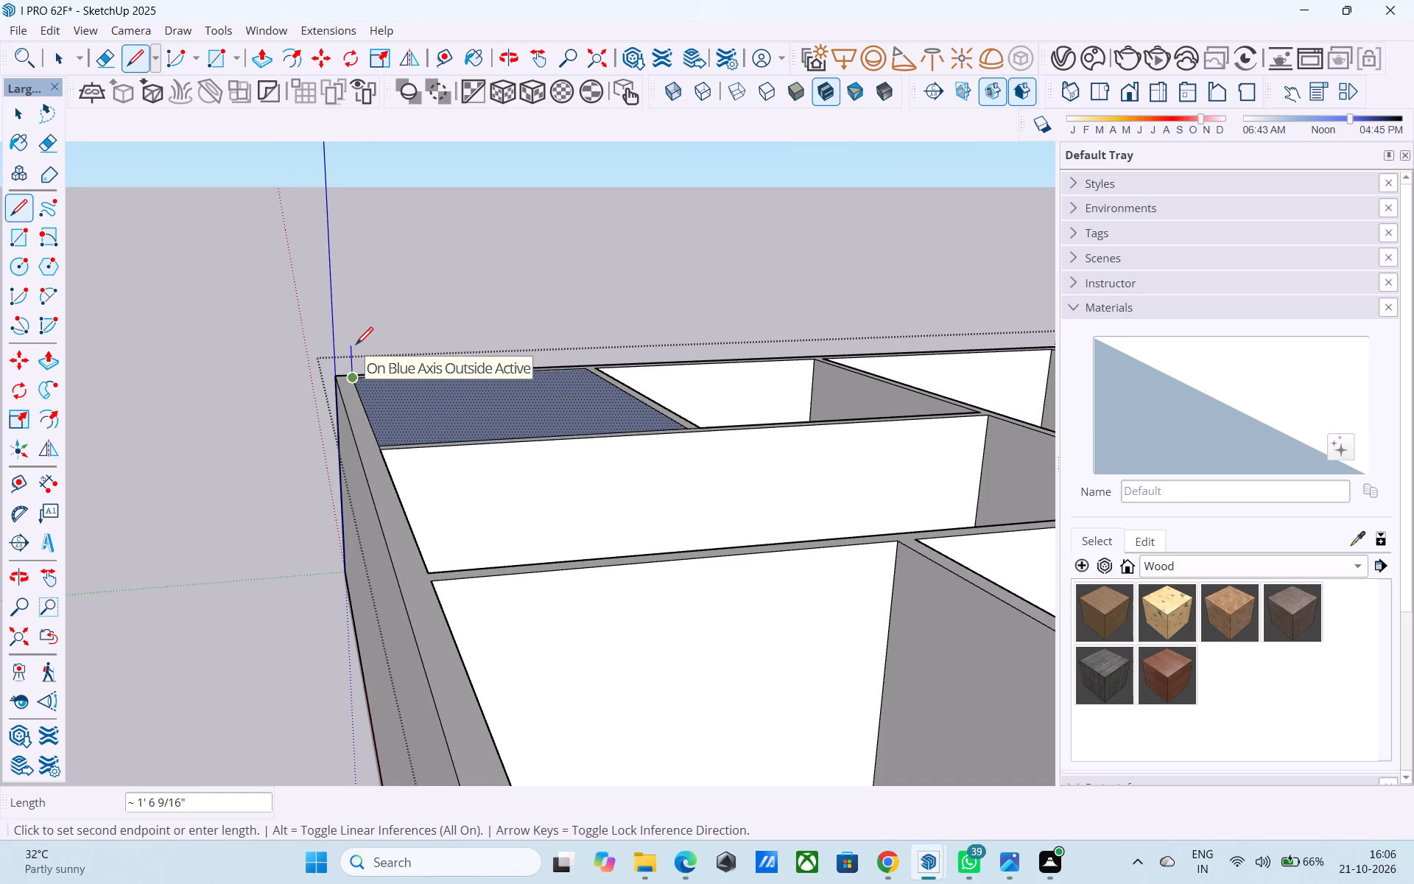
type("6\"")
key("Return")
key("space")
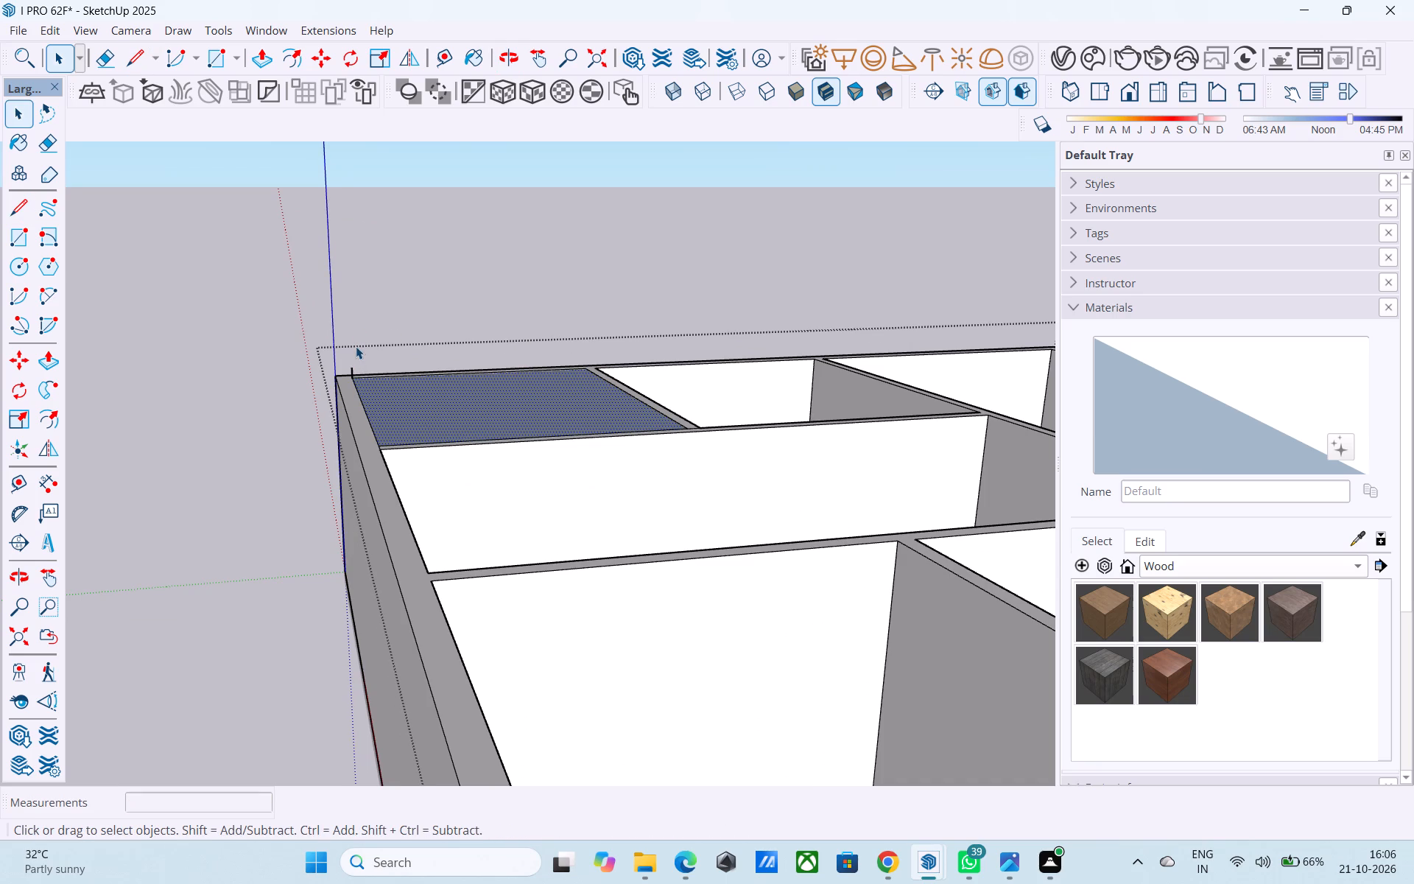
Draw a 6" vertical line upward from the covering face's diagonally opposite corner, where the two partitions meet.
key("l")
middle_click_drag(598, 510, 521, 582)
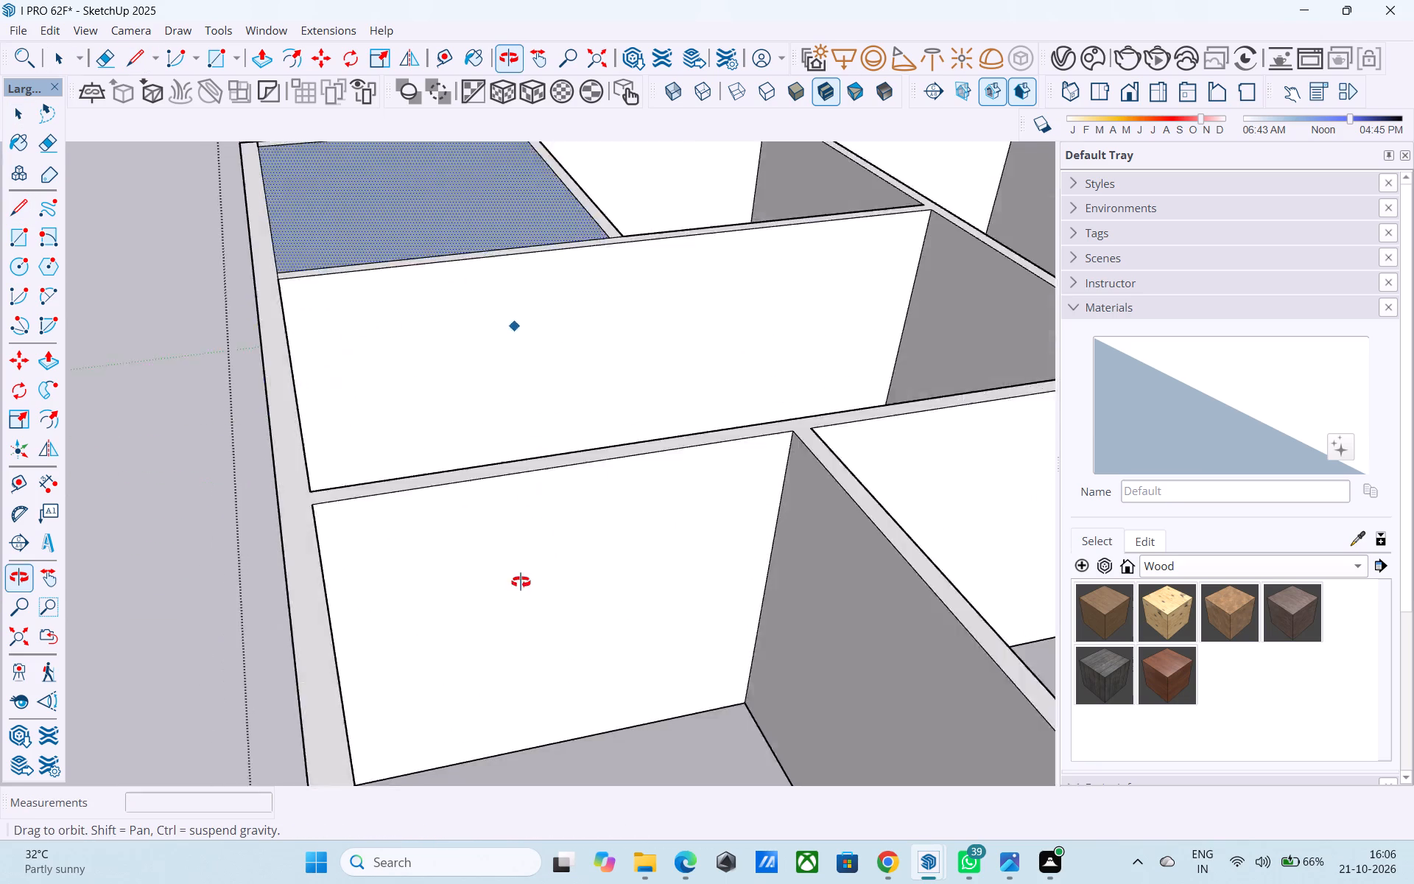
middle_click_drag(521, 582, 518, 597)
middle_click_drag(672, 311, 572, 663, "shift")
middle_click_drag(518, 606, 504, 522)
left_click(504, 479)
middle_click_drag(488, 473, 505, 540, "shift")
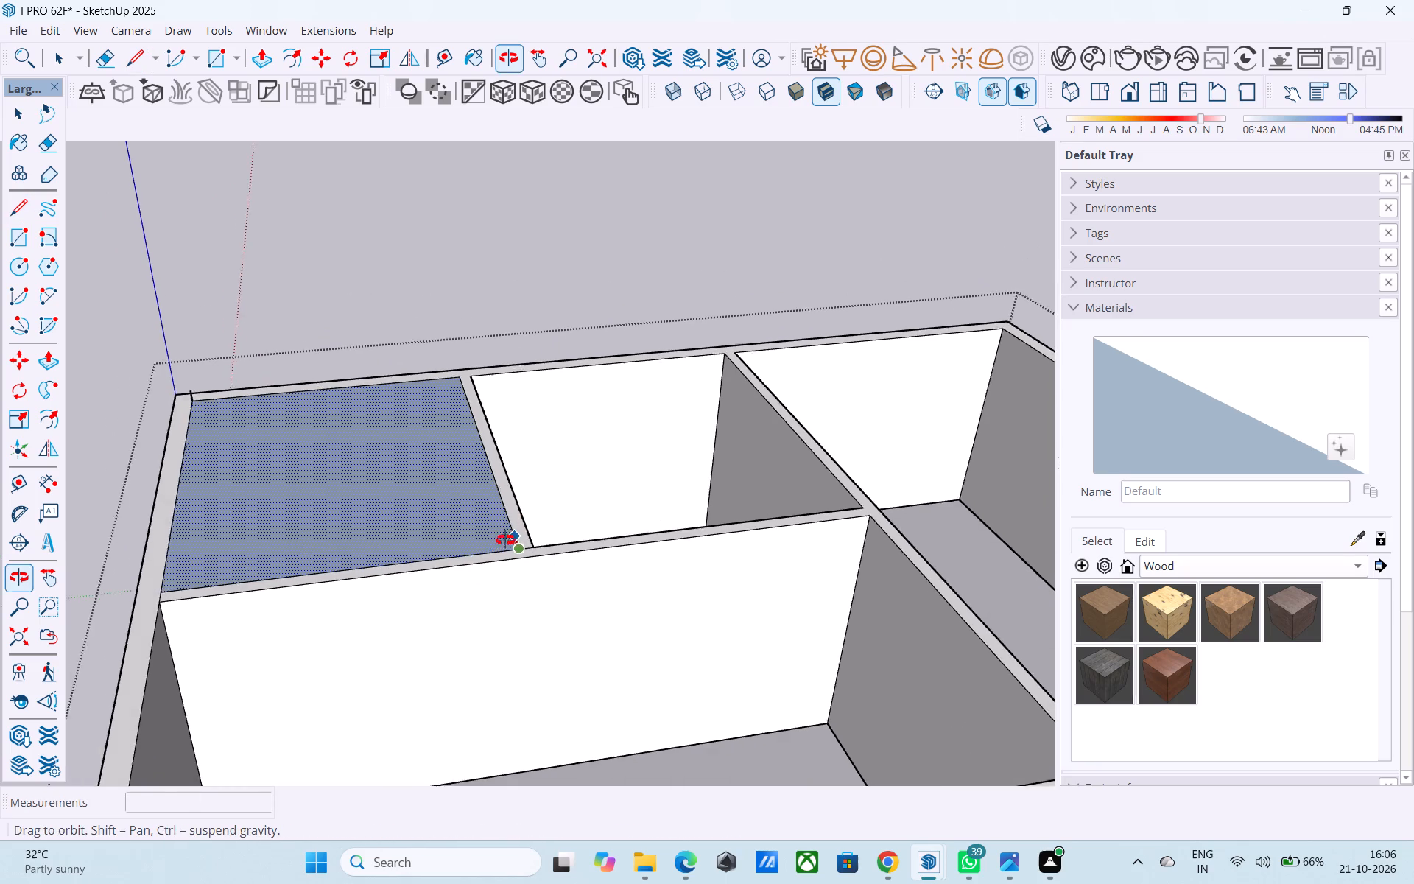
middle_click_drag(505, 540, 479, 412, "shift")
scroll(494, 366, "up", 1)
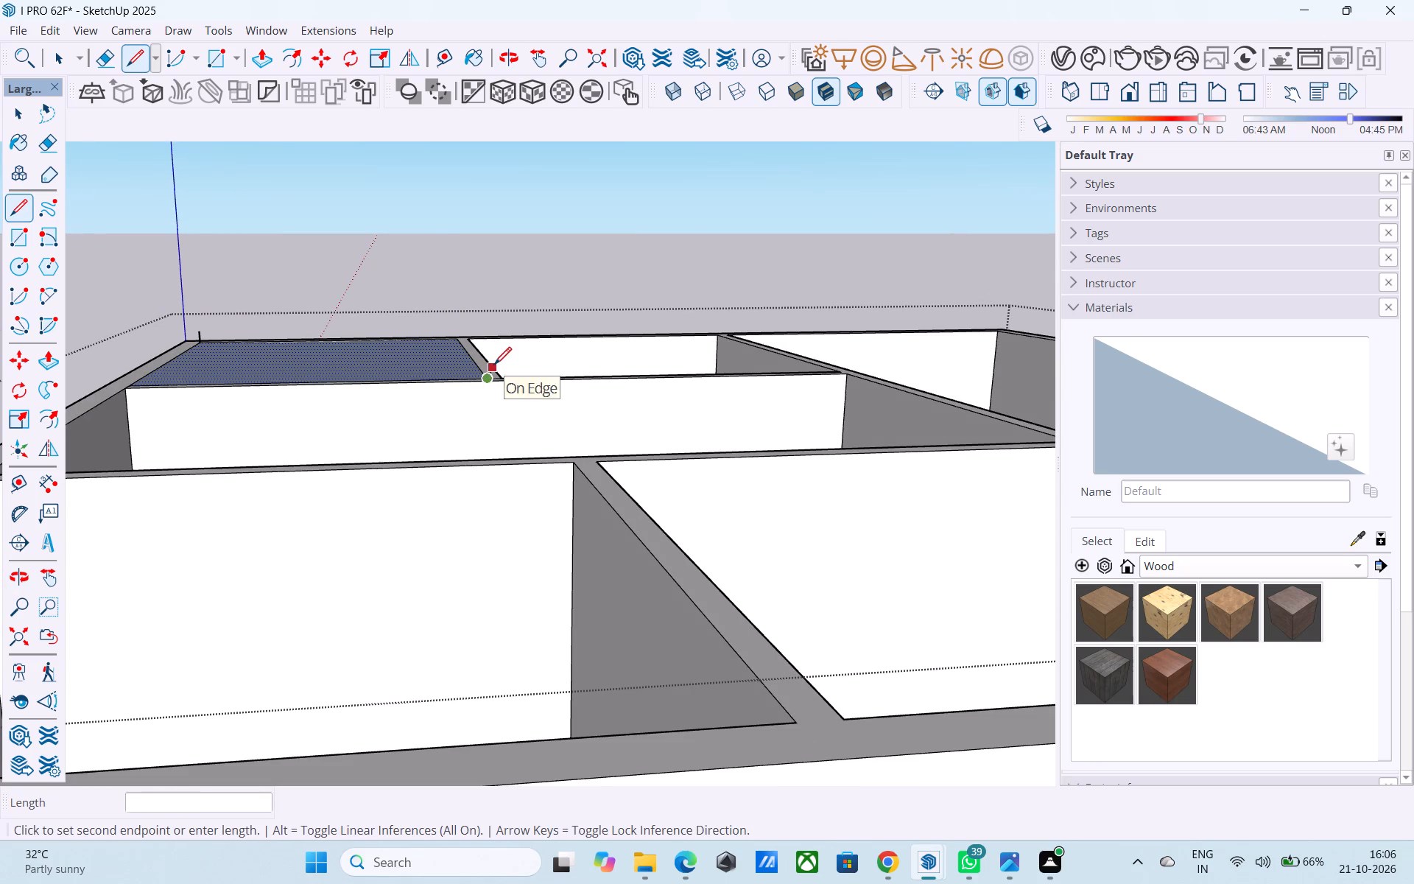
scroll(494, 366, "up", 5)
middle_click_drag(488, 383, 492, 338)
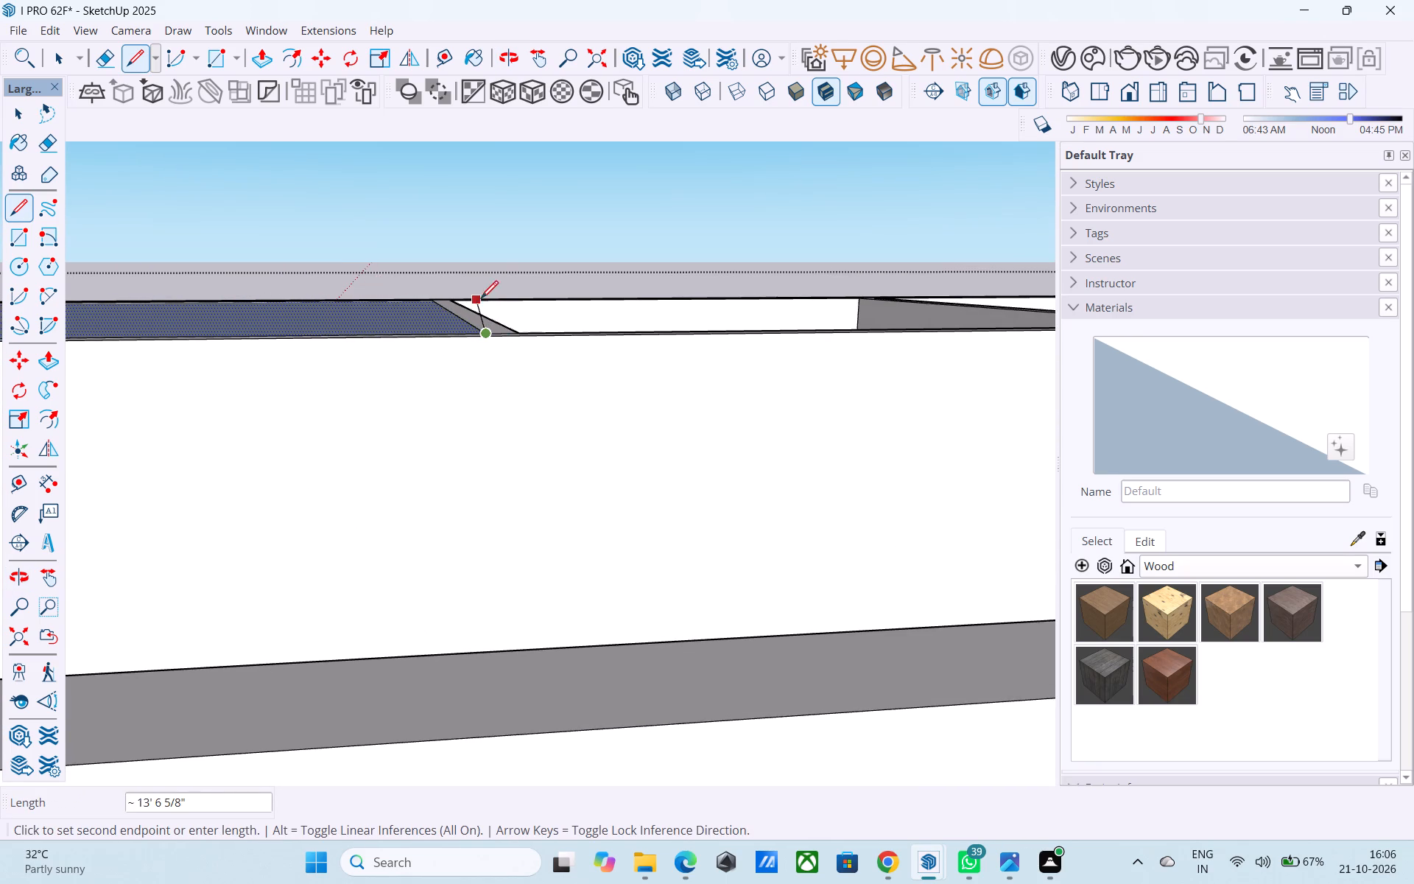
type("6\"")
key("Return")
Draw a 13' 6" by 11' 6" rectangle between the tops of the two 6" vertical lines.
key("r")
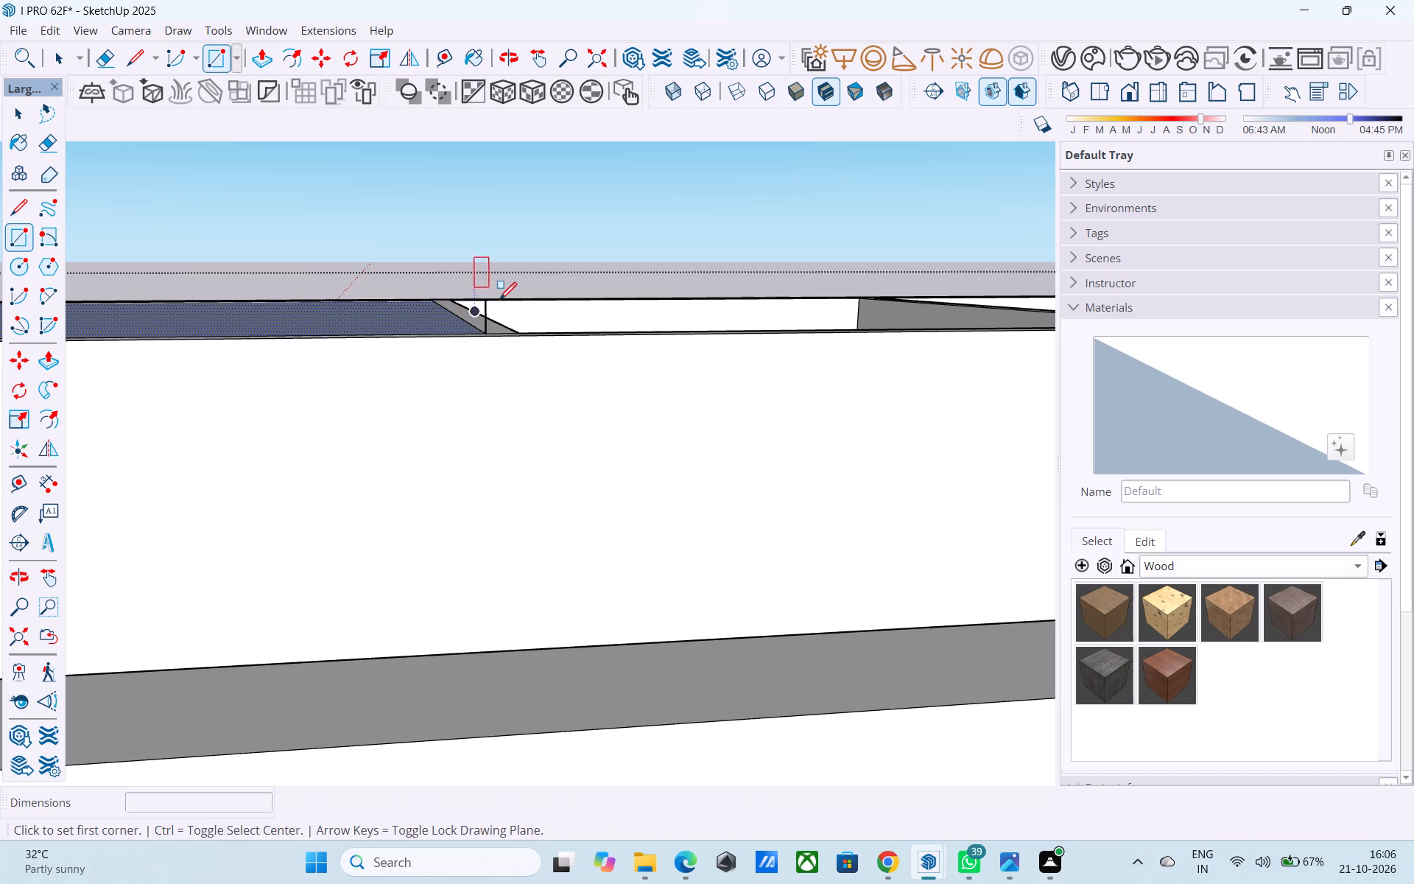
left_click(485, 303)
scroll(485, 248, "down", 3)
middle_click_drag(478, 240, 593, 398, "shift")
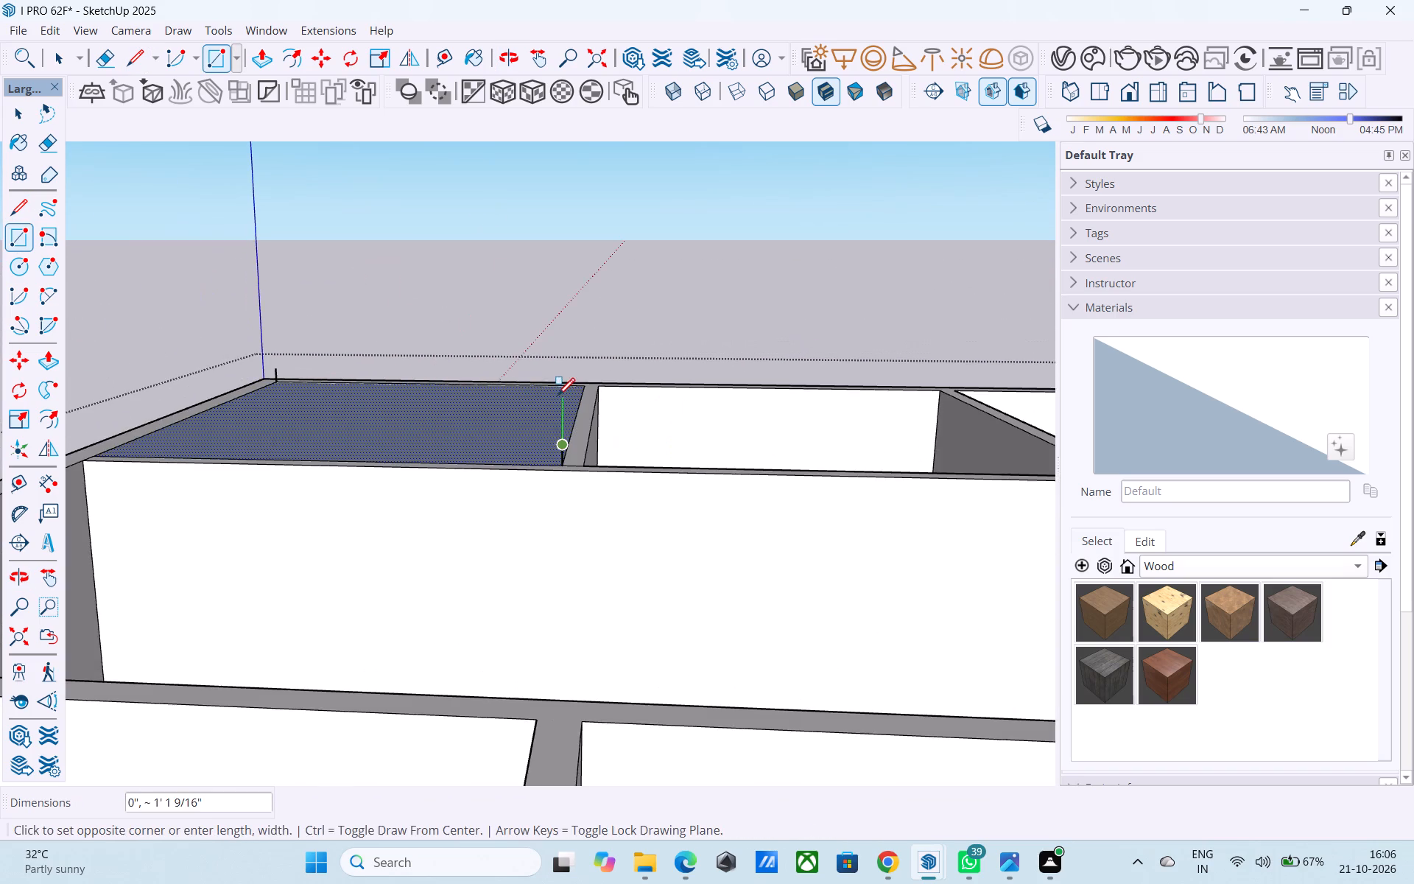
middle_click_drag(228, 337, 358, 473)
scroll(373, 488, "up", 5)
left_click(370, 457)
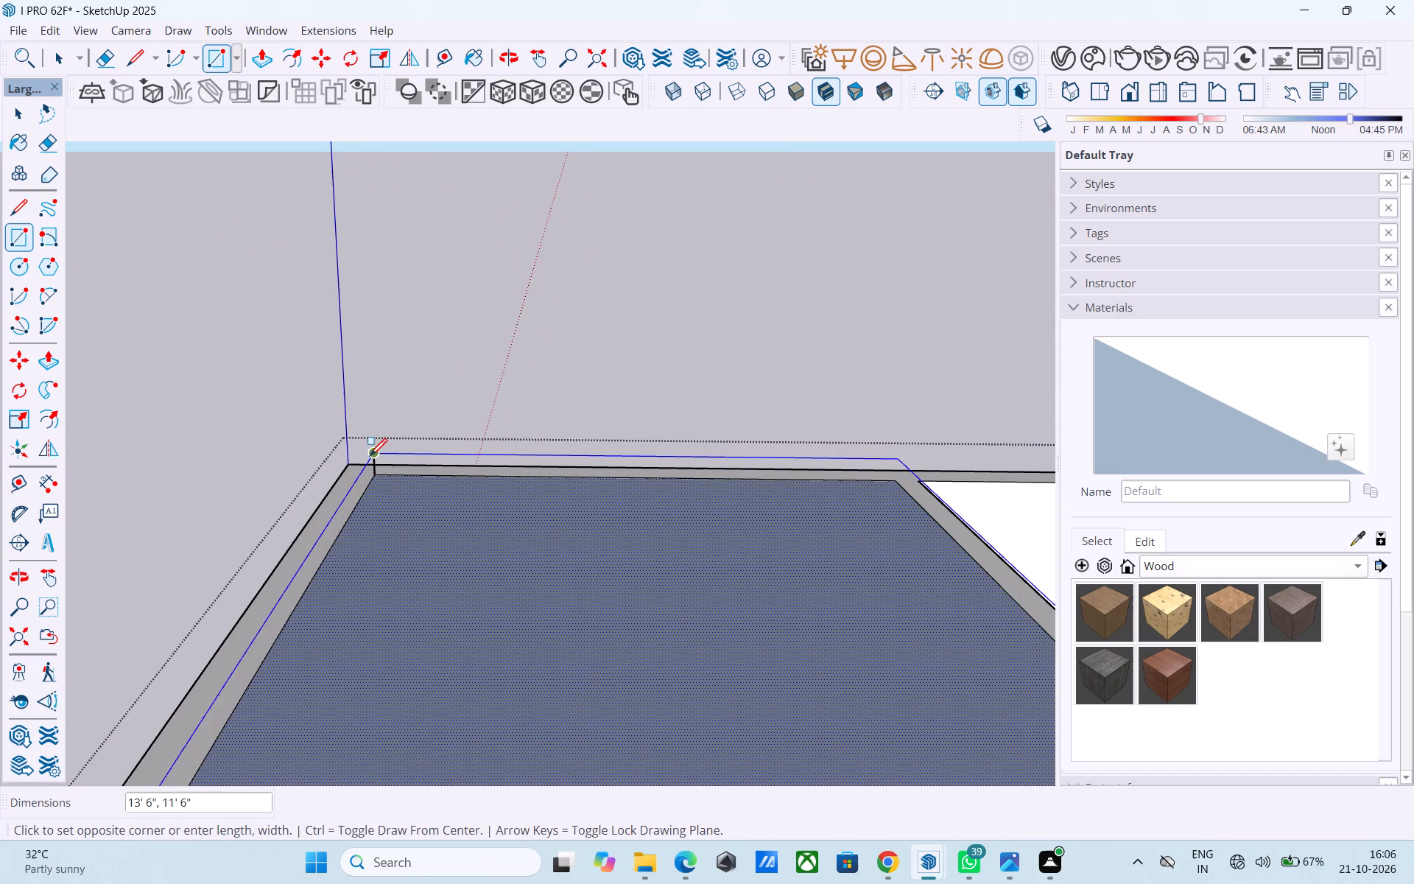
Draw the 6" vertical edge joining both rectangles at the corner where the outer wall meets the middle room's partition.
scroll(370, 379, "down", 7)
middle_click_drag(415, 359, 534, 371, "shift")
middle_click_drag(513, 426, 438, 332, "shift")
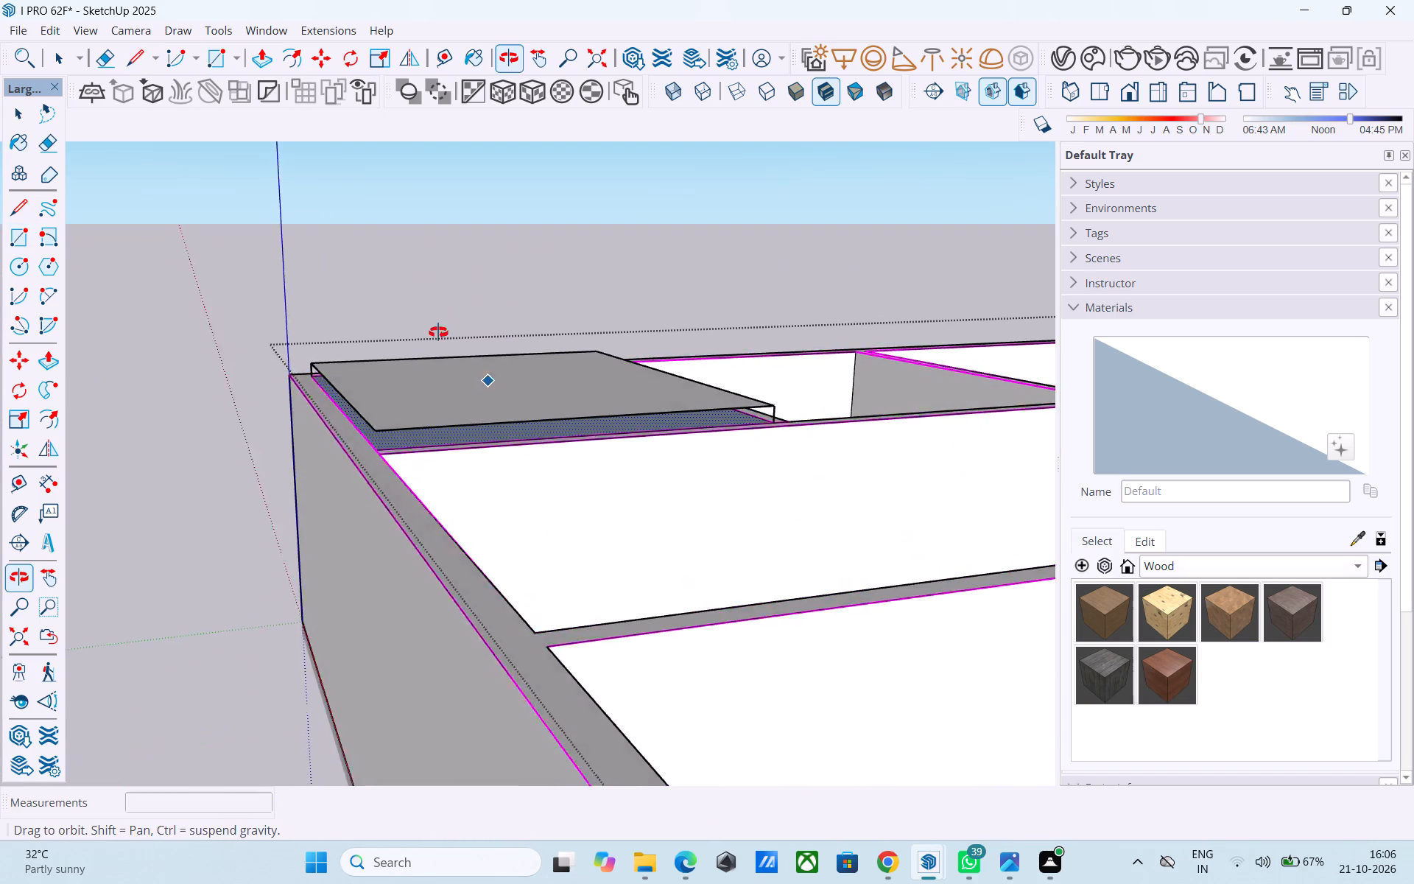
middle_click_drag(438, 332, 415, 331, "shift")
key("l")
middle_click_drag(323, 468, 347, 559)
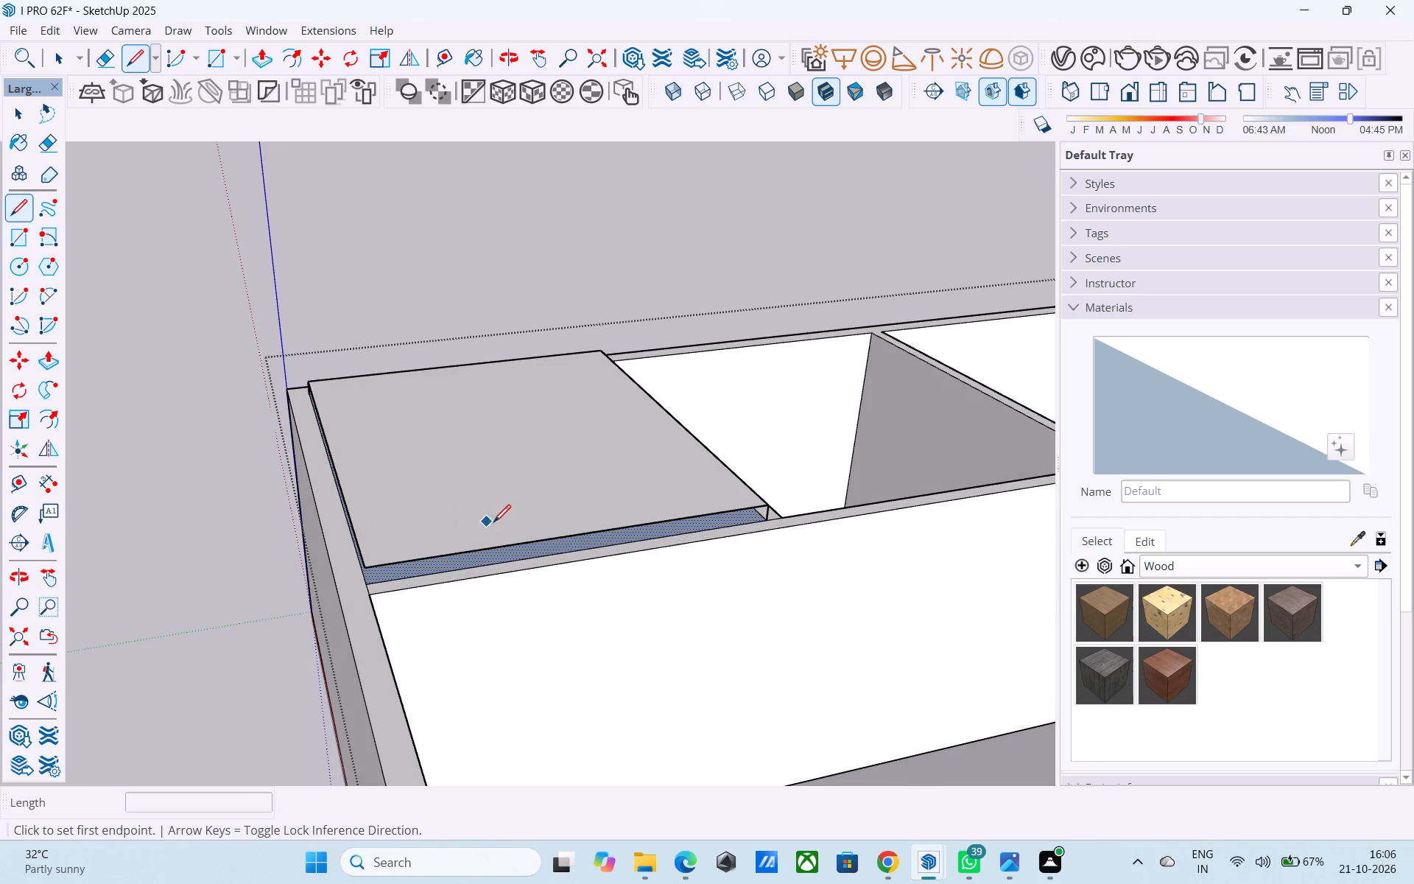
scroll(497, 544, "up", 5)
left_click(279, 613)
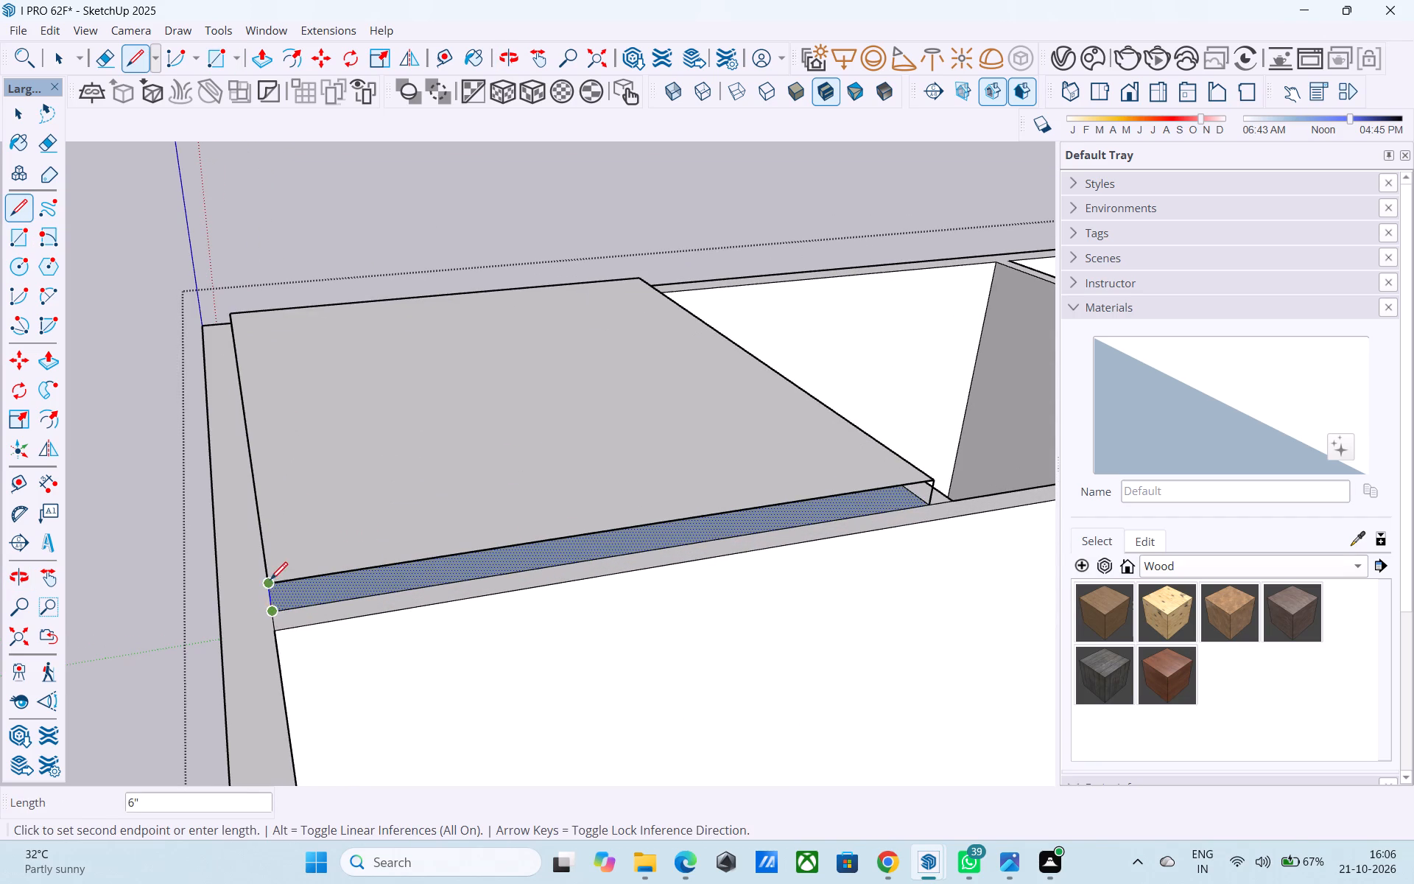
left_click(270, 581)
Draw the remaining vertical edge at the corner beside the adjoining small room, closing the slab's sides.
scroll(318, 495, "down", 3)
middle_click_drag(318, 495, 900, 541, "shift")
middle_click_drag(786, 489, 1413, 850, "shift")
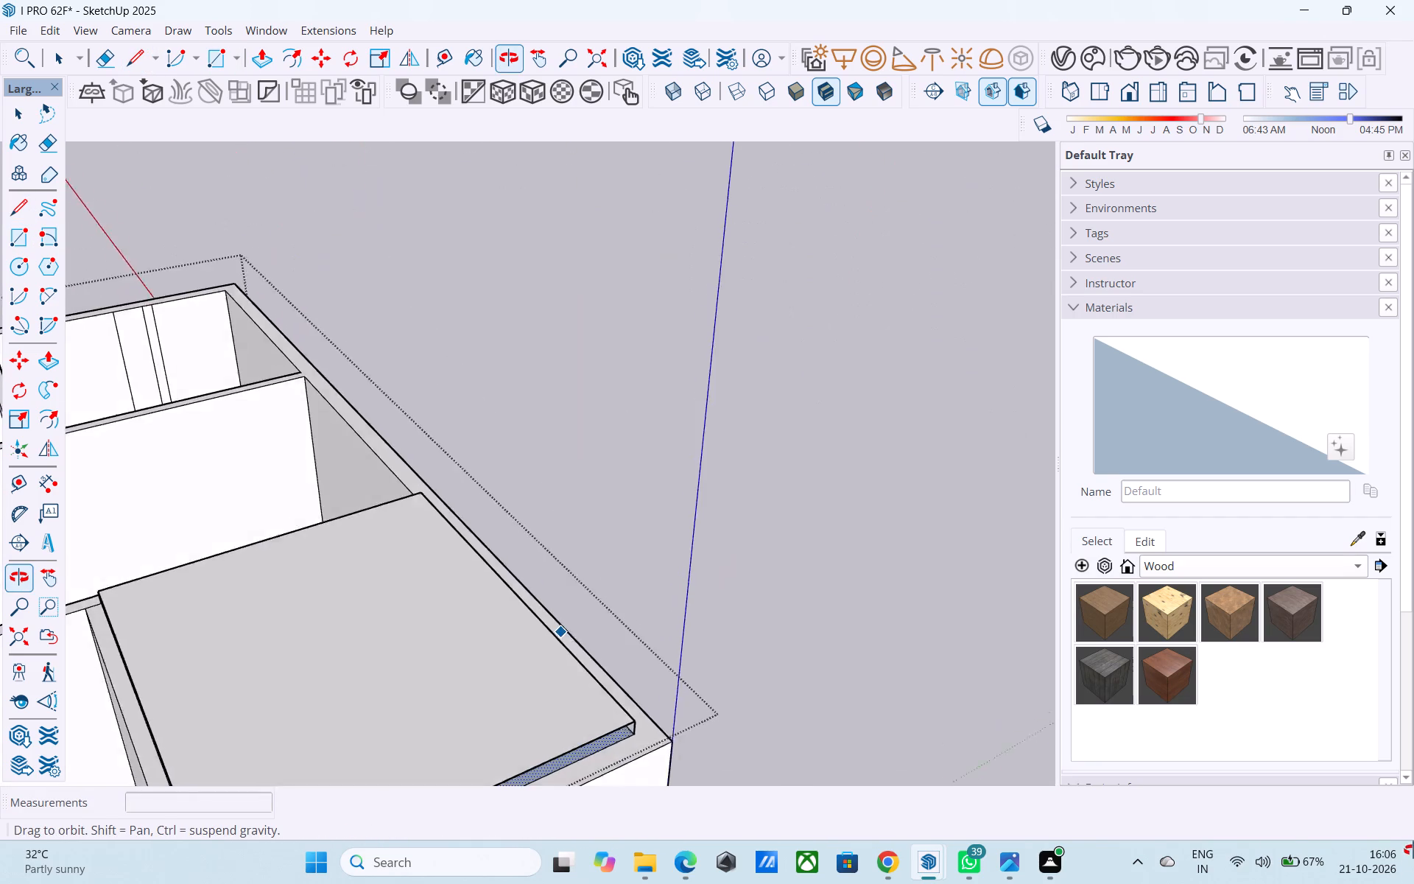
middle_click_drag(1413, 850, 1389, 846, "shift")
scroll(1192, 722, "down", 5)
scroll(879, 783, "down", 4)
middle_click_drag(638, 408, 661, 333, "shift")
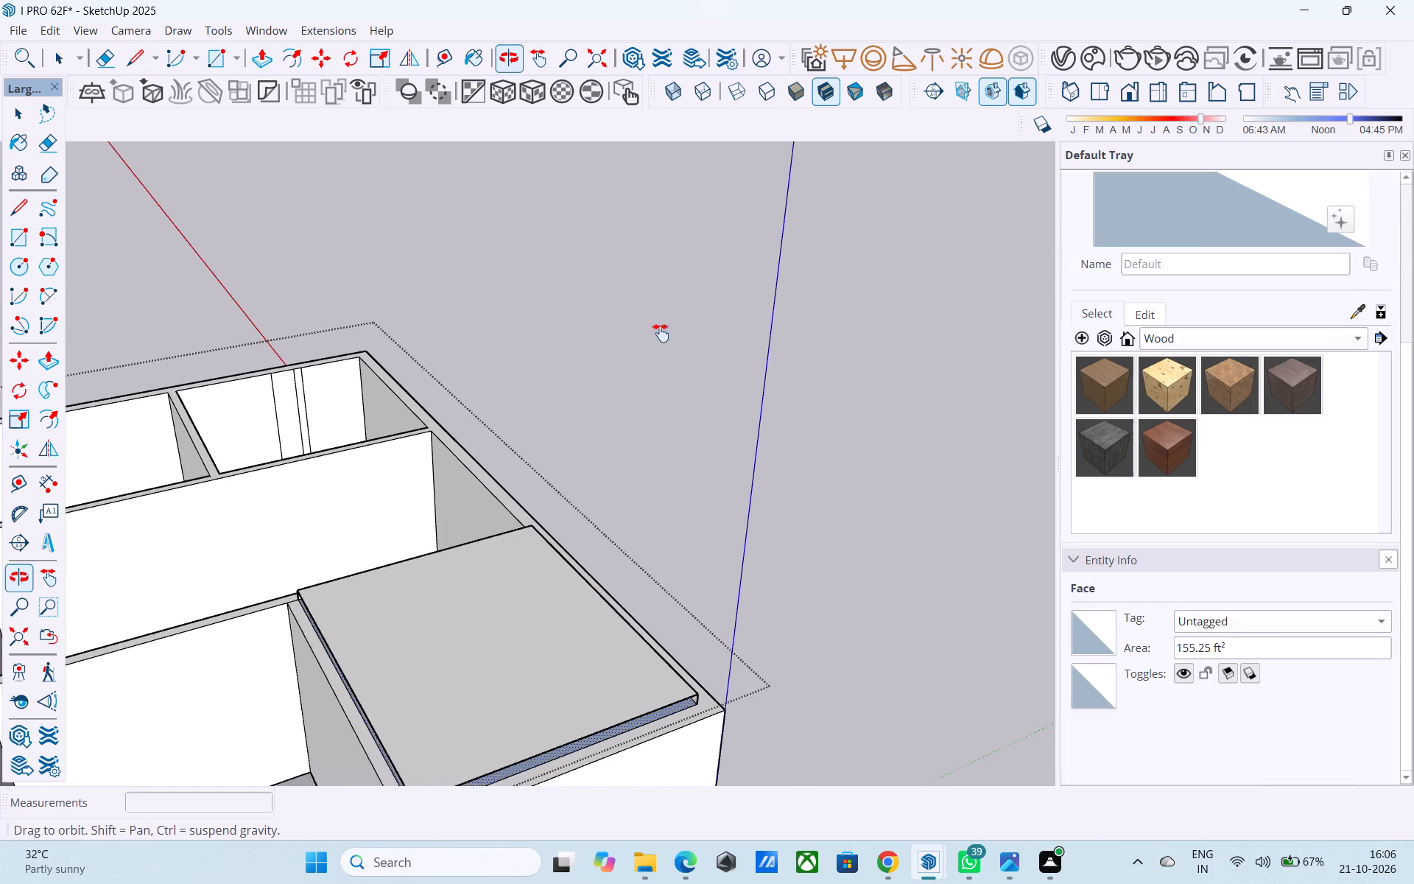
middle_click_drag(661, 333, 695, 301, "shift")
middle_click_drag(569, 660, 596, 484)
scroll(546, 535, "up", 14)
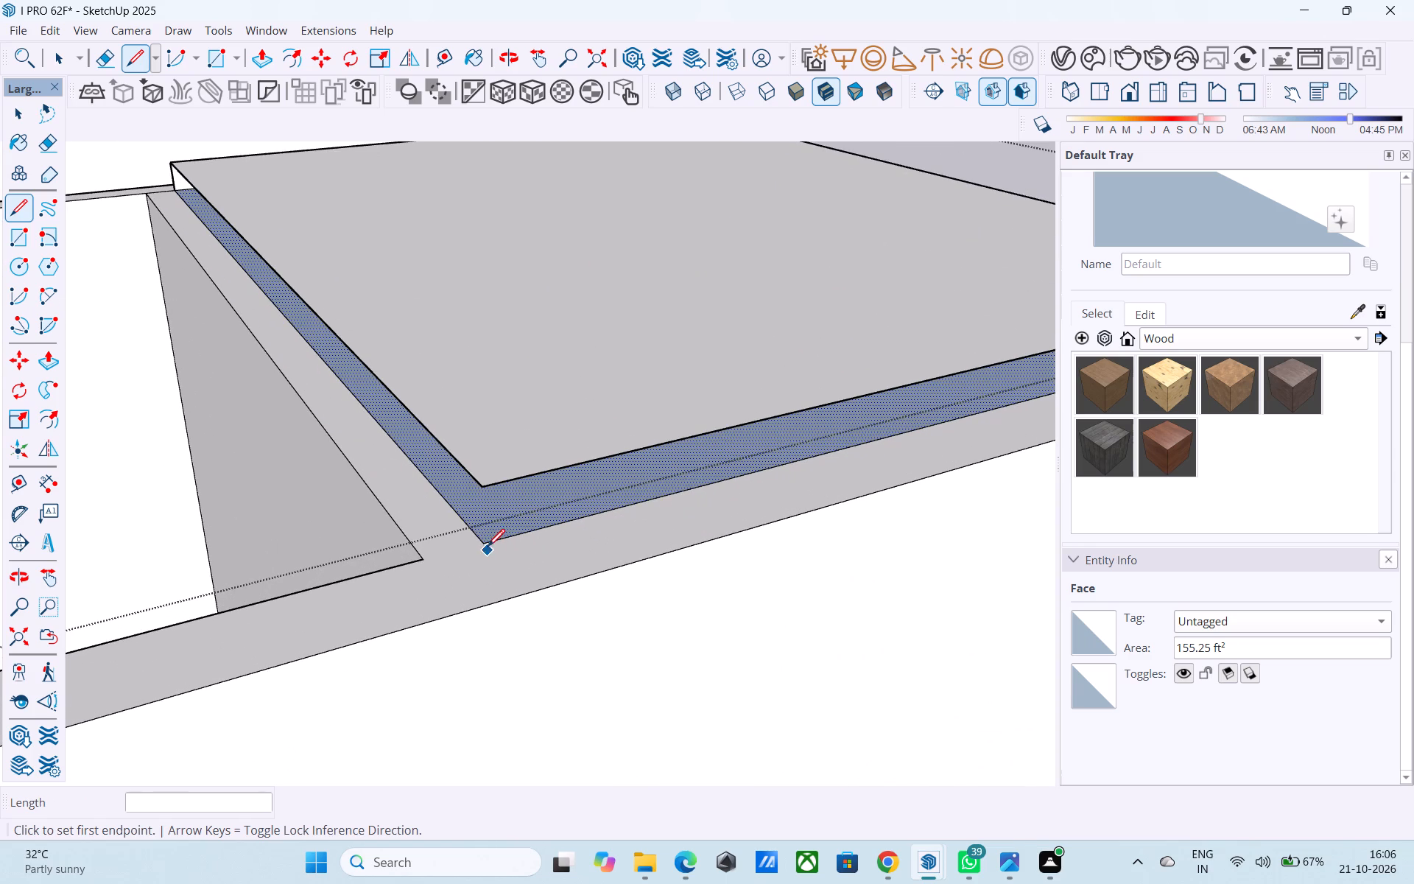
left_click(489, 541)
left_click(487, 489)
scroll(497, 483, "down", 10)
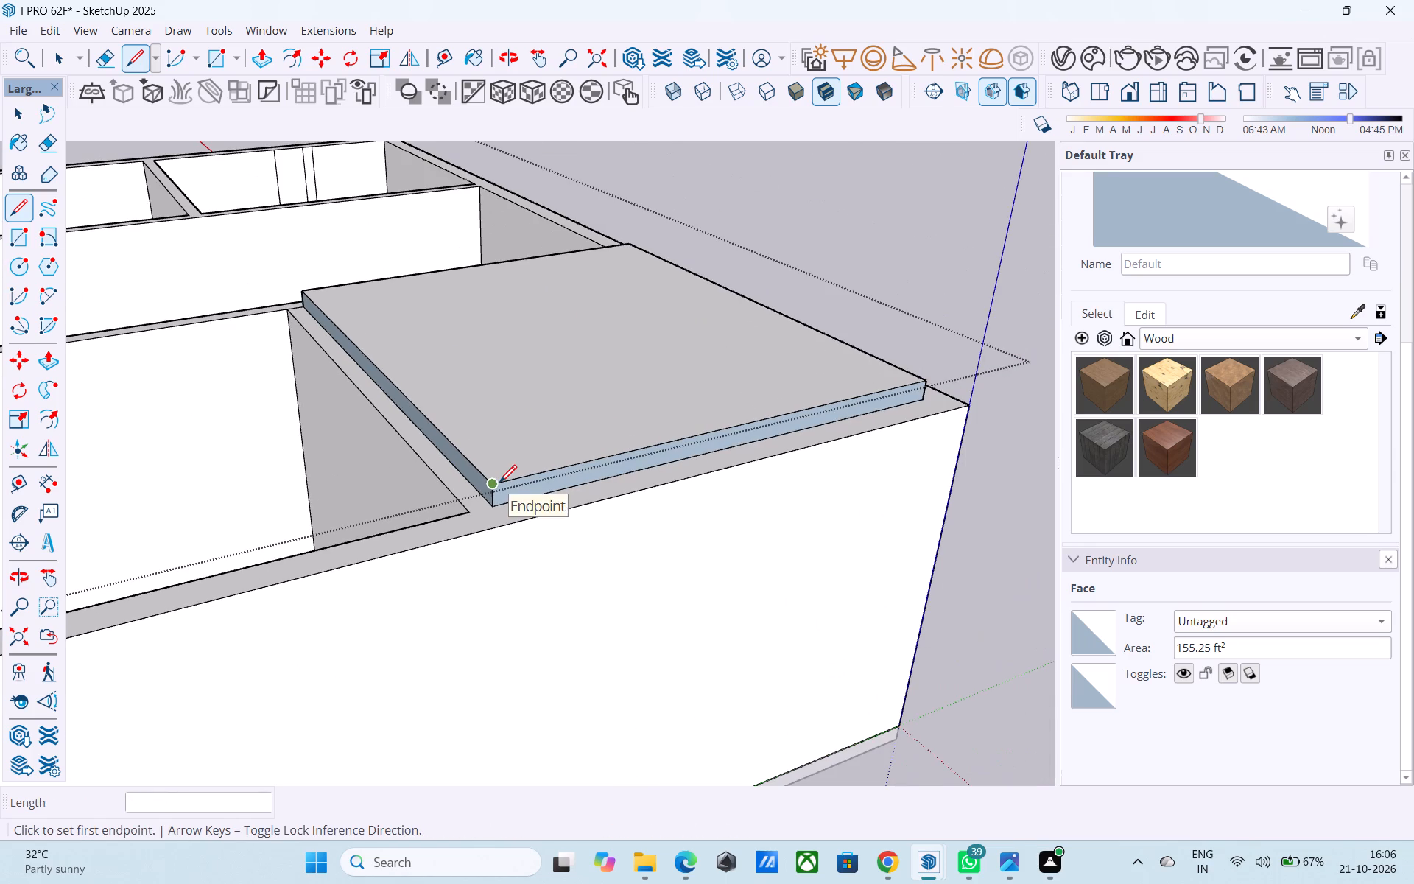
Reverse the slab's side face along the origin-side outer wall and the one beside the adjoining small room.
key("space")
scroll(499, 484, "up", 4)
left_click(502, 490)
right_click(502, 490)
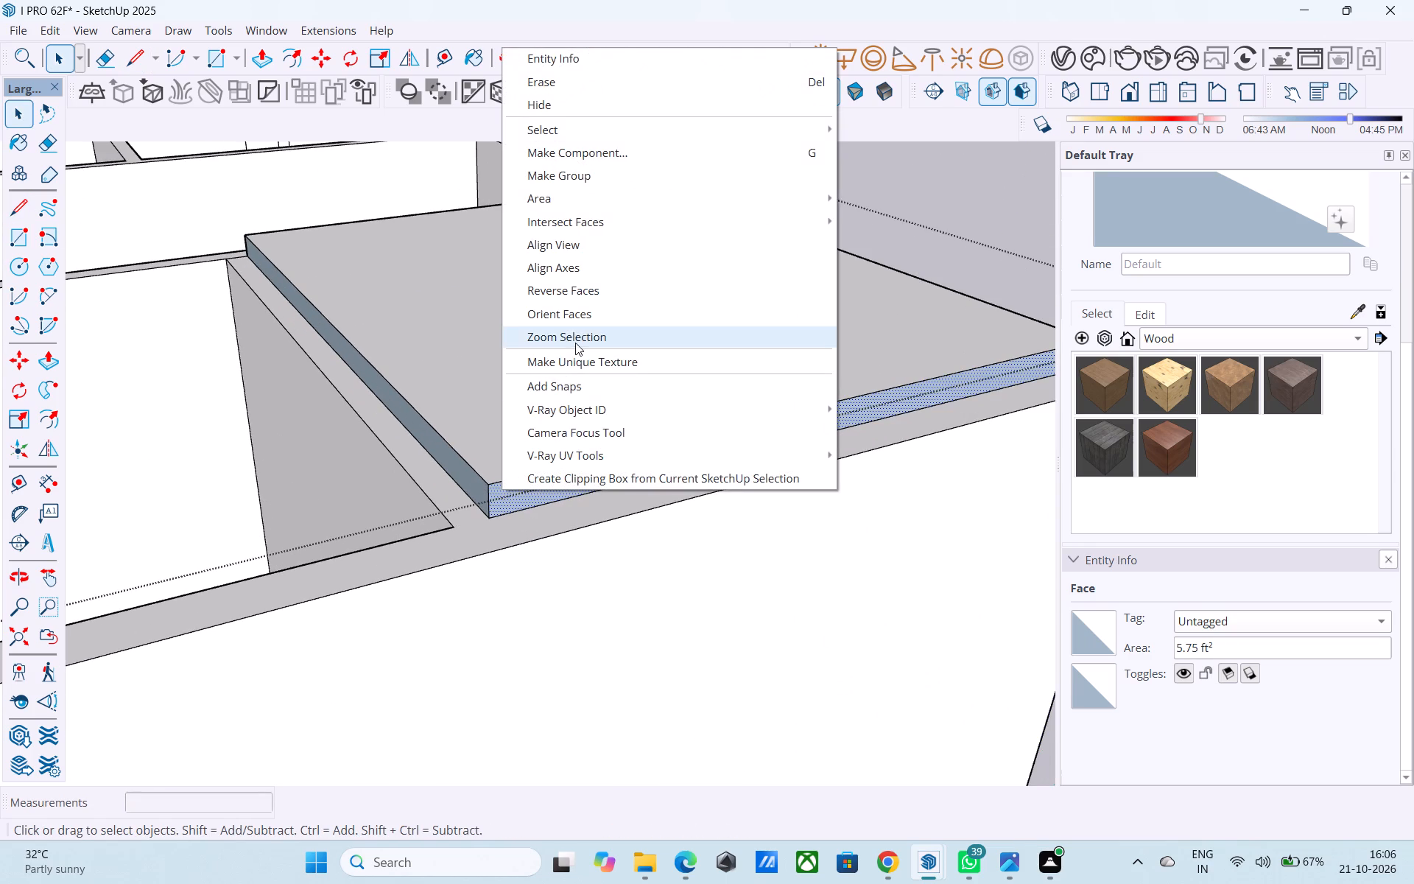
left_click(572, 292)
left_click(474, 480)
right_click(472, 480)
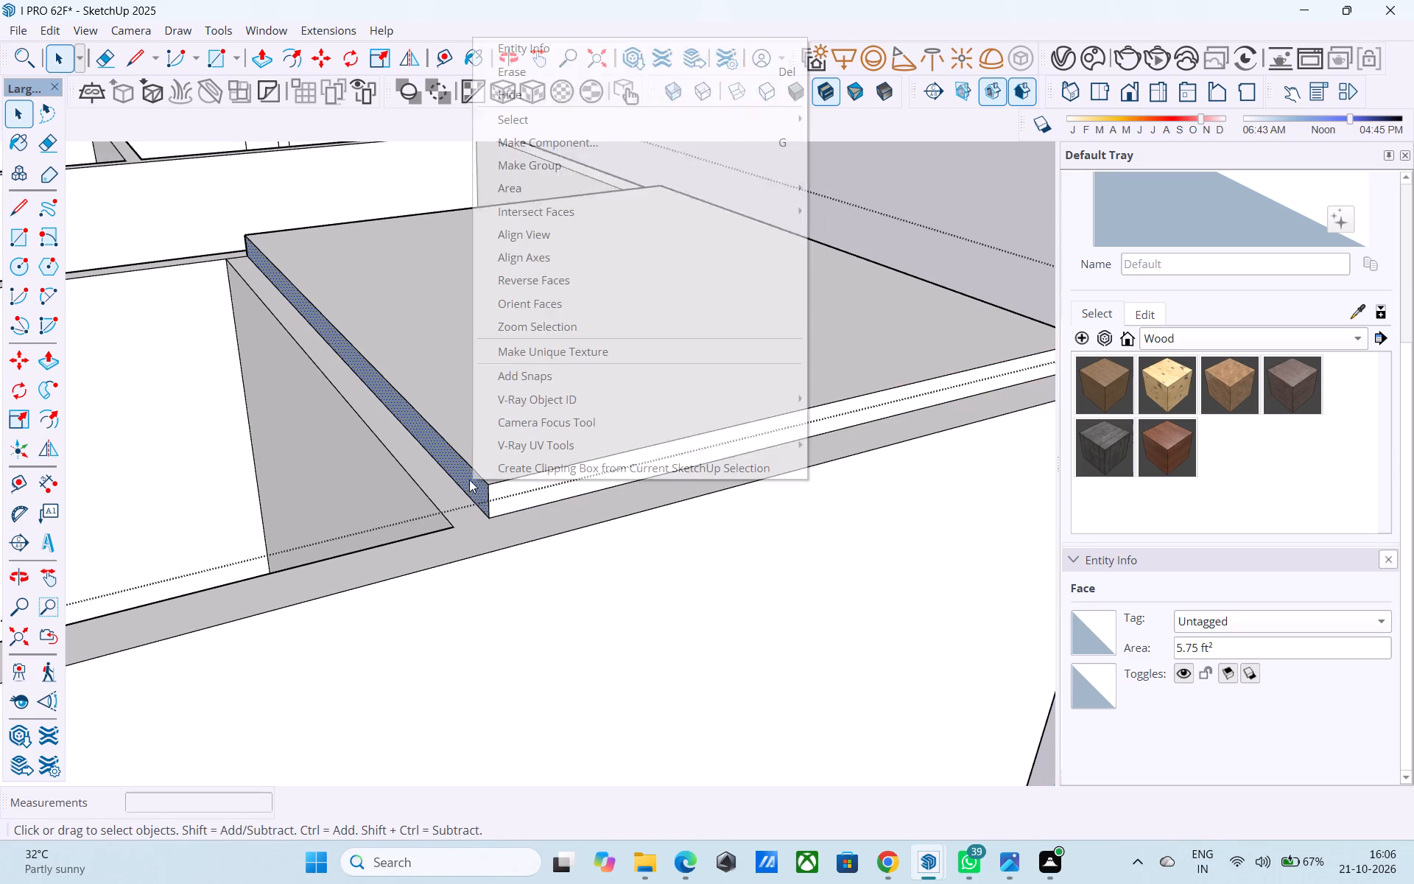
left_click(522, 287)
Reverse the slab's two remaining side faces, along the long outer wall and toward the middle room.
scroll(513, 305, "down", 7)
middle_click_drag(514, 401, 245, 411)
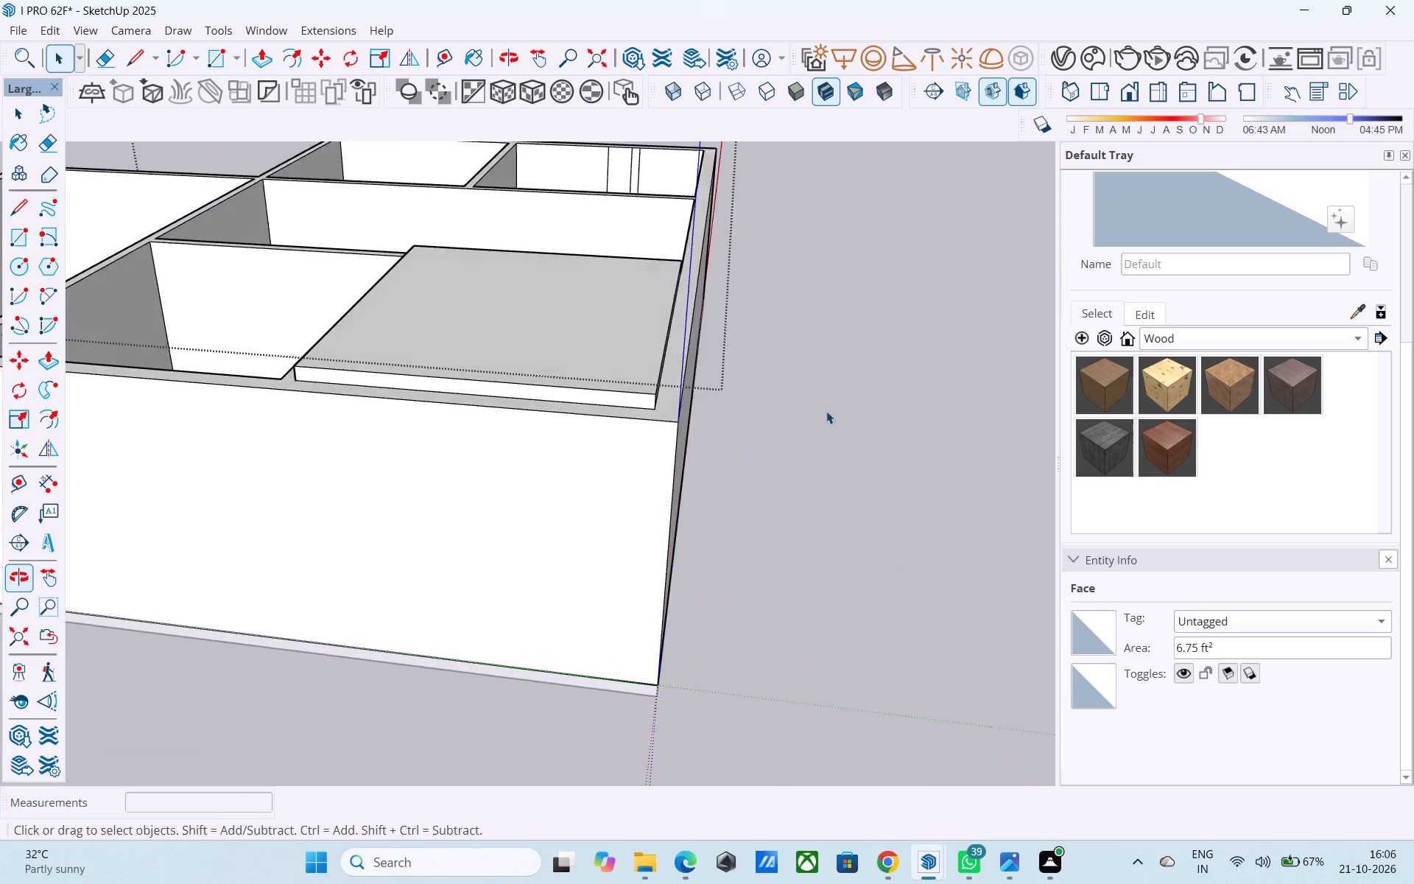
middle_click_drag(831, 411, 300, 429)
middle_click_drag(502, 336, 356, 377)
scroll(444, 329, "up", 5)
middle_click_drag(356, 336, 440, 359, "shift")
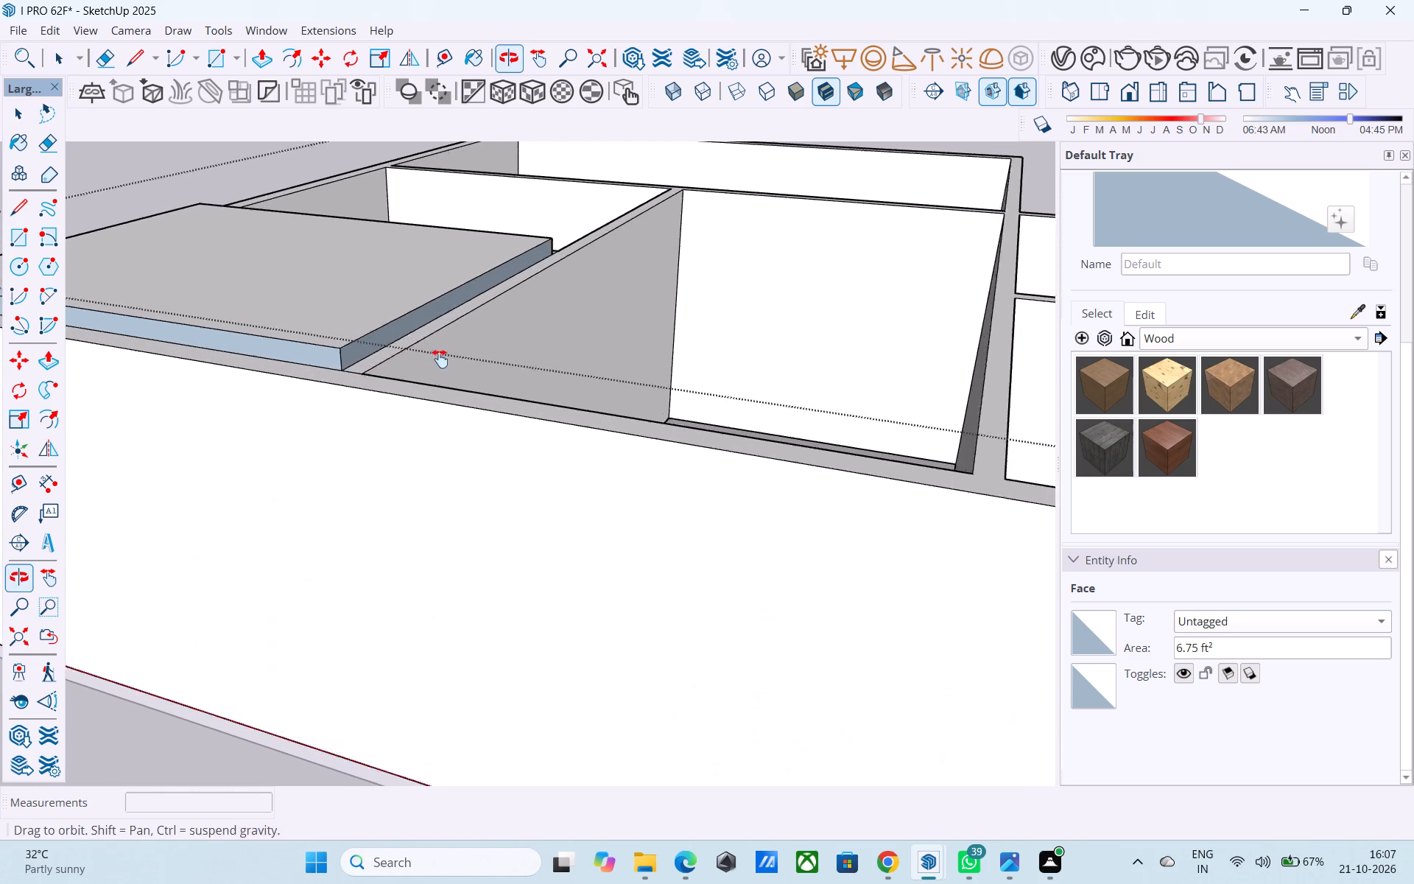
middle_click_drag(440, 359, 480, 368, "shift")
scroll(435, 405, "up", 4)
left_click(443, 371)
right_click(443, 369)
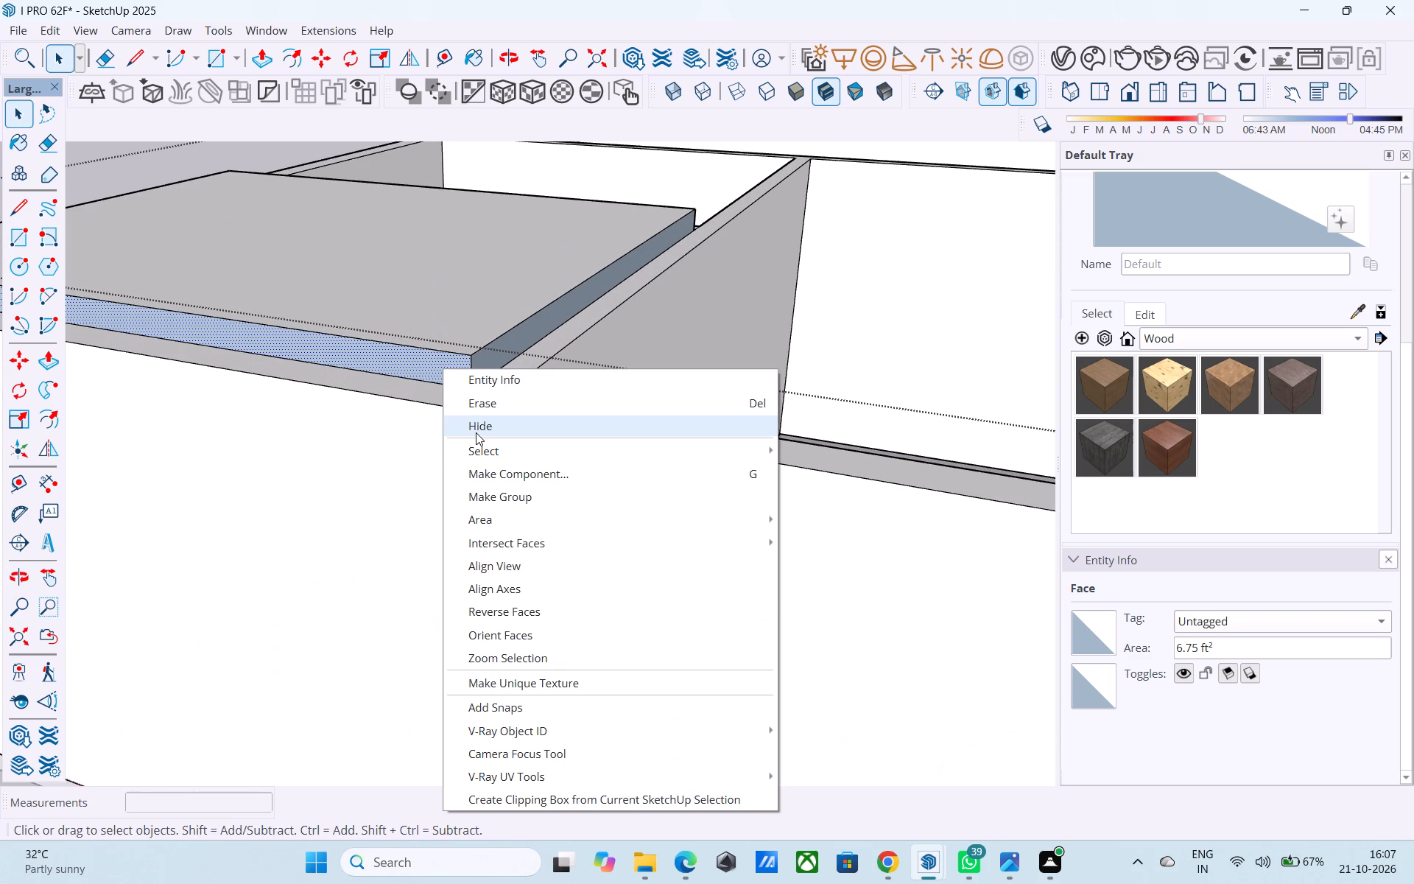
left_click(482, 607)
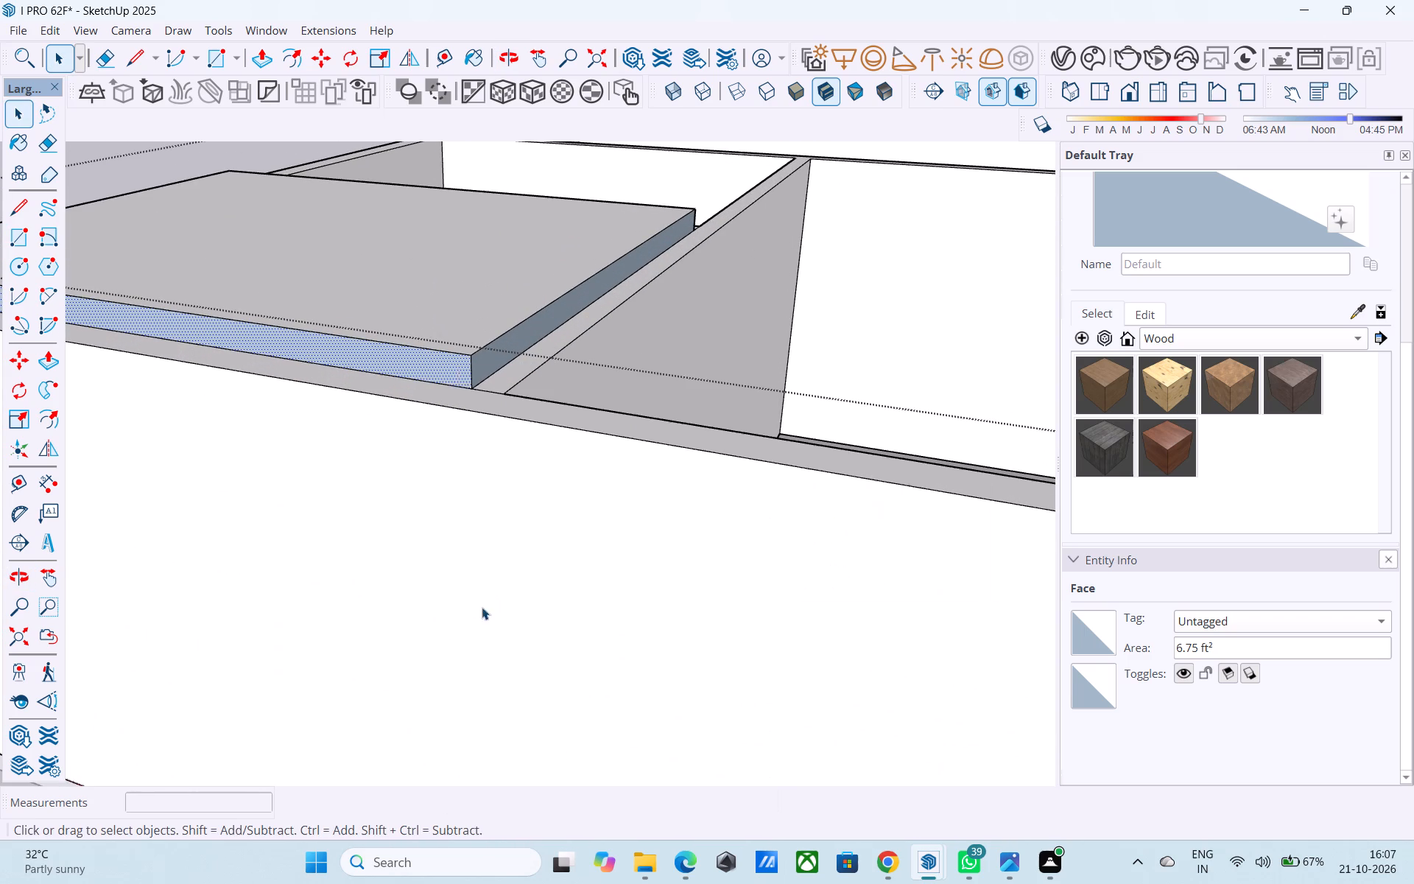
left_click(482, 366)
right_click(482, 366)
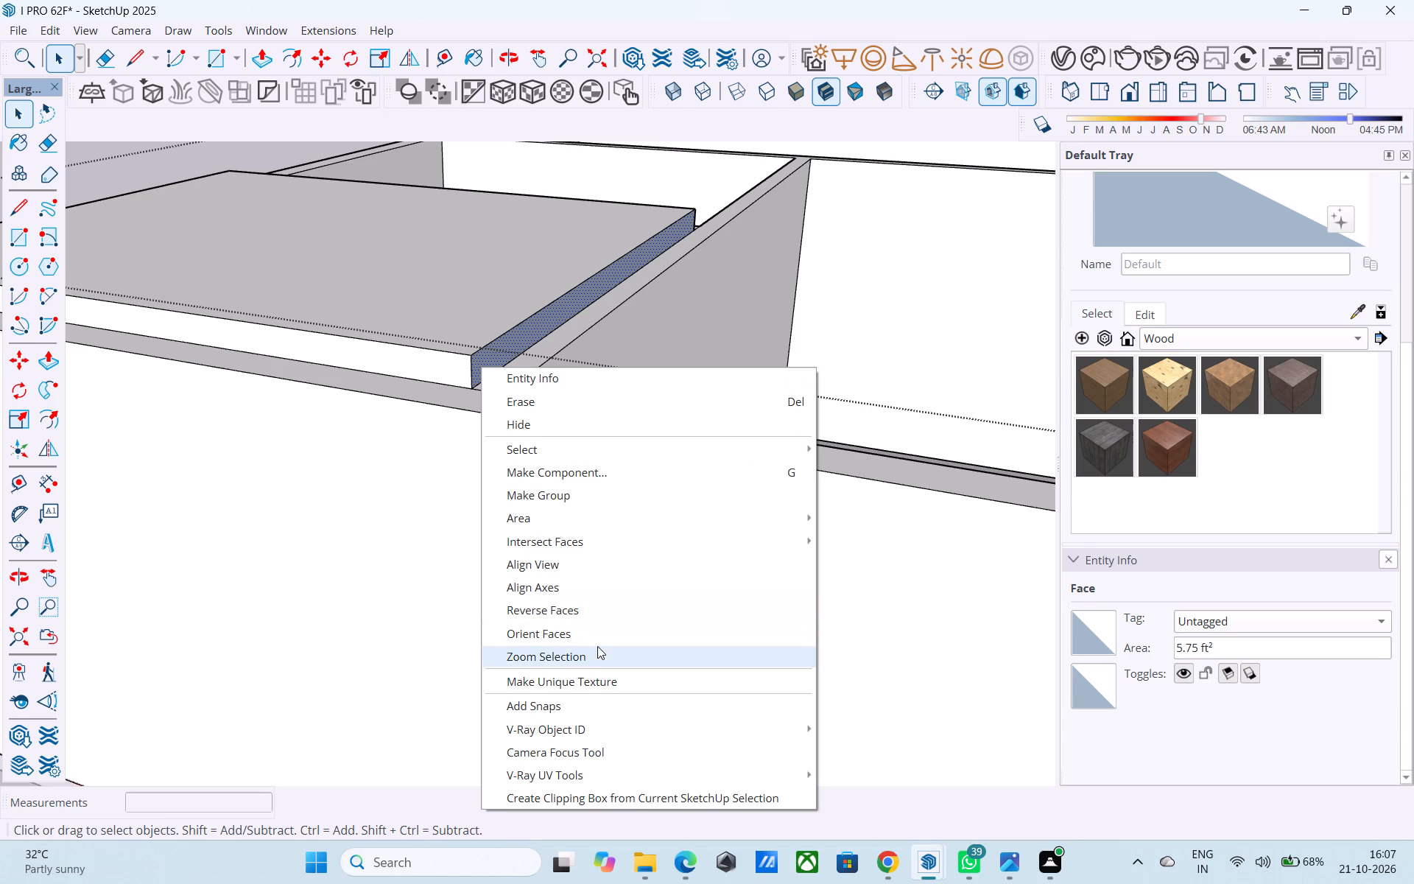
left_click(582, 616)
Push/Pull the slab's end face along the red axis to the outer face of the wall farthest from the origin.
scroll(582, 622, "down", 8)
middle_click_drag(585, 642, 376, 624)
scroll(359, 522, "down", 6)
middle_click_drag(451, 523, 278, 551)
scroll(303, 474, "up", 9)
left_click(348, 472)
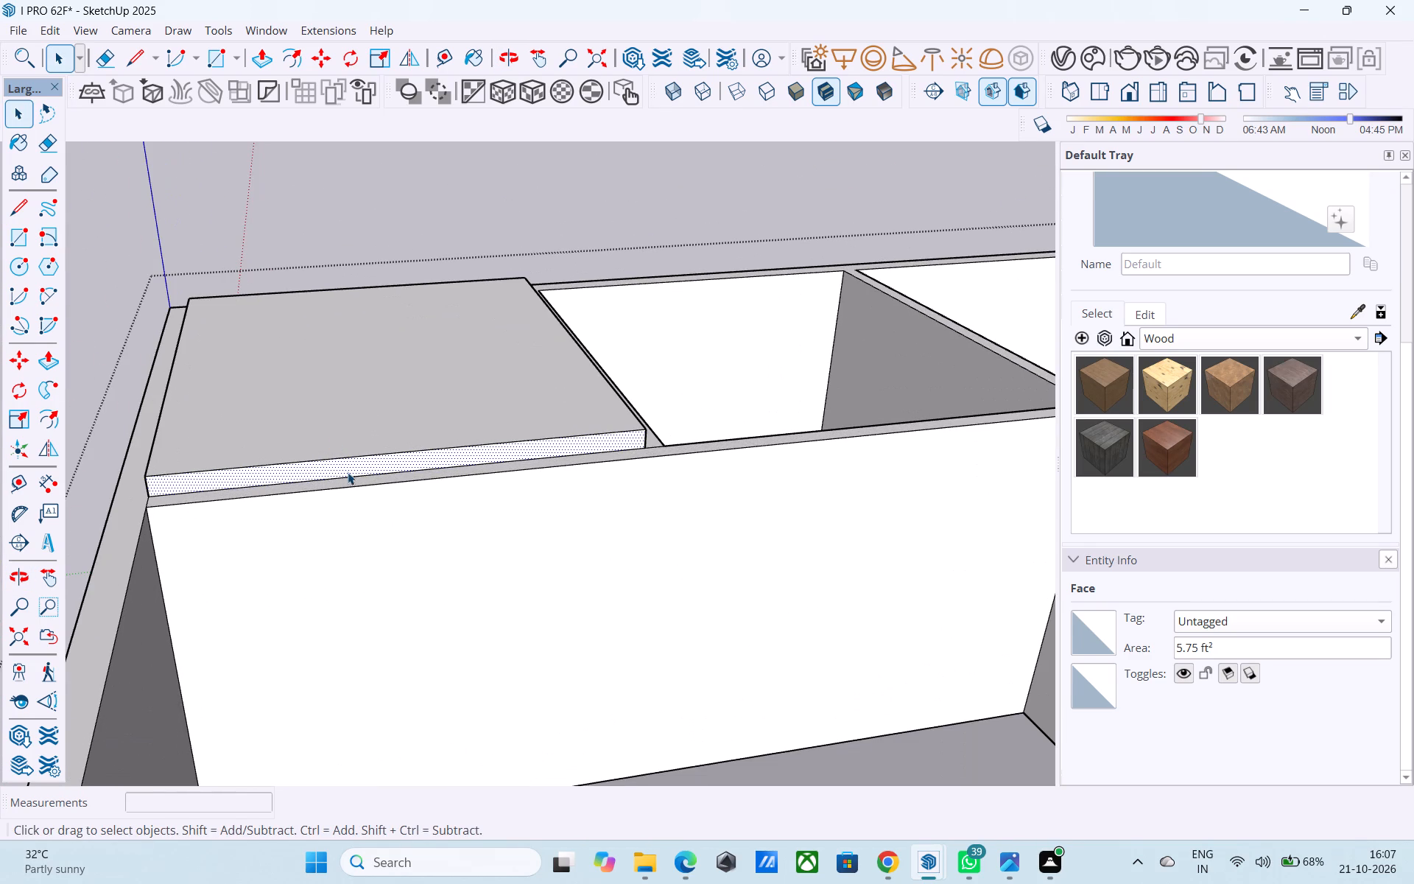
middle_click_drag(351, 482, 425, 437)
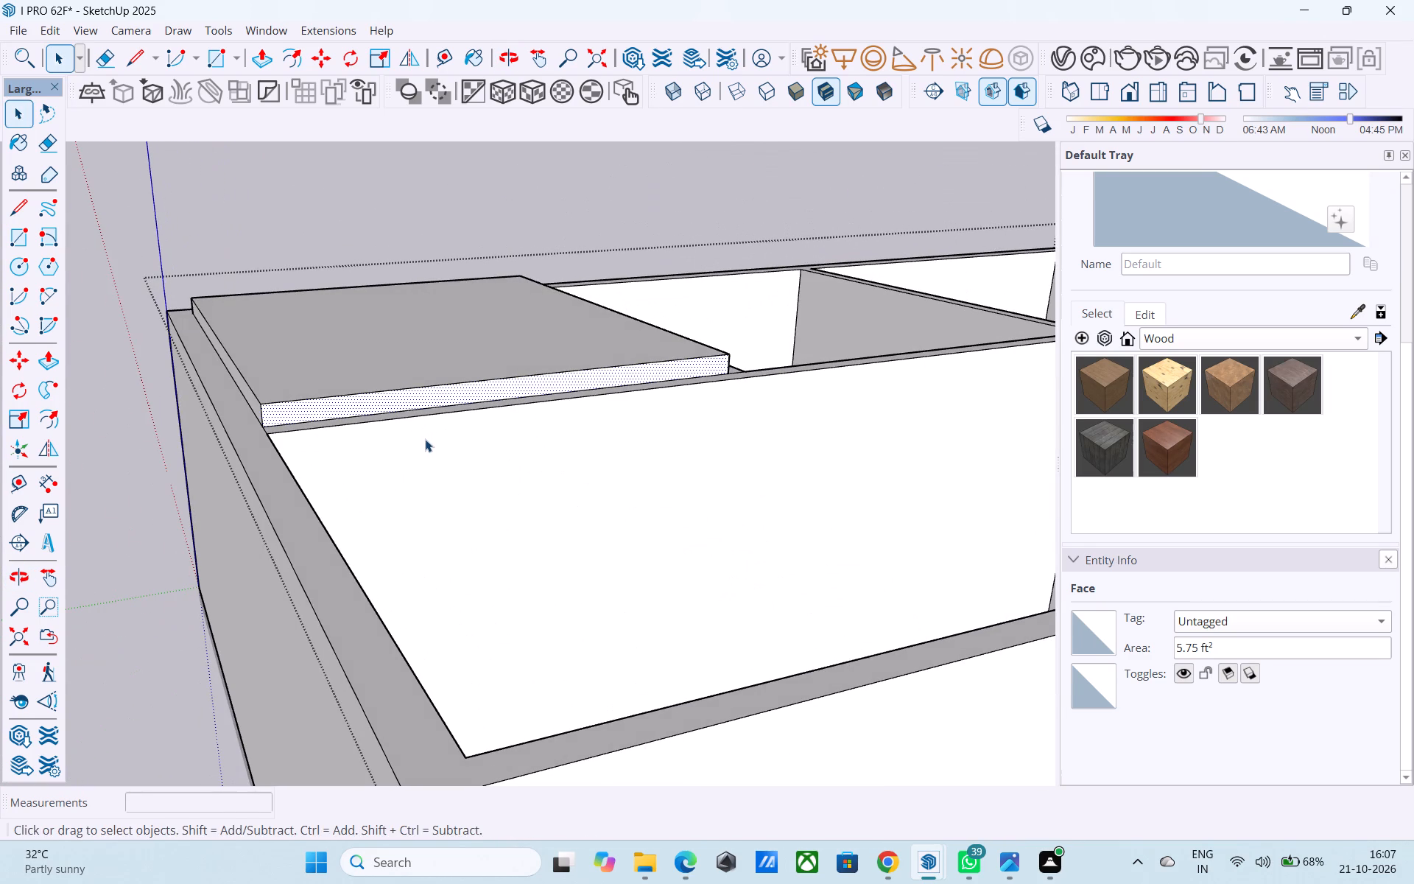
key("p")
left_click(384, 388)
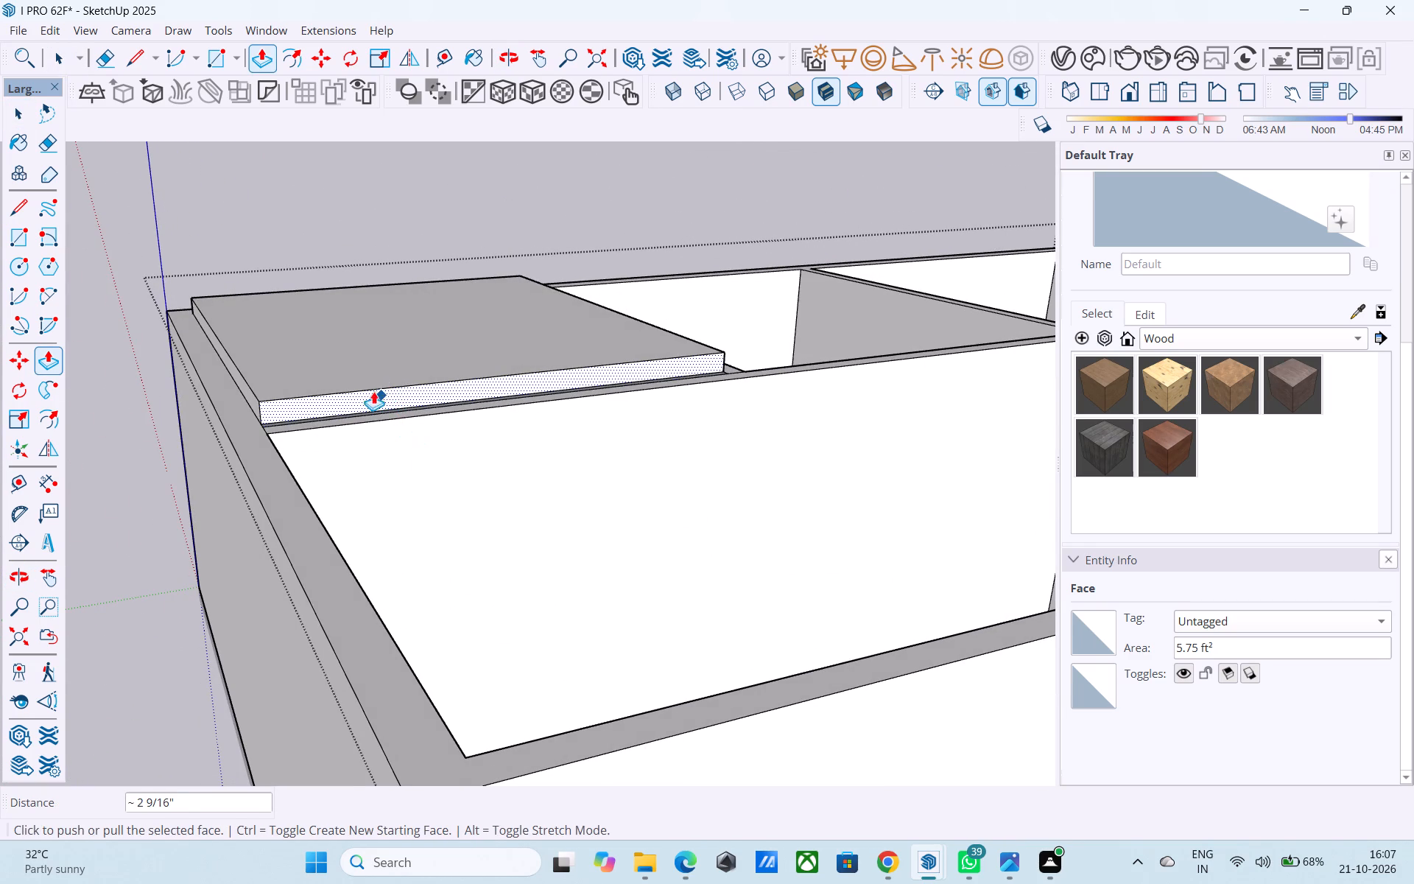
left_click(373, 390)
scroll(401, 448, "down", 2)
scroll(401, 448, "up", 1)
scroll(401, 448, "down", 13)
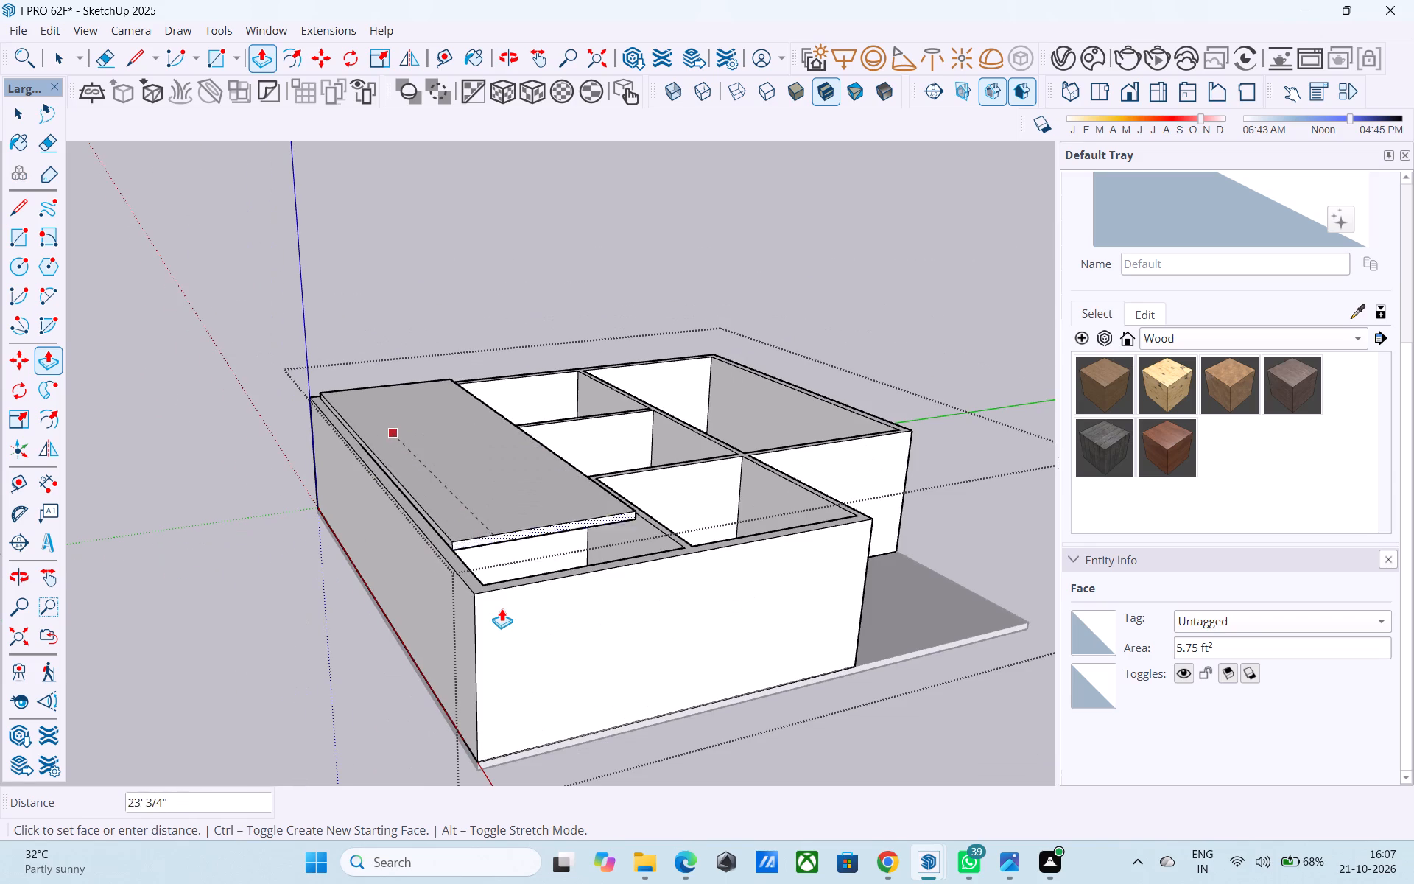
left_click(503, 611)
Push/Pull the slab's long side face out flush with the outer face of the wall along the red axis.
middle_click_drag(527, 590, 571, 573)
scroll(522, 555, "up", 8)
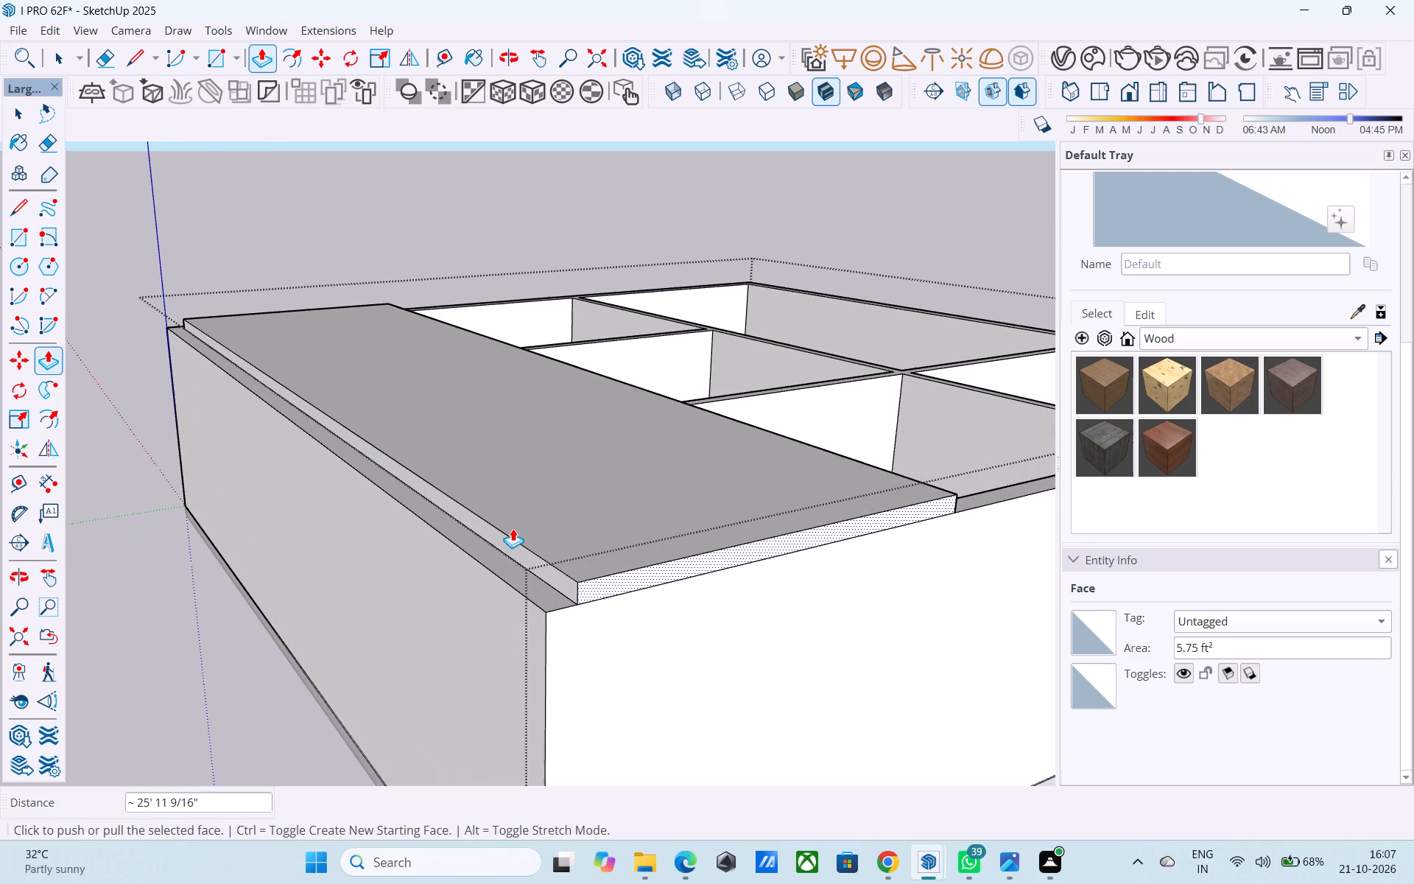
key("space")
scroll(623, 559, "up", 4)
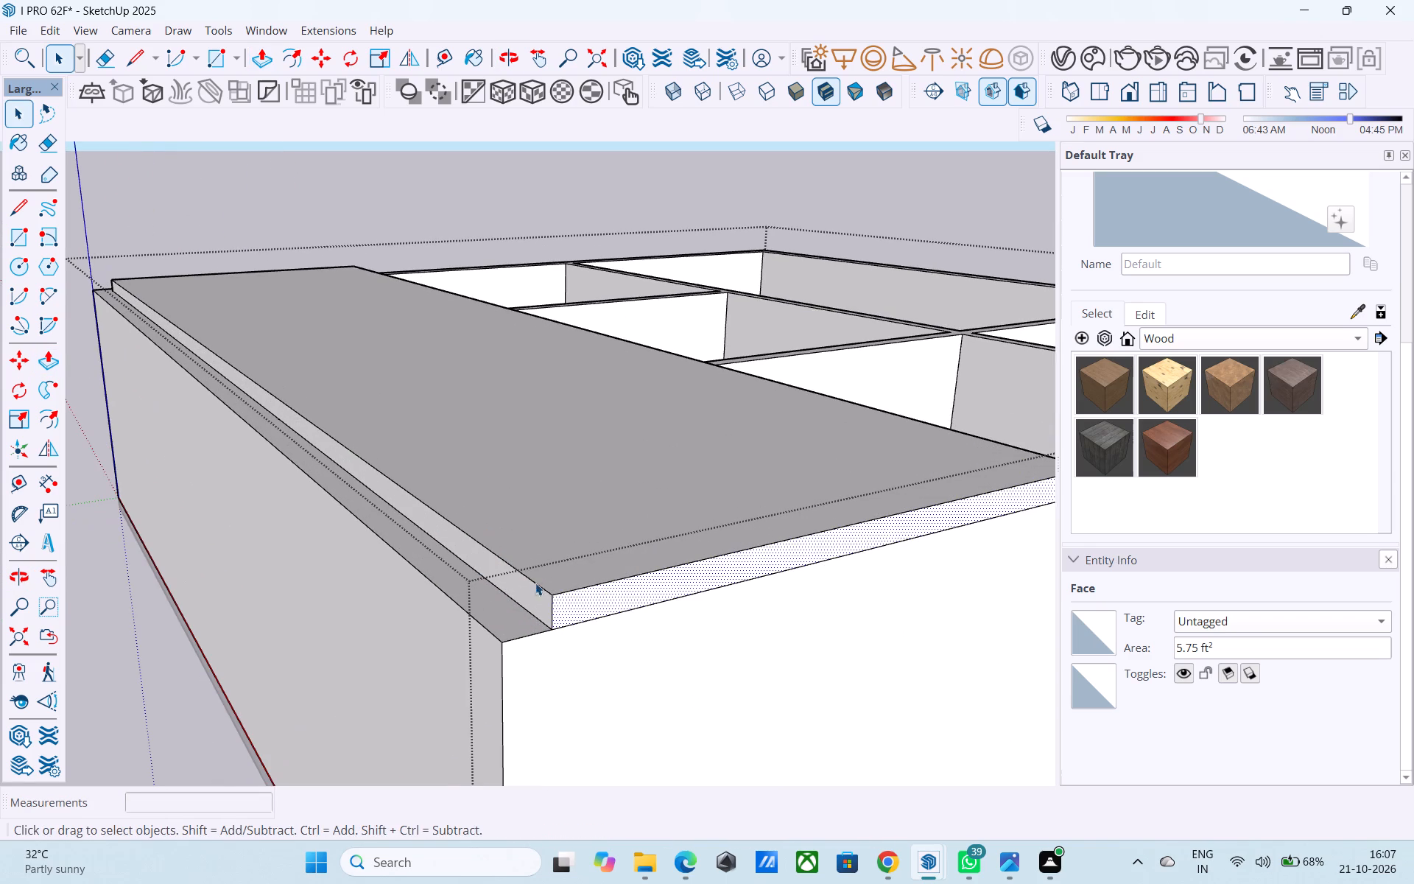
left_click(520, 583)
key("p")
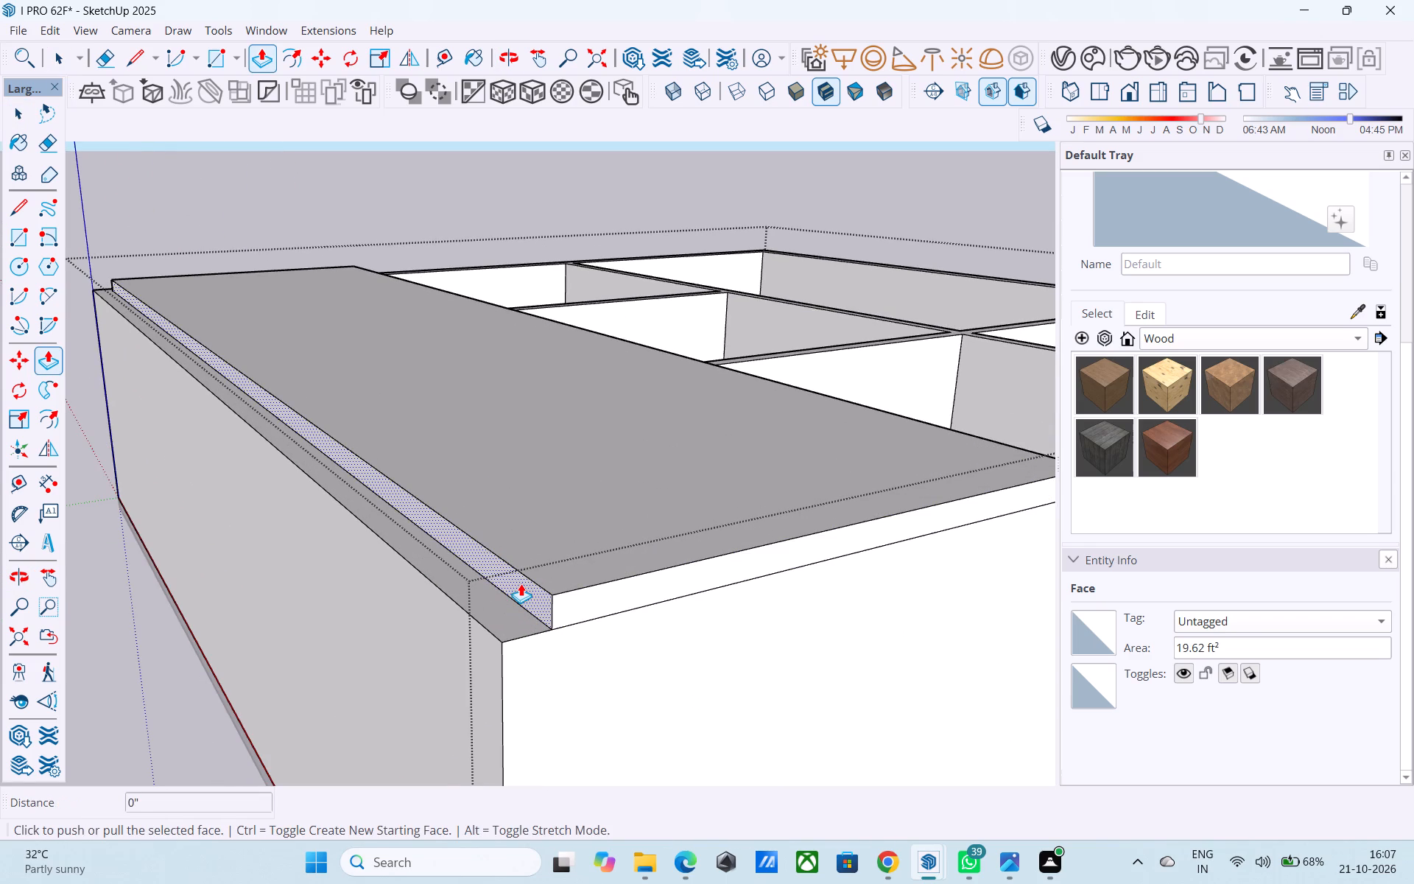
left_click(521, 583)
left_click(503, 668)
Push/Pull the slab's opposite long side face 13' over the rooms to the recessed outer wall beside the open floor area.
scroll(496, 664, "down", 6)
middle_click_drag(485, 672, 306, 580)
scroll(366, 508, "down", 1)
scroll(366, 508, "up", 1)
scroll(366, 507, "down", 1)
scroll(366, 506, "up", 1)
scroll(365, 505, "down", 7)
middle_click_drag(594, 536, 190, 497)
middle_click_drag(264, 452, 281, 511)
scroll(317, 523, "up", 7)
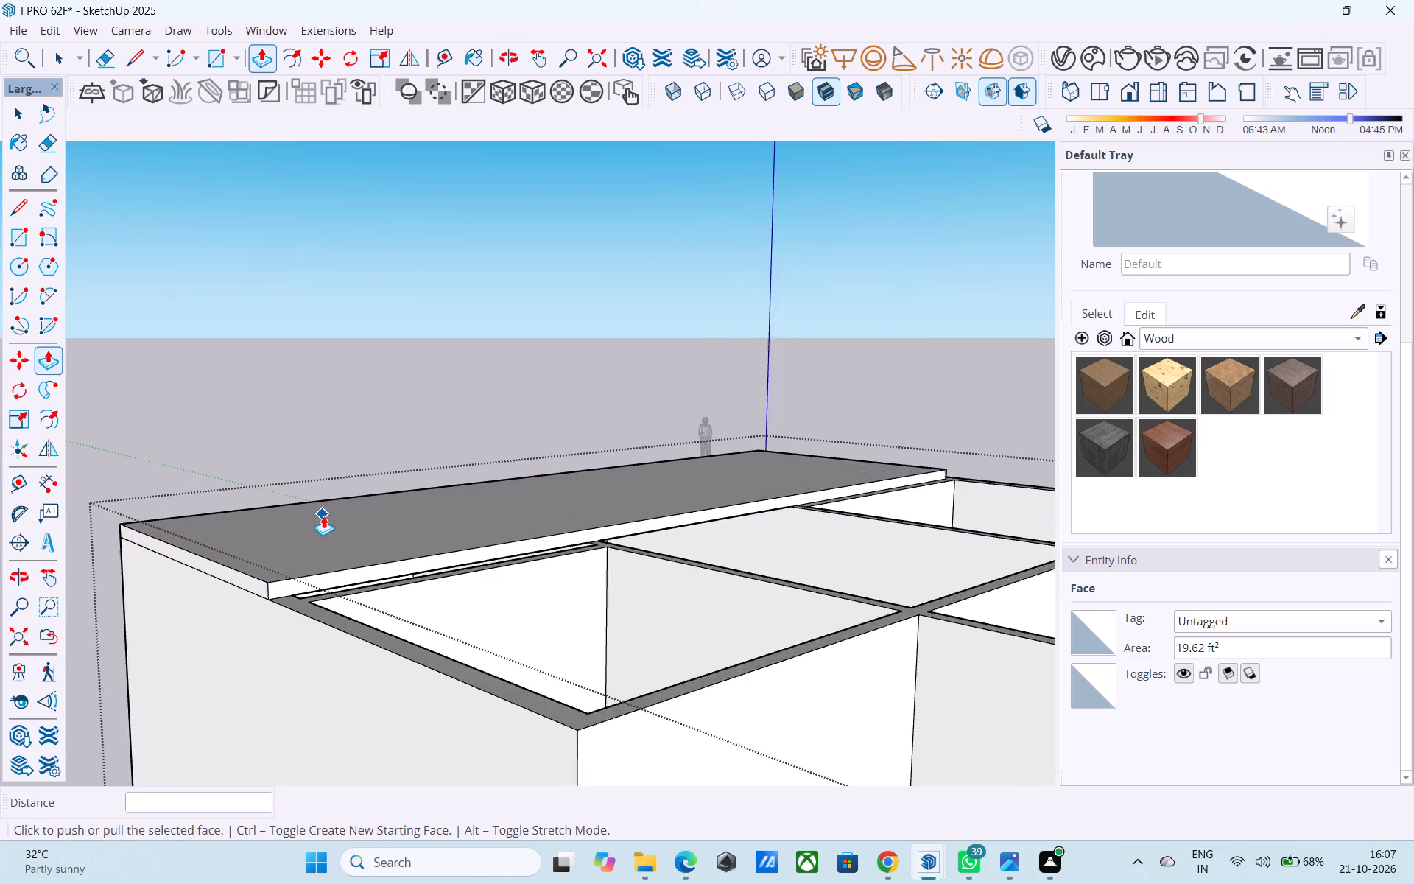
key("space")
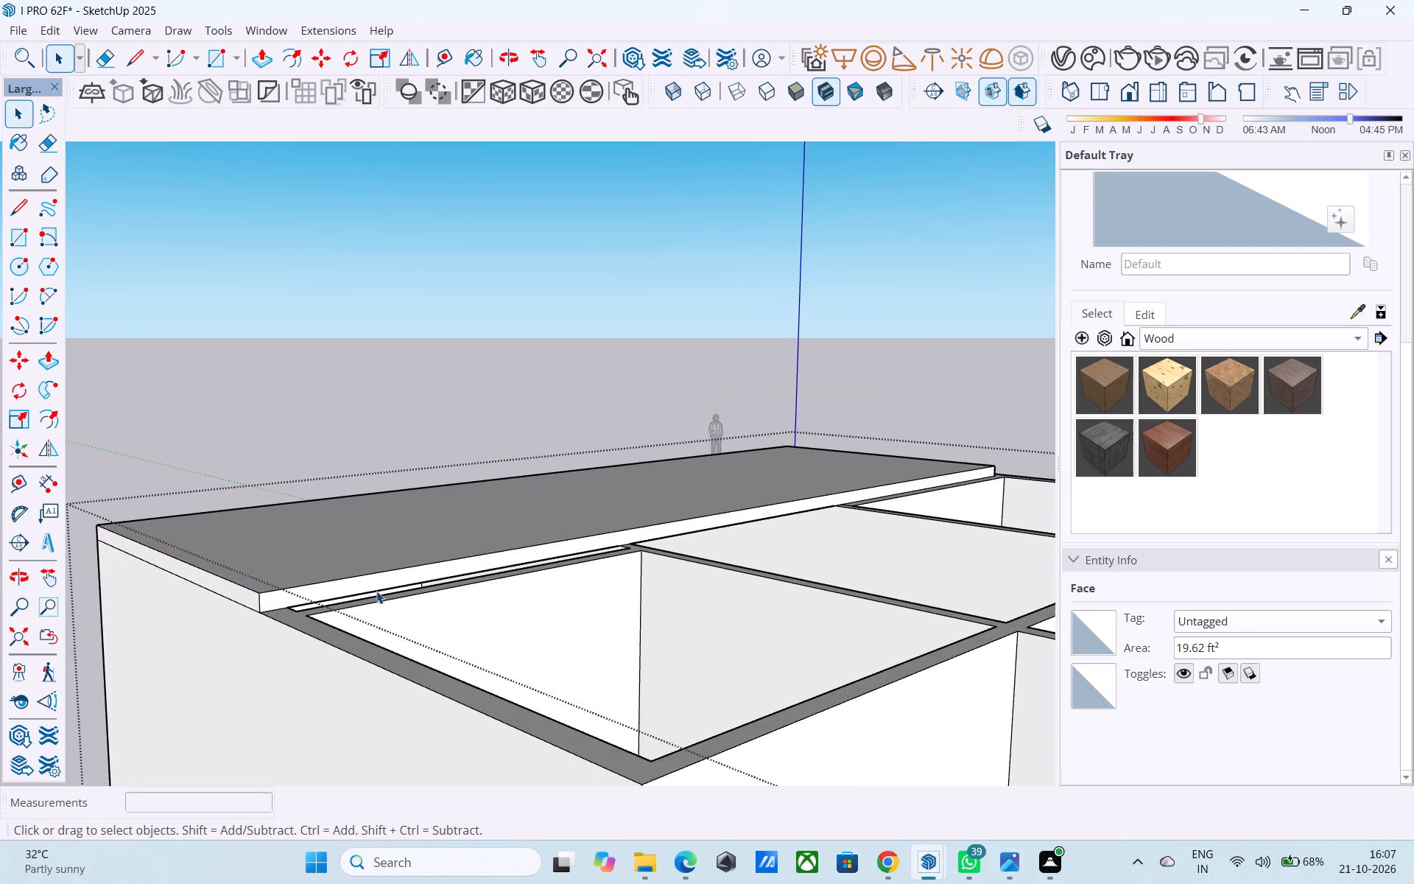
left_click(368, 579)
scroll(369, 578, "up", 3)
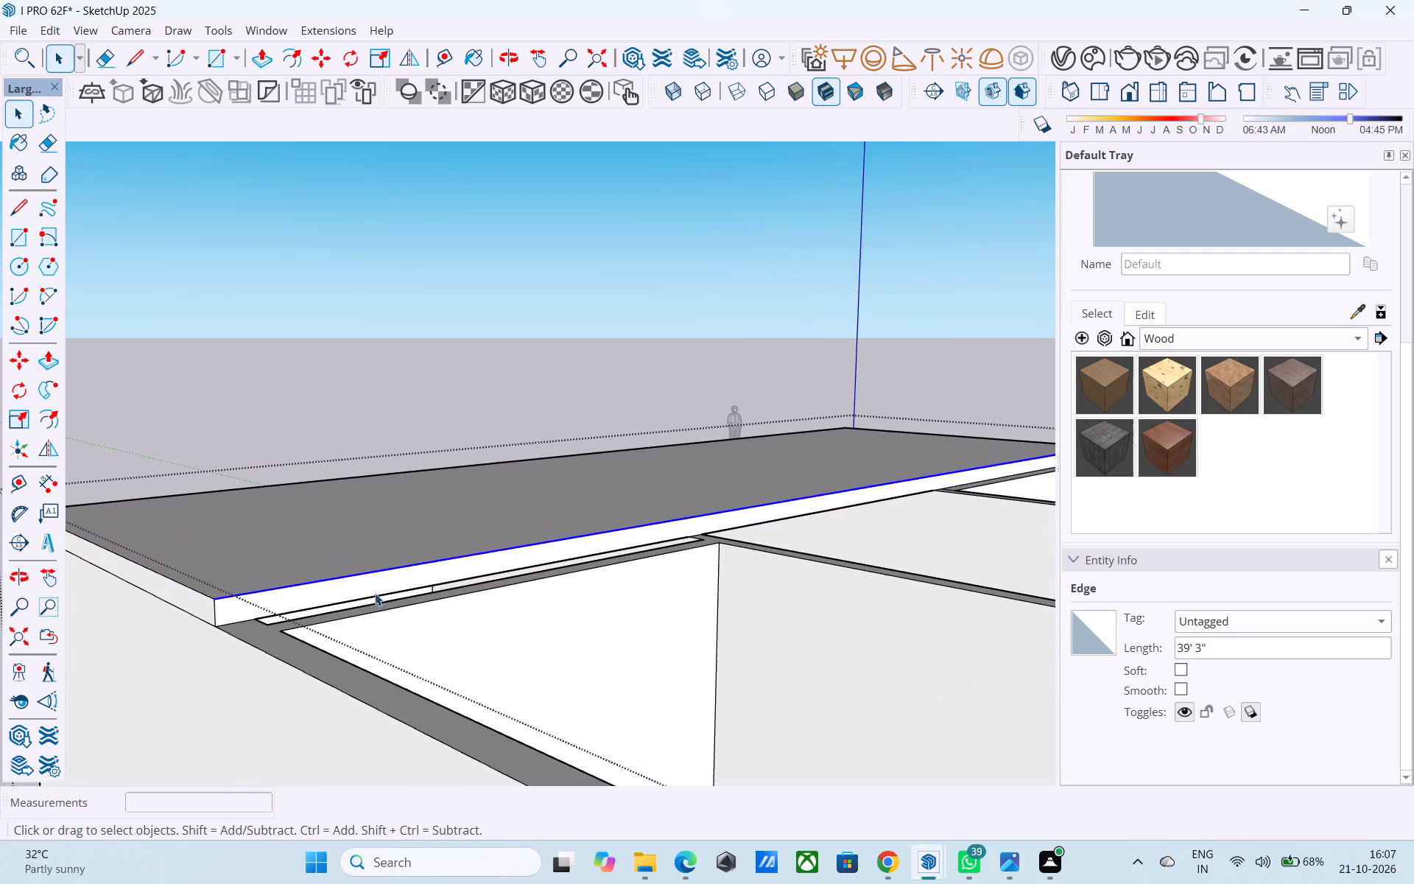
left_click(379, 589)
key("p")
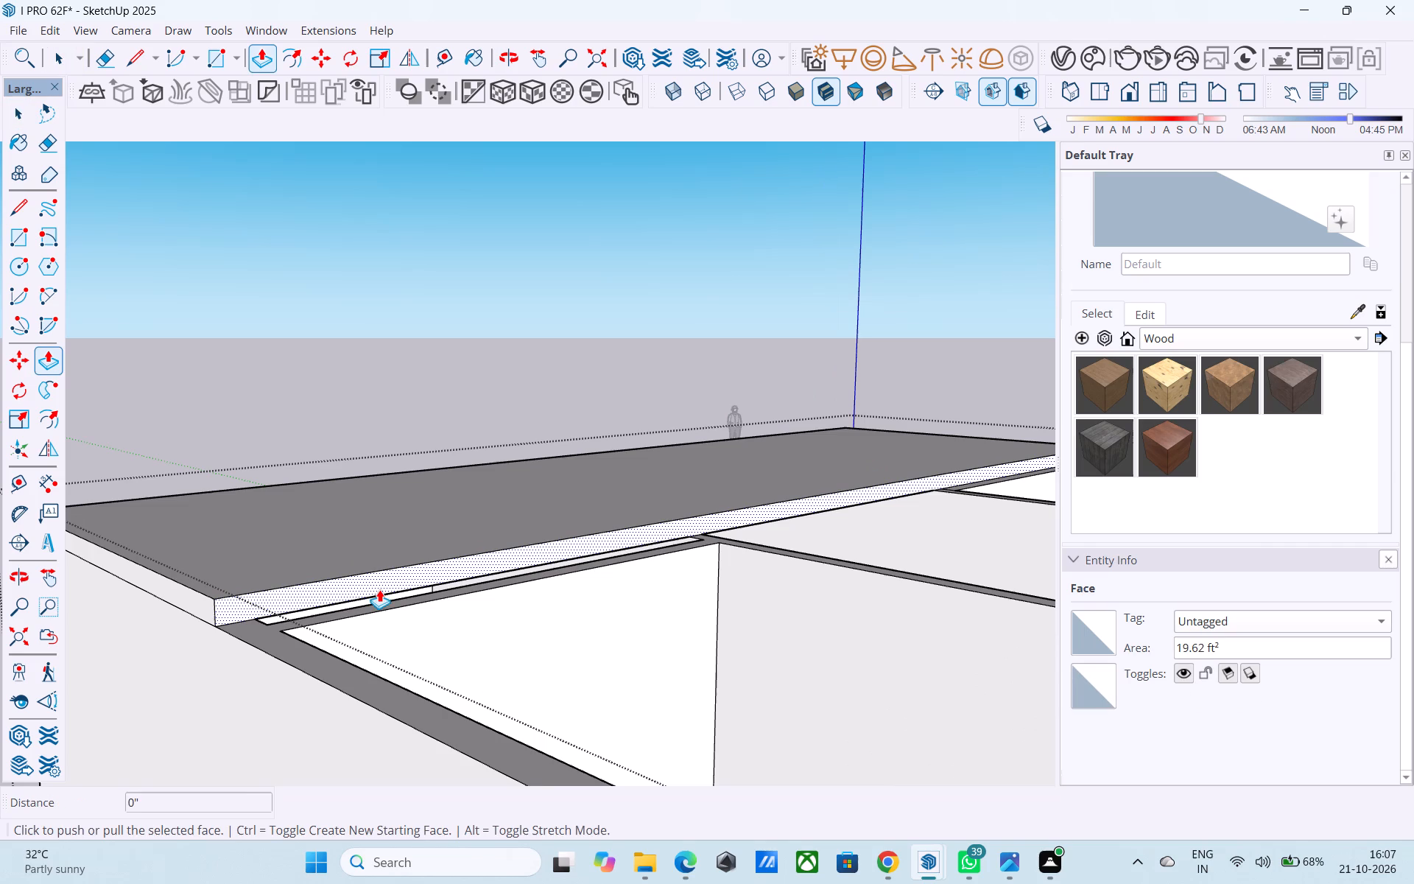
left_click(378, 564)
scroll(387, 584, "down", 12)
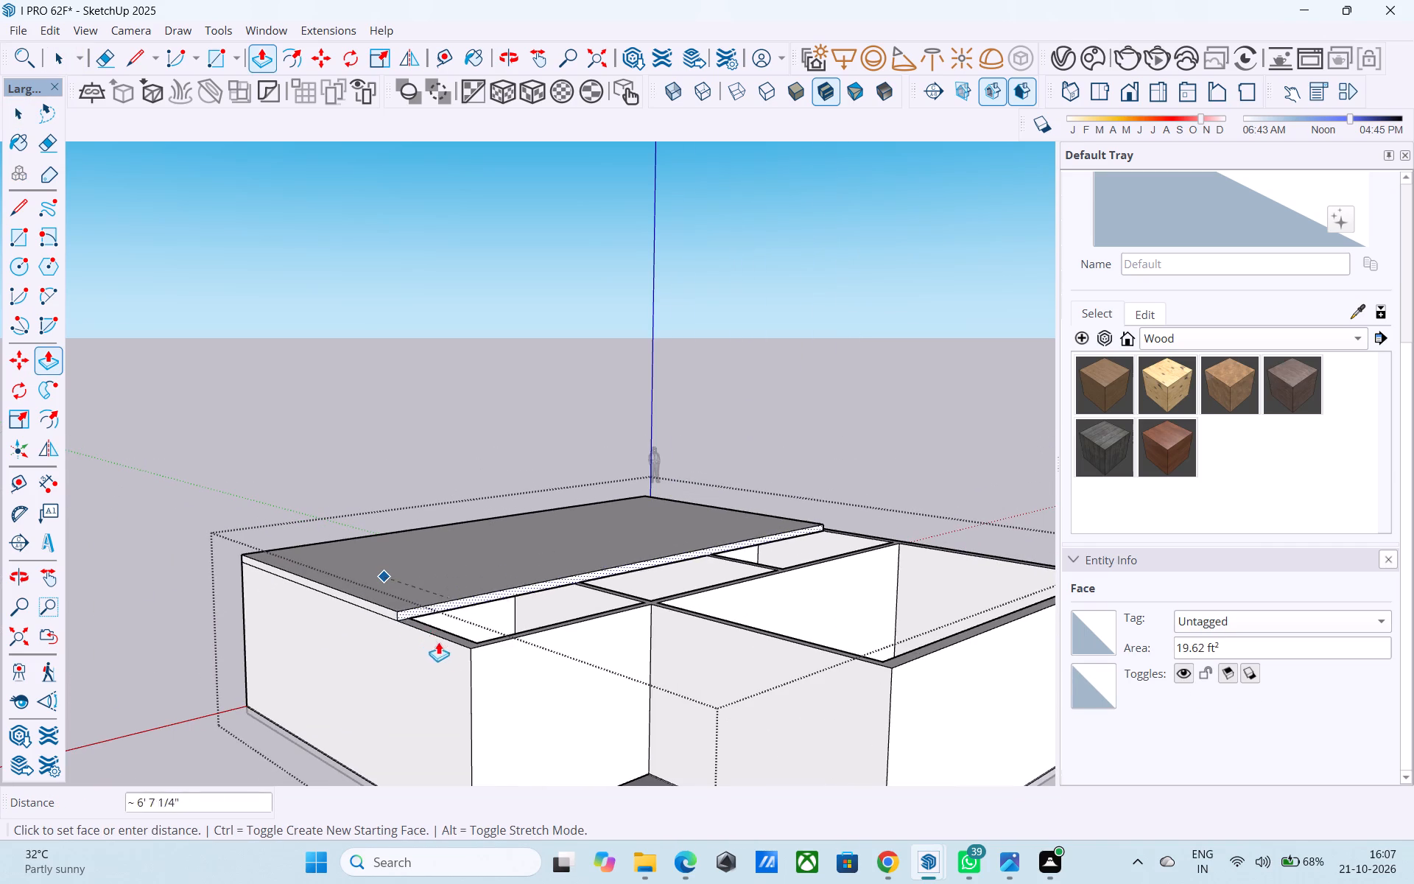
left_click(474, 673)
Draw a 6" vertical line splitting the slab's side face at the recess's inner wall corner.
scroll(454, 651, "down", 6)
middle_click_drag(446, 649, 191, 575)
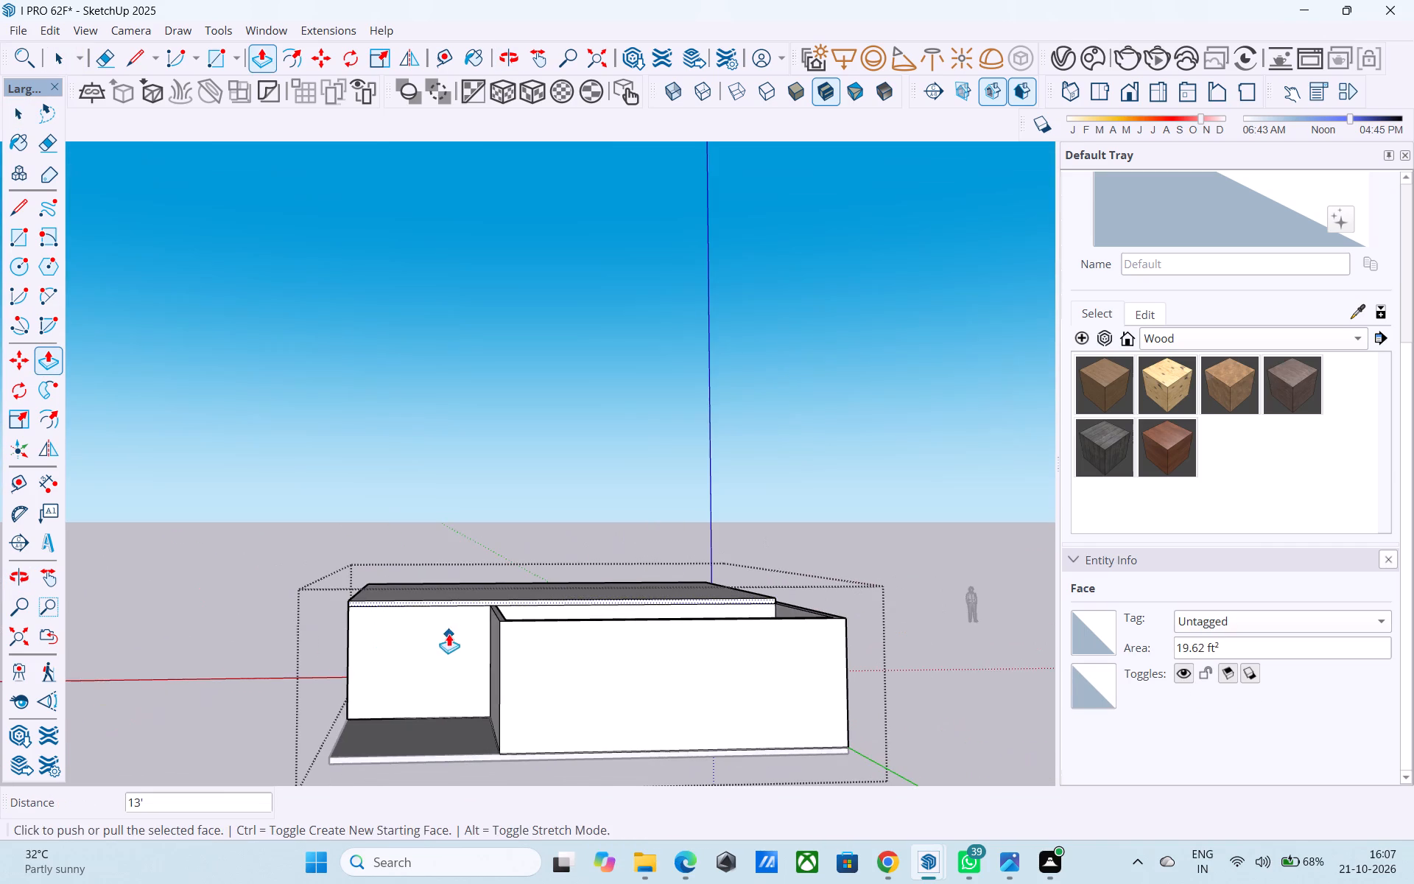
middle_click_drag(451, 614, 452, 691)
scroll(510, 632, "up", 12)
key("space")
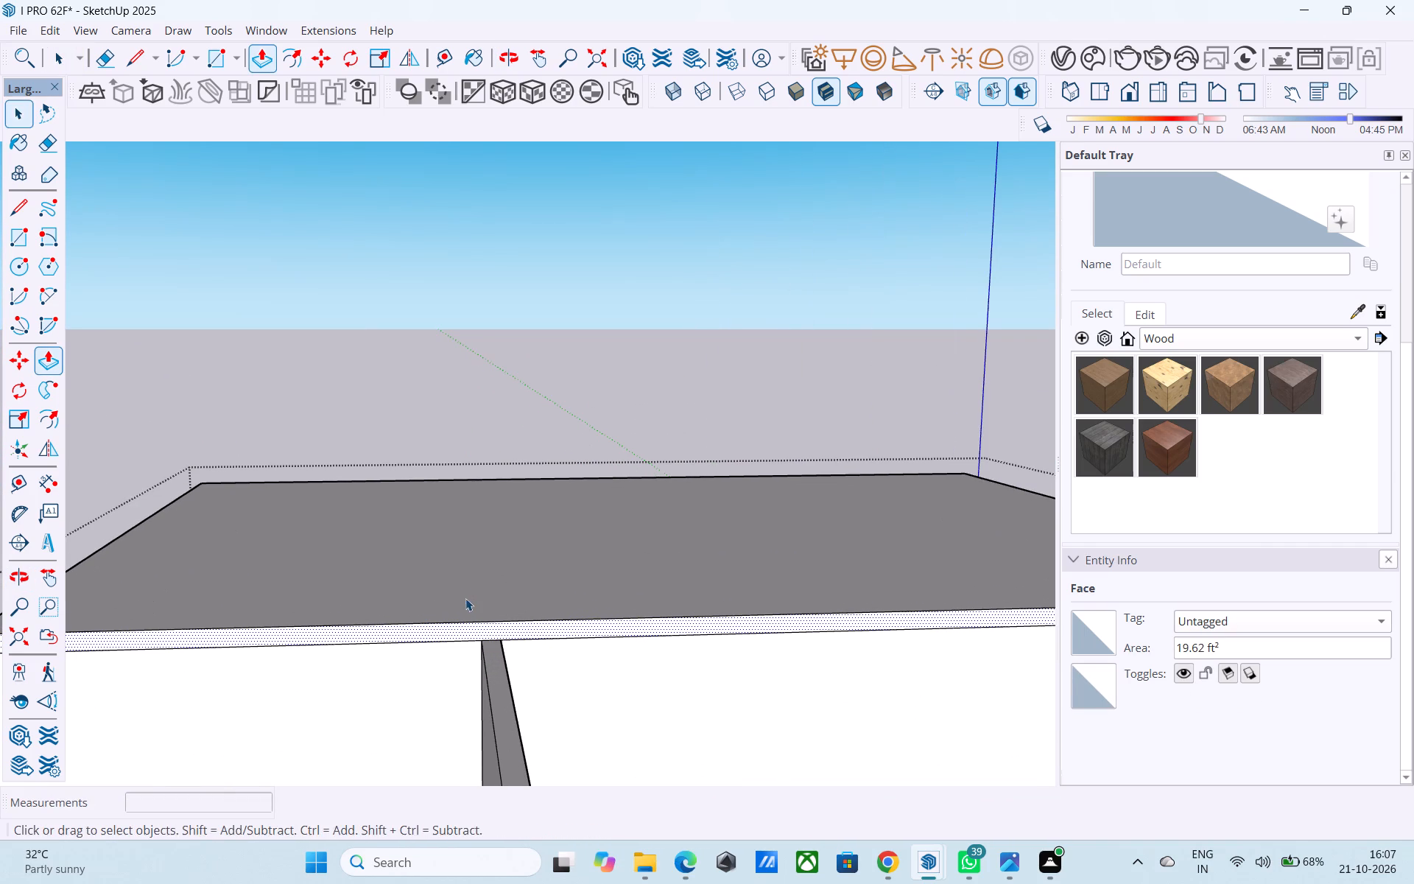
type("L")
scroll(486, 642, "up", 2)
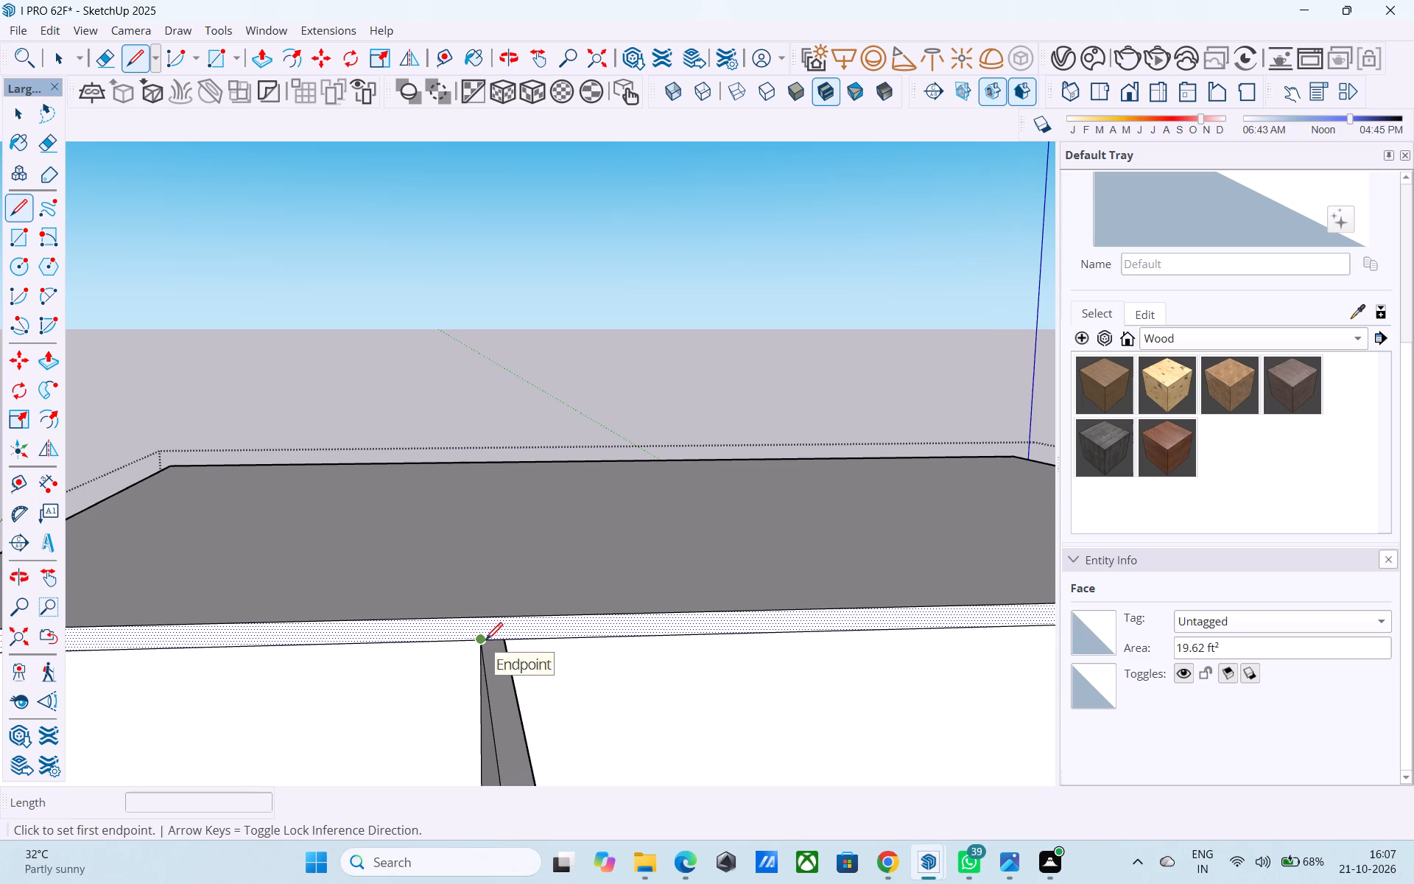
left_click(485, 641)
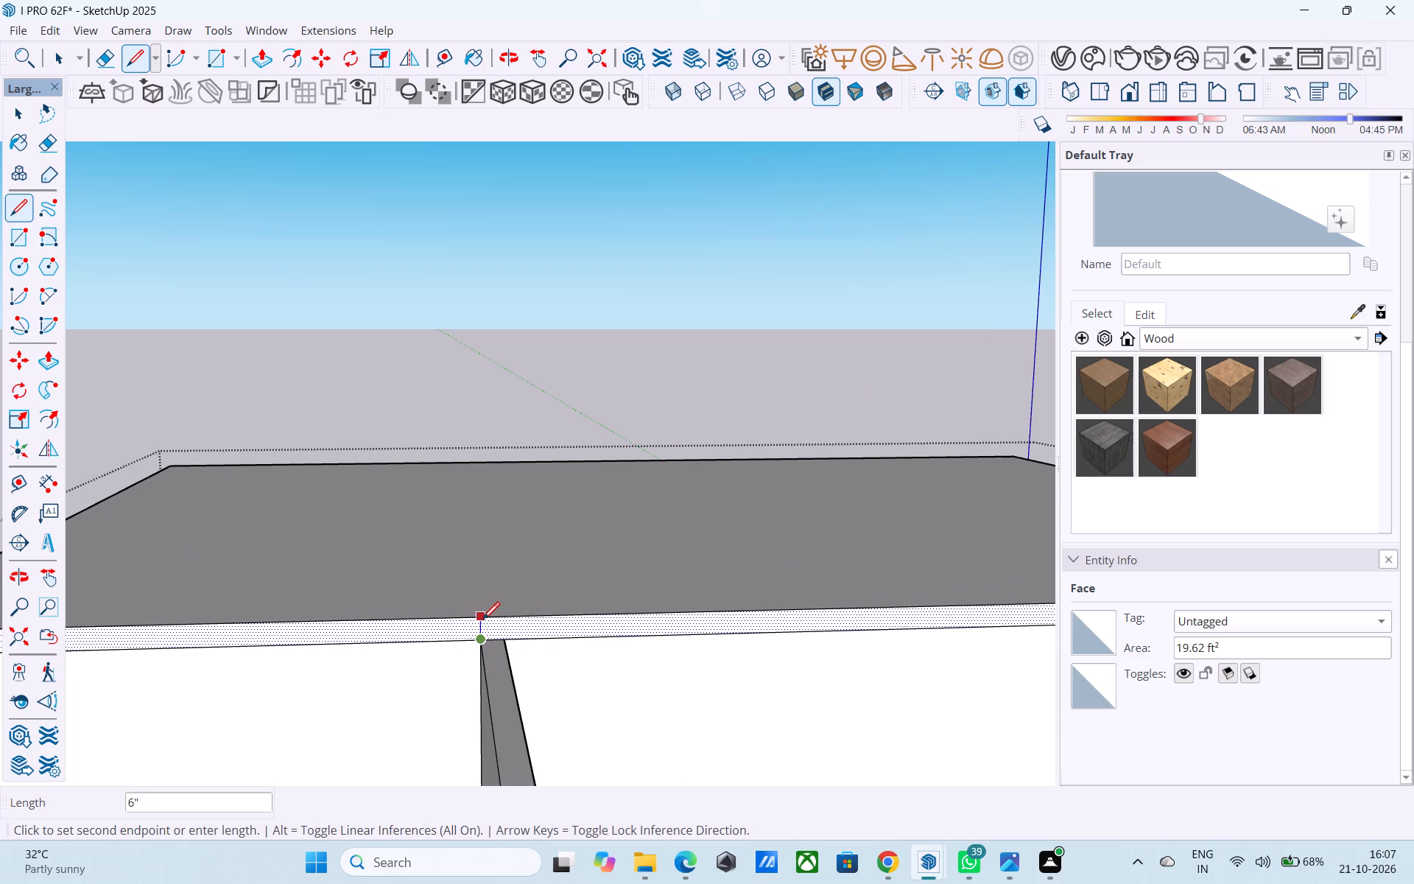
left_click(482, 621)
key("space")
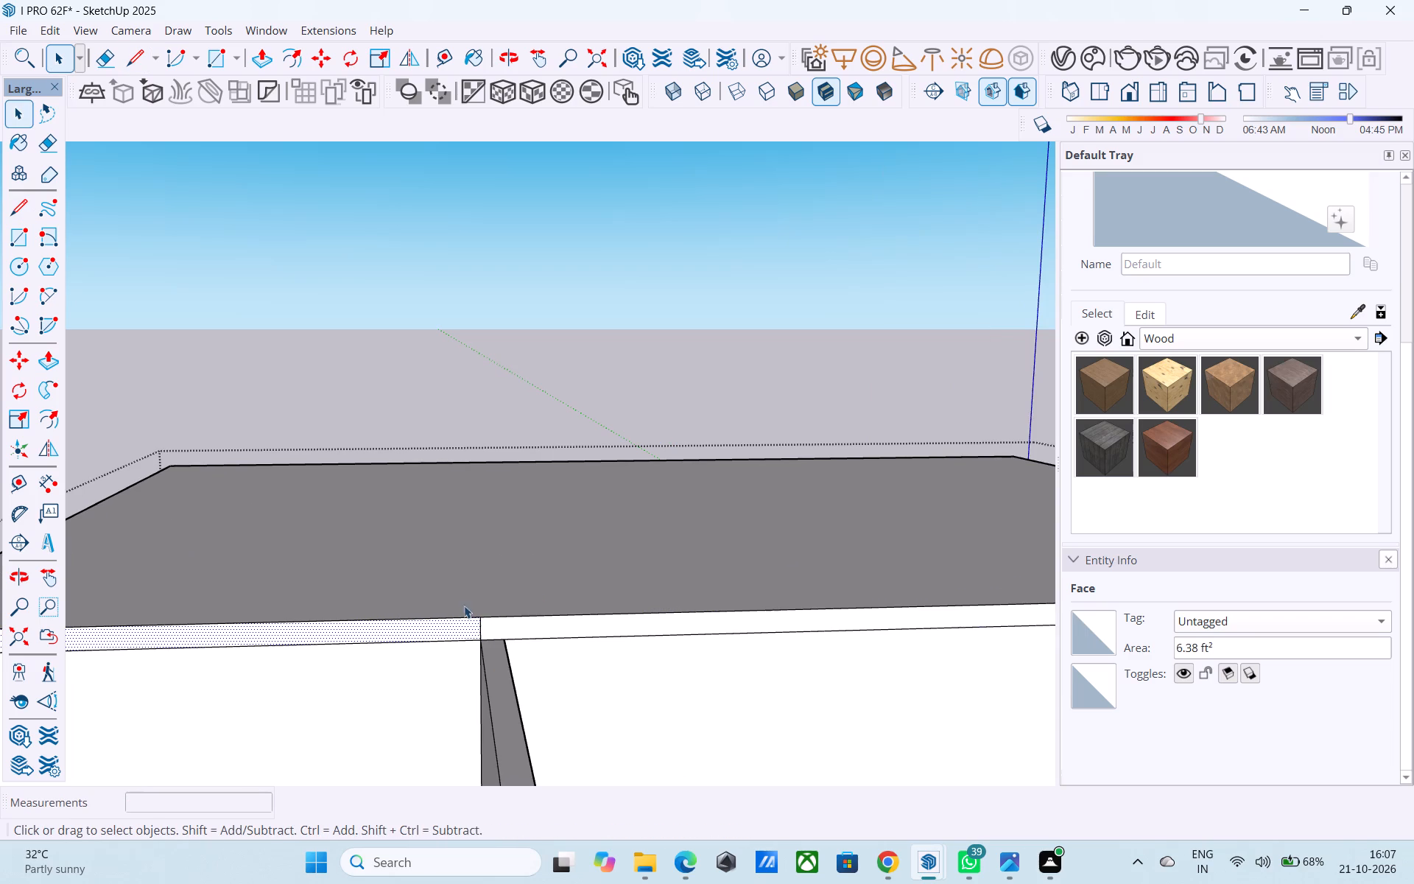
Push/Pull the split side face beyond the recess 14' 9" to the remaining outer wall.
left_click(541, 631)
key("p")
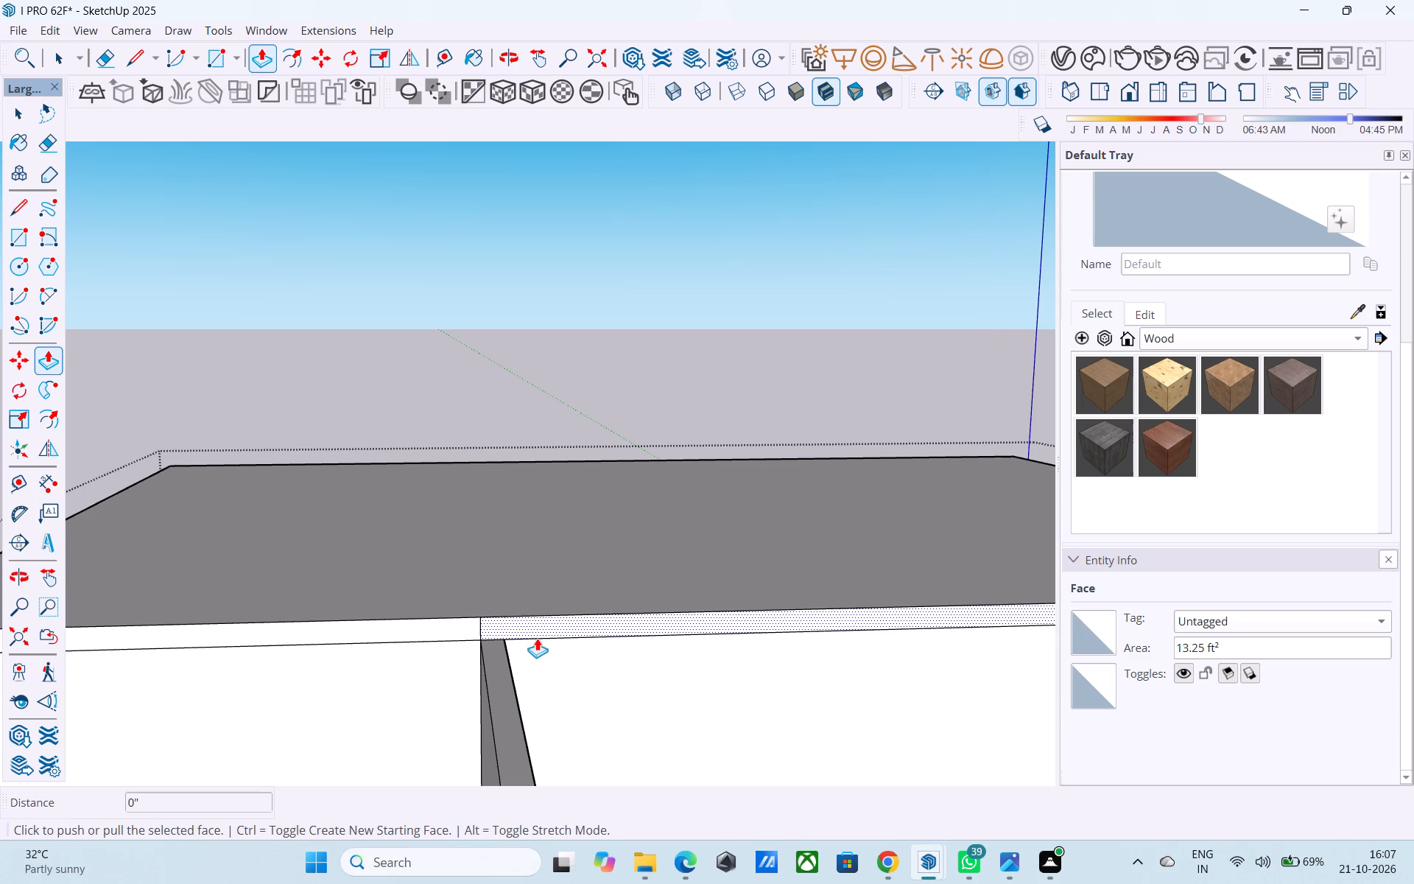
left_click(538, 634)
scroll(539, 637, "down", 12)
scroll(538, 645, "up", 1)
scroll(538, 645, "down", 5)
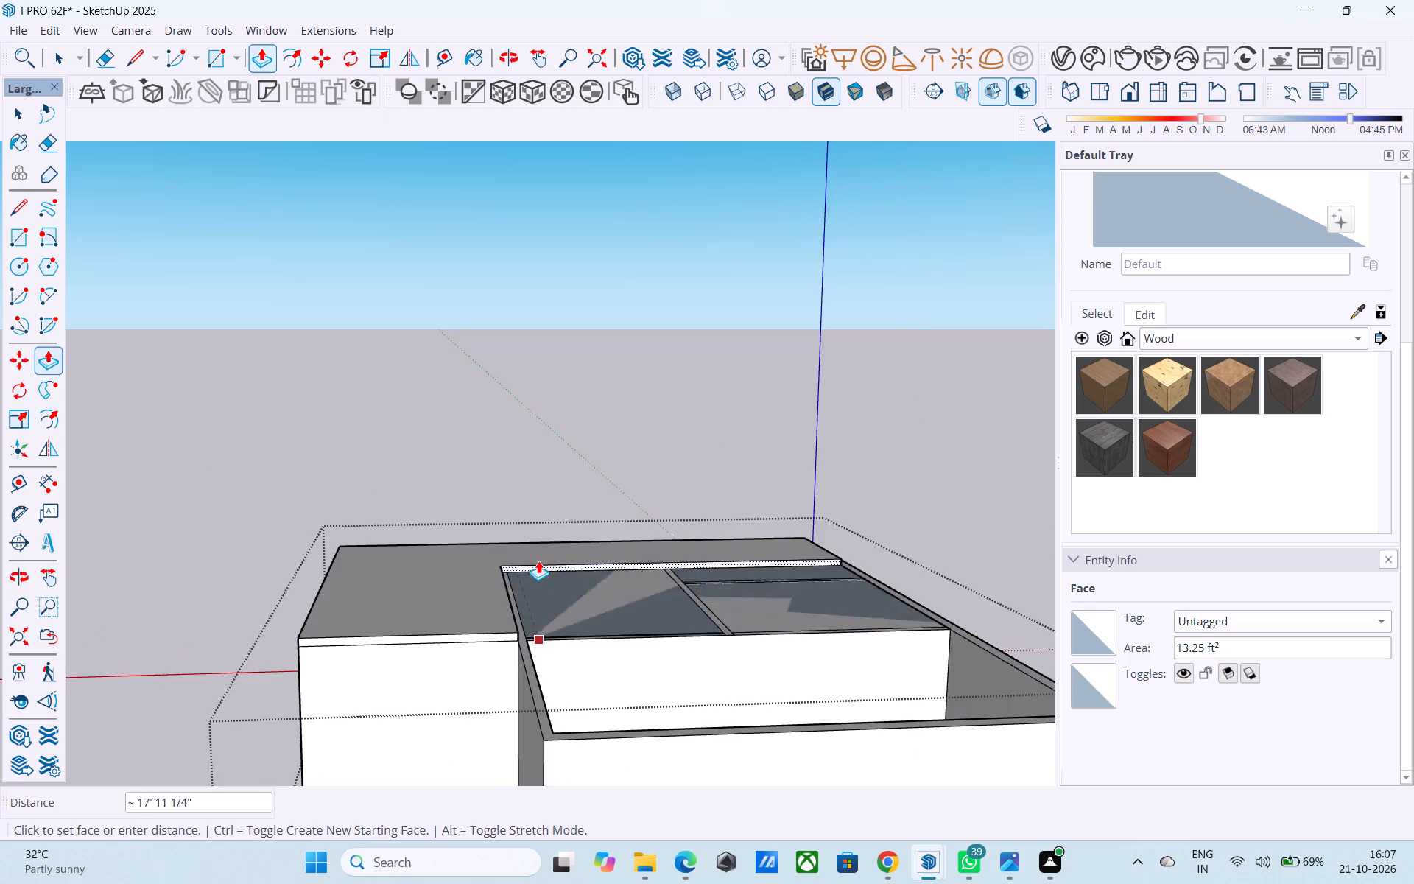
scroll(538, 561, "down", 2)
scroll(573, 659, "up", 4)
left_click(570, 655)
Push/Pull the slab's origin-side face along the green axis out 9", flush with the outer wall.
middle_click_drag(552, 662, 194, 607)
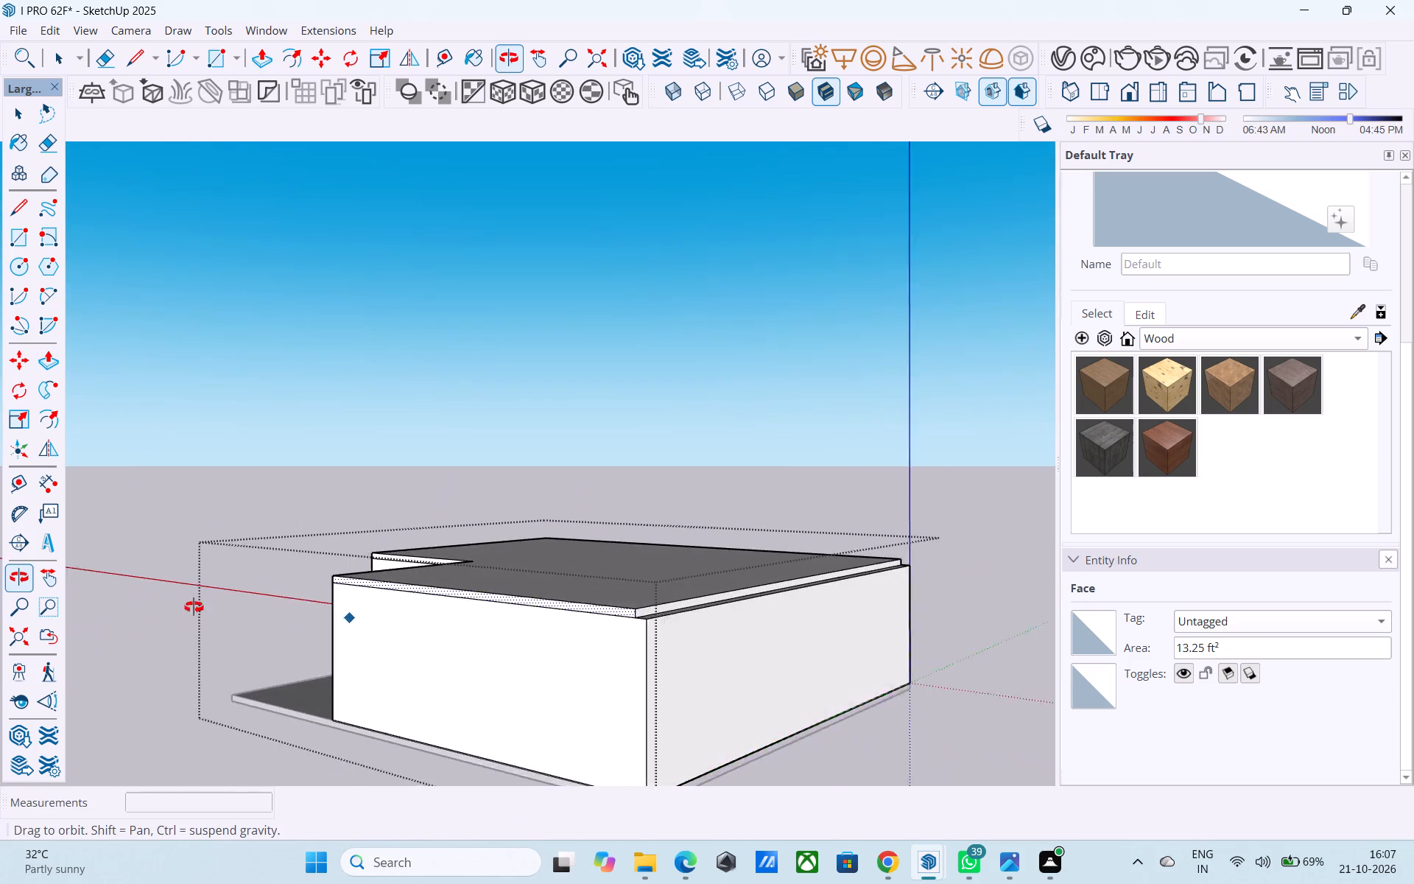
middle_click_drag(194, 607, 180, 609)
middle_click_drag(542, 587, 518, 663)
scroll(520, 659, "up", 1)
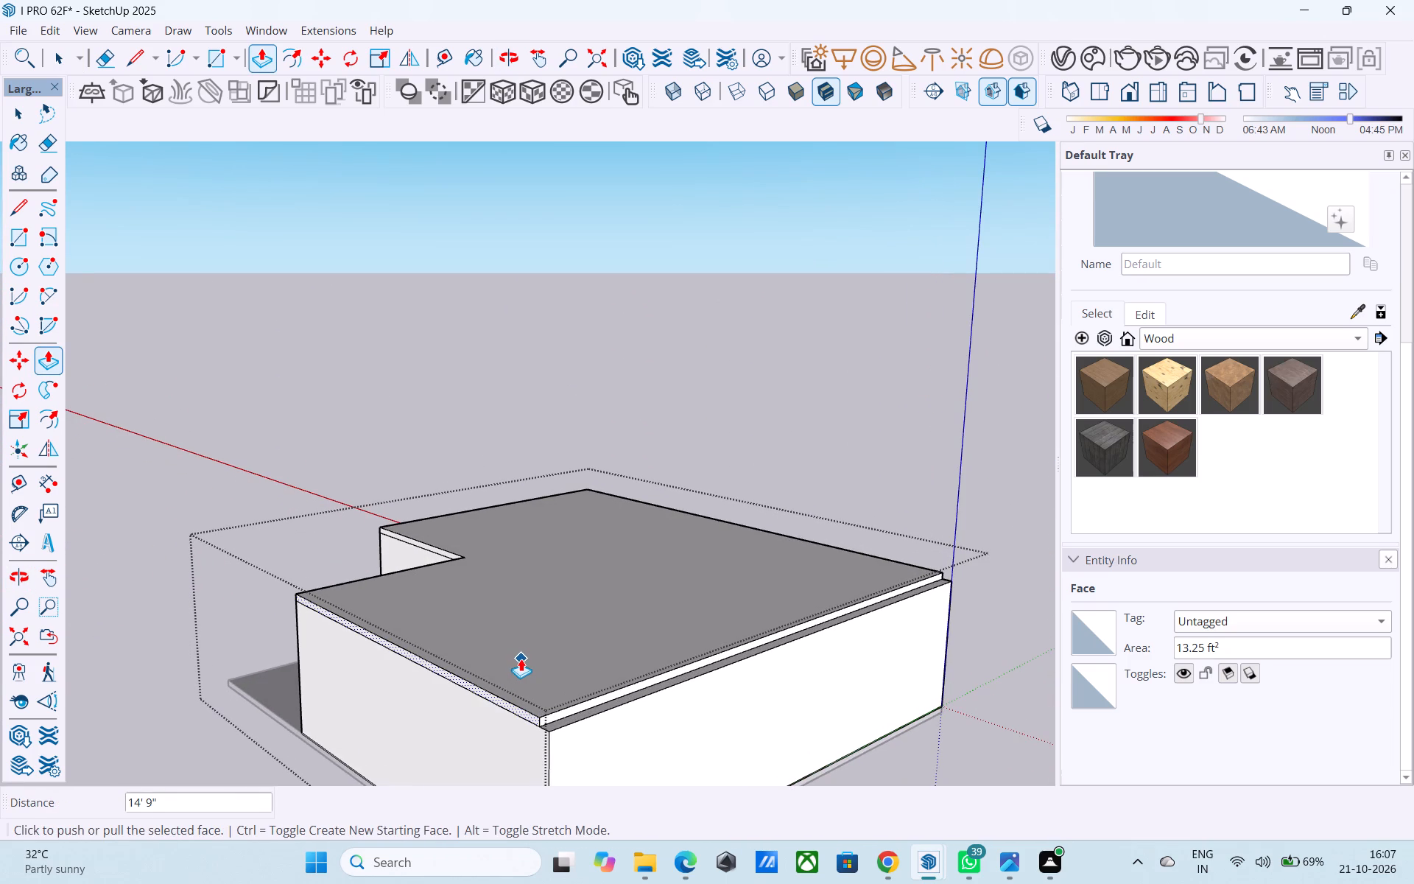
scroll(496, 583, "down", 6)
middle_click_drag(496, 584, 512, 683)
scroll(552, 678, "up", 10)
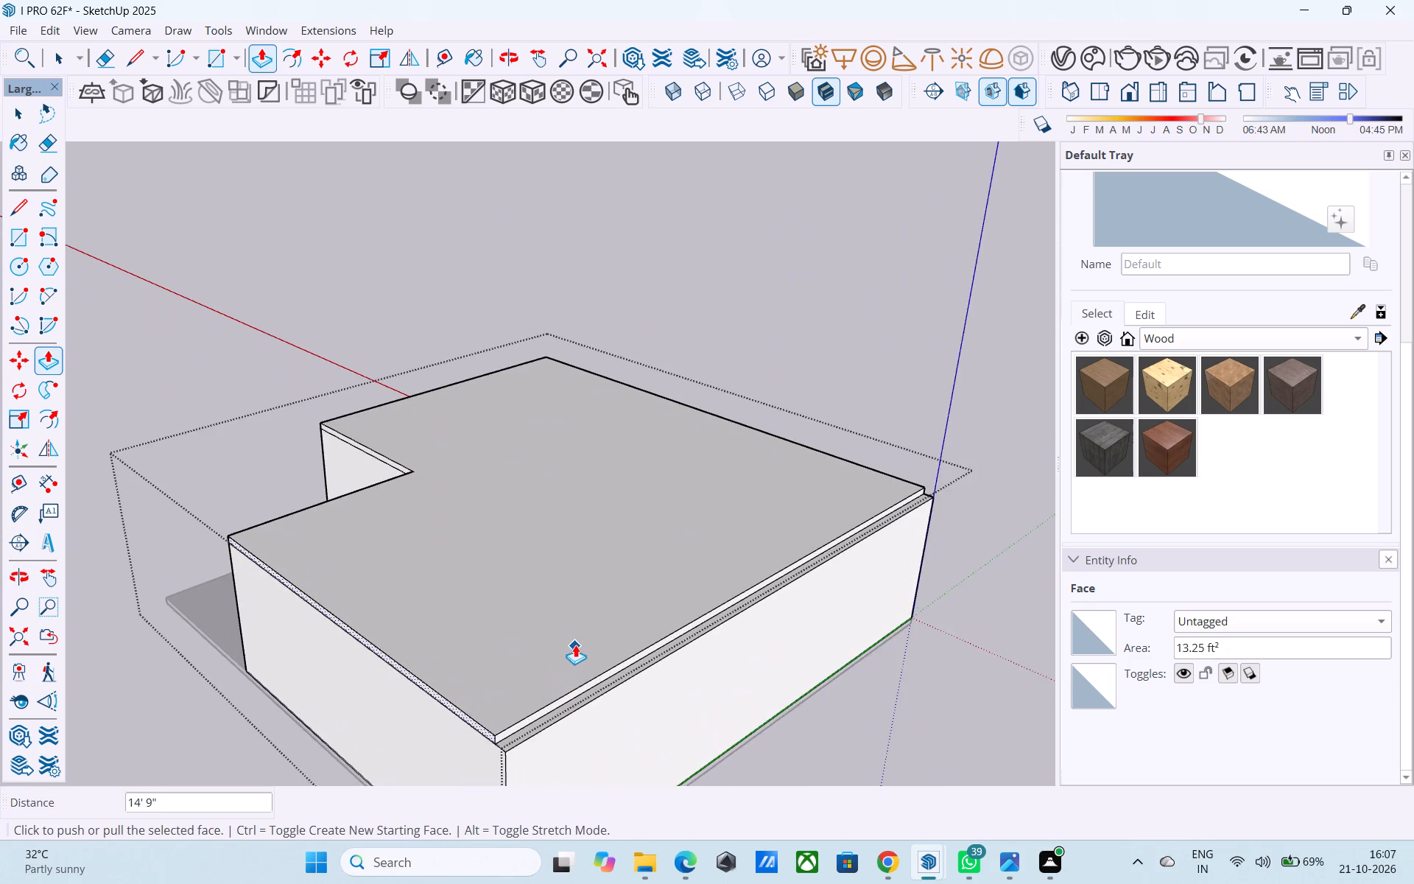
key("space")
scroll(490, 242, "down", 4)
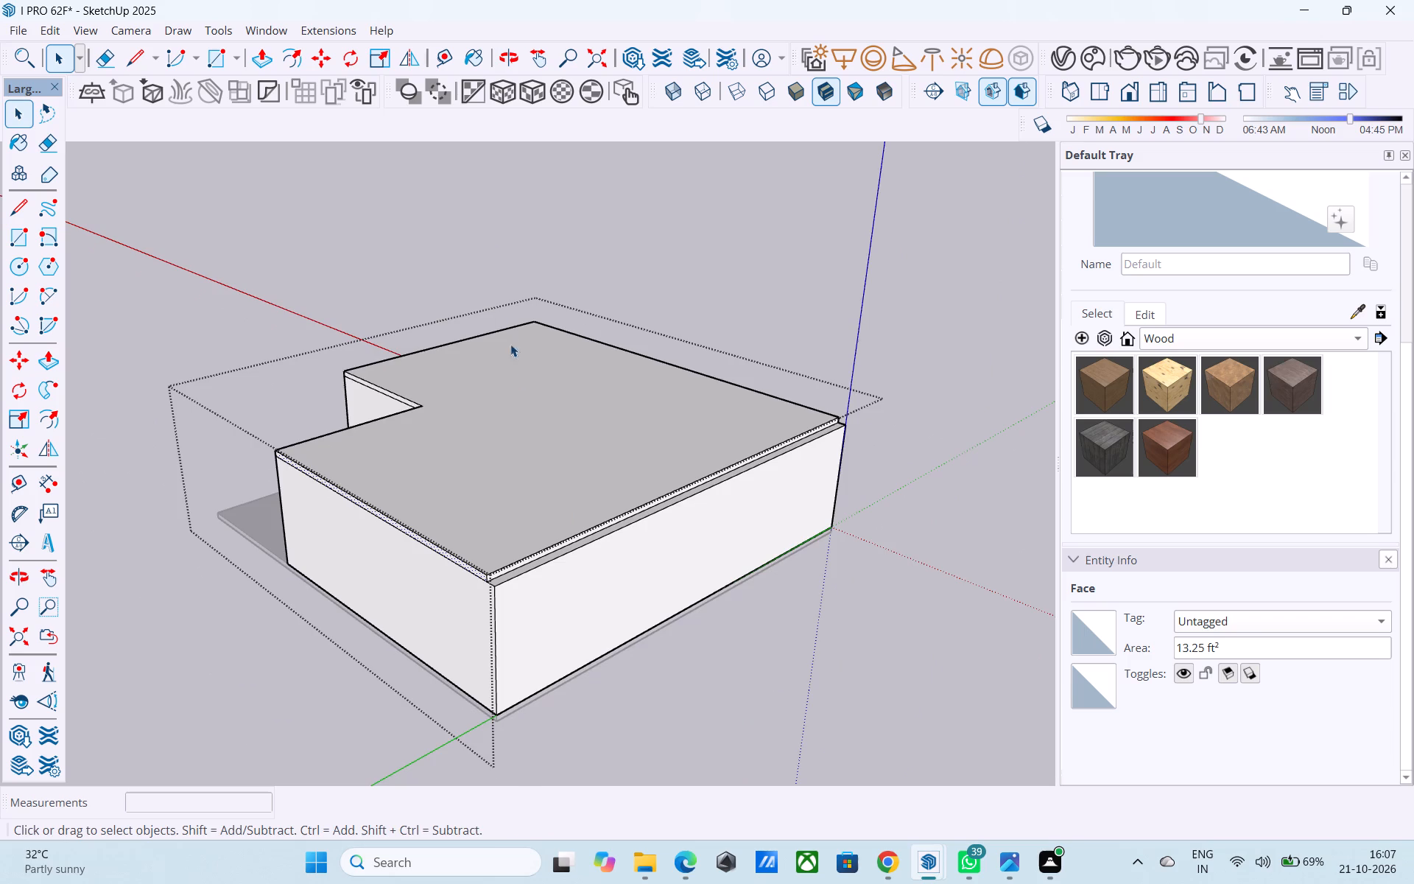
scroll(551, 535, "up", 4)
middle_click_drag(543, 547, 532, 445)
scroll(544, 445, "up", 7)
left_click(501, 392)
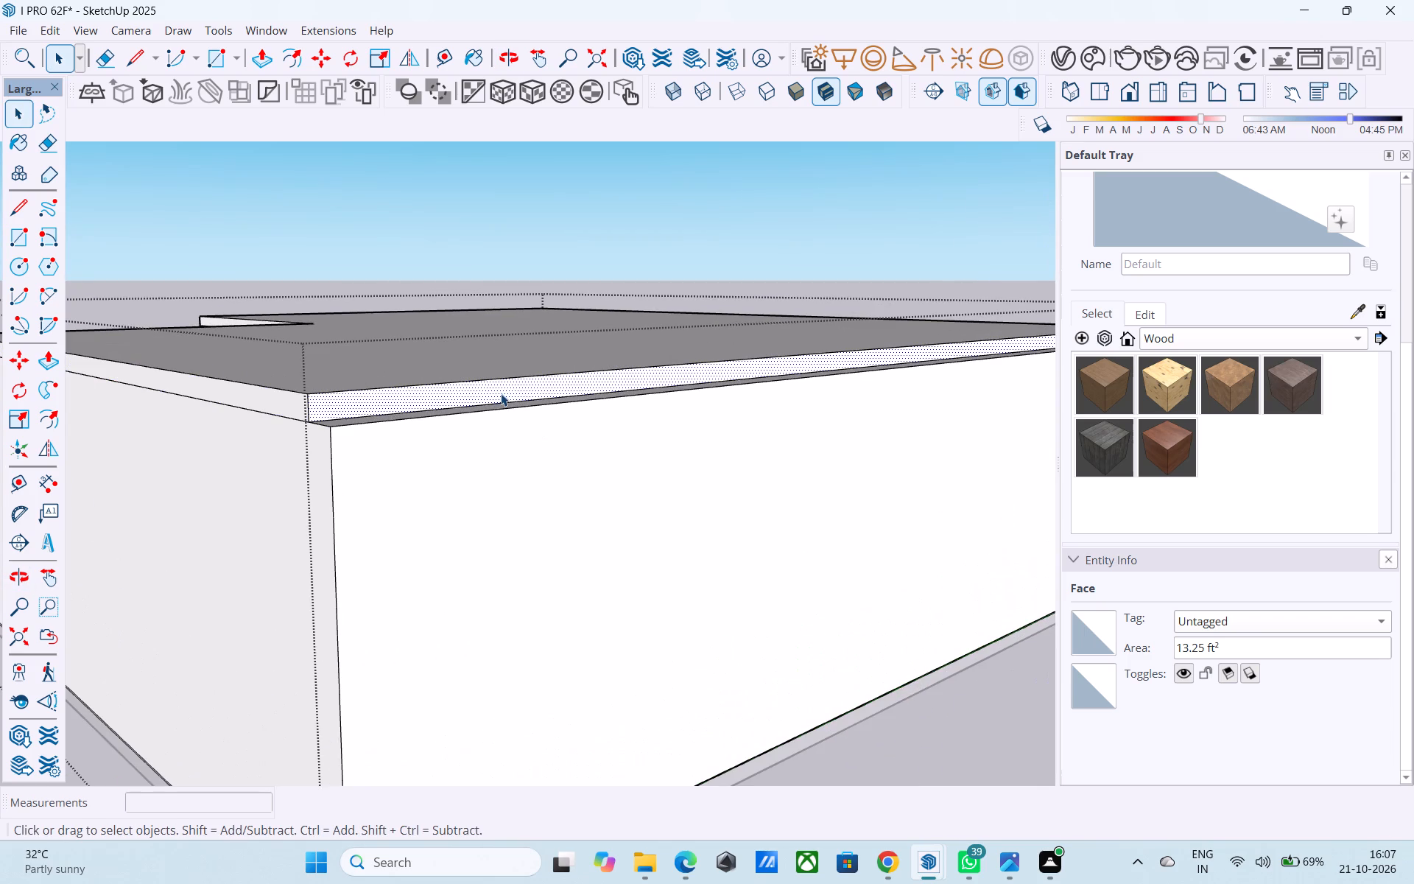
key("p")
left_click(494, 387)
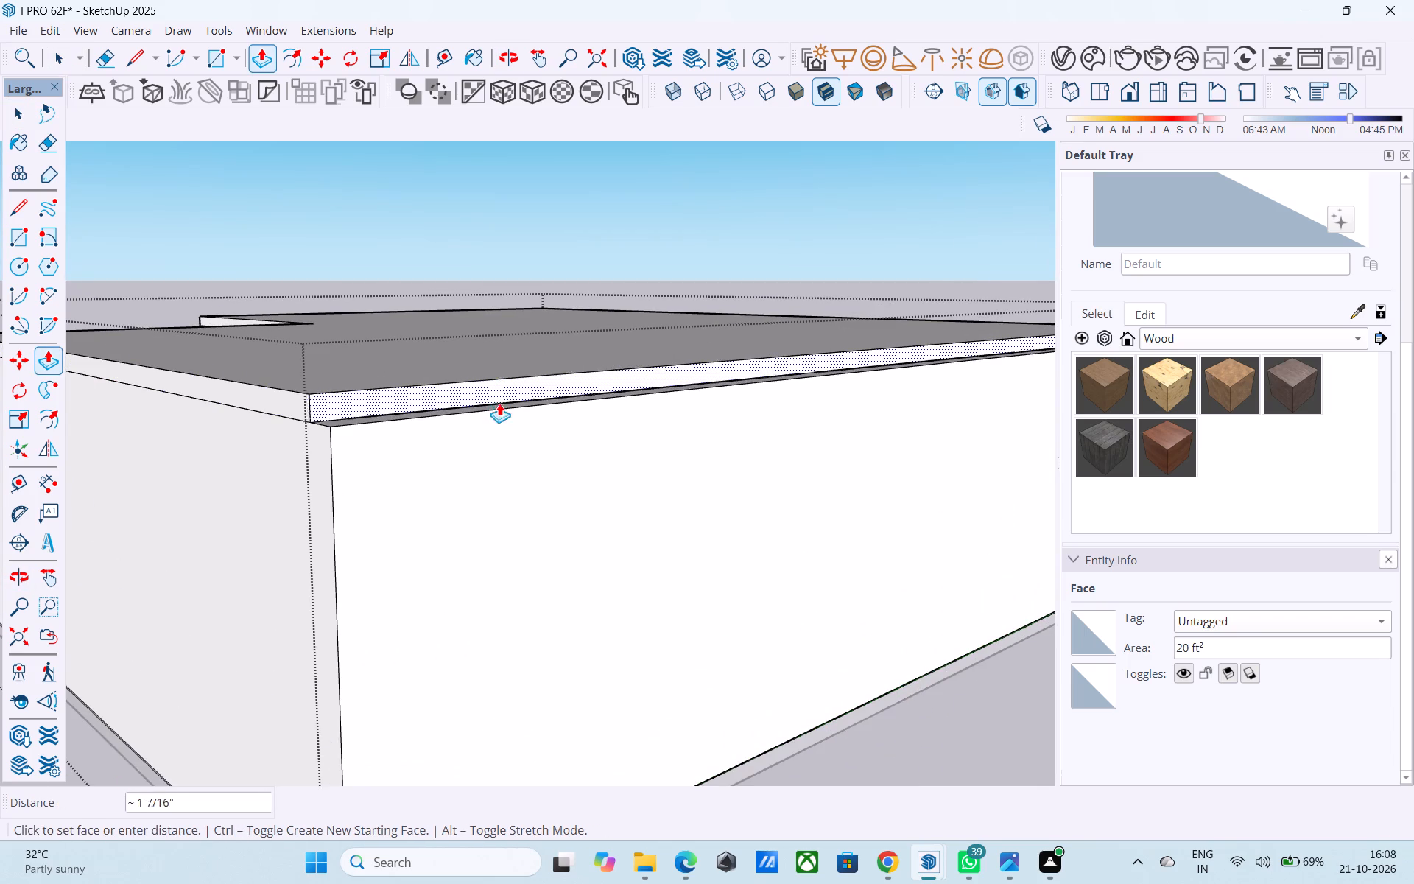
left_click(502, 456)
Examine the roof slab's coverage and its alignment with the outer walls from all sides.
scroll(489, 458, "down", 10)
scroll(471, 476, "up", 1)
scroll(471, 476, "down", 1)
middle_click_drag(471, 476, 896, 592)
middle_click_drag(513, 537, 595, 549)
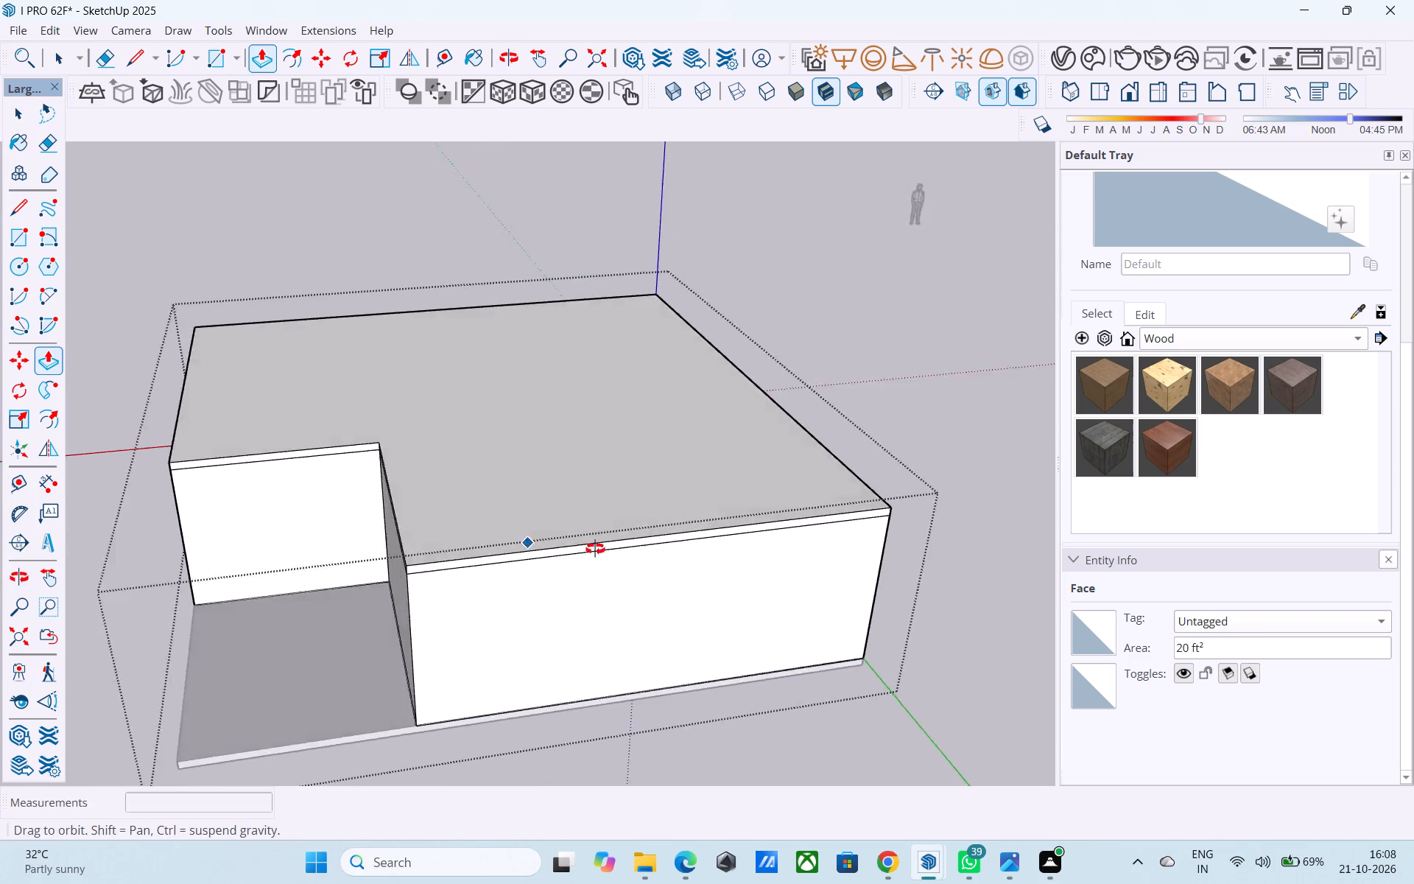
middle_click_drag(595, 549, 712, 560)
middle_click_drag(470, 534, 683, 492)
scroll(627, 342, "down", 5)
middle_click_drag(521, 397, 650, 427)
scroll(591, 313, "up", 10)
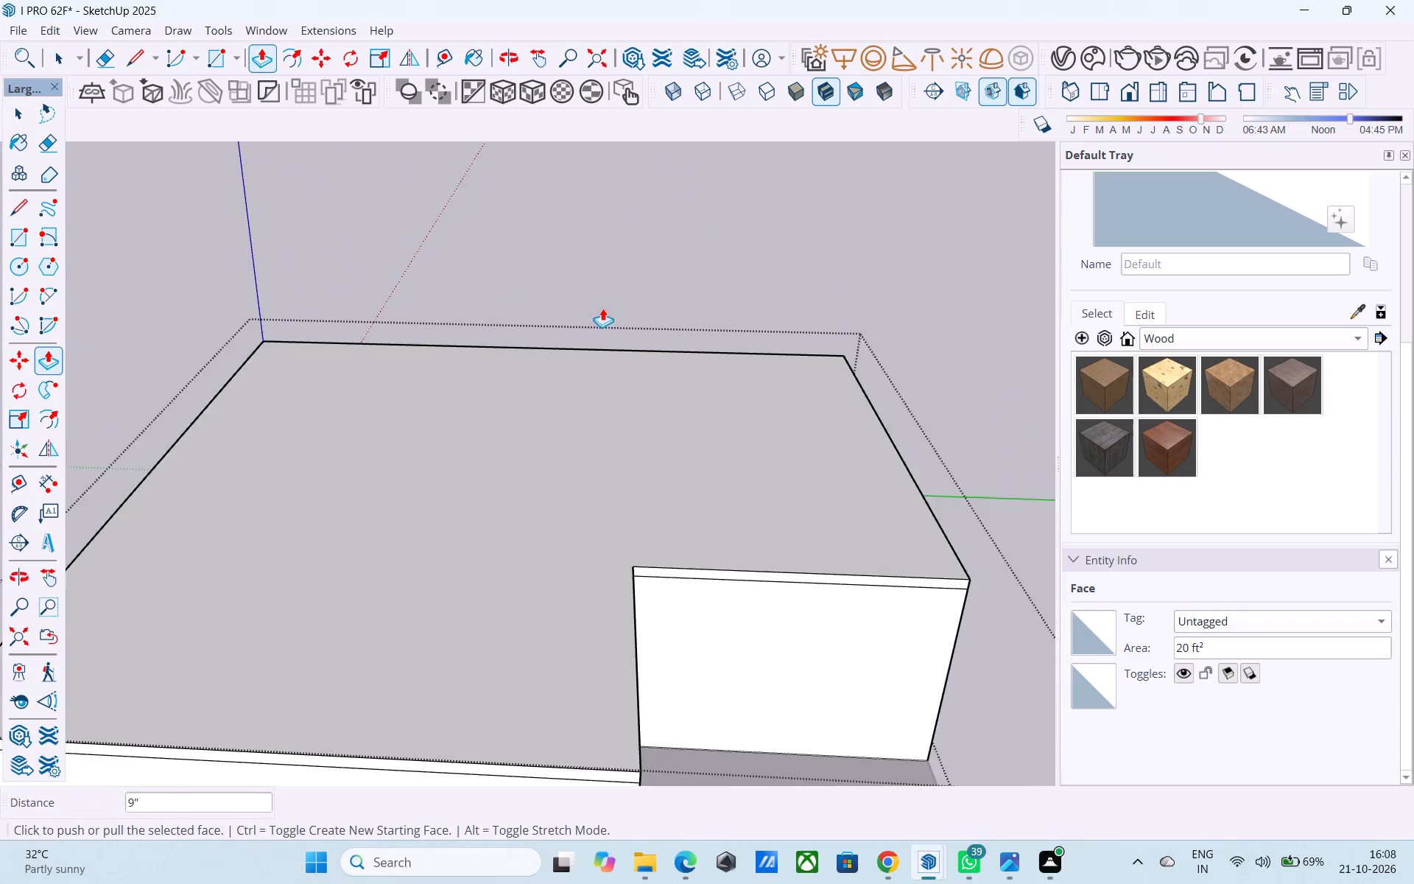
scroll(602, 308, "down", 11)
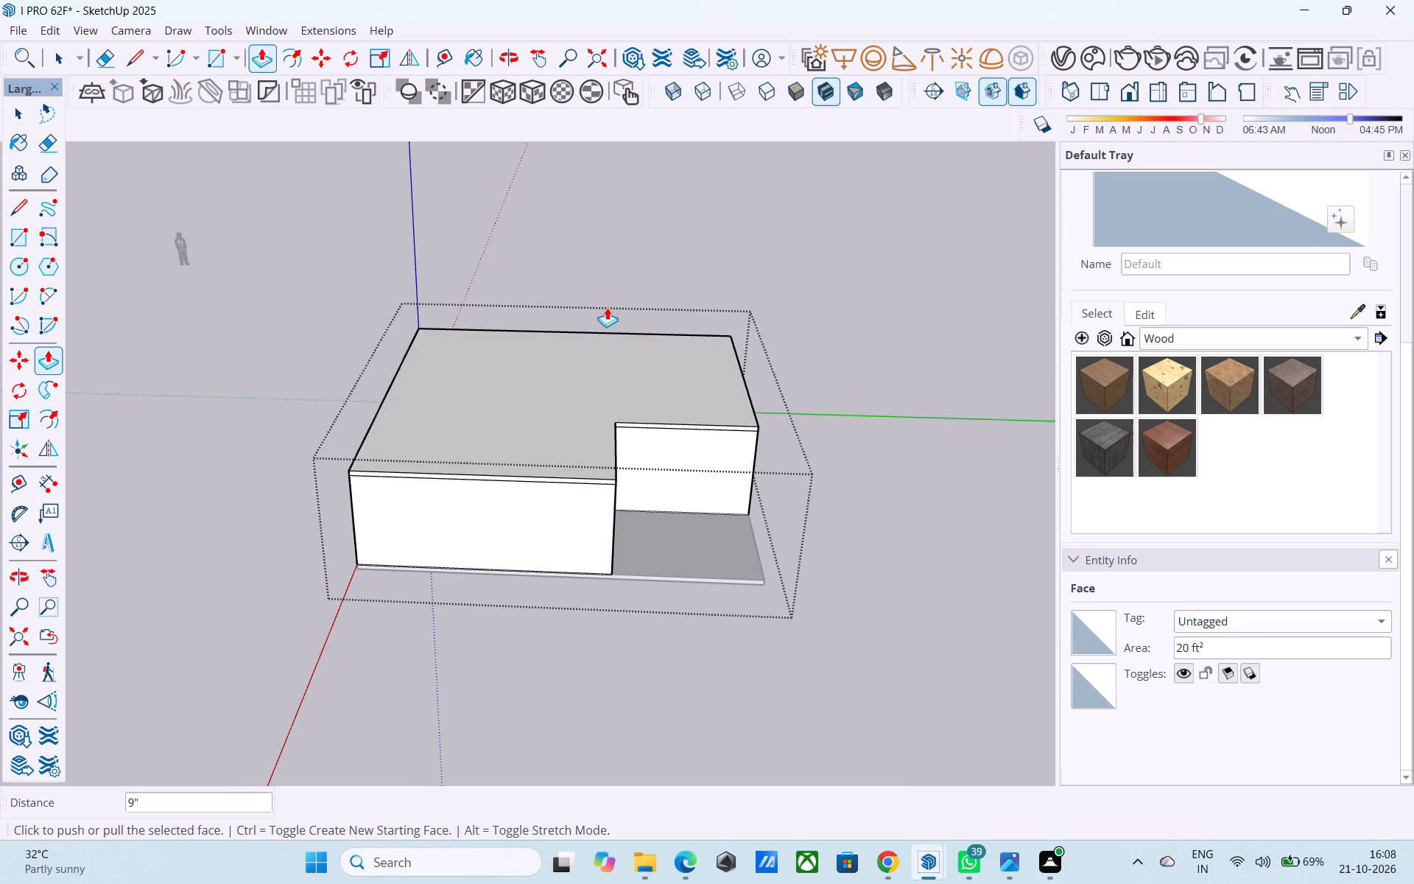
middle_click_drag(467, 391, 548, 295)
scroll(540, 253, "up", 4)
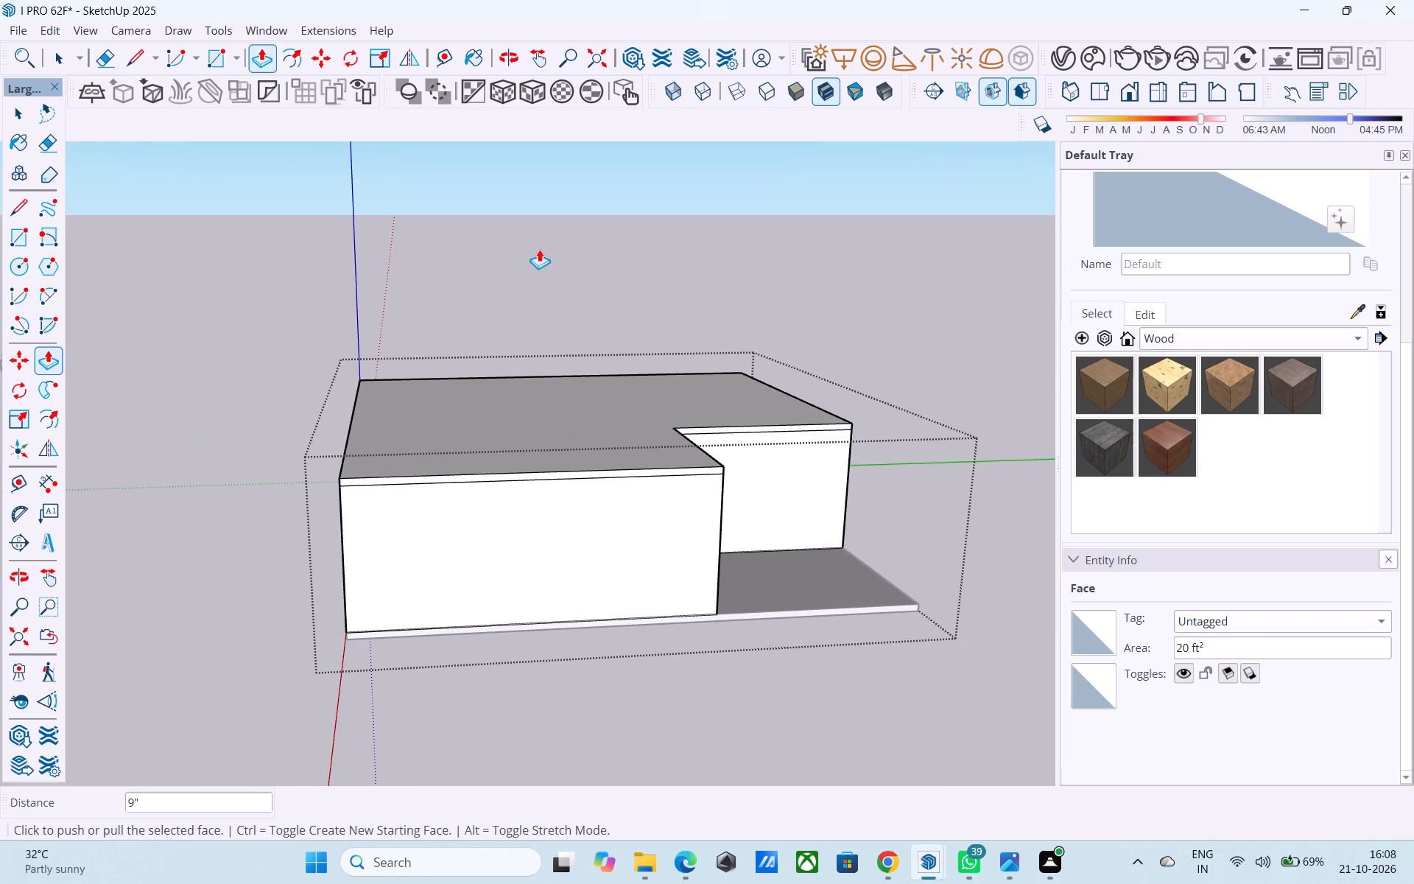
scroll(539, 250, "down", 6)
middle_click_drag(541, 267, 447, 292, "shift")
middle_click_drag(497, 339, 490, 315)
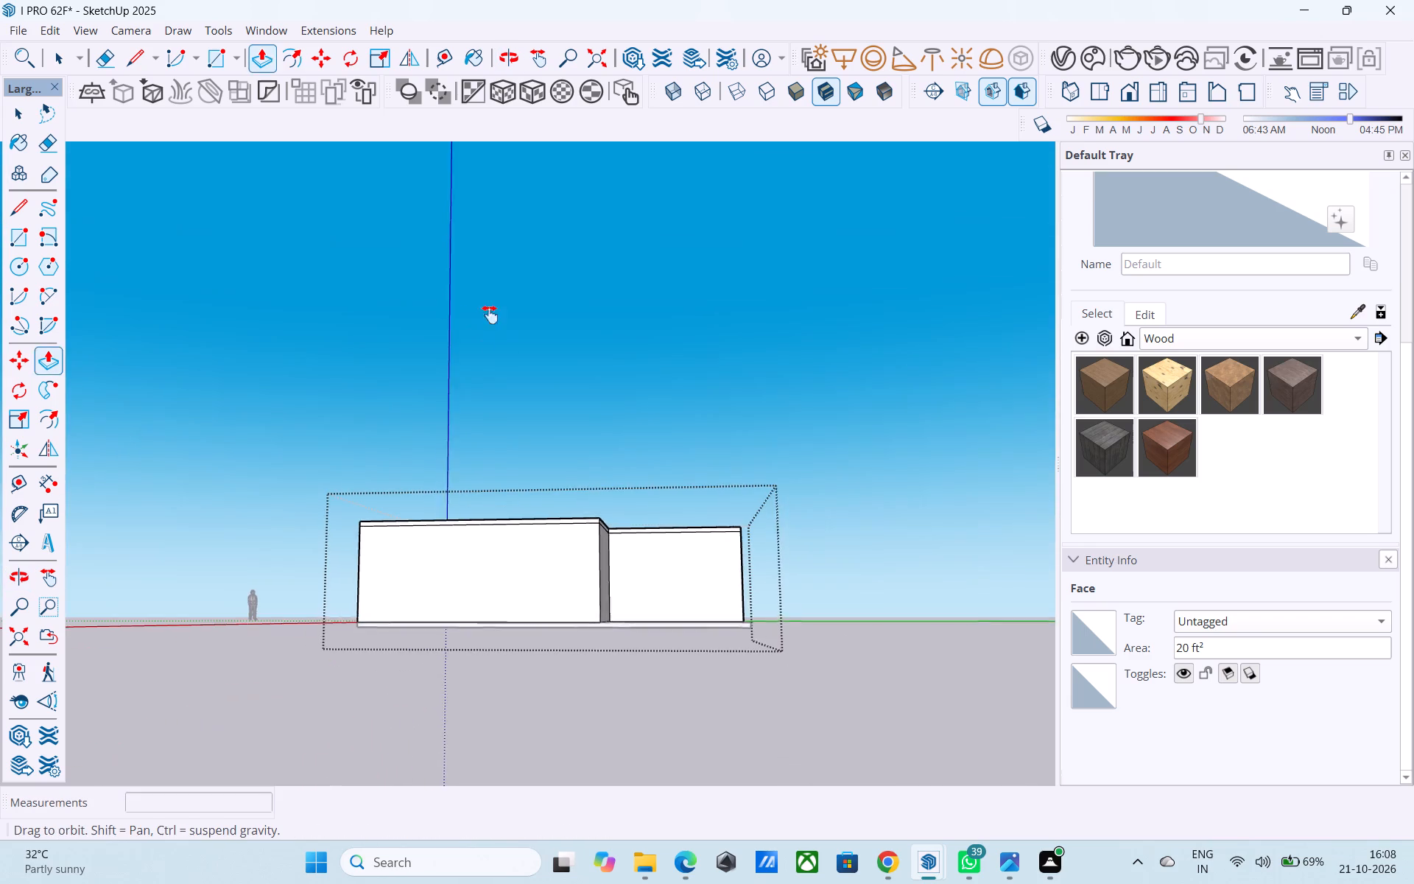
middle_click_drag(490, 315, 584, 628)
middle_click_drag(540, 583, 412, 377)
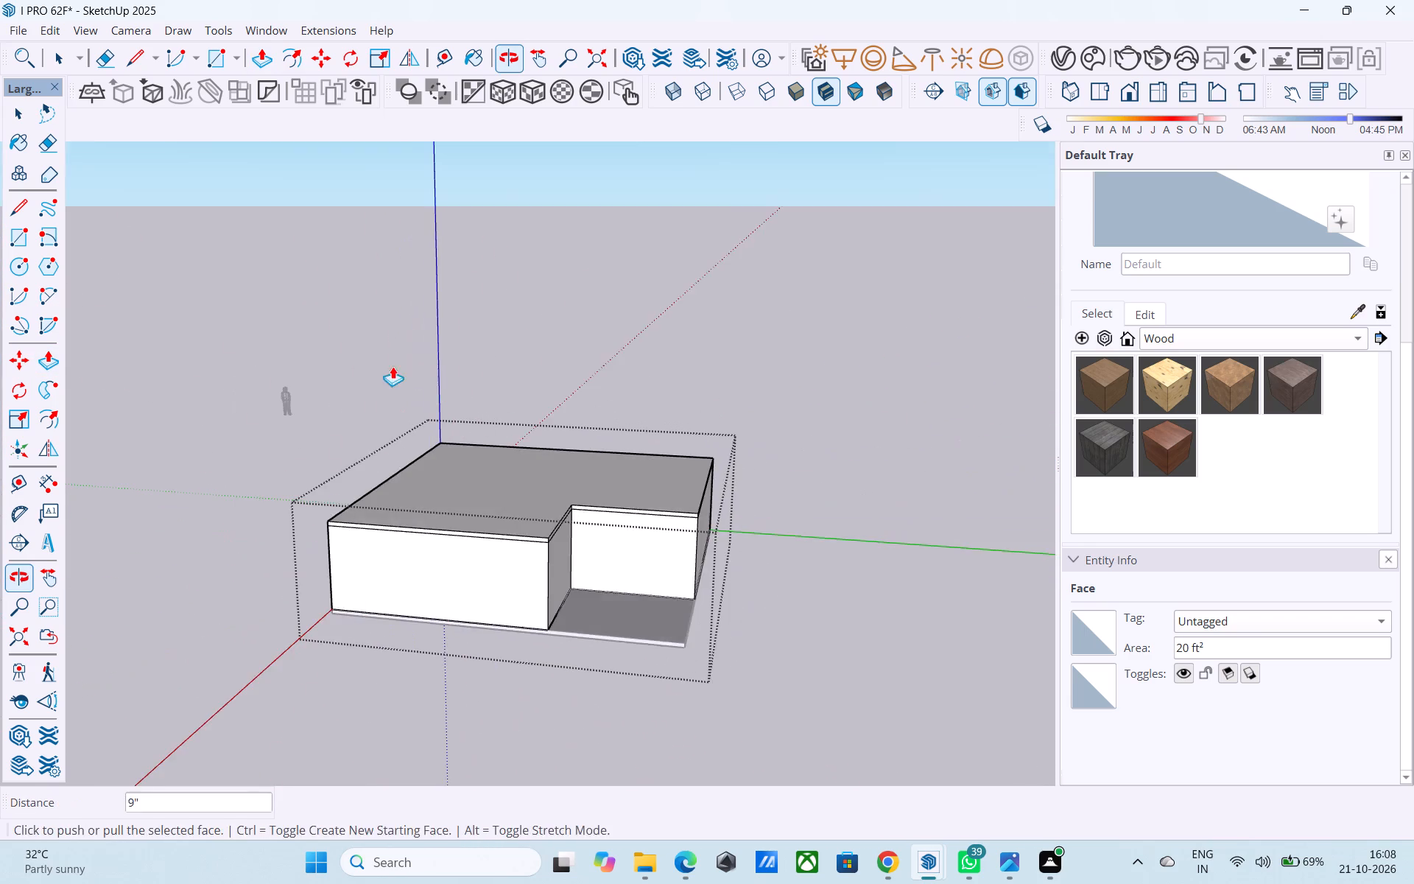
middle_click_drag(566, 474, 728, 427, "shift")
middle_click_drag(603, 350, 632, 657)
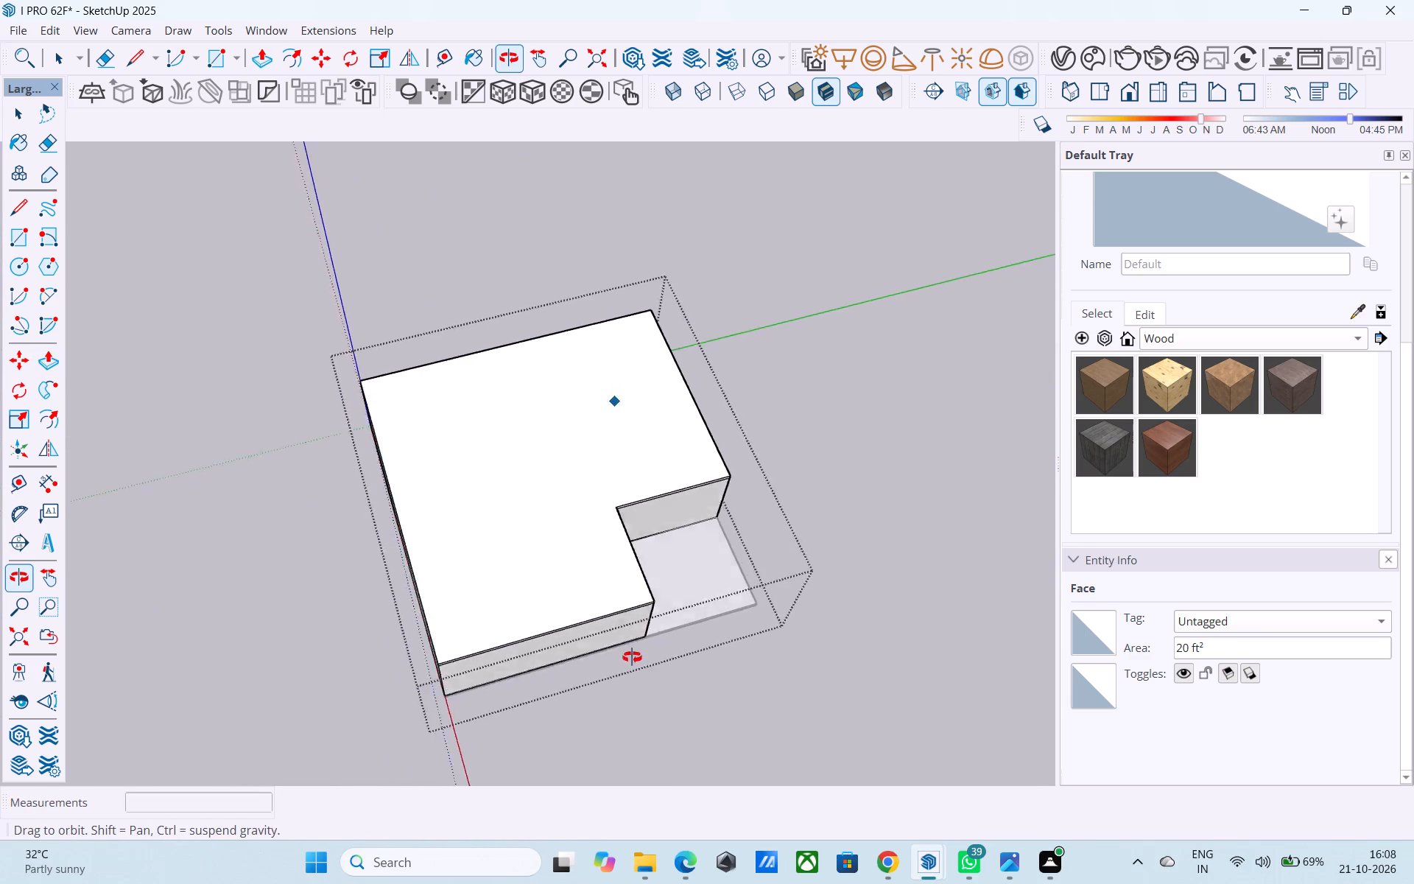
Offset the roof slab's top face outline inward by 6".
middle_click_drag(632, 657, 541, 702)
scroll(502, 628, "up", 5)
key("space")
left_click(479, 585)
key("f")
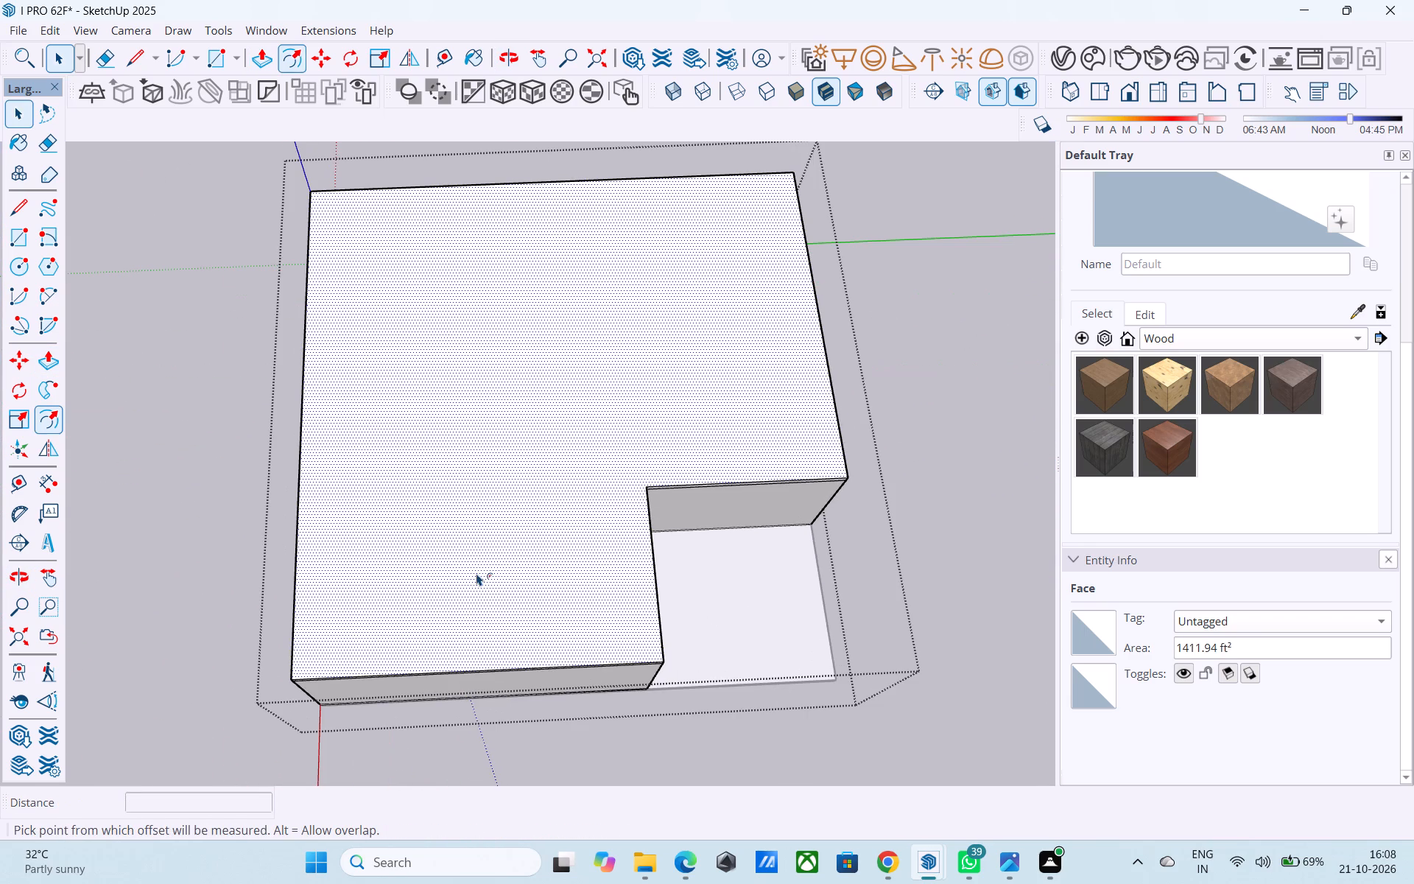
left_click(476, 572)
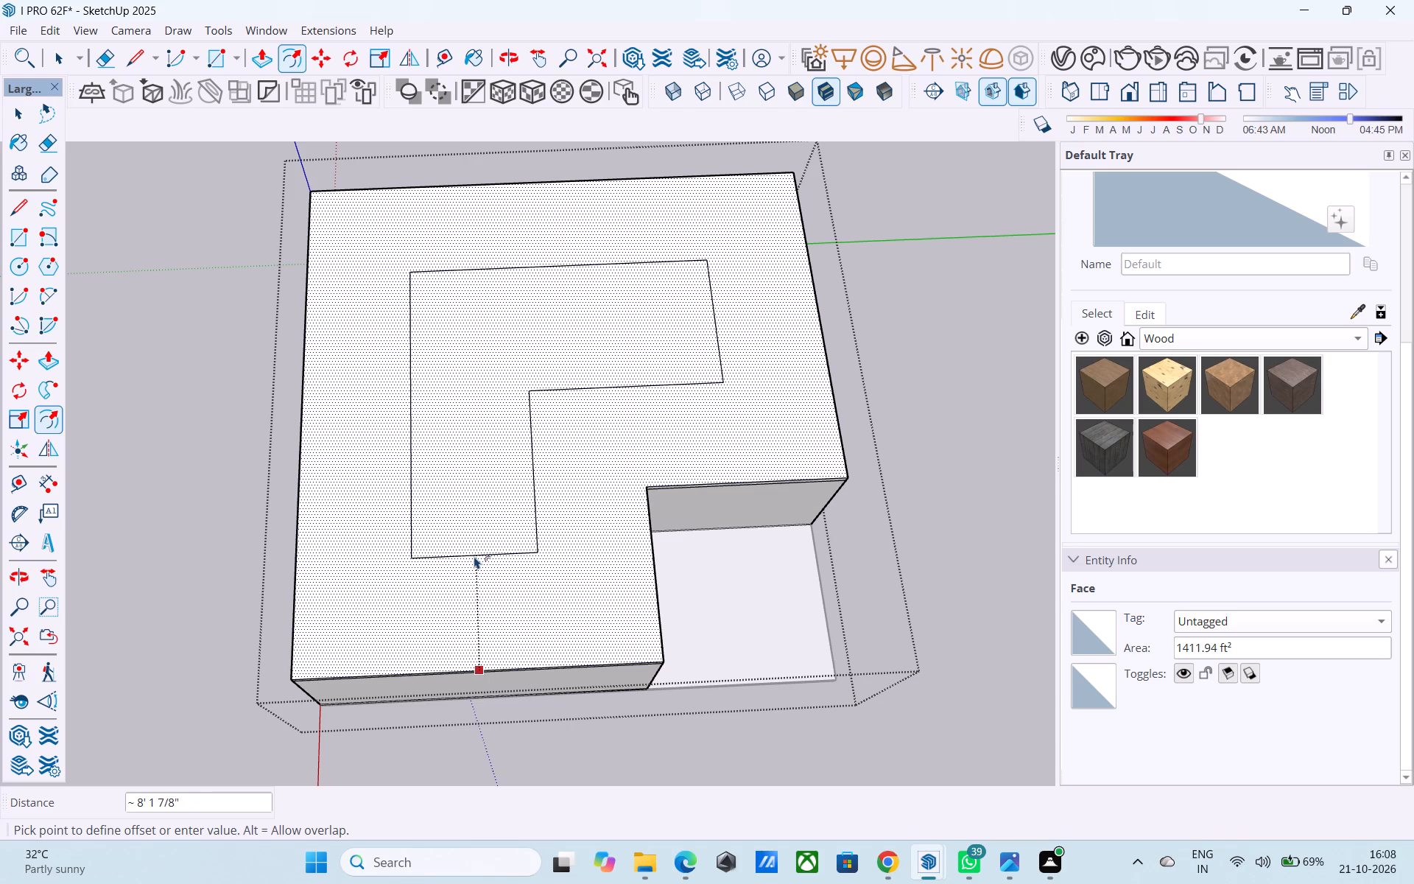
type("6\"")
key("Return")
key("space")
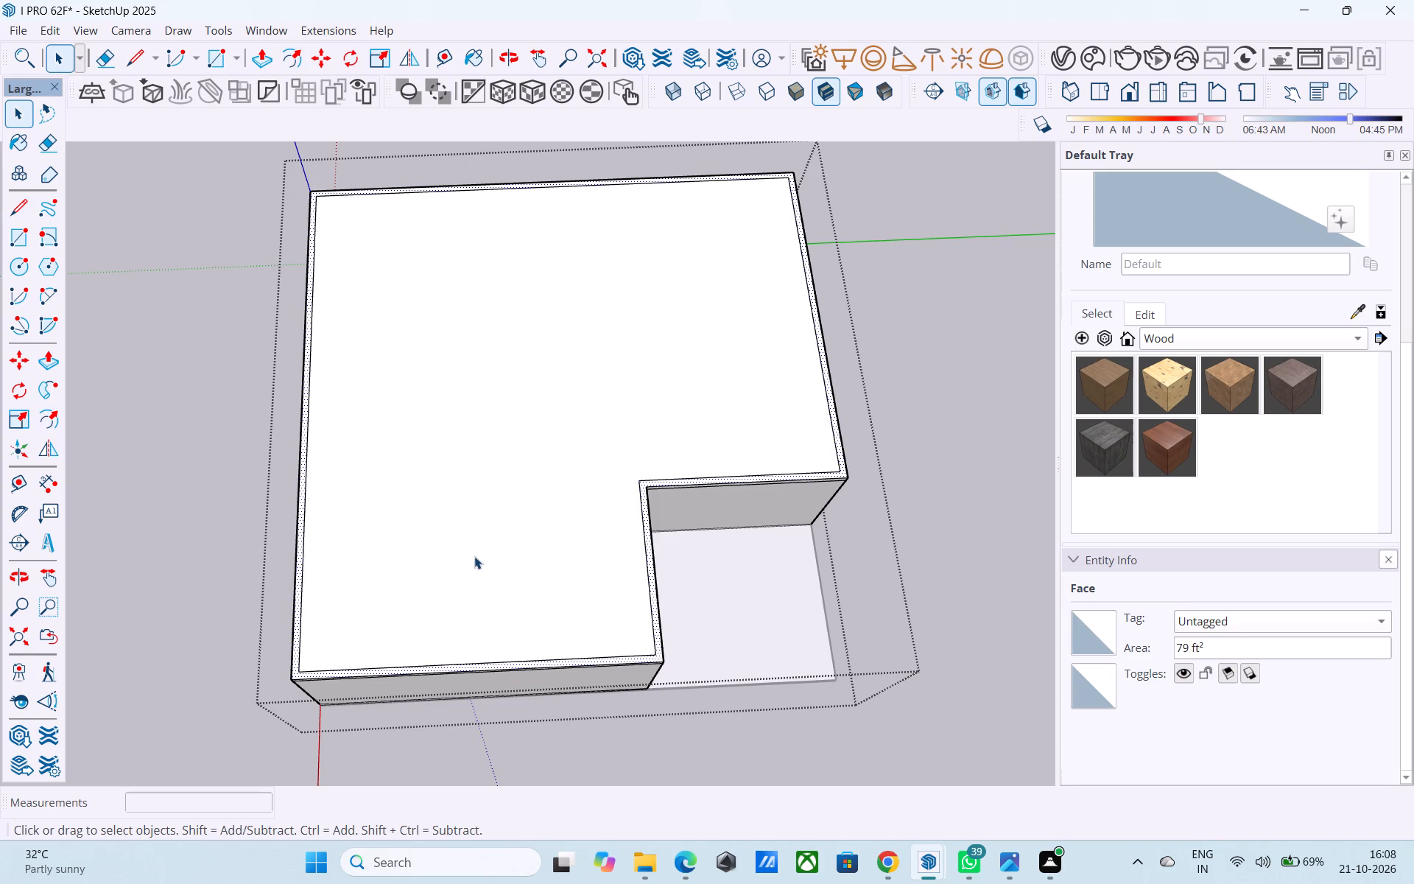
Examine the roof slab's 6" perimeter border and the building's outer walls and recess from above and from all sides.
scroll(543, 517, "down", 4)
middle_click_drag(531, 538, 566, 337)
middle_click_drag(534, 558, 590, 328)
middle_click_drag(593, 345, 641, 561)
scroll(483, 552, "up", 4)
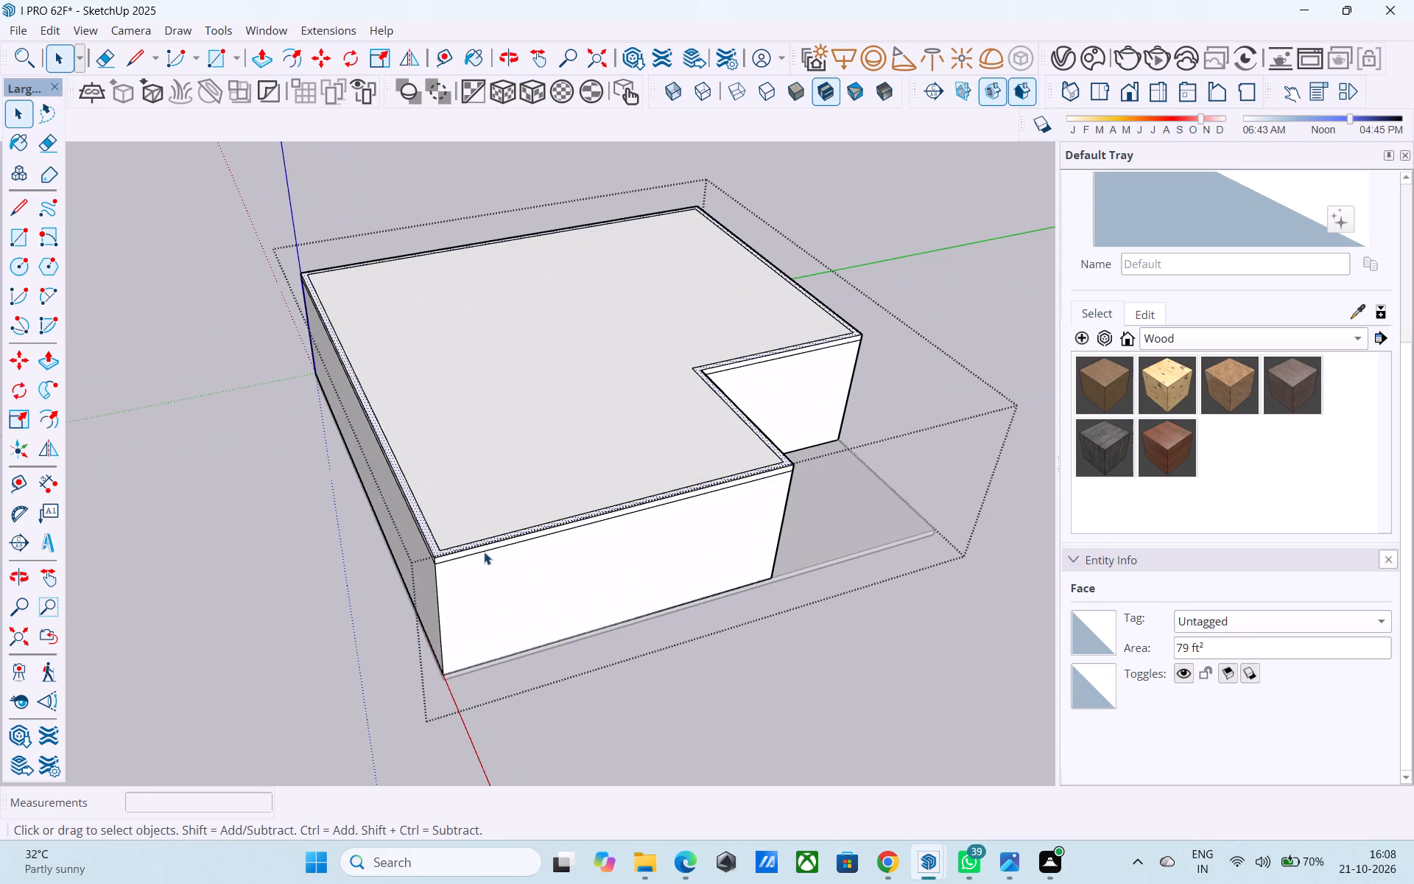
middle_click_drag(446, 502, 497, 636)
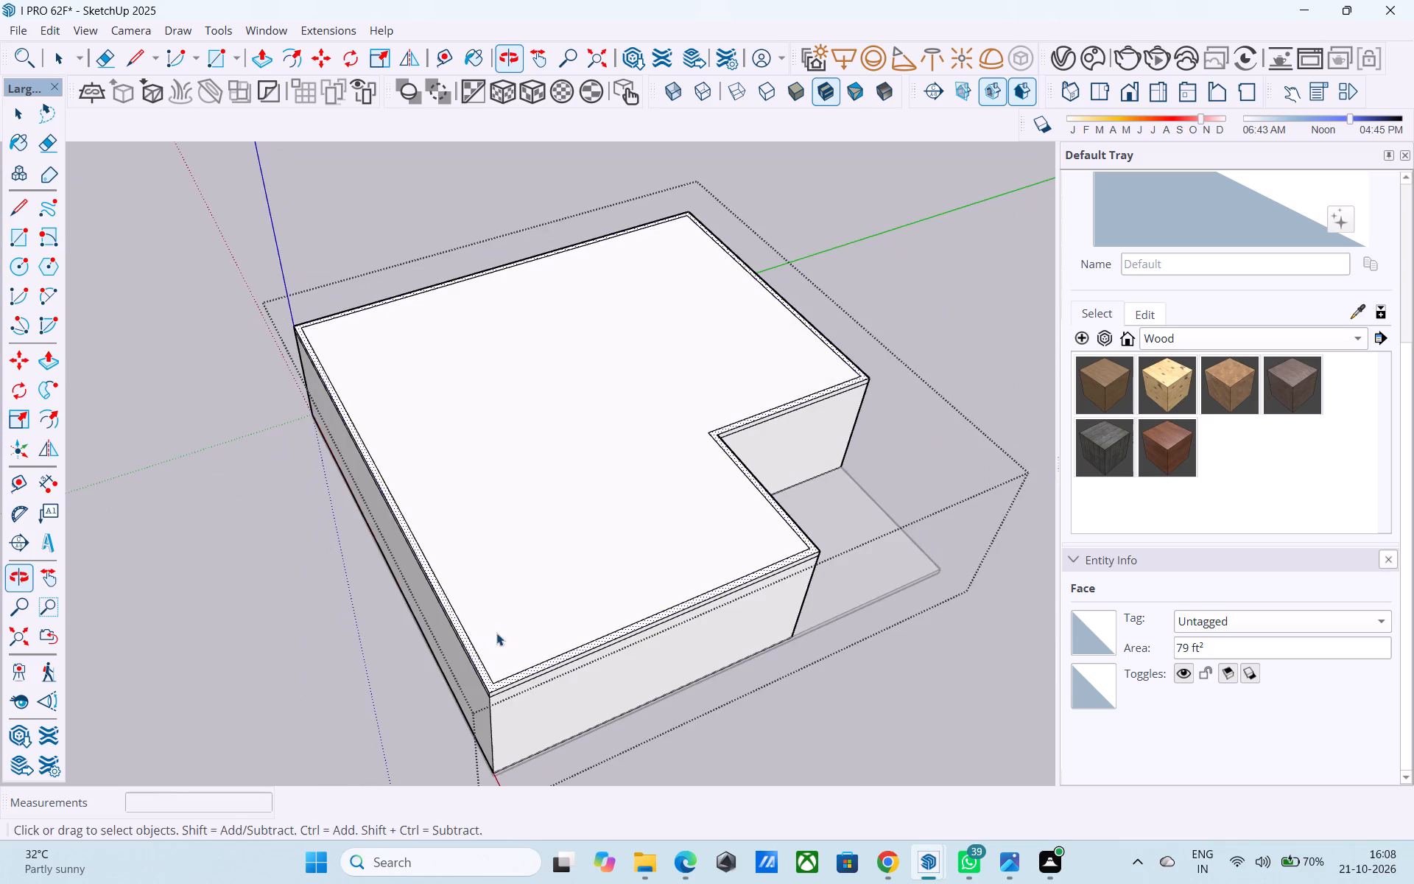
middle_click_drag(504, 625, 871, 683)
middle_click_drag(748, 452, 775, 598, "shift")
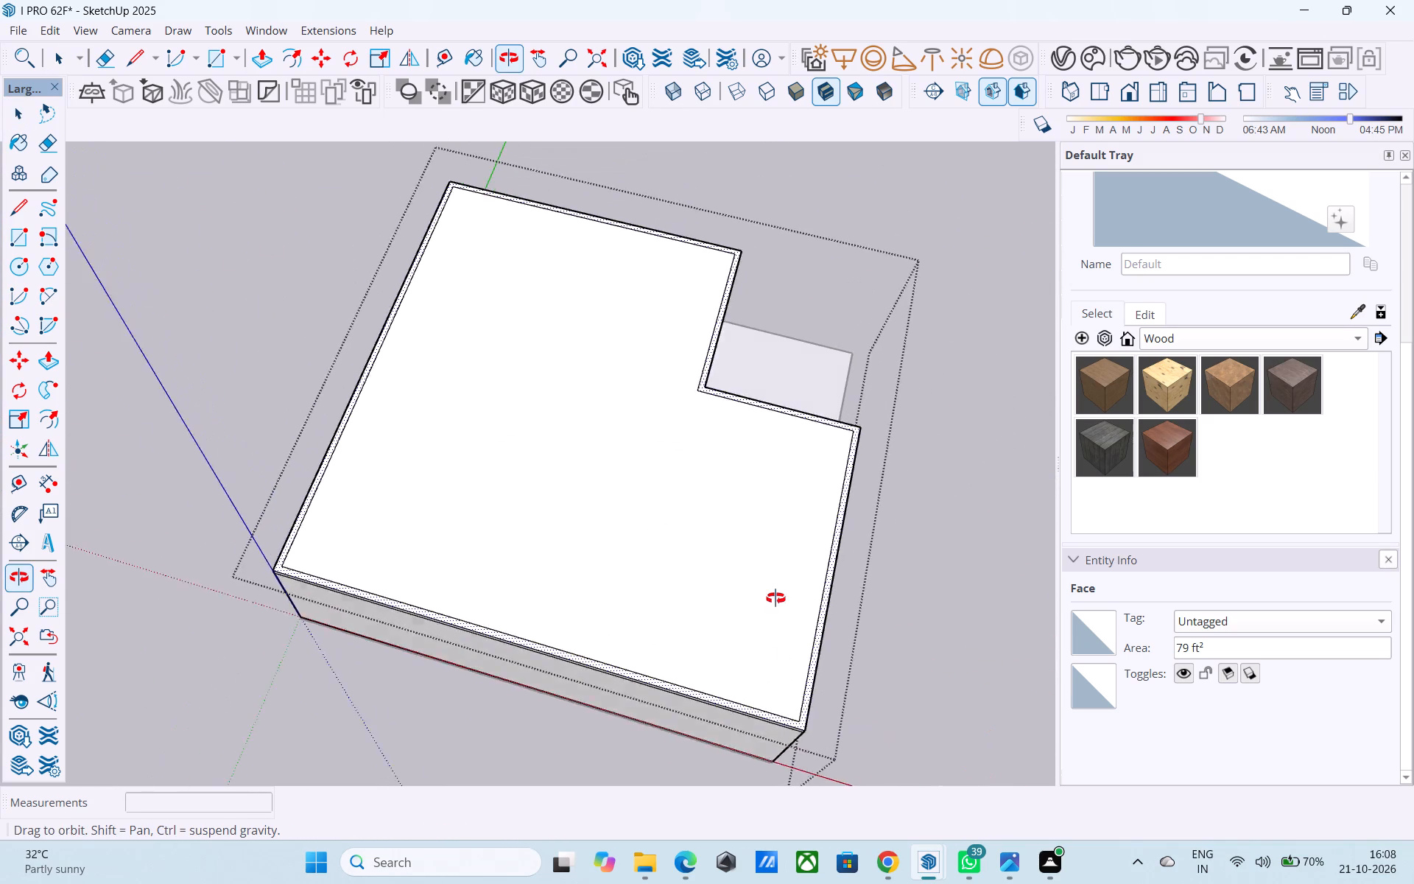
middle_click_drag(775, 598, 752, 695, "shift")
middle_click_drag(736, 618, 320, 504, "shift")
middle_click_drag(543, 455, 451, 222)
middle_click_drag(527, 466, 532, 419, "shift")
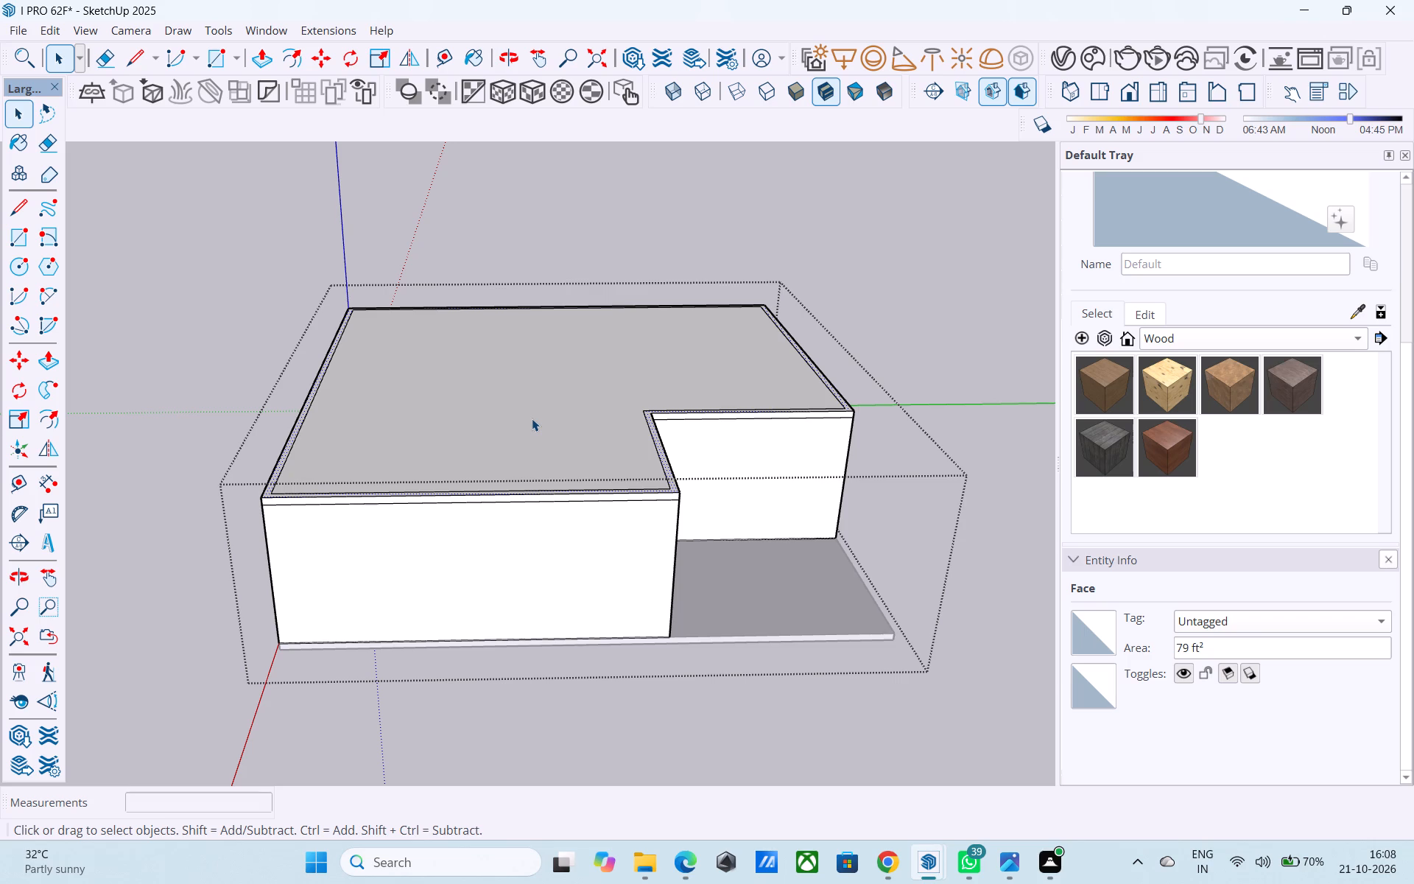
scroll(483, 461, "down", 7)
middle_click_drag(441, 474, 583, 337)
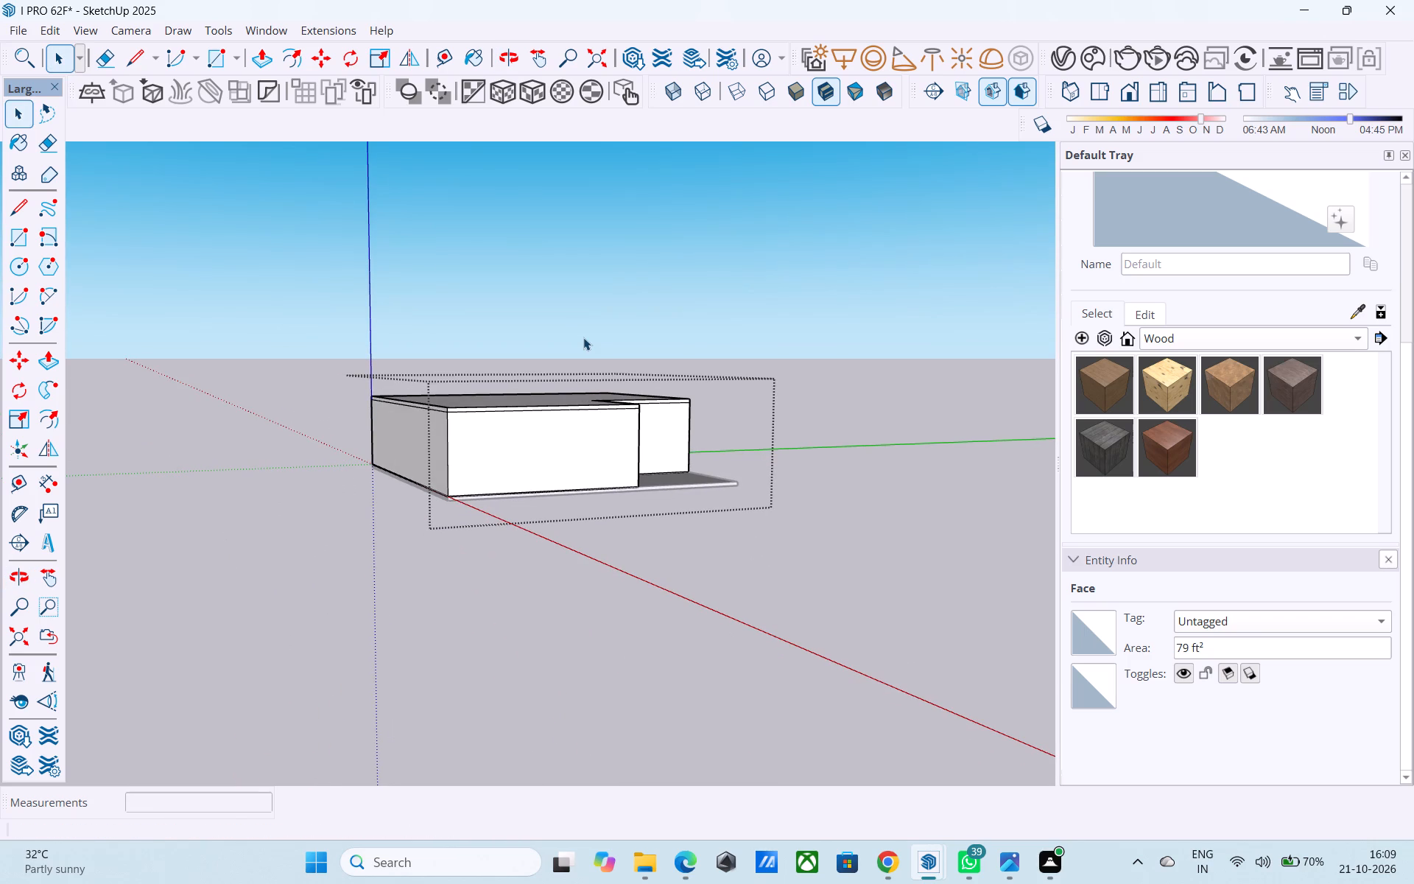
middle_click_drag(529, 386, 455, 483)
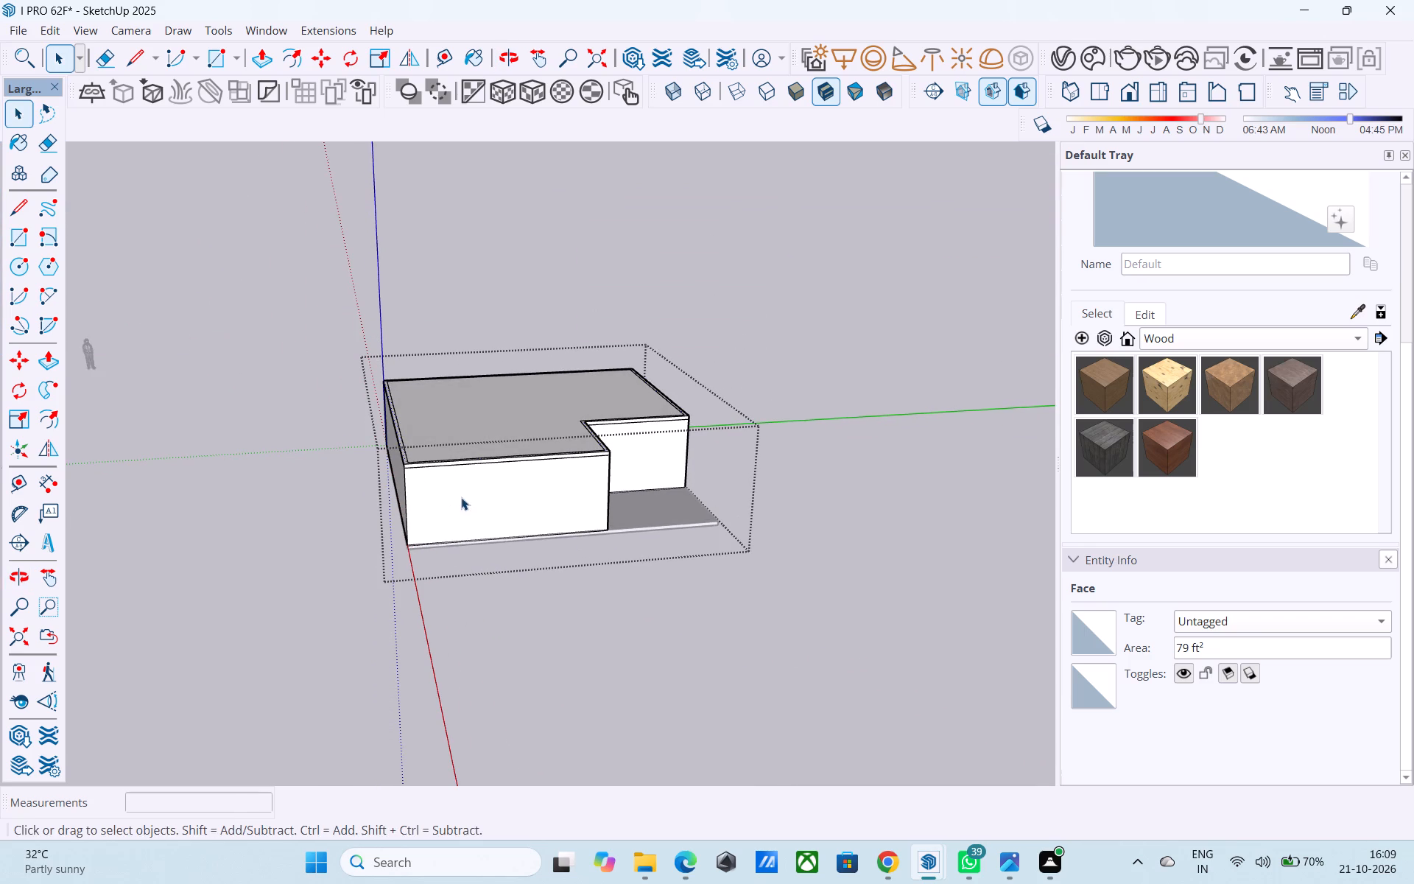
middle_click_drag(455, 497, 437, 486)
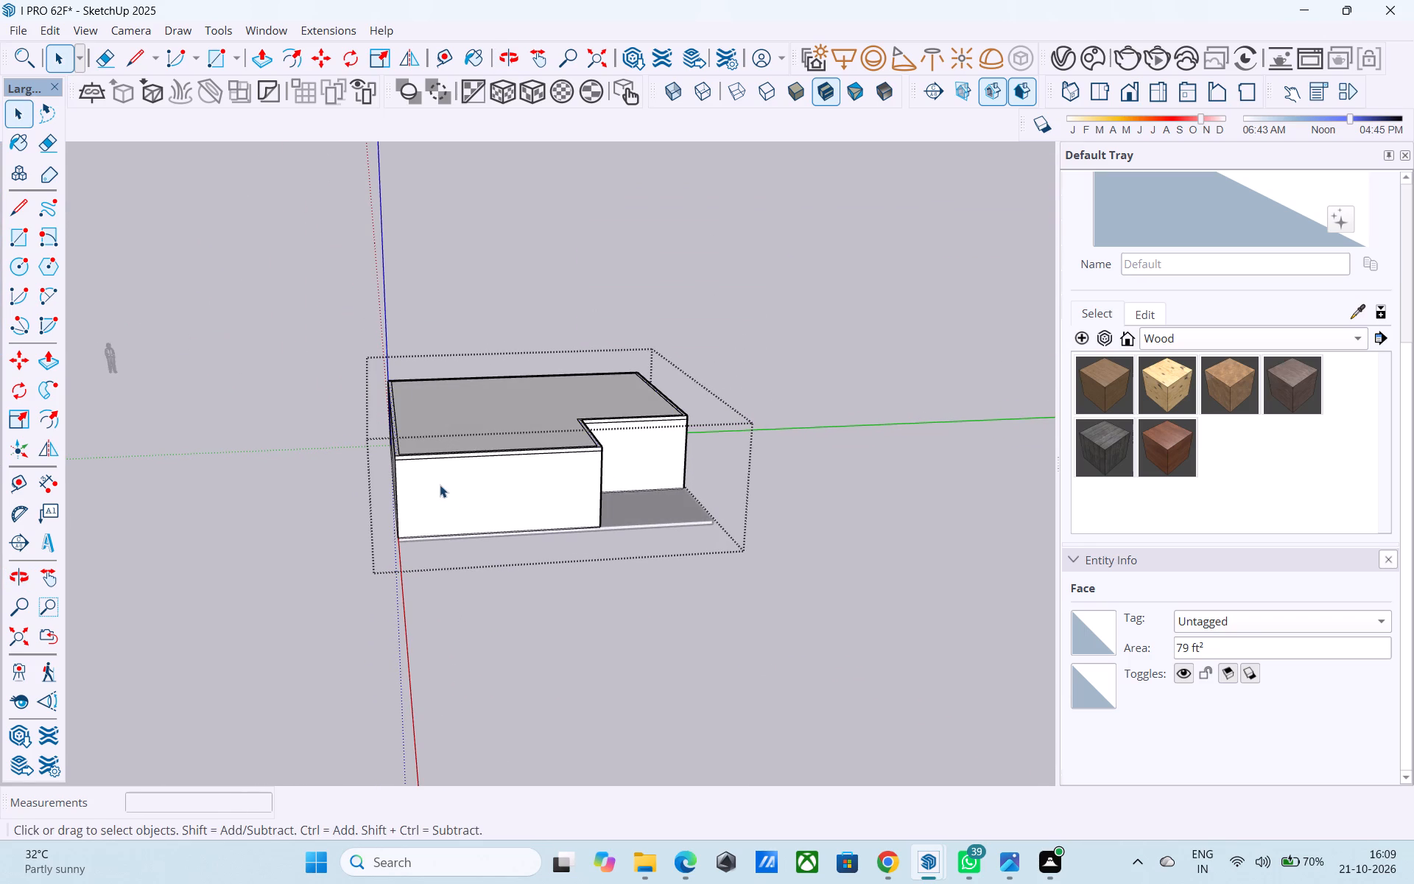
middle_click_drag(502, 451, 521, 435)
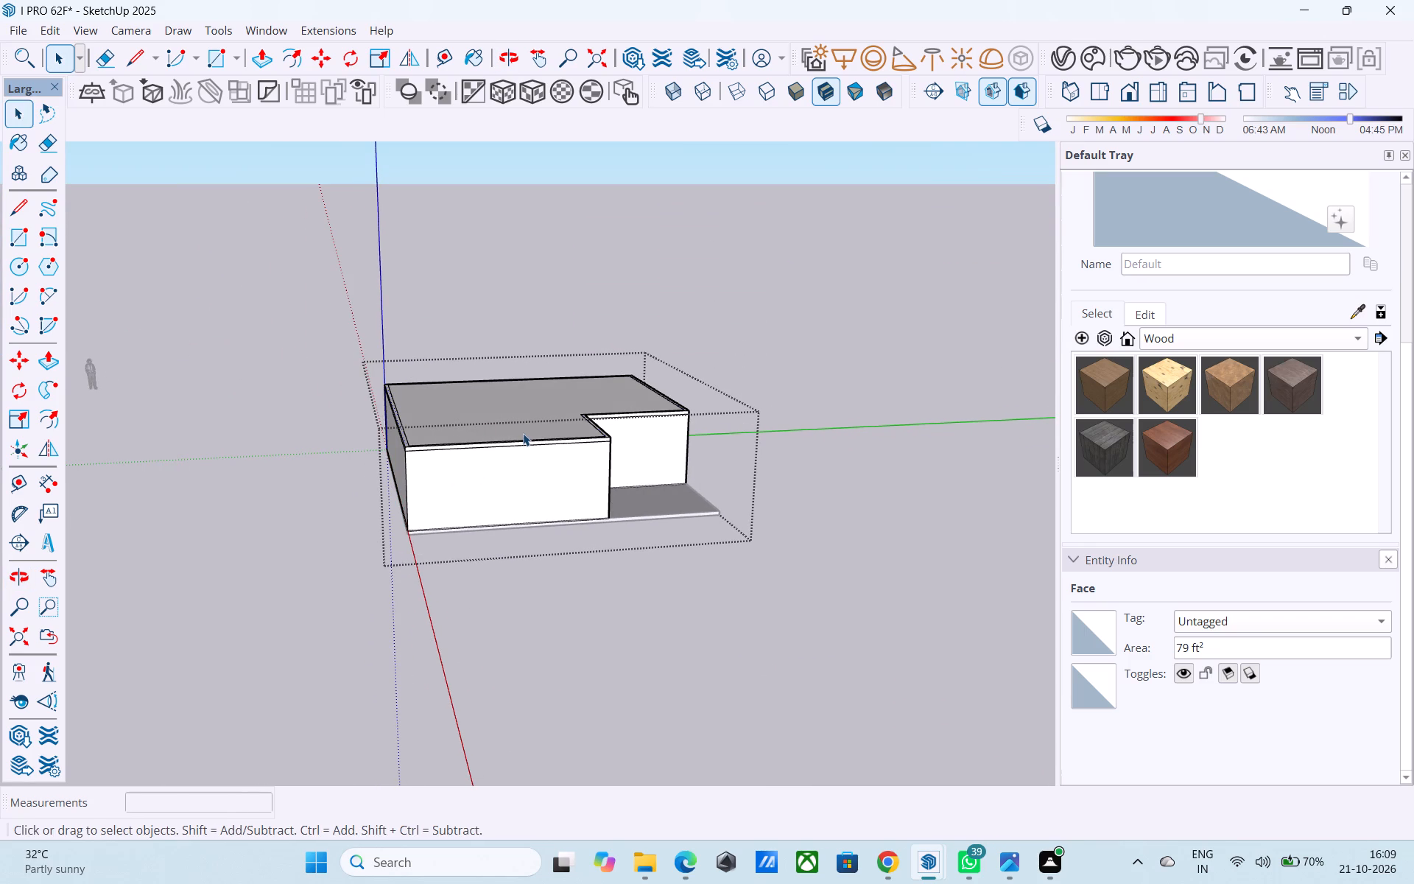
middle_click_drag(524, 433, 555, 453)
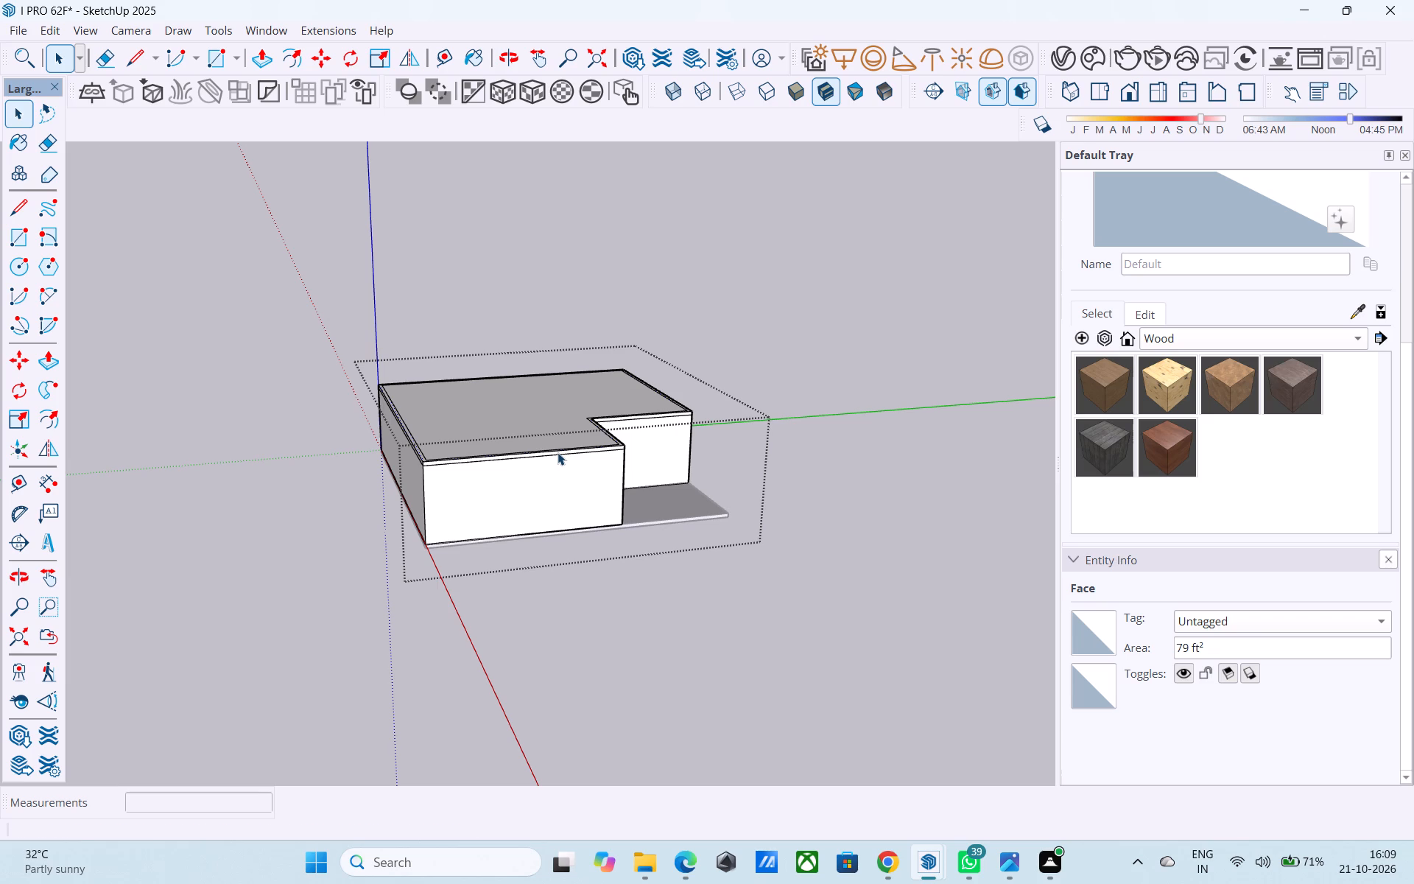
scroll(557, 451, "down", 2)
middle_click_drag(557, 451, 557, 600)
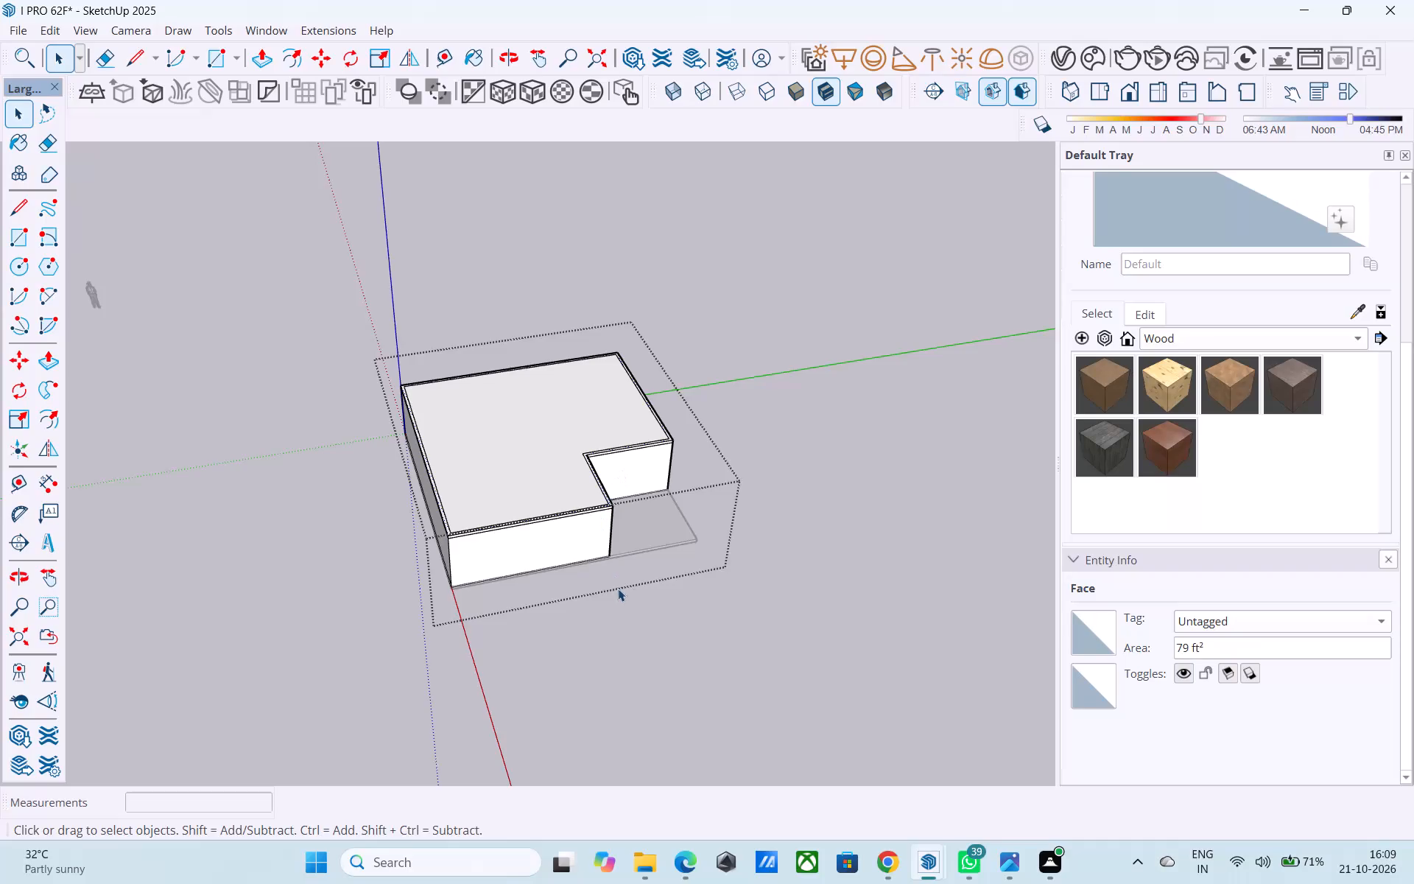
scroll(620, 610, "down", 5)
middle_click_drag(613, 608, 409, 640)
scroll(552, 532, "up", 5)
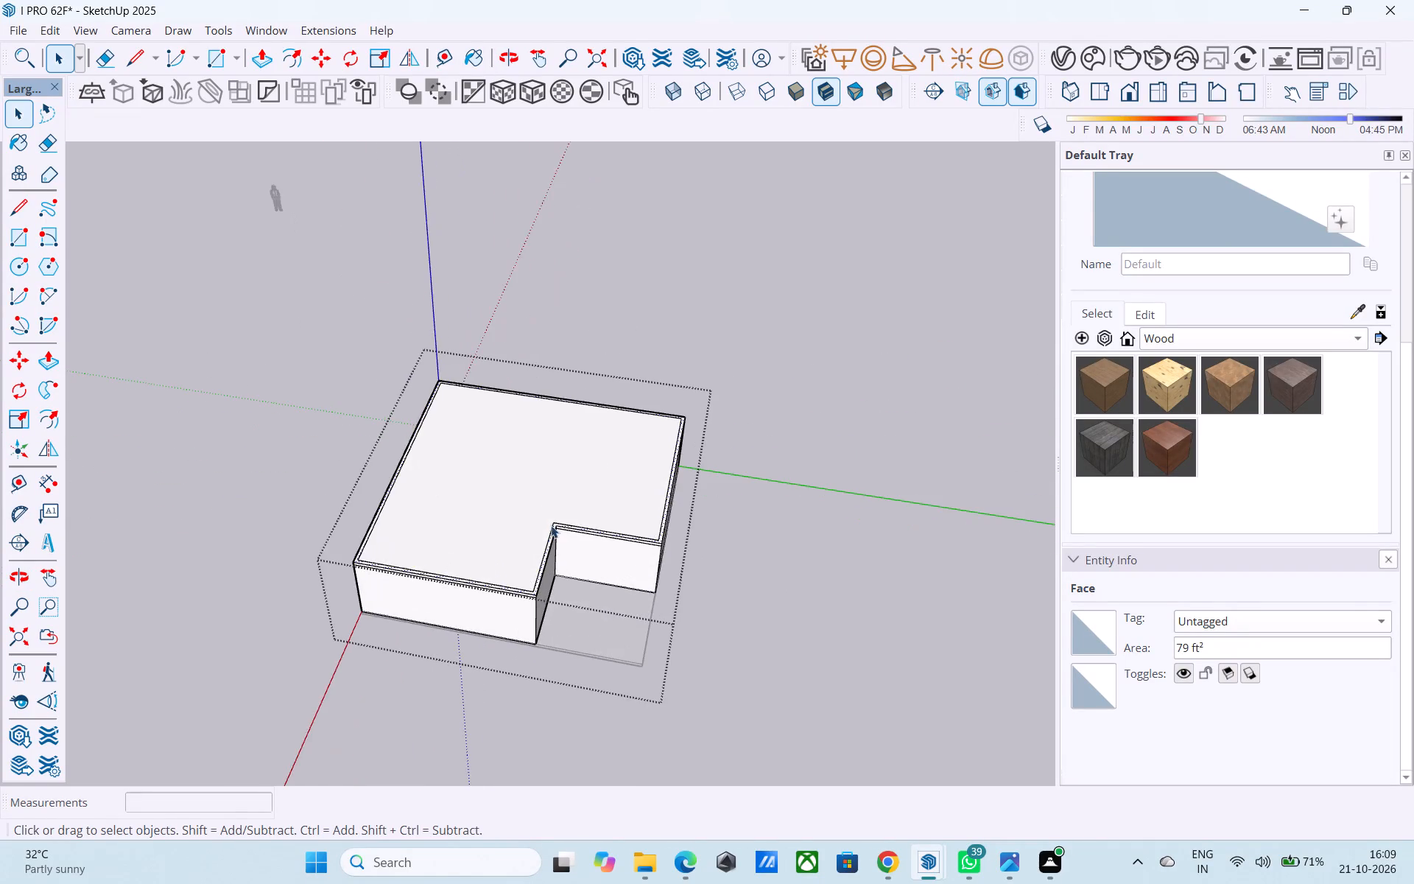
scroll(556, 515, "down", 2)
middle_click_drag(552, 518, 529, 603)
scroll(501, 508, "up", 6)
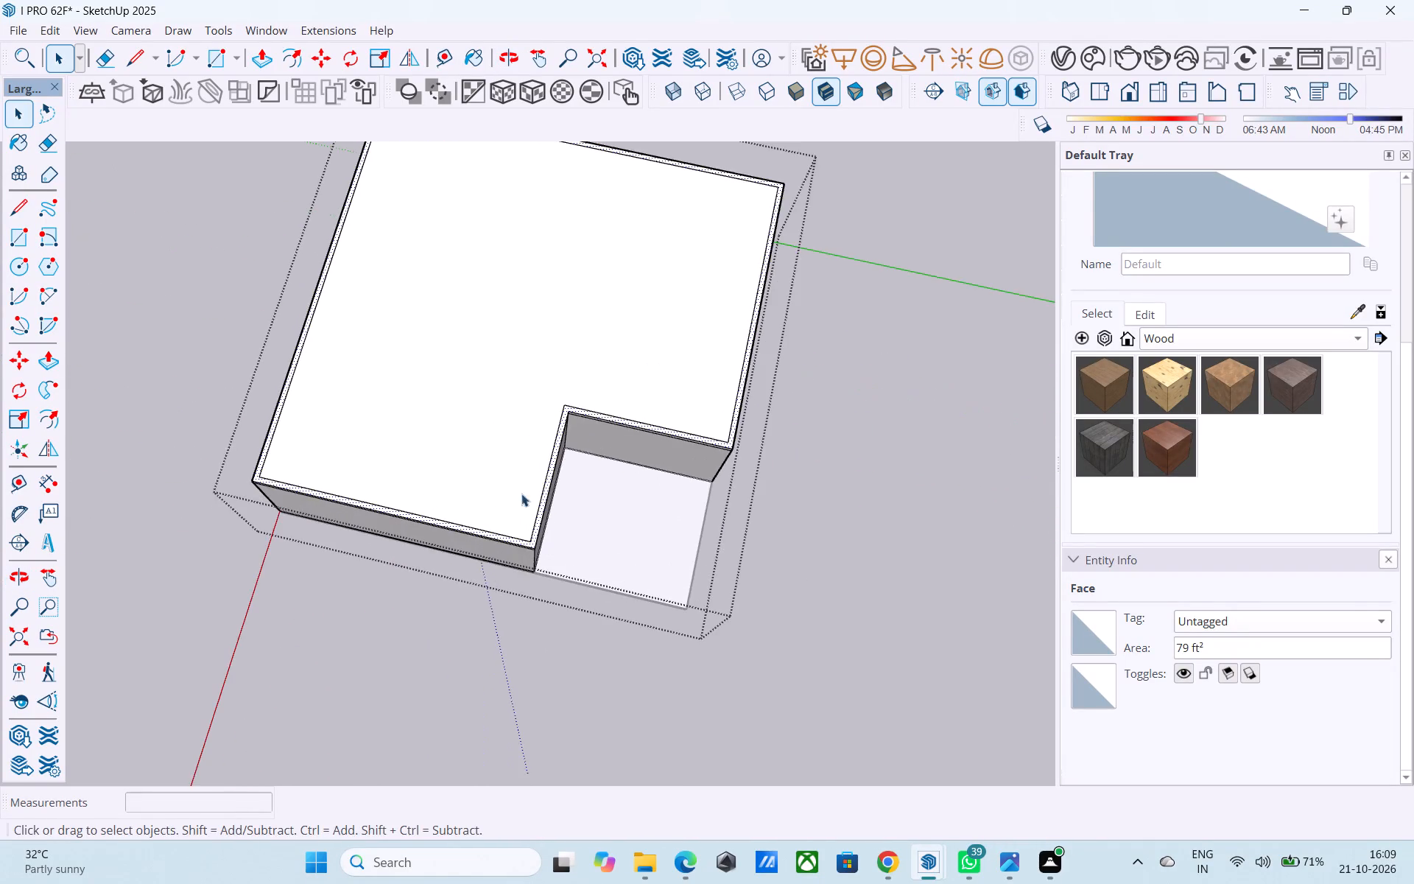
middle_click_drag(521, 493, 690, 208)
scroll(630, 282, "up", 1)
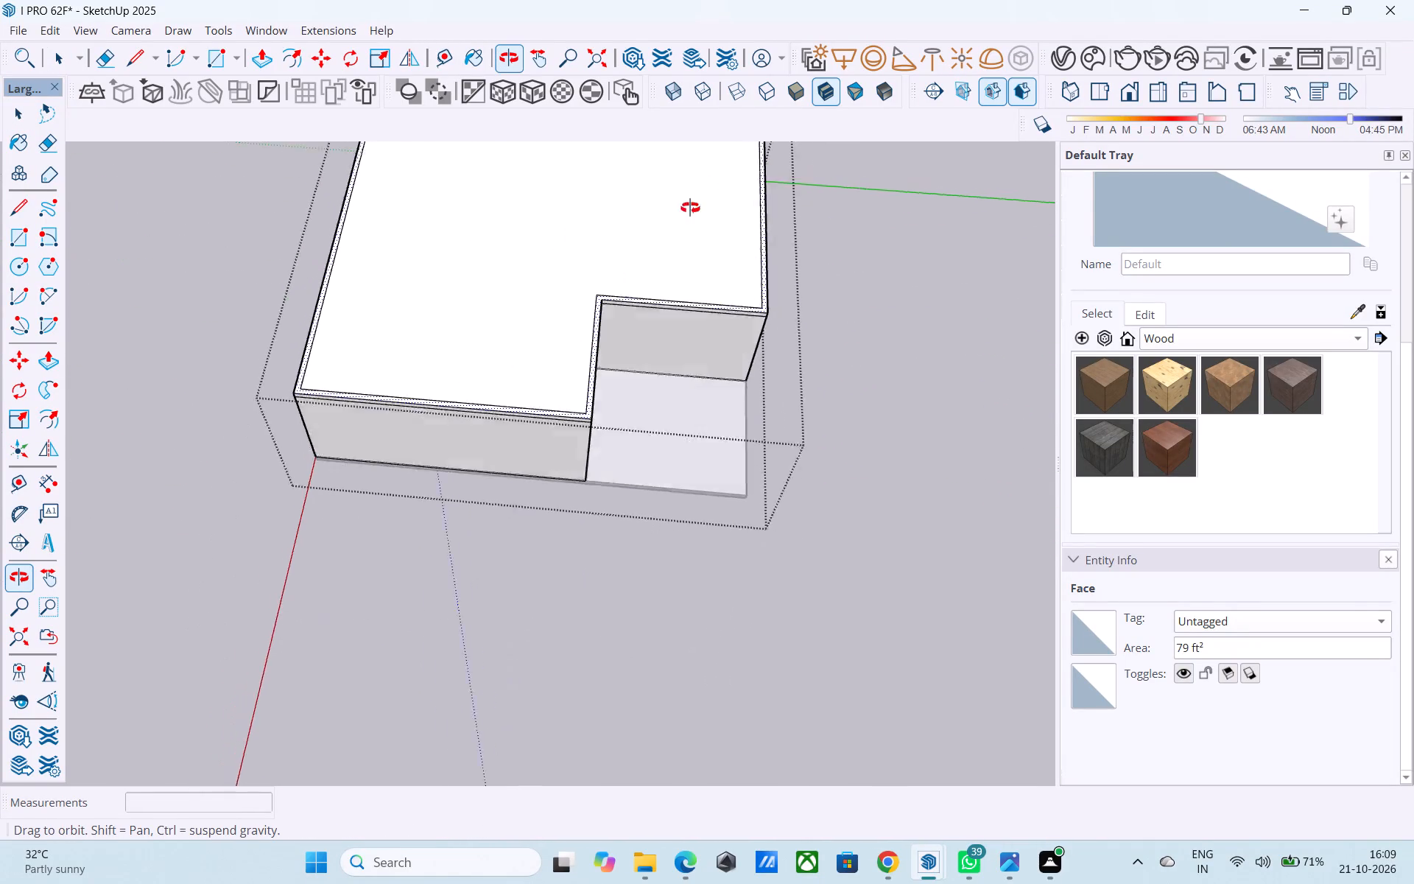
middle_click_drag(690, 208, 705, 184)
middle_click_drag(659, 306, 661, 454)
middle_click_drag(585, 522, 580, 566, "shift")
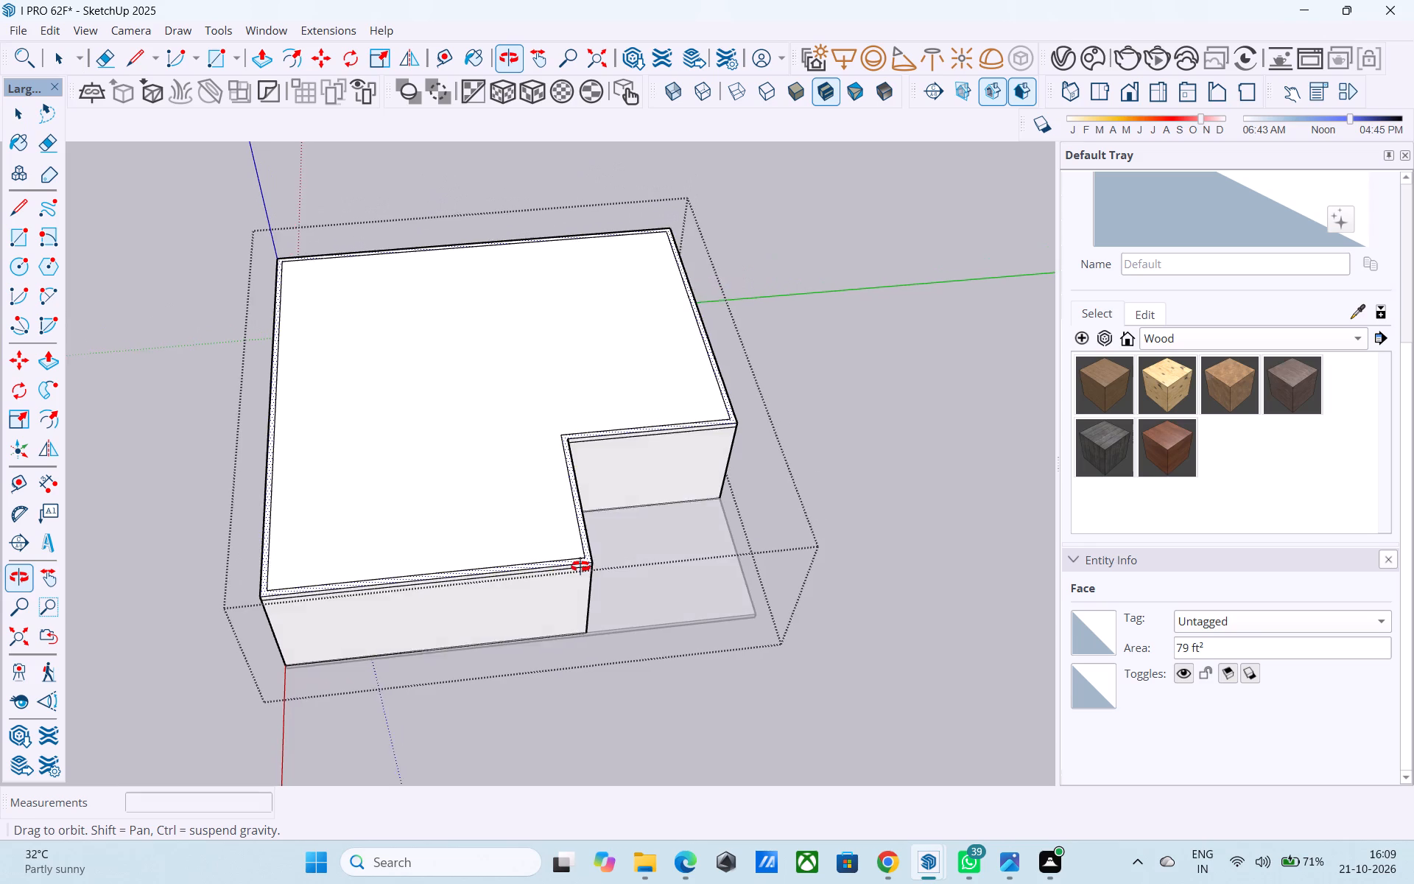
middle_click_drag(580, 566, 657, 292, "shift")
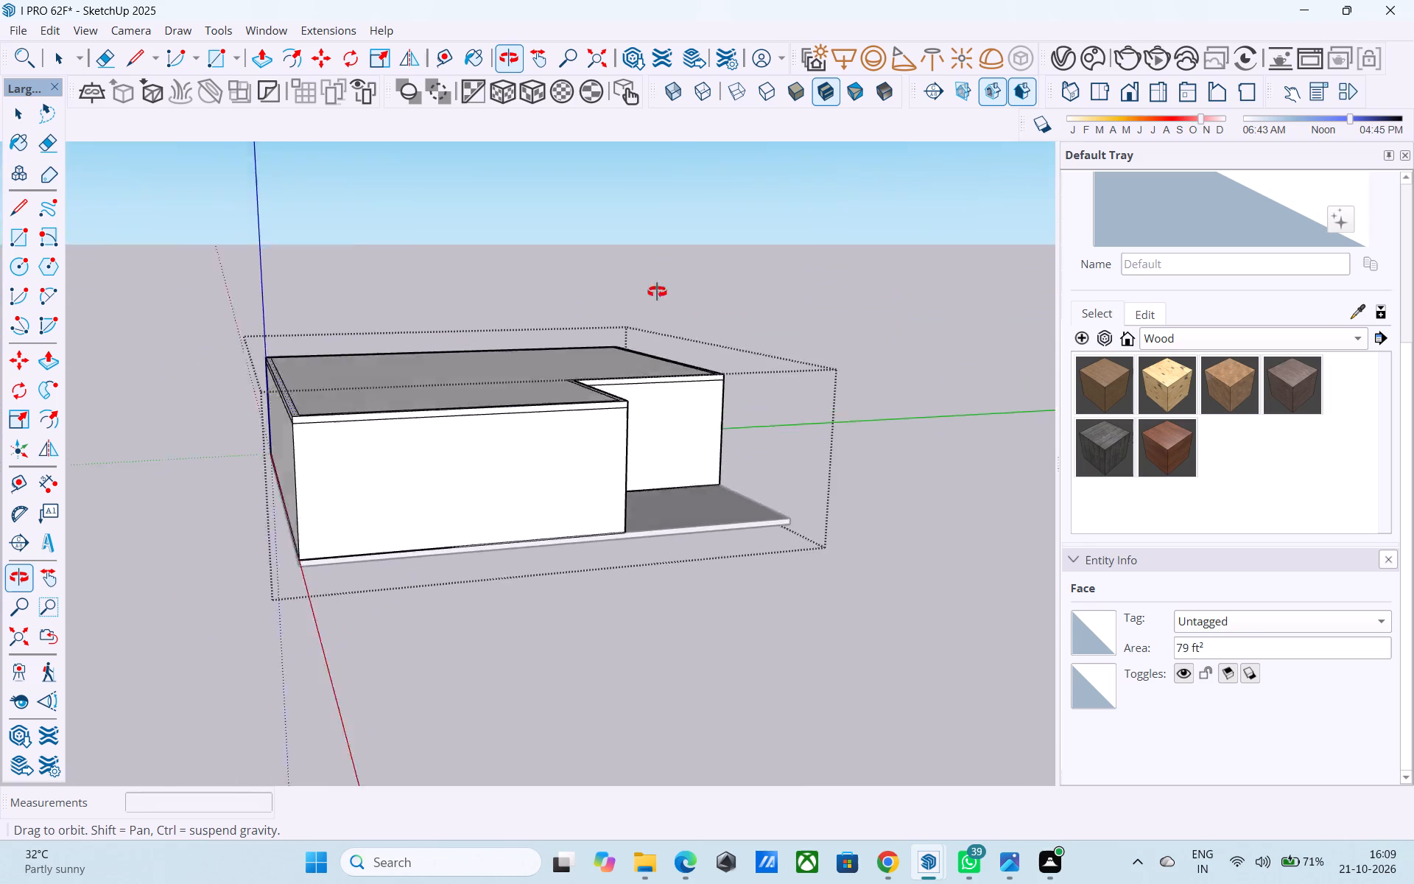
middle_click_drag(657, 292, 649, 314, "shift")
middle_click_drag(624, 354, 564, 387)
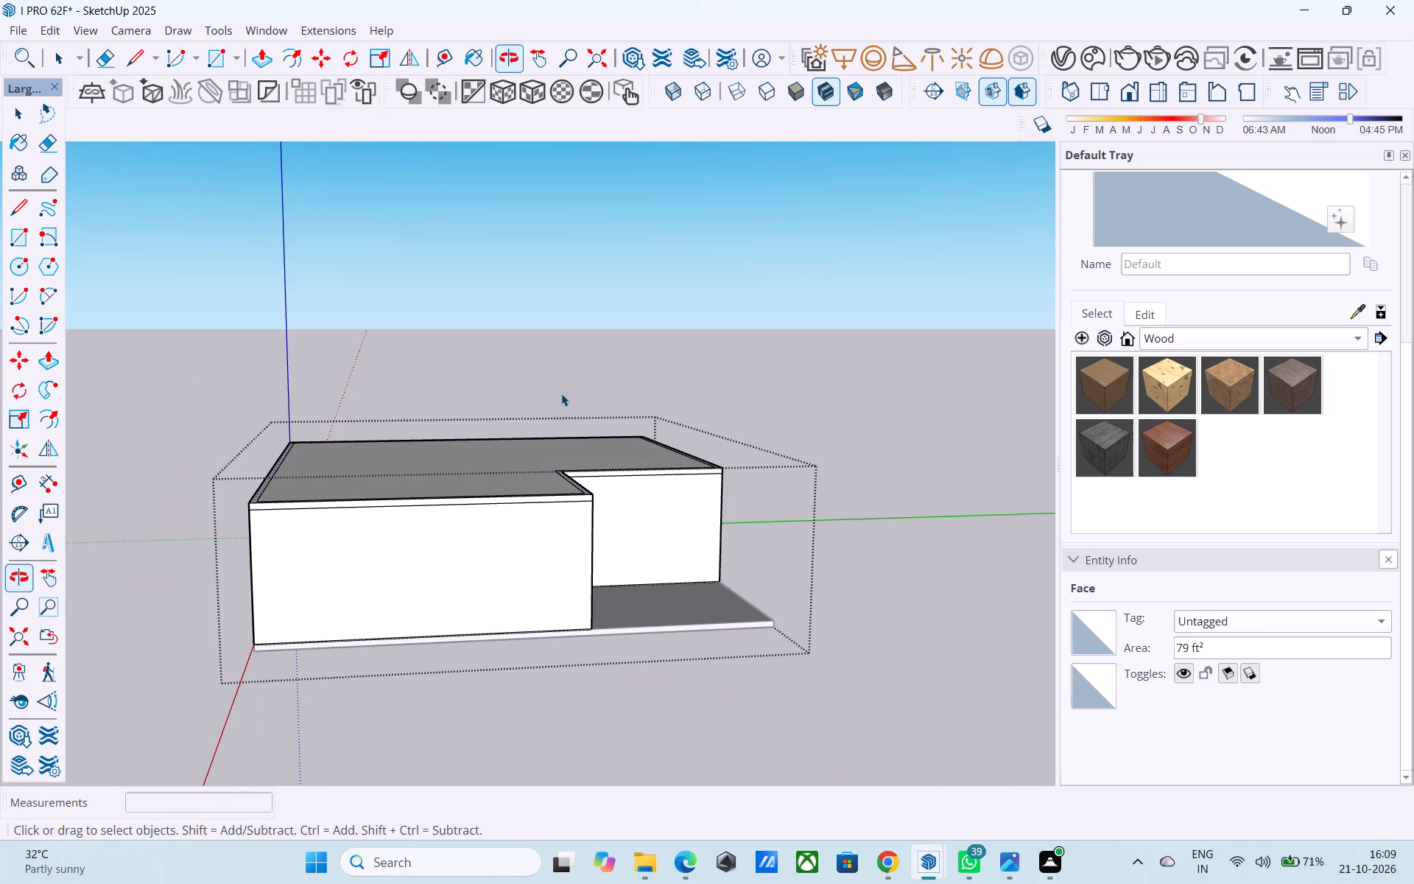
middle_click_drag(538, 452, 430, 414)
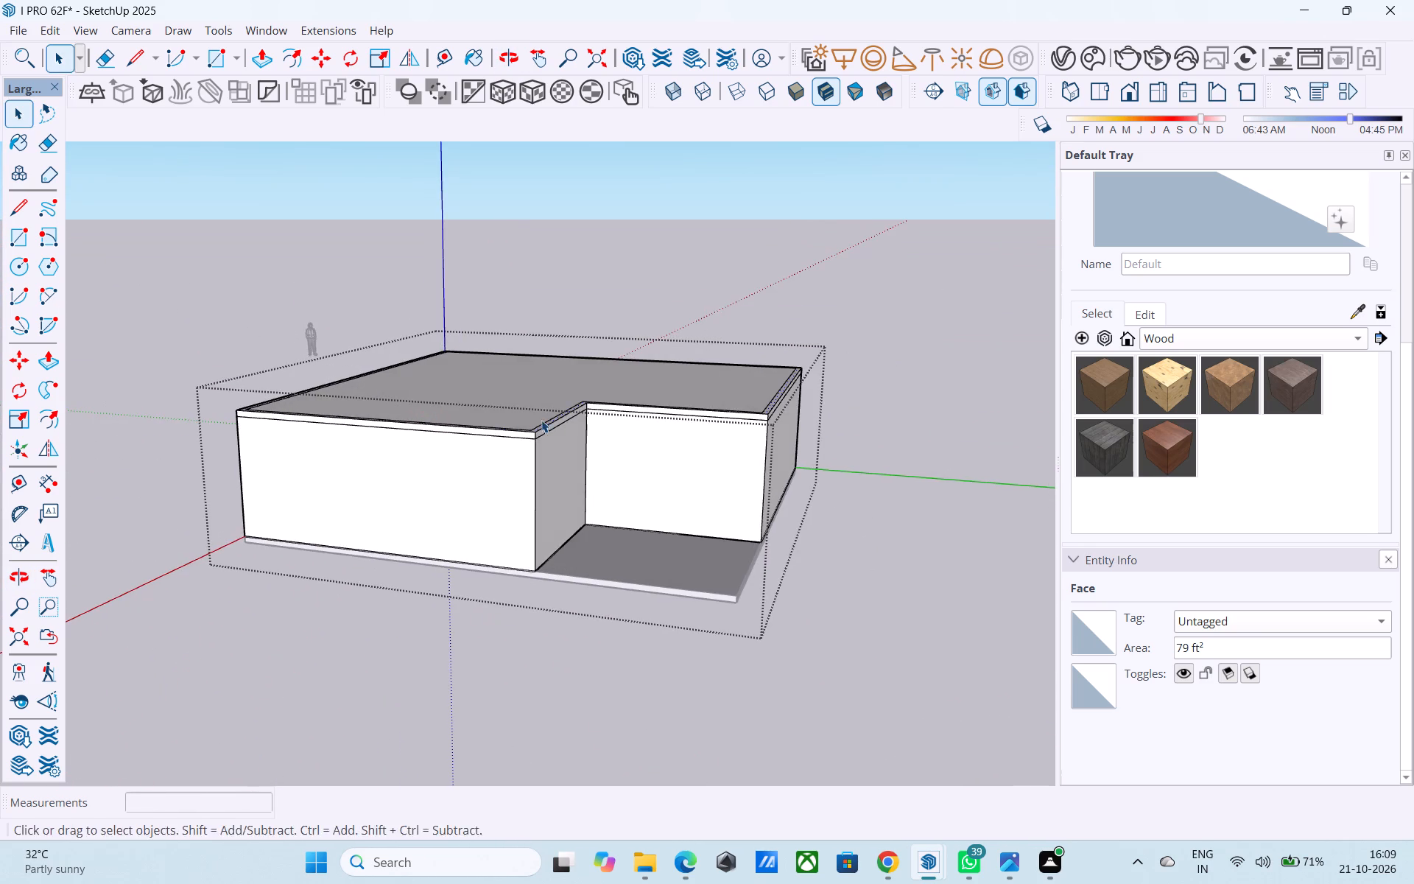
middle_click_drag(541, 418, 541, 537, "shift")
middle_click_drag(451, 522, 477, 512)
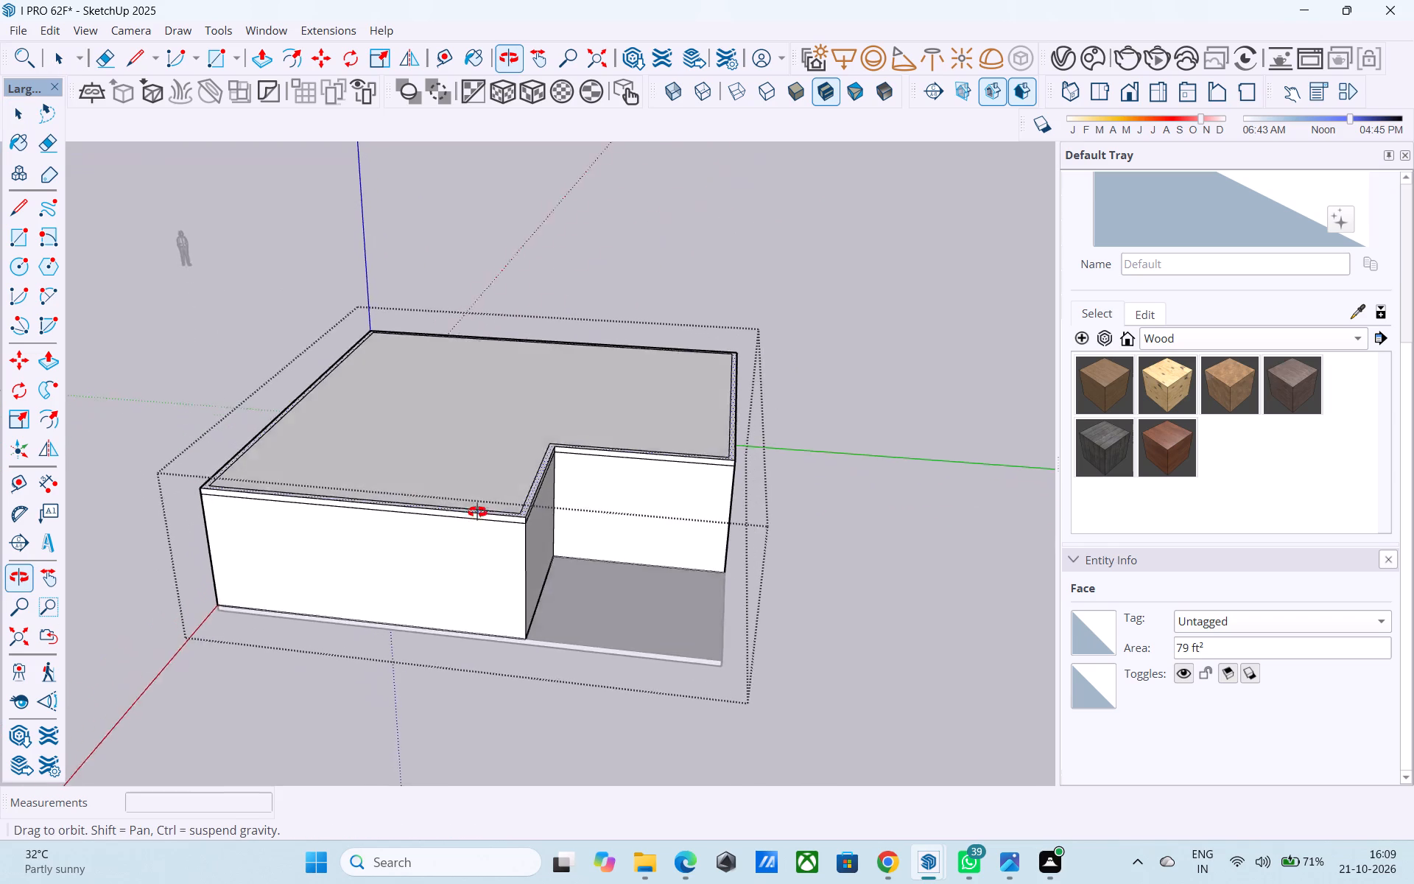
middle_click_drag(477, 512, 478, 629)
Push/Pull the 6" perimeter border on the roof slab up 10' to raise the upper-floor outer walls.
scroll(442, 637, "up", 5)
scroll(373, 538, "up", 4)
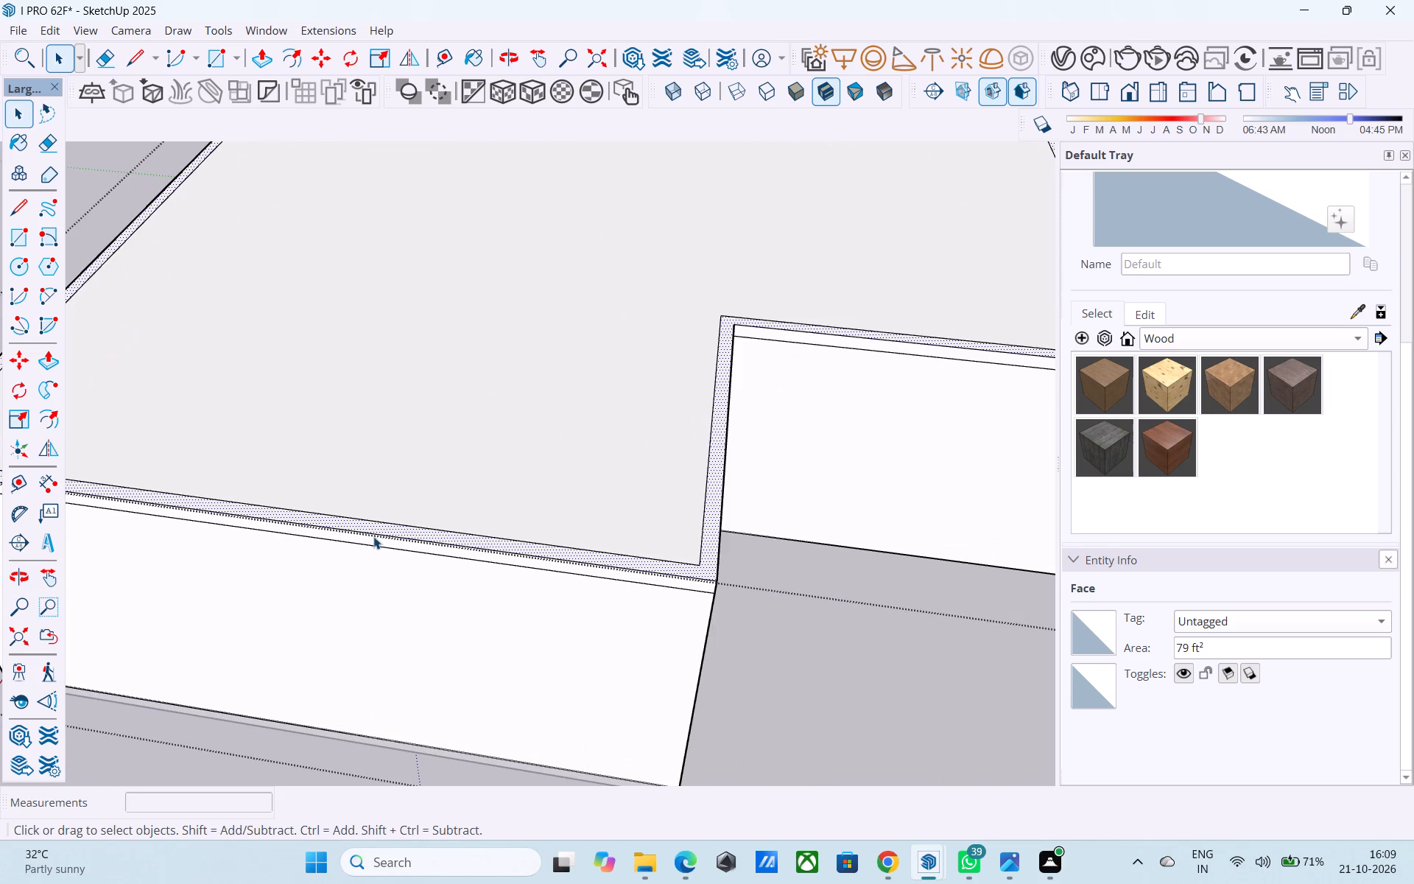
scroll(373, 533, "down", 4)
middle_click_drag(360, 580, 592, 584, "shift")
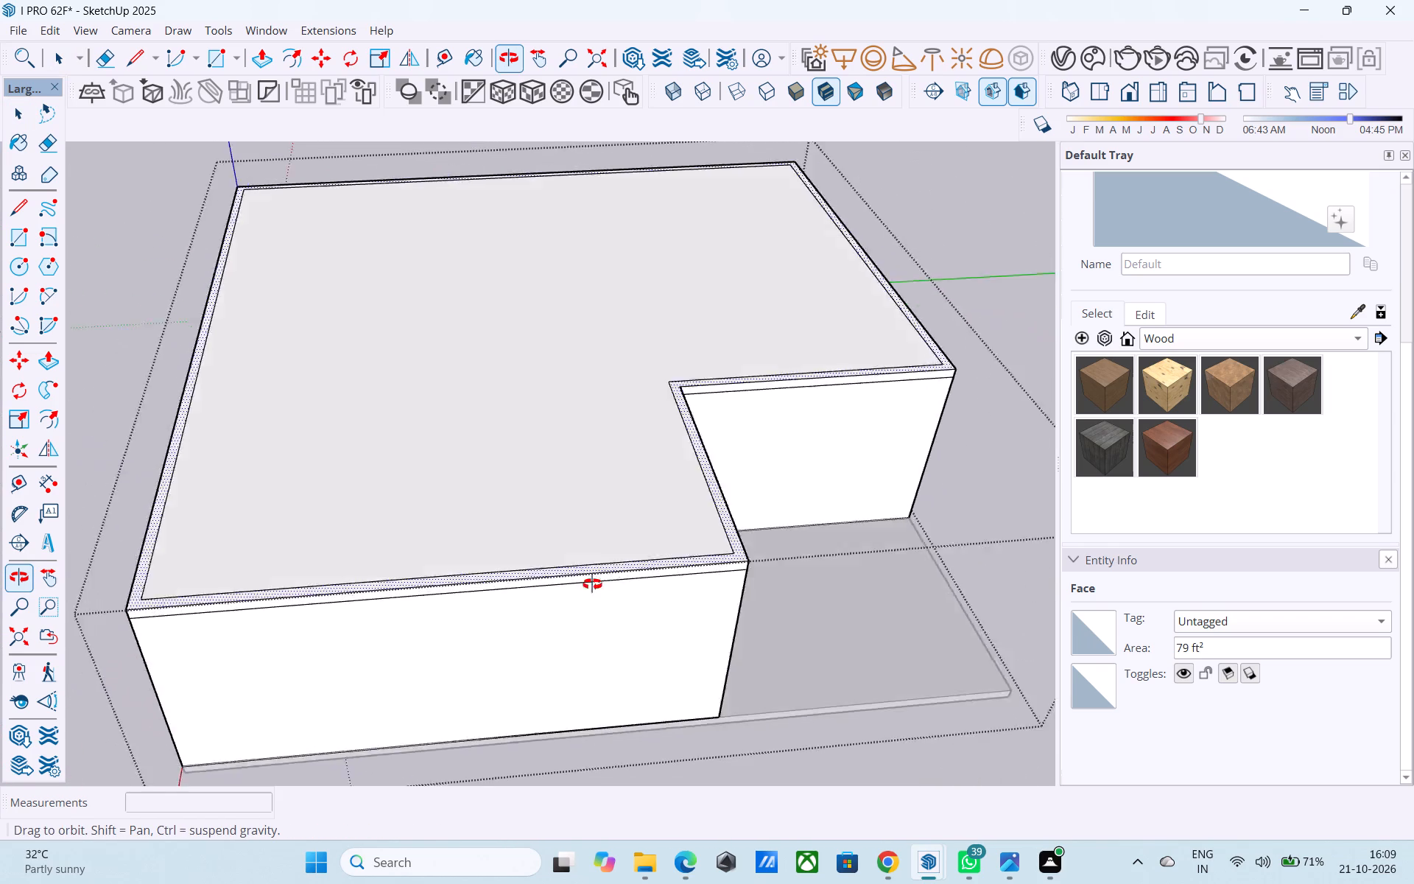
middle_click_drag(592, 584, 804, 525, "shift")
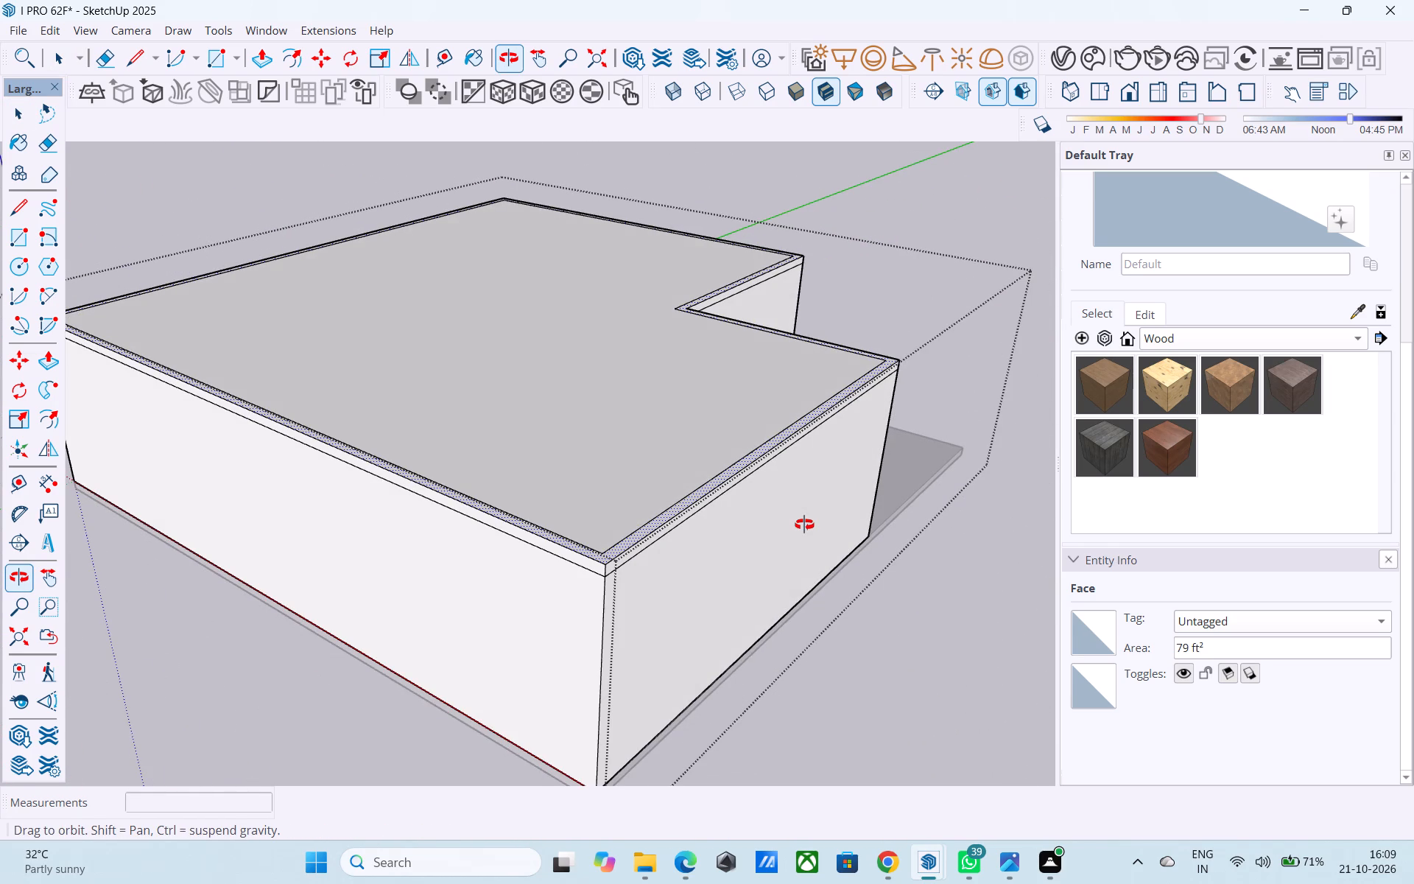
middle_click_drag(804, 525, 669, 507, "shift")
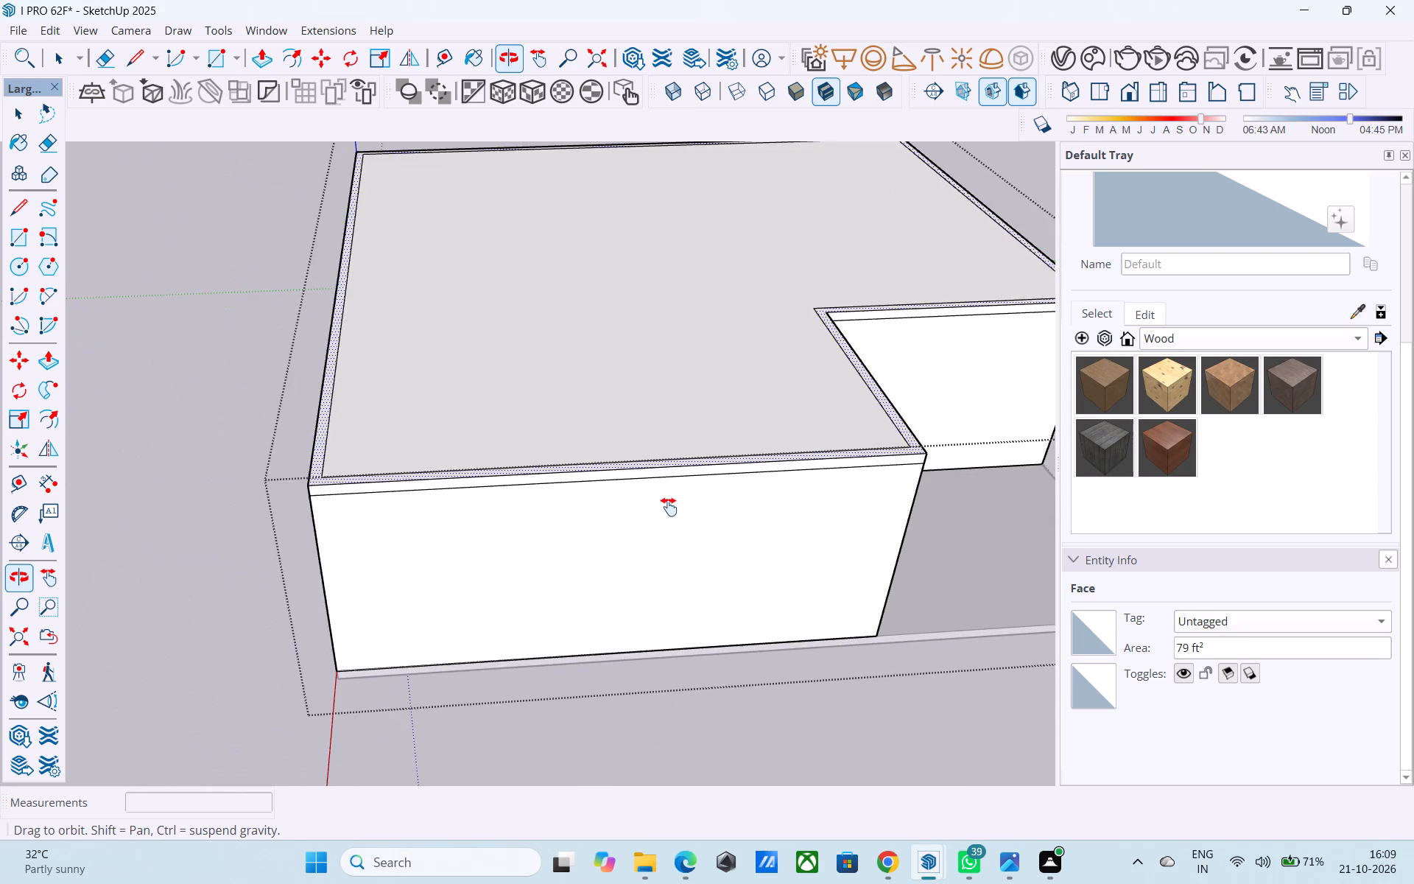
middle_click_drag(669, 507, 645, 567, "shift")
scroll(403, 522, "up", 5)
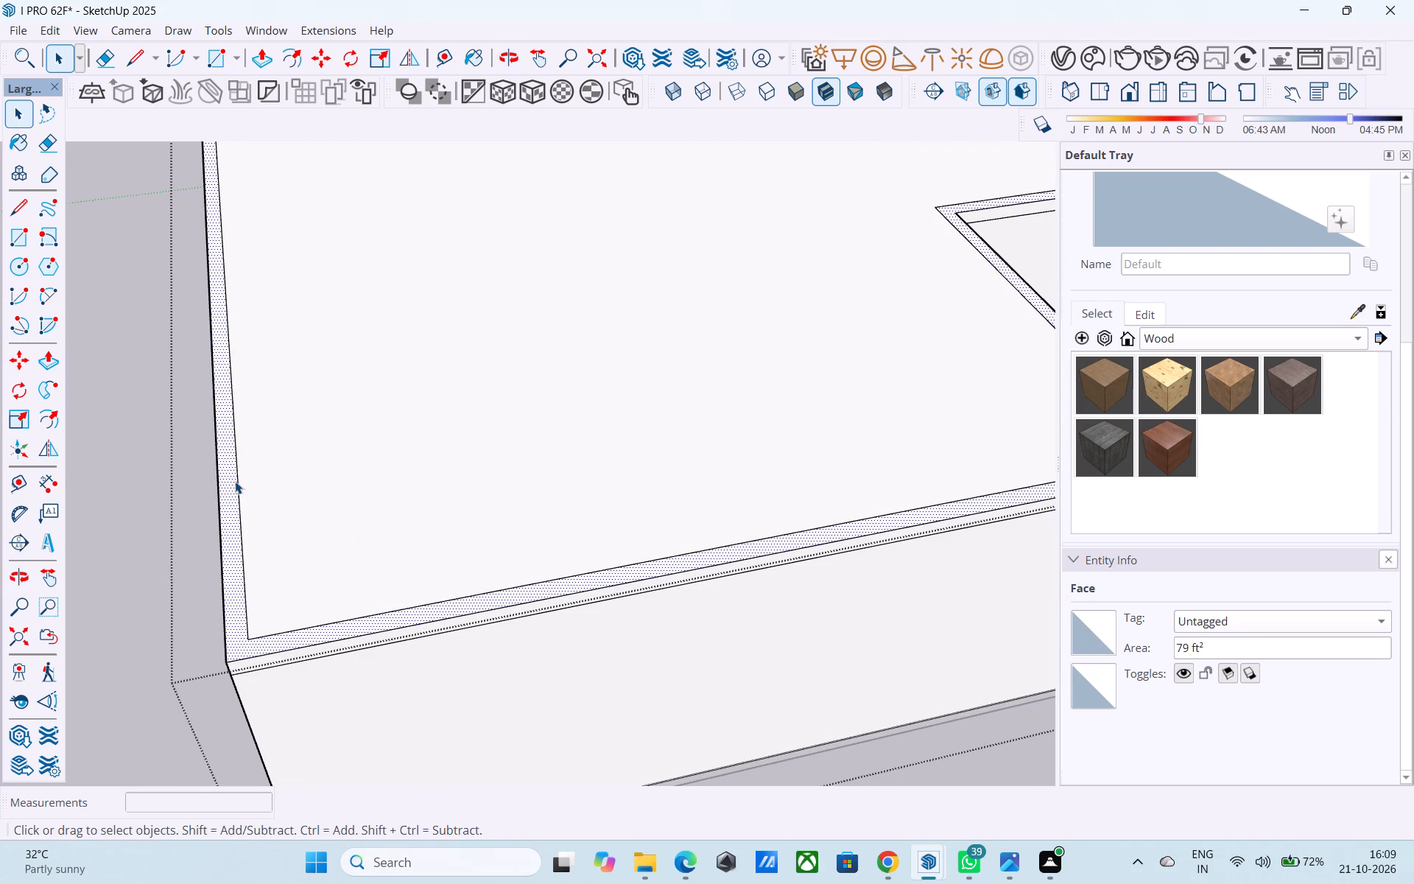
key("p")
left_click(228, 477)
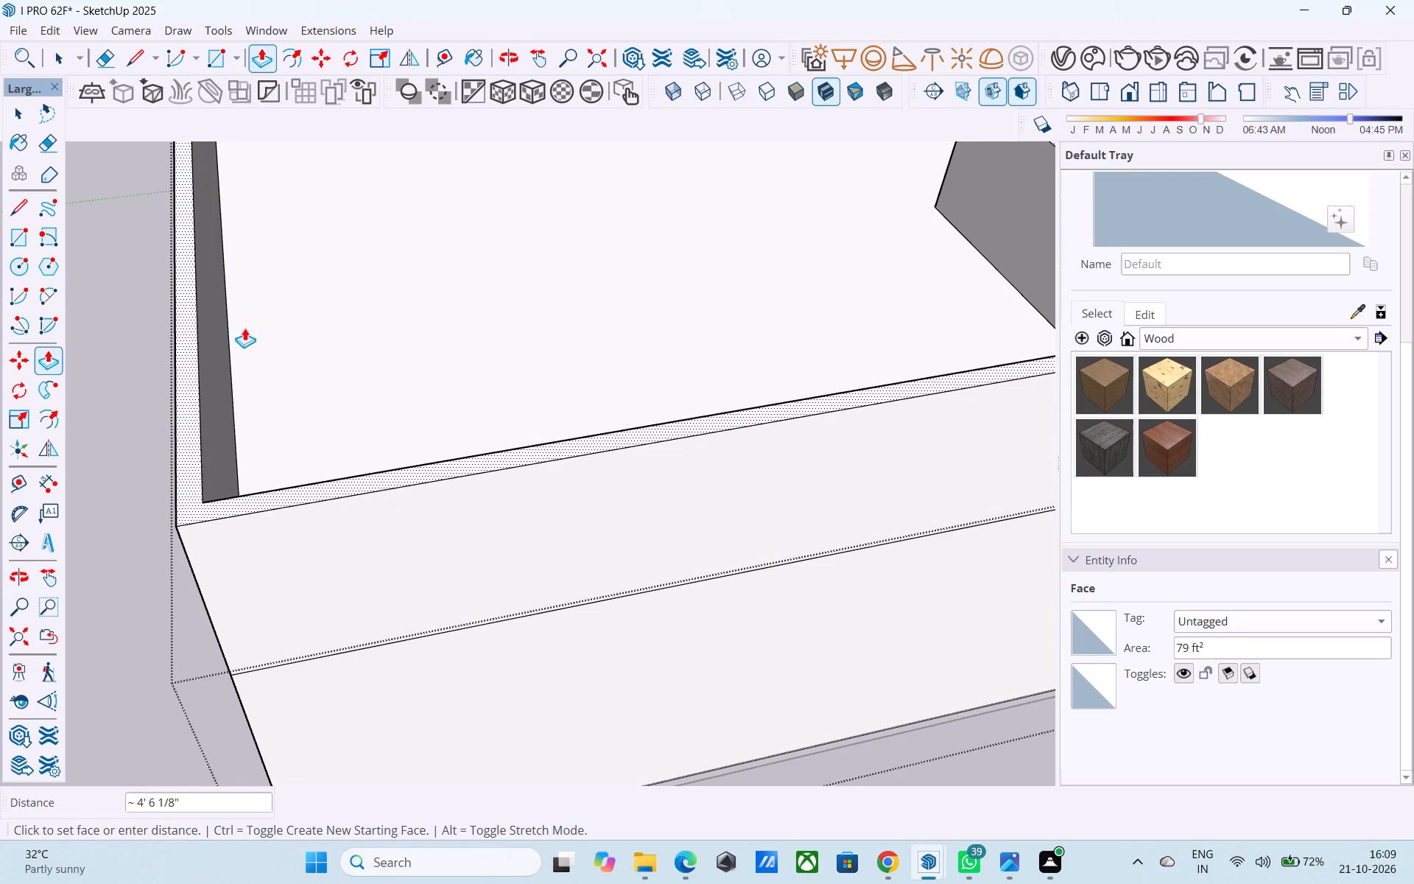
type("10")
key("apostrophe")
key("Return")
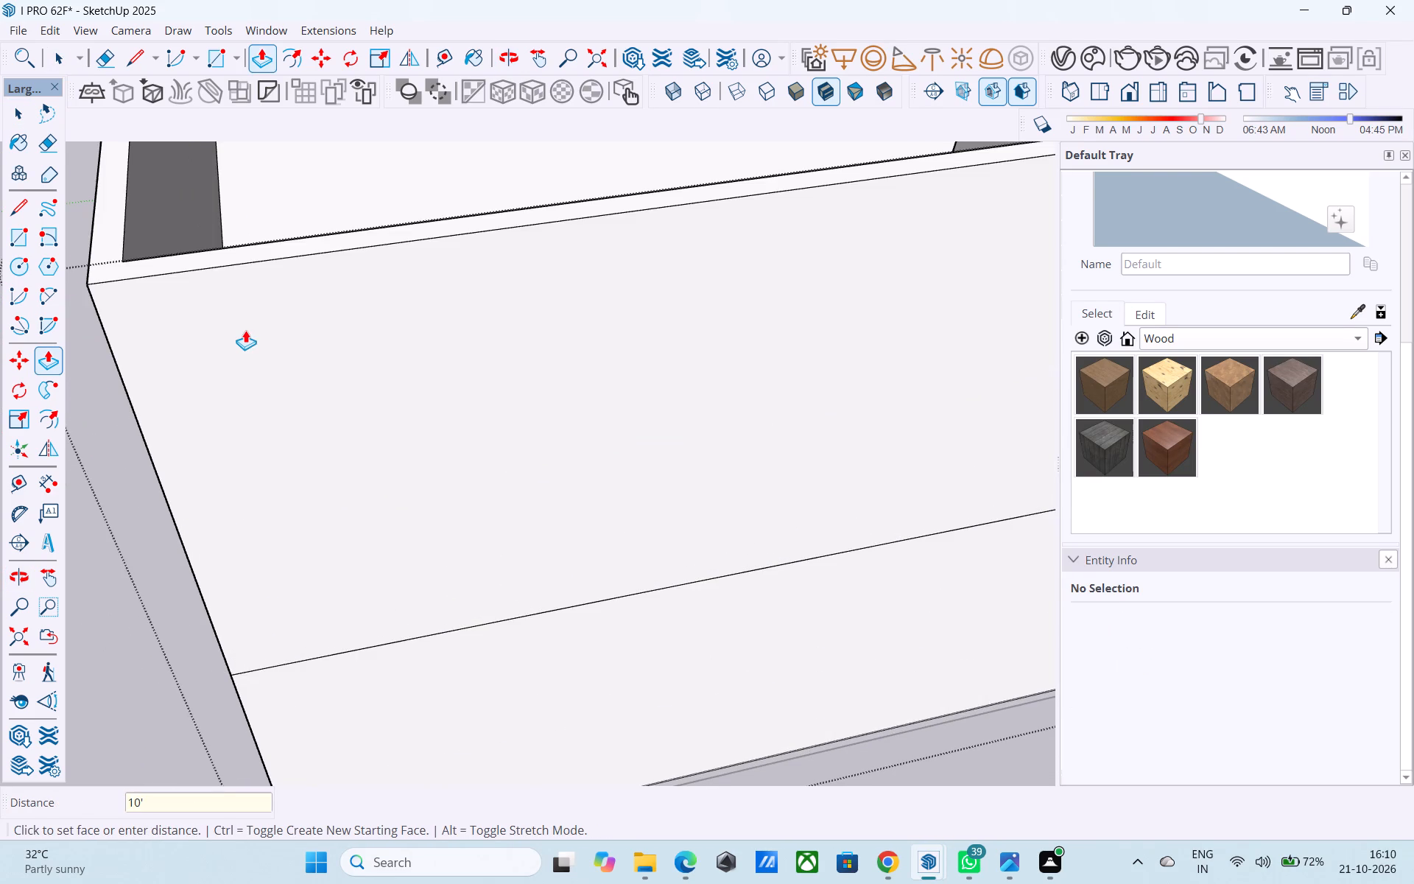
Draw a line along the red axis from the recess's inner corner to the opposite wall, closing the open top of the upper walls.
scroll(272, 360, "down", 2)
scroll(283, 368, "up", 1)
scroll(284, 369, "down", 11)
middle_click_drag(306, 433, 480, 266)
middle_click_drag(481, 268, 475, 537, "shift")
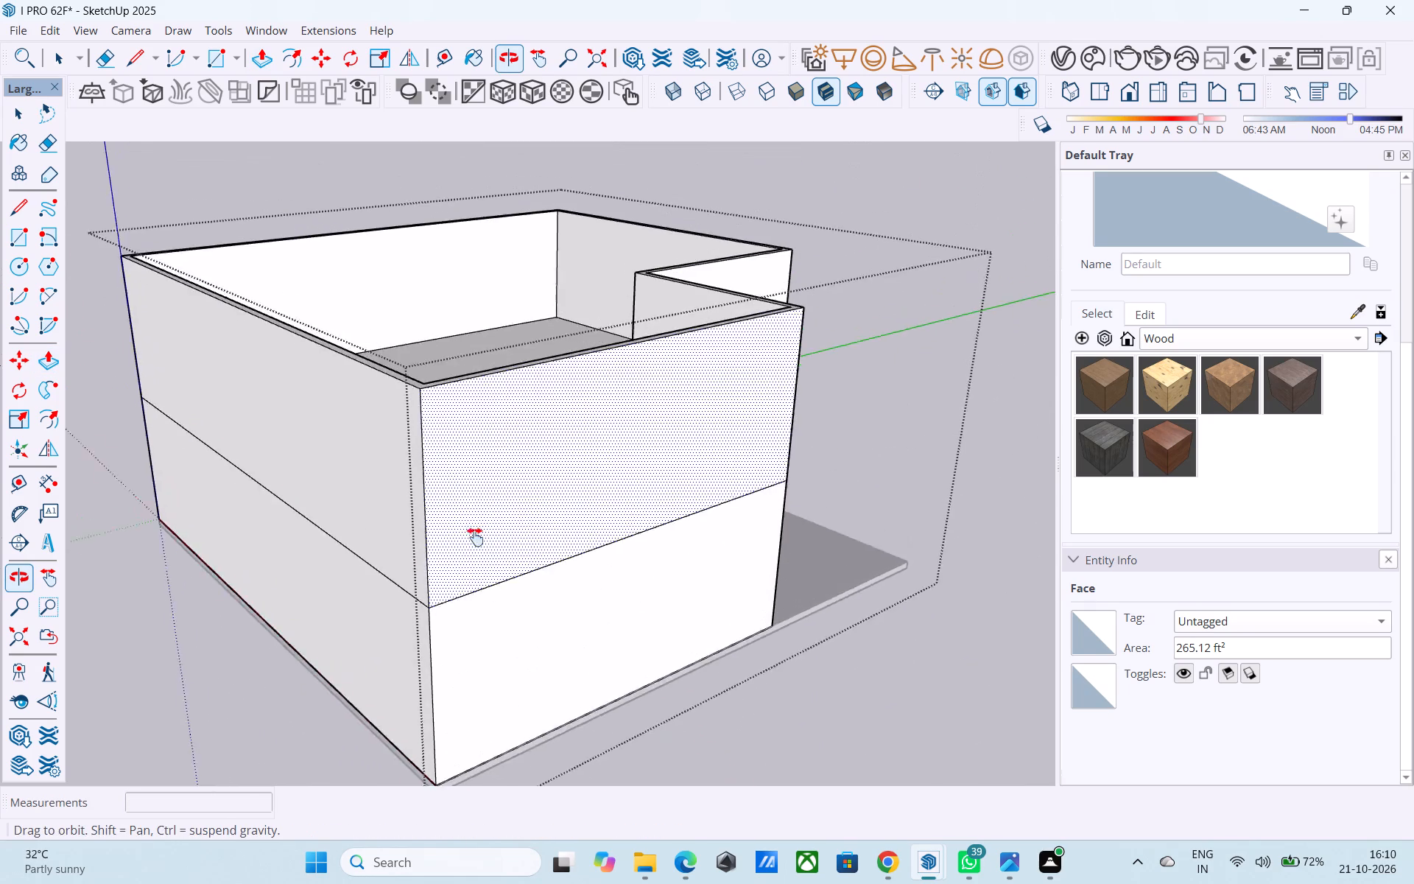
middle_click_drag(475, 537, 406, 576, "shift")
middle_click_drag(422, 485, 316, 603)
middle_click_drag(348, 461, 360, 619)
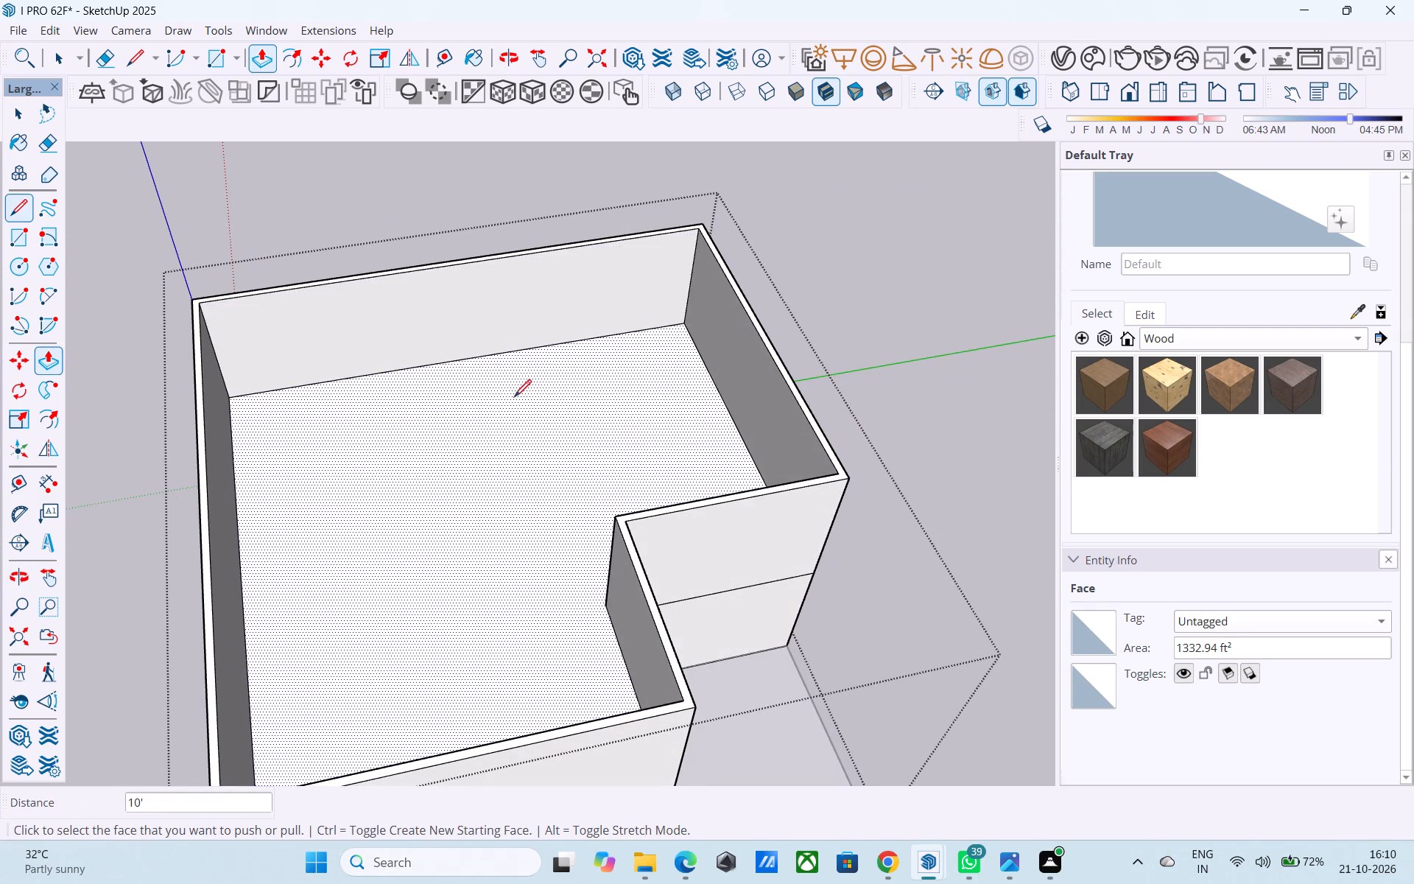
key("l")
left_click(612, 519)
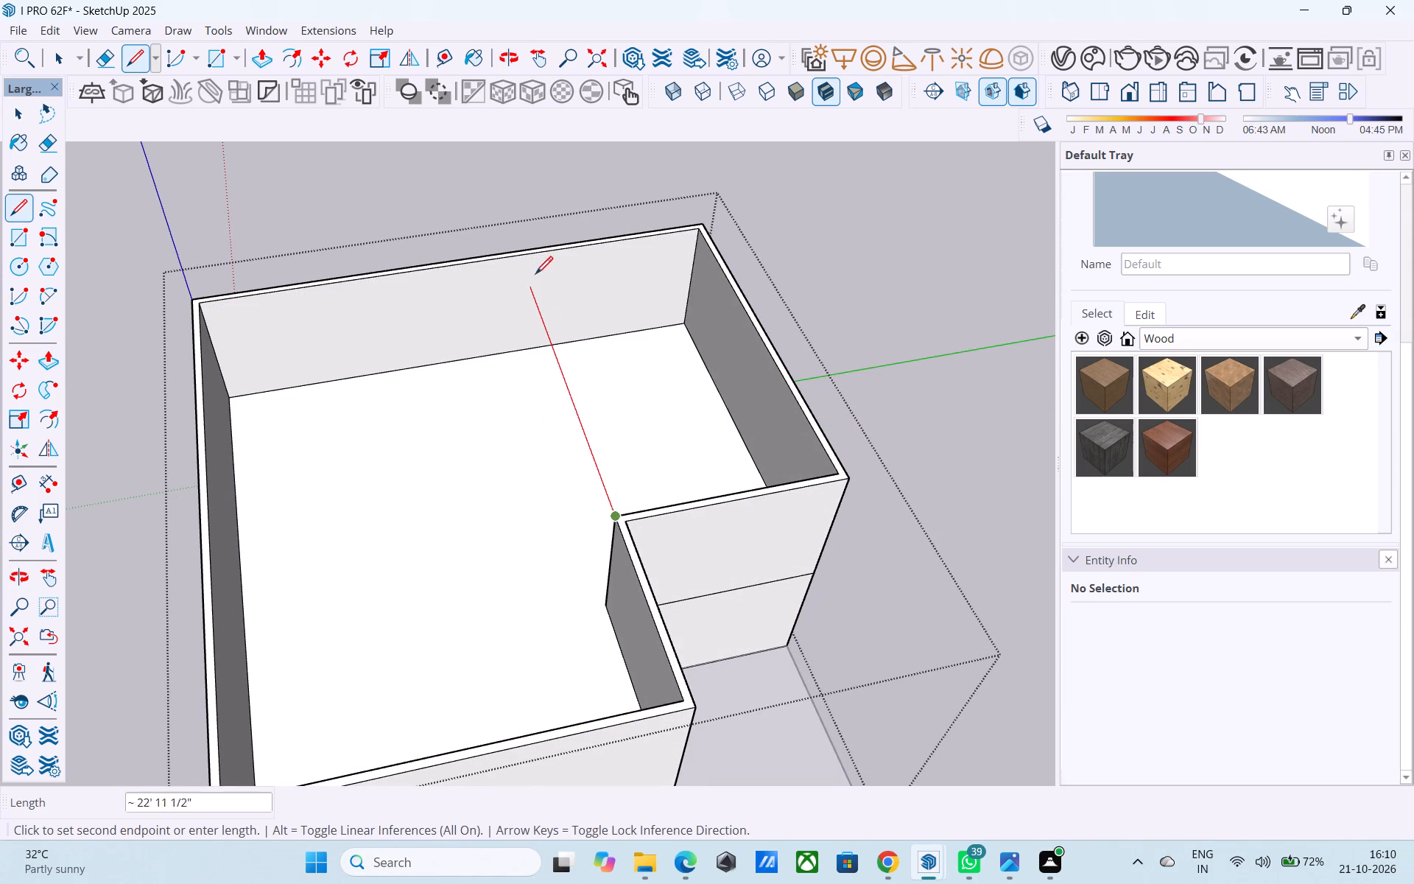
left_click(521, 256)
key("space")
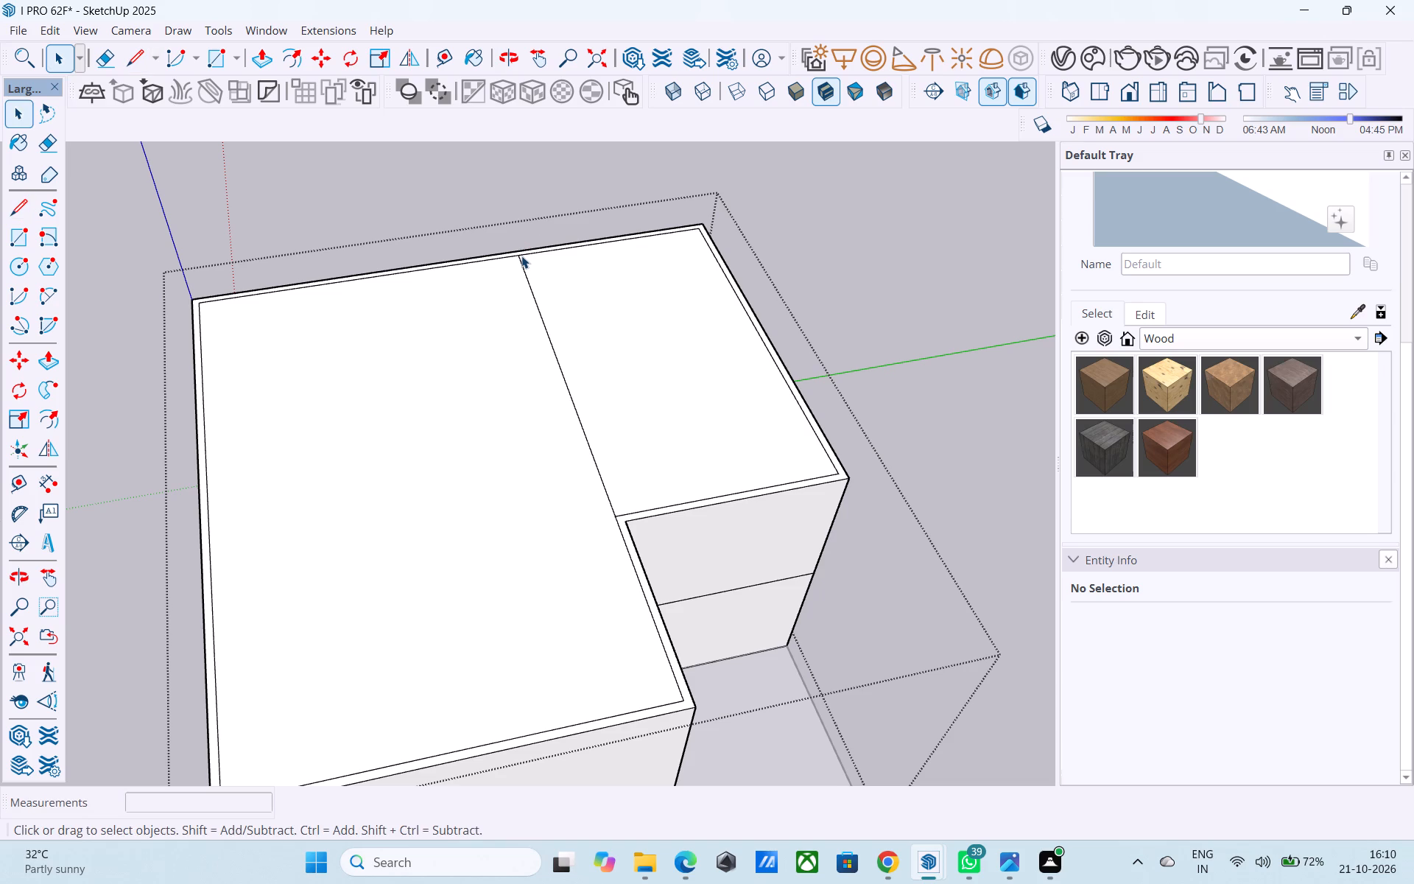
Reverse both faces that cover the top of the upper-floor walls, on either side of the dividing line.
left_click(487, 359)
right_click(485, 359)
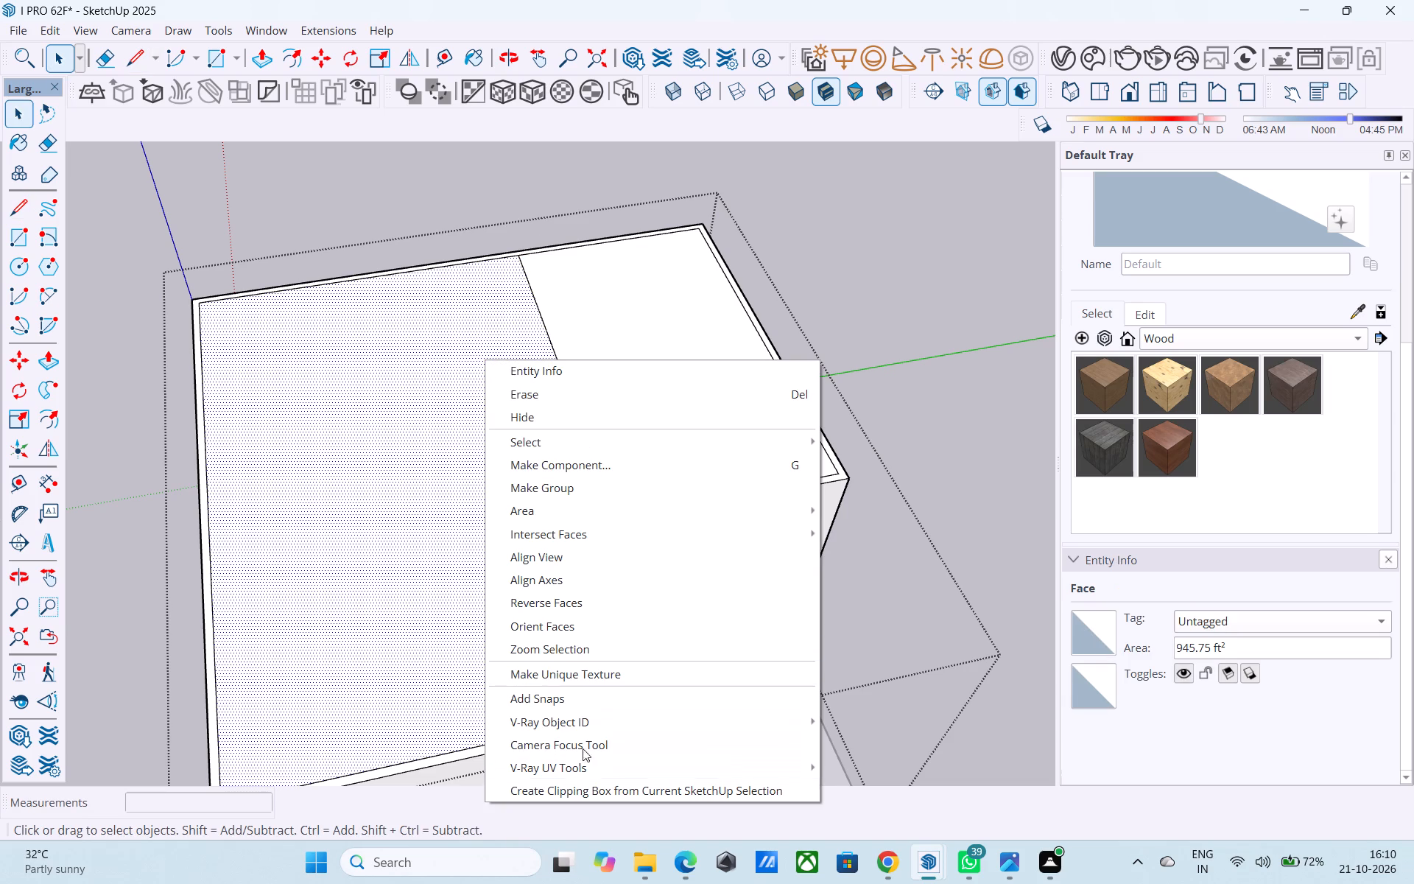
left_click(598, 602)
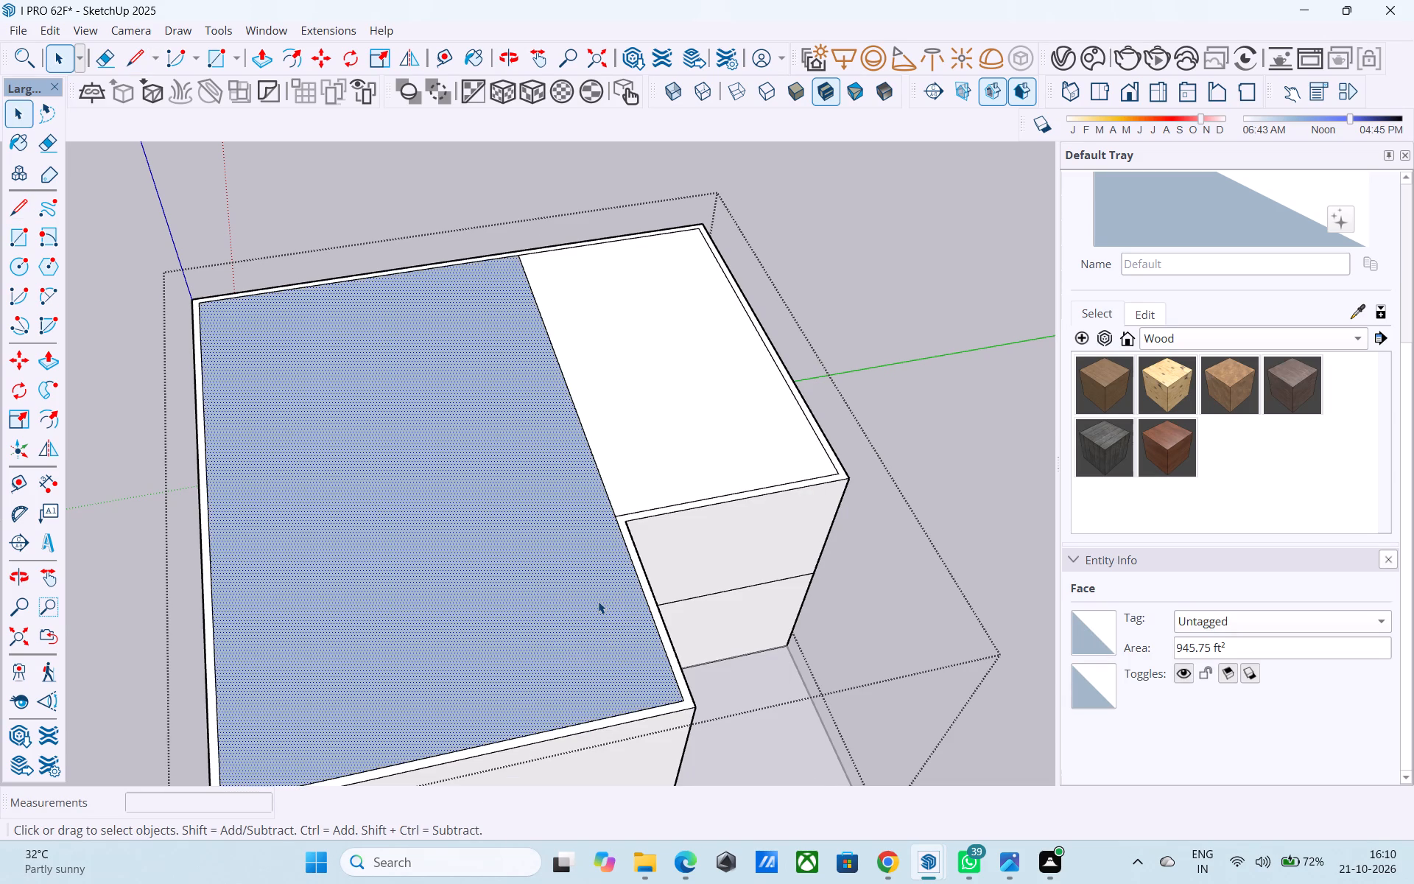
left_click(629, 416)
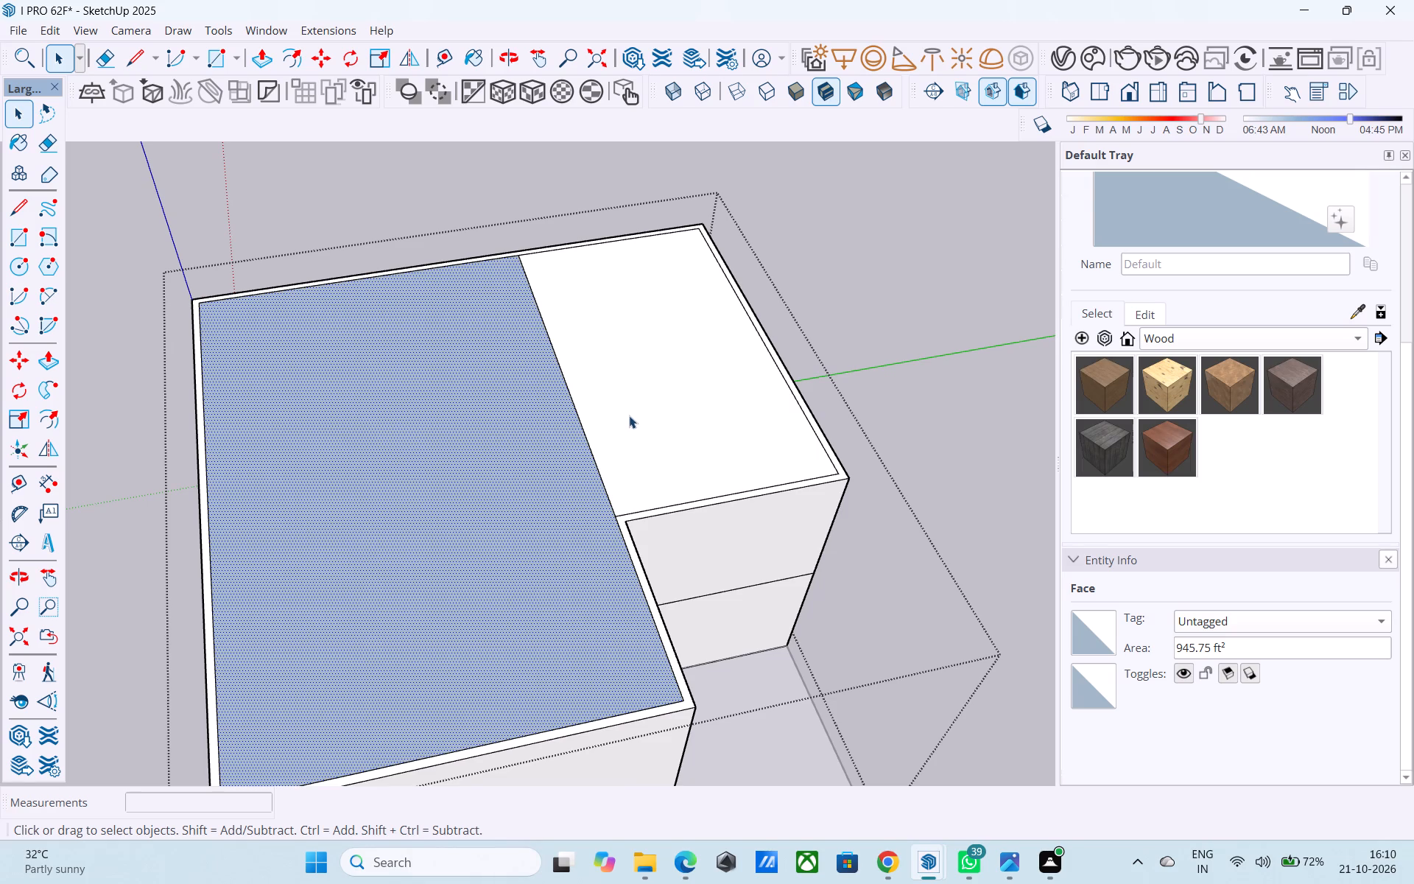
right_click(629, 415)
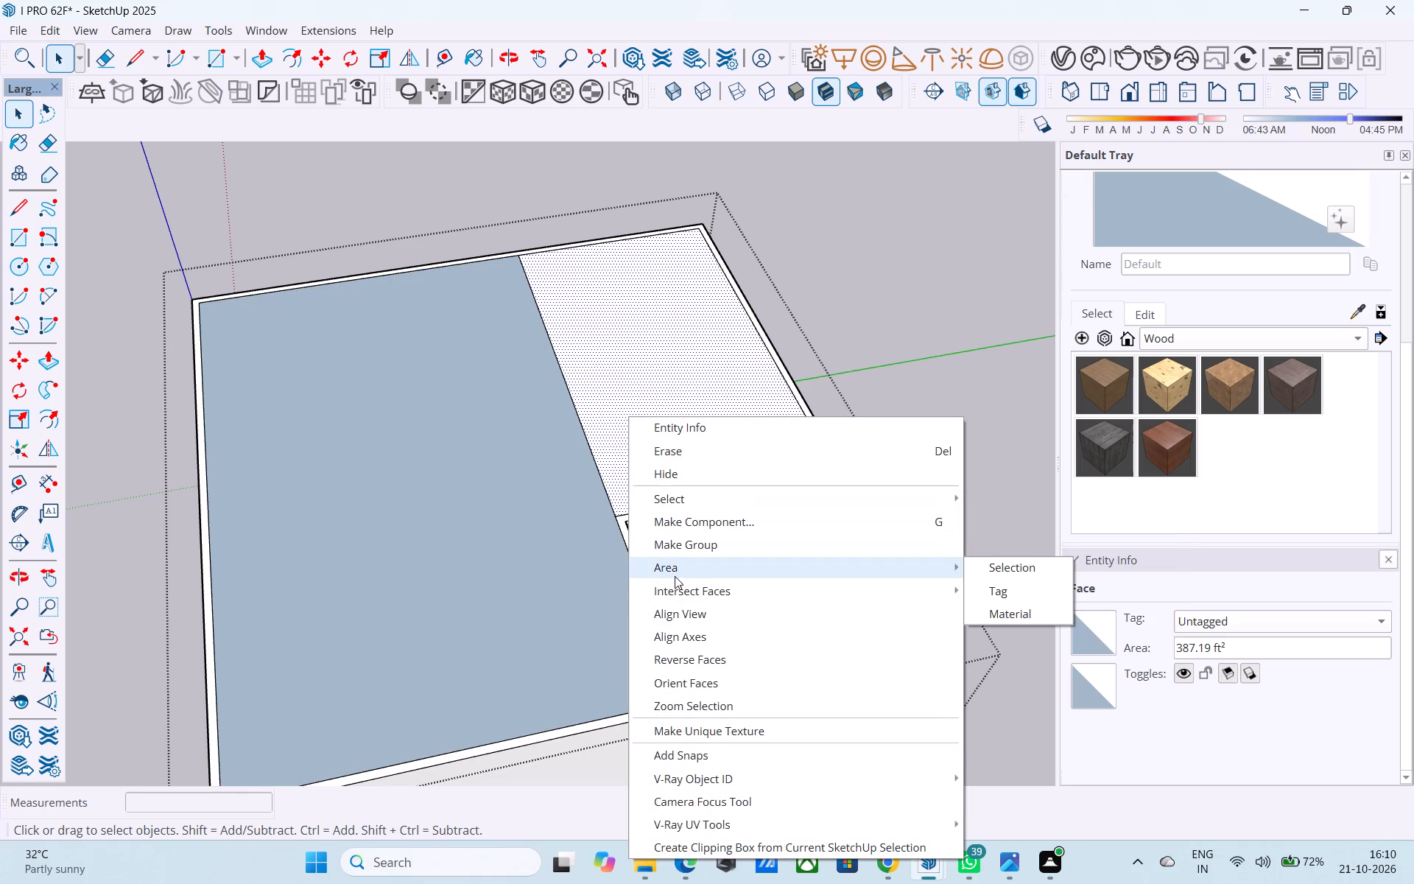
left_click(701, 654)
middle_click_drag(689, 650, 665, 604)
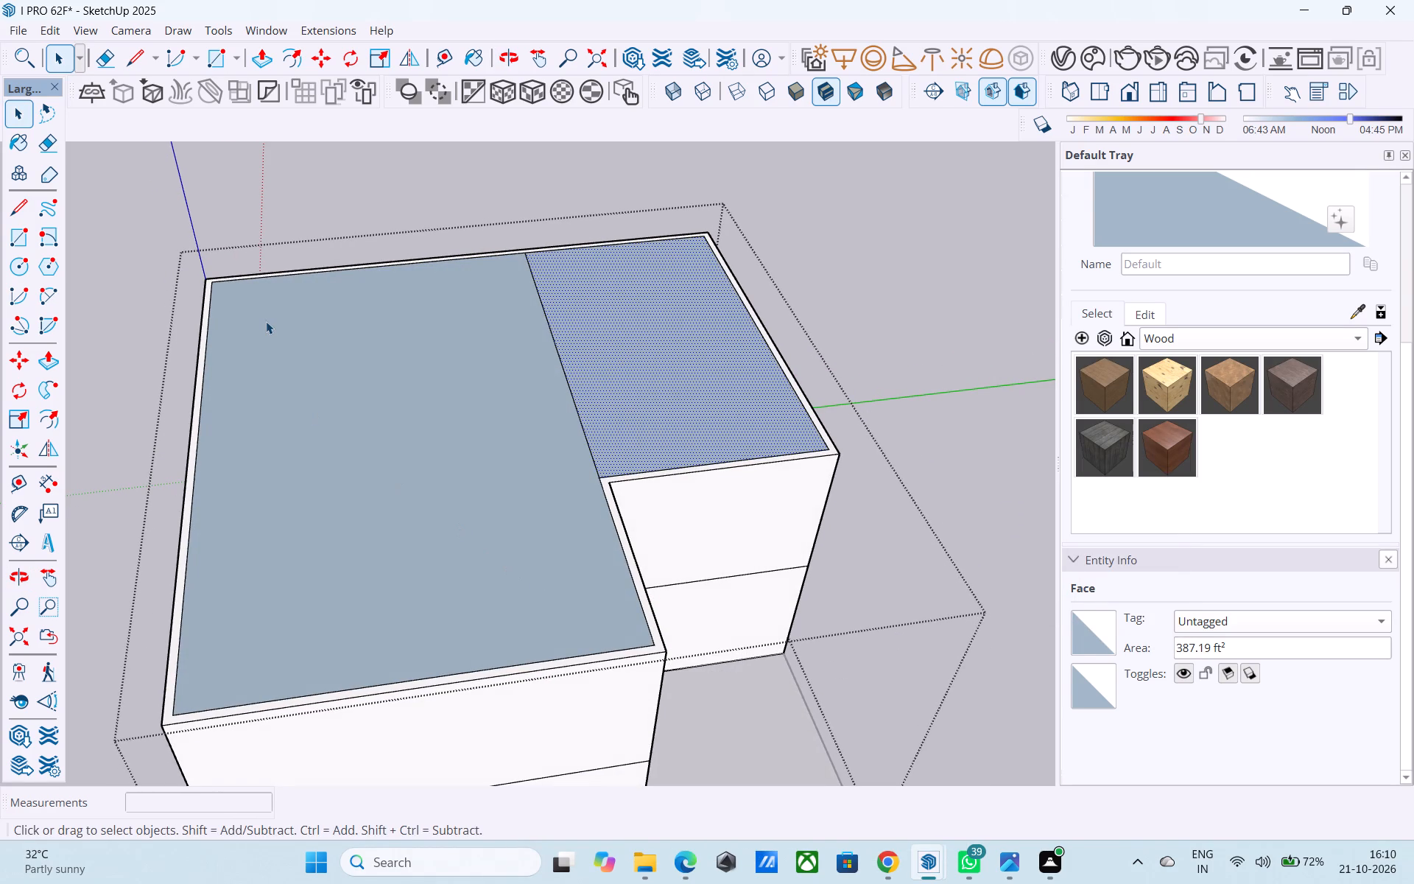
Draw a 6" vertical line up from the larger top face's inner border corner beside the blue axis.
key("l")
scroll(451, 394, "down", 6)
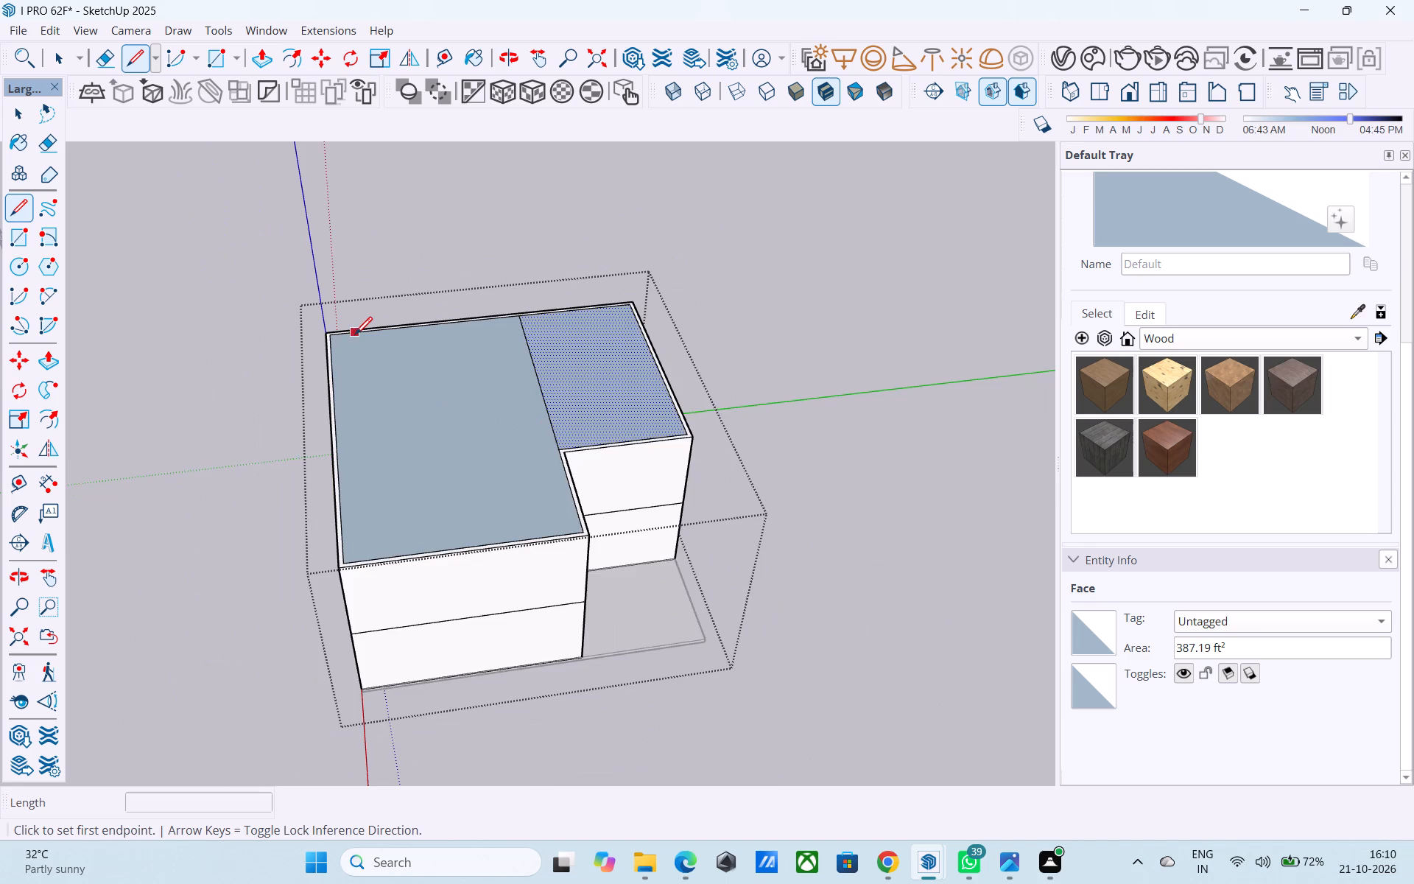
scroll(355, 334, "up", 9)
left_click(300, 335)
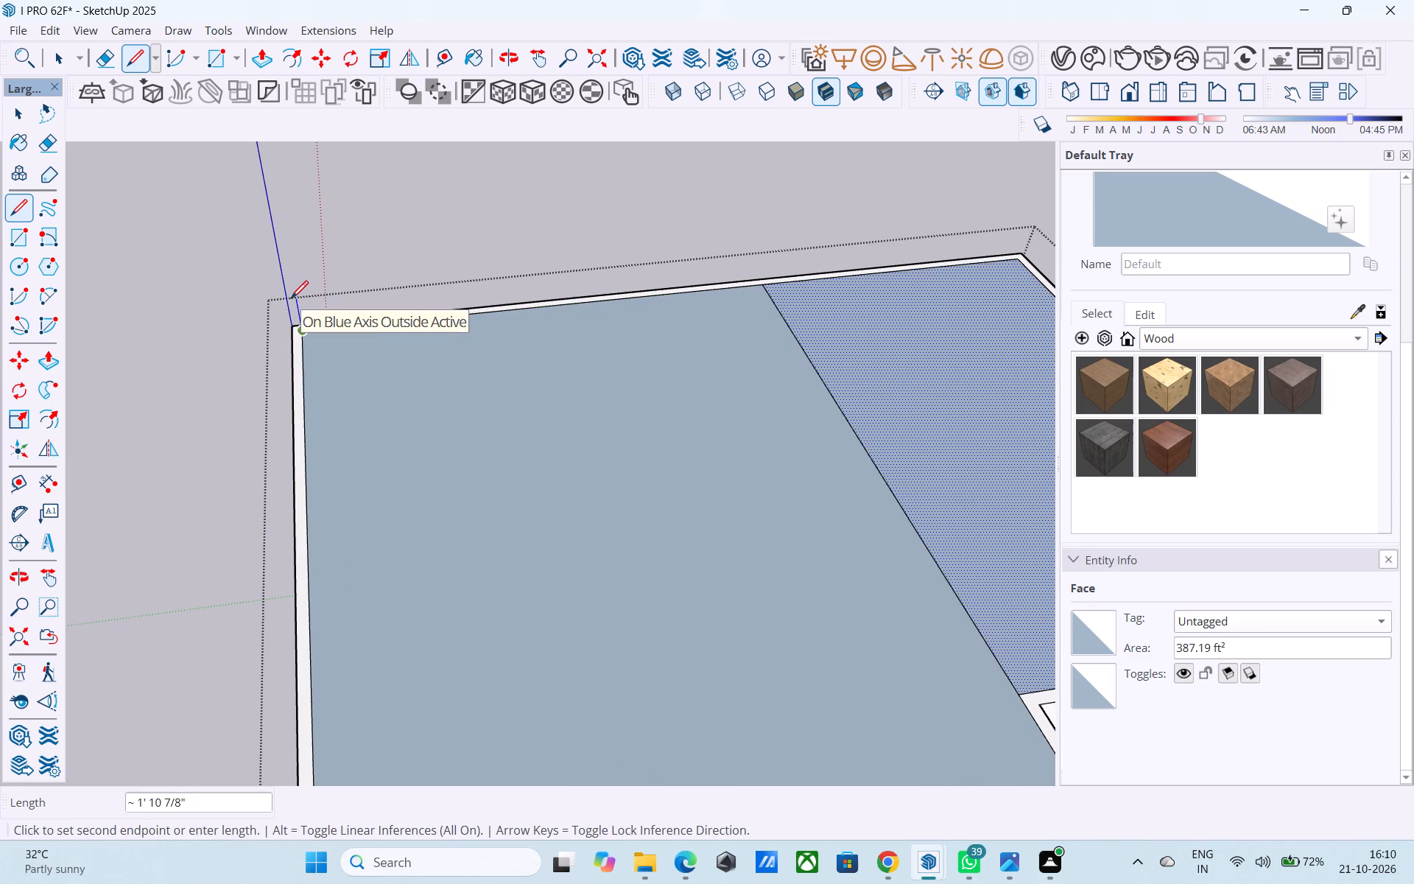
type("6\"")
key("Return")
key("space")
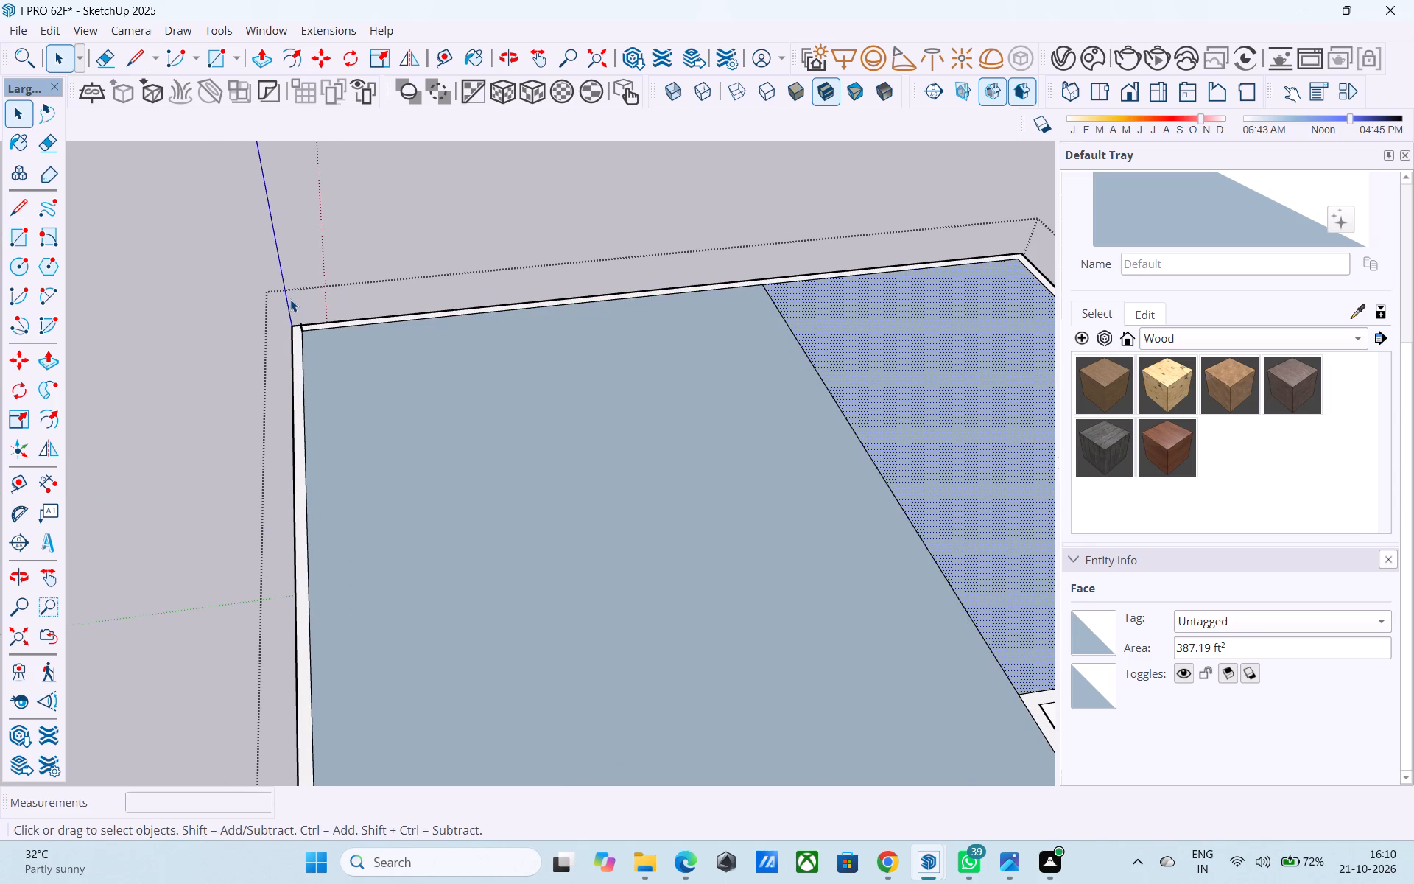
Draw a 6" vertical line up from the larger top face's diagonally opposite corner, on the recess side.
scroll(267, 320, "down", 5)
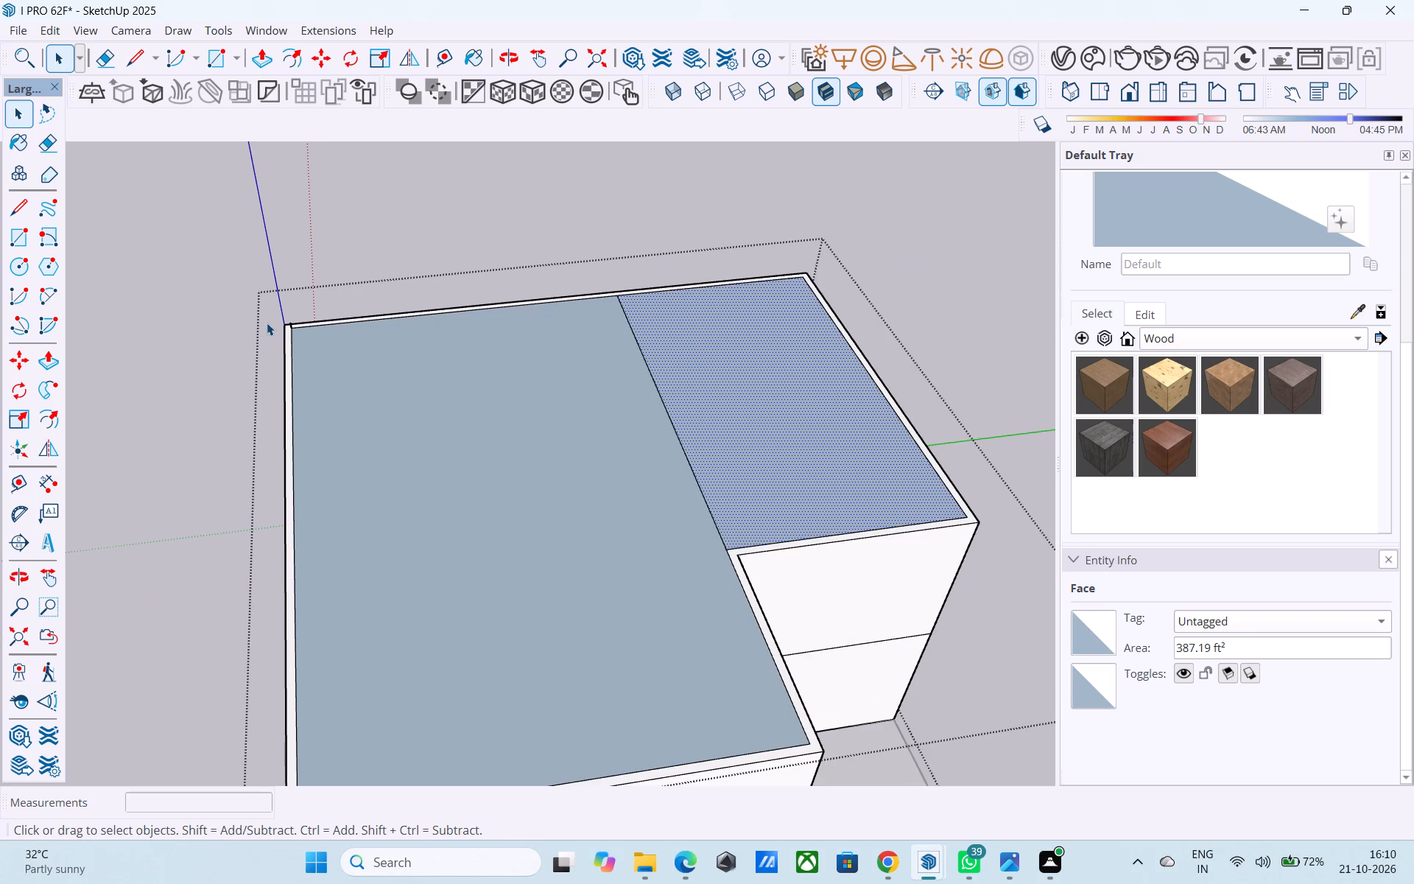
scroll(258, 288, "down", 6)
scroll(569, 564, "up", 5)
middle_click_drag(573, 540, 559, 498)
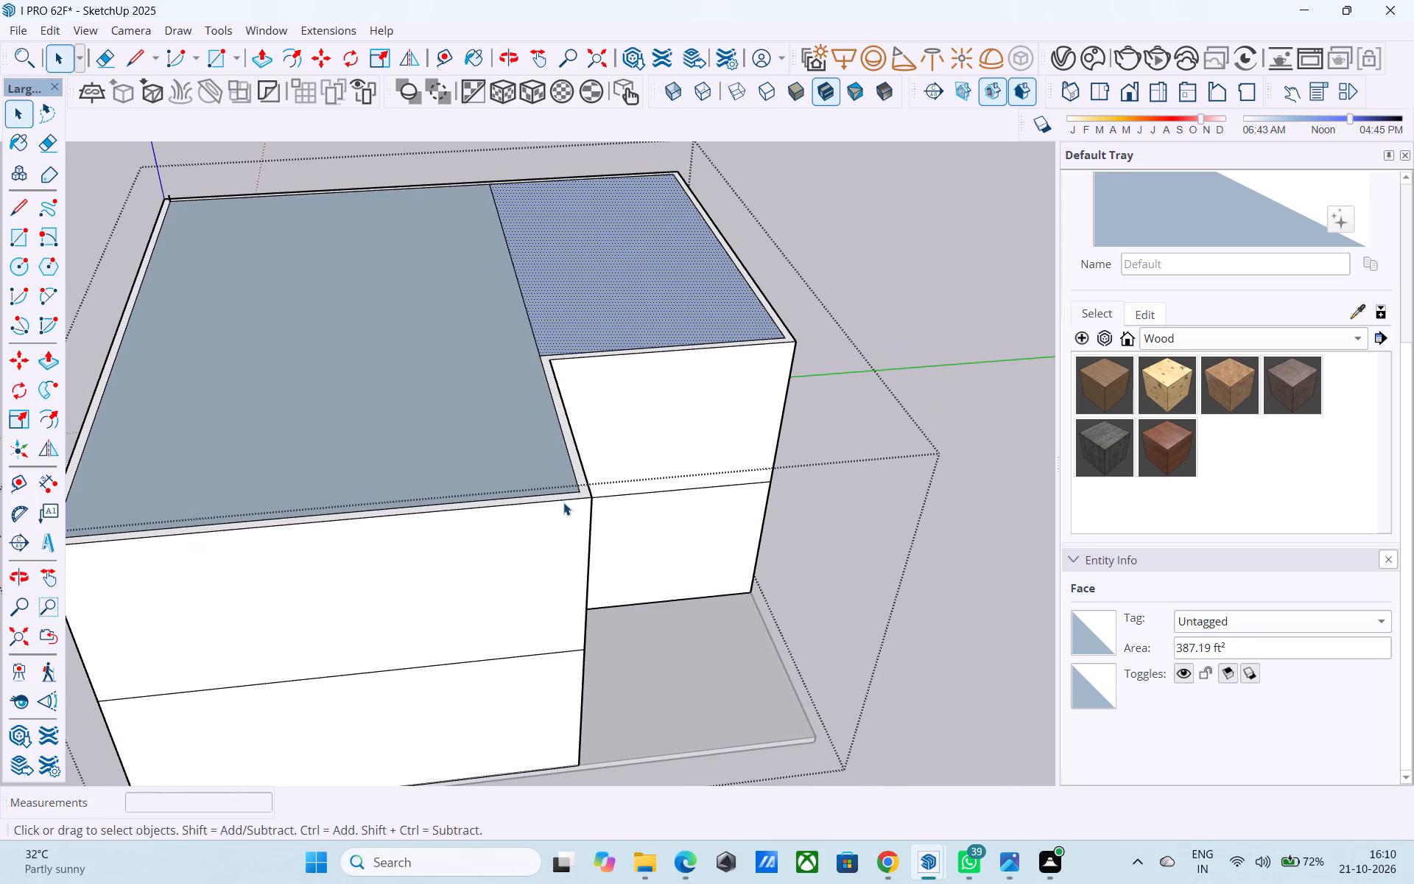
key("l")
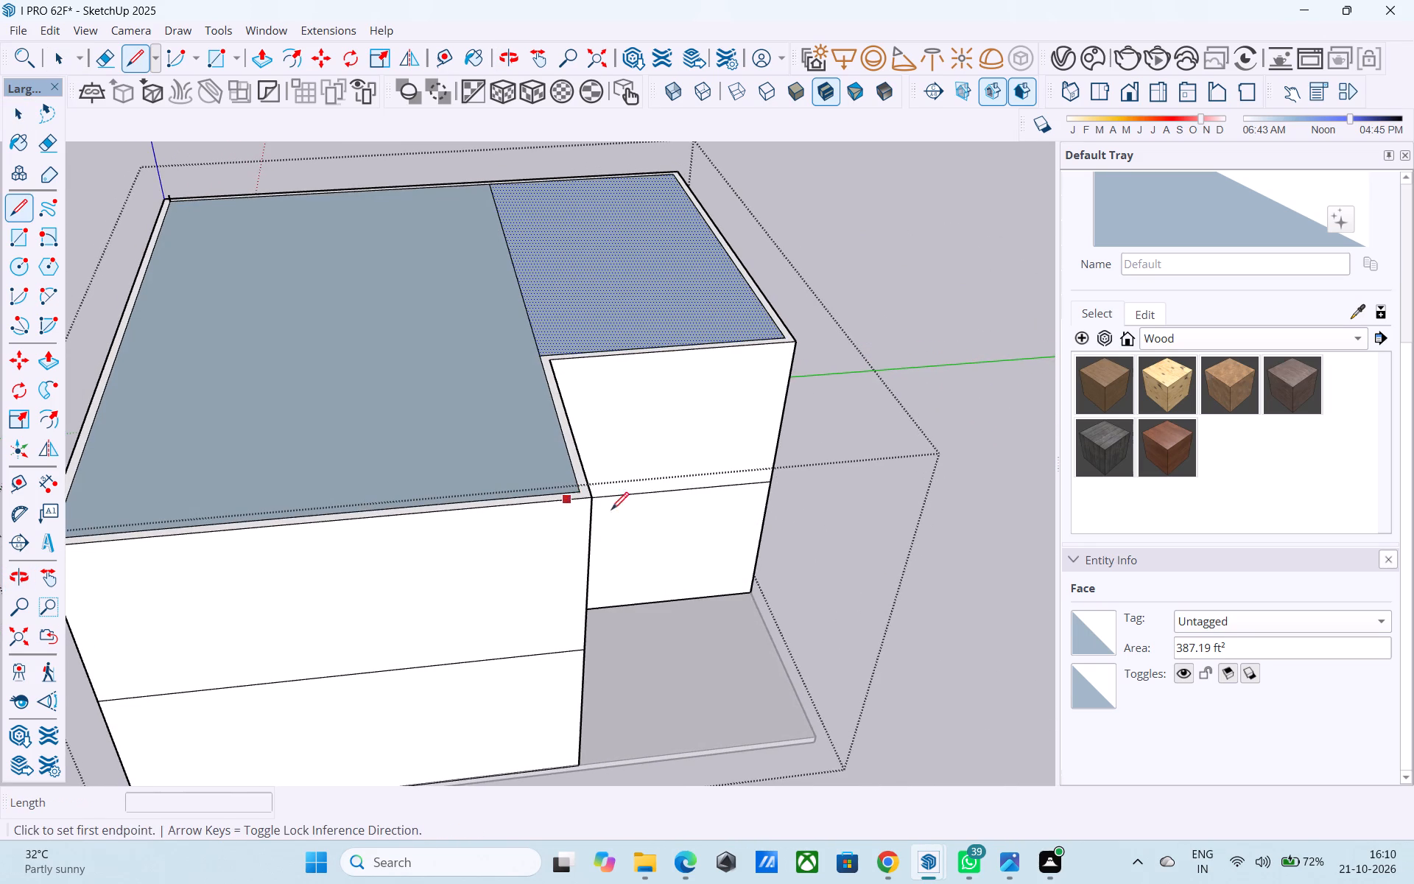
left_click(582, 486)
middle_click_drag(569, 453, 555, 358)
middle_click_drag(559, 338, 485, 284)
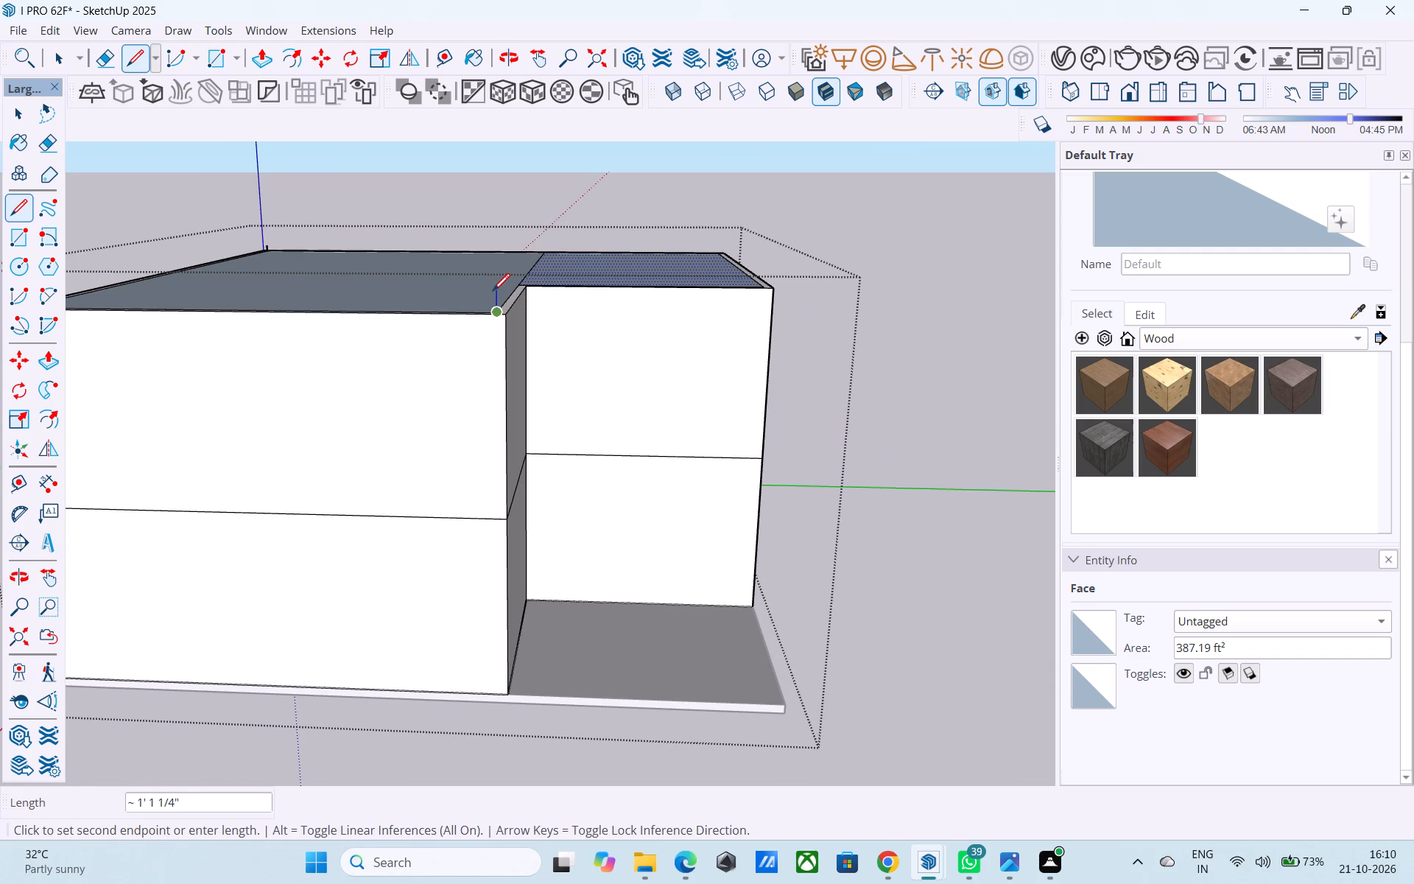
type("6\"")
key("Return")
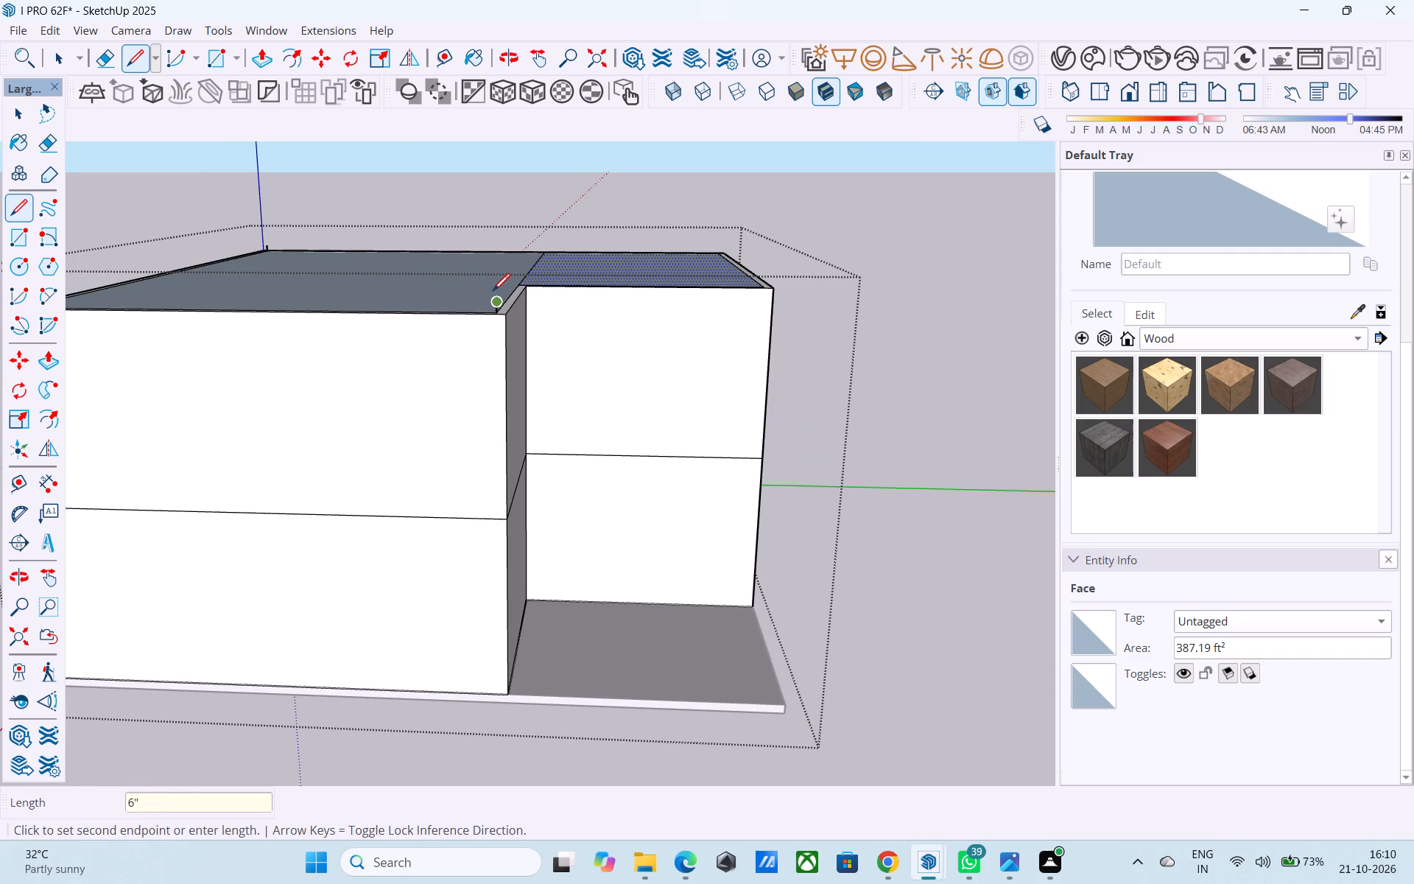
Draw a 39' by 24' 3" rectangle between the upper ends of the two vertical lines.
left_click(205, 55)
scroll(247, 265, "up", 9)
left_click(282, 231)
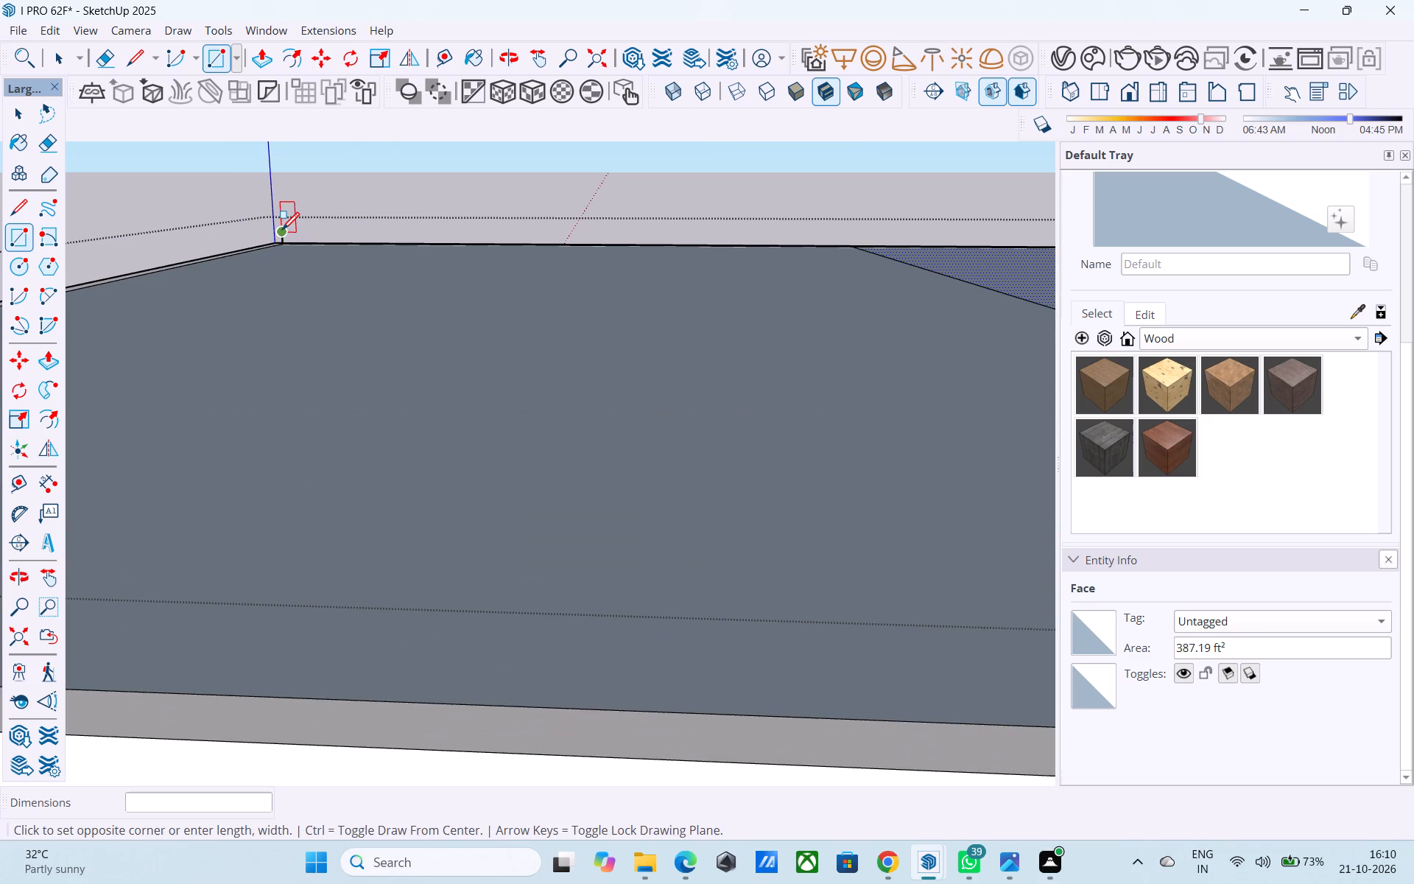
scroll(282, 231, "down", 5)
left_click(676, 312)
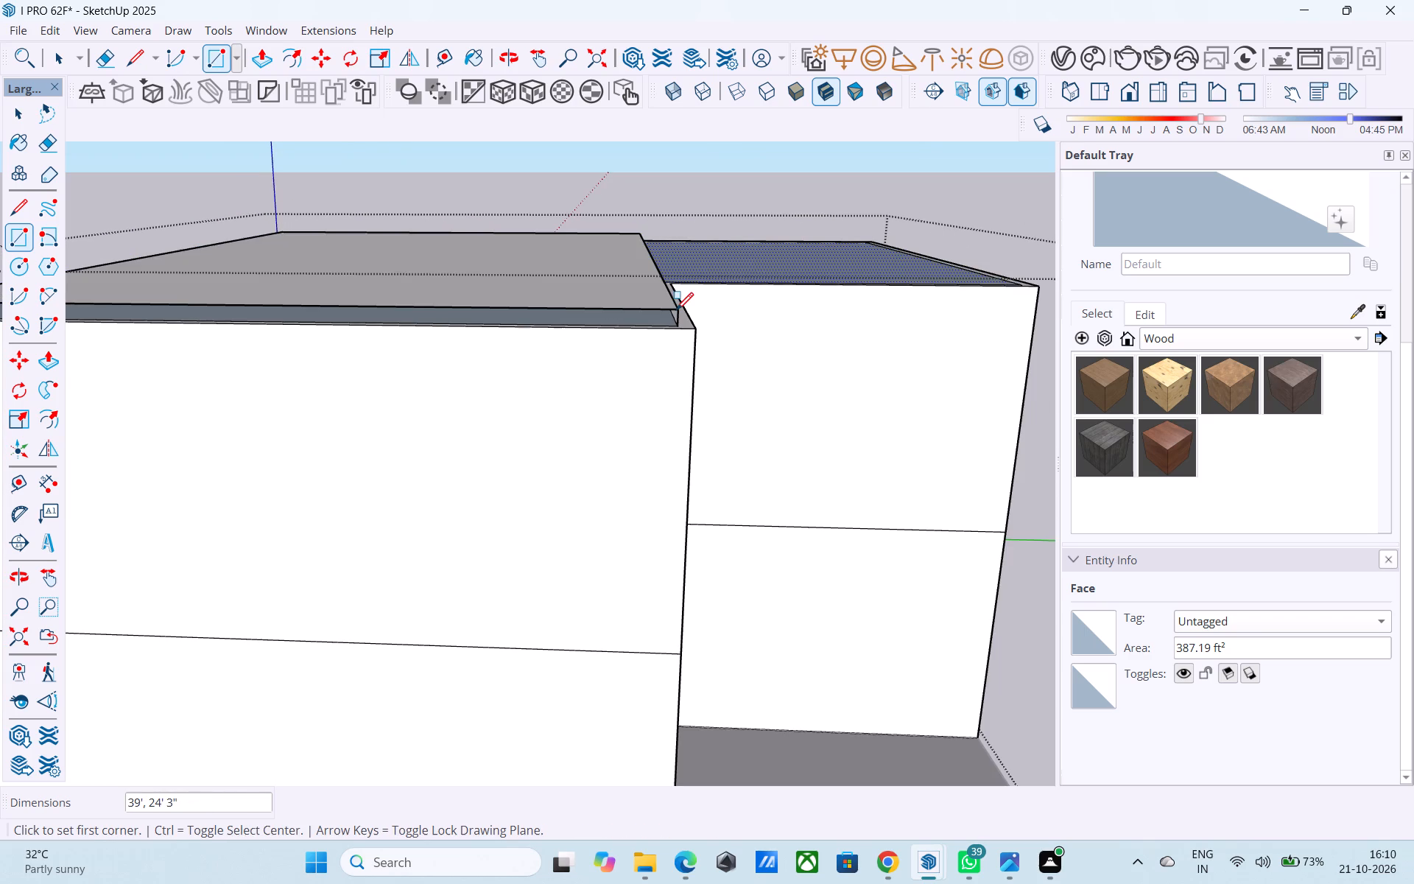
scroll(649, 318, "down", 5)
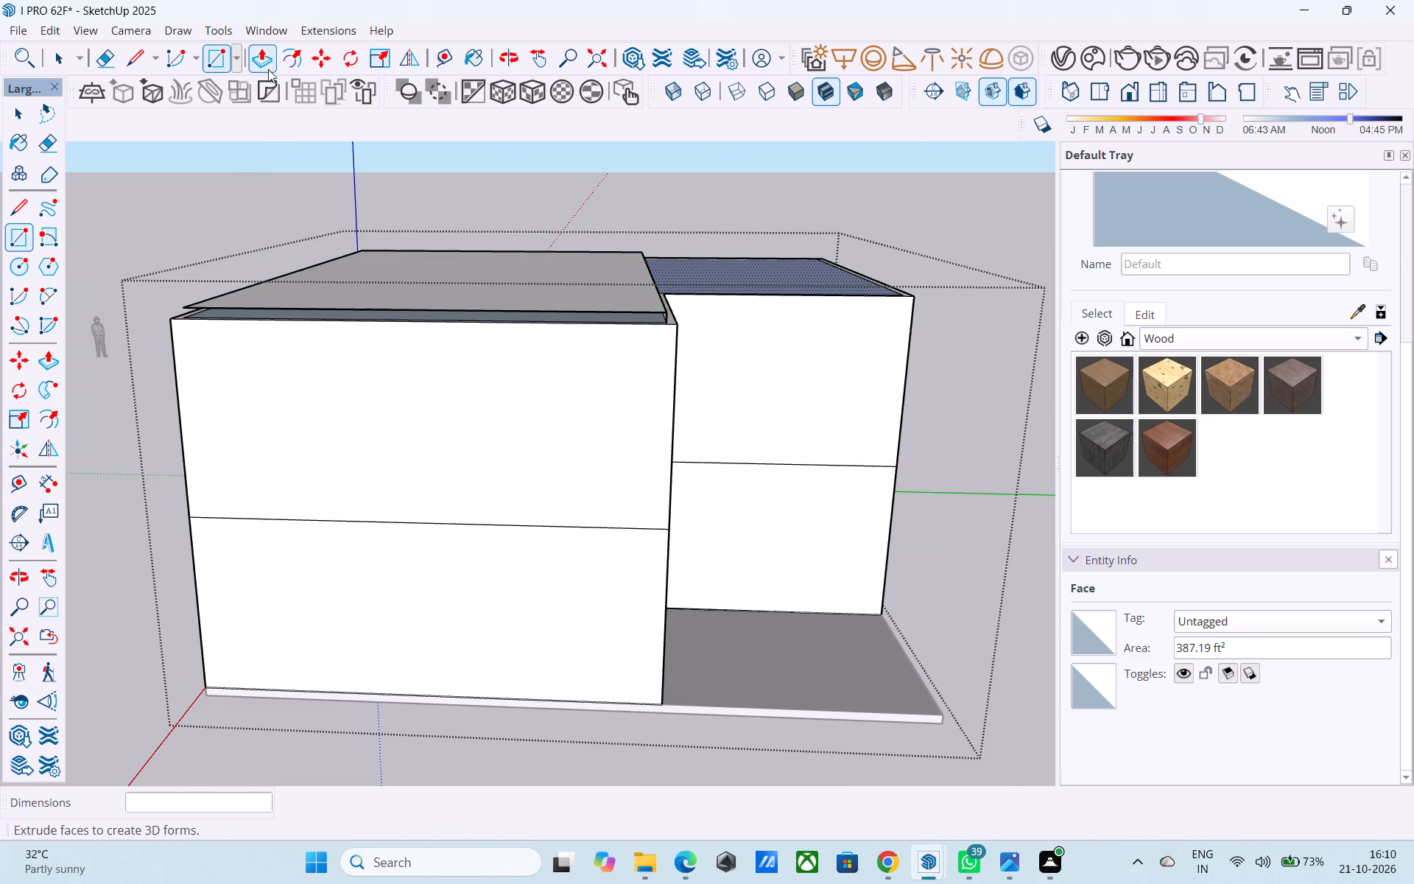
Connect the rectangle's front outer corner to the larger top face below with a 6" vertical line.
left_click(149, 55)
left_click(141, 56)
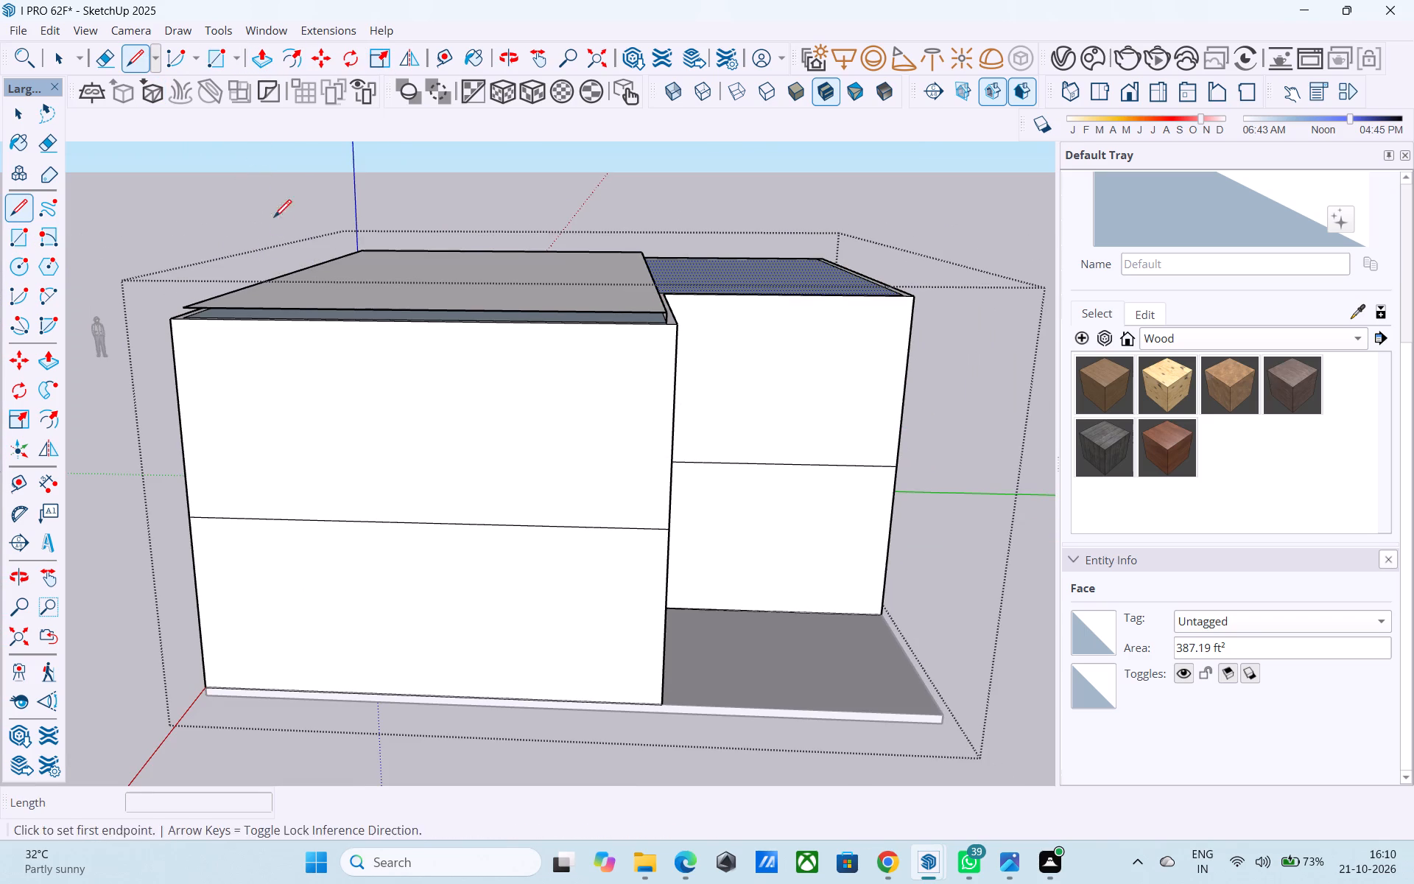
middle_click_drag(270, 242, 342, 264)
scroll(285, 345, "up", 13)
left_click(176, 336)
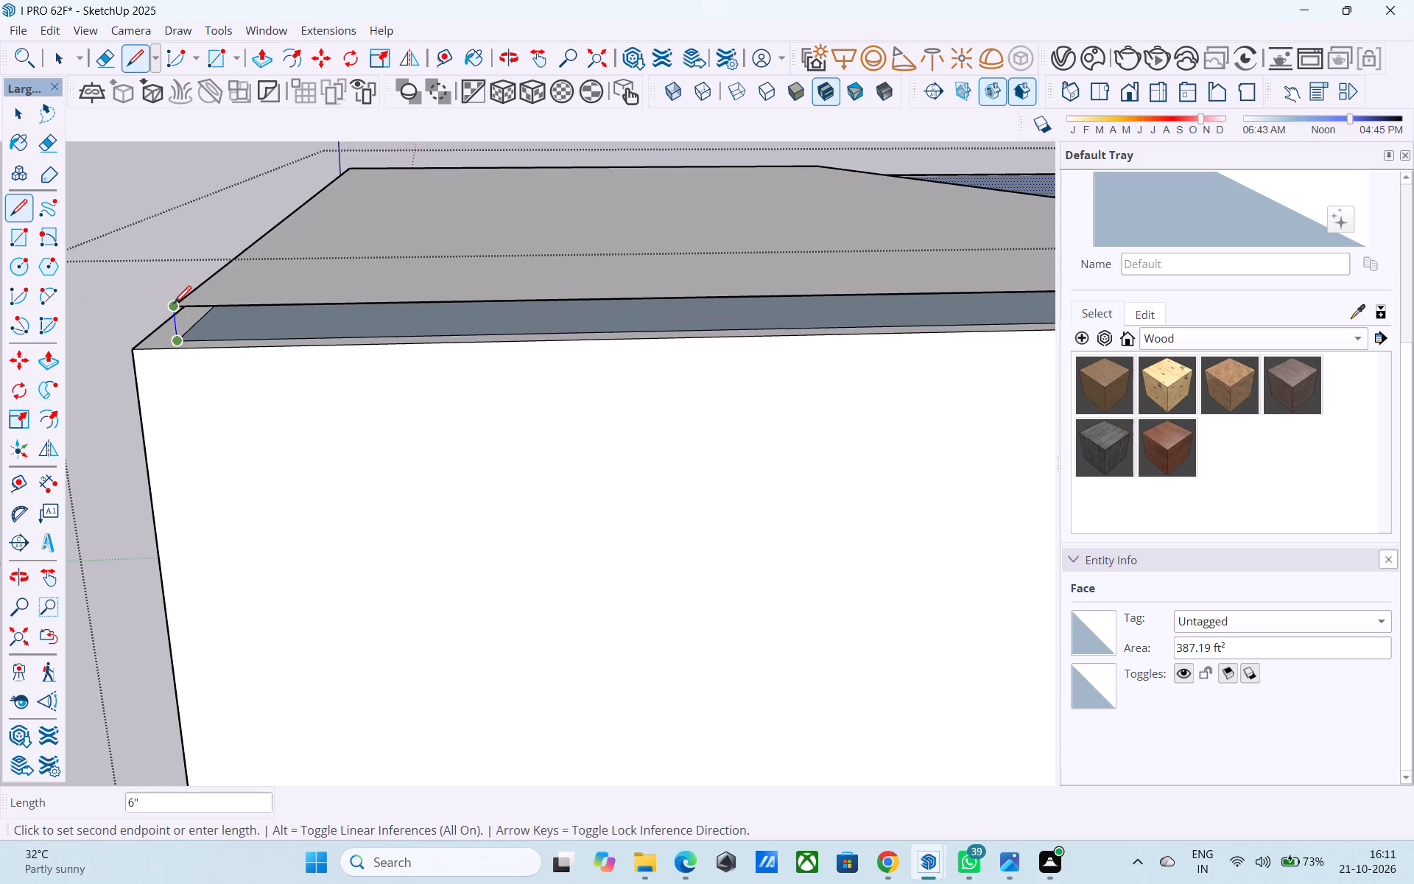
left_click(174, 305)
Draw a 6" vertical line at the rectangle's remaining corner, where the dividing line meets the outer wall border, to complete the raised slab's sides.
middle_click_drag(225, 336, 678, 373)
scroll(683, 365, "down", 13)
middle_click_drag(426, 334, 627, 341)
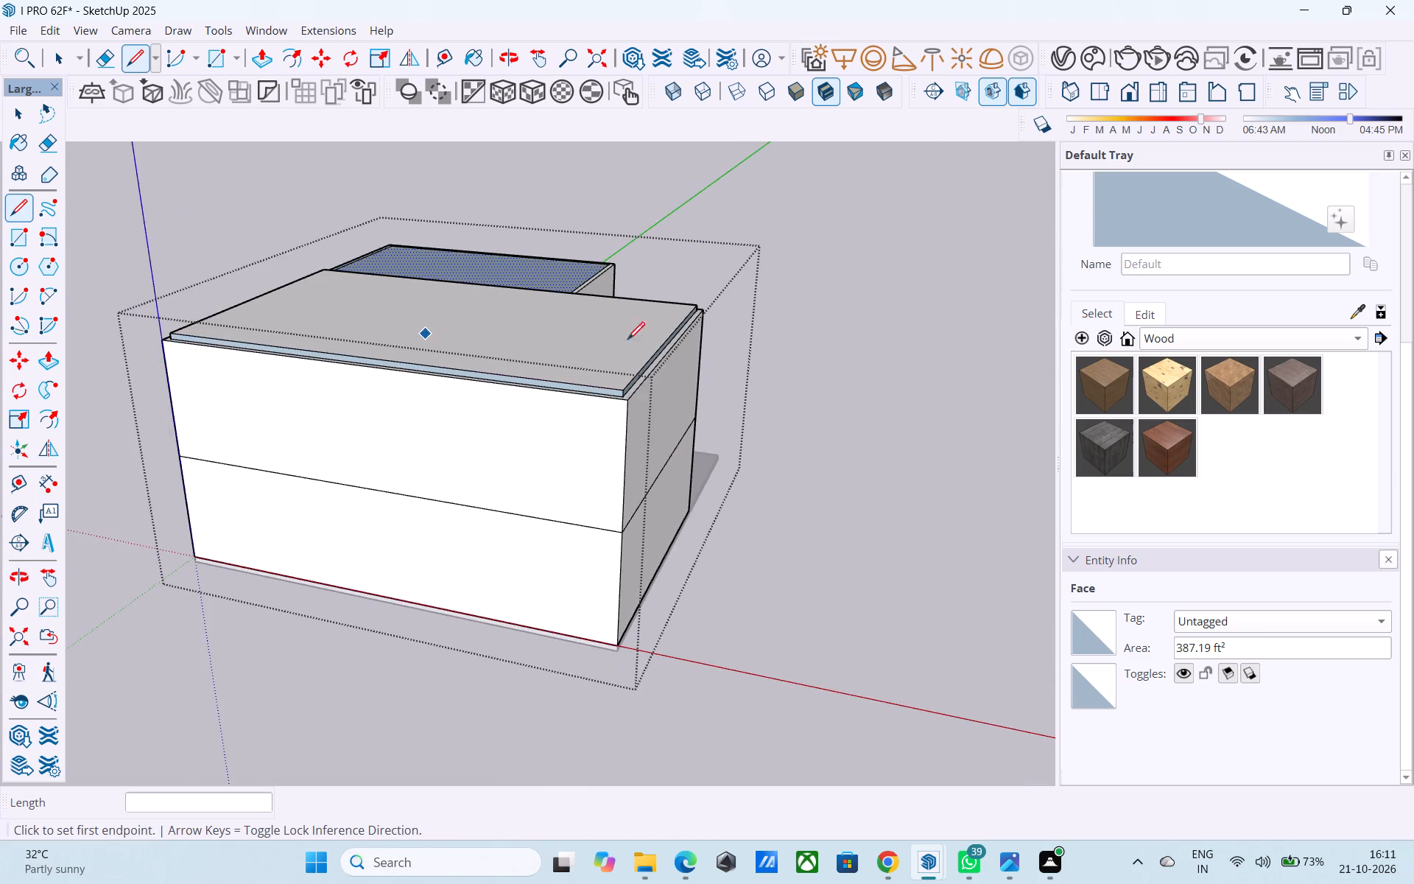
middle_click_drag(627, 341, 963, 391)
middle_click_drag(697, 403, 925, 381)
scroll(599, 344, "up", 16)
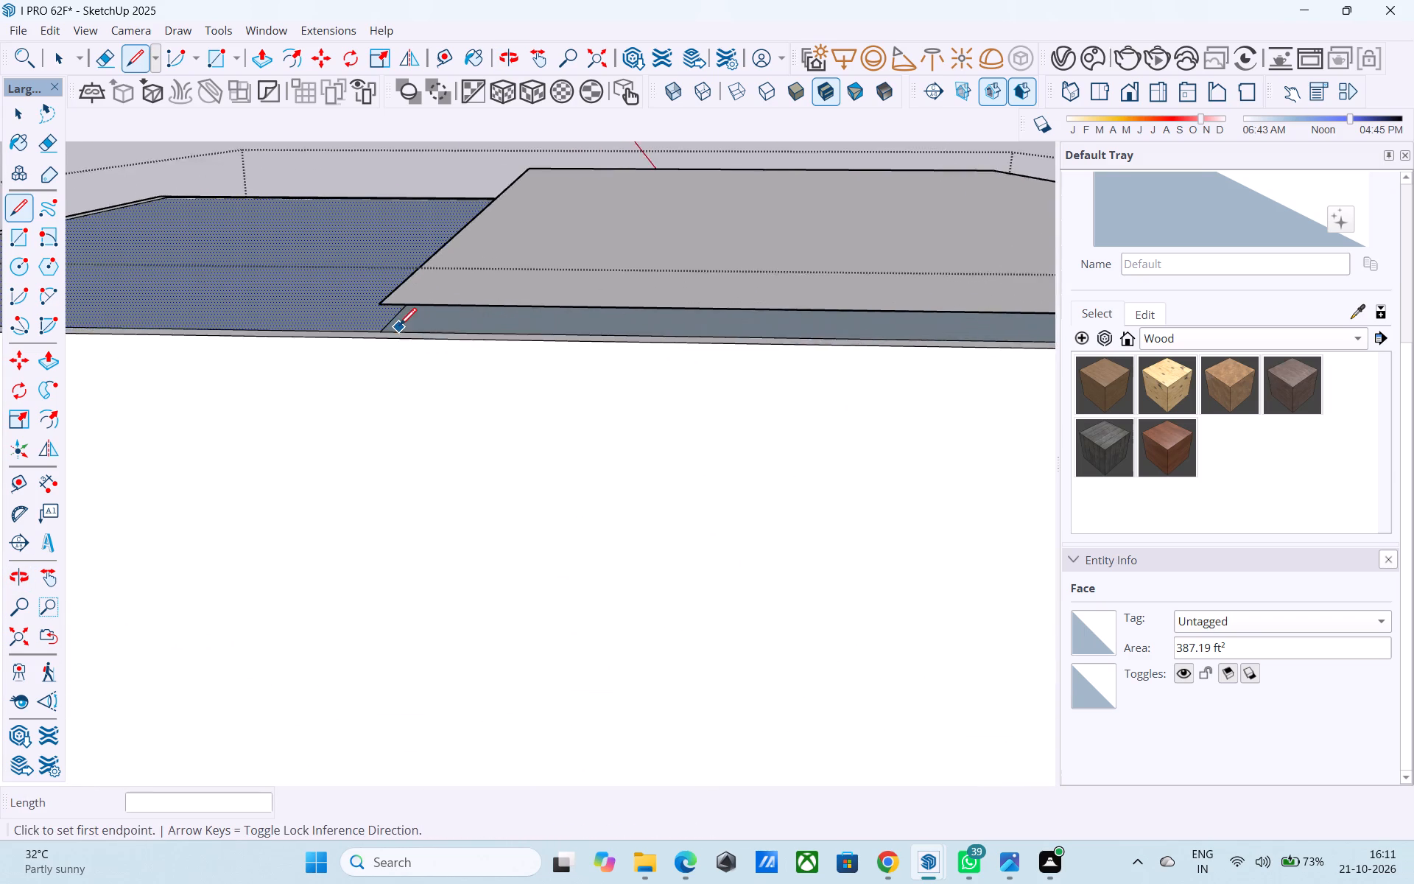
scroll(399, 327, "up", 9)
left_click(344, 338)
left_click(330, 258)
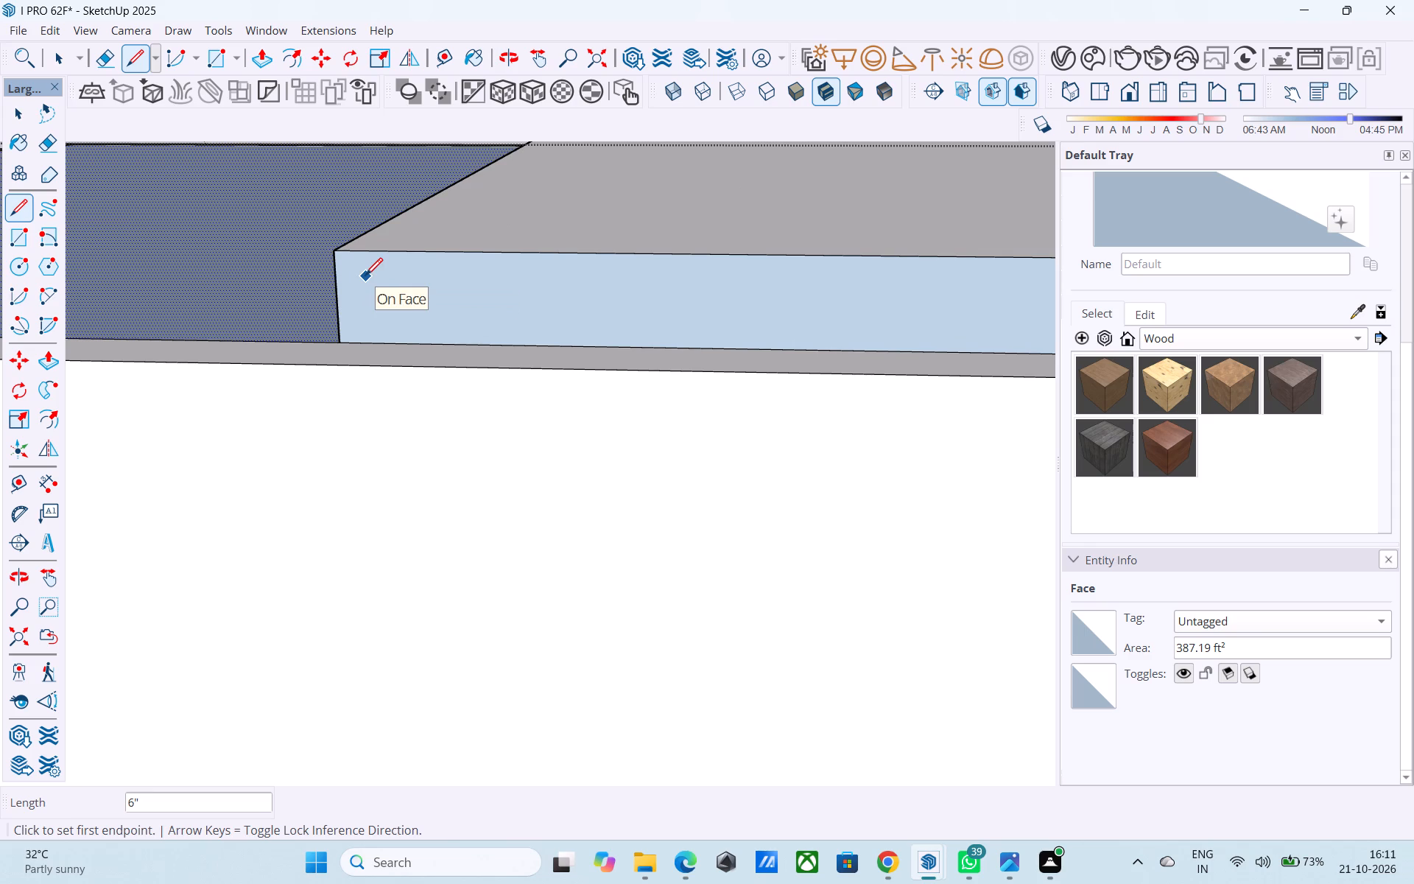
Reverse two side faces of the raised slab: the short one by the dividing line's outer end and the long one facing the smaller top face.
scroll(443, 231, "down", 8)
scroll(462, 389, "down", 2)
middle_click_drag(461, 438, 555, 543)
key("space")
middle_click_drag(555, 537, 795, 446)
scroll(418, 380, "up", 3)
left_click(417, 379)
right_click(417, 378)
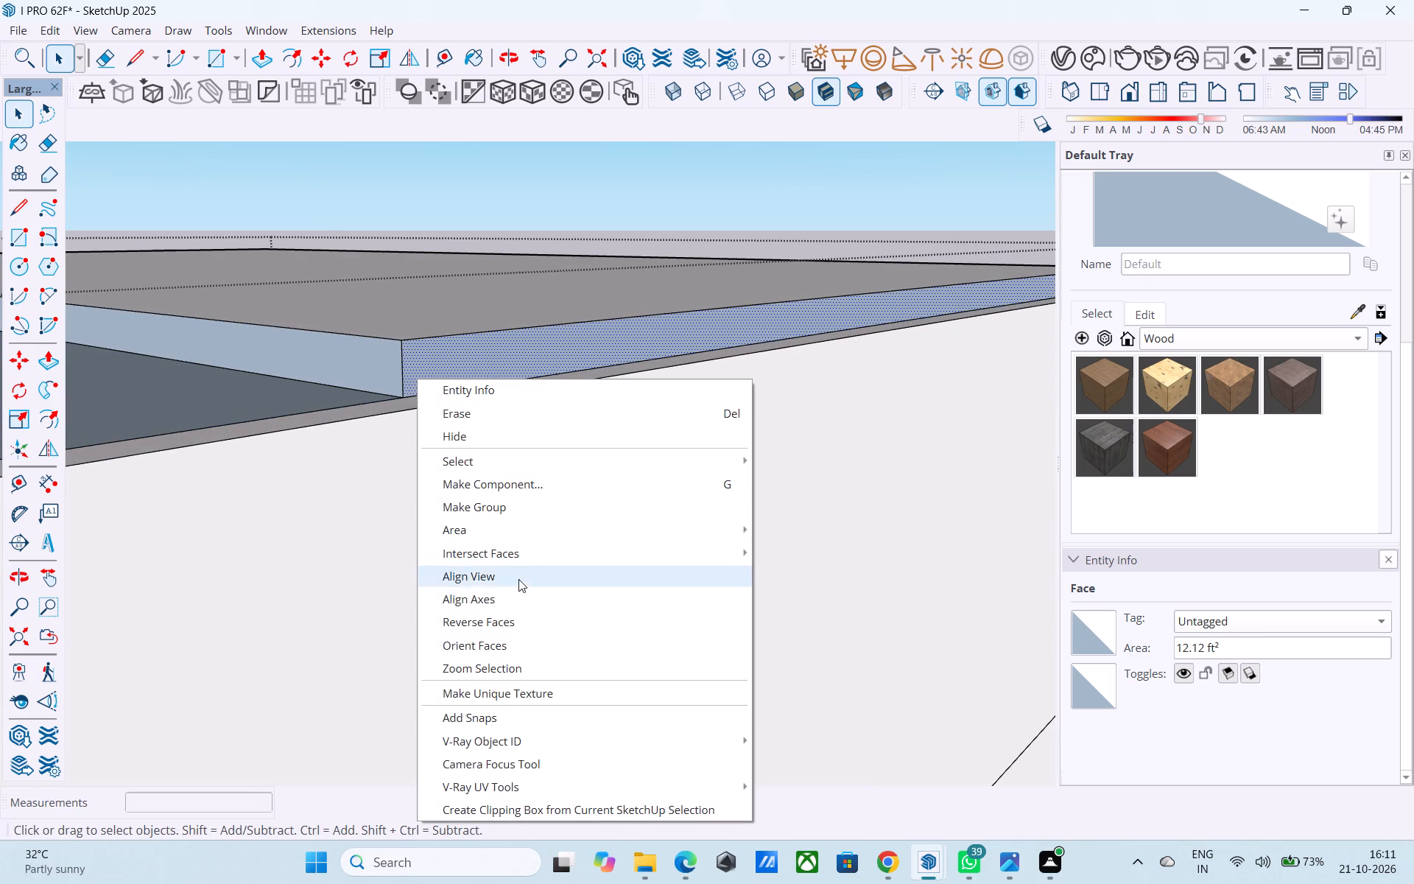
left_click(518, 628)
left_click(334, 351)
right_click(335, 353)
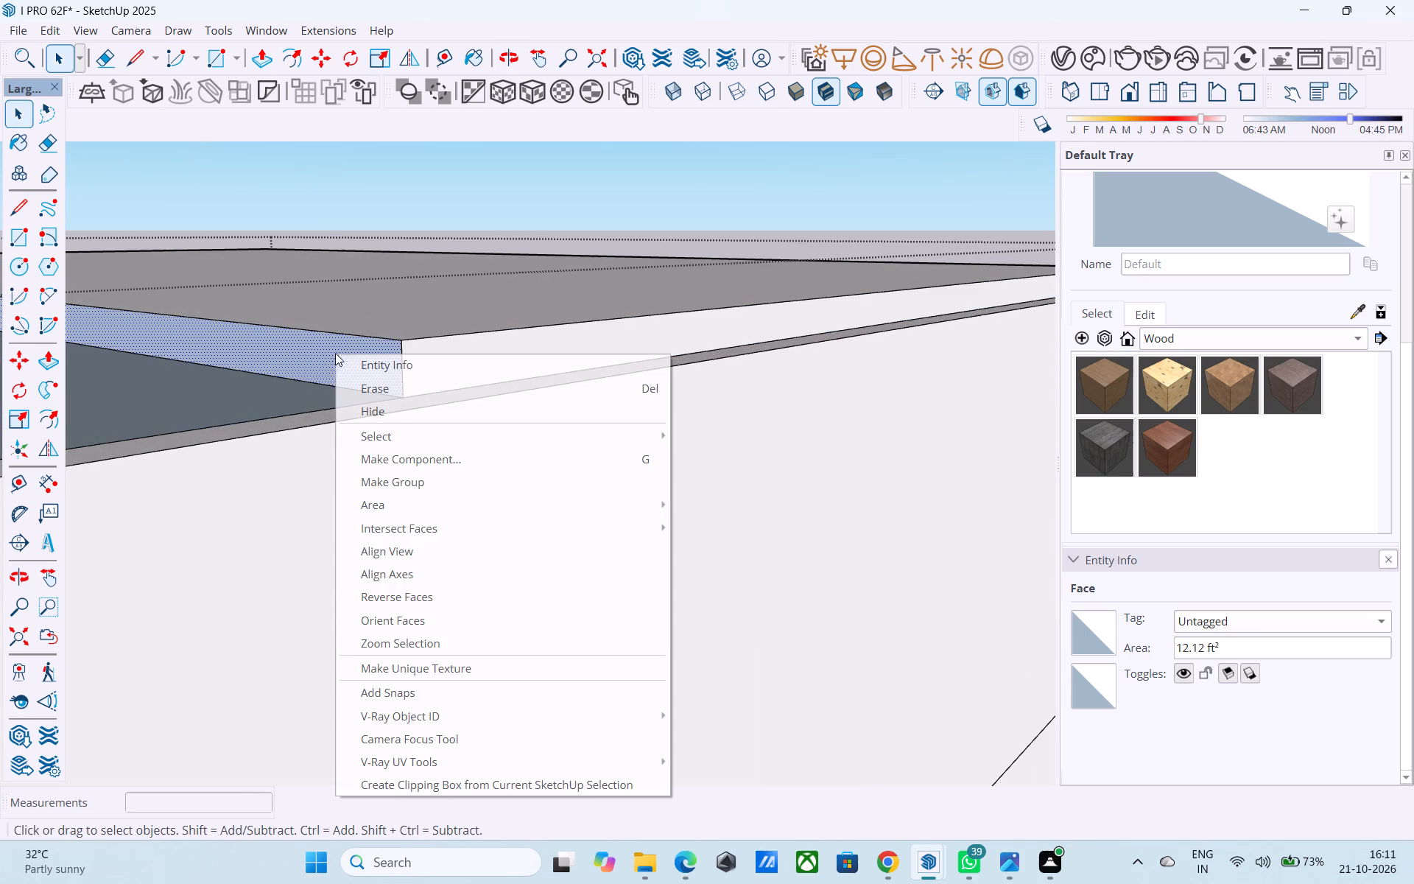
left_click(470, 603)
Reverse the raised slab's two remaining side faces, the opposite short side and the outer long side.
scroll(493, 497, "down", 11)
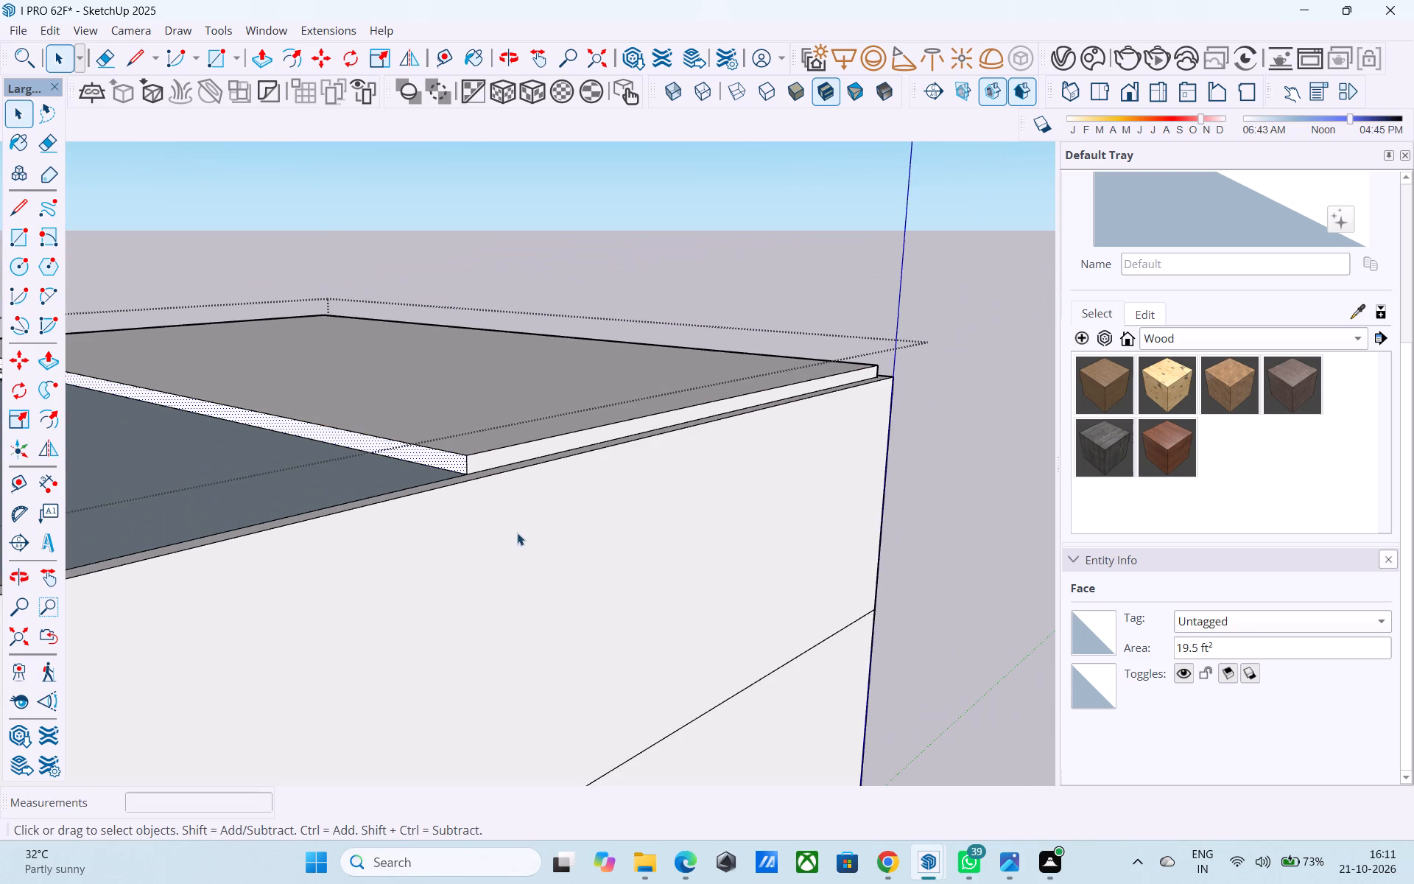
middle_click_drag(510, 525, 698, 501)
scroll(708, 477, "down", 5)
middle_click_drag(685, 500, 950, 500)
scroll(855, 387, "down", 4)
scroll(862, 397, "up", 1)
scroll(864, 407, "down", 1)
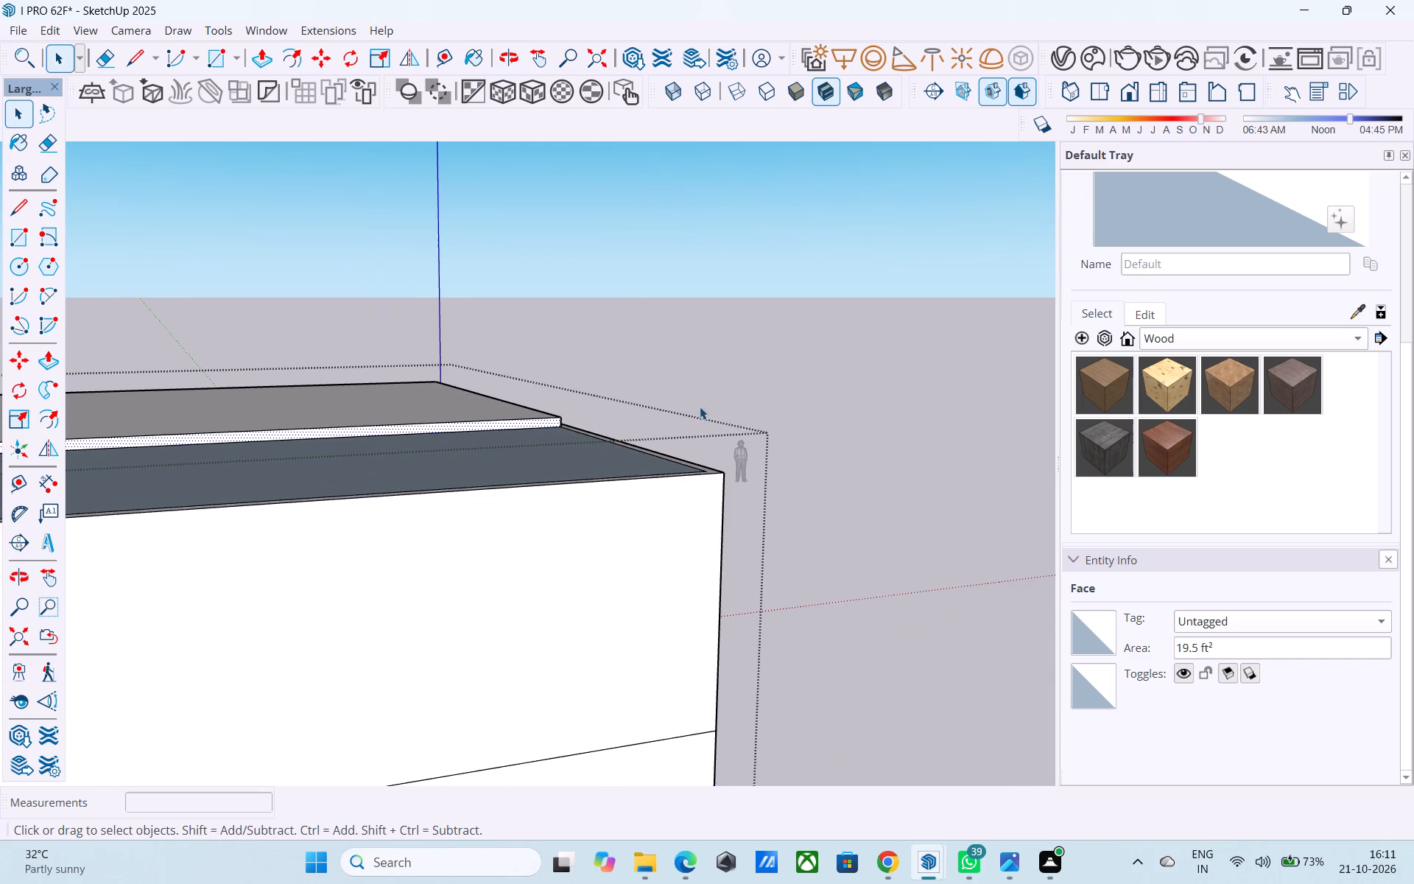
scroll(702, 412, "down", 4)
middle_click_drag(434, 428, 863, 452)
scroll(485, 518, "up", 15)
middle_click(387, 429)
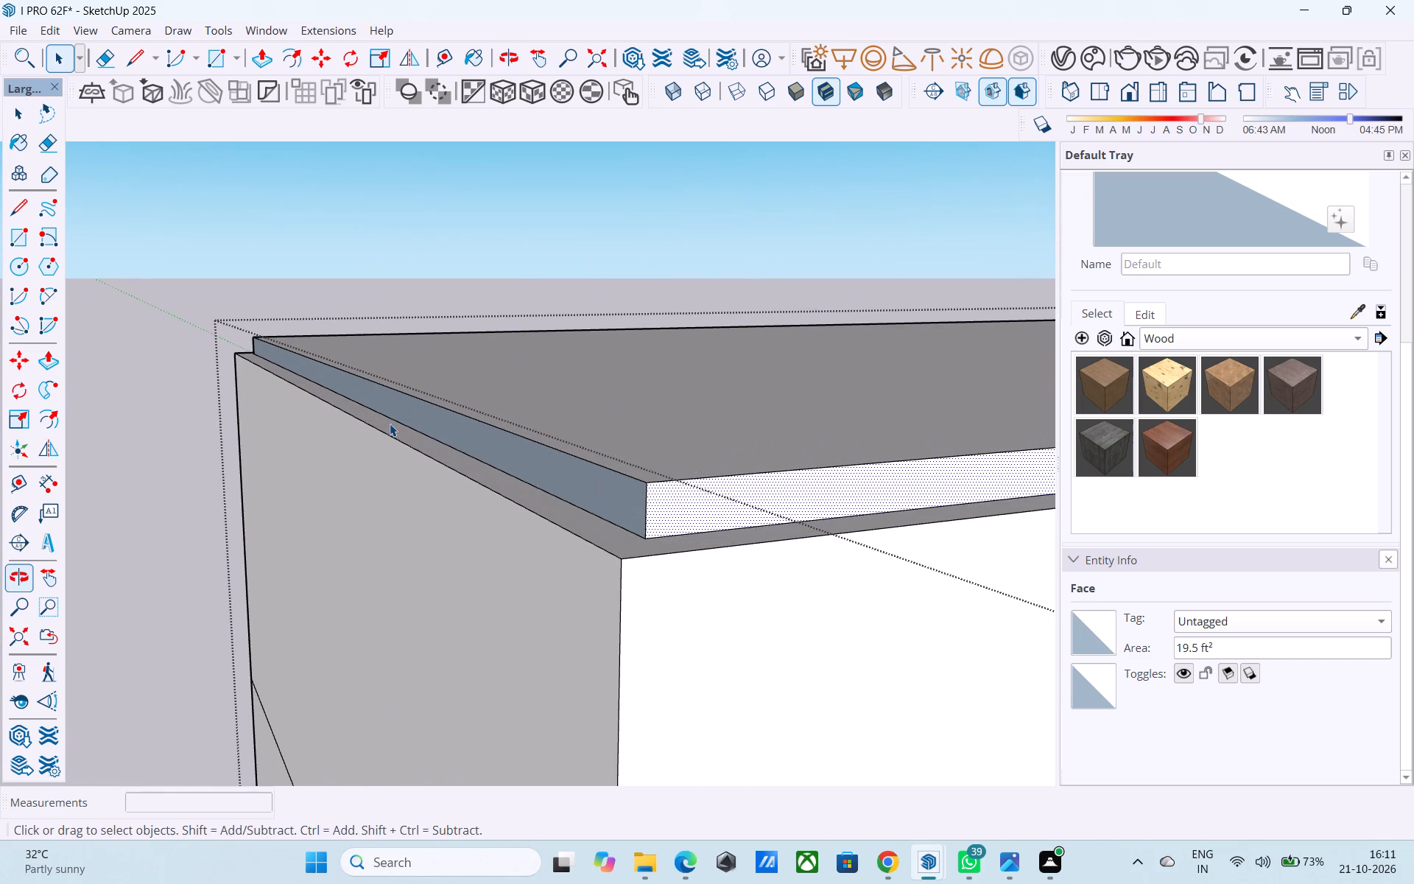
left_click(403, 413)
right_click(403, 413)
left_click(507, 657)
scroll(402, 366, "down", 7)
middle_click_drag(387, 381, 1046, 522)
scroll(926, 440, "up", 6)
left_click(881, 392)
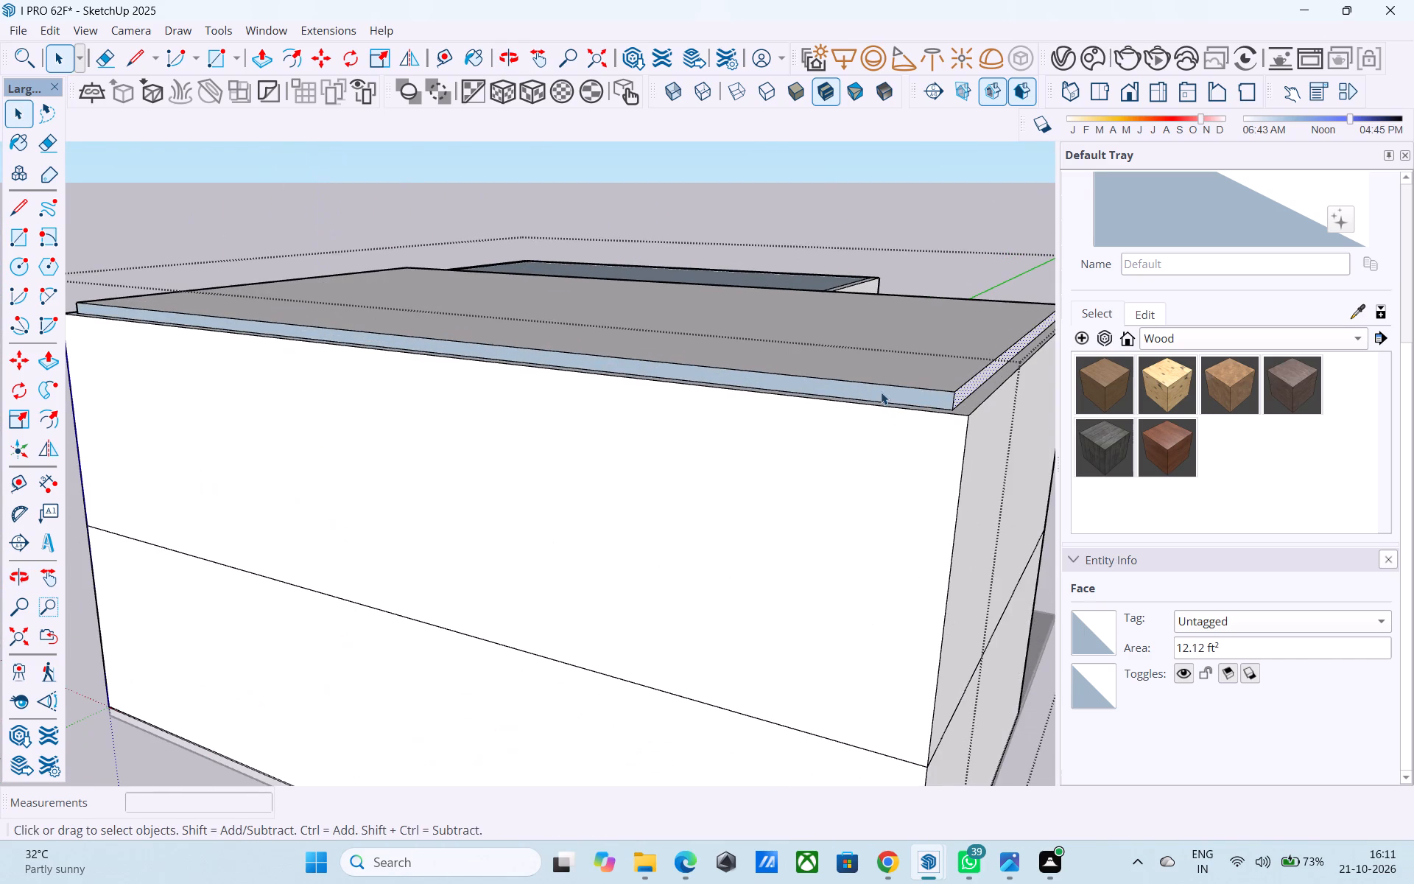
right_click(881, 392)
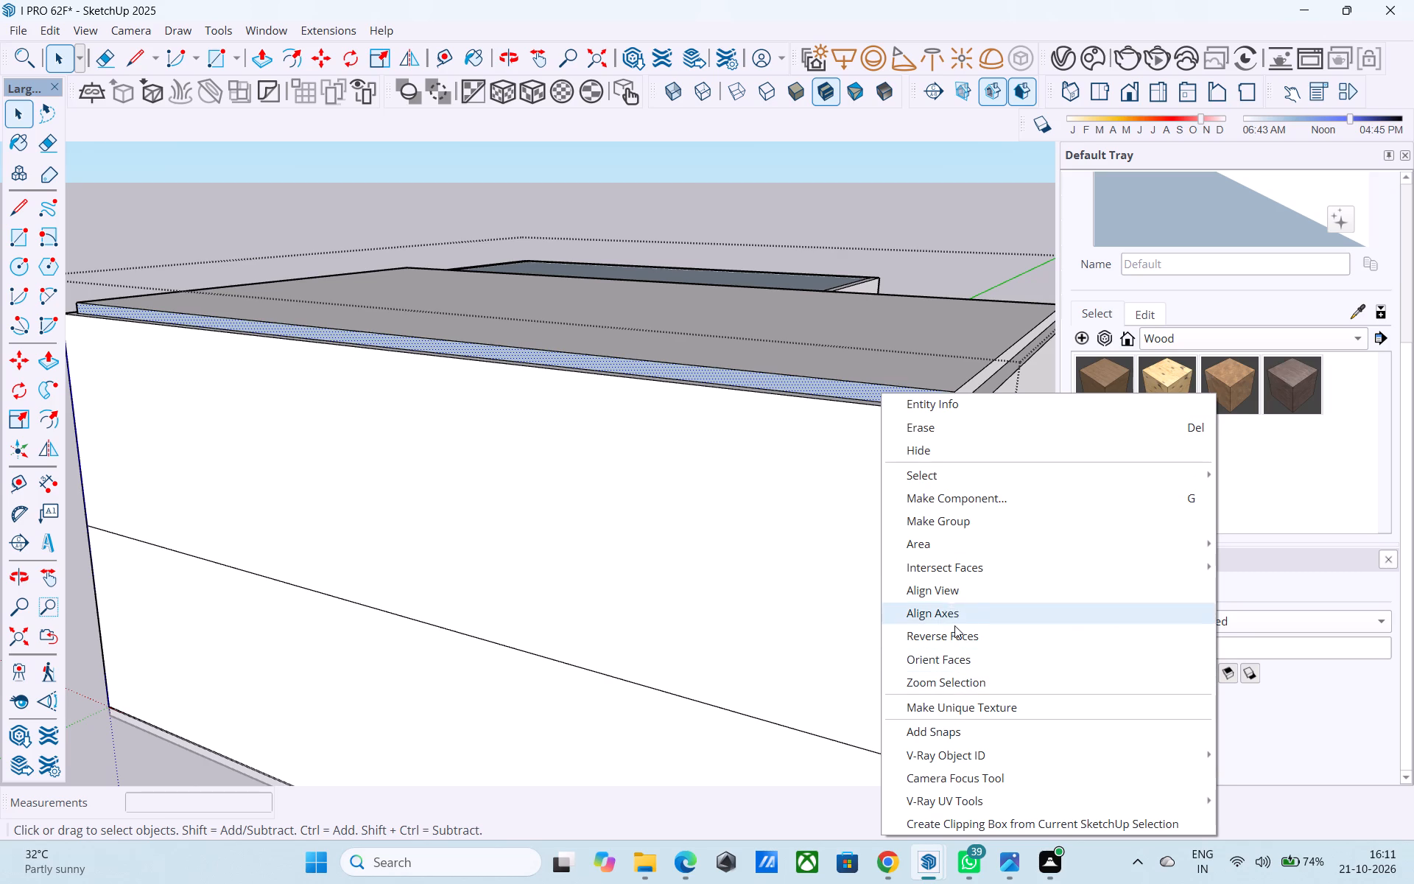
left_click(955, 628)
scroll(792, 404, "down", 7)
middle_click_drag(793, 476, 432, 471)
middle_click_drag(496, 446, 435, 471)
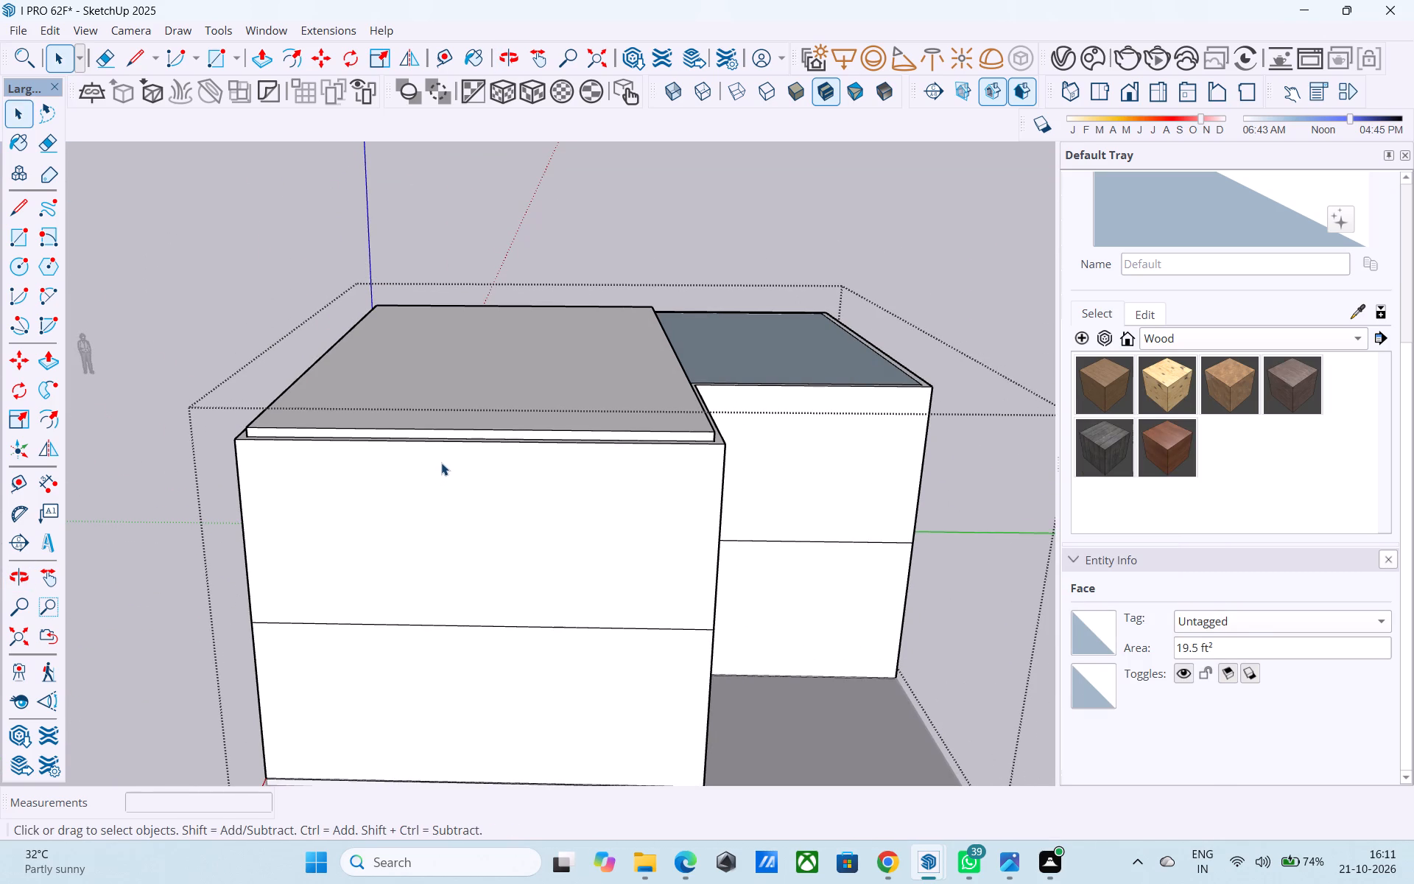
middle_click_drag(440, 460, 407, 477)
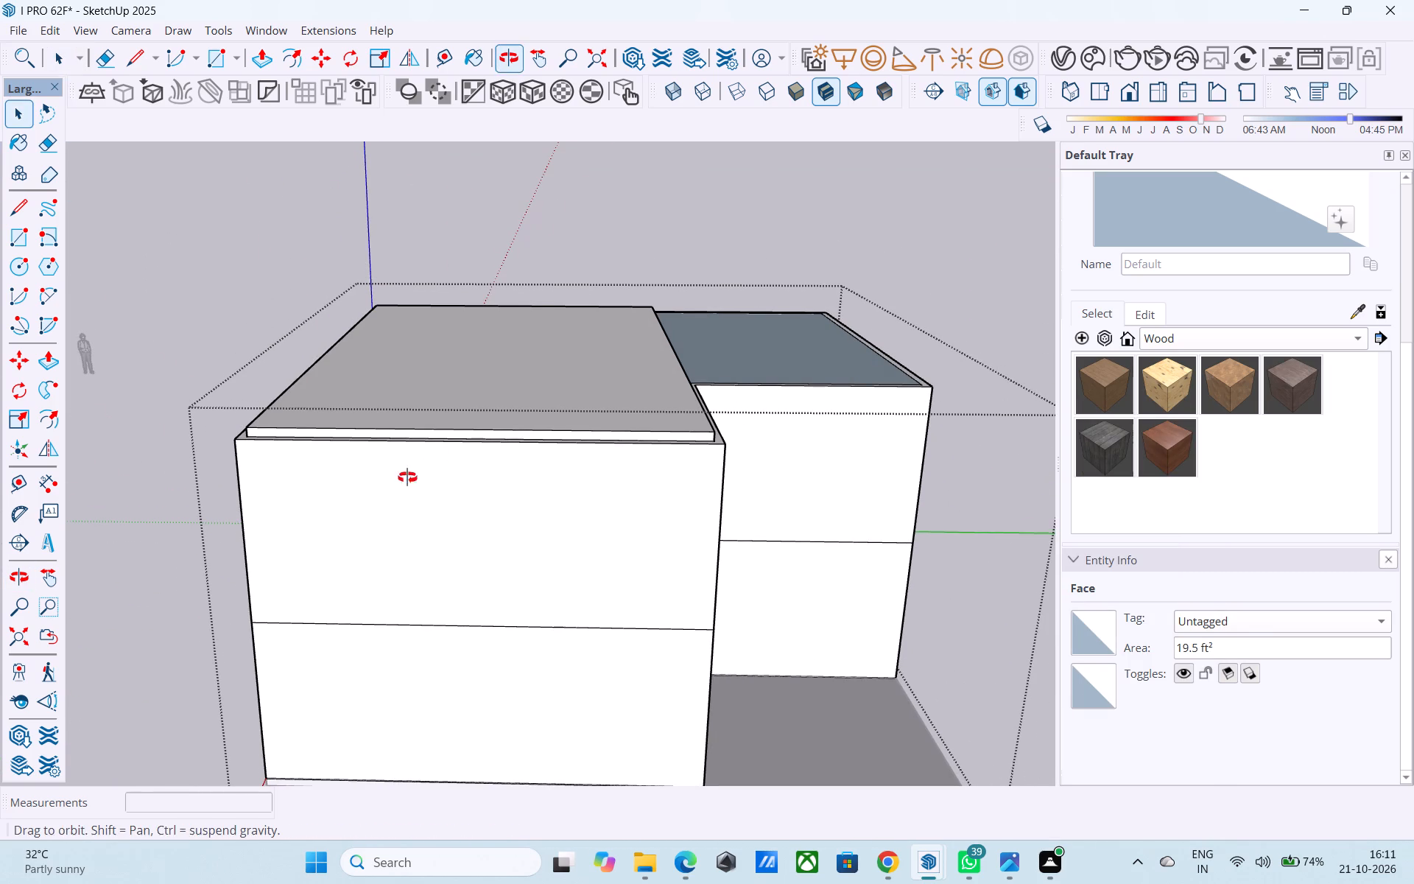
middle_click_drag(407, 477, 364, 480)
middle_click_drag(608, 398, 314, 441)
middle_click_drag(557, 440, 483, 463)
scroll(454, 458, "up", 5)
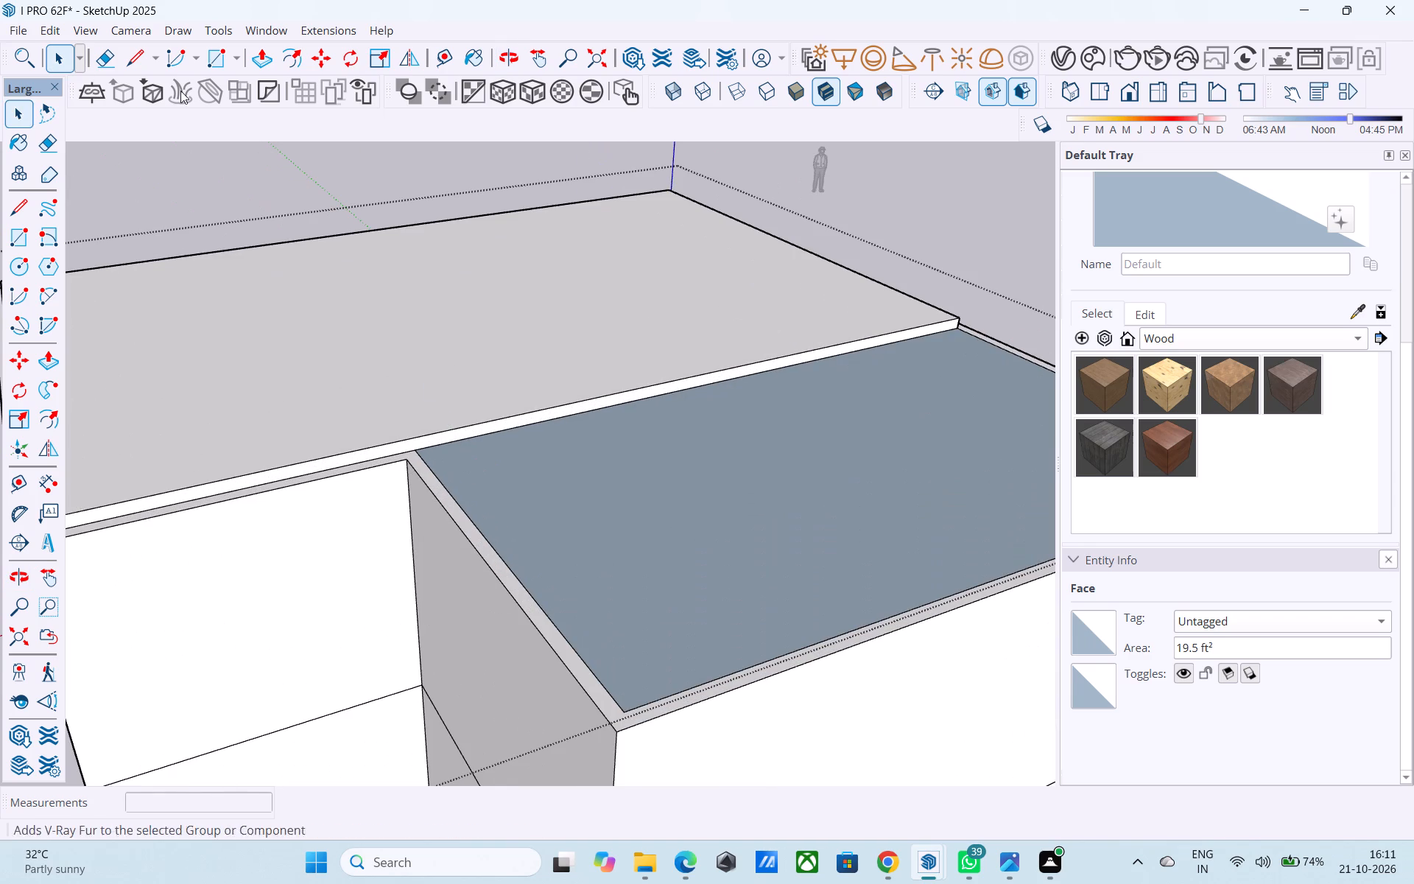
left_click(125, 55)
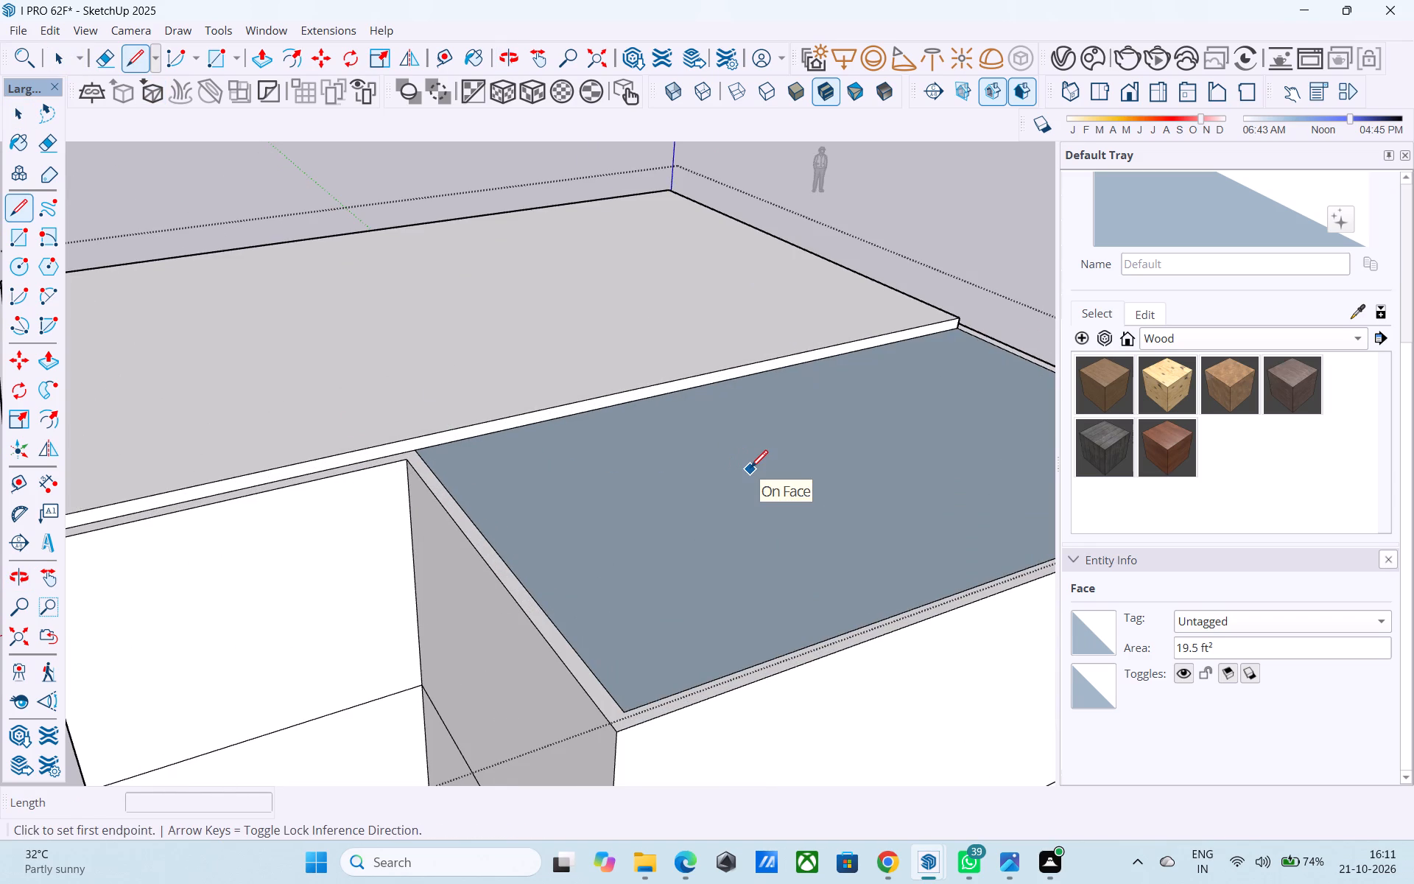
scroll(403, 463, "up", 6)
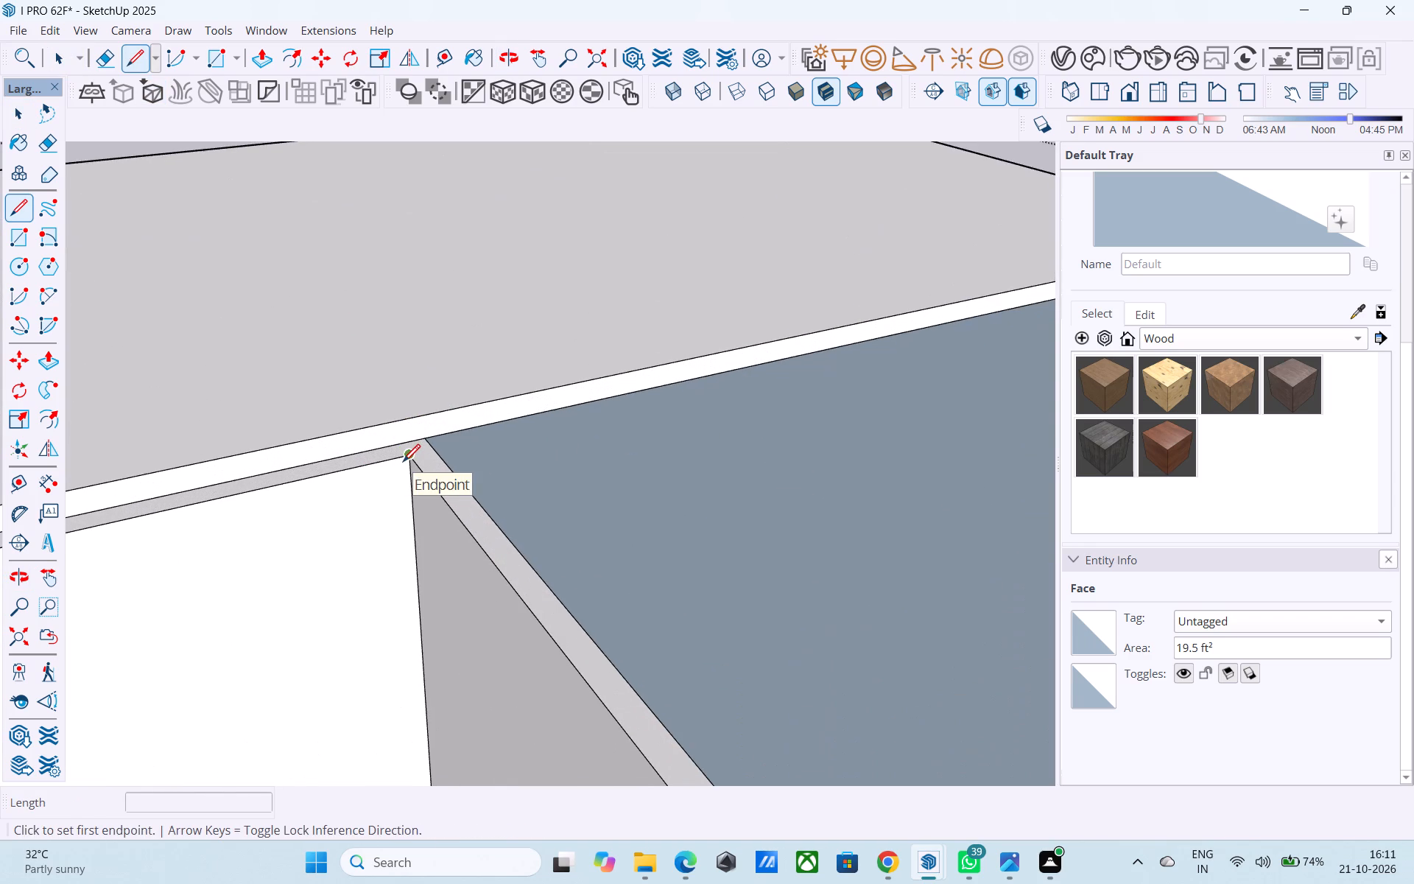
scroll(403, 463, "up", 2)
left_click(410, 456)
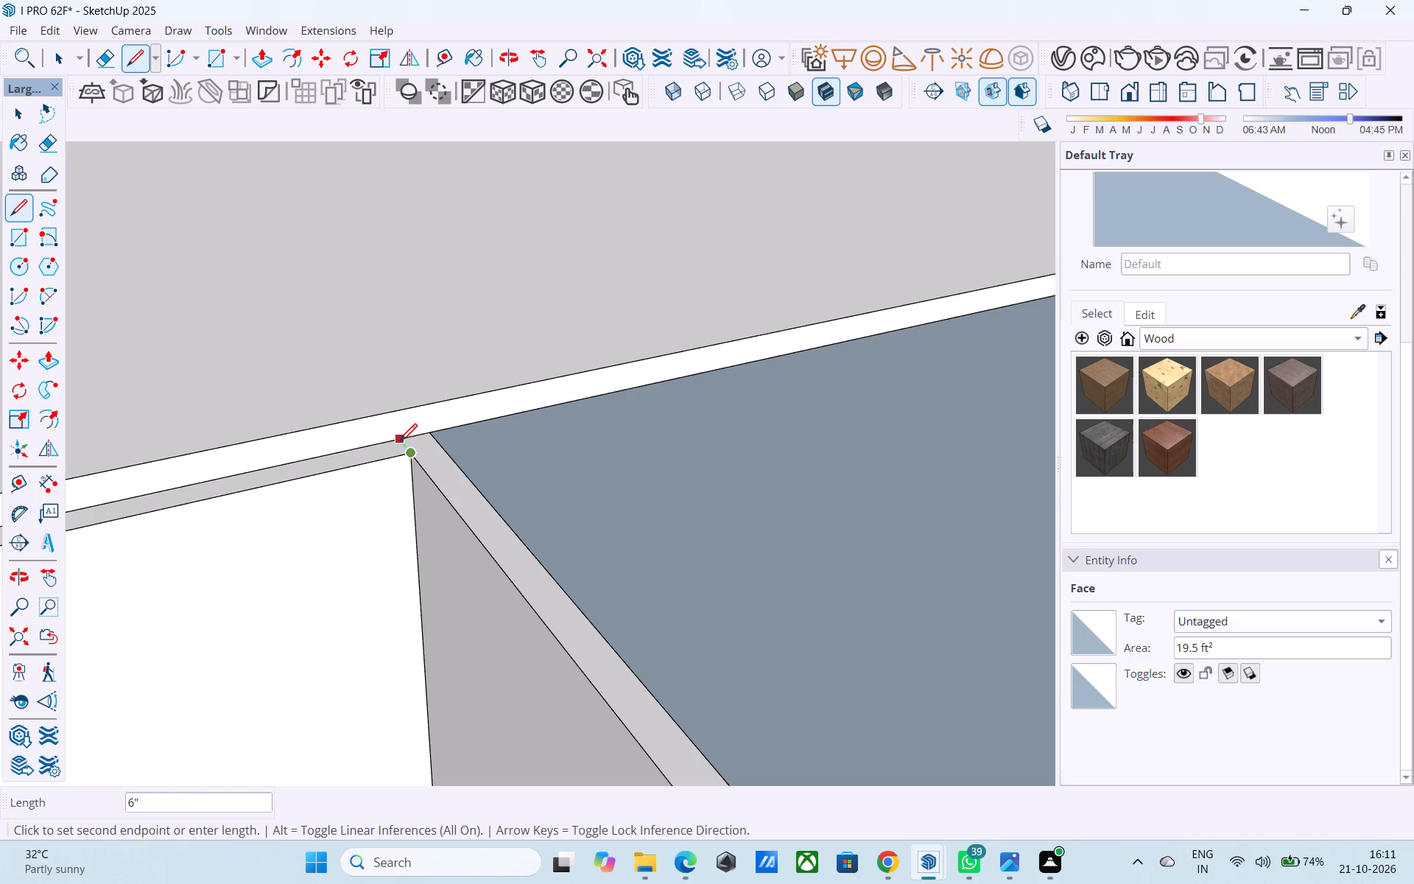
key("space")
Push/Pull the raised slab's long side face on the recess side outward 6" to cover the wall border.
left_click(396, 421)
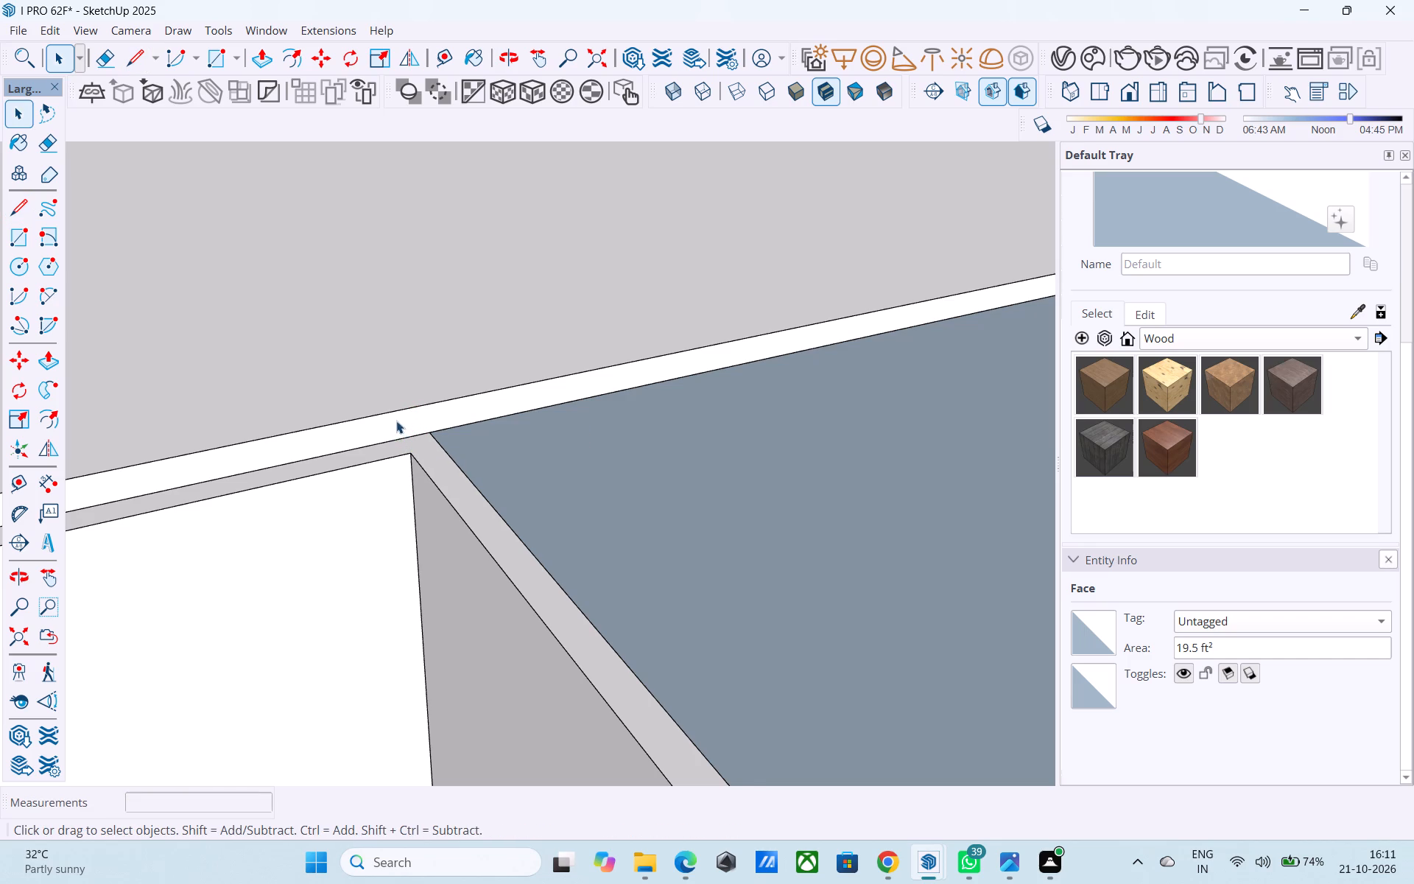
key("p")
left_click(331, 433)
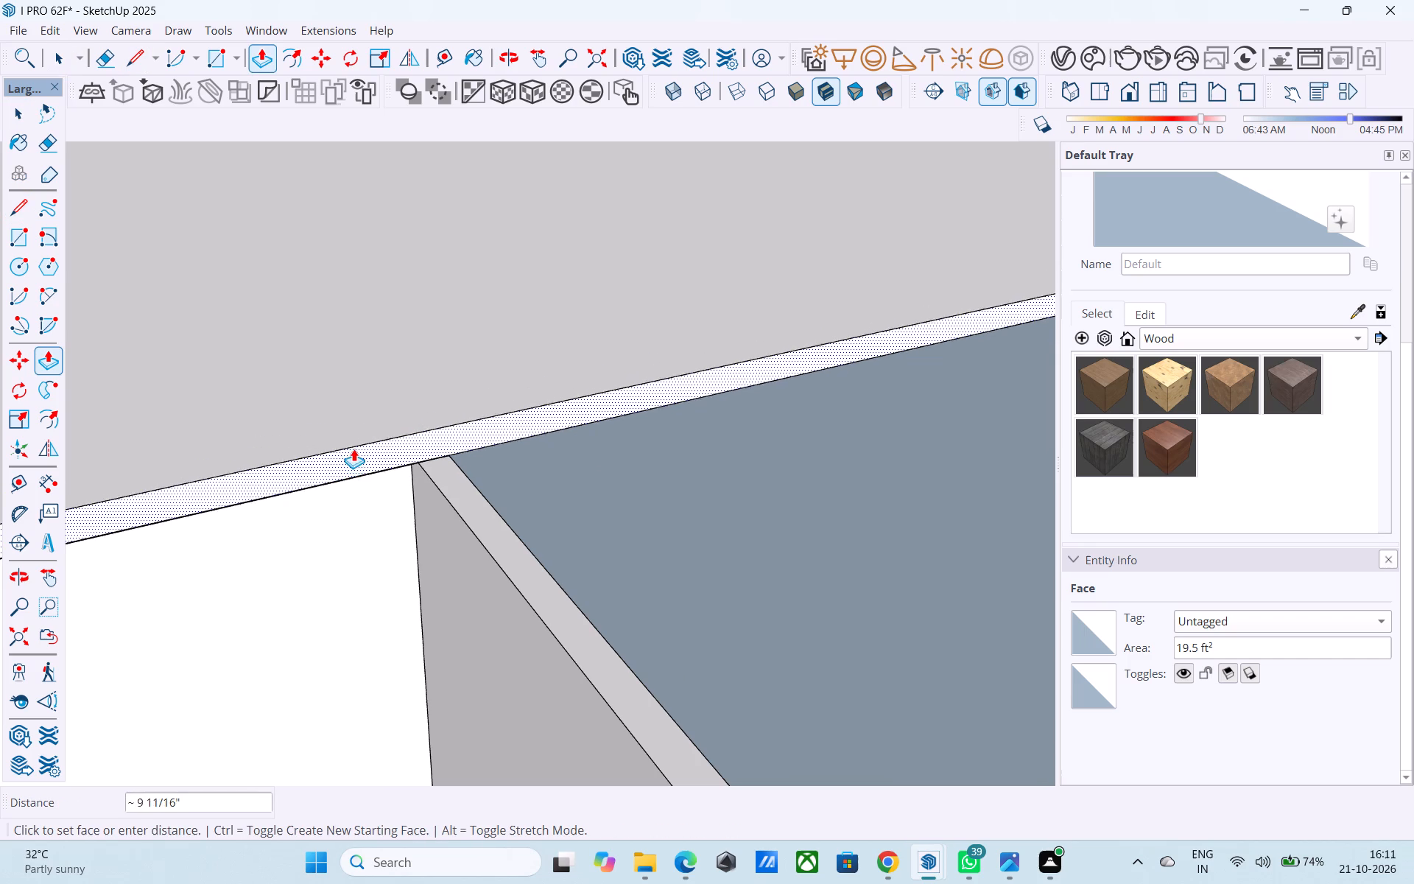
middle_click_drag(267, 361, 261, 312)
scroll(275, 356, "down", 5)
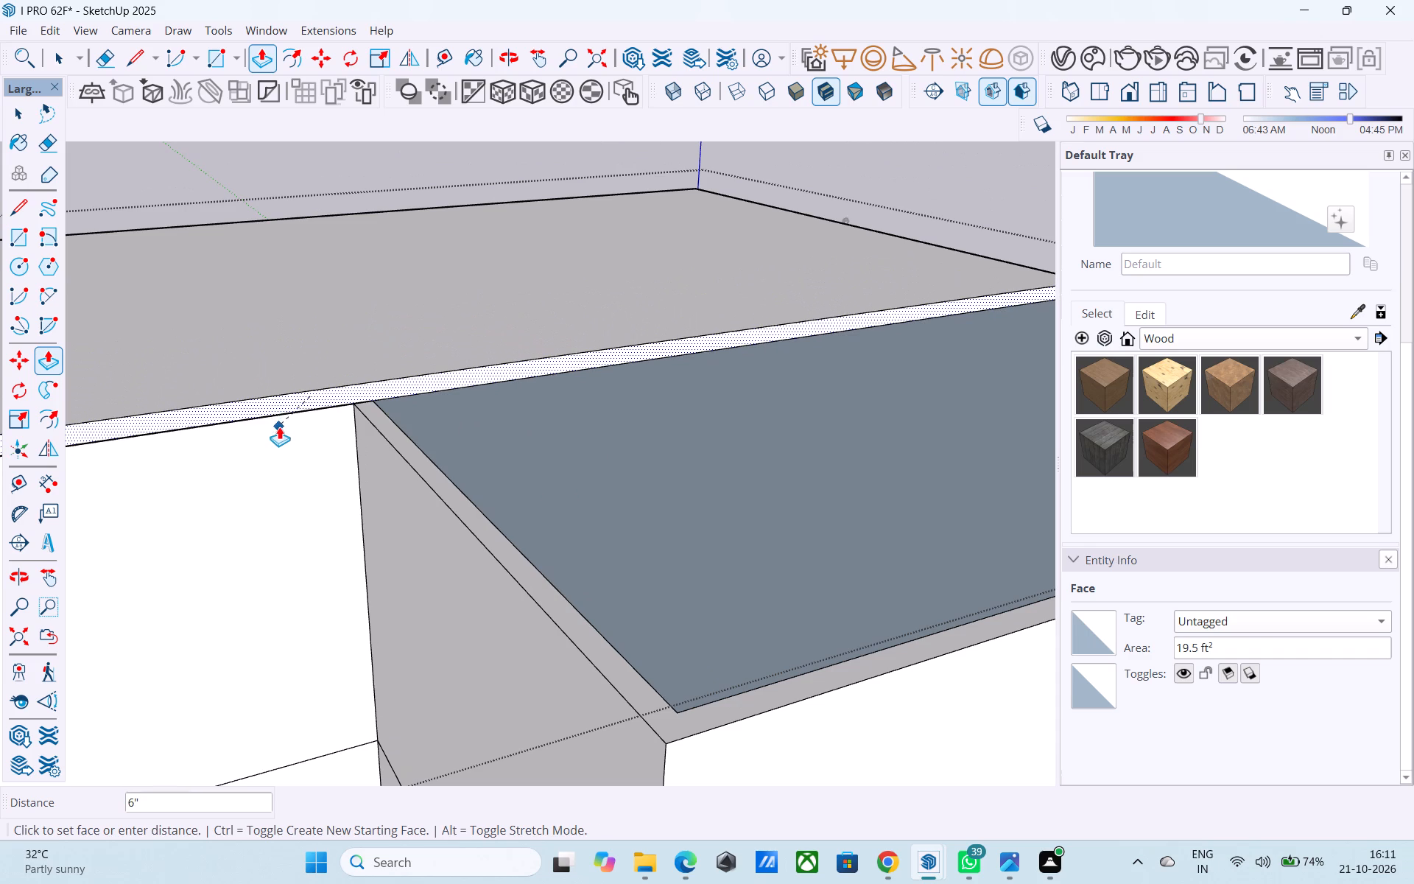
left_click(279, 427)
Split the extended long side face with a 6" vertical line at the recess's inner corner.
key("l")
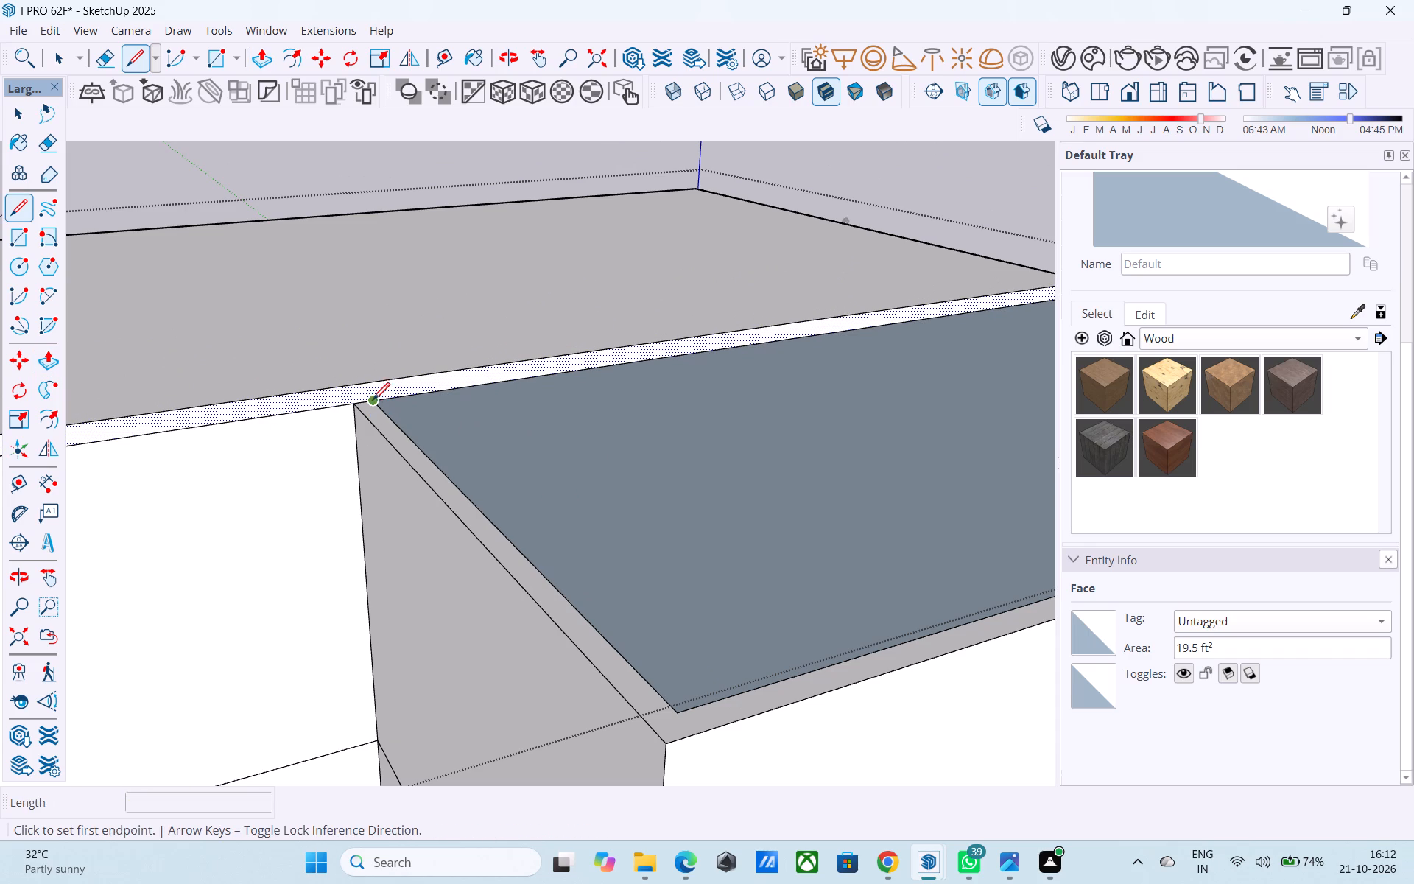
left_click(359, 399)
left_click(351, 385)
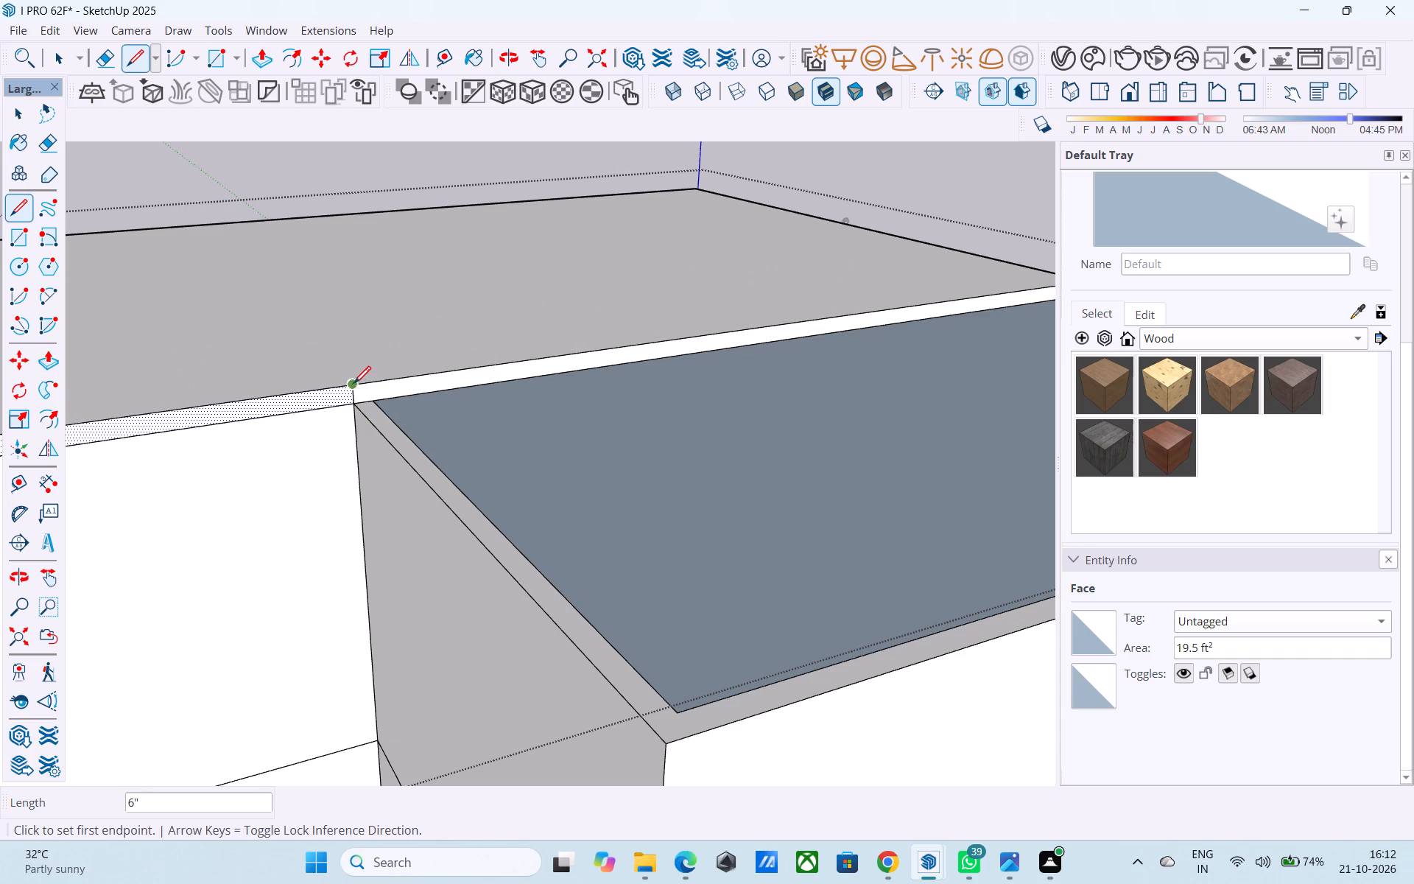
Push/Pull the split slab side face out across the smaller top face, finishing with 6" over the wall border.
key("space")
left_click(386, 387)
key("p")
left_click(386, 387)
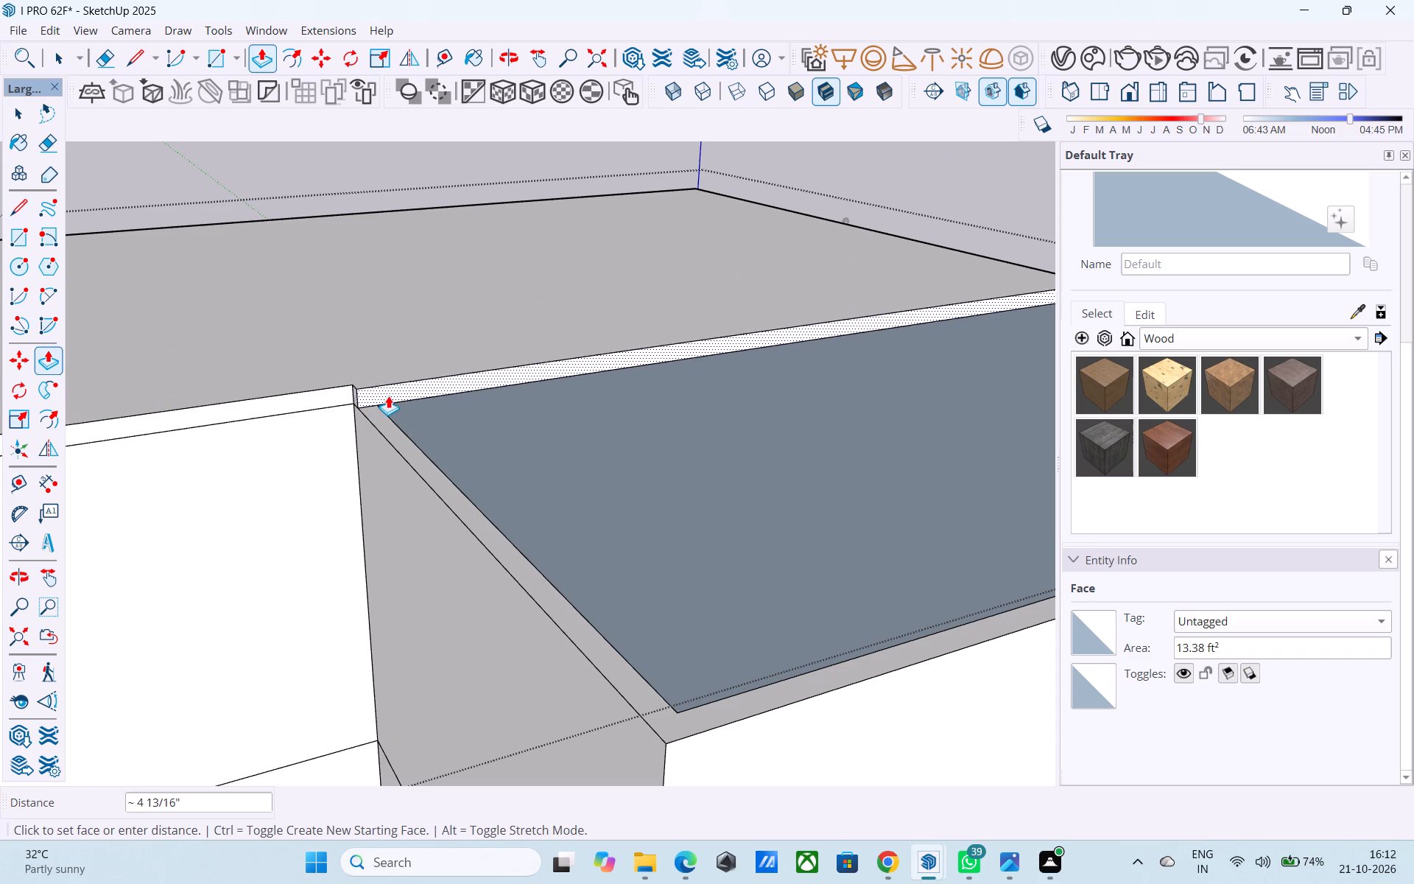
scroll(388, 394, "down", 7)
left_click(563, 556)
left_click(540, 517)
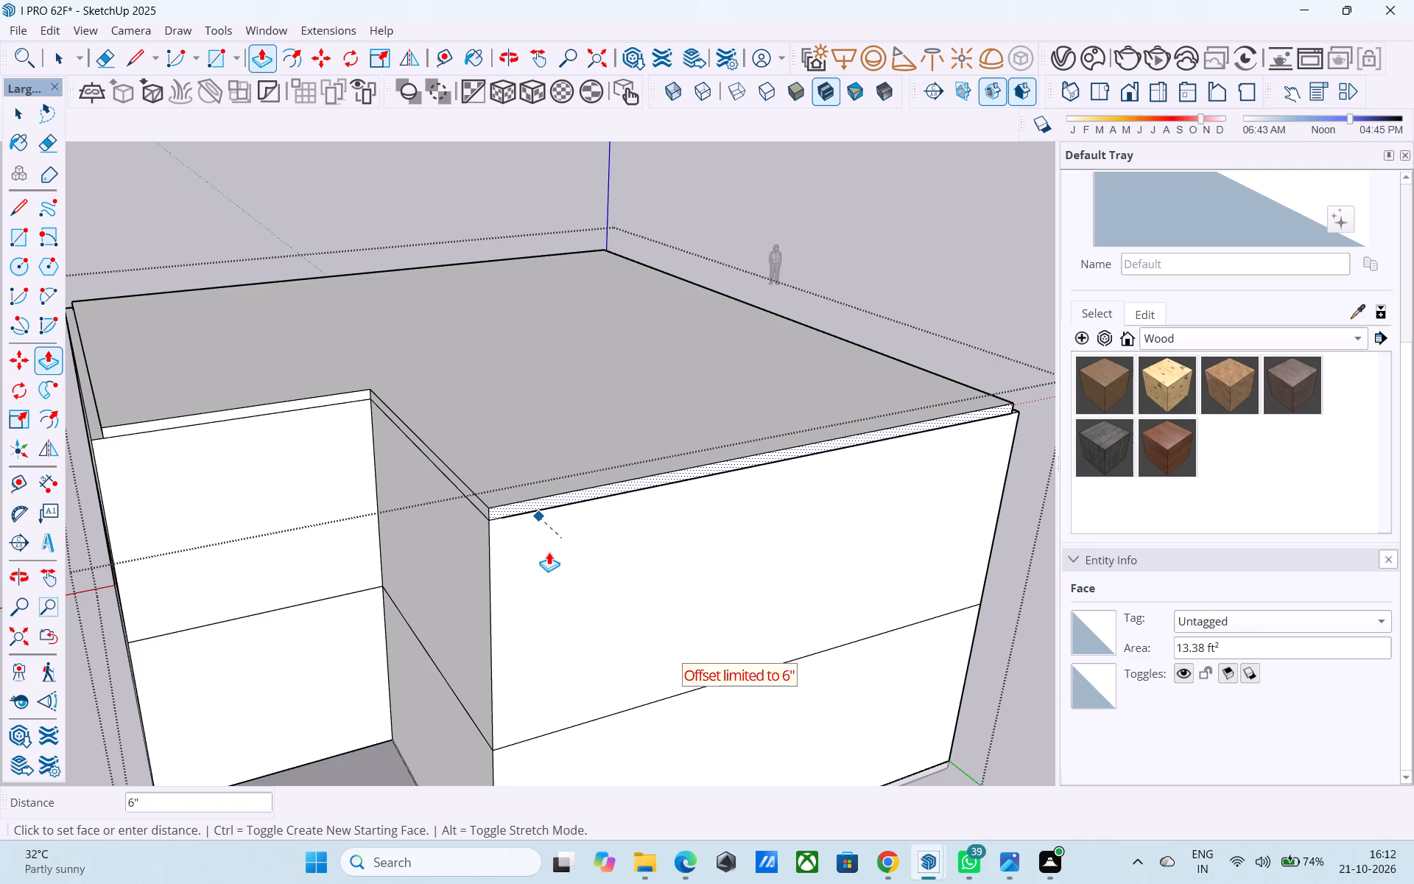
left_click(549, 552)
Push/Pull the slab's long side face along the green axis outward 6" to cover the wall border.
middle_click_drag(539, 540, 132, 511)
middle_click_drag(625, 431, 504, 468)
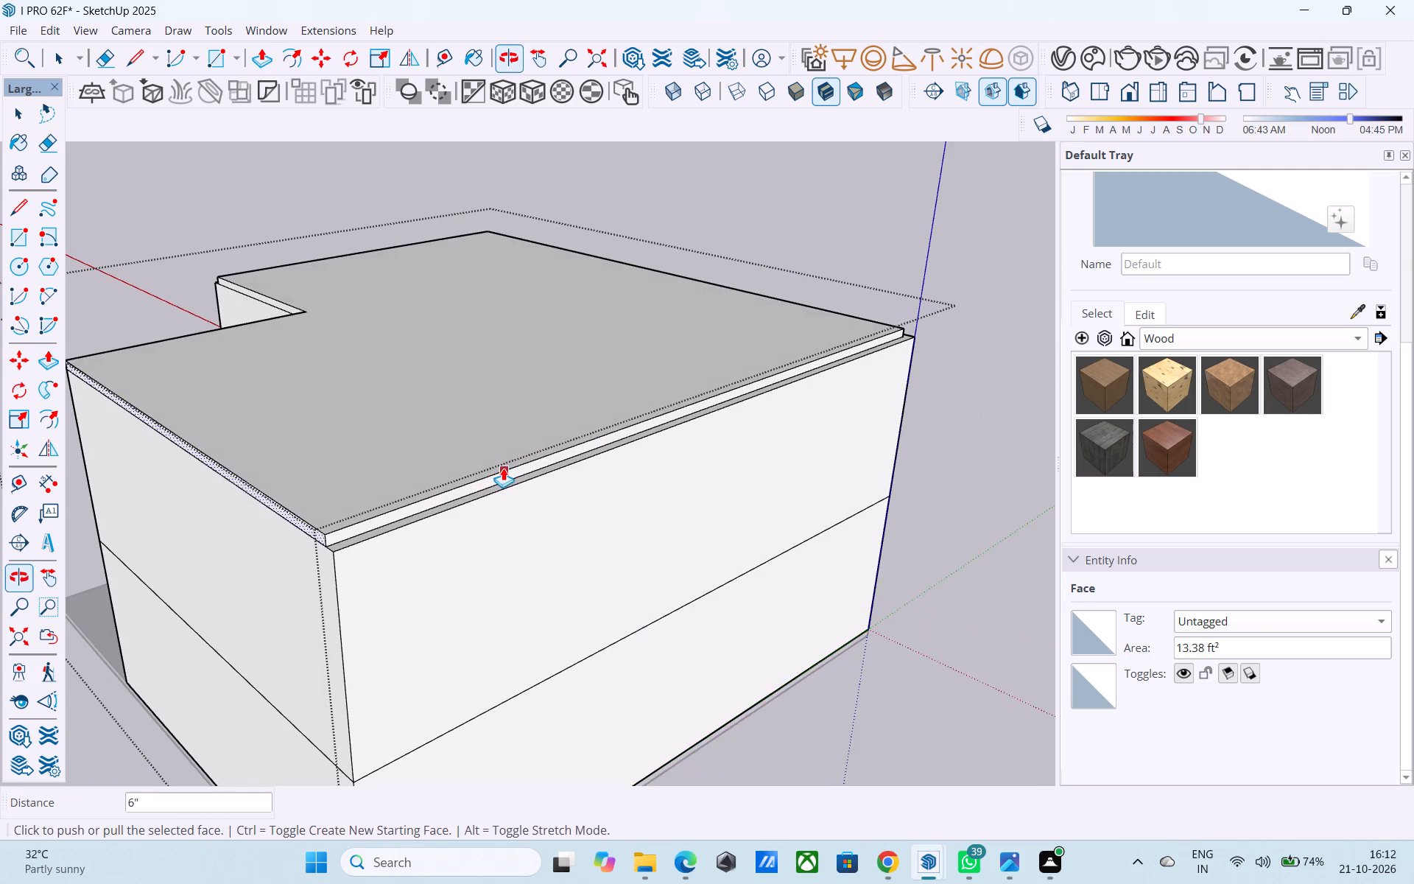
scroll(415, 516, "up", 4)
key("space")
left_click(369, 519)
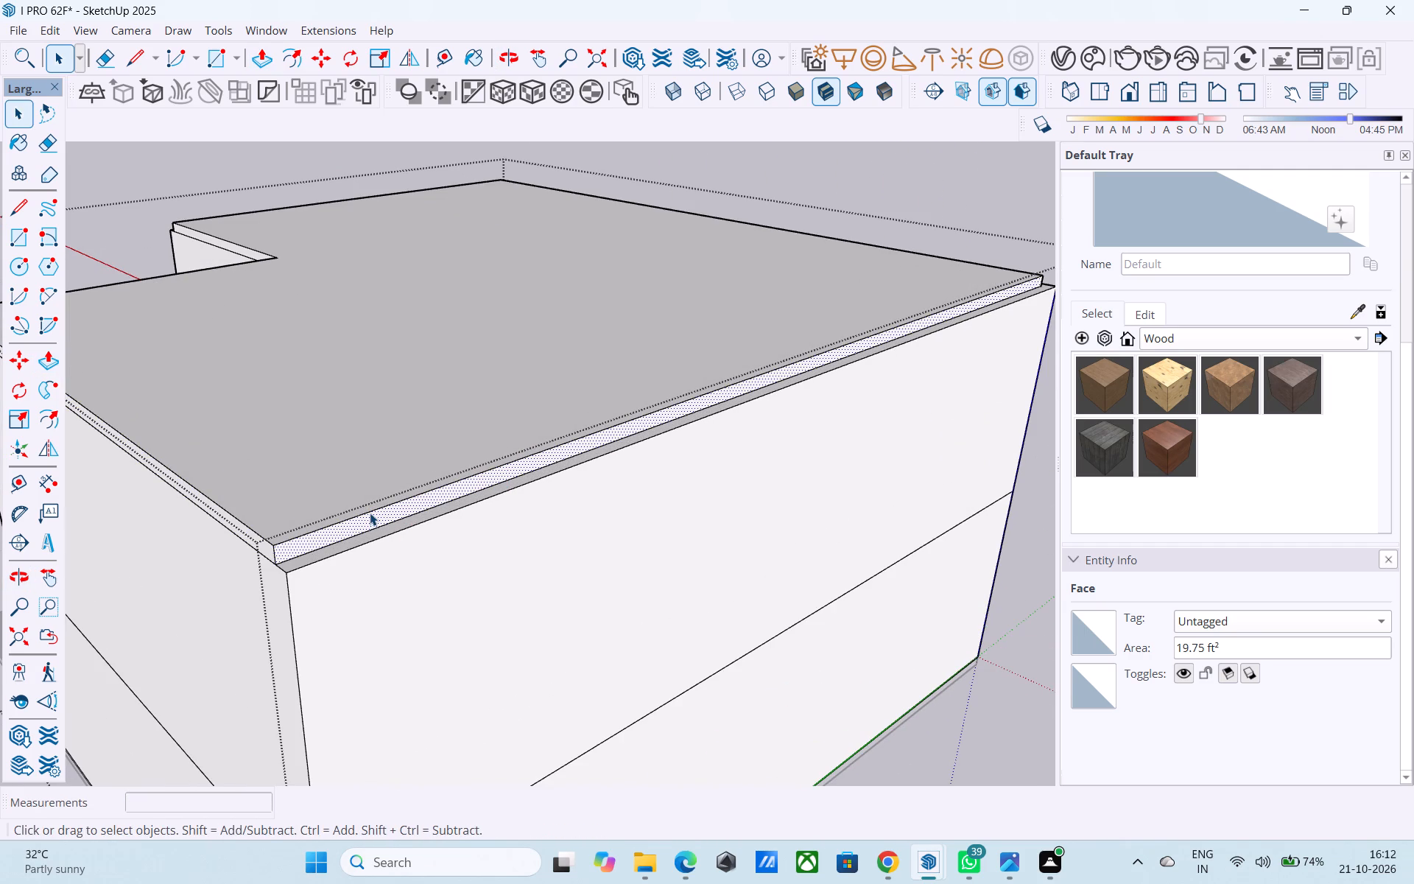
key("p")
left_click(370, 511)
left_click(379, 561)
scroll(453, 499, "down", 8)
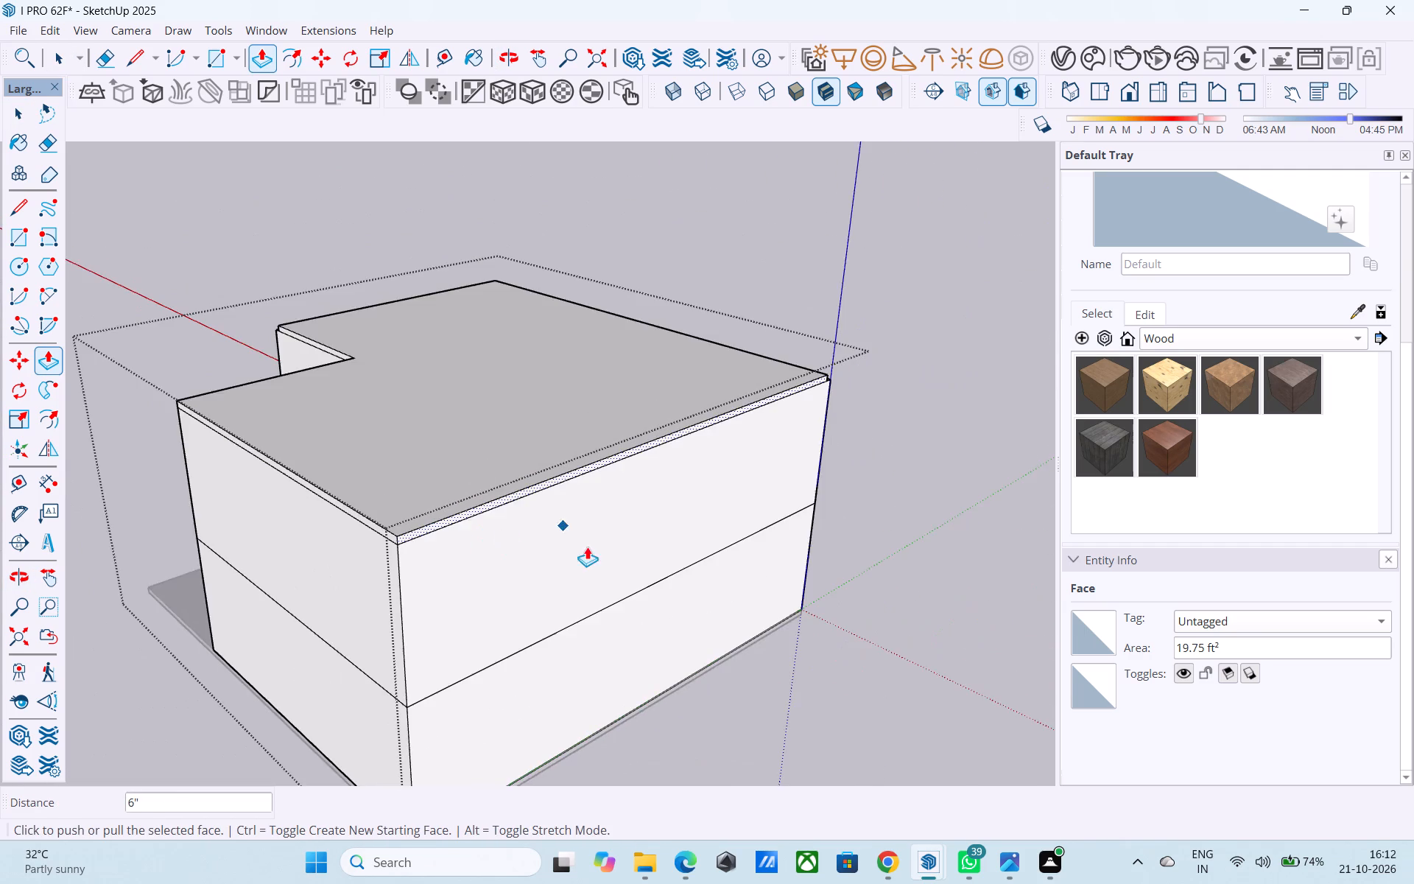
scroll(593, 555, "down", 4)
Push/Pull the slab's long side face along the red axis outward 6" to cover the wall border.
middle_click_drag(599, 561, 289, 543)
middle_click_drag(792, 471, 342, 457)
scroll(336, 437, "up", 13)
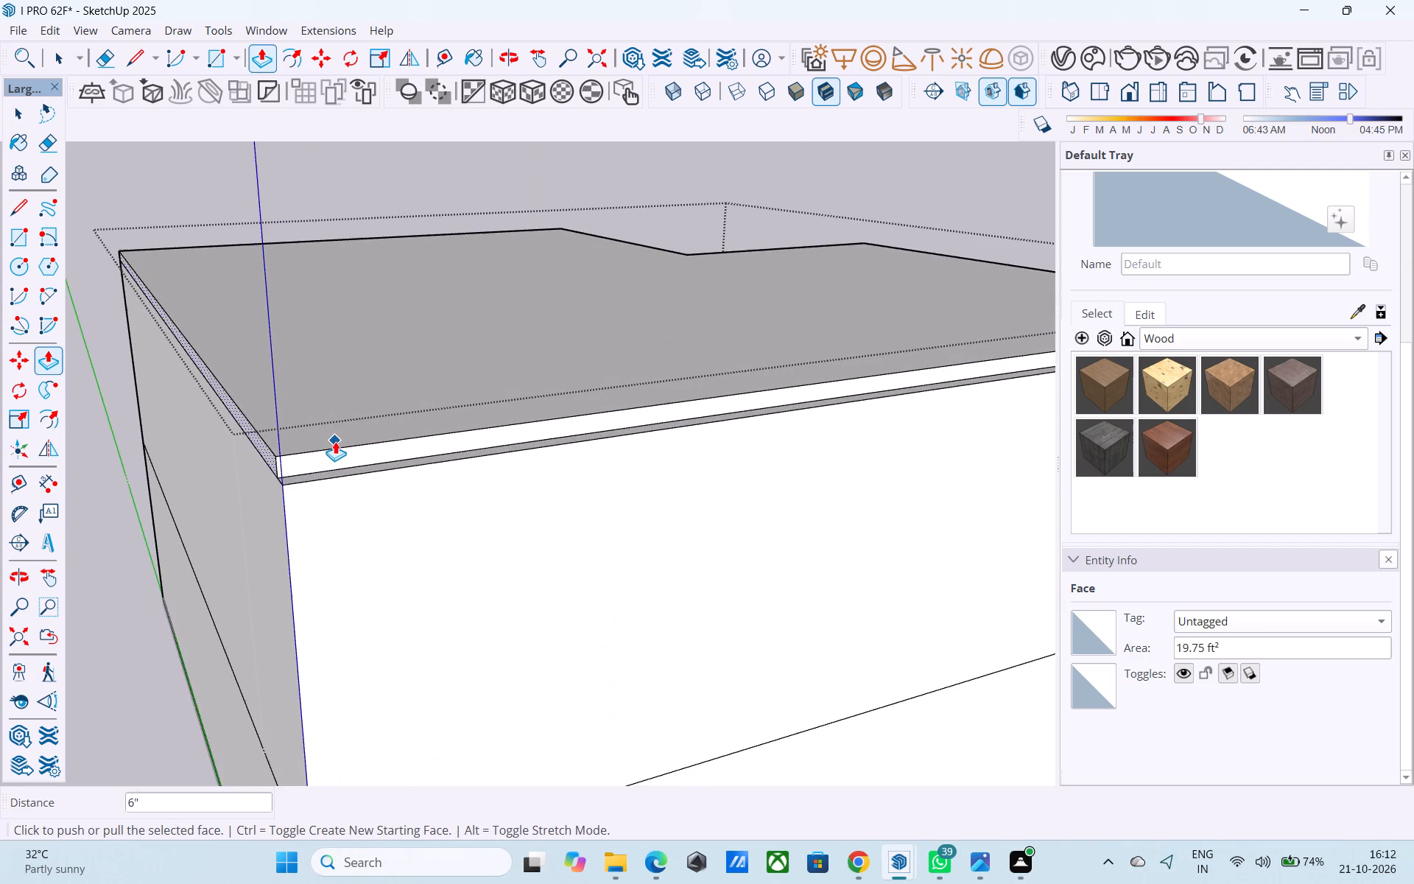
scroll(335, 441, "up", 3)
key("space")
left_click(340, 457)
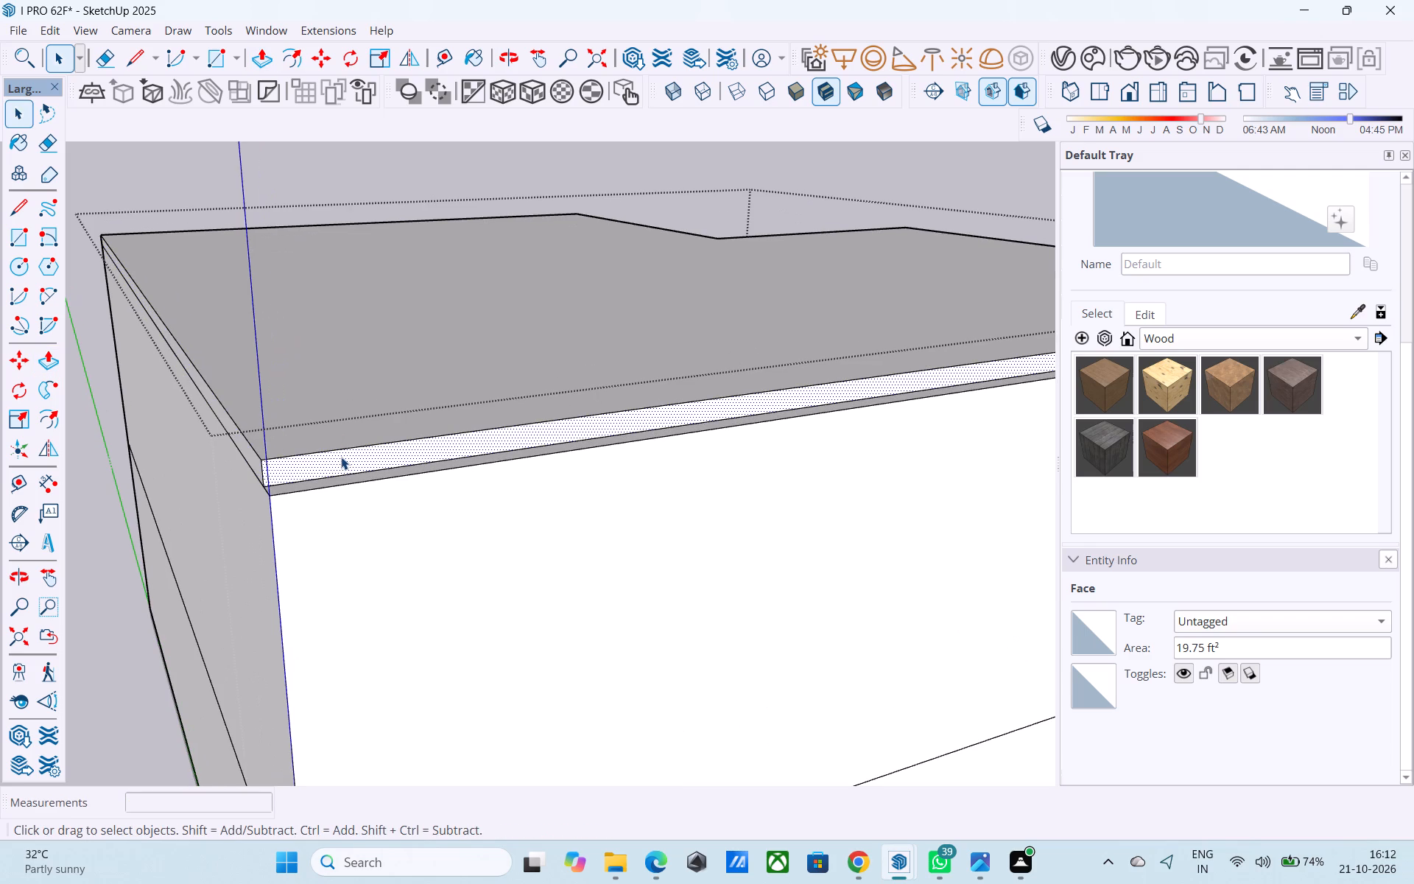
key("p")
left_click(341, 457)
left_click(342, 500)
scroll(488, 357, "down", 7)
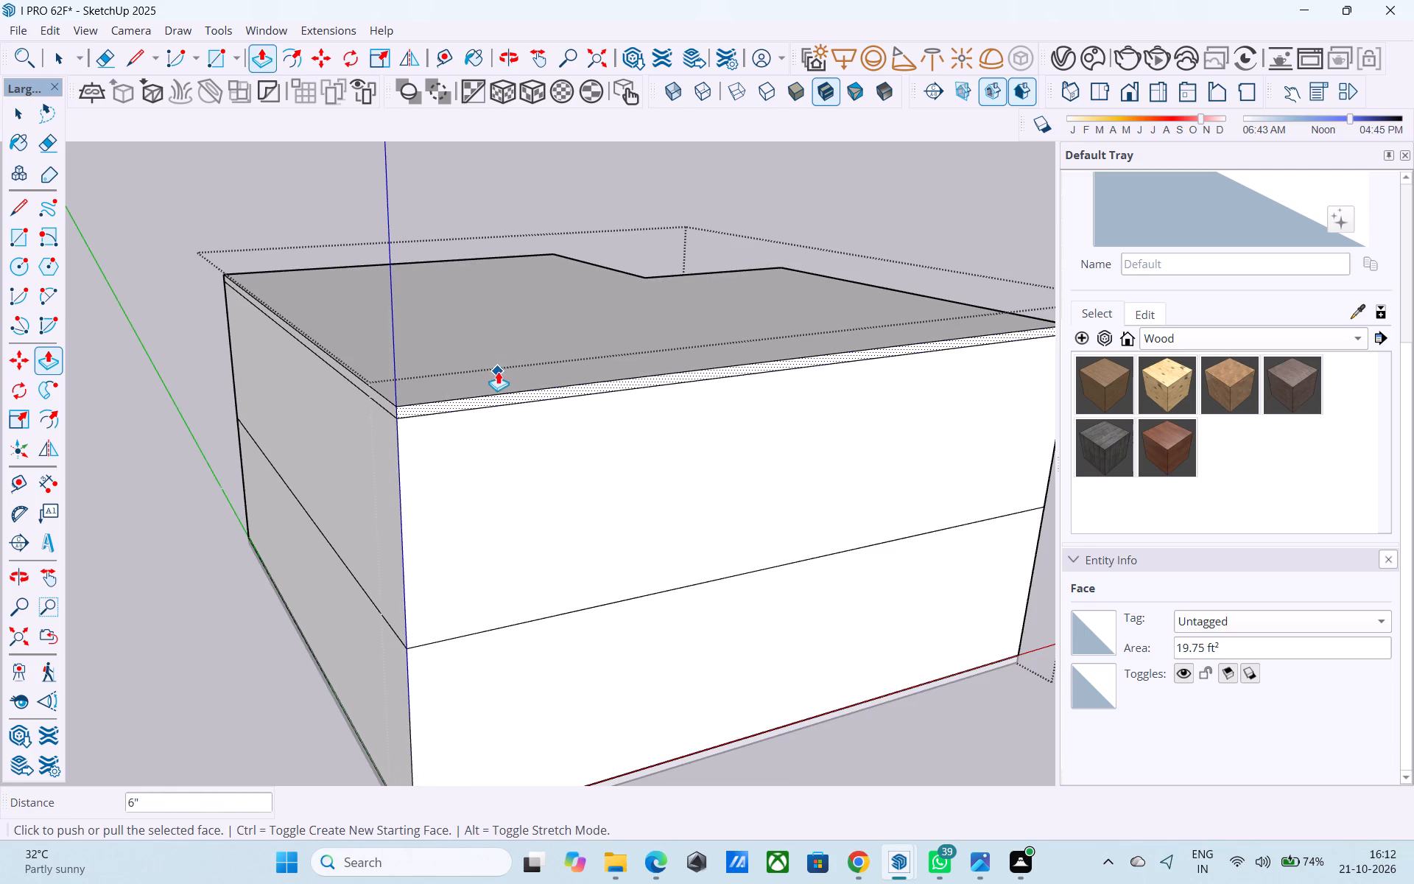
Examine the extended slab from all sides to check how its edges meet the walls below.
middle_click_drag(543, 396, 493, 395)
scroll(500, 401, "down", 1)
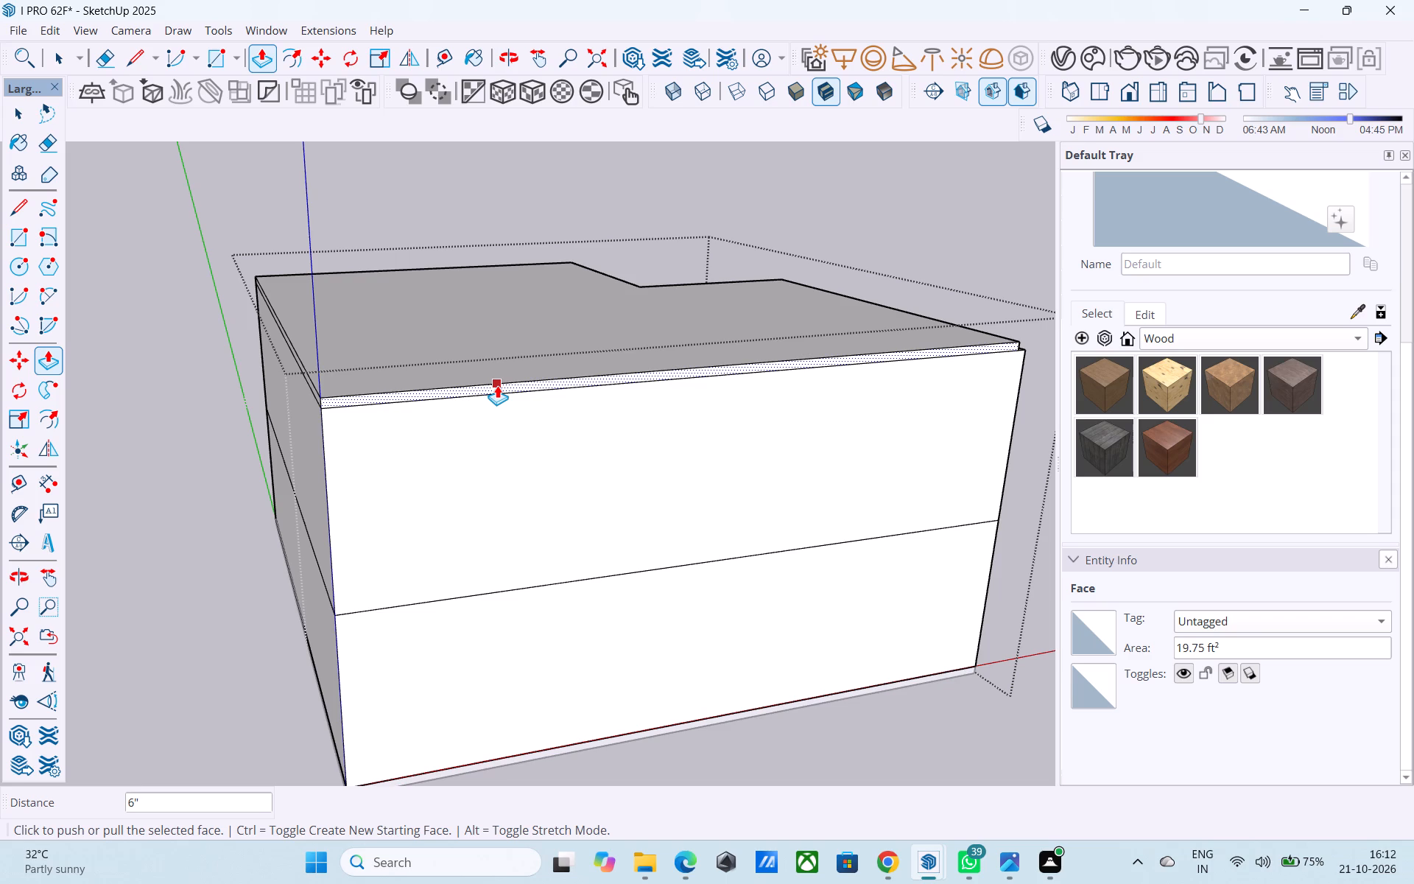
middle_click_drag(493, 384, 1028, 483)
middle_click_drag(714, 386, 978, 418)
middle_click_drag(632, 357, 995, 365)
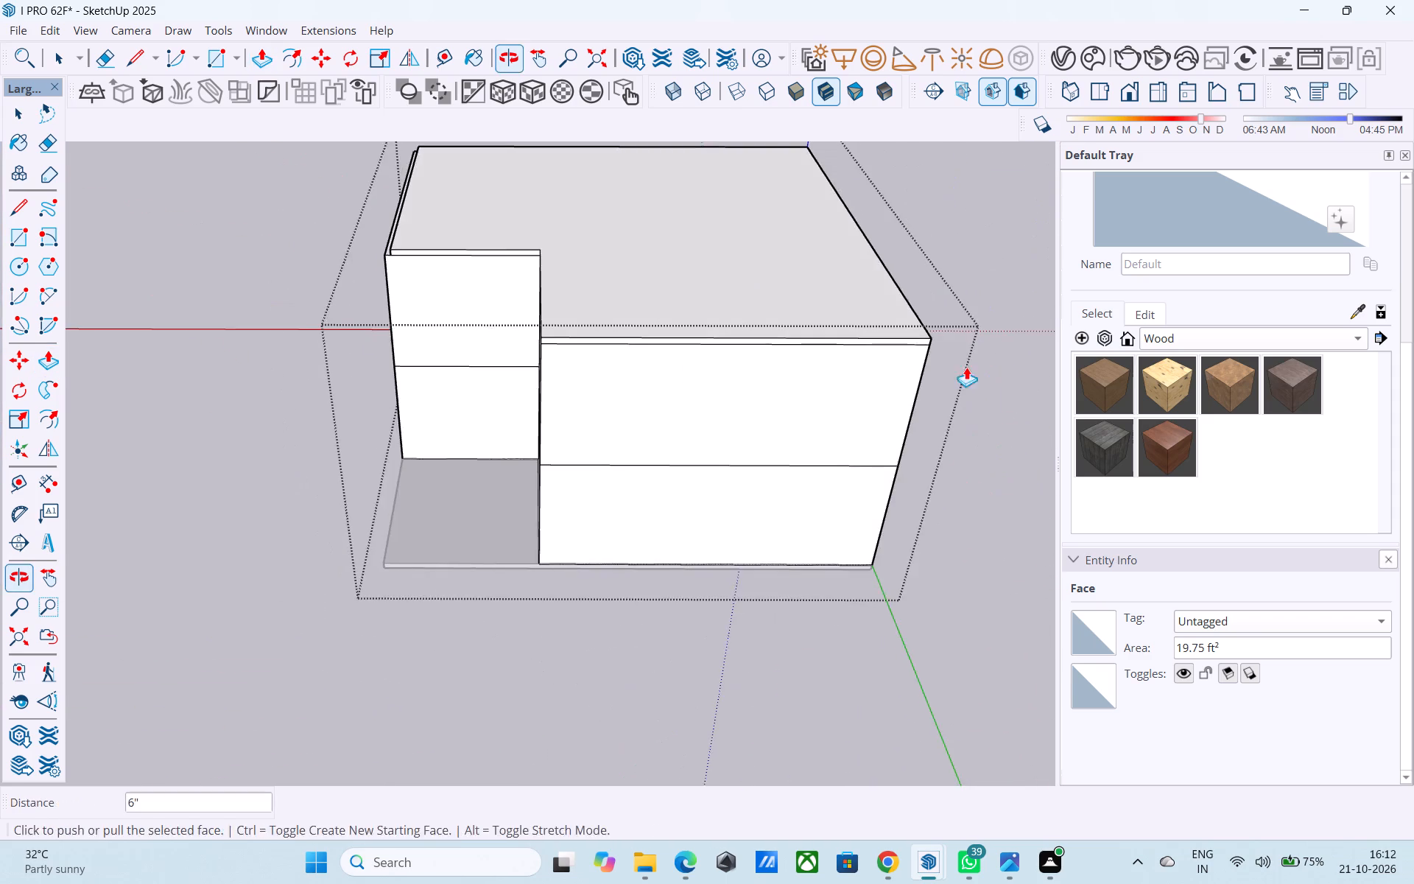
middle_click_drag(622, 362, 1188, 313)
scroll(865, 287, "down", 5)
middle_click_drag(732, 333, 805, 299)
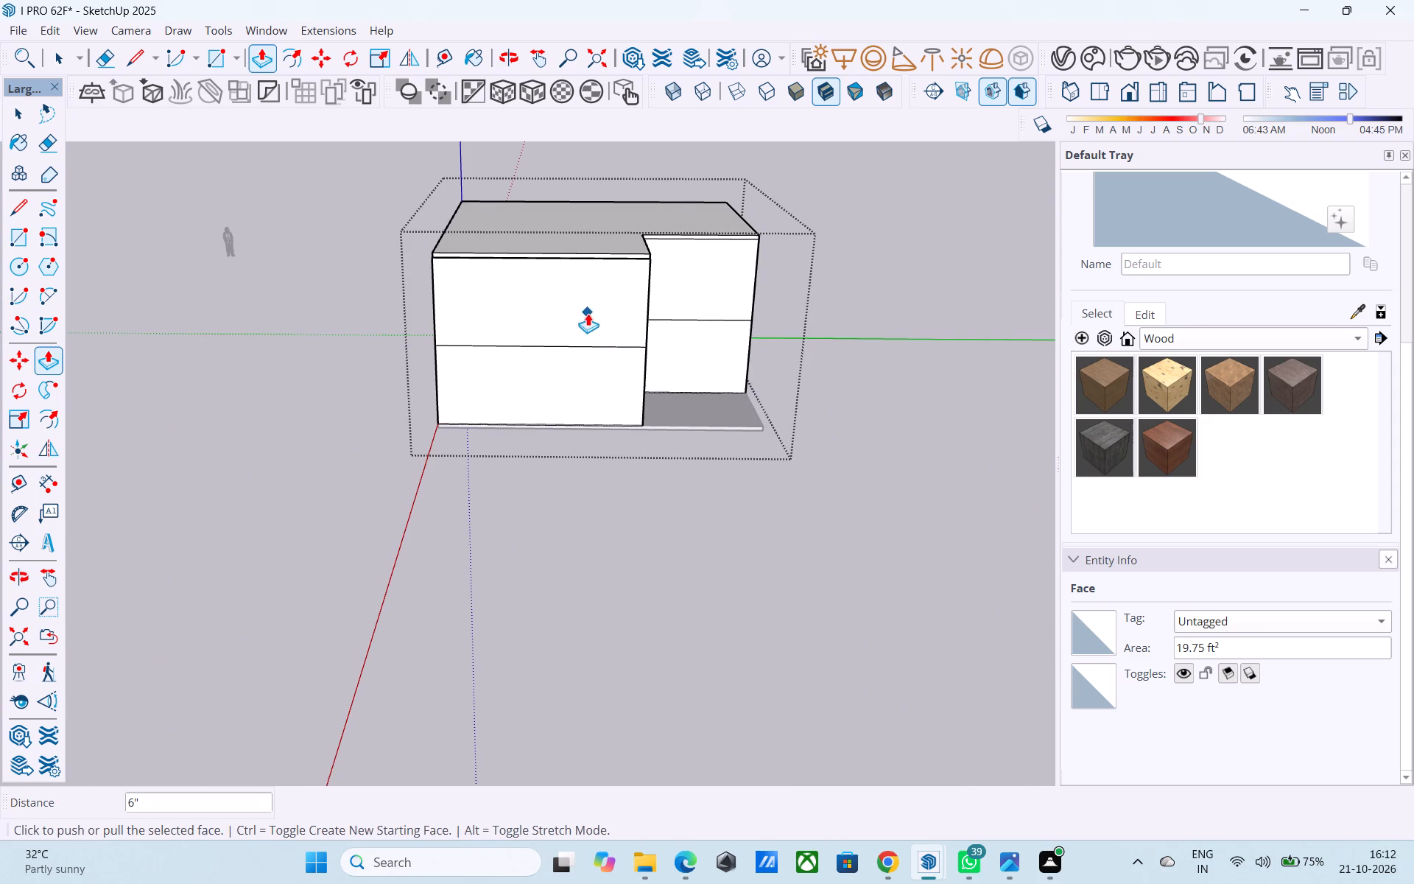
middle_click_drag(701, 331, 691, 304)
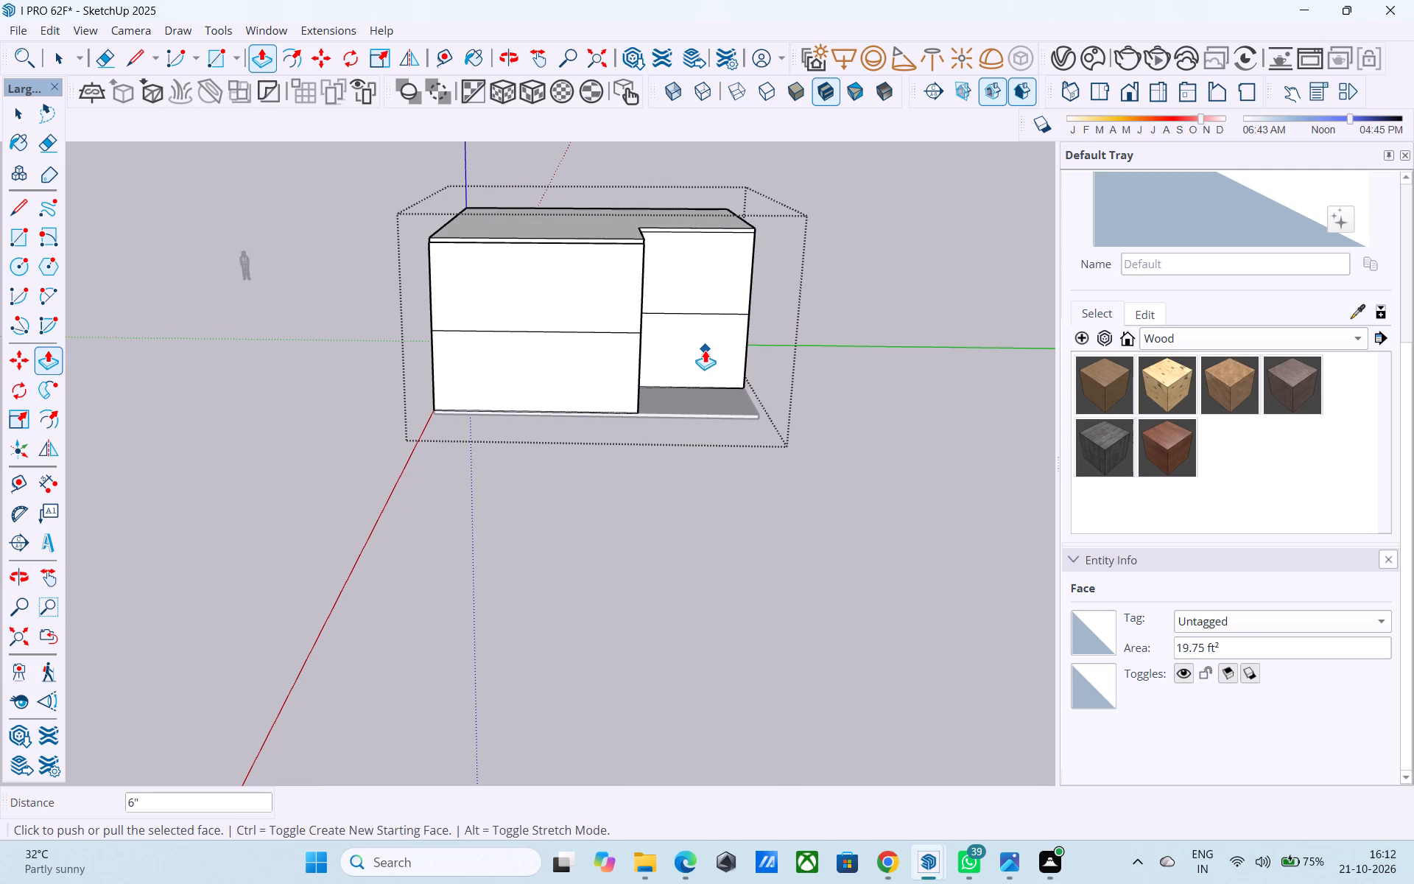
middle_click_drag(706, 341, 699, 329)
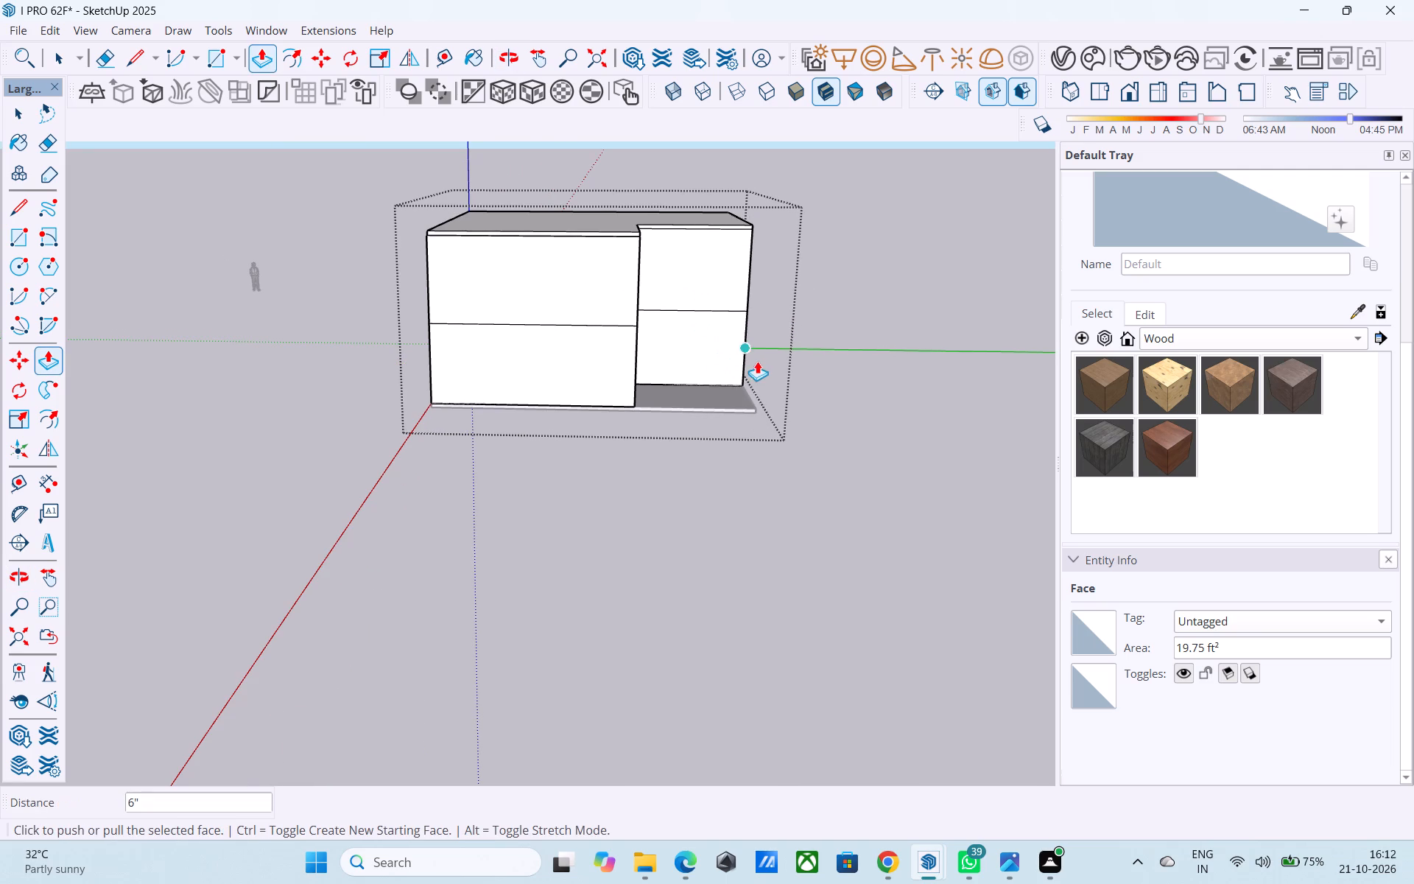
scroll(711, 428, "down", 3)
scroll(635, 556, "down", 3)
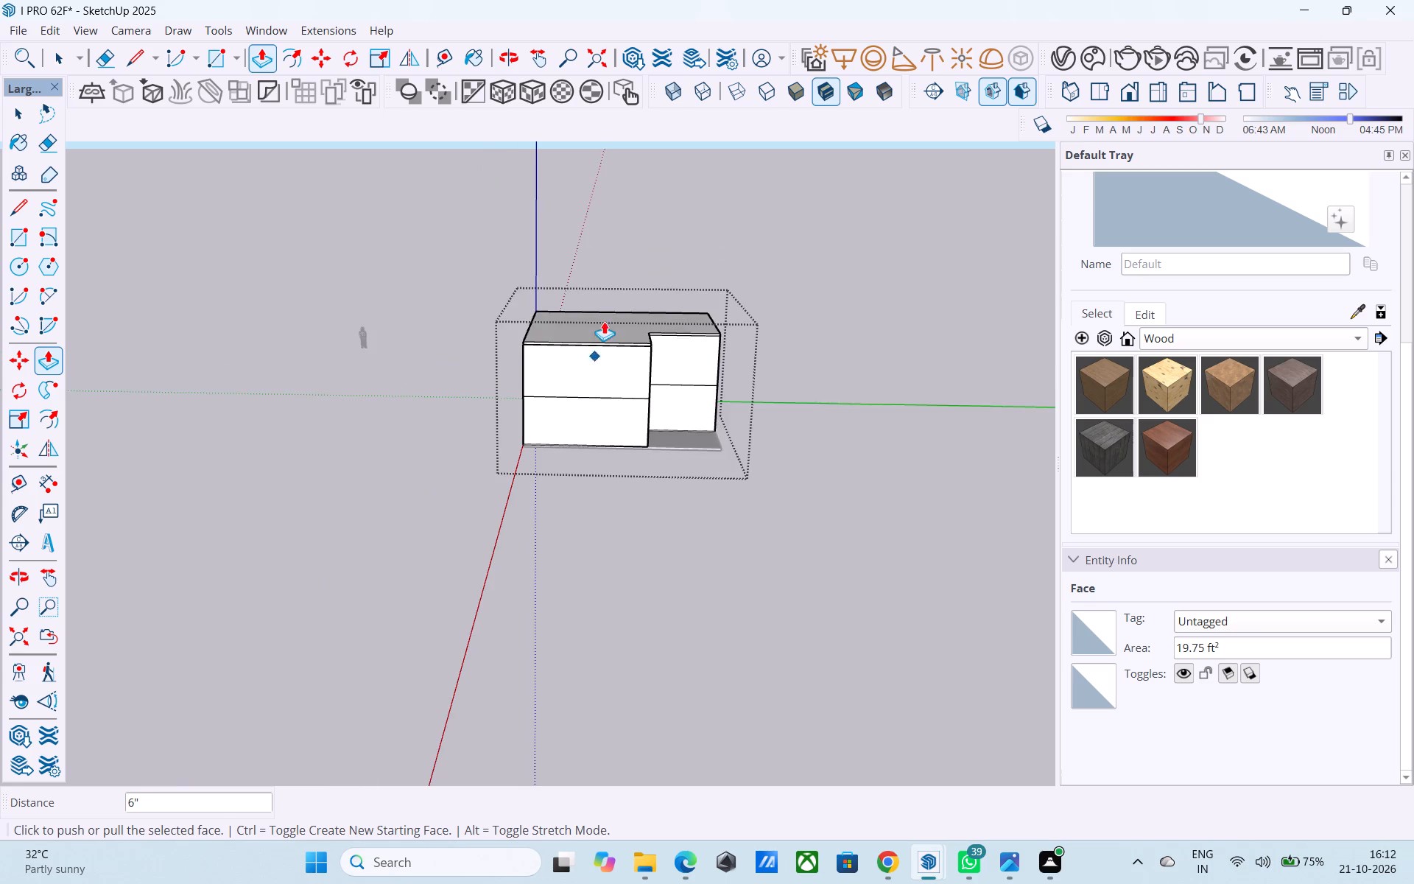
middle_click_drag(605, 313, 628, 499)
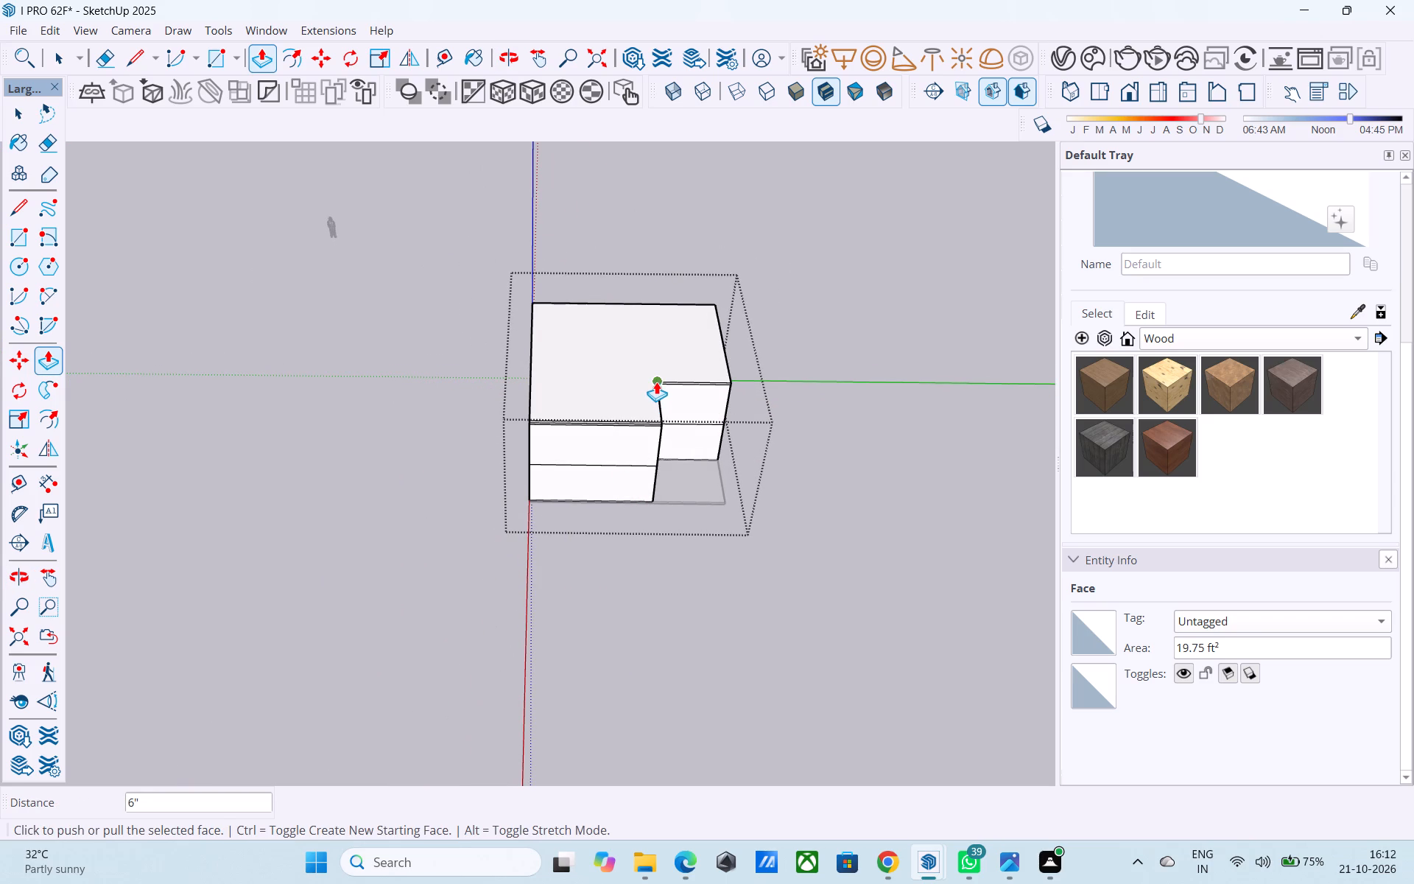
middle_click_drag(656, 382, 654, 439)
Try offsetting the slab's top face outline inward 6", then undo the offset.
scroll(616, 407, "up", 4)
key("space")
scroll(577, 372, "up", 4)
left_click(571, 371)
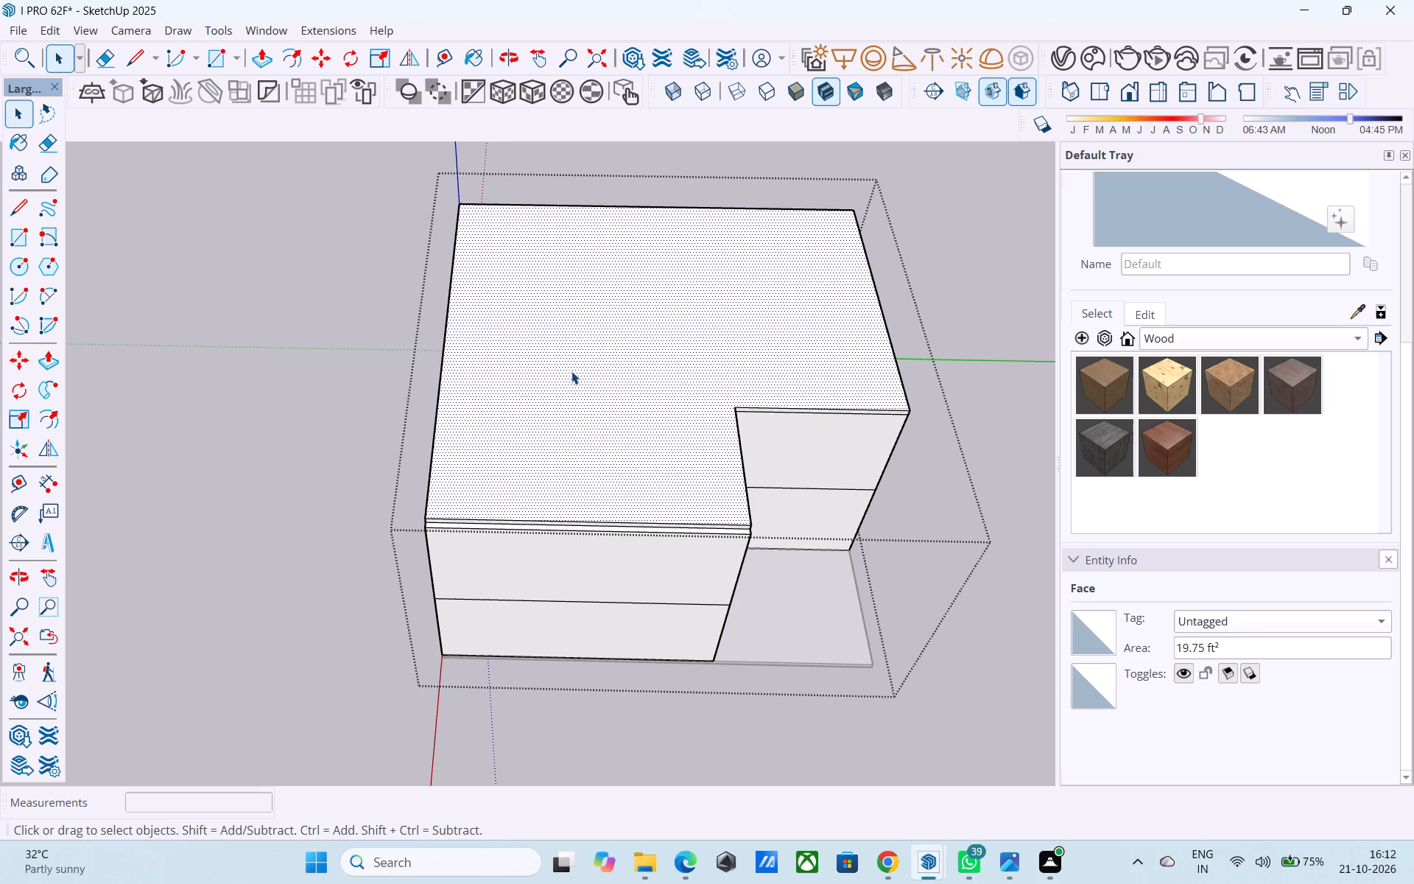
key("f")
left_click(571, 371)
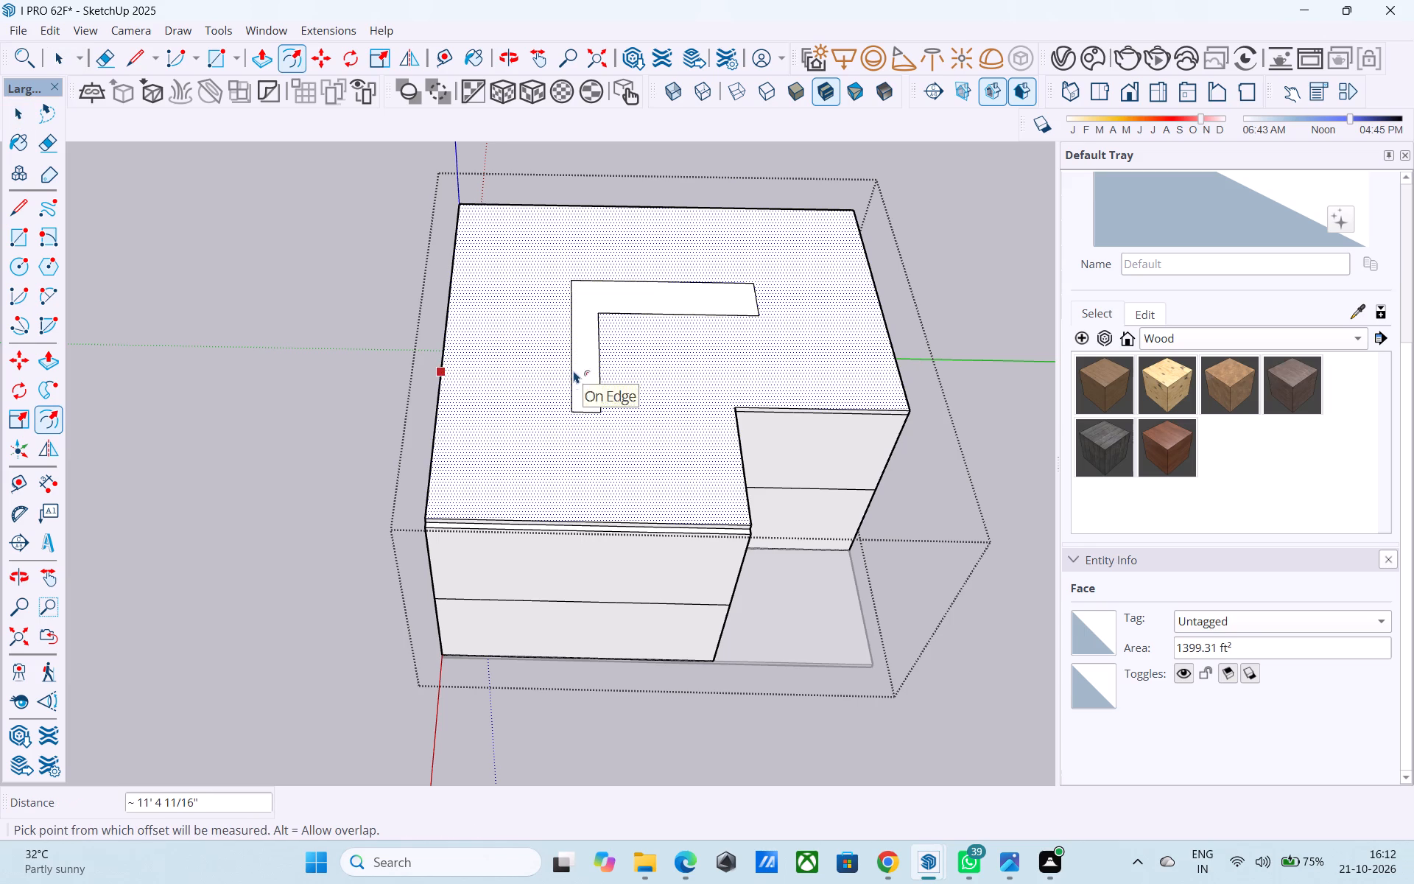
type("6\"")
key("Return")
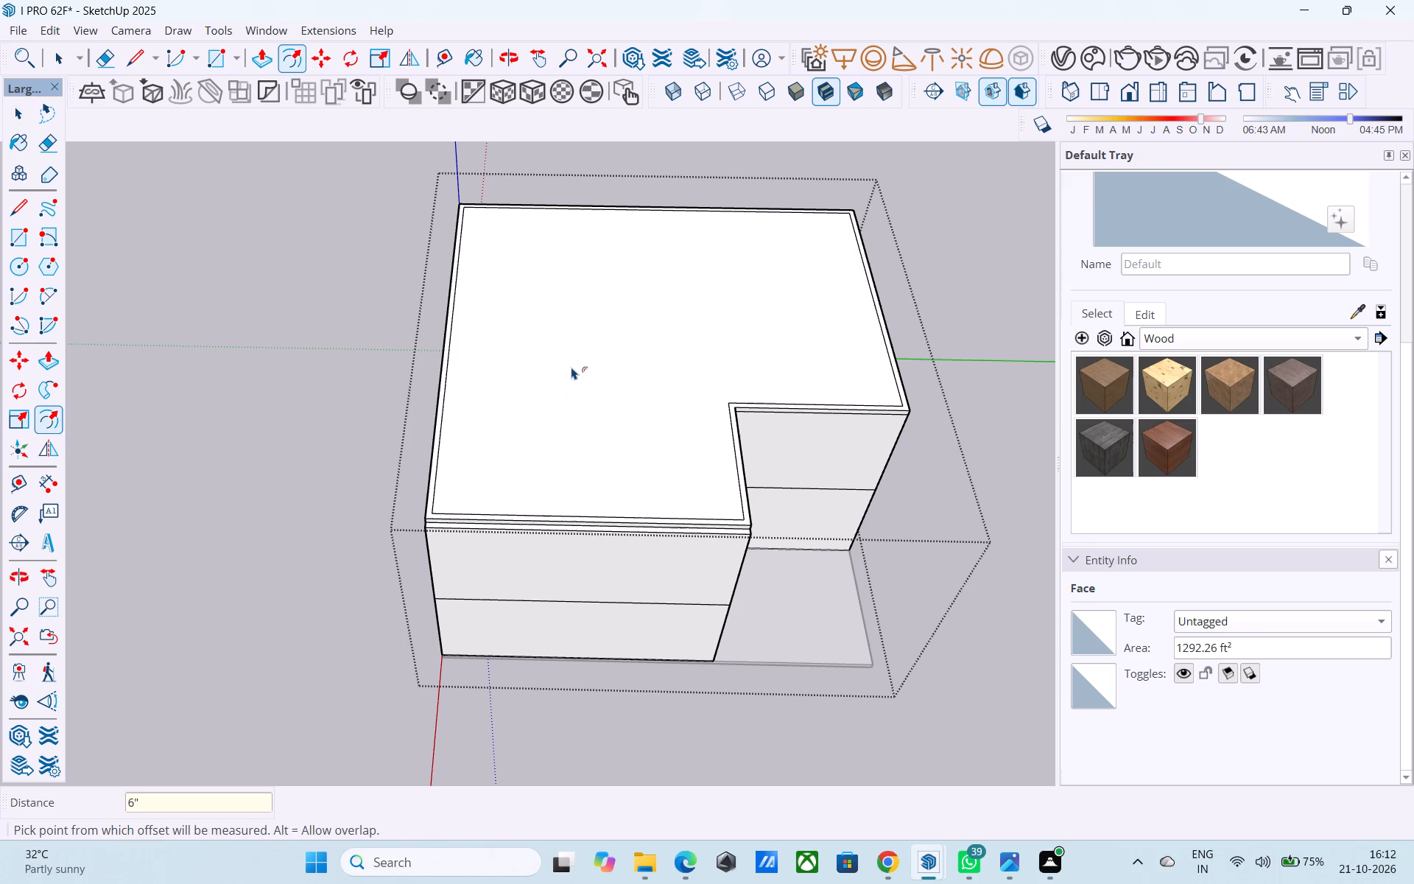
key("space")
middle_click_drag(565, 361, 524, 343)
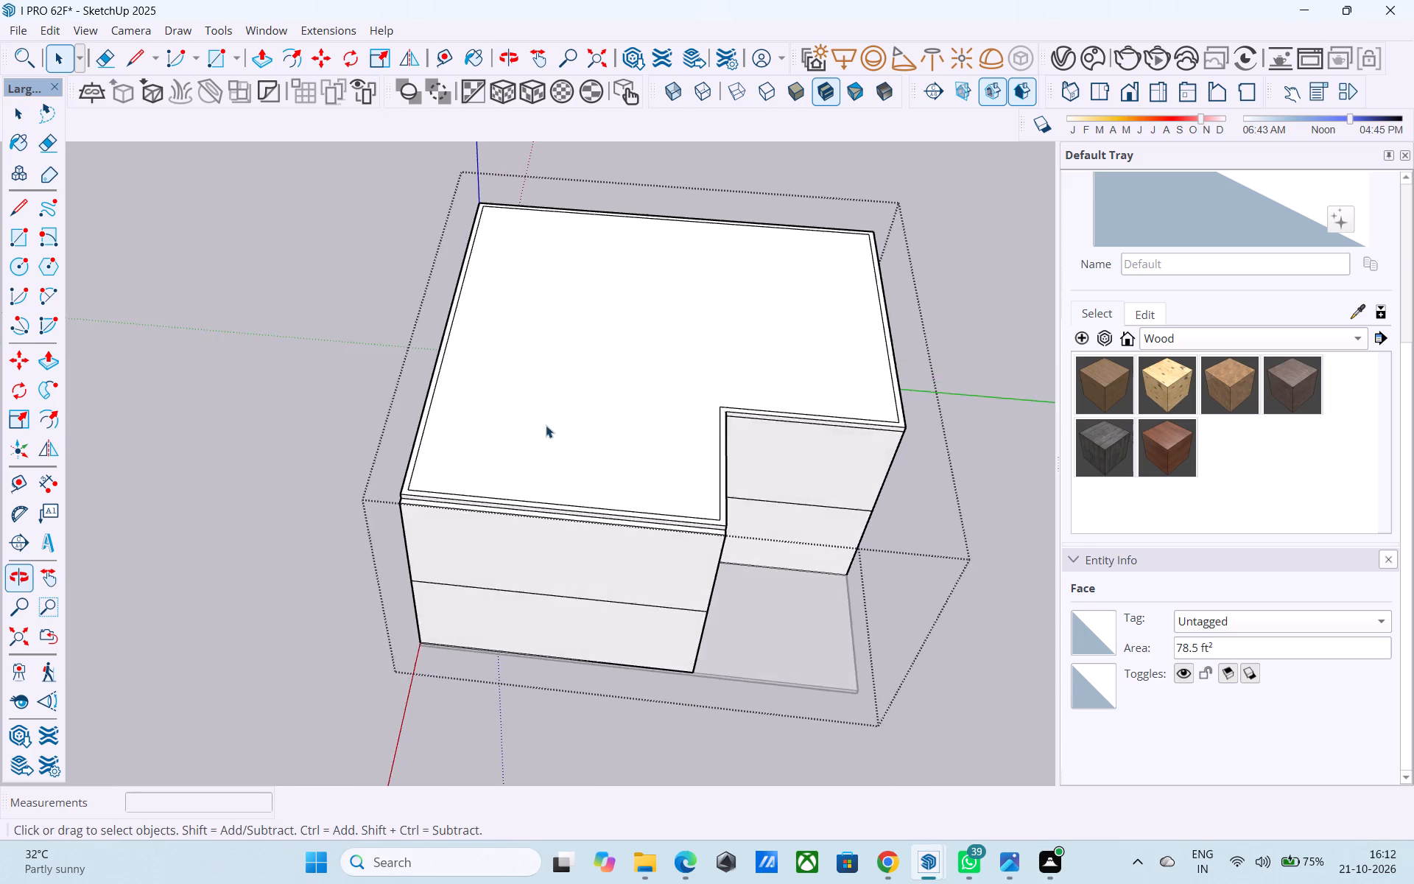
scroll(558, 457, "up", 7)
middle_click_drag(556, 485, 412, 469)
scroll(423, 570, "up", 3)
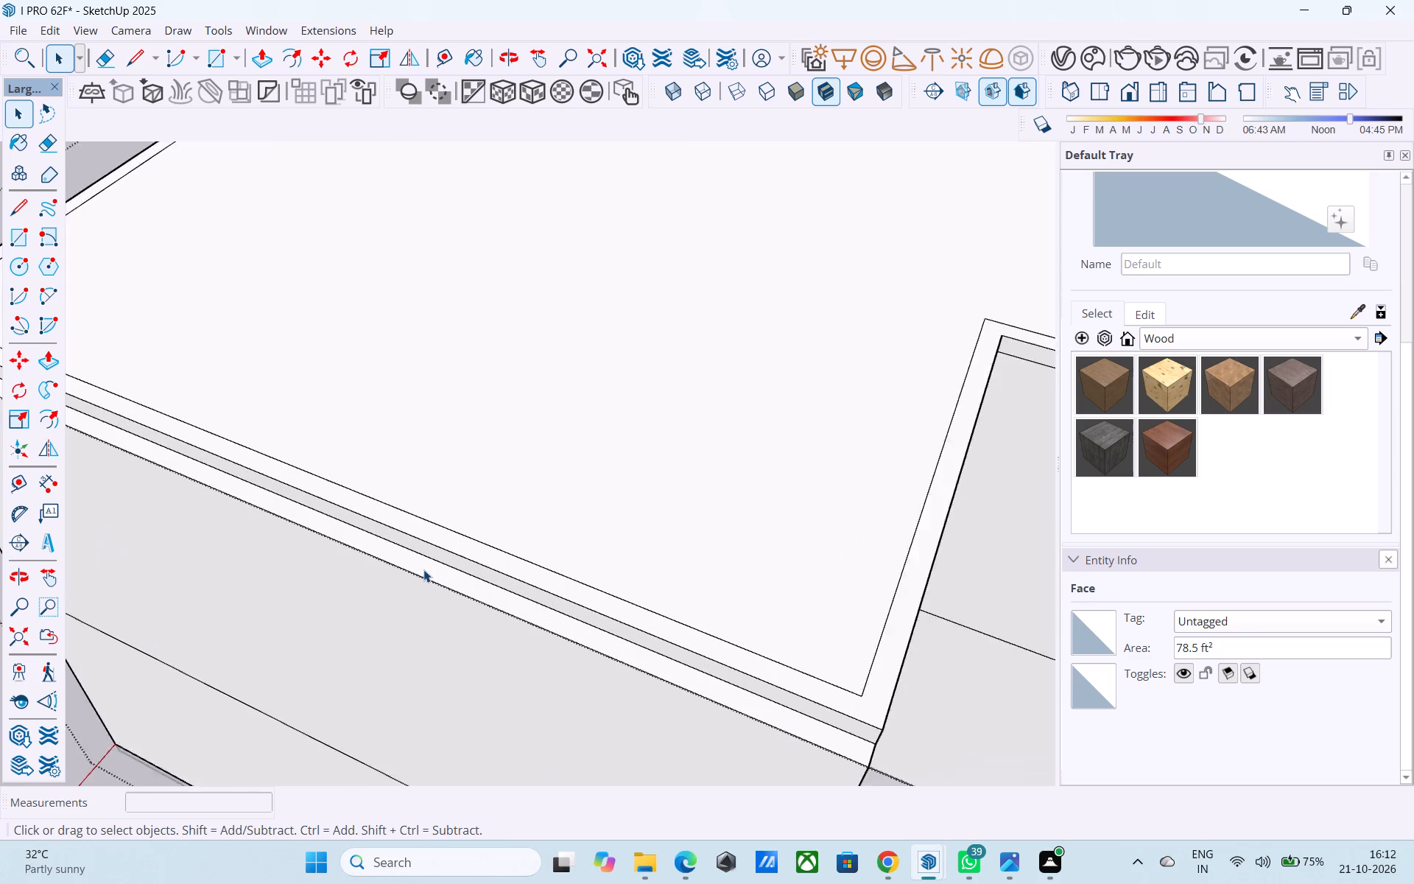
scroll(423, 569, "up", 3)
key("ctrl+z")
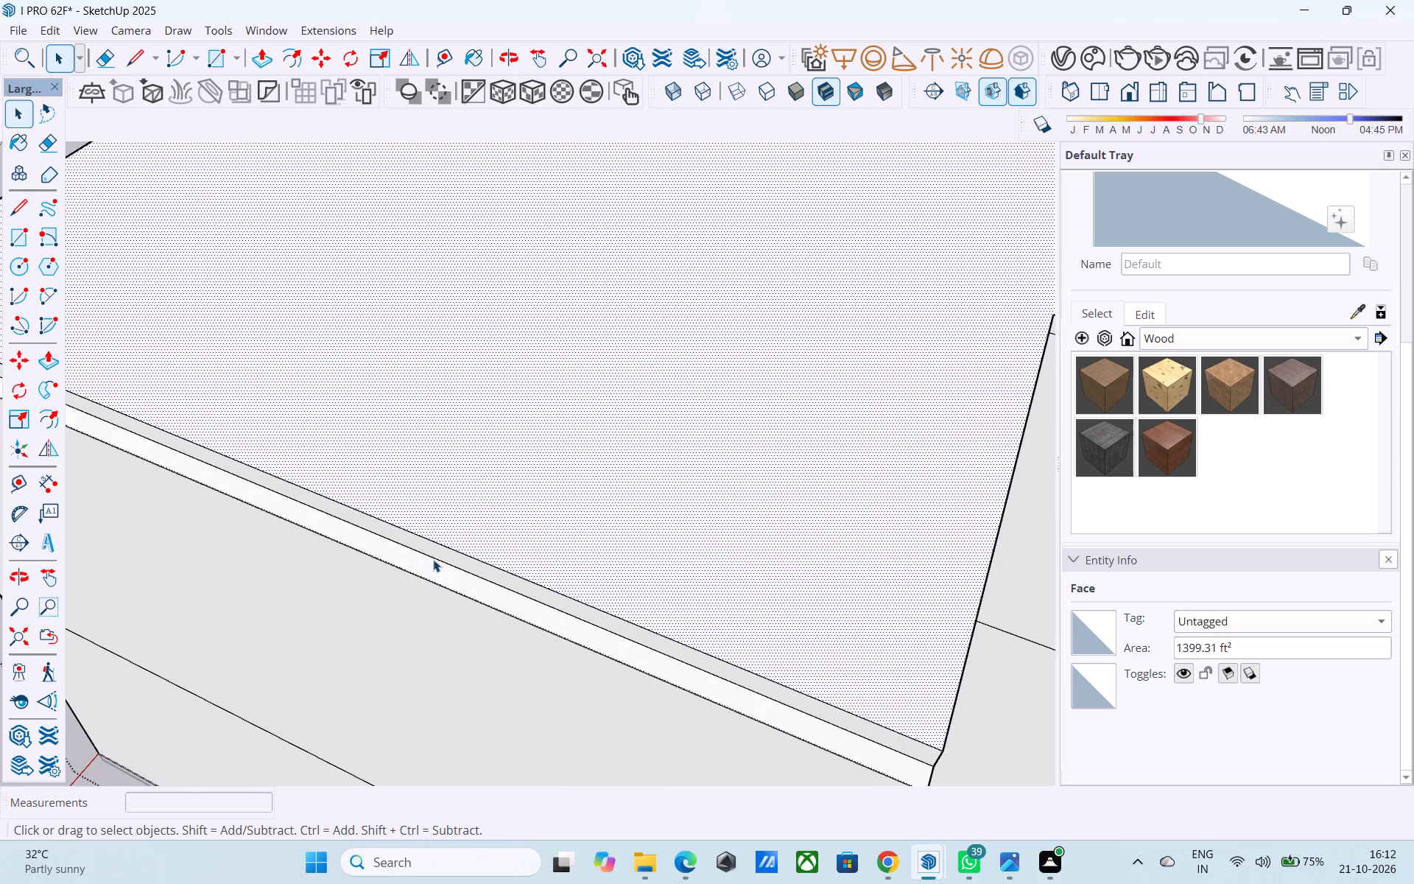
Push/Pull the slab's remaining inset side face, above the short end wall beside the recess, outward 6".
double_click(433, 559)
left_click(435, 555)
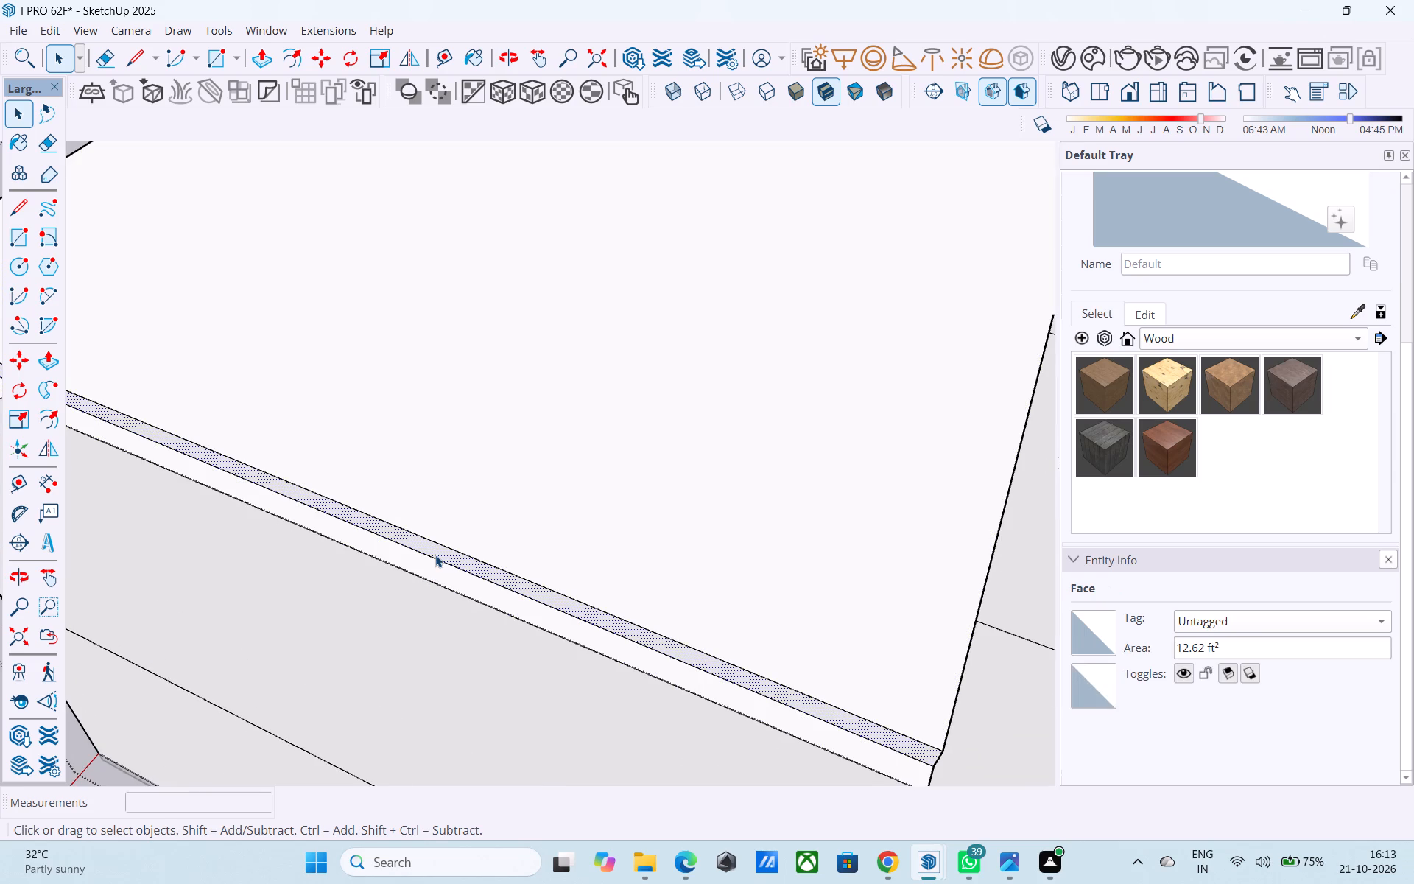
key("p")
left_click(435, 555)
left_click(427, 587)
scroll(415, 565, "down", 7)
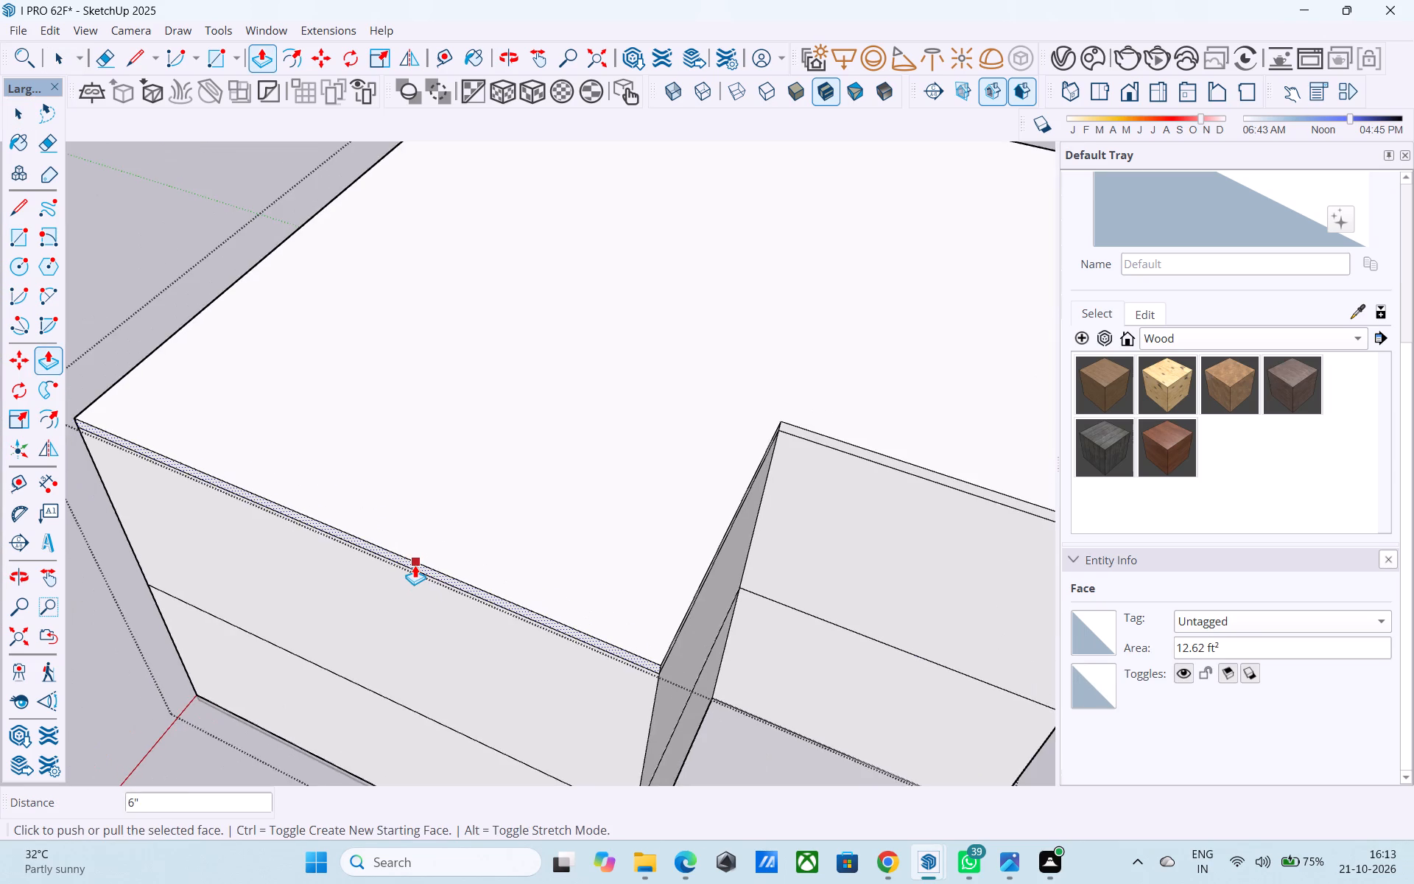
scroll(415, 565, "down", 5)
Offset the outline of the enlarged slab's top face inward 6" to form a wall border.
middle_click_drag(406, 560, 701, 546)
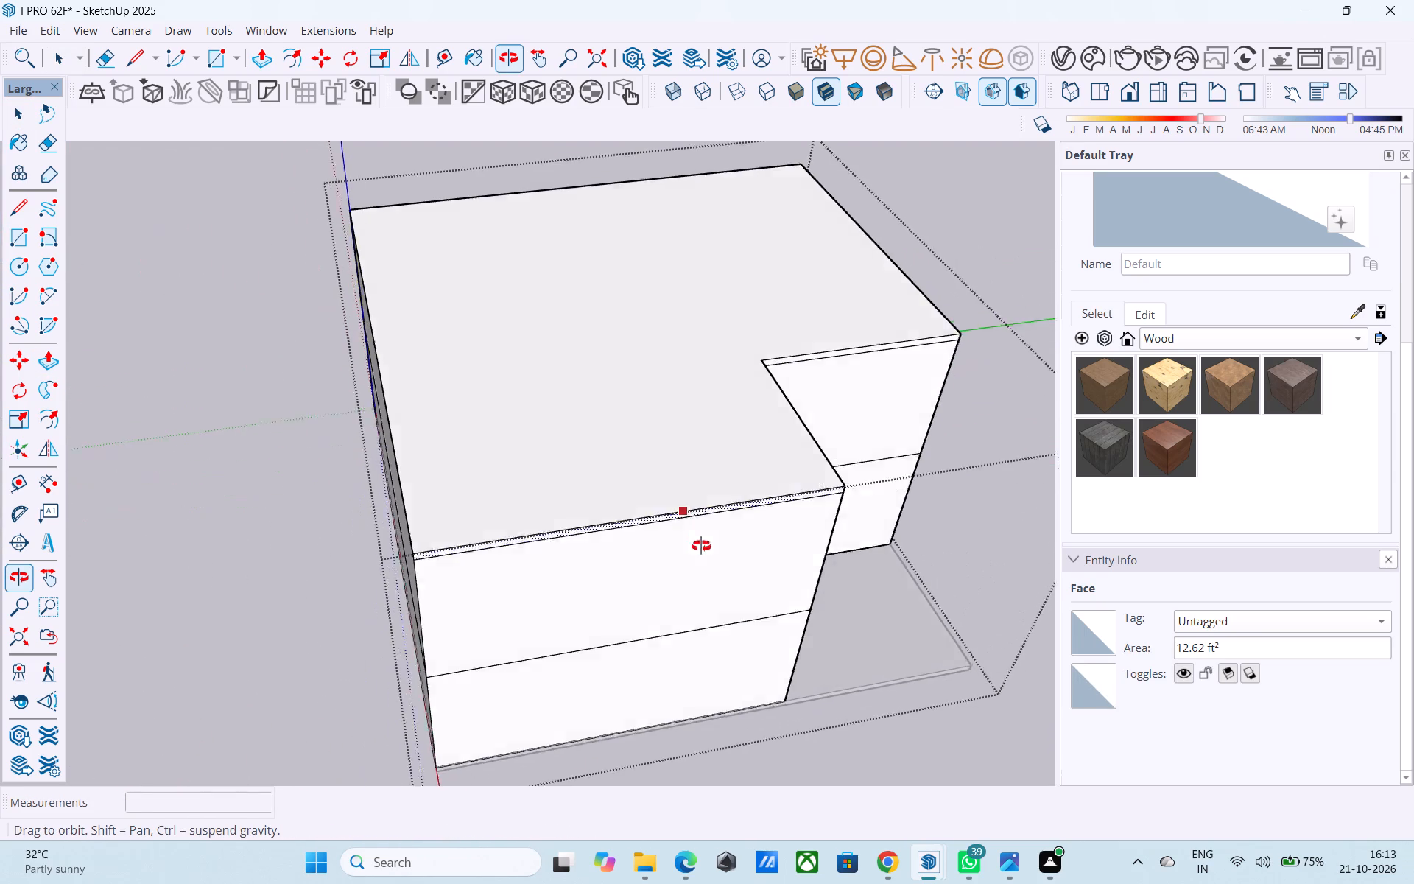
middle_click_drag(701, 546, 703, 549)
key("space")
left_click(627, 502)
key("f")
left_click(627, 502)
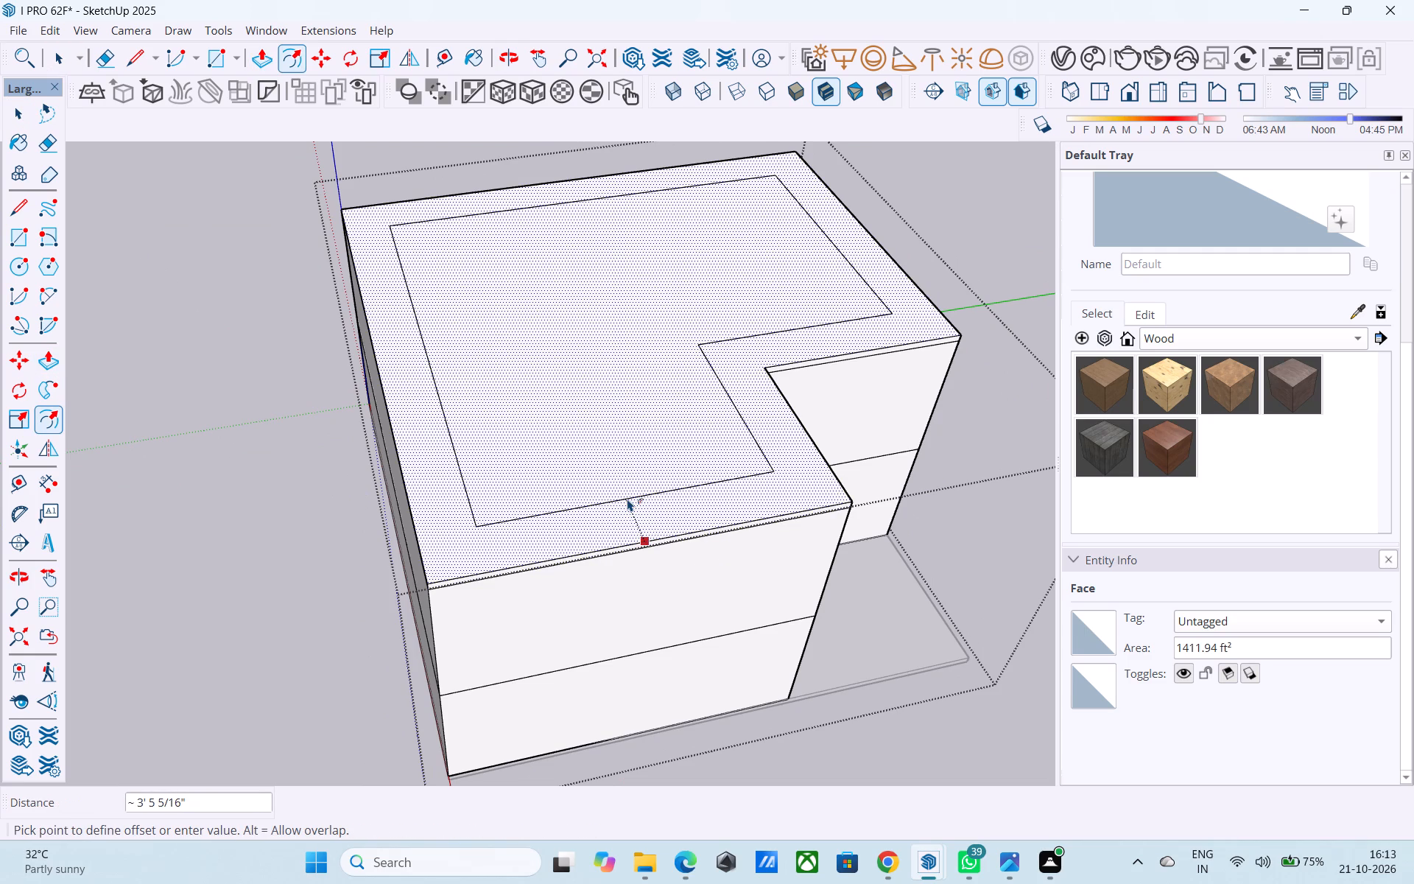
key("6")
key("shift+quotedbl")
key("Return")
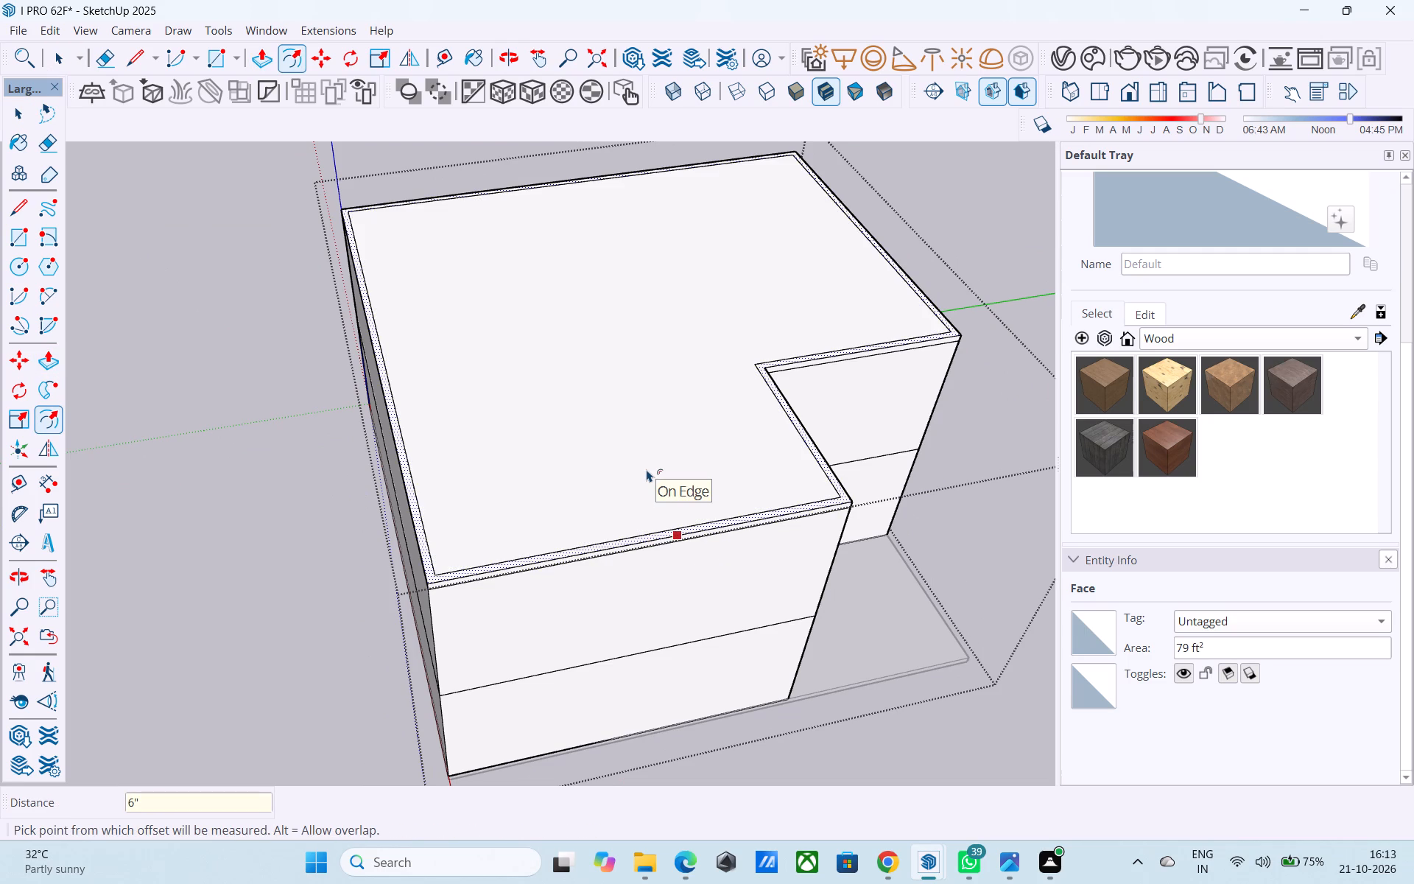
Push/Pull the 6" border on the slab's top upward 10' to raise the next floor's walls.
middle_click_drag(636, 477, 651, 420)
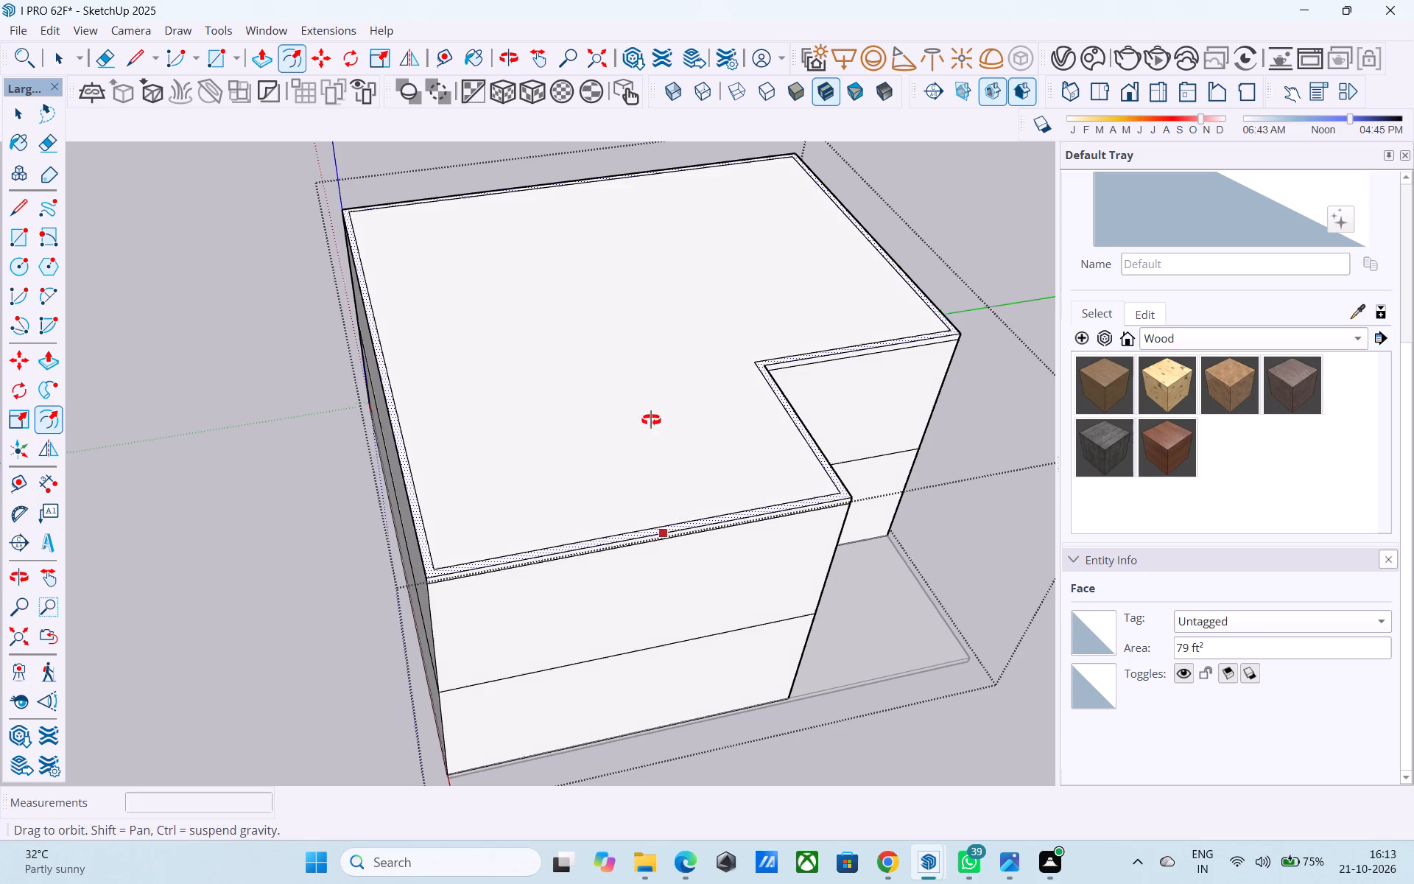
middle_click_drag(651, 420, 655, 413)
middle_click_drag(657, 407, 608, 648, "shift")
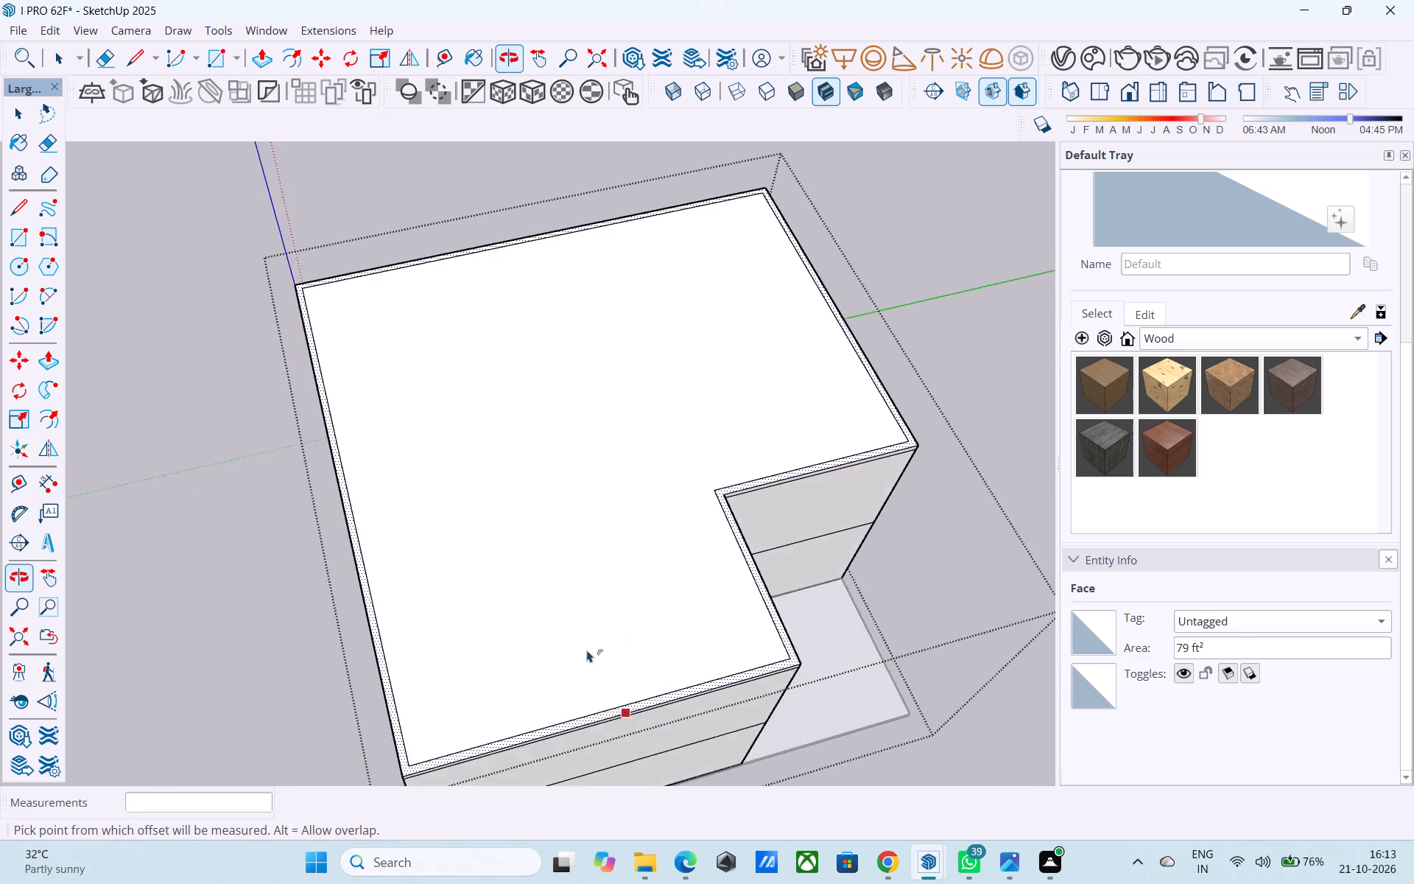
scroll(569, 641, "up", 5)
key("space")
scroll(478, 441, "down", 7)
scroll(458, 428, "up", 1)
middle_click_drag(443, 429, 408, 432)
scroll(328, 525, "up", 7)
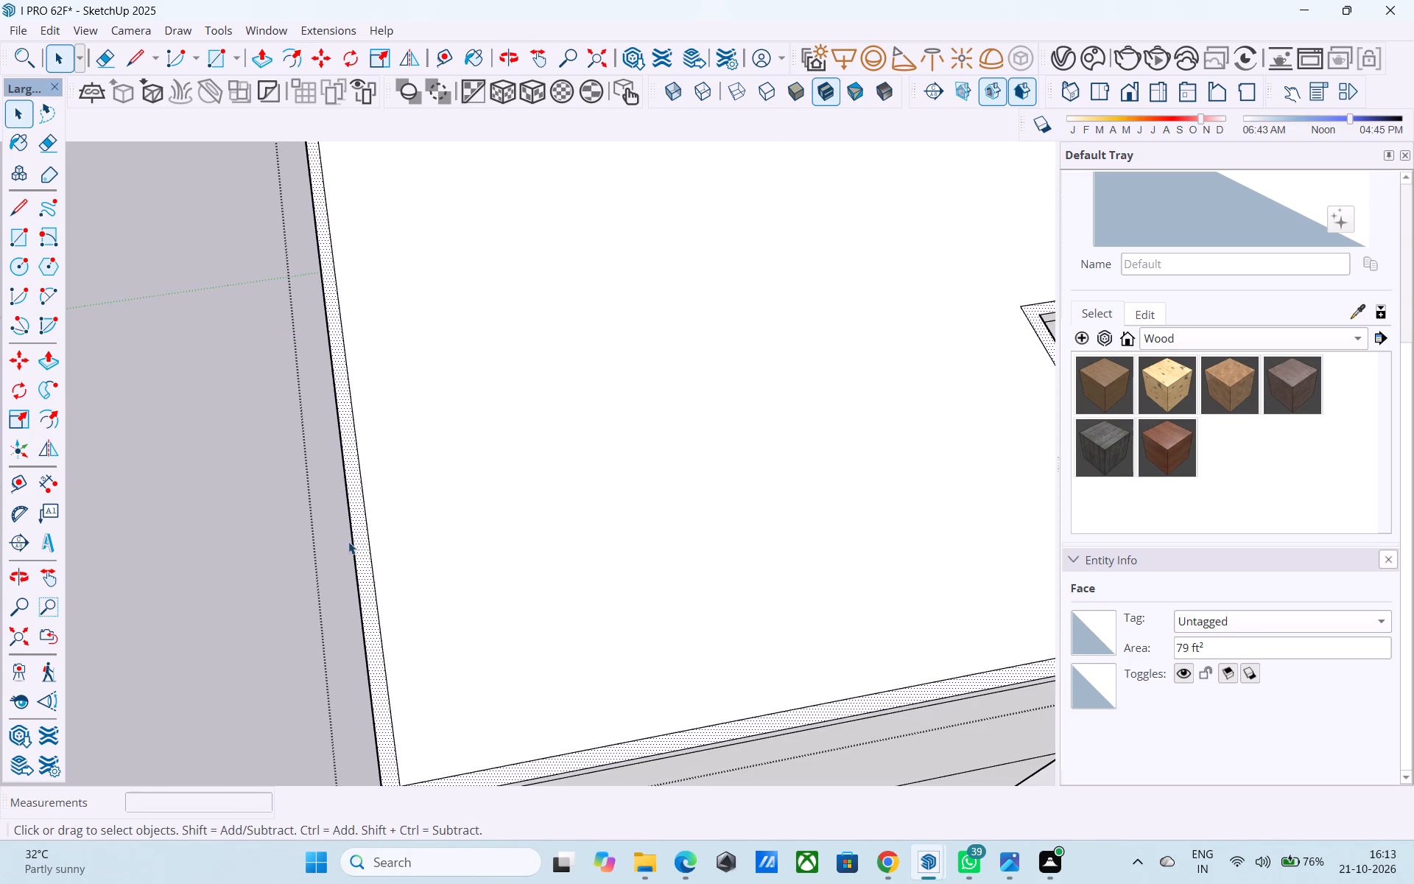
key("p")
left_click(356, 536)
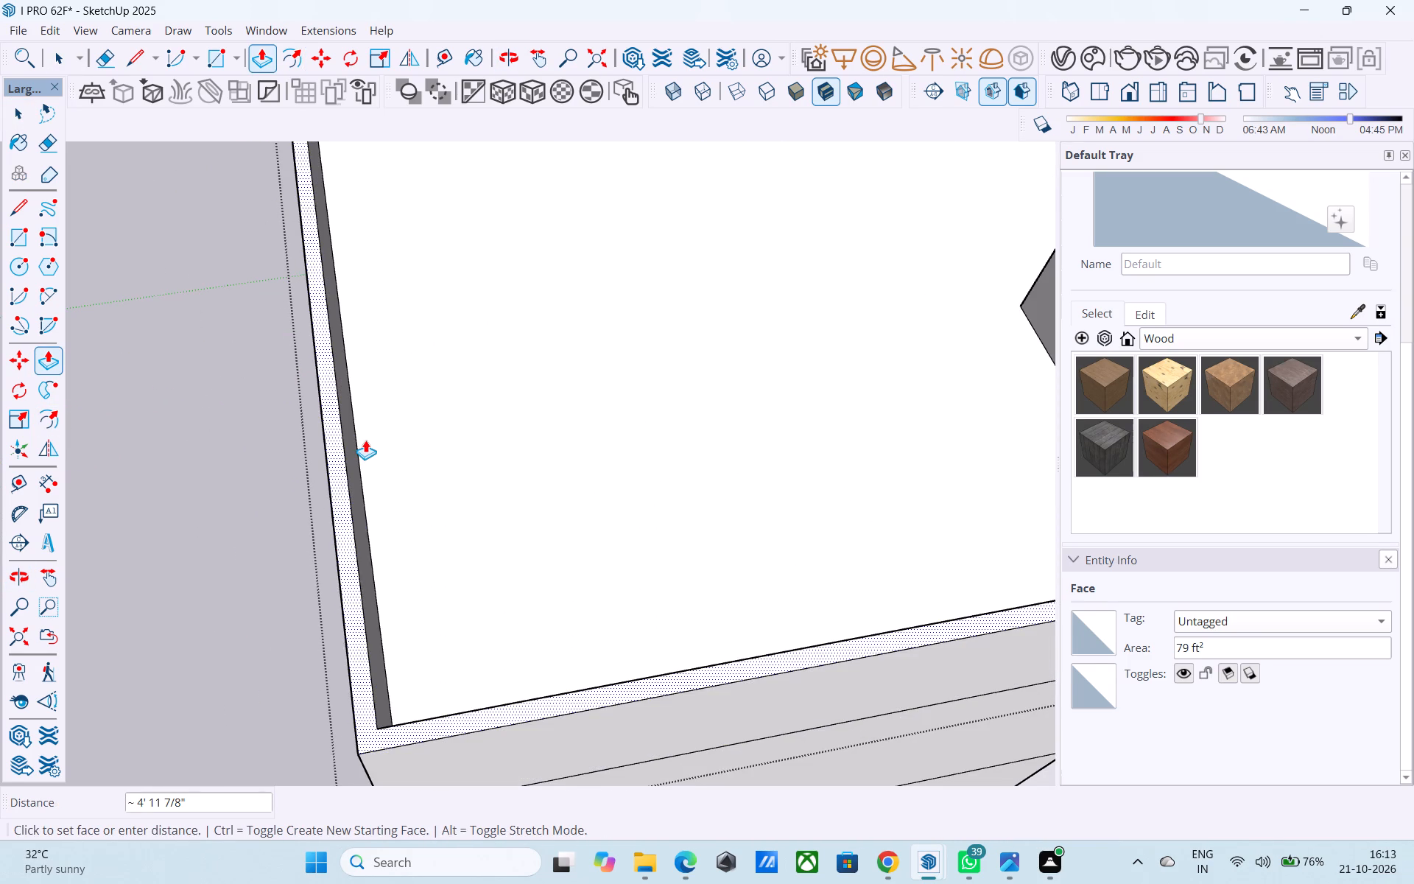
type("10'")
key("Return")
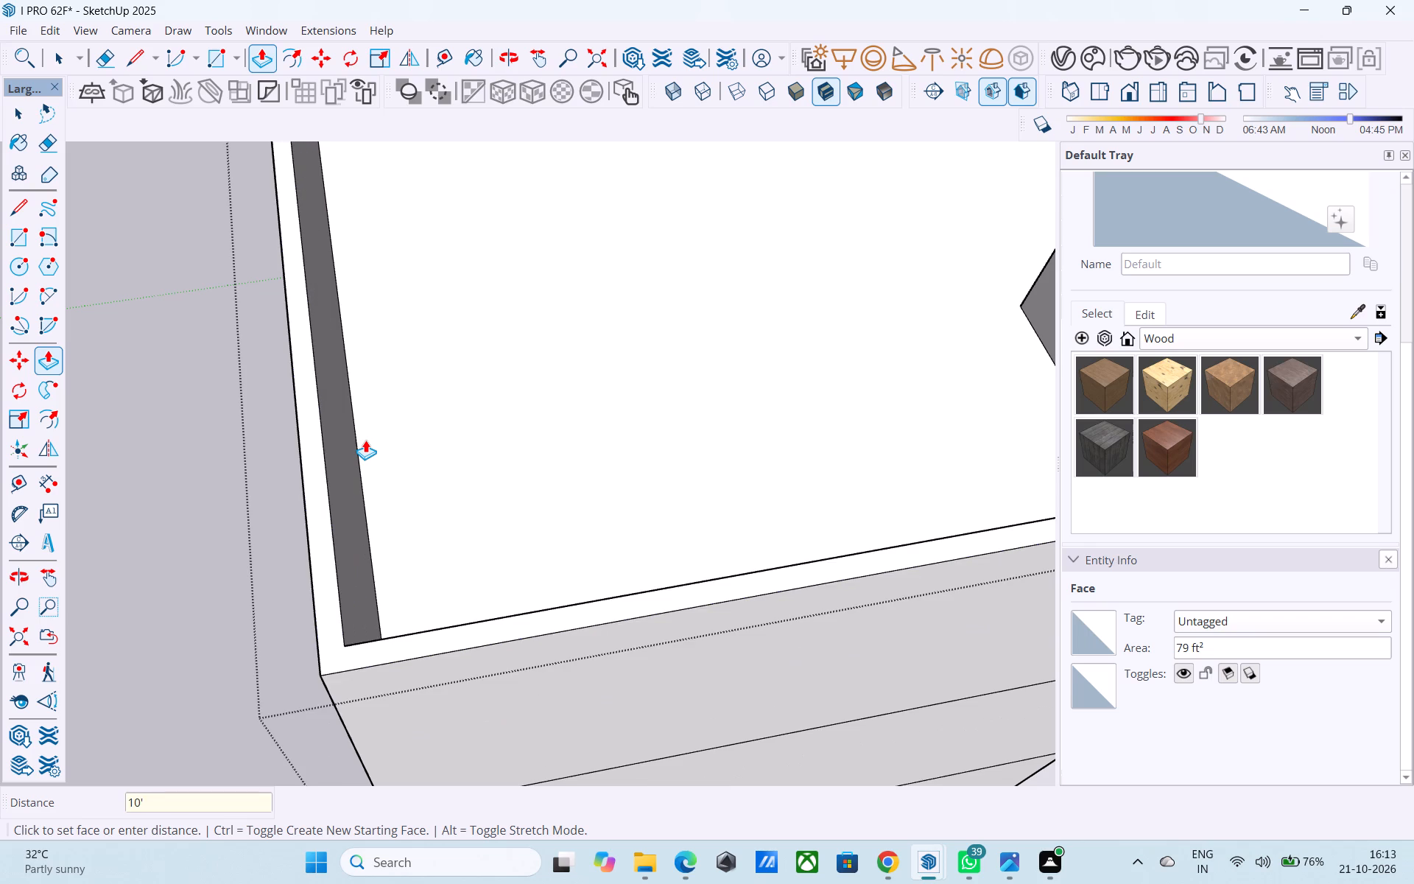
Examine the newly raised walls and the whole building from several sides and from above.
scroll(431, 457, "down", 6)
middle_click_drag(423, 452, 435, 304)
middle_click_drag(435, 304, 438, 354, "shift")
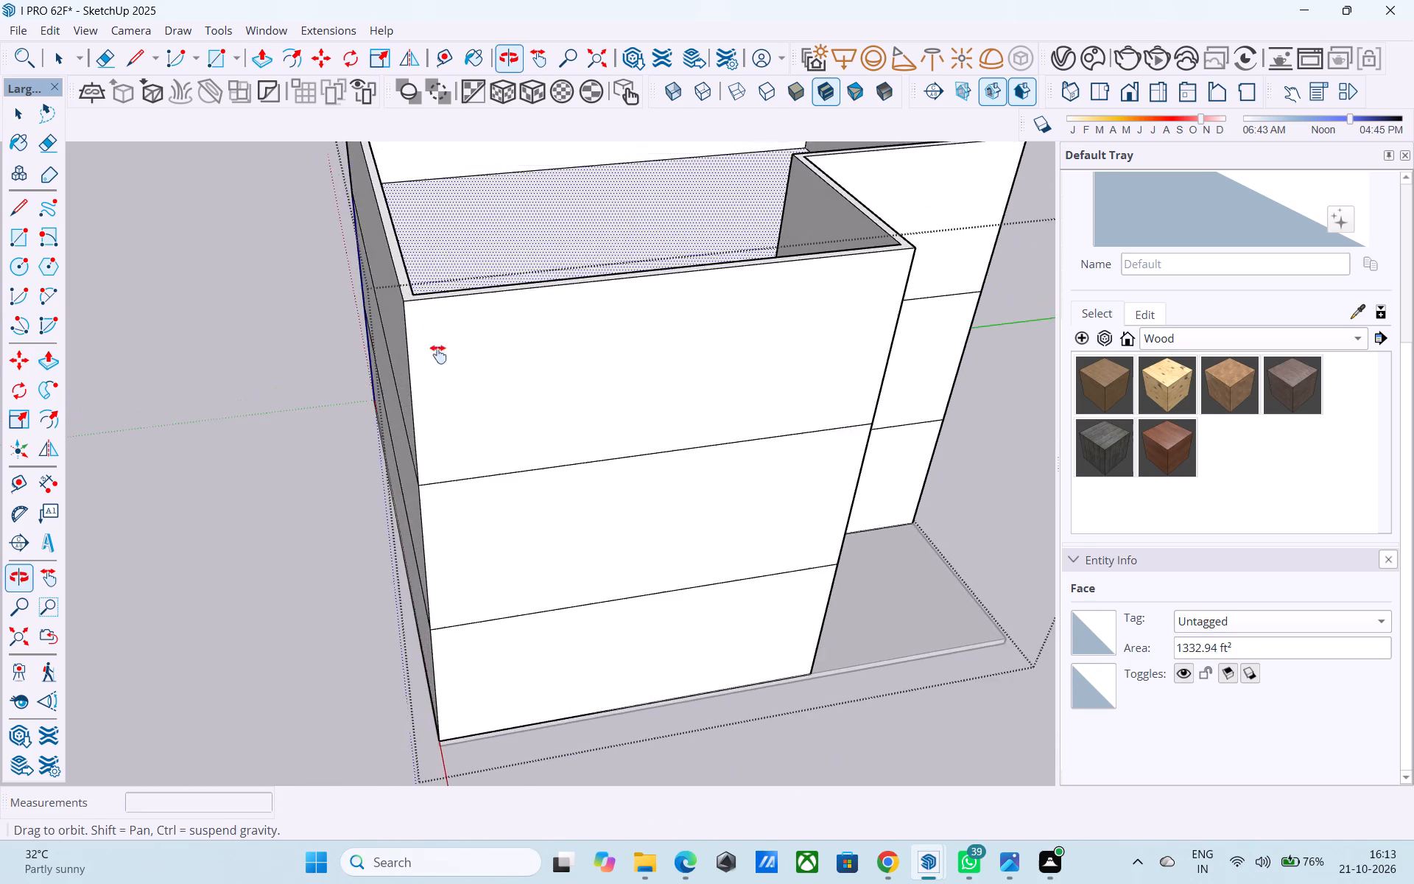
middle_click_drag(438, 354, 419, 231, "shift")
middle_click_drag(425, 258, 438, 303, "shift")
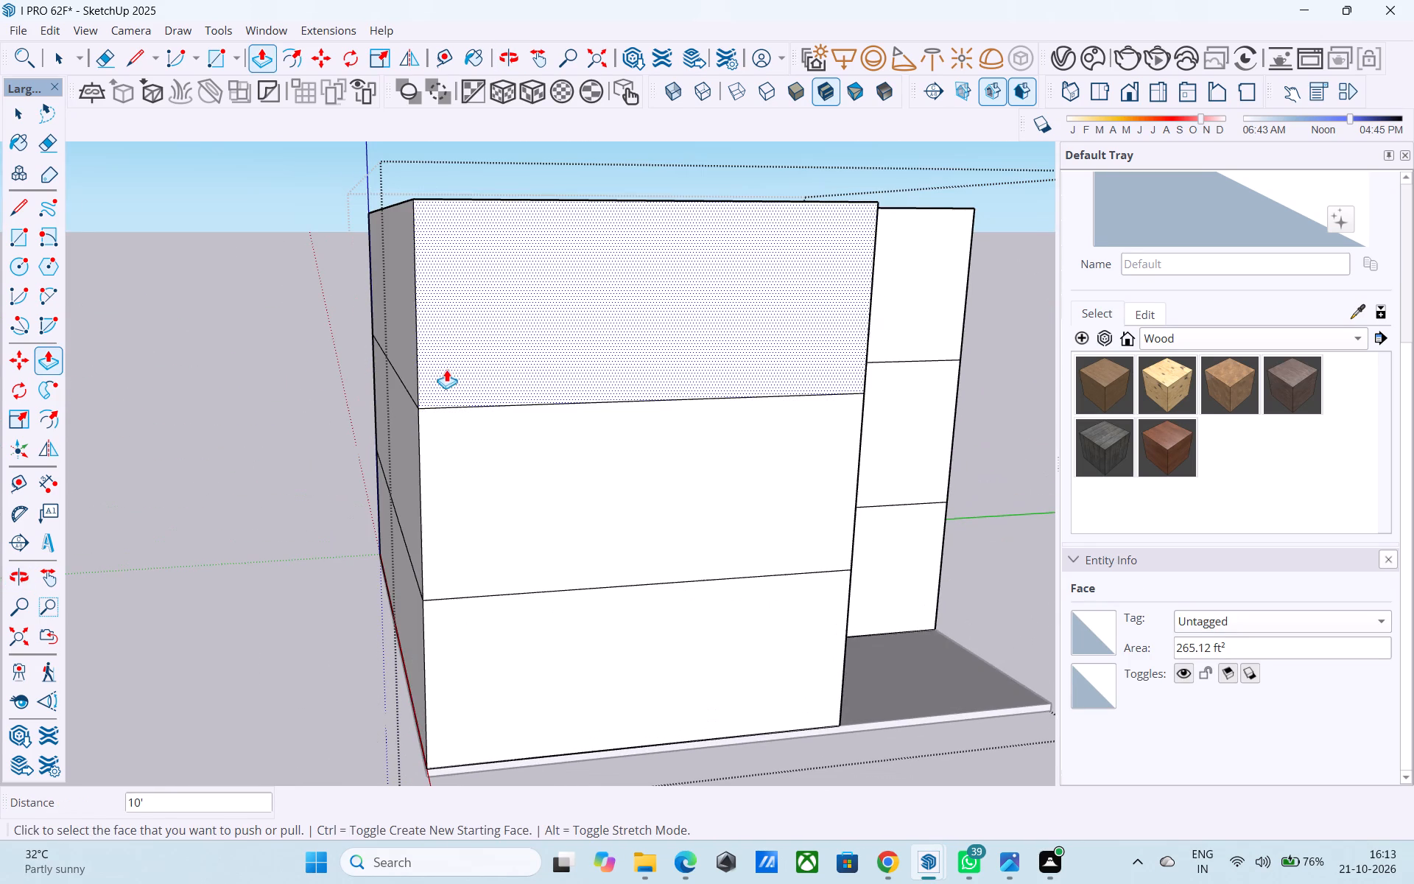
scroll(446, 365, "down", 2)
middle_click_drag(445, 363, 248, 318)
middle_click_drag(407, 321, 261, 321, "shift")
middle_click_drag(451, 309, 533, 477, "shift")
scroll(281, 524, "down", 1)
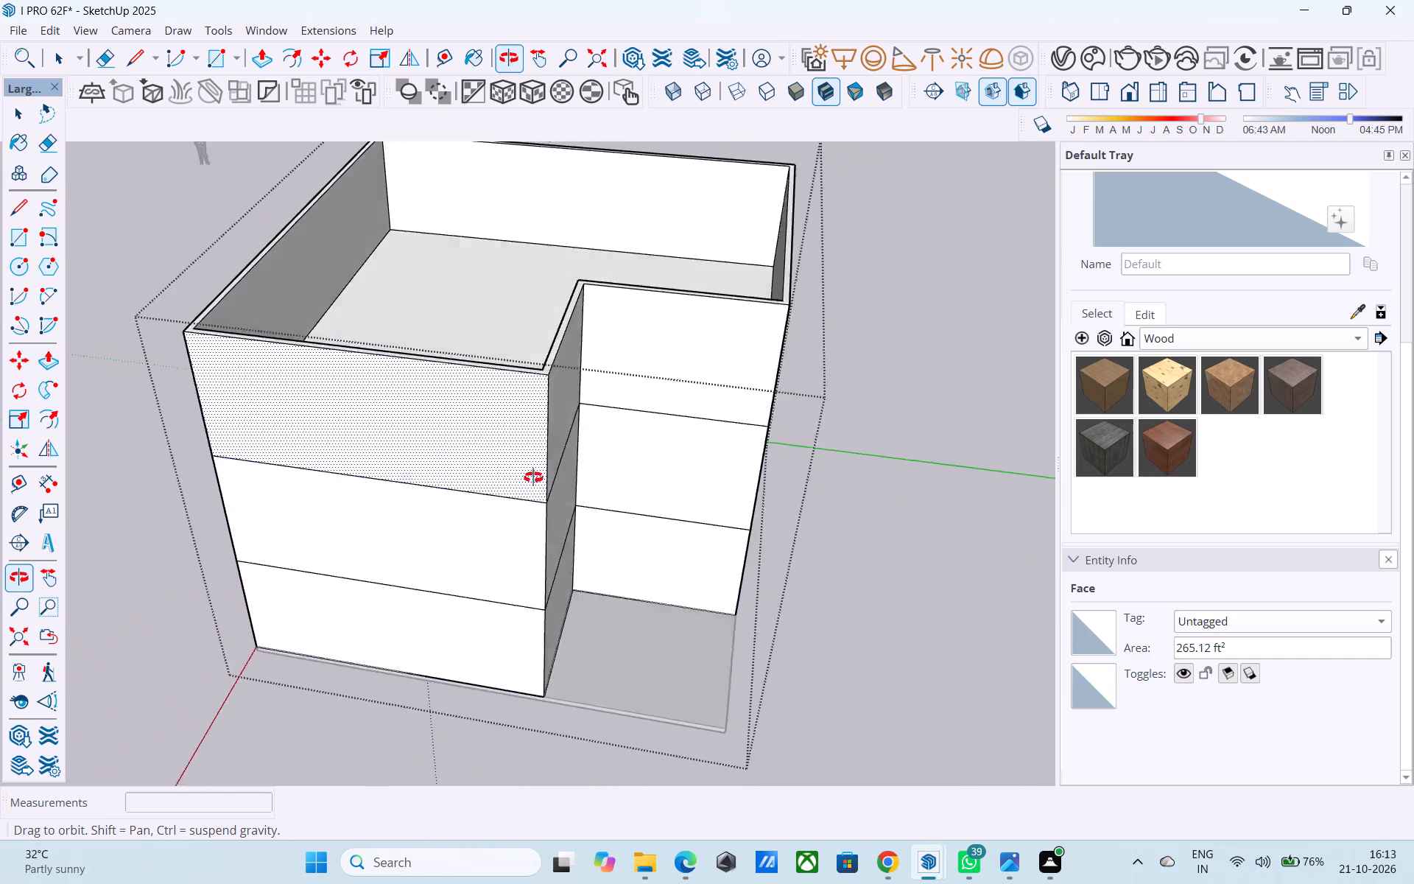
middle_click_drag(533, 477, 579, 429, "shift")
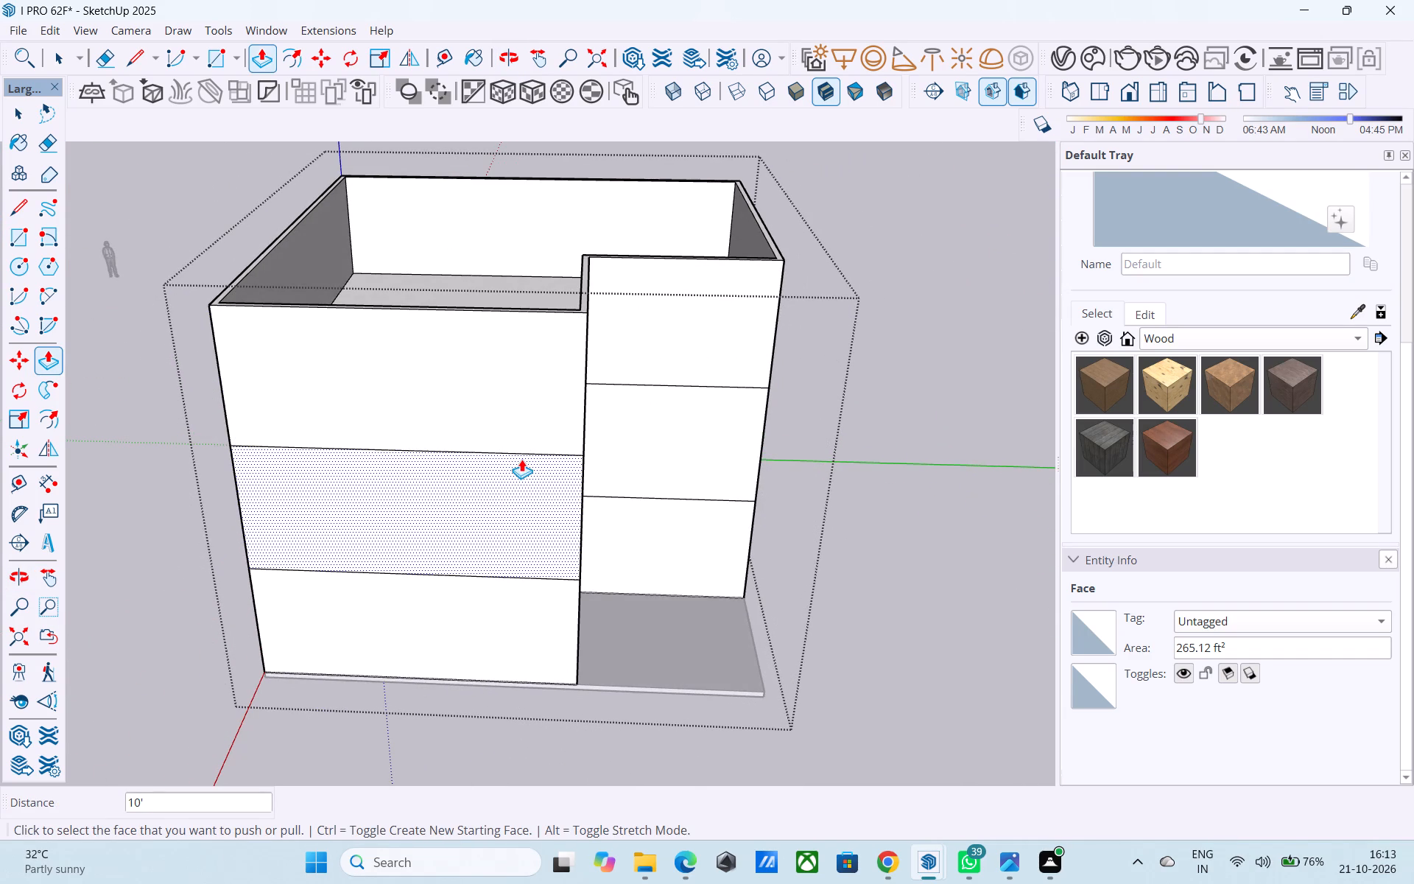
Examine the stacked storeys from the front, sides, above and below, closing the building group along the way.
scroll(526, 521, "down", 2)
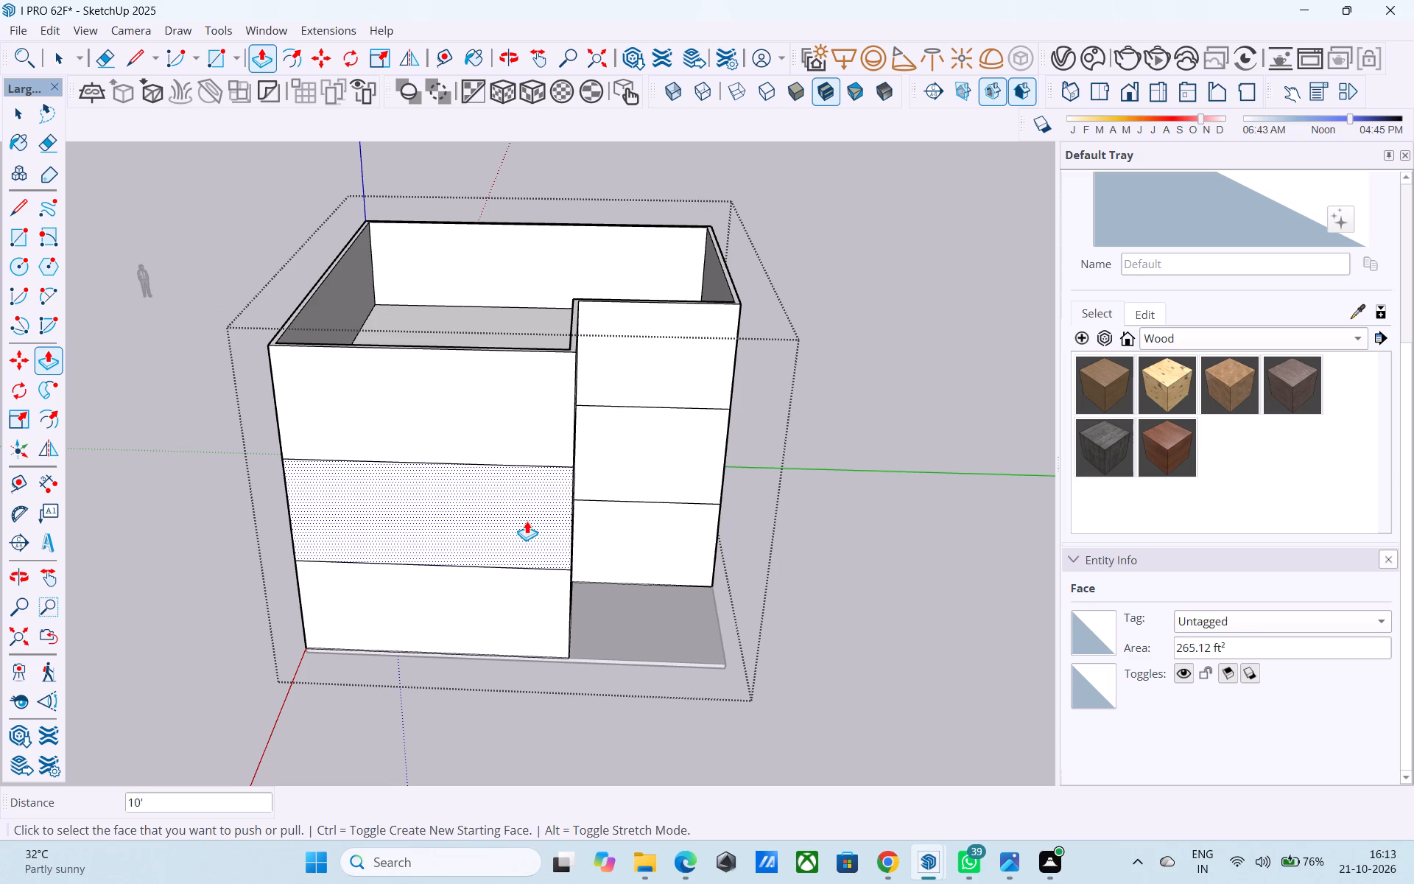
middle_click_drag(527, 521, 527, 530)
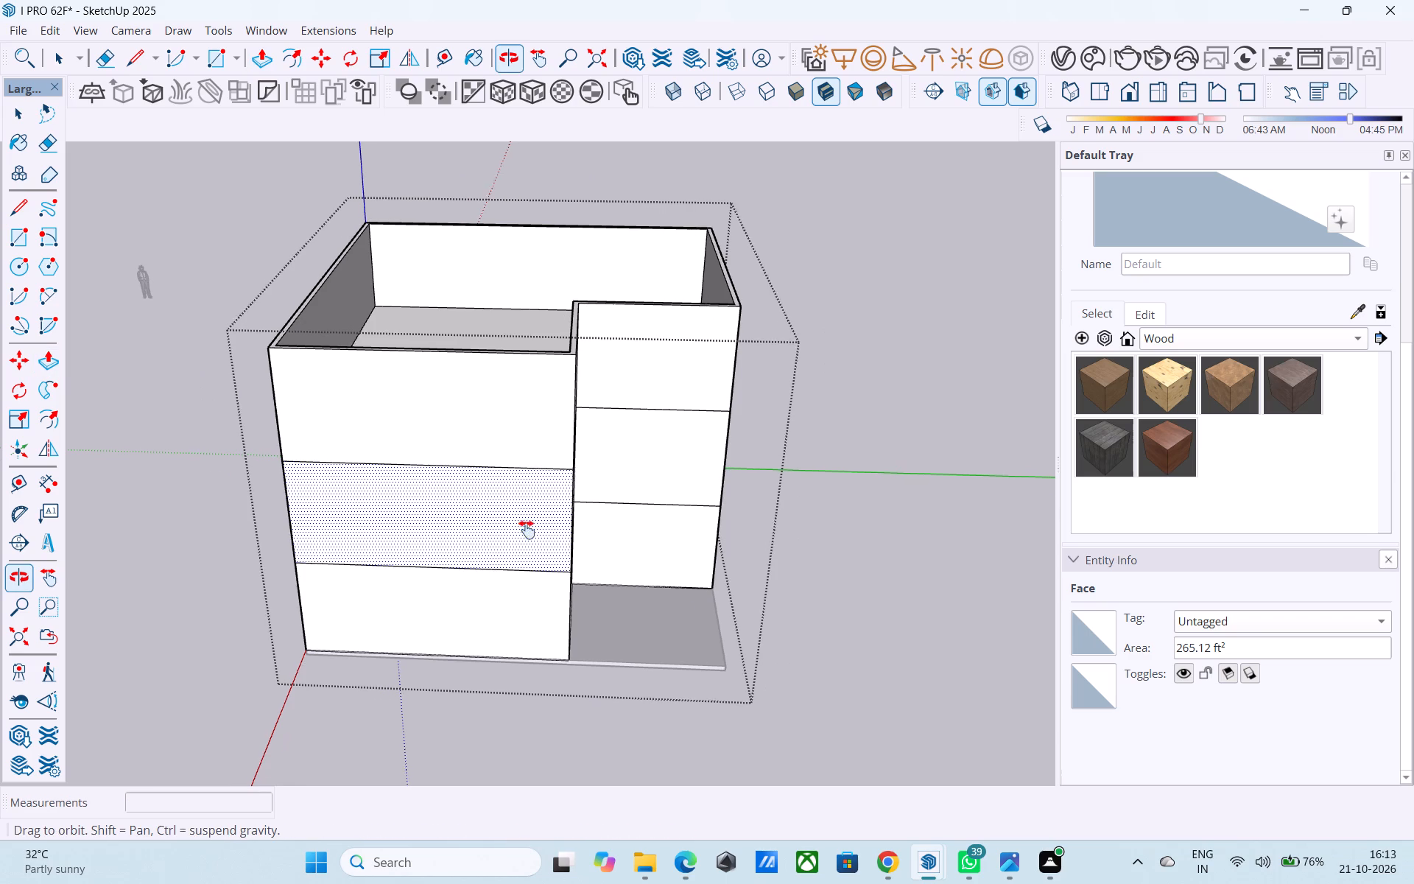
middle_click_drag(527, 530, 567, 536)
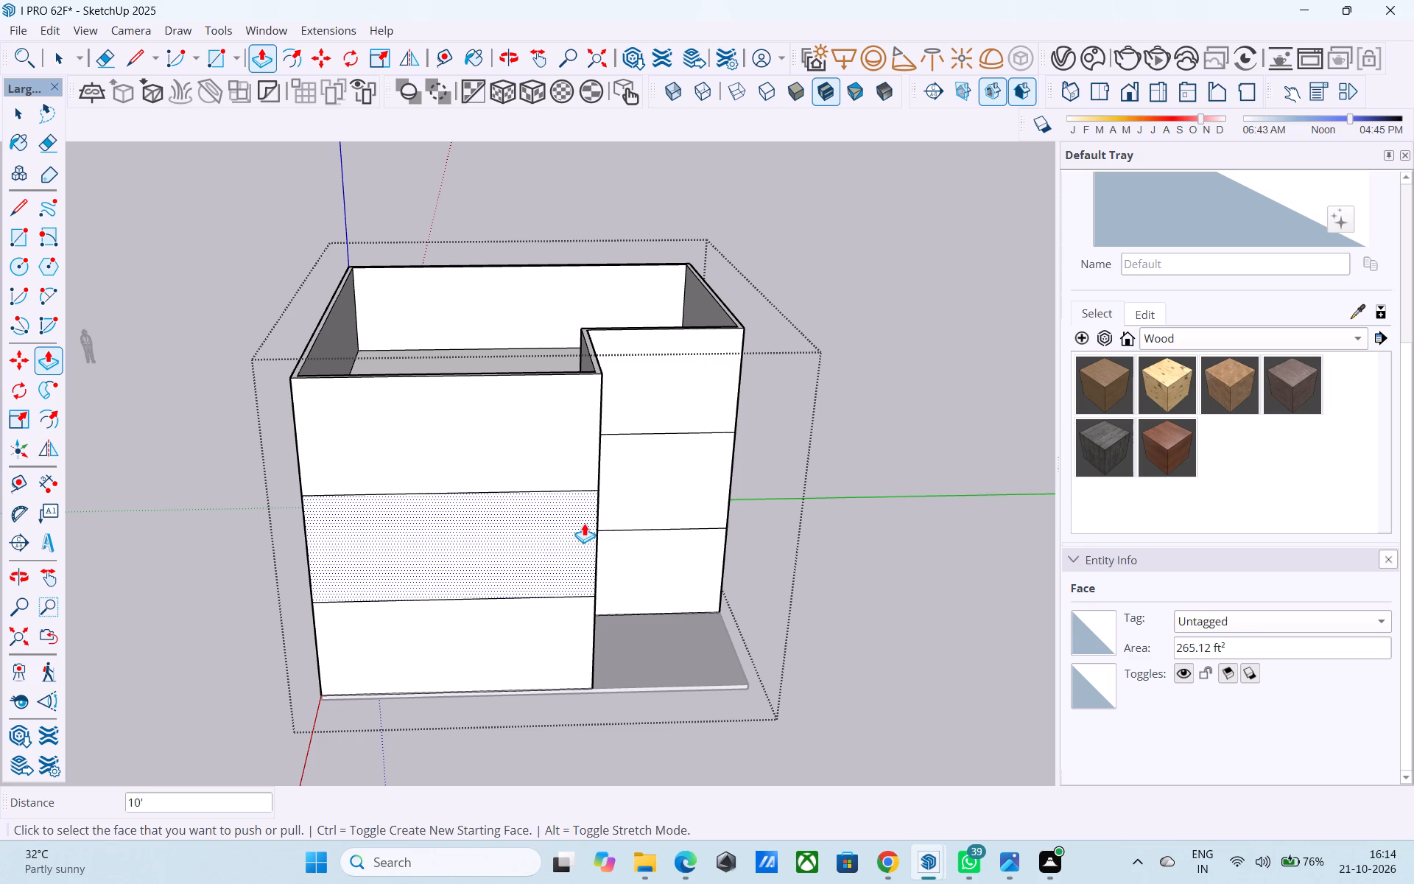
middle_click_drag(579, 526, 658, 488)
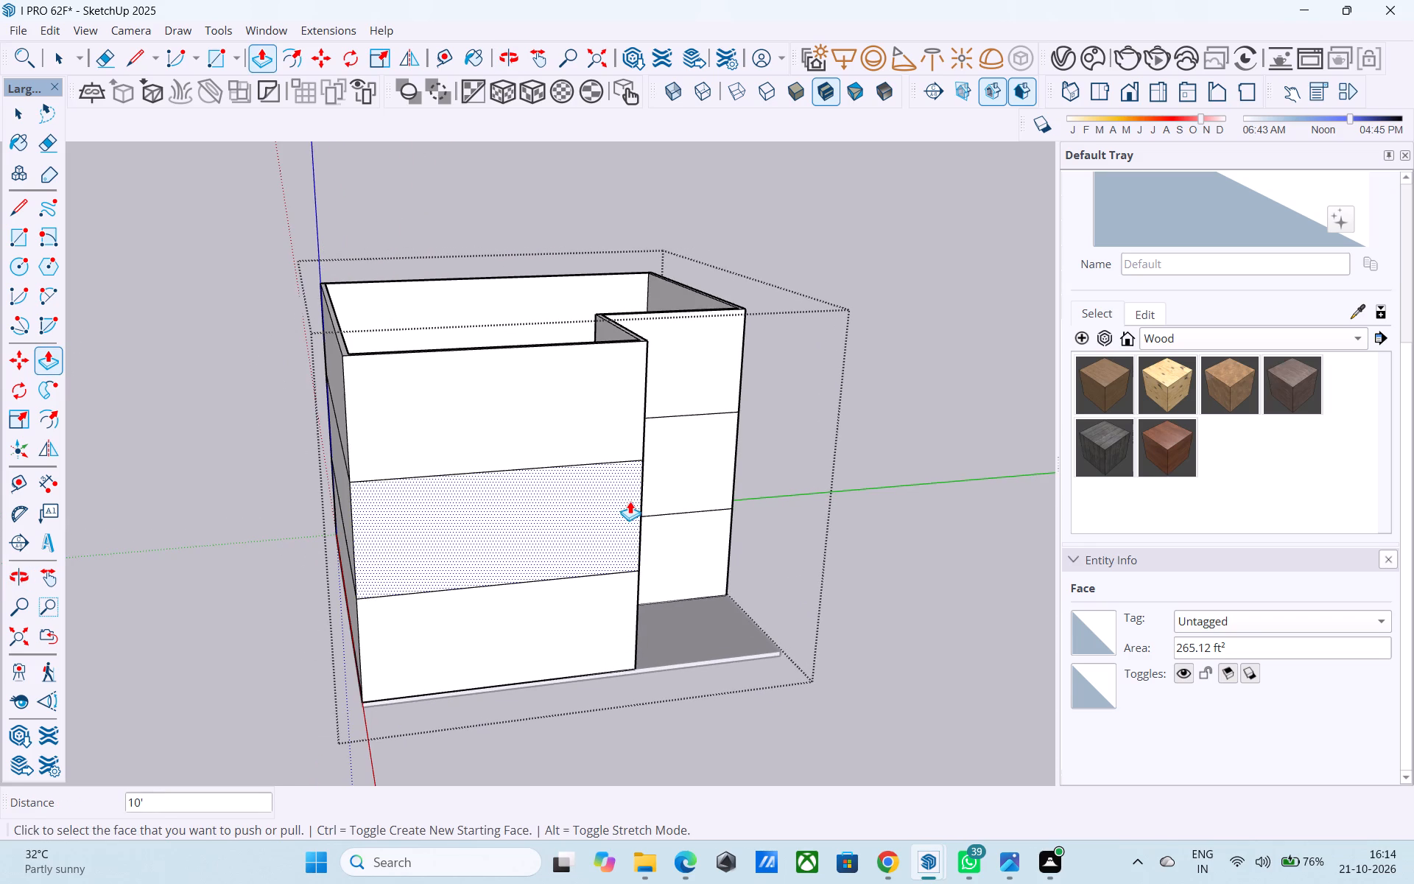
scroll(630, 499, "down", 4)
middle_click_drag(627, 521, 756, 475)
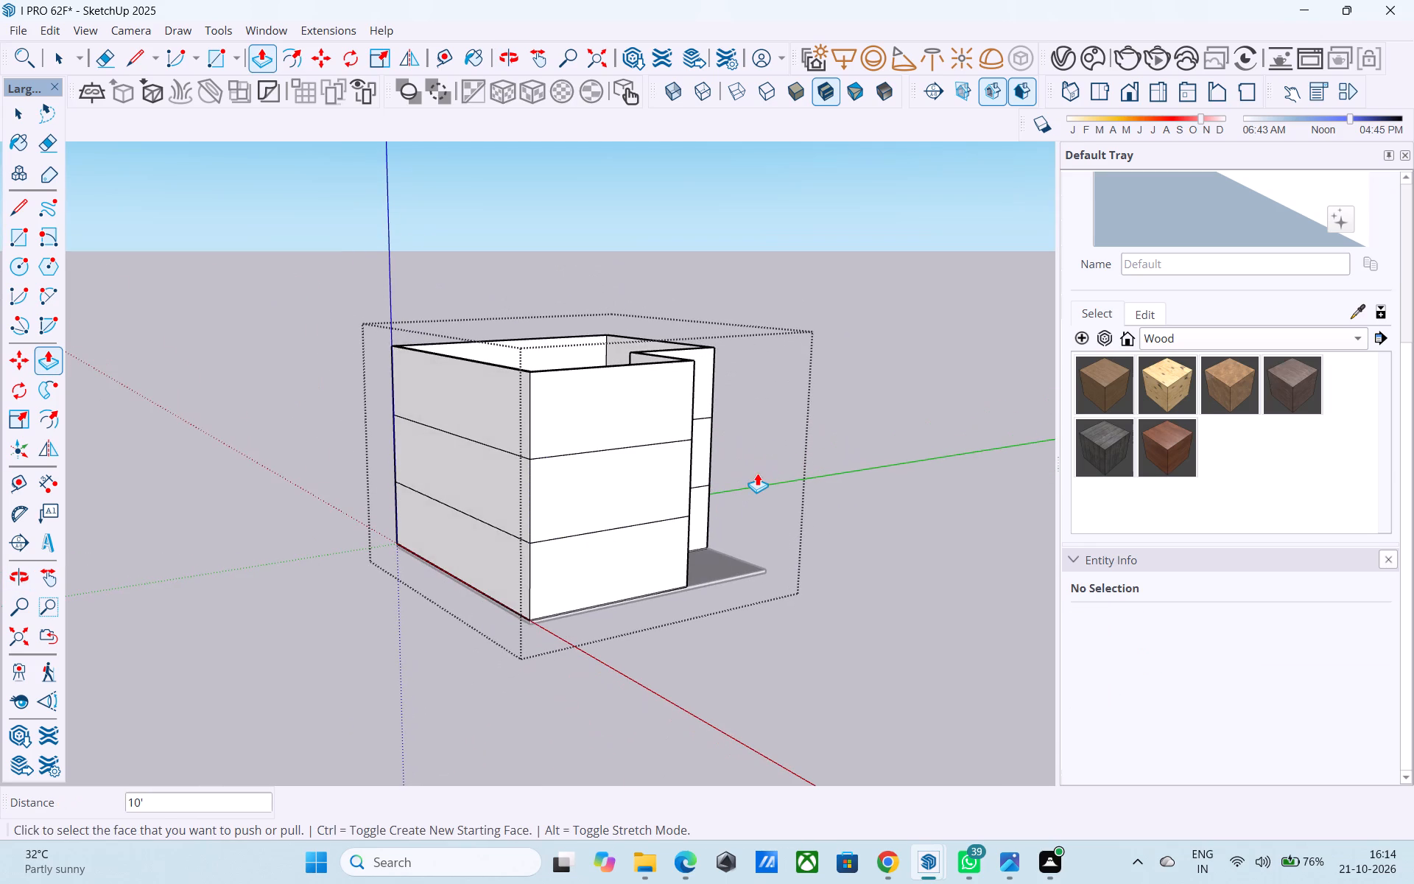
middle_click_drag(757, 472, 621, 695)
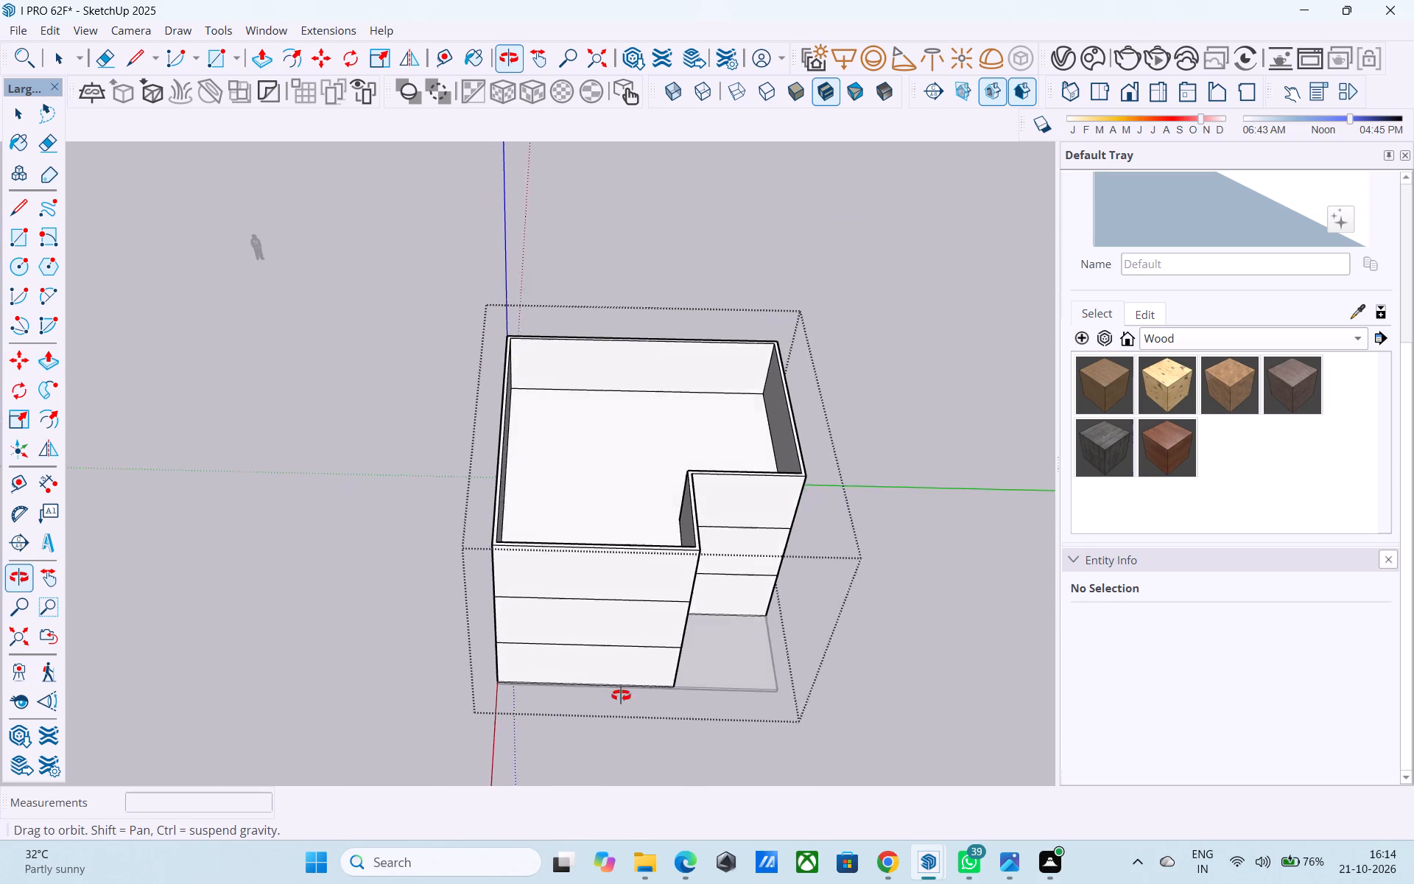
middle_click_drag(621, 695, 504, 387)
middle_click_drag(585, 456, 613, 371)
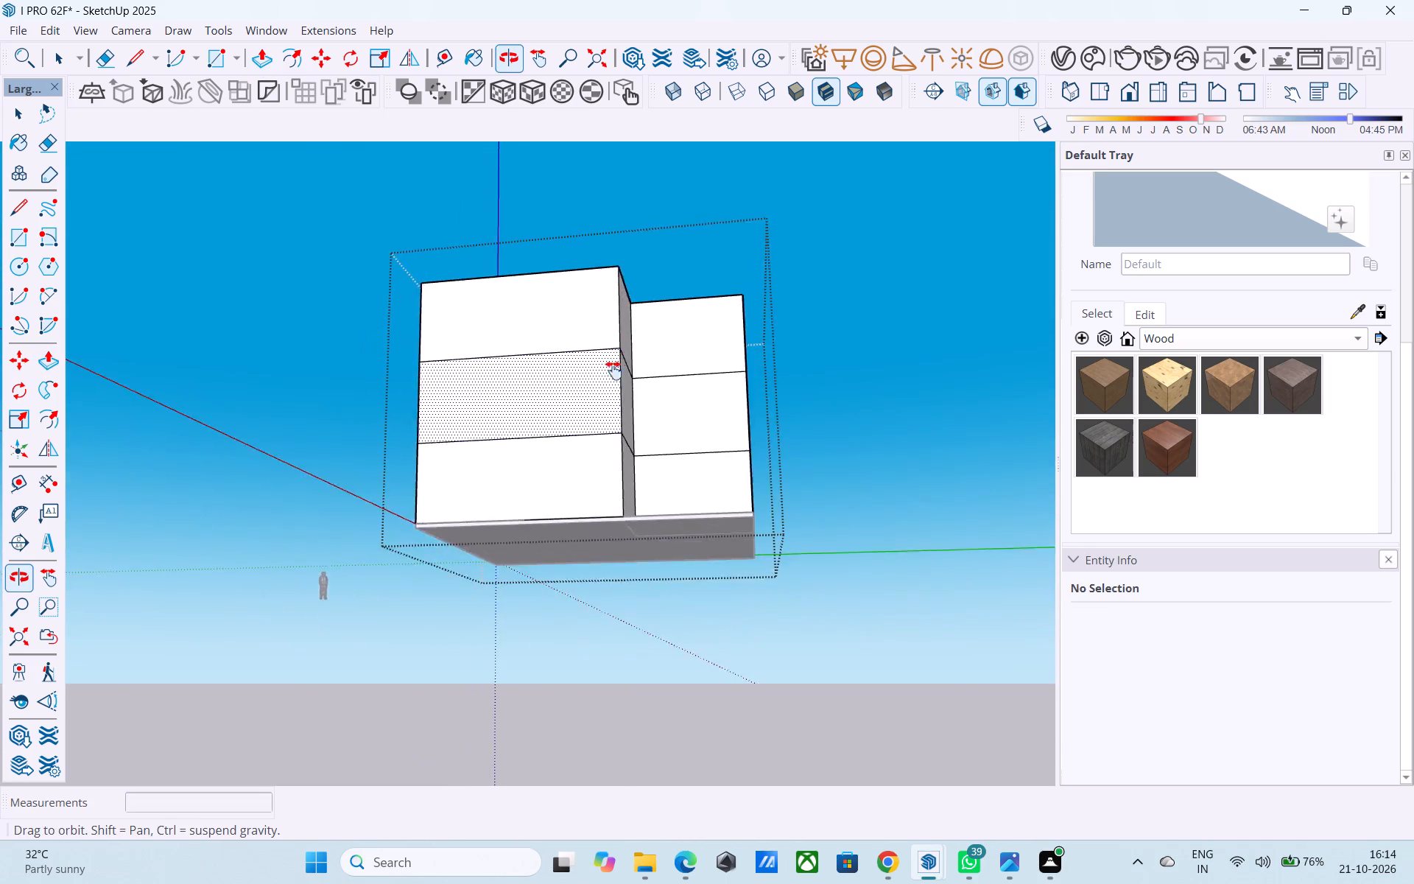
middle_click_drag(613, 371, 294, 511)
middle_click_drag(476, 552, 399, 625, "shift")
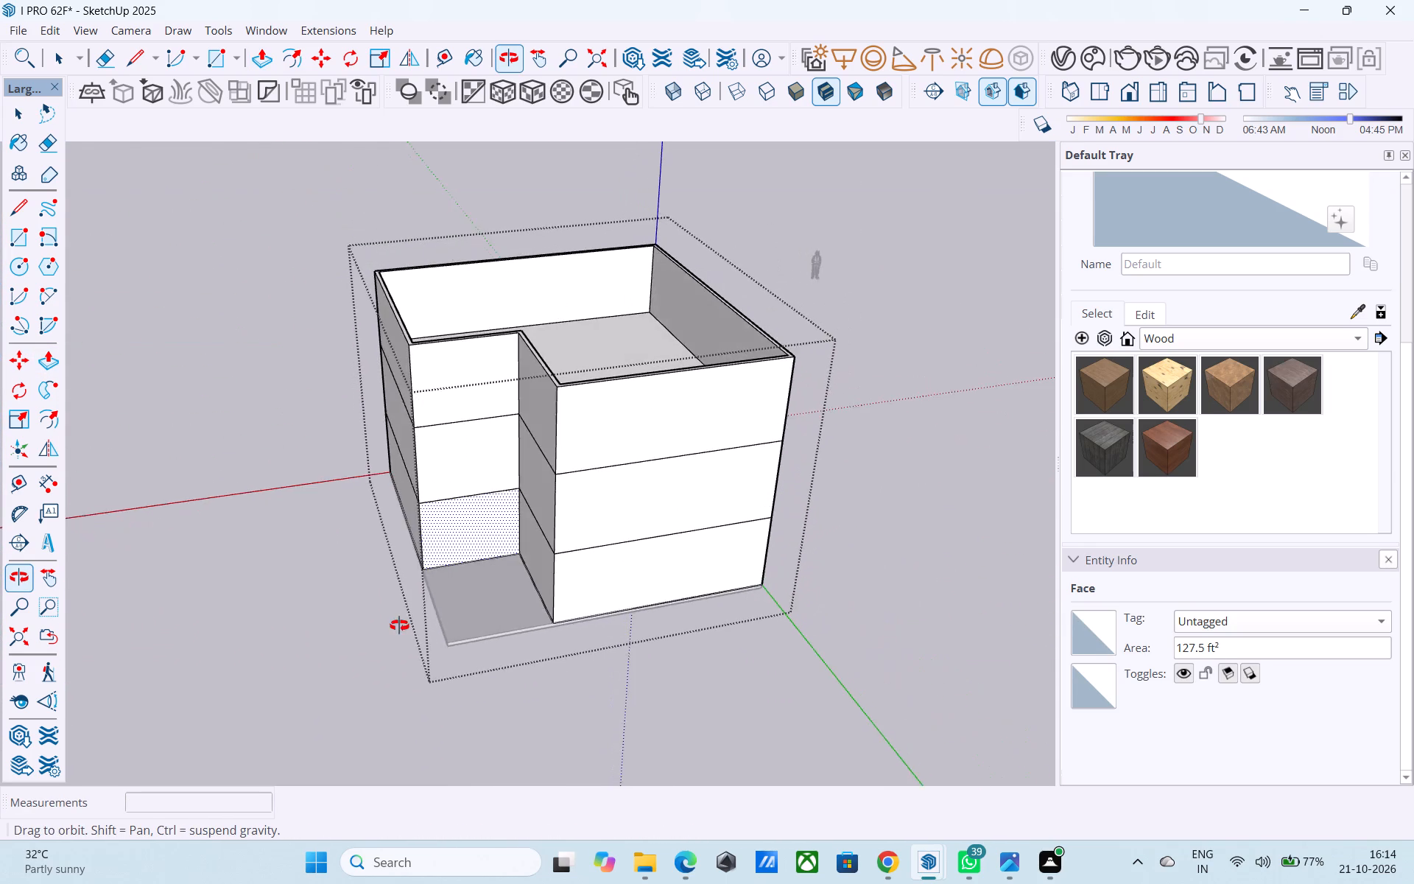
middle_click_drag(399, 625, 694, 620, "shift")
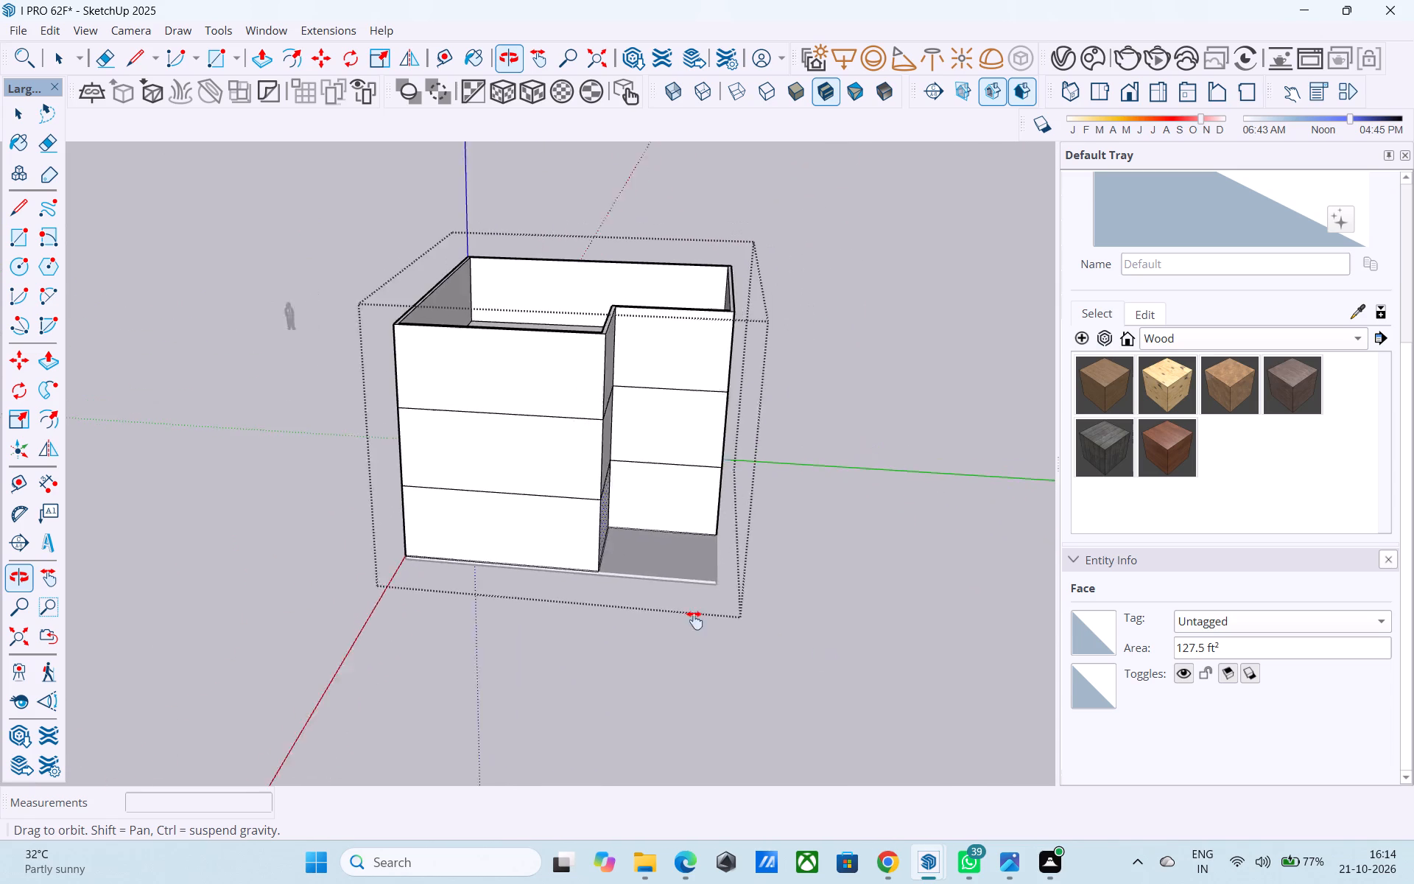
middle_click_drag(694, 620, 772, 518, "shift")
middle_click_drag(753, 446, 741, 496)
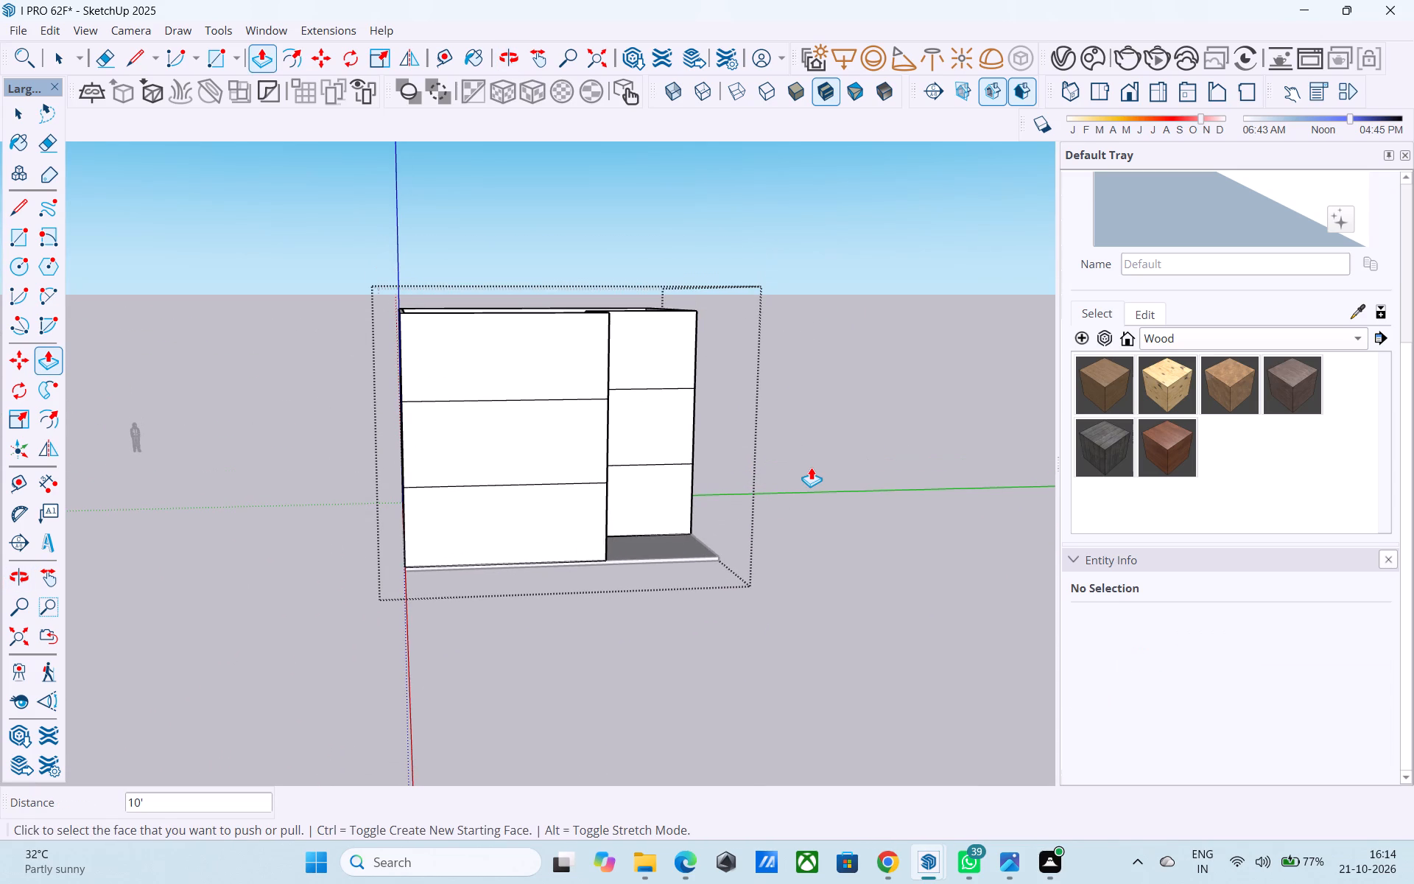
key("space")
left_click(811, 469)
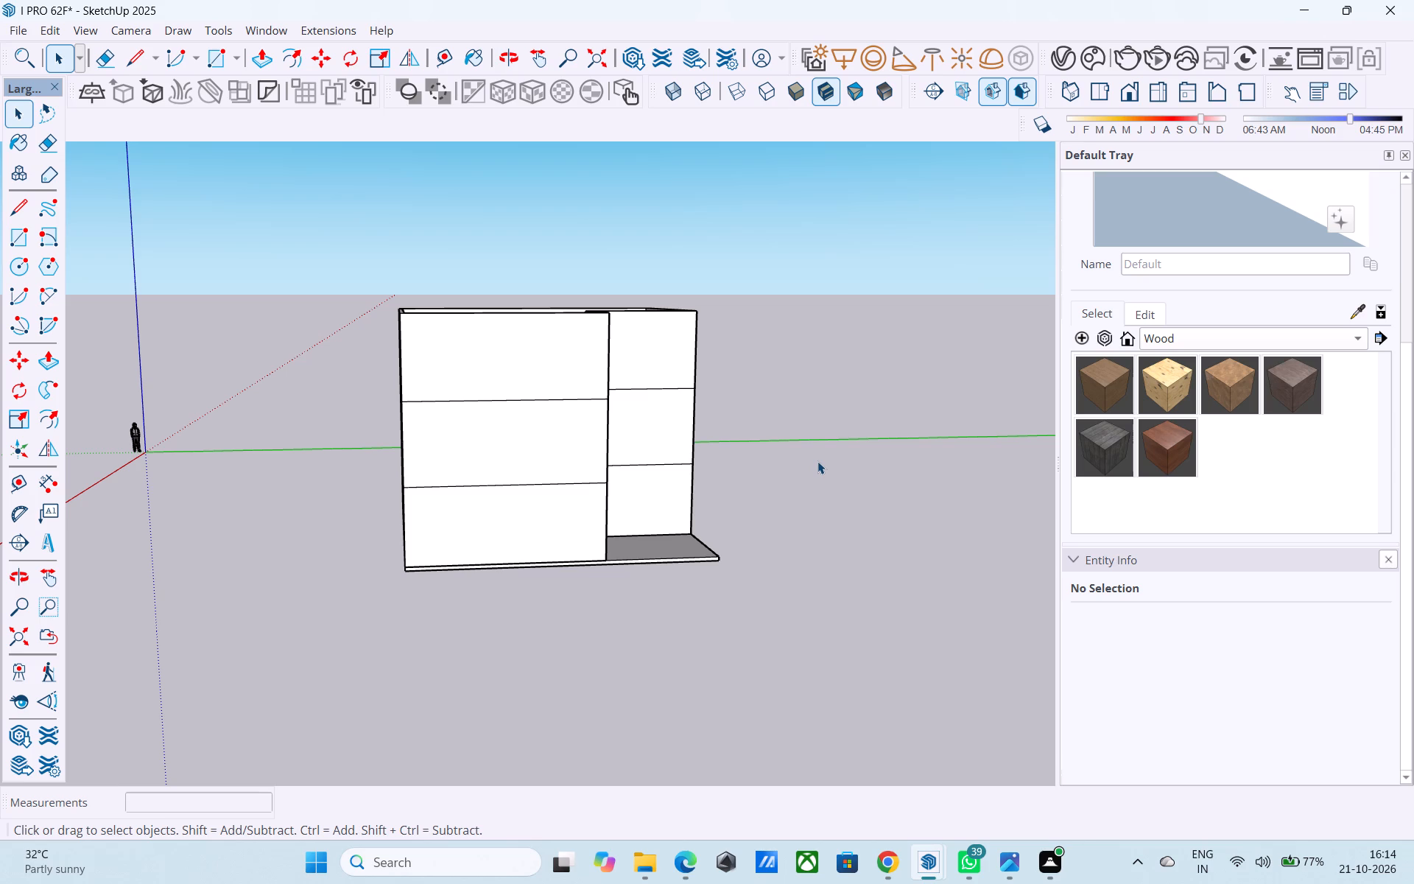
middle_click_drag(679, 365, 672, 396)
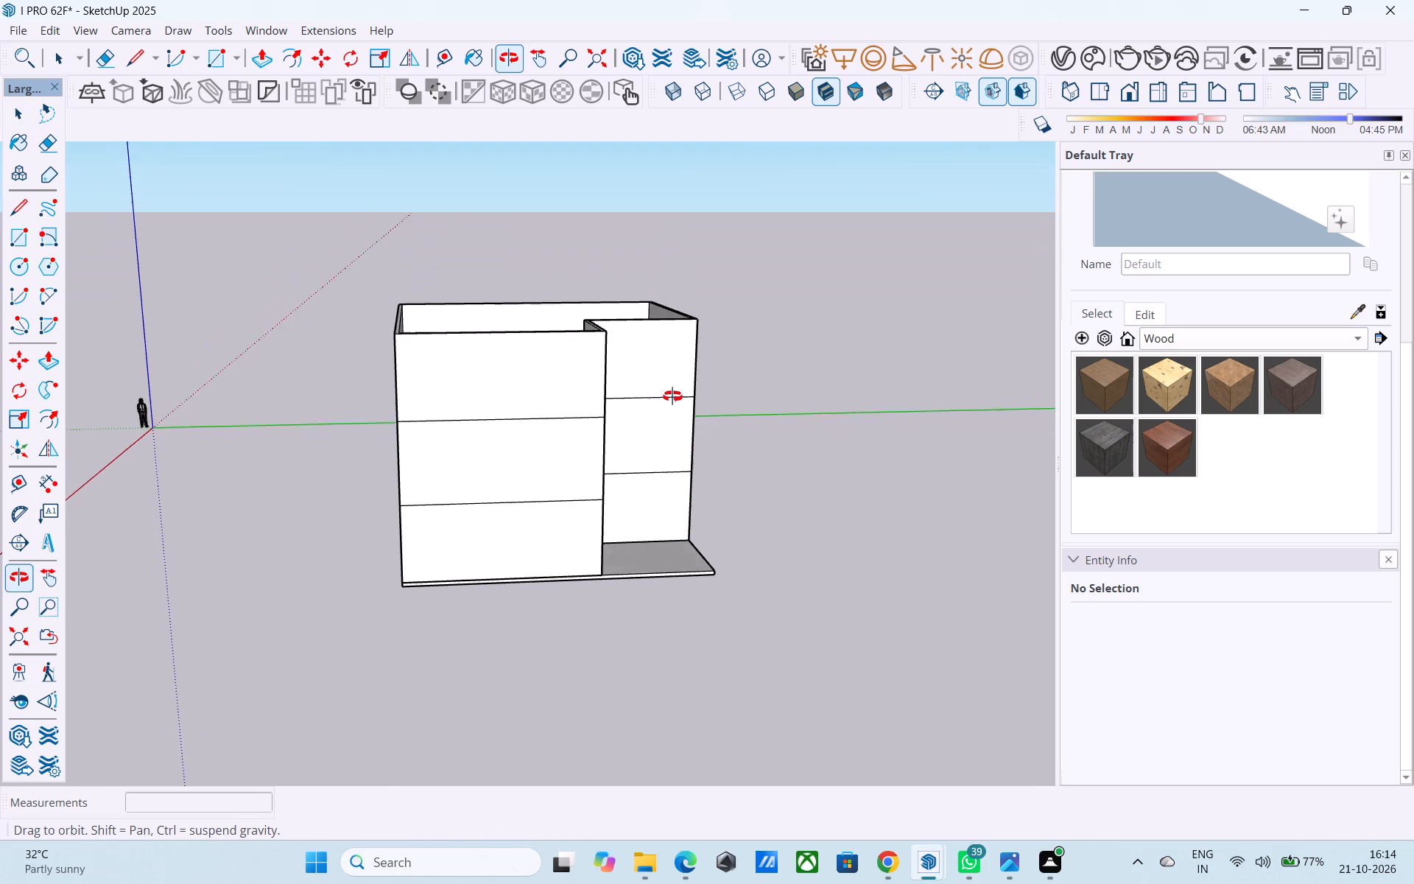
middle_click_drag(672, 396, 664, 357)
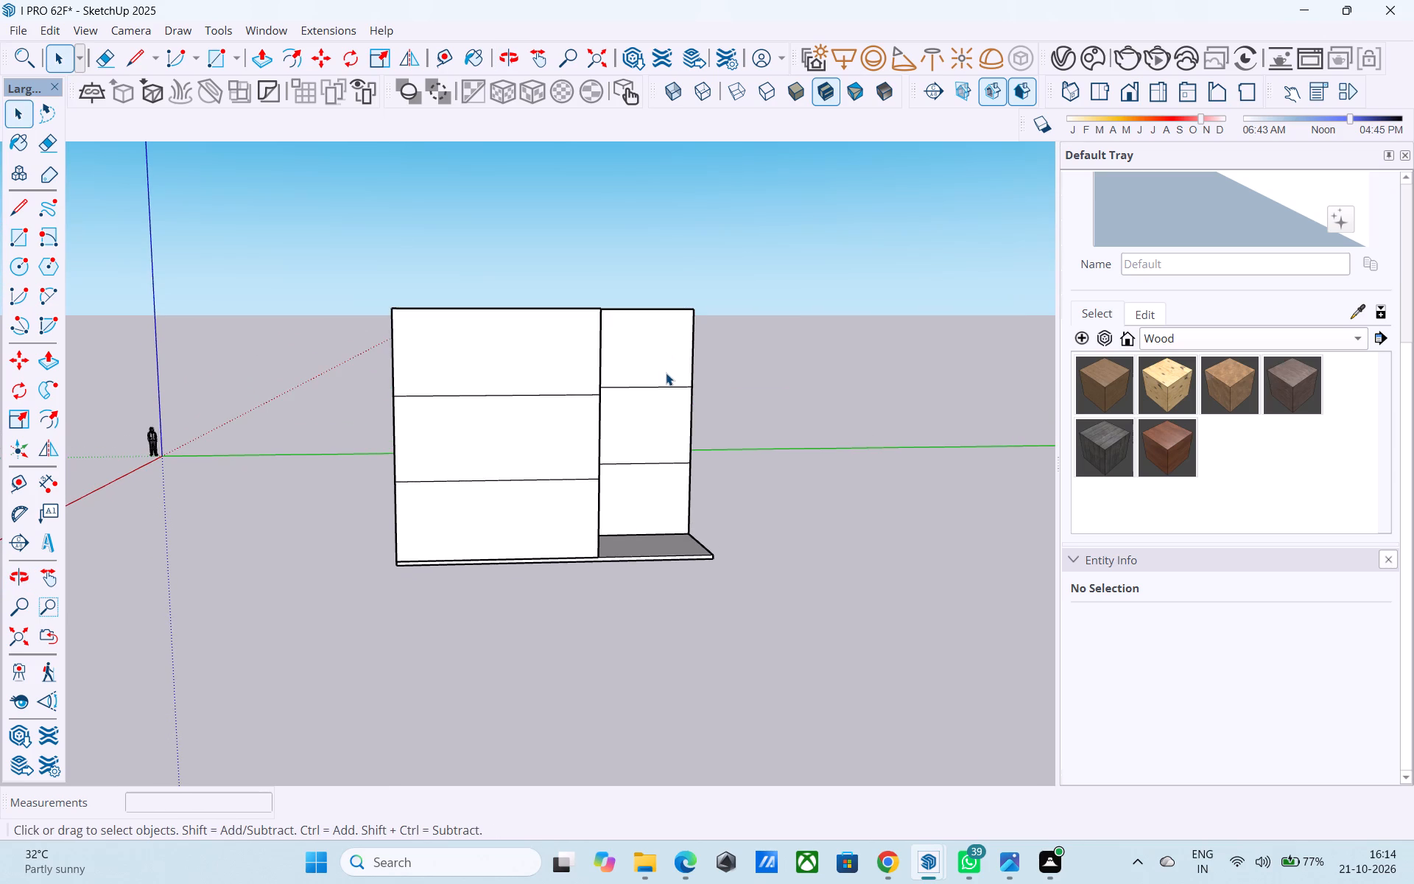
middle_click_drag(640, 386, 725, 457, "shift")
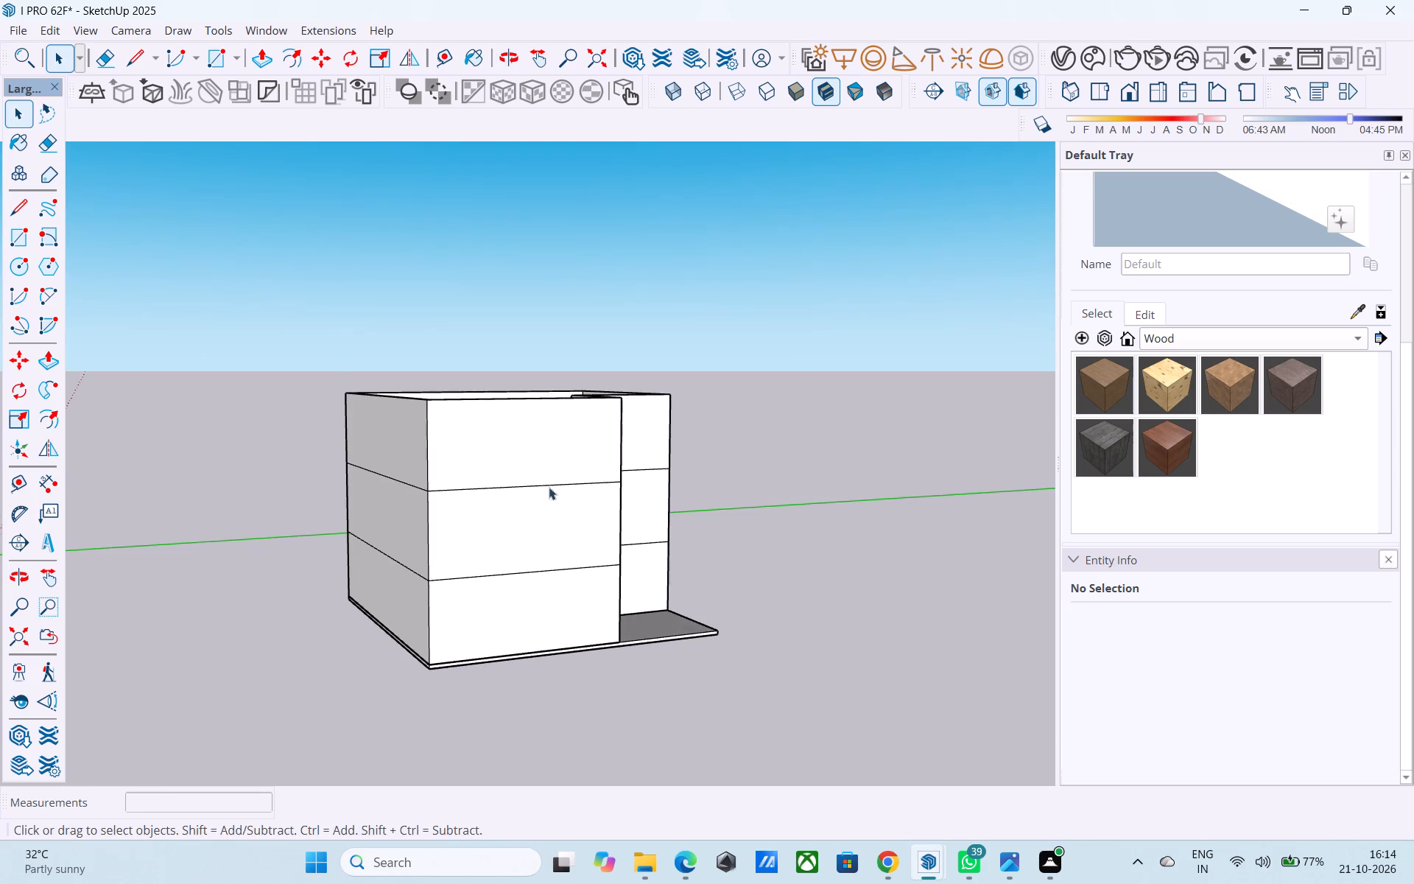
middle_click_drag(549, 487, 596, 497)
middle_click_drag(526, 552, 531, 499, "shift")
Reopen the building group and copy the middle storey's outer corner edge 12' along the wall leading to the recess.
scroll(473, 542, "up", 4)
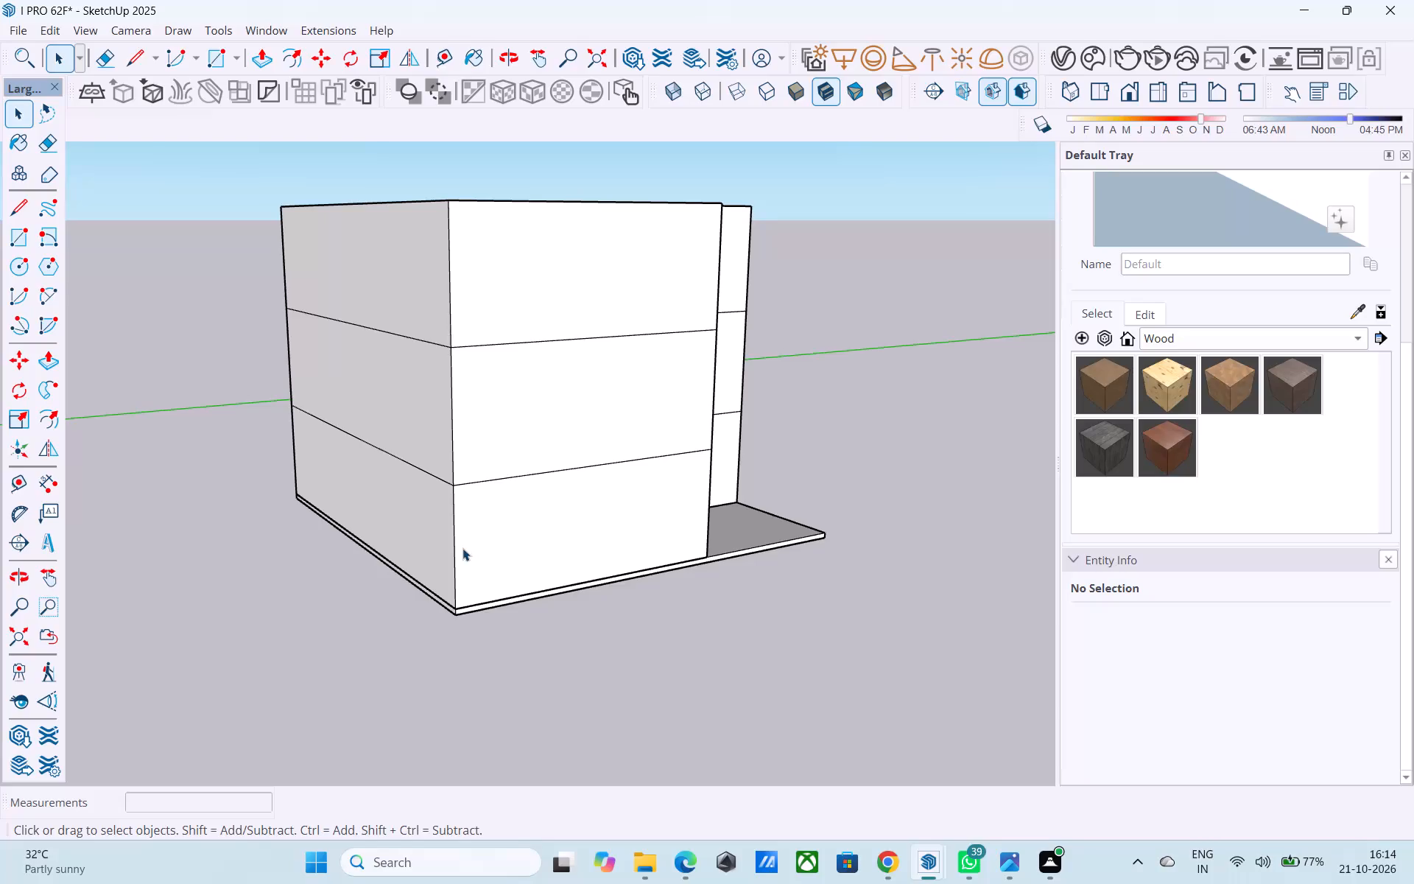
left_click(451, 544)
double_click(453, 538)
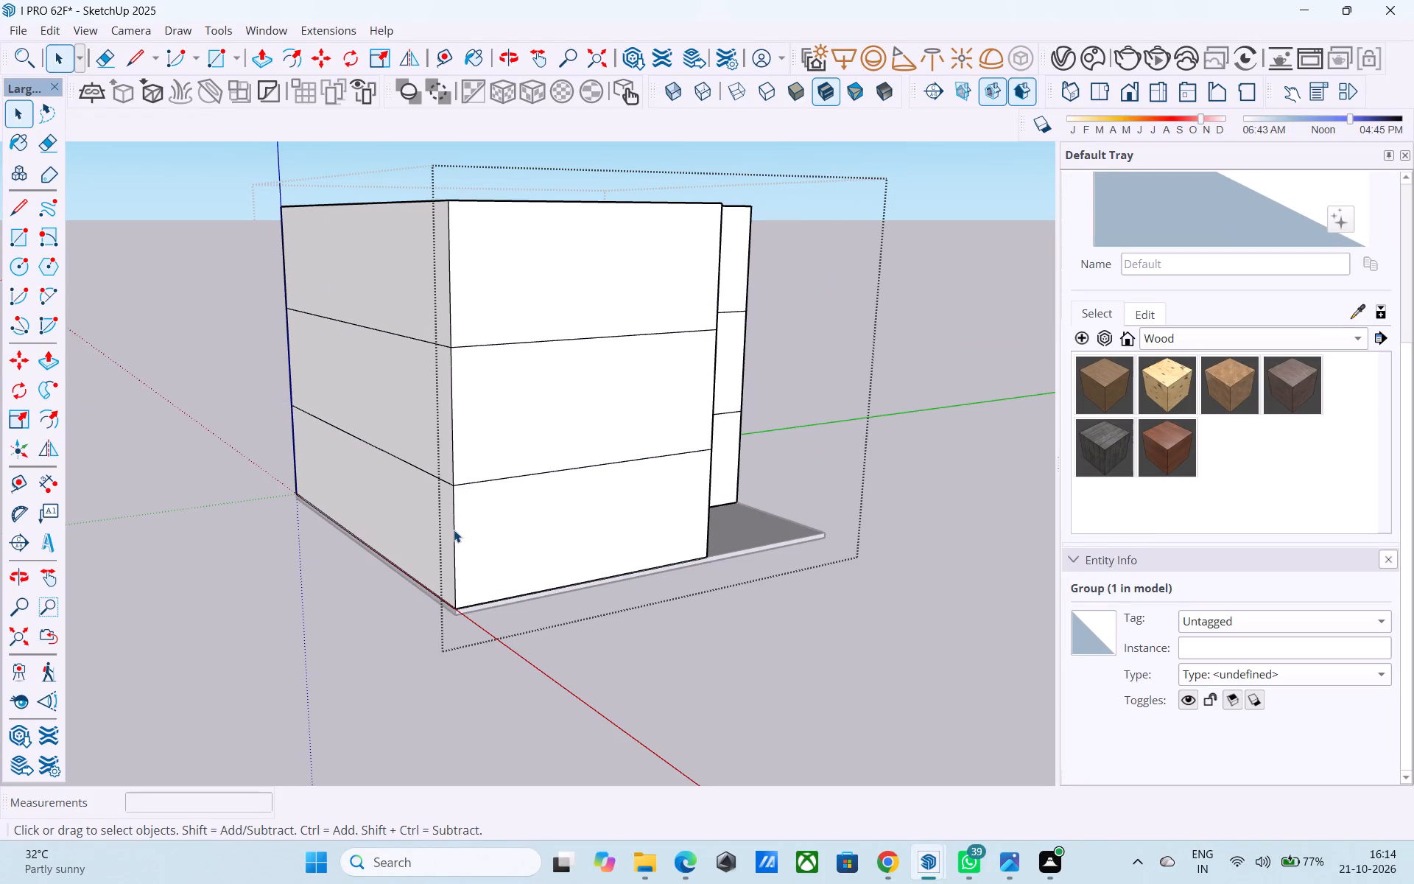
left_click(454, 528)
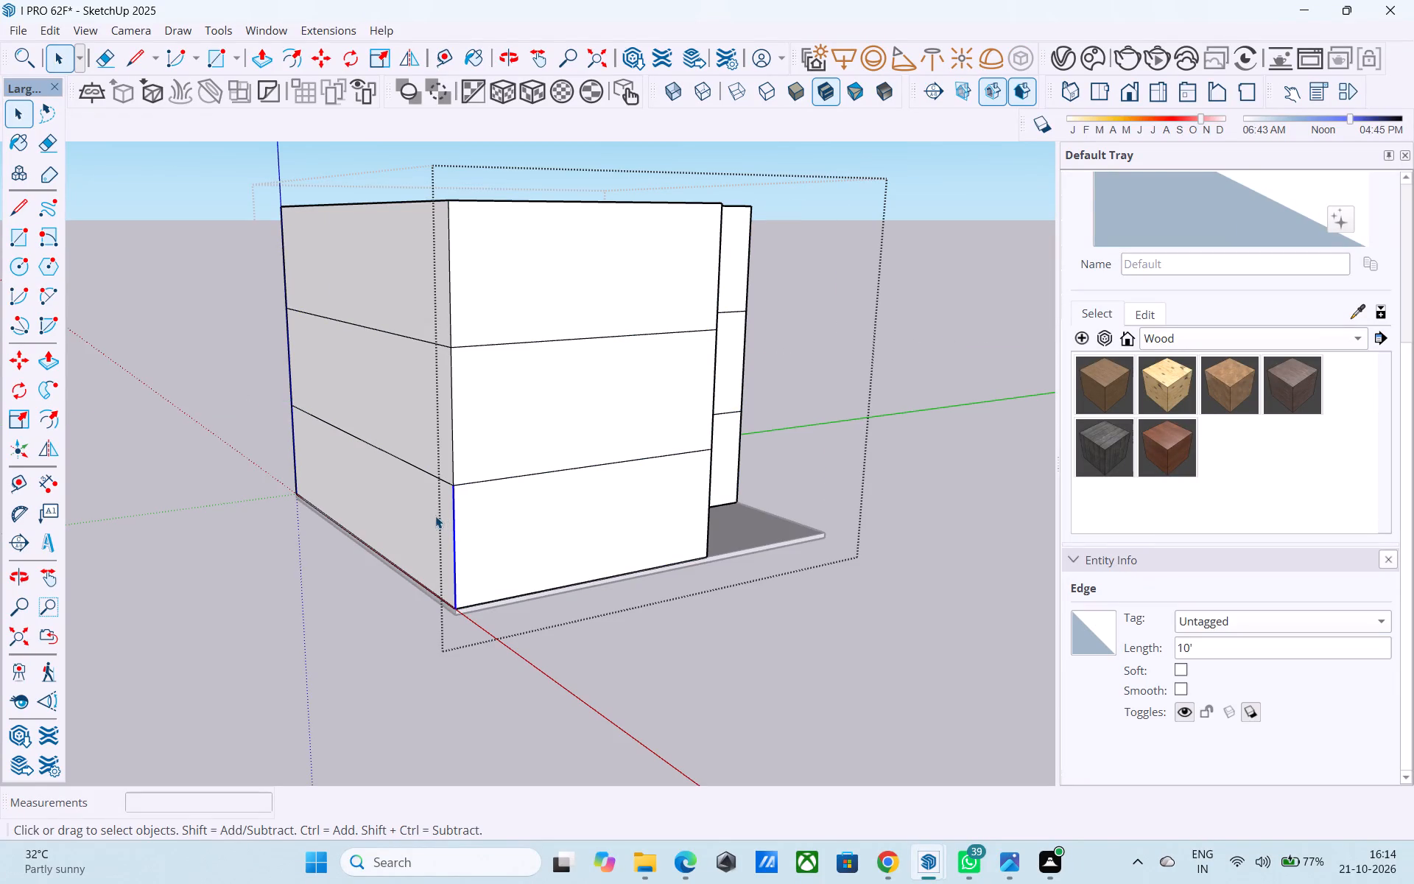
left_click(456, 449)
key("m")
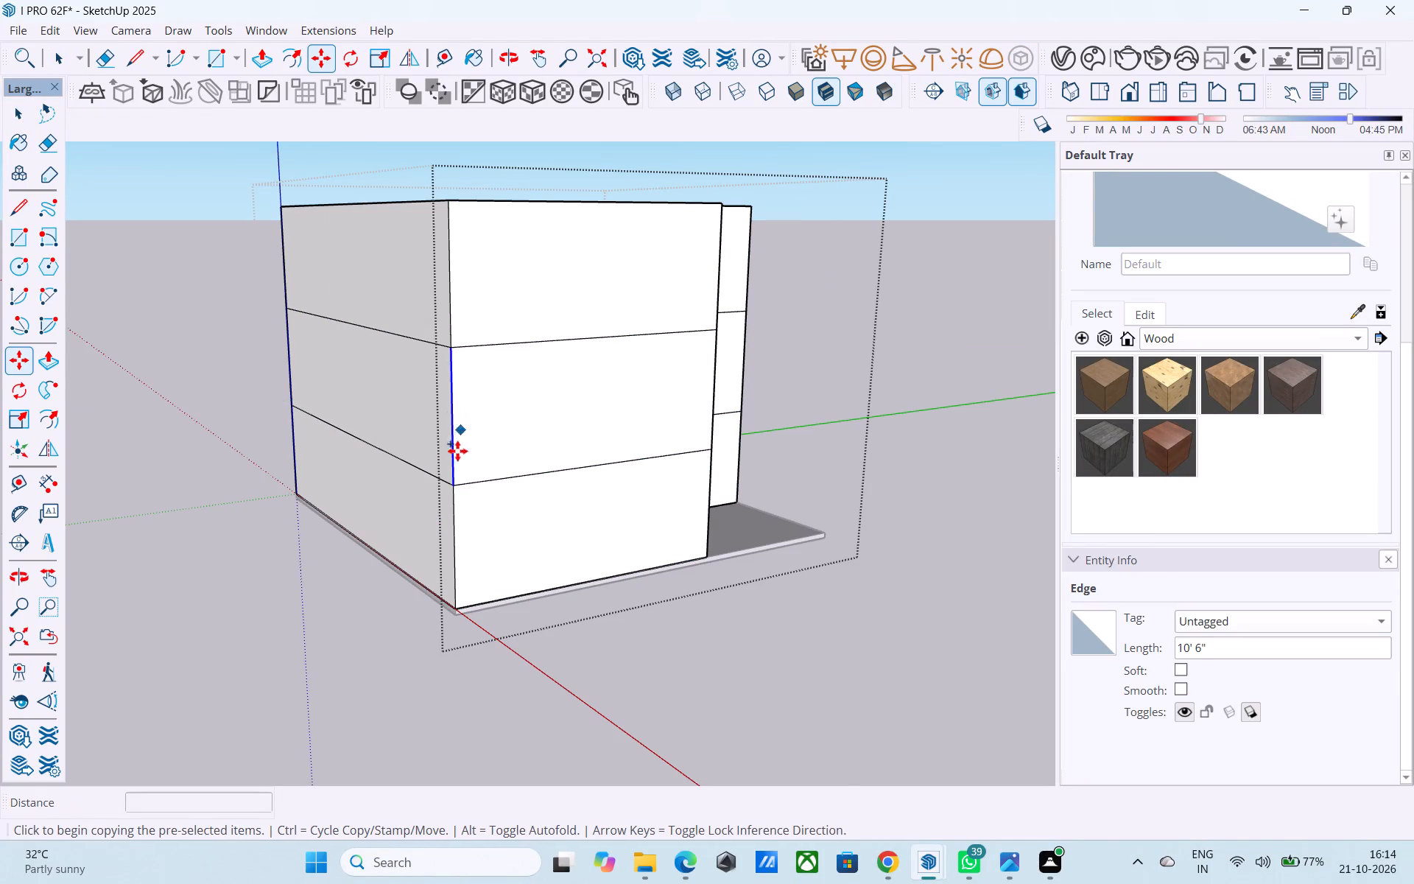
left_click(460, 487)
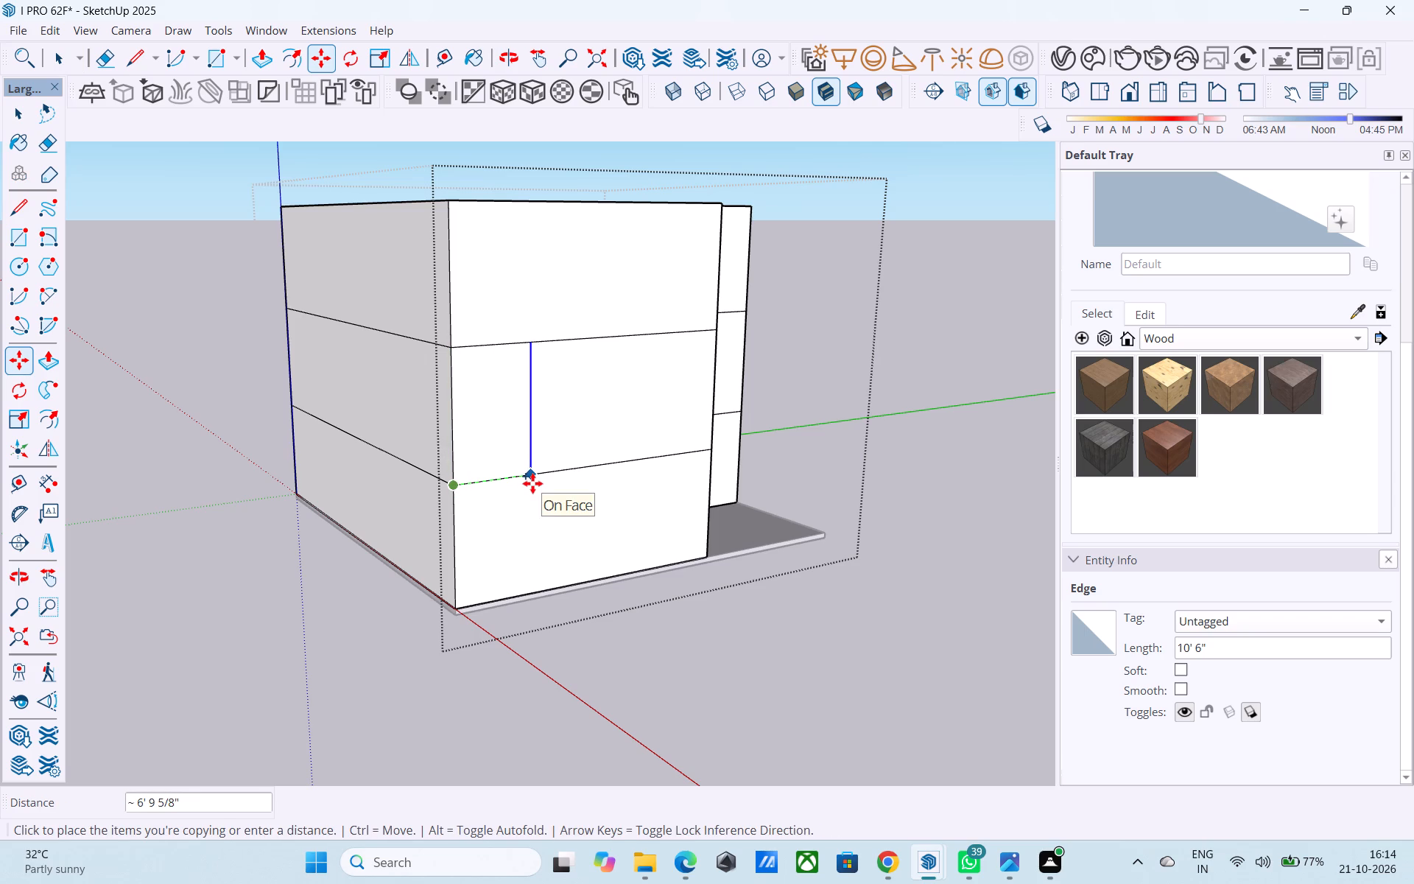
type("12'")
key("Return")
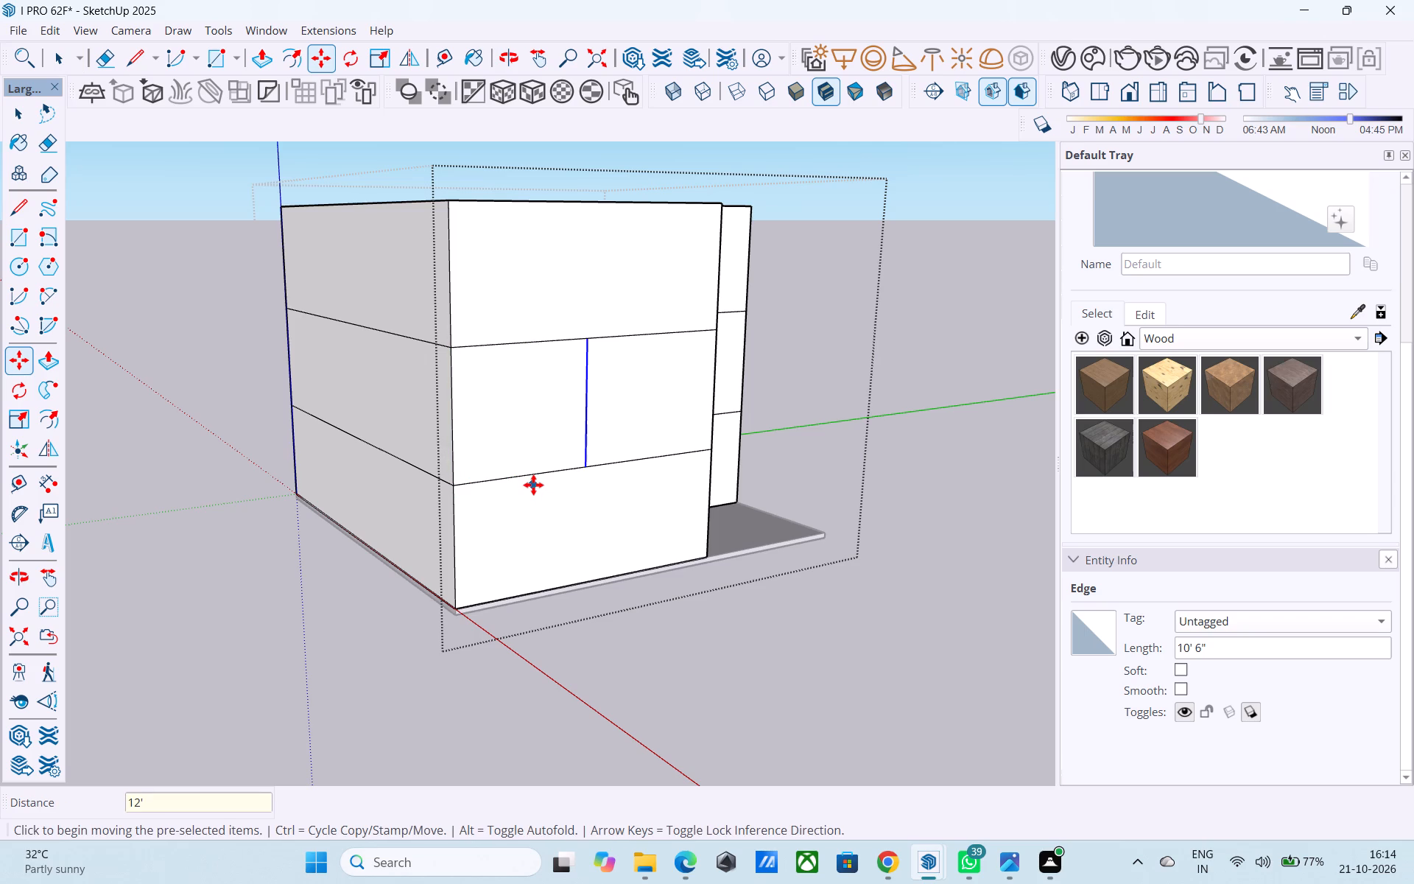
Copy the same middle-storey corner edge 12' along the adjoining side wall, parallel to the red axis.
middle_click_drag(413, 554, 422, 552)
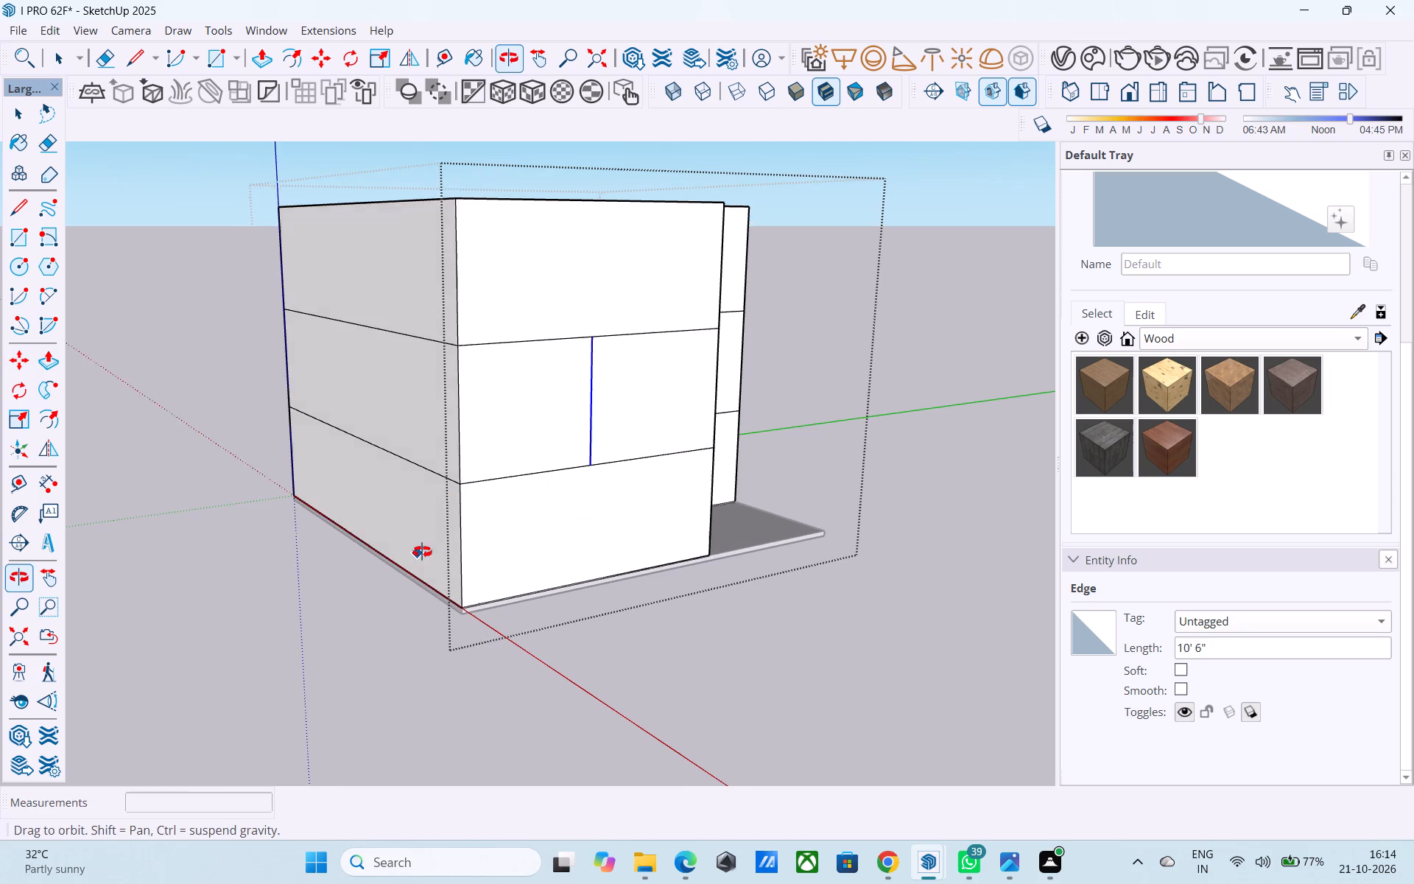
middle_click_drag(422, 552, 431, 557)
middle_click_drag(460, 438, 488, 460)
scroll(488, 460, "up", 4)
key("space")
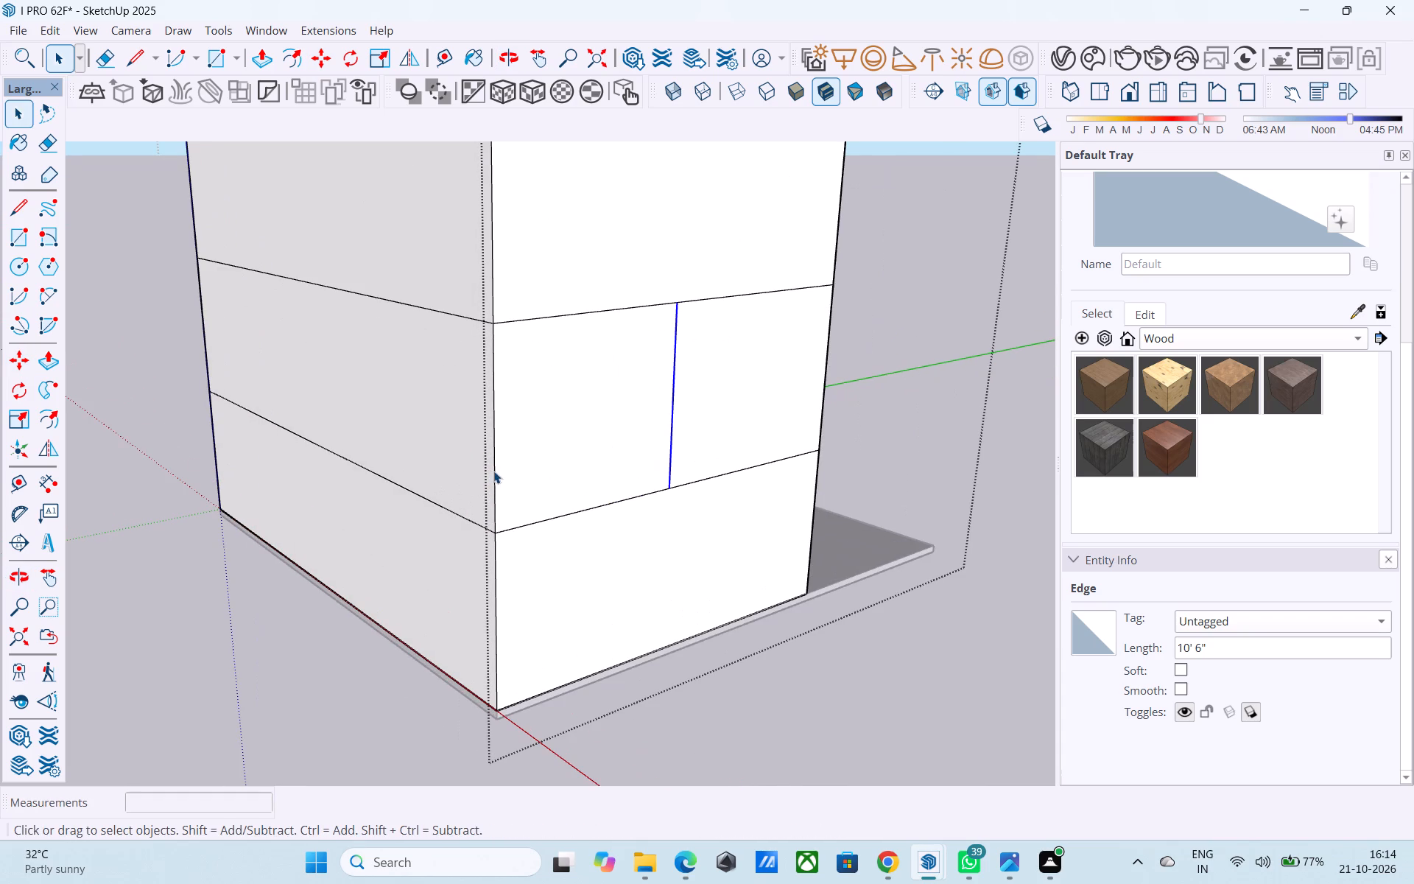
left_click(494, 471)
key("m")
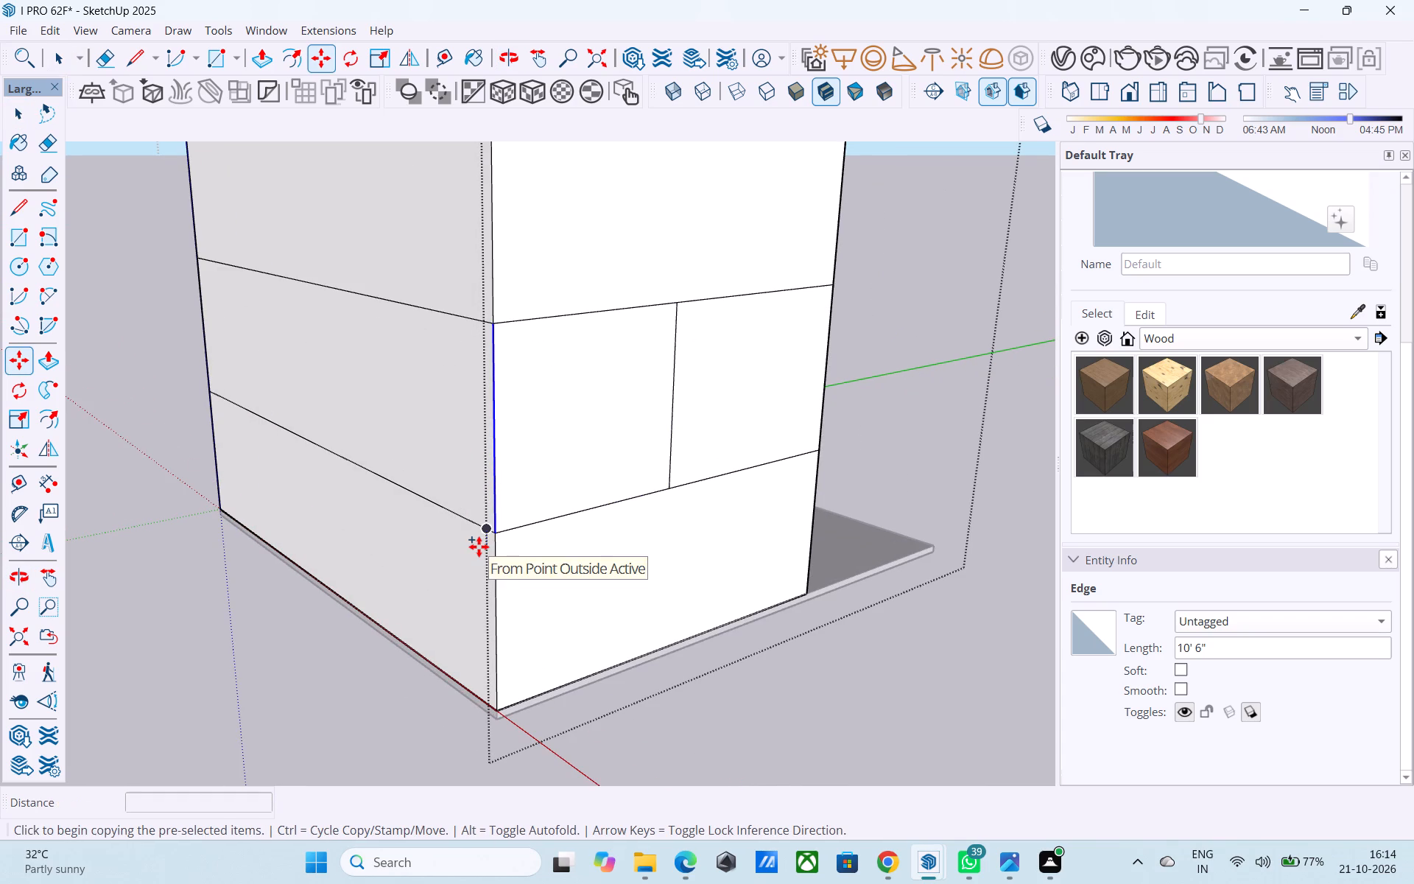
left_click(495, 533)
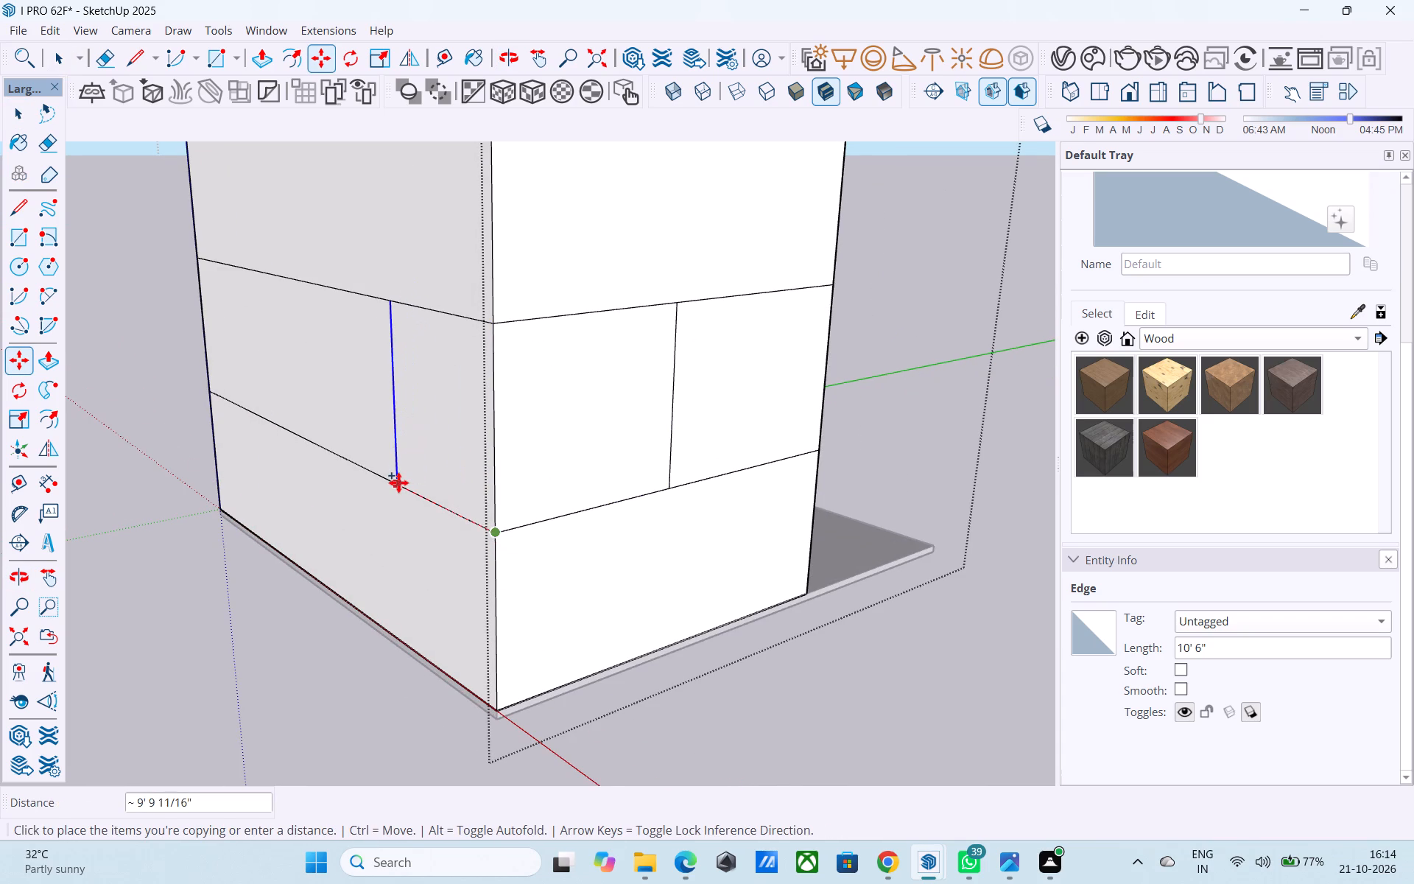
left_click(385, 474)
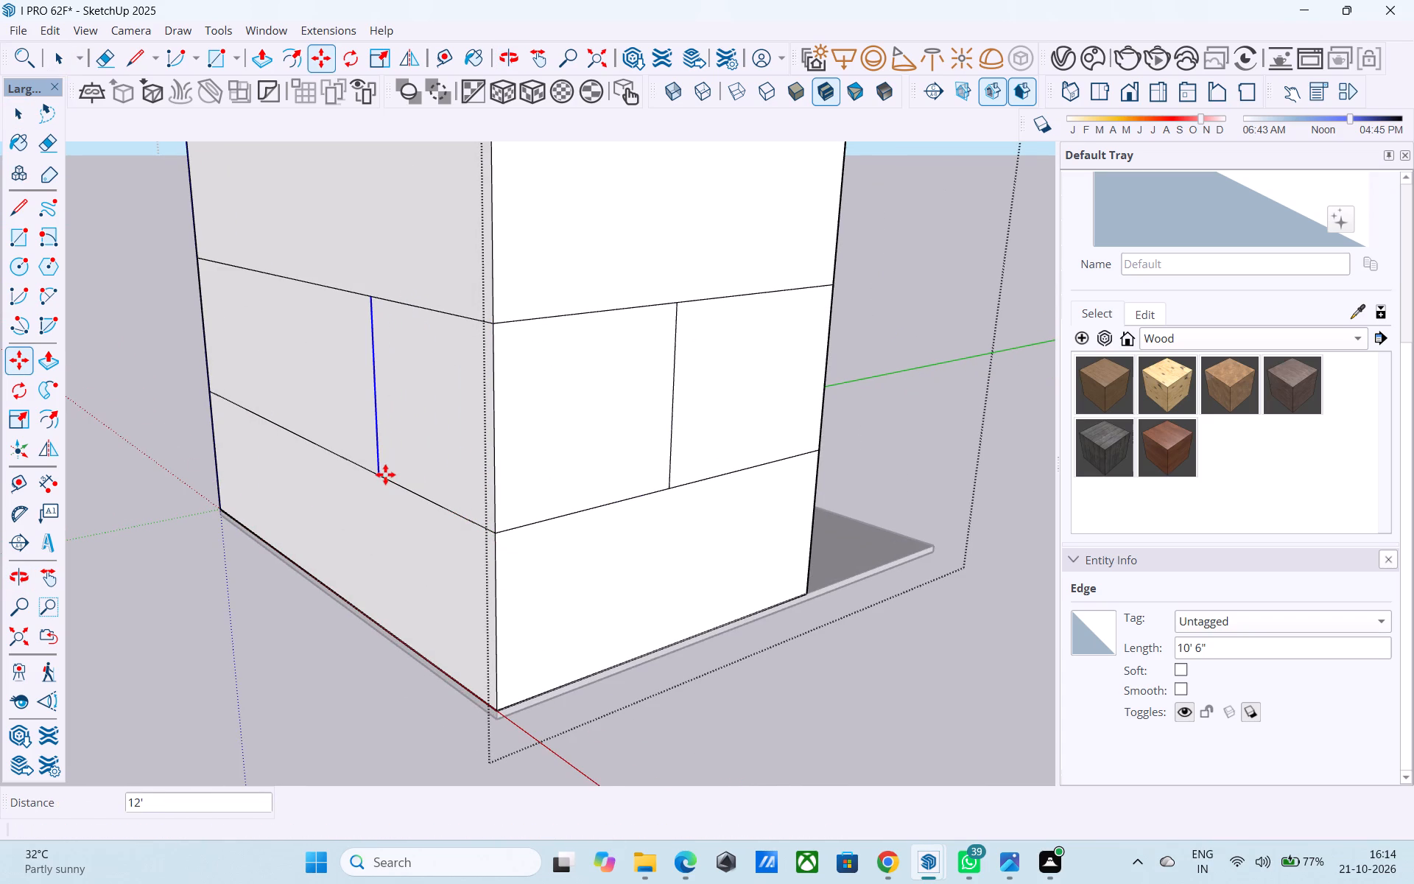
Examine the two new vertical lines on the middle storey's walls around the corner and from above.
middle_click_drag(359, 457, 225, 452)
middle_click_drag(256, 480, 371, 457, "shift")
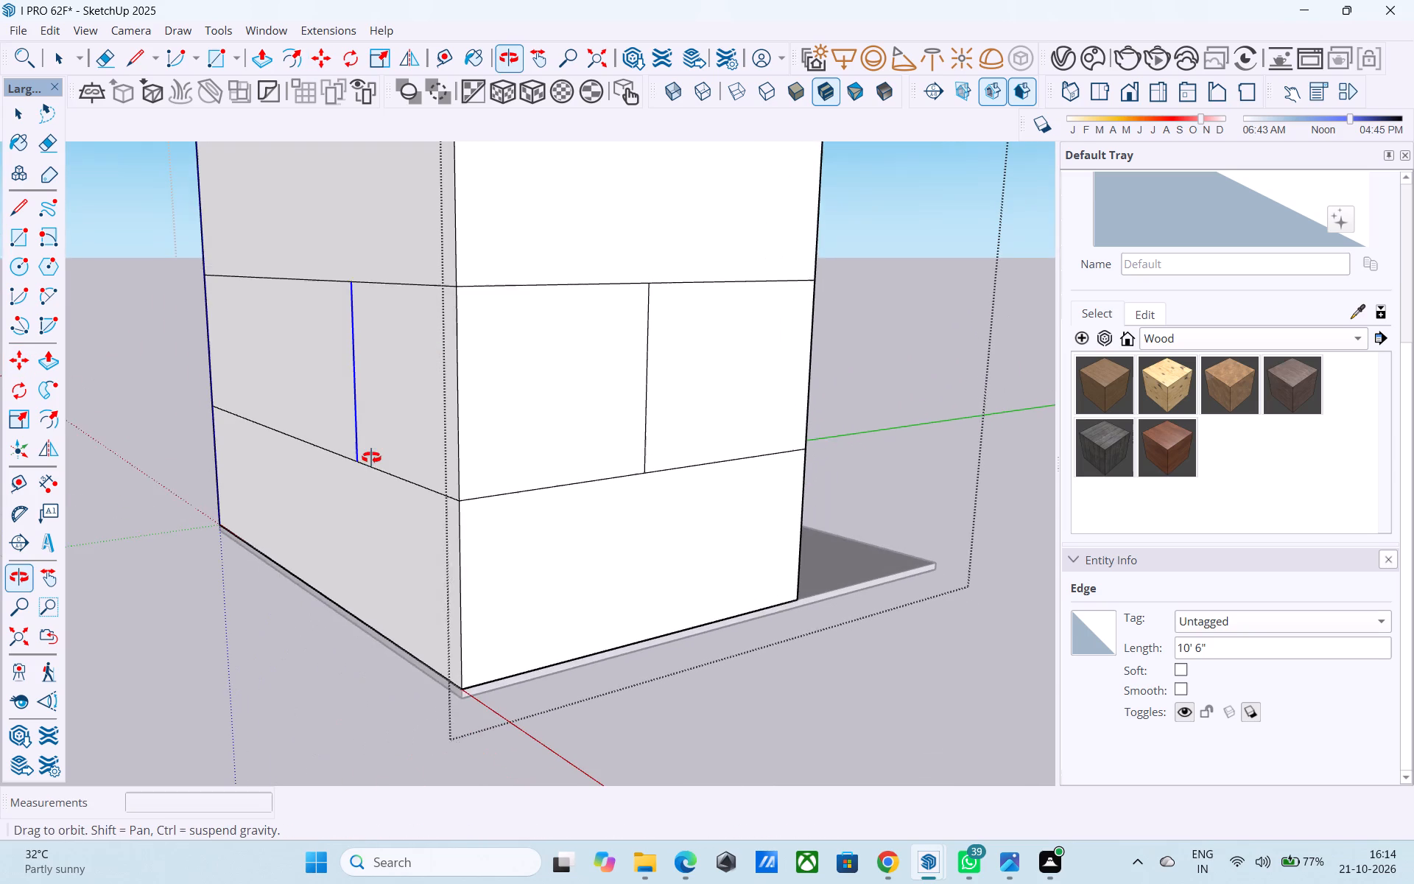
middle_click_drag(371, 457, 371, 457, "shift")
middle_click_drag(418, 408, 424, 513, "shift")
scroll(424, 513, "down", 4)
middle_click_drag(435, 507, 392, 572)
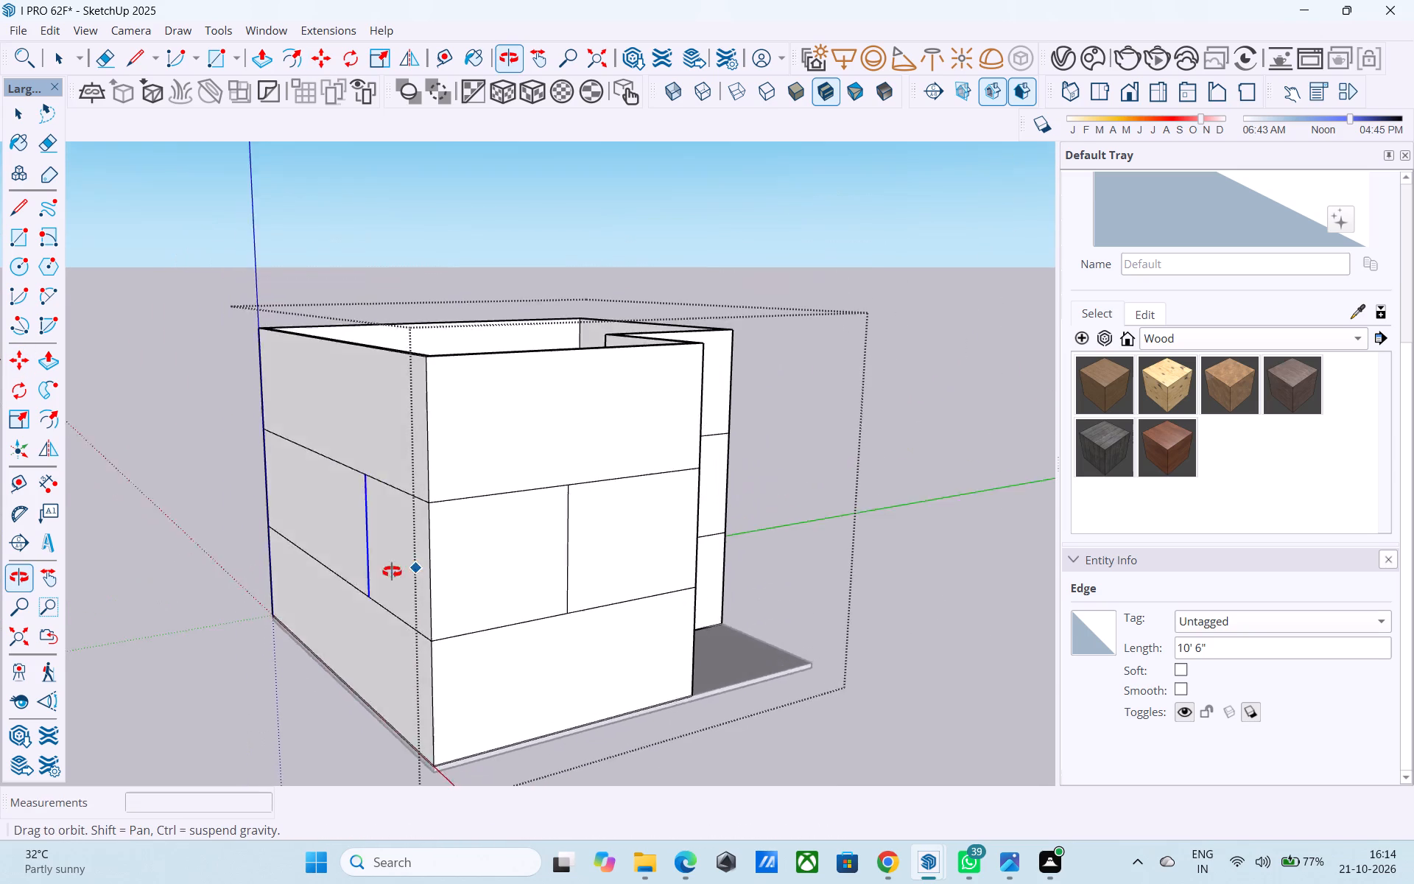
middle_click_drag(392, 572, 402, 709)
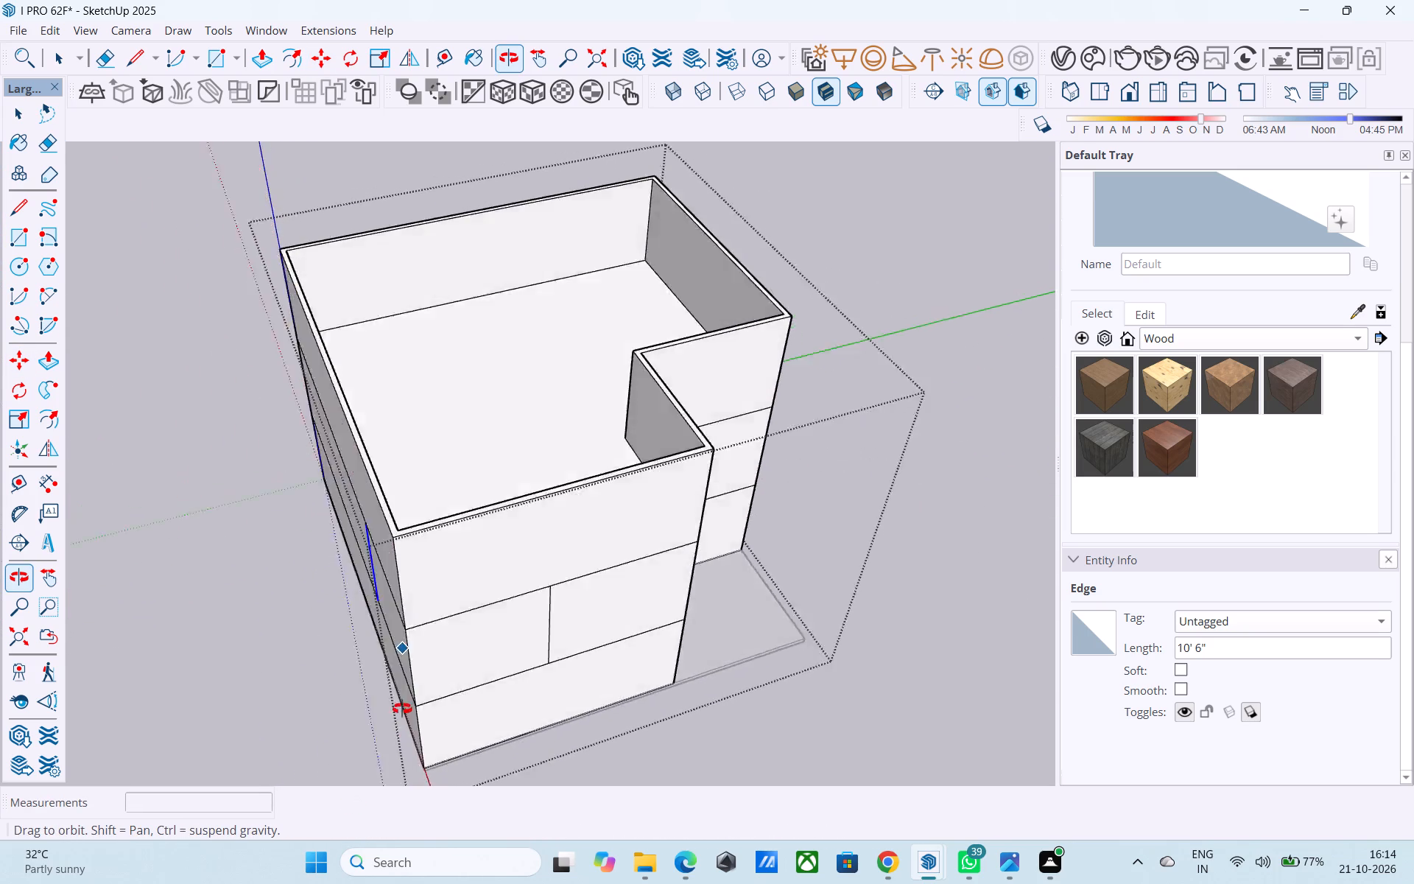
middle_click_drag(402, 709, 500, 634)
middle_click_drag(487, 632, 365, 605)
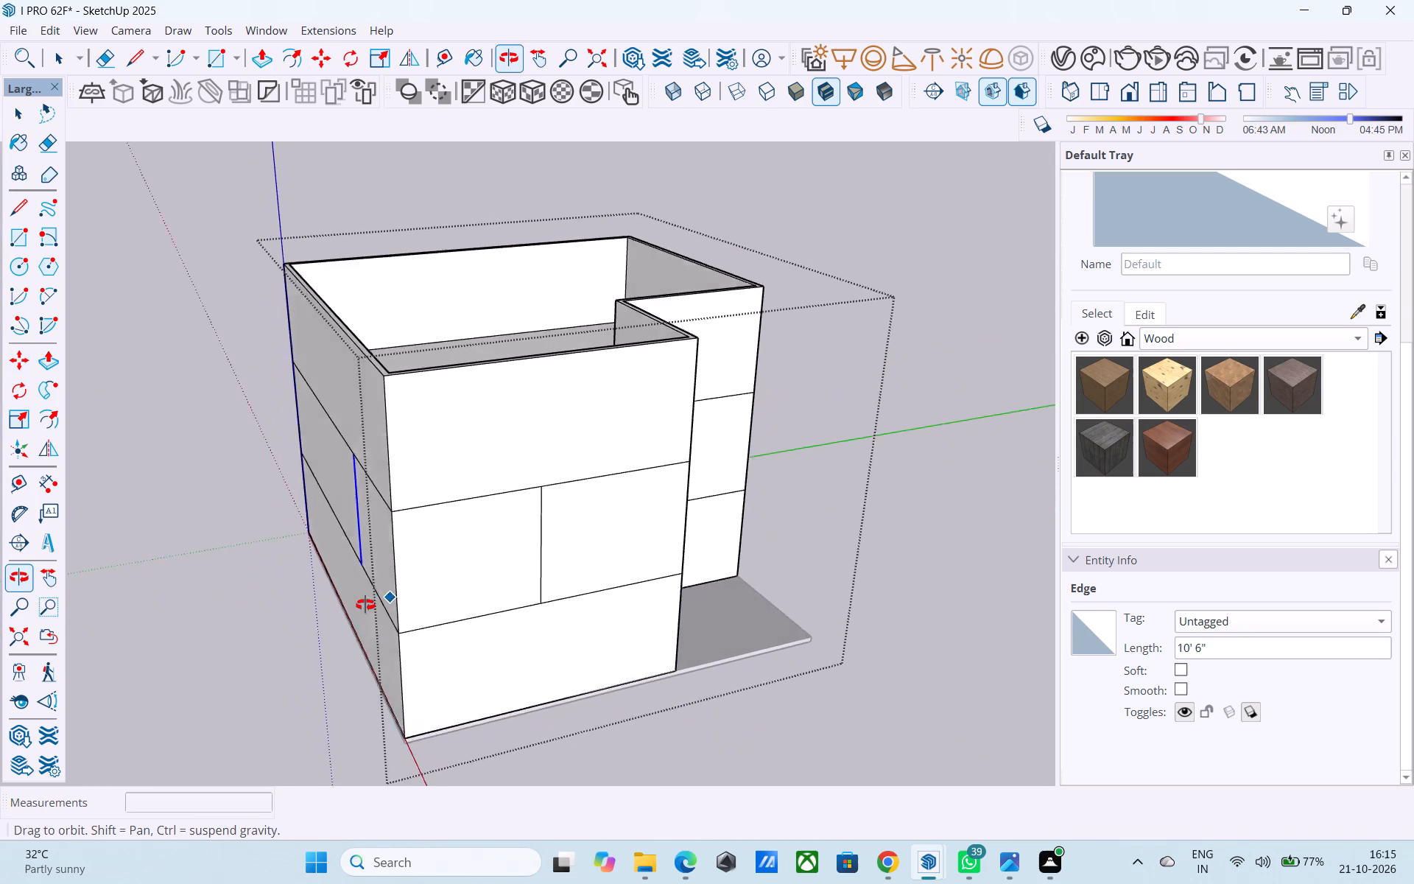
middle_click_drag(365, 605, 367, 611)
middle_click_drag(405, 590, 454, 600, "shift")
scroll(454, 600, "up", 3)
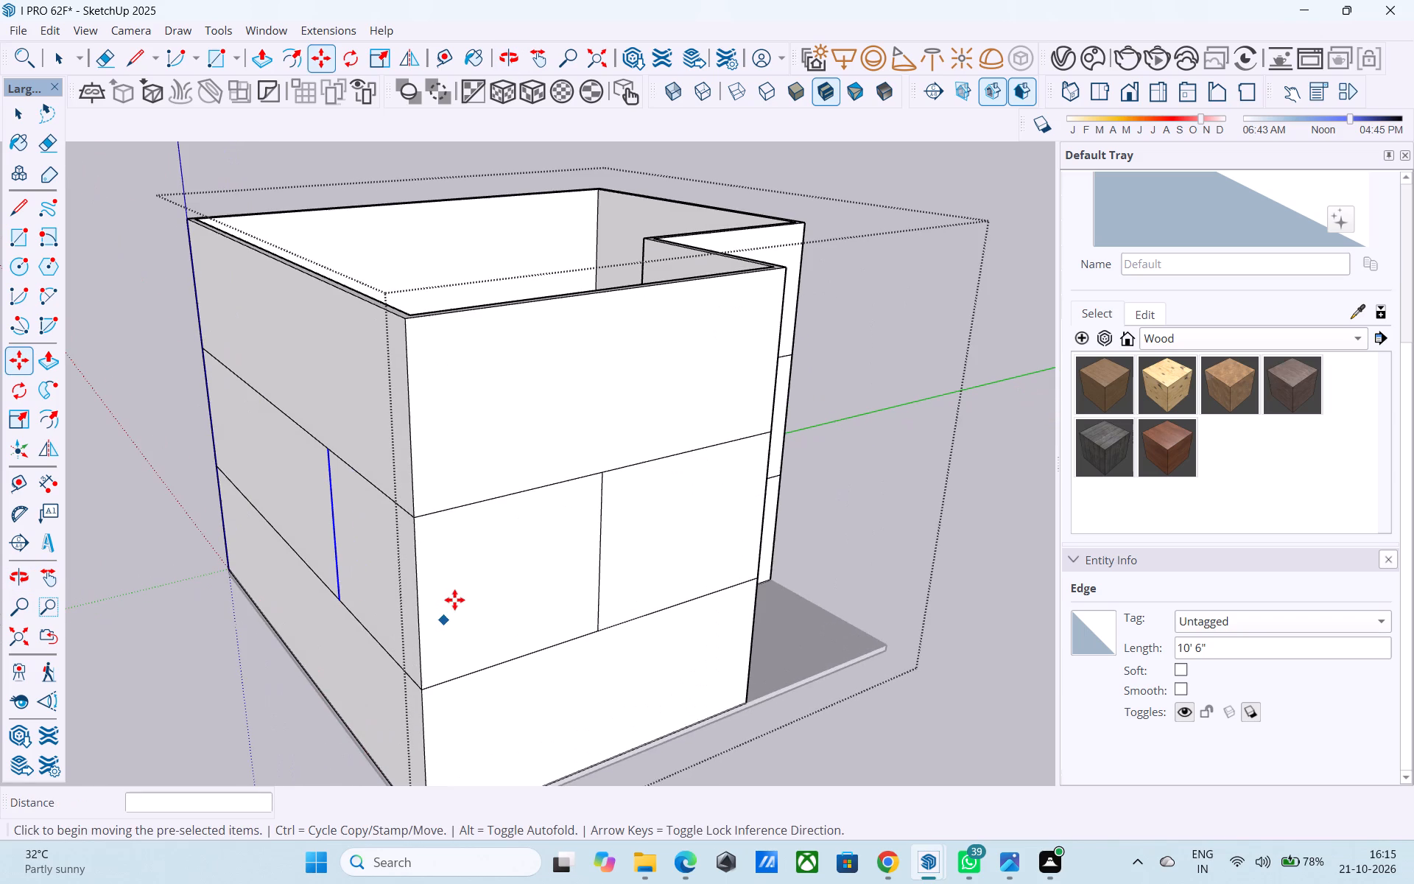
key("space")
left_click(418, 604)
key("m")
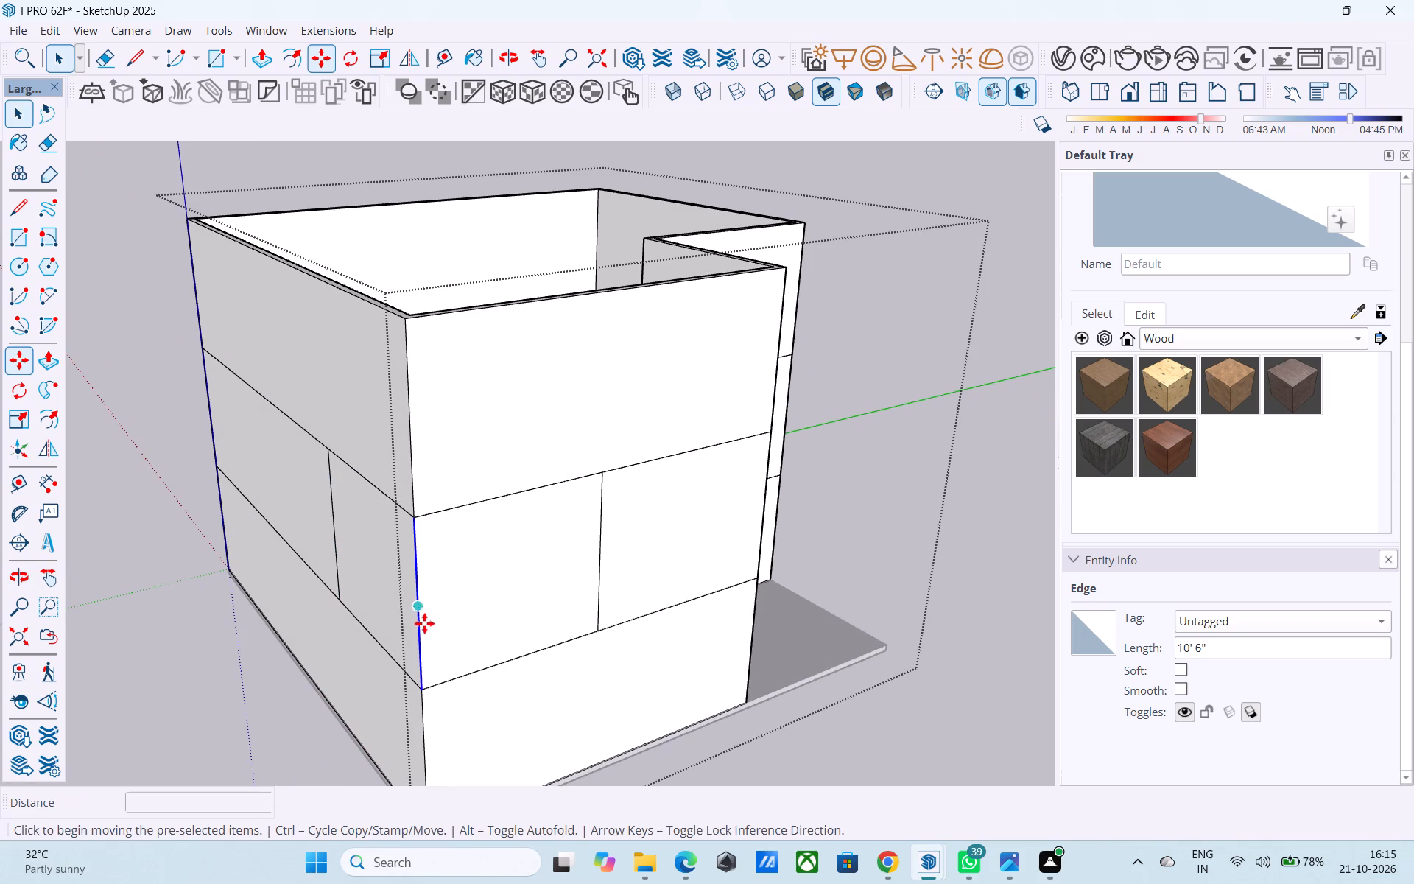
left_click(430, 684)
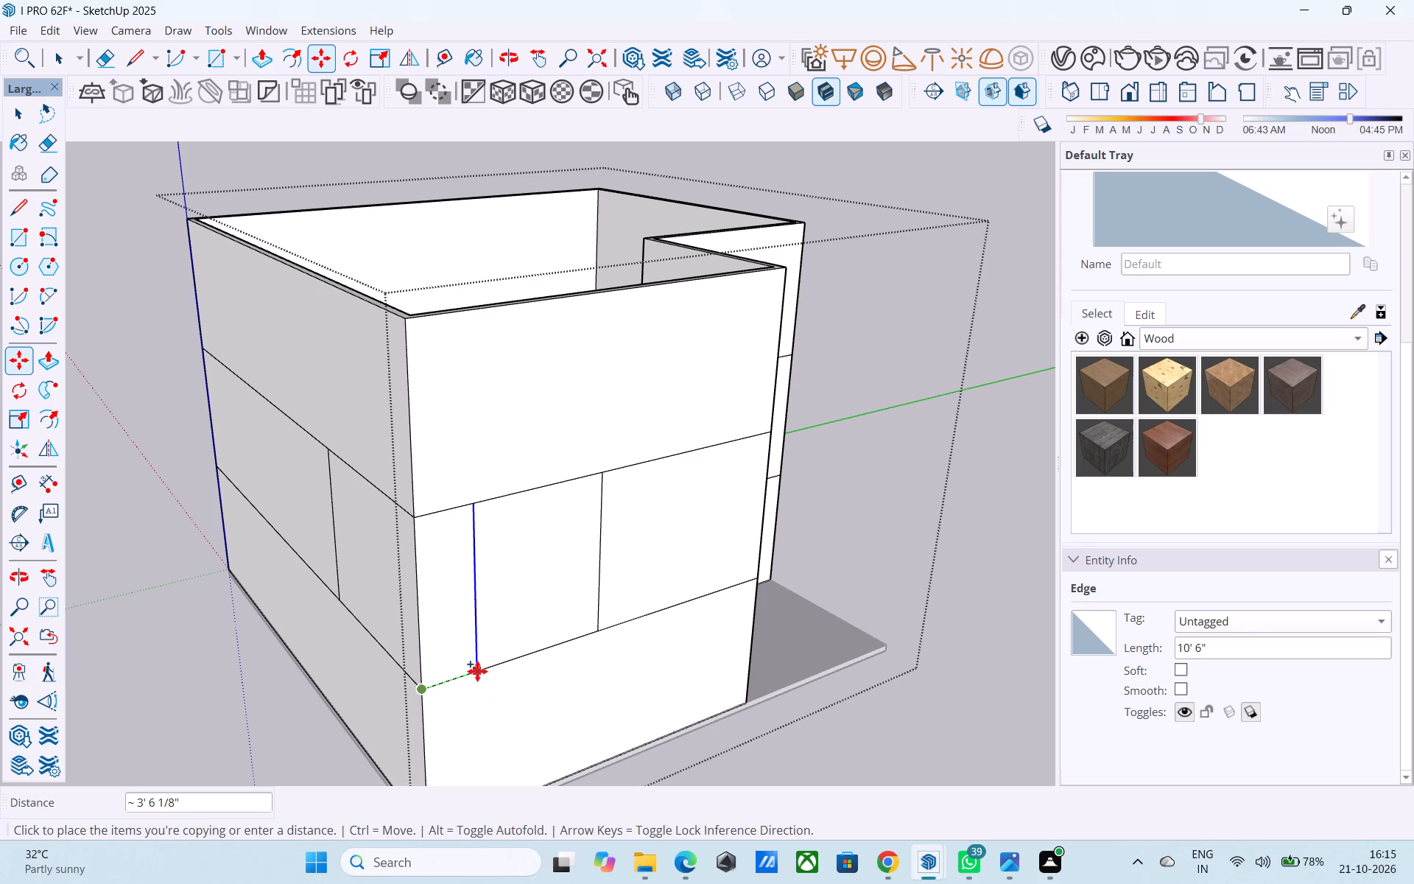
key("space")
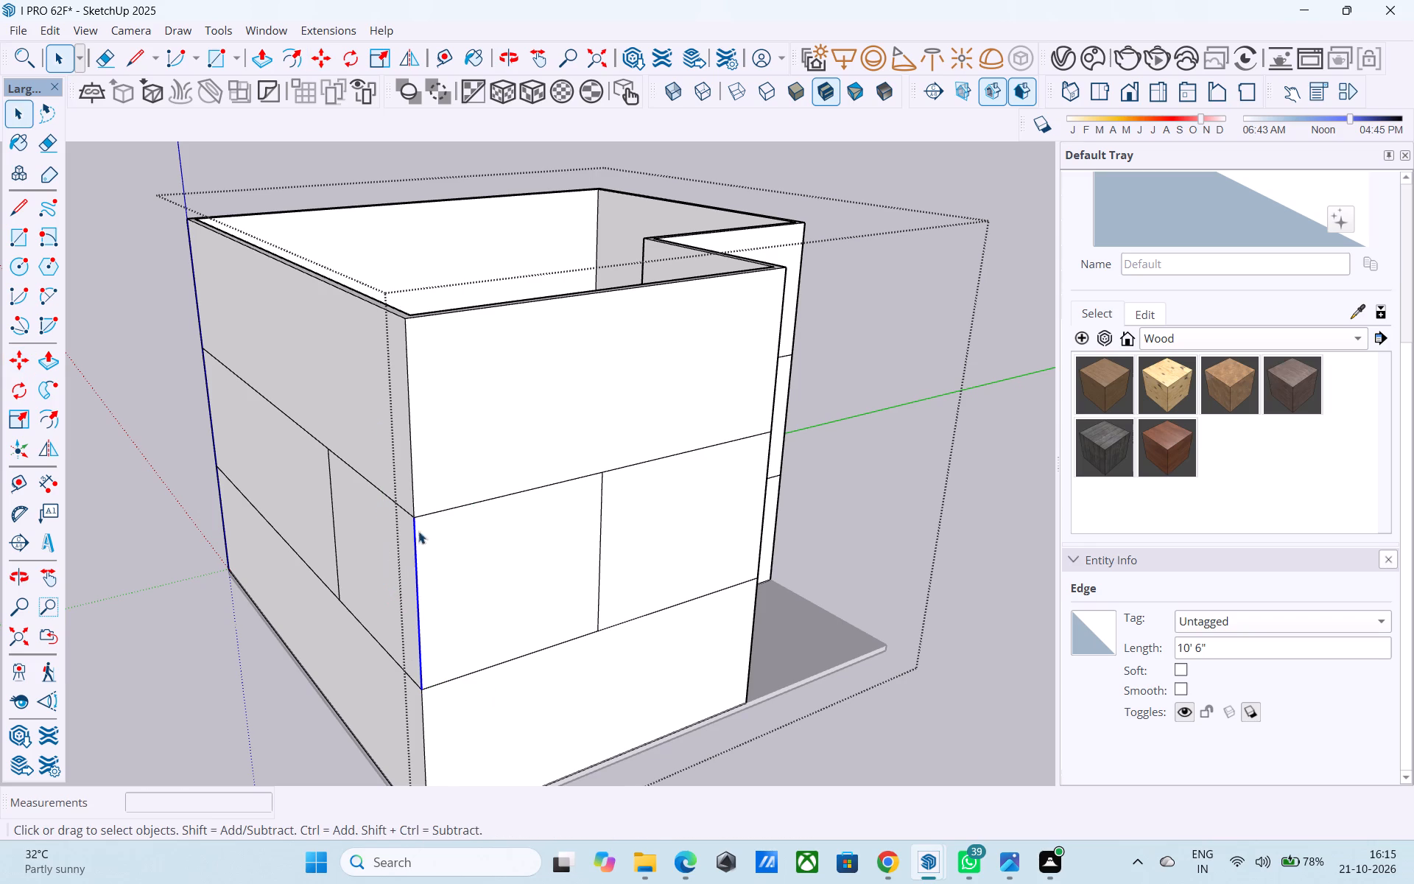
Copy the middle storey's top edge segment between the outer corner and the 12' vertical line 6" downward.
scroll(424, 521, "up", 3)
left_click(425, 513)
key("m")
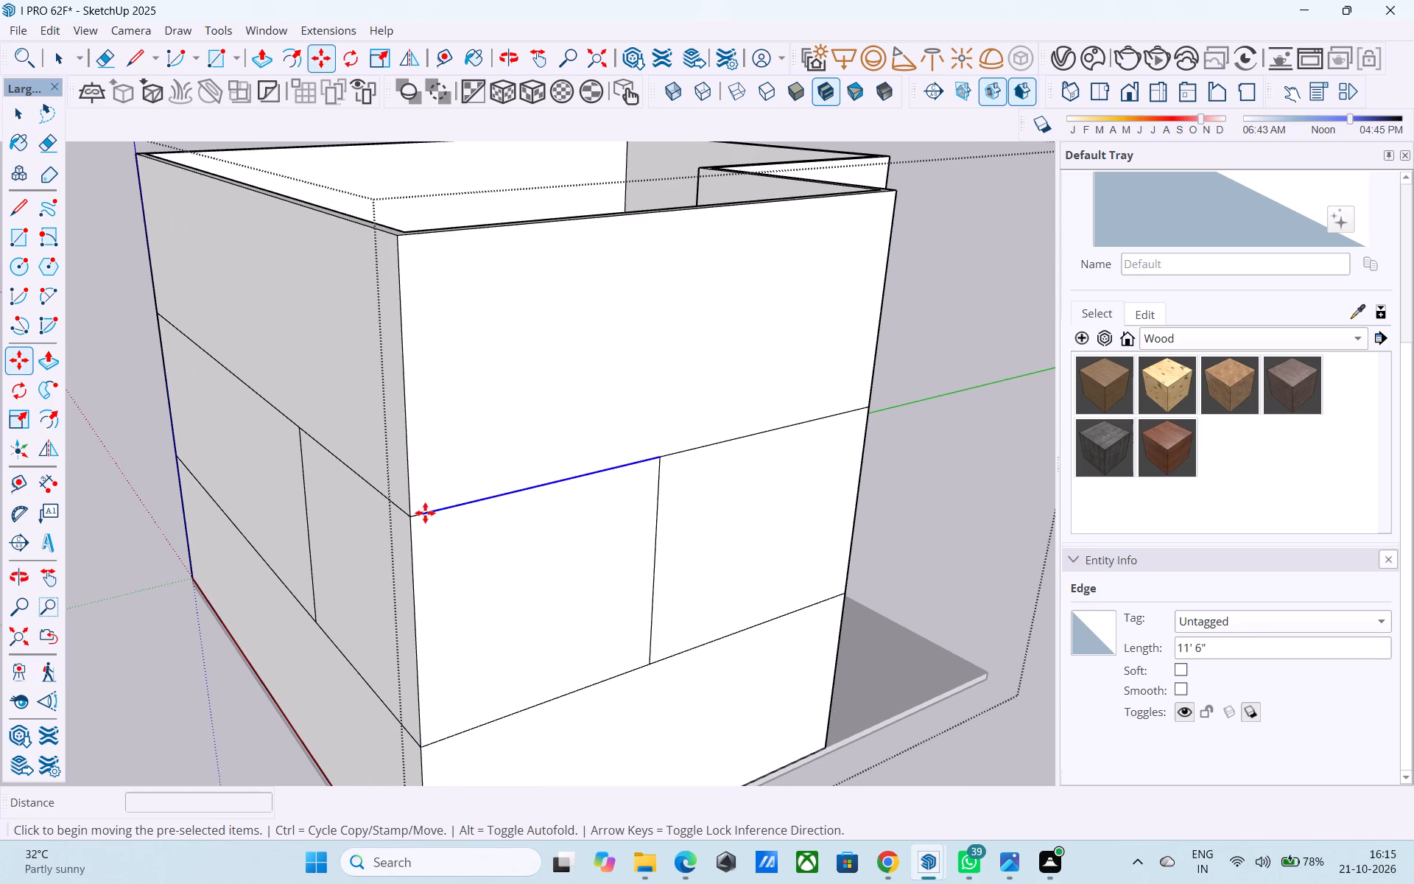
scroll(417, 517, "up", 3)
left_click(417, 519)
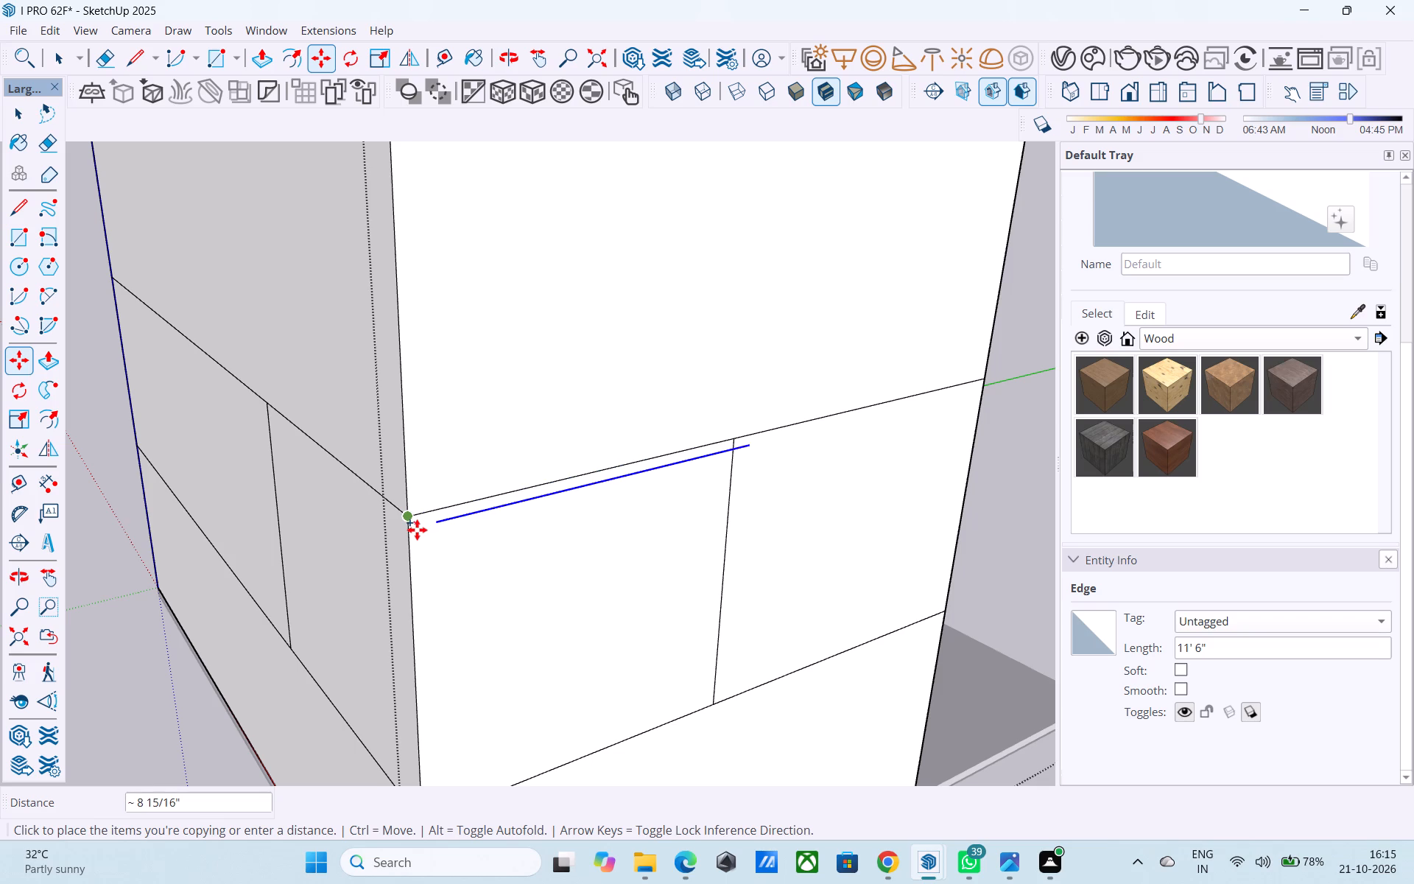
scroll(412, 538, "up", 7)
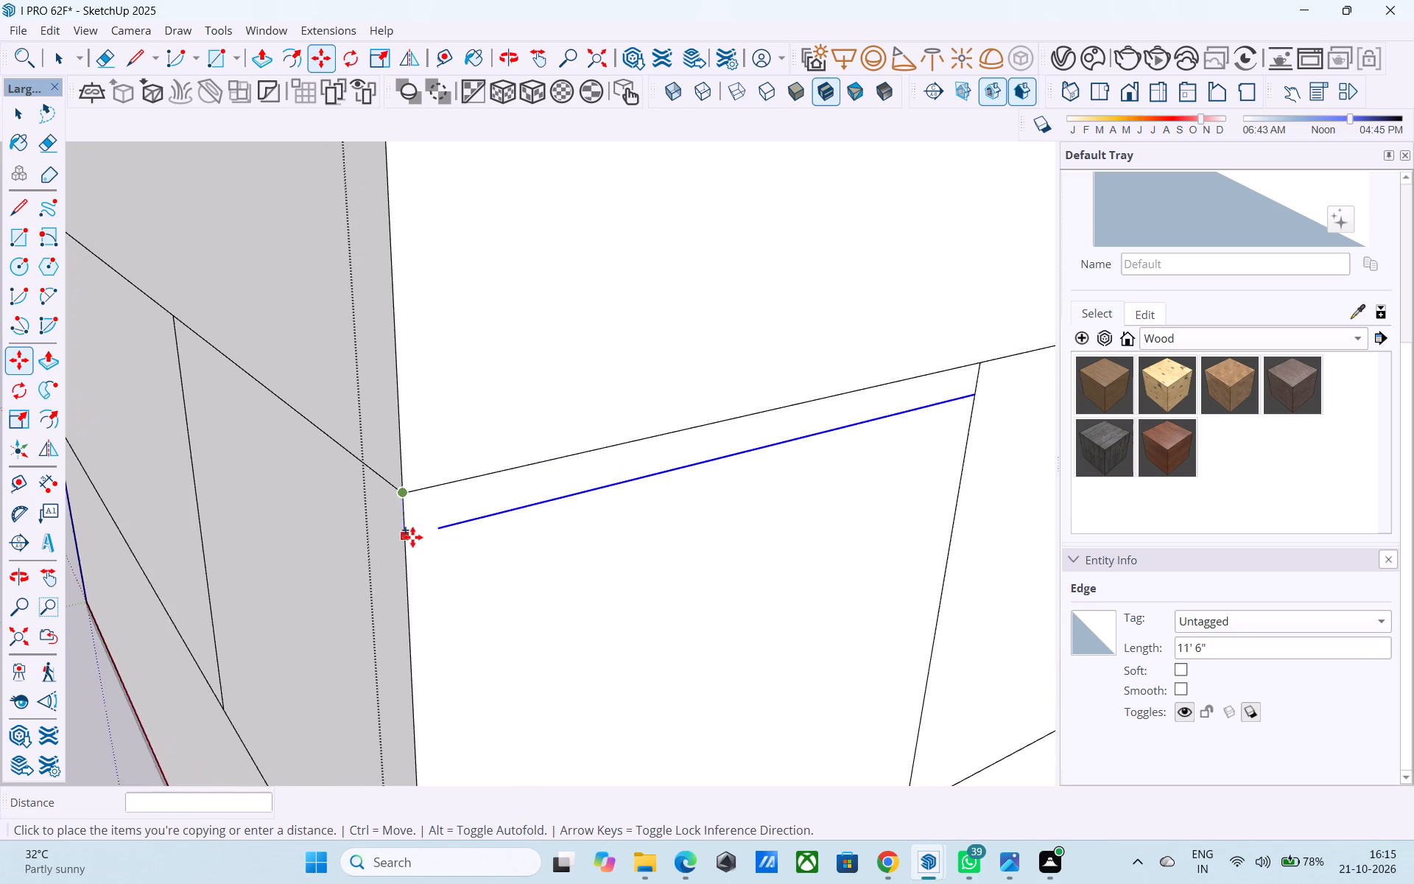
scroll(412, 537, "up", 3)
middle_click_drag(397, 516, 395, 486)
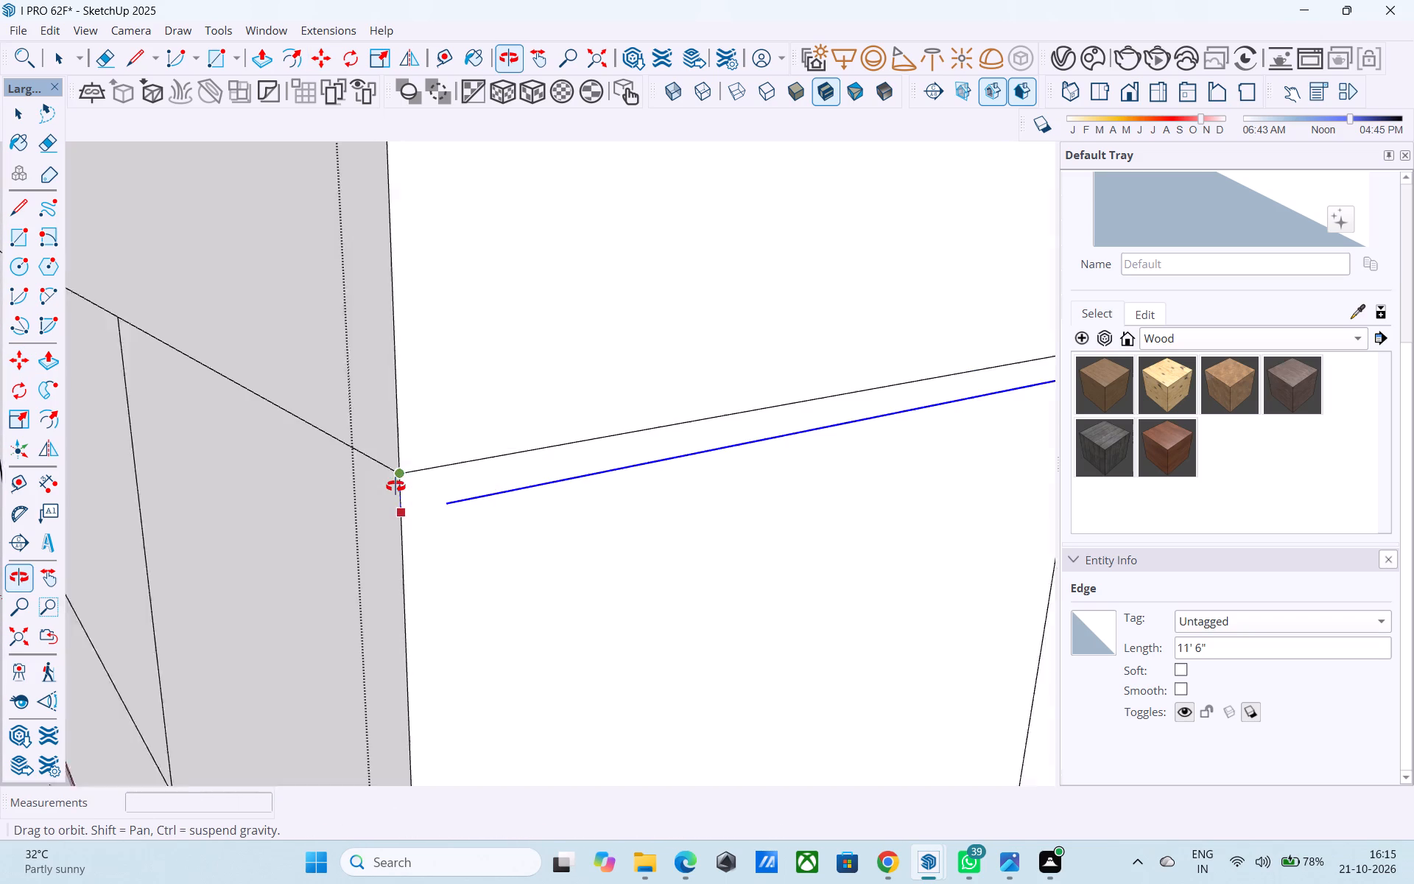
middle_click_drag(395, 486, 385, 494)
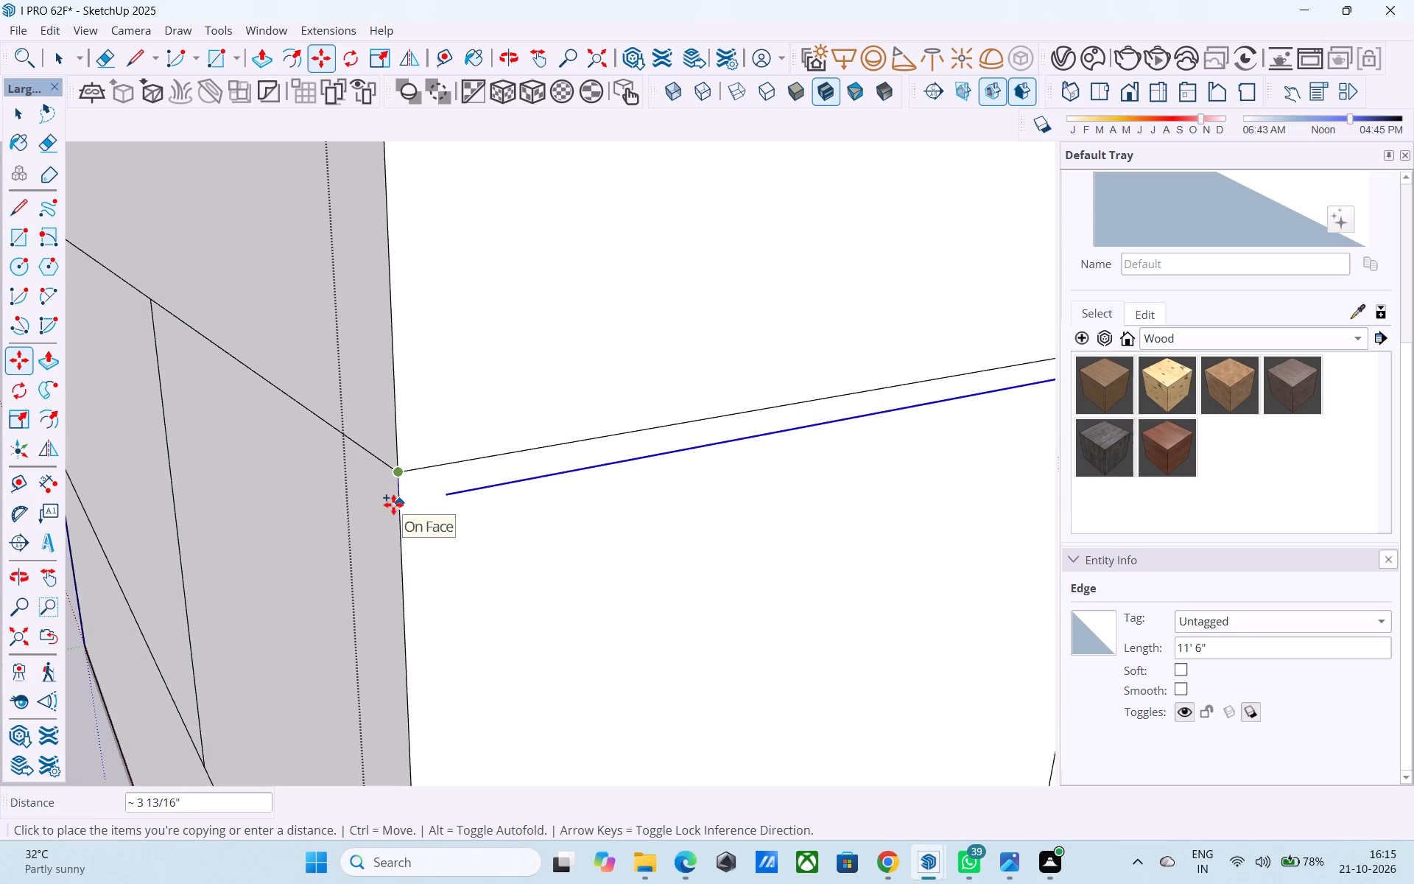
key("6")
key("shift+quotedbl")
key("Return")
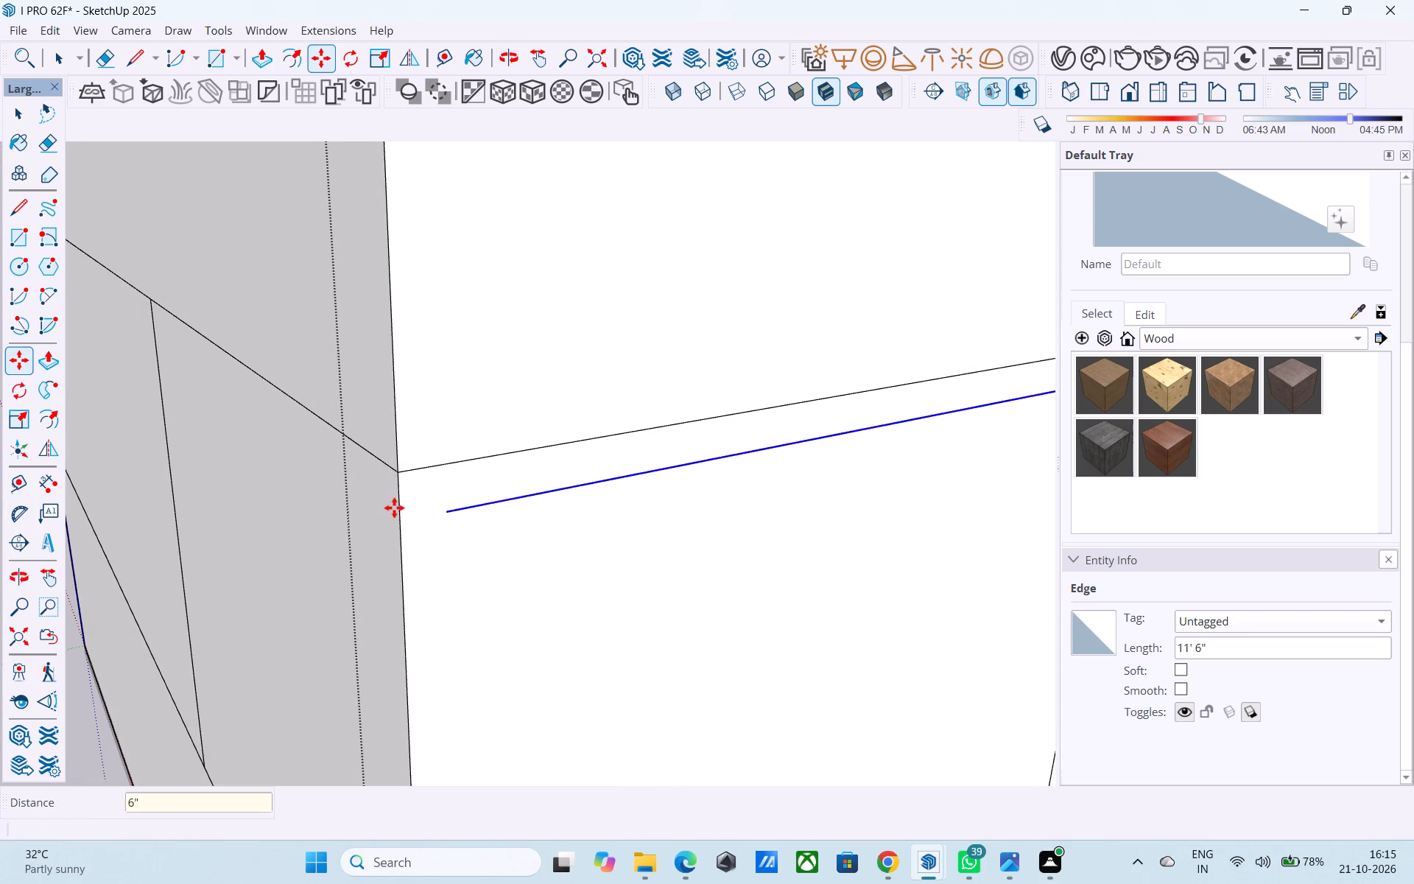
Extend the copied edge with lines back to the outer corner and 13' 3" onward to the wall's end at the recess.
key("l")
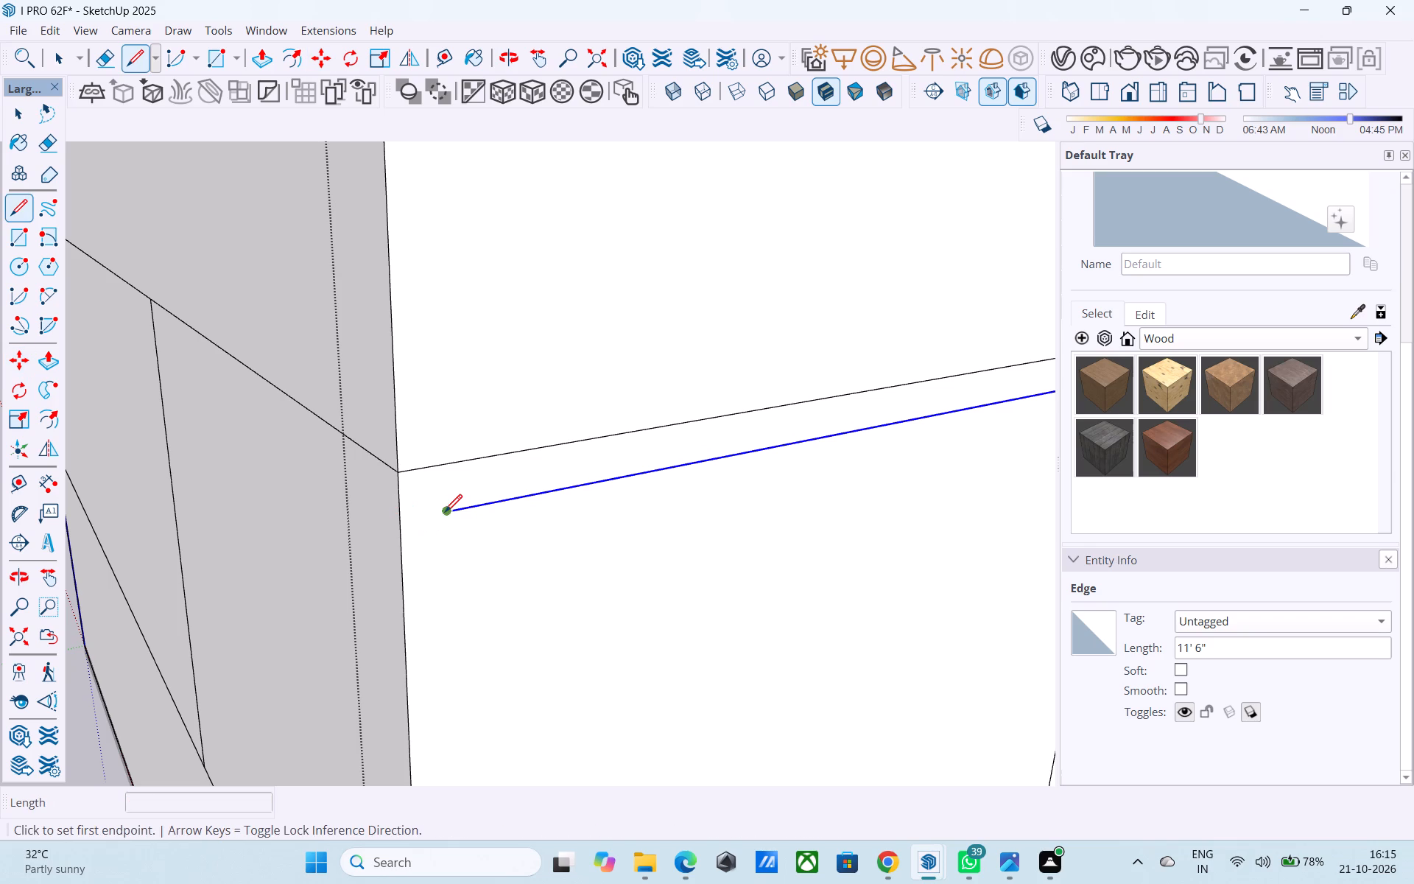
left_click(446, 513)
left_click(404, 519)
scroll(209, 543, "down", 5)
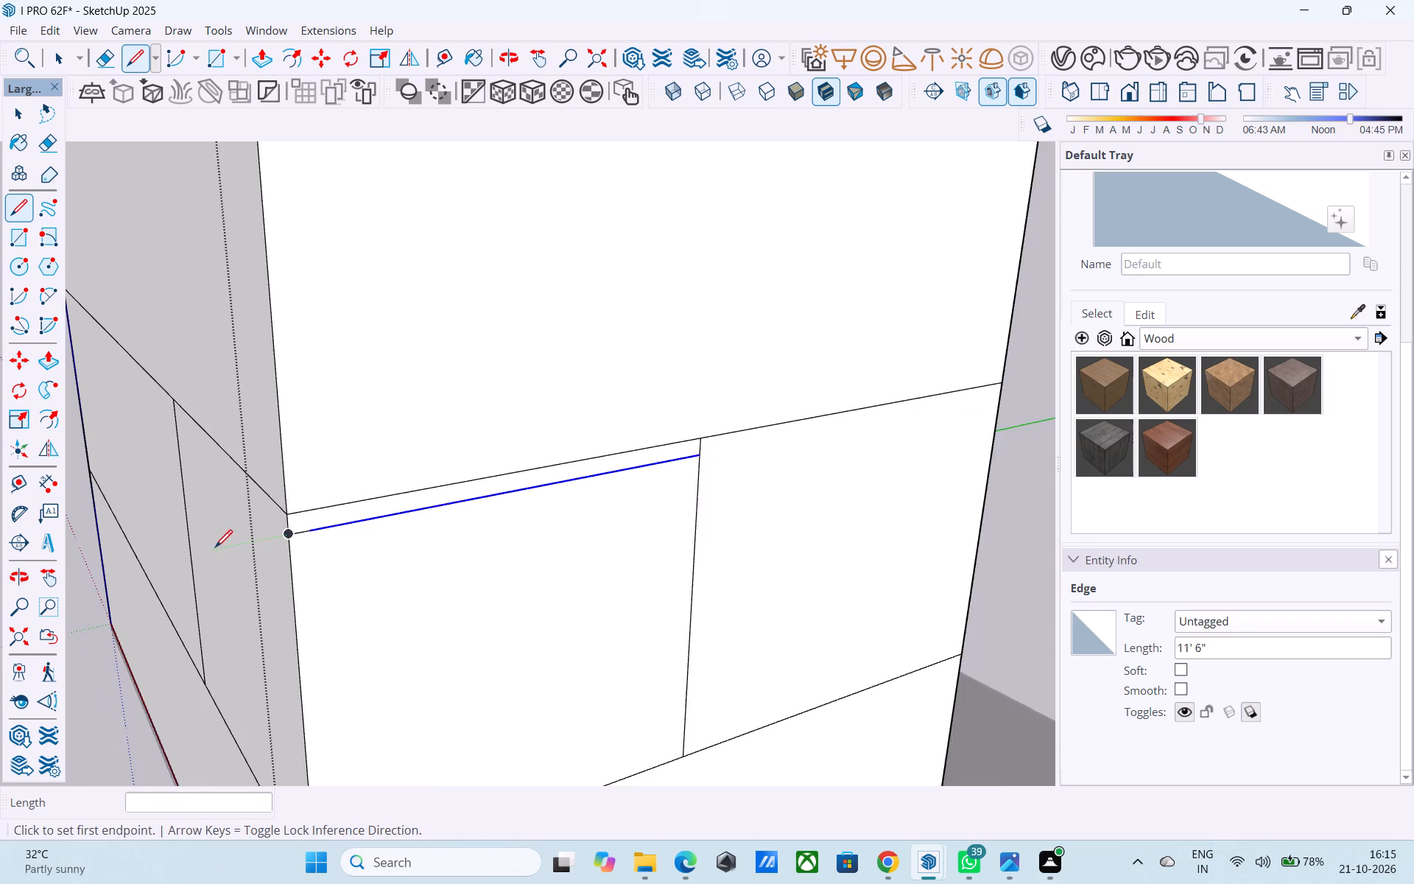
scroll(215, 549, "down", 6)
scroll(547, 490, "up", 7)
left_click(493, 488)
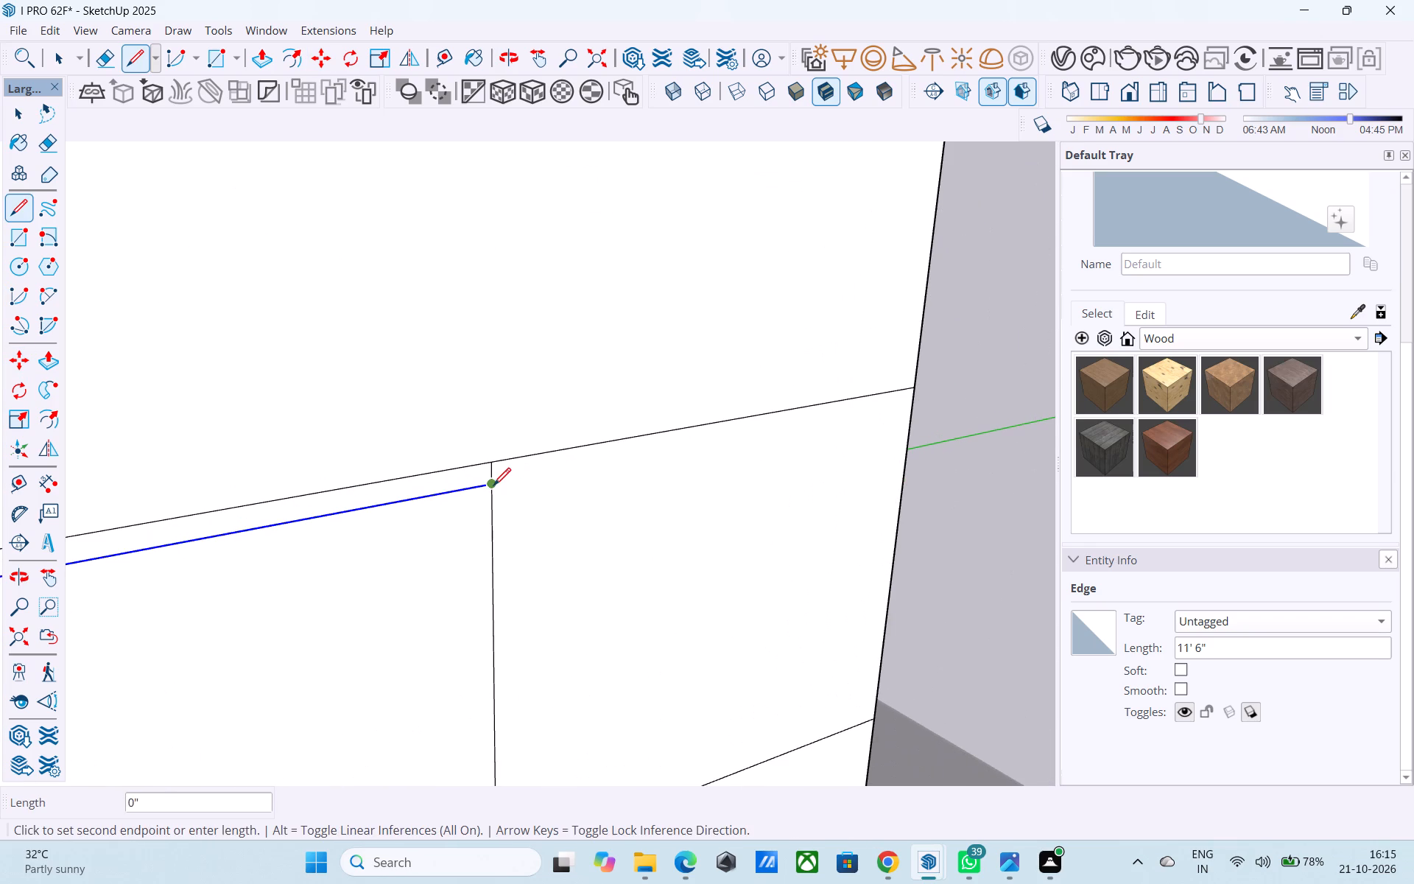
scroll(493, 487, "down", 3)
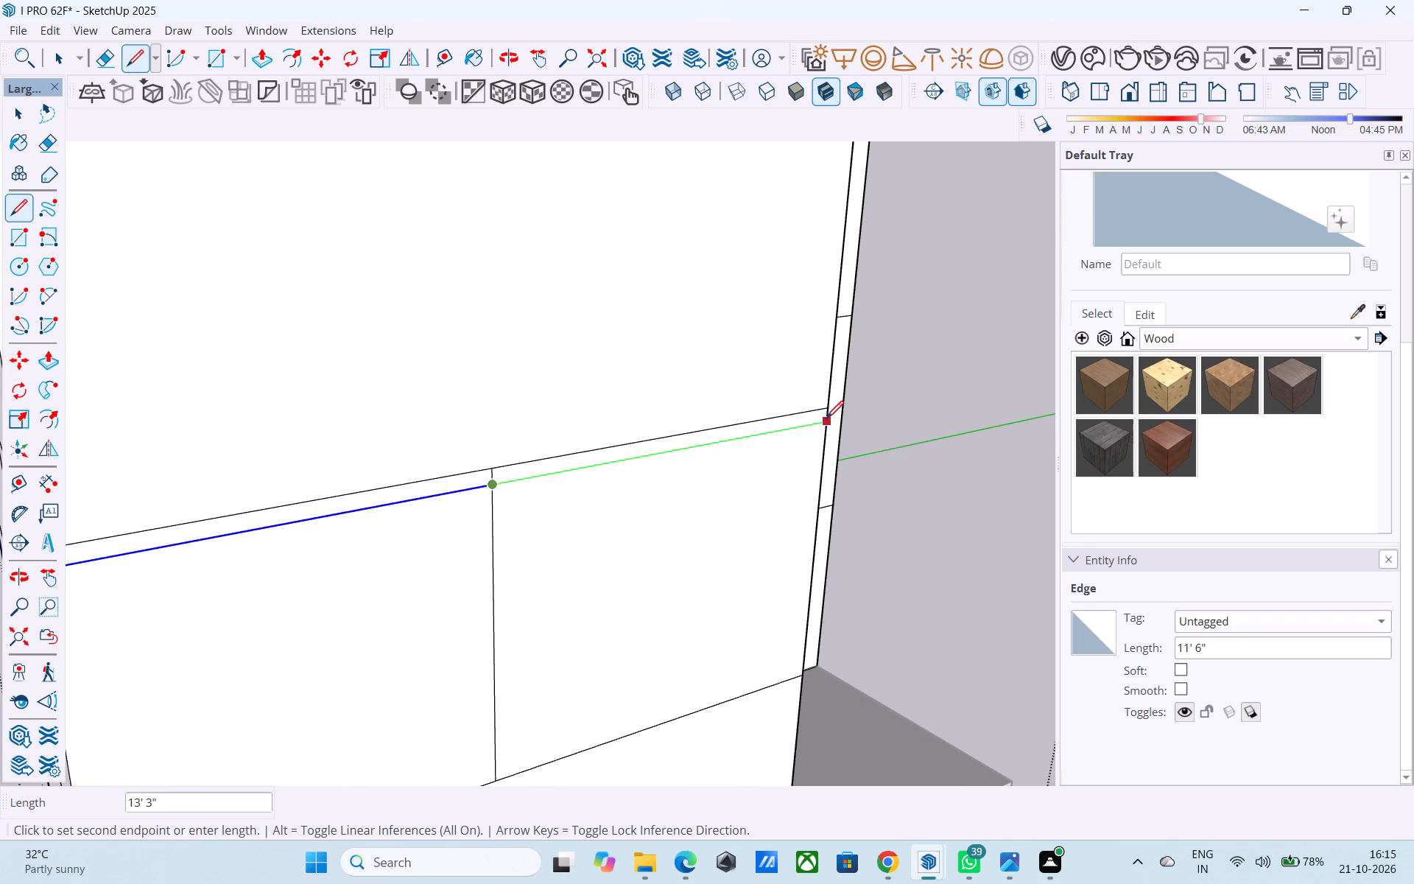
left_click(826, 420)
Continue the 6"-lower line 40' around the outer corner, along the adjoining side wall parallel to the red axis.
scroll(742, 371, "down", 8)
scroll(741, 370, "up", 1)
scroll(719, 373, "down", 4)
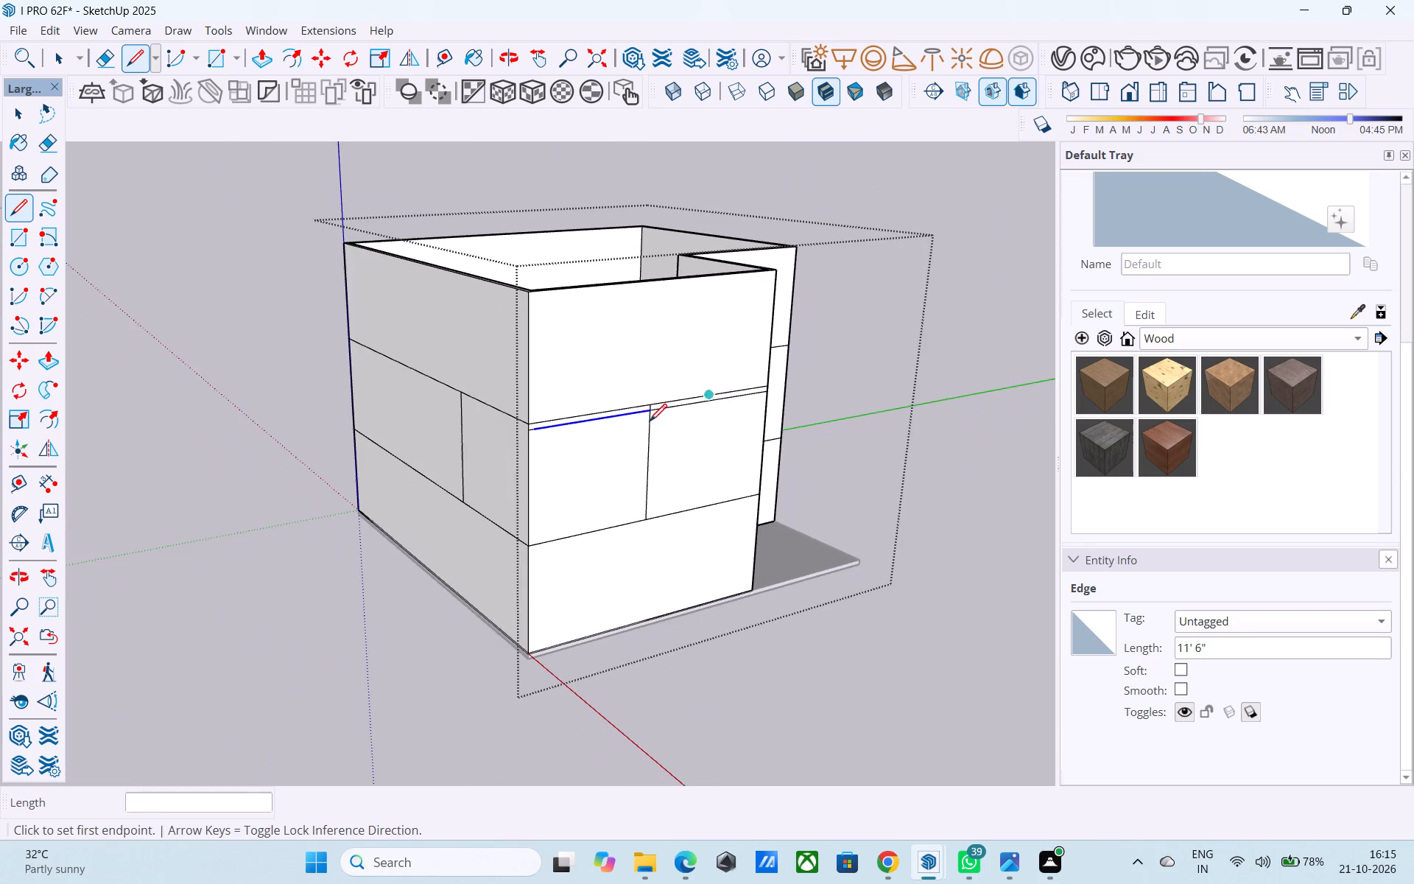
middle_click_drag(585, 443, 876, 456)
scroll(769, 430, "up", 6)
middle_click_drag(726, 418, 639, 409)
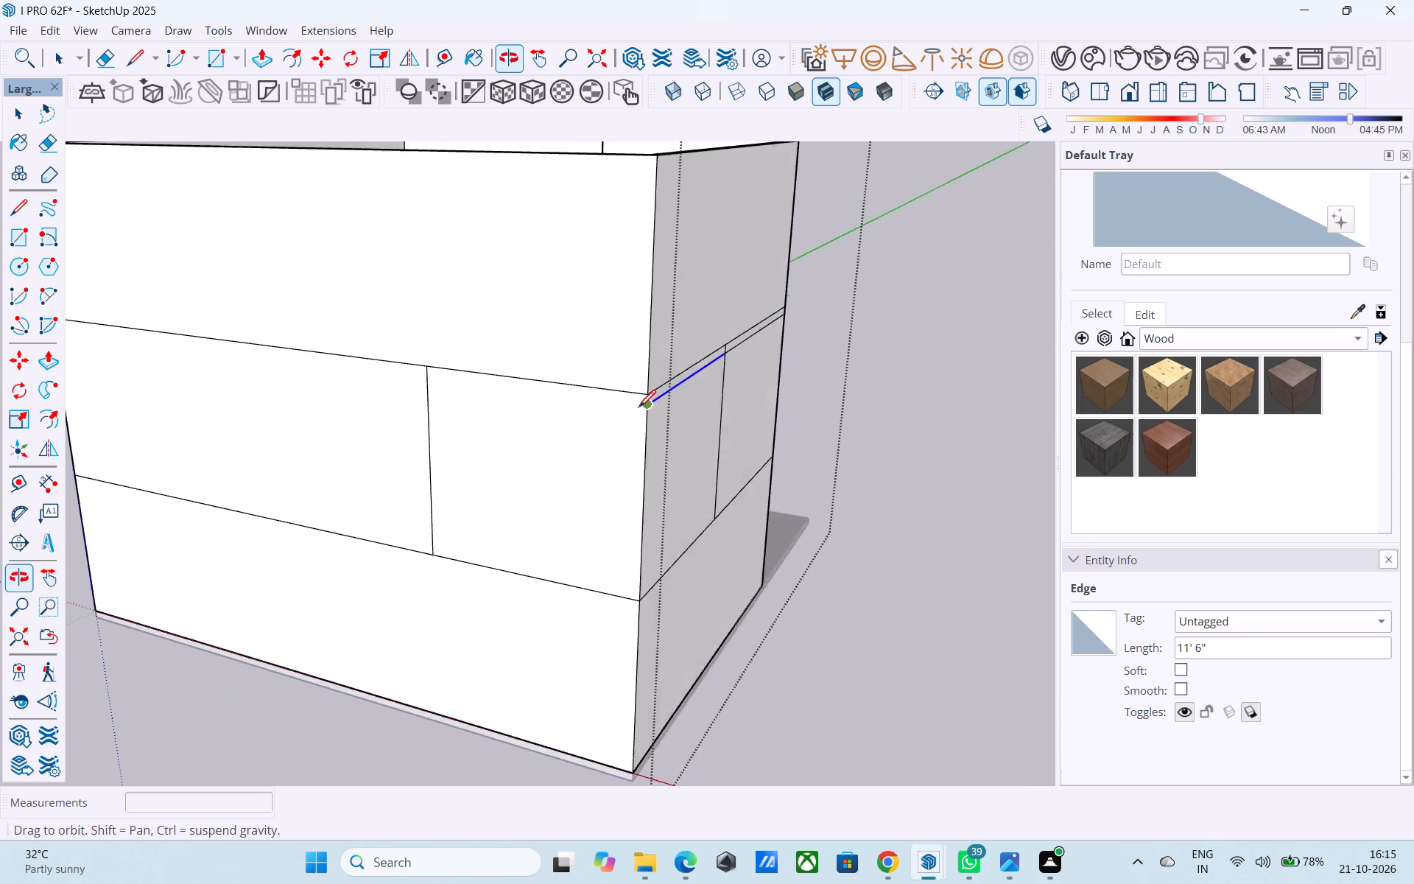
middle_click_drag(639, 409, 642, 408)
scroll(637, 409, "up", 8)
left_click(579, 396)
scroll(742, 426, "down", 8)
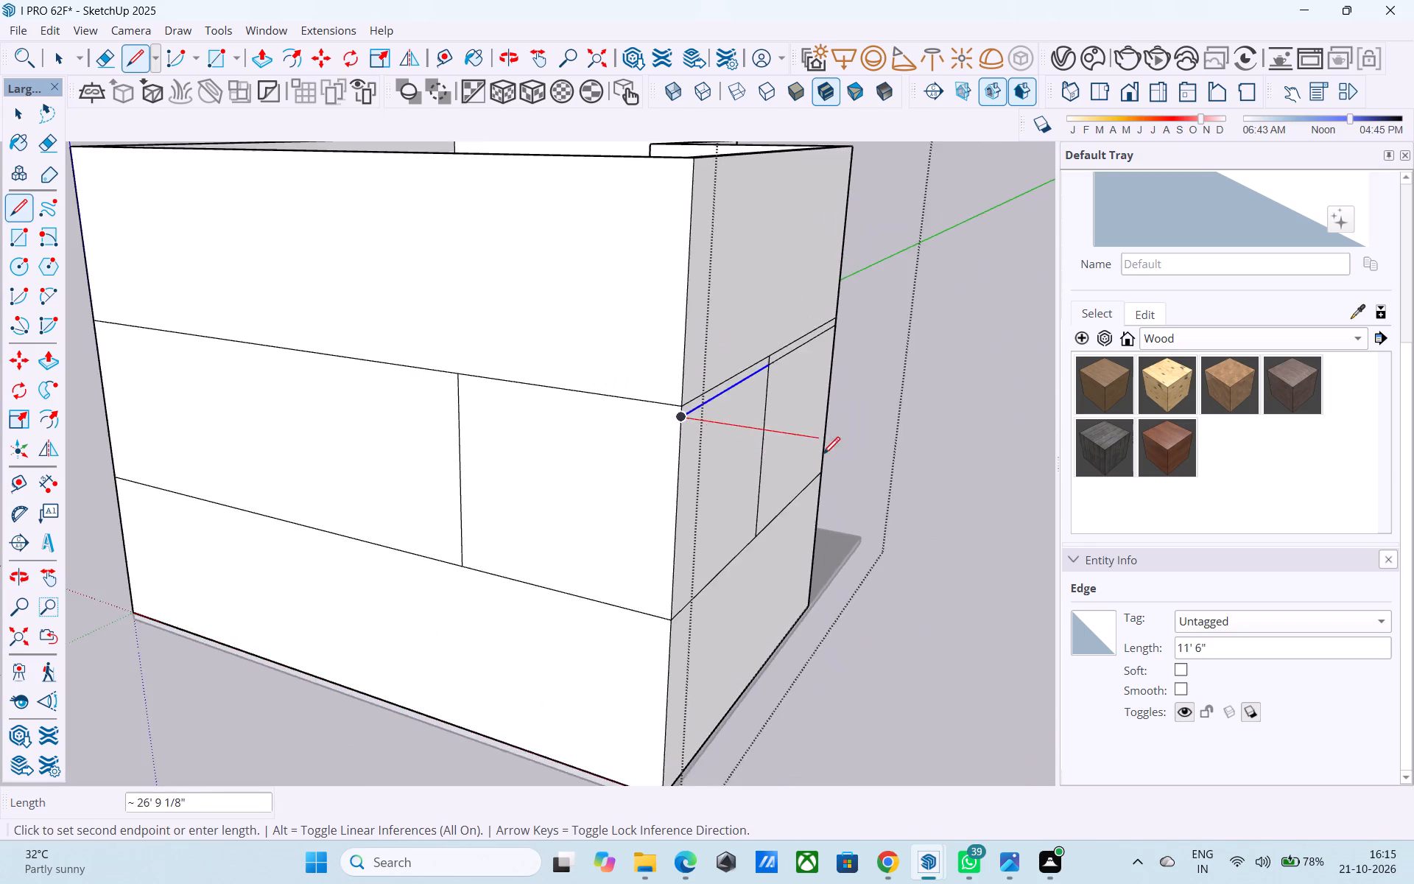
scroll(823, 456, "down", 2)
scroll(832, 466, "up", 1)
scroll(833, 466, "down", 3)
scroll(434, 427, "up", 1)
middle_click_drag(357, 401, 845, 495)
scroll(675, 469, "up", 3)
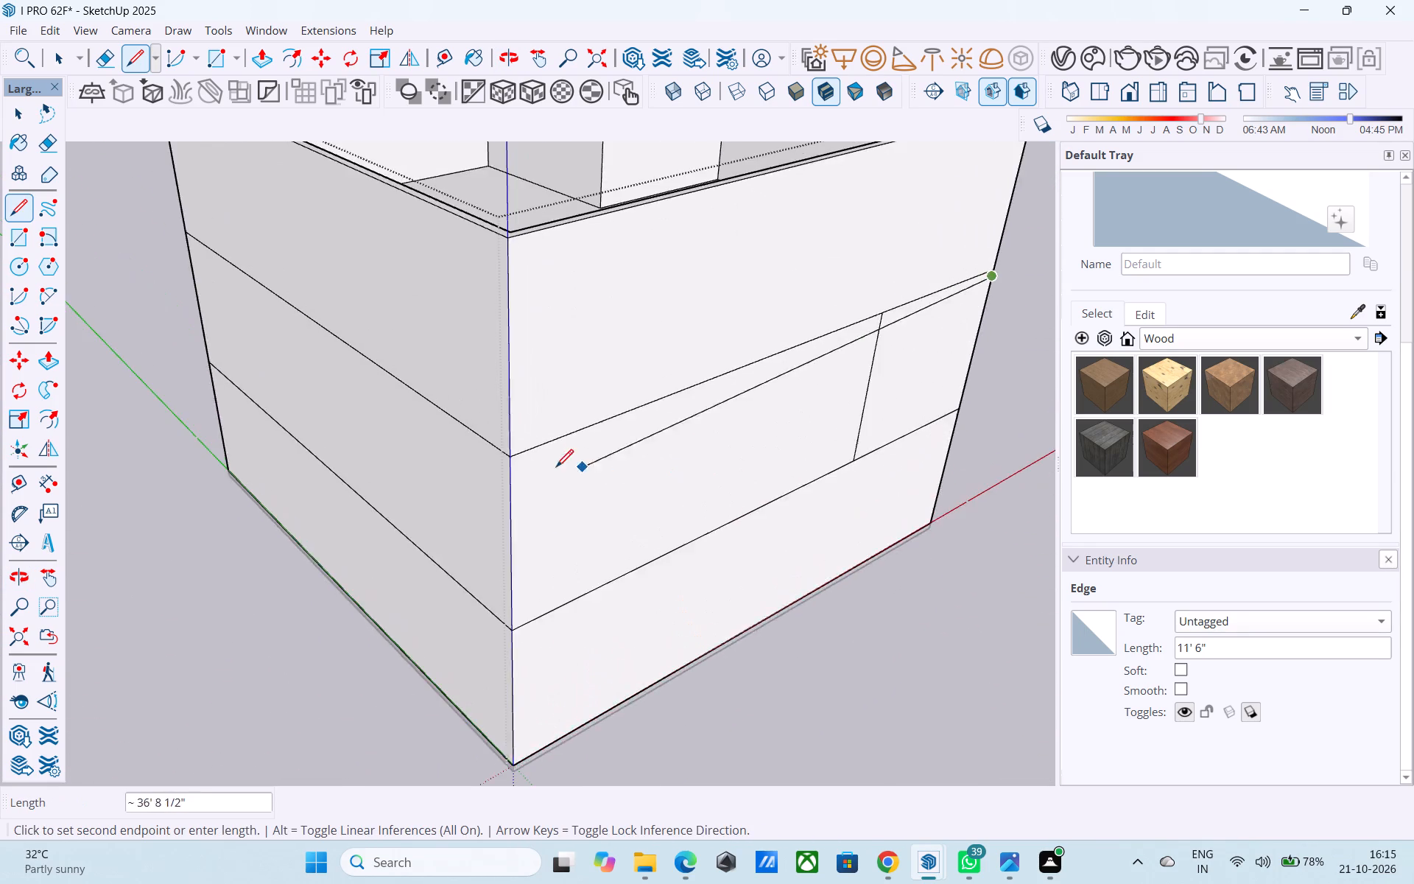
scroll(556, 469, "up", 12)
left_click(503, 466)
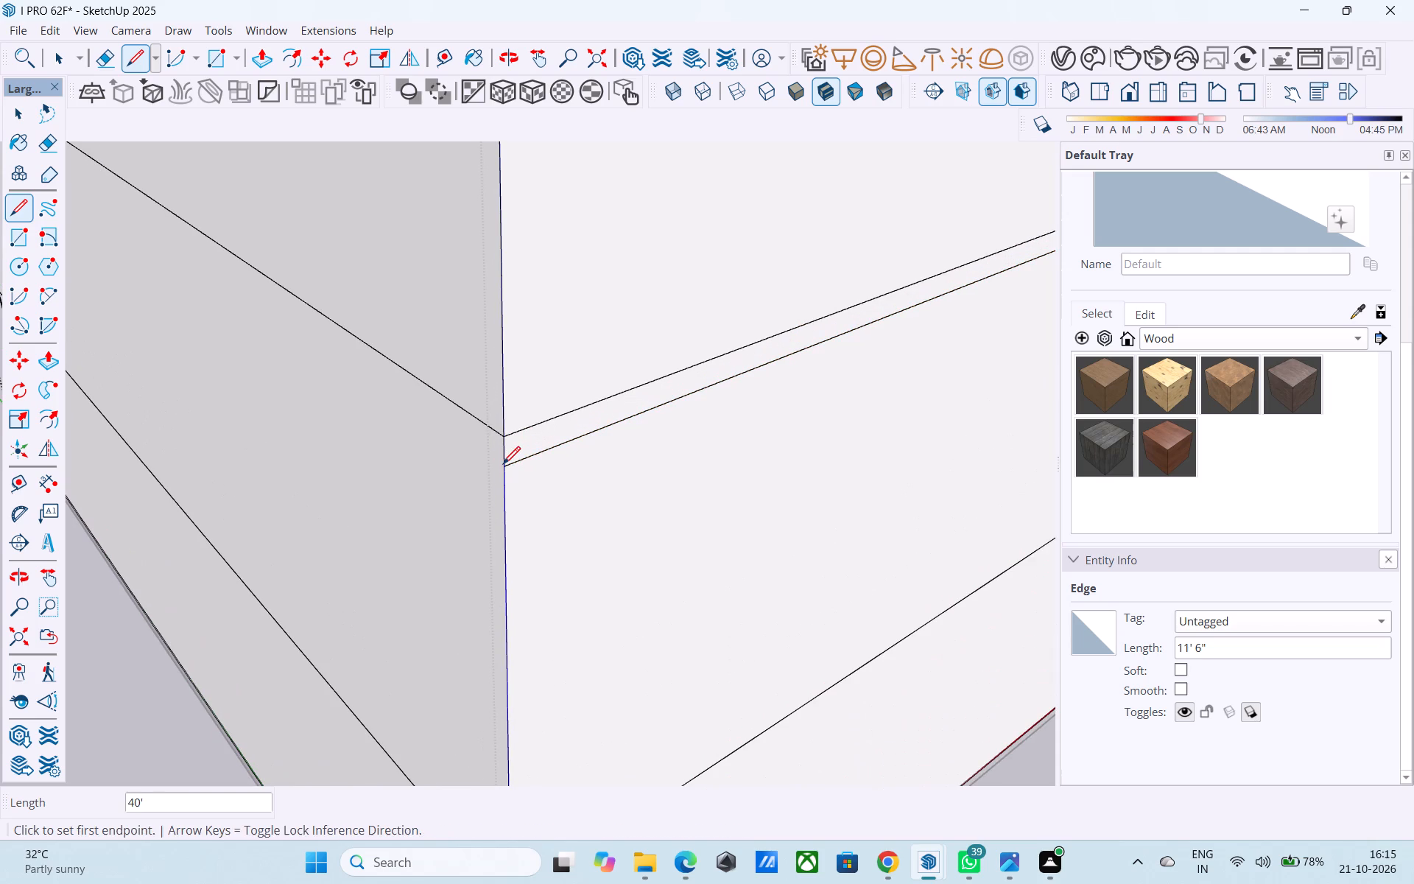
Continue the 6"-lower line 40' along the next outer wall, parallel to the green axis, to its far corner.
left_click(503, 469)
scroll(505, 478, "down", 11)
scroll(711, 579, "down", 6)
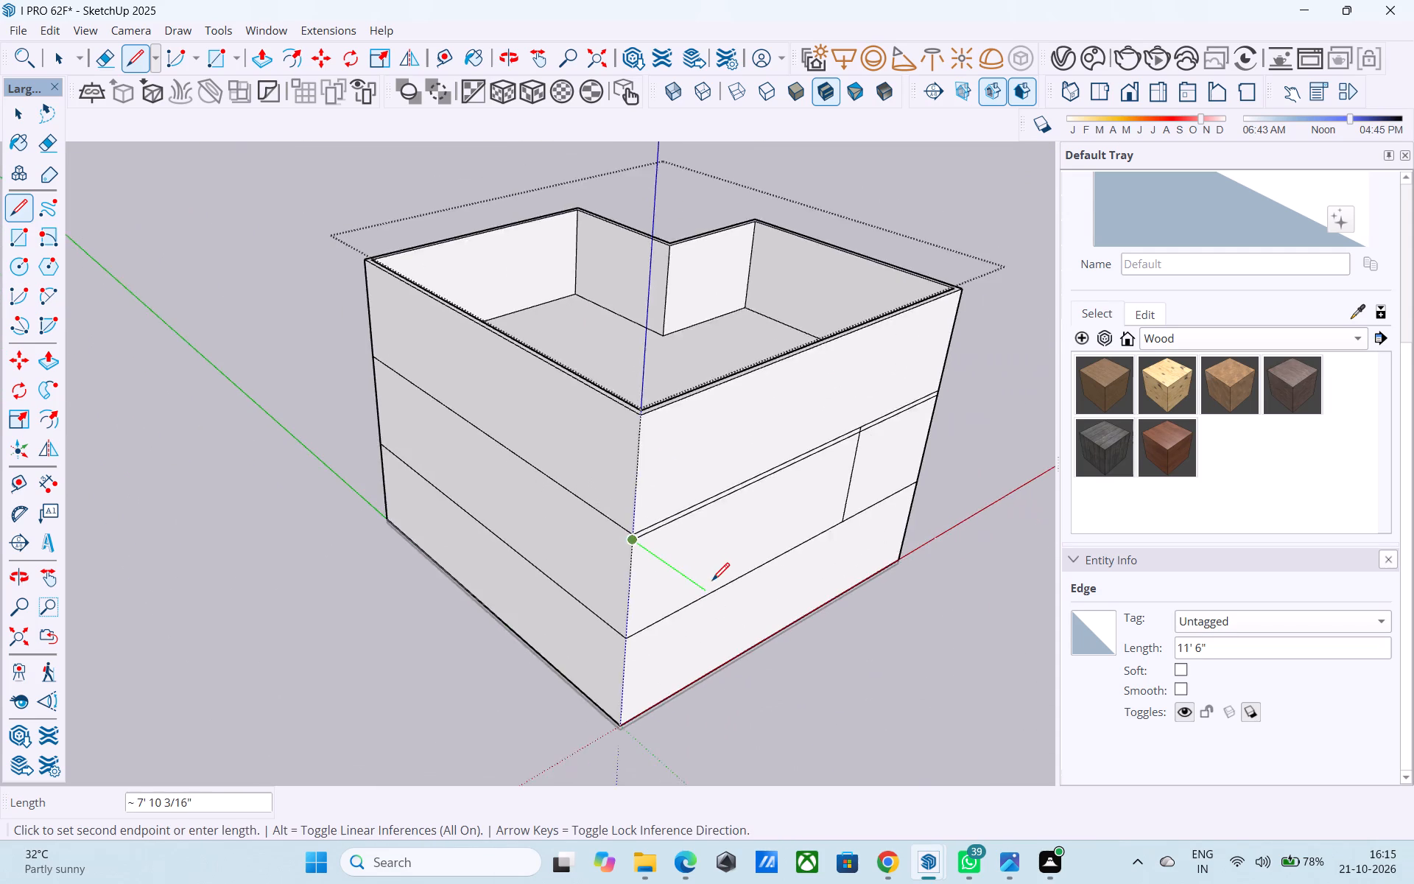
scroll(712, 582, "down", 4)
middle_click_drag(562, 519, 1074, 451)
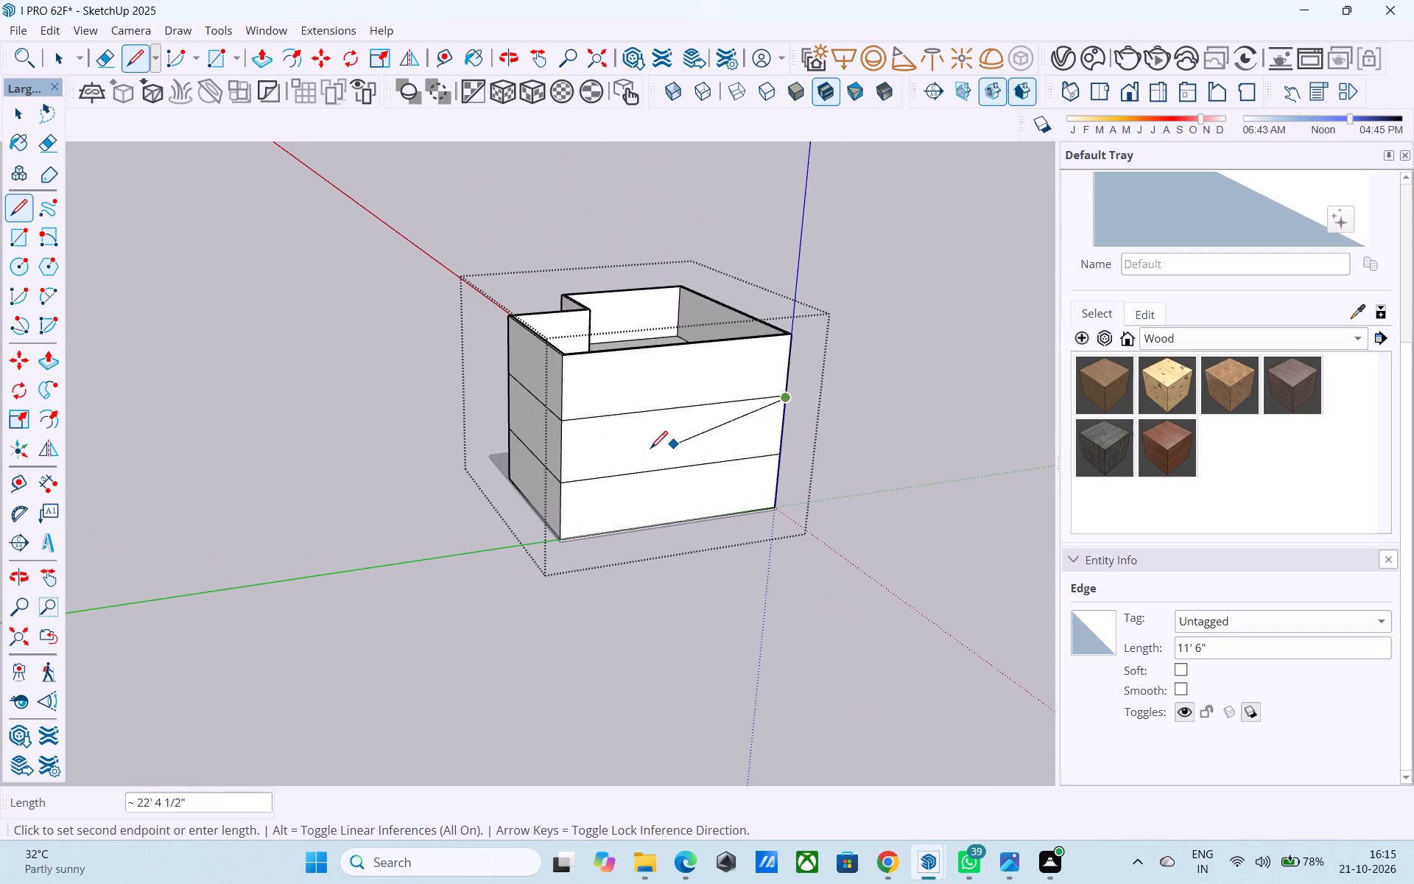
scroll(566, 427, "up", 13)
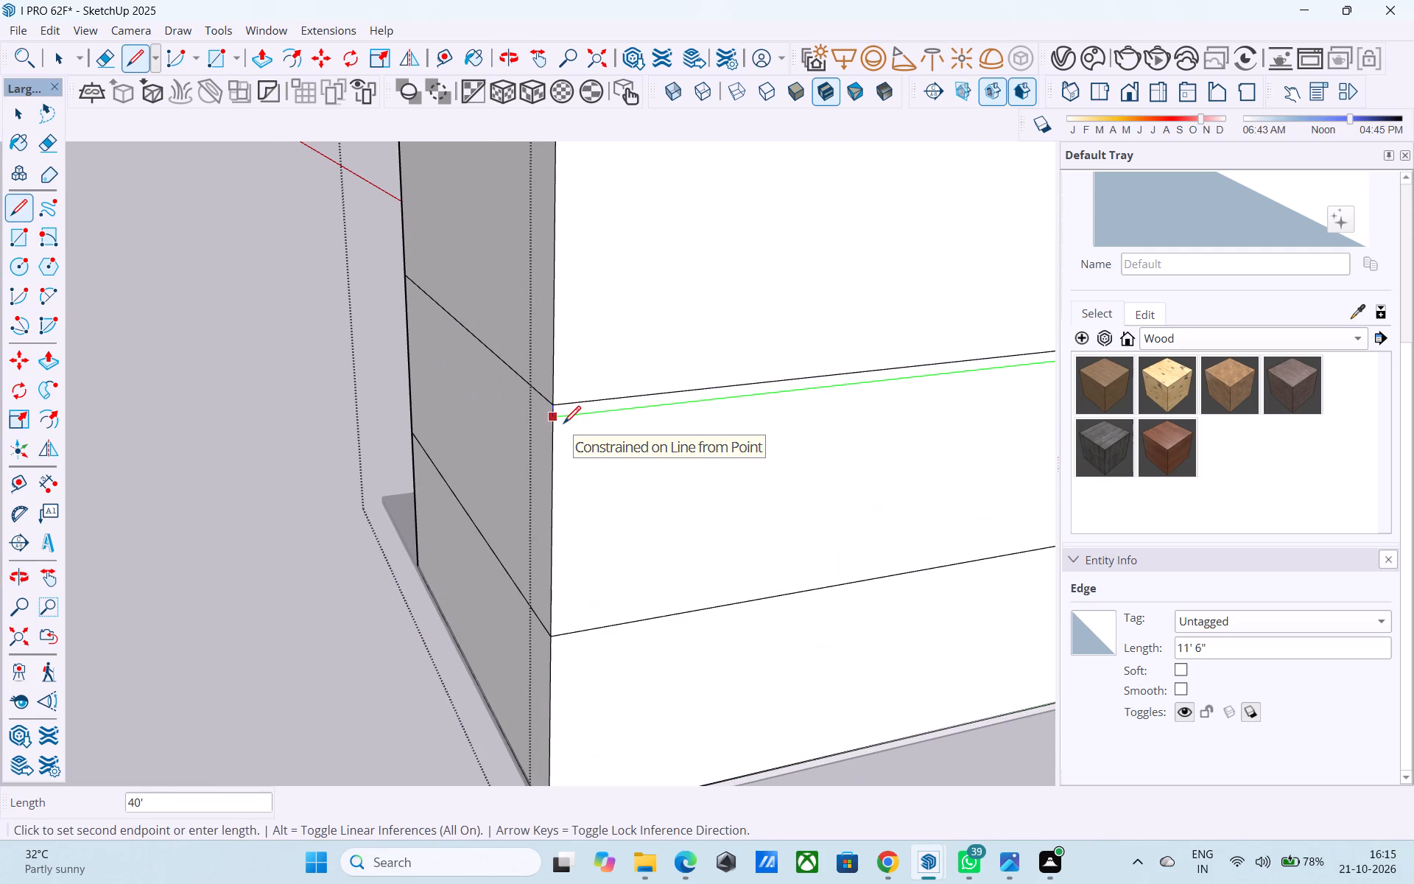
scroll(563, 425, "up", 1)
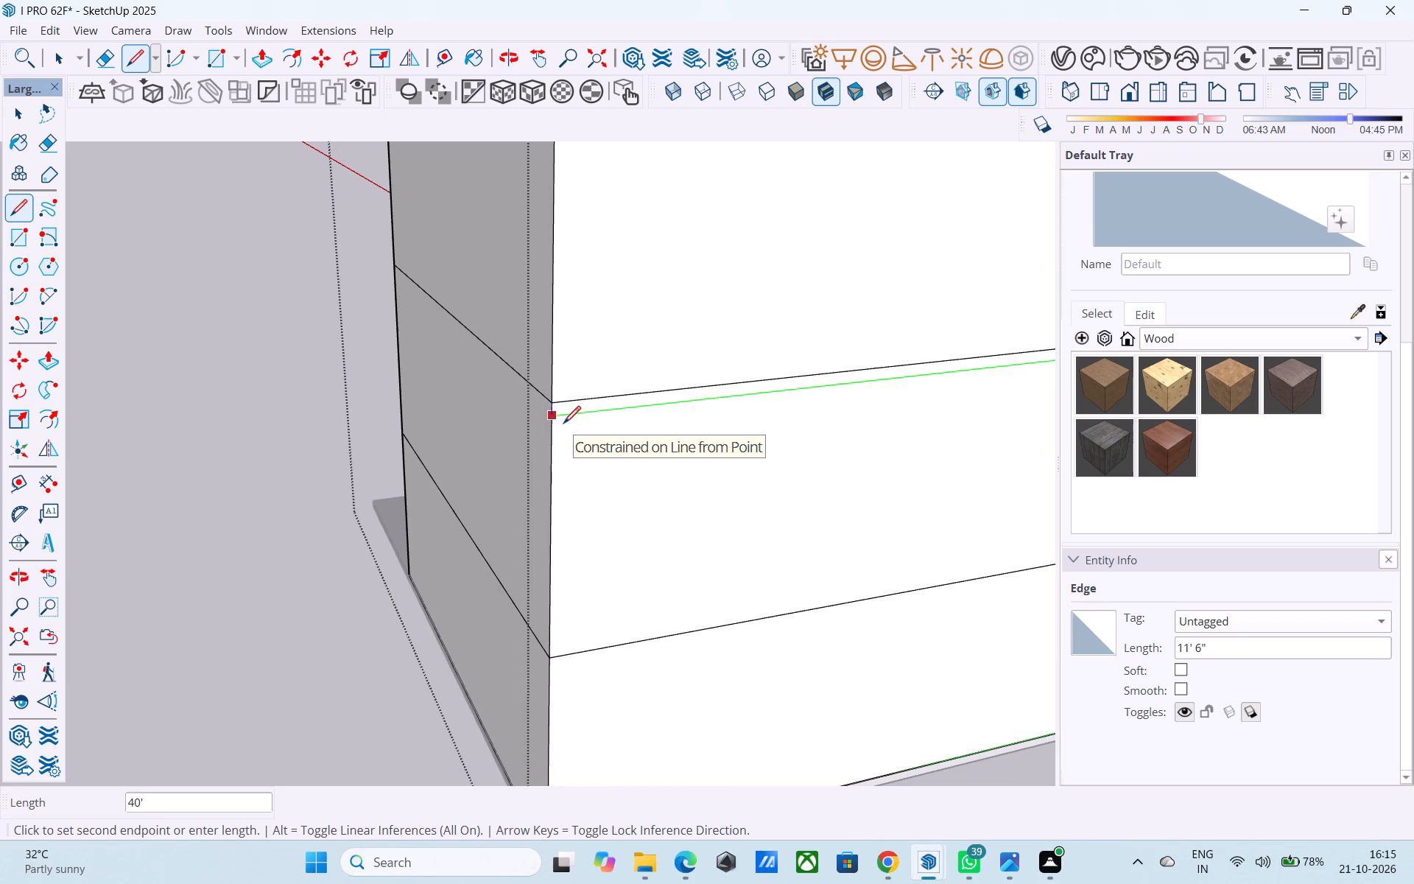
scroll(563, 425, "up", 1)
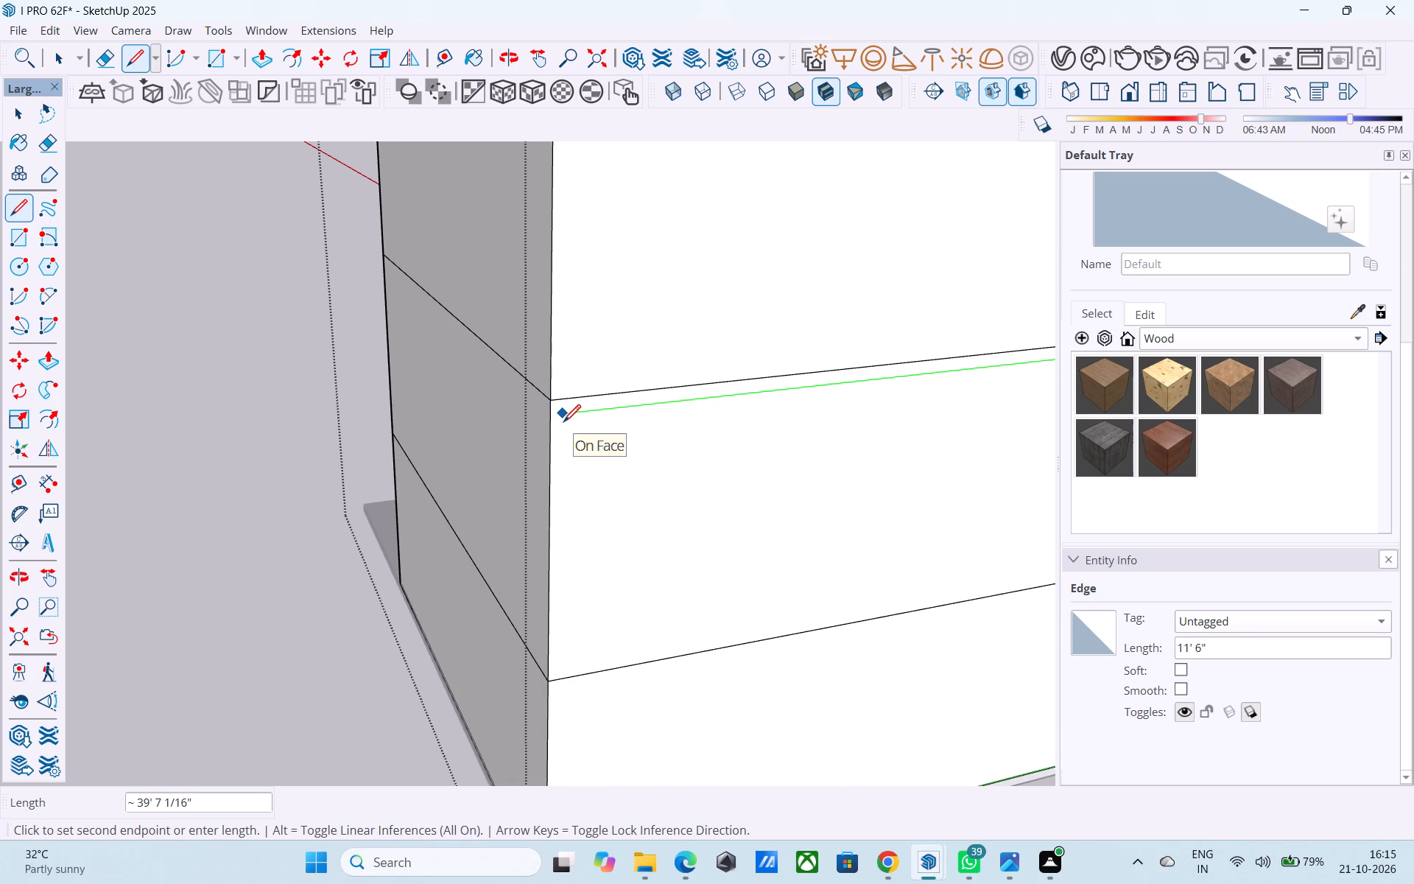
scroll(563, 424, "up", 1)
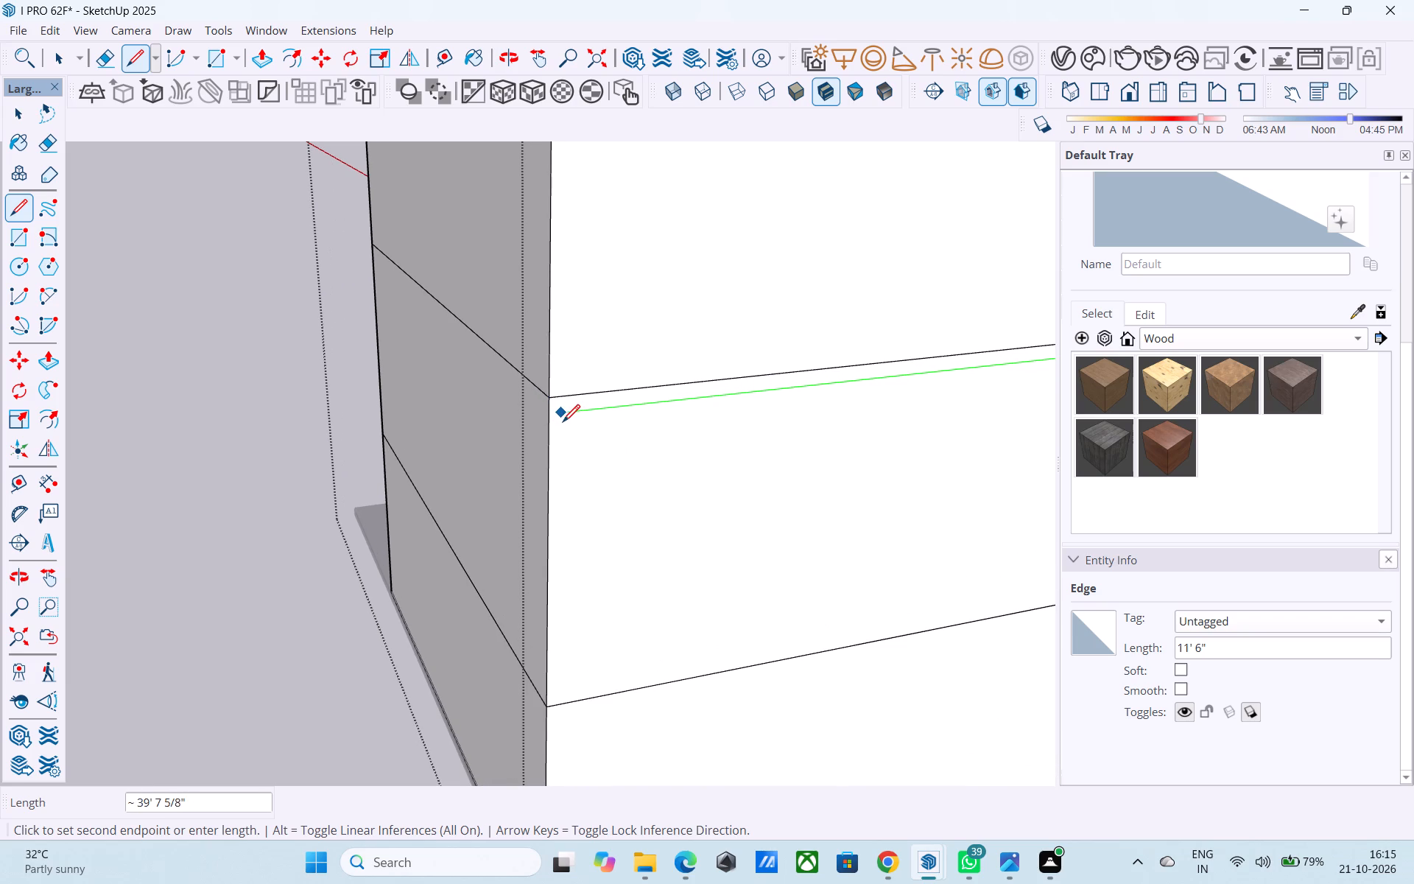
left_click(550, 415)
Continue the 6"-lower line 27' 3" along the following outer wall, parallel to the red axis, to its end at the recess.
left_click(549, 415)
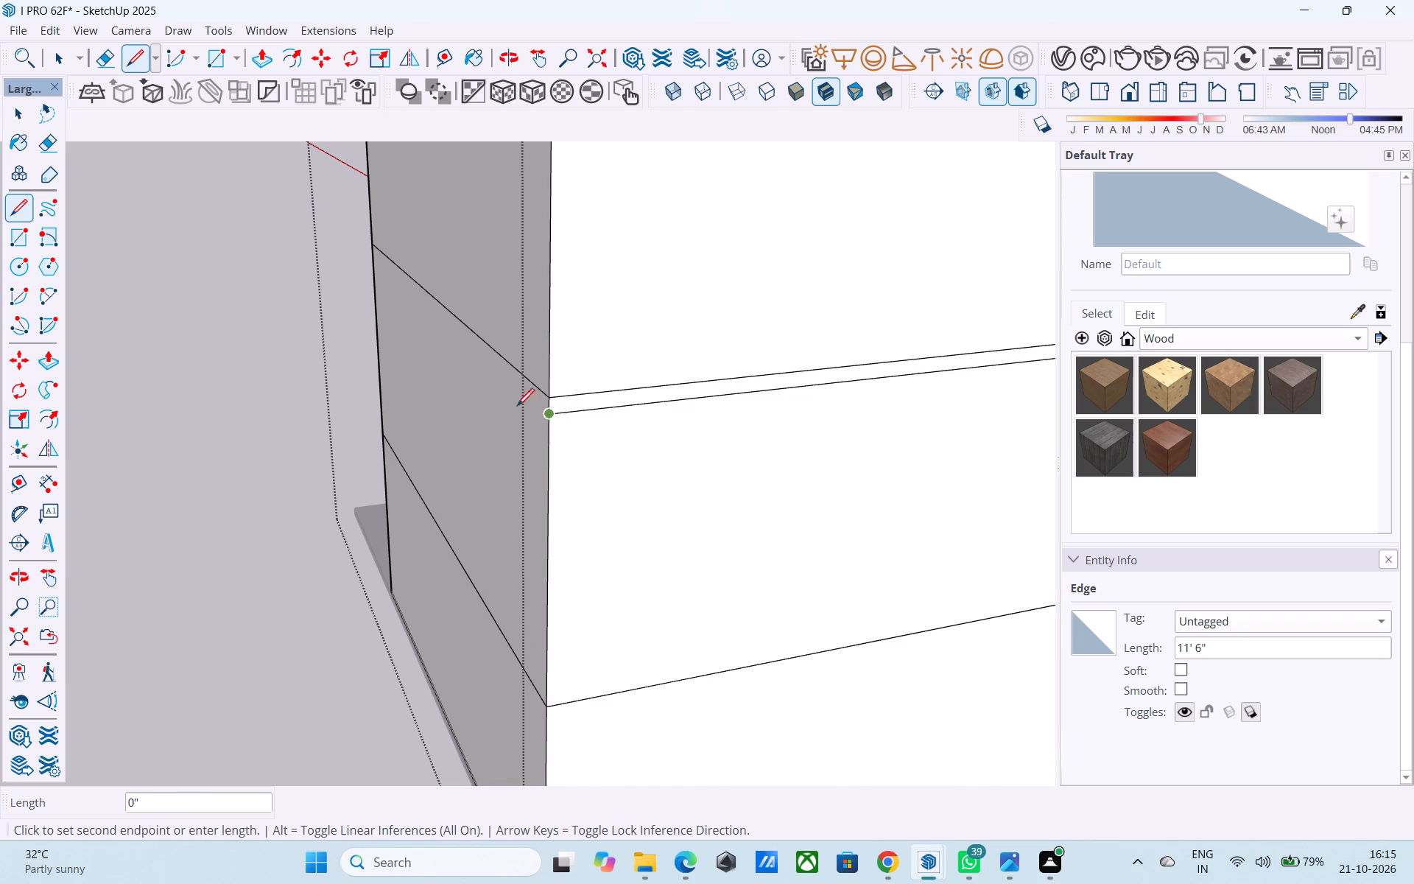
middle_click_drag(359, 256, 395, 262)
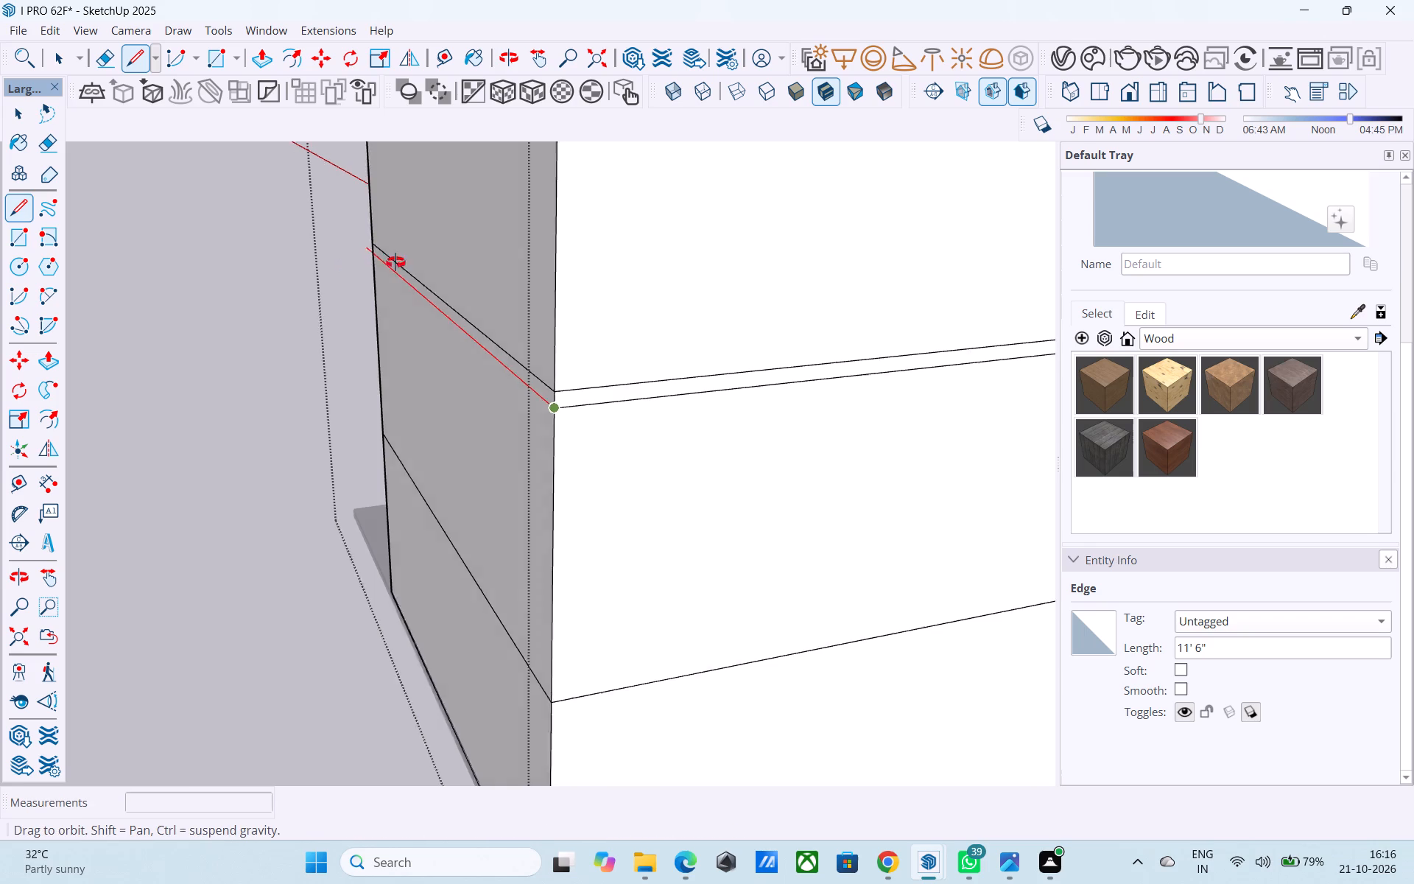
middle_click_drag(395, 262, 1082, 386)
scroll(512, 485, "down", 5)
scroll(567, 445, "up", 6)
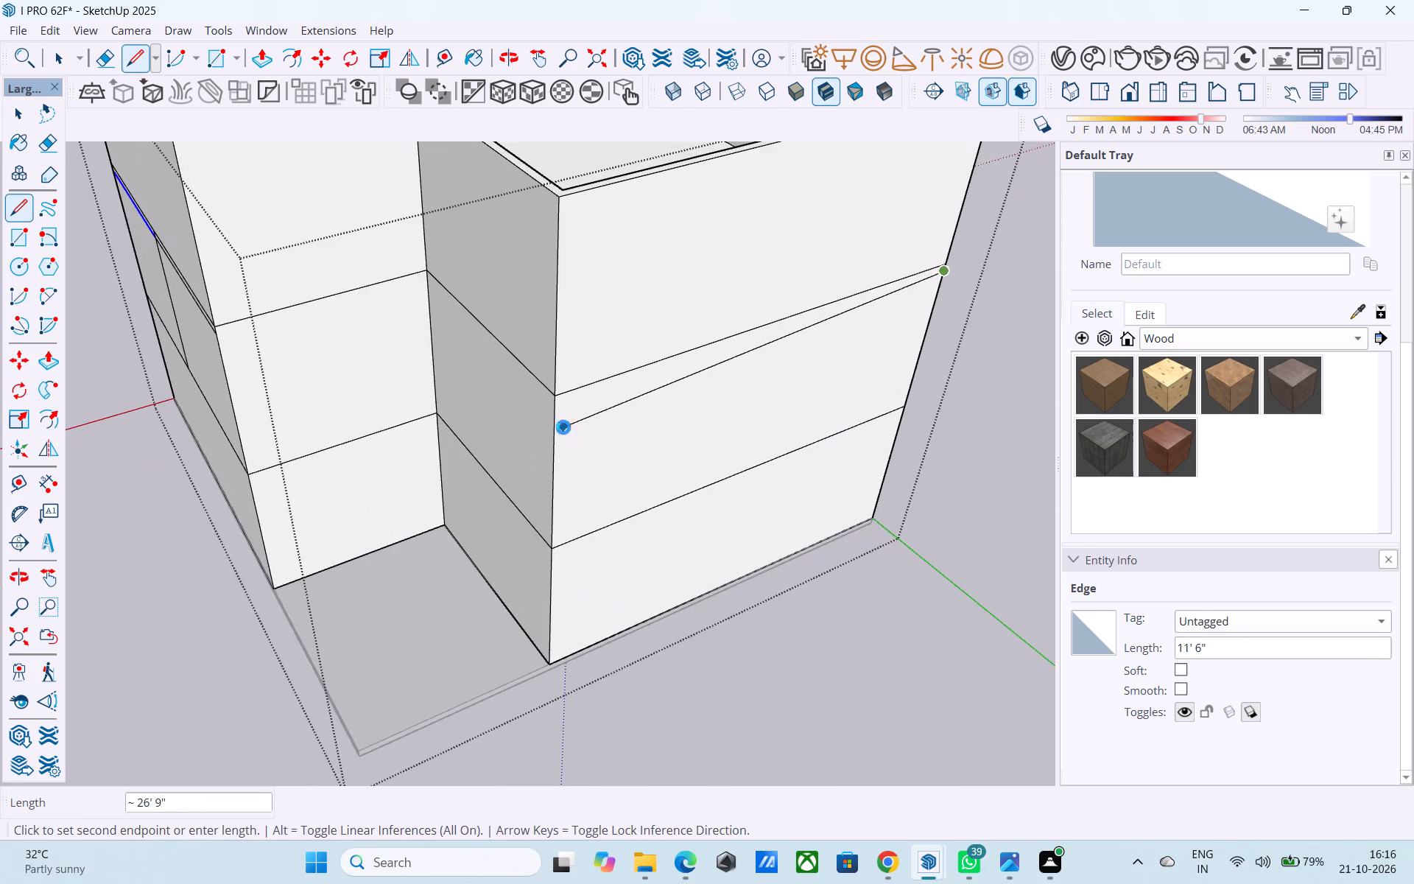
scroll(563, 427, "up", 16)
left_click(559, 382)
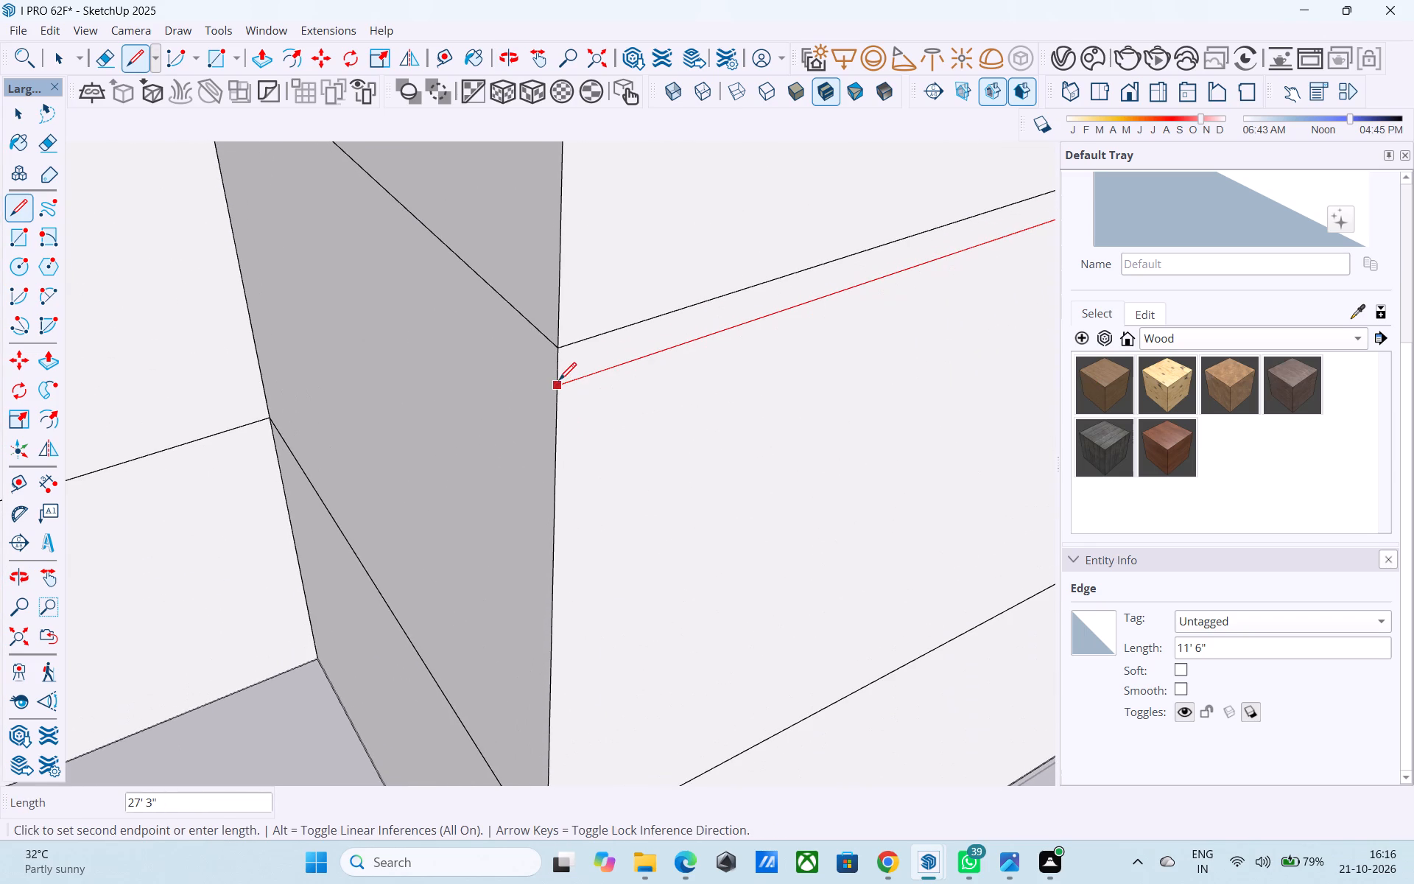
Continue the 6"-lower line 14' 9" along the recess's back wall to its inner corner.
left_click(559, 387)
scroll(502, 383, "down", 6)
scroll(489, 475, "down", 5)
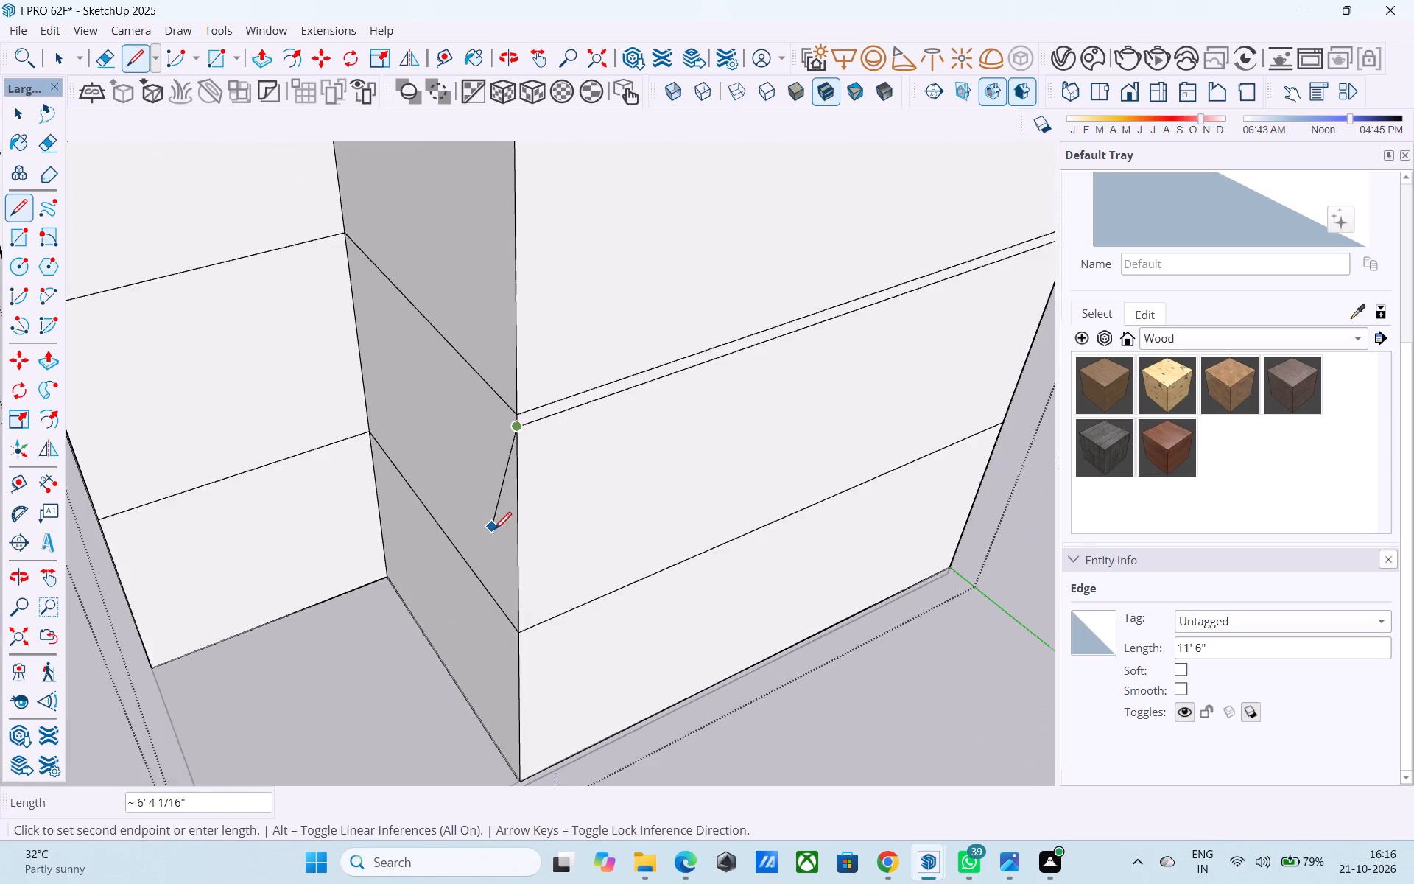
scroll(494, 531, "down", 8)
middle_click_drag(537, 610, 884, 525)
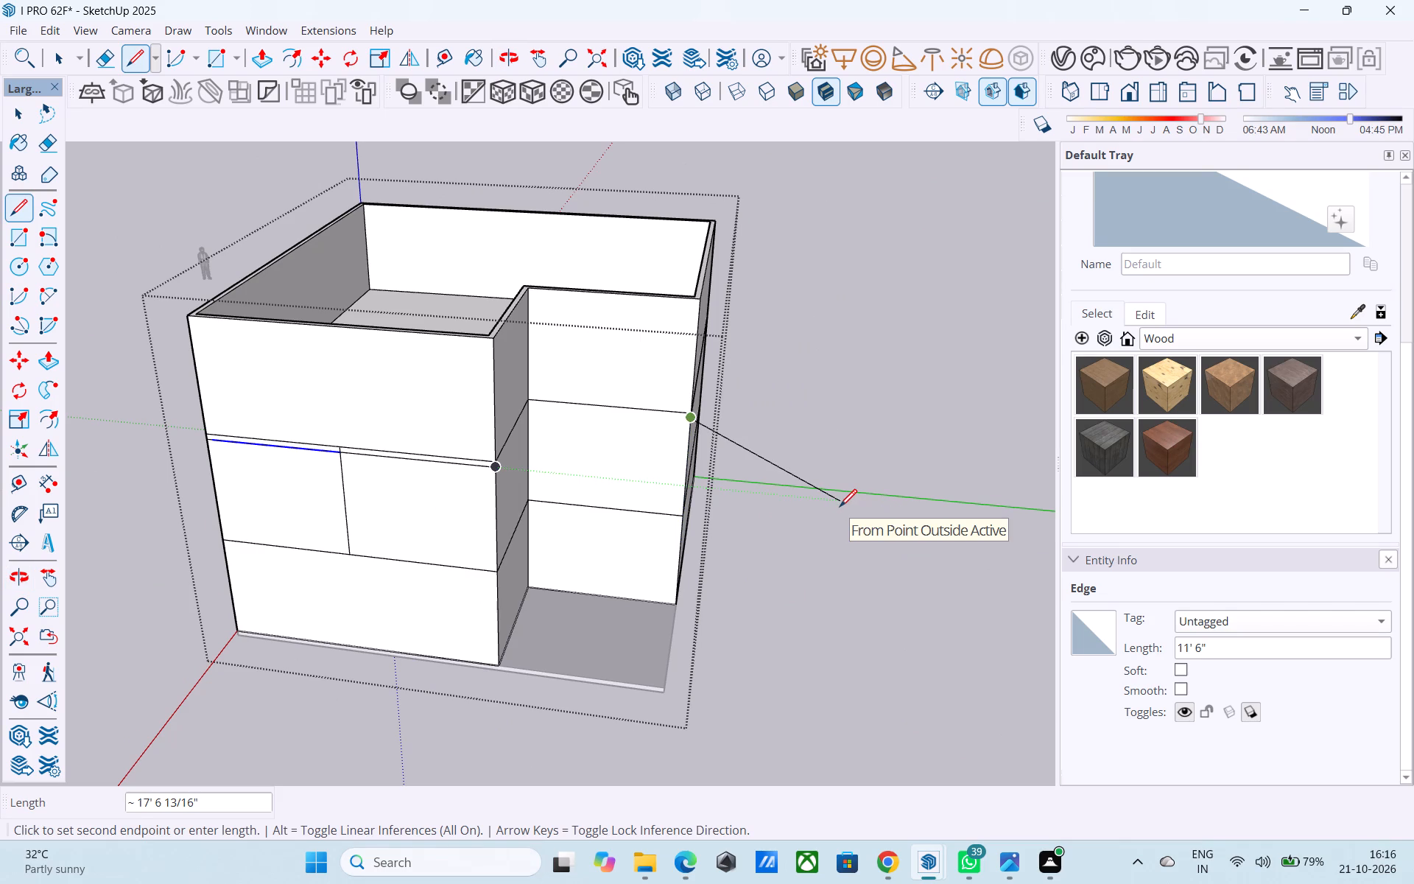
middle_click_drag(734, 506, 591, 684, "shift")
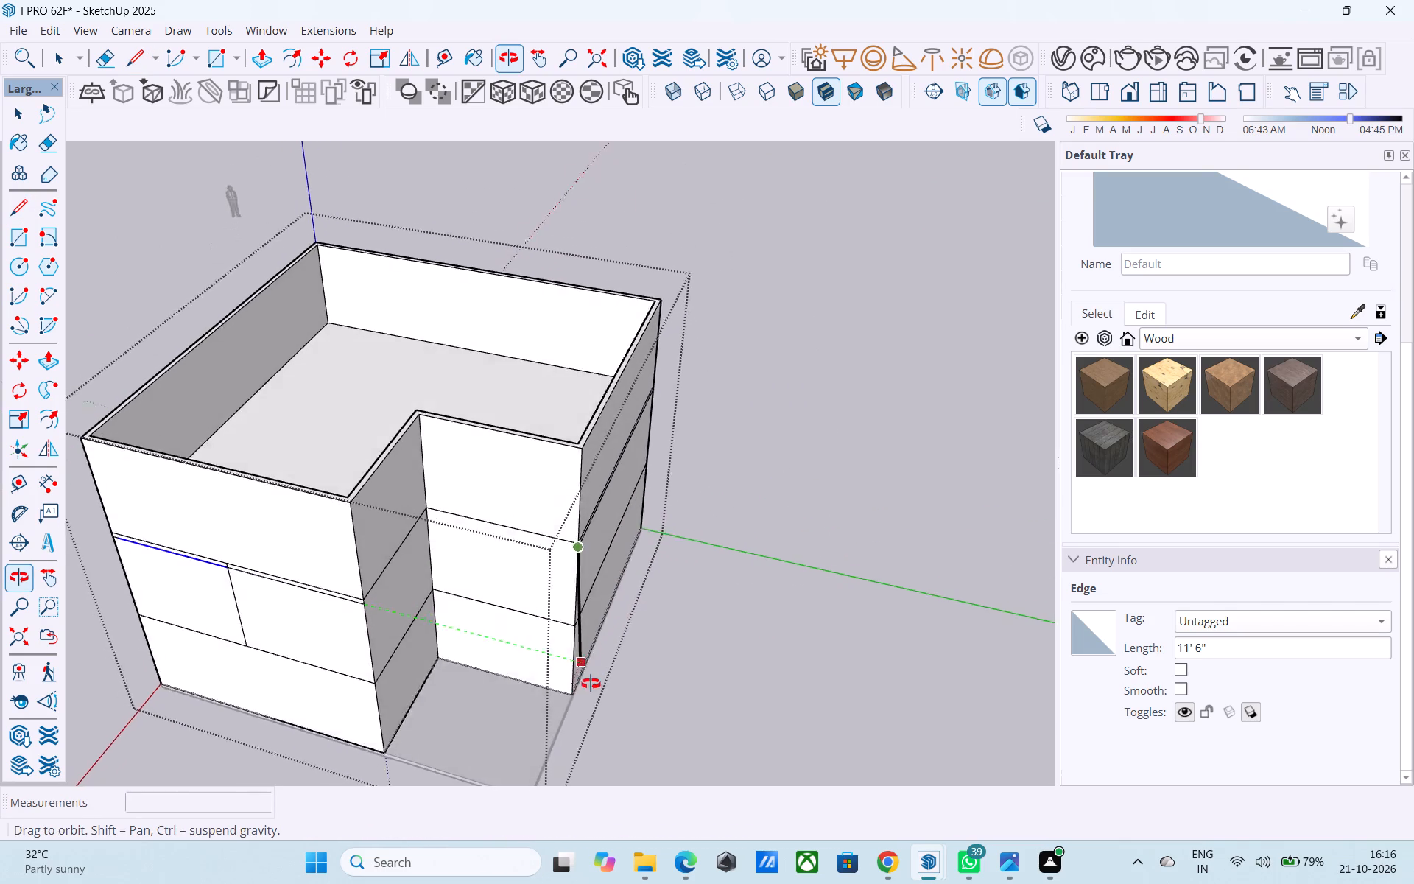
middle_click_drag(591, 684, 746, 547, "shift")
scroll(608, 510, "up", 4)
scroll(461, 472, "up", 2)
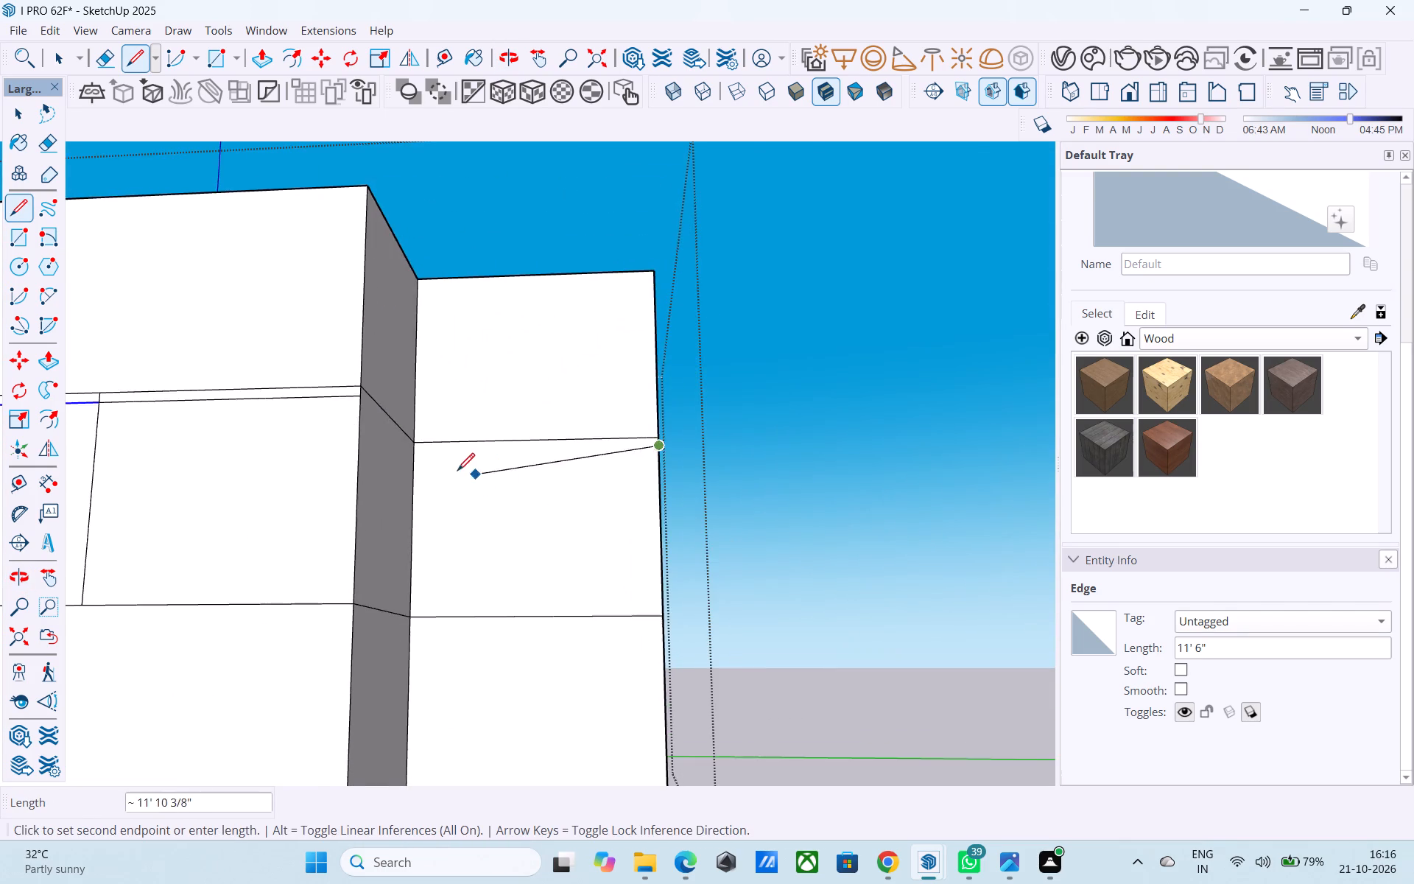
scroll(457, 472, "up", 1)
scroll(389, 446, "up", 3)
left_click(398, 441)
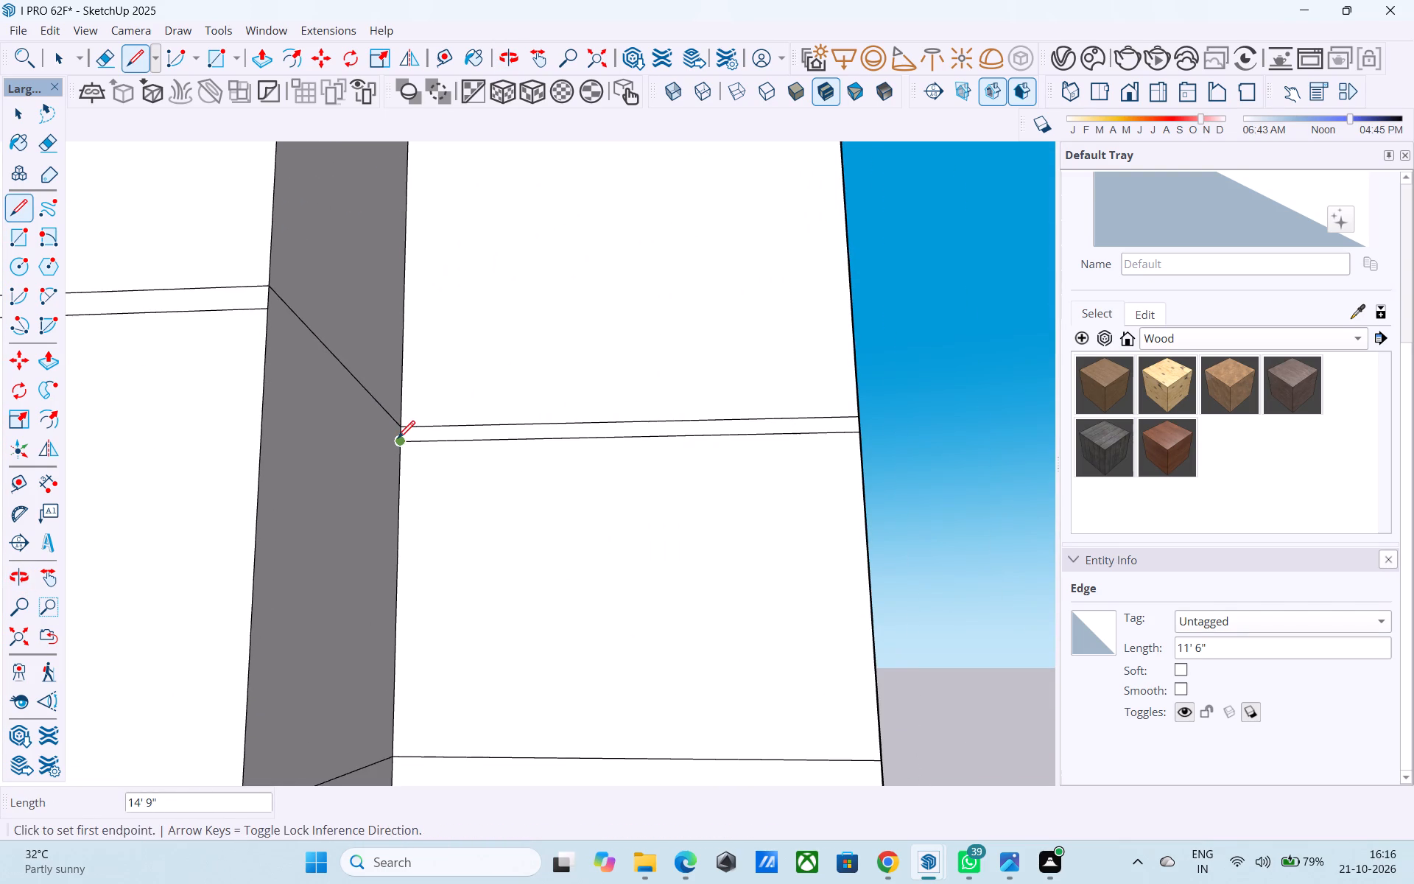
Close the line loop with a 12' 9" line along the recess's side wall.
left_click(398, 440)
left_click(267, 301)
Extend the vertical divider on the corner's green-axis wall 10' 6" from the upper band line up to the wall's top edge.
scroll(267, 301, "down", 5)
middle_click_drag(267, 301, 434, 611)
scroll(493, 545, "down", 7)
scroll(545, 513, "down", 1)
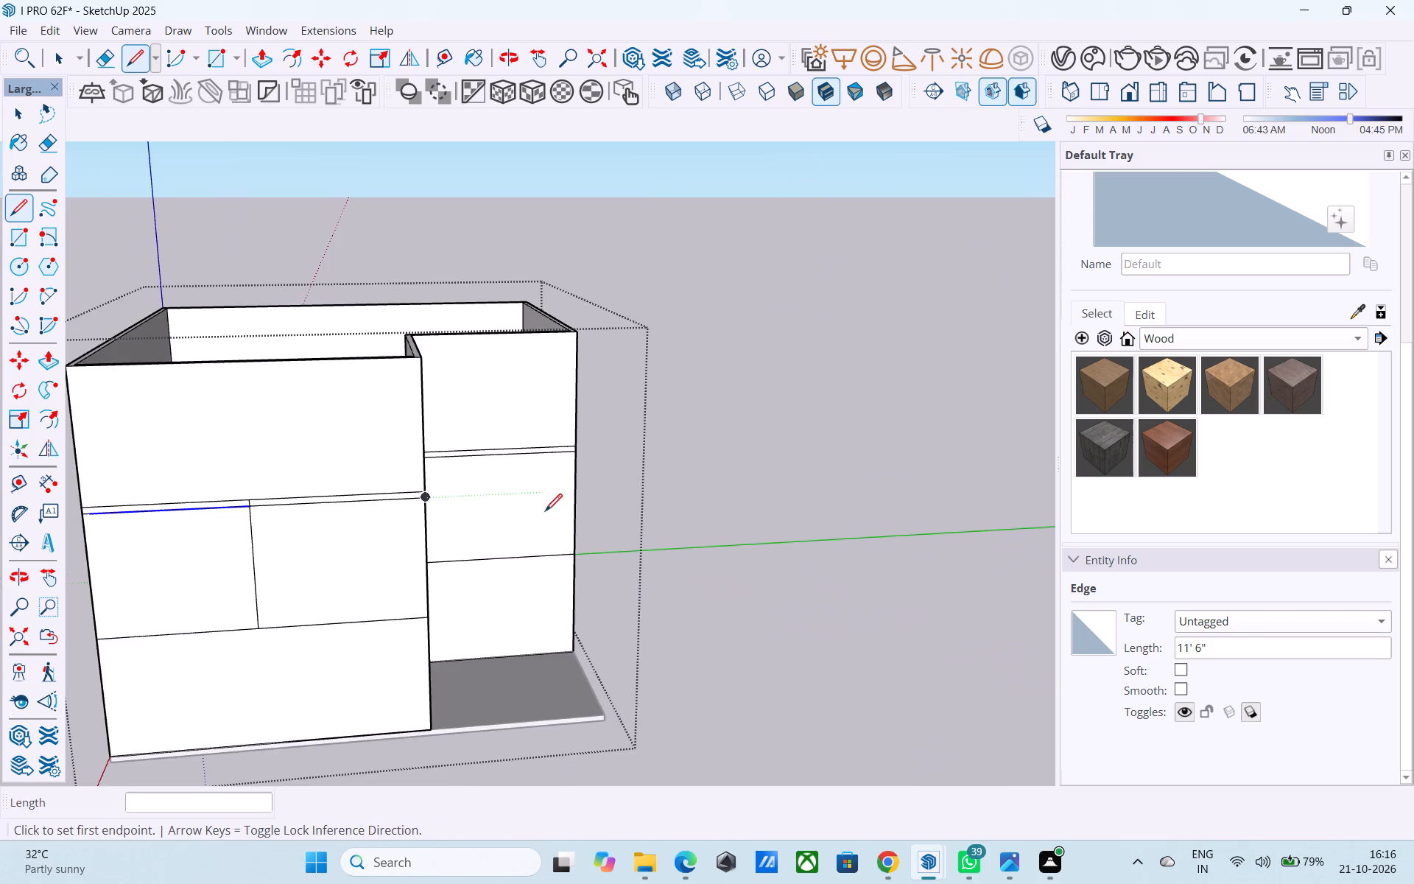
scroll(545, 513, "down", 4)
middle_click_drag(461, 545, 849, 427)
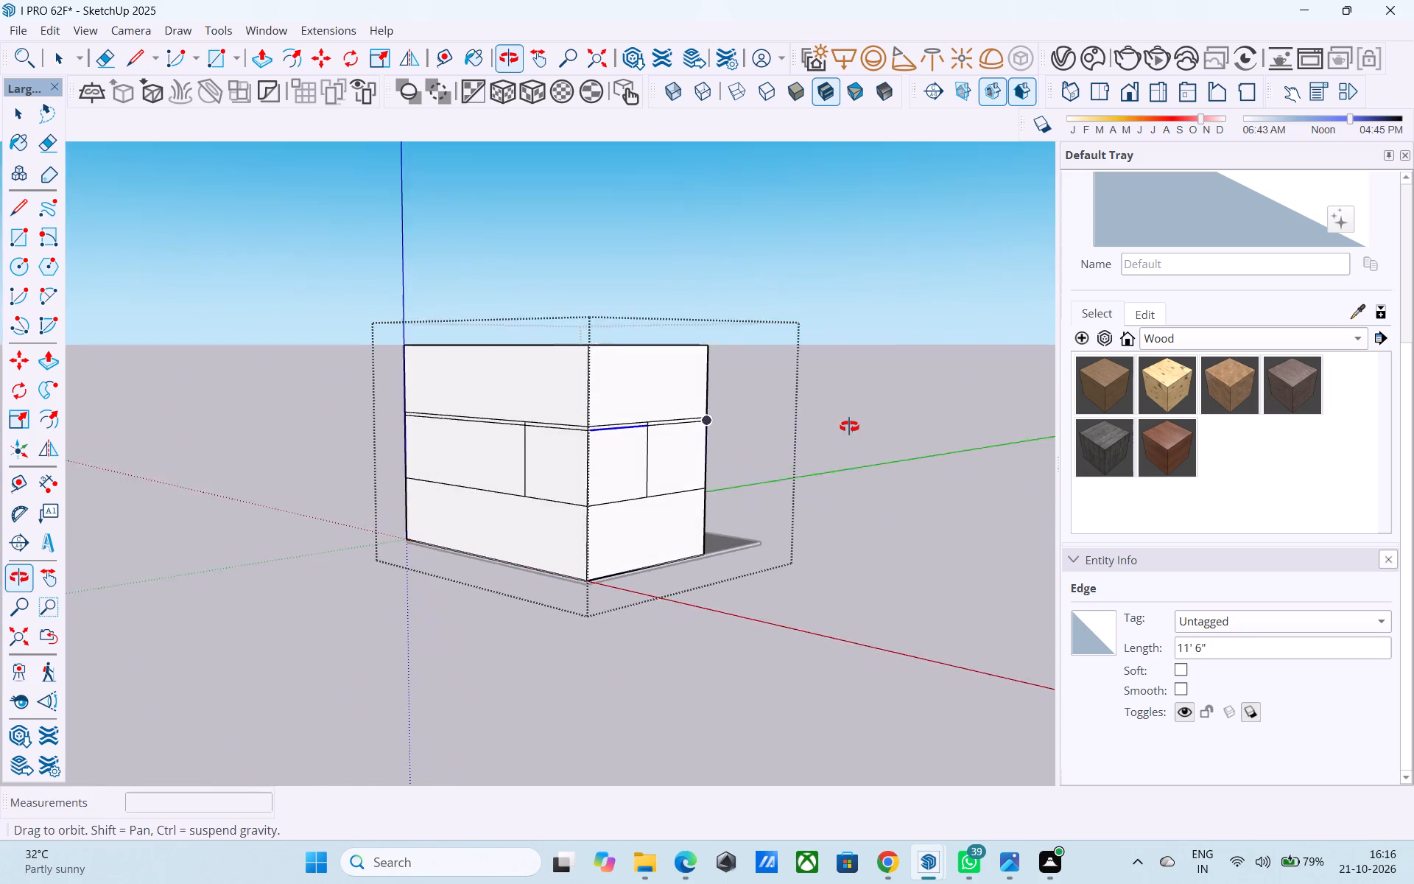
middle_click_drag(849, 427, 862, 470)
scroll(631, 431, "up", 7)
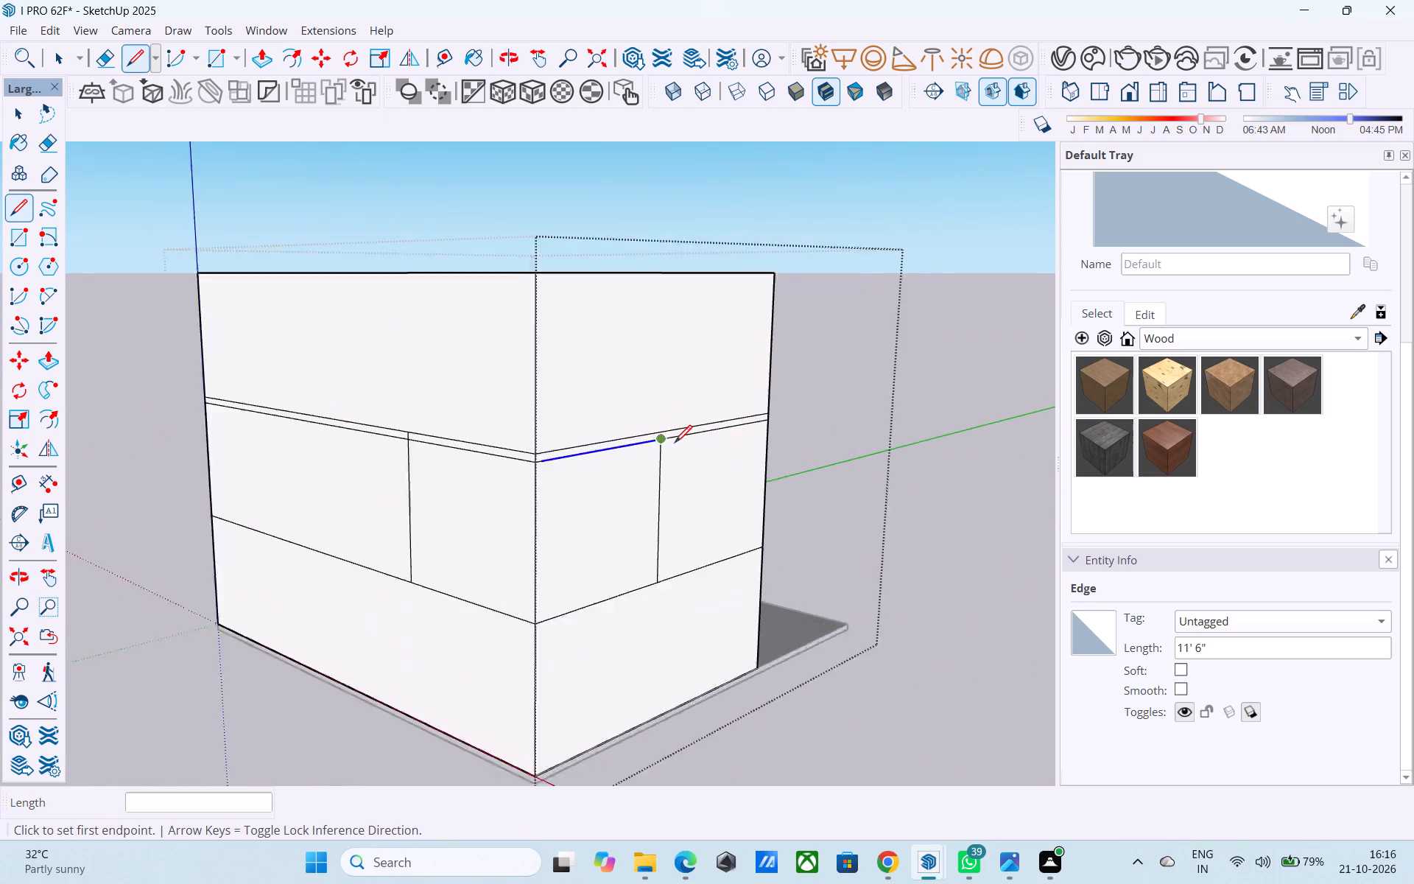
scroll(675, 444, "up", 6)
left_click(656, 429)
middle_click_drag(691, 232, 717, 481)
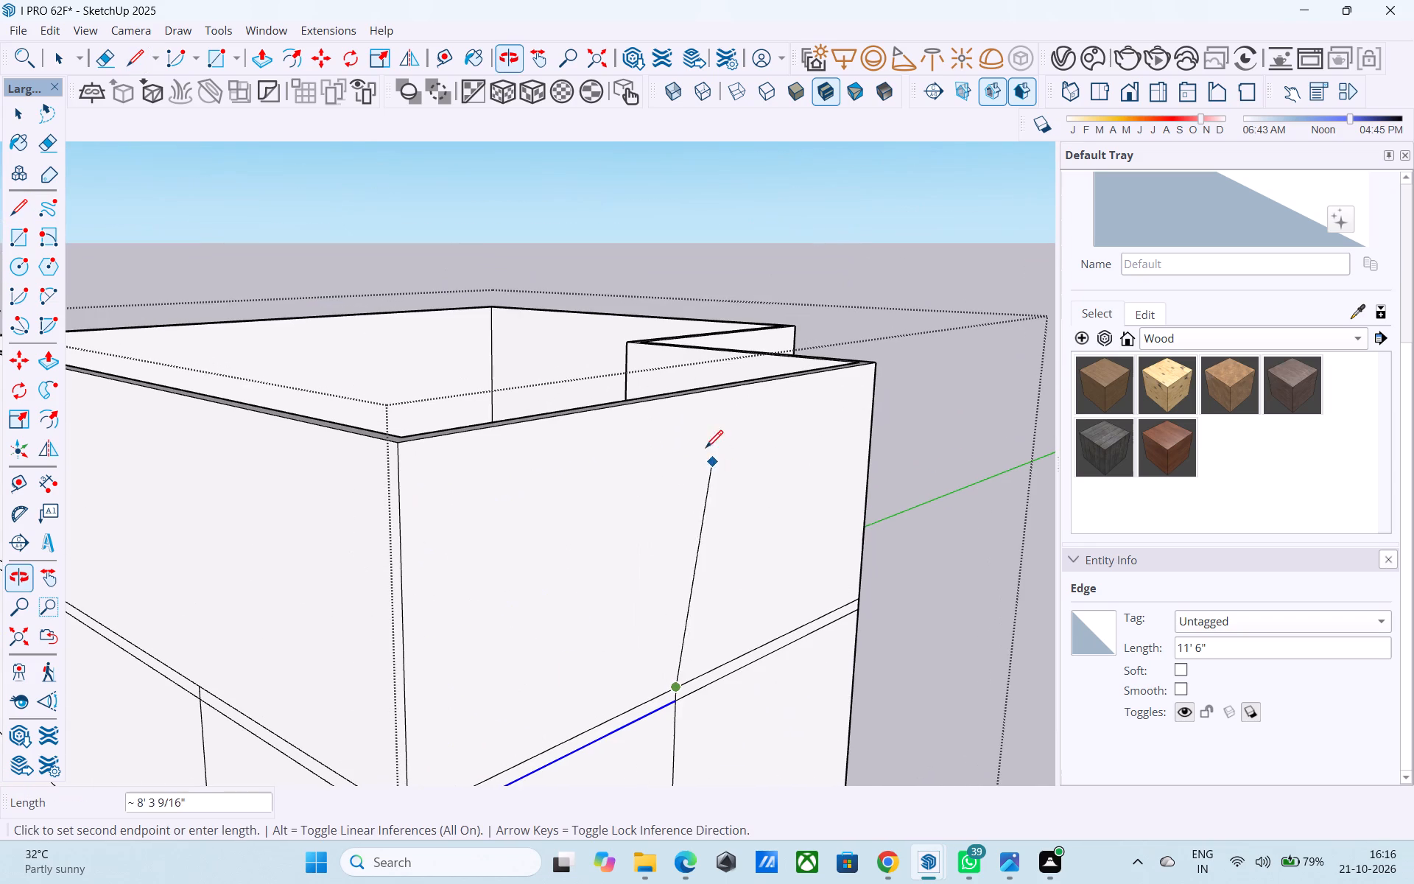
left_click(680, 396)
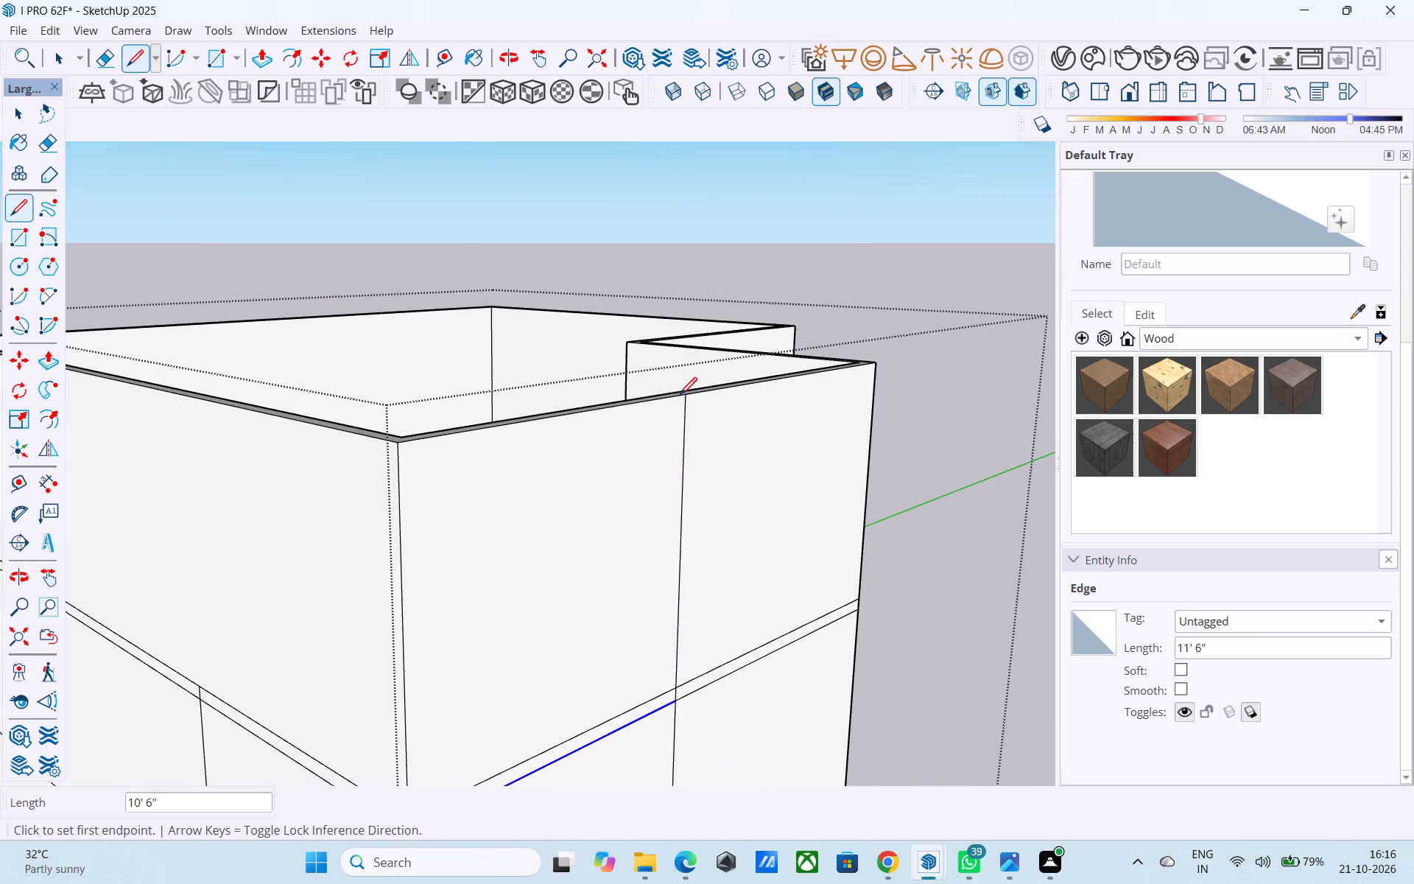
Extend the matching divider on the corner's red-axis wall 10' 6" from the upper band line up to its top edge.
left_click(203, 685)
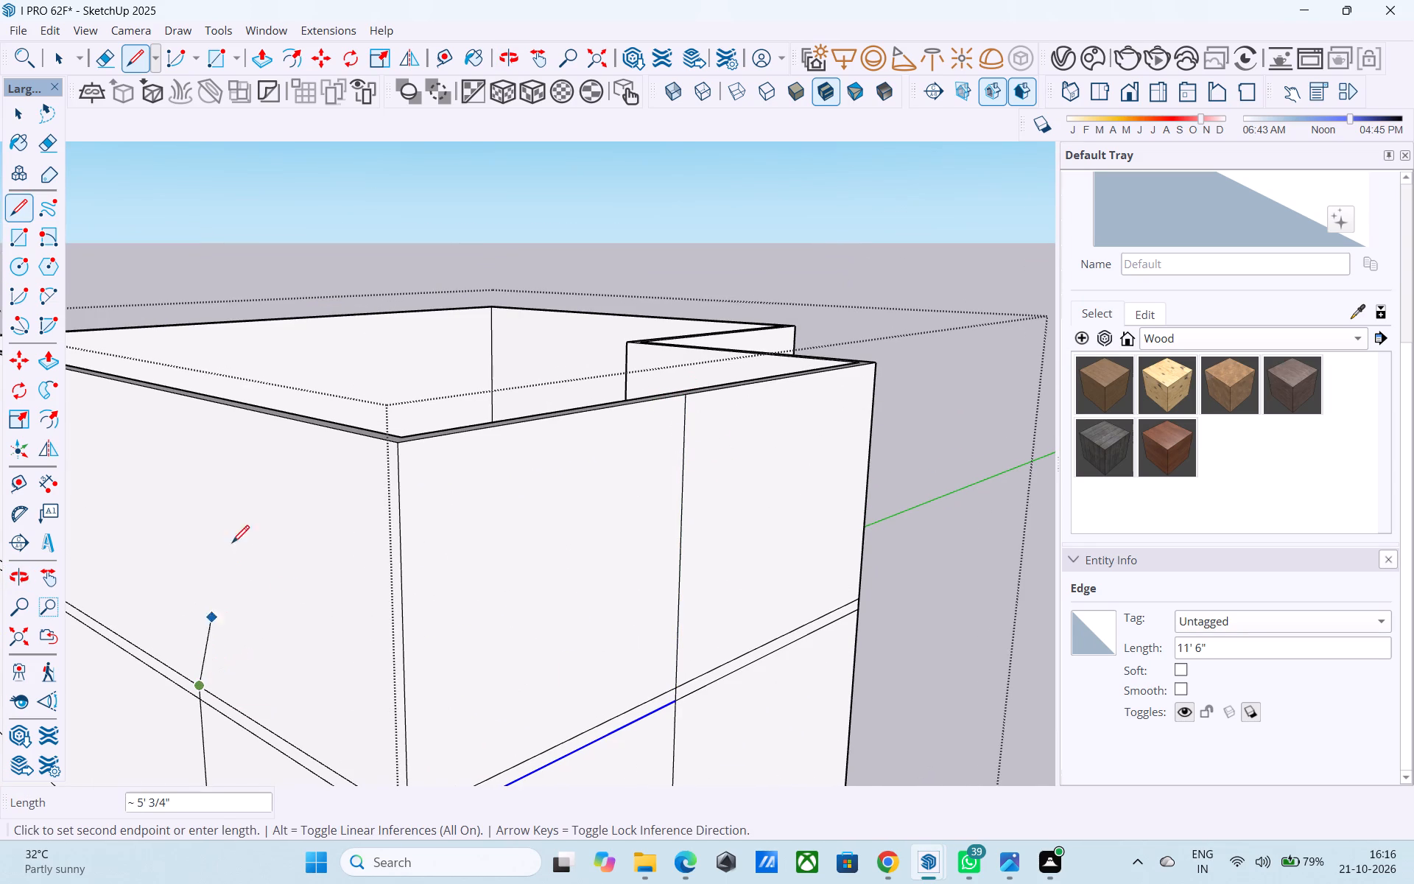
left_click(178, 392)
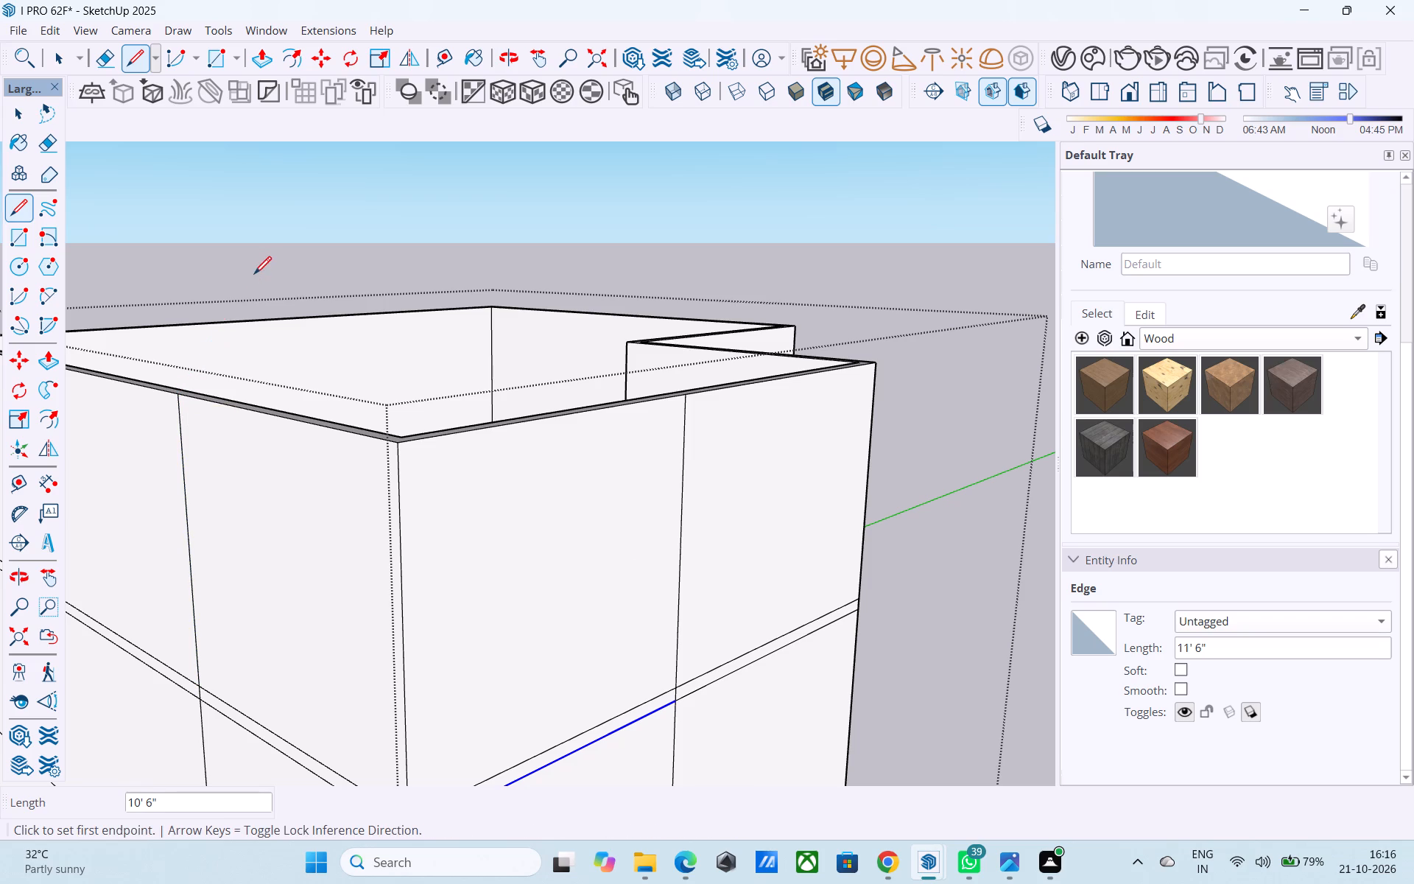
Draw a short line across the wall top from the inner corner to the outer edge of the green-axis wall.
scroll(256, 269, "down", 5)
middle_click_drag(329, 403, 388, 401)
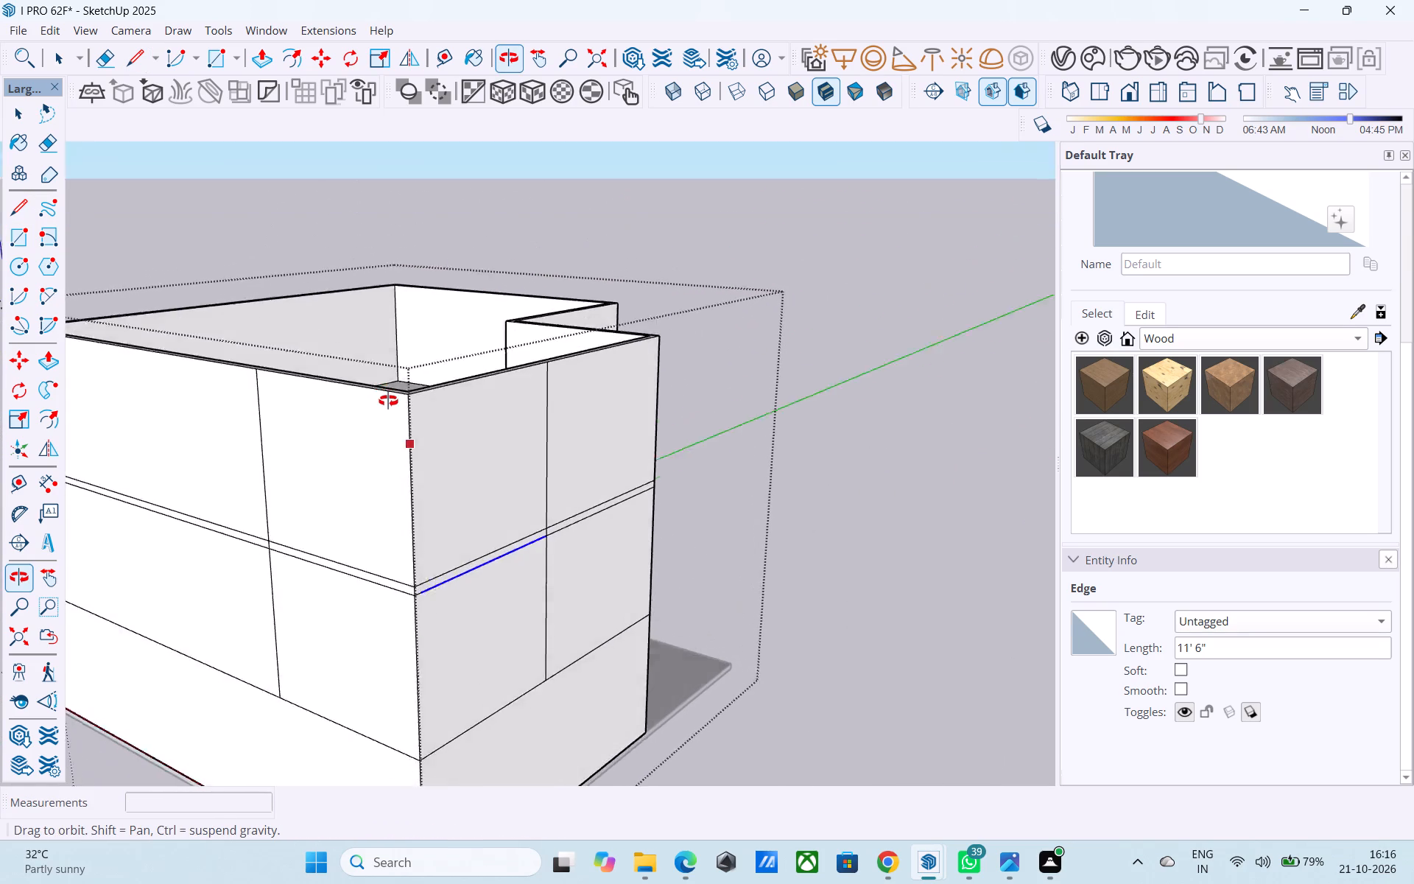
middle_click_drag(388, 401, 269, 404)
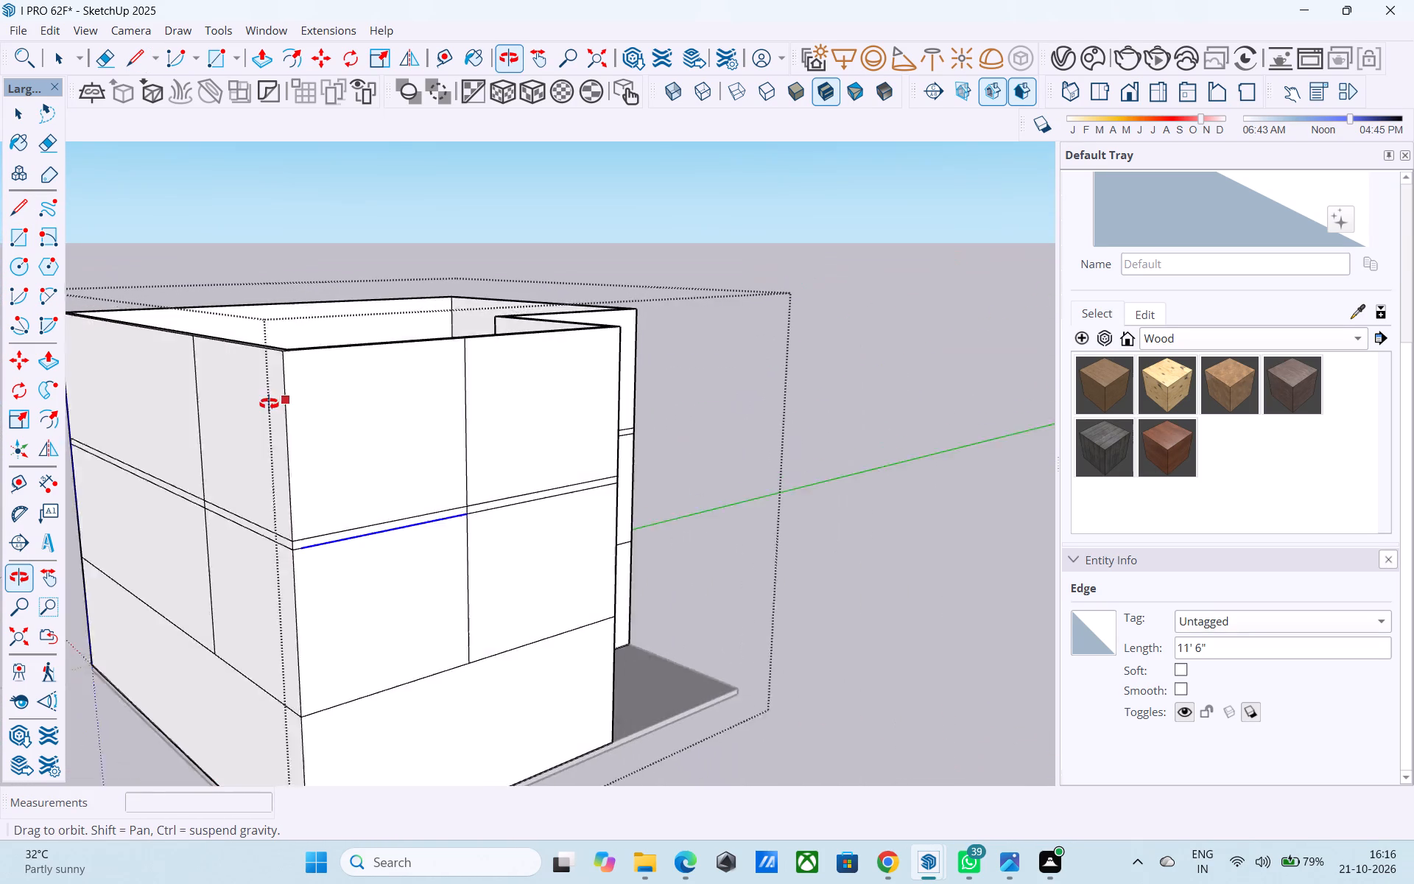
middle_click_drag(269, 404, 480, 355)
middle_click_drag(480, 355, 450, 381)
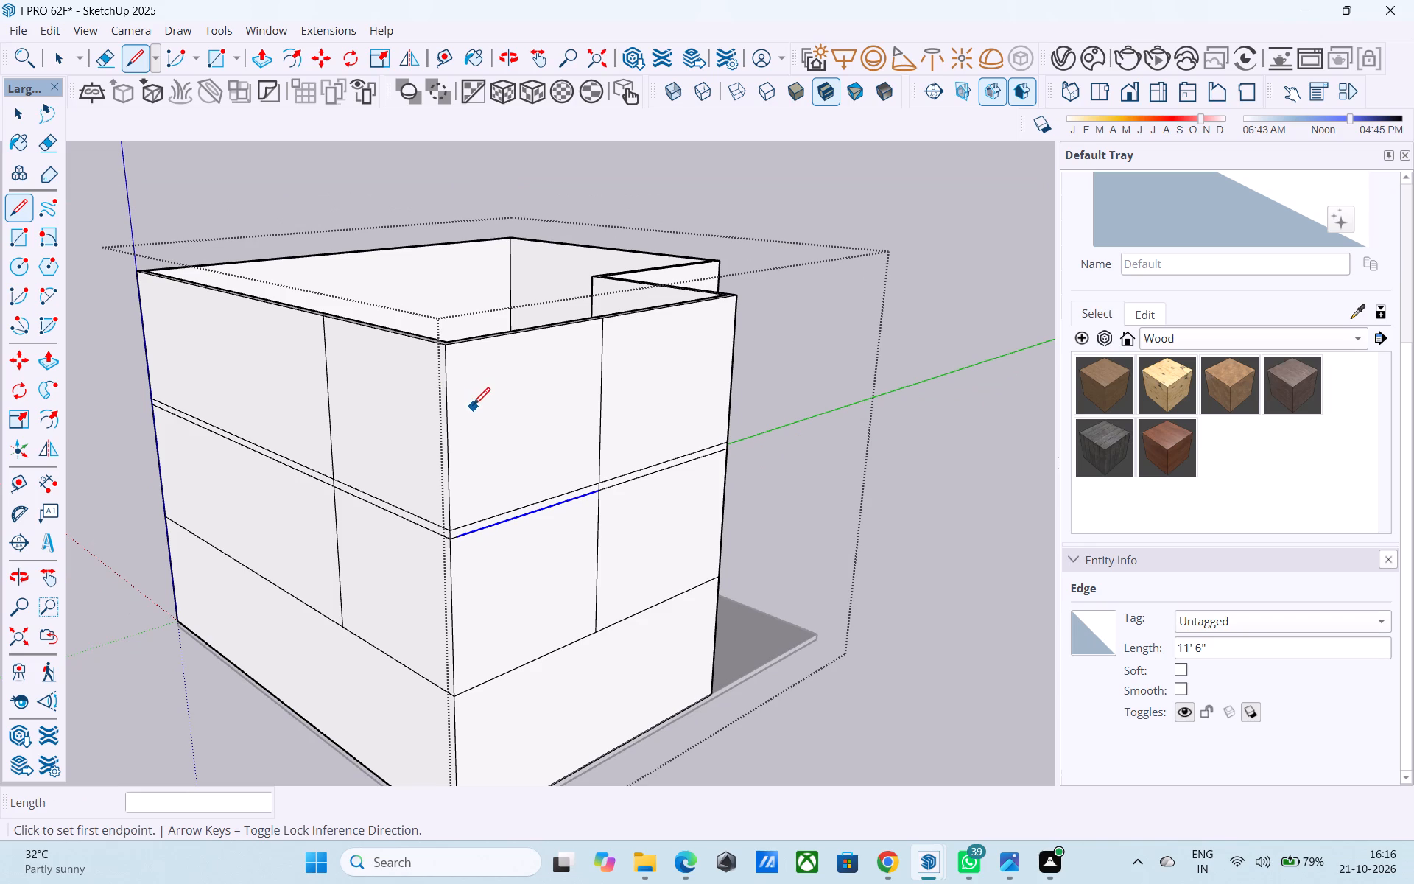
middle_click_drag(473, 407, 443, 399)
scroll(438, 468, "up", 5)
middle_click_drag(438, 510, 429, 550)
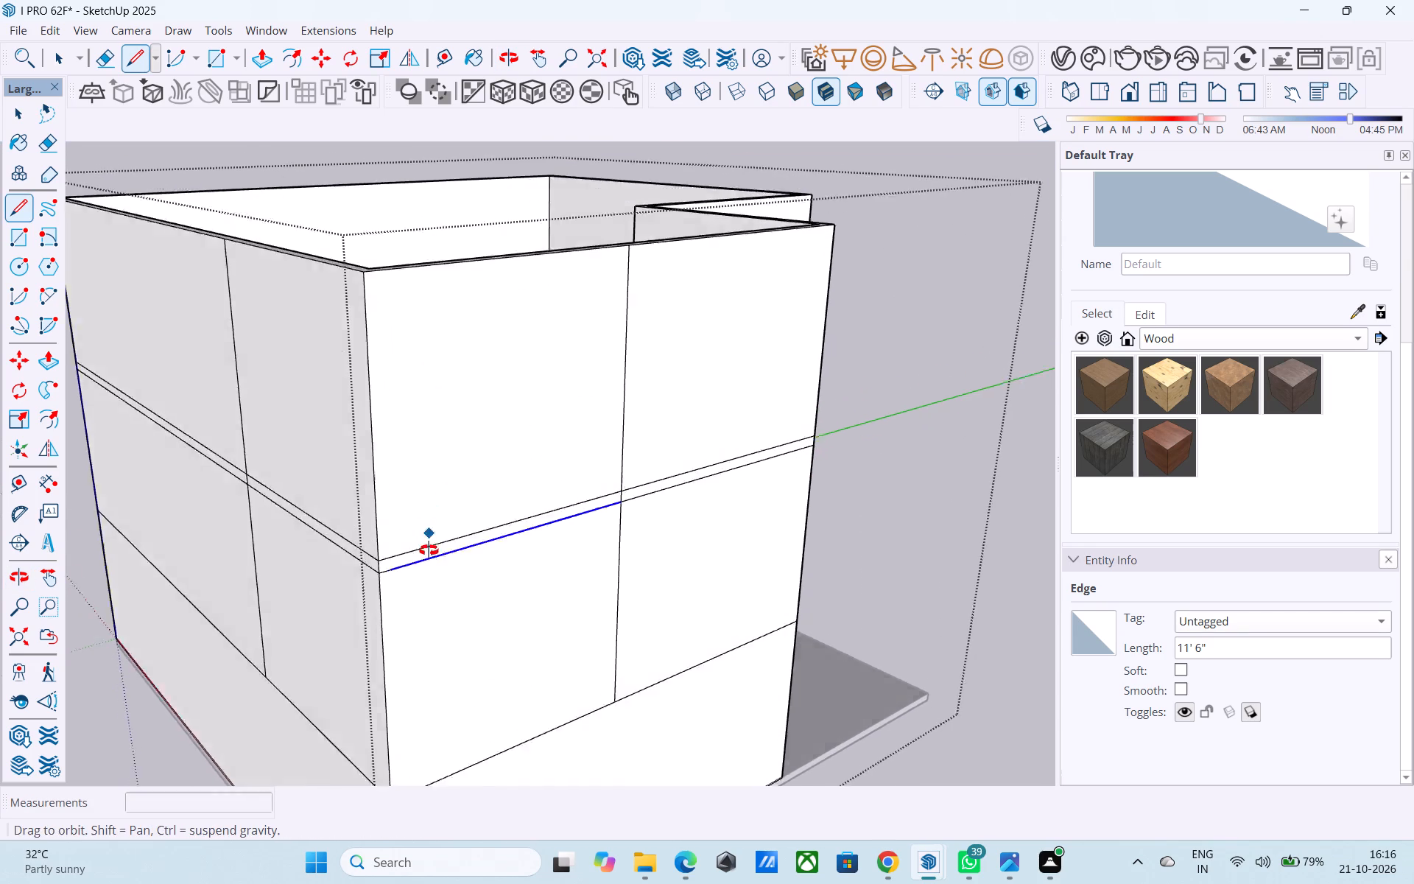
middle_click_drag(429, 550, 425, 625)
scroll(345, 516, "up", 8)
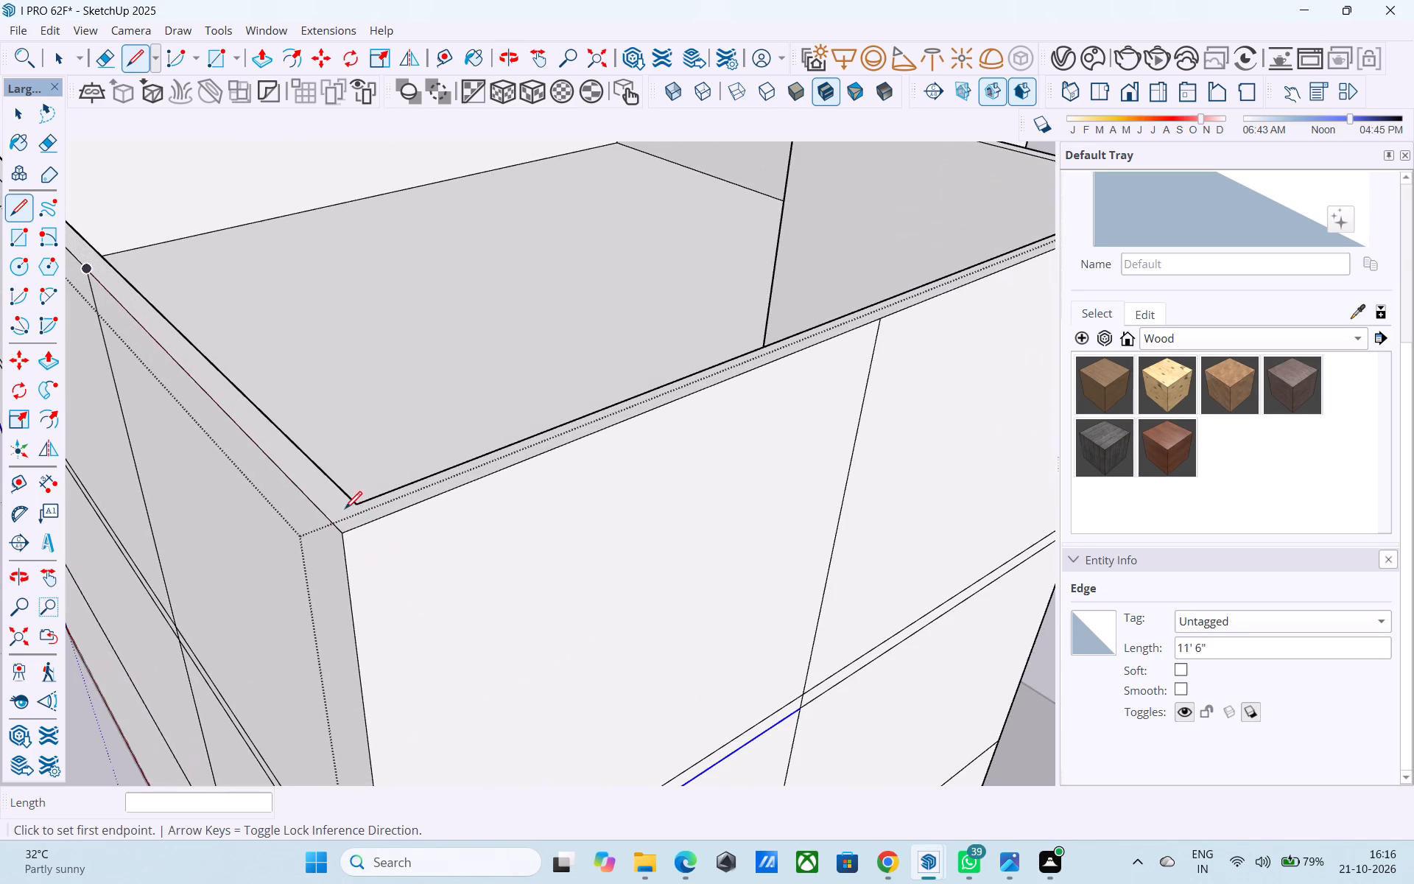
left_click(357, 502)
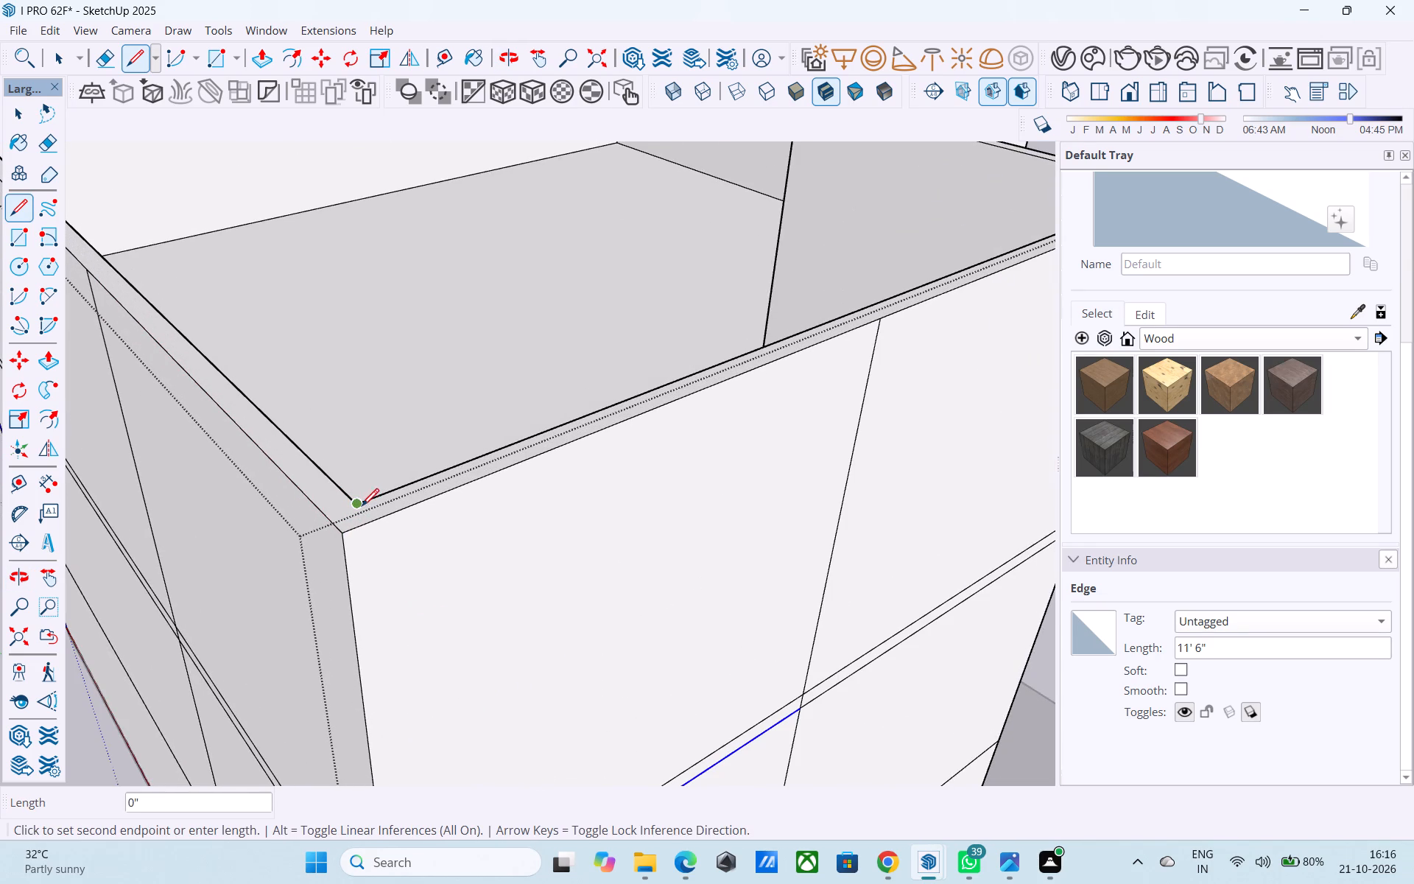
left_click(370, 516)
Draw a vertical line about 31' long from that outer edge point down the green-axis wall's face to its base.
left_click(373, 524)
scroll(370, 508, "down", 2)
scroll(370, 508, "up", 1)
scroll(370, 508, "down", 4)
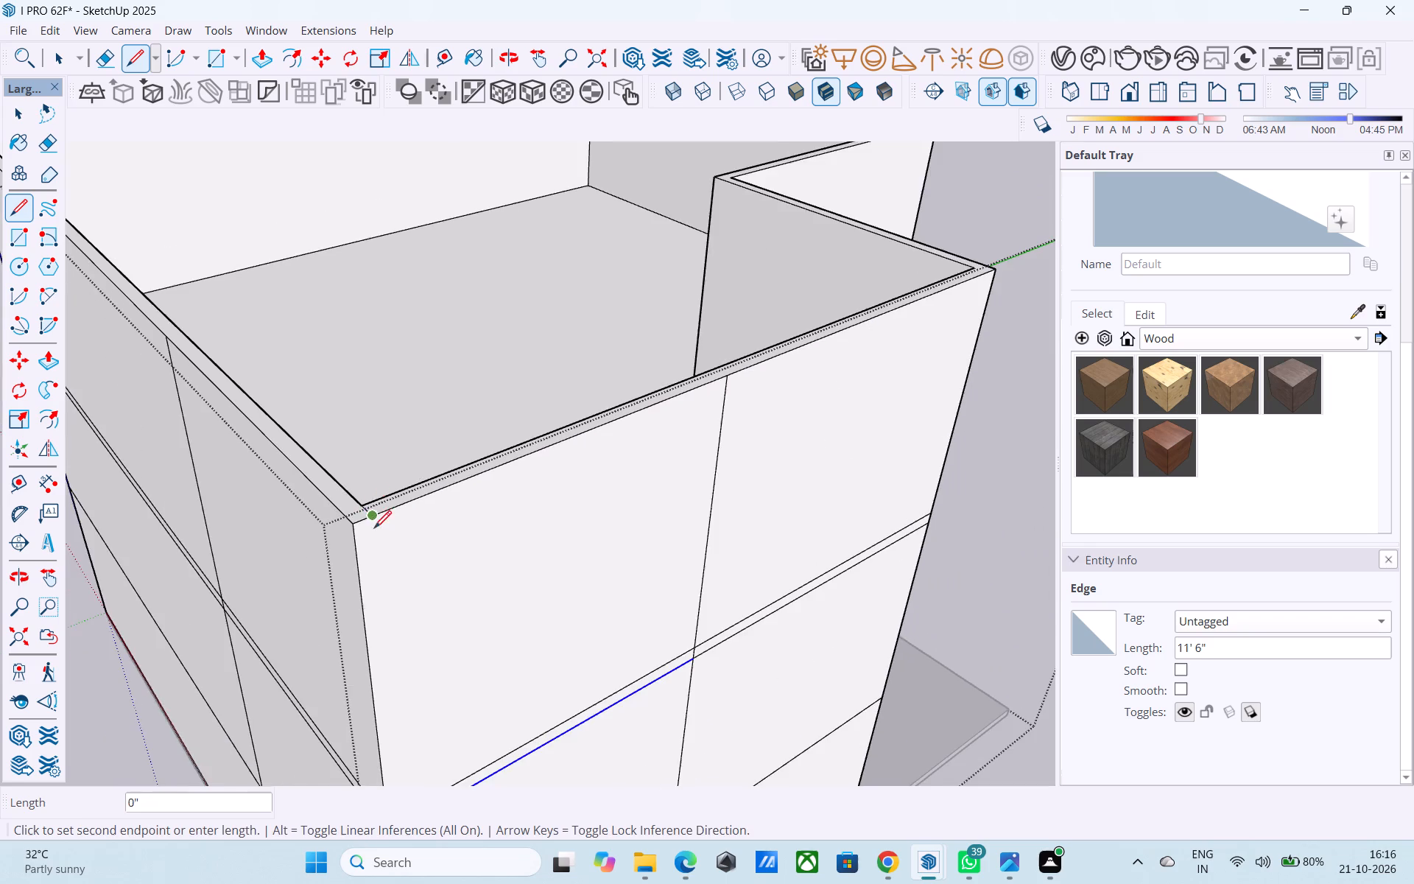
scroll(375, 544, "down", 11)
scroll(375, 429, "down", 5)
scroll(415, 641, "up", 14)
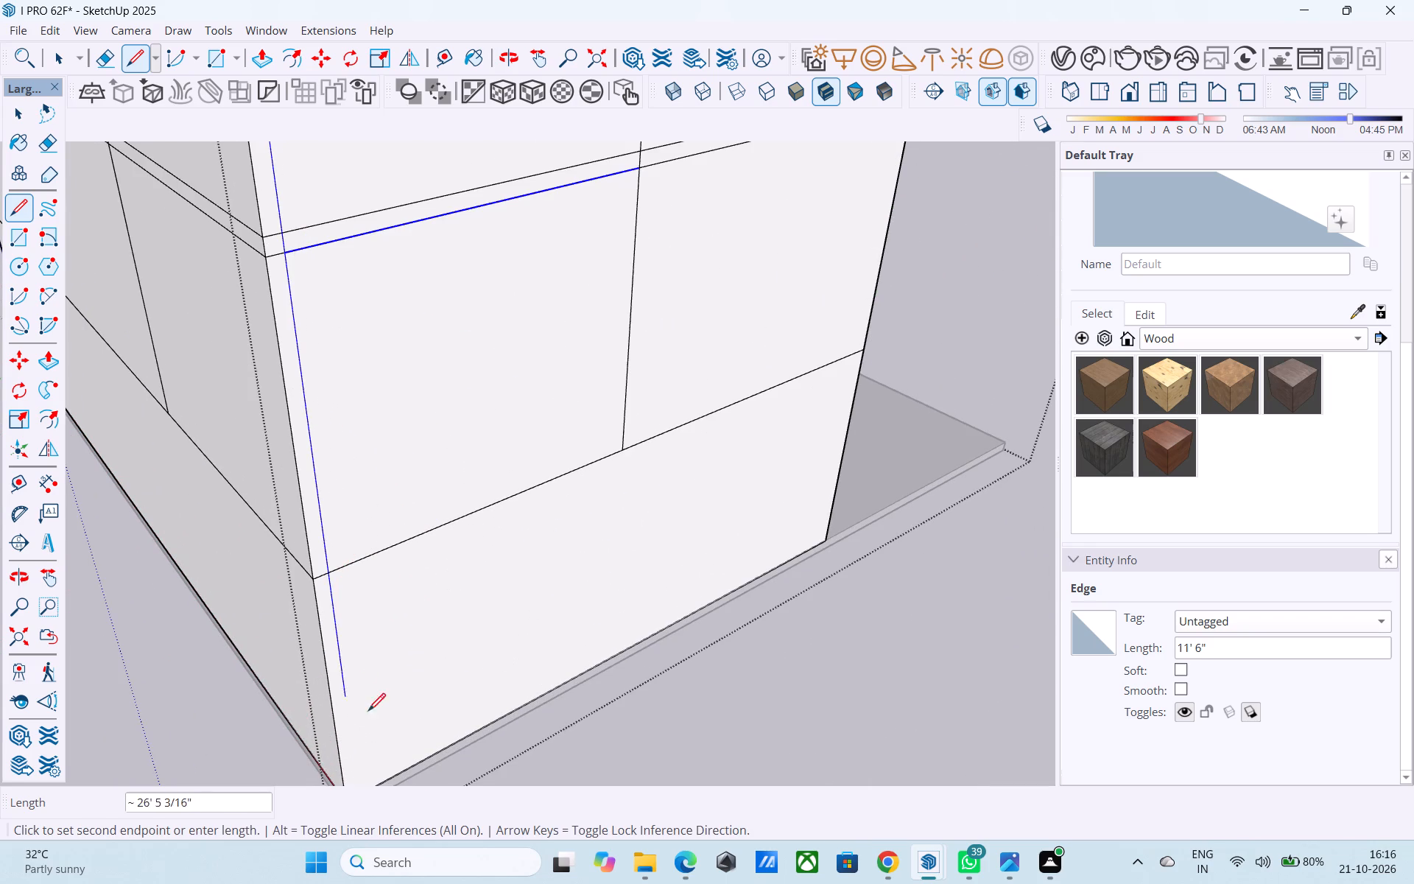
scroll(362, 552, "up", 1)
scroll(362, 550, "down", 8)
scroll(354, 628, "up", 11)
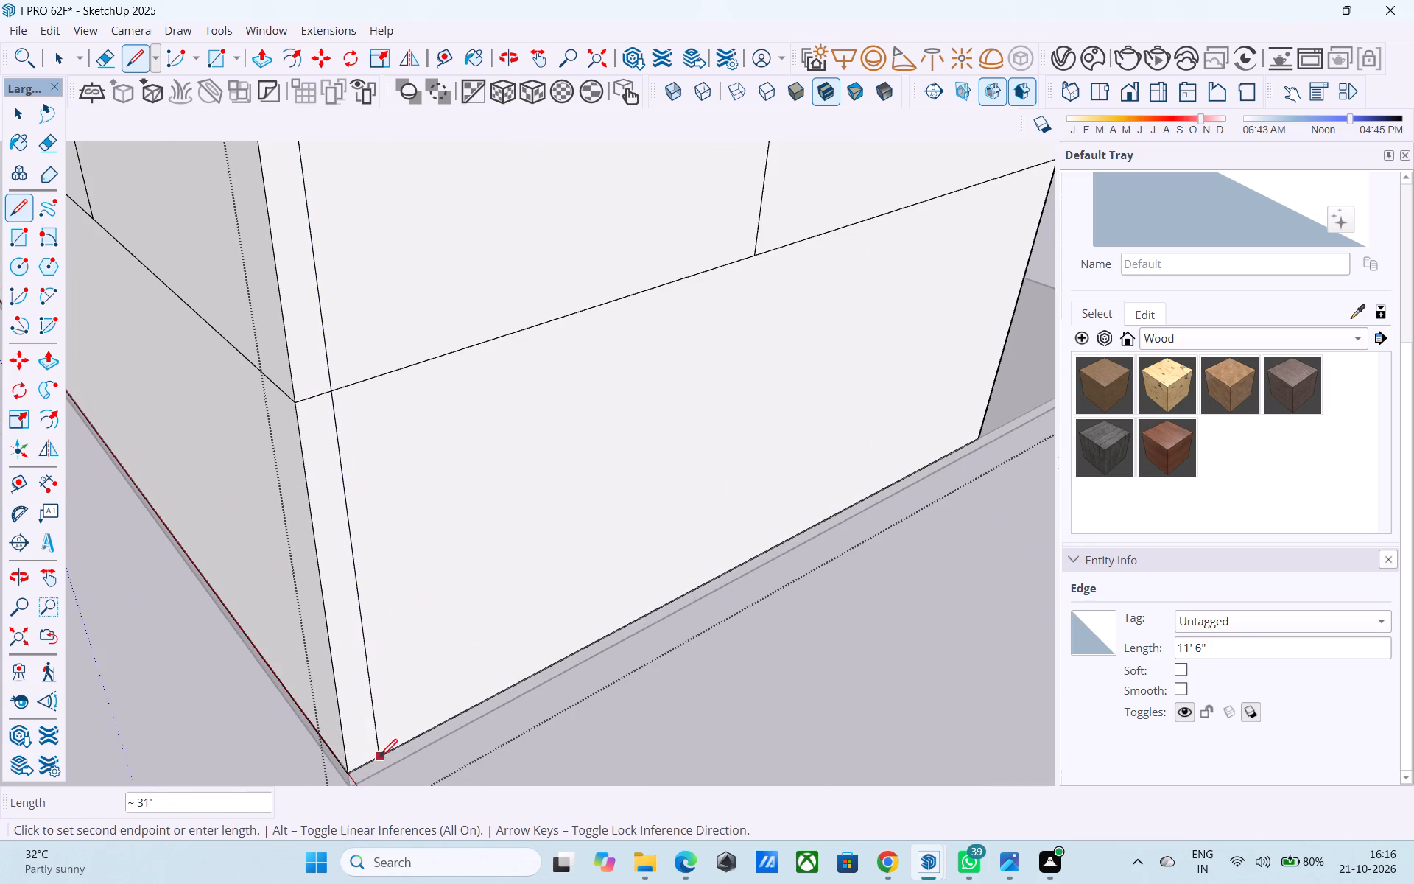
left_click(371, 768)
Draw a 6" line across the wall top from the inner corner to the outer edge of the red-axis wall.
scroll(364, 754, "down", 12)
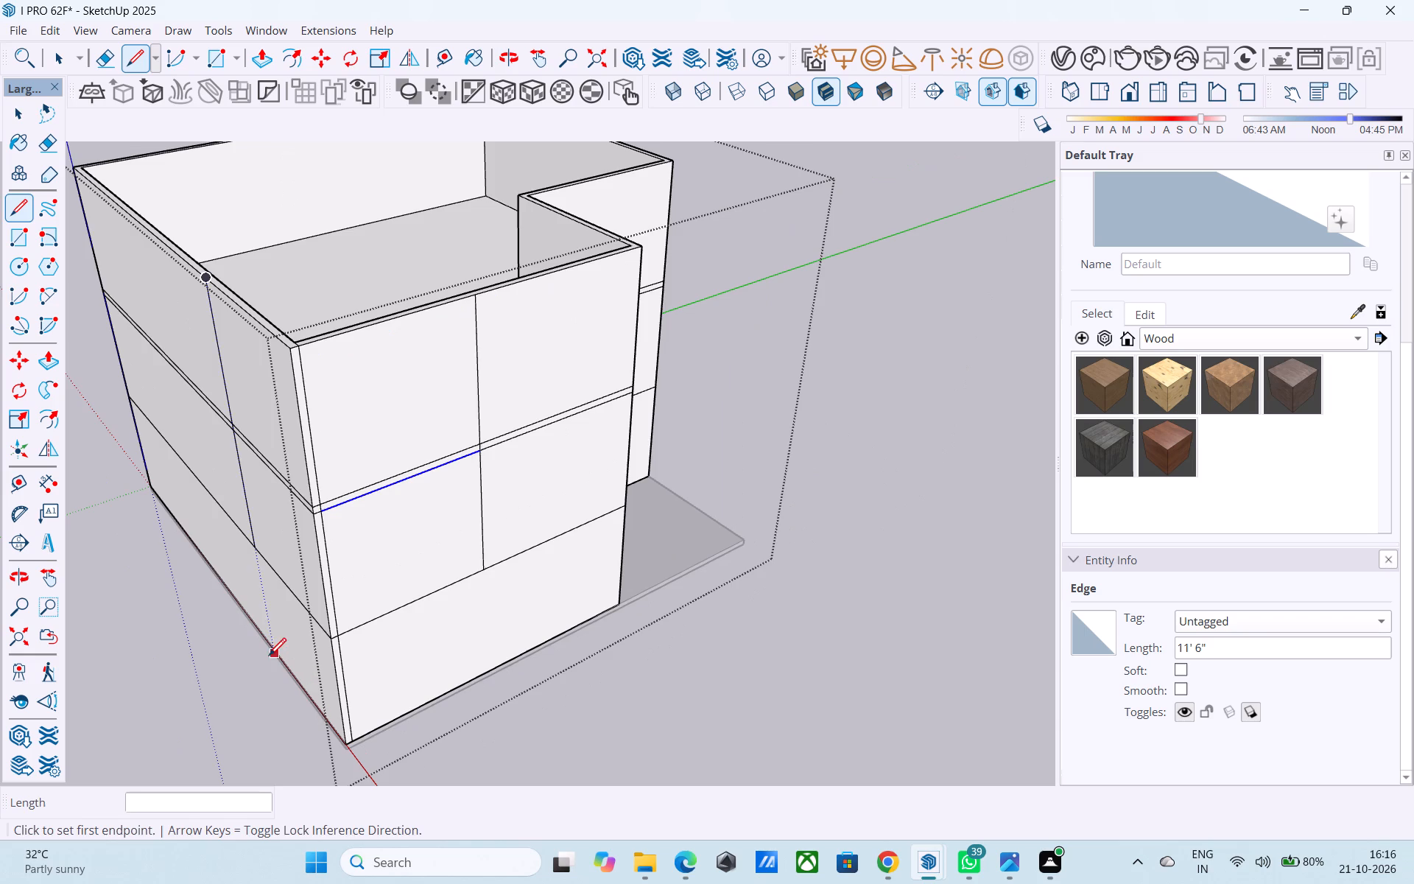
middle_click_drag(269, 657, 326, 669)
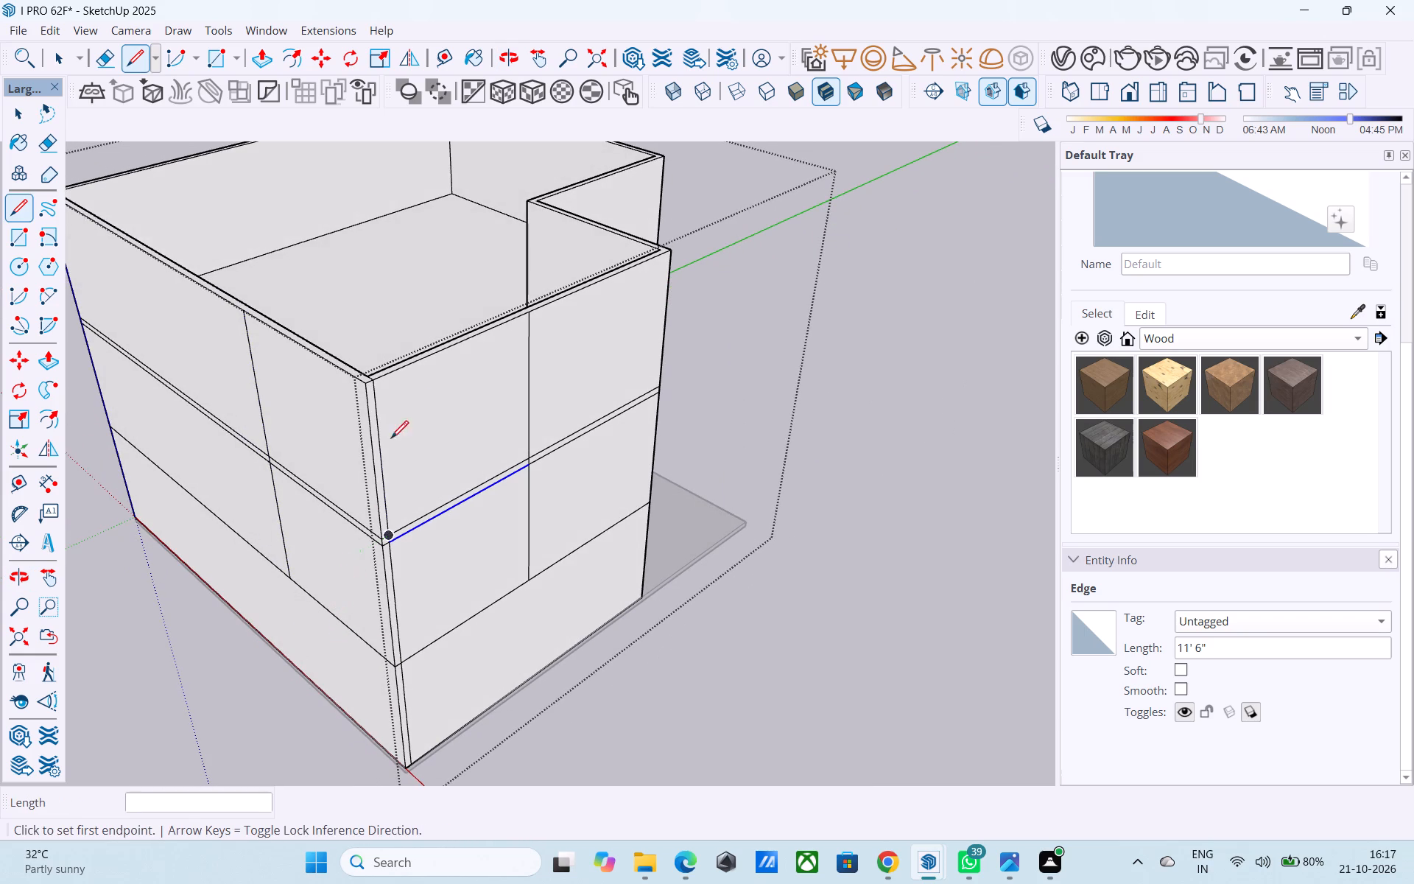
scroll(367, 368, "up", 2)
middle_click_drag(360, 375, 407, 446)
scroll(400, 351, "down", 5)
scroll(438, 488, "up", 5)
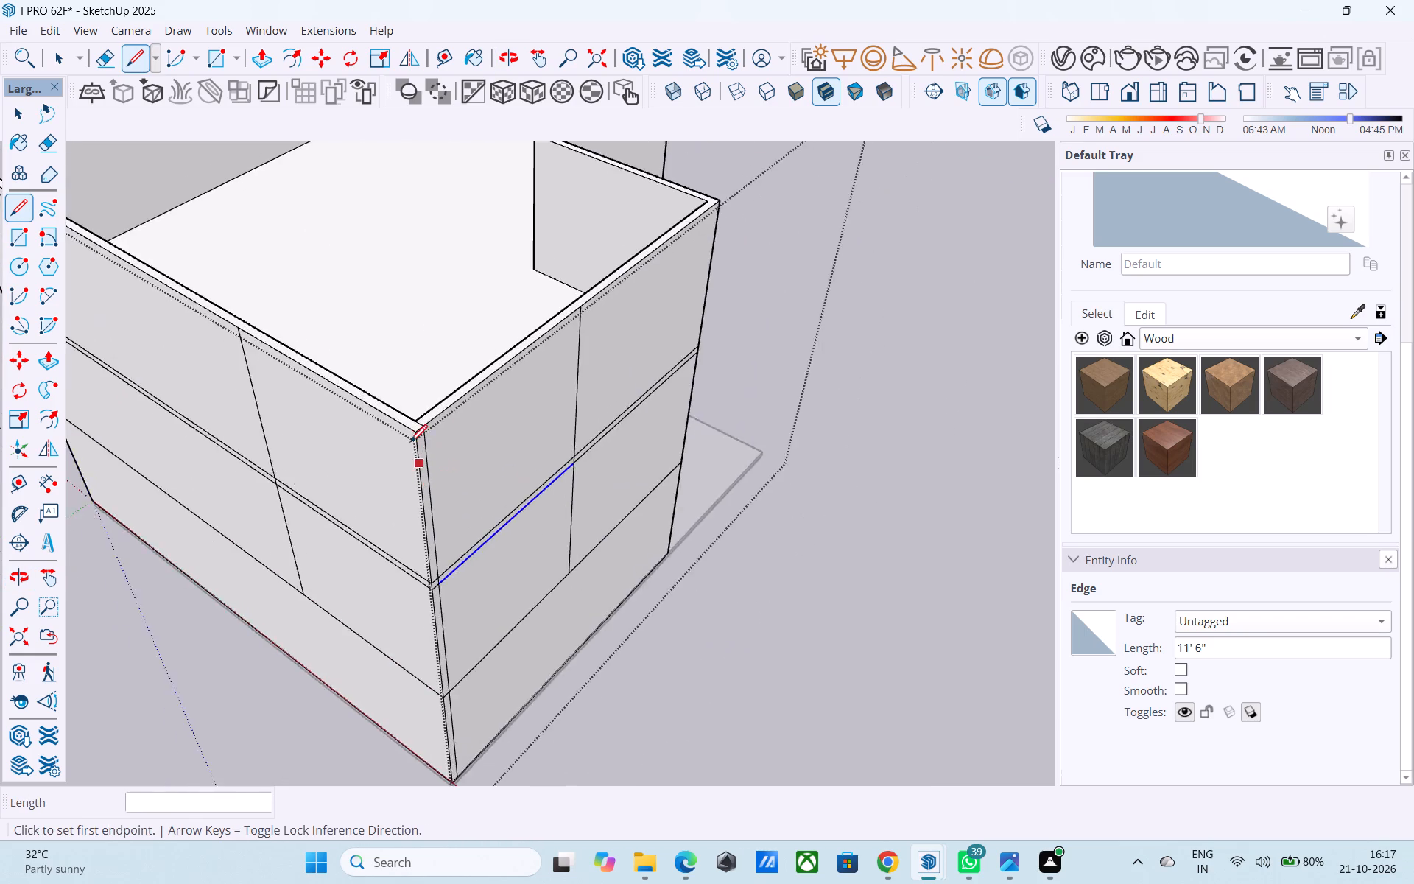
scroll(410, 443, "up", 12)
left_click(426, 401)
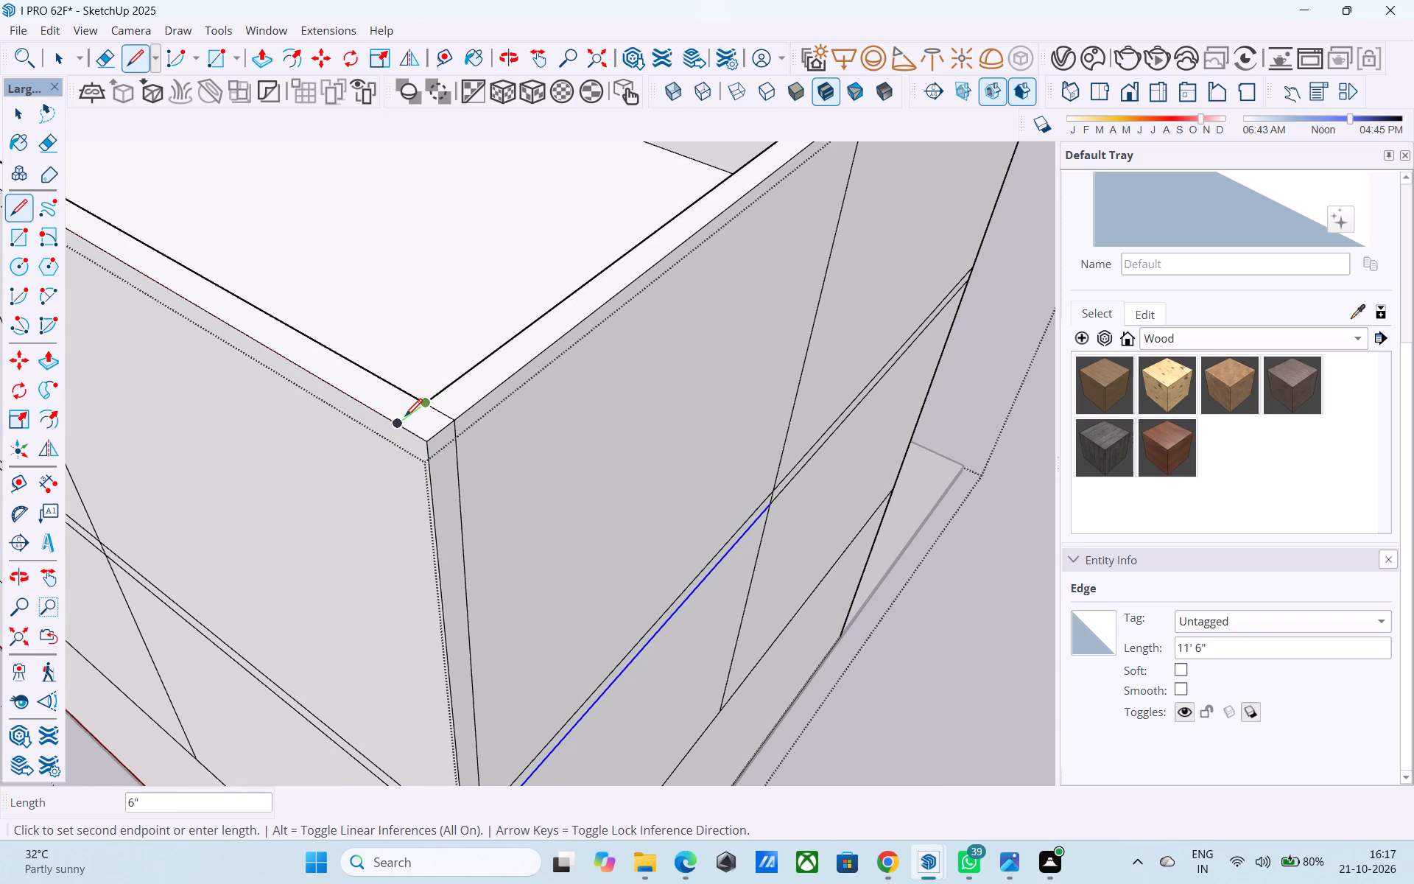
left_click(400, 427)
Draw a vertical line about 31' long from that 6" line's outer end down the red-axis wall's face to its base.
left_click(397, 424)
scroll(396, 390, "down", 13)
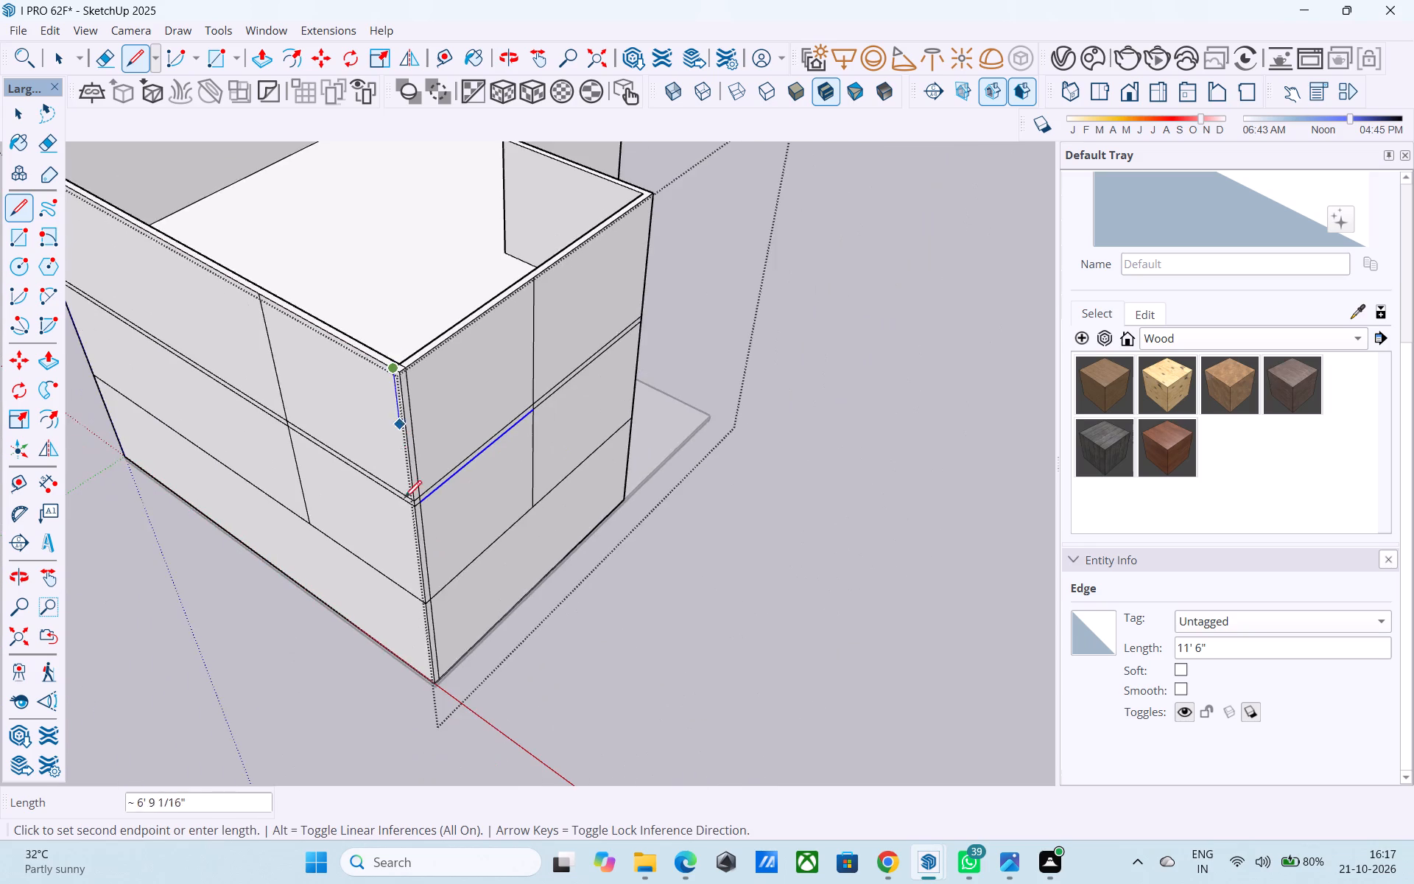
scroll(449, 649, "up", 6)
middle_click_drag(407, 684, 482, 609)
scroll(486, 624, "up", 9)
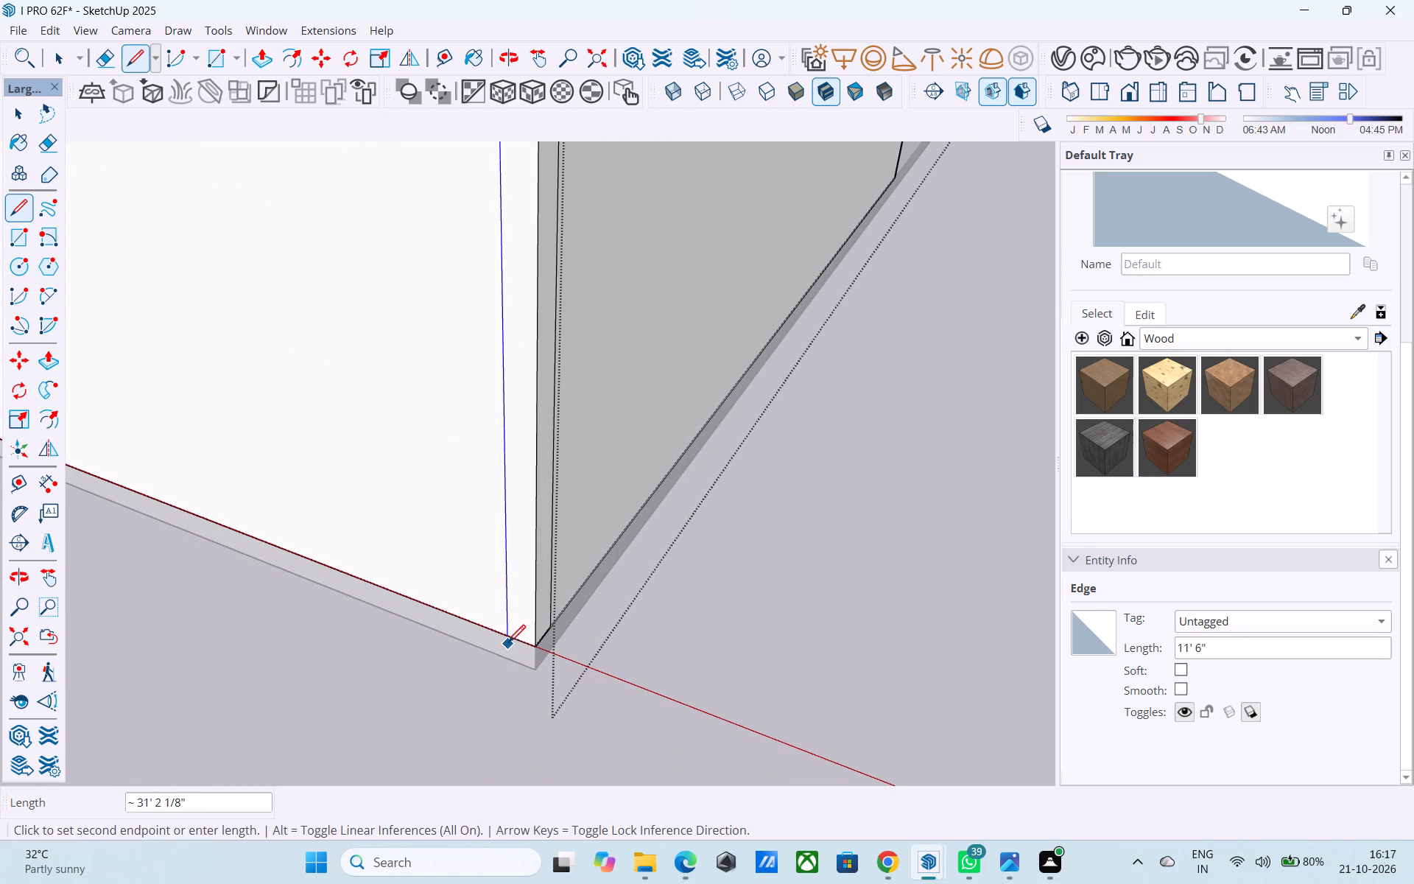
left_click(510, 639)
Examine the corner strips, slab band lines and dividers on both outer walls from several angles.
scroll(496, 650, "down", 12)
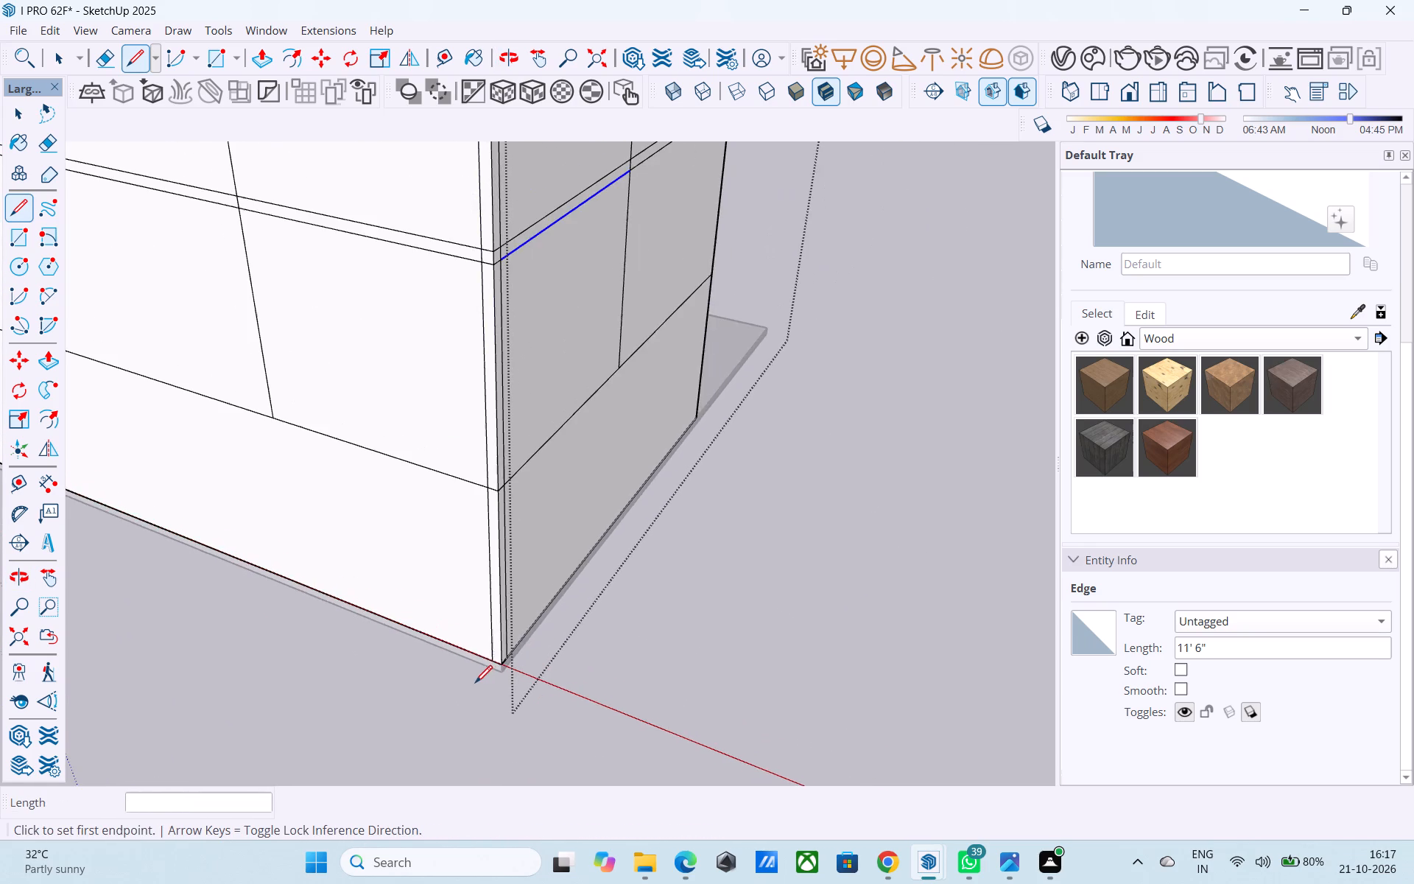
middle_click_drag(470, 670, 460, 721)
scroll(443, 716, "down", 6)
middle_click_drag(446, 713, 343, 746)
scroll(379, 509, "up", 6)
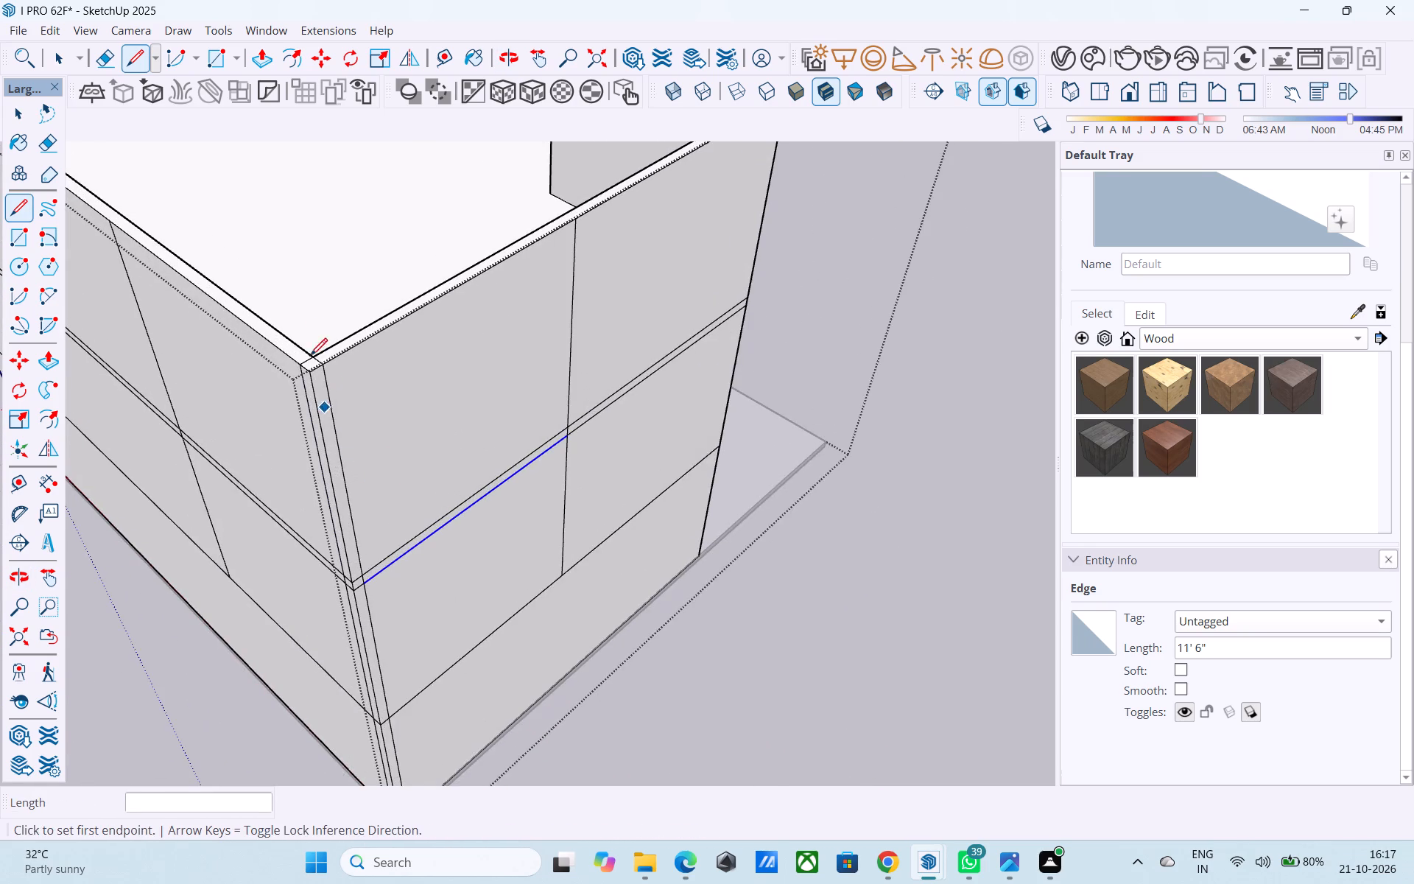
scroll(303, 335, "up", 5)
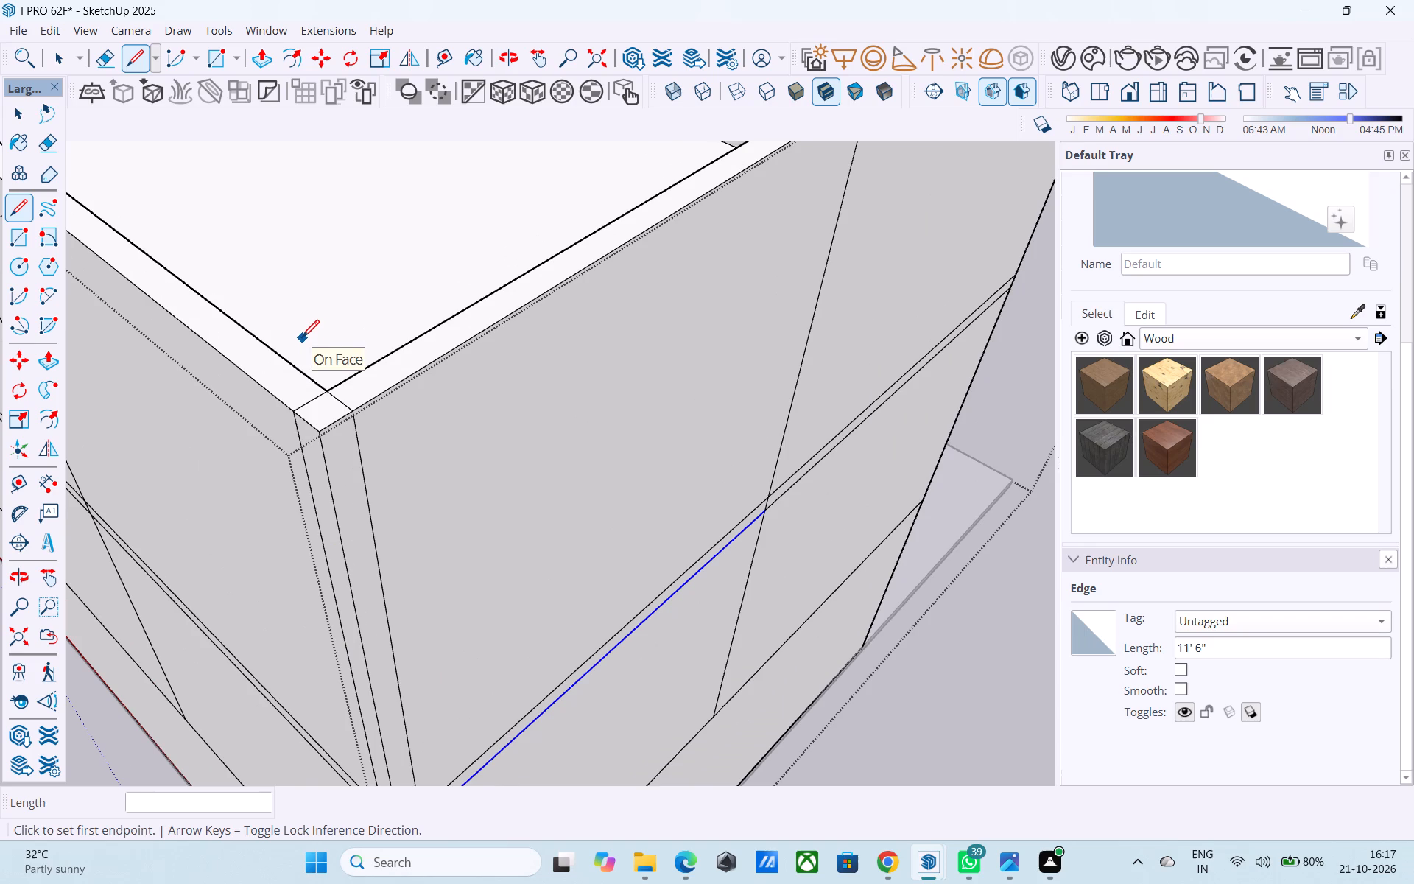
key("space")
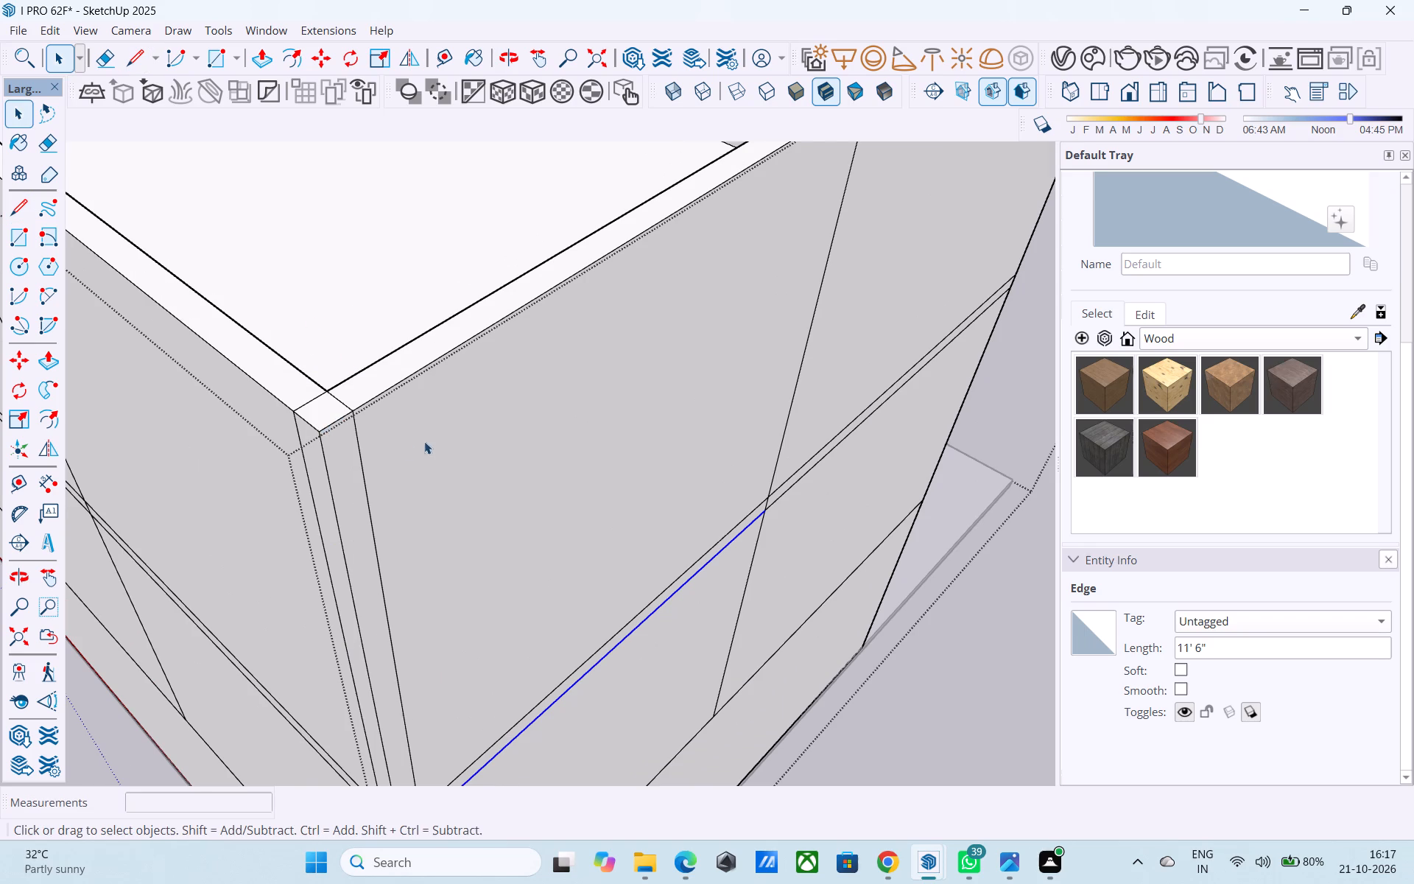
scroll(432, 441, "down", 4)
middle_click_drag(435, 532, 426, 443)
scroll(523, 398, "down", 5)
middle_click_drag(536, 421, 414, 391)
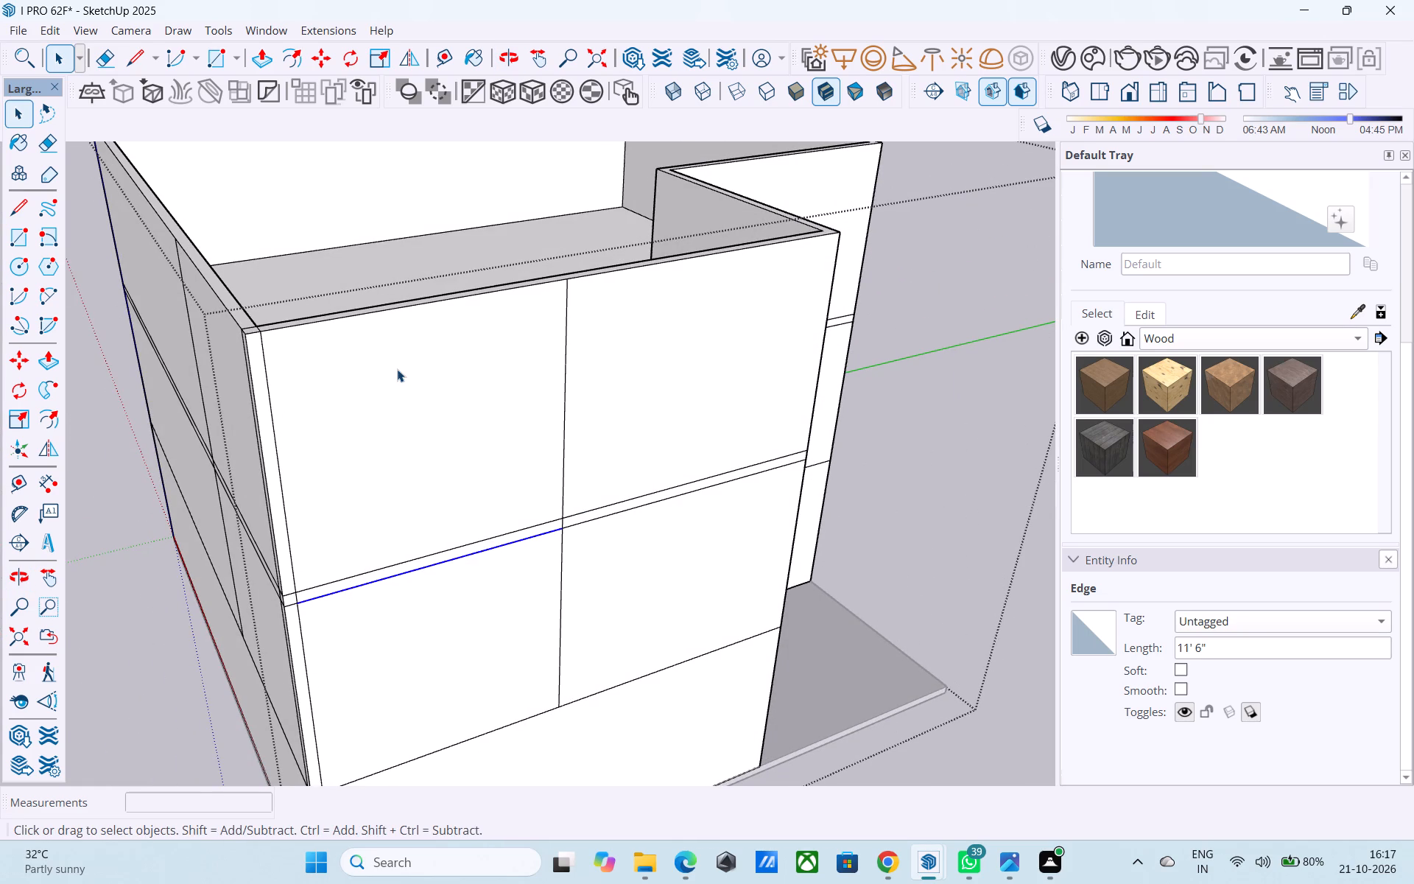
scroll(389, 390, "down", 2)
middle_click_drag(388, 394, 437, 292)
scroll(437, 292, "up", 6)
scroll(438, 298, "down", 5)
middle_click_drag(410, 393, 407, 631)
scroll(402, 601, "up", 2)
scroll(357, 429, "down", 8)
middle_click_drag(361, 470, 381, 337)
scroll(381, 337, "up", 7)
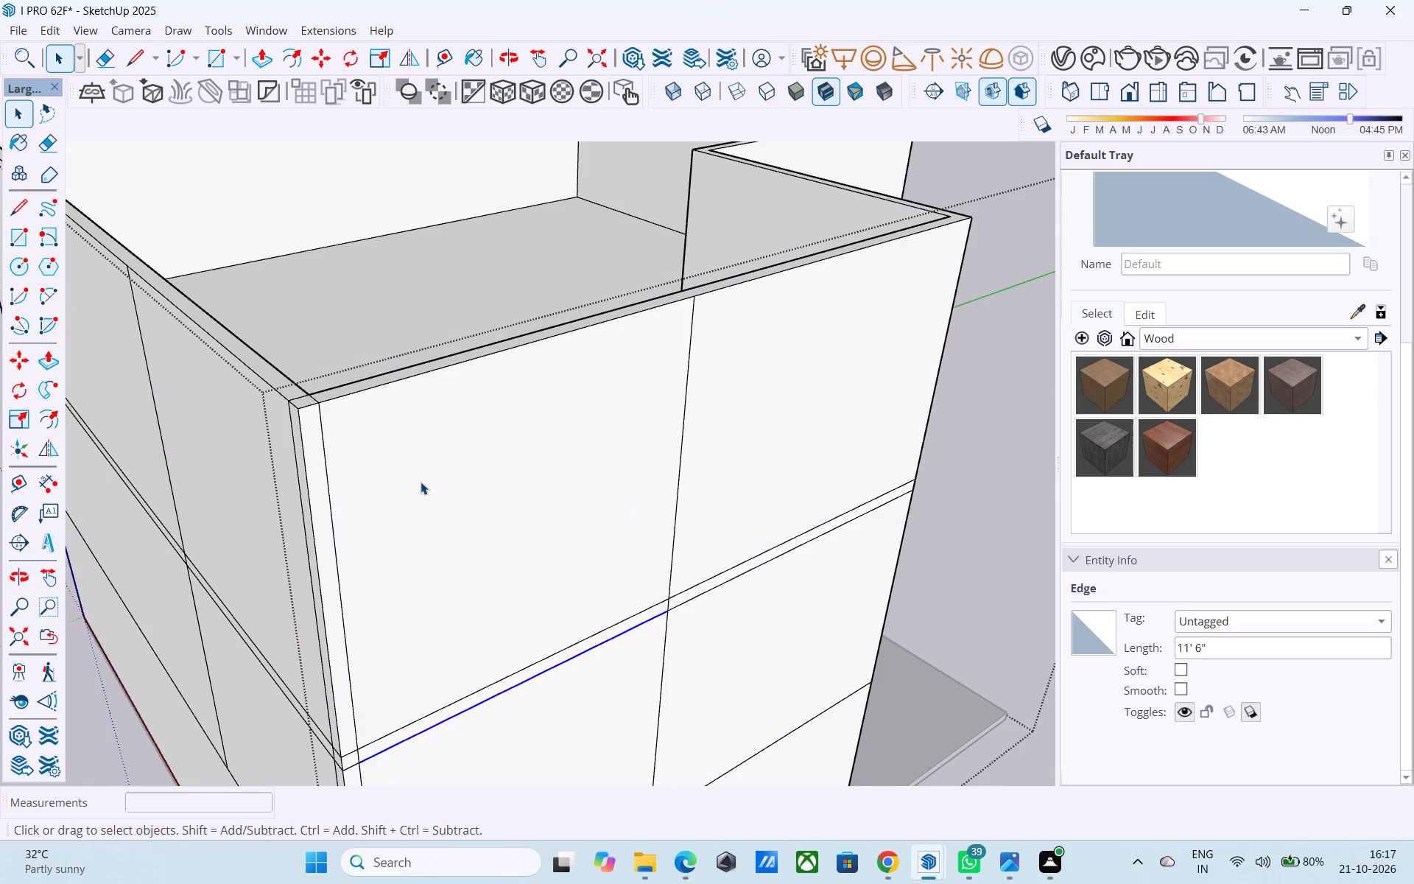
middle_click_drag(412, 468, 367, 401)
scroll(401, 415, "down", 6)
middle_click_drag(393, 402, 565, 376)
scroll(565, 379, "up", 2)
scroll(378, 352, "down", 6)
middle_click_drag(596, 379, 430, 380)
scroll(357, 369, "up", 7)
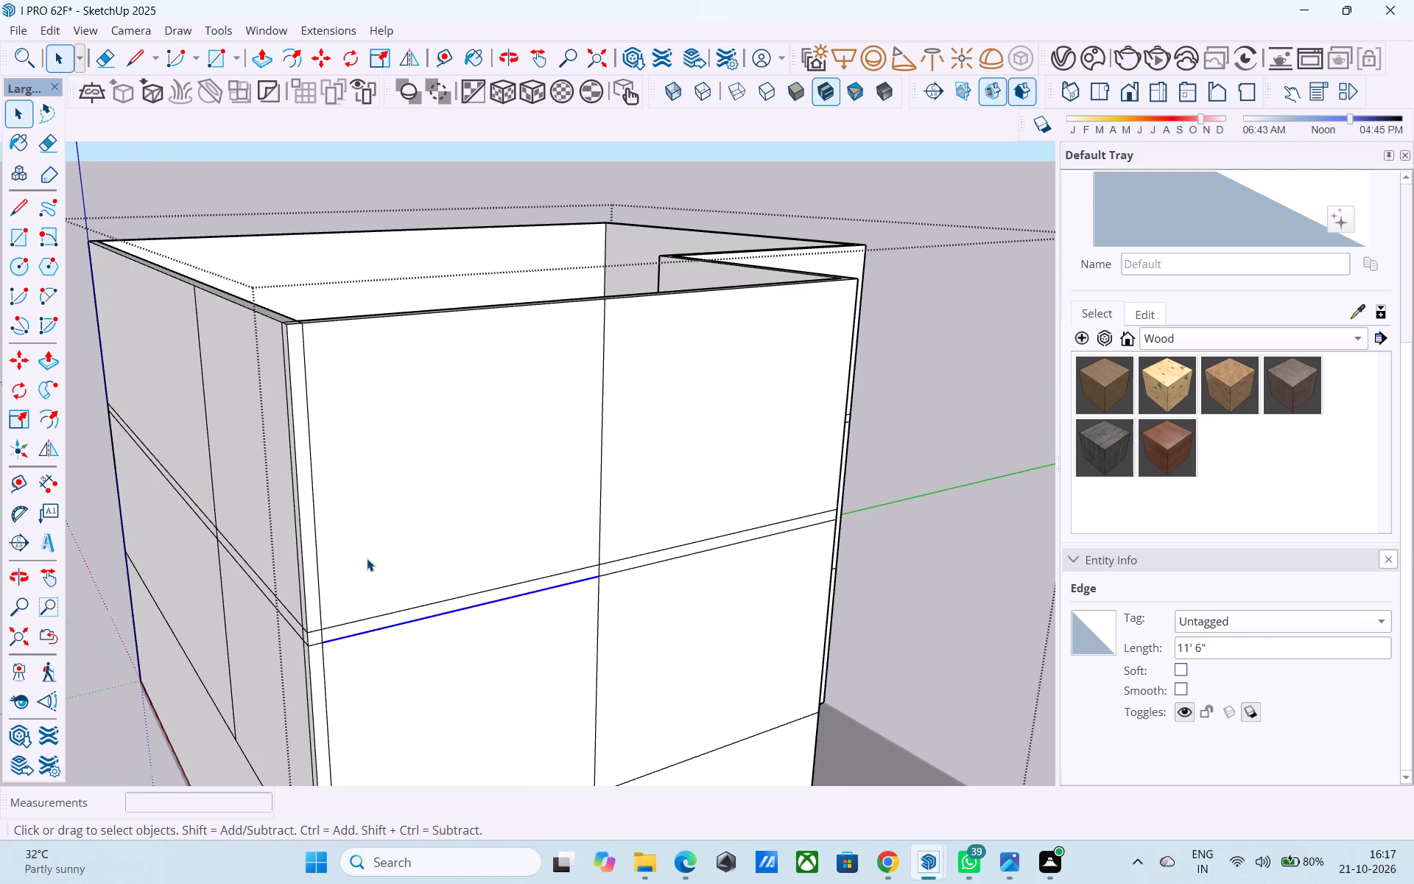
scroll(367, 558, "up", 1)
middle_click_drag(404, 617, 385, 542)
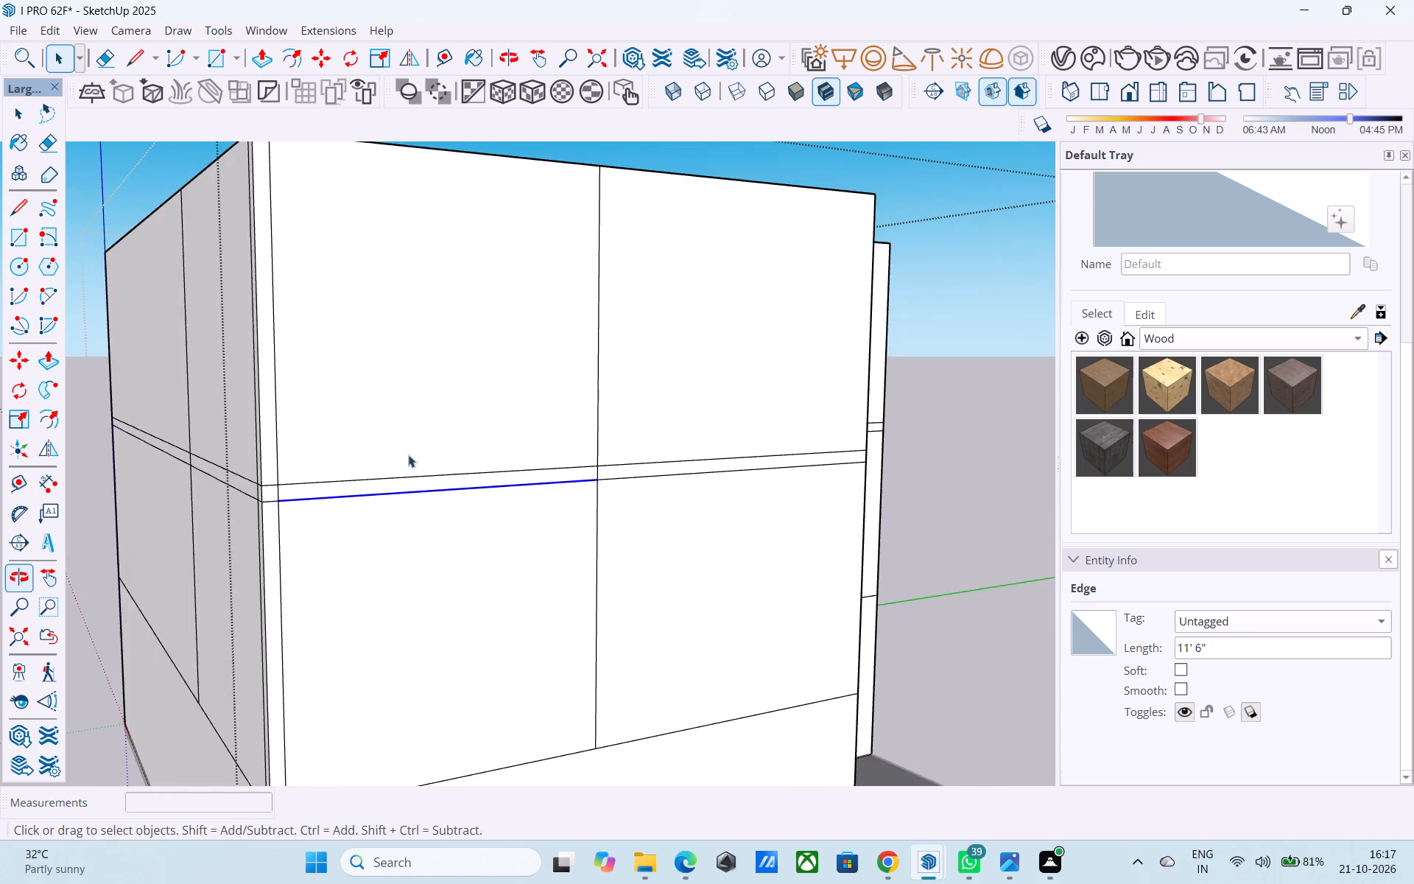
middle_click_drag(393, 427, 534, 419)
scroll(359, 338, "down", 4)
middle_click_drag(482, 301, 342, 491)
middle_click_drag(312, 478, 198, 397)
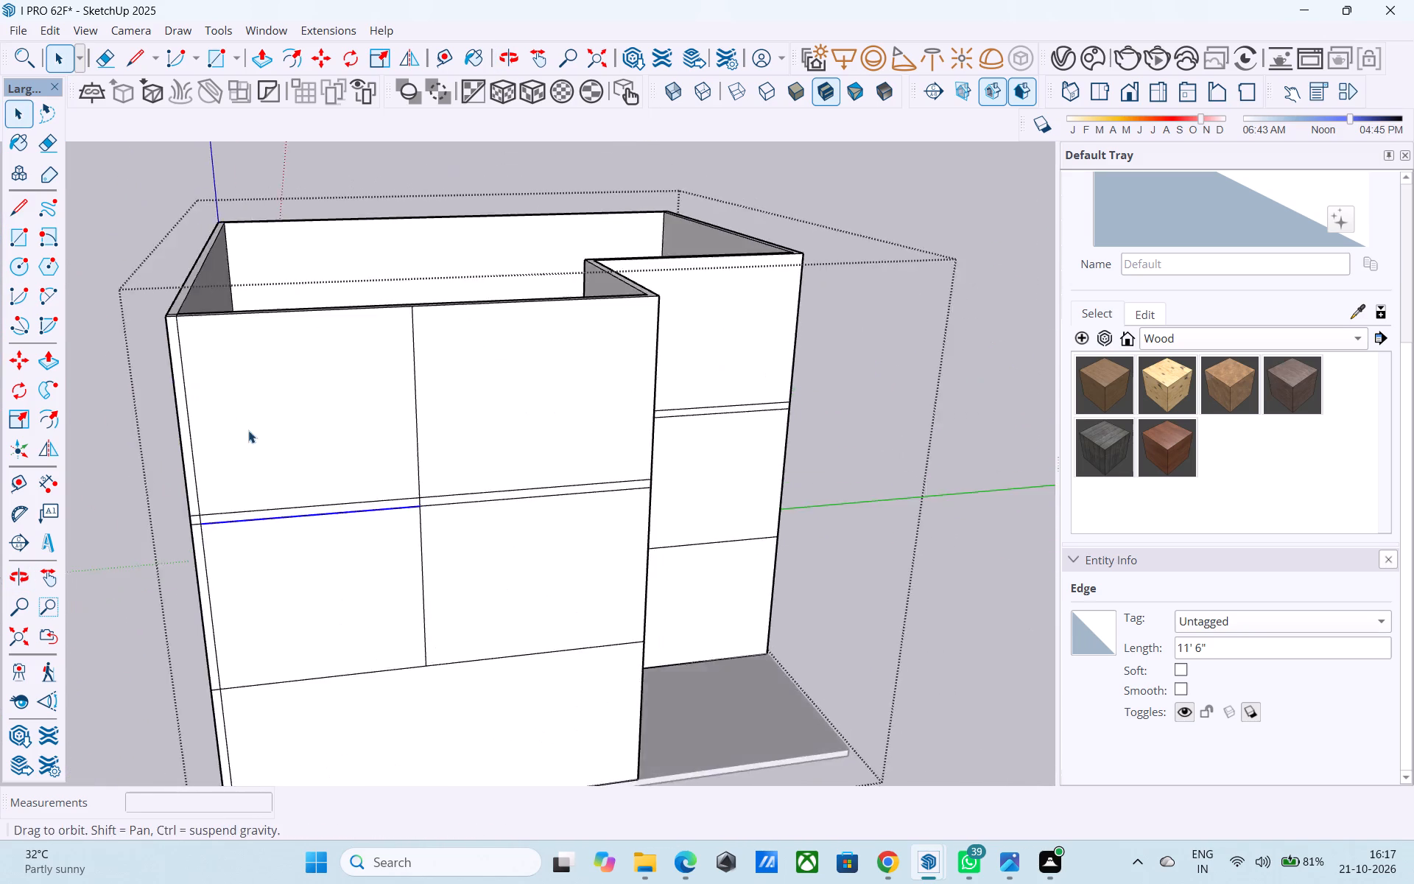
scroll(254, 432, "up", 6)
middle_click_drag(243, 423, 309, 401)
scroll(158, 471, "down", 6)
middle_click_drag(183, 477, 295, 469)
scroll(413, 404, "up", 4)
middle_click_drag(312, 435, 325, 437)
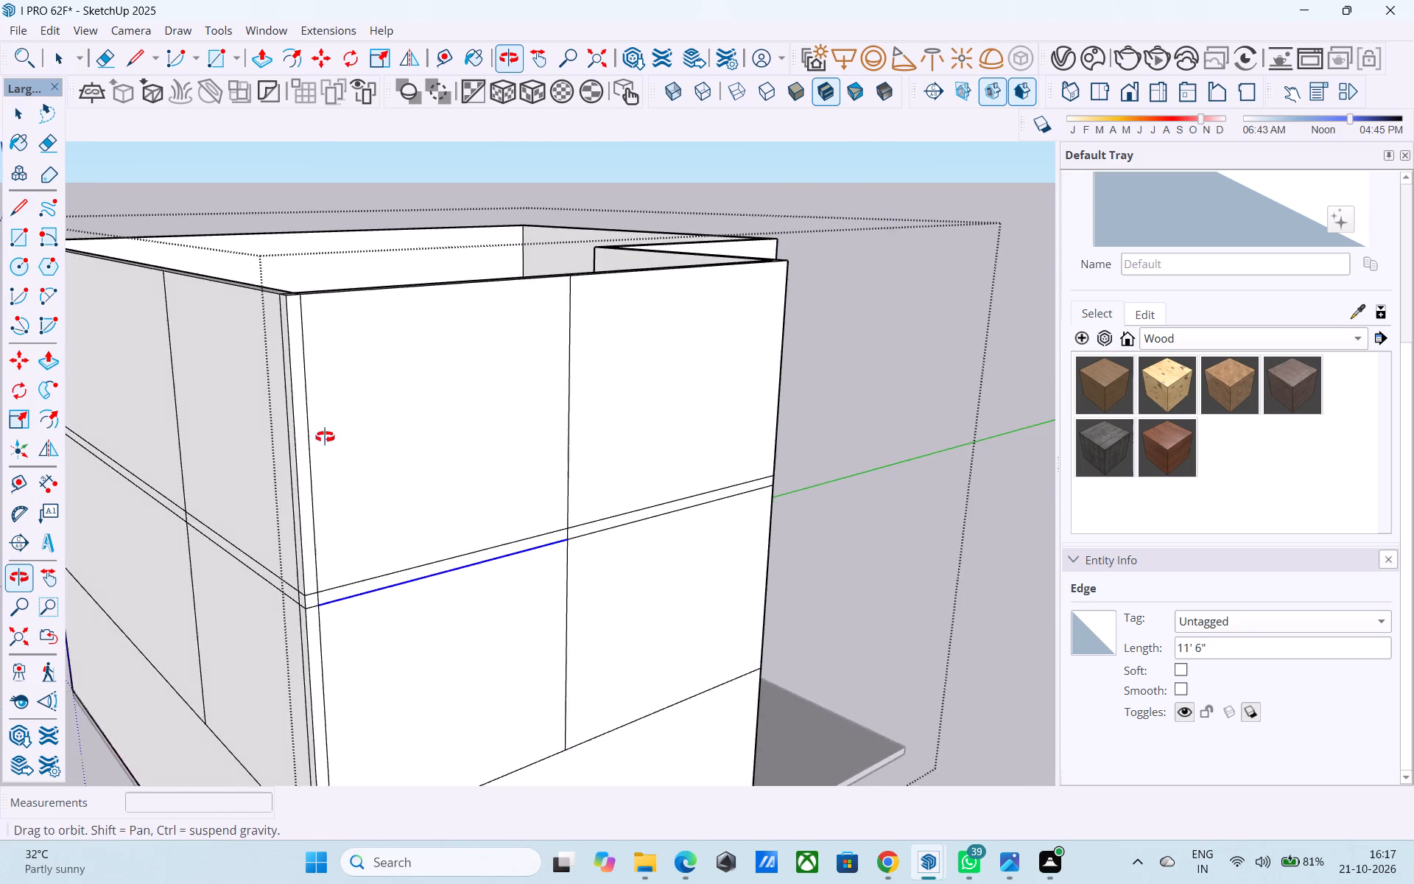
middle_click_drag(325, 437, 363, 442)
scroll(249, 387, "up", 1)
scroll(245, 386, "down", 5)
middle_click_drag(342, 422, 503, 423)
scroll(664, 354, "up", 9)
scroll(360, 304, "down", 6)
middle_click_drag(413, 348, 267, 396)
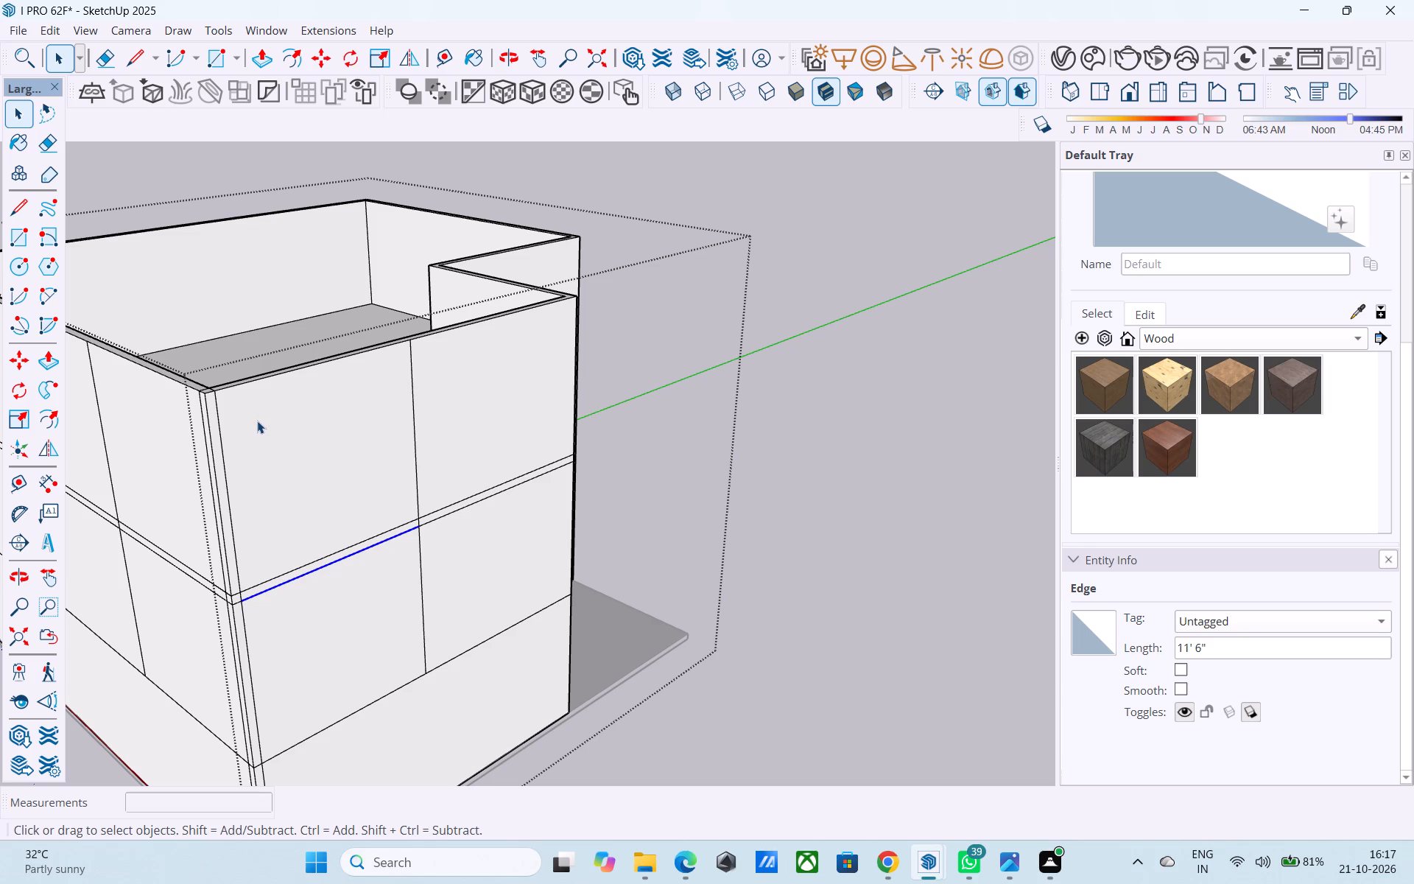
middle_click_drag(261, 413, 261, 390)
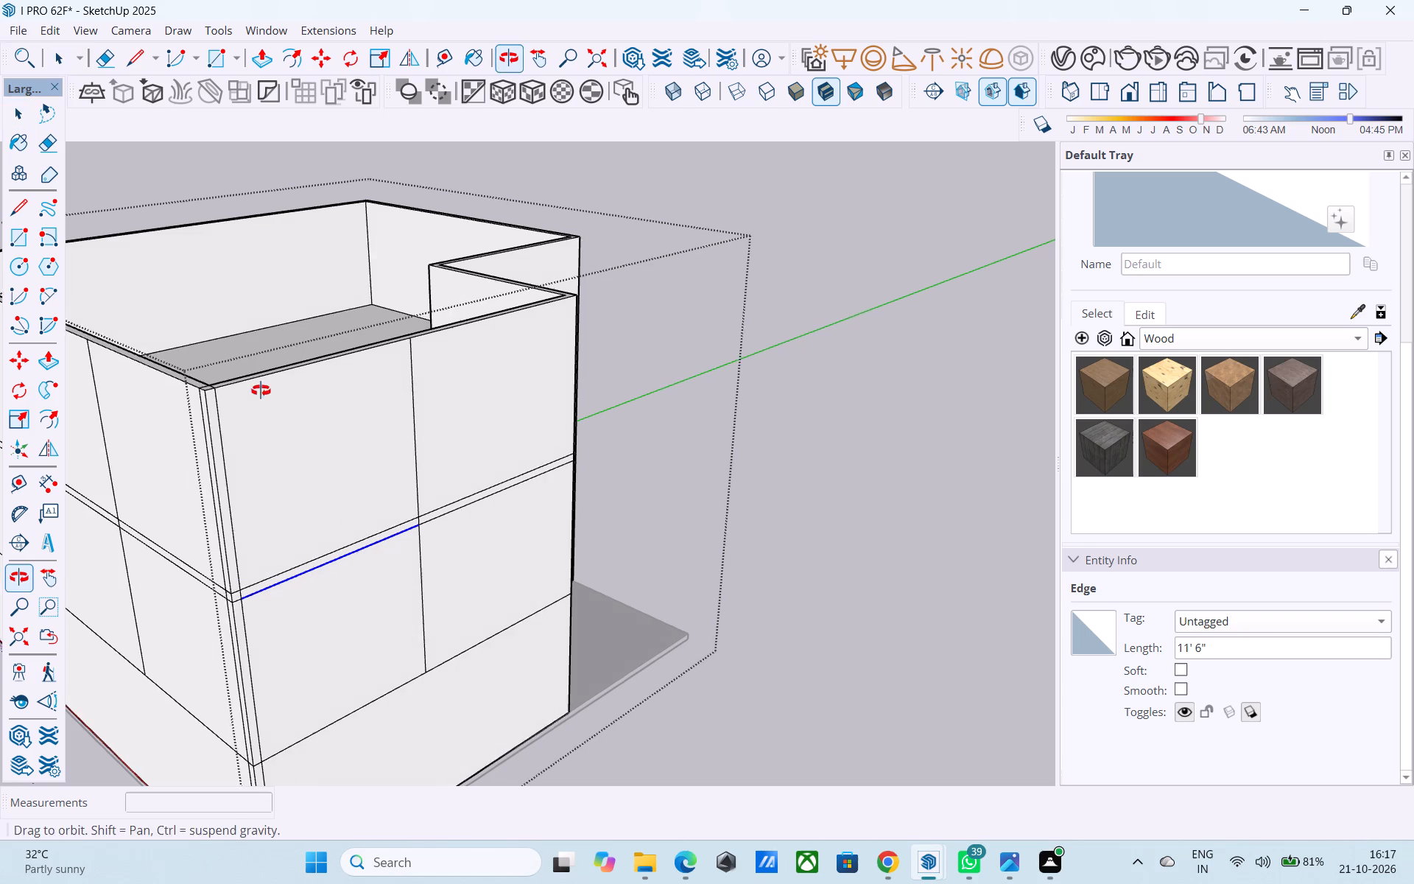
middle_click_drag(261, 390, 278, 364)
scroll(275, 369, "up", 4)
middle_click_drag(241, 321, 314, 371)
scroll(260, 345, "up", 4)
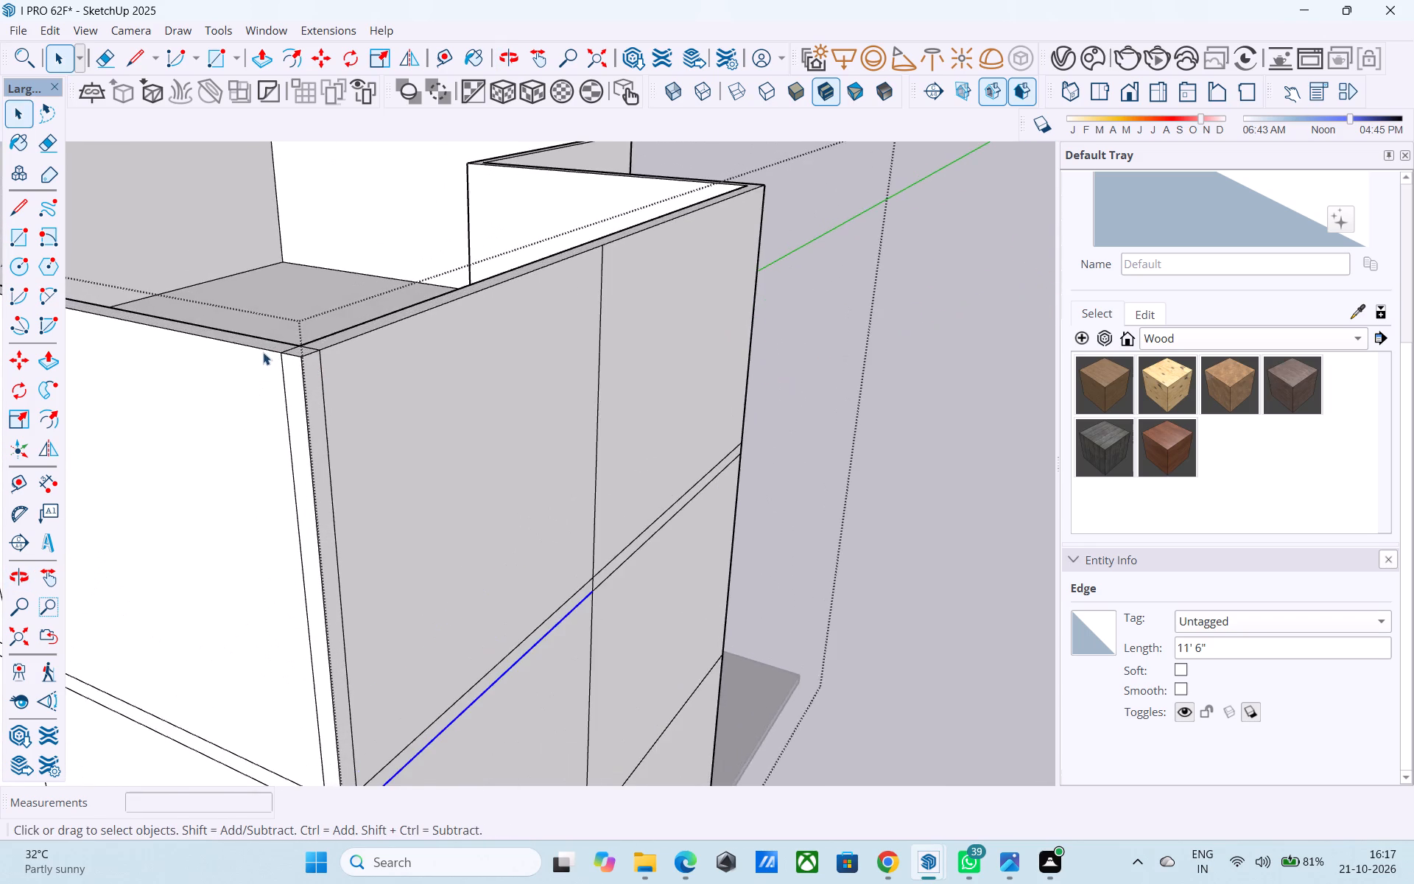
Examine the corner strips, slab band lines and panel dividers on both outer walls from several angles.
middle_click_drag(264, 353, 271, 315)
scroll(283, 299, "down", 6)
middle_click_drag(330, 392, 222, 404)
scroll(222, 405, "up", 7)
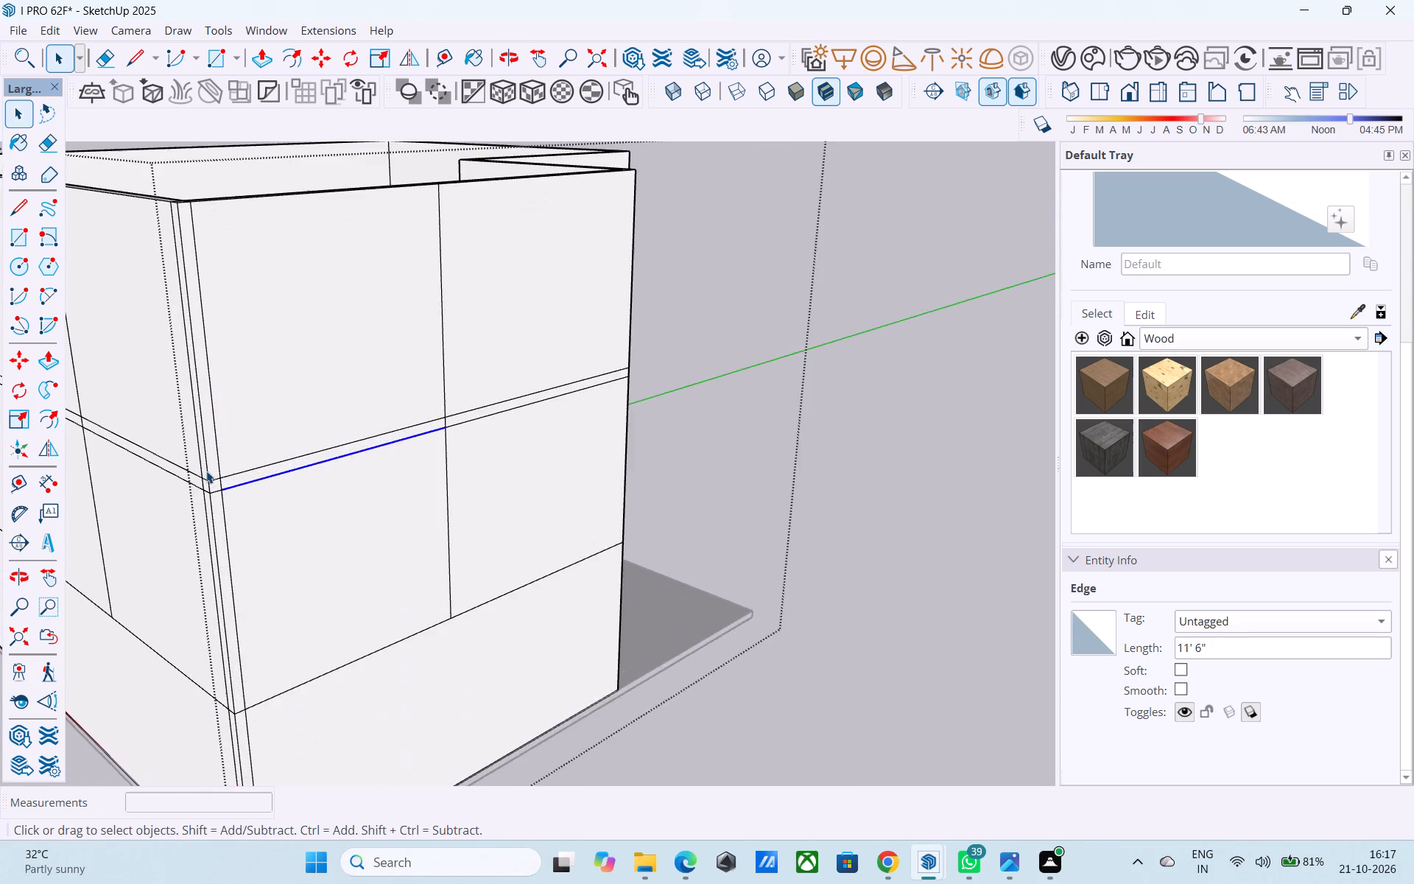
scroll(205, 471, "up", 9)
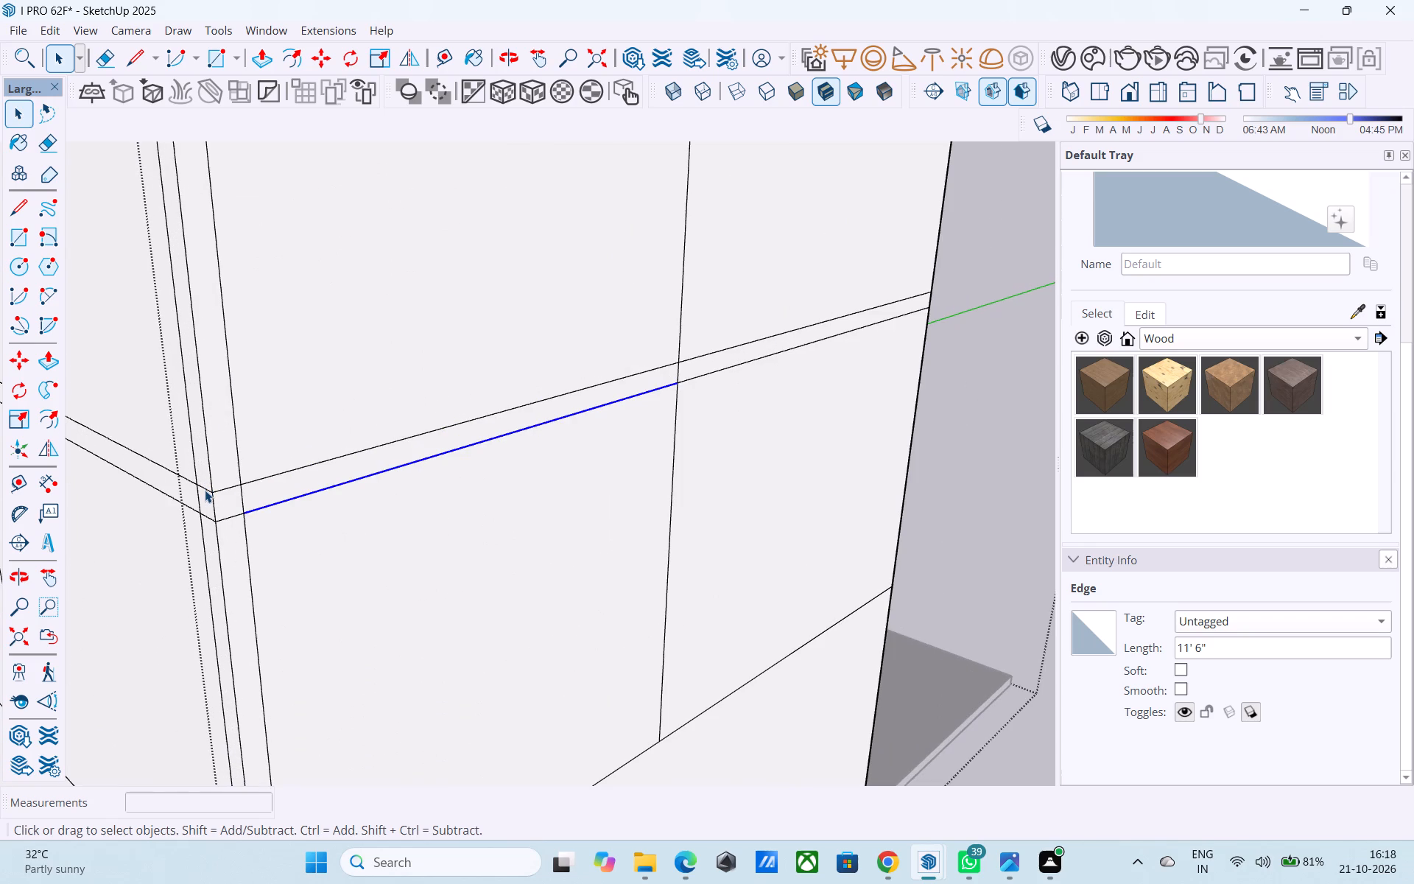
scroll(337, 391, "down", 4)
middle_click_drag(317, 387, 250, 387)
scroll(408, 379, "down", 5)
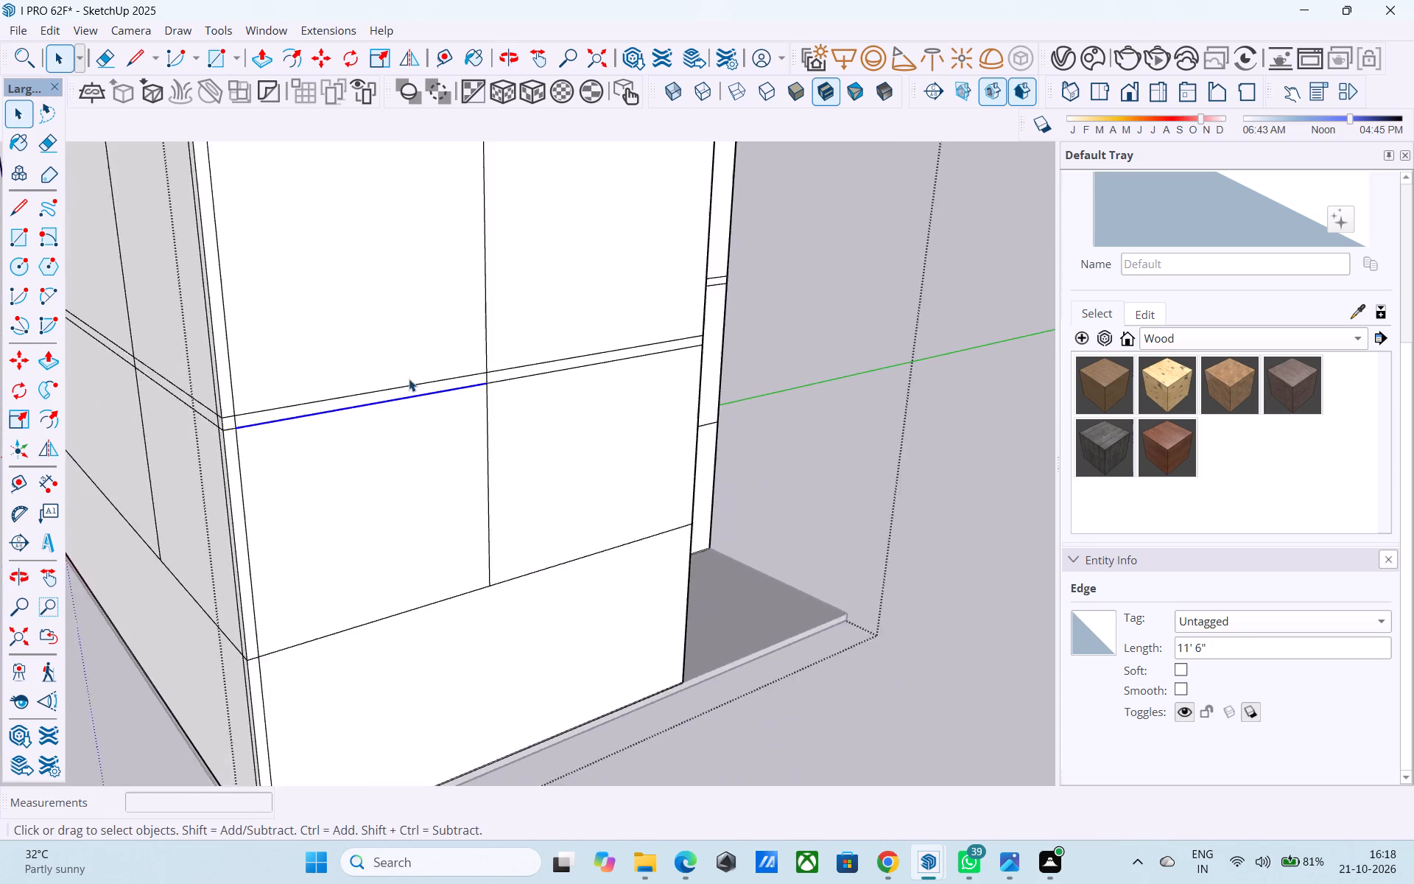
middle_click_drag(409, 379, 574, 400)
middle_click_drag(561, 414, 460, 409)
scroll(485, 442, "down", 2)
middle_click_drag(476, 449, 359, 504)
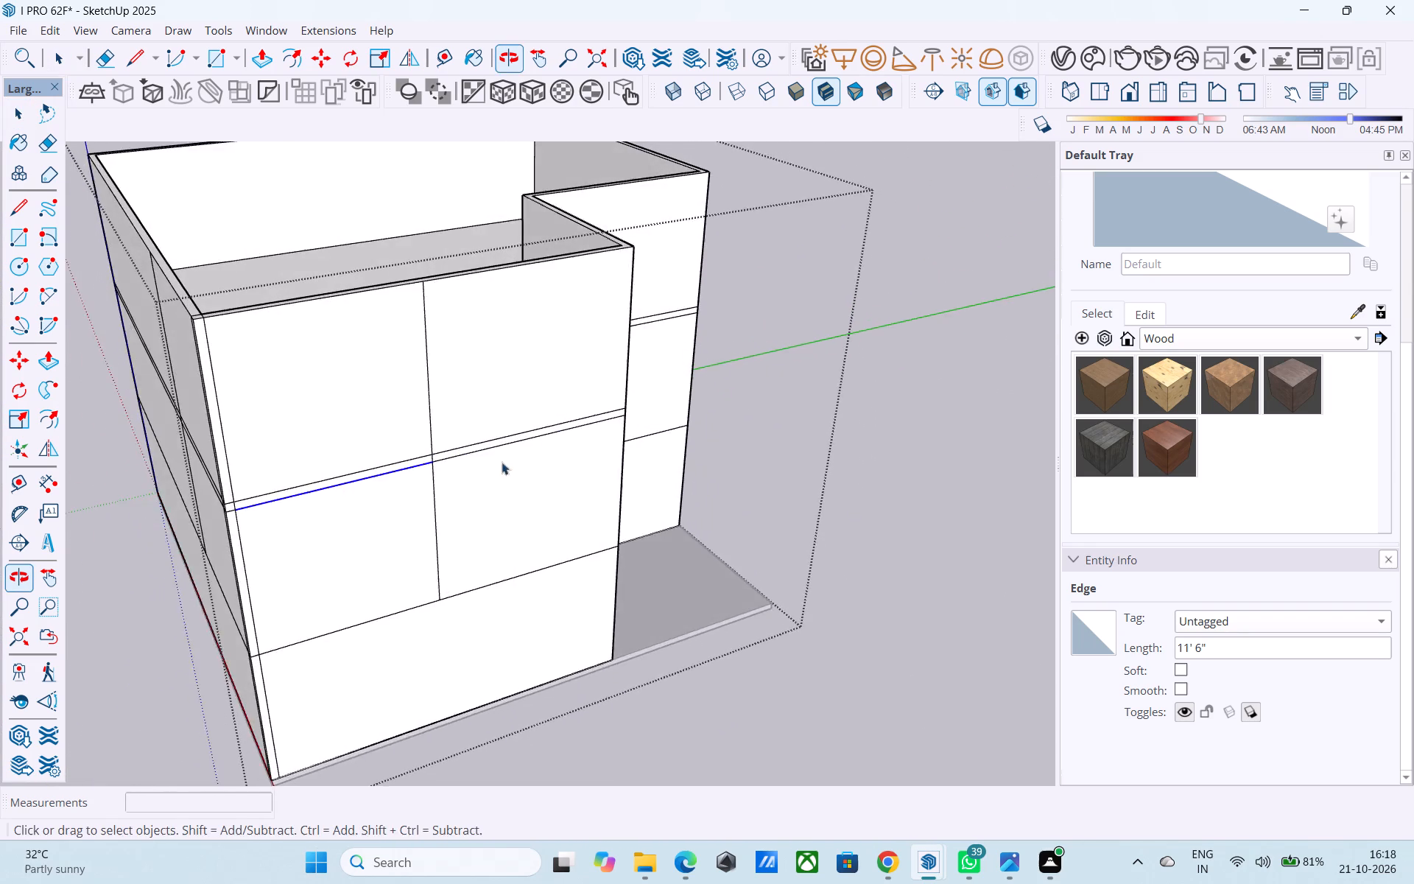
scroll(681, 413, "down", 5)
middle_click_drag(452, 464, 375, 412)
scroll(363, 298, "up", 10)
middle_click_drag(484, 343, 522, 318)
scroll(493, 326, "up", 4)
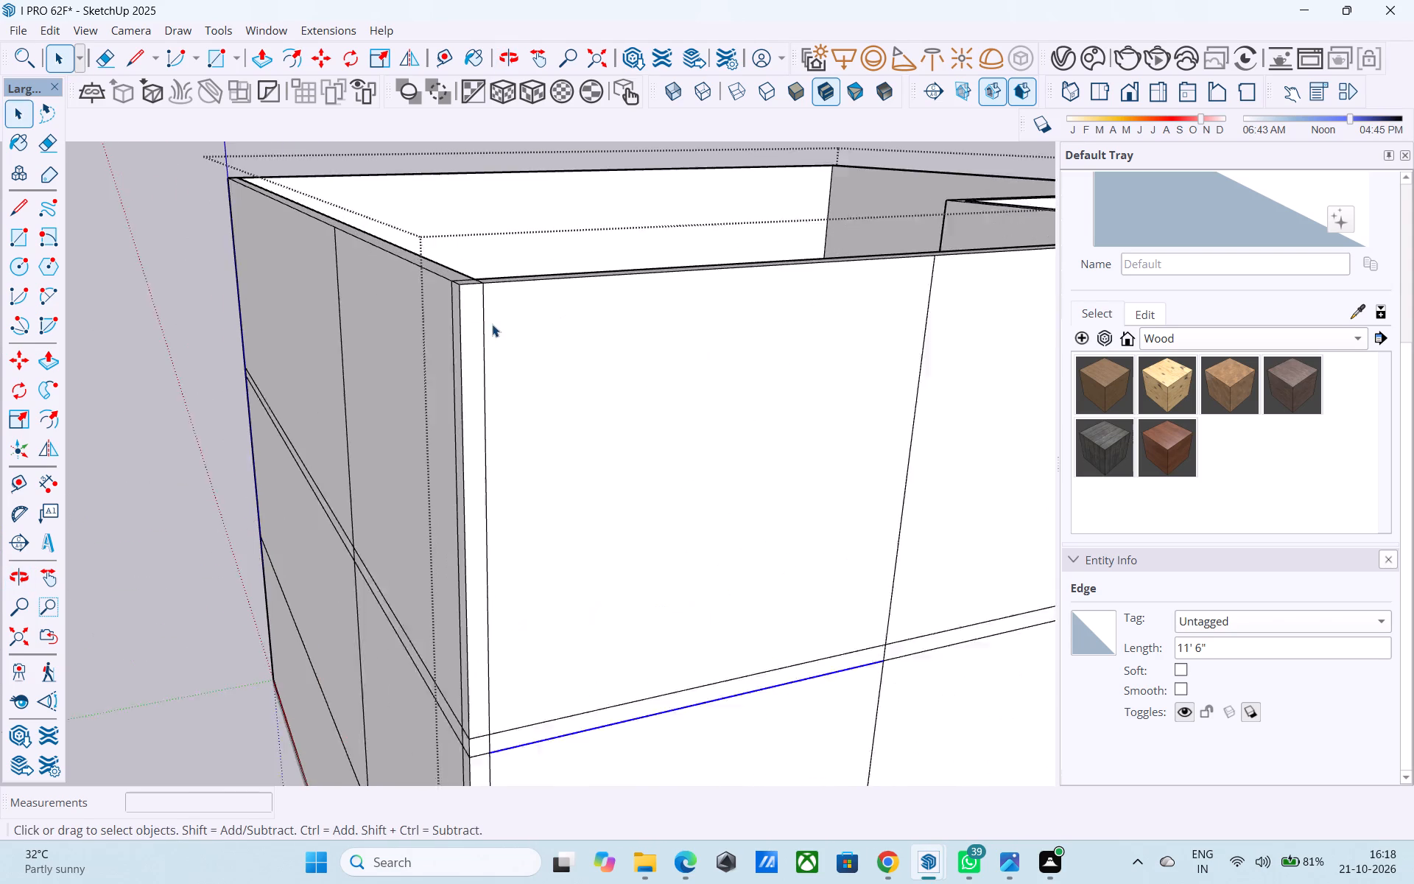
scroll(492, 324, "up", 1)
middle_click_drag(484, 318, 547, 337)
scroll(462, 264, "down", 3)
middle_click_drag(455, 276, 457, 348)
scroll(457, 363, "up", 7)
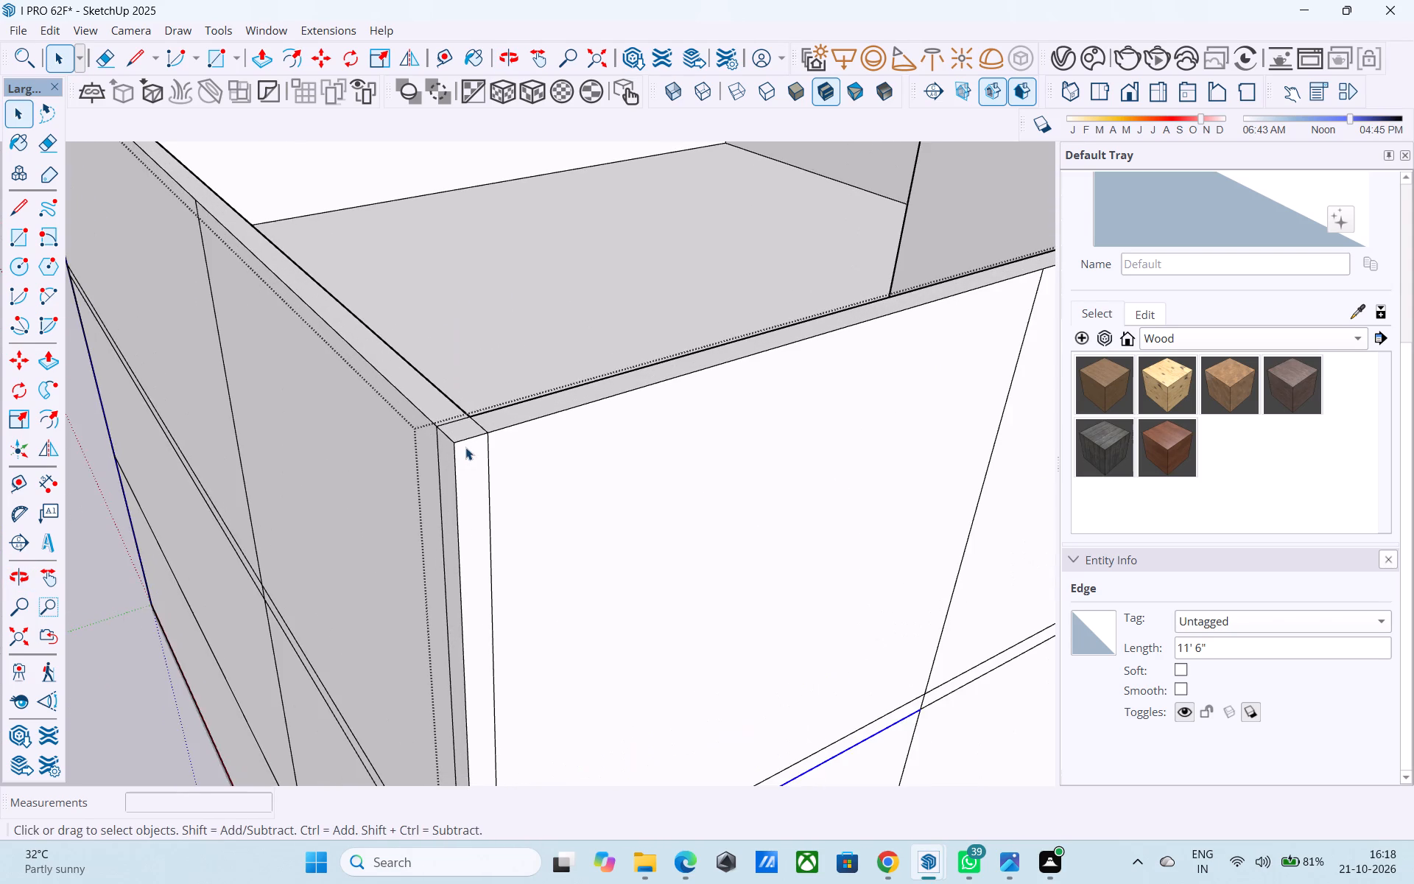
scroll(465, 447, "up", 4)
middle_click_drag(460, 447, 426, 418)
scroll(426, 413, "down", 8)
middle_click_drag(442, 504, 433, 488)
scroll(429, 339, "down", 6)
middle_click_drag(440, 455, 438, 393)
scroll(437, 429, "up", 13)
middle_click_drag(448, 441, 528, 457)
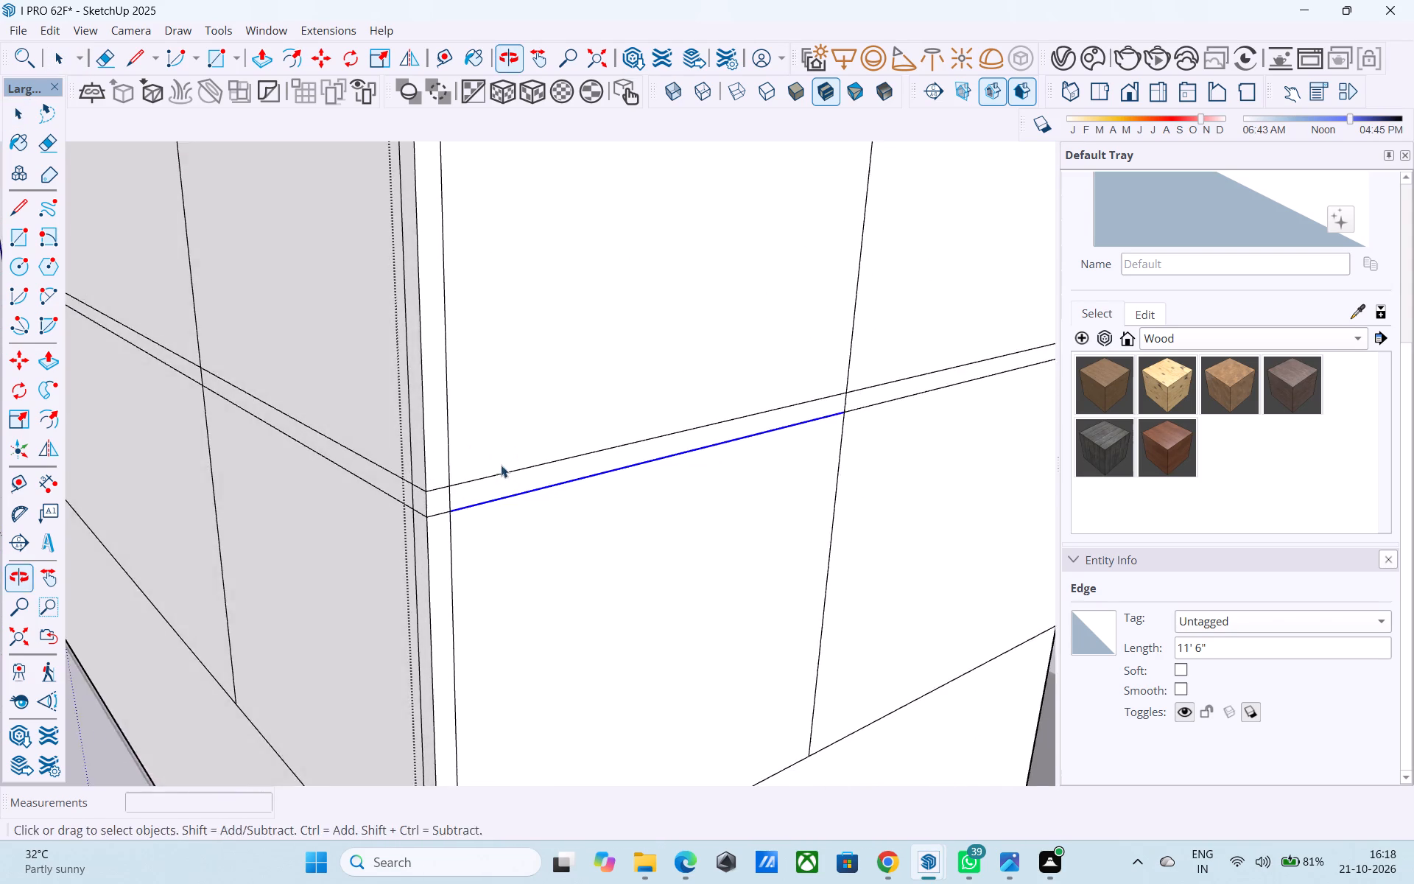
scroll(433, 464, "down", 4)
middle_click_drag(424, 471, 730, 527)
scroll(721, 516, "down", 5)
middle_click_drag(641, 534, 562, 536)
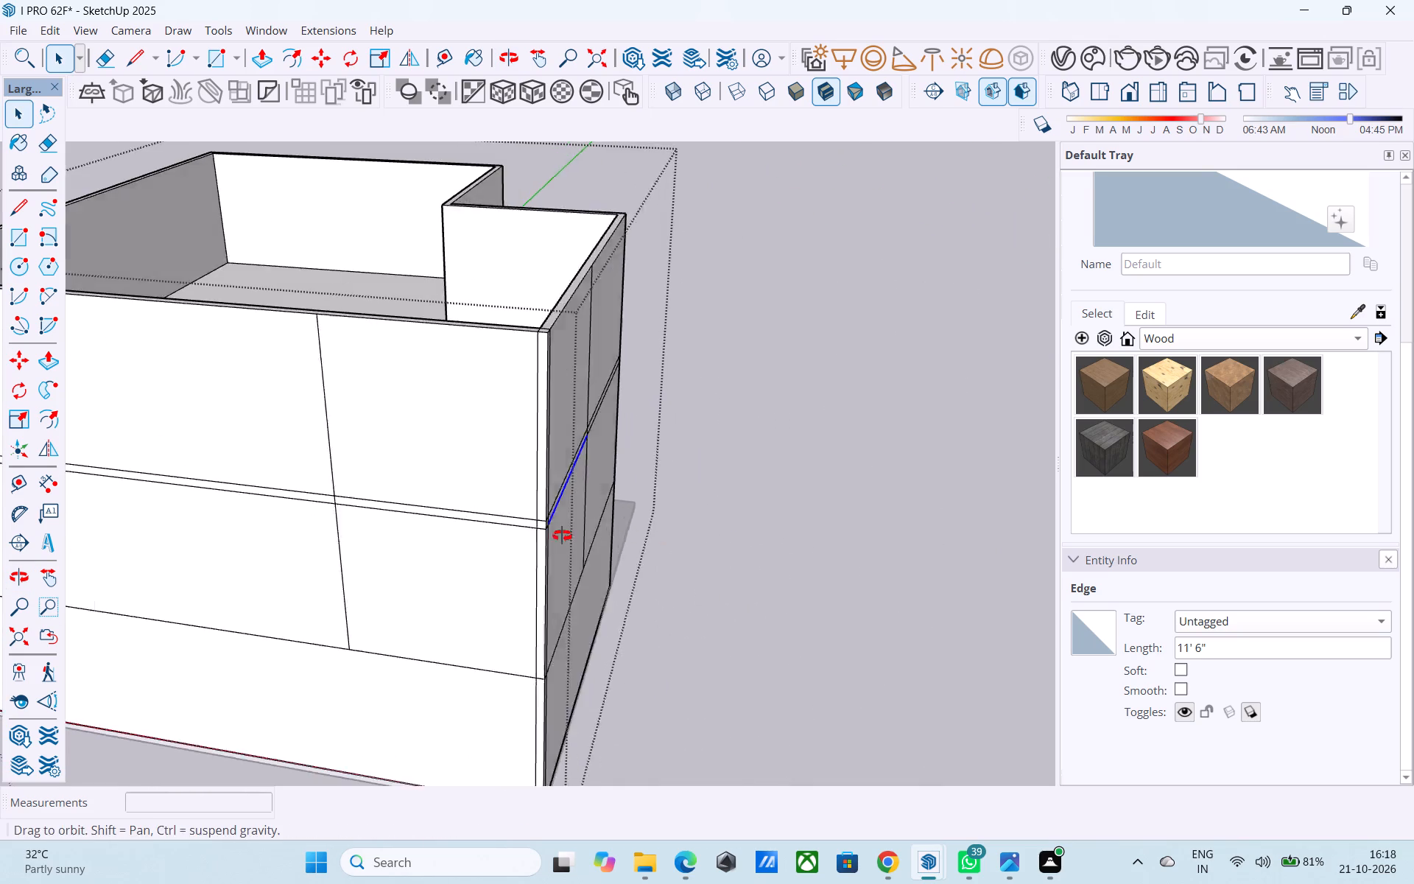
middle_click_drag(562, 536, 491, 526)
scroll(365, 455, "down", 4)
middle_click_drag(365, 459, 631, 513)
middle_click_drag(611, 497, 507, 435)
scroll(649, 457, "down", 3)
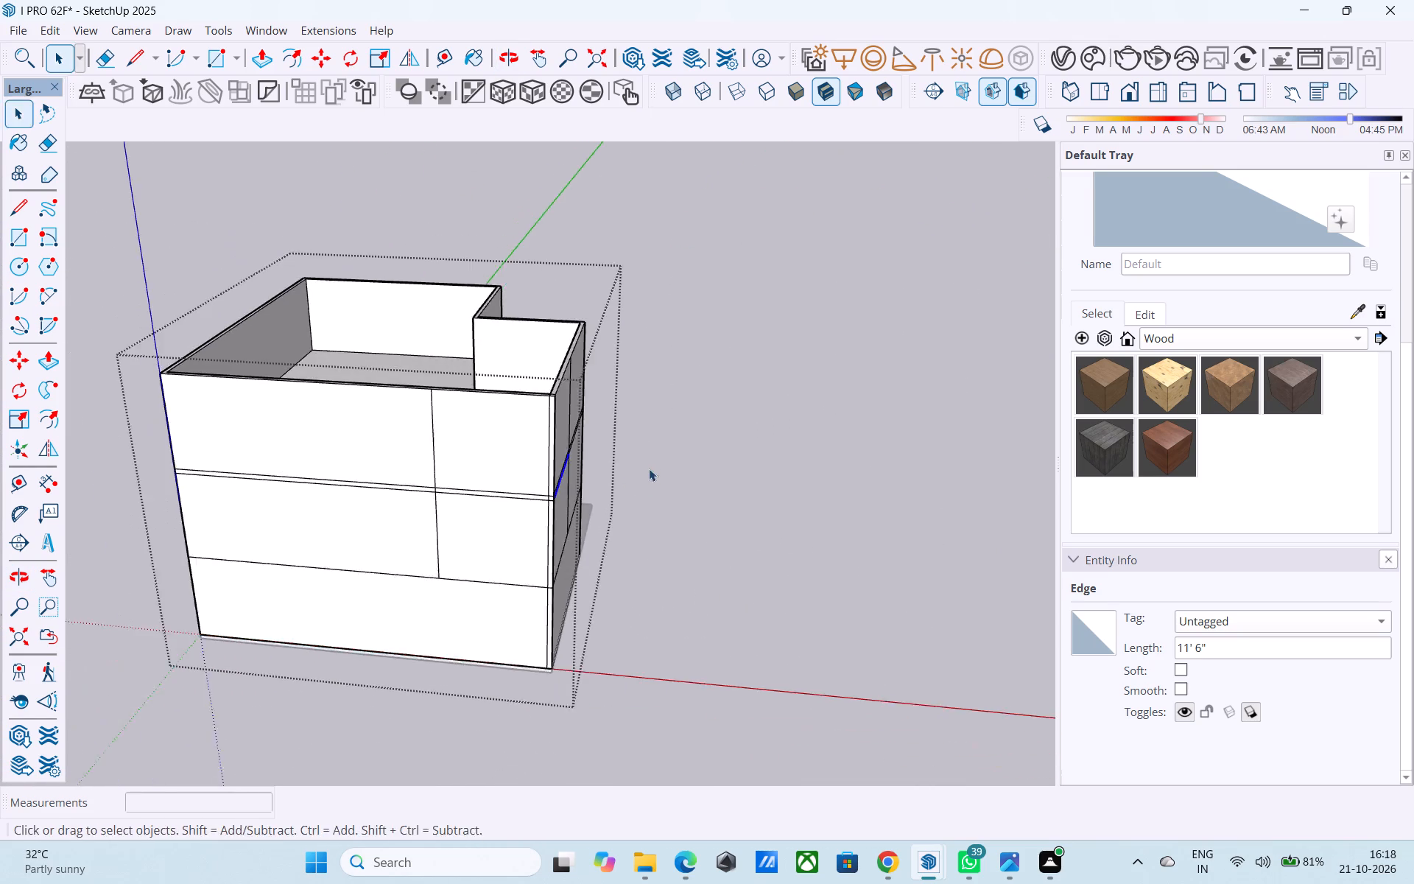
middle_click_drag(637, 485, 421, 355)
middle_click_drag(409, 312, 373, 311)
scroll(398, 259, "up", 4)
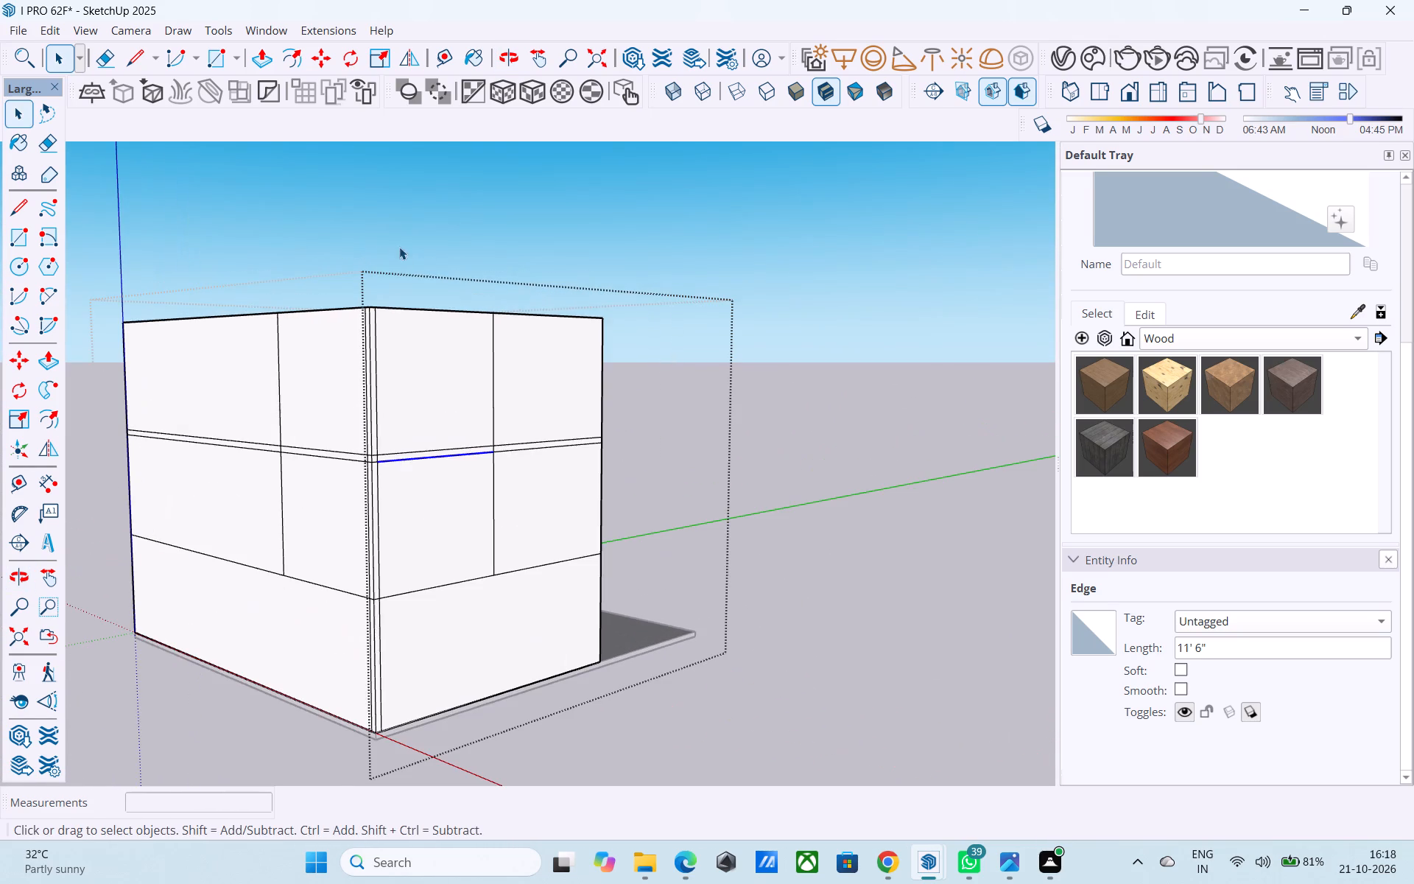
middle_click_drag(358, 351, 306, 326)
scroll(320, 335, "up", 7)
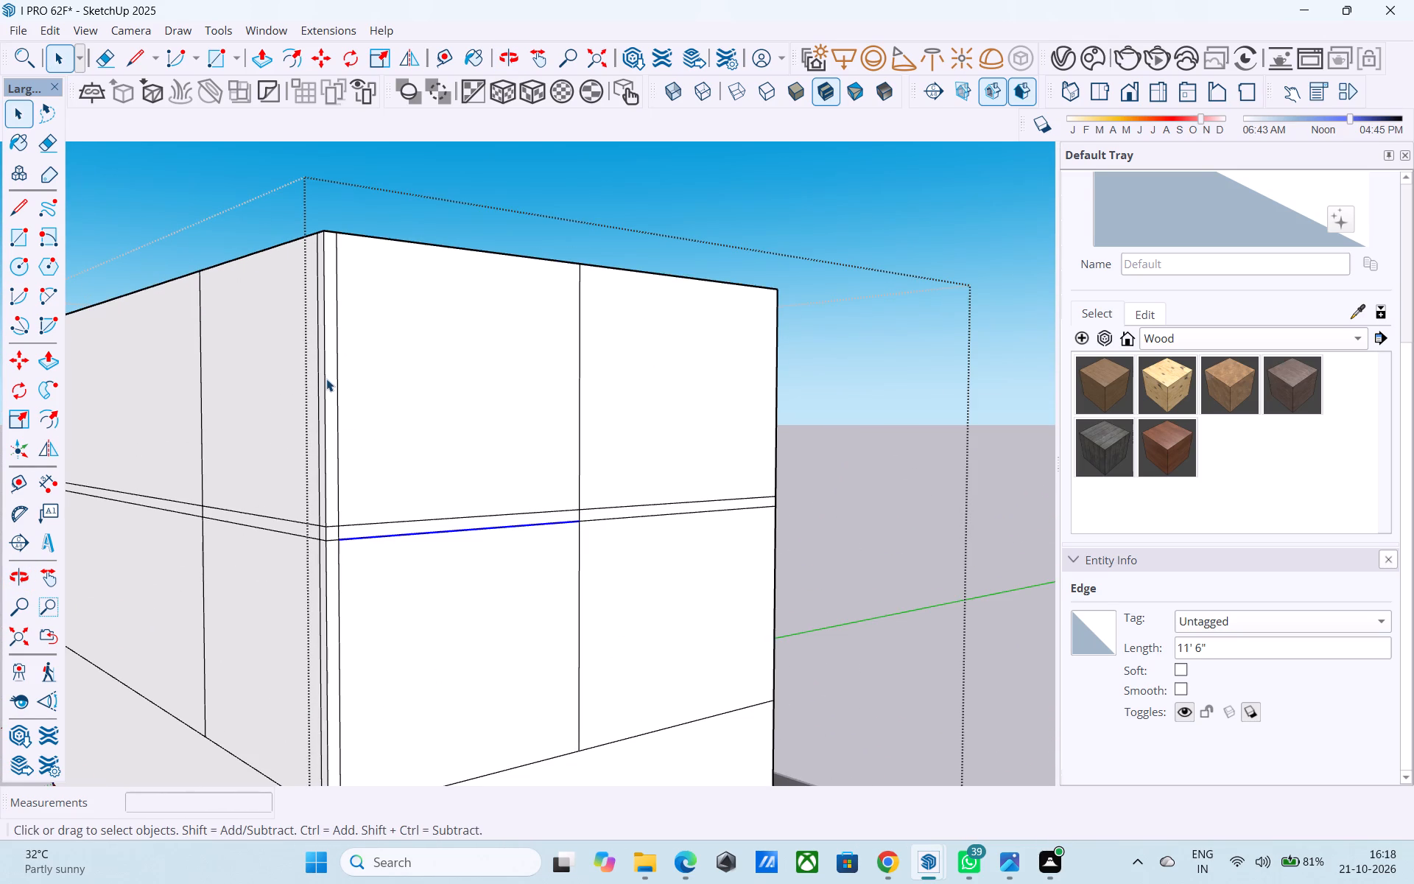
scroll(326, 381, "down", 6)
middle_click_drag(326, 381, 347, 402)
scroll(328, 409, "up", 3)
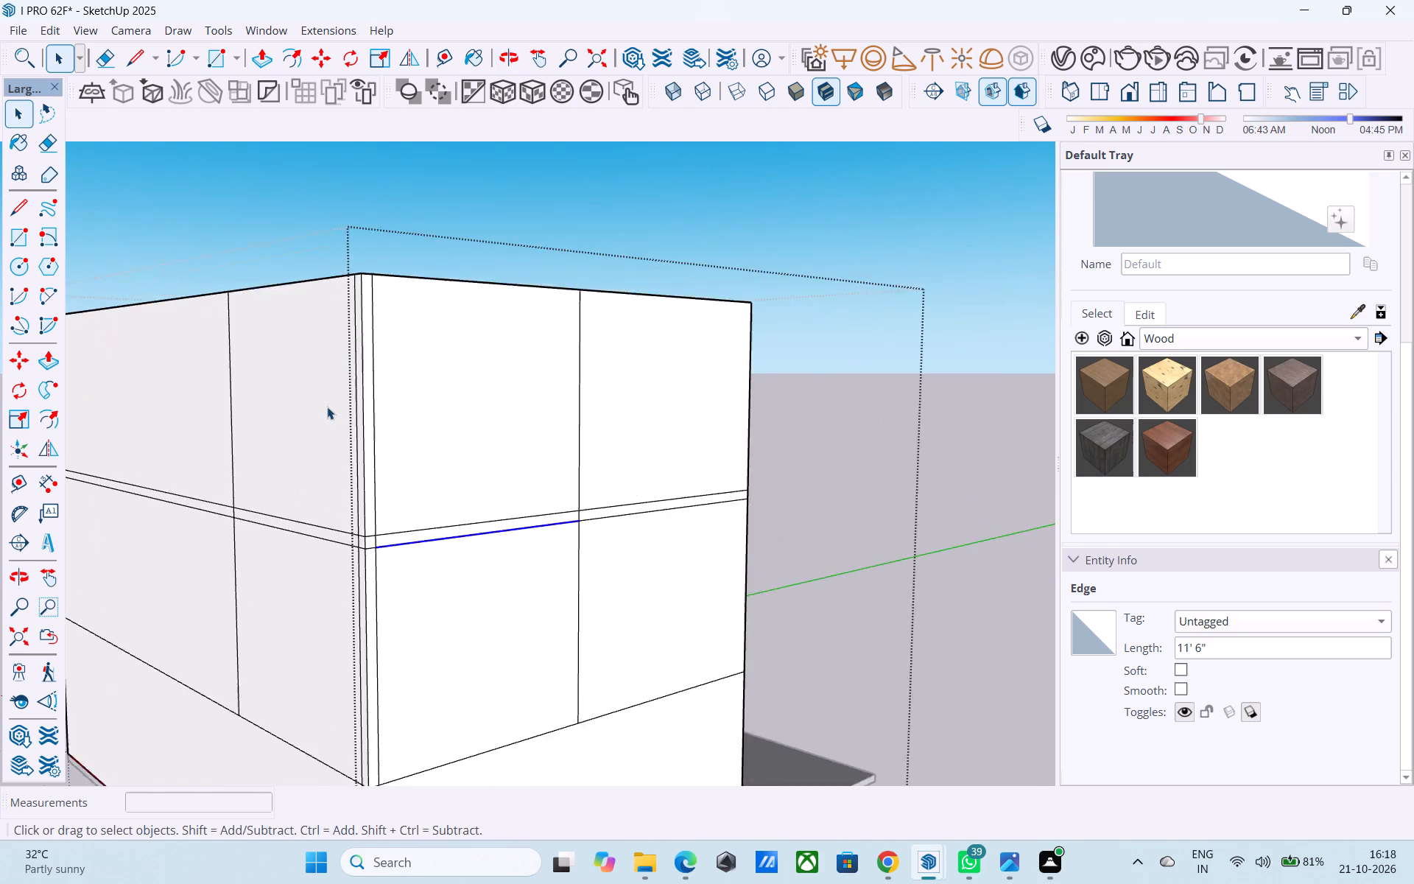
scroll(327, 407, "up", 2)
scroll(399, 293, "up", 1)
middle_click_drag(397, 281, 395, 359)
scroll(351, 379, "up", 5)
scroll(349, 376, "down", 6)
middle_click_drag(348, 379, 334, 318)
scroll(339, 320, "up", 6)
scroll(324, 364, "down", 6)
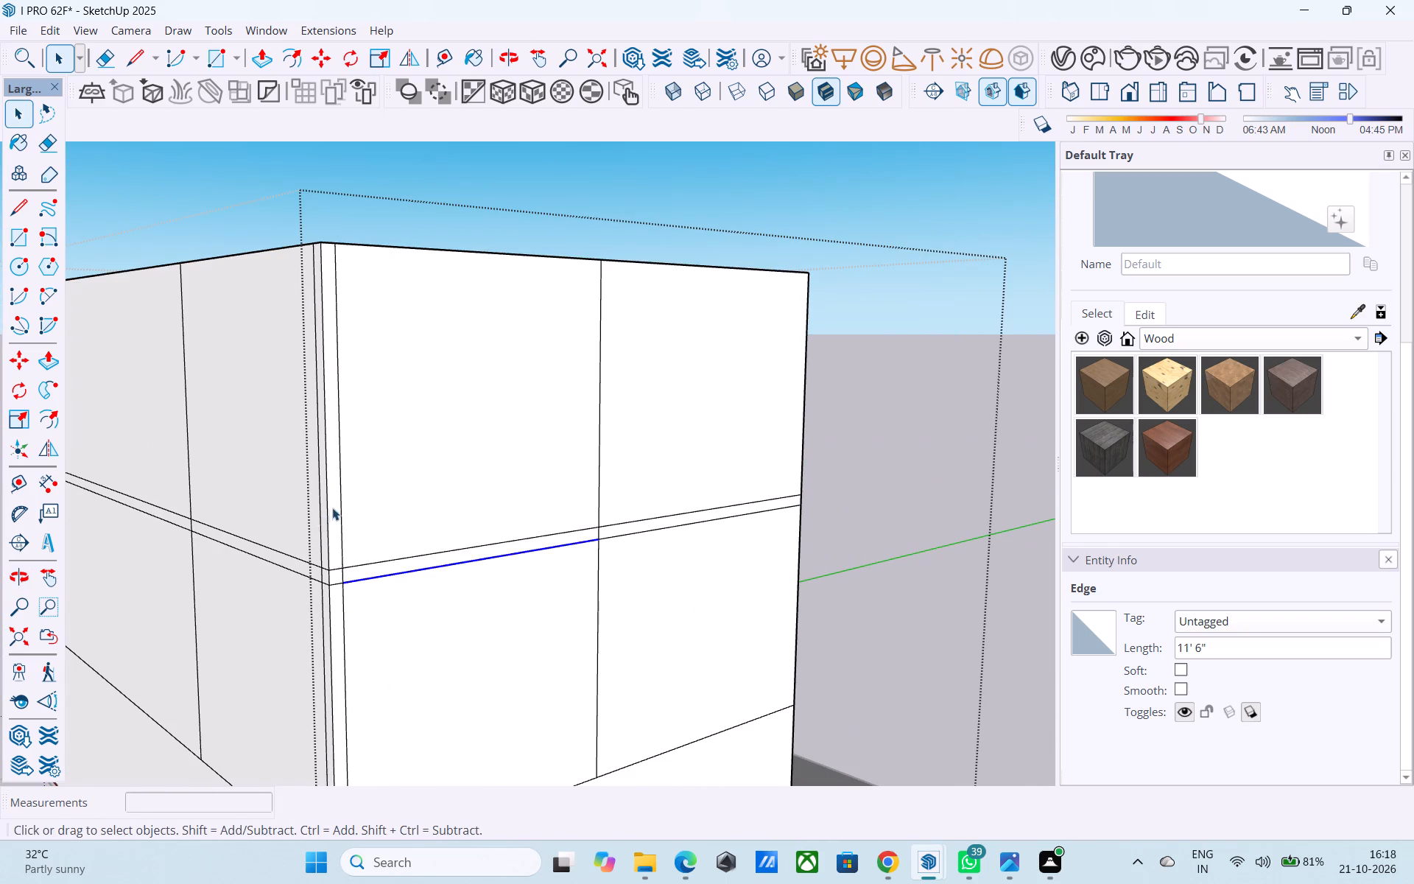
middle_click_drag(331, 510, 323, 540)
scroll(323, 541, "up", 1)
middle_click_drag(334, 357, 369, 363)
scroll(360, 366, "up", 1)
scroll(368, 378, "down", 4)
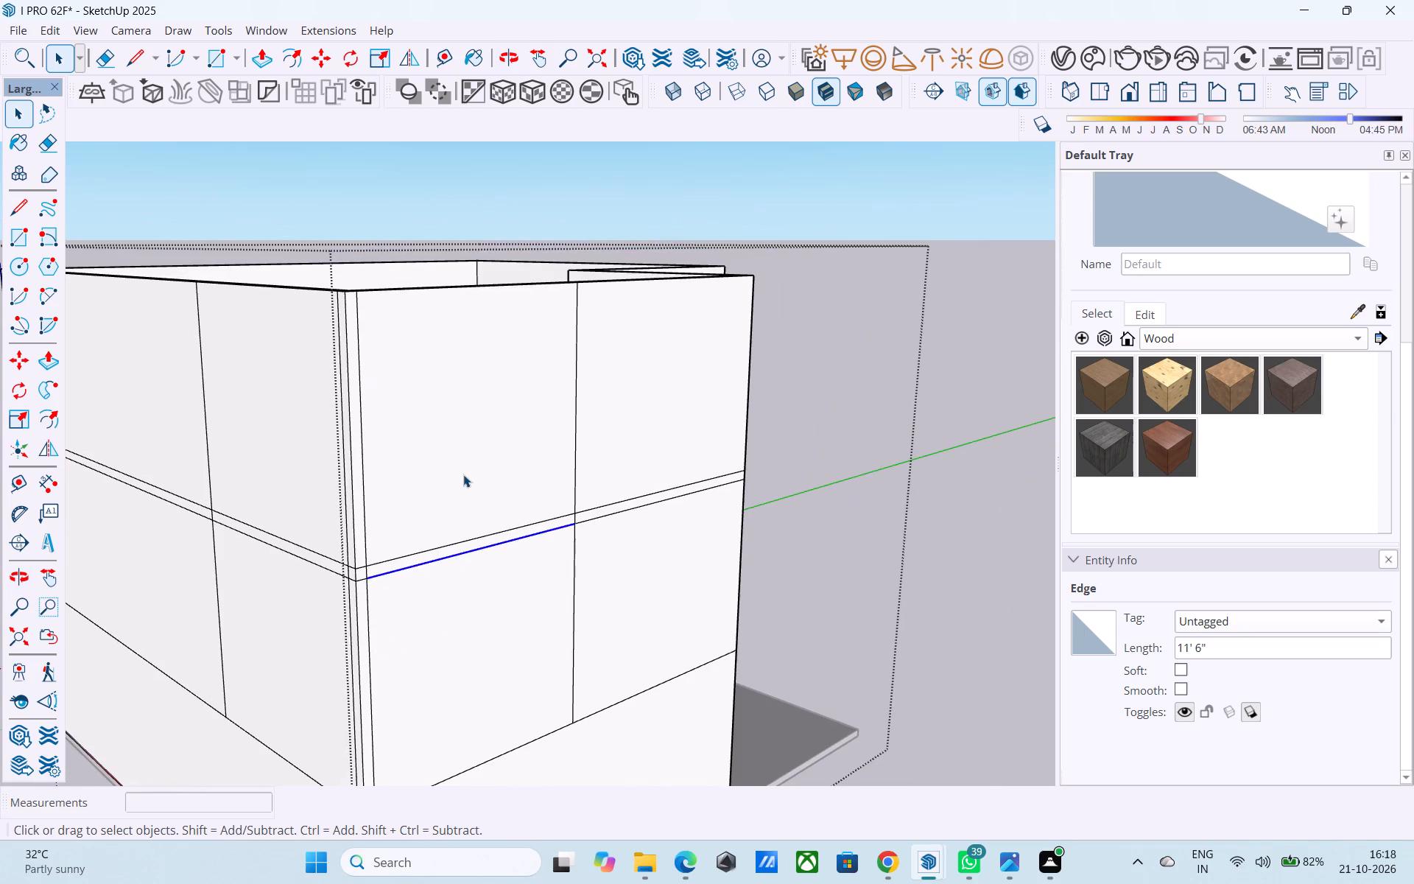
scroll(488, 463, "down", 2)
middle_click_drag(488, 463, 456, 455)
middle_click_drag(368, 411, 348, 428)
middle_click_drag(326, 415, 427, 418)
scroll(443, 348, "up", 4)
middle_click_drag(454, 343, 530, 370)
middle_click_drag(516, 318, 521, 453)
scroll(486, 335, "down", 5)
middle_click_drag(485, 471, 426, 396)
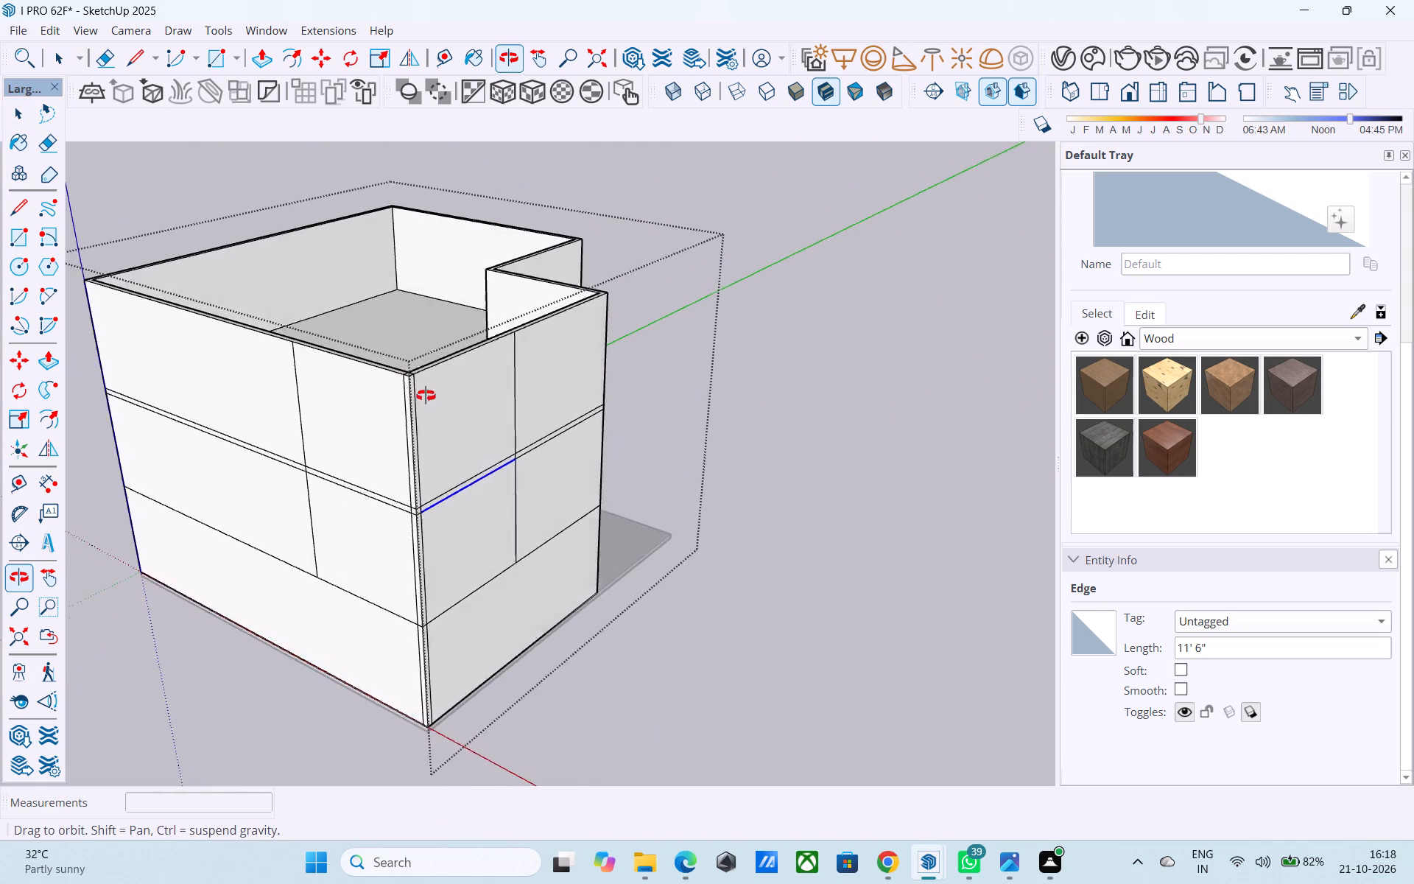
middle_click_drag(426, 396, 426, 394)
scroll(421, 395, "up", 4)
middle_click_drag(423, 393, 366, 368)
scroll(366, 368, "up", 1)
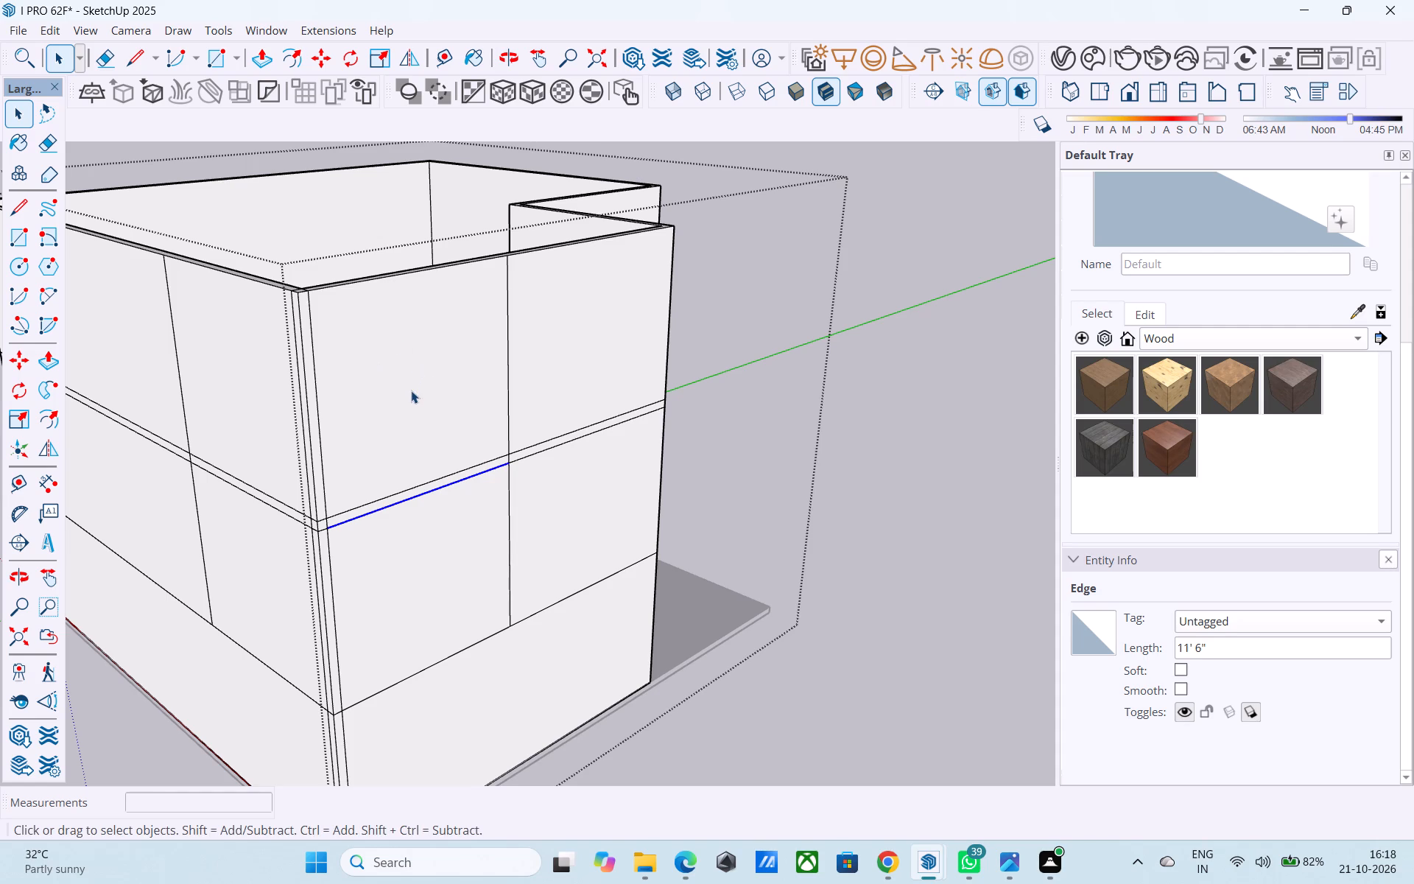
scroll(411, 393, "down", 2)
middle_click_drag(398, 423, 398, 354)
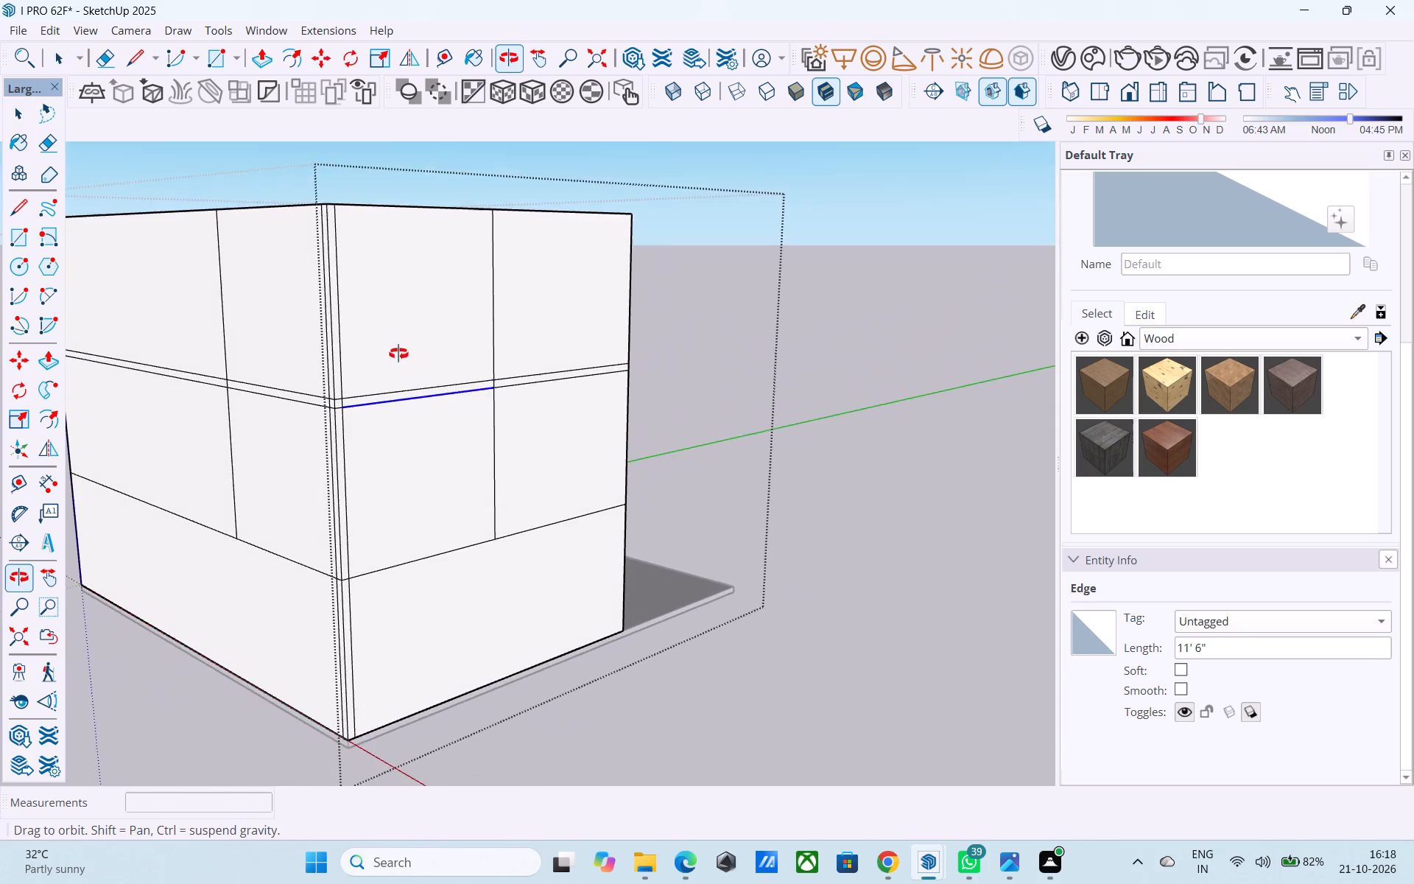
middle_click_drag(398, 354, 381, 365)
middle_click_drag(378, 446, 362, 497)
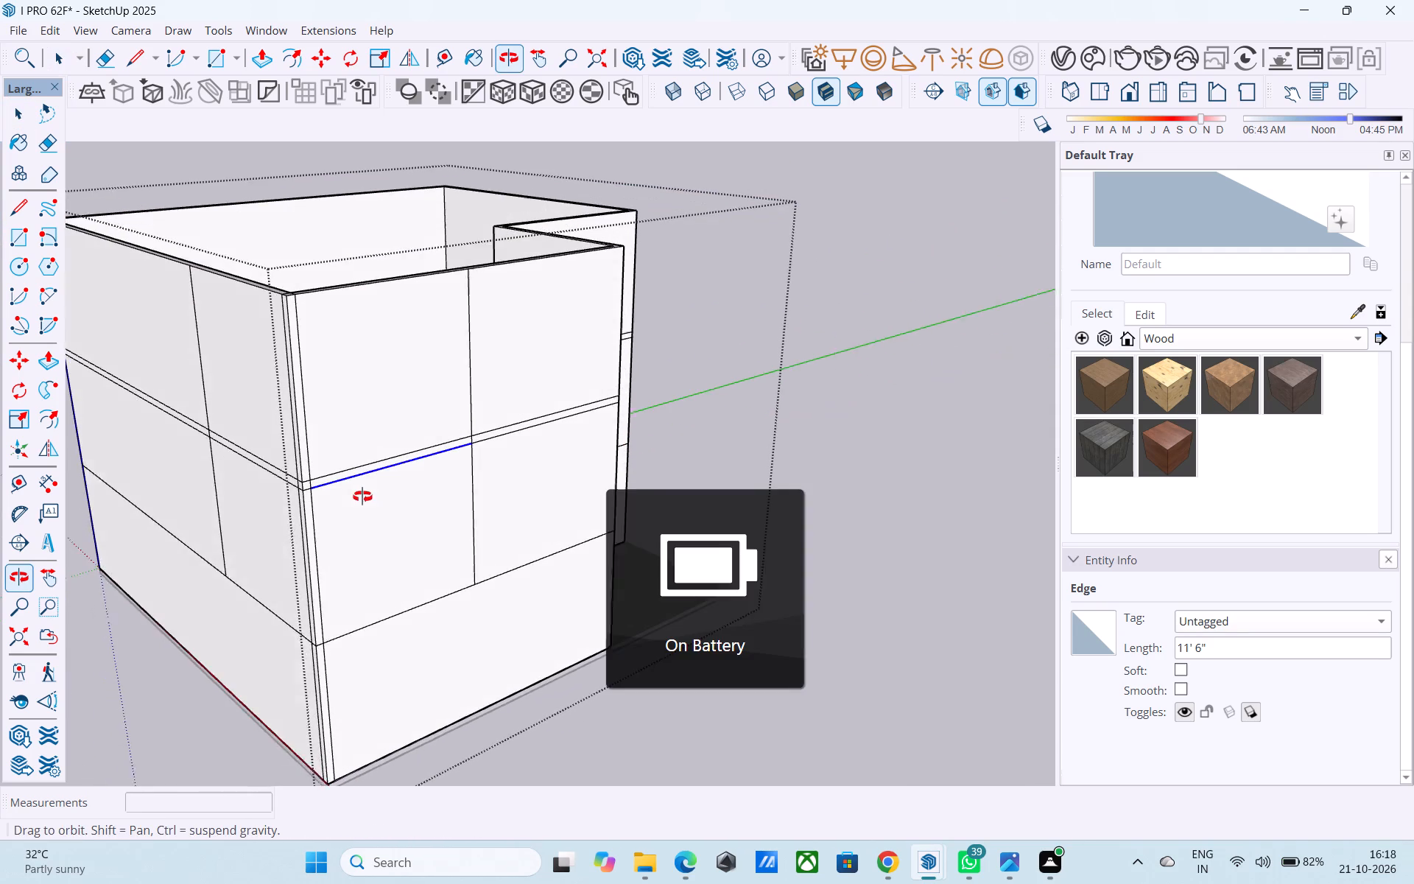
middle_click_drag(362, 497, 355, 500)
middle_click_drag(345, 424, 376, 571, "shift")
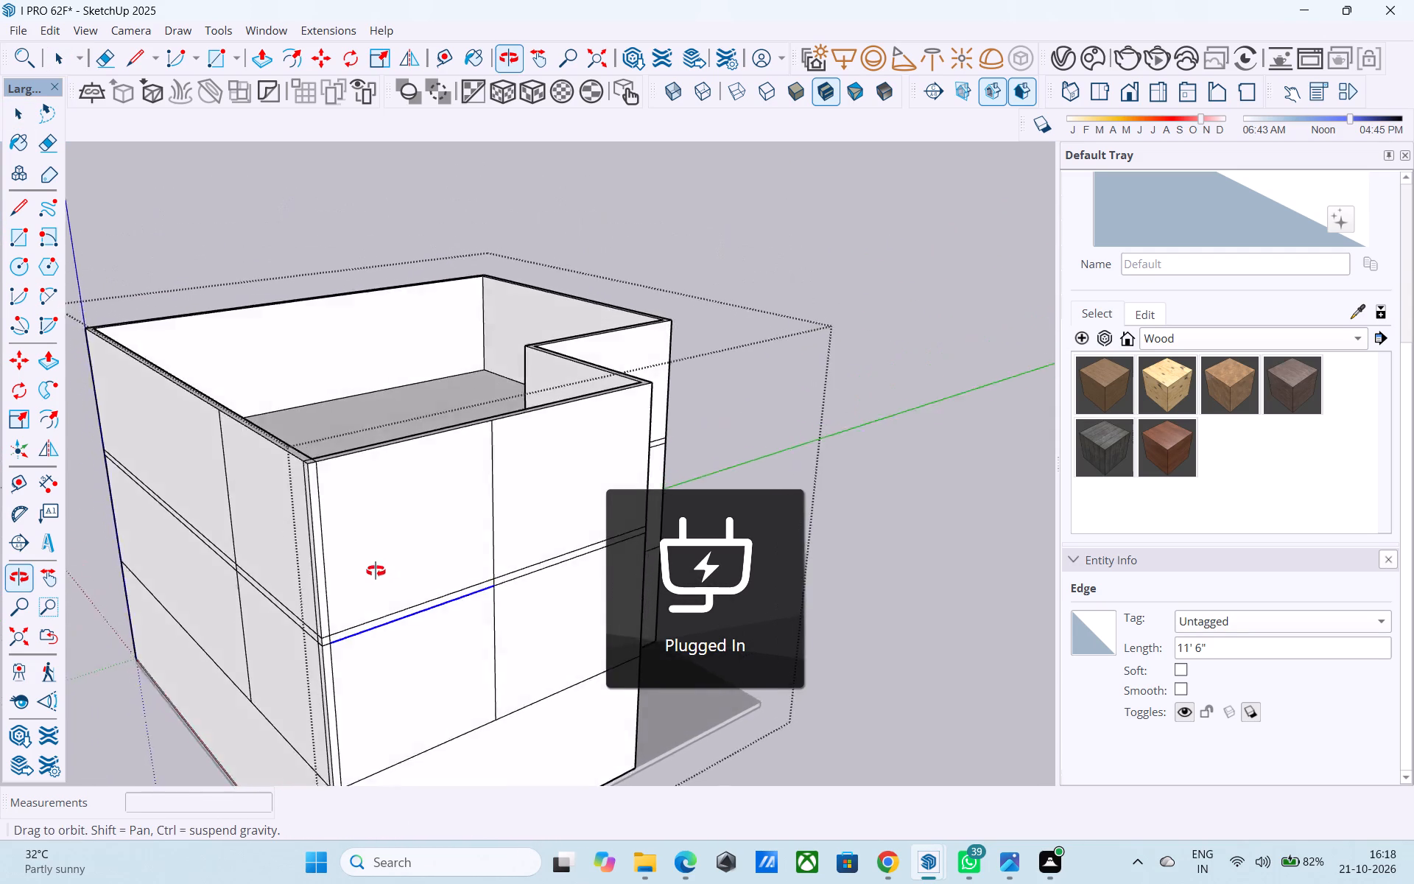
middle_click_drag(376, 571, 368, 516, "shift")
middle_click_drag(368, 509, 403, 407, "shift")
scroll(363, 413, "up", 5)
scroll(367, 418, "down", 2)
middle_click_drag(367, 418, 334, 564, "shift")
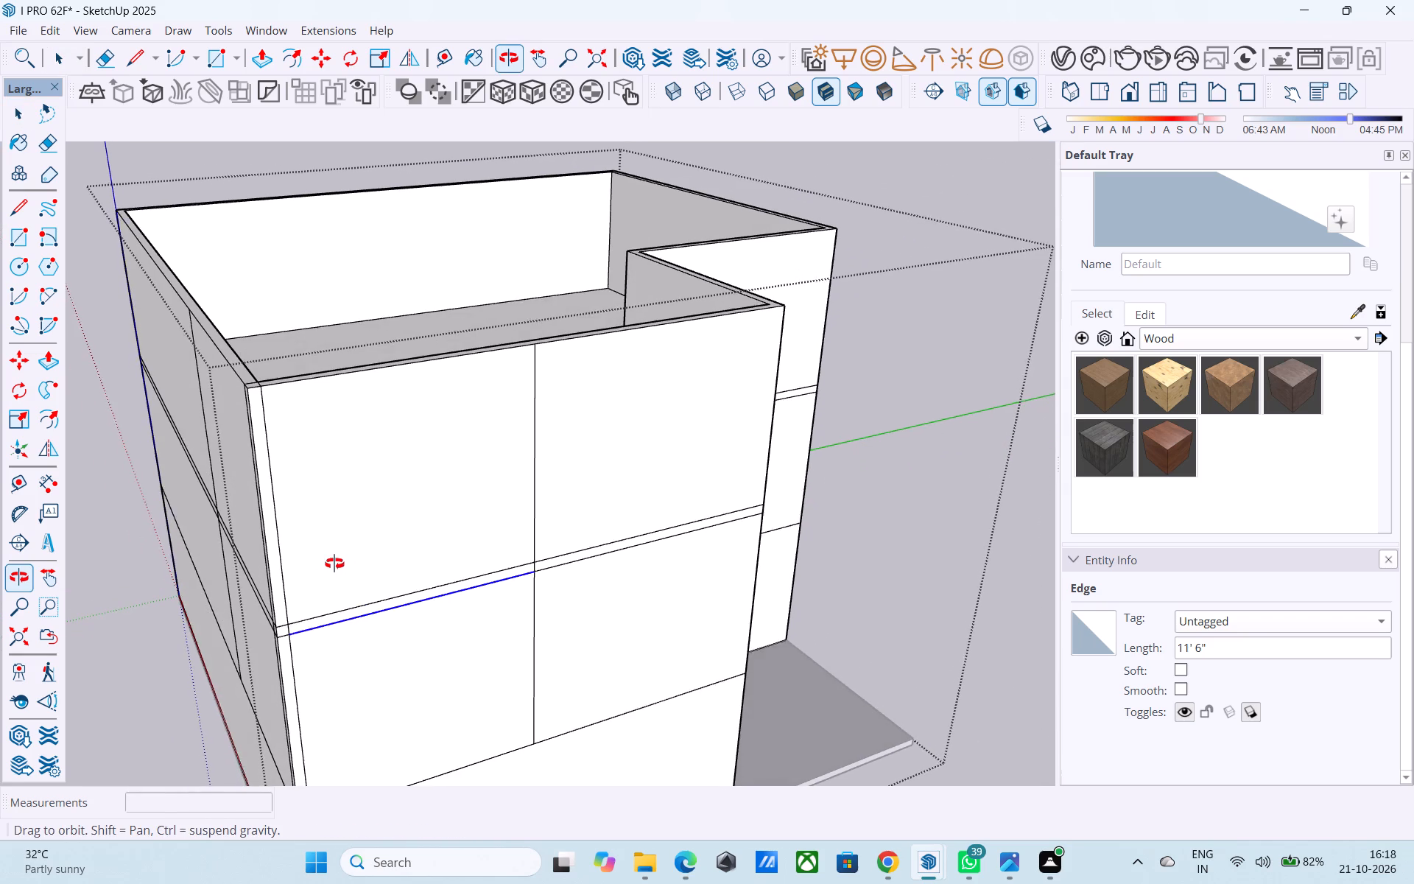
middle_click_drag(334, 564, 334, 564, "shift")
scroll(318, 518, "up", 2)
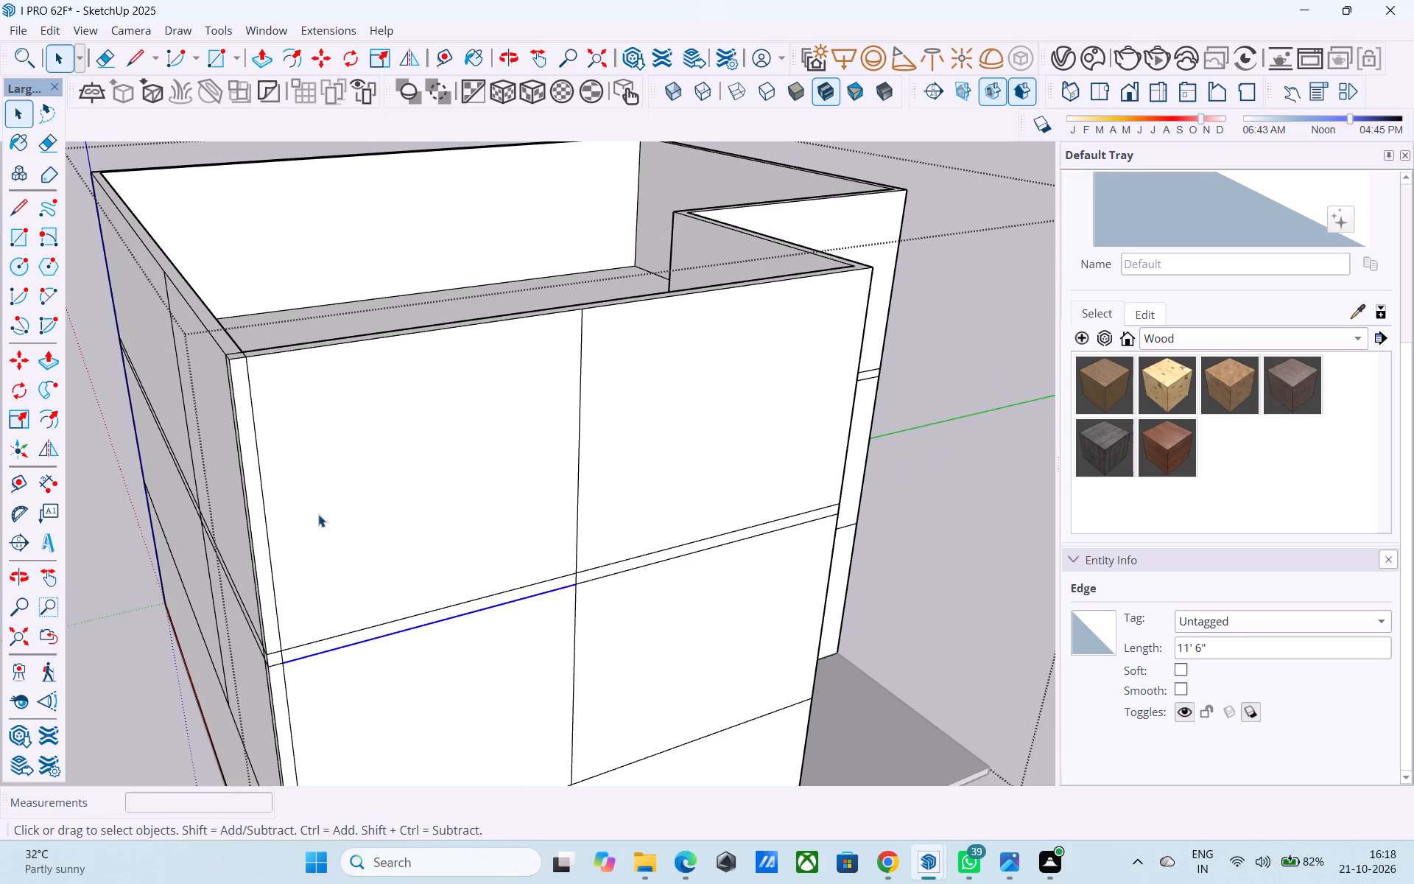
Place a horizontal guide on the green-axis wall 8' above the upper line of the slab band.
middle_click_drag(281, 491, 298, 452)
scroll(298, 453, "up", 1)
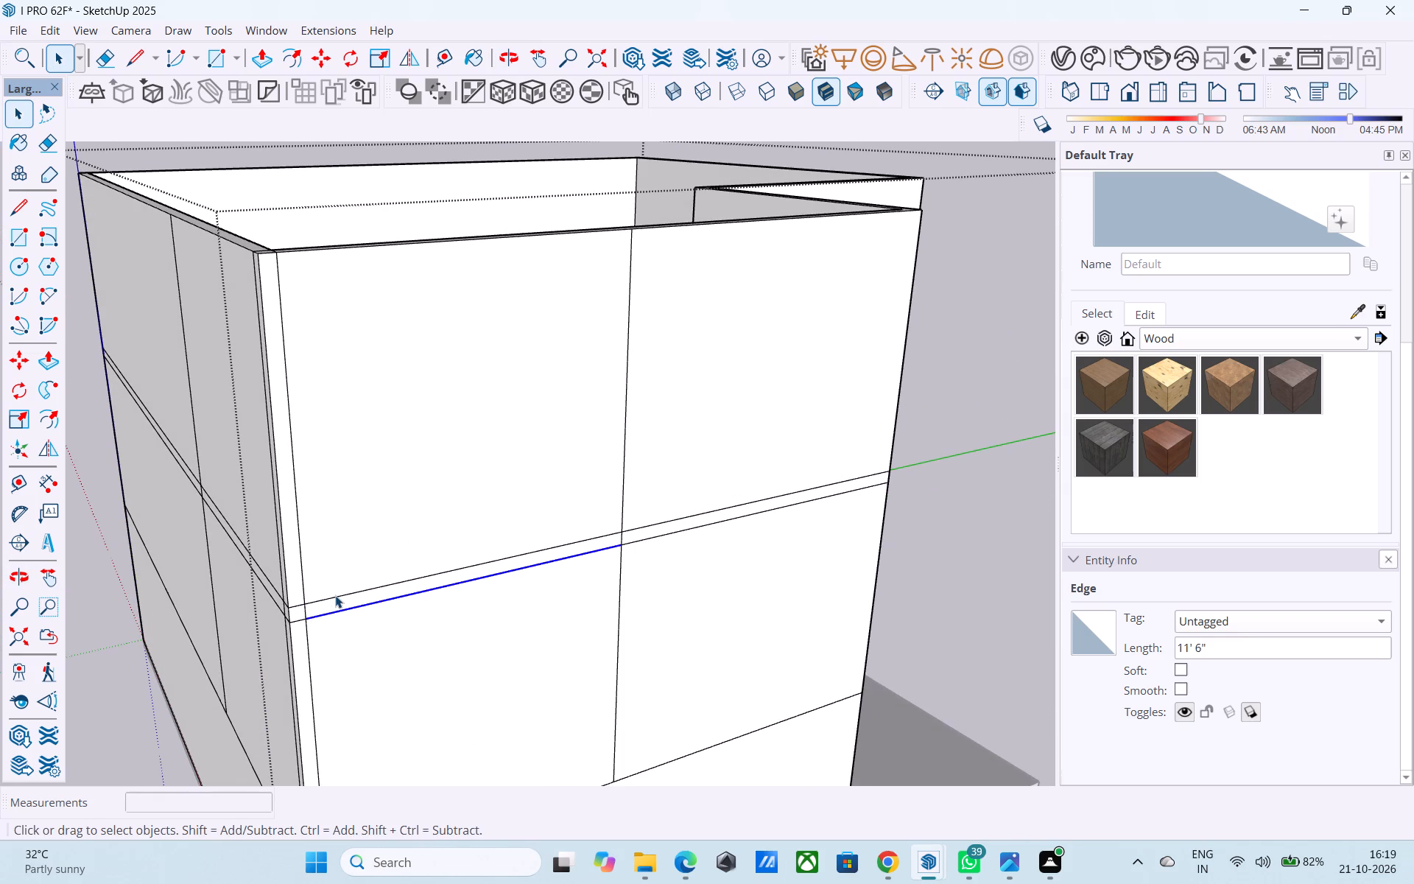
key("t")
left_click(335, 595)
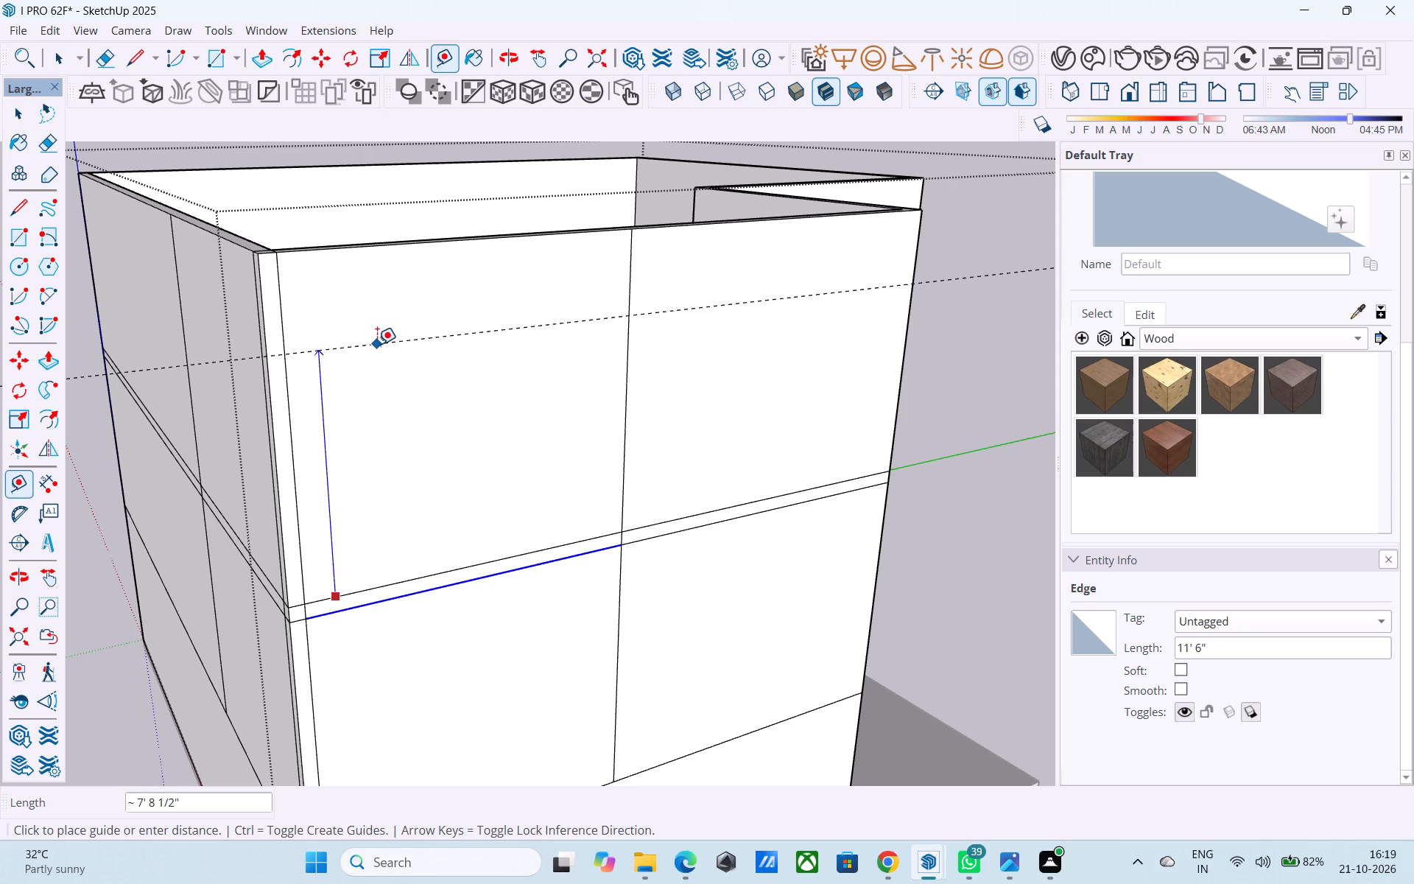
type("8'")
key("Return")
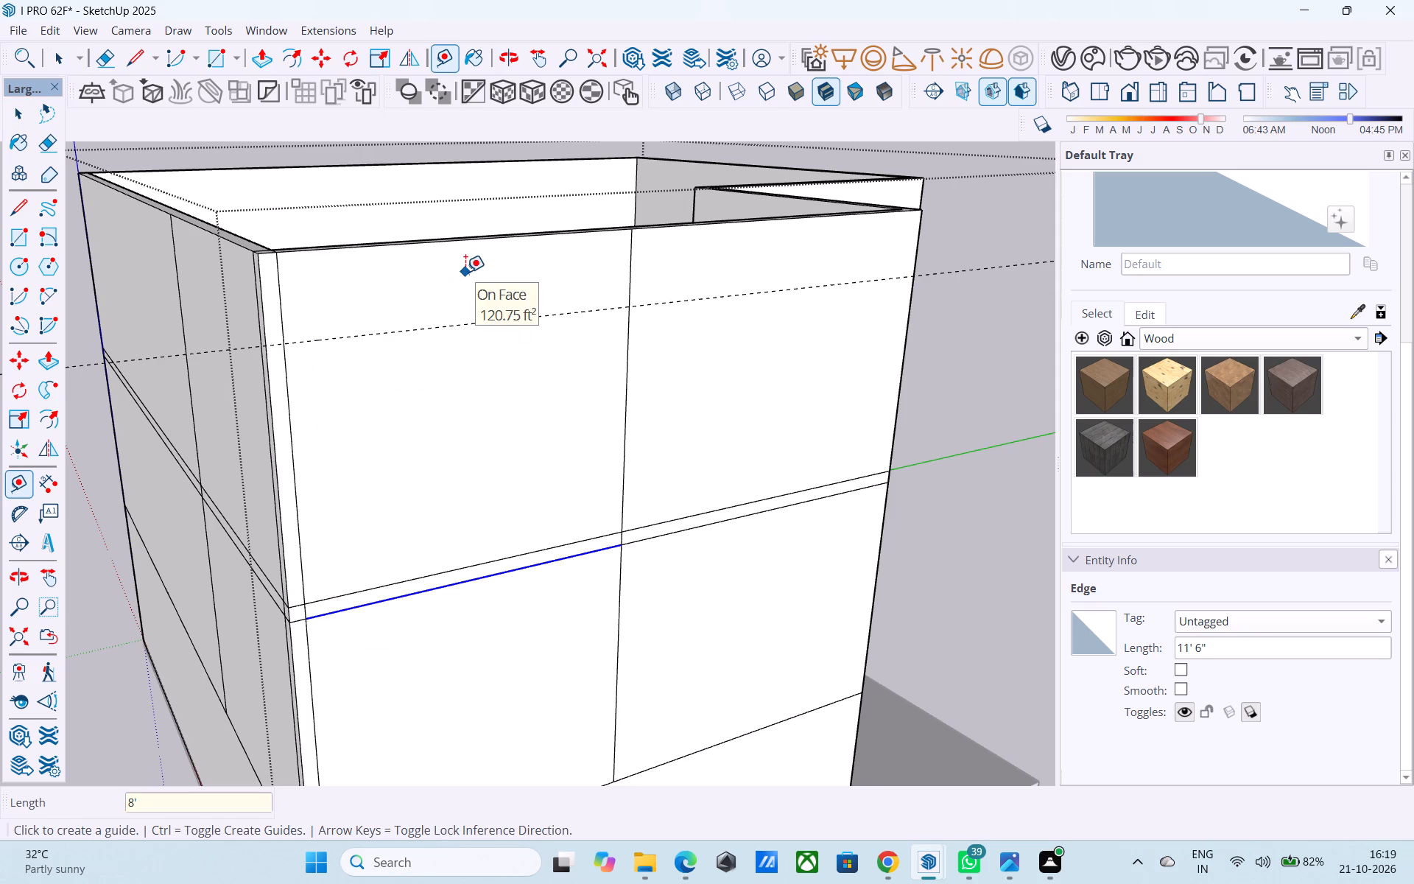
Outline a 4' by 8' opening beside the corner strip on the green-axis wall, from the guide down to the slab band's upper line.
key("l")
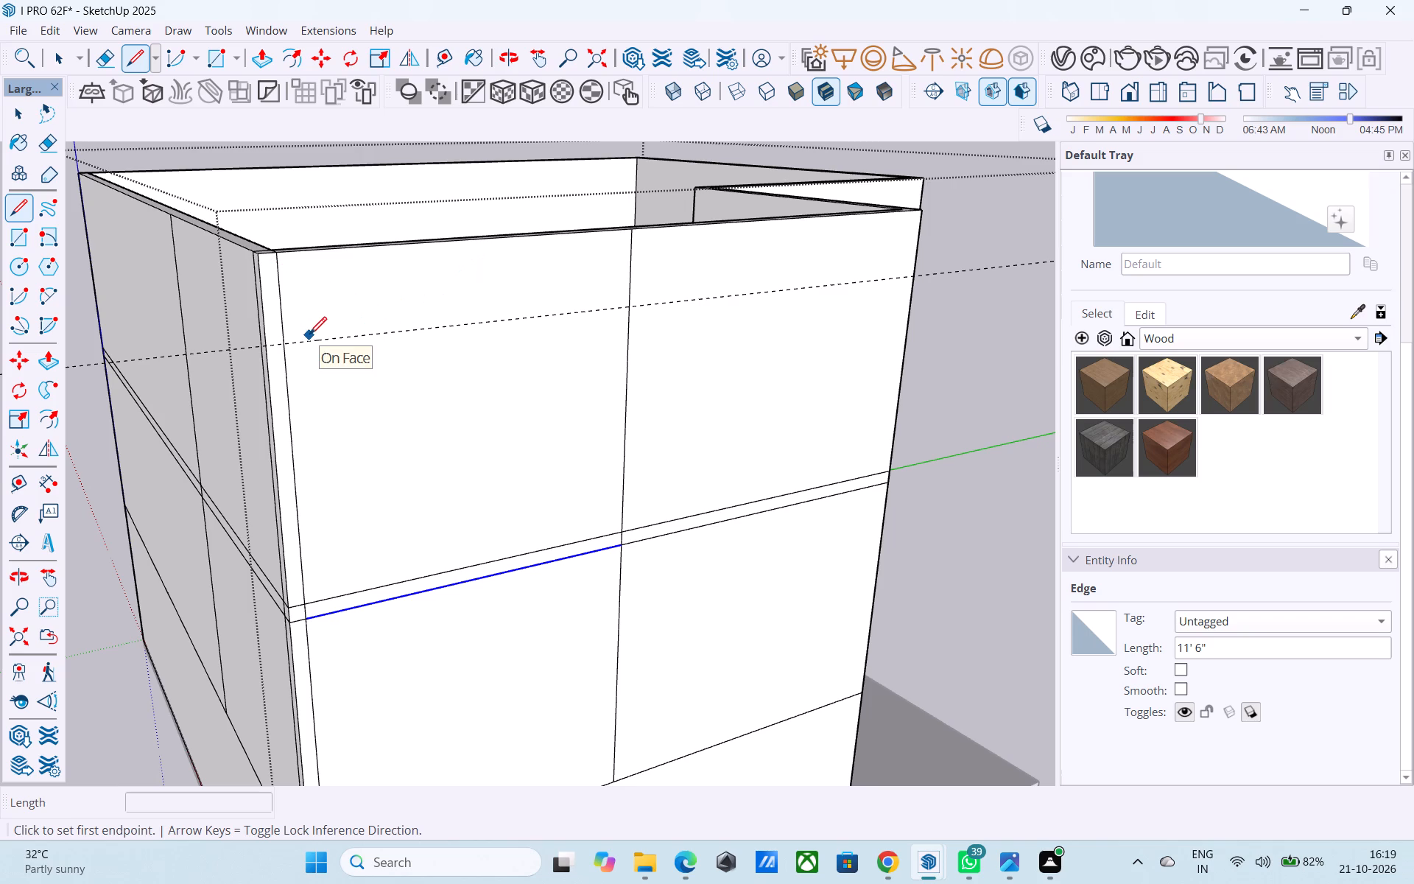
left_click(289, 346)
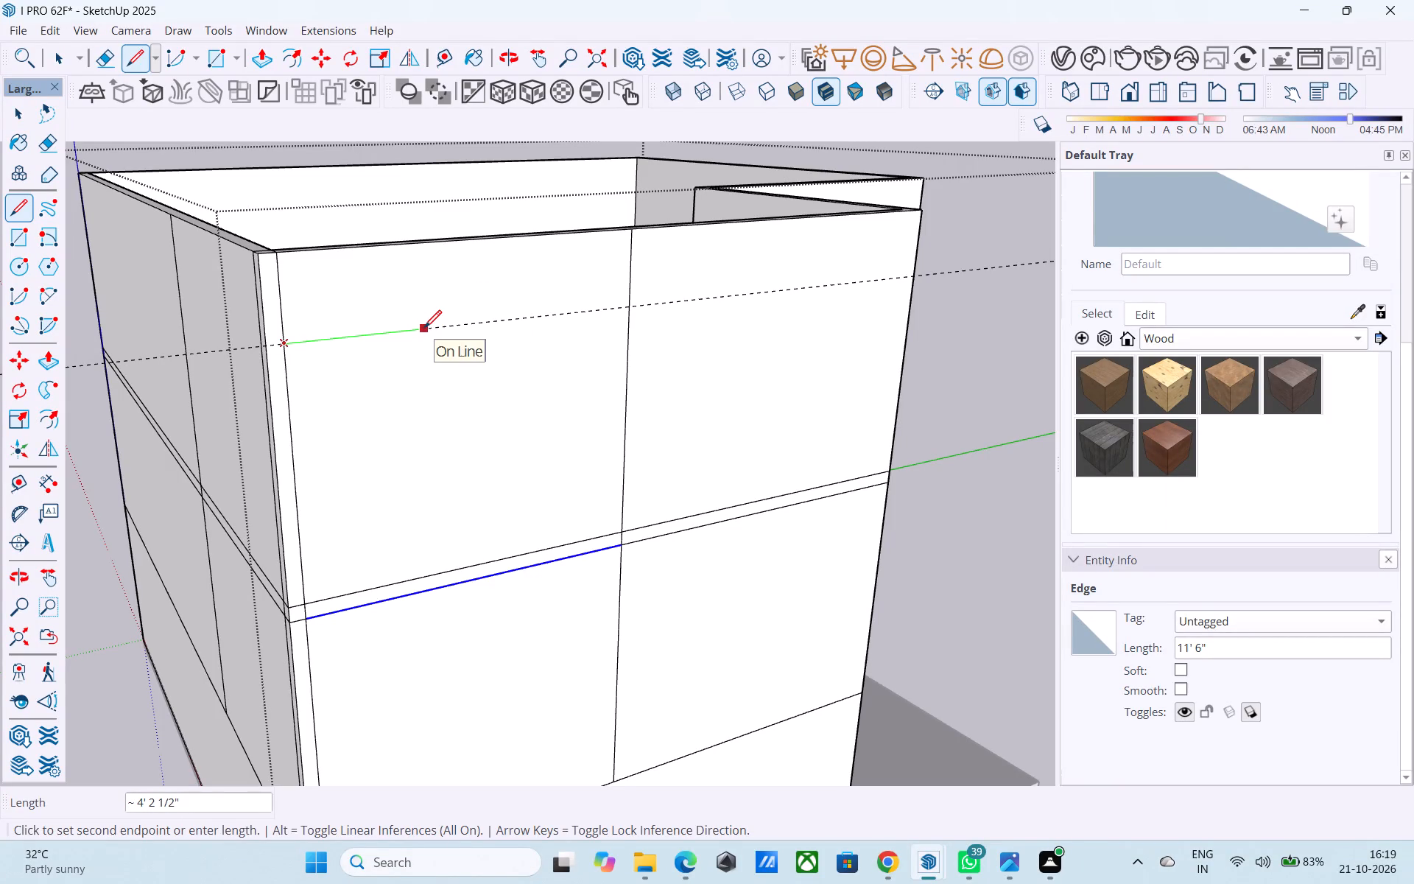
type("4'")
key("Return")
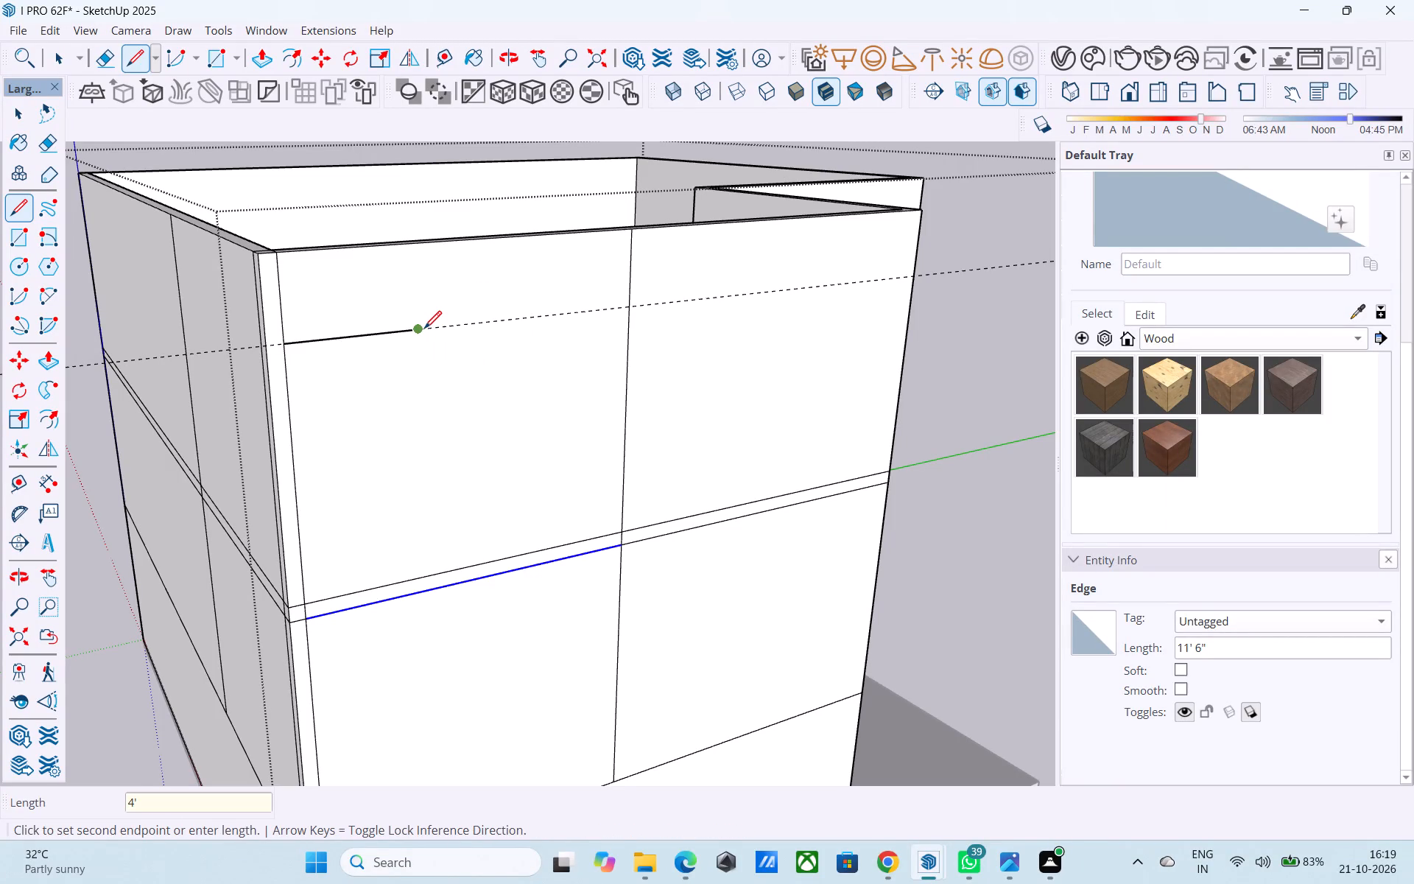
middle_click_drag(313, 328, 521, 385)
scroll(646, 499, "up", 2)
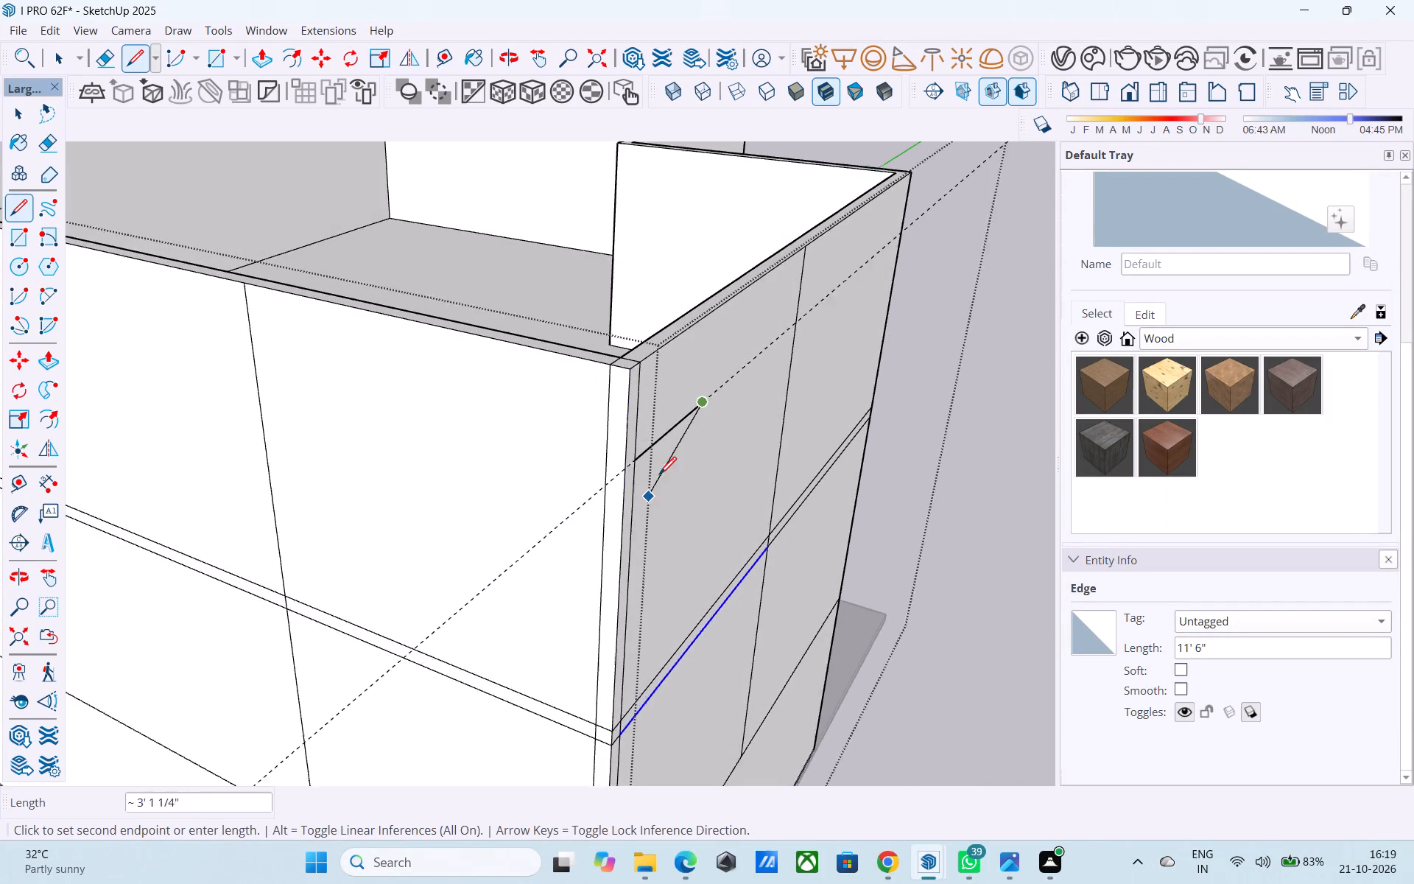
scroll(659, 476, "up", 9)
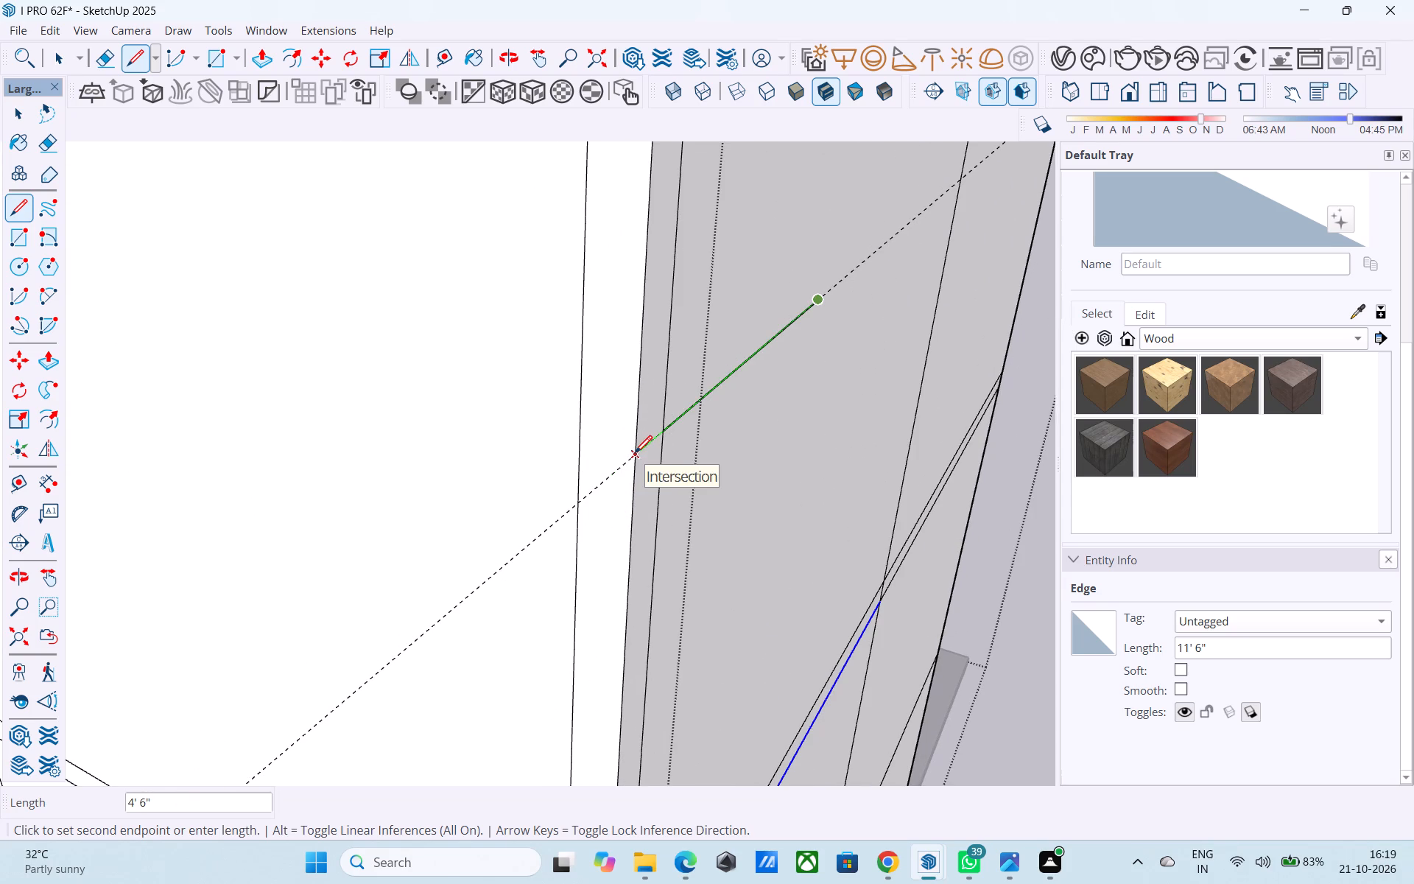
middle_click_drag(622, 455, 300, 410)
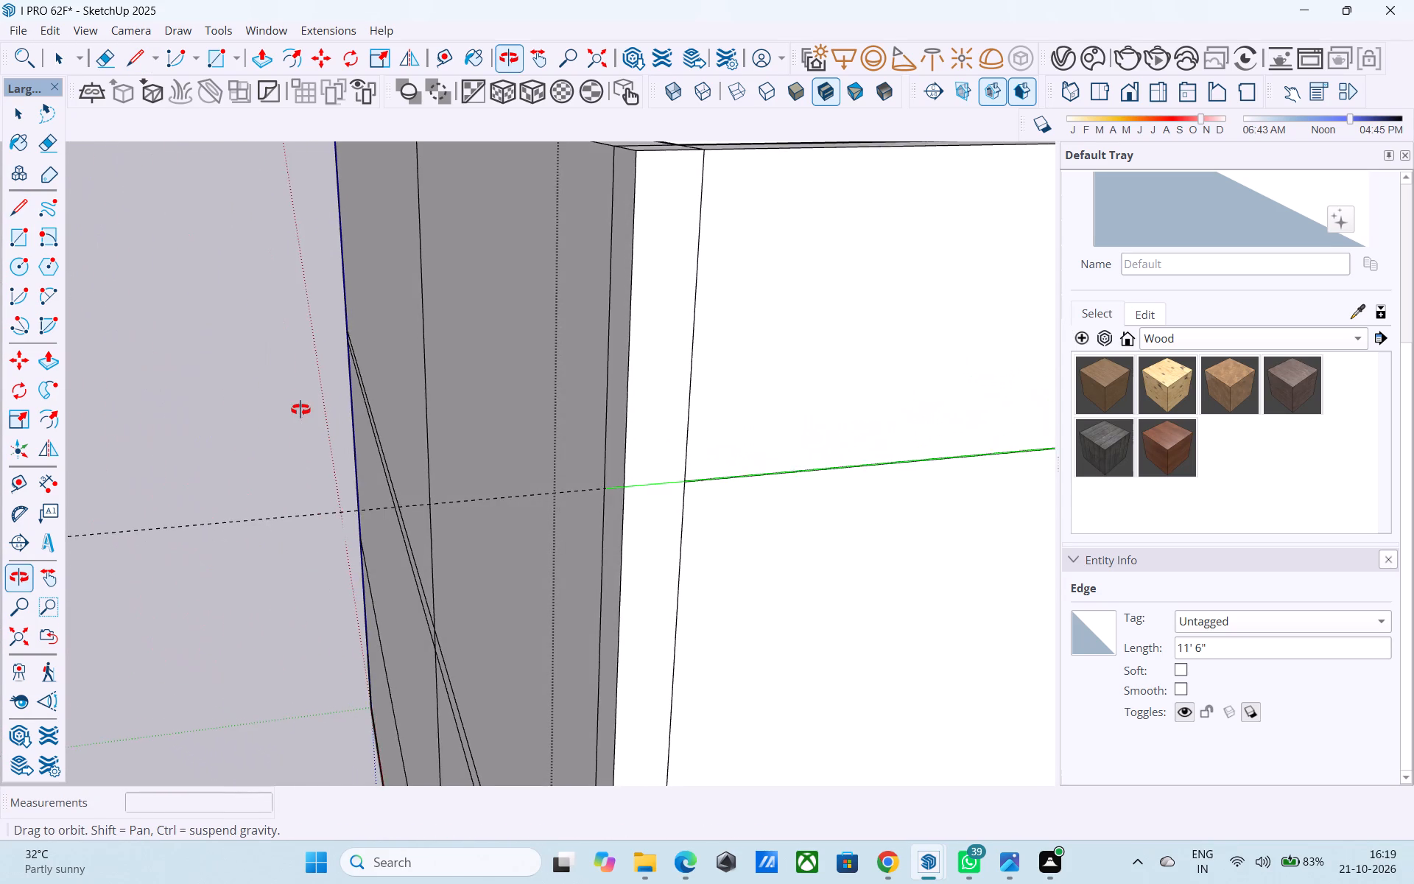
middle_click_drag(300, 410, 303, 412)
scroll(307, 411, "down", 6)
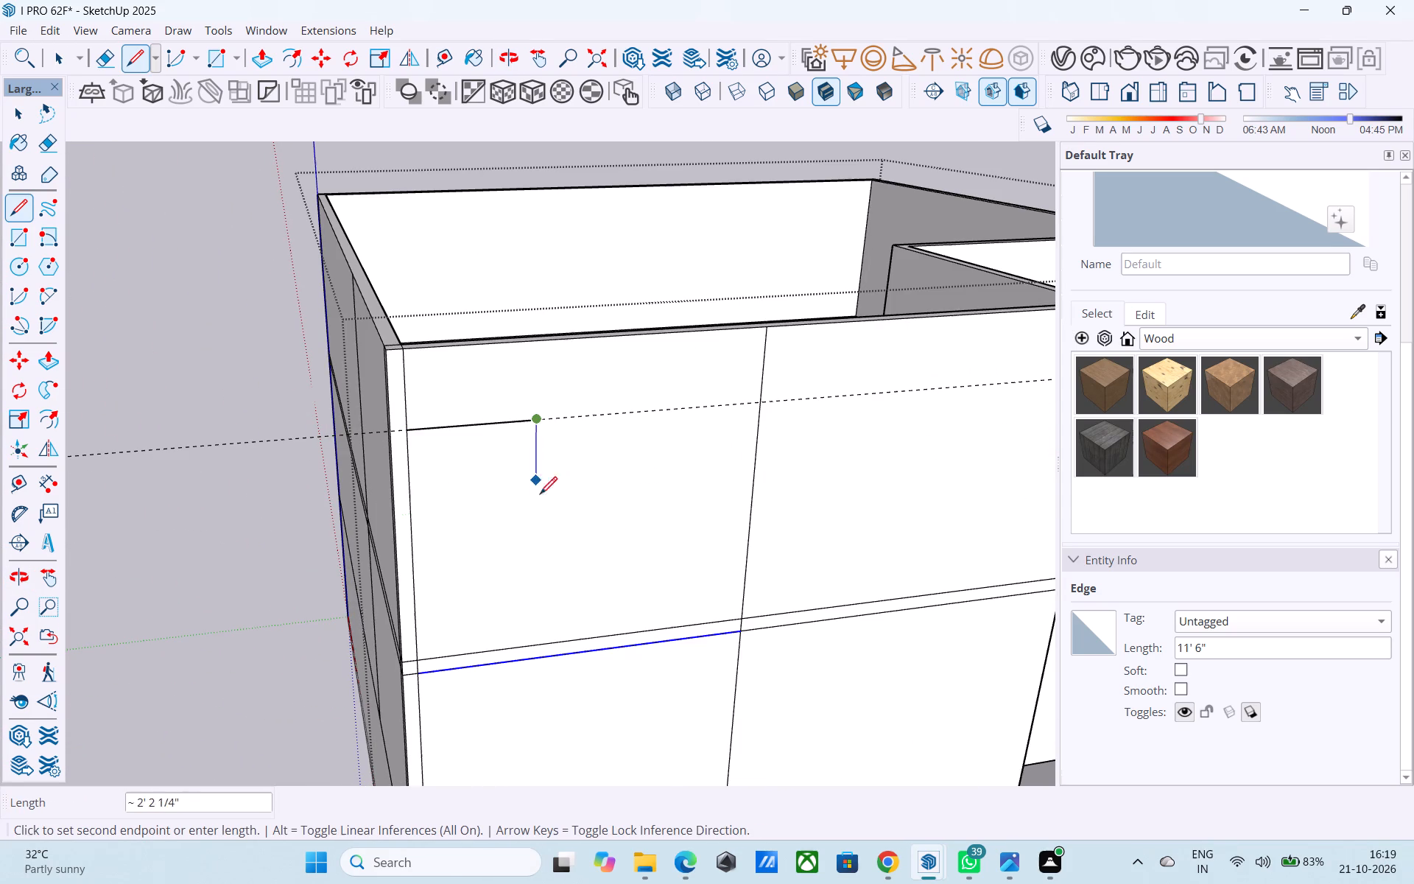
left_click(532, 645)
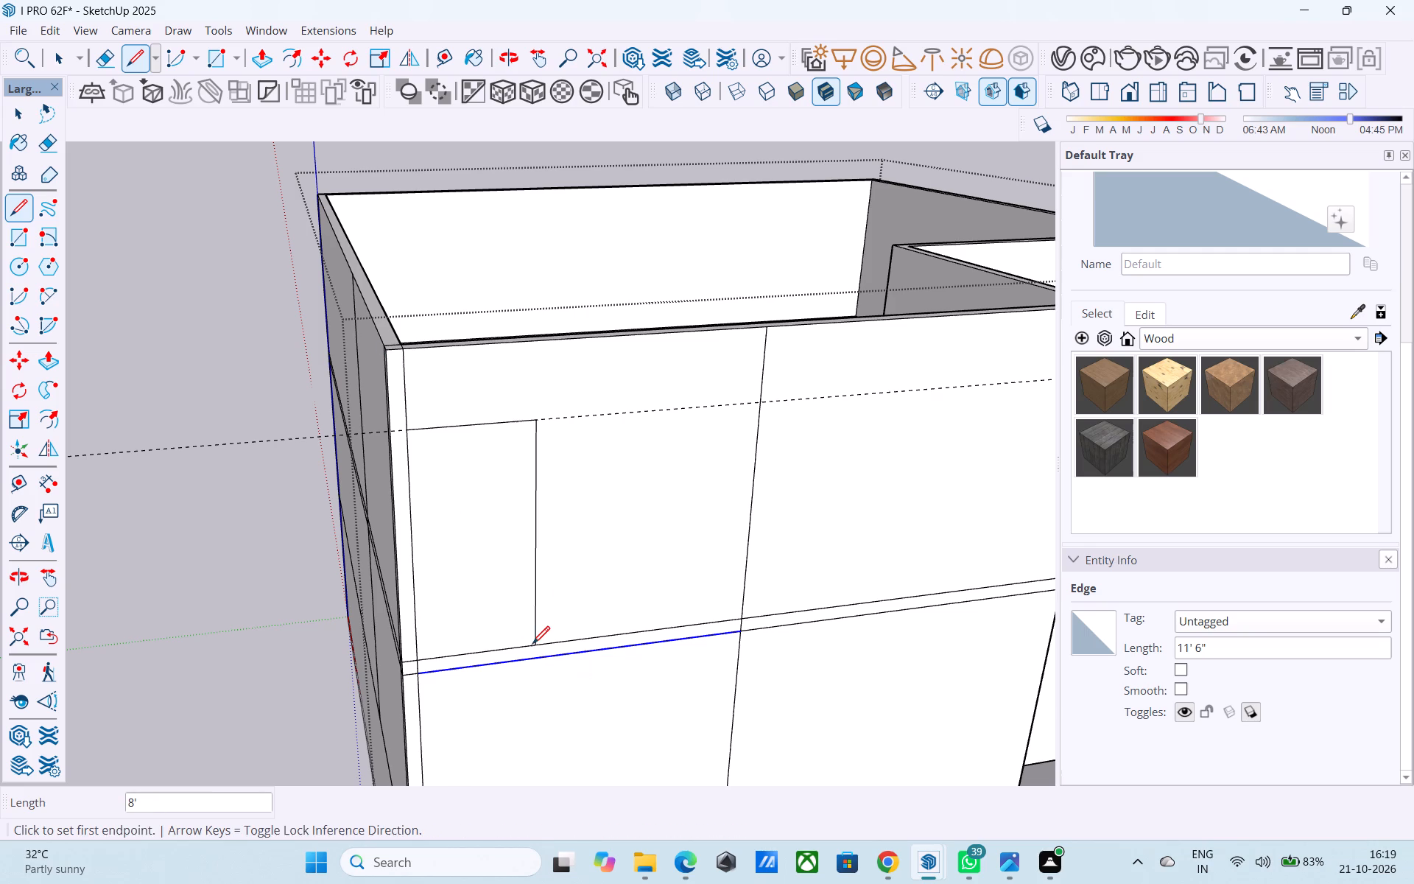
middle_click_drag(483, 491, 544, 481)
key("space")
Push the 4' by 8' face beside the corner strip 6" into the green-axis wall.
scroll(454, 517, "up", 3)
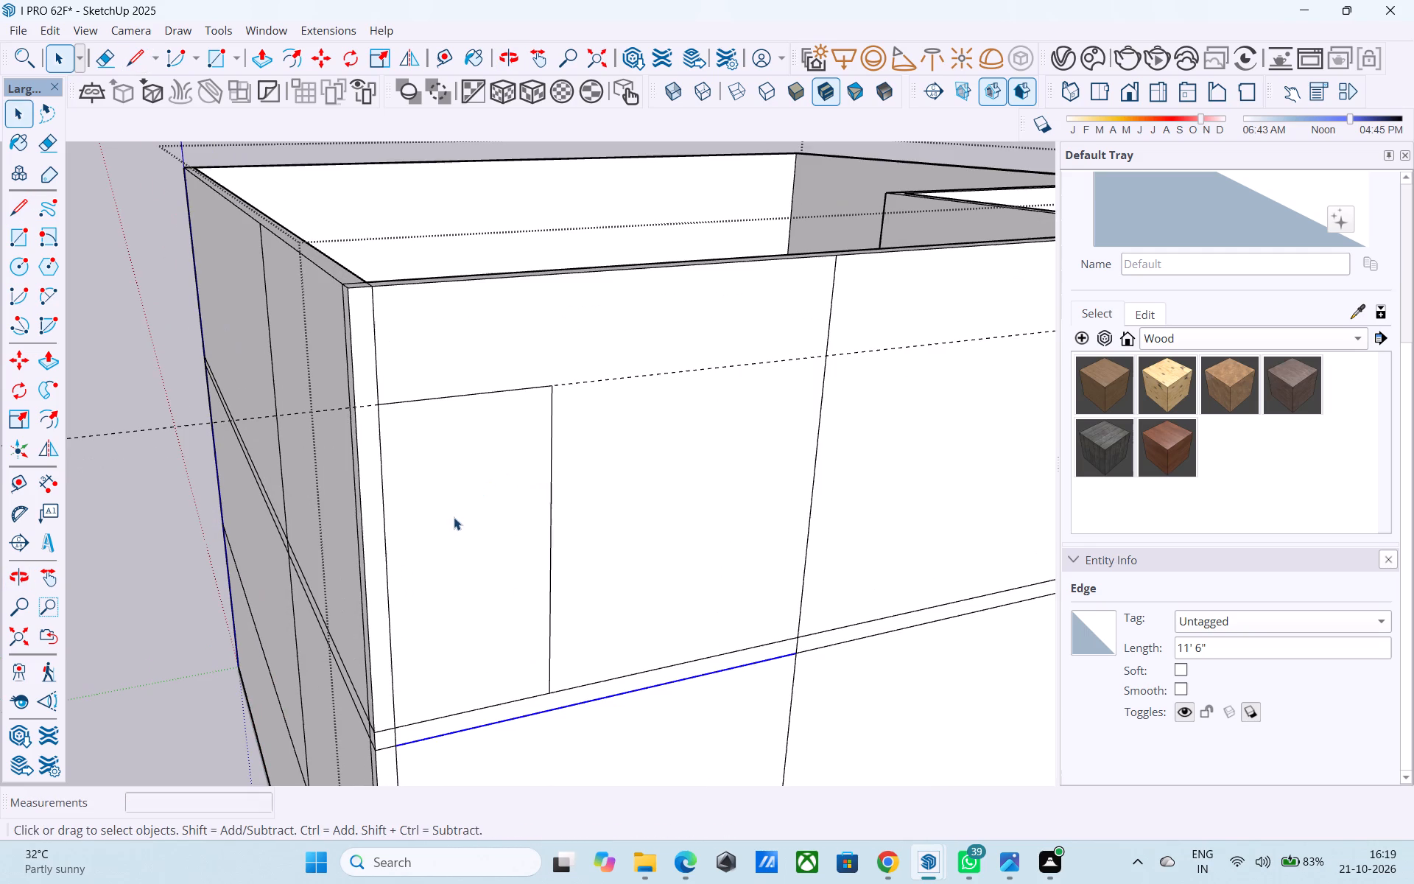
left_click(454, 514)
key("p")
left_click(454, 514)
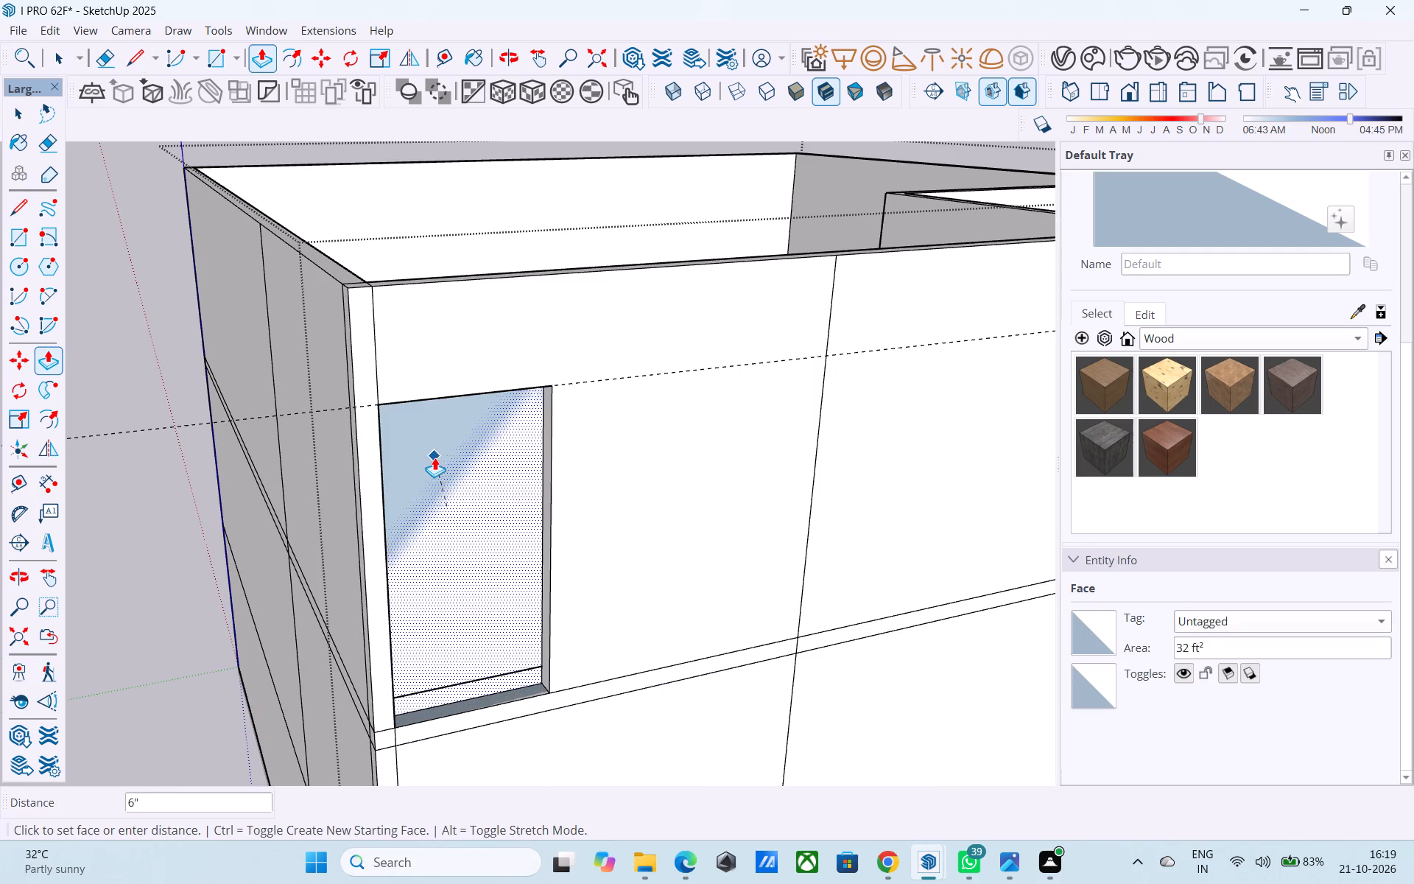
left_click(435, 457)
middle_click_drag(452, 556, 508, 511)
scroll(507, 520, "down", 6)
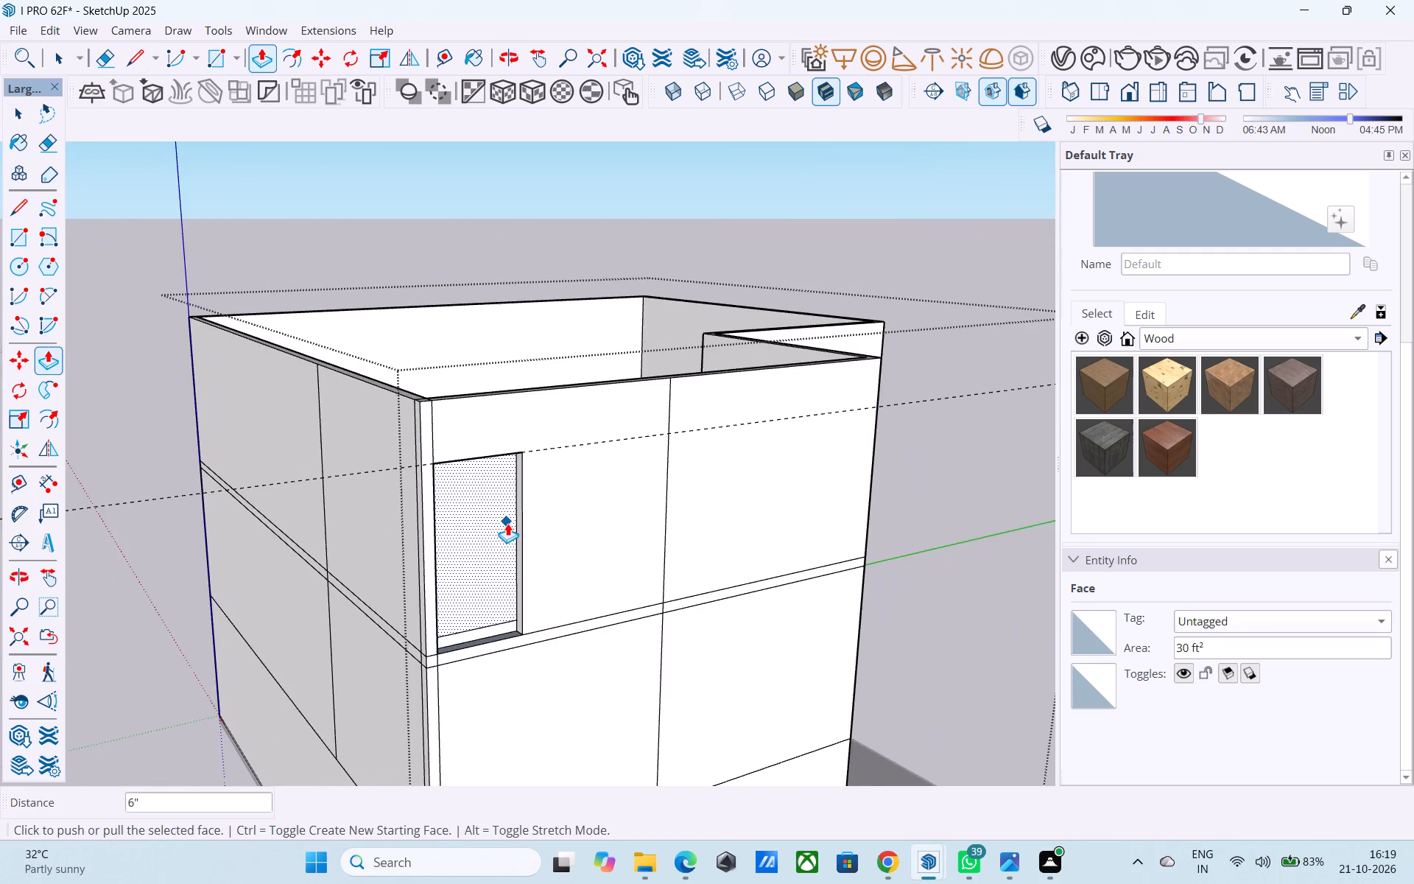
Delete the recessed 4' by 8' face beside the corner strip to open the green-axis wall.
scroll(507, 522, "up", 4)
key("space")
left_click(494, 529)
key("Delete")
middle_click_drag(494, 527, 402, 508)
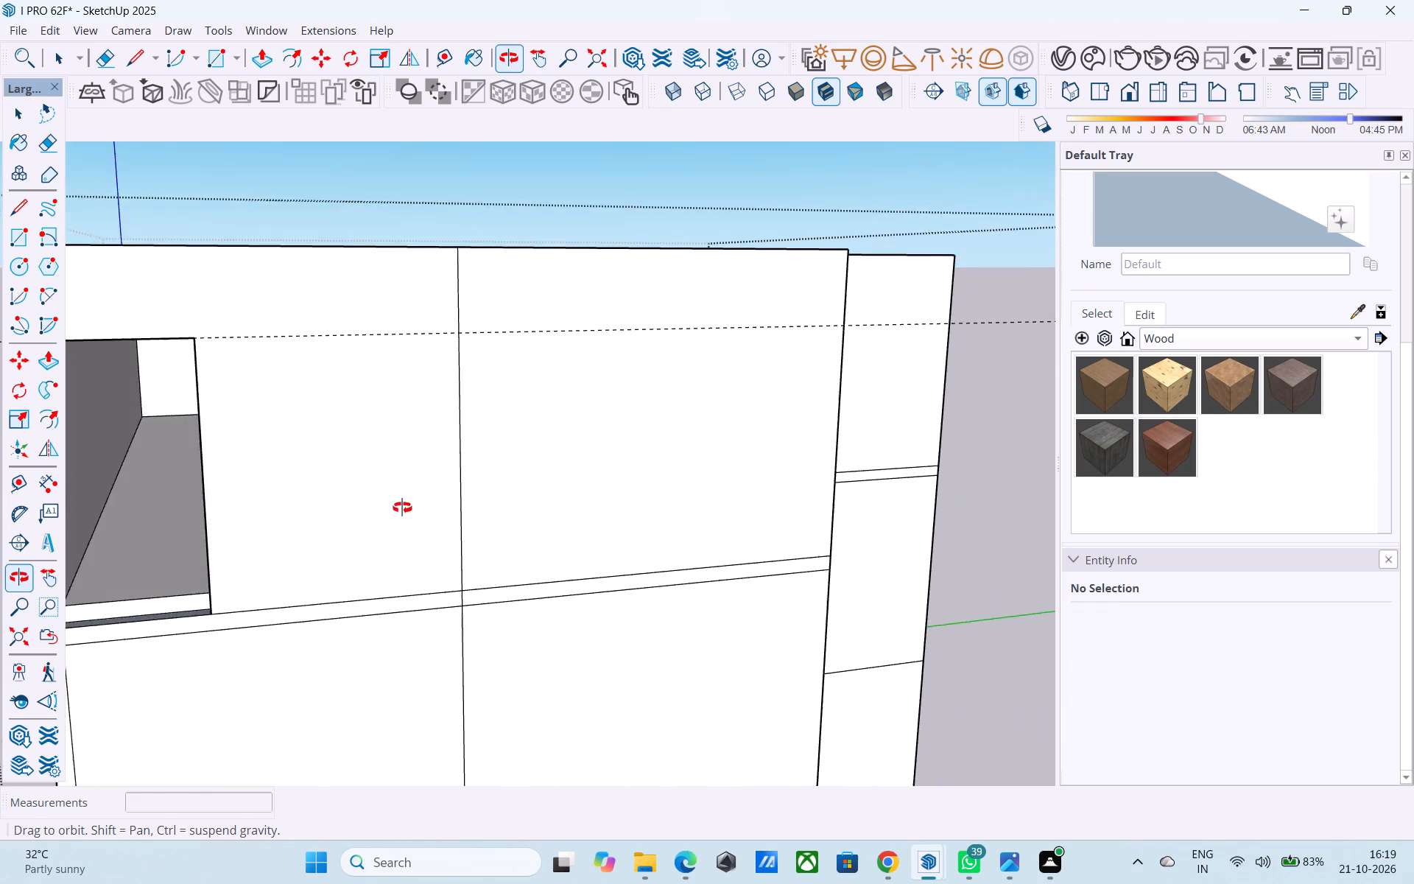
middle_click_drag(402, 508, 565, 526)
scroll(458, 422, "down", 5)
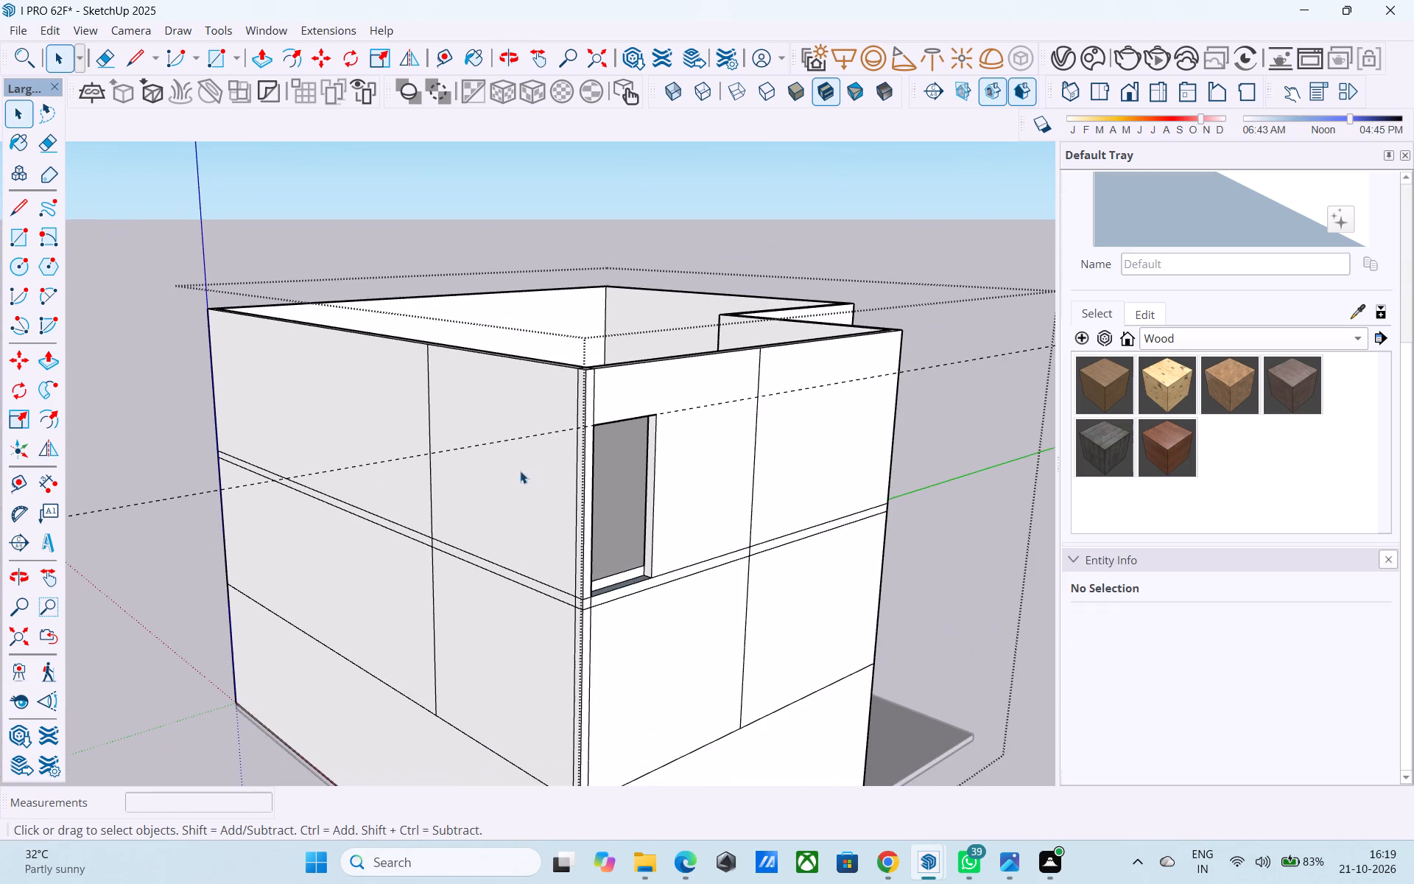
Outline a 4' by 8' opening on the upper red-axis wall beside its corner strip, extending a 6" line from the guide across the strip.
middle_click_drag(686, 466, 748, 466)
scroll(756, 443, "up", 5)
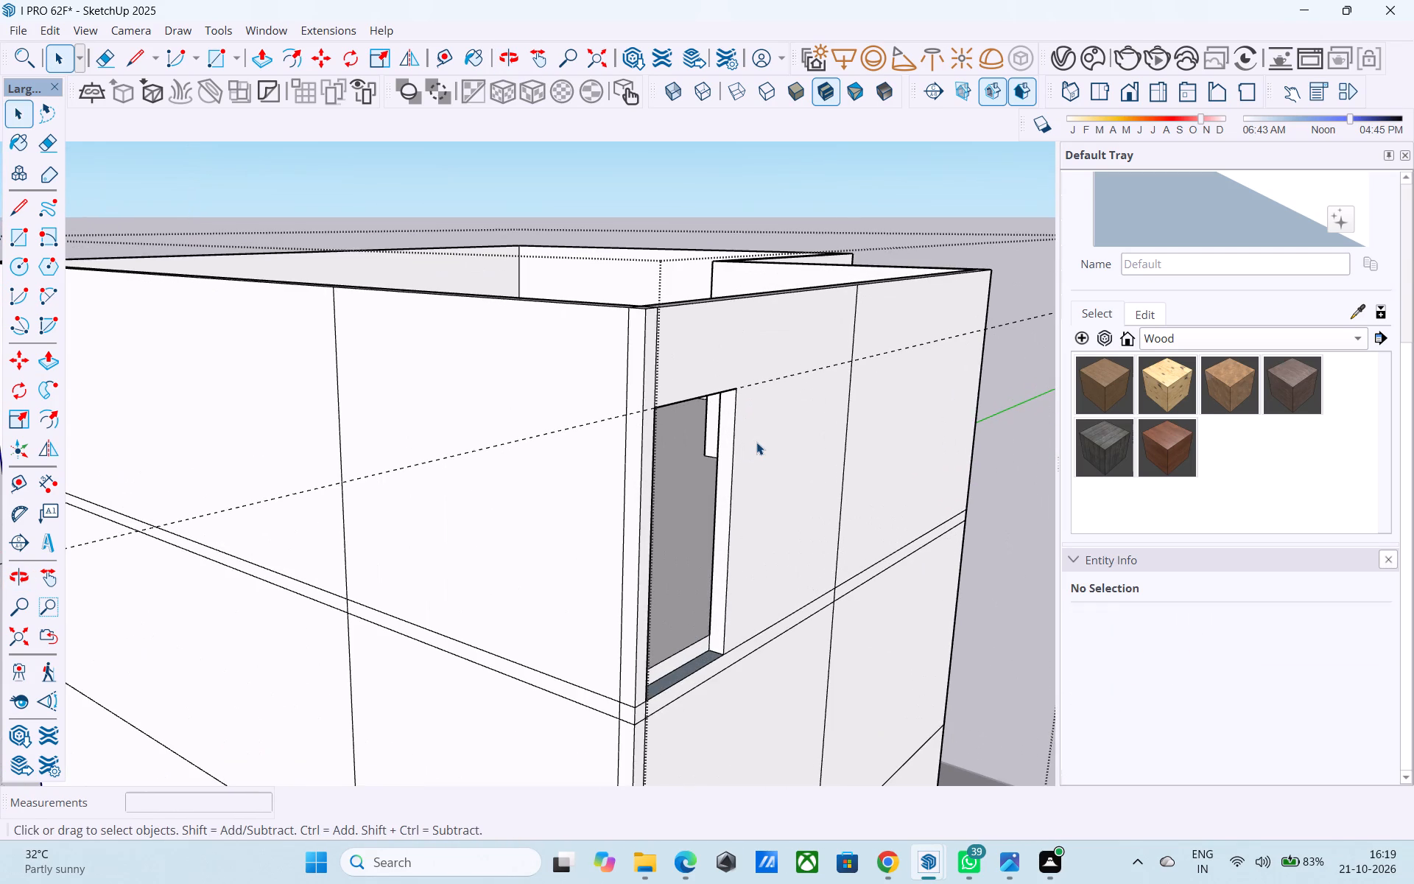
scroll(619, 398, "up", 6)
middle_click_drag(634, 415, 644, 440)
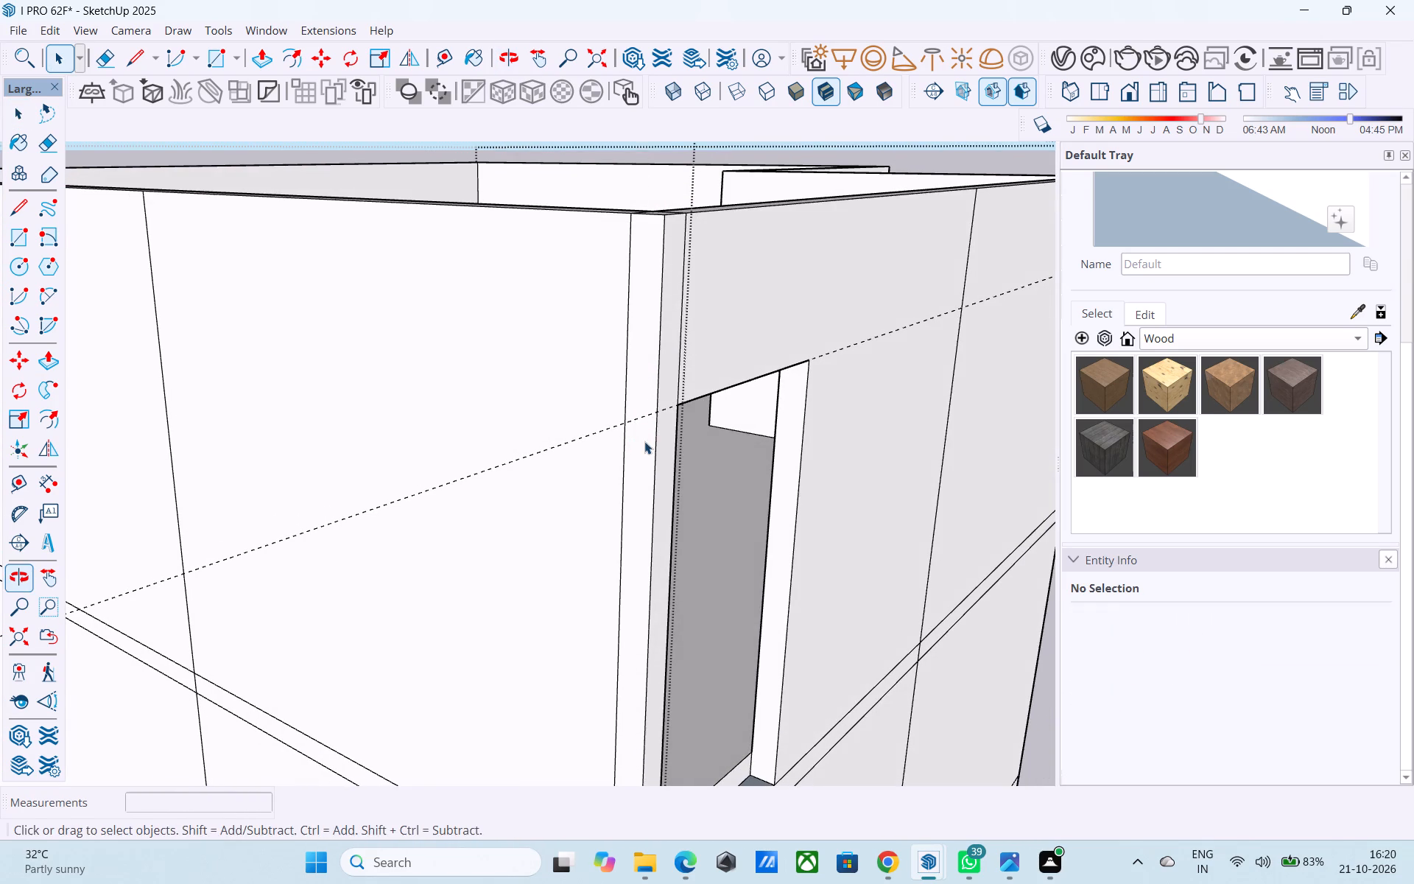
key("l")
scroll(647, 426, "up", 4)
left_click(661, 405)
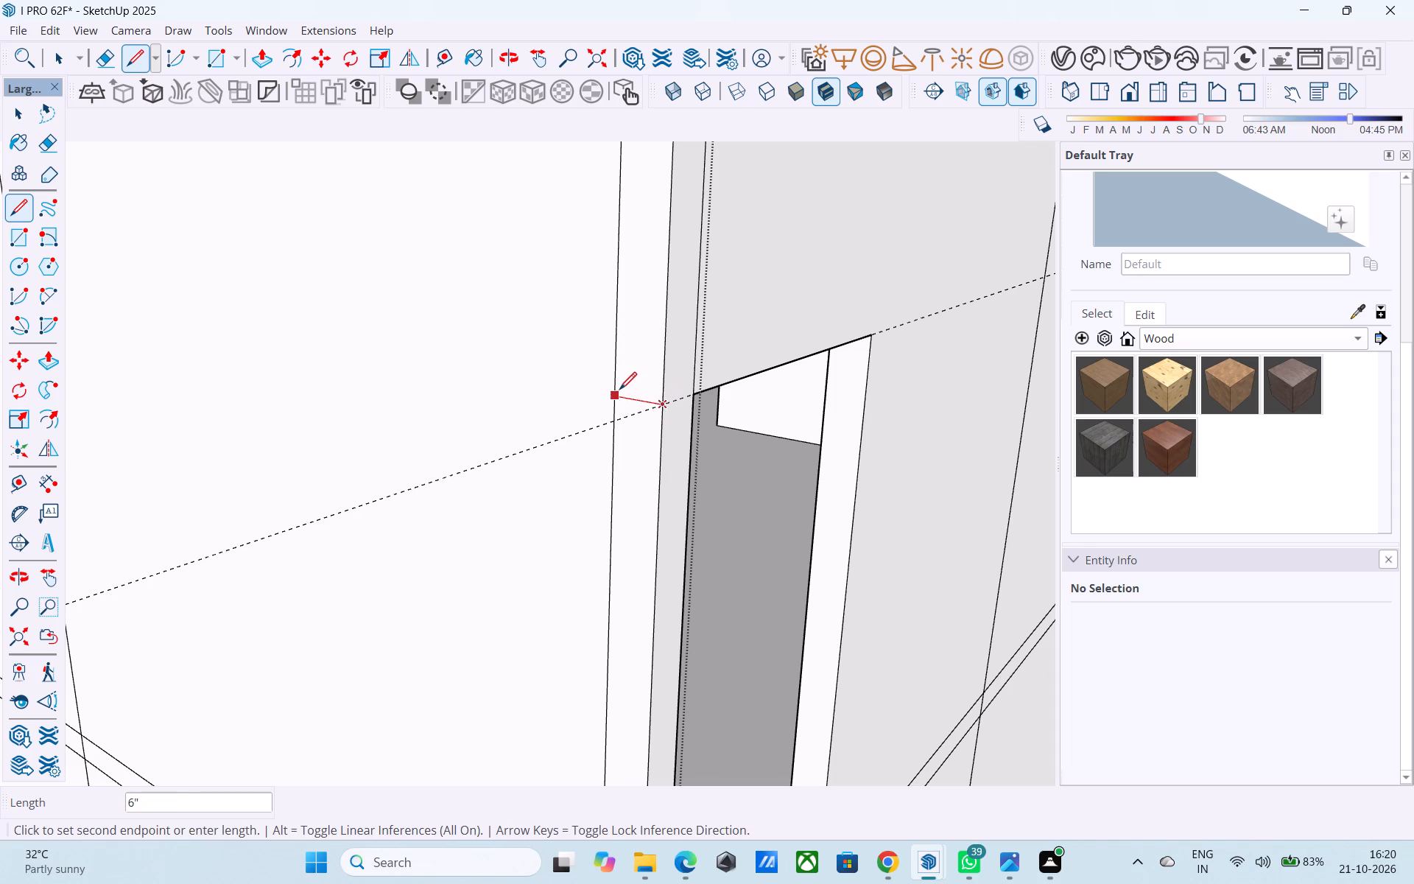
left_click(619, 390)
left_click(614, 396)
type("4'")
key("Return")
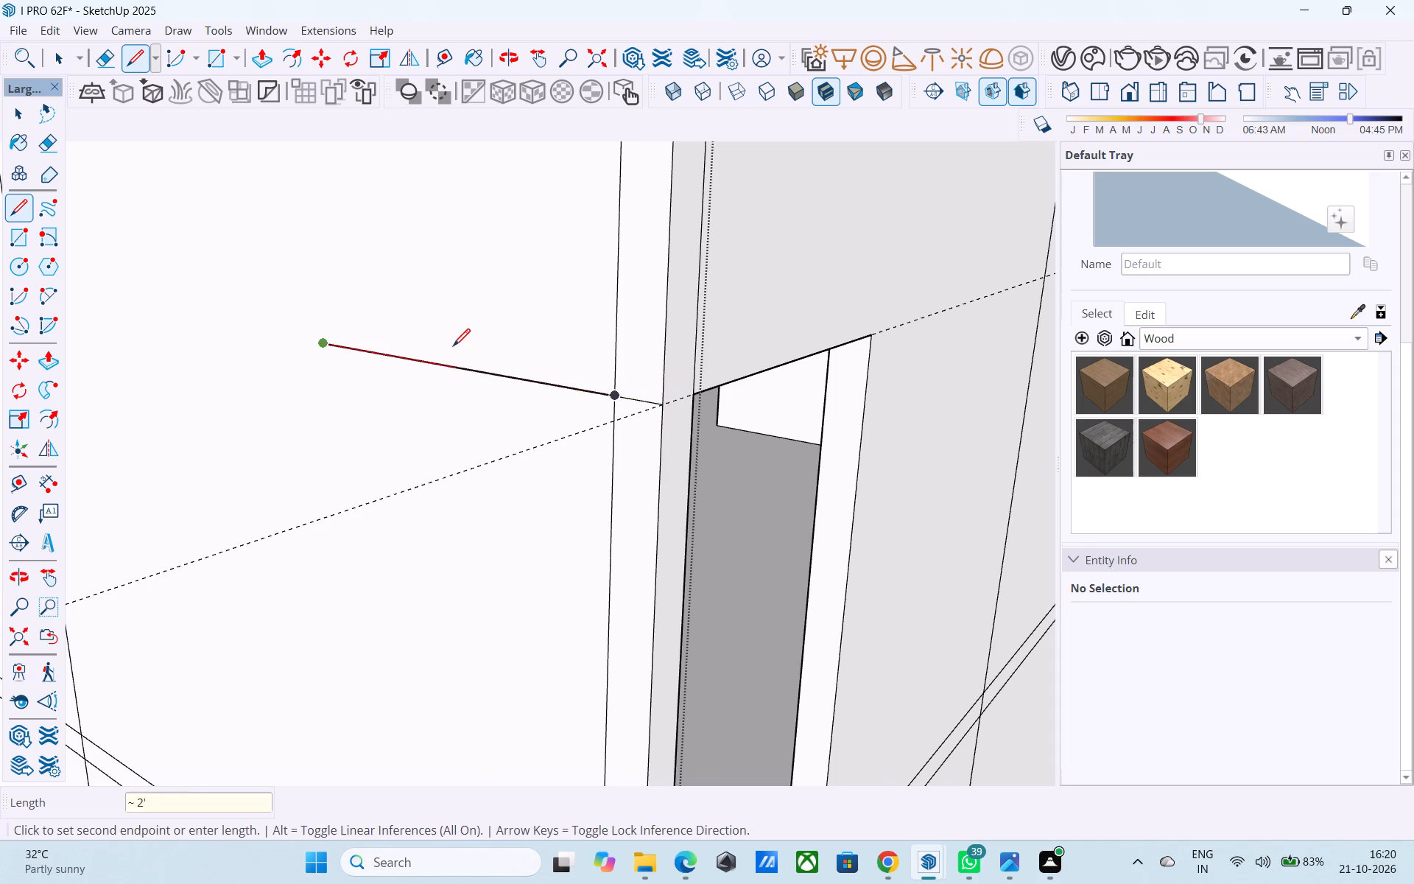
scroll(414, 349, "down", 5)
middle_click_drag(365, 525, 395, 352)
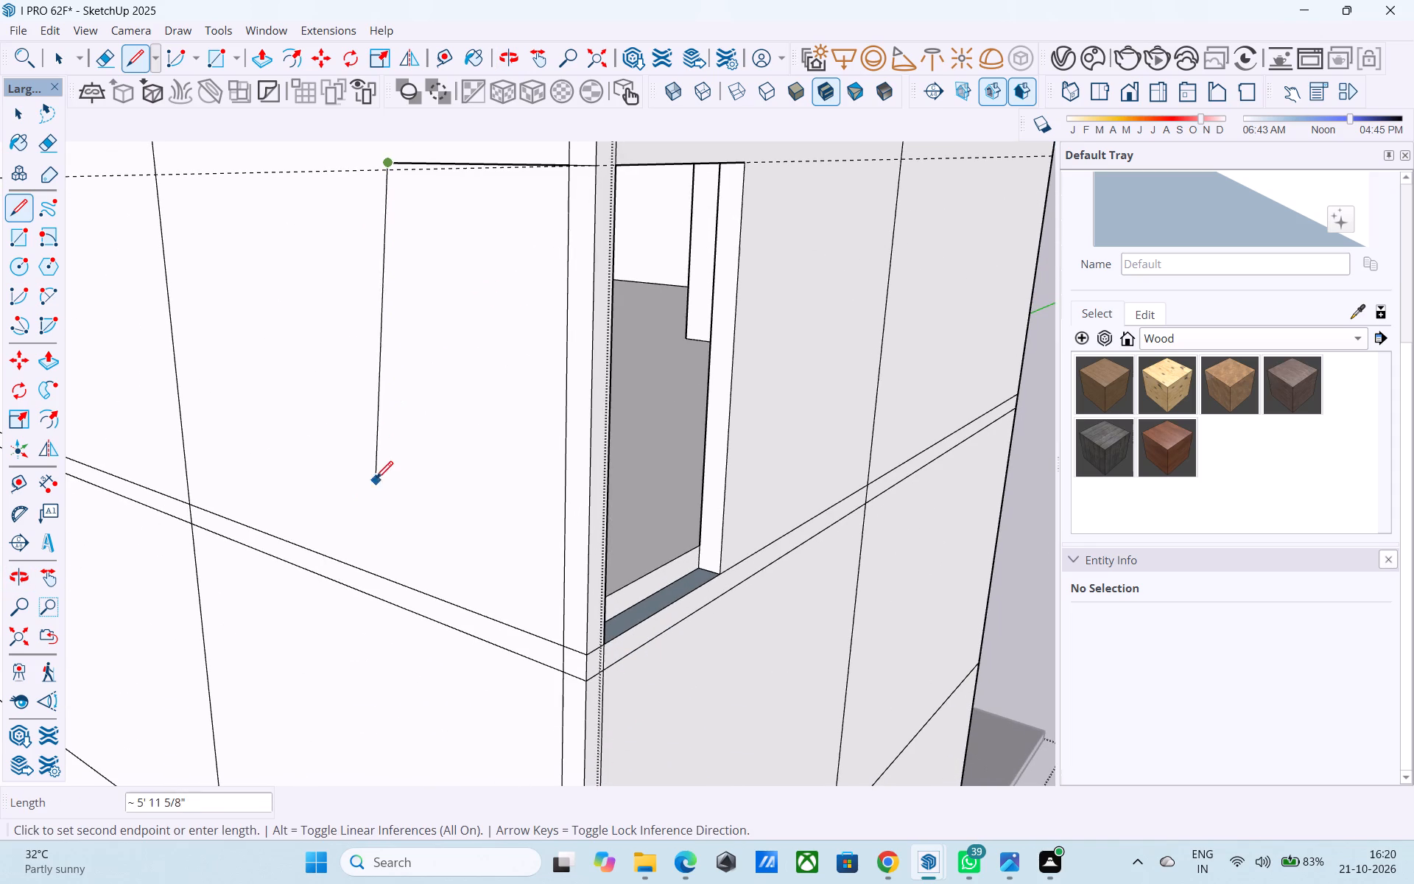
left_click(403, 580)
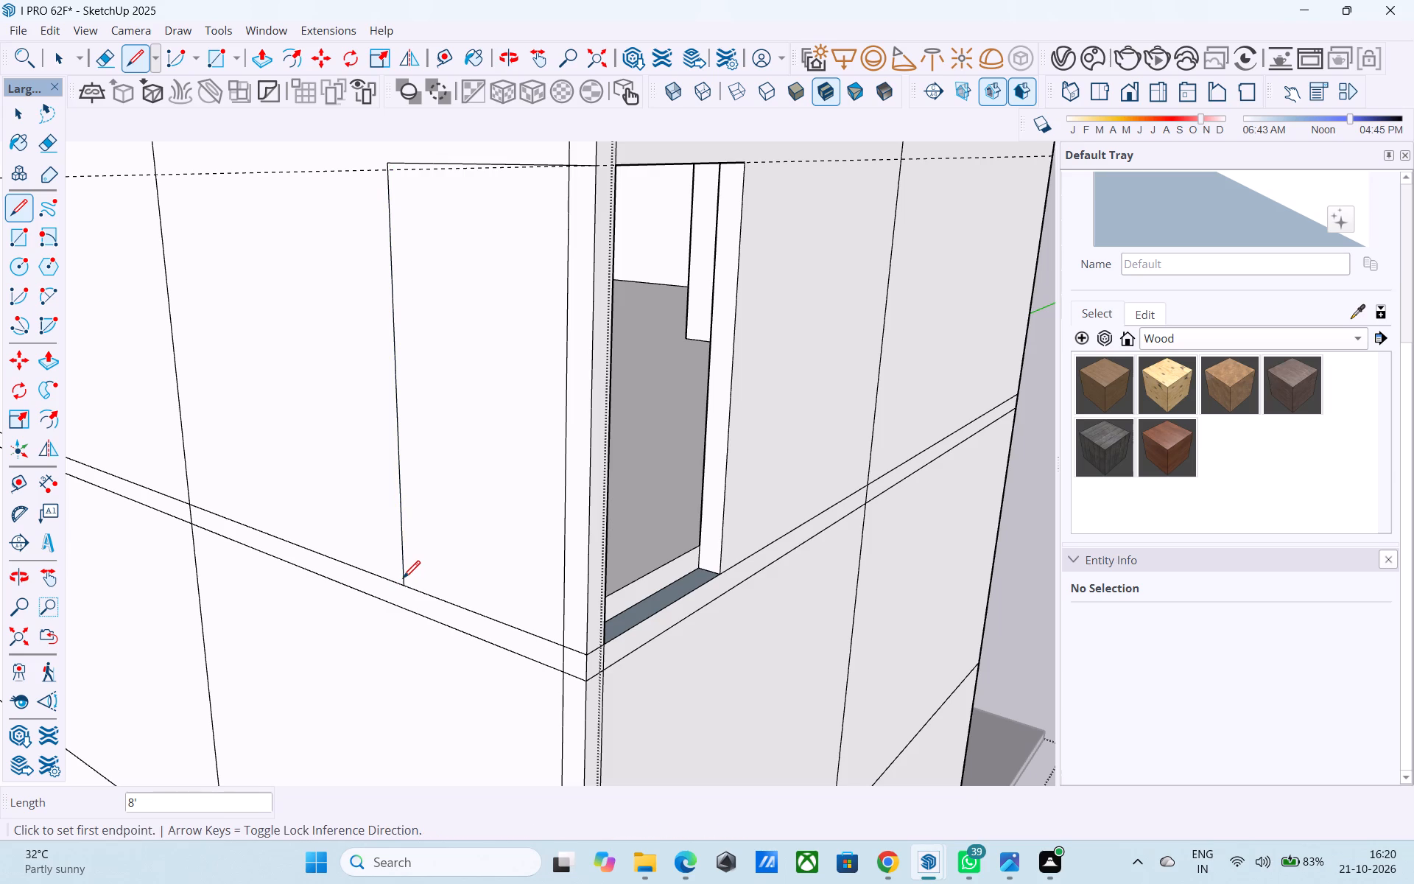
Push the 4' by 8' face on the red-axis wall inward through the wall thickness.
scroll(394, 562, "down", 6)
middle_click_drag(393, 564, 376, 564)
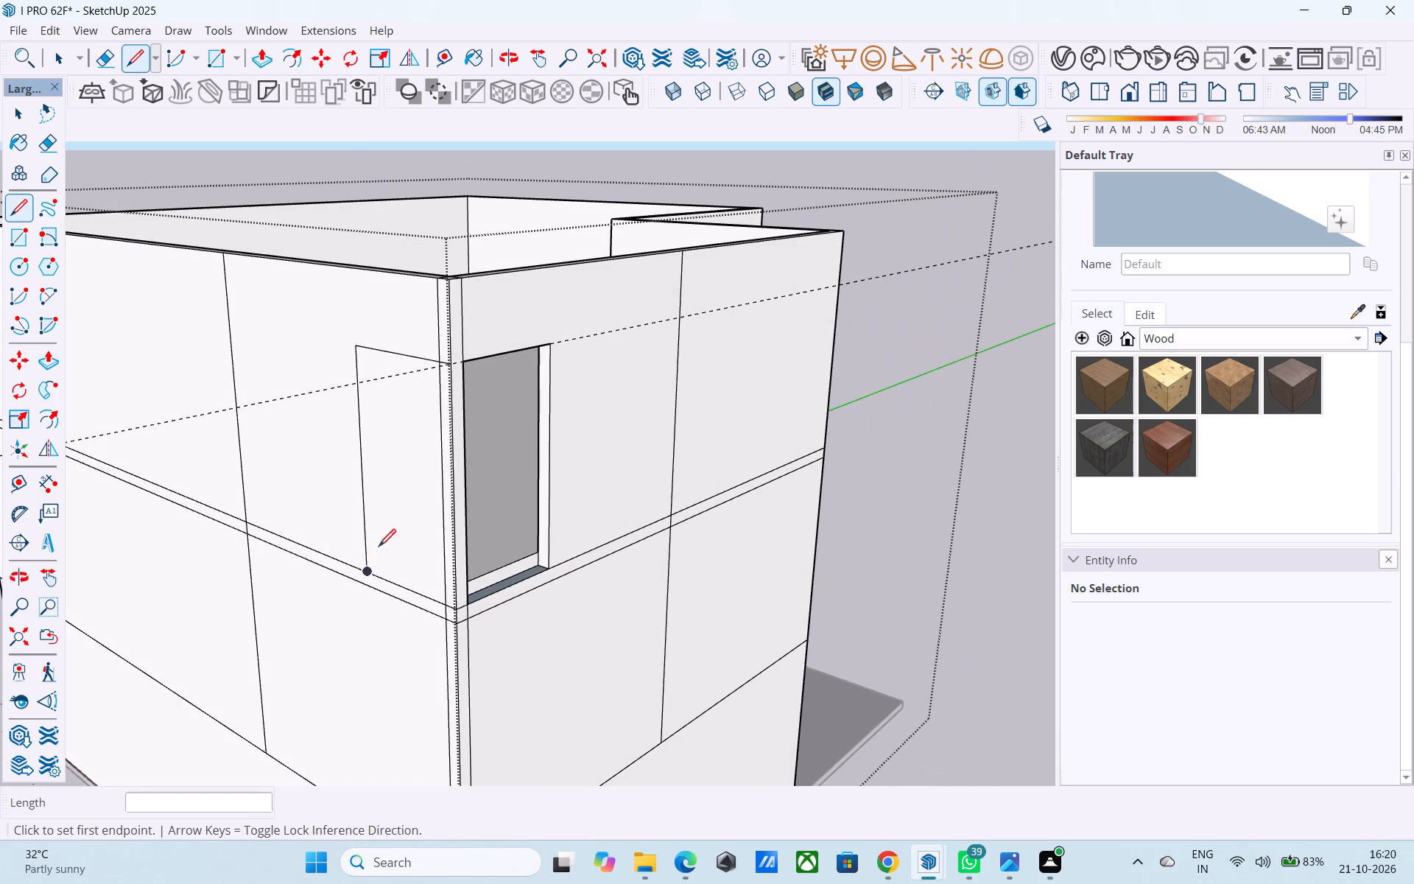
scroll(381, 535, "up", 5)
key("space")
left_click(397, 469)
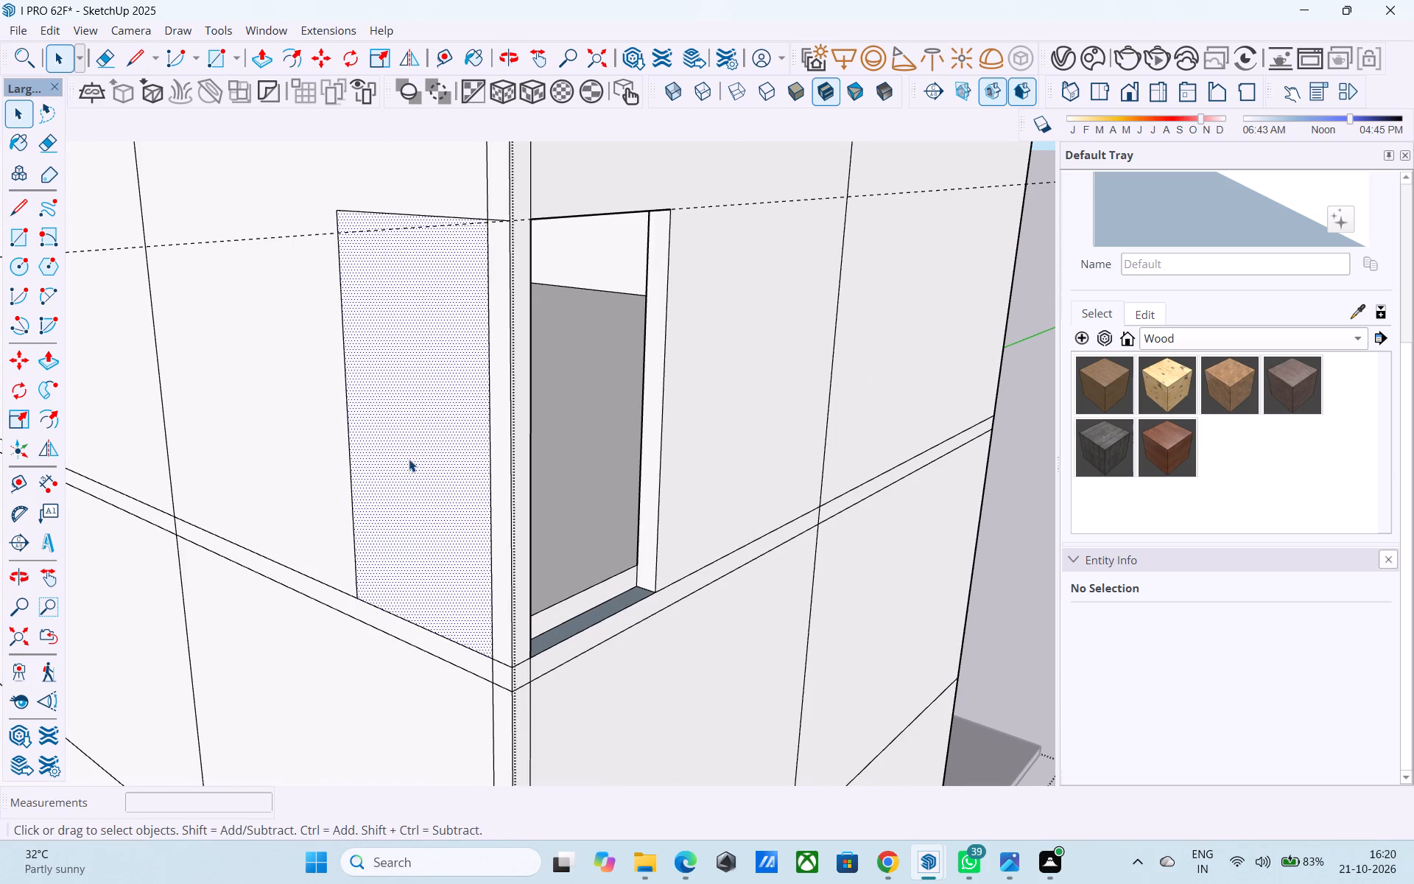
key("p")
left_click(409, 459)
middle_click_drag(446, 410, 608, 438)
left_click(452, 446)
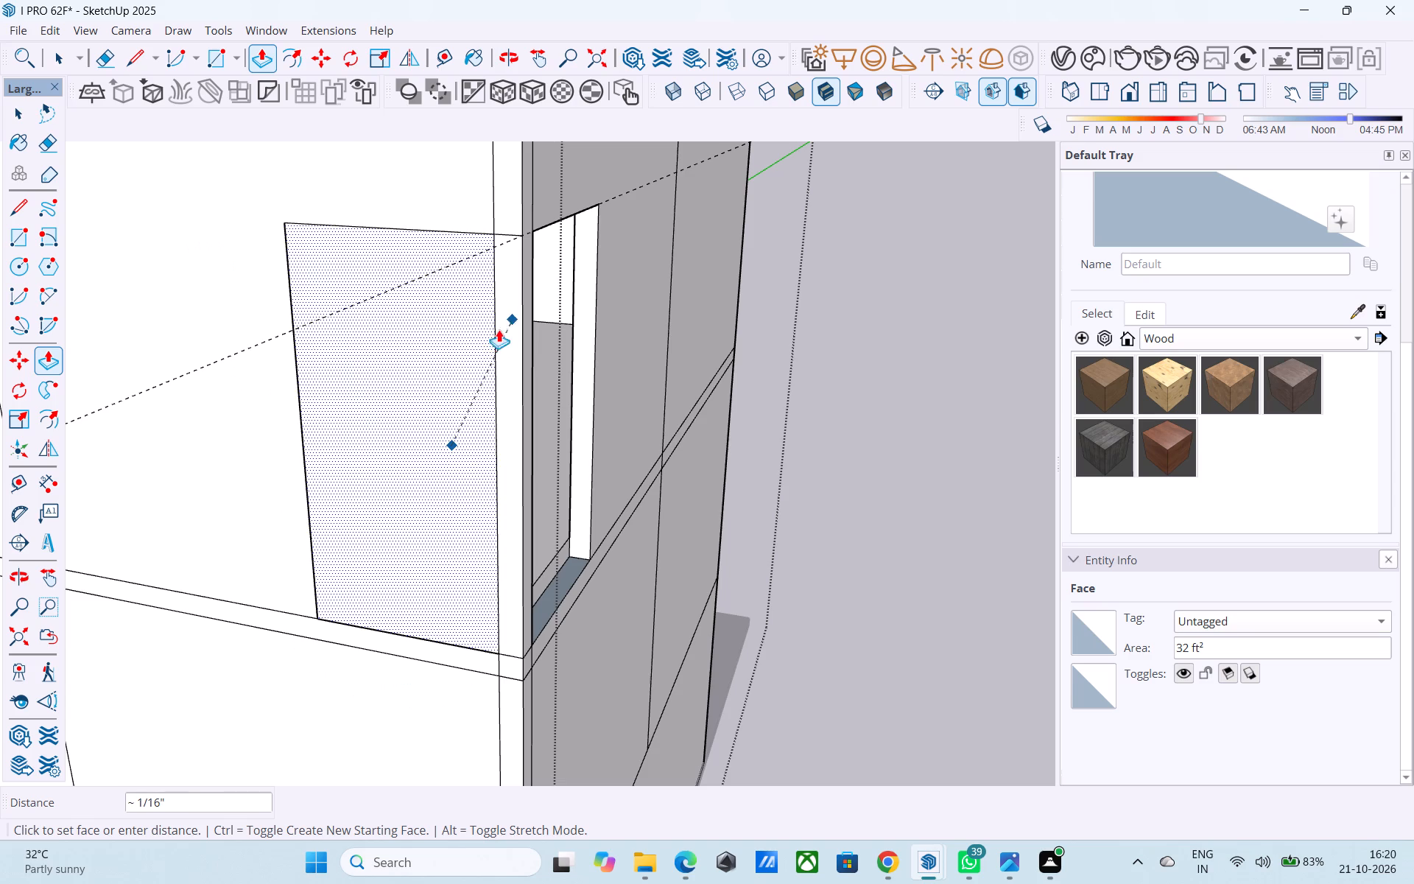
left_click(447, 313)
Delete the recessed face in the red-axis wall to open it beside the corner.
key("space")
left_click(449, 330)
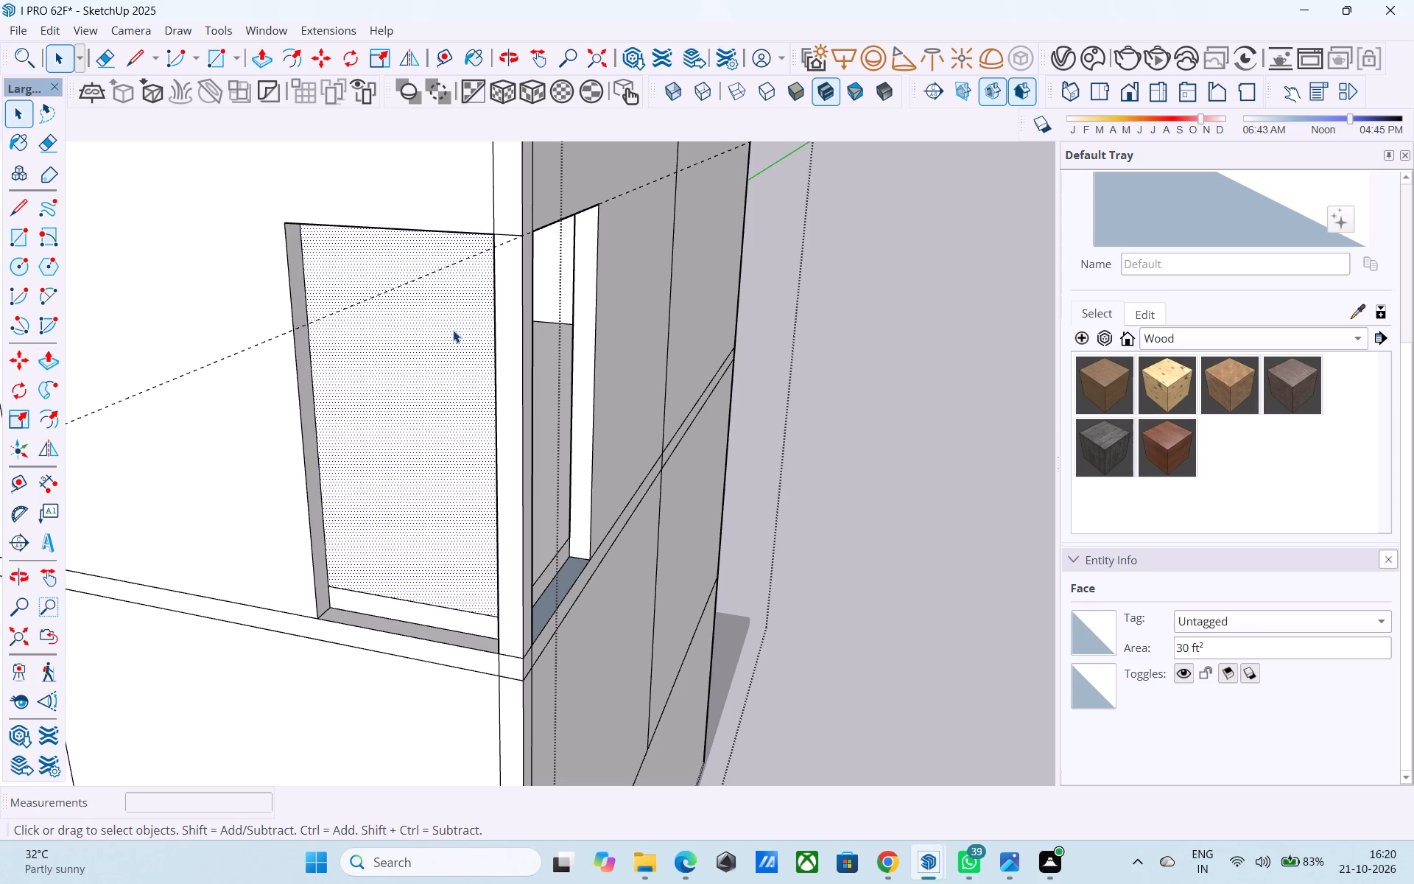
key("Delete")
scroll(458, 303, "down", 5)
middle_click_drag(459, 311, 452, 393)
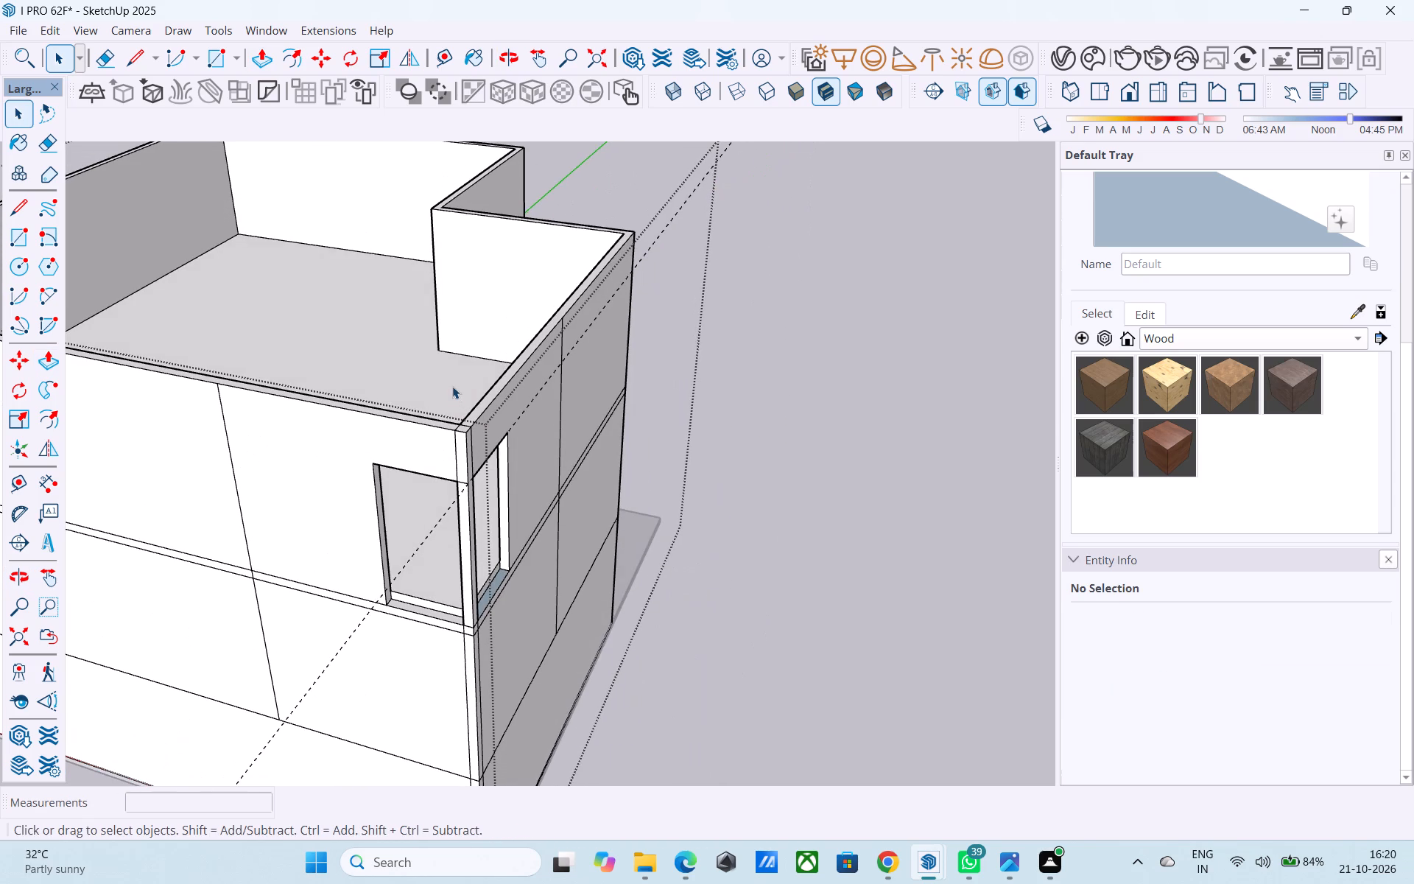
scroll(430, 369, "down", 1)
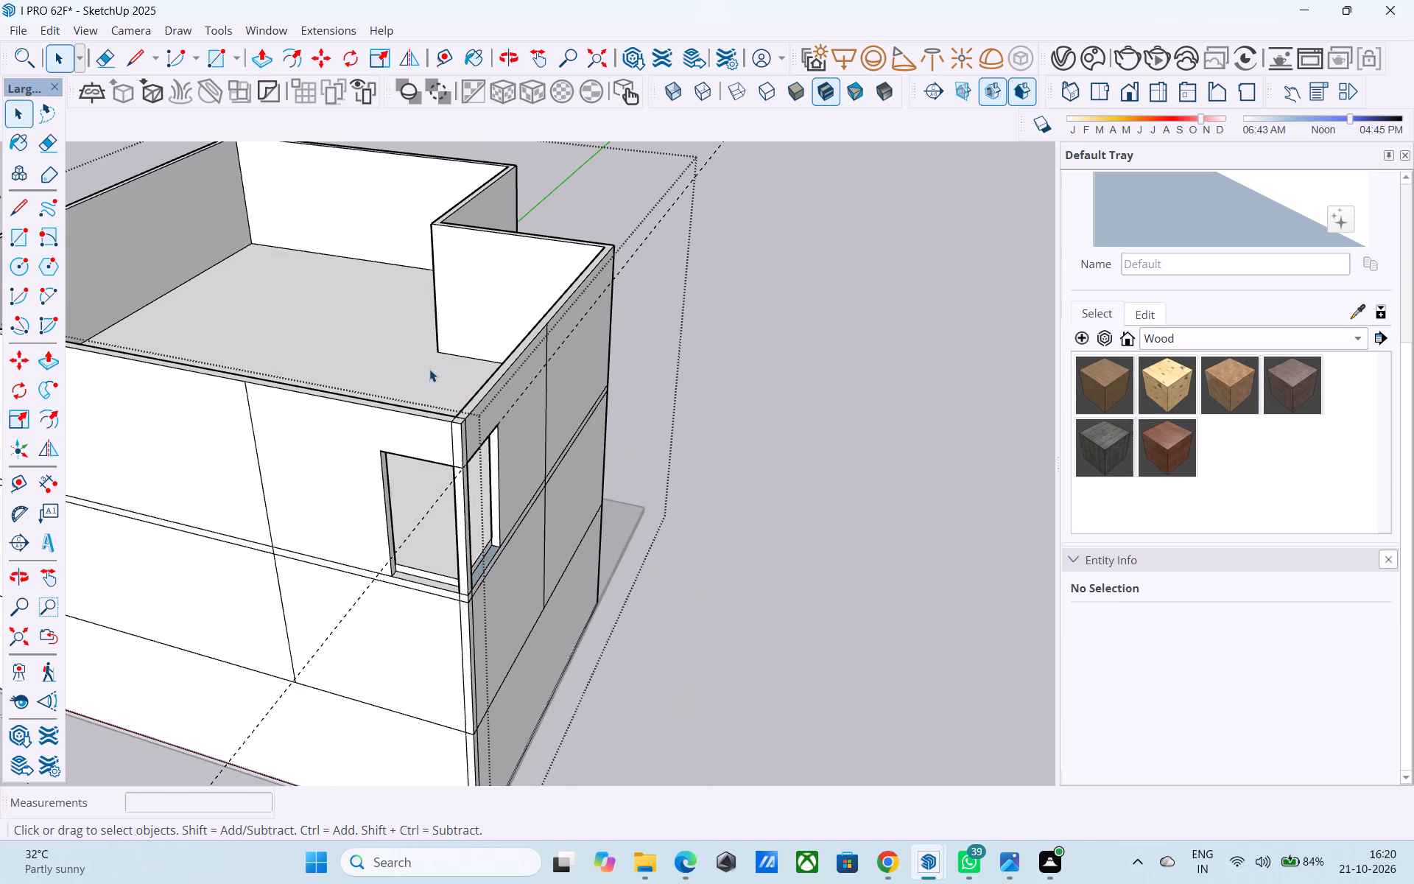
Reverse the blue sill face at the bottom of the green-axis wall's opening.
scroll(429, 369, "down", 2)
middle_click_drag(465, 491, 369, 531)
scroll(373, 533, "up", 19)
left_click(401, 572)
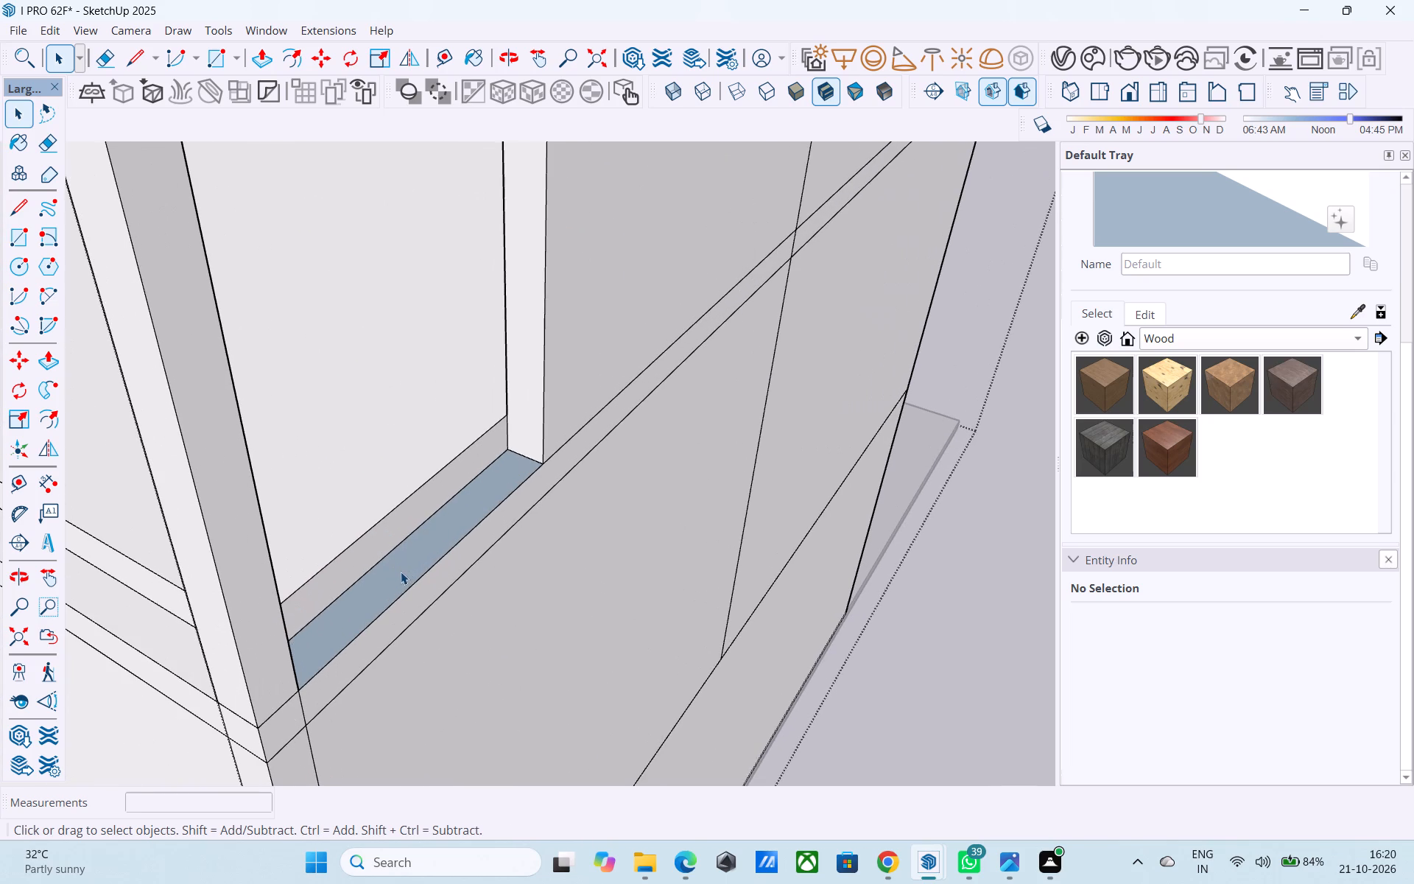
right_click(401, 572)
left_click(483, 373)
scroll(471, 418, "down", 6)
middle_click_drag(454, 582, 510, 479)
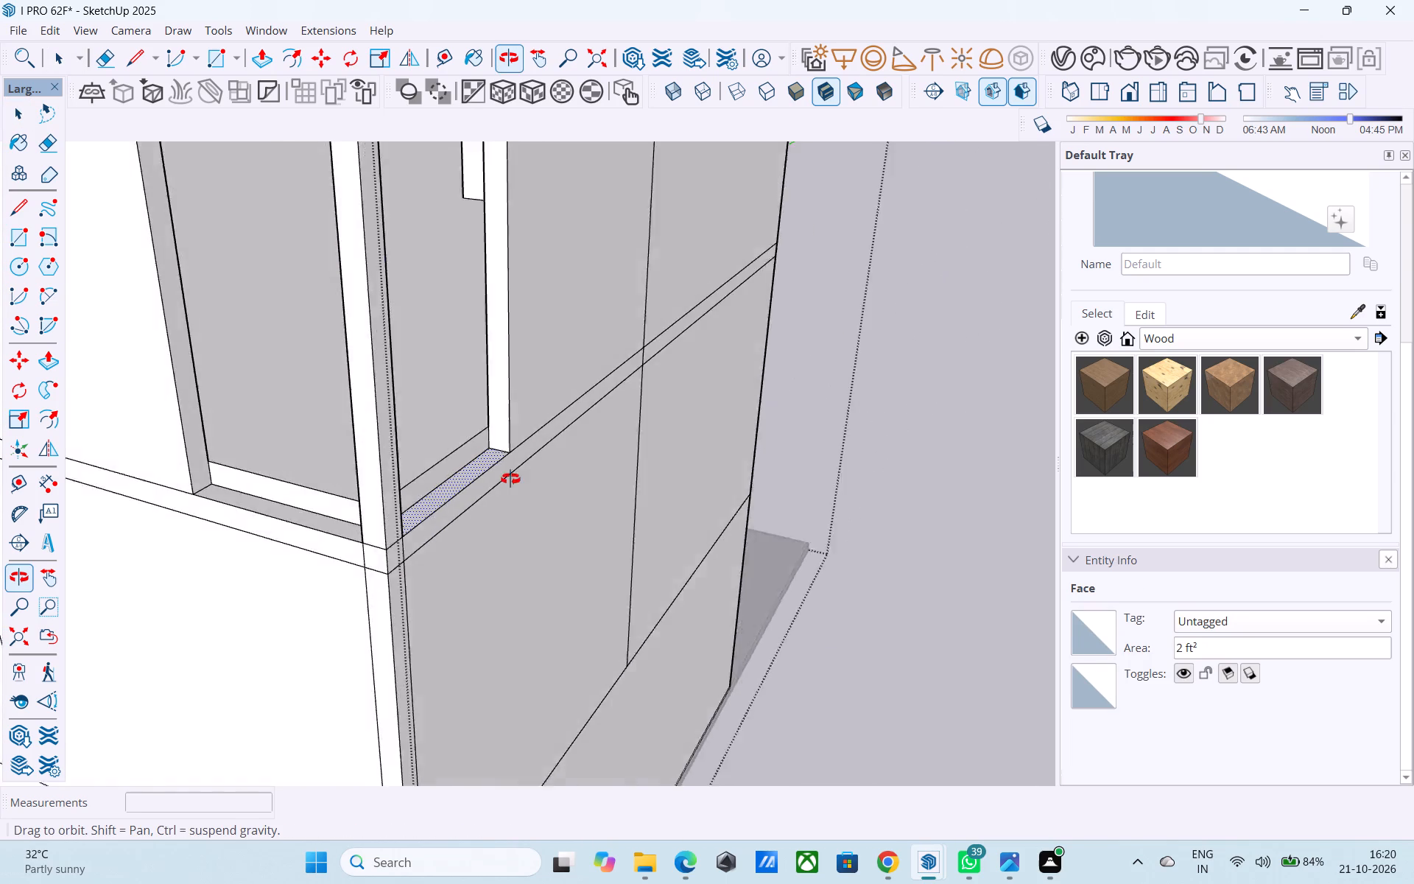
Copy the corner strip's 10' vertical edge 4' along the green-axis wall on the storey below the opening.
middle_click_drag(510, 479, 517, 375)
scroll(528, 389, "down", 5)
middle_click_drag(530, 407, 407, 460)
scroll(709, 386, "down", 6)
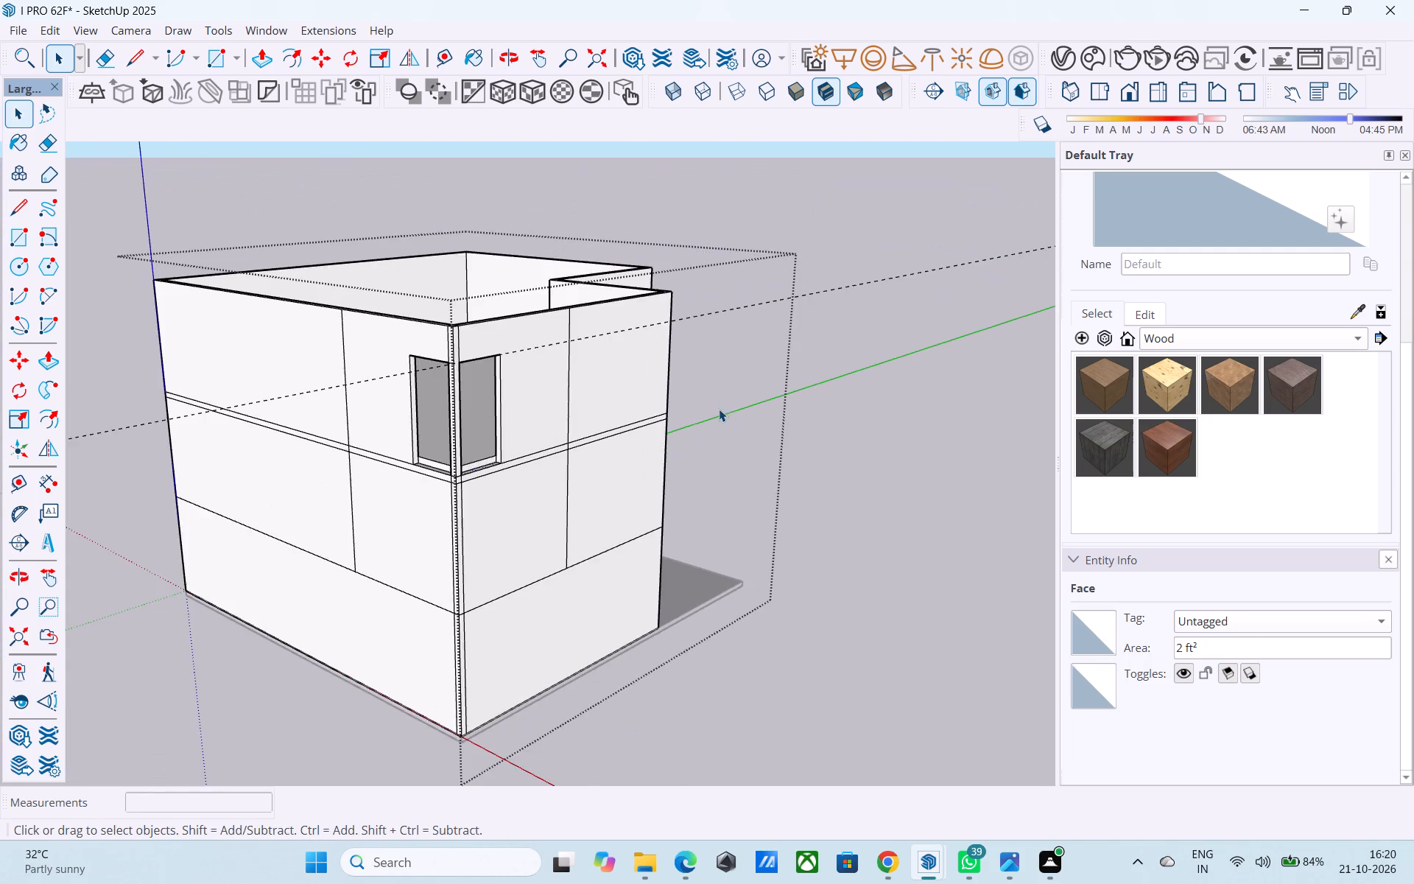
scroll(720, 397, "down", 4)
middle_click_drag(635, 432, 604, 404)
scroll(551, 425, "up", 5)
scroll(496, 480, "up", 7)
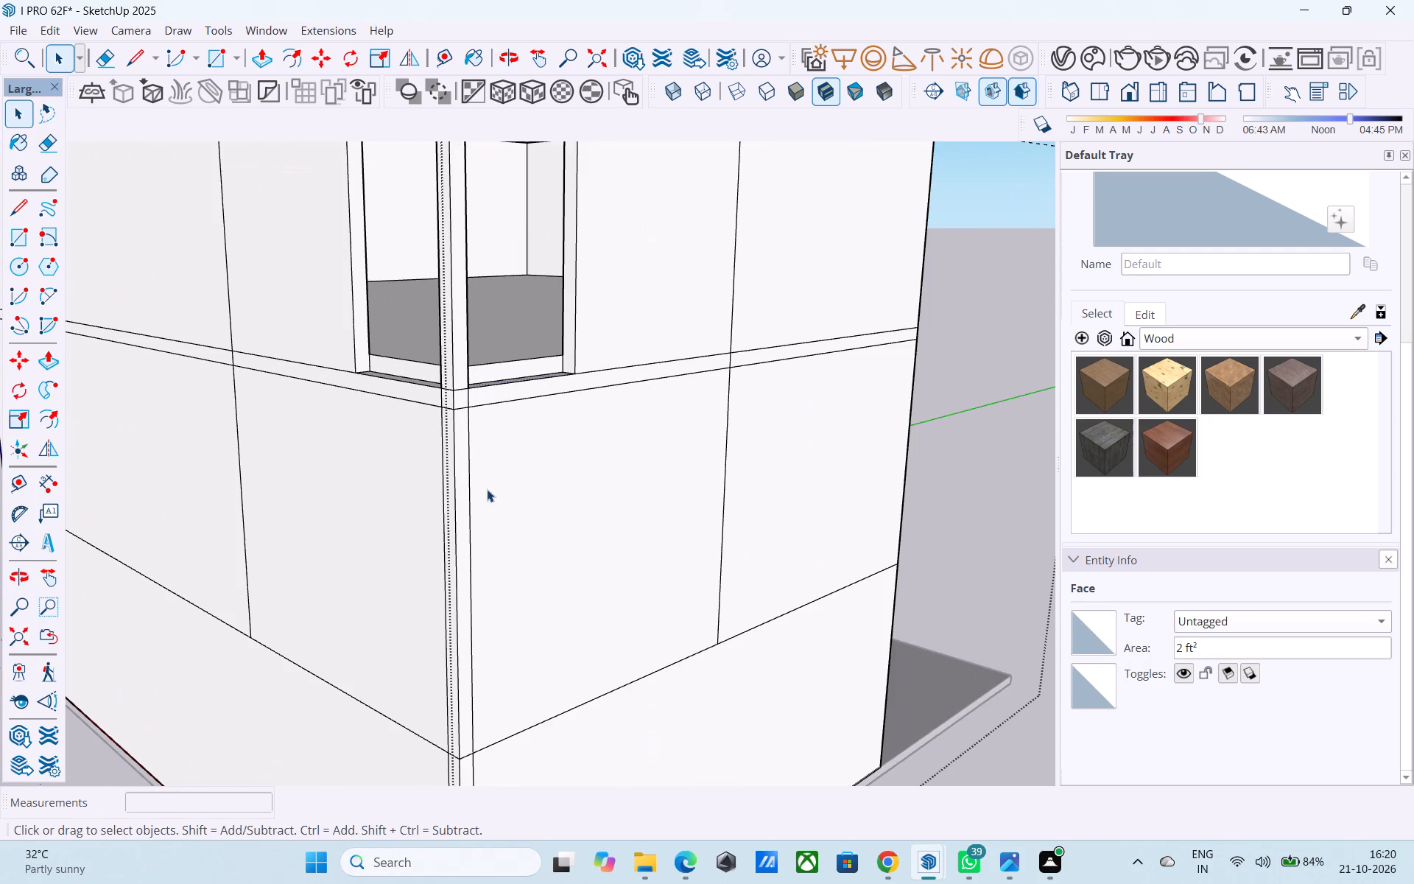
left_click(473, 494)
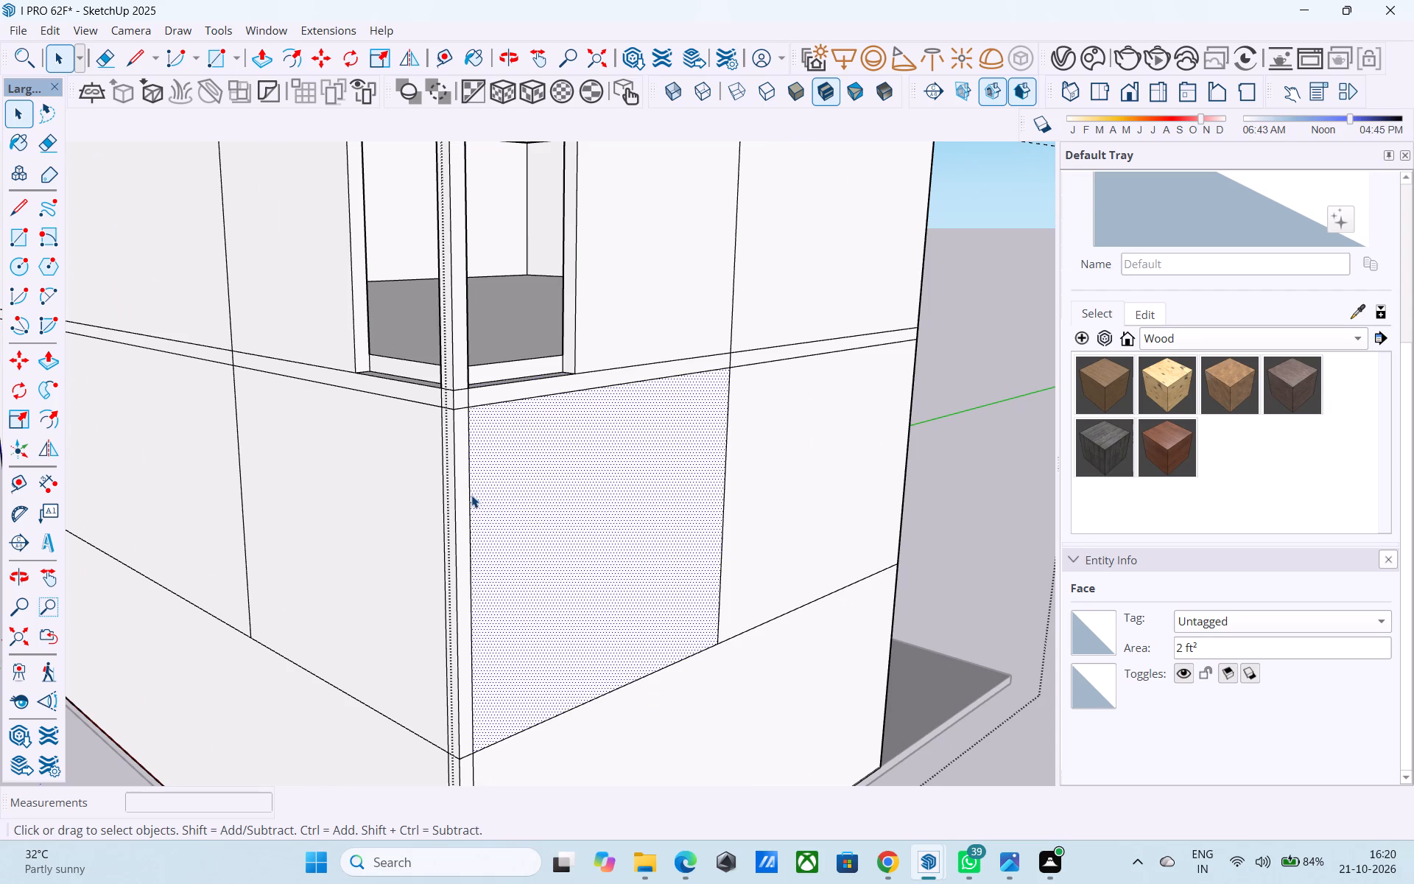
left_click(468, 496)
key("m")
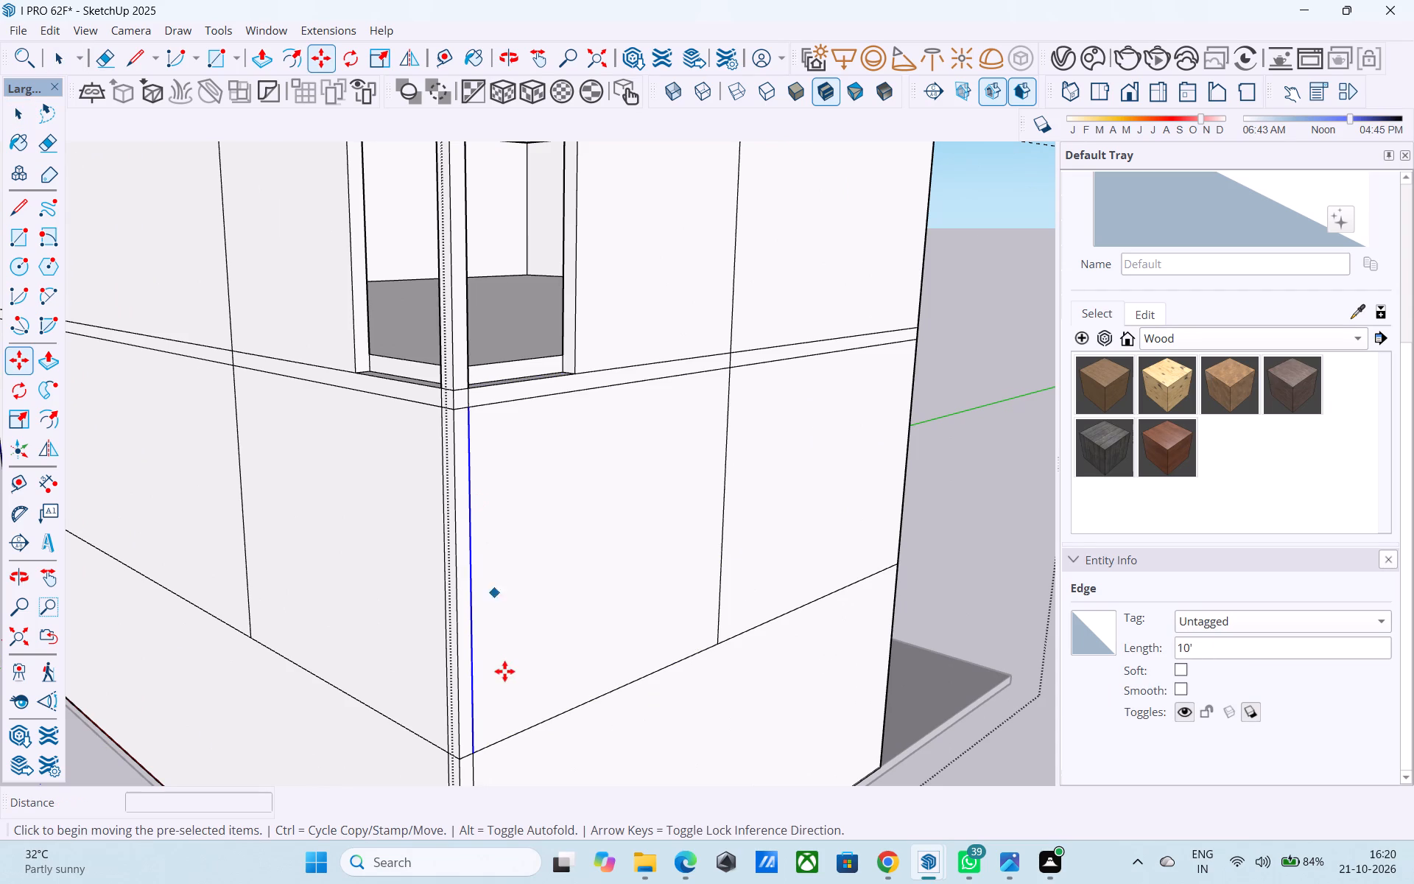
left_click(479, 757)
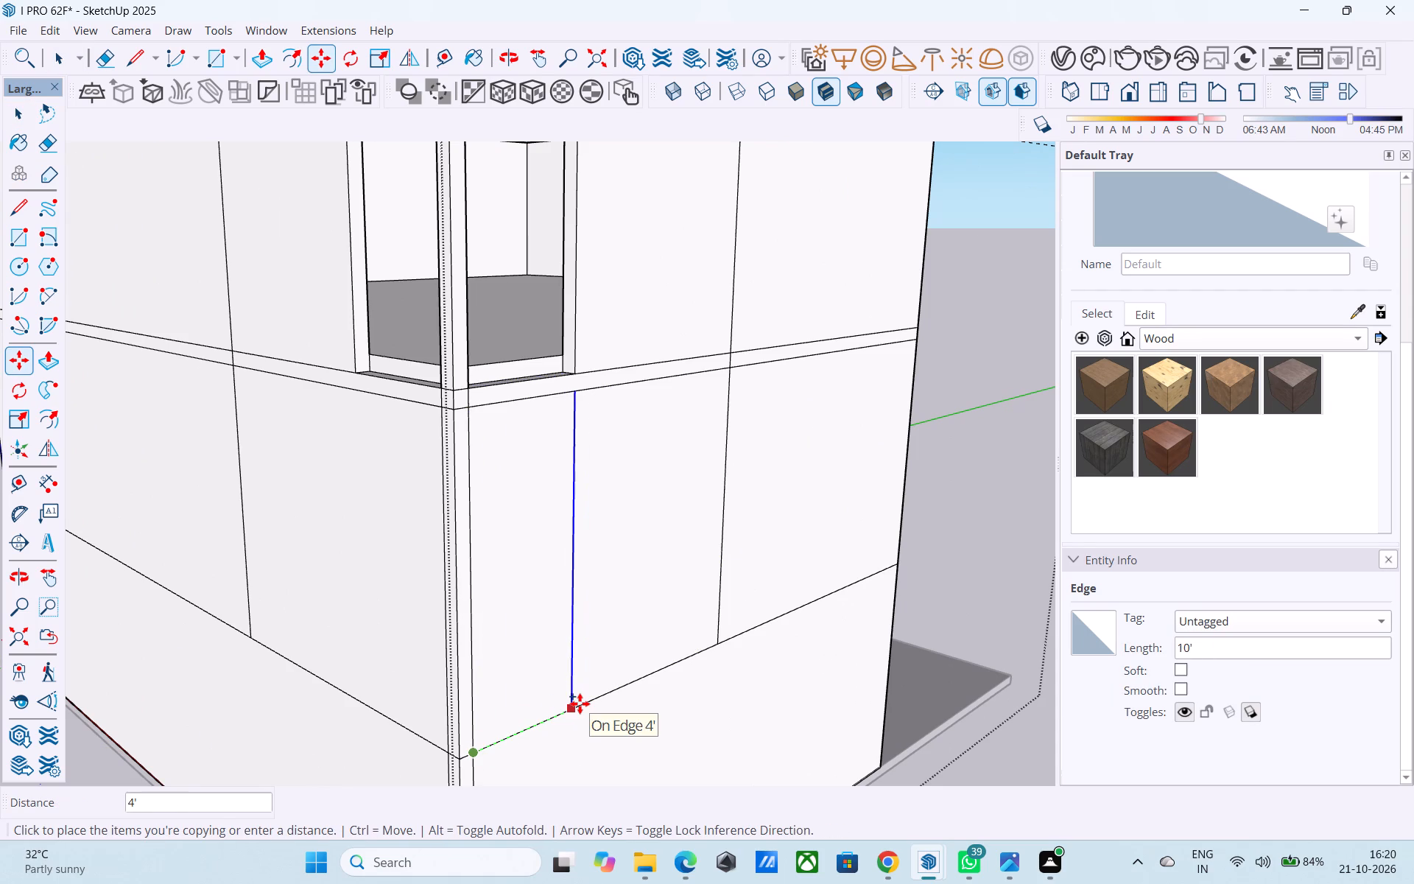
type("4'")
key("Return")
key("space")
Examine the corner openings and the copied vertical line on the storey below from several angles.
scroll(599, 684, "up", 1)
middle_click_drag(599, 683, 496, 704)
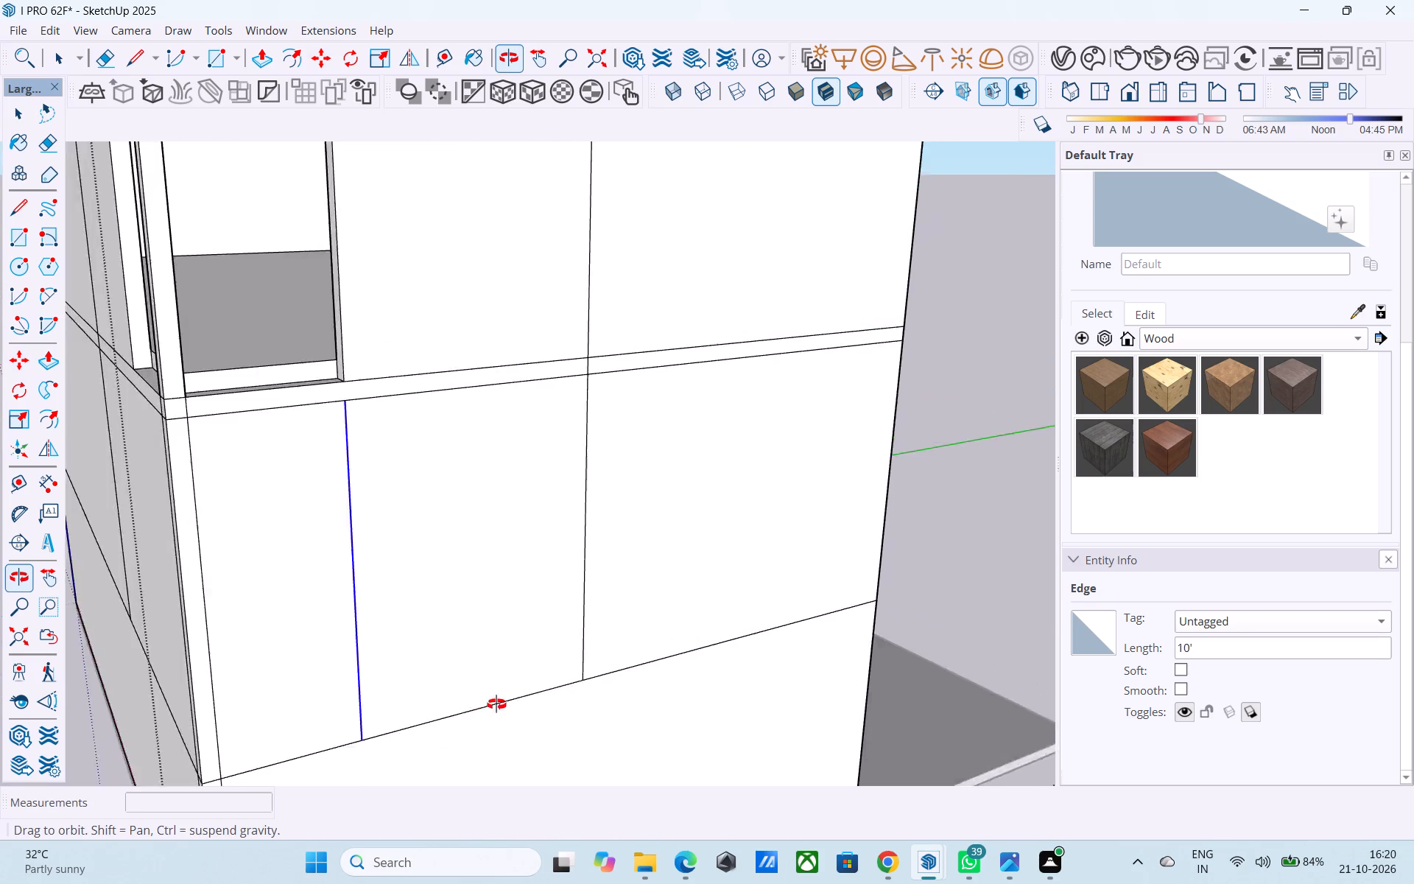
middle_click_drag(496, 704, 463, 711)
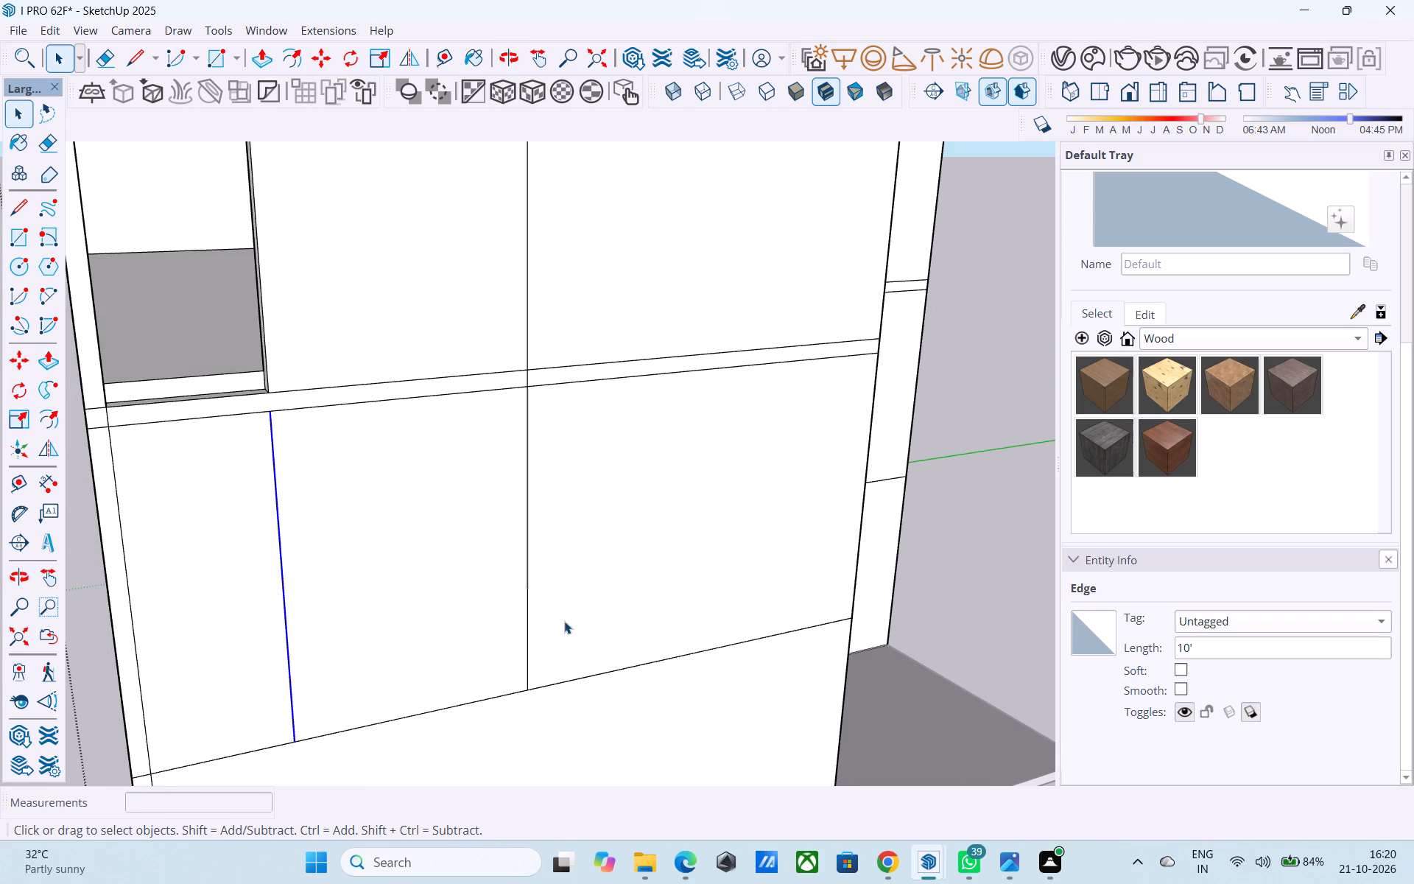
scroll(565, 621, "down", 4)
middle_click_drag(547, 645, 439, 670)
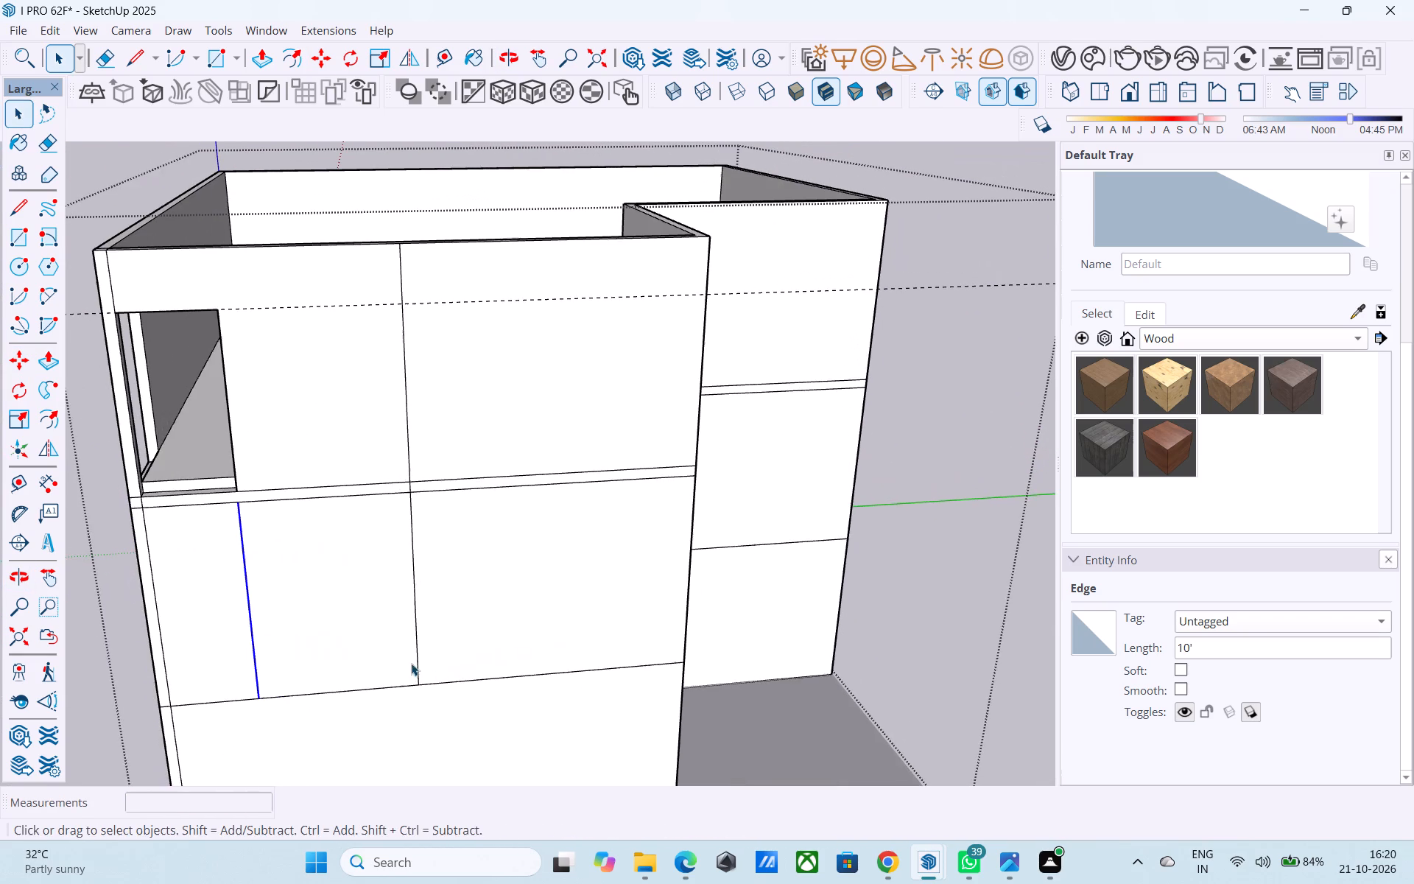
scroll(666, 525, "down", 3)
middle_click_drag(750, 517, 914, 454)
scroll(443, 286, "up", 11)
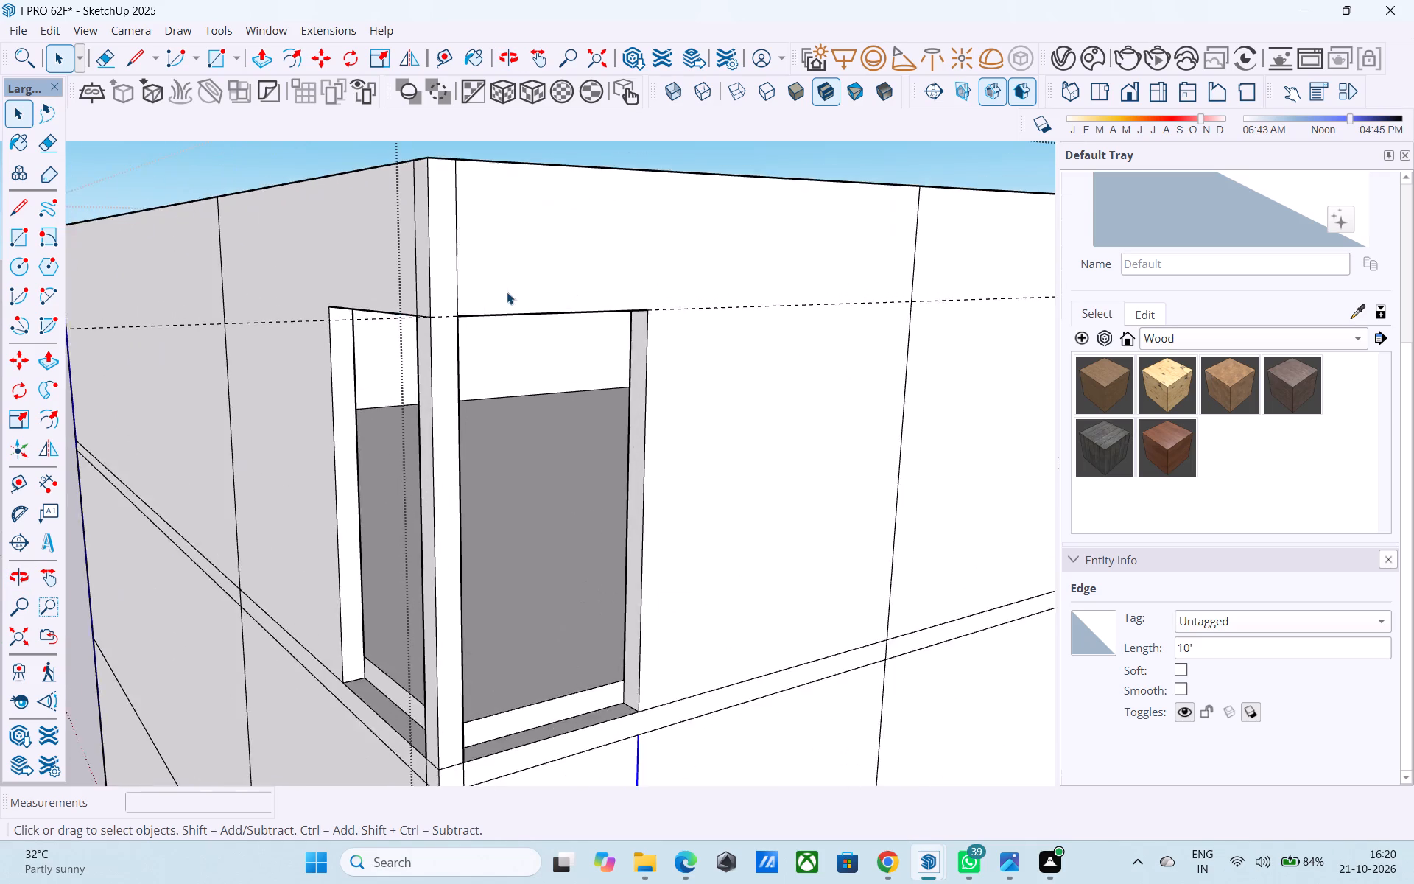
scroll(507, 292, "down", 8)
middle_click_drag(469, 568, 451, 555)
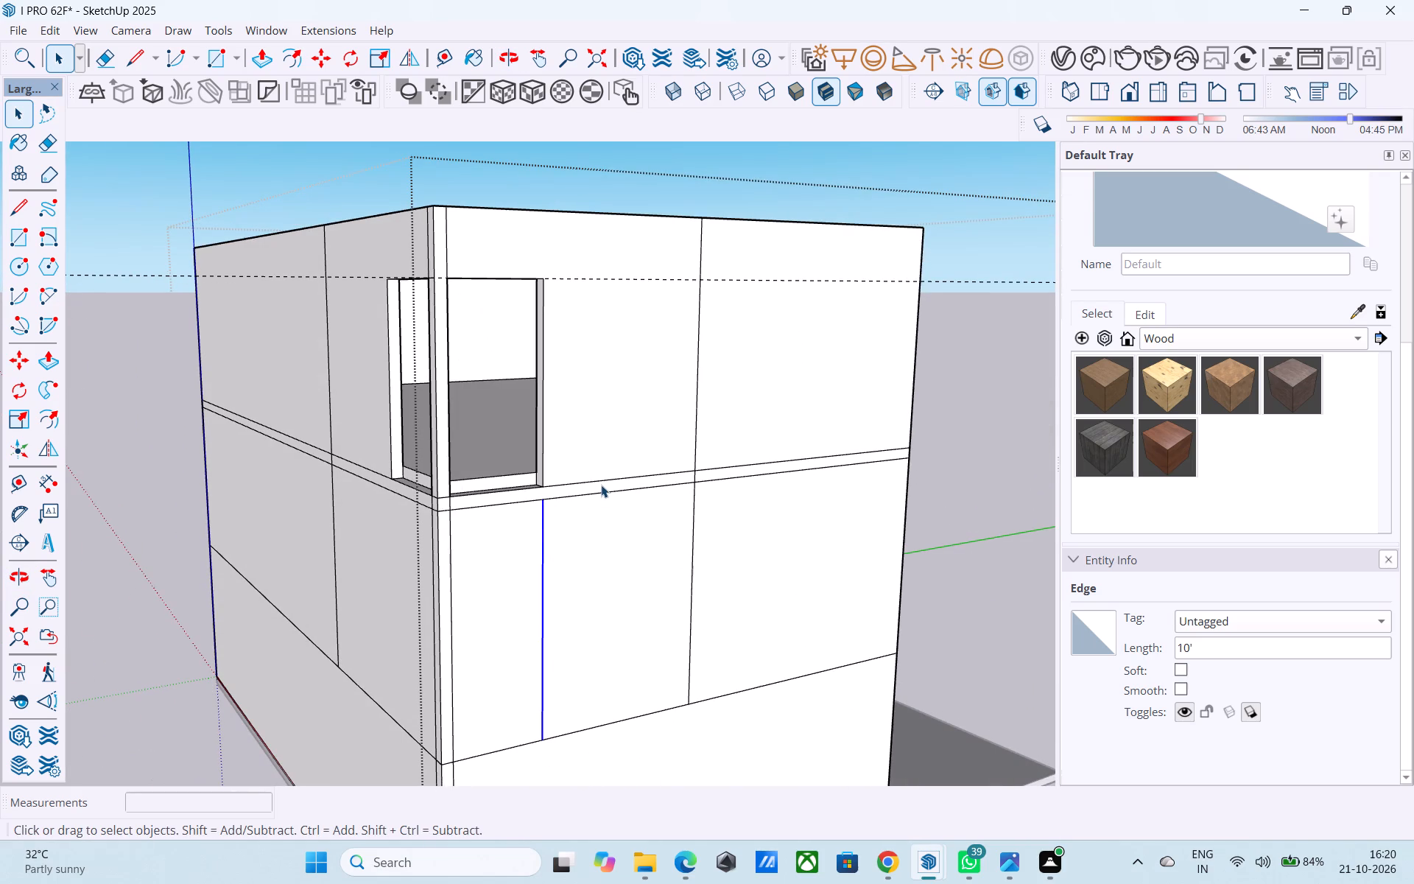
scroll(601, 485, "down", 6)
middle_click_drag(601, 484, 583, 480)
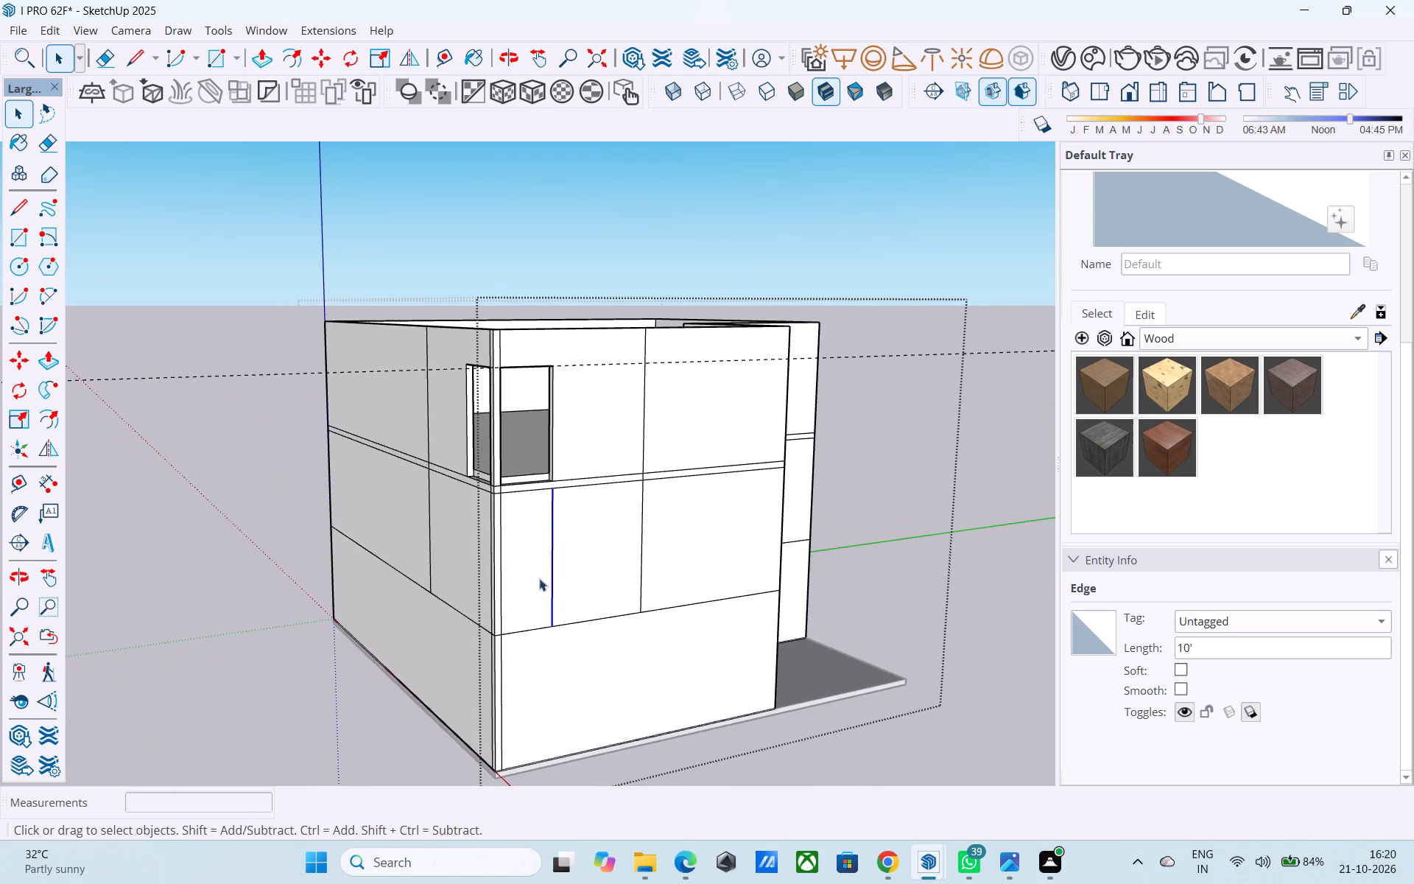
Place a horizontal guide on the green-axis wall 8' above the middle storey's bottom line.
scroll(535, 582, "up", 3)
key("t")
left_click(519, 645)
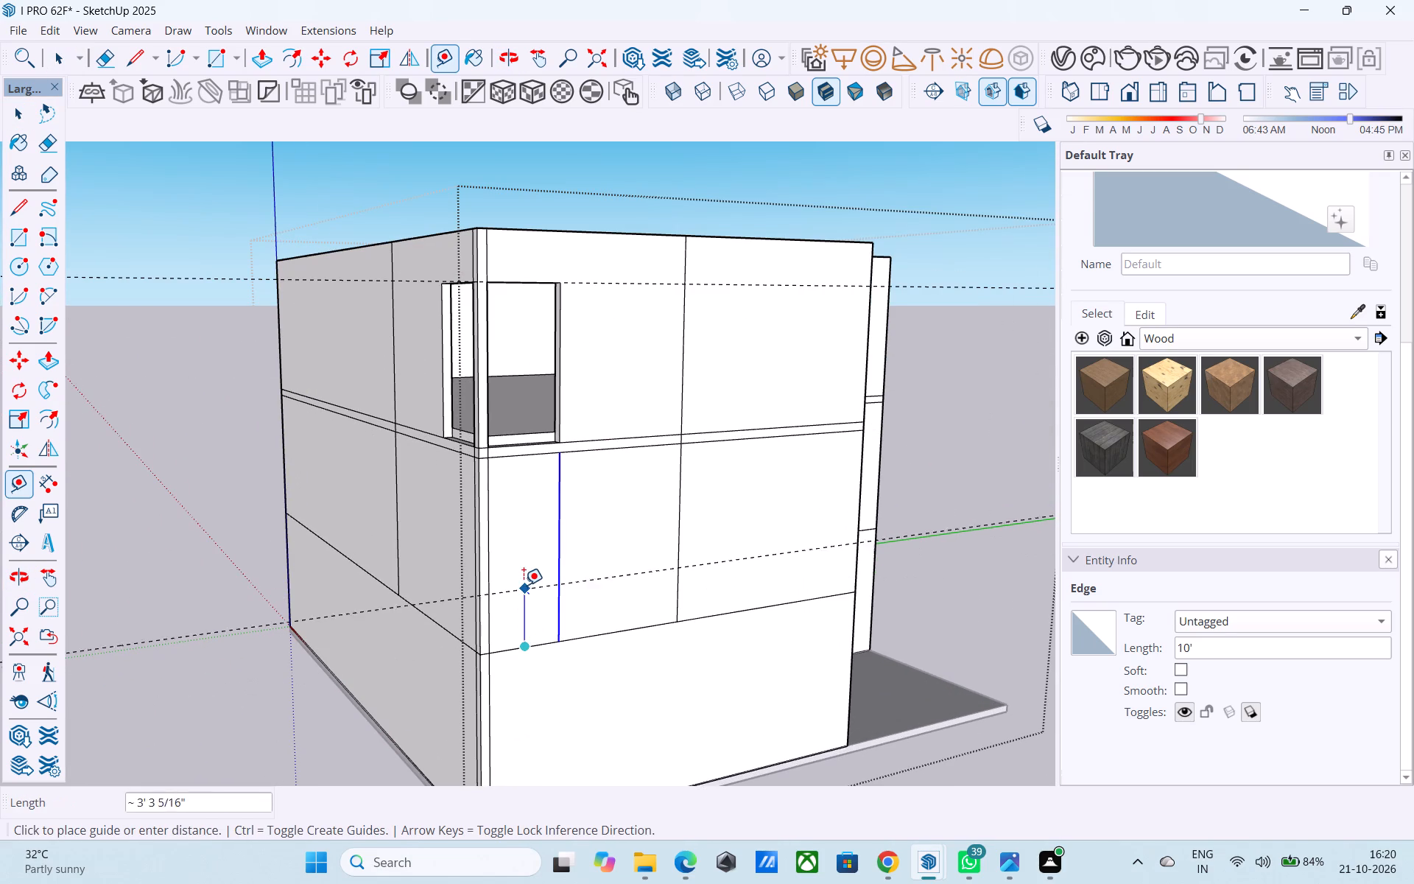
type("8'")
key("Return")
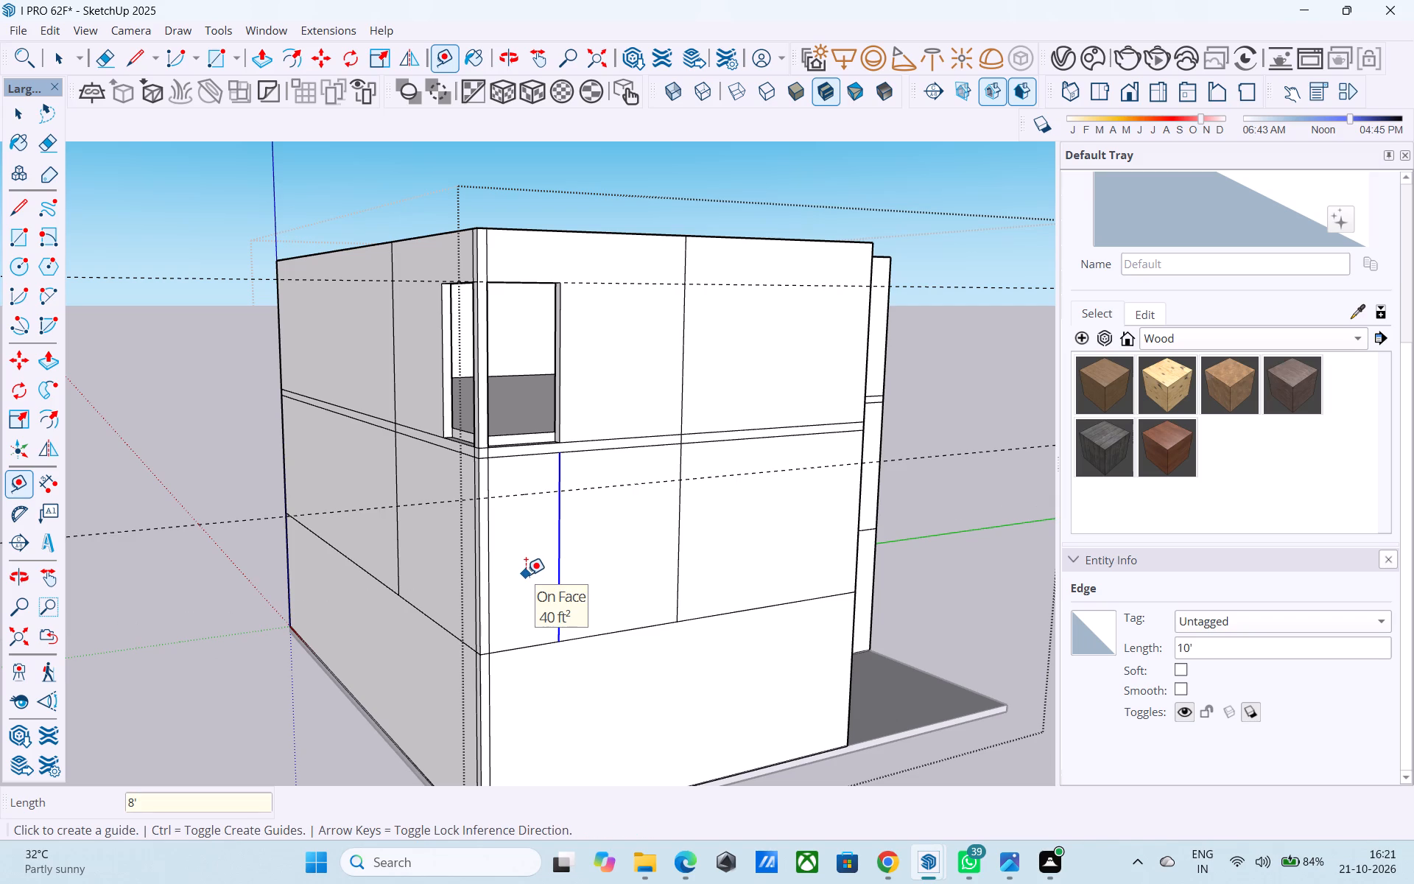
Draw a 4' line along the guide from the copied vertical line to the corner strip, topping the middle-storey opening.
scroll(522, 564, "up", 1)
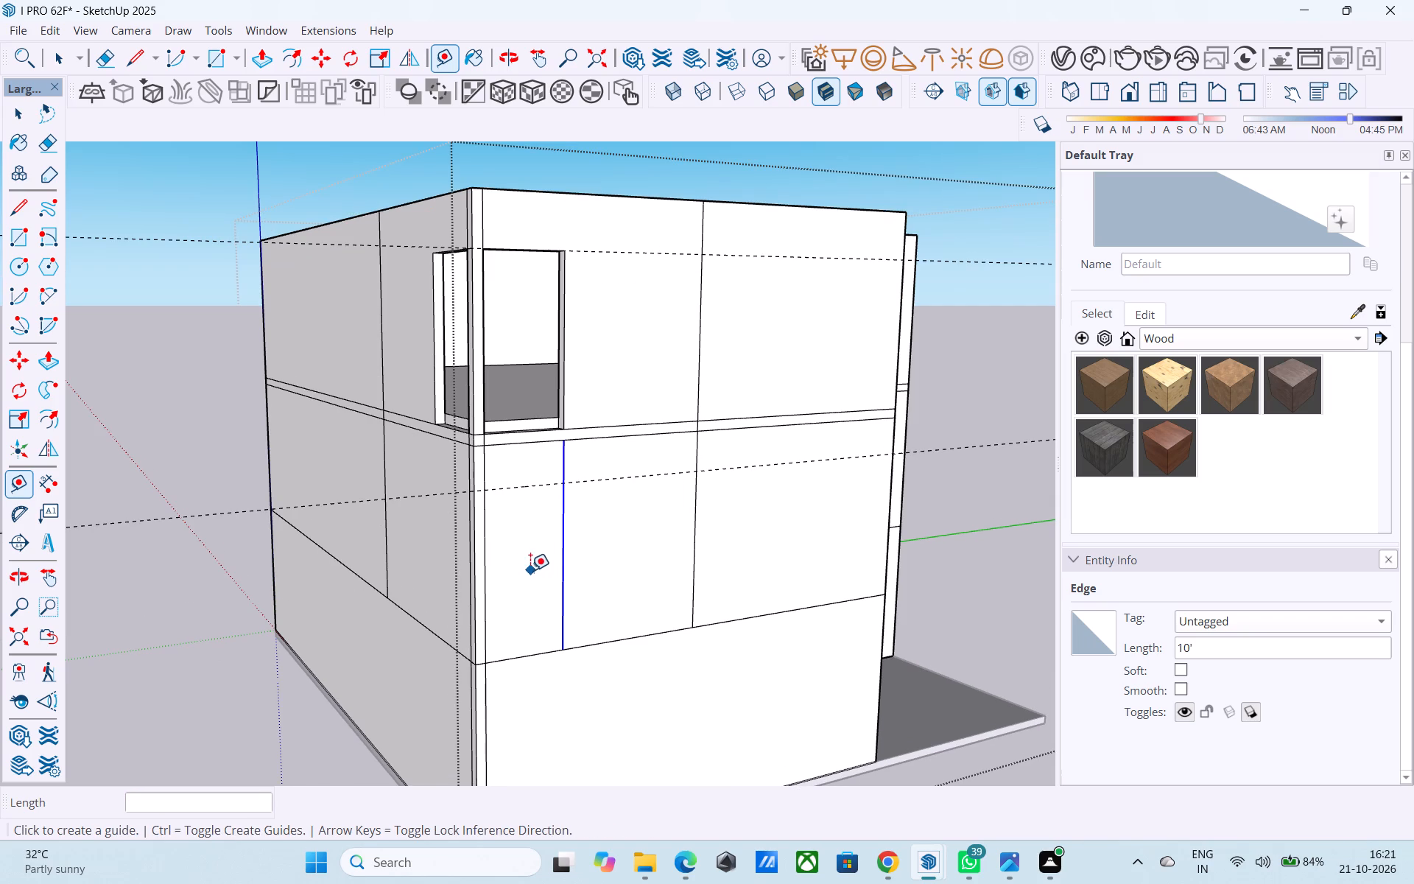
key("space")
scroll(537, 522, "up", 1)
key("l")
scroll(544, 508, "up", 9)
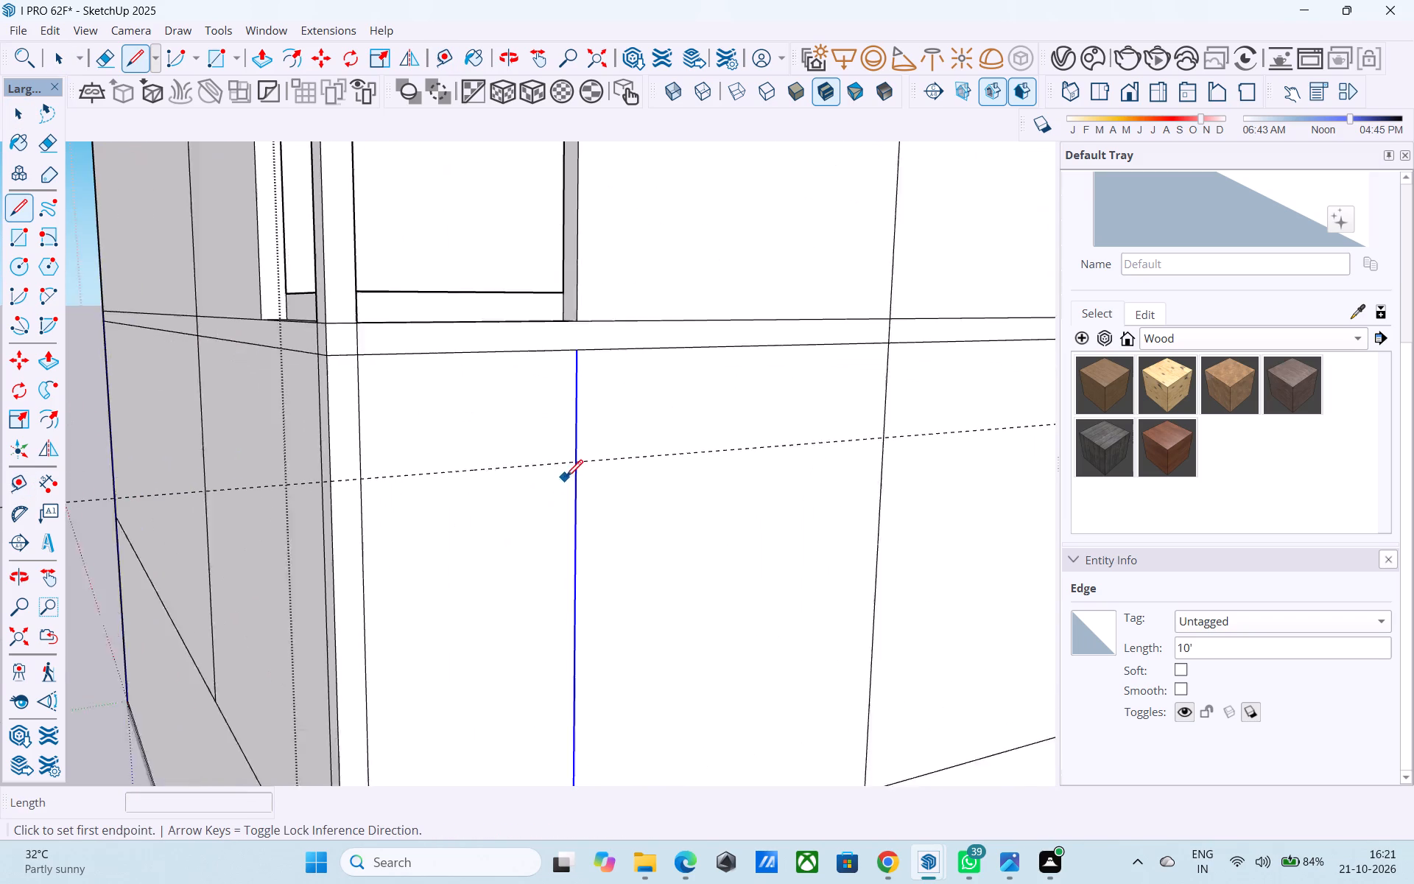
left_click(581, 458)
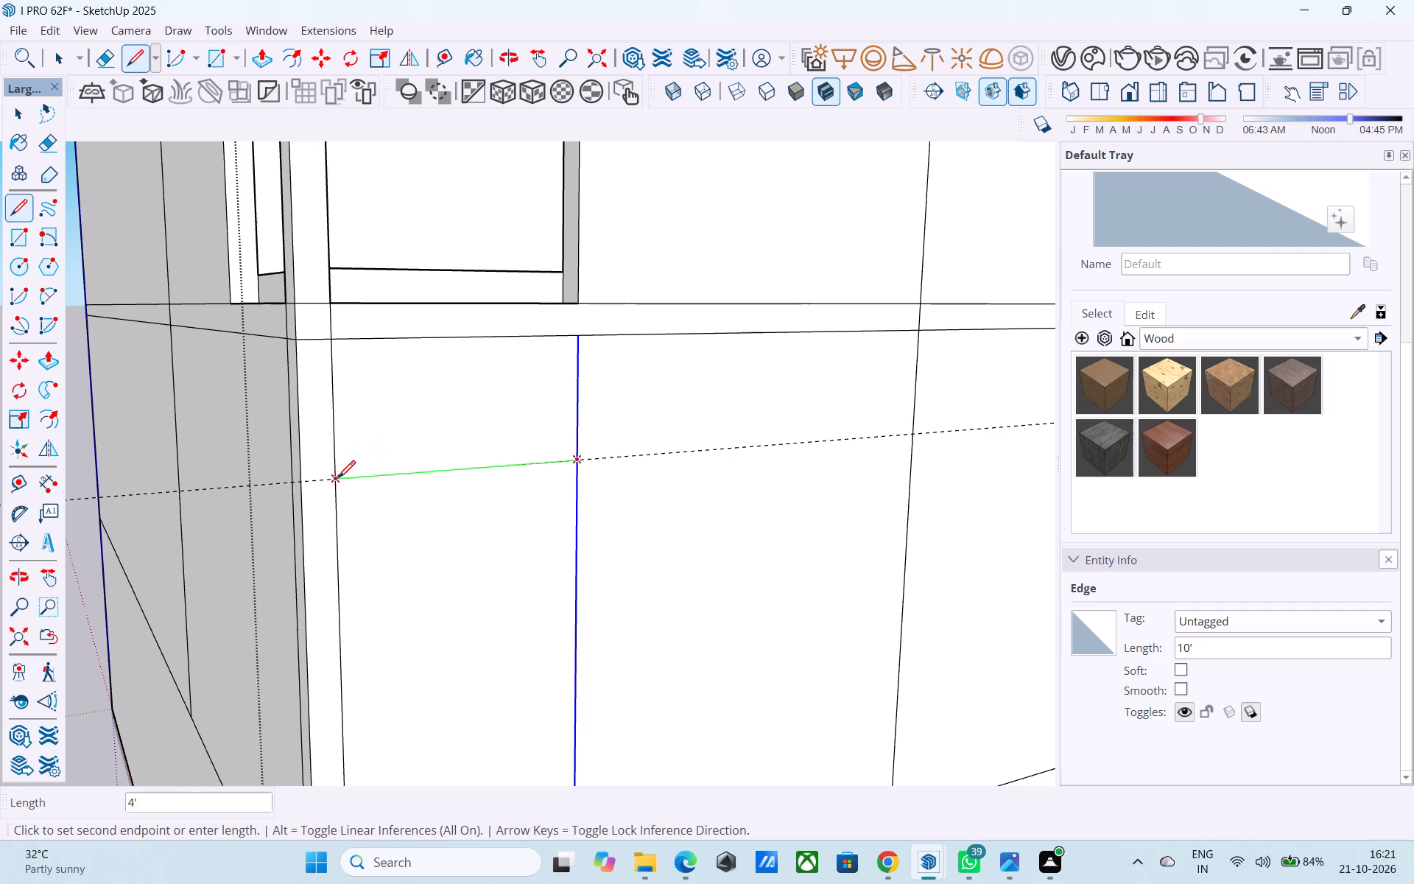
left_click(338, 479)
scroll(336, 475, "down", 6)
middle_click_drag(338, 500, 424, 517)
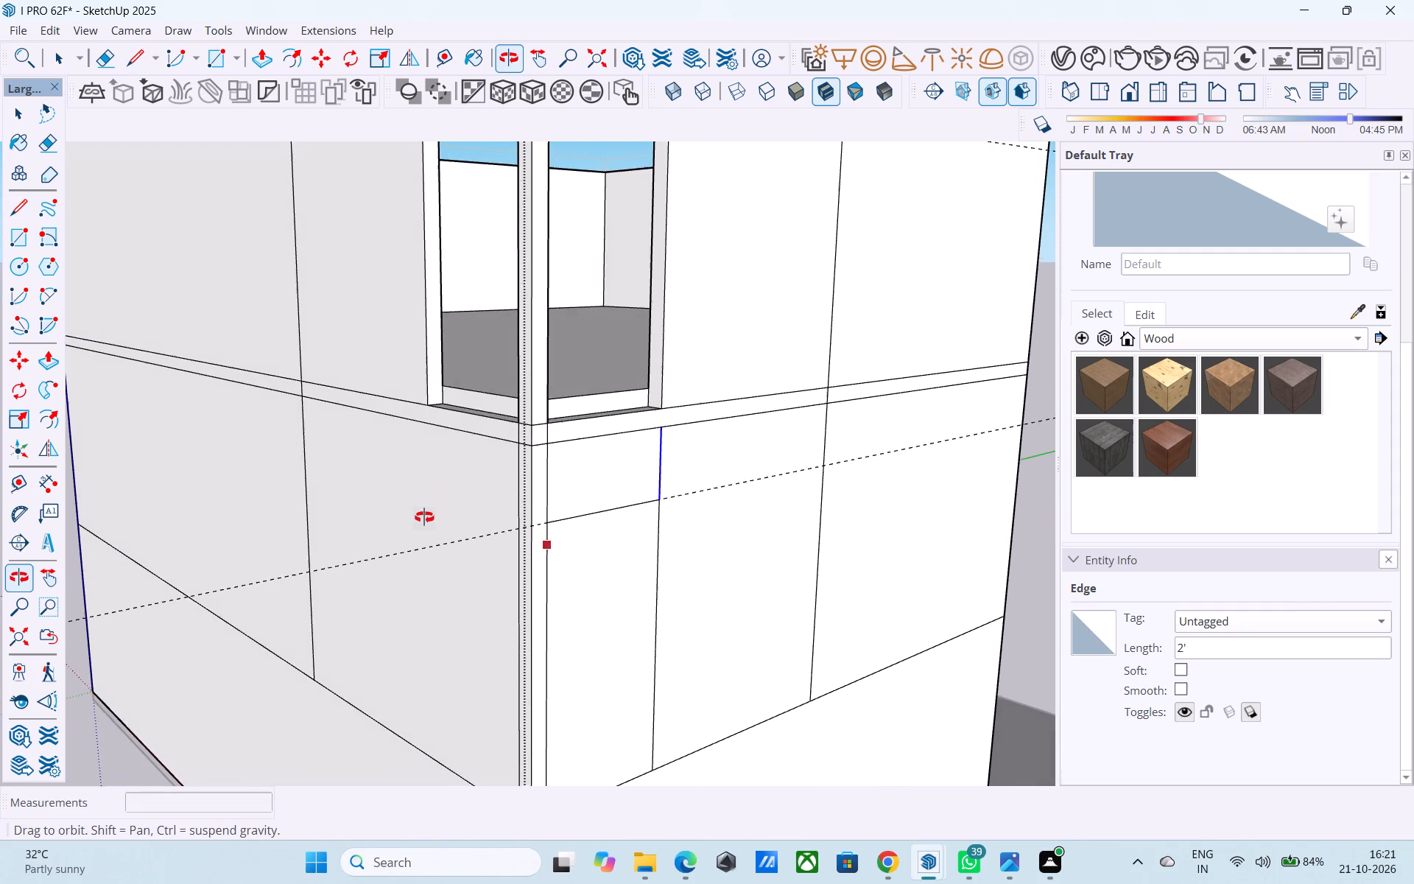
middle_click_drag(424, 517, 424, 518)
key("space")
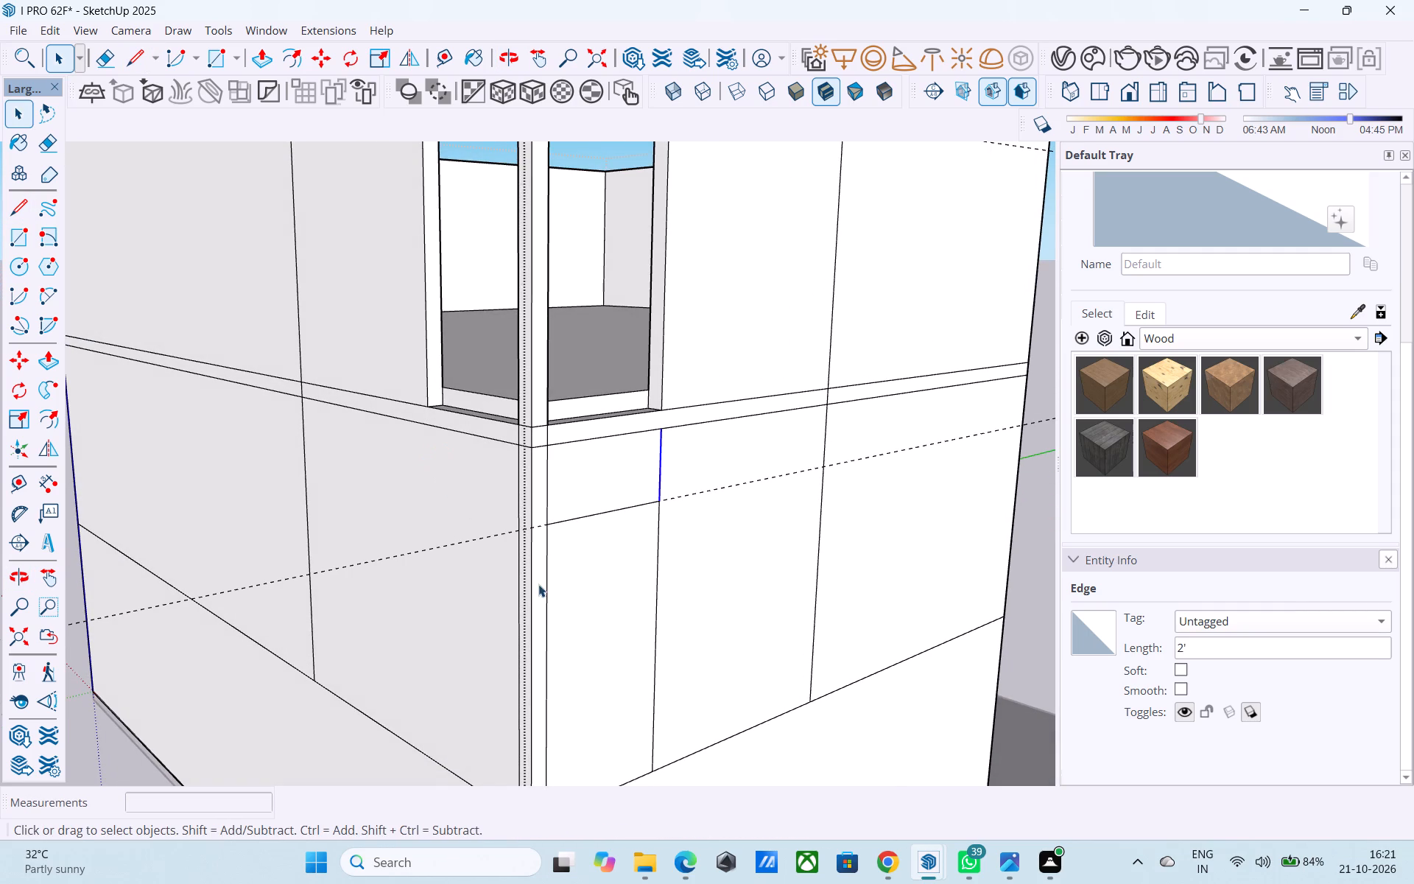
Push the 4' by 8' panel on the middle storey's green-axis wall through the wall thickness and delete its face to open it.
left_click(570, 577)
key("p")
left_click(569, 580)
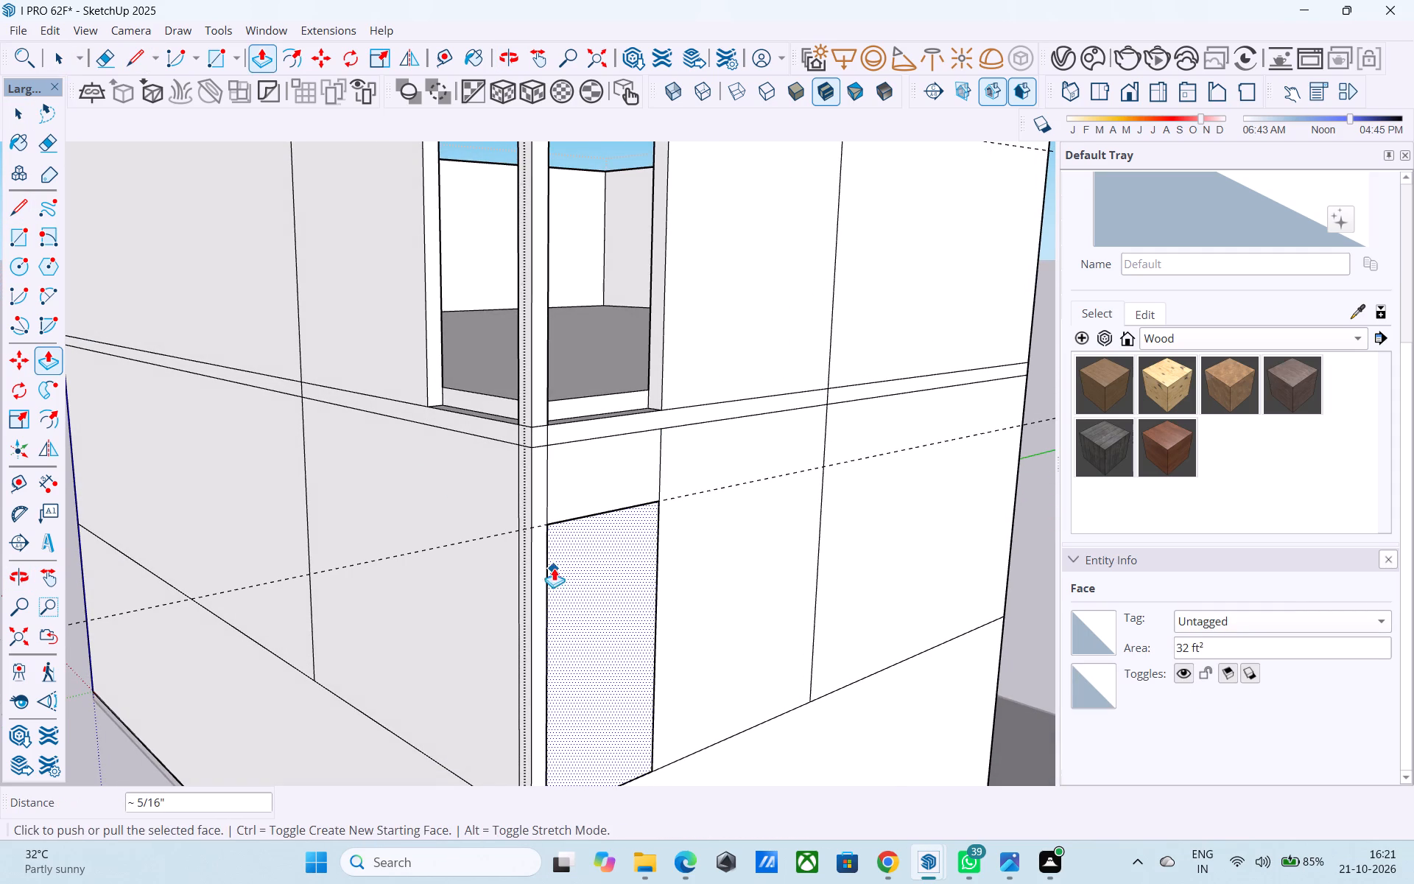
middle_click_drag(585, 594, 525, 559)
left_click(579, 604)
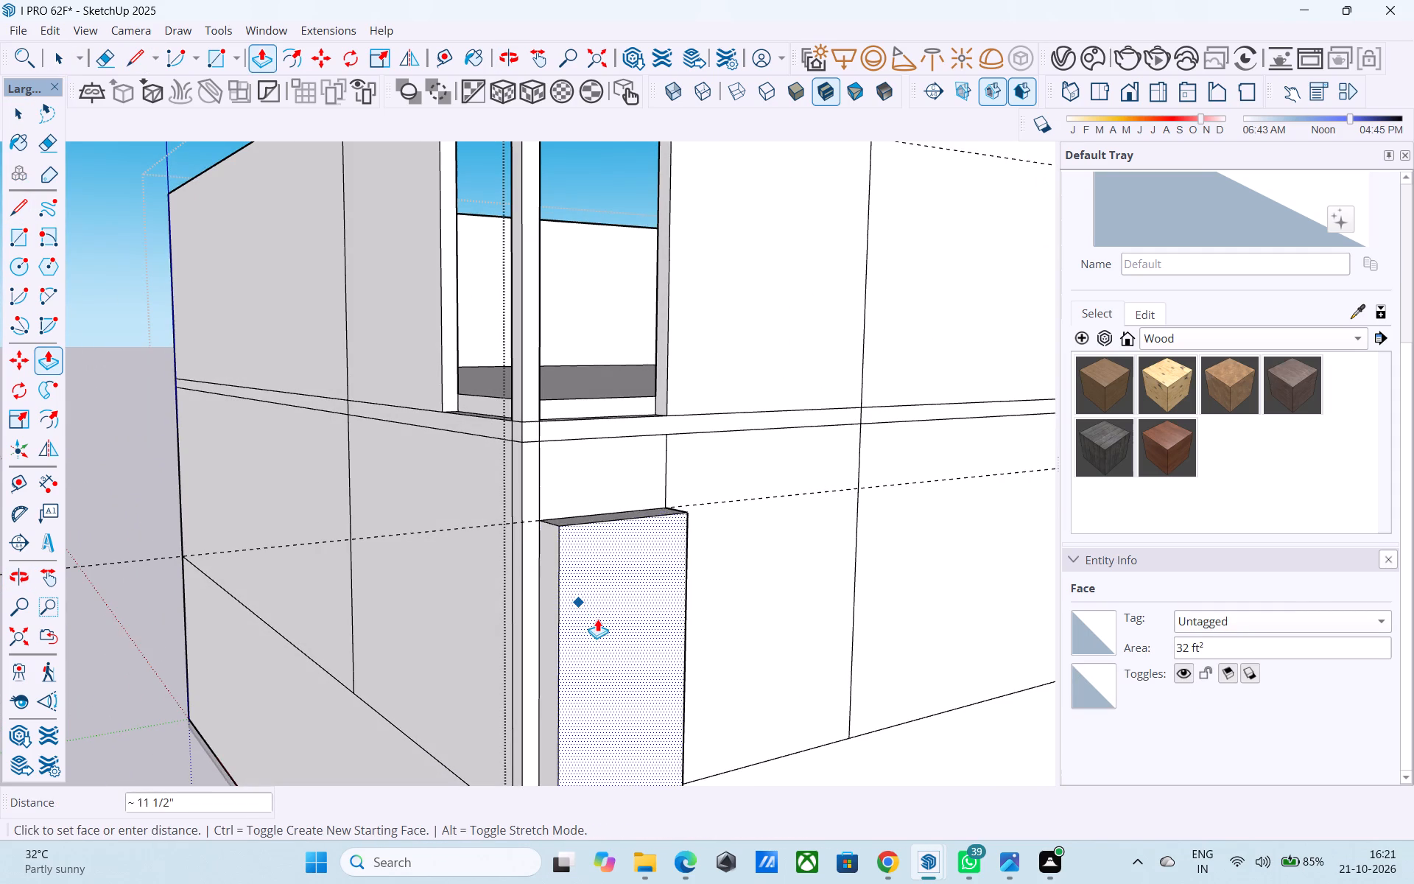
scroll(560, 561, "up", 4)
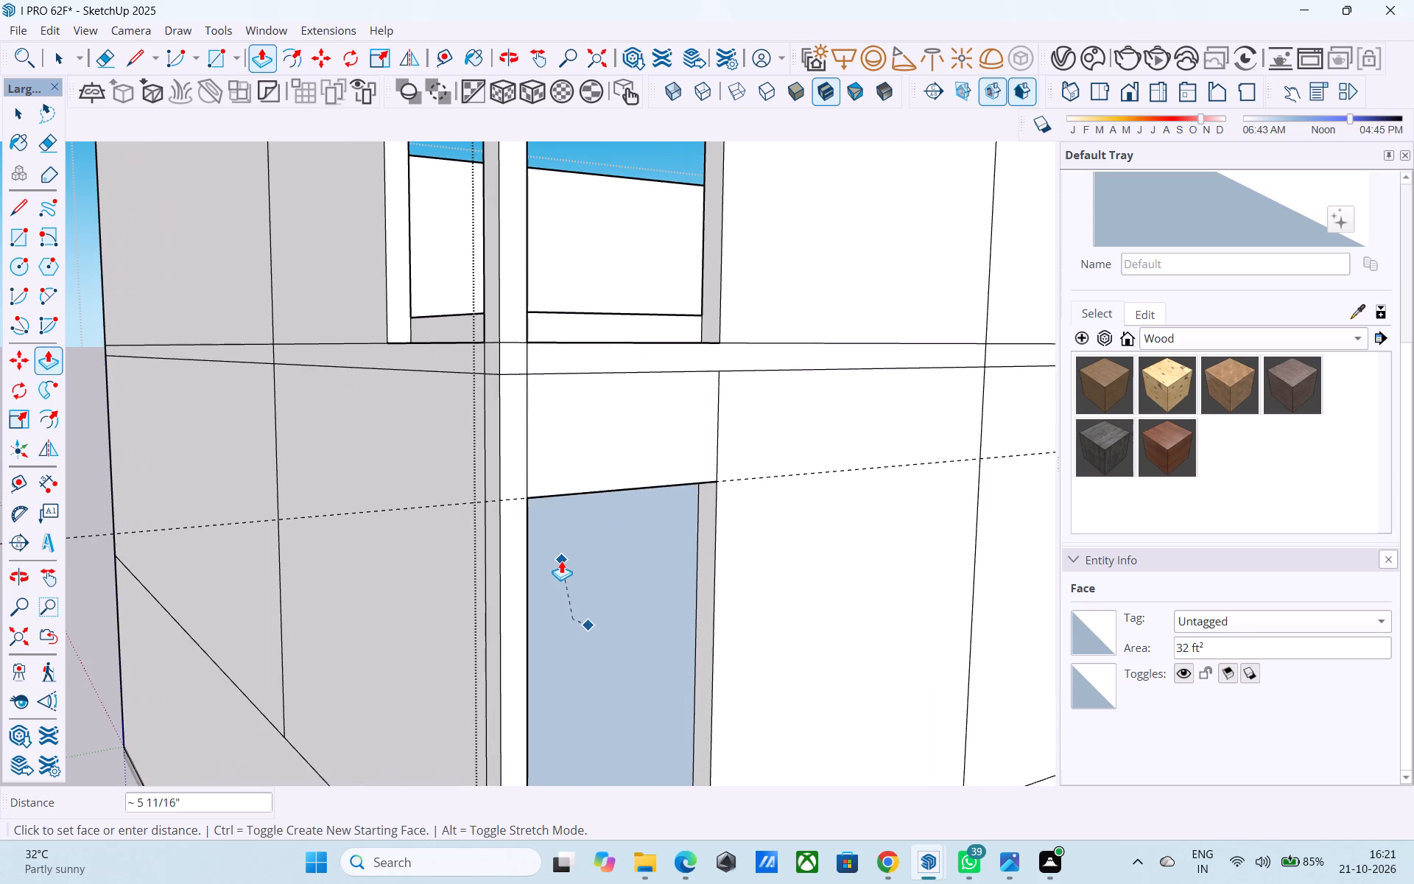
scroll(561, 561, "up", 1)
left_click(563, 560)
scroll(549, 438, "down", 12)
middle_click_drag(544, 421, 457, 399)
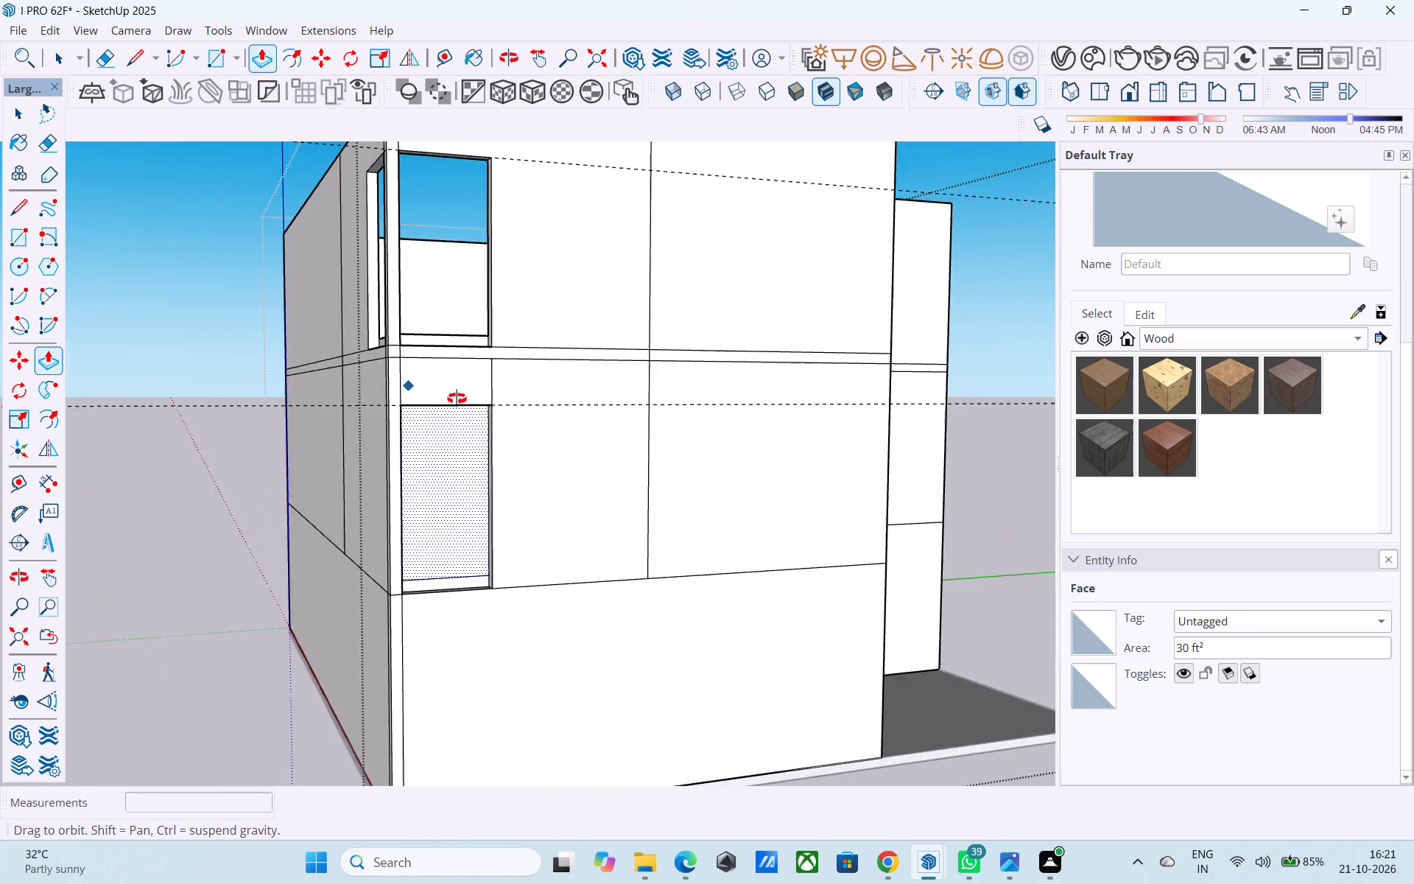
middle_click_drag(457, 399, 461, 407)
scroll(461, 422, "up", 5)
key("space")
left_click(443, 460)
key("Delete")
Examine the upper and middle storey corner openings from several angles.
scroll(442, 460, "down", 3)
middle_click_drag(442, 460, 516, 517)
scroll(380, 463, "down", 5)
middle_click_drag(522, 554, 691, 507)
middle_click_drag(666, 516, 662, 513)
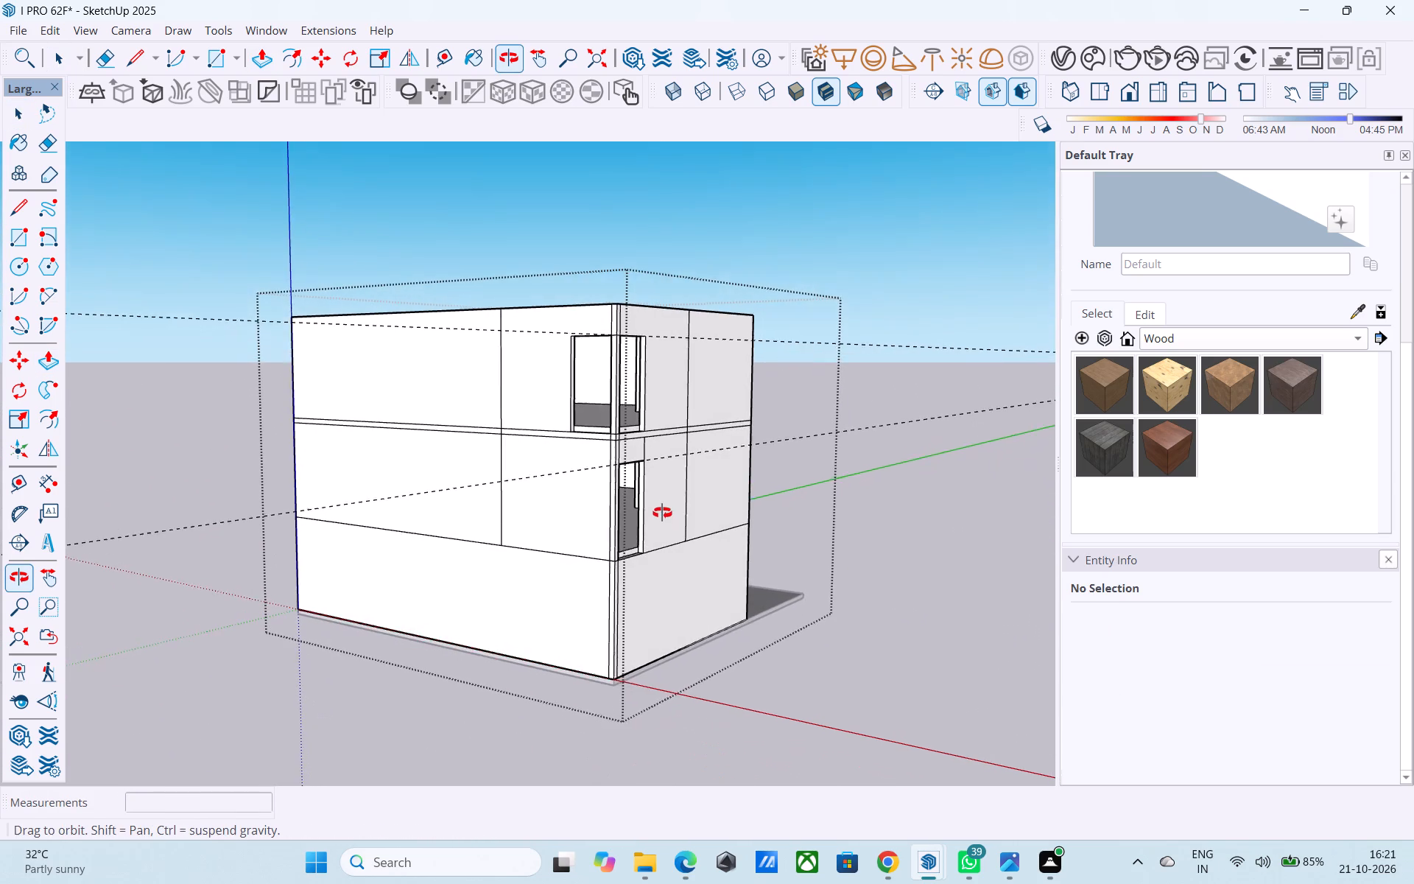
middle_click_drag(662, 513, 728, 589)
scroll(723, 585, "up", 1)
middle_click_drag(663, 526, 580, 608, "shift")
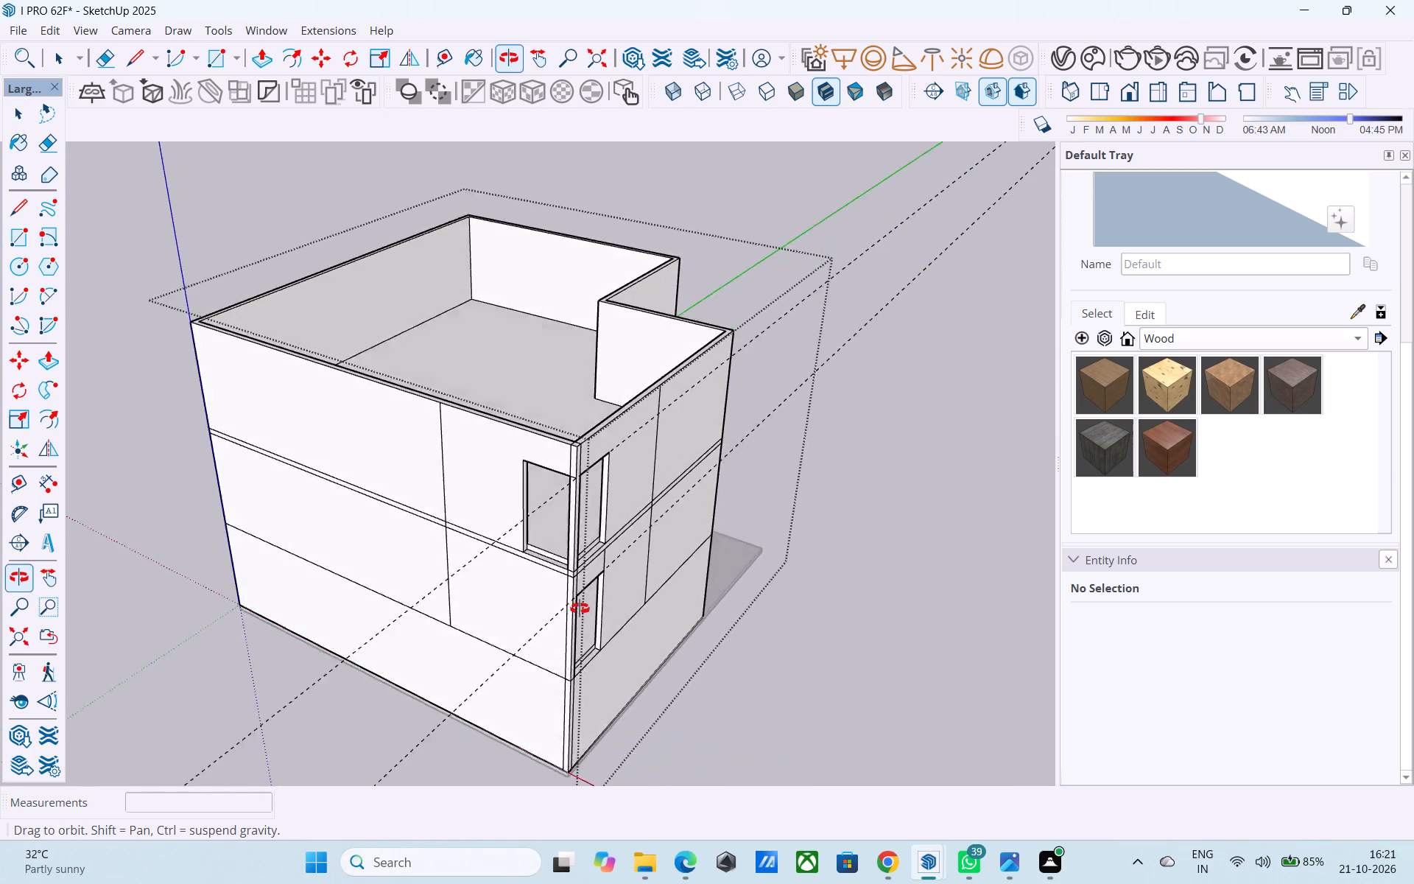
middle_click_drag(580, 608, 579, 606, "shift")
scroll(580, 608, "up", 10)
middle_click_drag(549, 542, 563, 596)
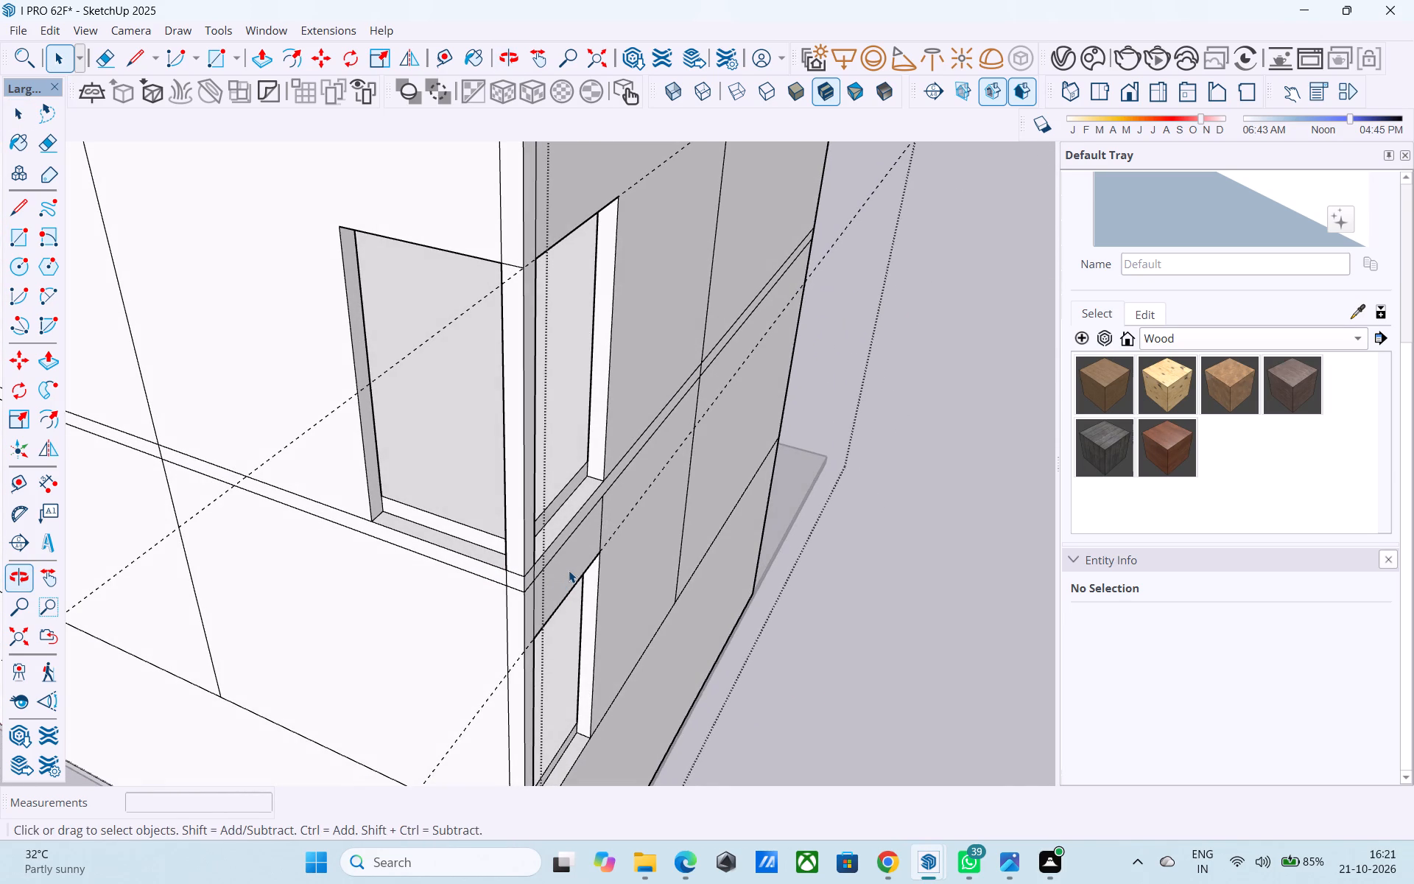
scroll(573, 564, "down", 2)
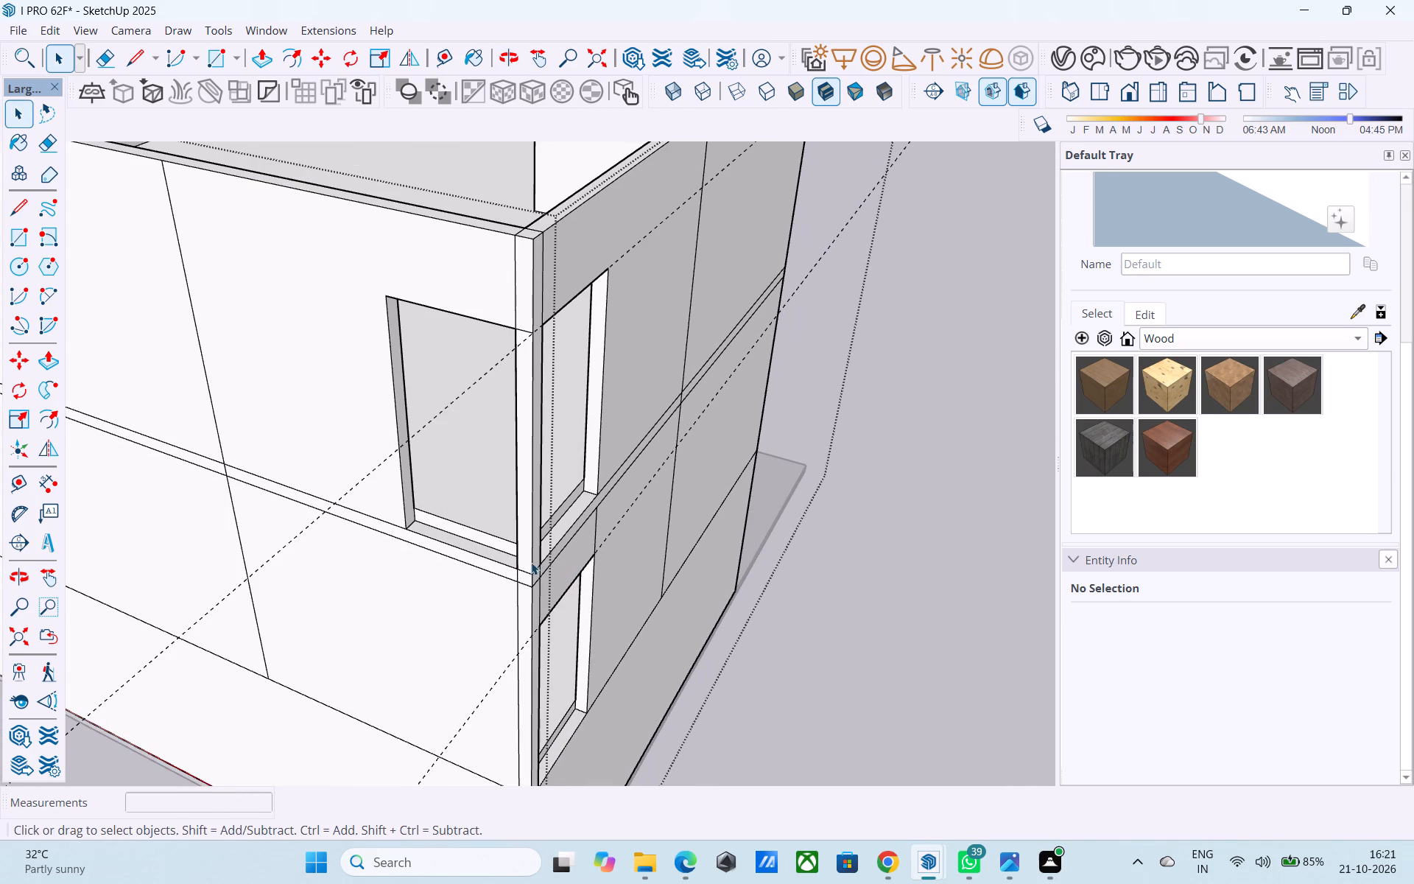
middle_click_drag(548, 535, 572, 488, "shift")
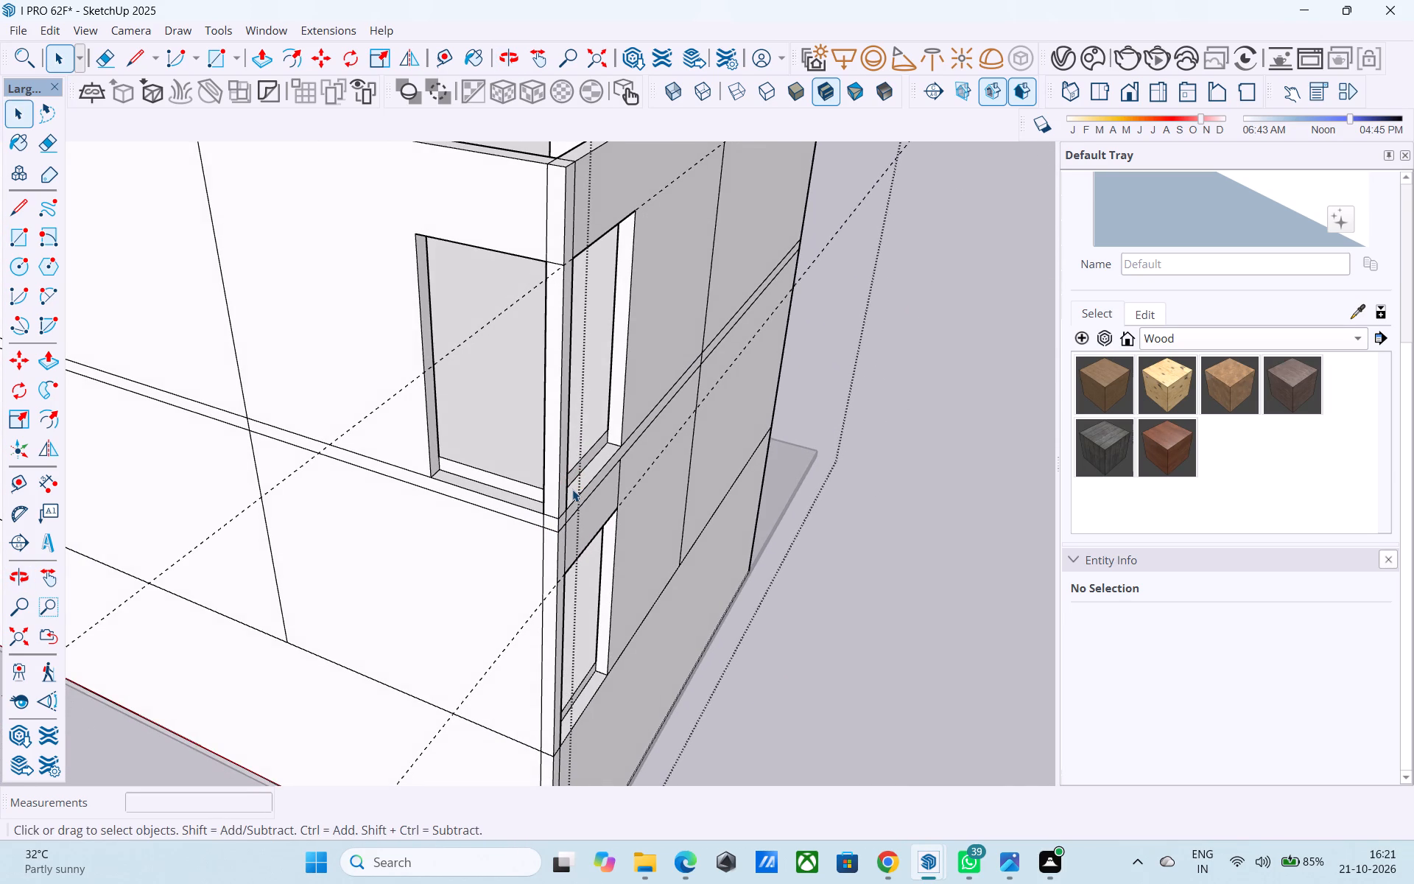
middle_click_drag(556, 502, 506, 440)
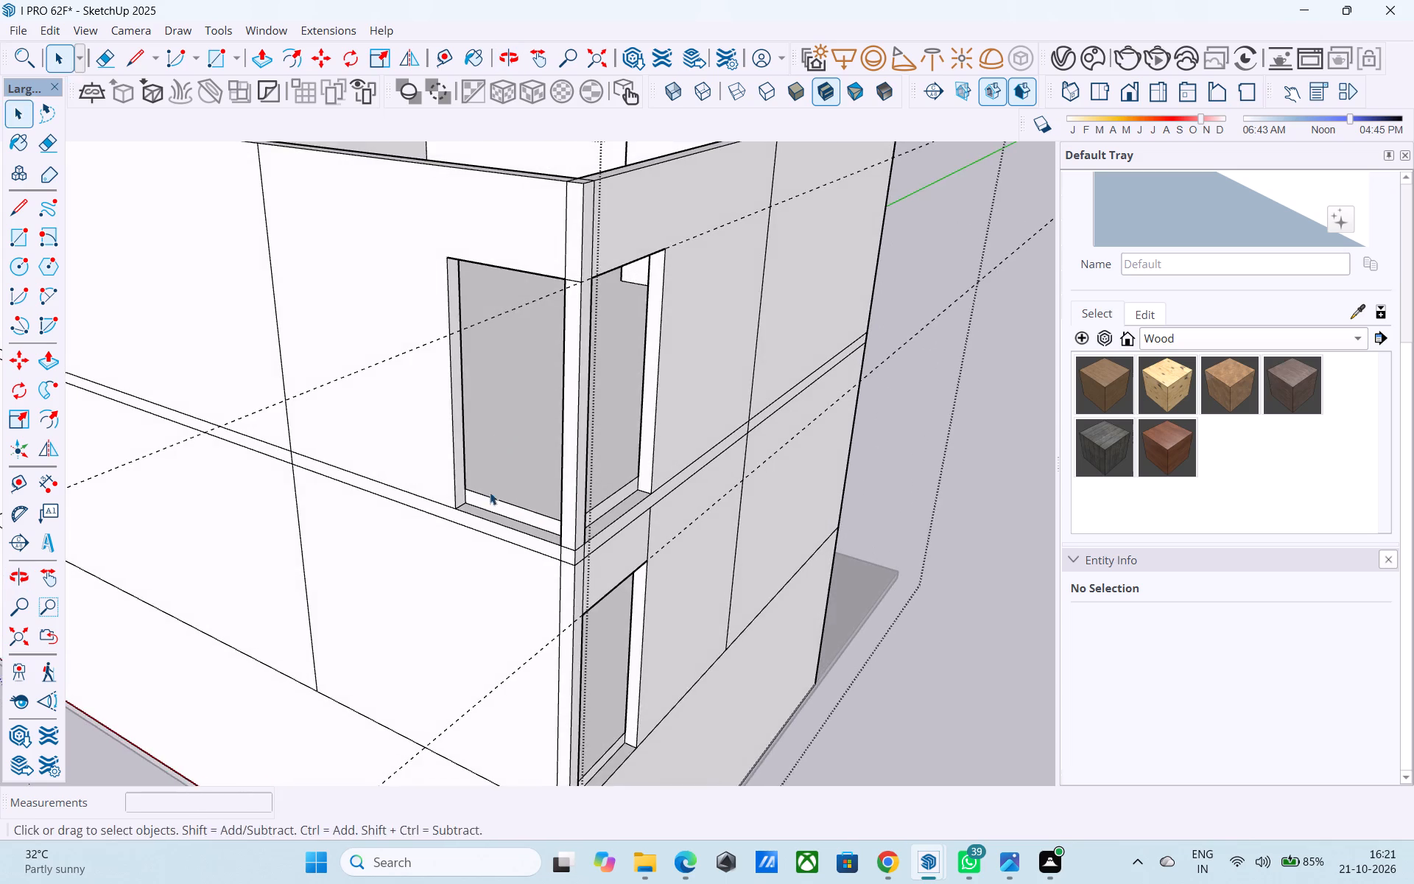
Outline a 4' by 8' opening on the middle storey's red-axis wall, from the corner strip down to the storey's bottom line.
middle_click_drag(489, 493, 405, 307)
scroll(439, 372, "up", 4)
middle_click_drag(437, 412, 437, 418, "shift")
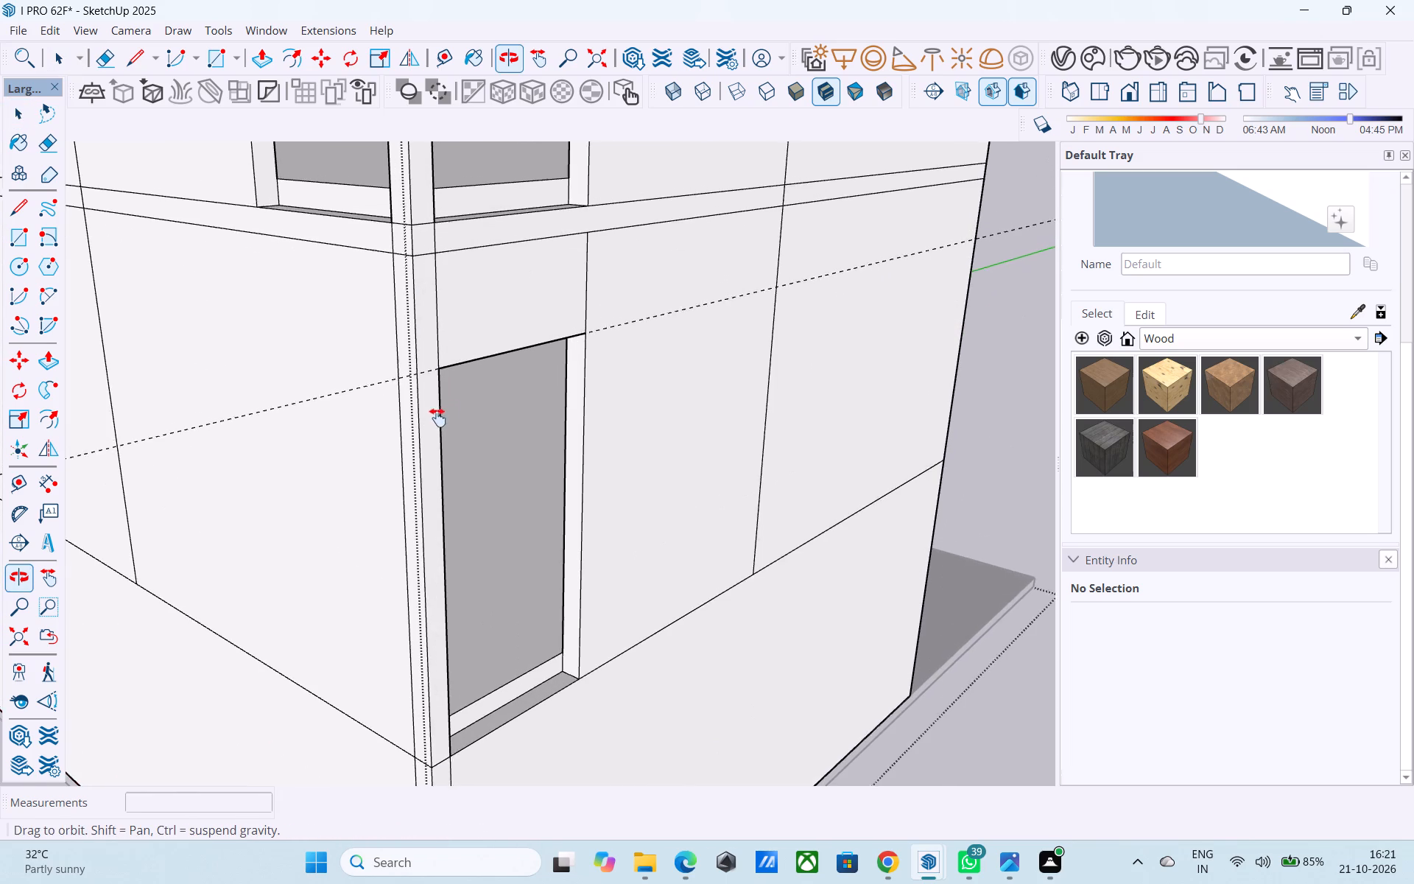
middle_click_drag(437, 418, 460, 444, "shift")
key("l")
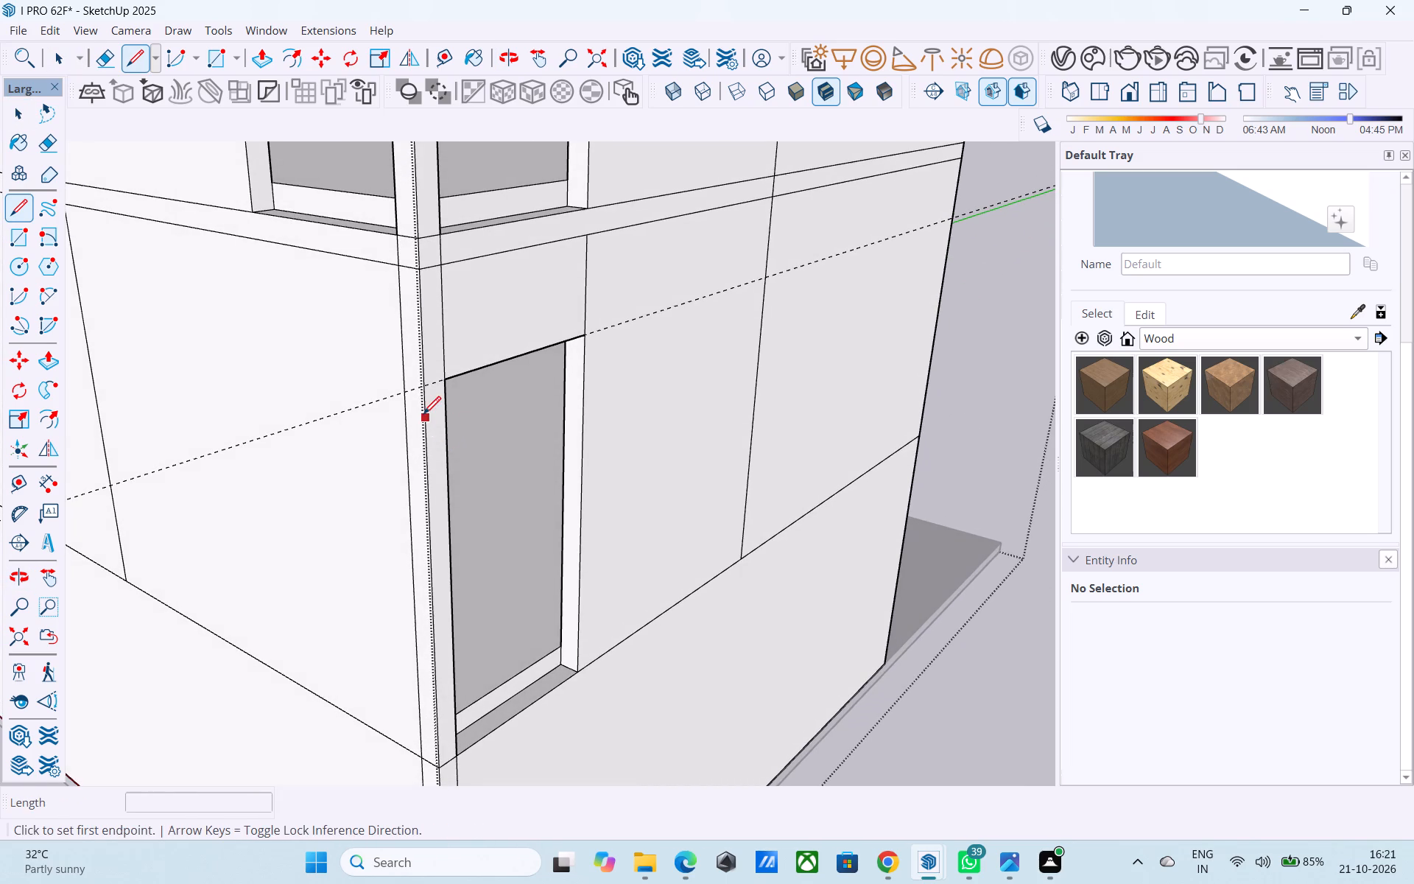
left_click(421, 385)
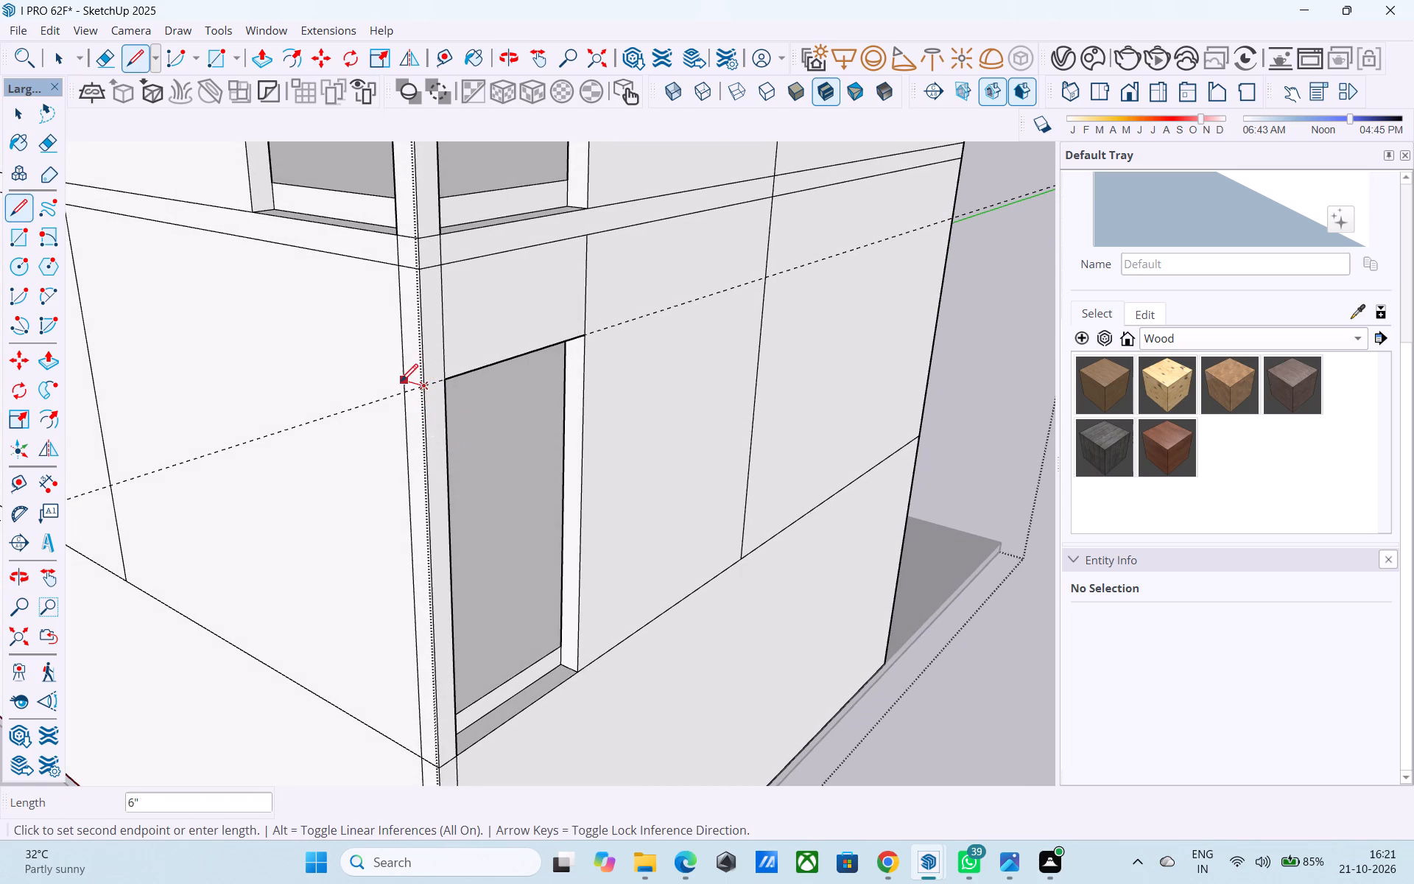
left_click(404, 384)
left_click(399, 380)
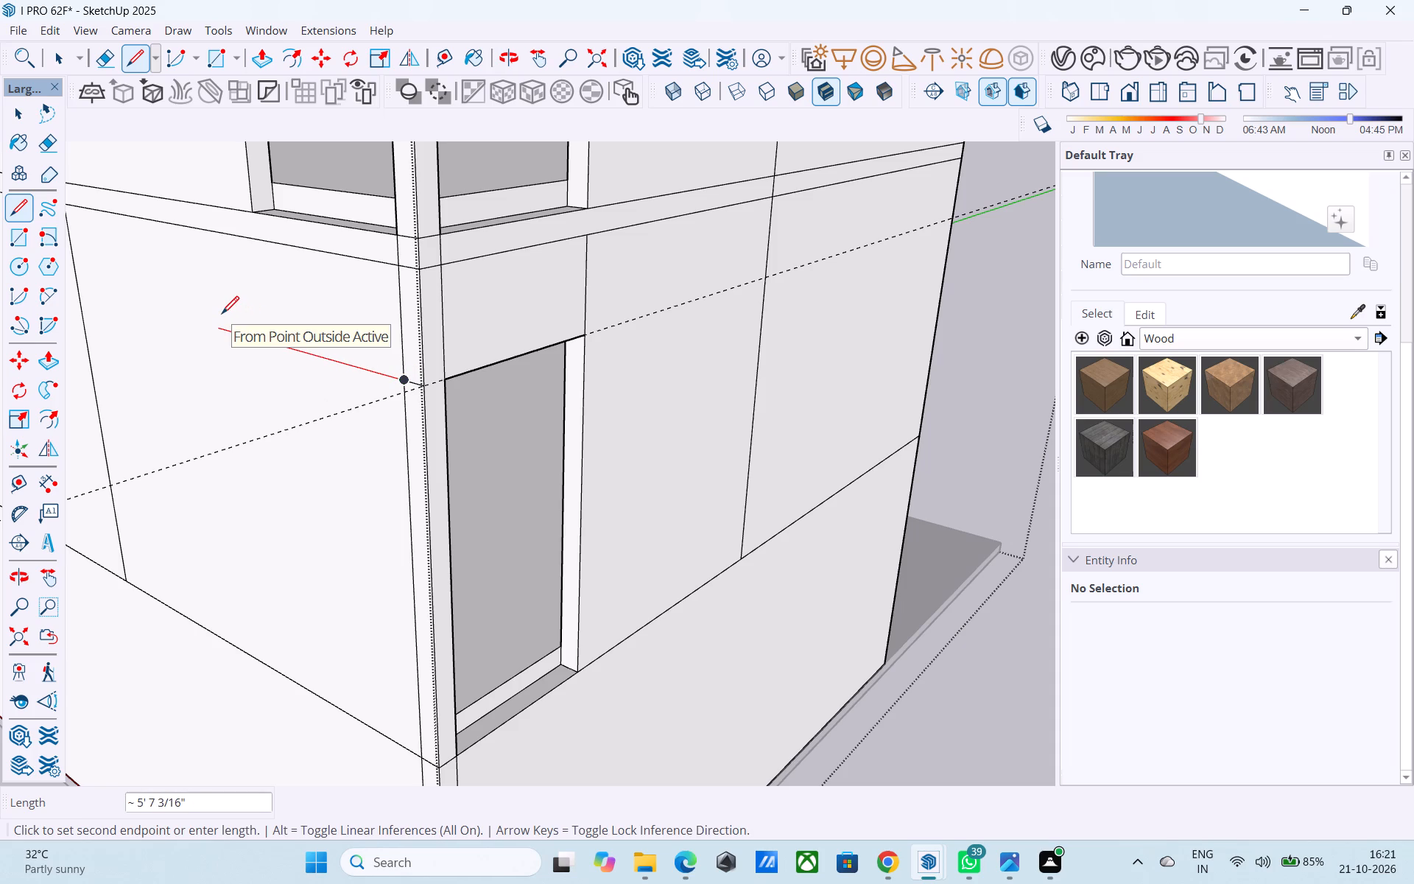
type("4'")
key("Return")
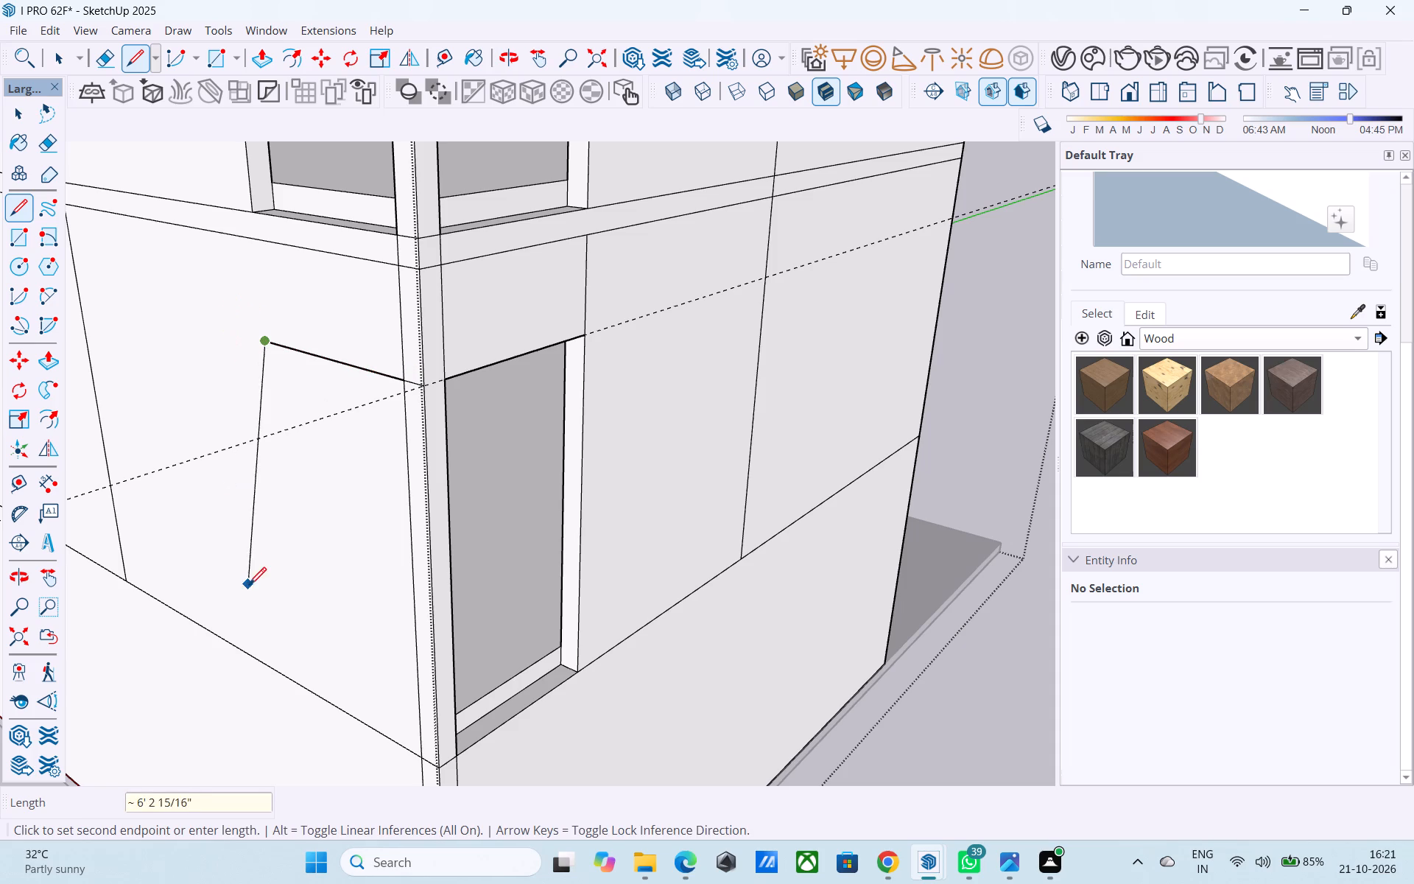
left_click(306, 685)
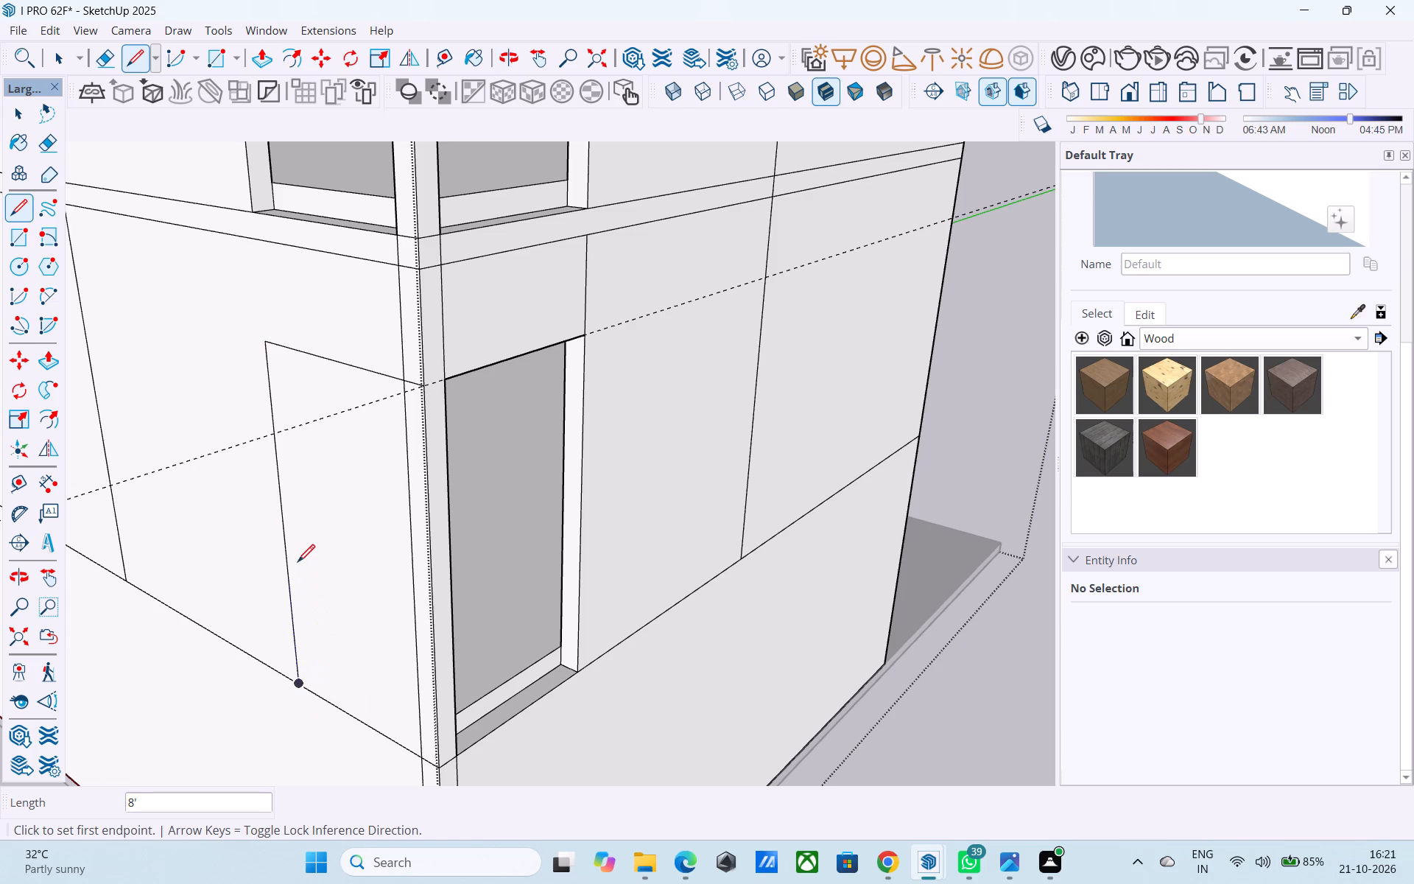
key("space")
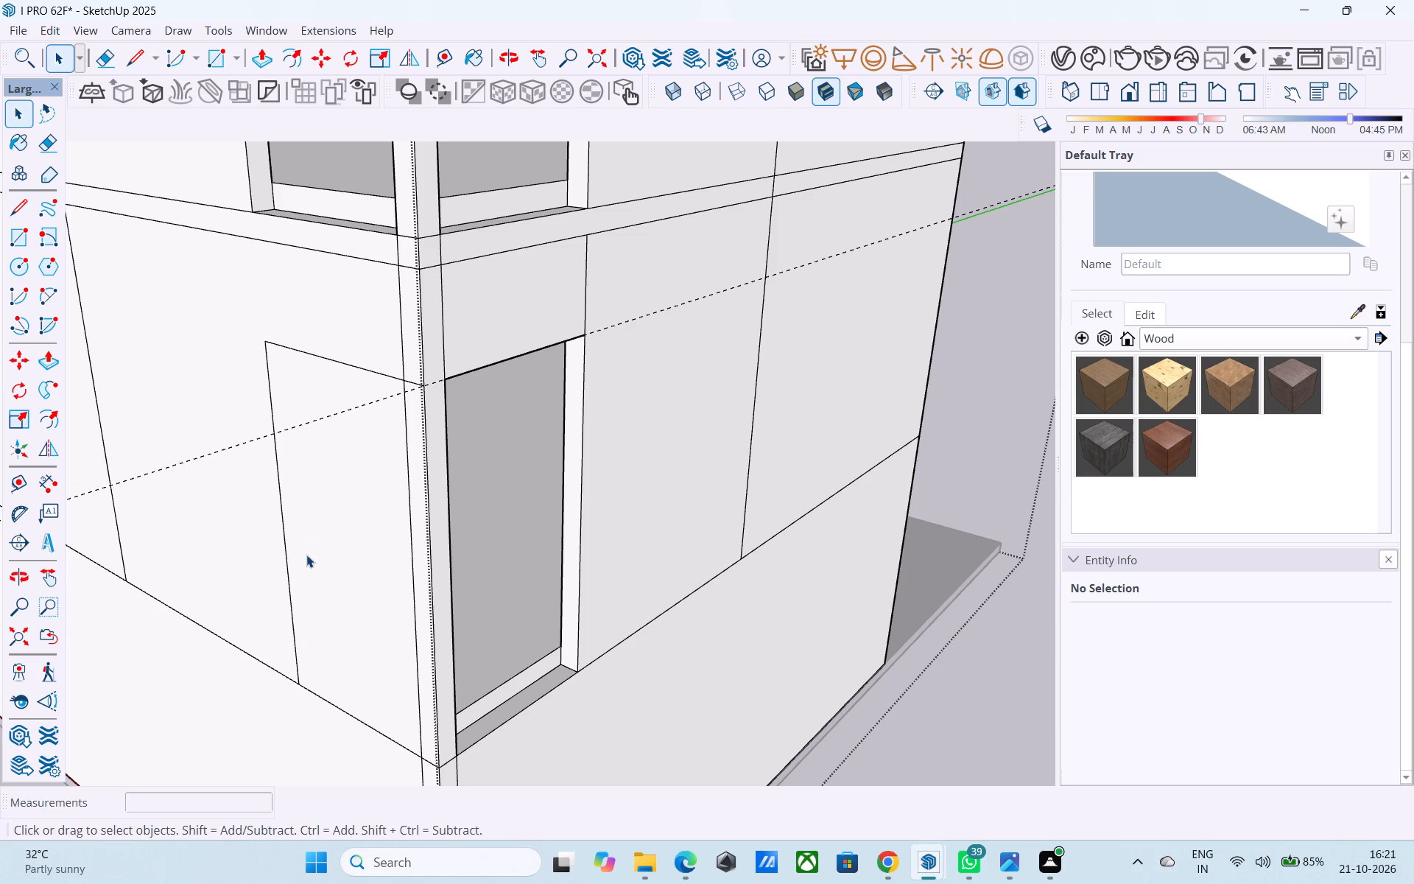
Push the outlined panel on the red-axis wall 6" inward and delete its face to open it.
left_click(328, 572)
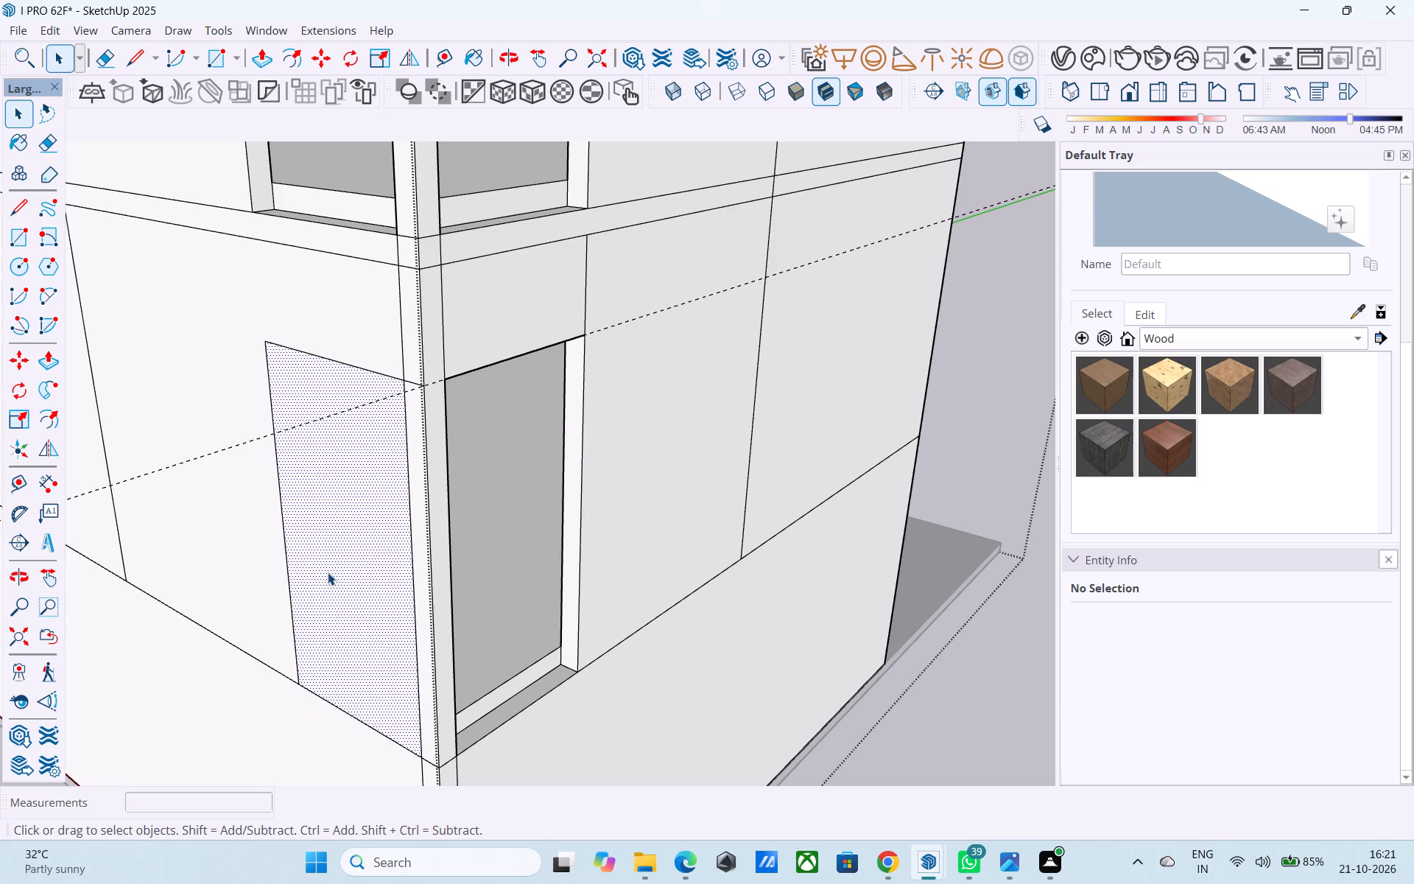
key("p")
left_click(328, 572)
left_click(367, 521)
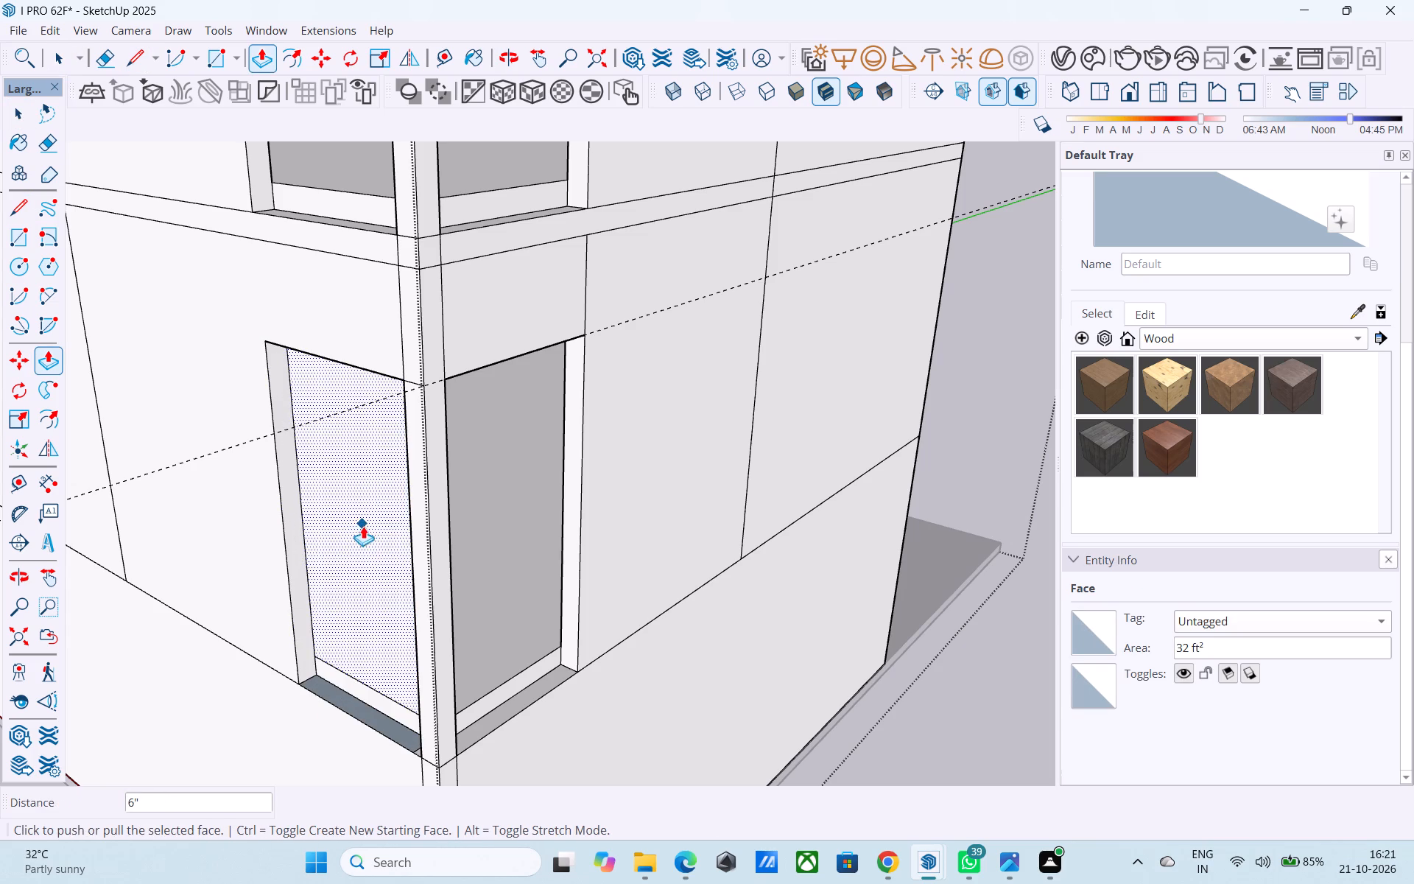
key("space")
left_click(357, 533)
key("Delete")
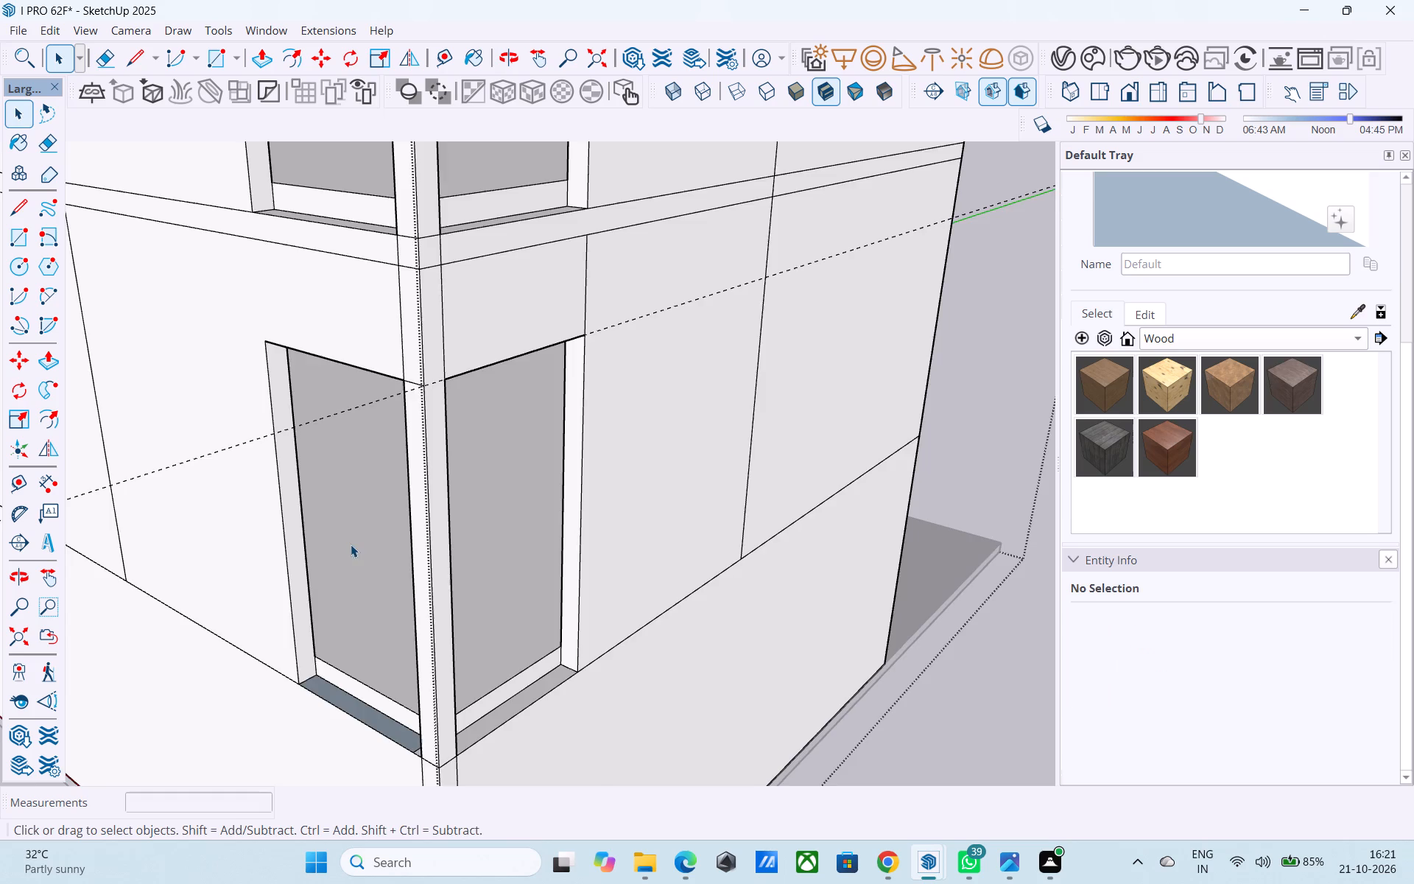
Reverse the sill face of the middle storey's red-axis opening.
scroll(349, 544, "down", 5)
middle_click(319, 638)
scroll(322, 641, "up", 5)
left_click(352, 631)
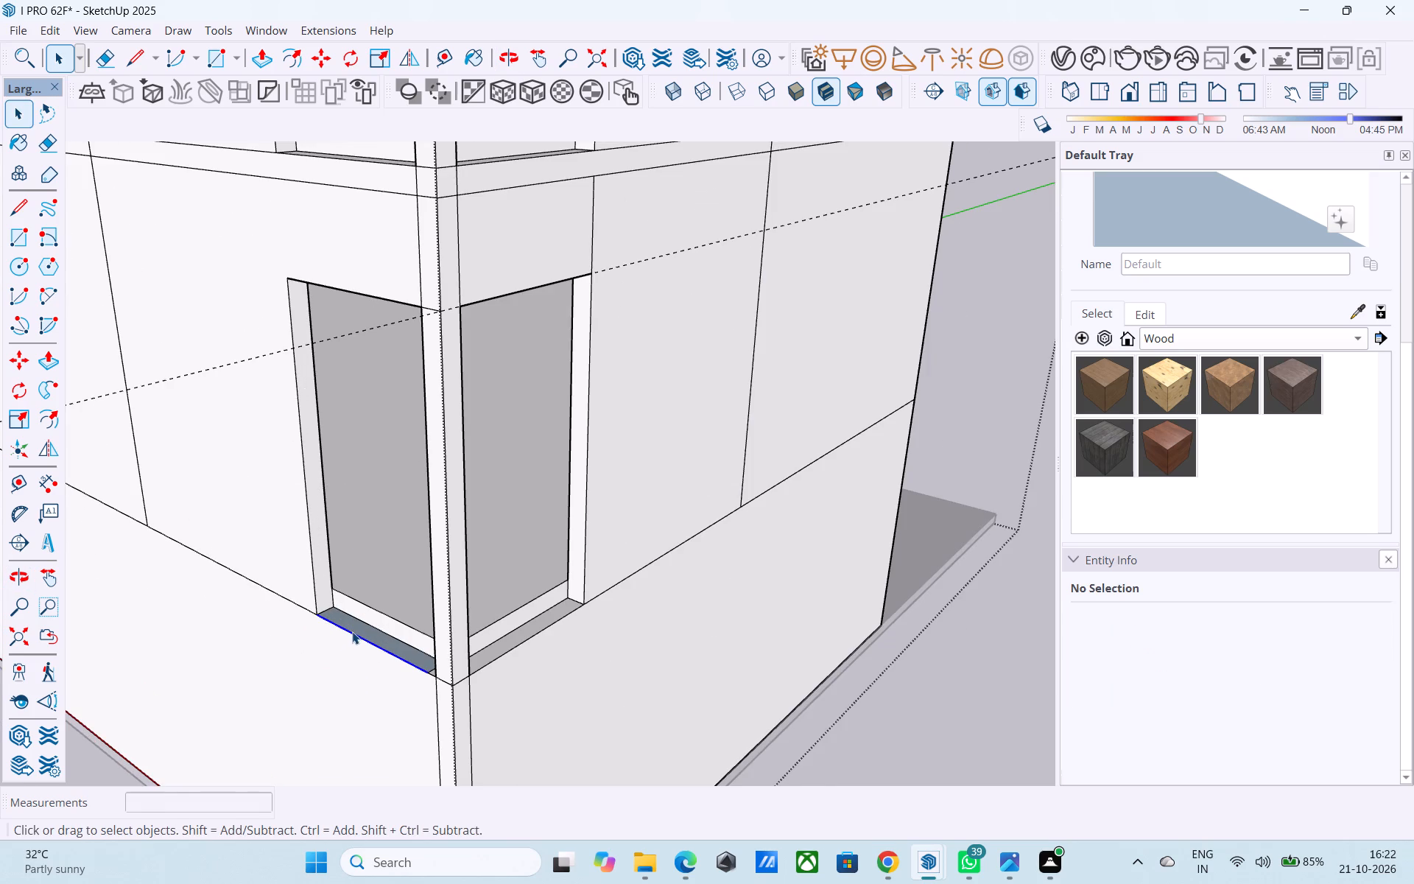
left_click(353, 629)
right_click(353, 629)
left_click(395, 436)
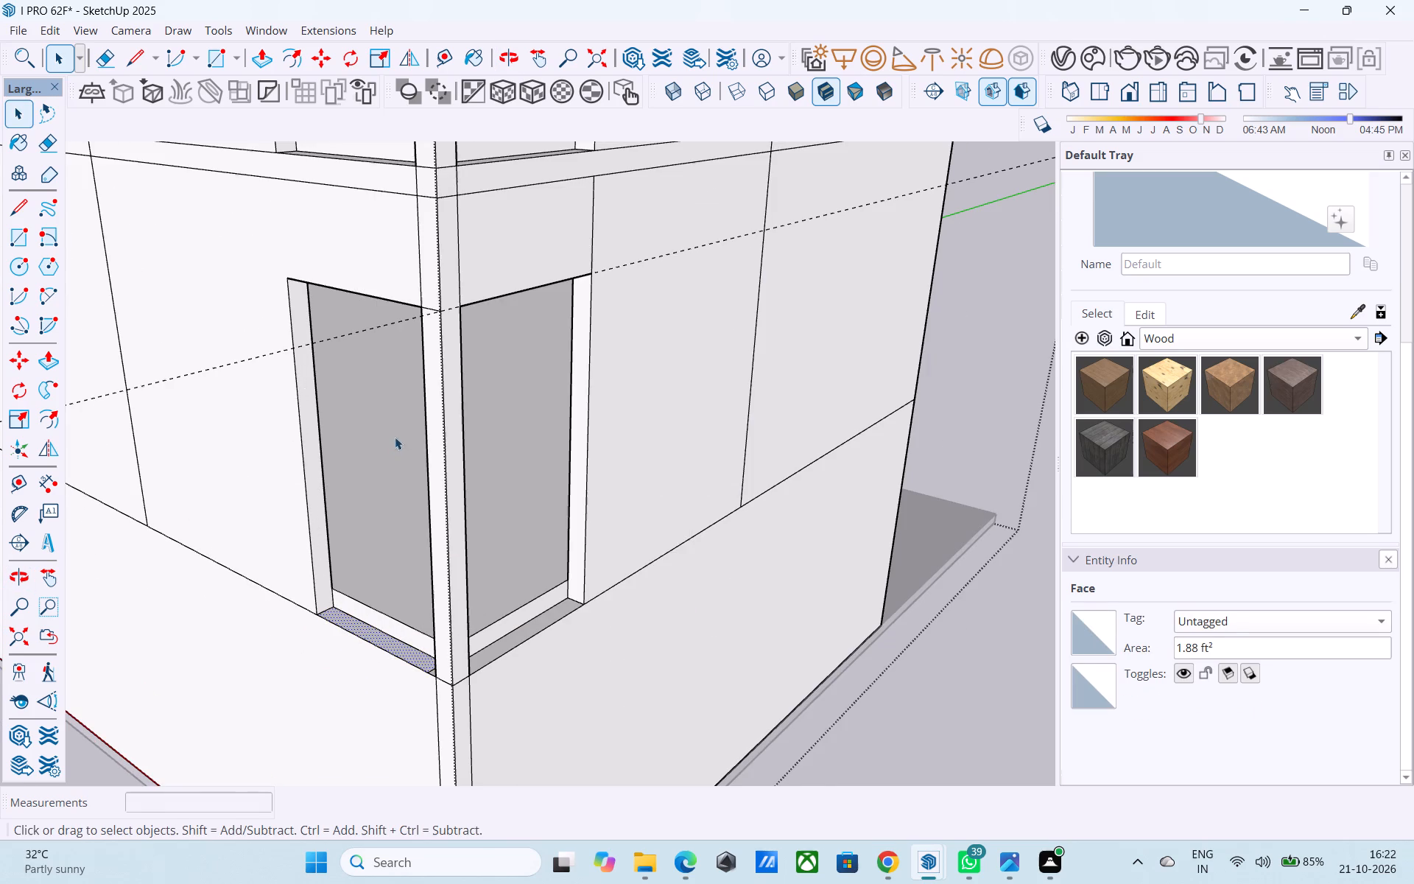
Examine the whole building and the matching corner openings on both storeys from several angles.
middle_click_drag(399, 507, 320, 503)
middle_click_drag(373, 540, 540, 558)
scroll(555, 541, "down", 12)
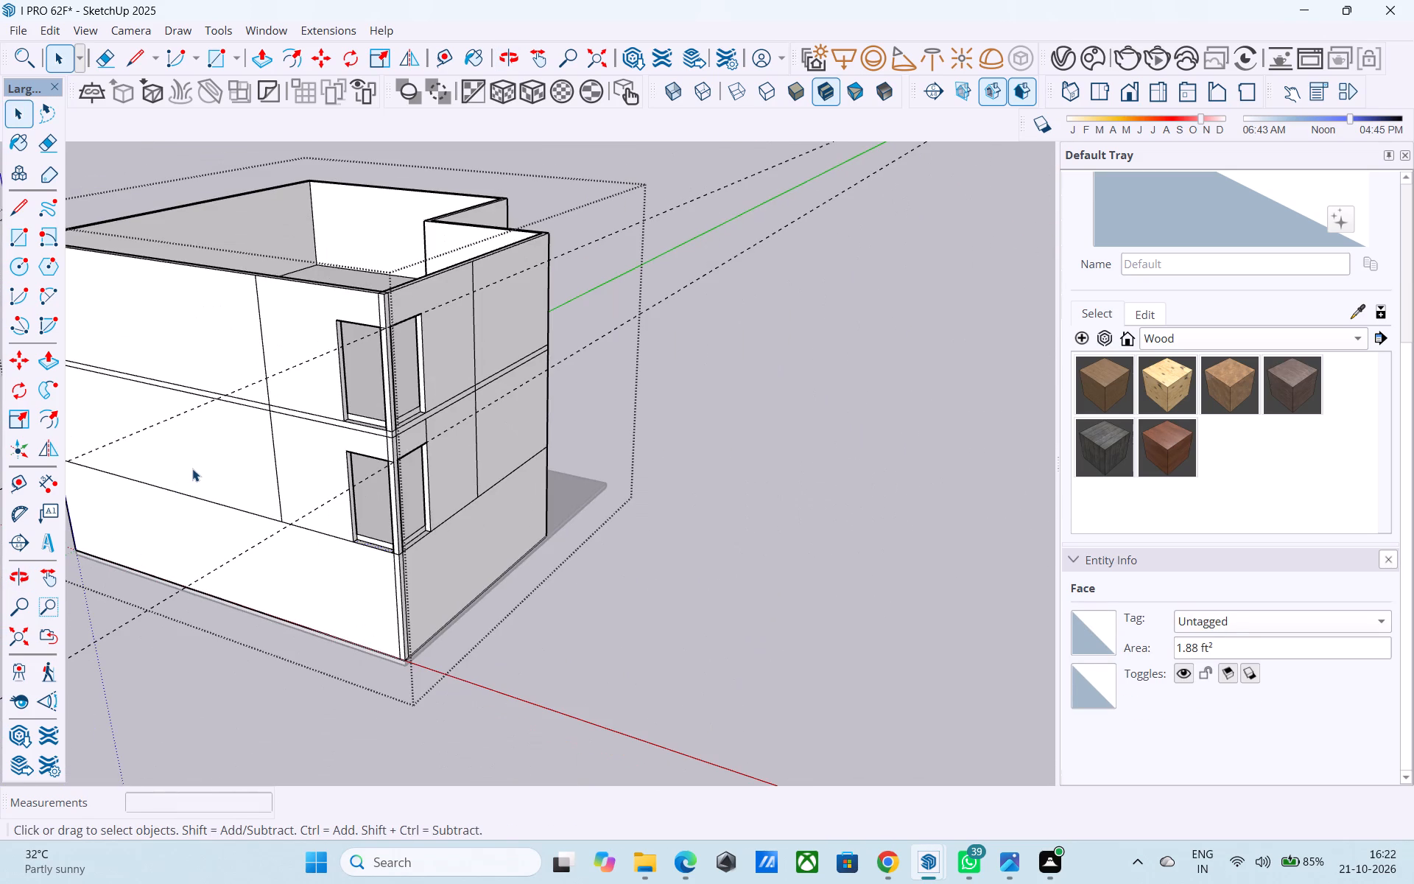
scroll(180, 457, "down", 4)
scroll(512, 379, "down", 3)
middle_click_drag(510, 397, 532, 283)
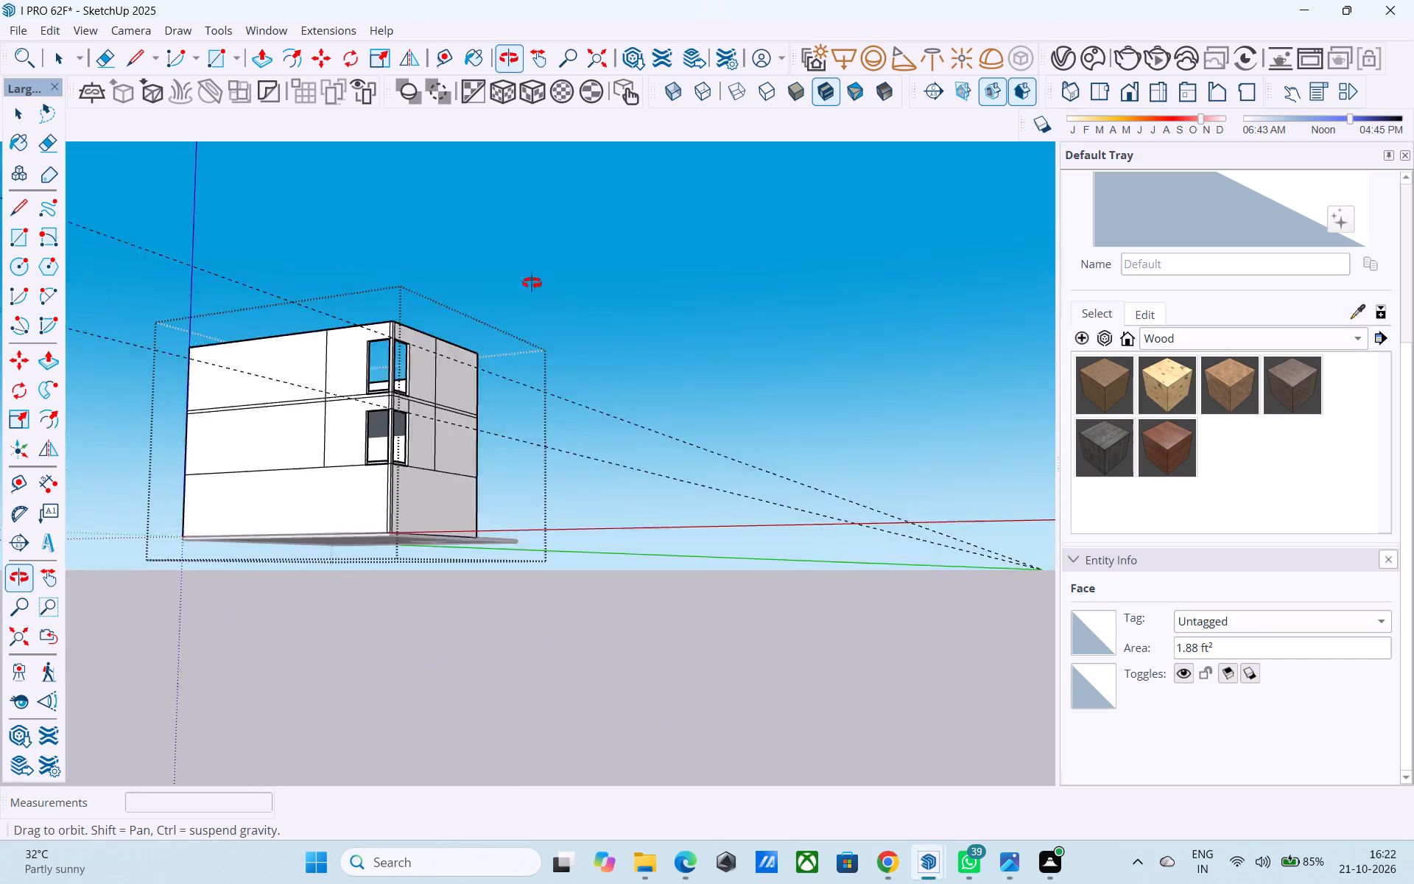
middle_click_drag(532, 283, 347, 513)
scroll(300, 483, "up", 4)
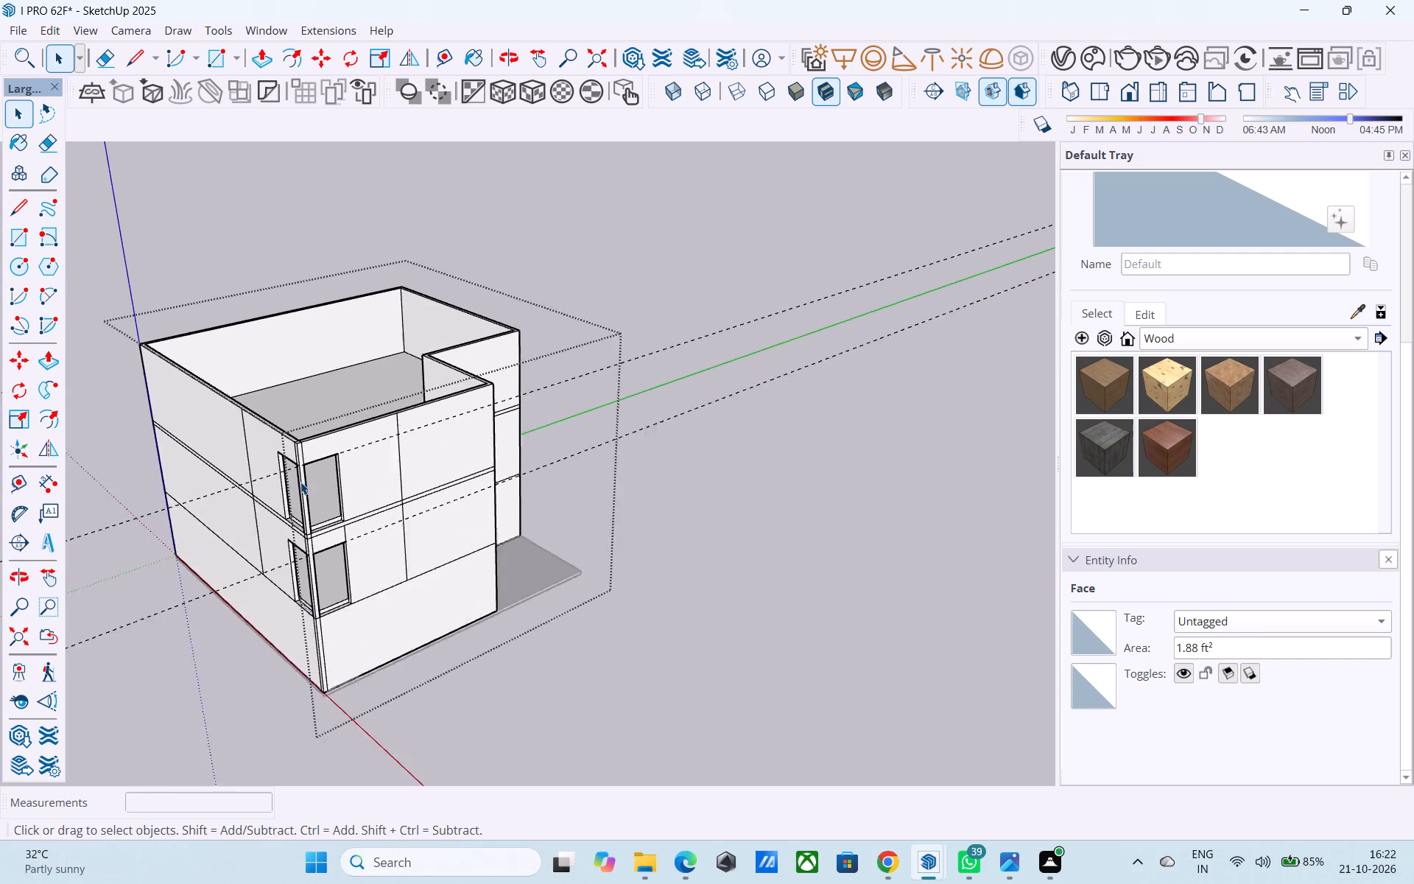
scroll(300, 482, "up", 2)
middle_click_drag(298, 502, 342, 406, "shift")
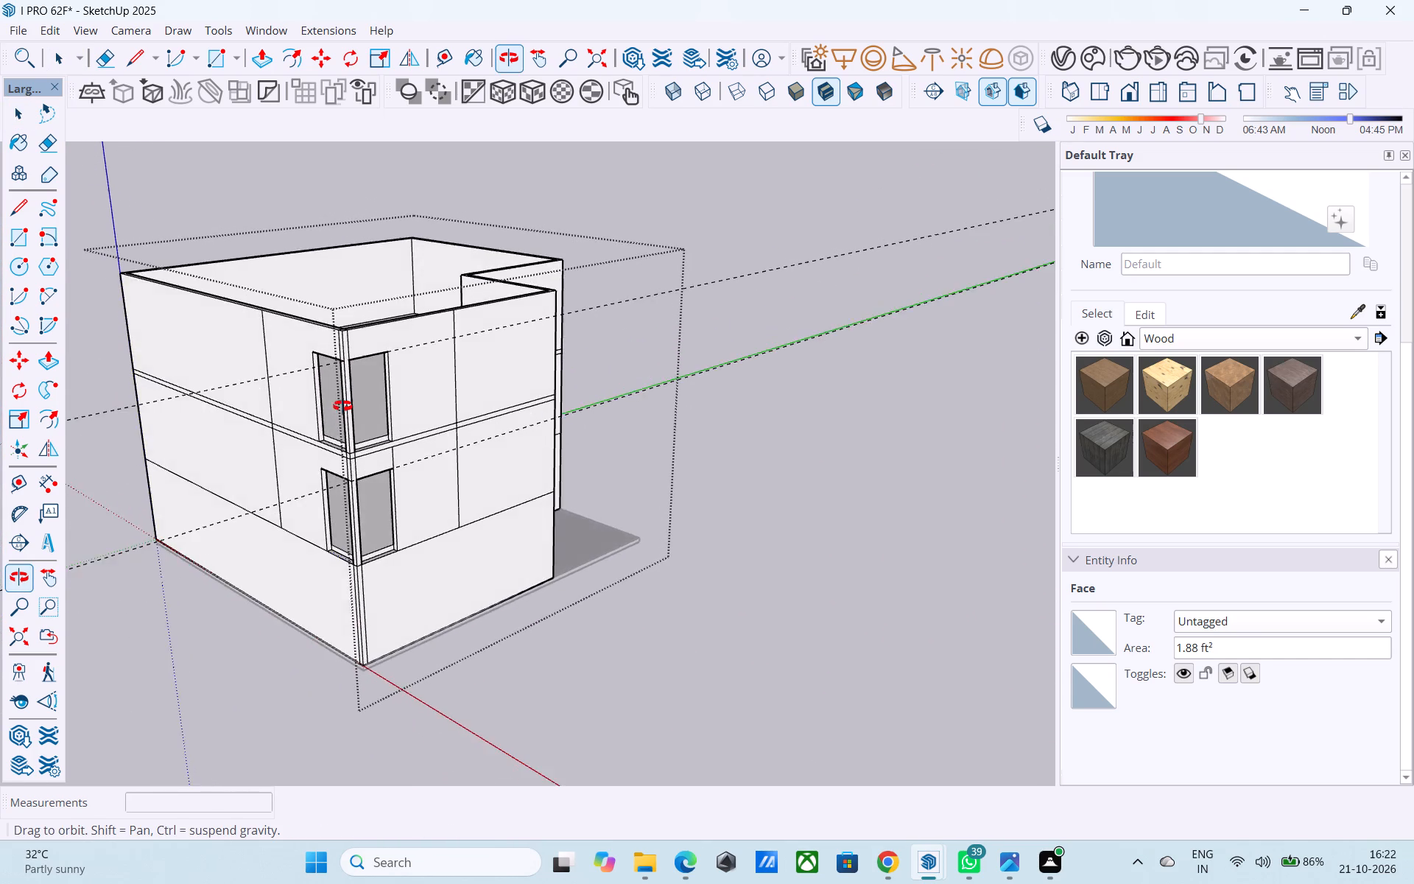
middle_click_drag(342, 406, 342, 404, "shift")
scroll(345, 420, "up", 4)
scroll(345, 423, "down", 2)
middle_click_drag(359, 383, 238, 489, "shift")
middle_click_drag(249, 494, 312, 457)
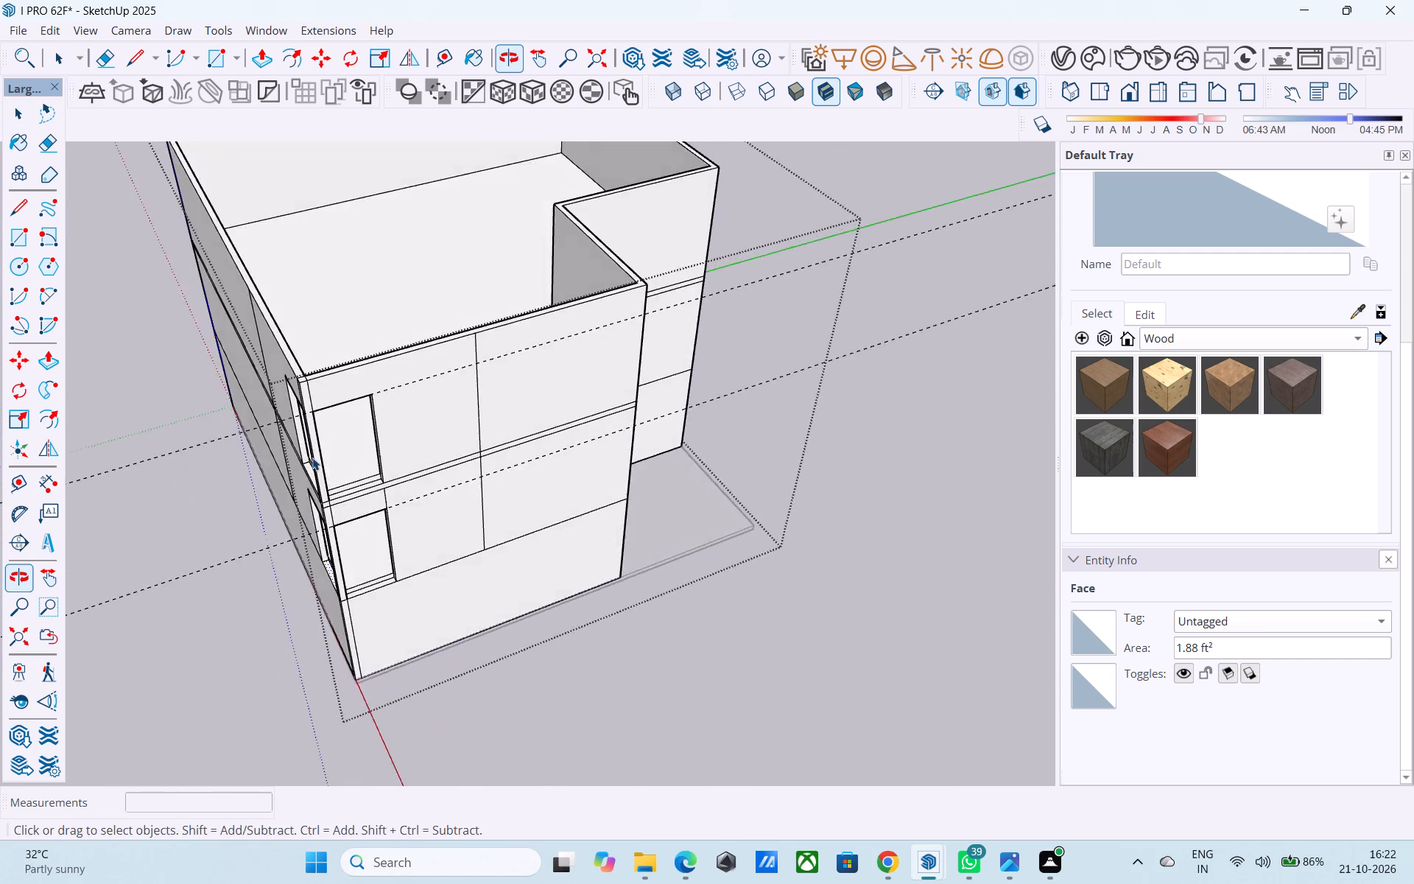
scroll(328, 483, "up", 5)
middle_click_drag(340, 479, 344, 445)
middle_click_drag(351, 527, 362, 513)
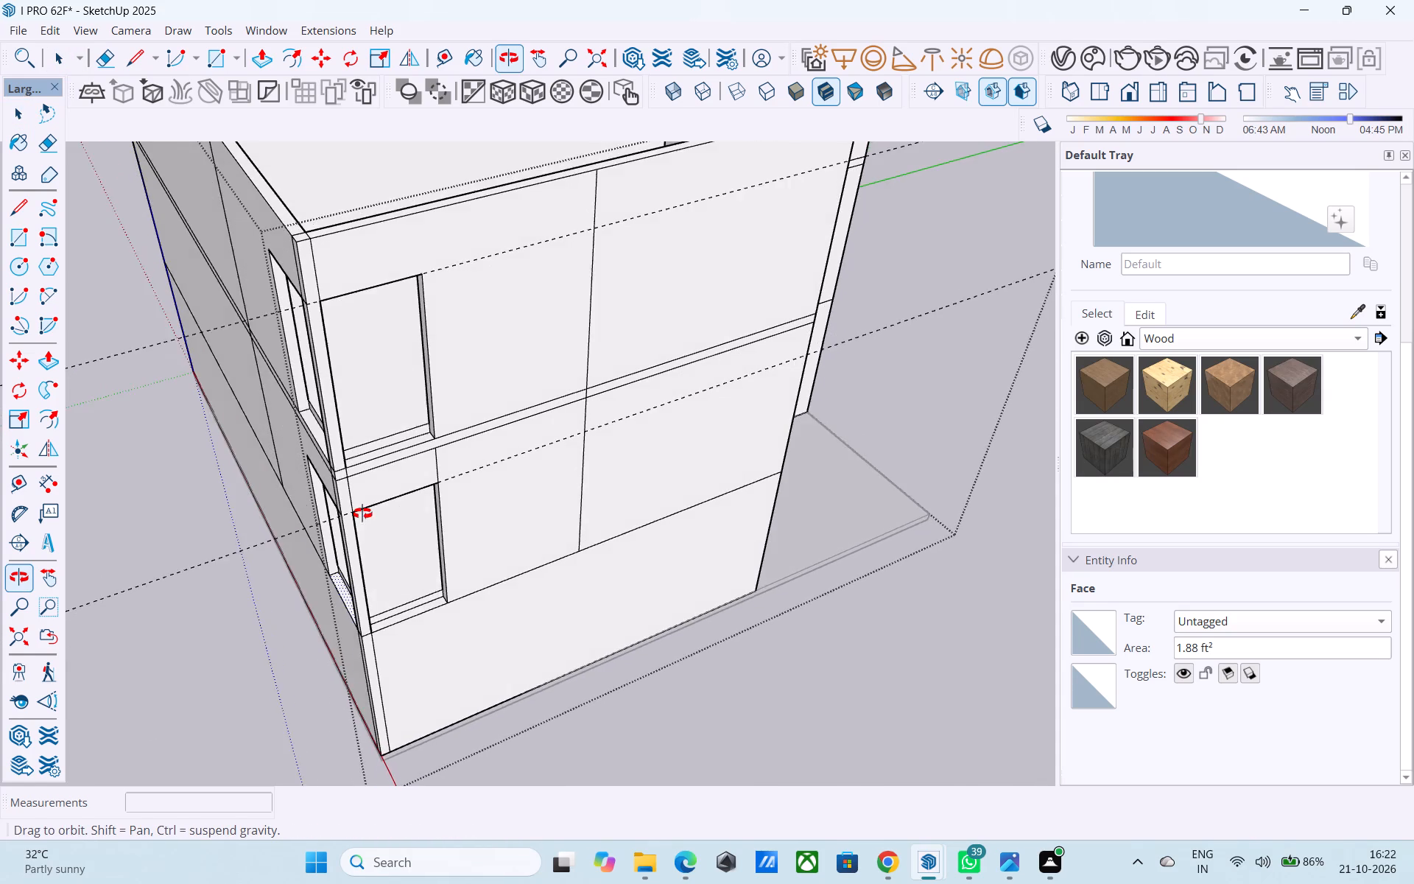
middle_click_drag(362, 513, 397, 640)
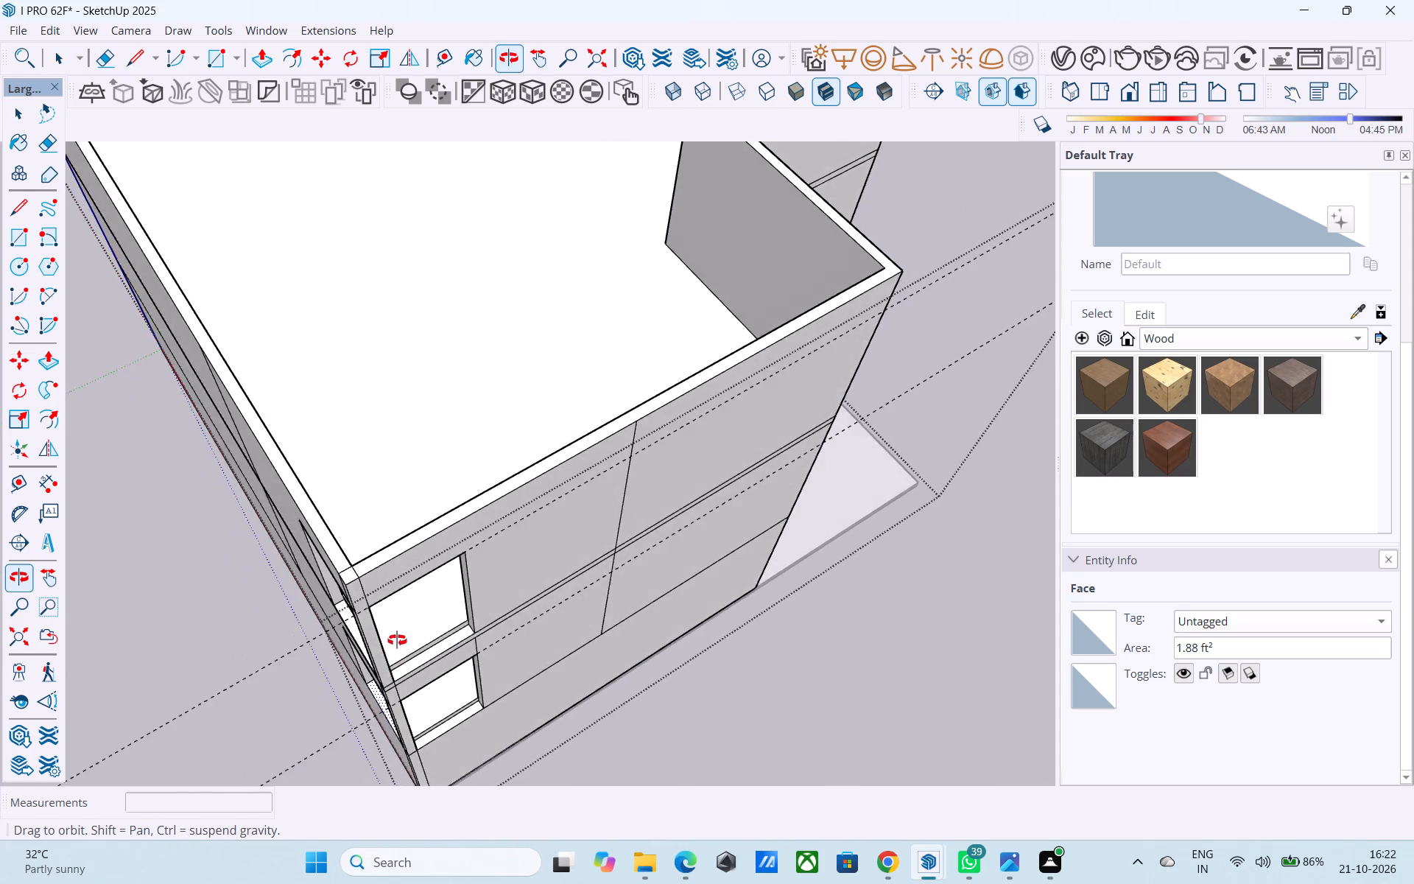
middle_click_drag(397, 640, 412, 511)
Draw two 4' lines on the middle storey's floor to close a 4' by 4' square inside the corner openings.
scroll(425, 546, "up", 8)
middle_click_drag(409, 551, 423, 530)
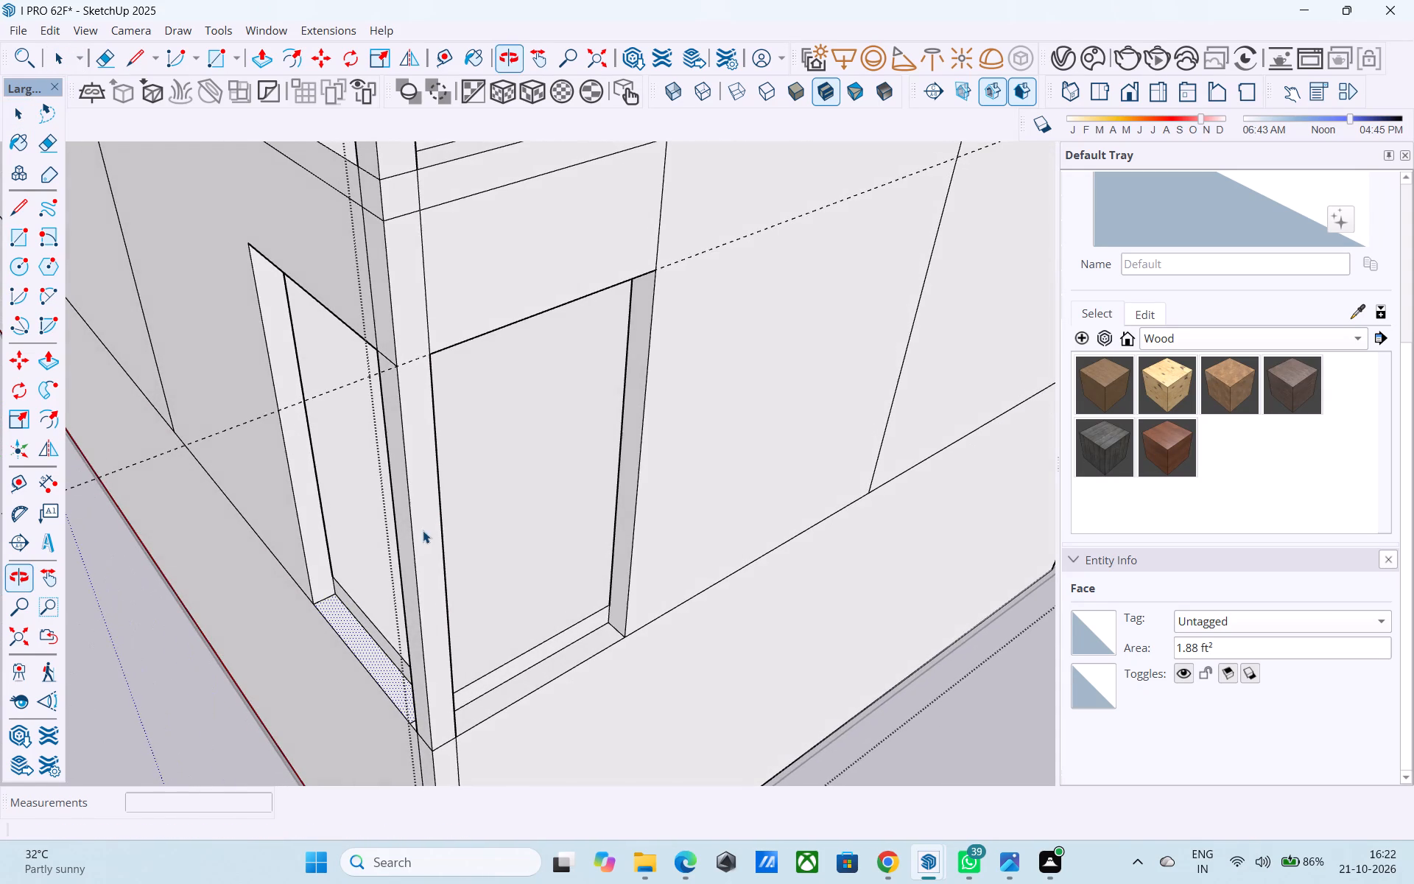
key("l")
left_click(336, 578)
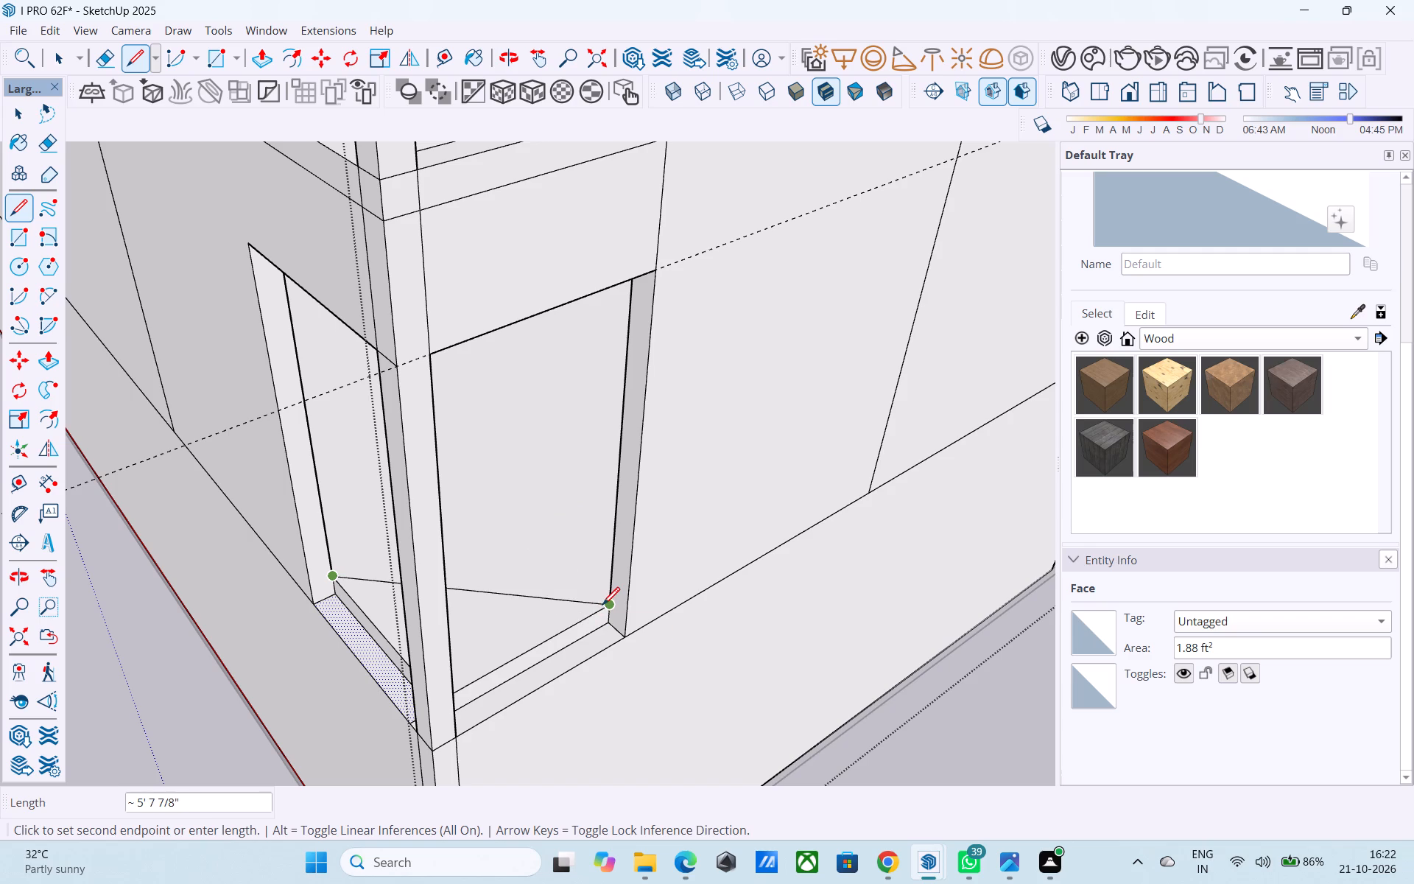
left_click(488, 497)
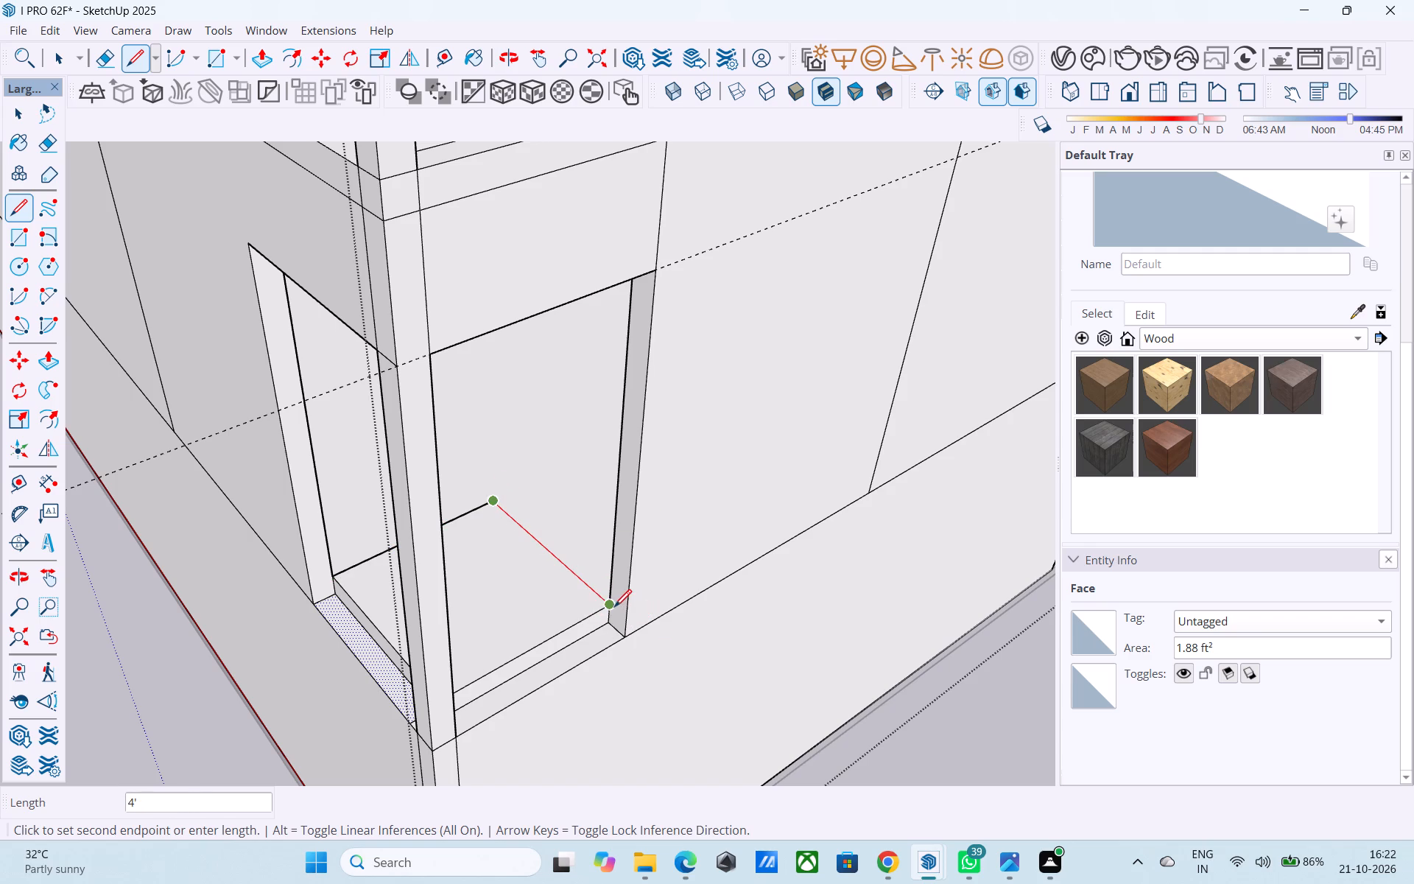
left_click(613, 608)
Select the 4' by 4' square on the middle storey's floor and examine its place in the building from several angles.
key("space")
left_click(554, 593)
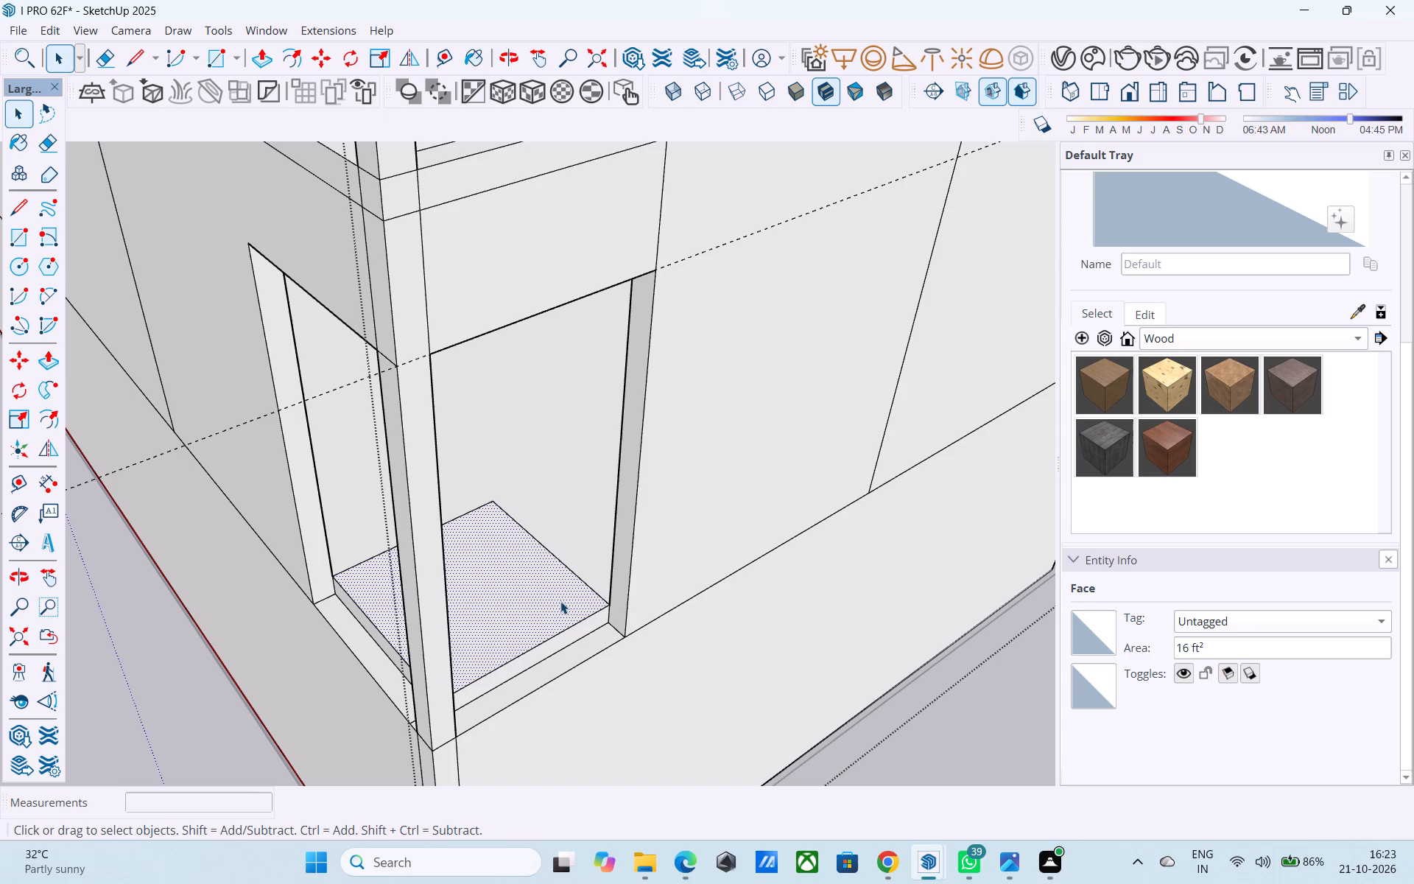
scroll(395, 561, "down", 9)
middle_click_drag(393, 621, 431, 513)
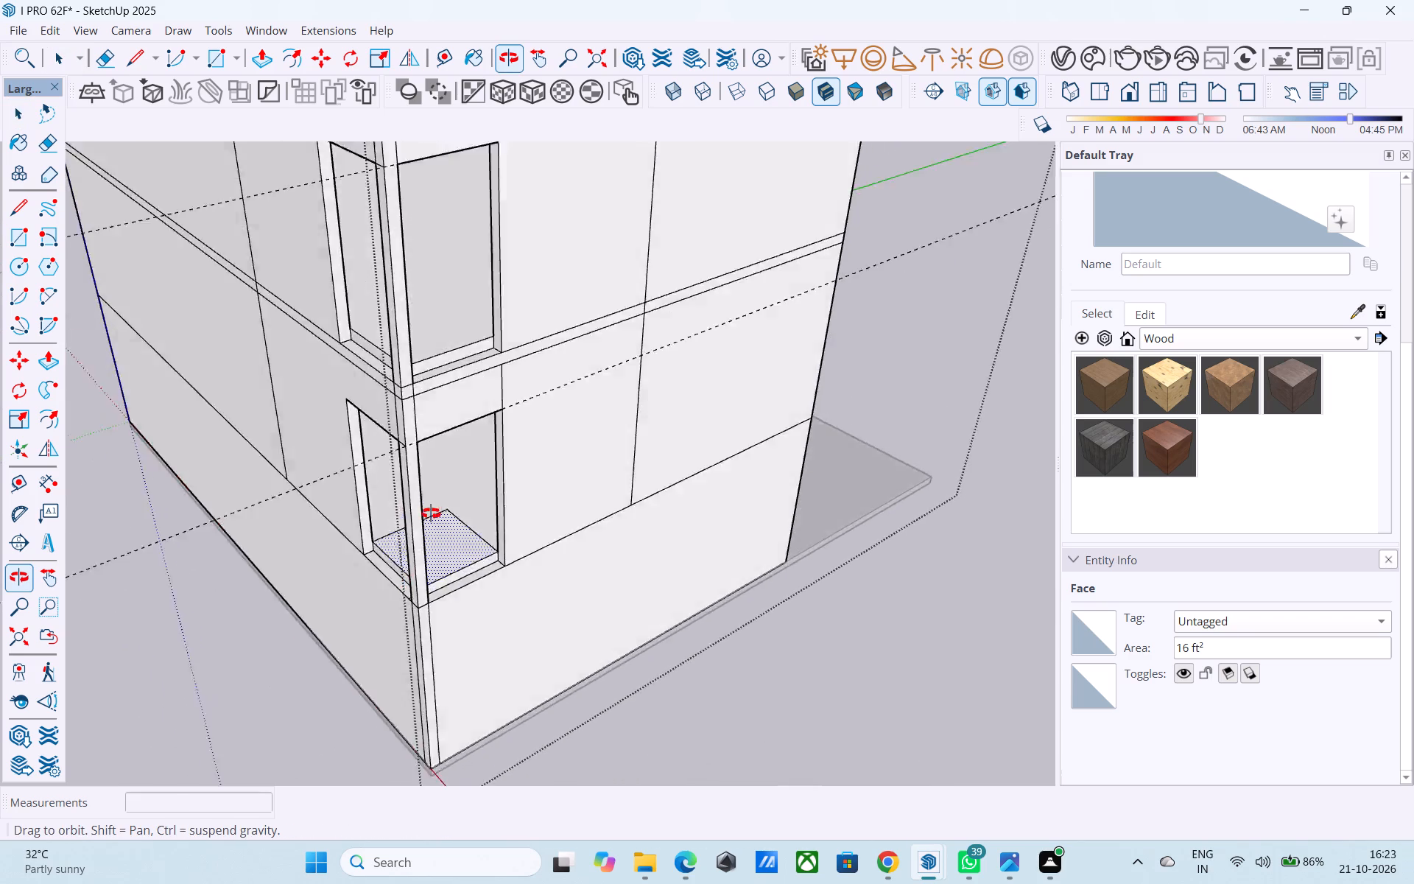
middle_click_drag(431, 513, 386, 653)
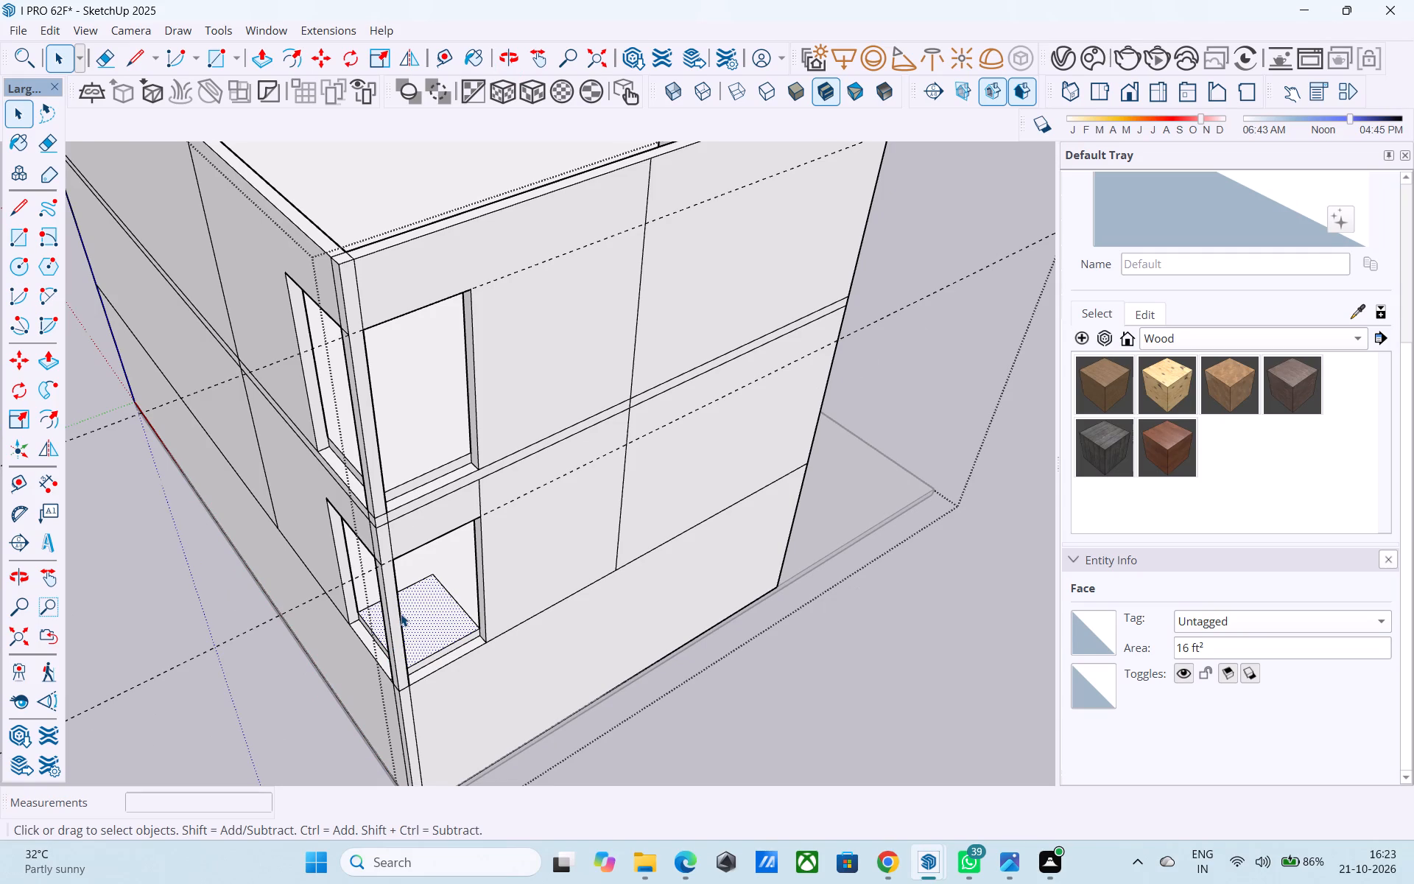
middle_click_drag(401, 614, 452, 568)
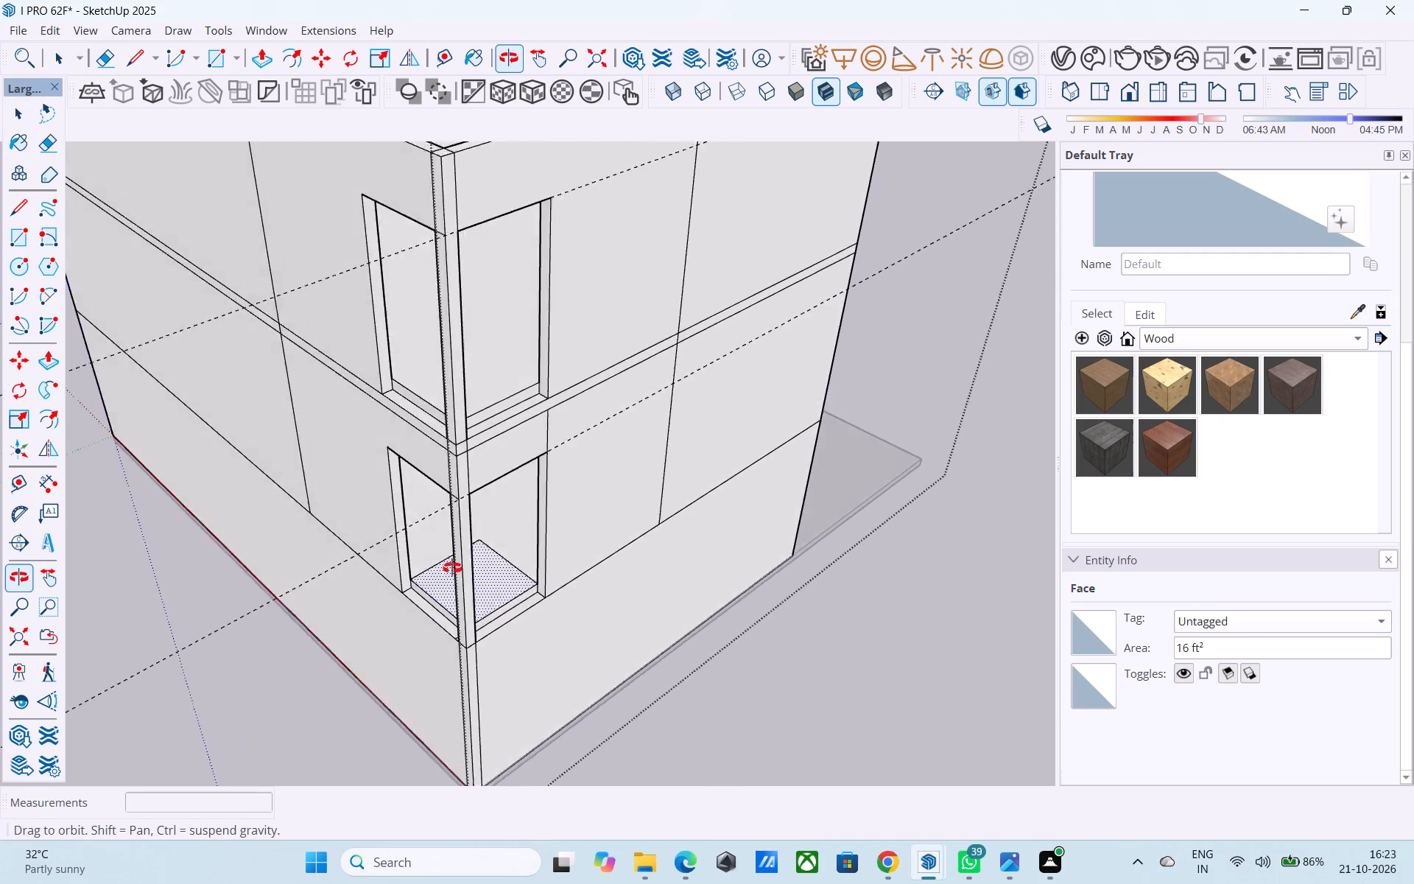
middle_click_drag(452, 568, 431, 496)
scroll(647, 469, "down", 4)
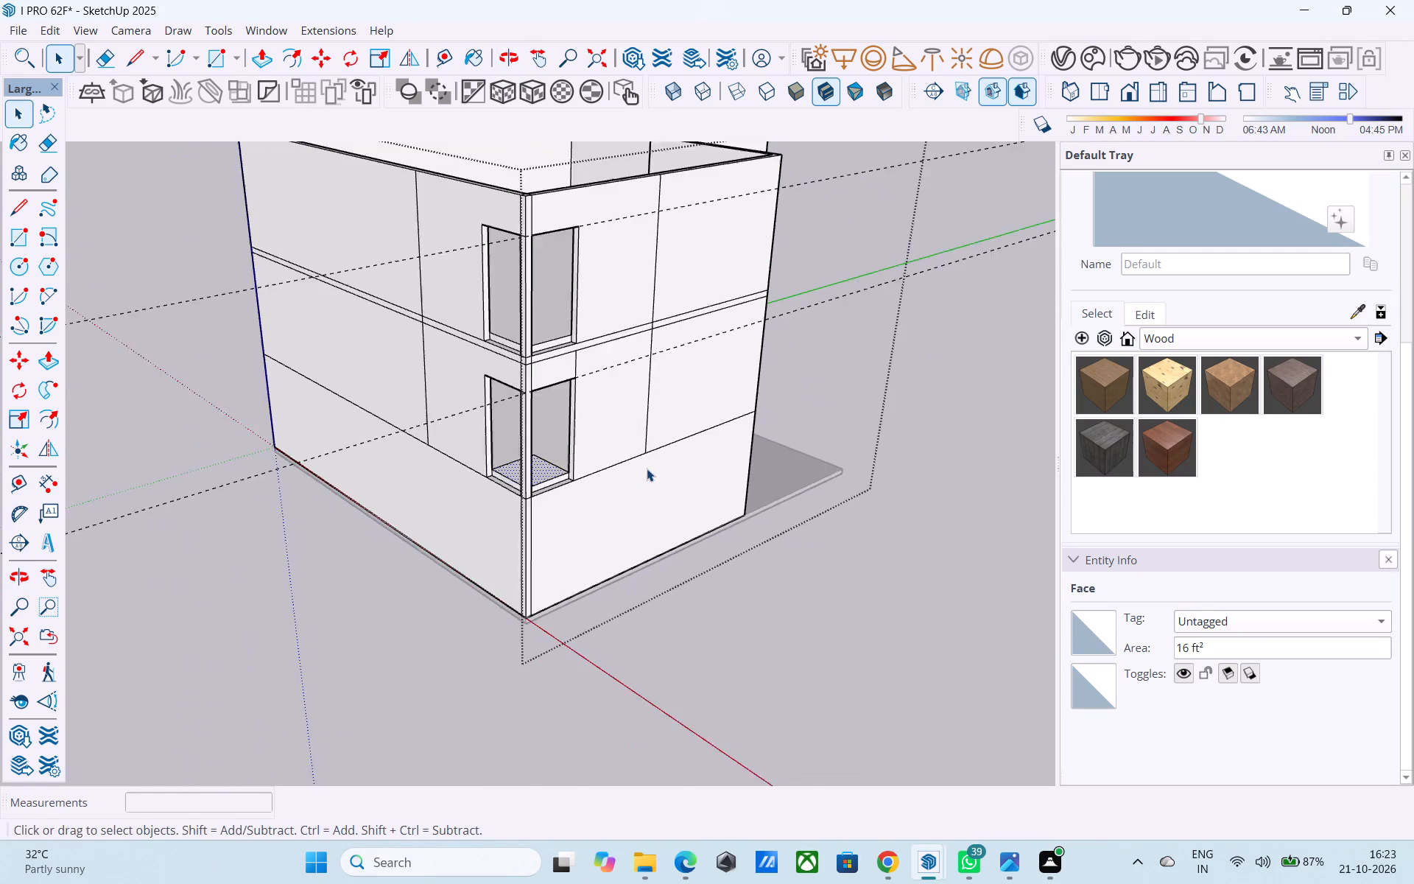
scroll(647, 469, "down", 2)
middle_click_drag(629, 479, 366, 593)
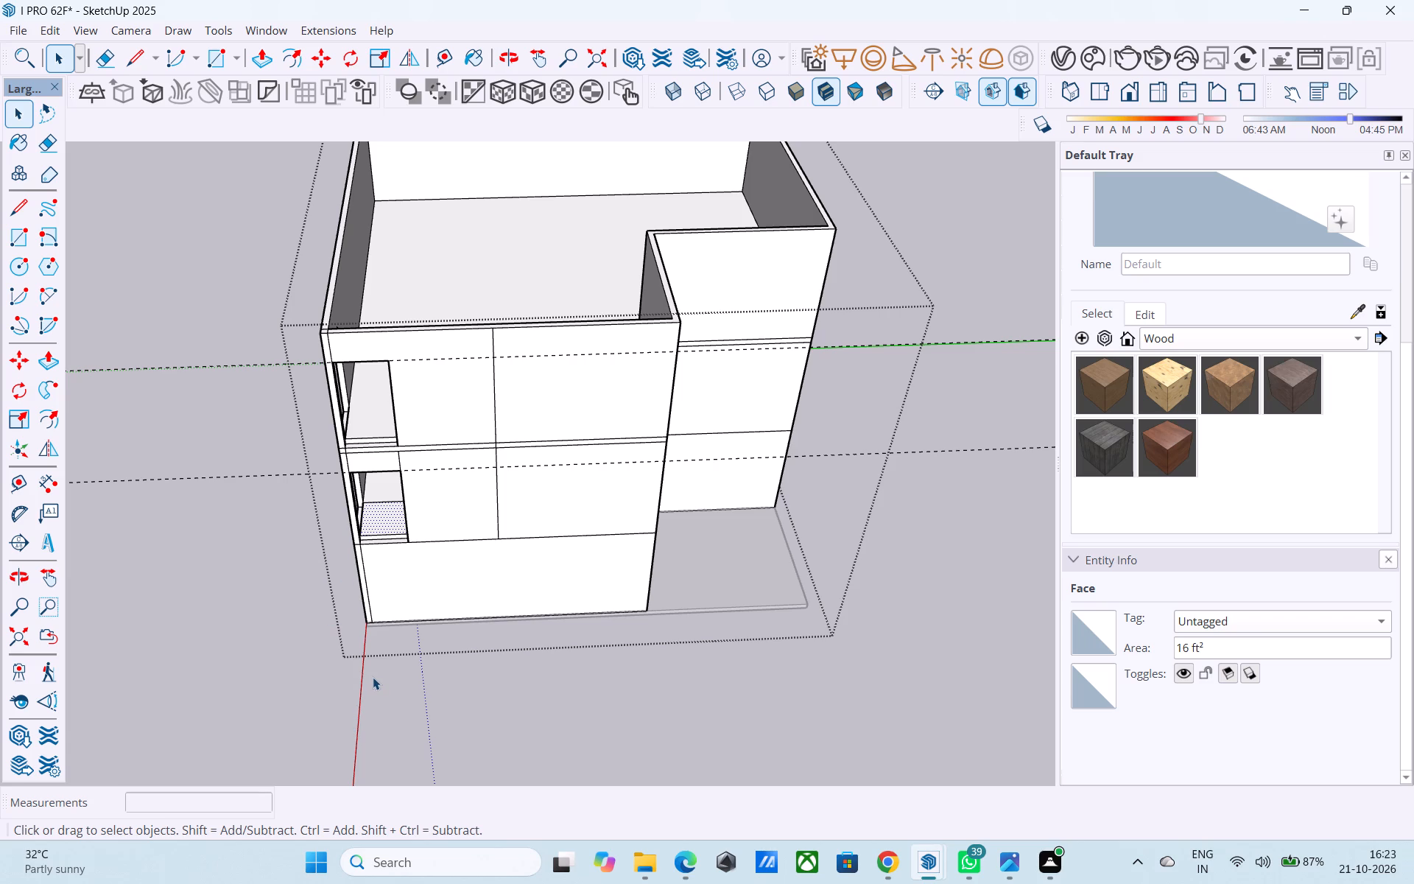
scroll(373, 677, "down", 6)
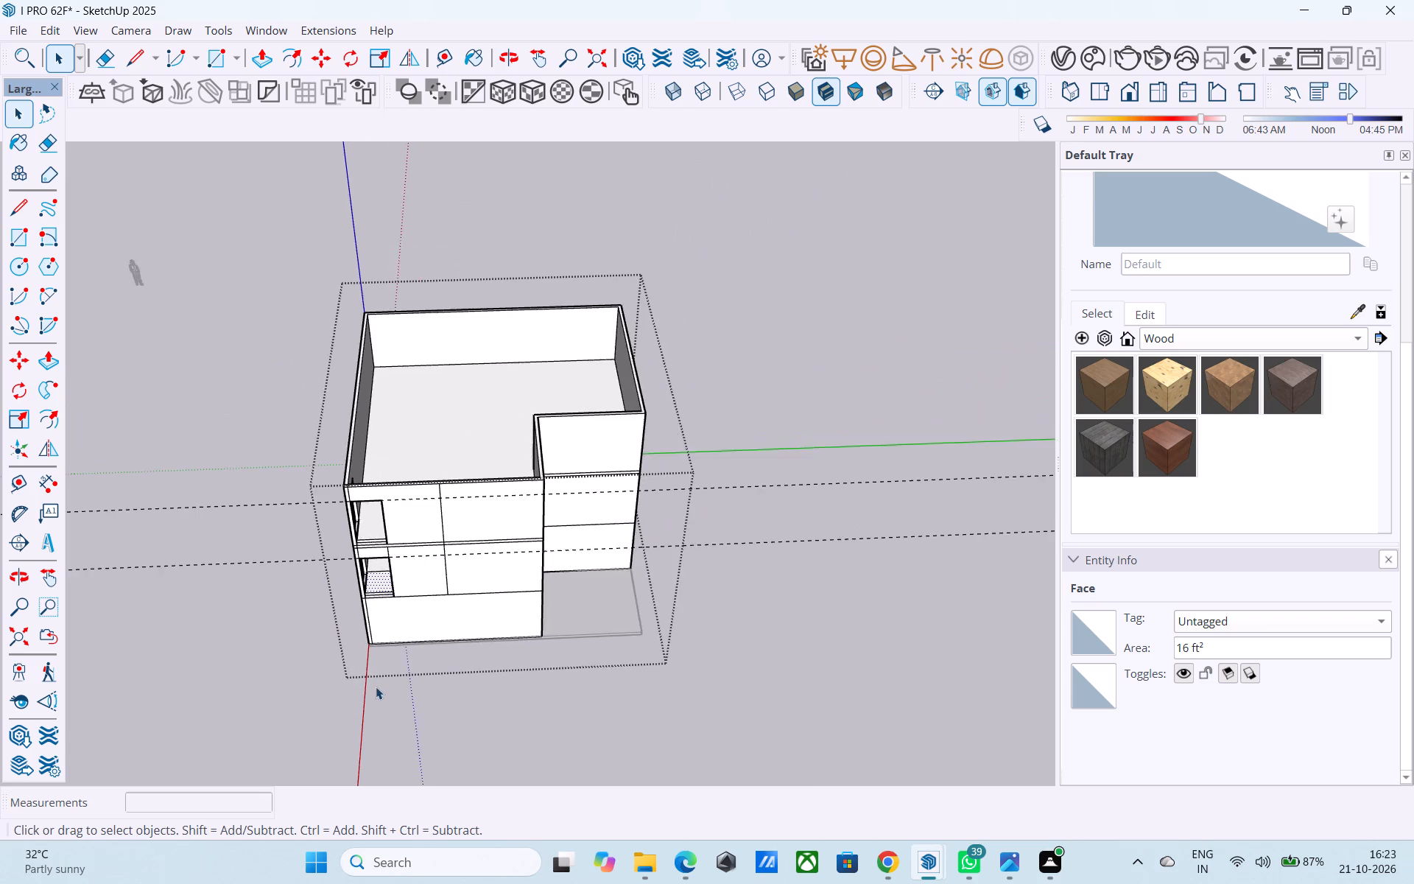
scroll(376, 687, "down", 3)
middle_click_drag(376, 687, 561, 498)
scroll(561, 498, "up", 9)
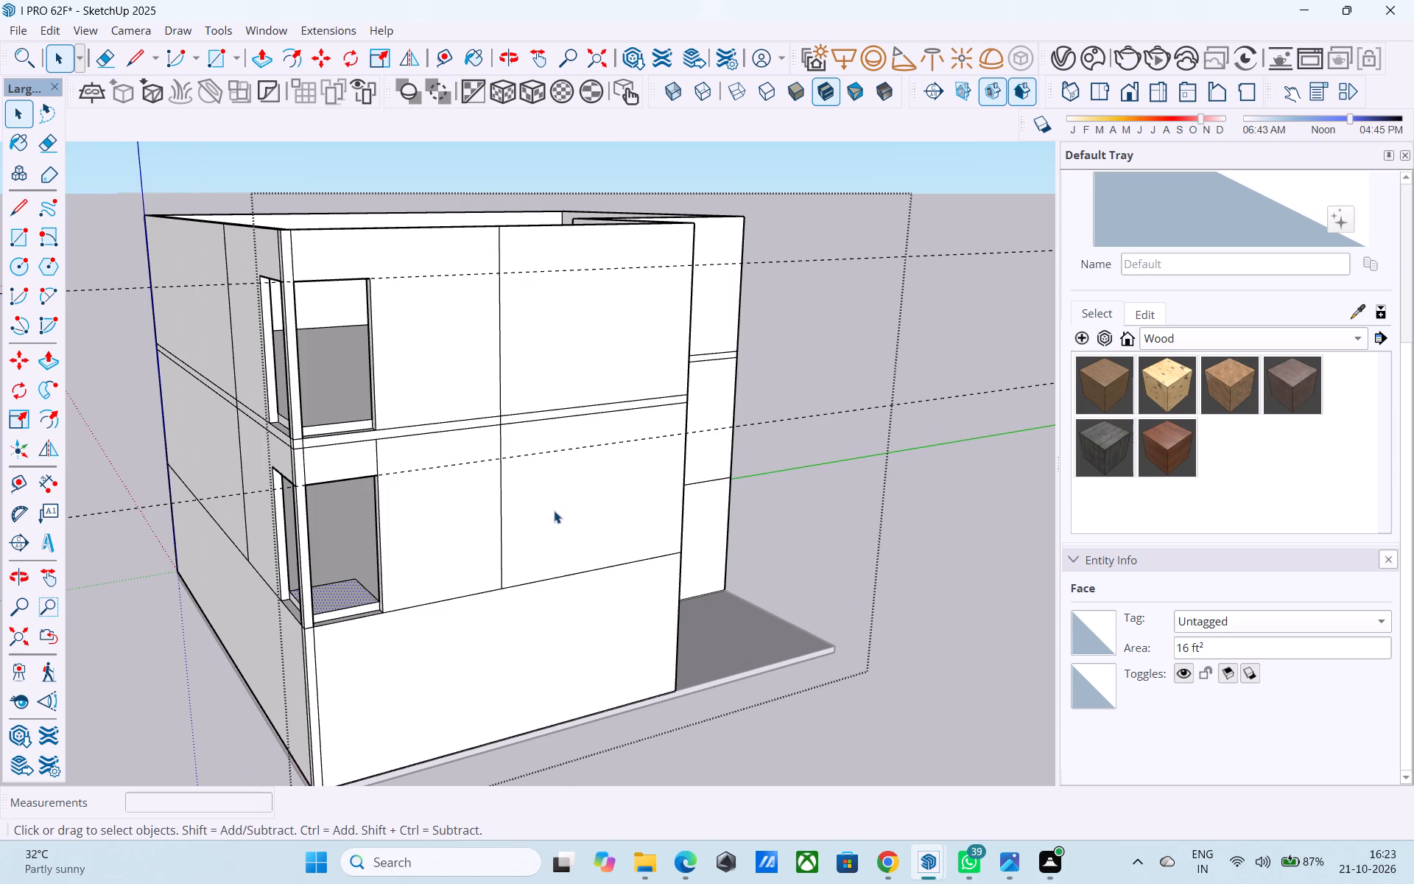
Reverse the middle storey's ceiling face, seen from below through the corner openings.
middle_click_drag(438, 558, 594, 358)
middle_click_drag(613, 313, 508, 467)
scroll(443, 407, "up", 10)
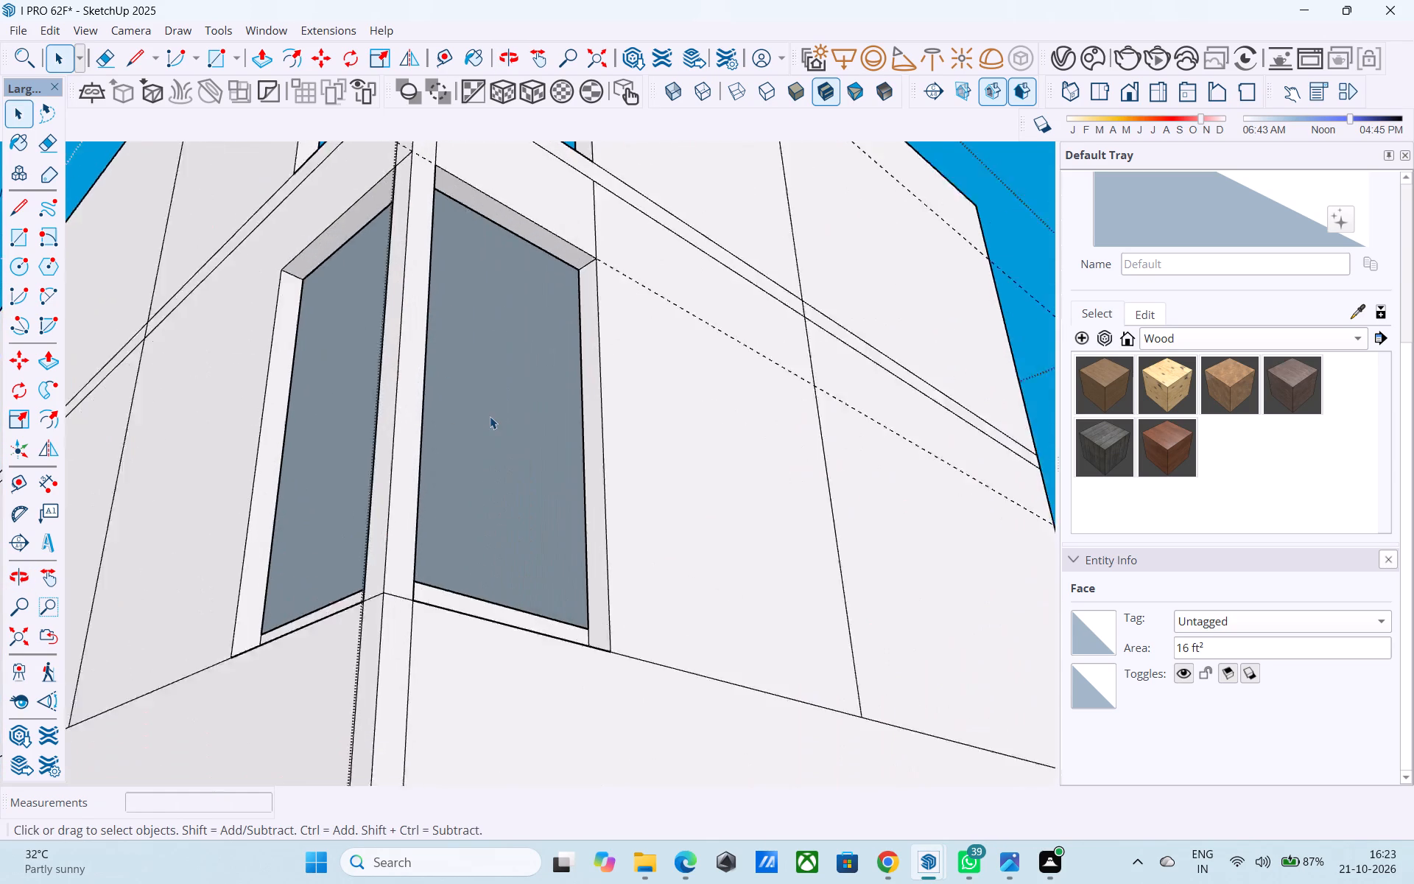
scroll(490, 416, "up", 2)
middle_click_drag(504, 418, 528, 448)
left_click(528, 448)
right_click(530, 446)
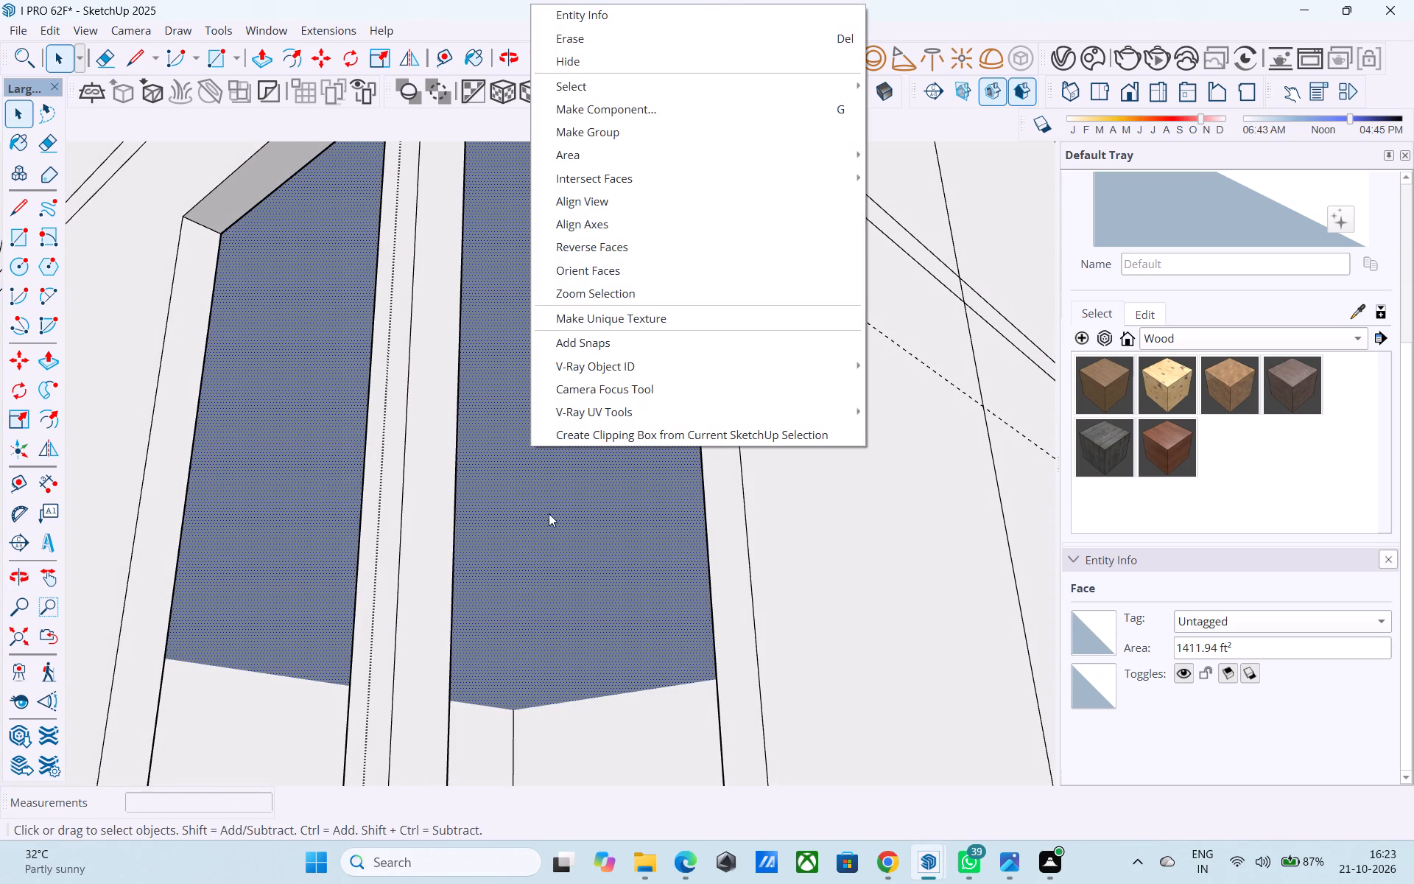
left_click(636, 249)
Examine the whole building and how the corner openings on both storeys line up, from above, below and both walls.
scroll(618, 374, "down", 4)
middle_click_drag(588, 406, 538, 763)
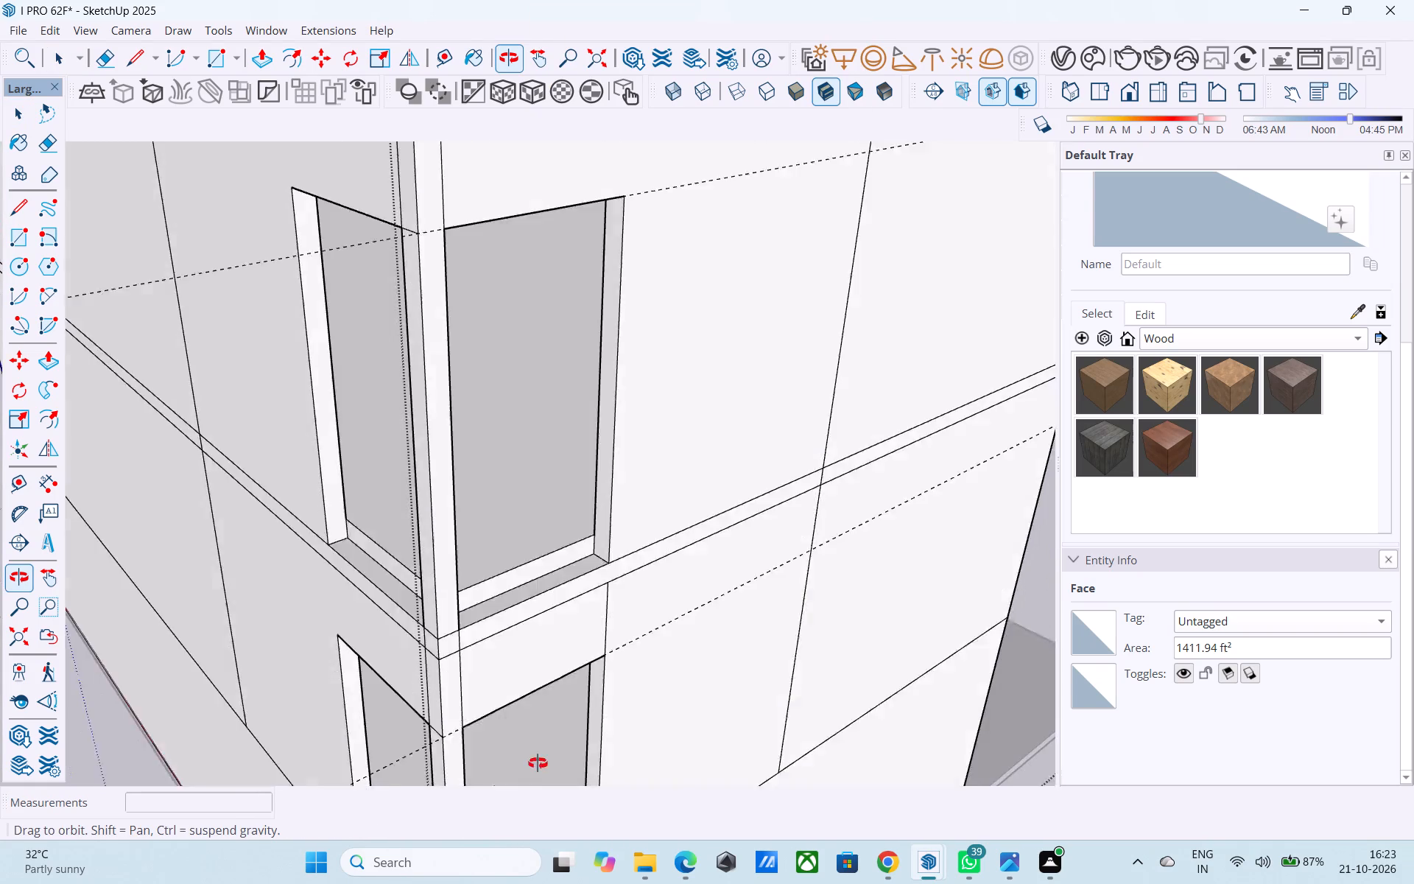
middle_click_drag(538, 763, 533, 456)
scroll(545, 423, "down", 10)
middle_click_drag(607, 481, 627, 583)
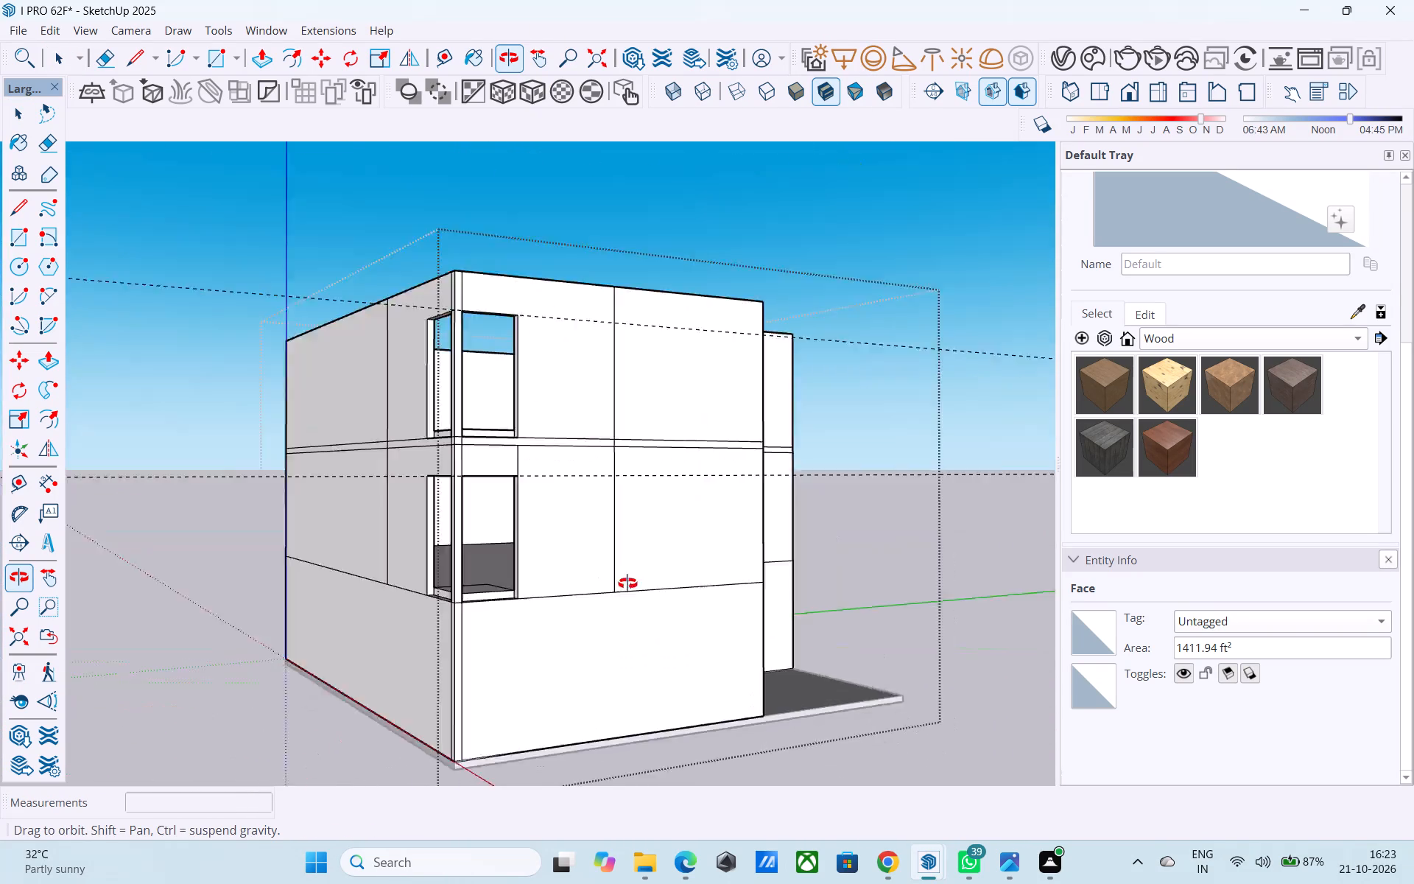
middle_click_drag(627, 583, 486, 769)
middle_click_drag(580, 600, 490, 667, "shift")
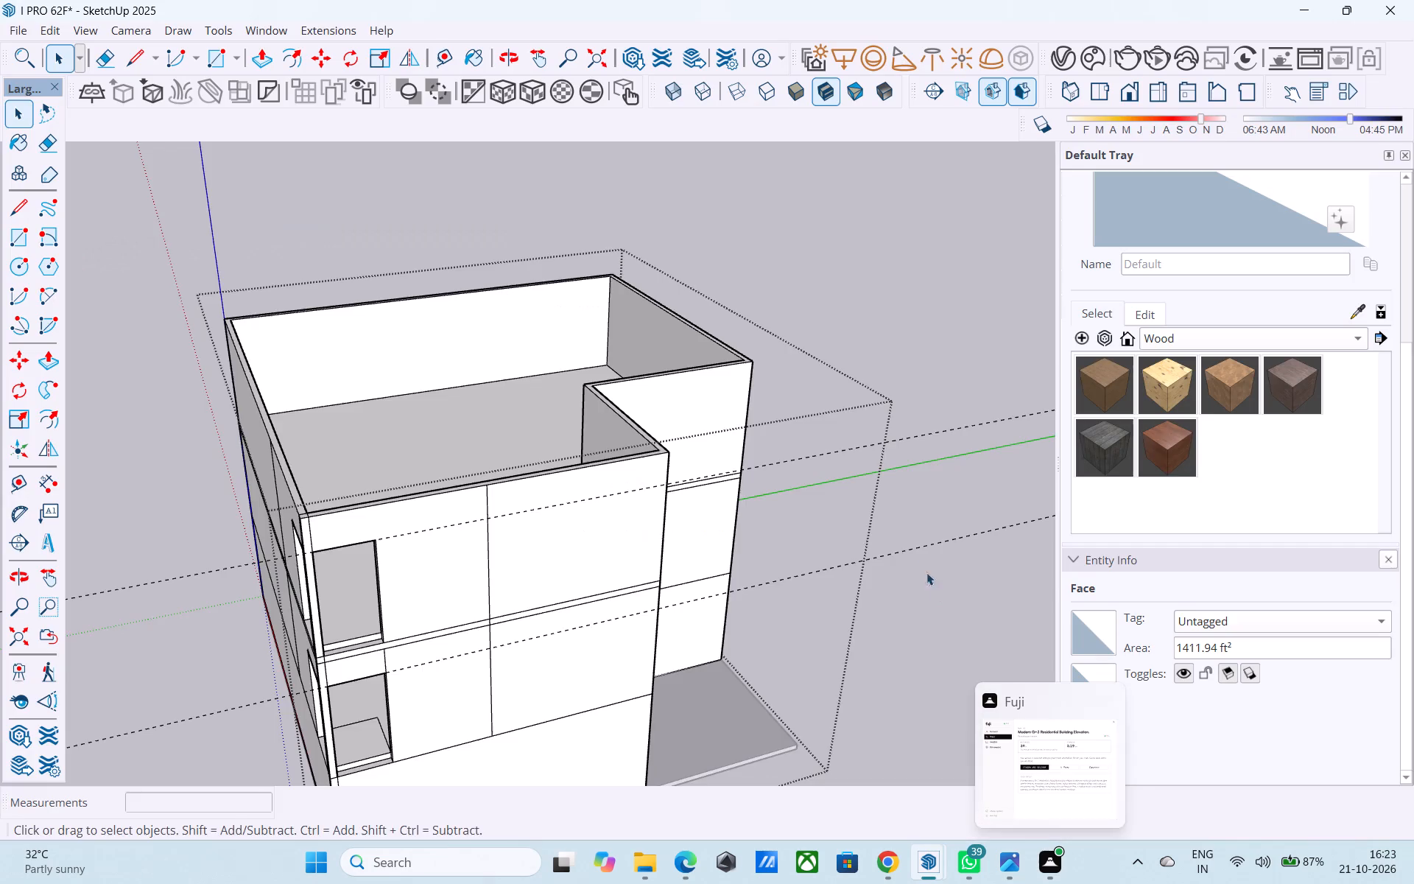
scroll(797, 530, "down", 3)
middle_click_drag(797, 530, 800, 418)
scroll(689, 440, "up", 4)
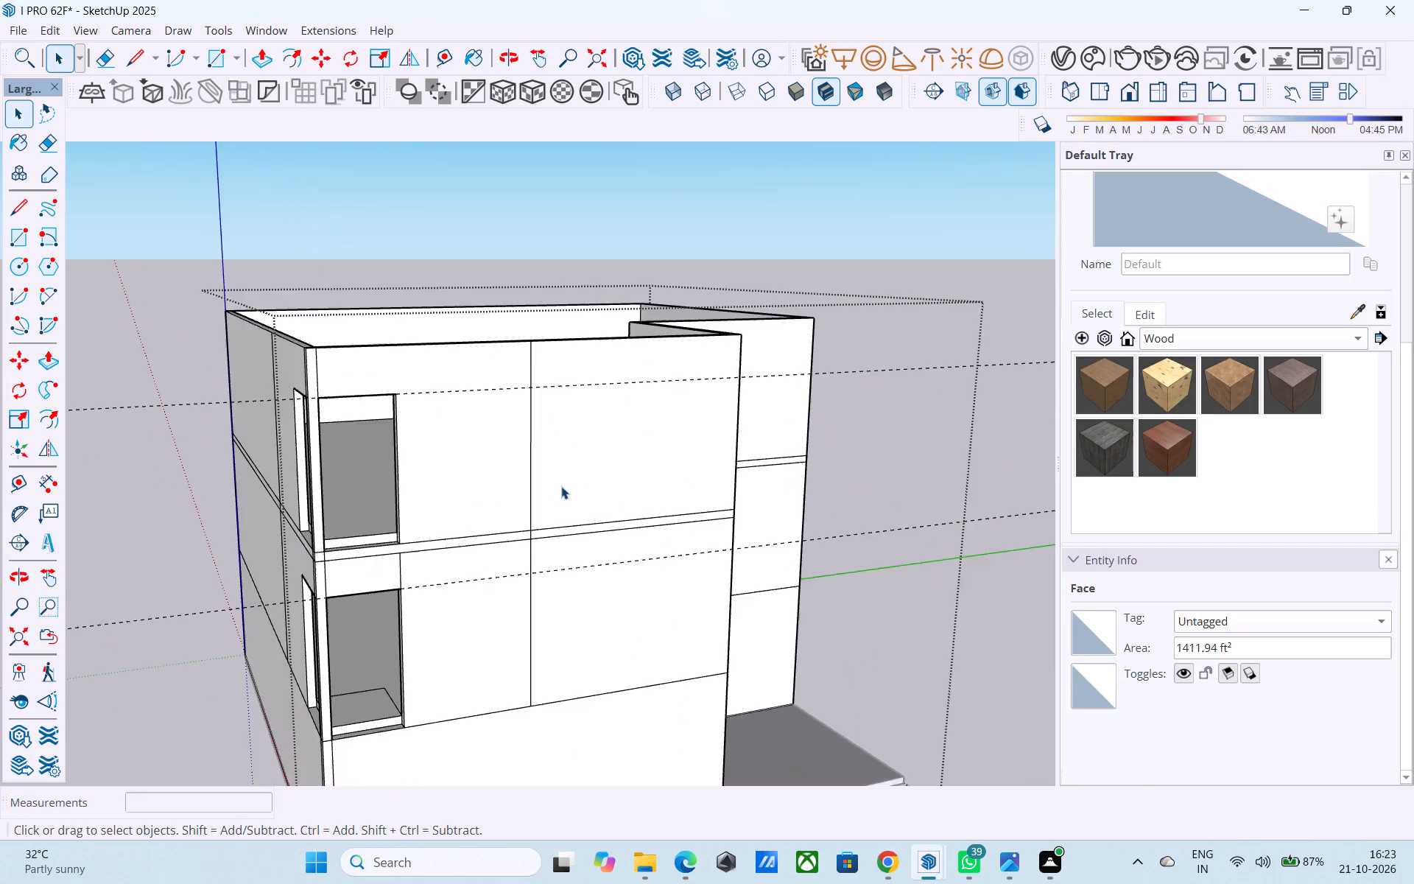
scroll(561, 486, "up", 1)
scroll(566, 486, "down", 6)
middle_click_drag(544, 471, 844, 522)
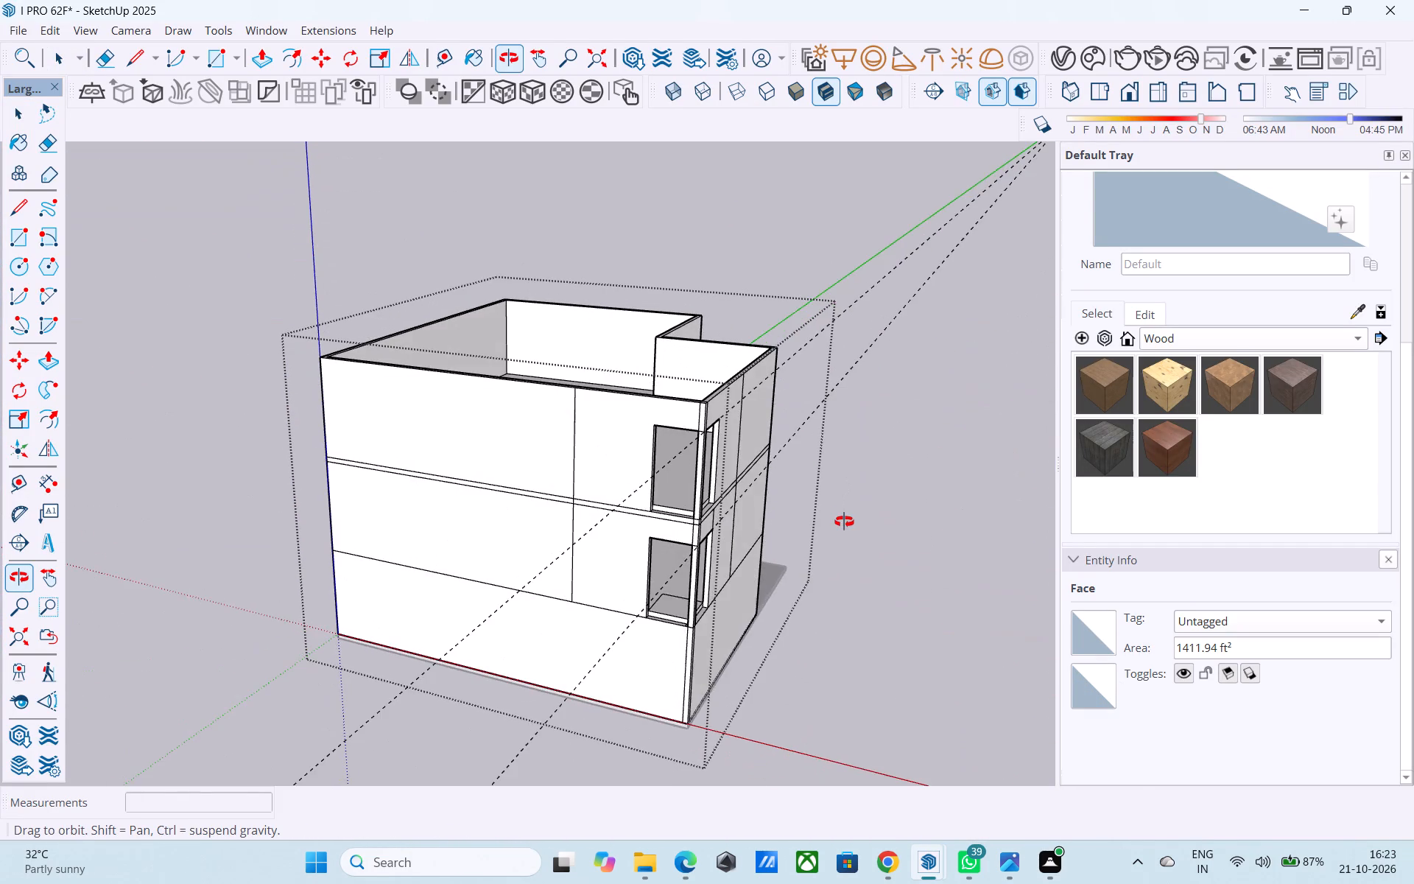
middle_click_drag(844, 522, 757, 518)
scroll(770, 451, "up", 5)
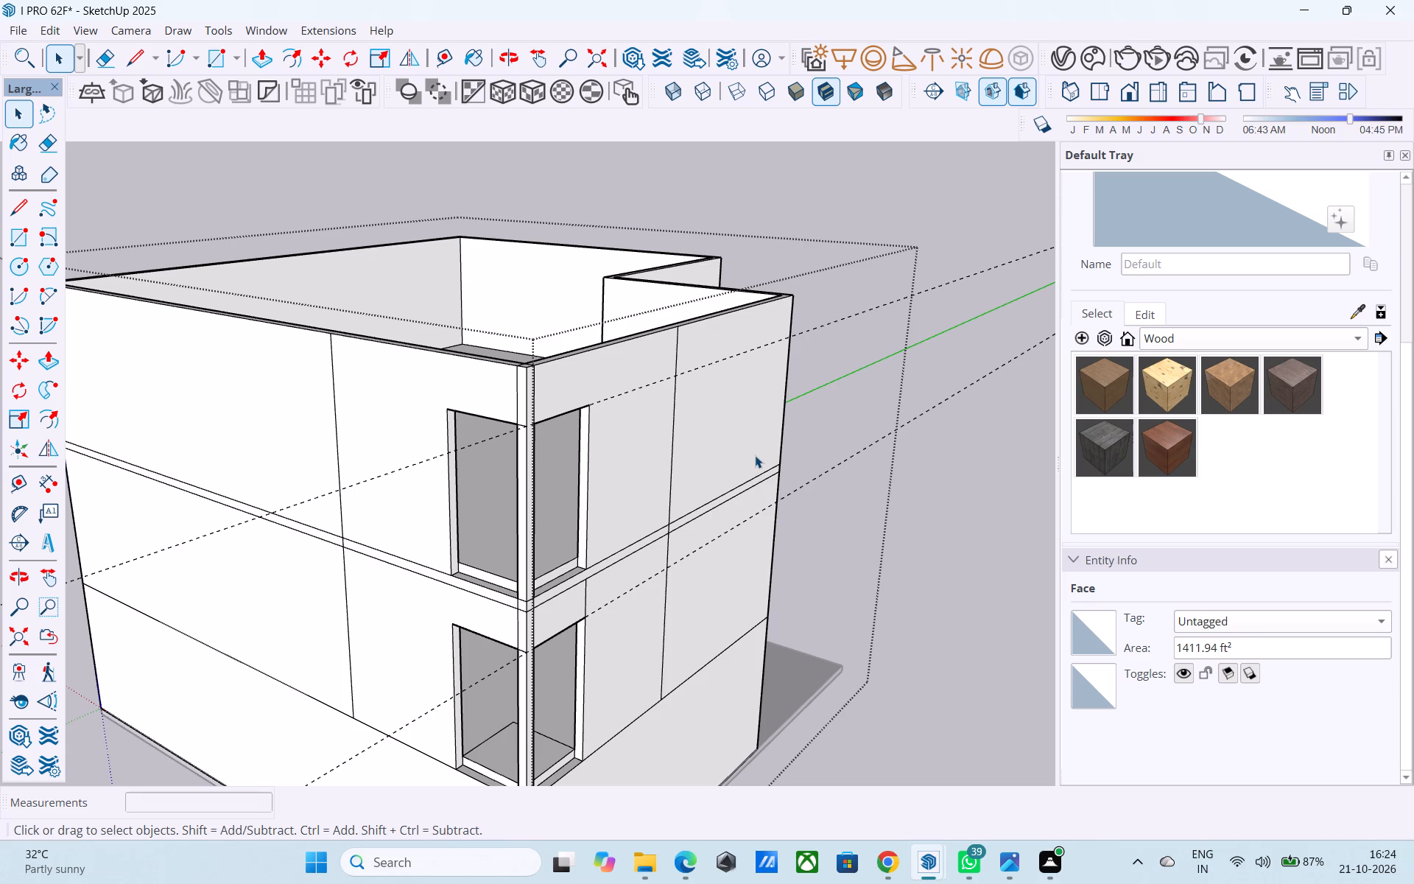
middle_click_drag(722, 455, 687, 455)
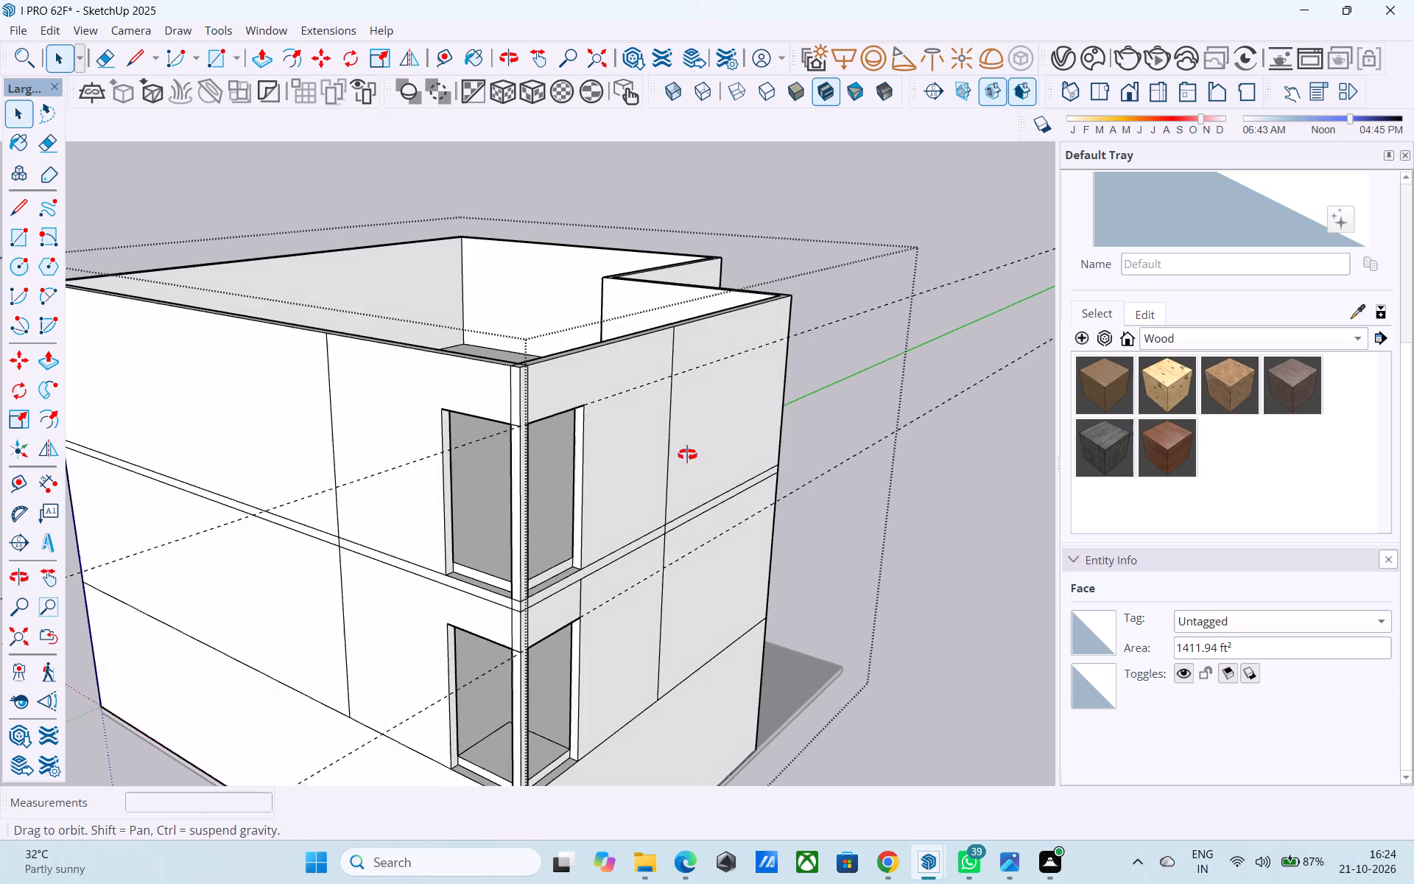
middle_click_drag(687, 455, 676, 461)
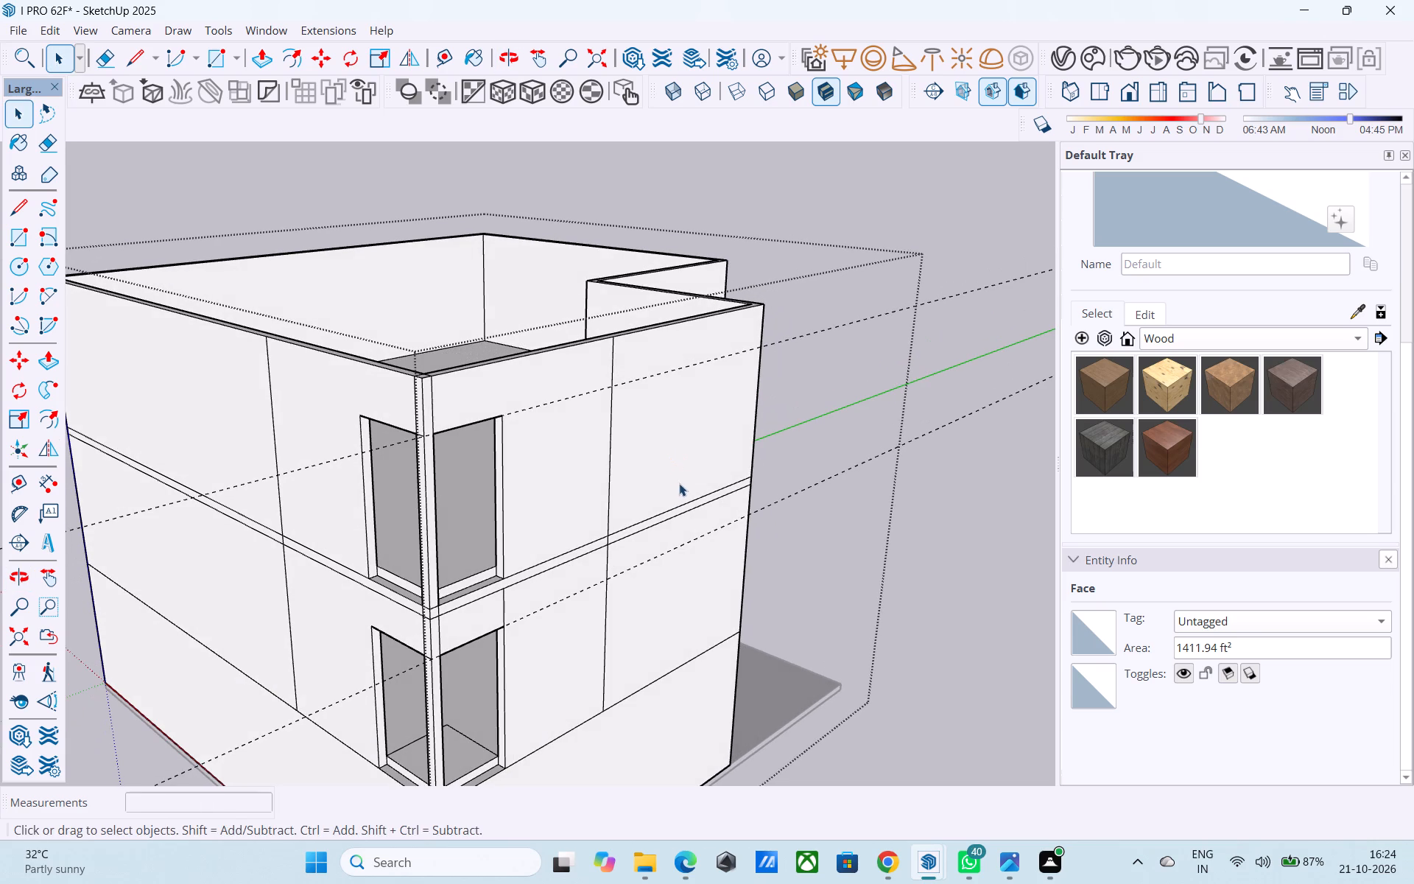
middle_click_drag(632, 518, 622, 472)
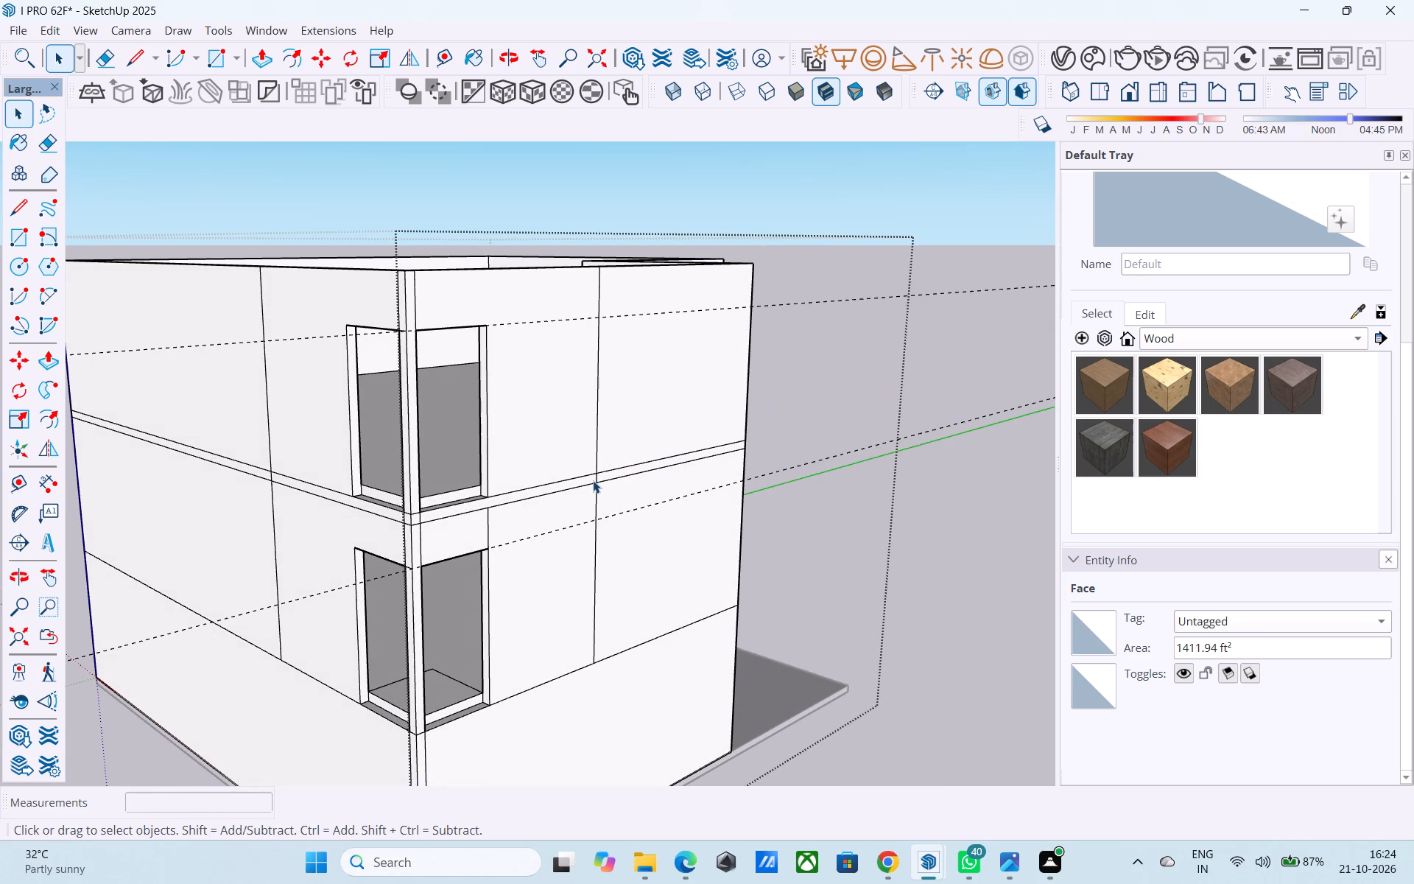
scroll(593, 480, "up", 1)
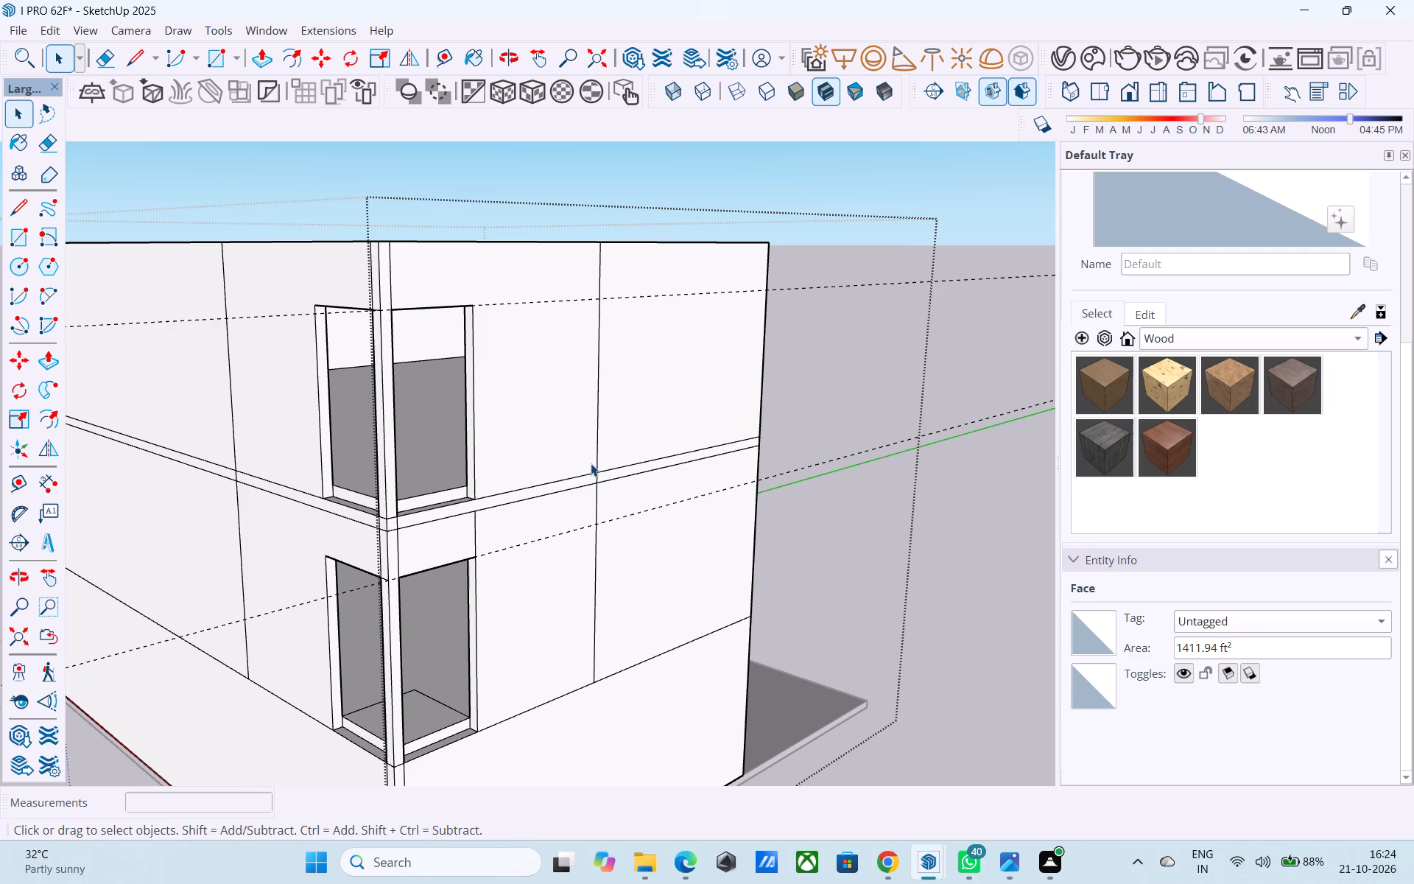
middle_click_drag(568, 452, 516, 416)
scroll(519, 412, "down", 1)
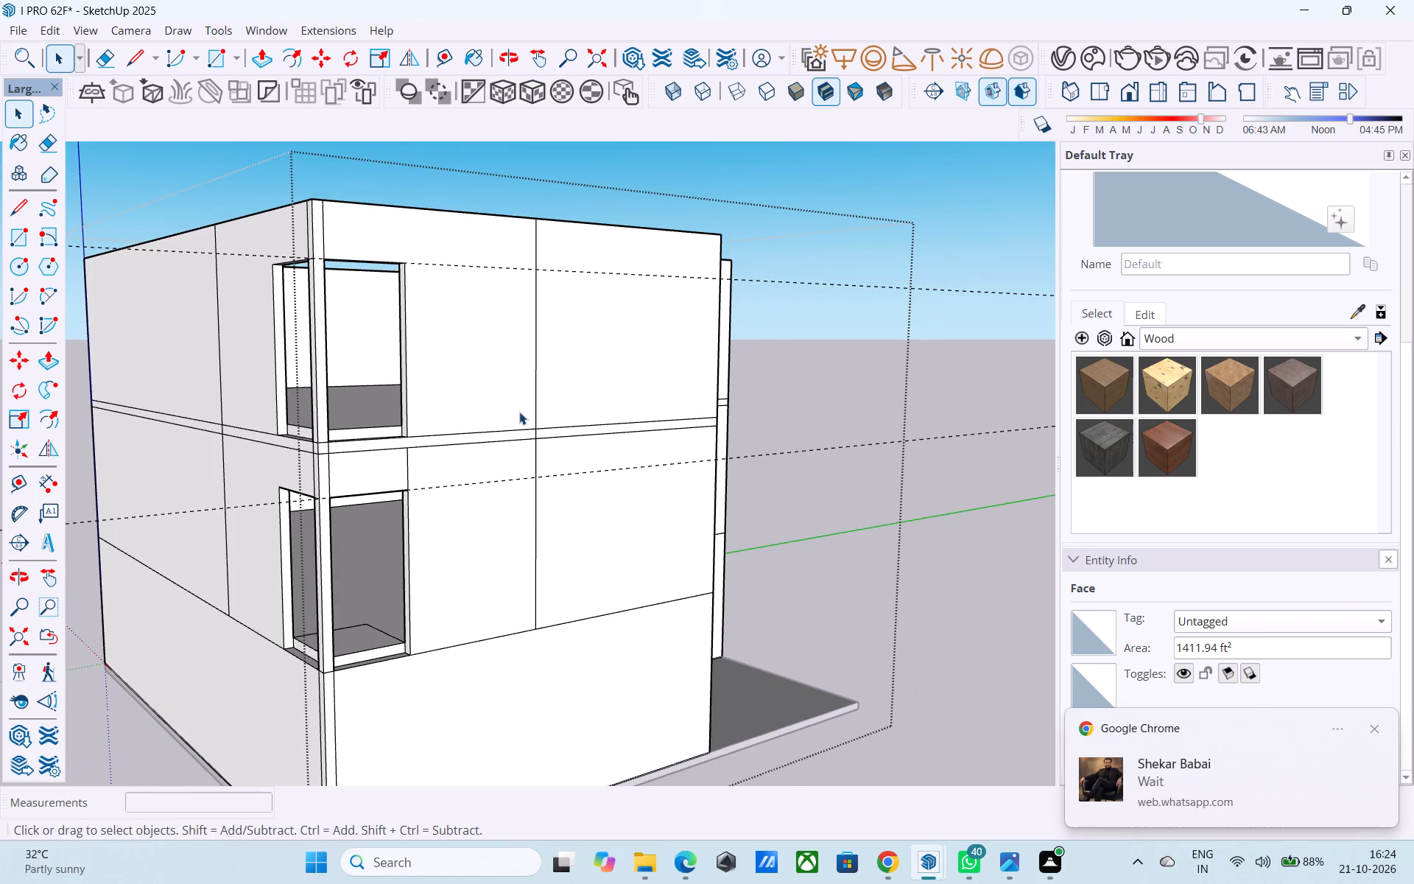
middle_click_drag(530, 443, 580, 478)
scroll(580, 468, "down", 5)
middle_click_drag(542, 483, 533, 540)
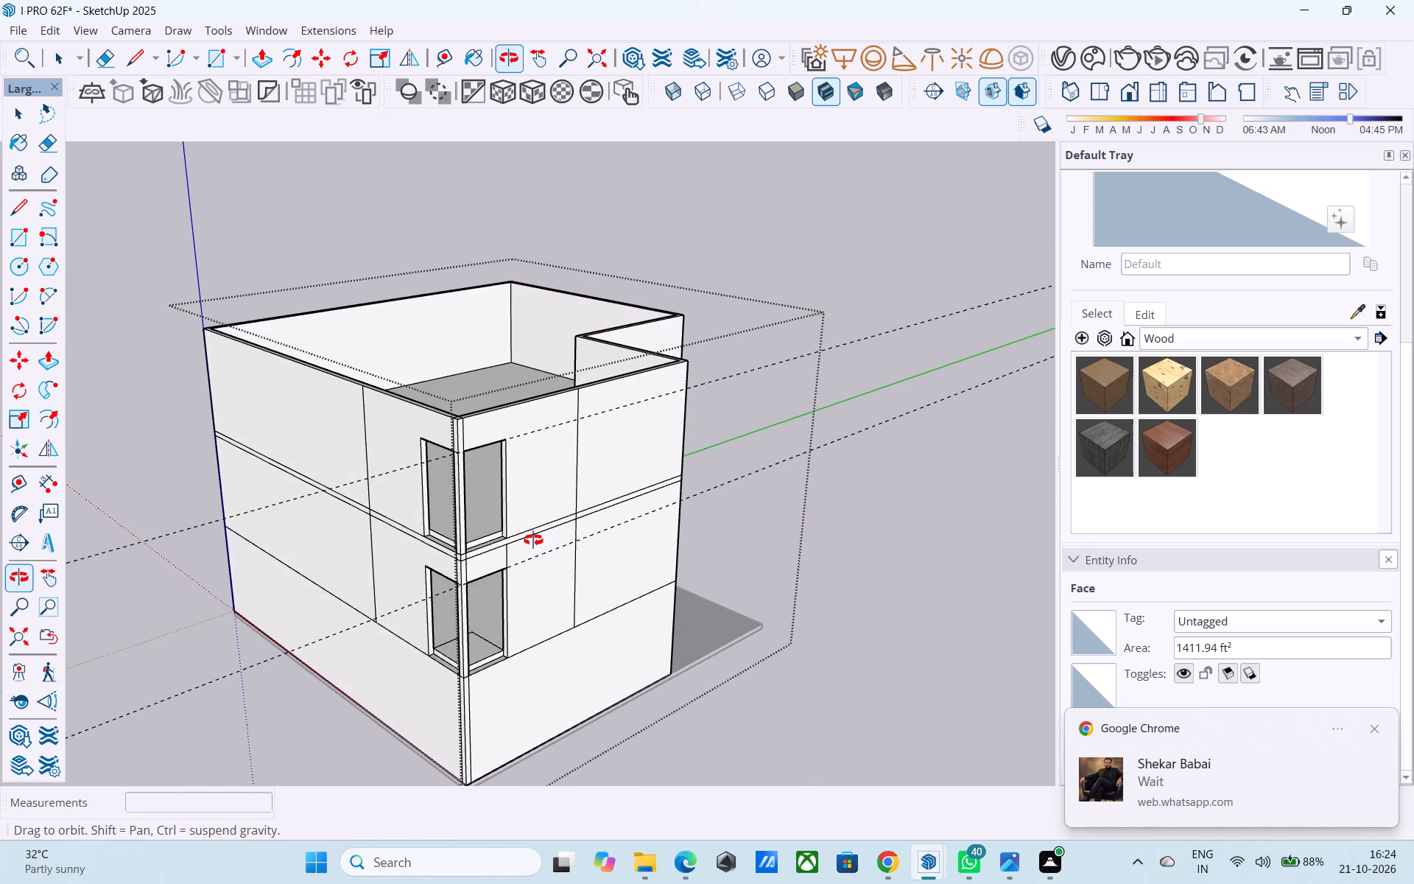
middle_click_drag(533, 540, 541, 541)
middle_click_drag(479, 557, 469, 550)
scroll(376, 467, "down", 4)
middle_click_drag(478, 503, 559, 471)
scroll(538, 437, "up", 3)
scroll(533, 430, "down", 1)
scroll(533, 430, "up", 4)
middle_click_drag(520, 437, 451, 437)
scroll(395, 479, "up", 5)
scroll(485, 467, "down", 7)
middle_click_drag(369, 601, 369, 548)
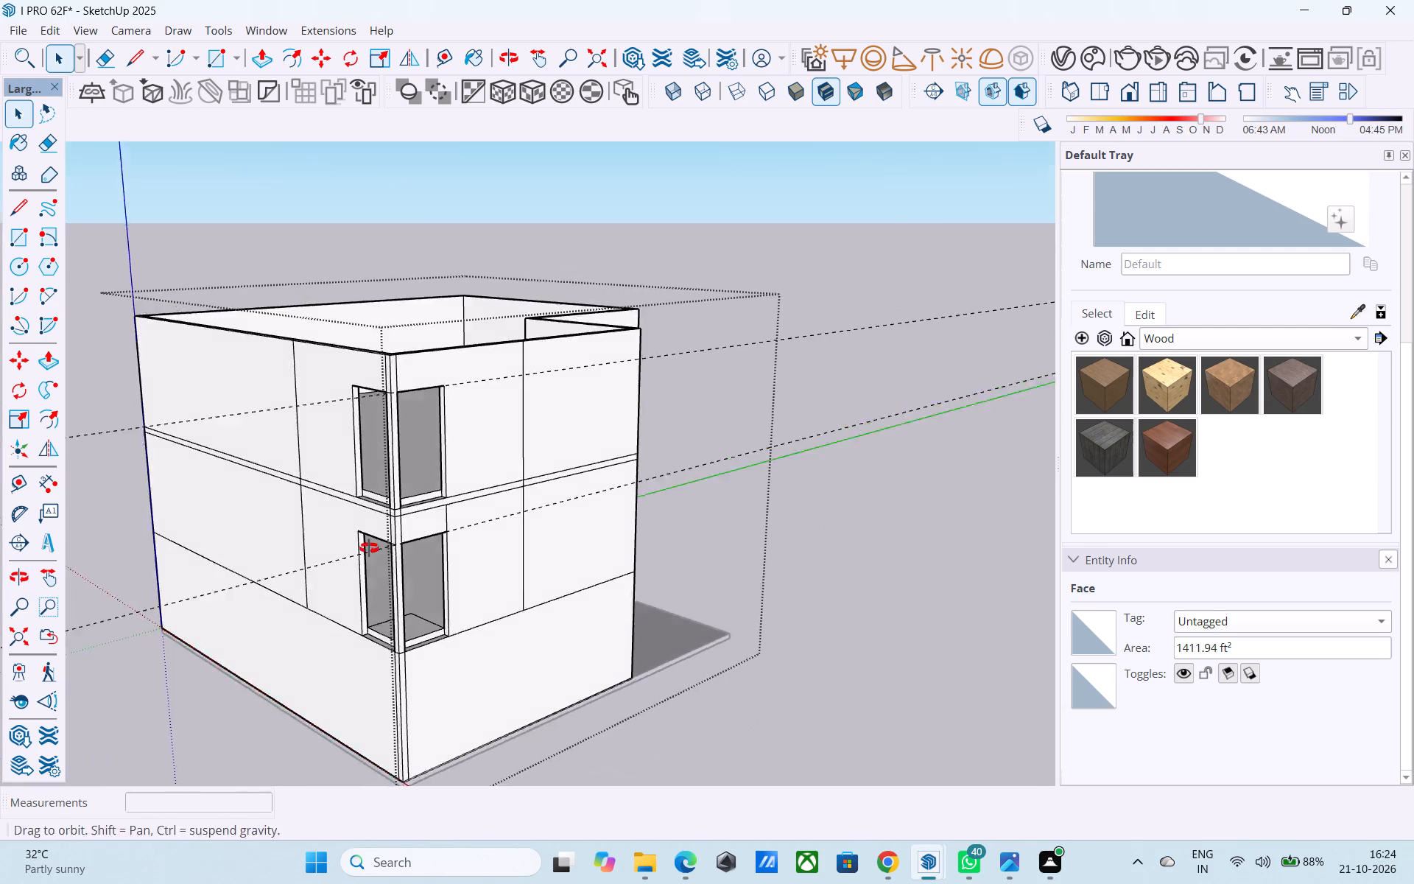
middle_click_drag(369, 548, 369, 545)
scroll(418, 461, "up", 7)
middle_click_drag(398, 474, 453, 444)
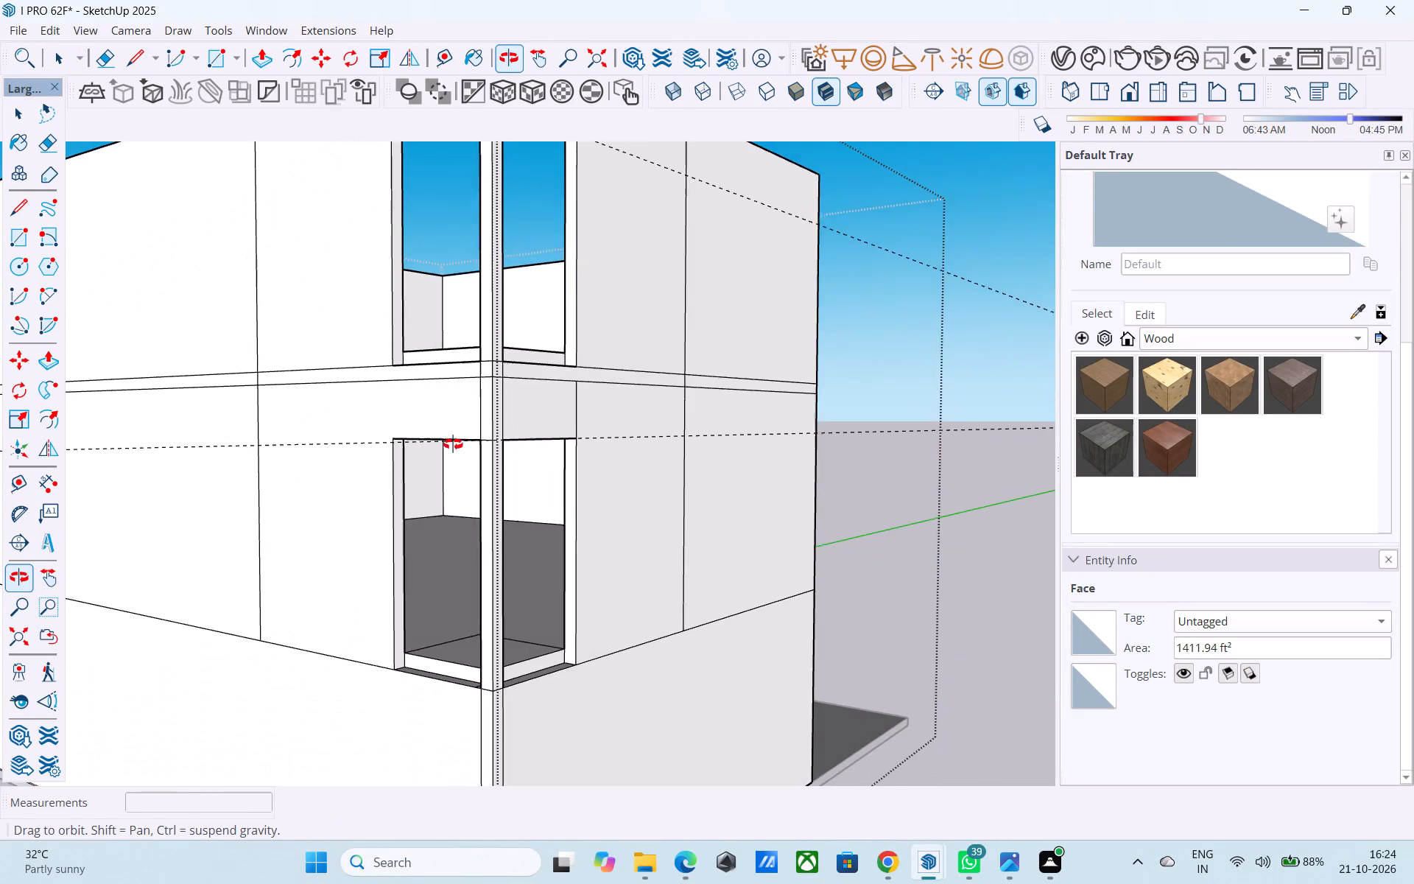
middle_click_drag(453, 444, 379, 526)
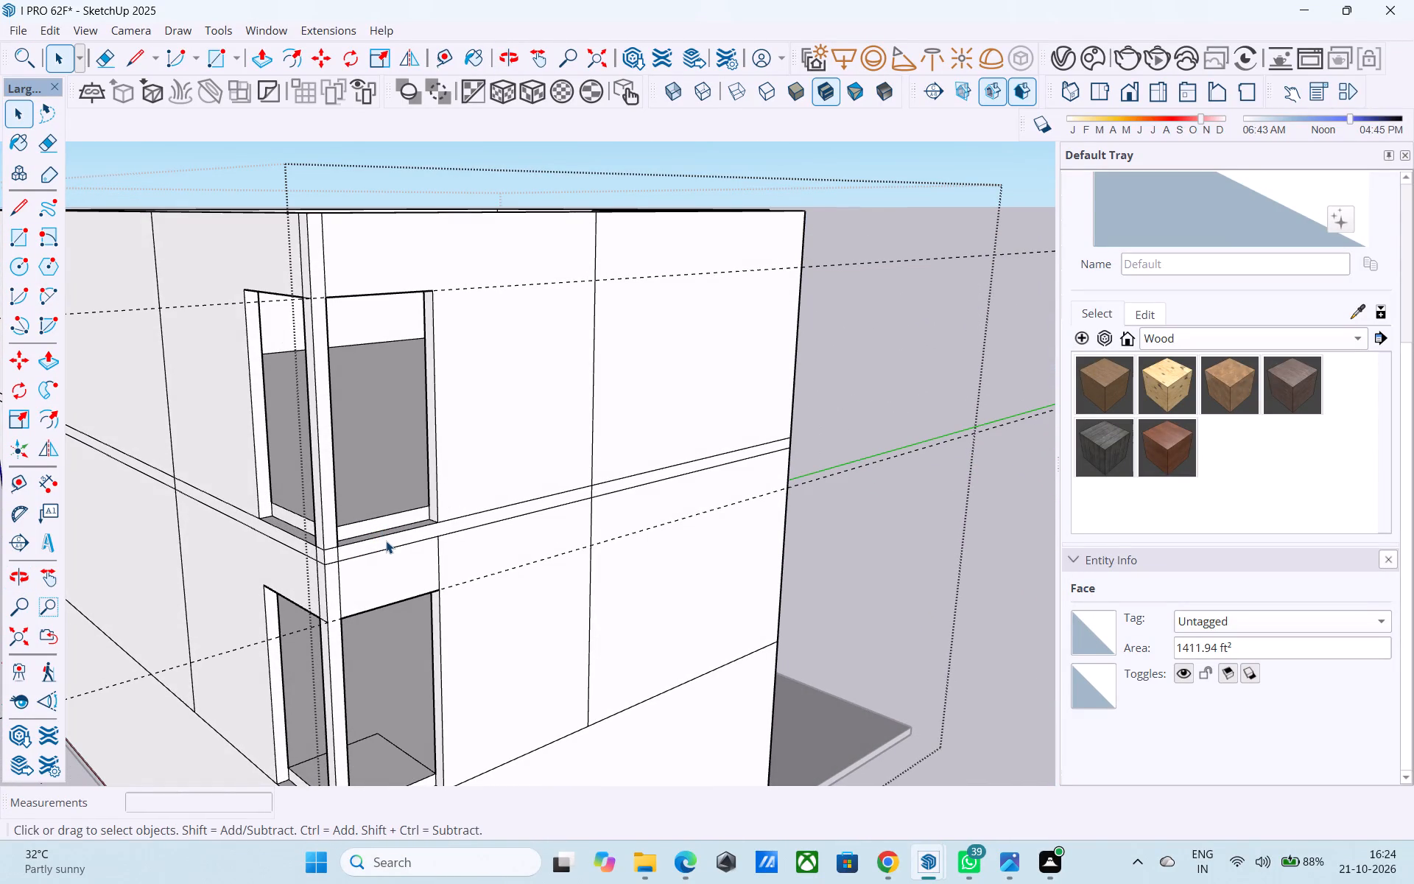
middle_click_drag(352, 568, 359, 650)
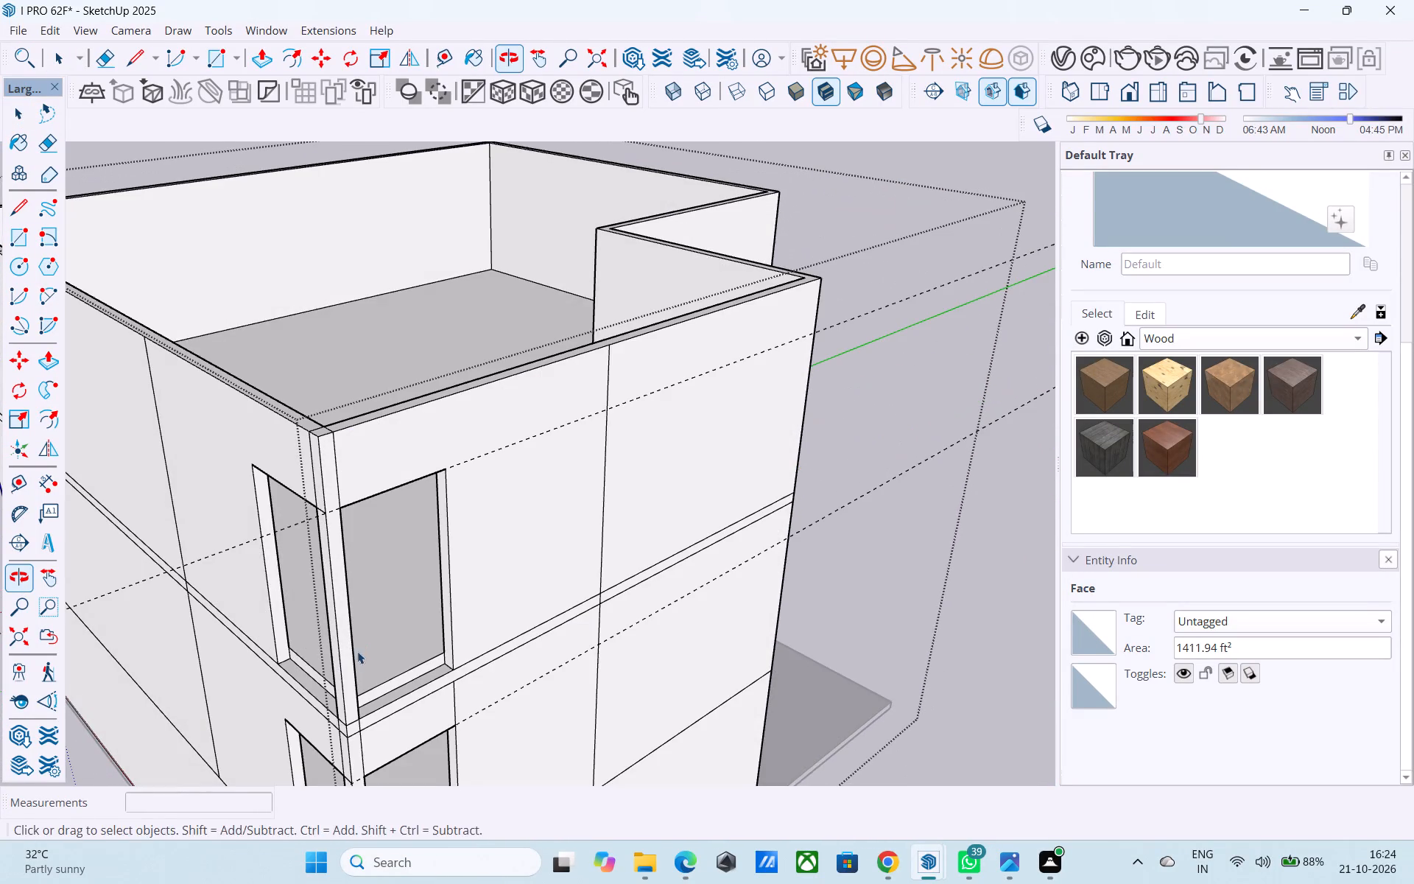
middle_click_drag(351, 639, 331, 620)
scroll(351, 611, "down", 4)
middle_click_drag(351, 610, 440, 508)
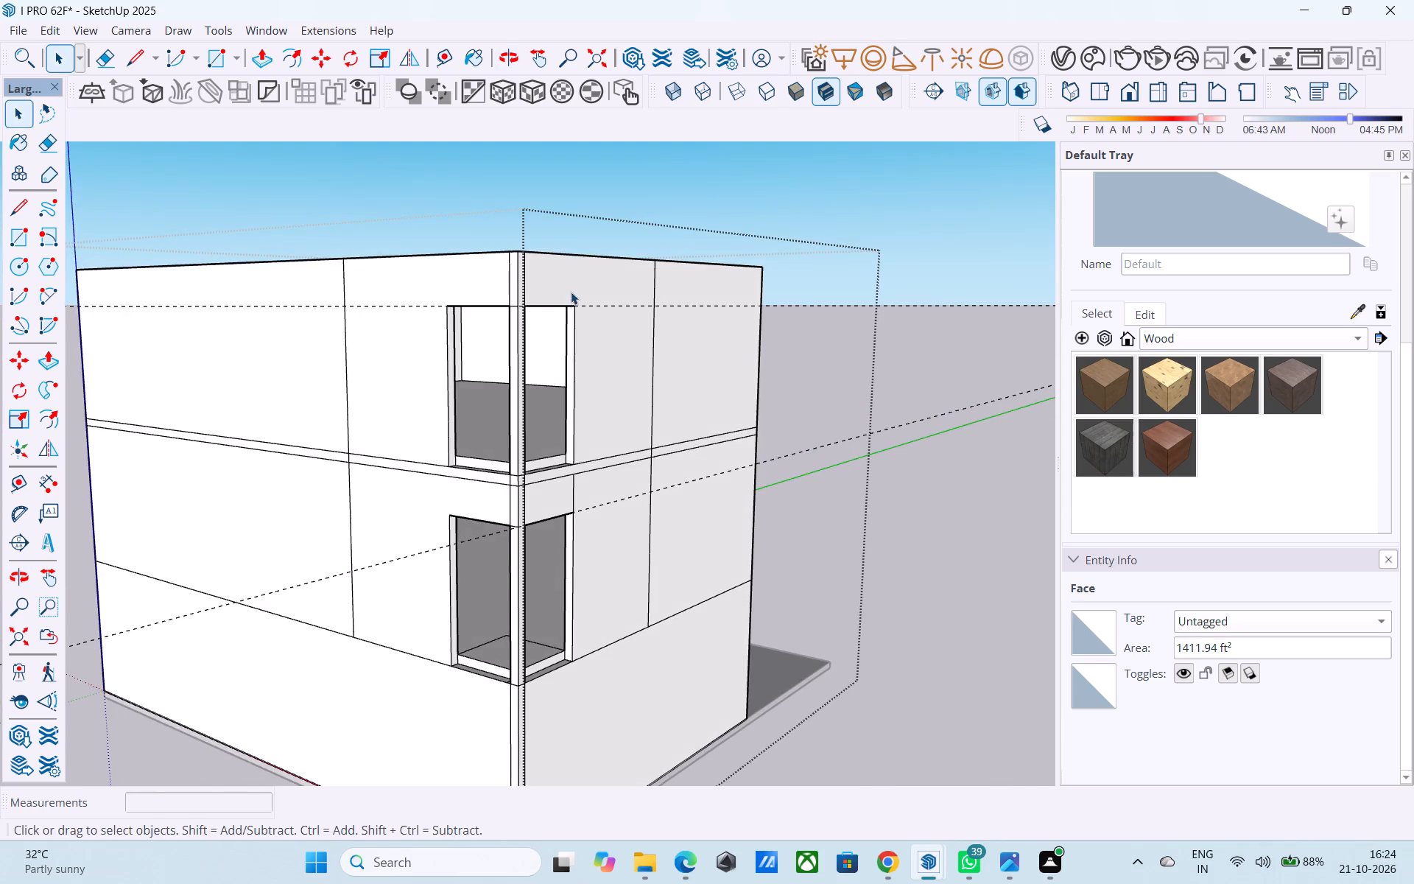
Inspect the top storey's corner openings up close, including the corner post, sills and the wall above them.
middle_click_drag(571, 292, 554, 340)
scroll(539, 343, "up", 6)
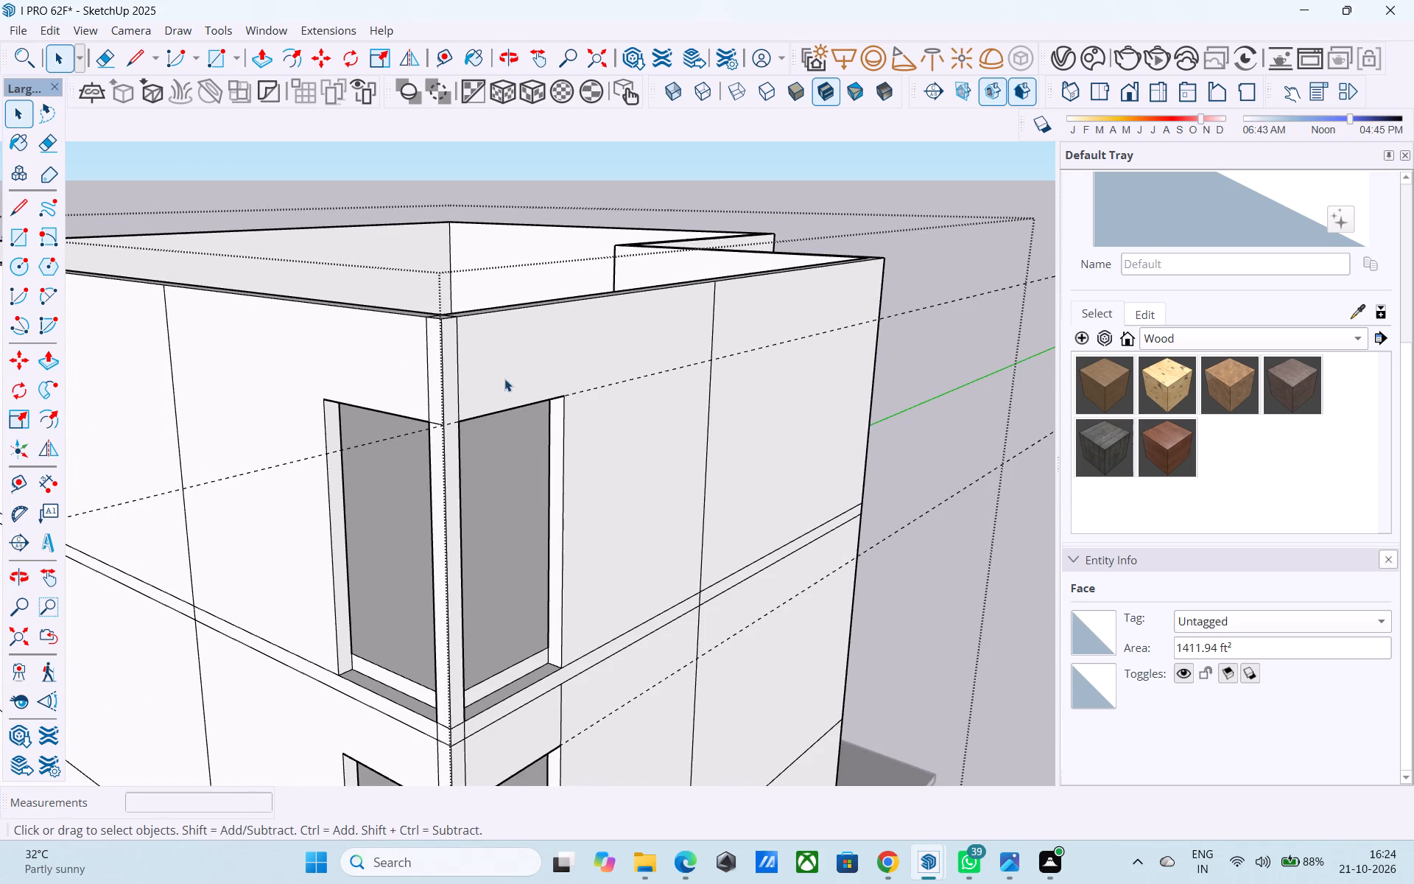
middle_click_drag(504, 379, 406, 404)
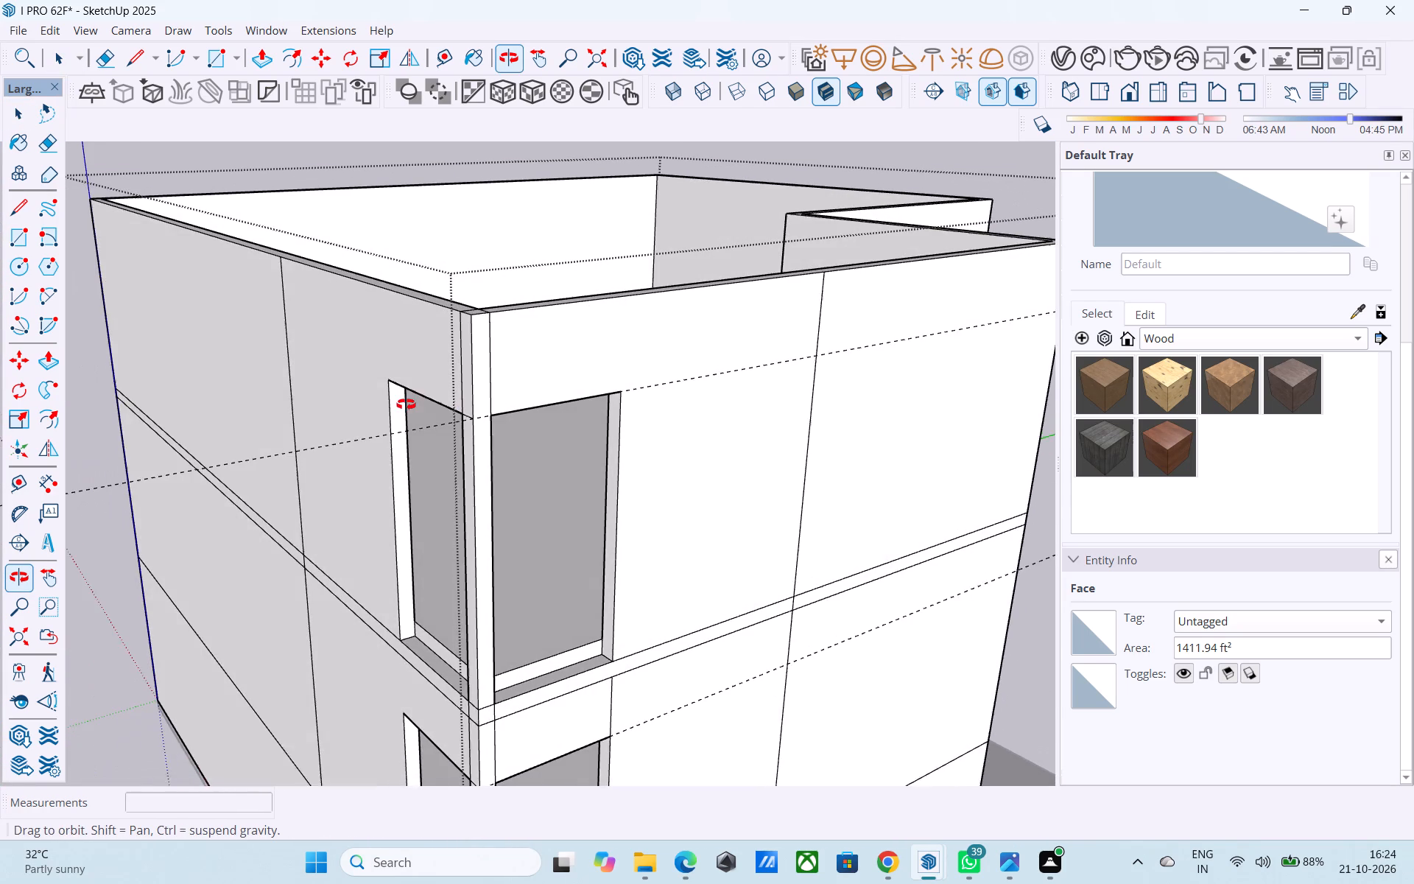
middle_click_drag(406, 404, 376, 404)
middle_click_drag(495, 474, 421, 434)
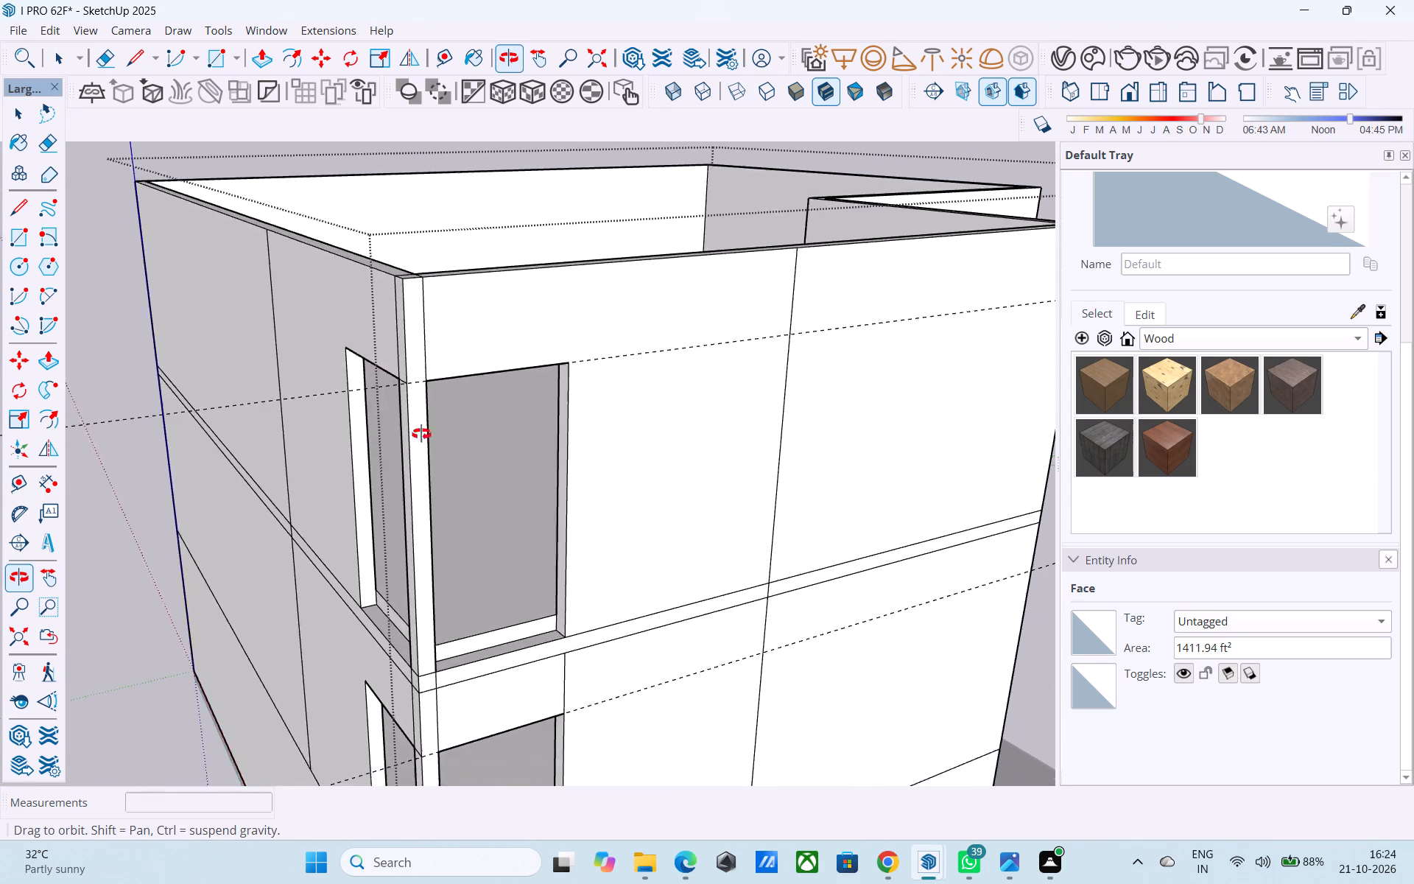
middle_click_drag(421, 434, 227, 457)
scroll(437, 575, "up", 2)
middle_click_drag(535, 563, 437, 590, "shift")
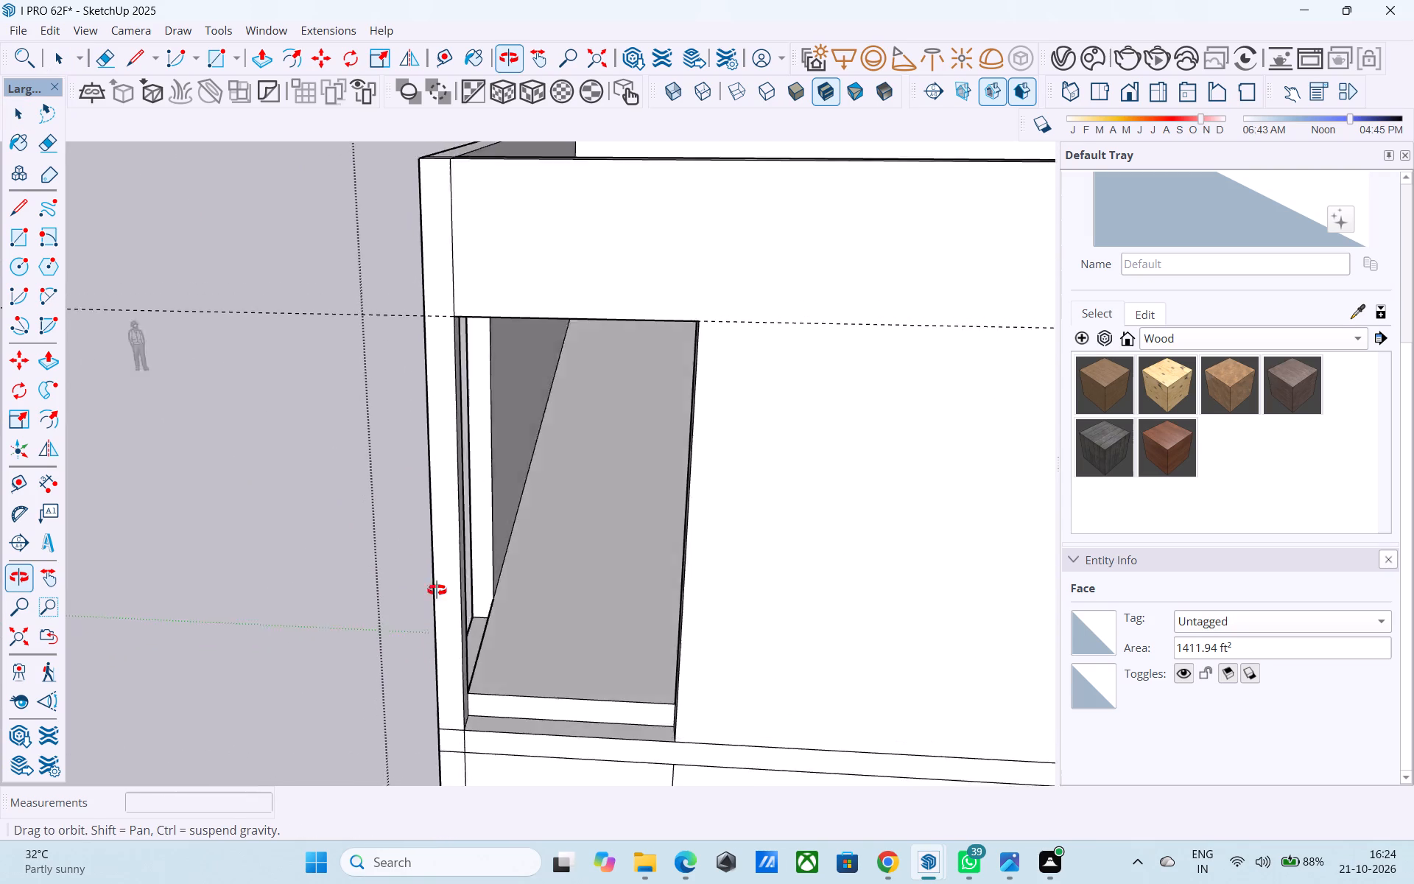
middle_click_drag(437, 590, 412, 591, "shift")
scroll(522, 628, "up", 5)
middle_click_drag(537, 616, 803, 620, "shift")
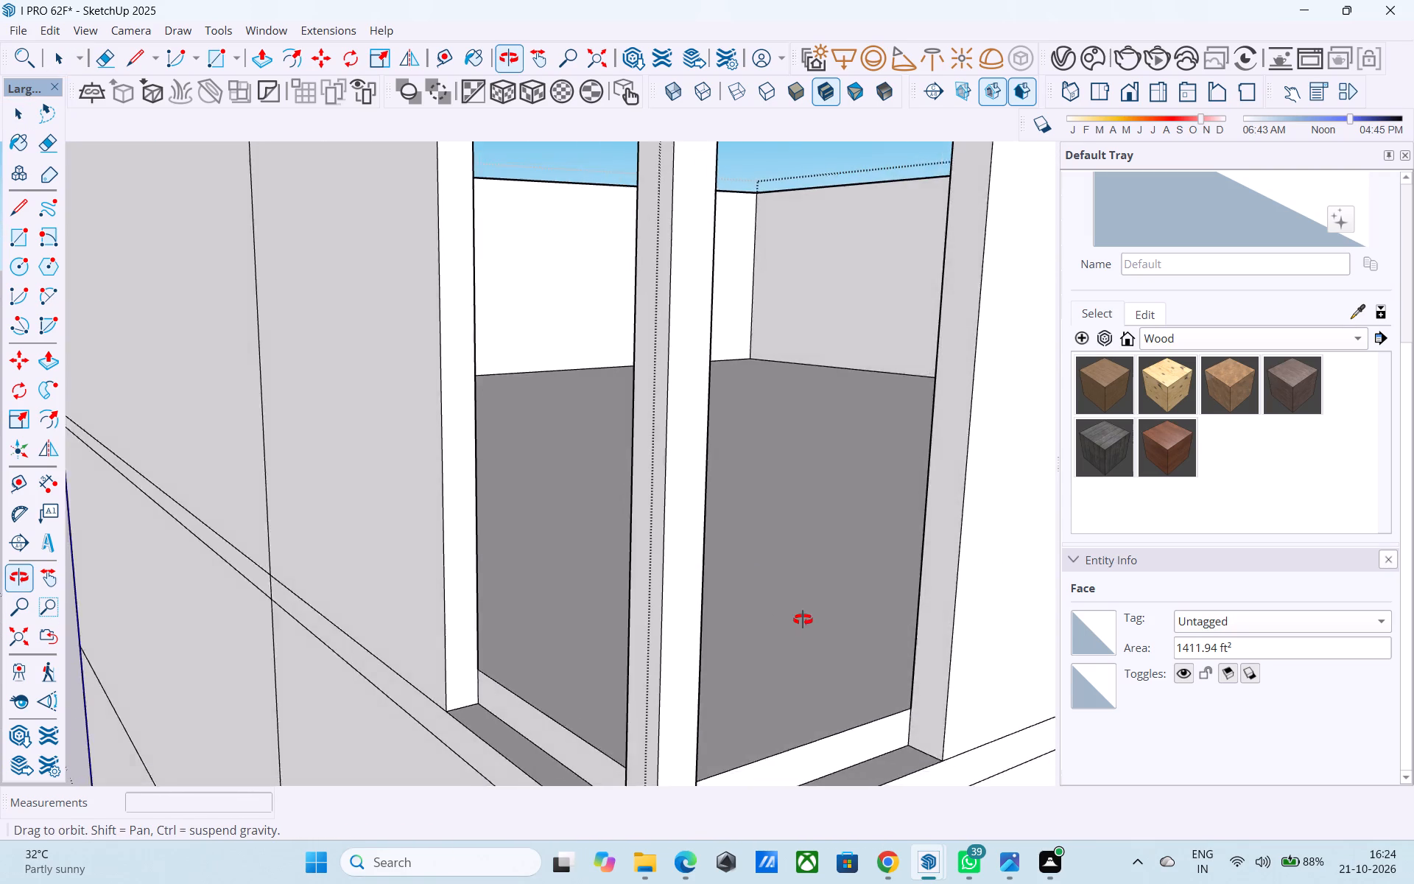
middle_click_drag(803, 620, 669, 462, "shift")
scroll(647, 485, "down", 5)
middle_click_drag(641, 529, 548, 687)
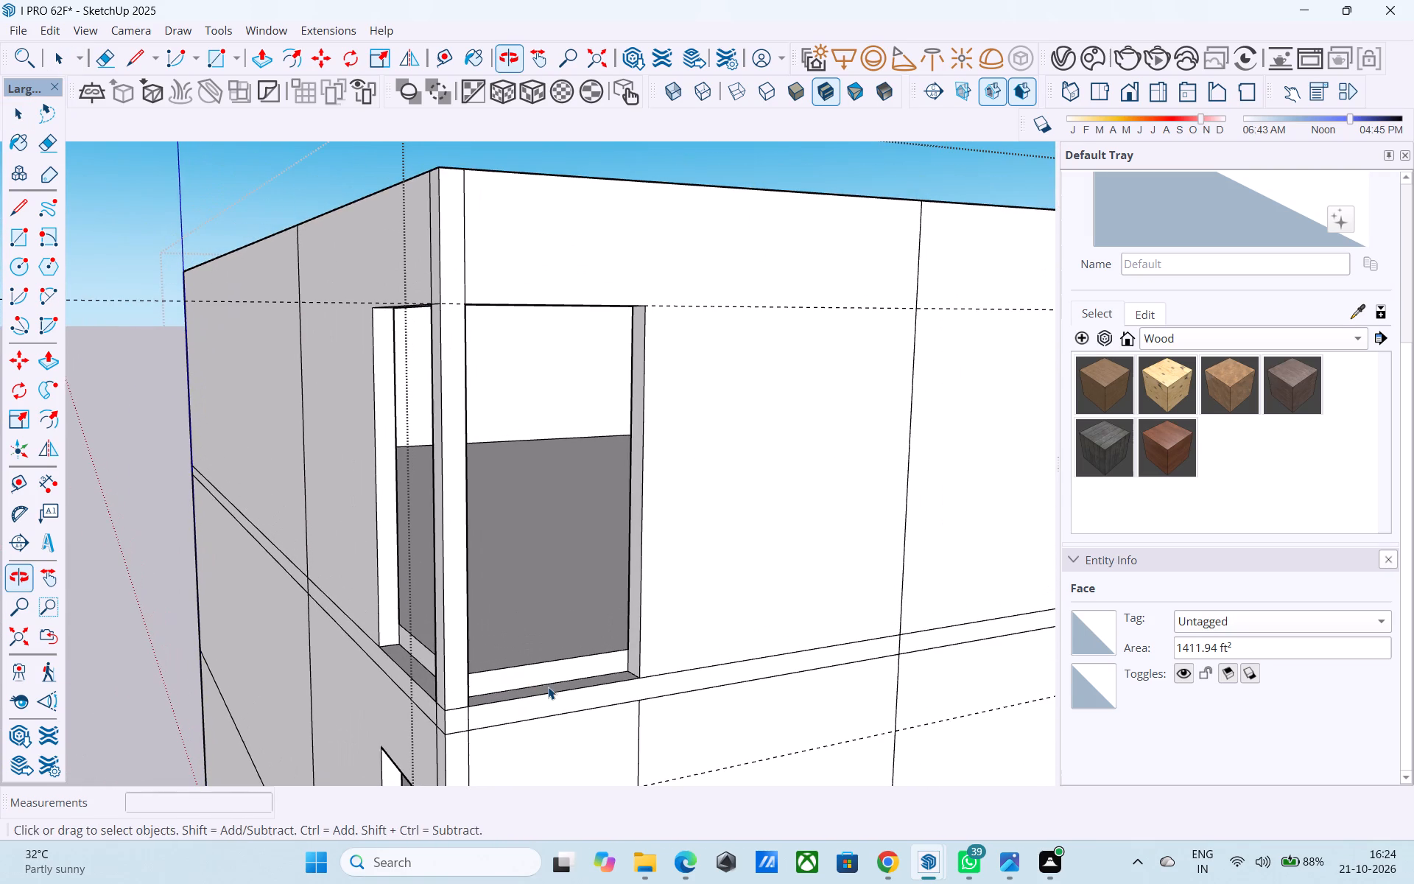
middle_click_drag(548, 687, 546, 680)
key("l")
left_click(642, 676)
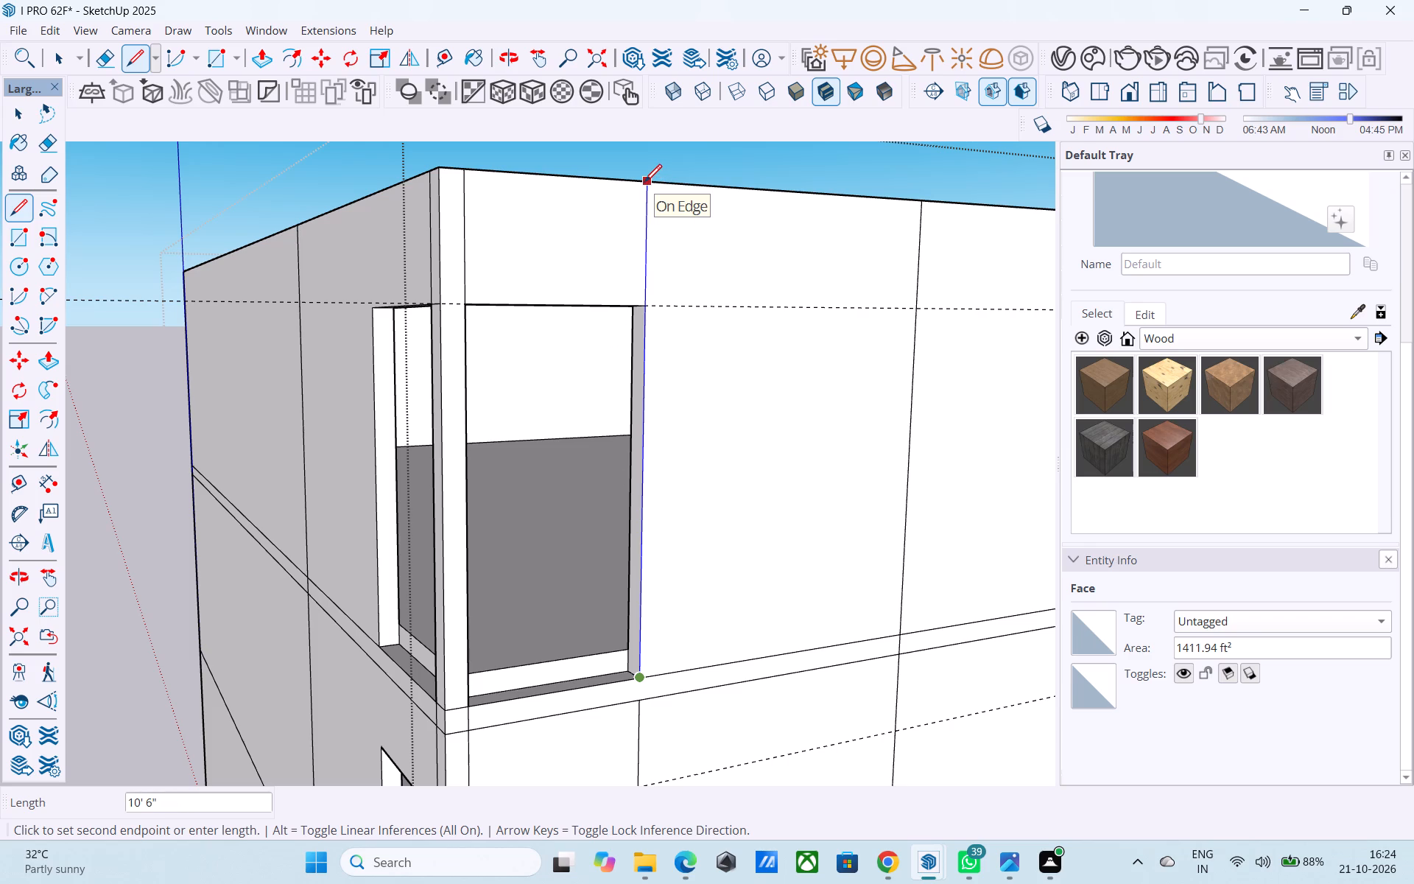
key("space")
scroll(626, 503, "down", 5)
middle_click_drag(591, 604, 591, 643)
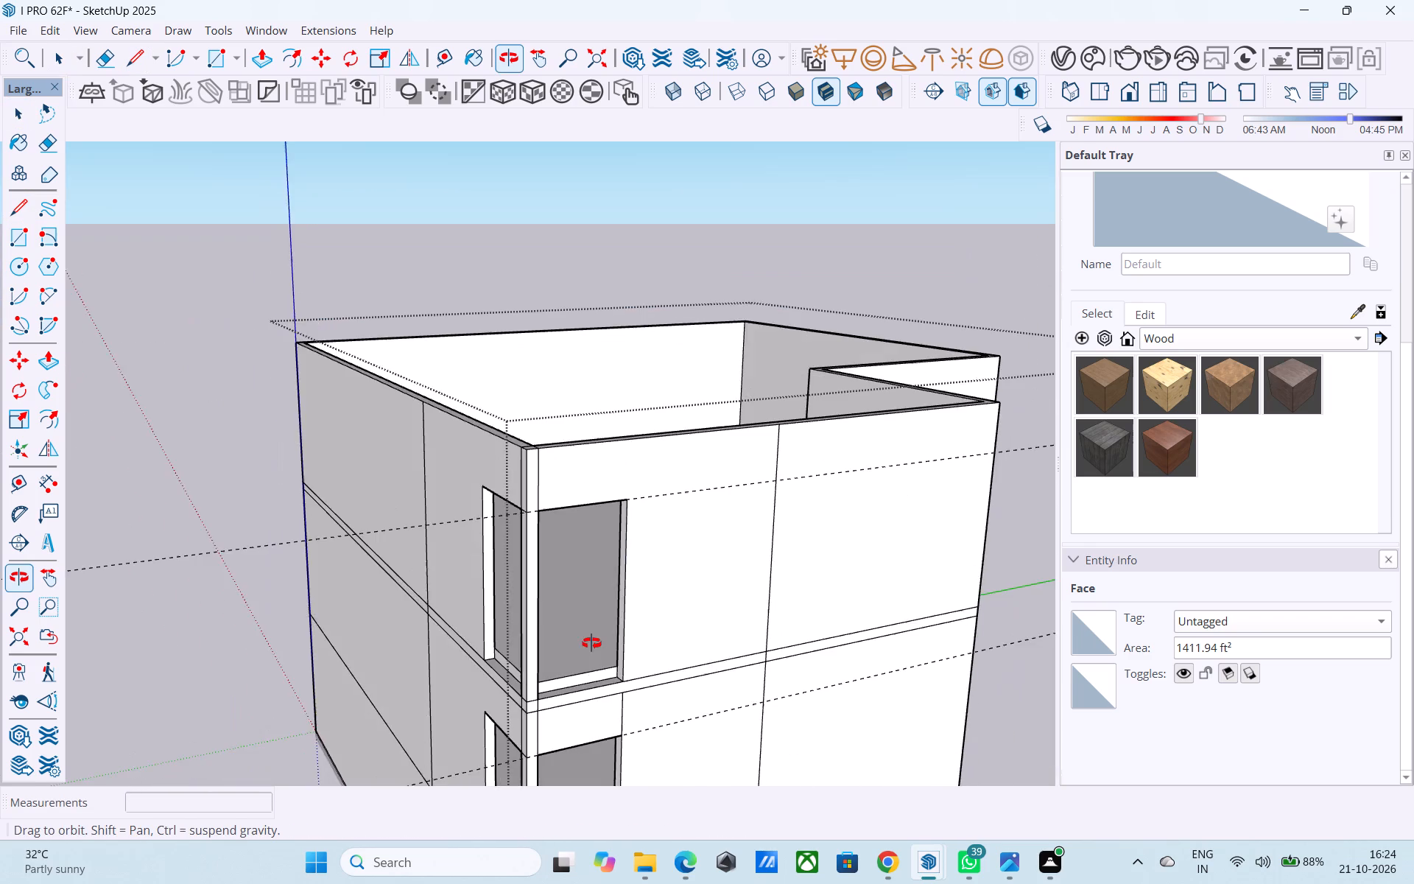
Pull the low sill face in the top storey's corner opening on the long wall out flush with the outer wall face.
middle_click_drag(591, 643, 576, 610)
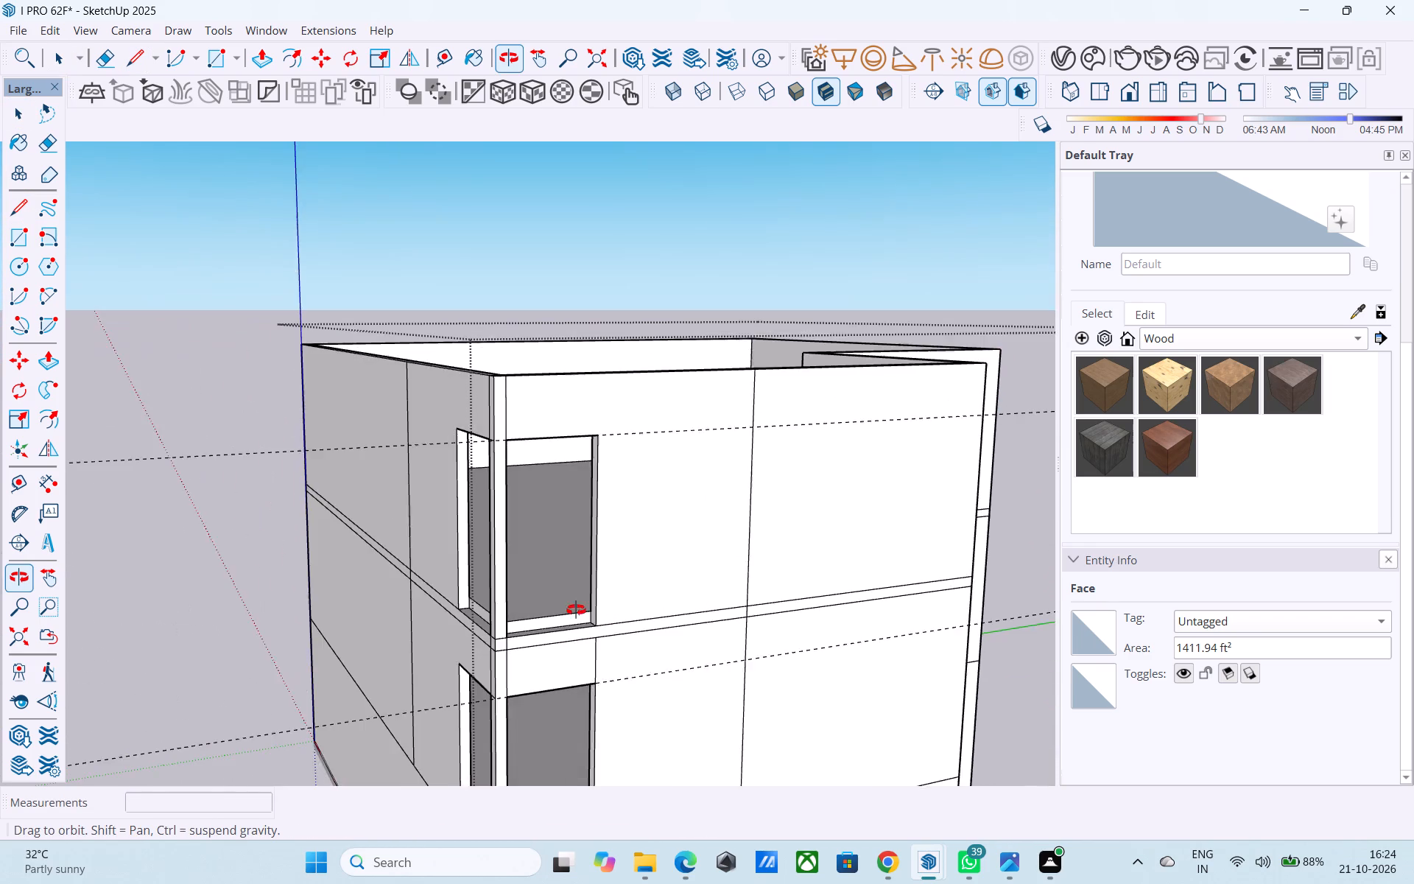
middle_click_drag(576, 610, 577, 611)
scroll(558, 625, "up", 12)
left_click(523, 611)
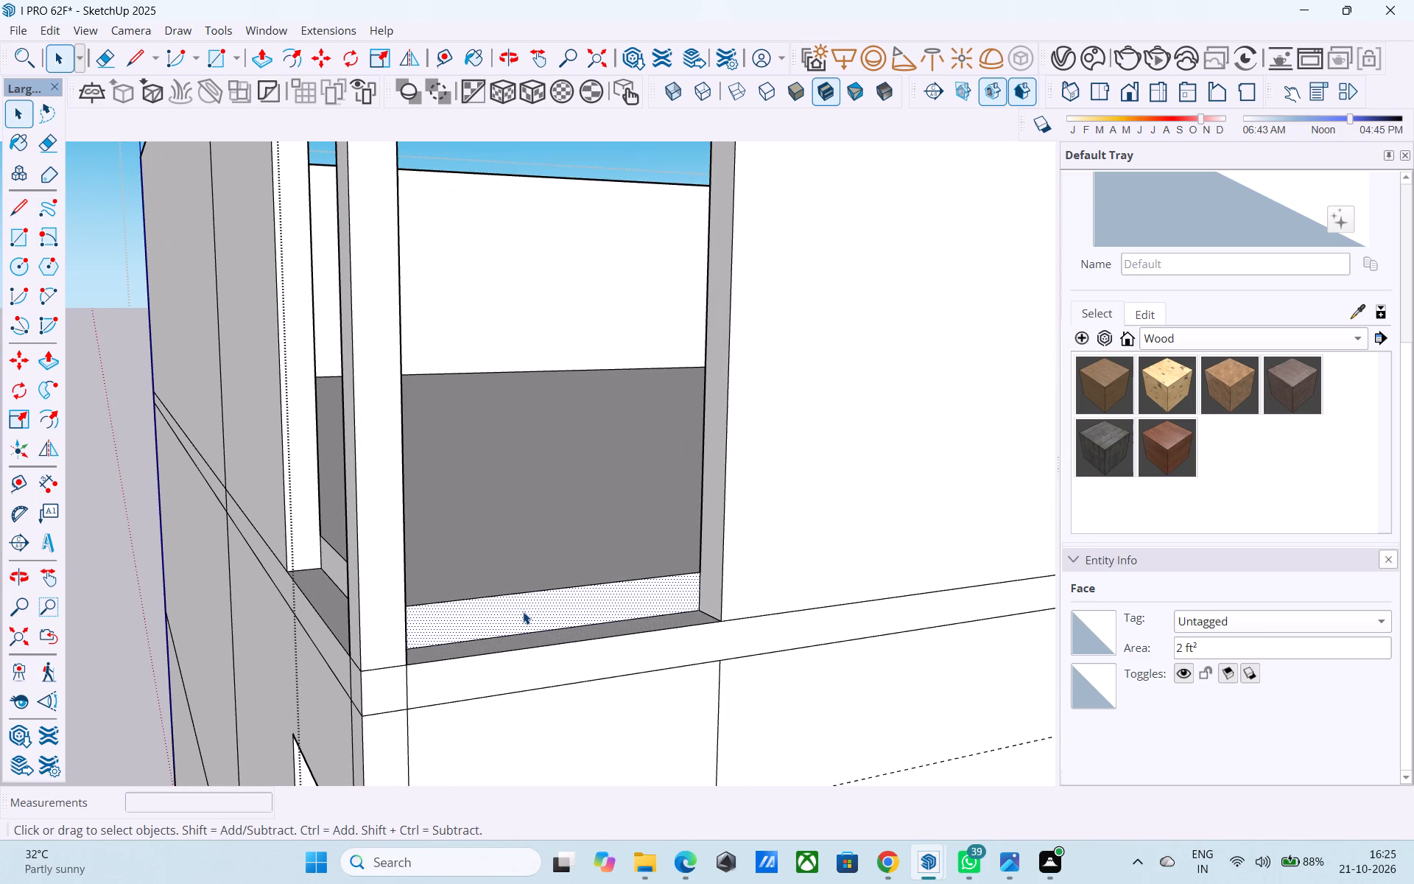
key("p")
left_click(523, 611)
left_click(532, 653)
middle_click_drag(487, 662, 602, 656)
key("space")
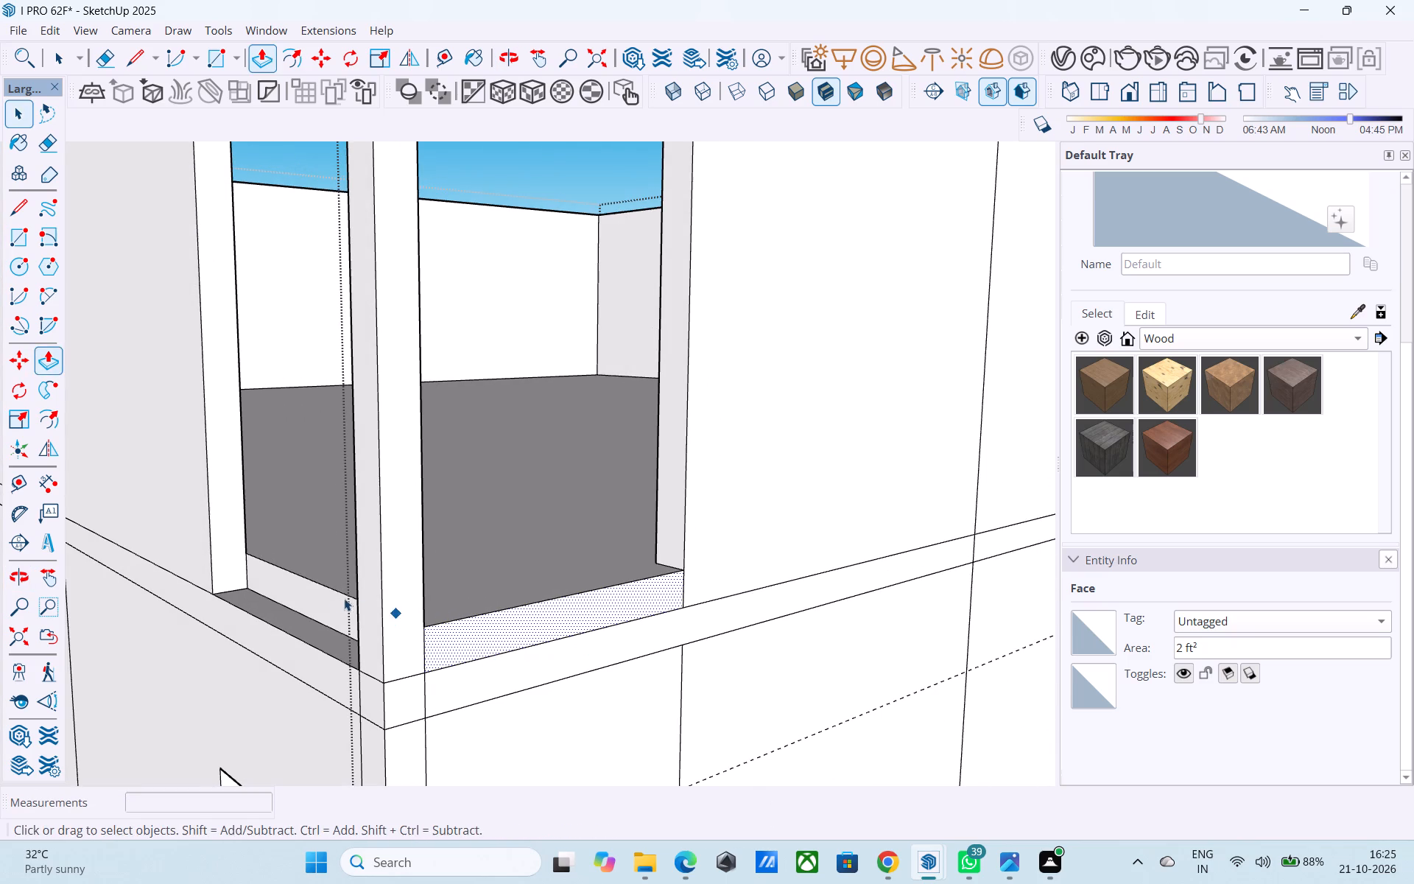
Pull the matching sill face in the adjoining wall's top-storey corner opening out flush with that wall's outer face.
left_click(320, 595)
key("p")
left_click(320, 596)
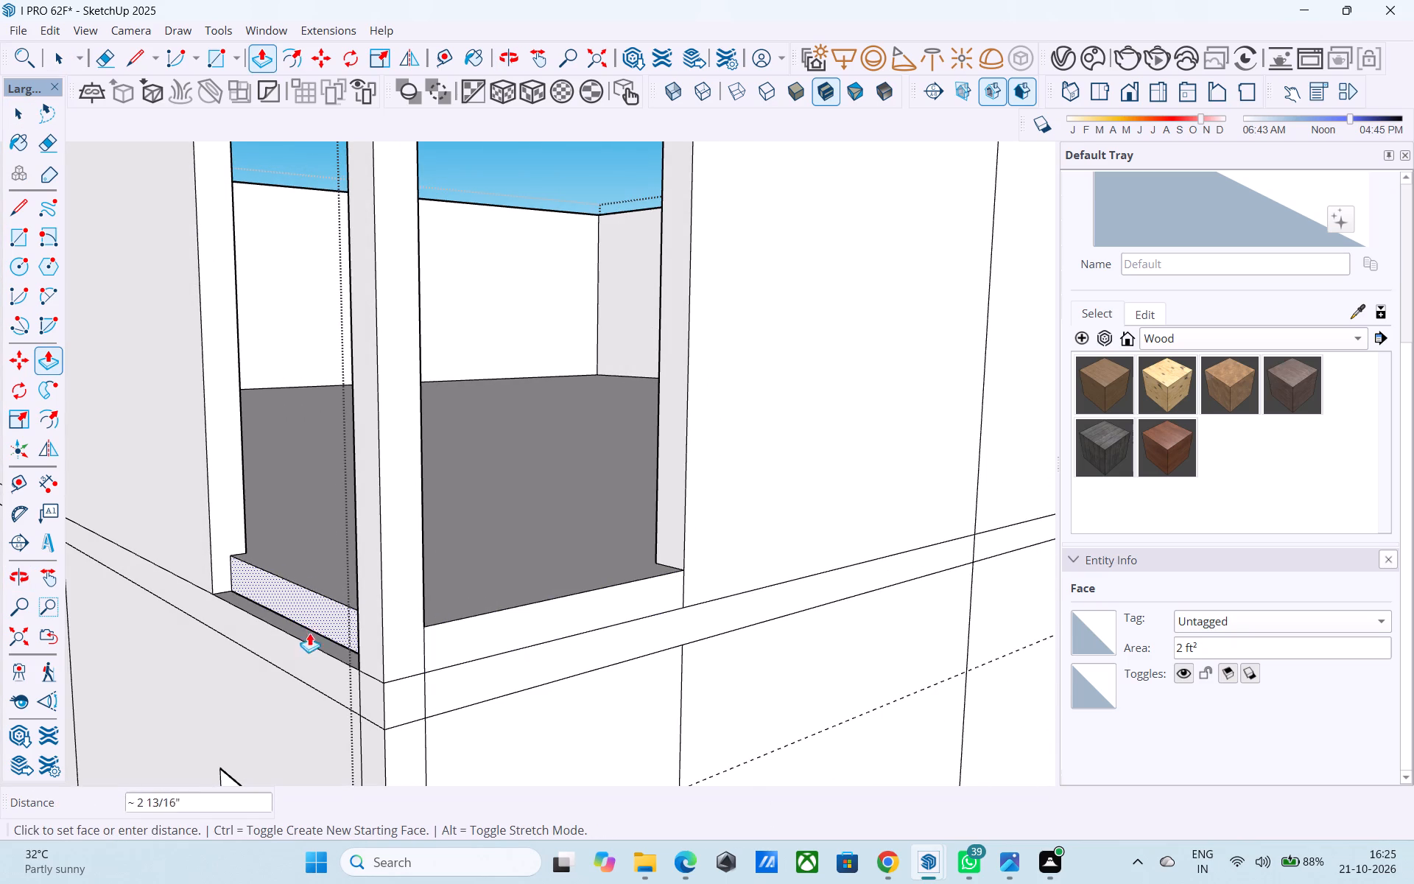
left_click(311, 653)
key("space")
Inside the top storey, copy the corner opening's vertical edge 4.5" along the wall and close the strip's top with a line.
middle_click_drag(317, 641, 87, 636)
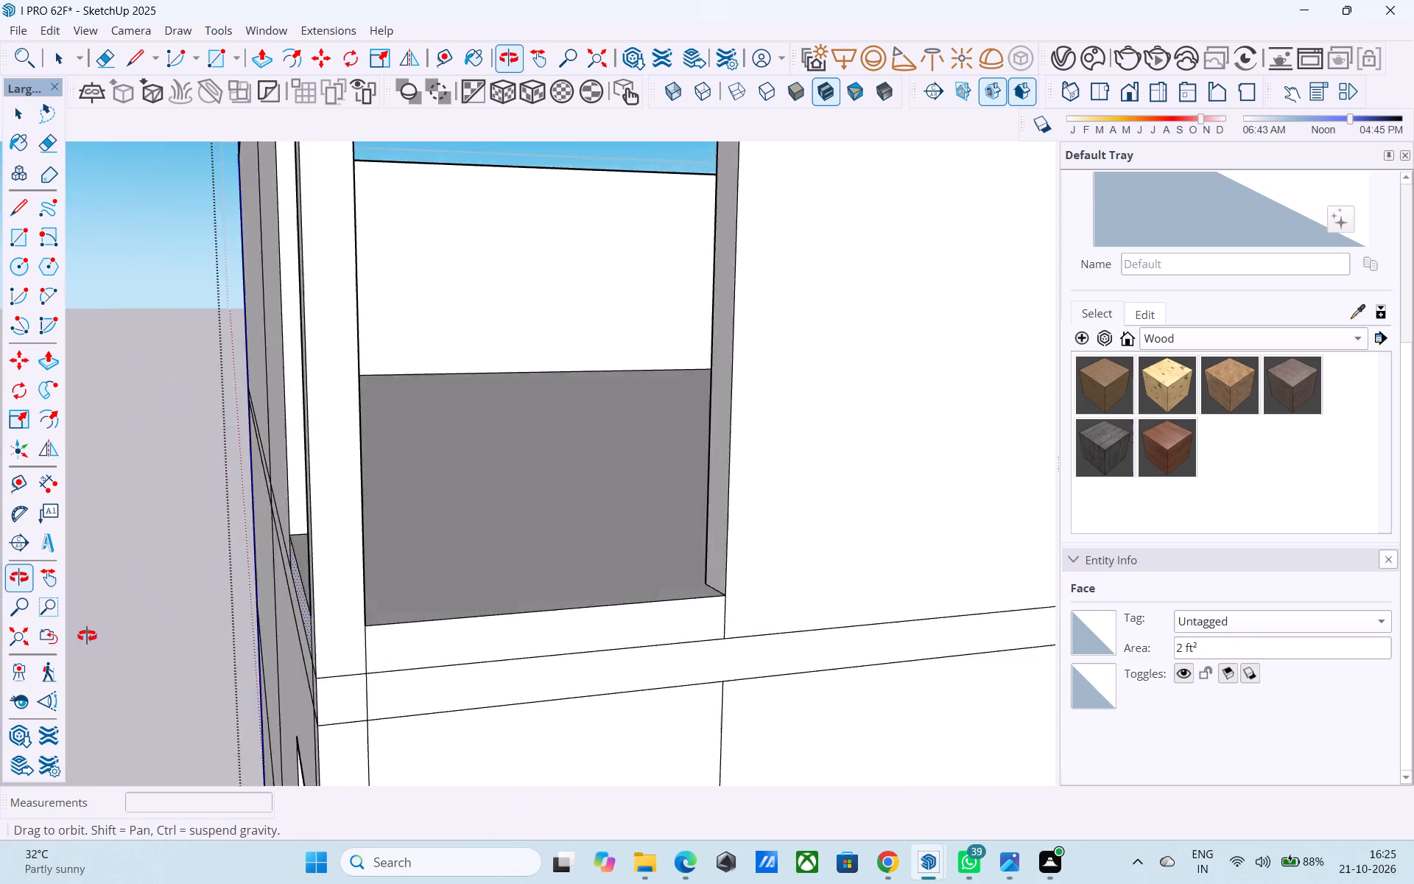
middle_click_drag(87, 636, 0, 645)
scroll(487, 413, "up", 4)
scroll(475, 437, "down", 3)
middle_click_drag(476, 439, 469, 582)
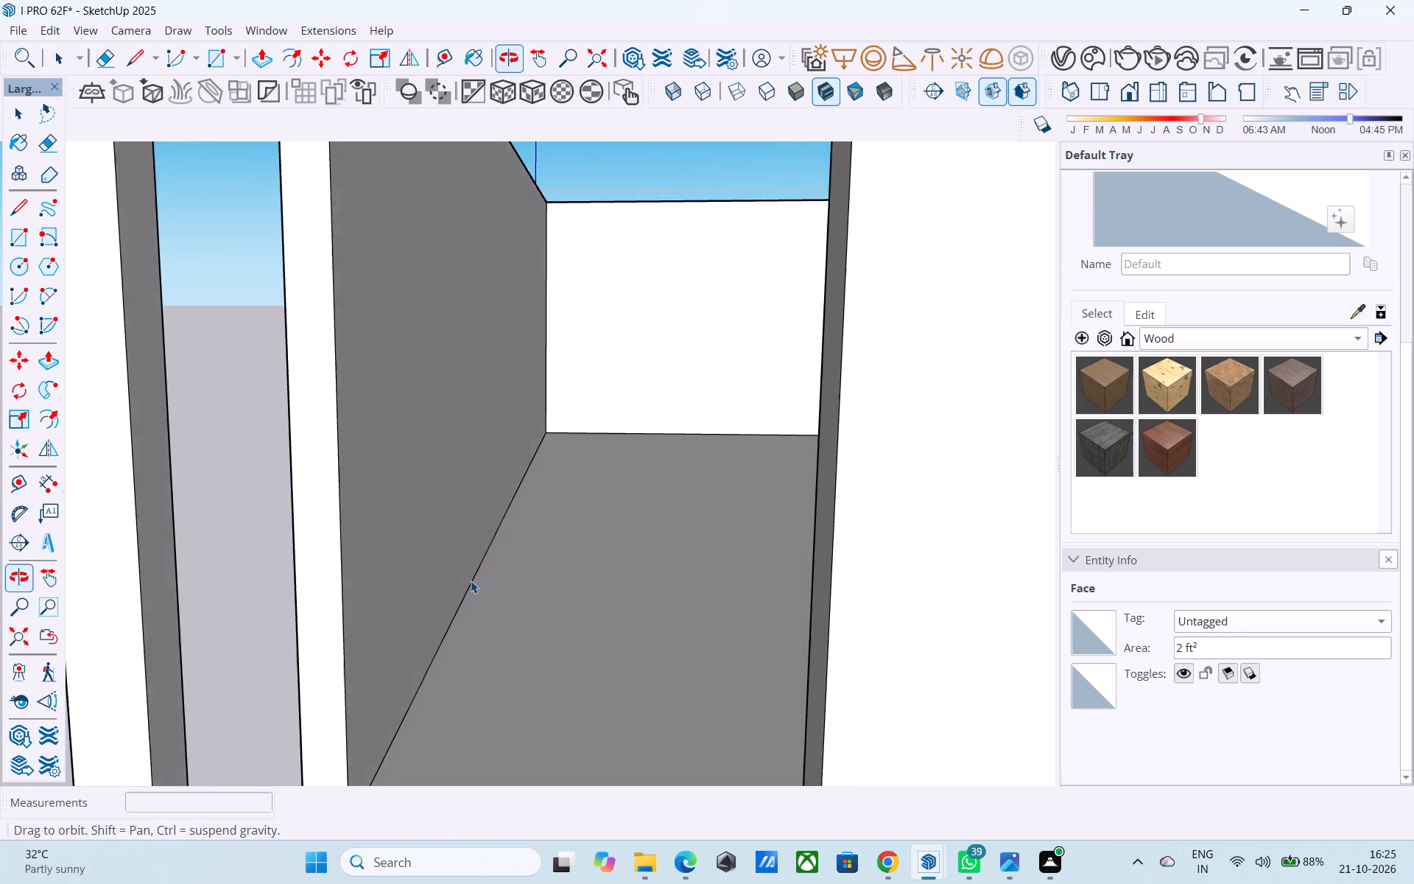
scroll(479, 563, "down", 7)
middle_click_drag(566, 527, 141, 586)
middle_click_drag(561, 525, 264, 610)
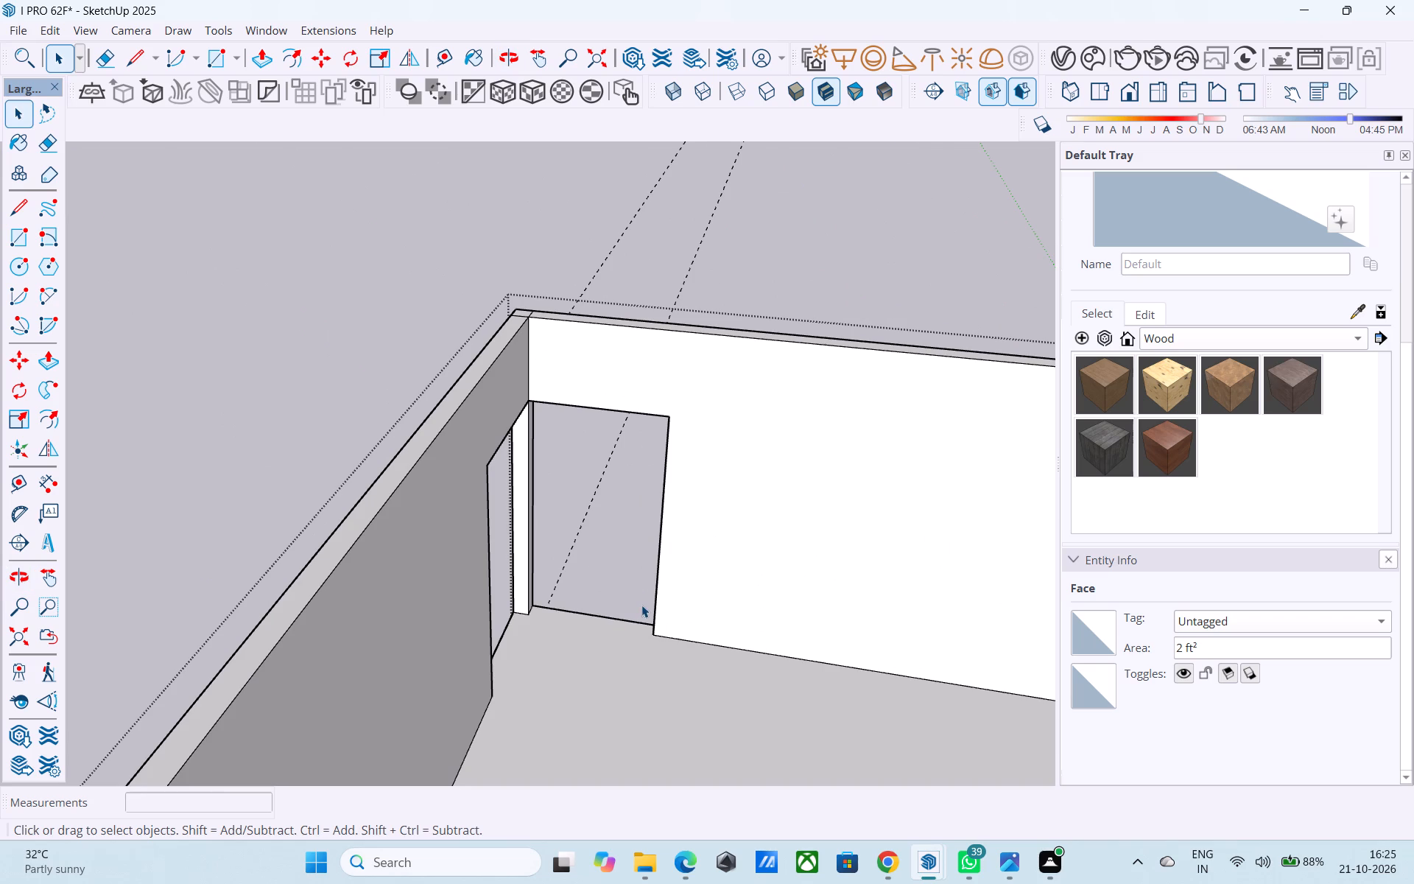
middle_click_drag(638, 604, 721, 614)
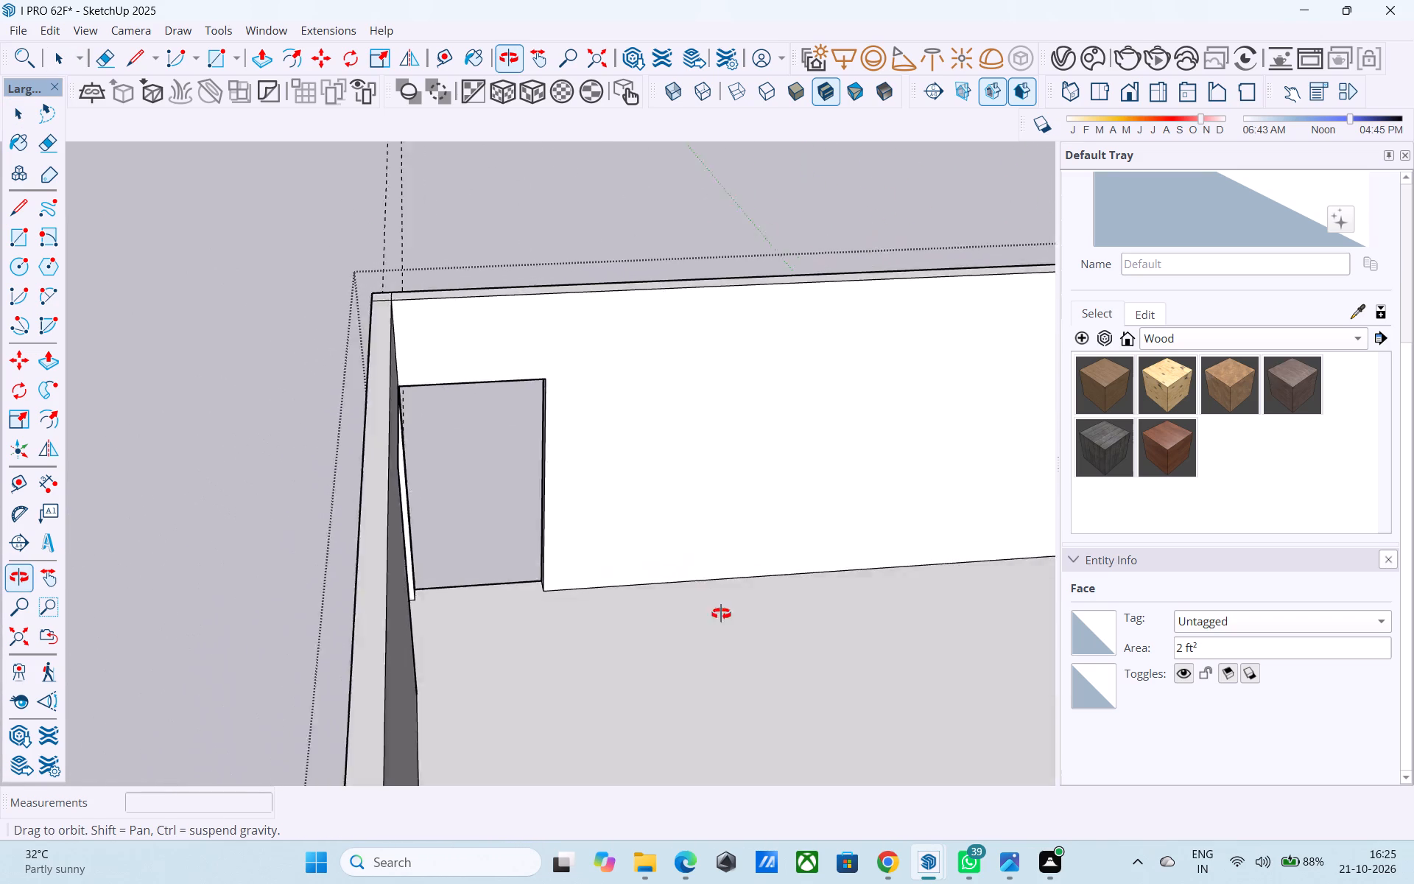
middle_click_drag(721, 614, 746, 625)
scroll(592, 465, "up", 3)
left_click(524, 410)
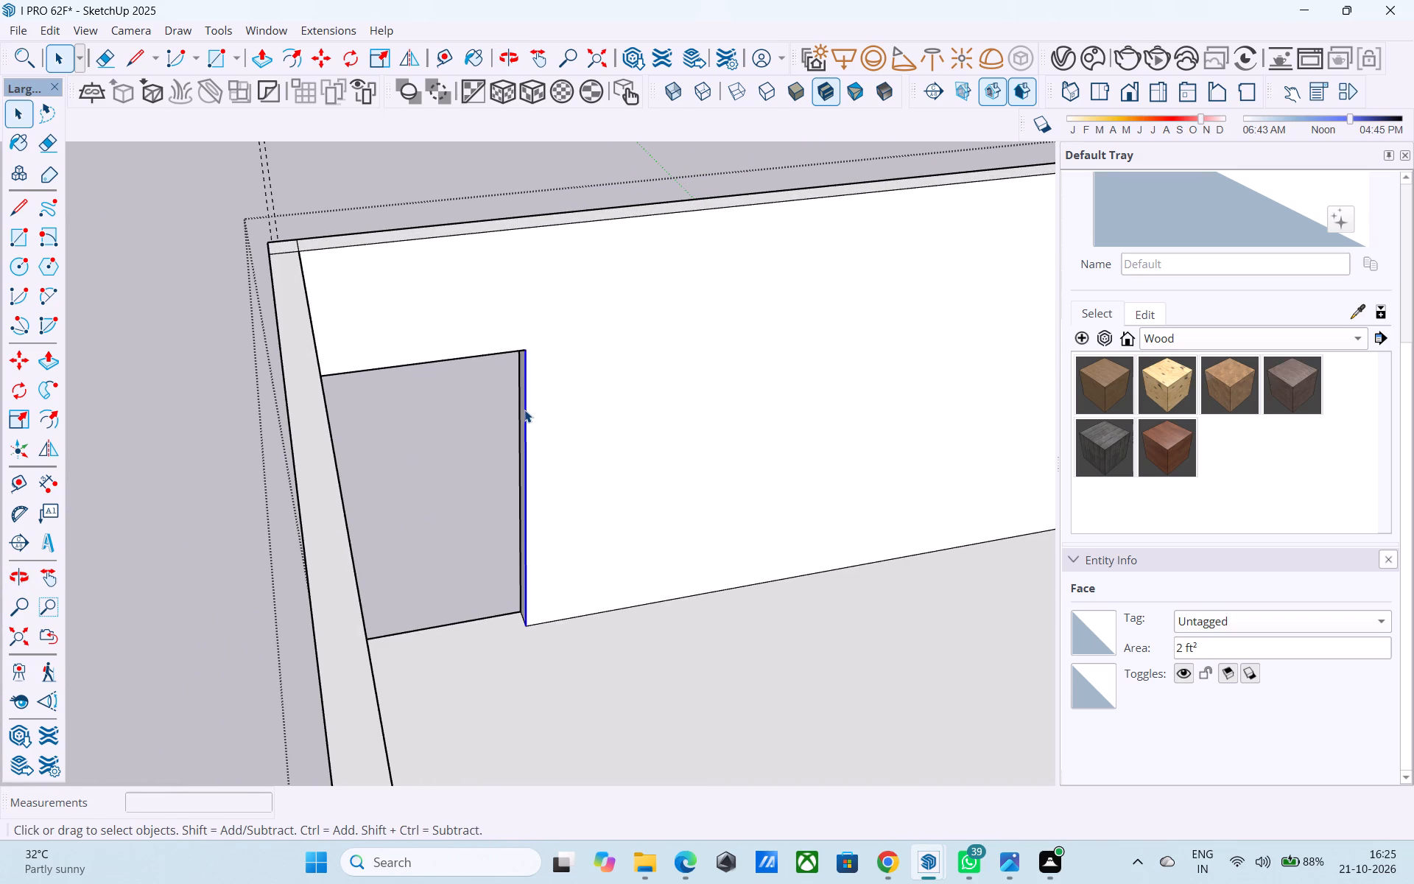
key("m")
left_click(530, 629)
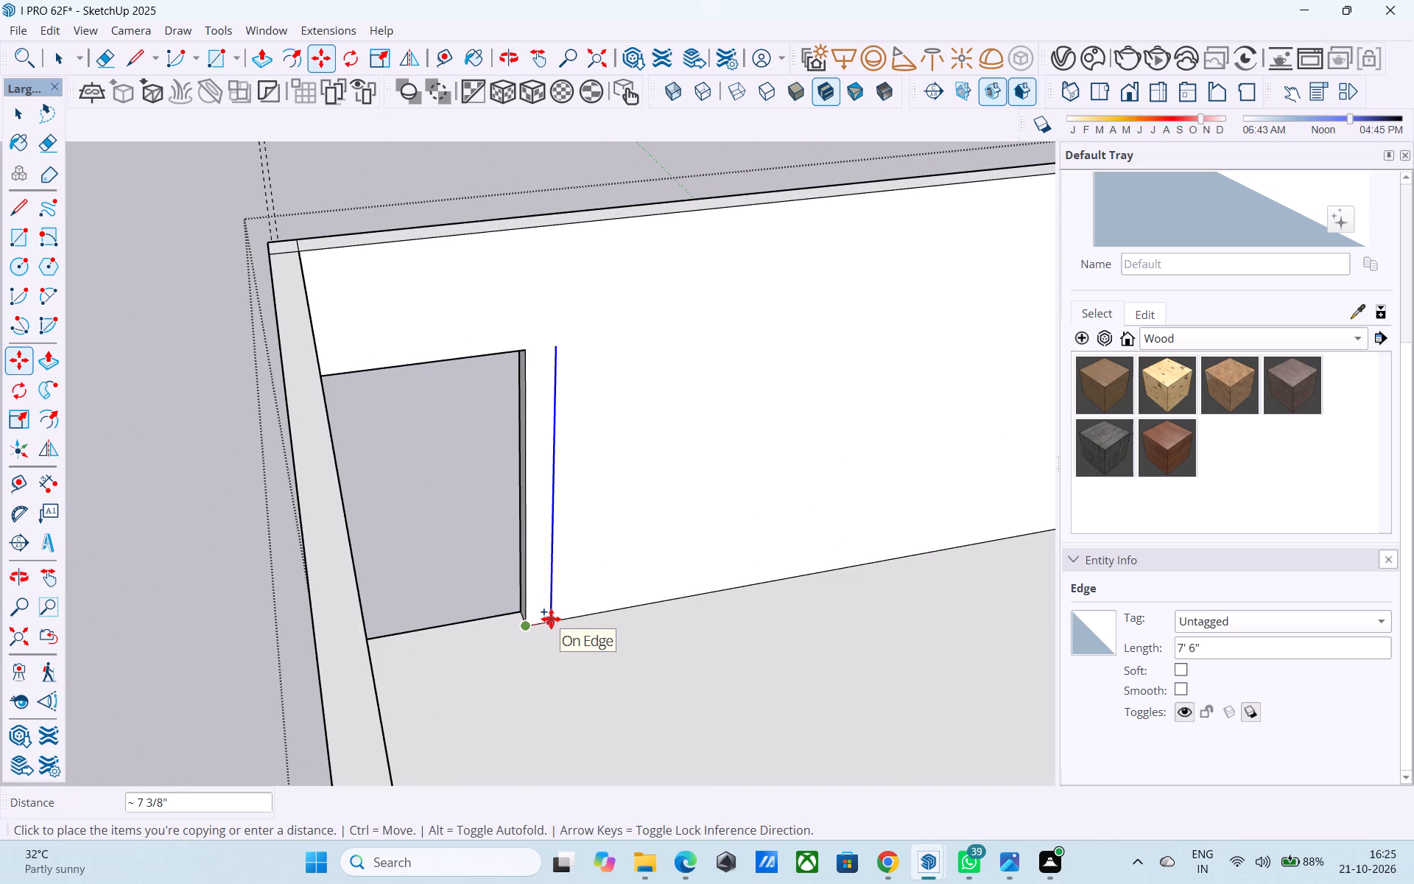
type("4.5\"")
key("Return")
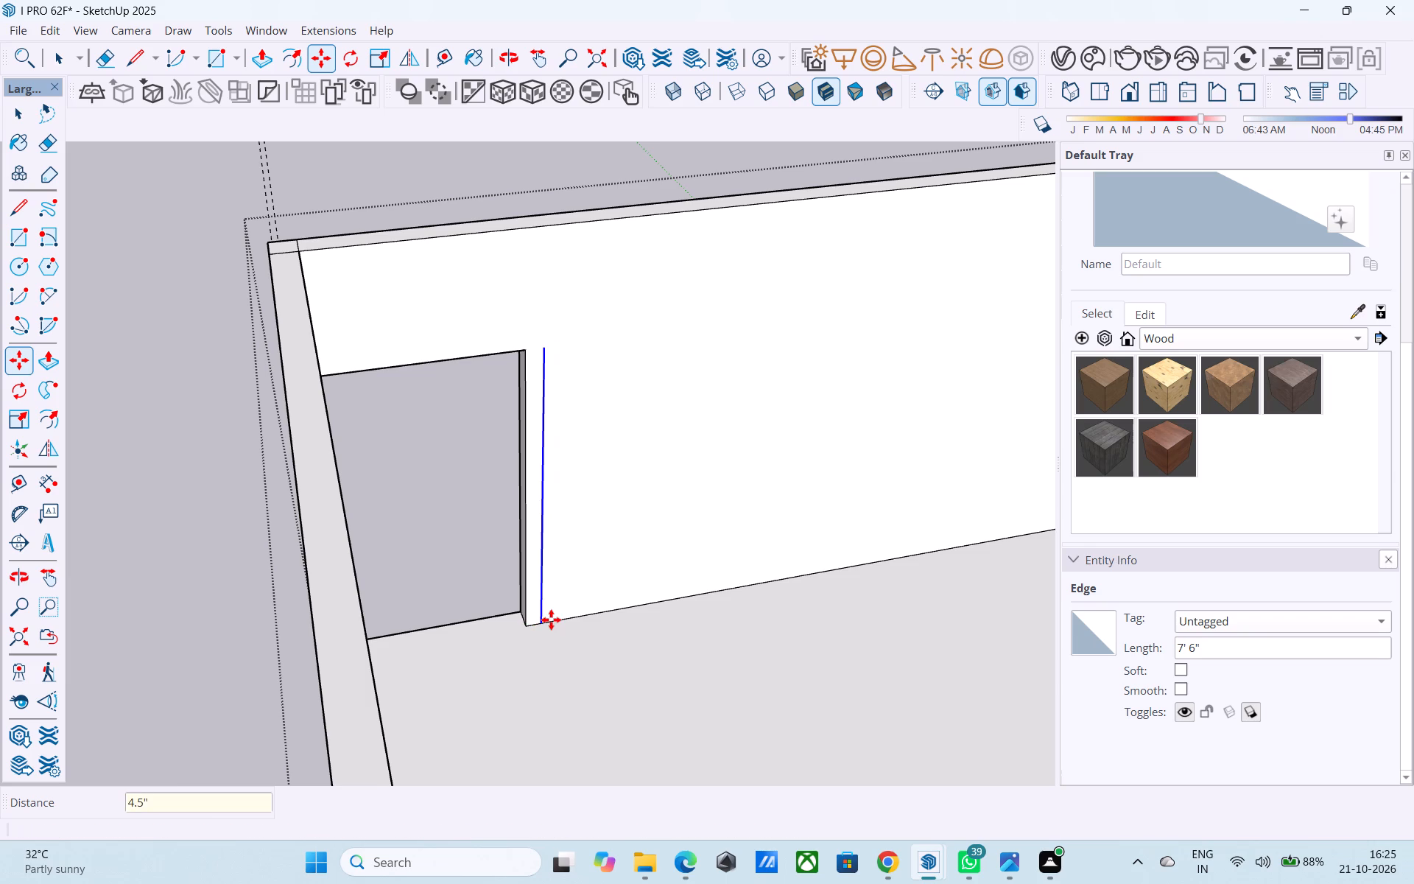
key("space")
key("l")
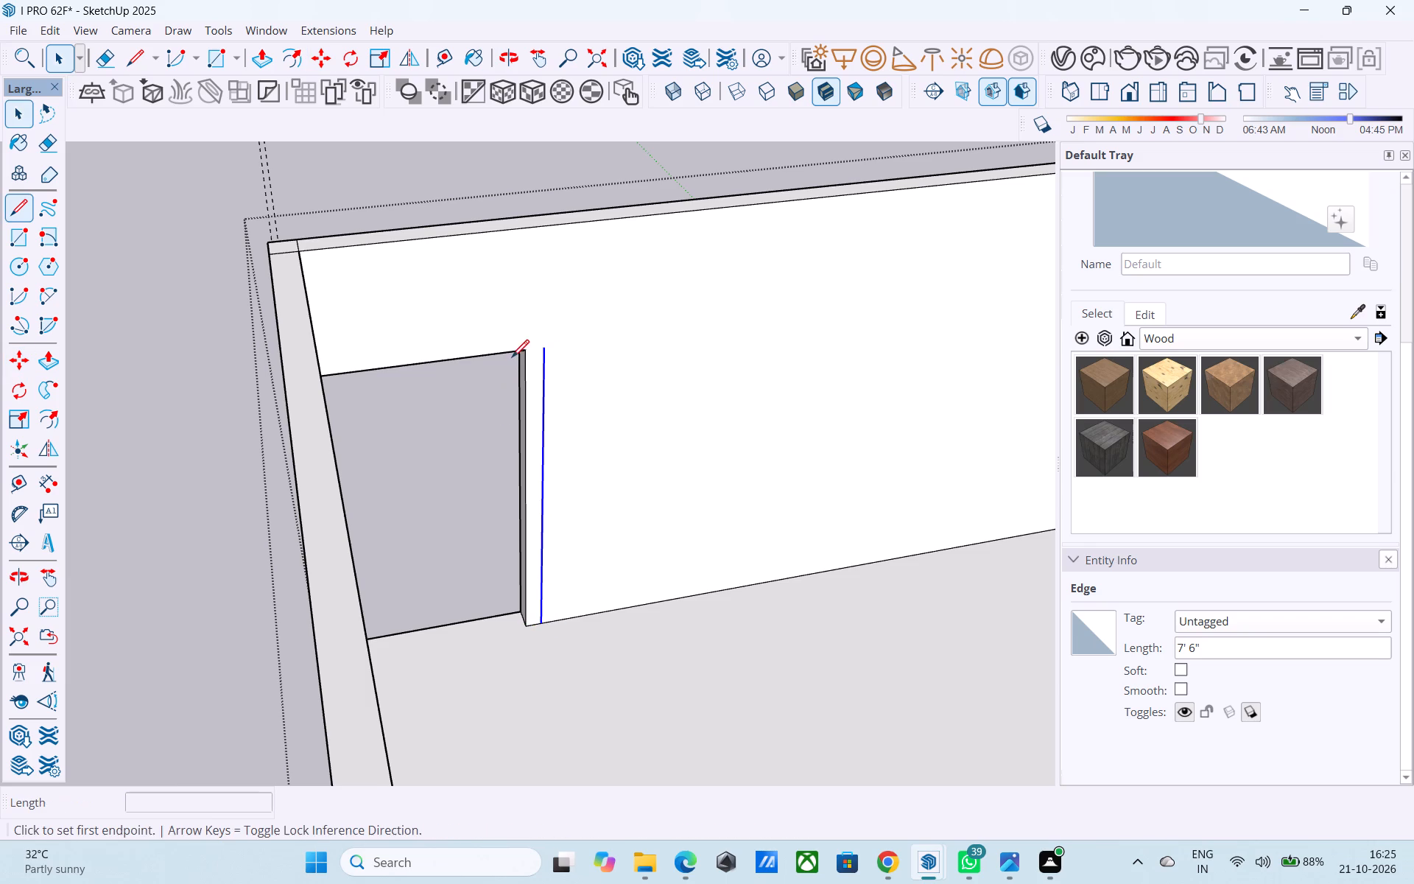
left_click(544, 351)
left_click(530, 352)
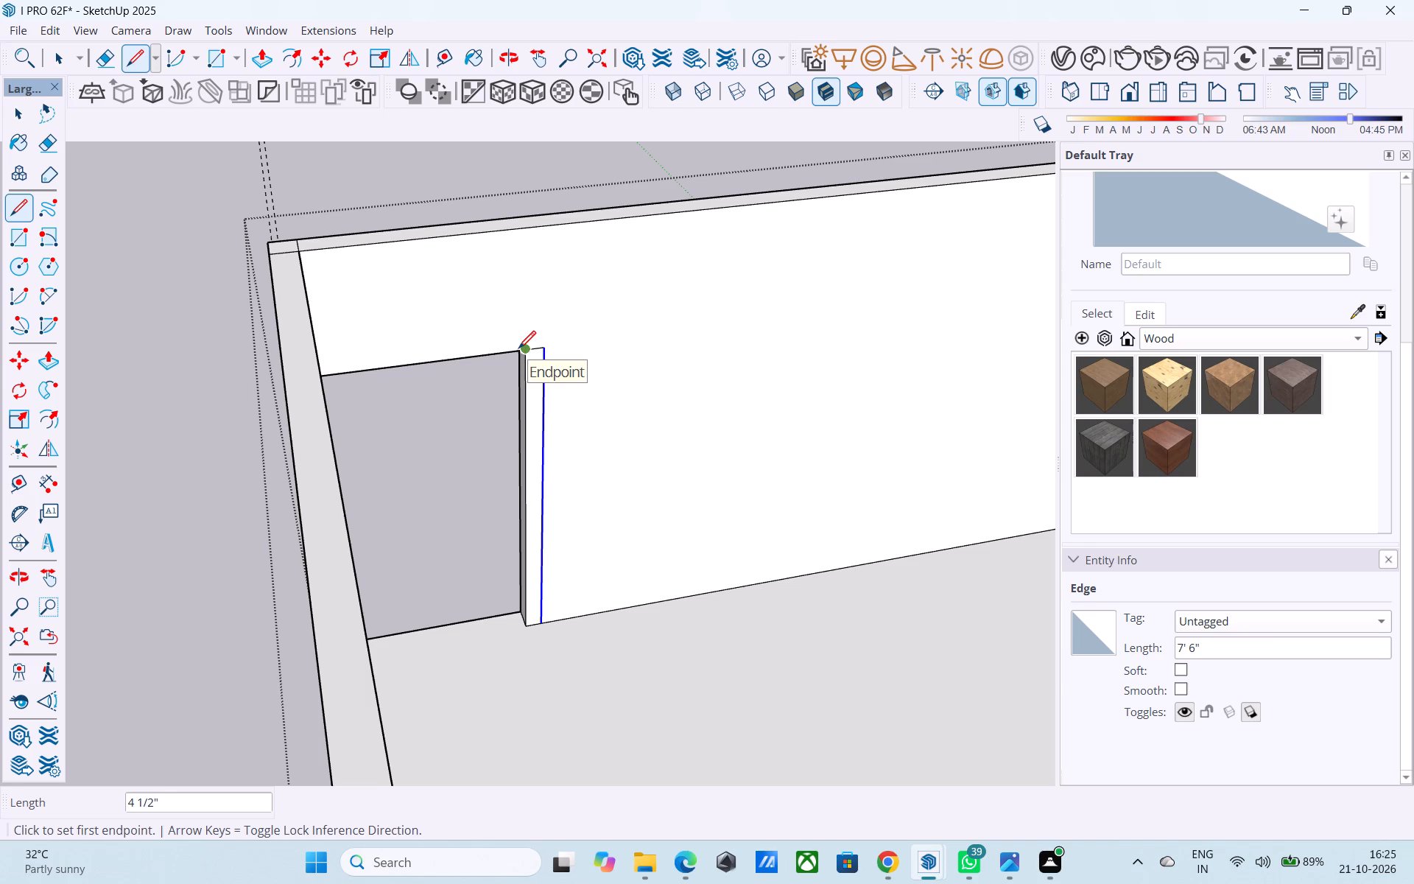
key("space")
Extrude the narrow strip beside the opening 4.5' into the room as a partition.
left_click(534, 395)
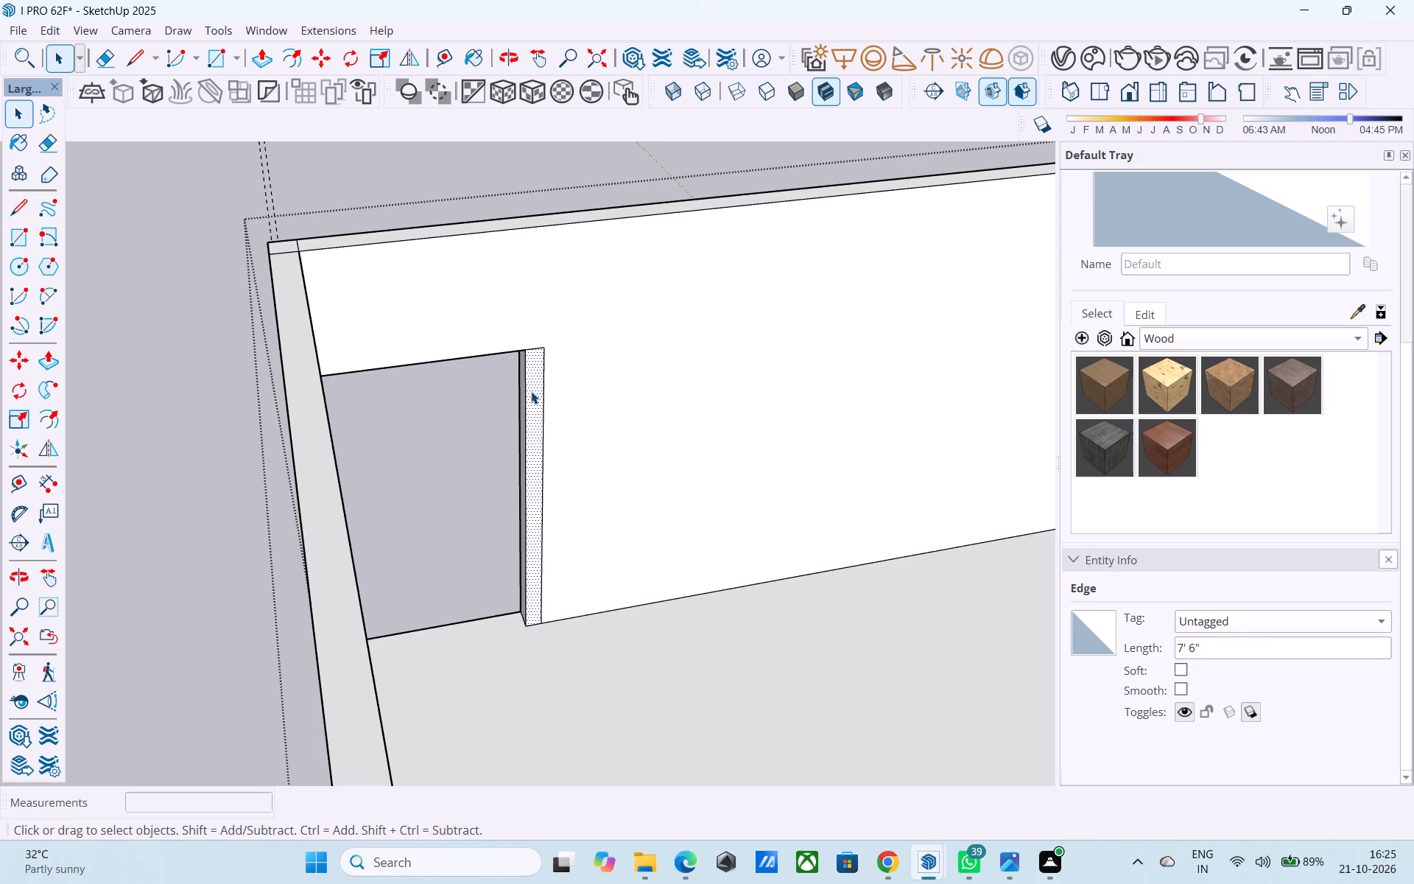
key("p")
left_click(531, 389)
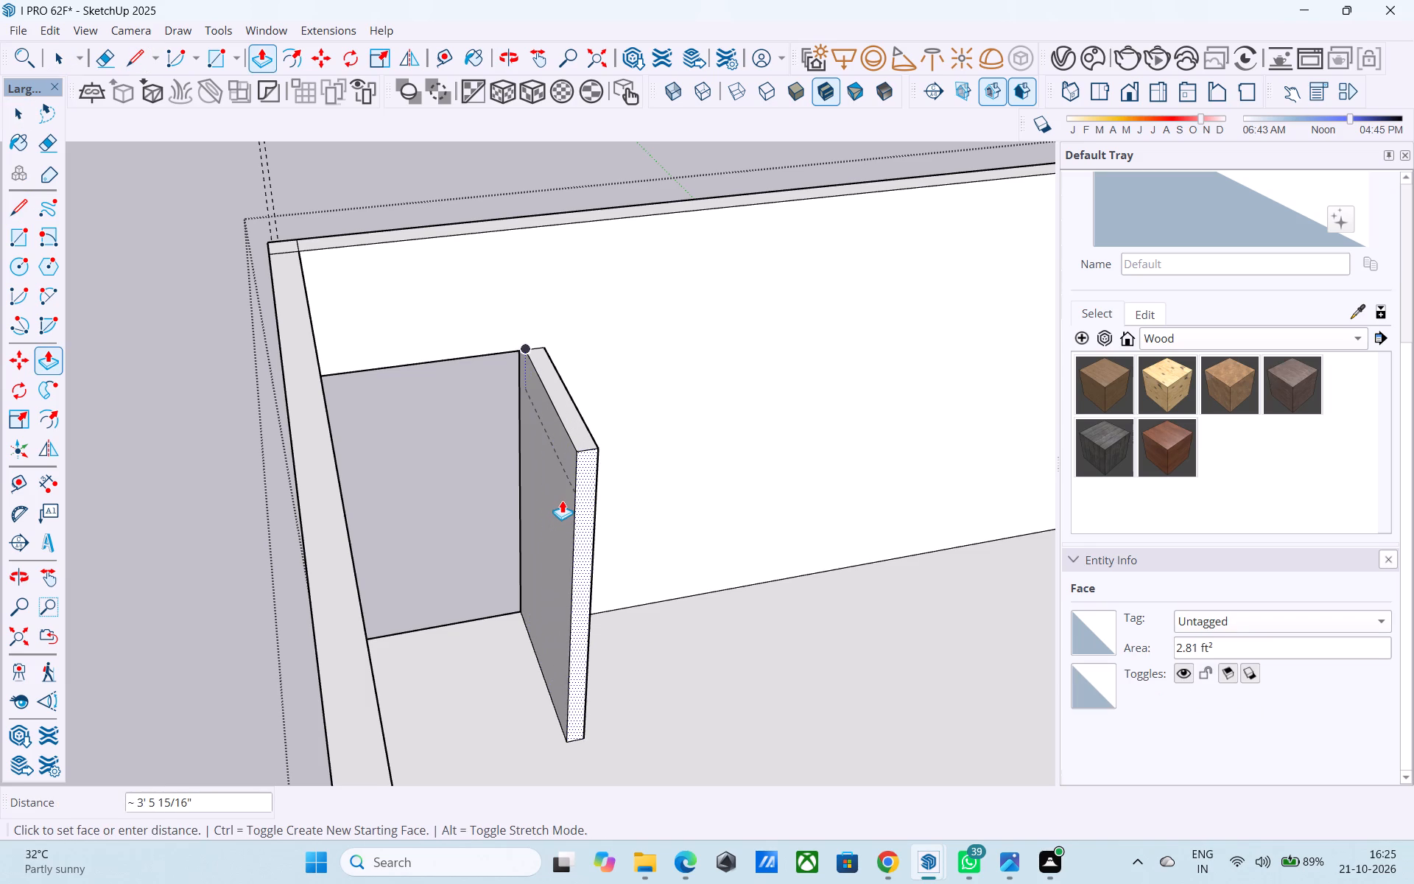
key("4")
type(".5'")
key("Return")
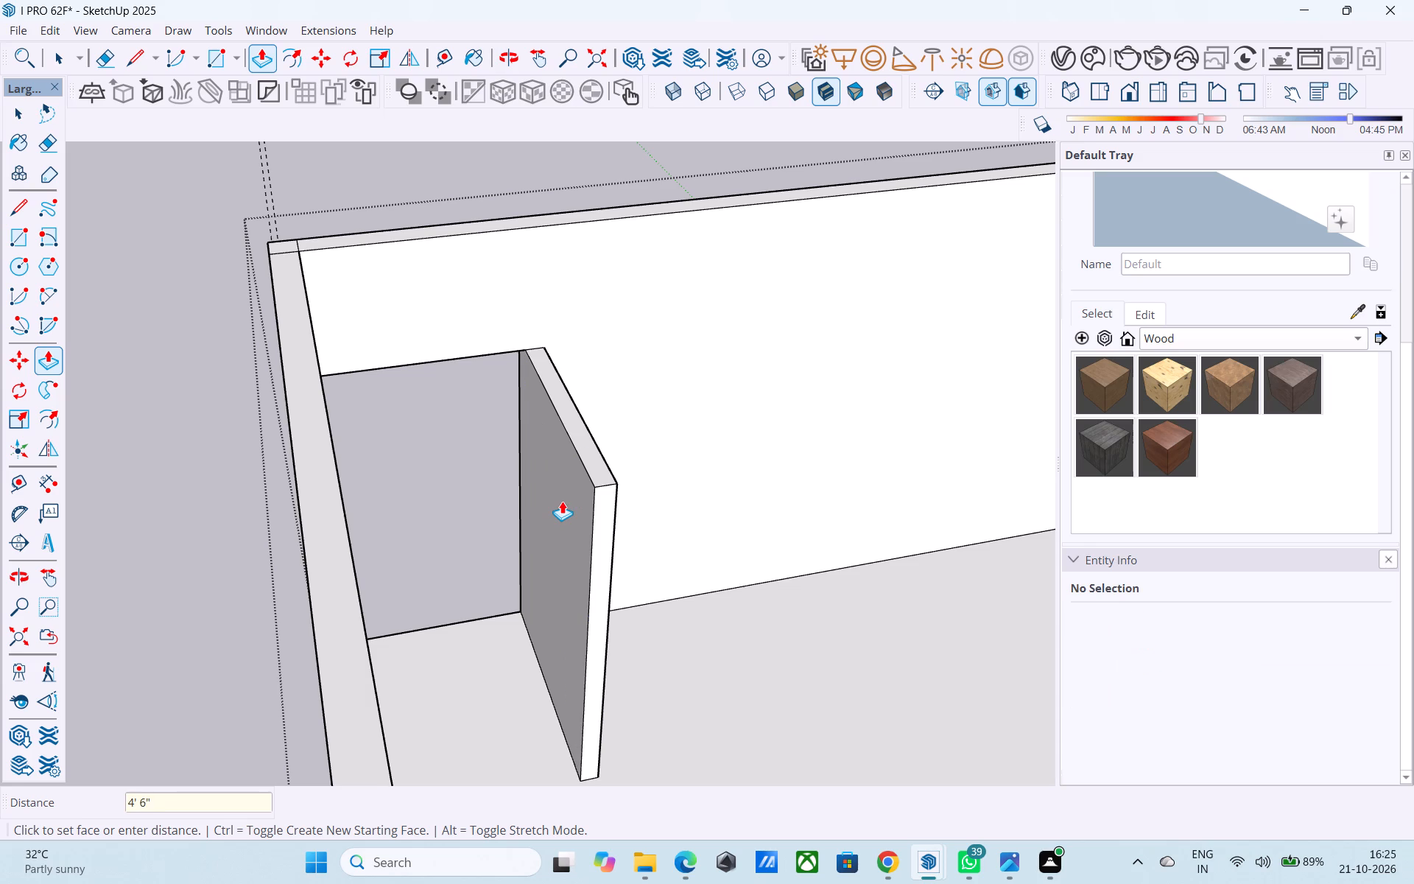
Copy the partition's free-end vertical edge back along its opening-side face to mark a strip about 4.5" wide.
scroll(562, 500, "down", 1)
middle_click_drag(563, 500, 952, 477)
middle_click_drag(729, 477, 1043, 420)
middle_click_drag(597, 594, 597, 505)
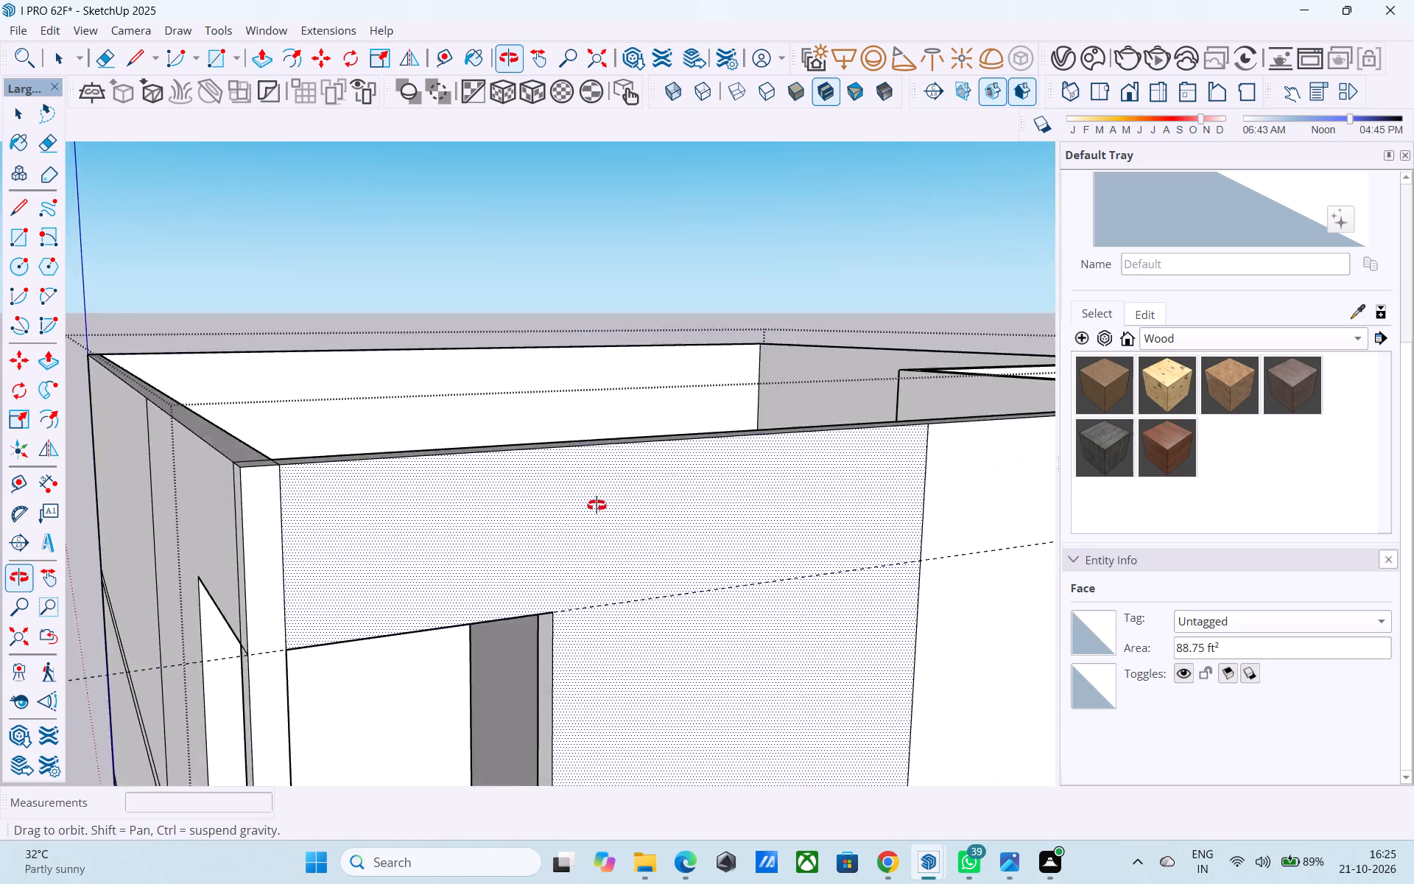
middle_click_drag(597, 505, 553, 540)
middle_click_drag(552, 539, 579, 152, "shift")
middle_click_drag(579, 152, 567, 118)
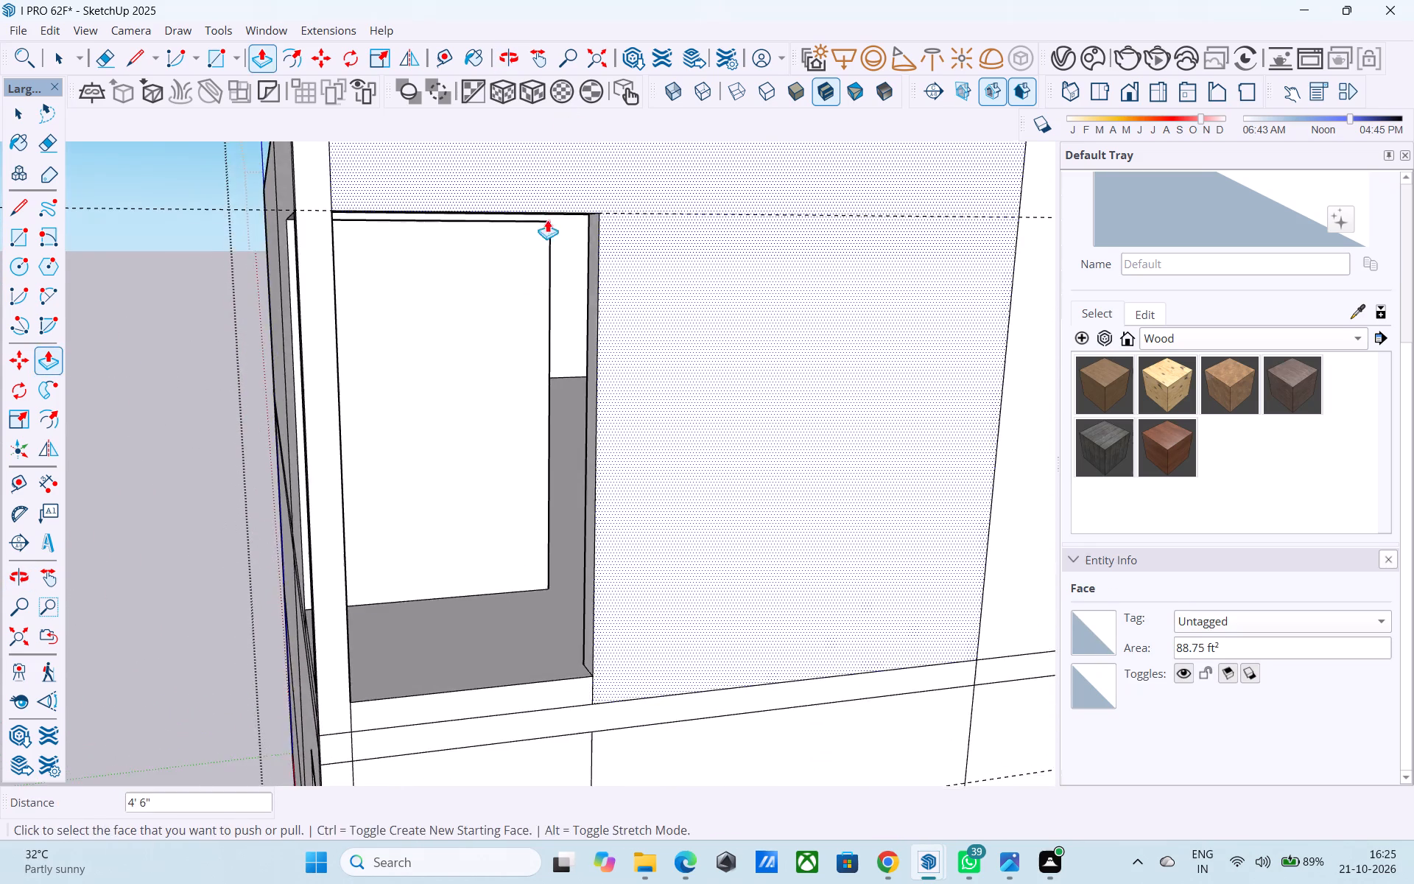
scroll(516, 339, "up", 3)
key("space")
left_click(561, 358)
key("m")
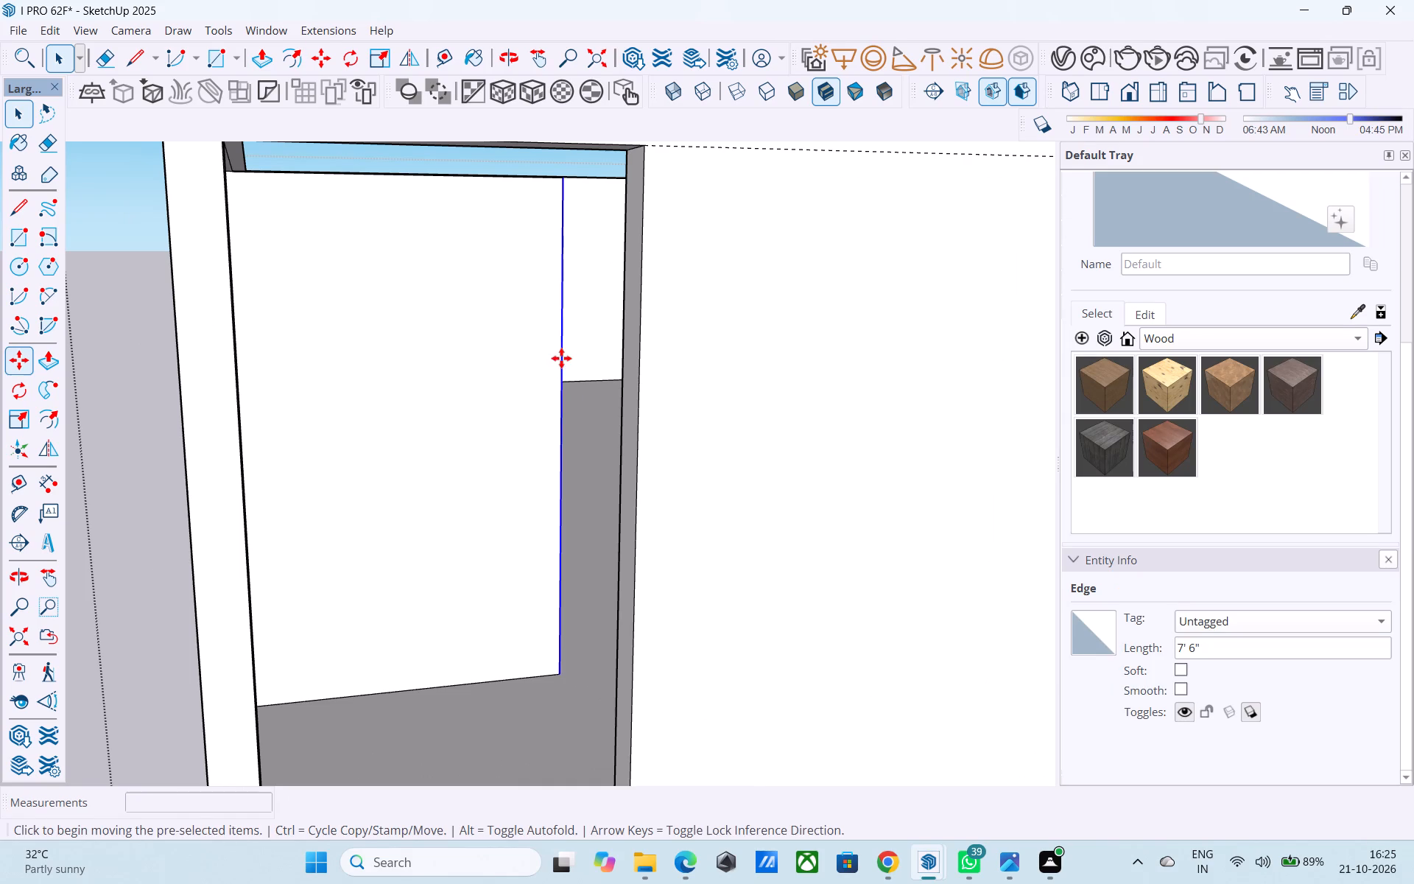
left_click(560, 676)
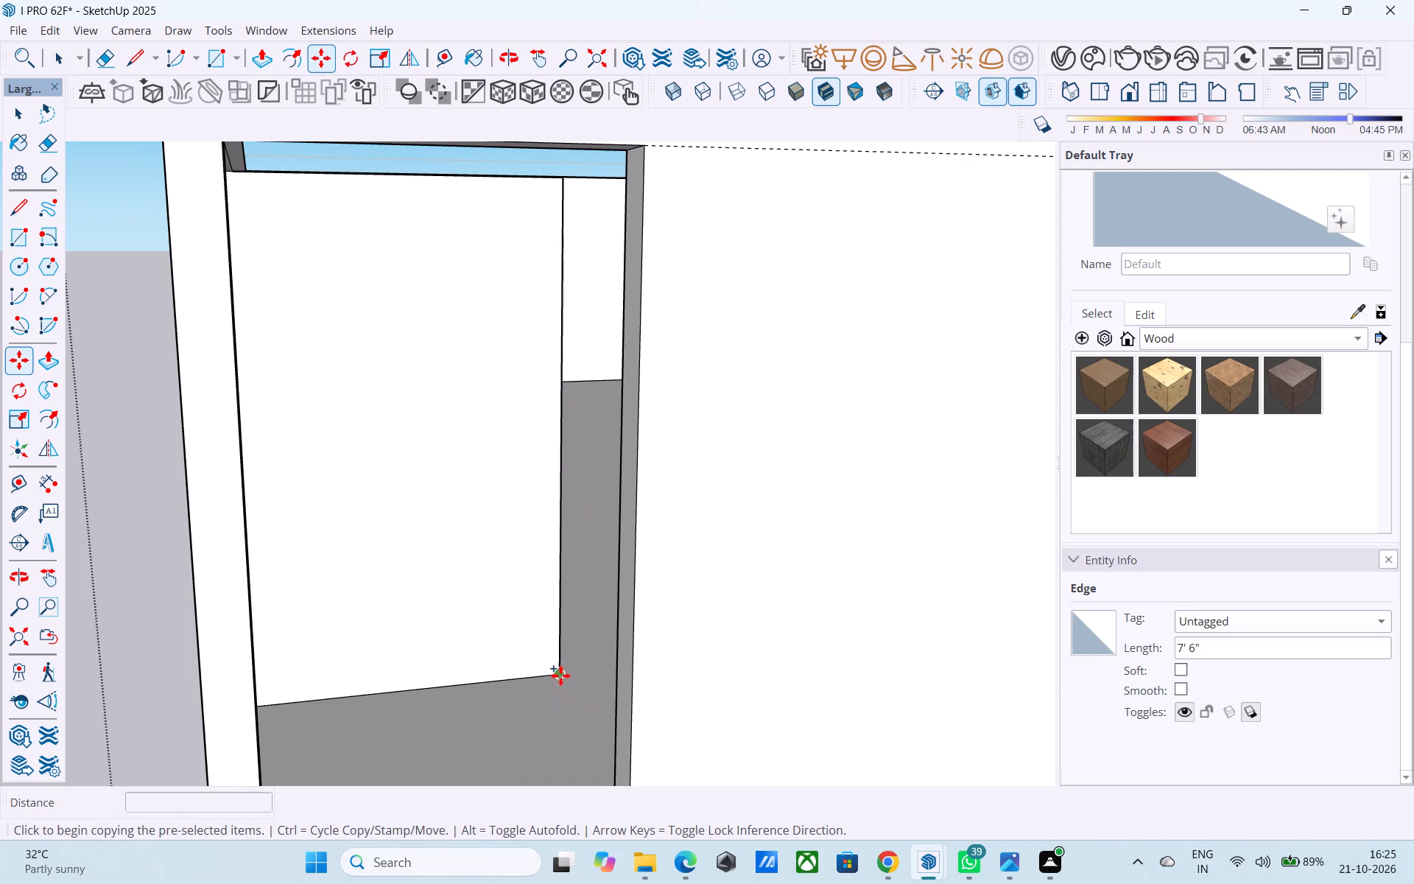
left_click(536, 668)
key("space")
Extrude the strip at the partition's end 4' to meet the other wall, enclosing the top storey's corner openings.
left_click(544, 644)
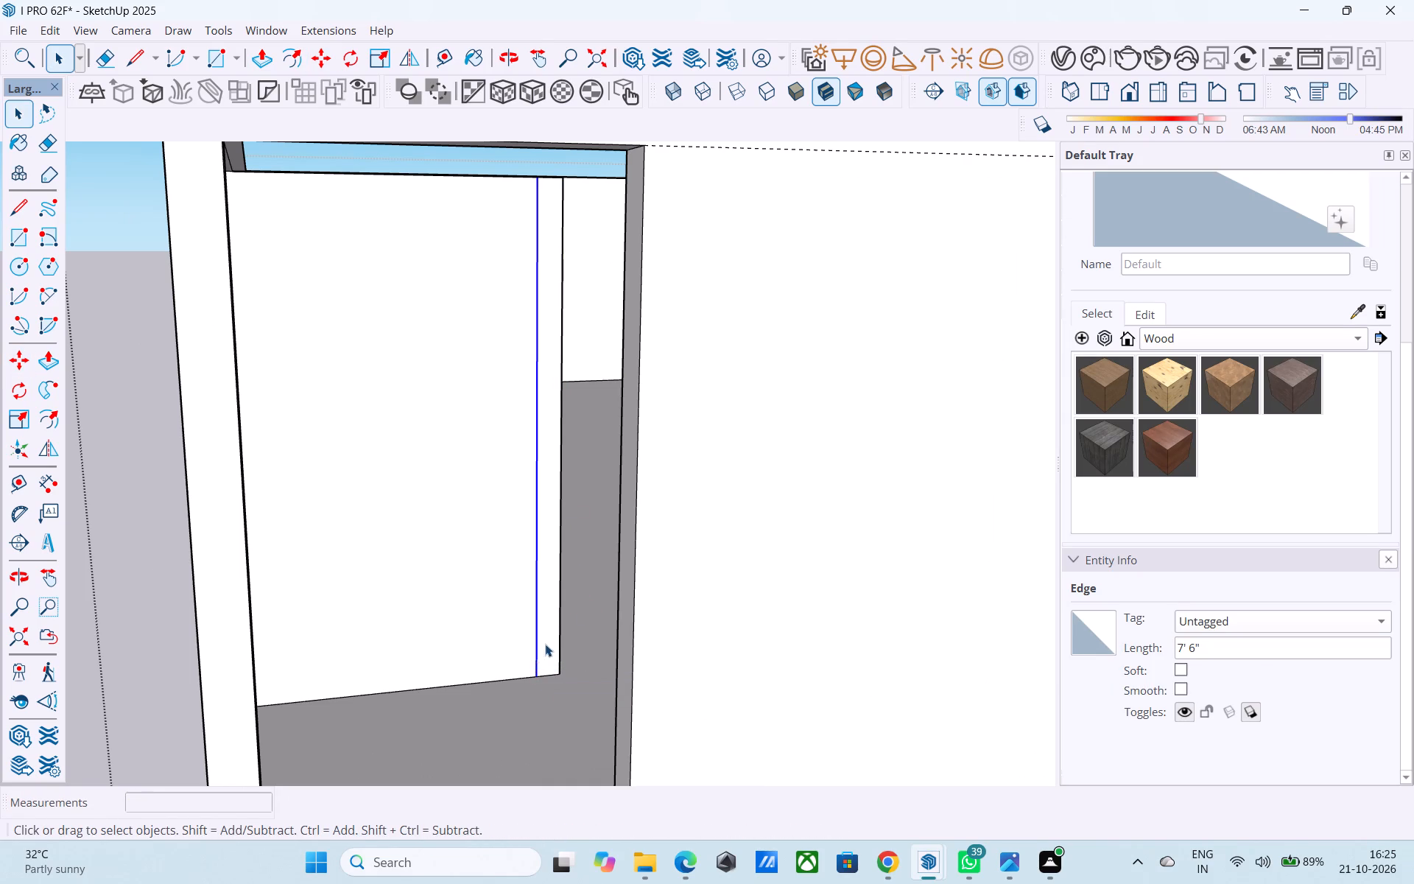
key("p")
left_click(545, 639)
scroll(566, 674, "down", 5)
scroll(566, 675, "up", 1)
scroll(566, 675, "down", 1)
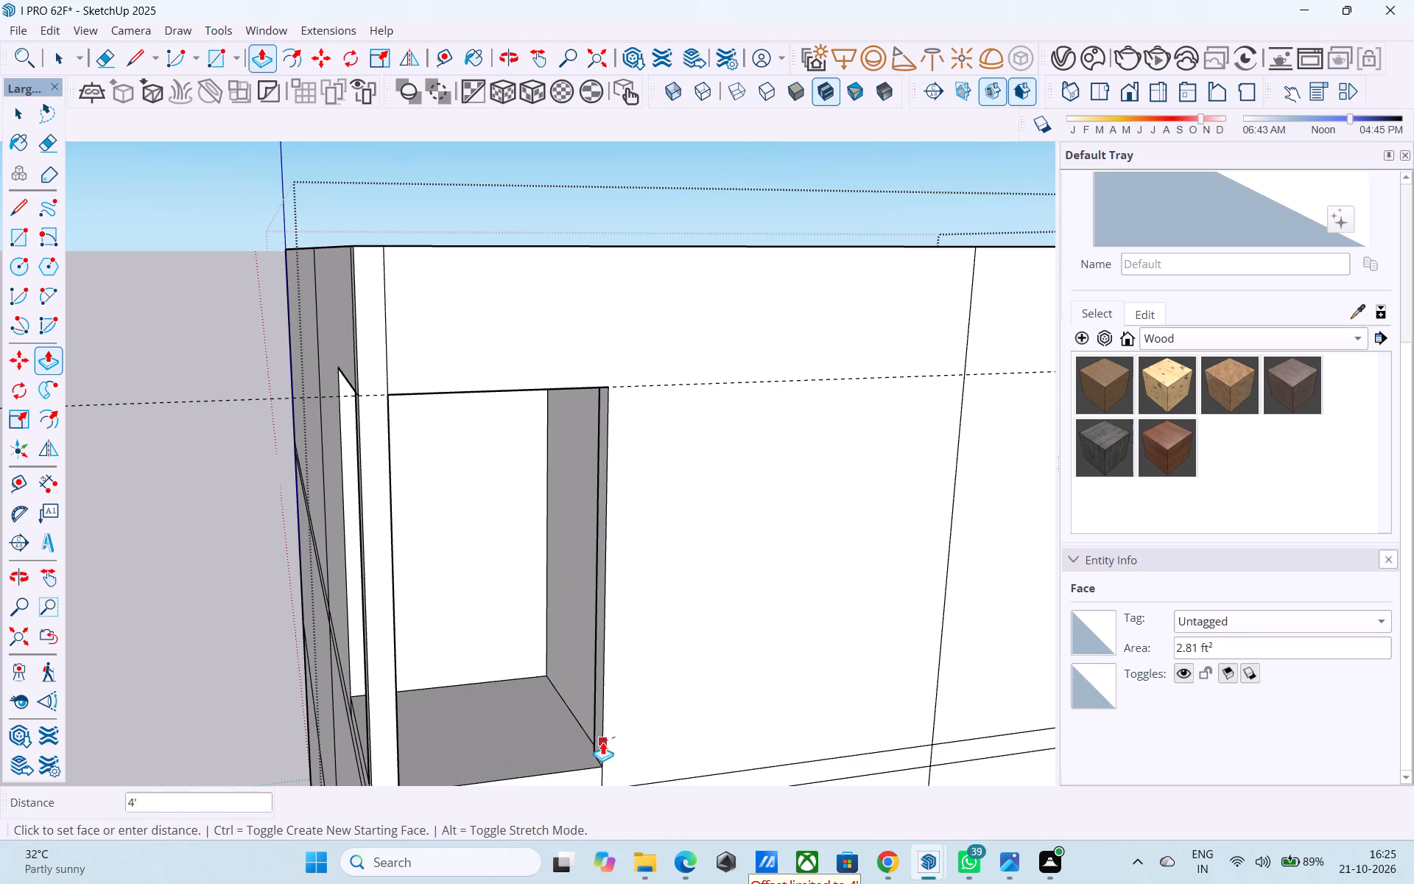
middle_click_drag(602, 741, 953, 739)
scroll(807, 660, "down", 6)
middle_click_drag(688, 645, 817, 621)
scroll(817, 622, "up", 4)
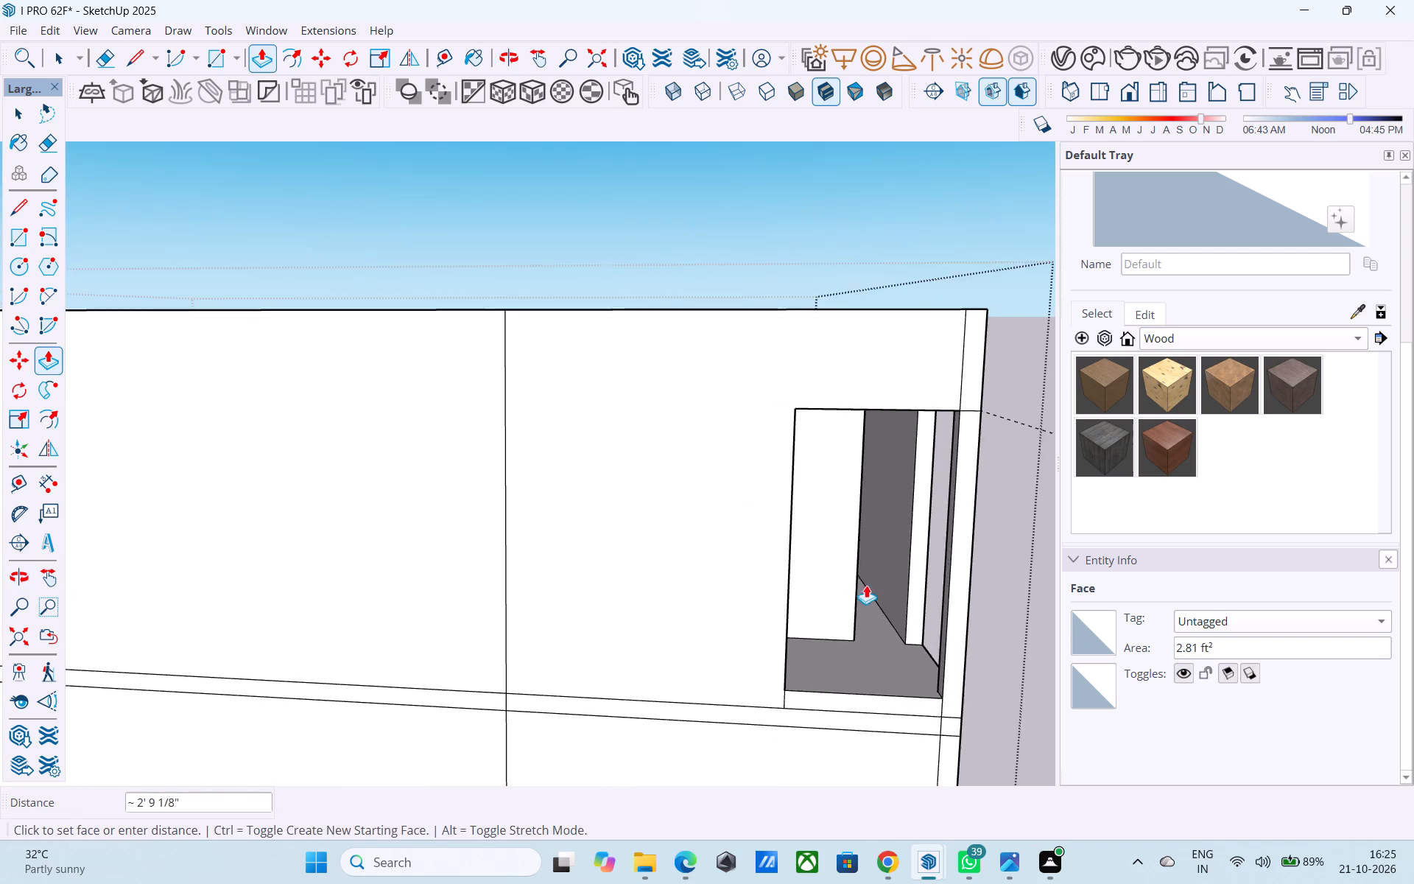
scroll(866, 585, "up", 15)
scroll(915, 580, "up", 8)
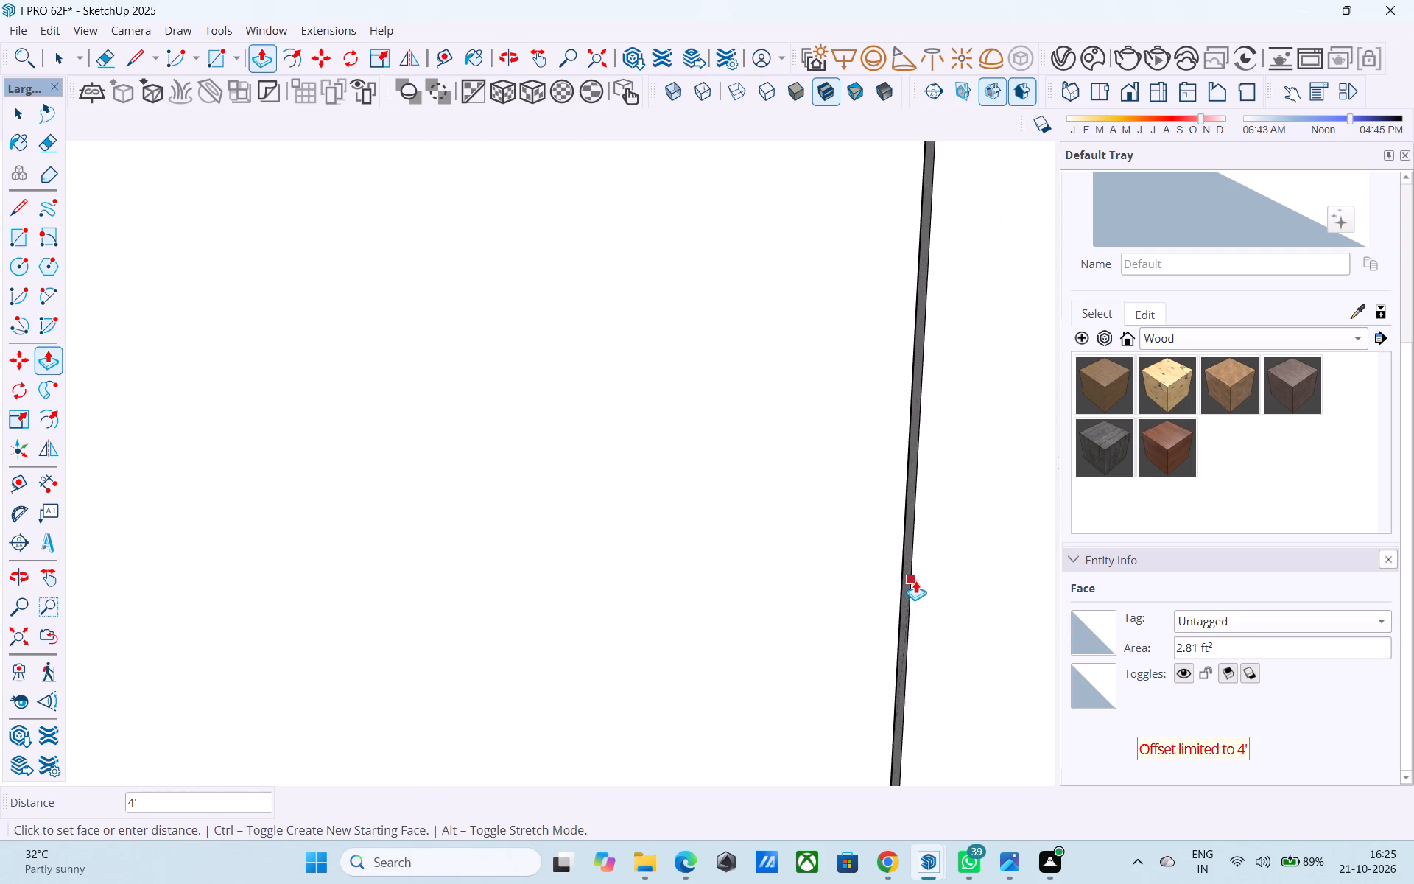
scroll(915, 580, "up", 2)
middle_click_drag(915, 580, 1013, 631)
left_click(976, 587)
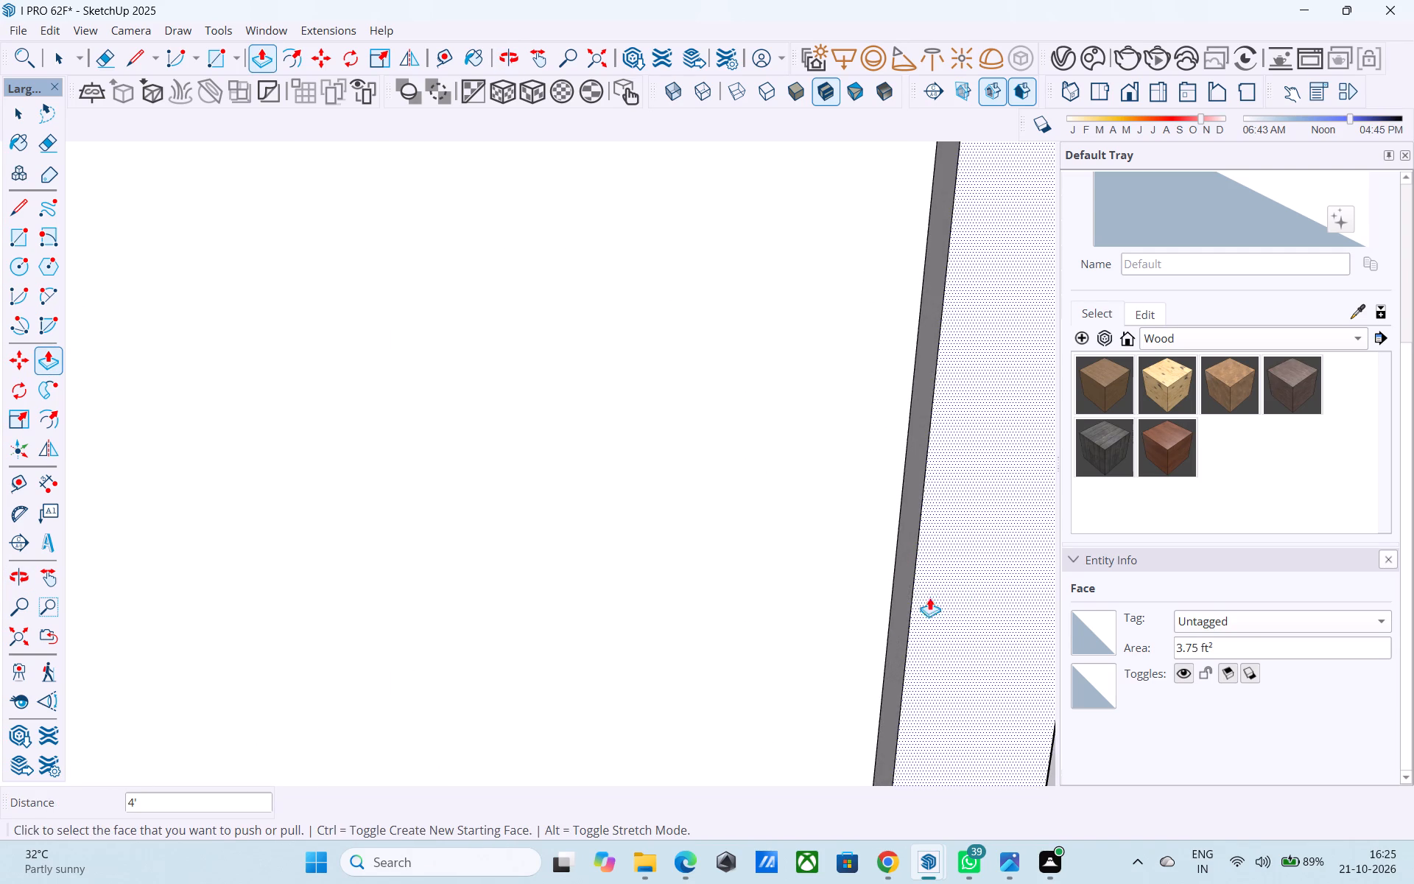
Raise the top face of the L-shaped partition level with the top of the outer walls.
middle_click_drag(917, 595, 322, 555)
scroll(326, 484, "down", 13)
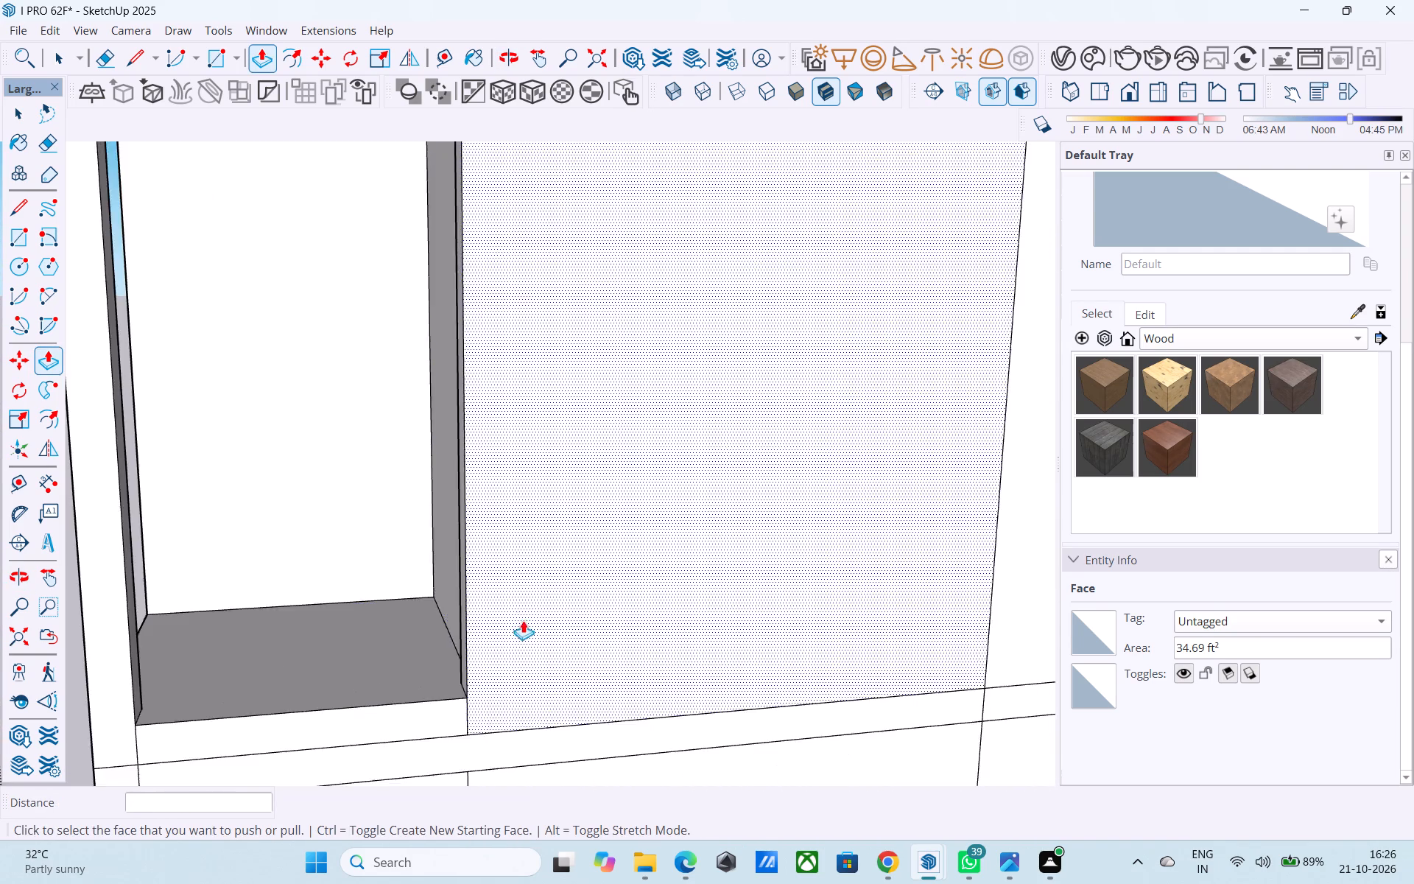
scroll(523, 620, "down", 13)
middle_click_drag(556, 406, 589, 356)
key("space")
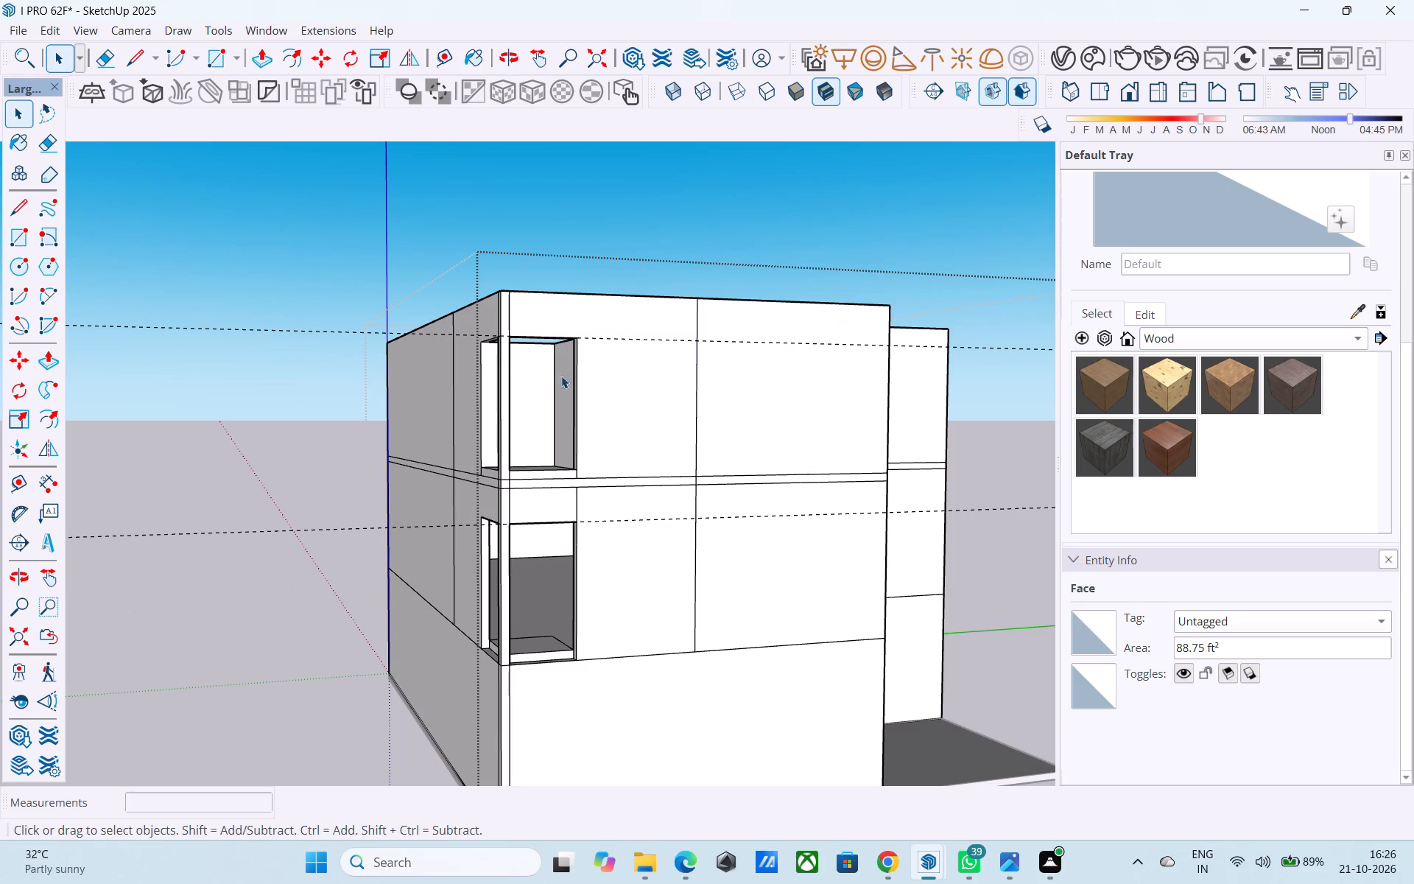
middle_click_drag(550, 383, 475, 565, "shift")
scroll(465, 546, "up", 9)
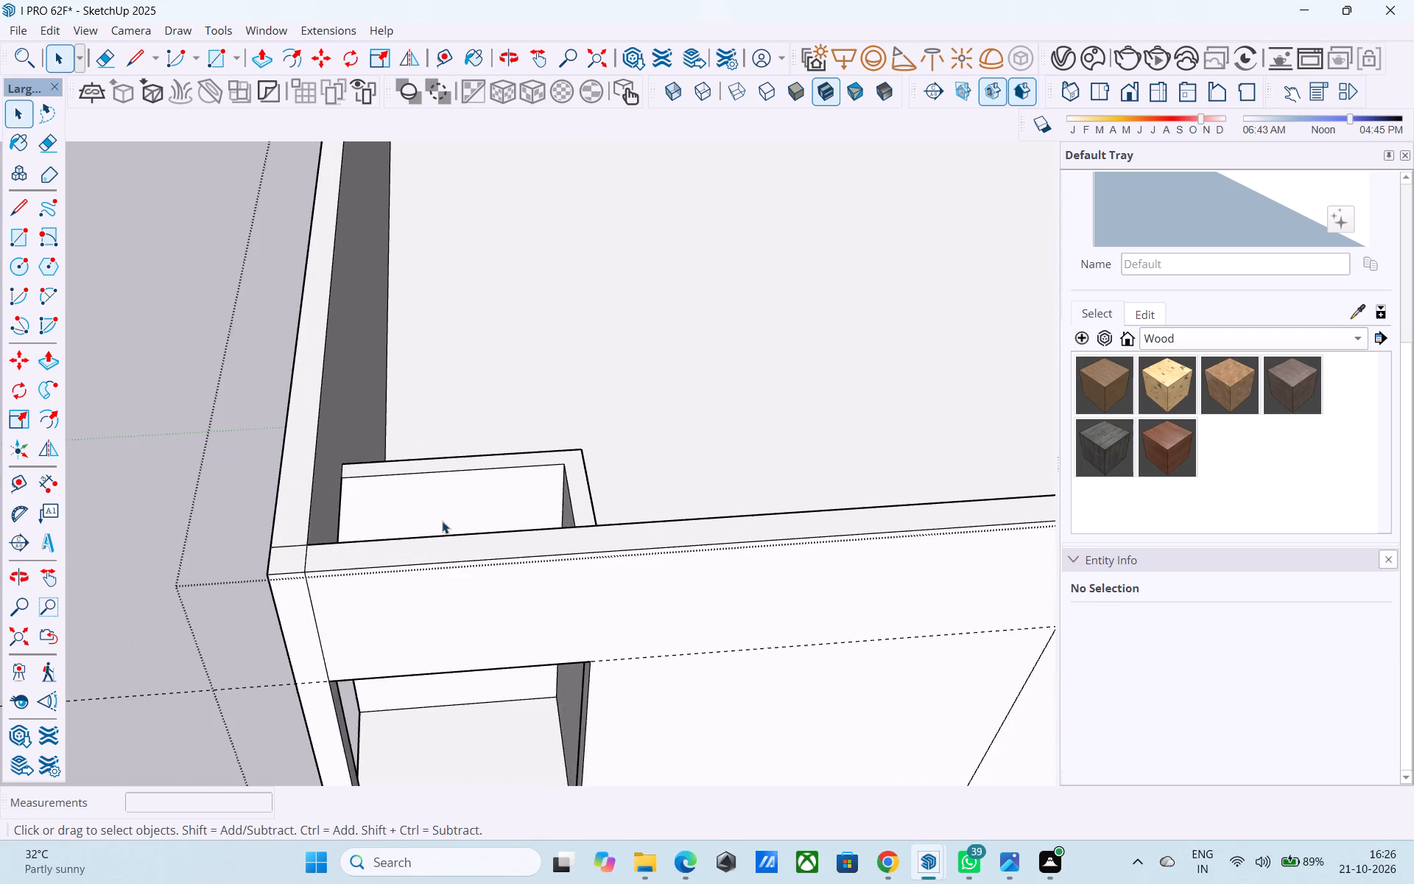
scroll(442, 521, "up", 6)
left_click(401, 451)
key("p")
left_click(401, 451)
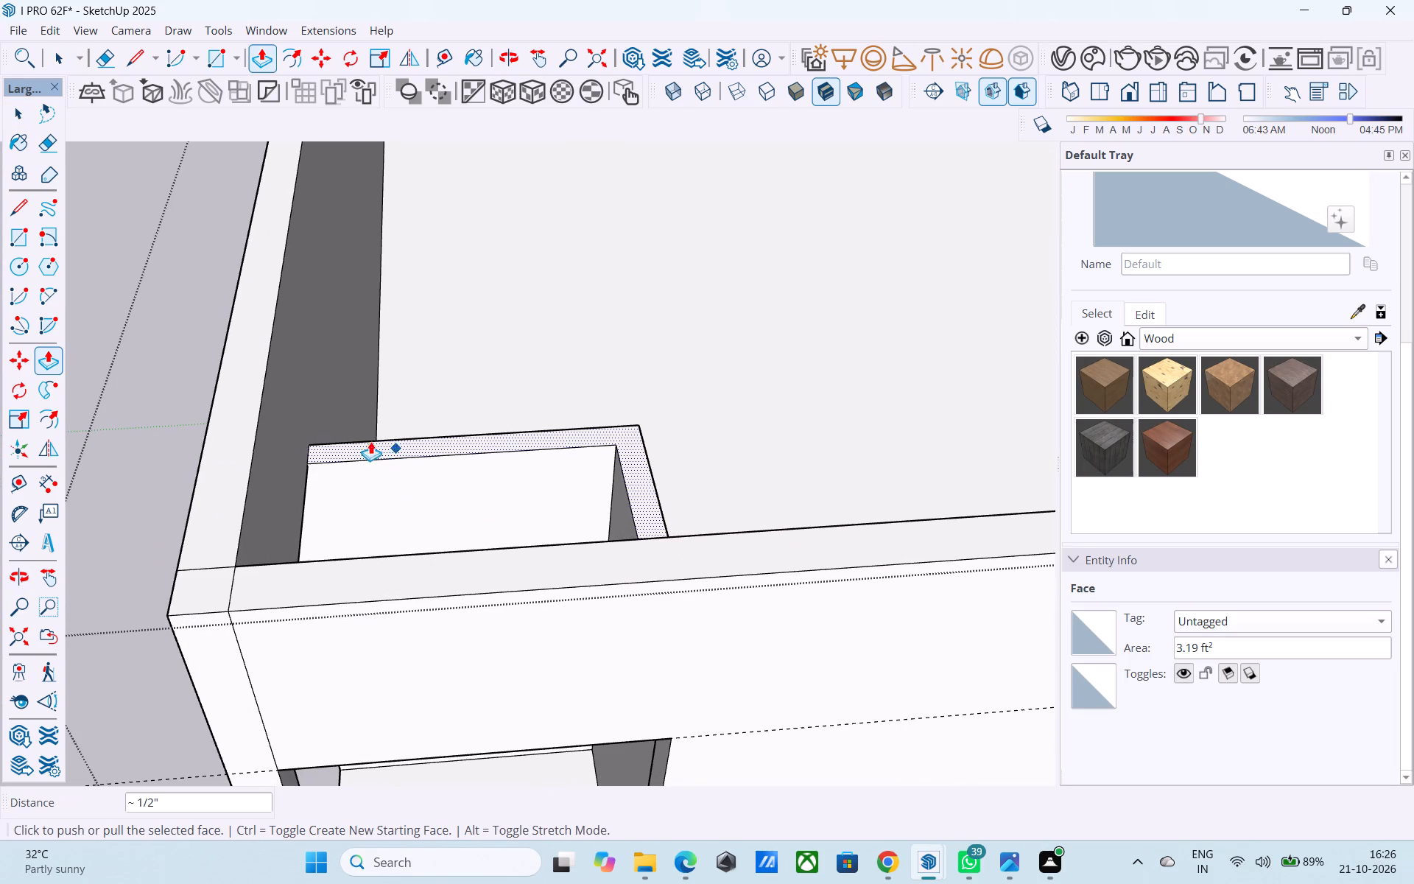
left_click(350, 455)
left_click(257, 419)
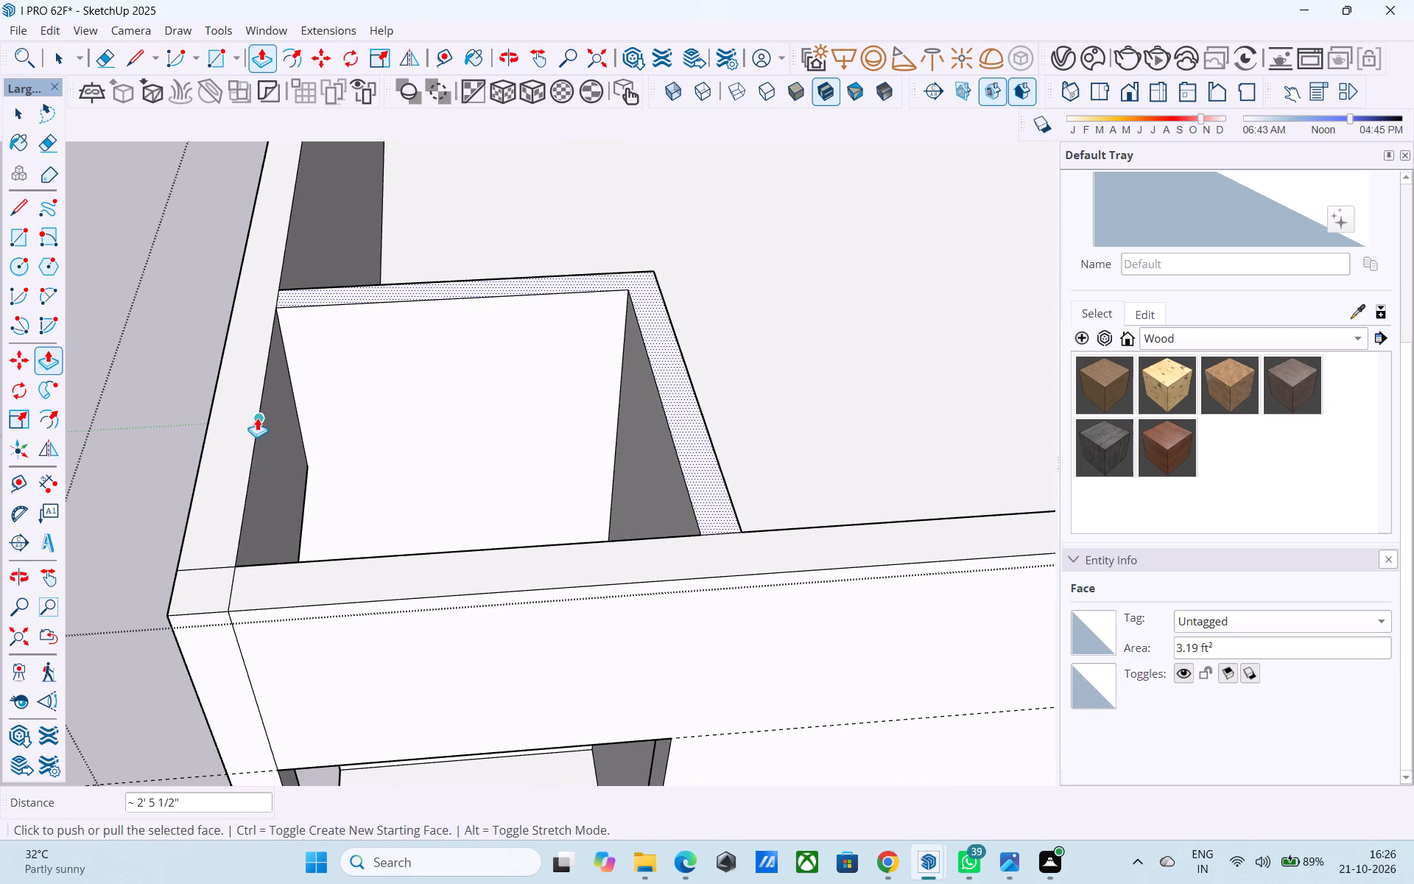
middle_click_drag(310, 471, 407, 315)
key("space")
scroll(407, 320, "down", 9)
Copy the middle storey corner opening's inner vertical edge 6" along the inside wall face.
middle_click_drag(411, 435, 476, 280)
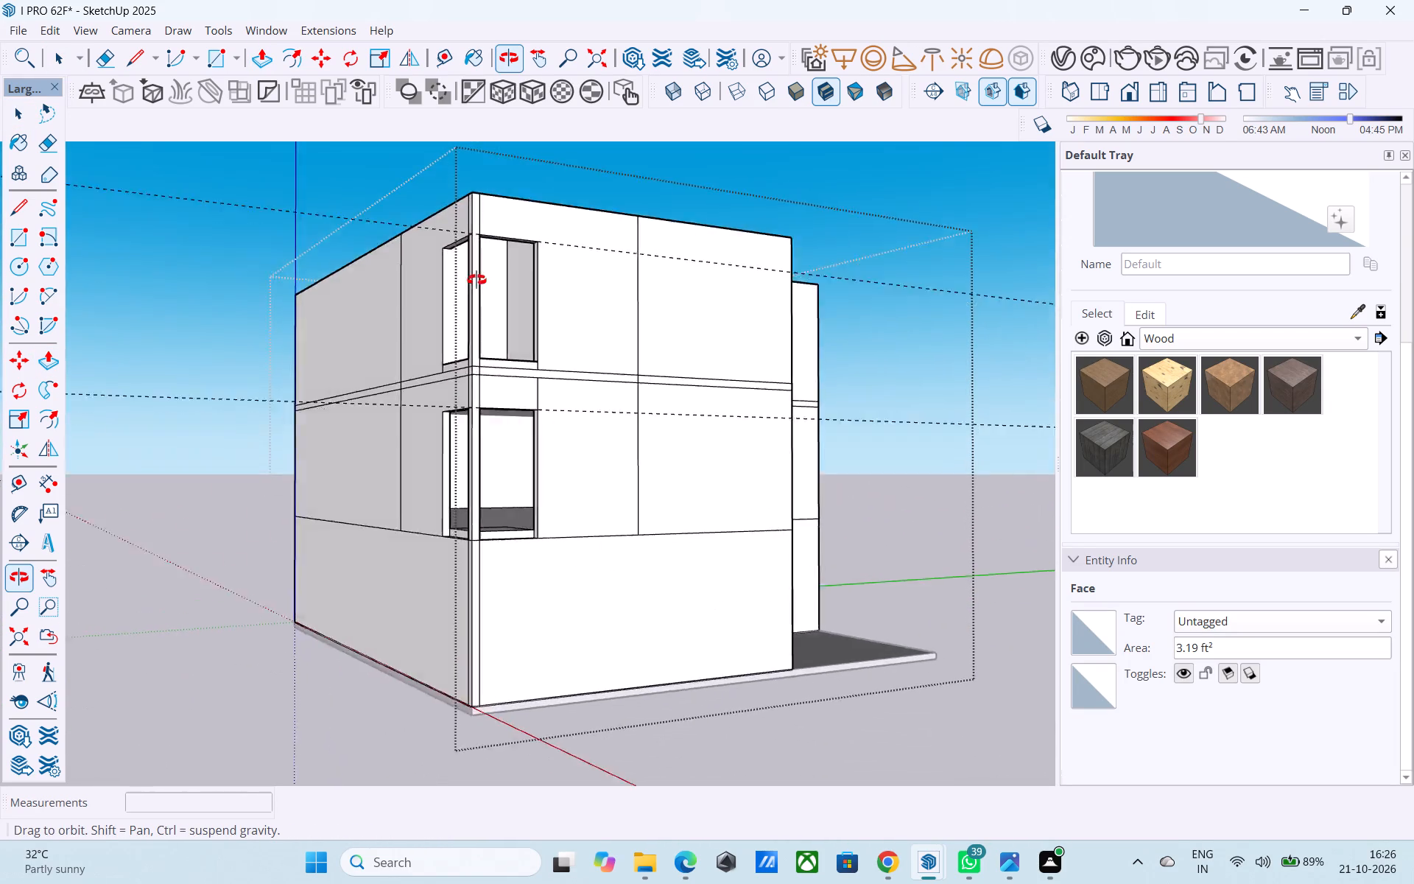
middle_click_drag(476, 280, 471, 366)
scroll(320, 586, "down", 5)
scroll(486, 368, "up", 10)
middle_click_drag(449, 433, 500, 318)
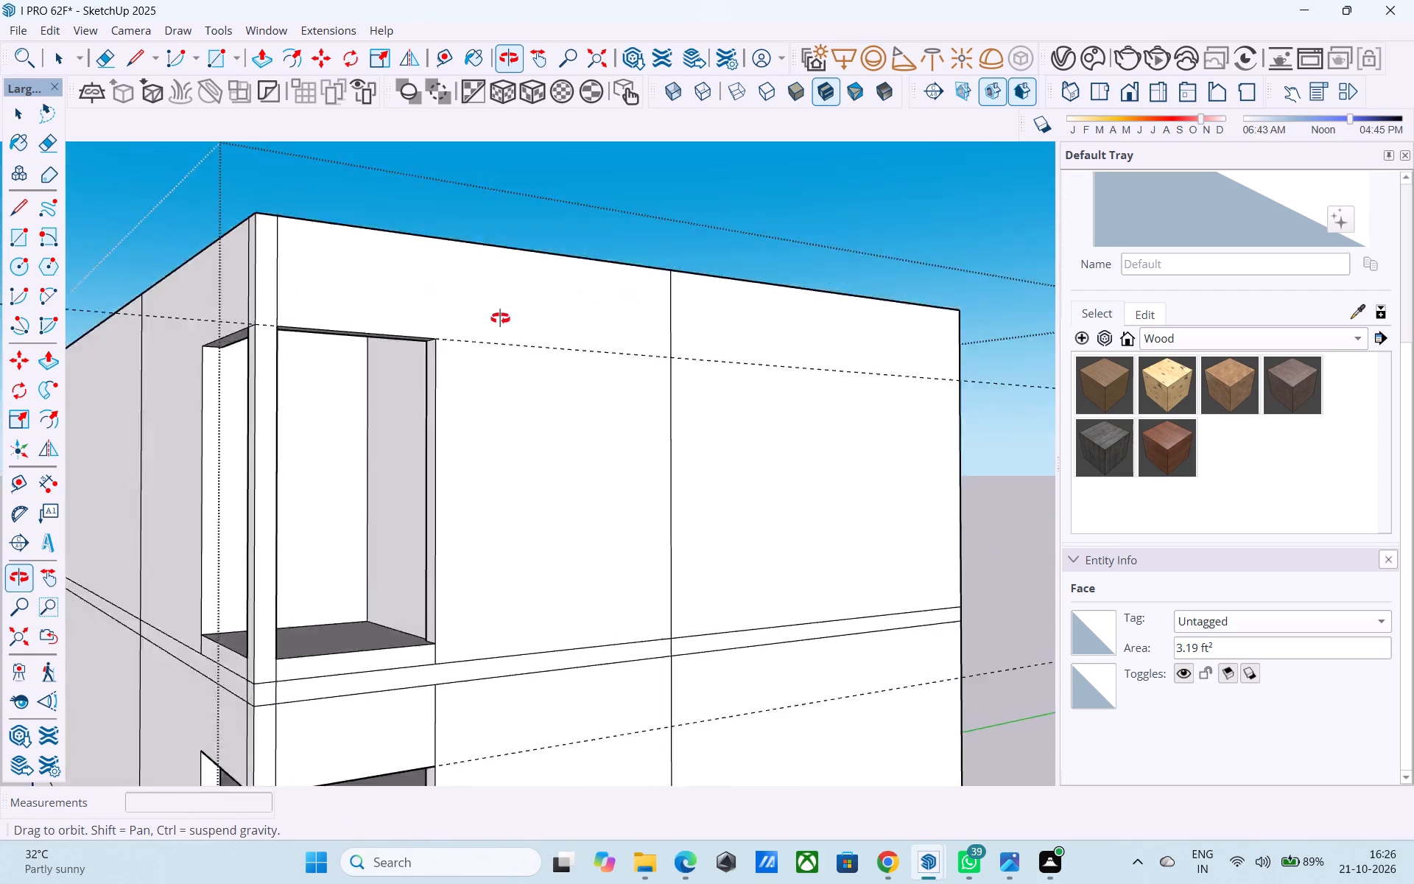
middle_click_drag(500, 318, 496, 301)
scroll(530, 259, "down", 9)
middle_click_drag(534, 536, 374, 599)
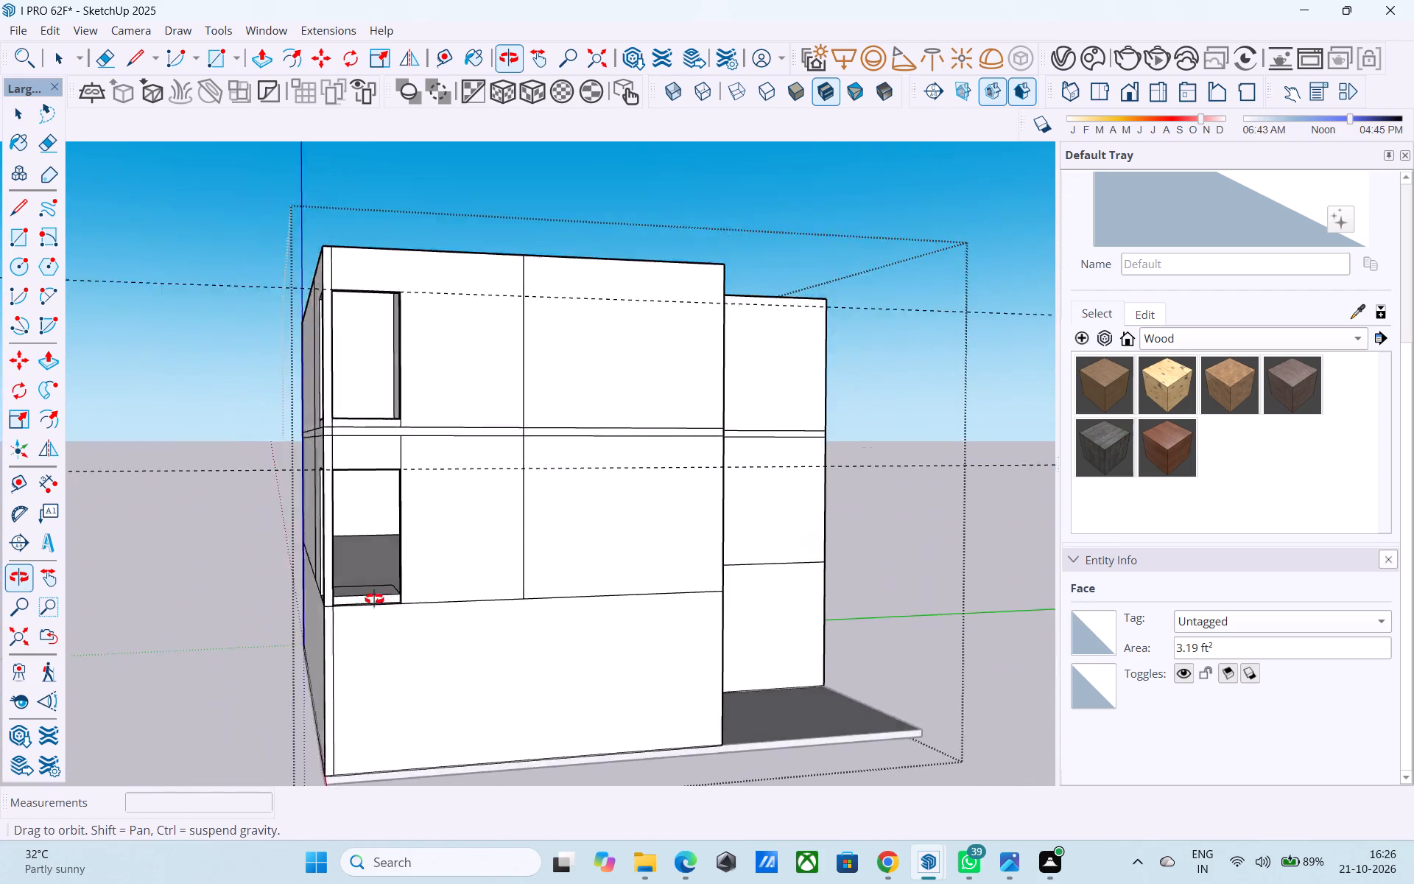
middle_click_drag(374, 599, 285, 597)
scroll(286, 550, "up", 9)
left_click(269, 533)
scroll(269, 534, "up", 2)
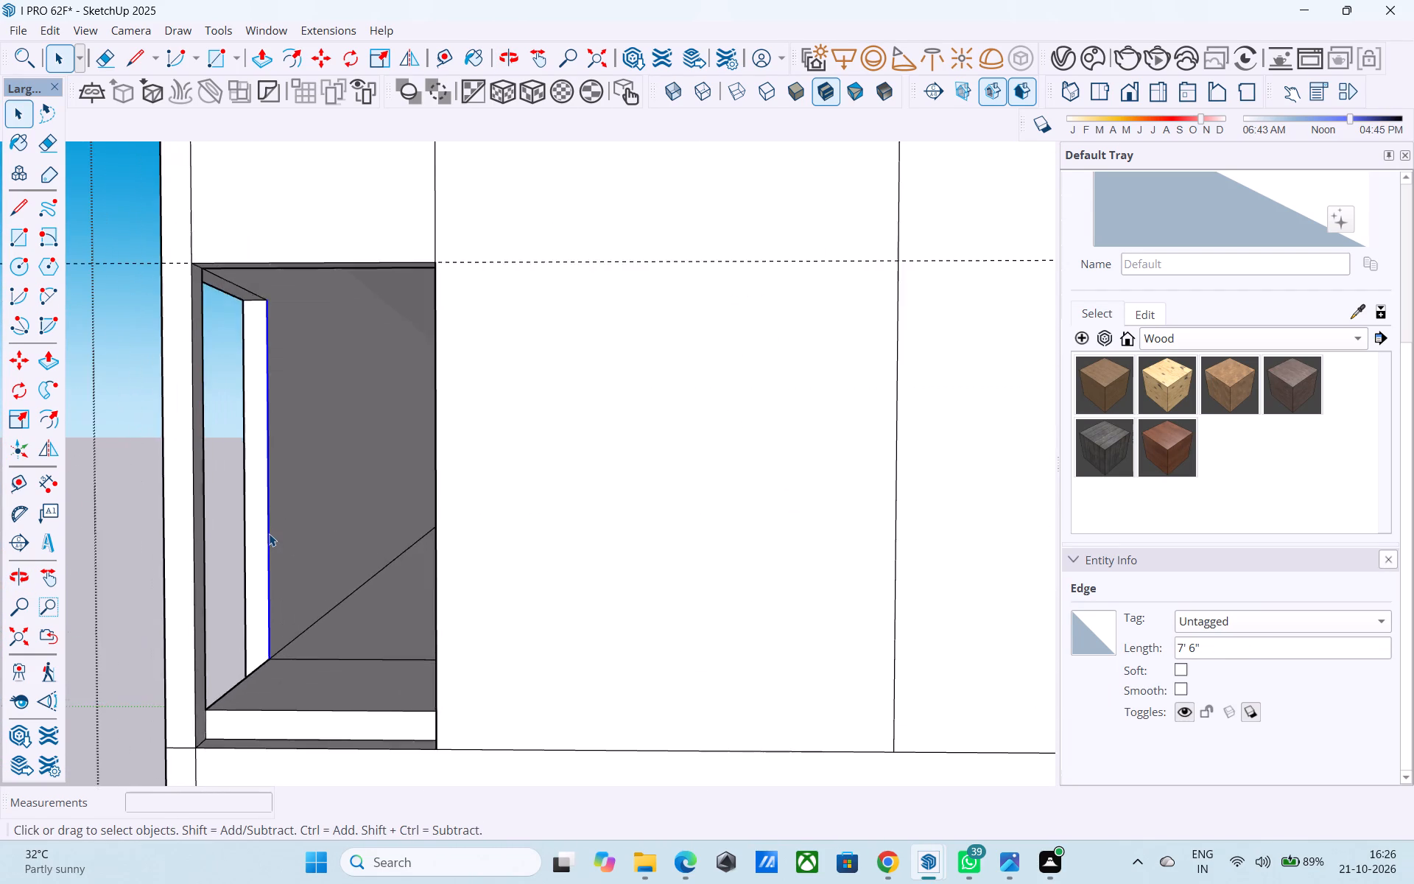
scroll(269, 533, "up", 2)
key("m")
left_click(271, 683)
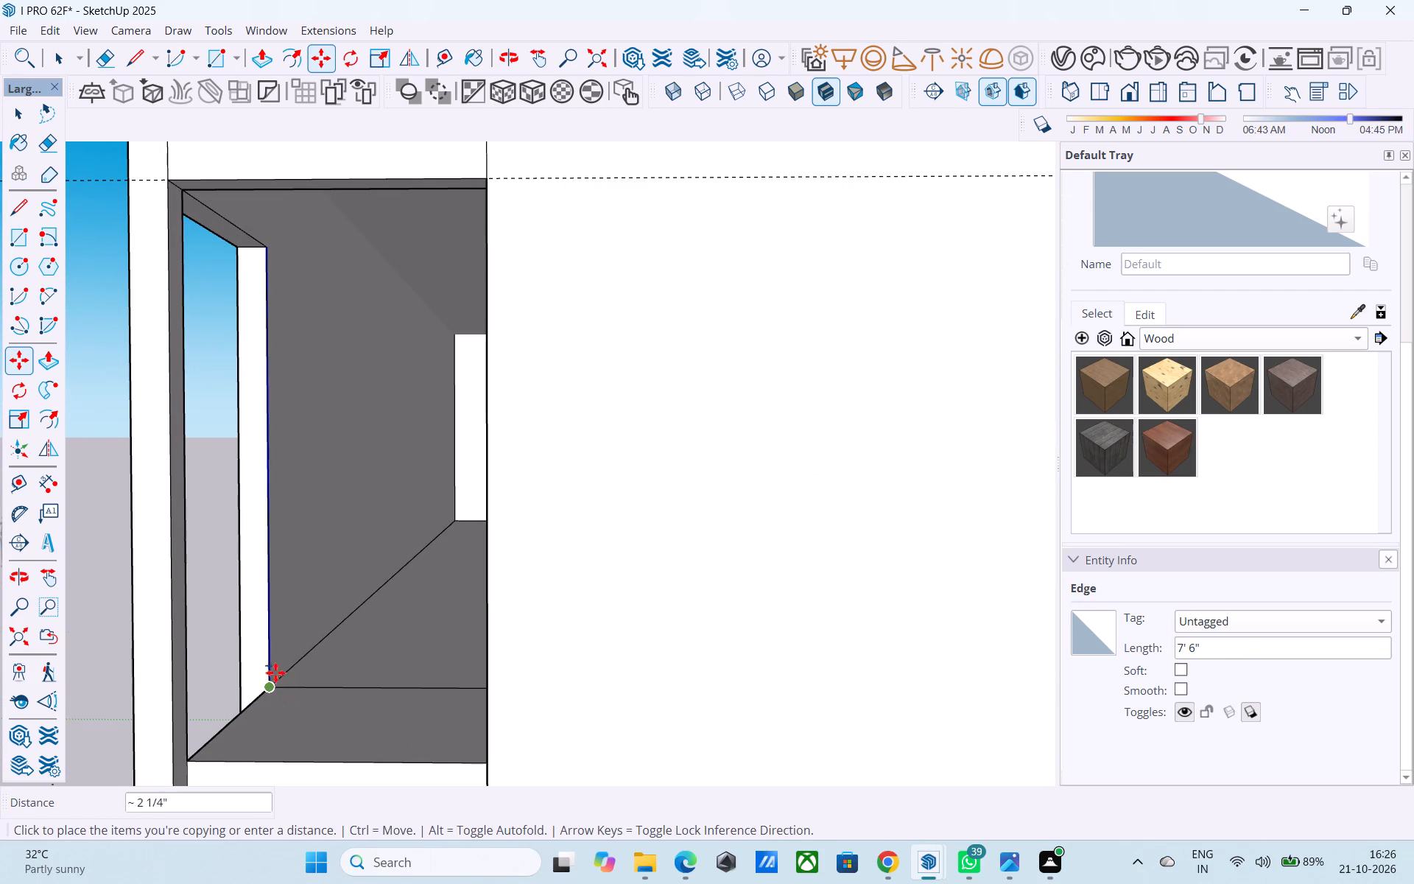
scroll(281, 669, "up", 3)
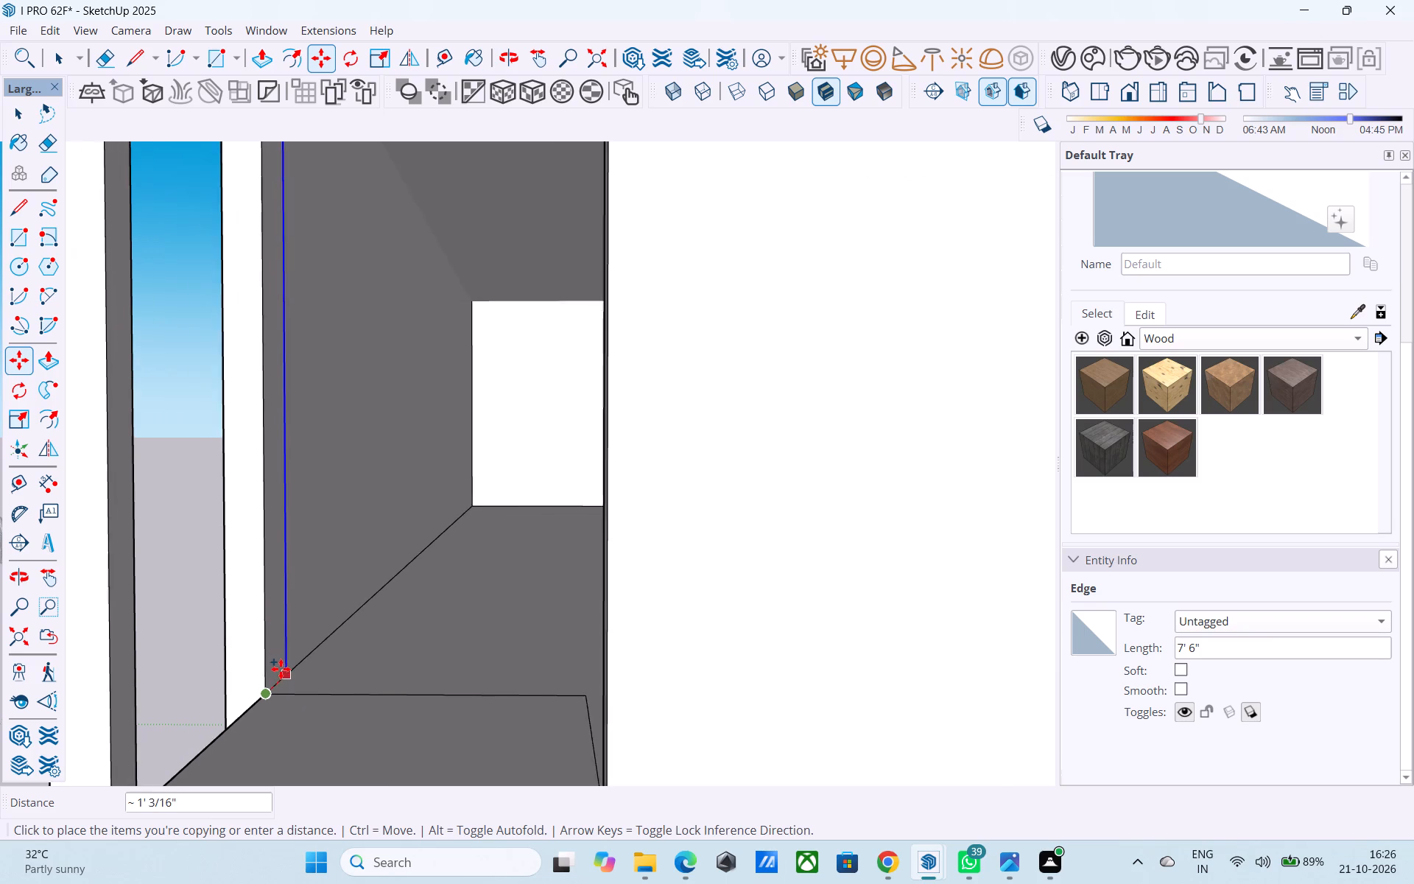
scroll(281, 669, "up", 4)
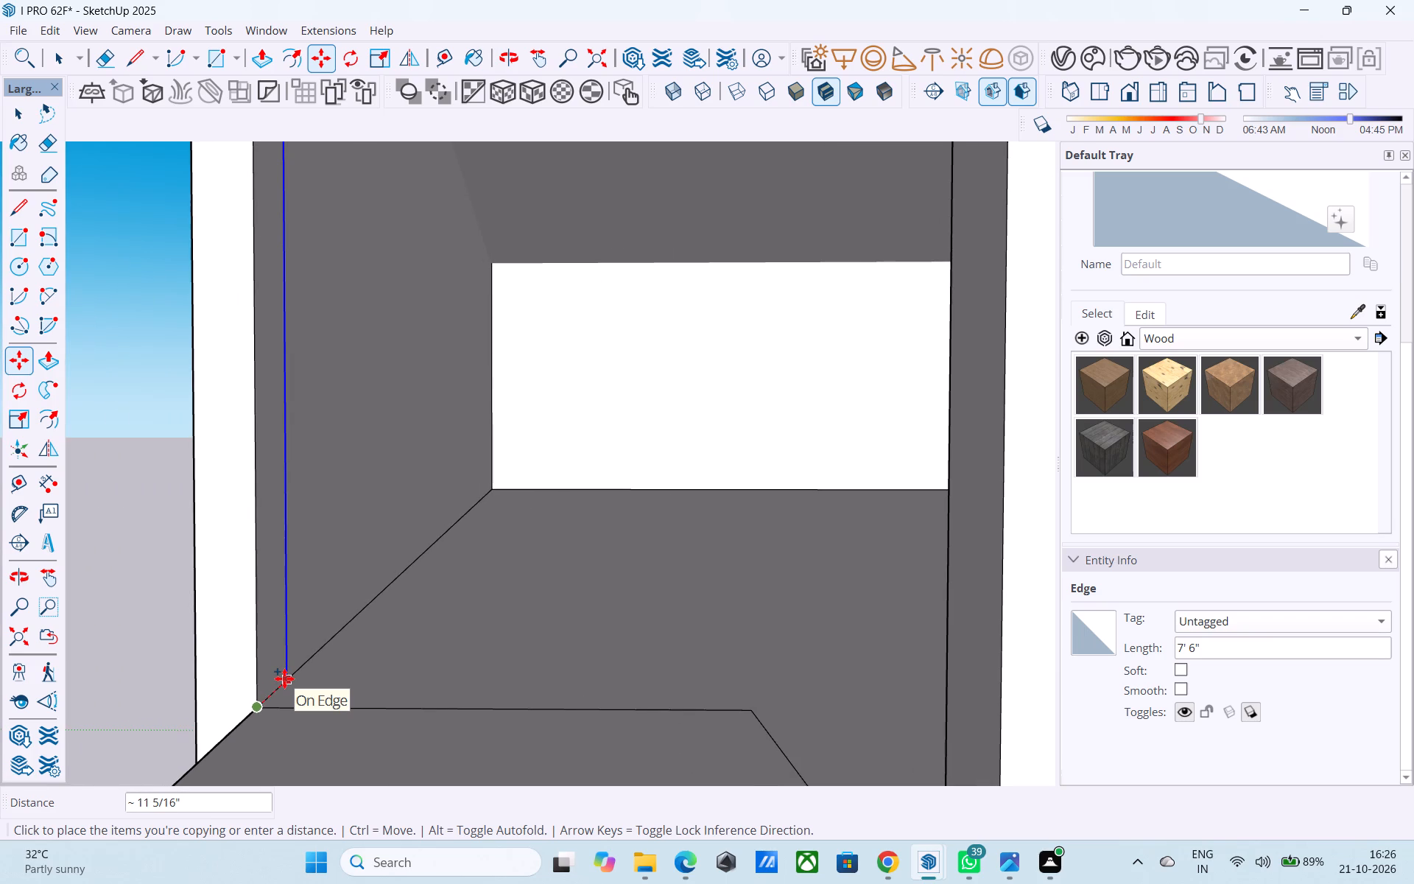
type("6\"")
key("Return")
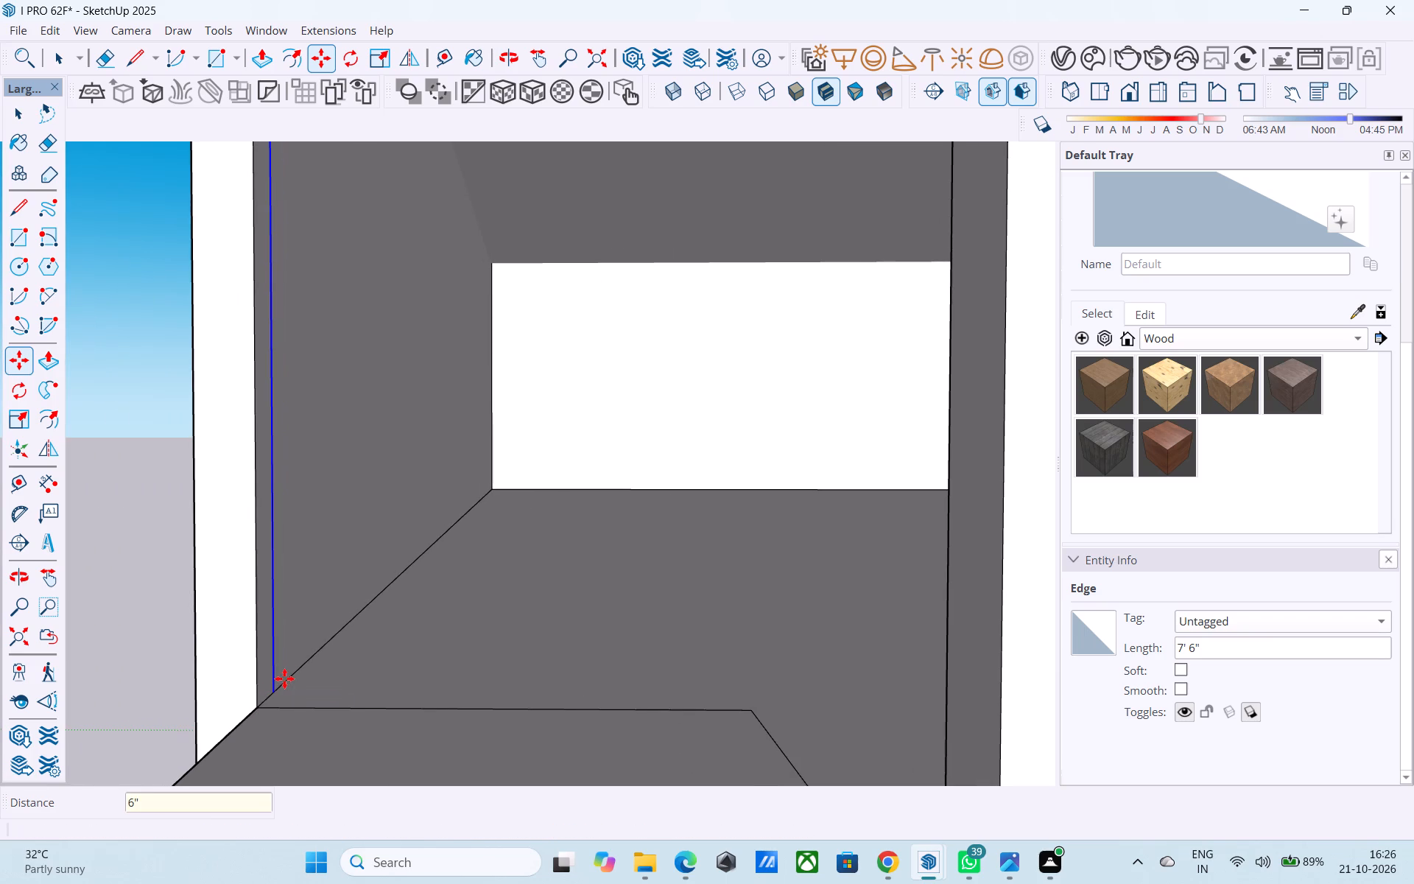
Draw a 6" line joining the opening's upper corner to the copied edge's top, closing the narrow strip.
scroll(284, 682, "down", 4)
middle_click_drag(285, 683, 281, 639, "shift")
scroll(345, 773, "down", 1, "shift")
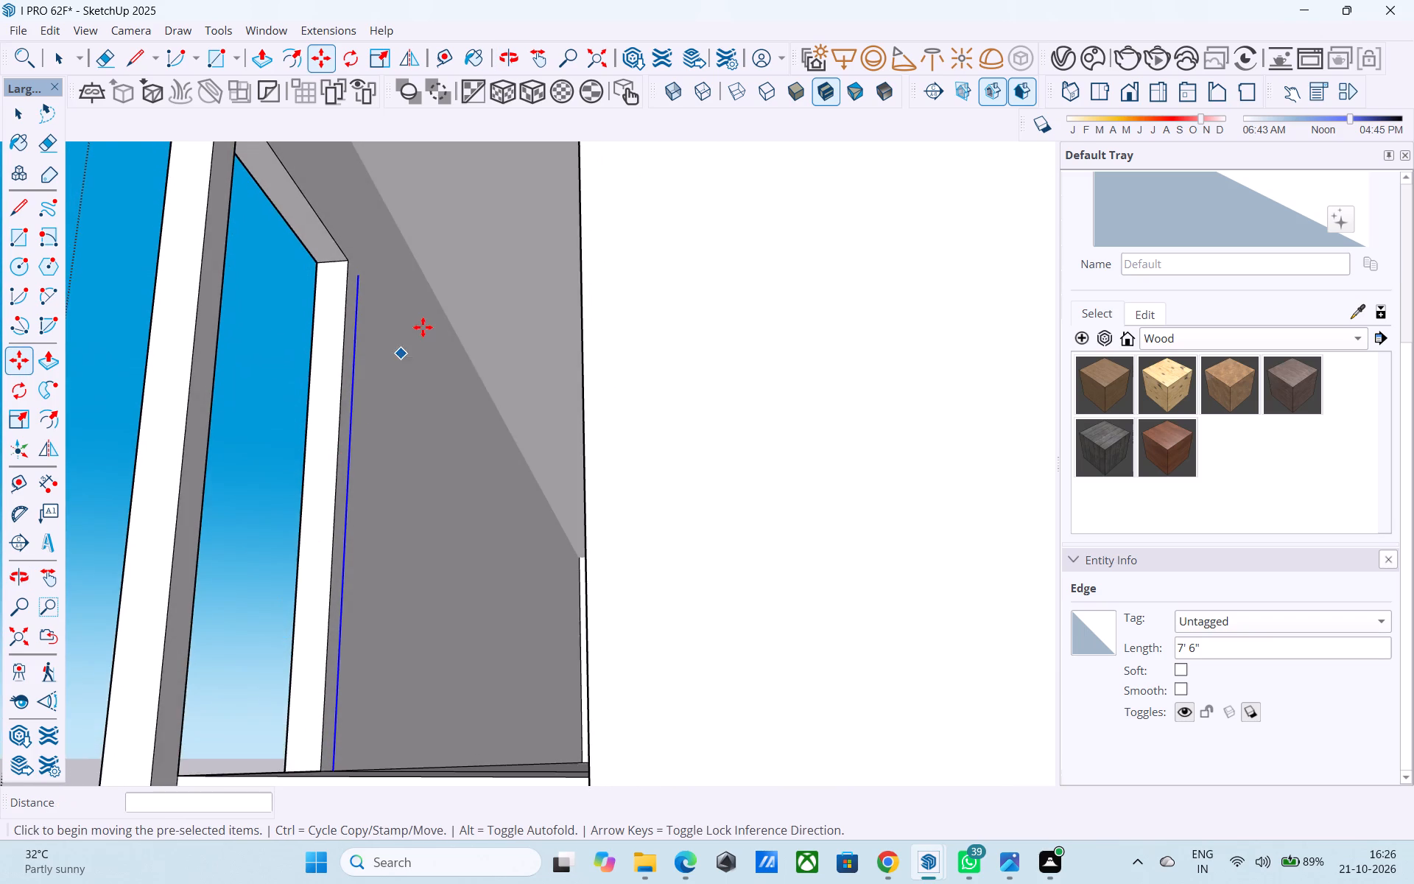
scroll(423, 327, "up", 4)
middle_click_drag(567, 358, 602, 410, "shift")
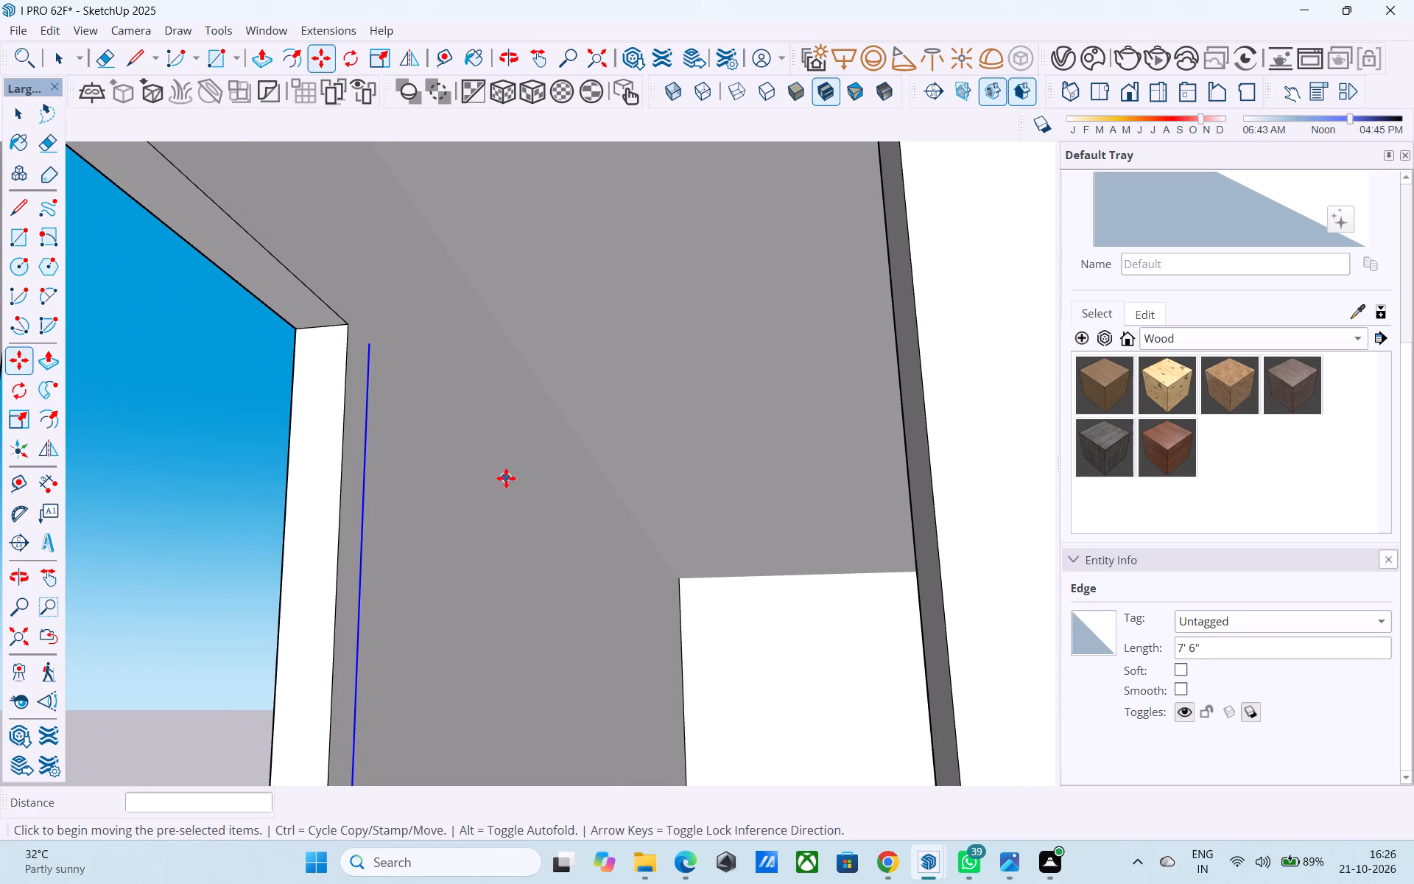
key("l")
left_click(351, 330)
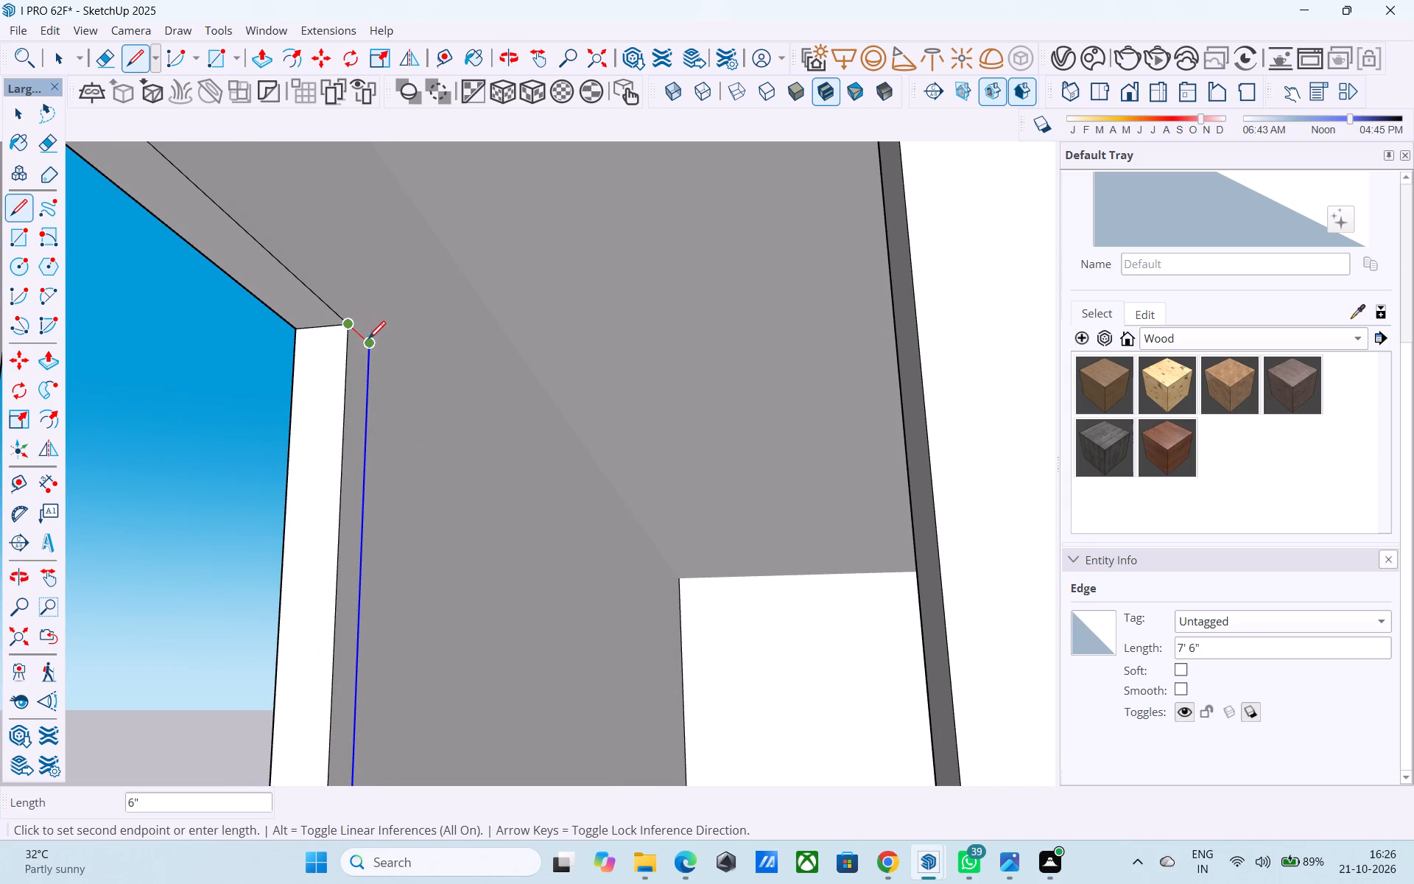
left_click(372, 343)
Extrude the 6" strip beside the middle storey opening 4' into the room as a partition.
key("space")
left_click(359, 393)
key("p")
left_click(359, 393)
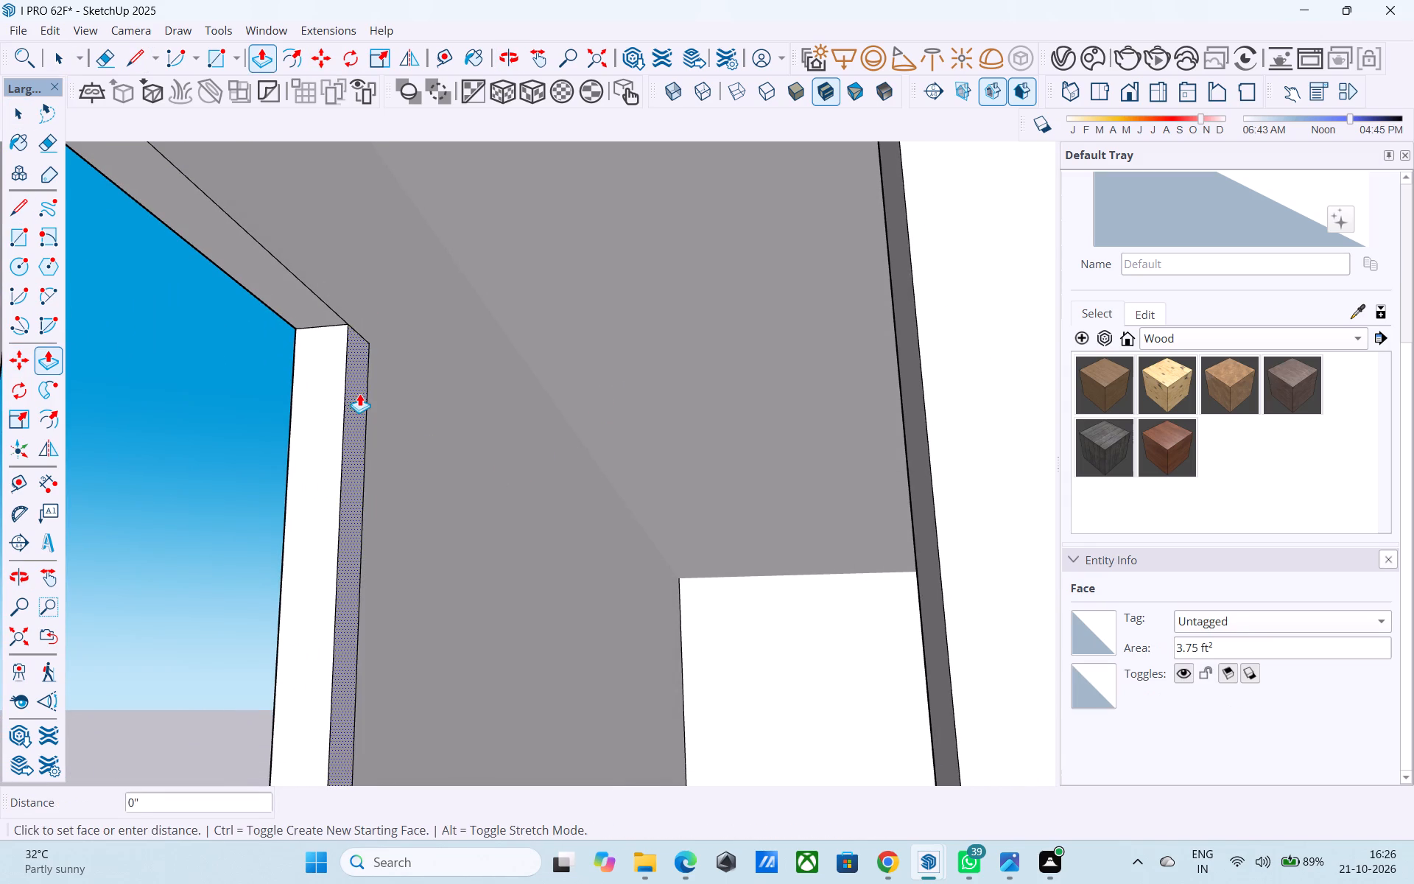
scroll(404, 404, "down", 2)
middle_click_drag(470, 461, 1080, 610)
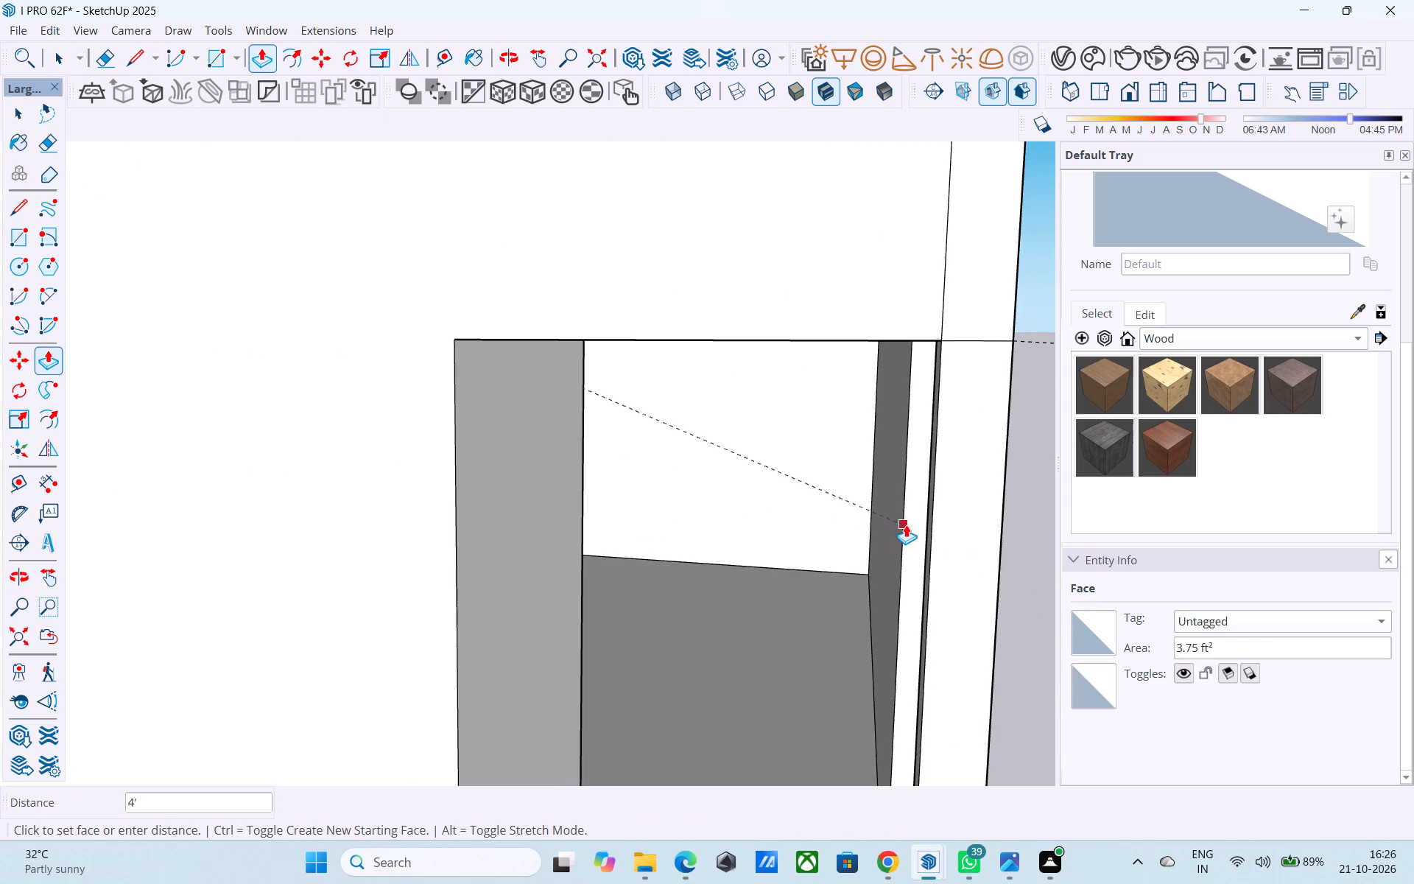
scroll(906, 524, "up", 2)
left_click(906, 523)
Extend the partition's free end face by 6".
scroll(584, 449, "up", 1)
middle_click_drag(582, 448, 431, 432)
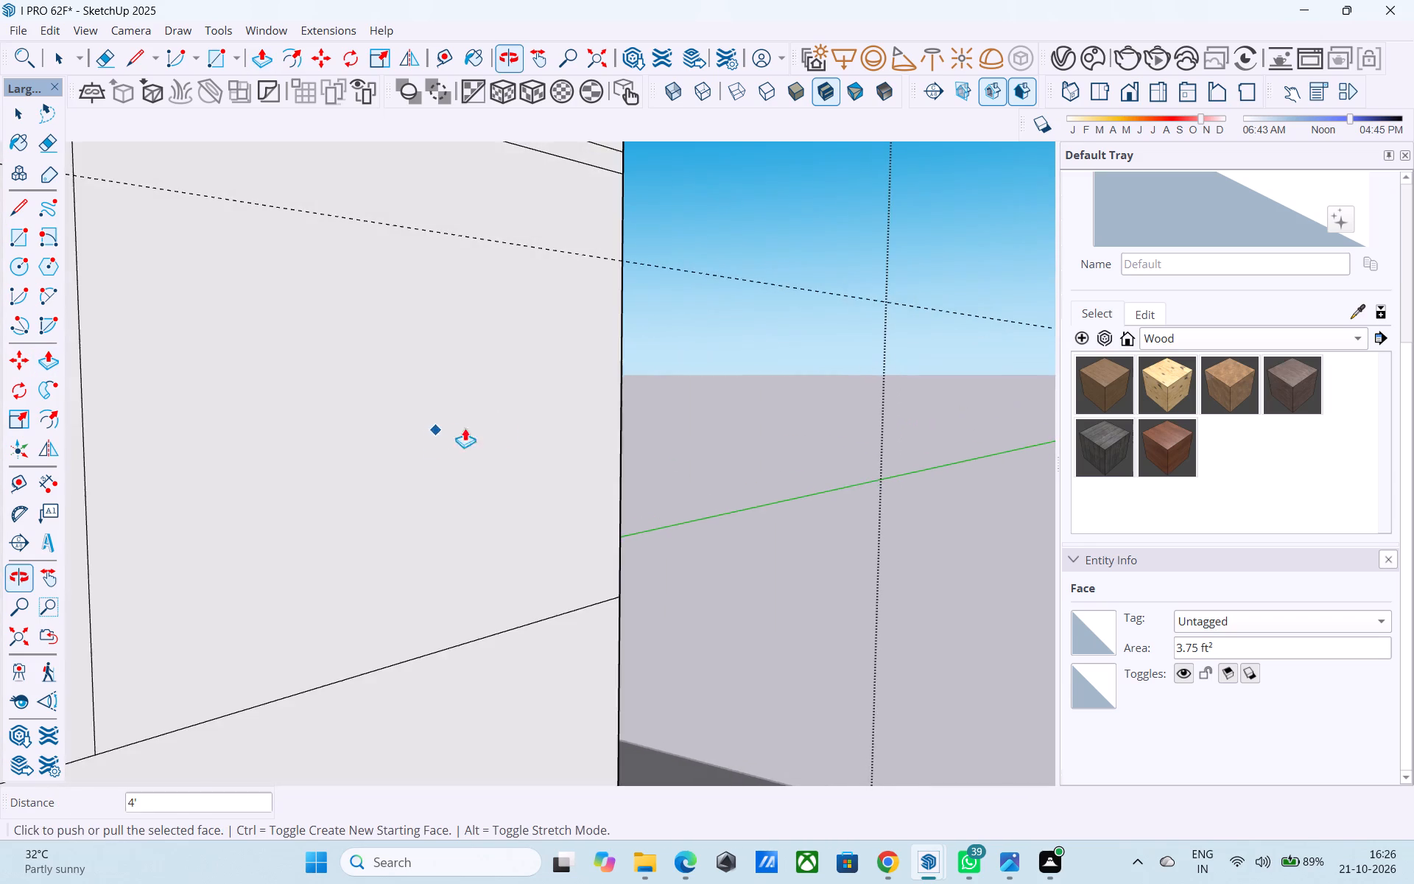
scroll(822, 320, "down", 11)
middle_click_drag(453, 387, 404, 382)
scroll(454, 340, "up", 11)
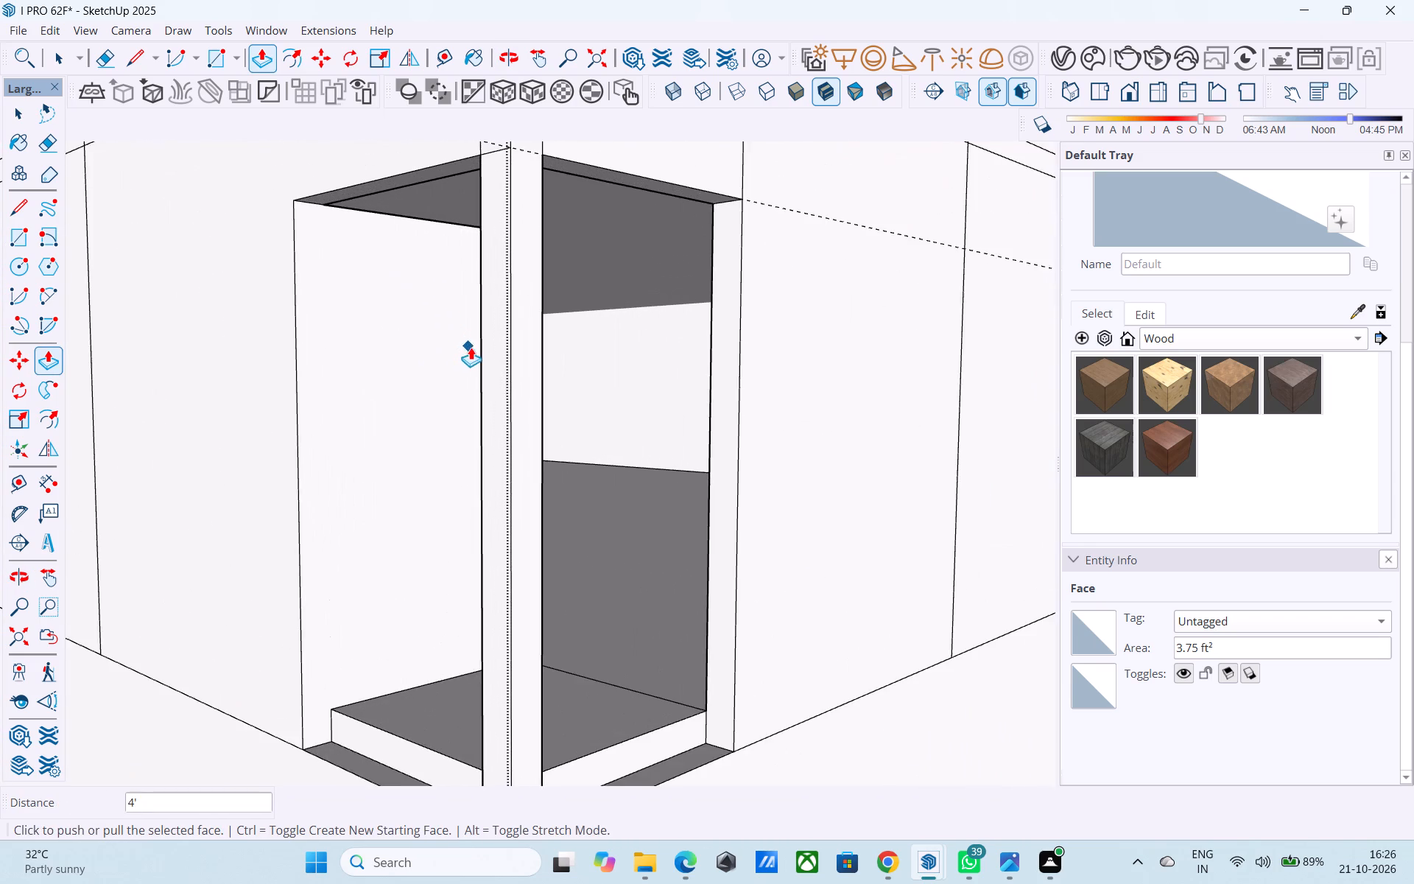
middle_click_drag(452, 338, 383, 351)
scroll(490, 332, "up", 1)
middle_click_drag(497, 326, 391, 331)
scroll(391, 331, "up", 14)
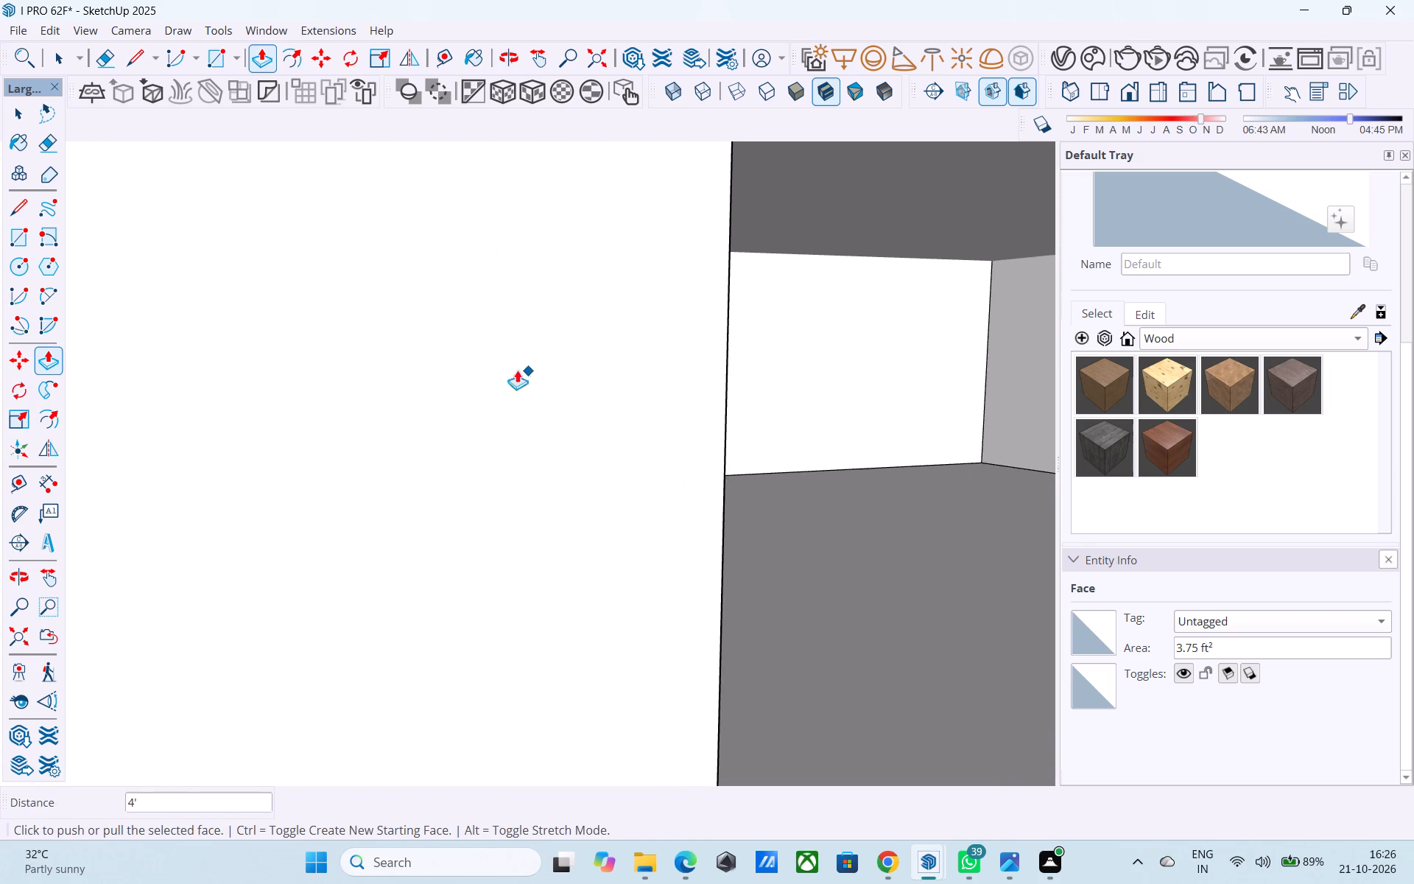
middle_click_drag(493, 364, 163, 326)
left_click(778, 354)
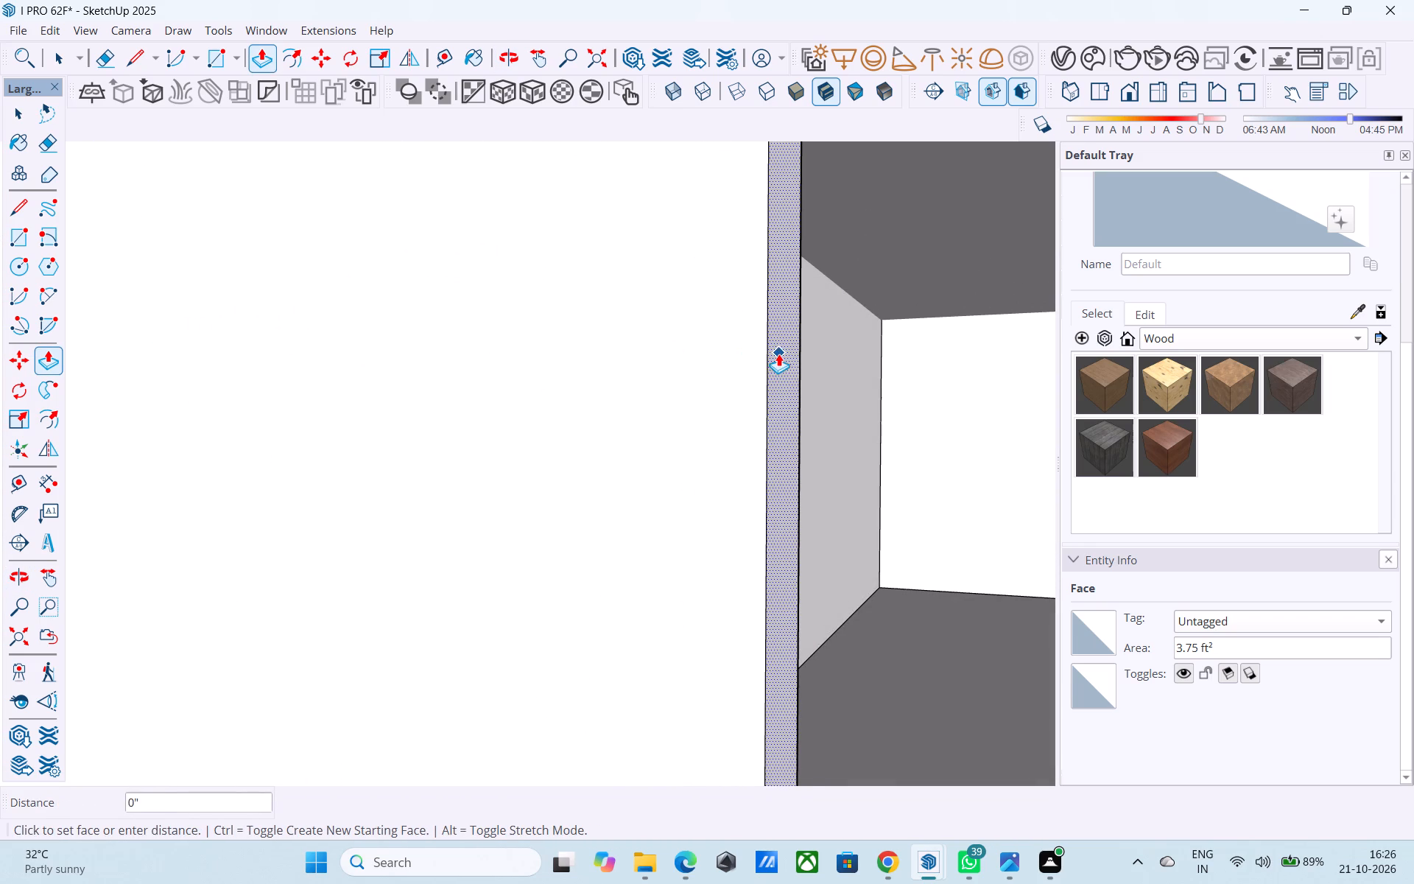
type("6\"")
key("Return")
Copy the partition's free-end vertical edge 6" back along its opening-side face to mark a strip.
key("space")
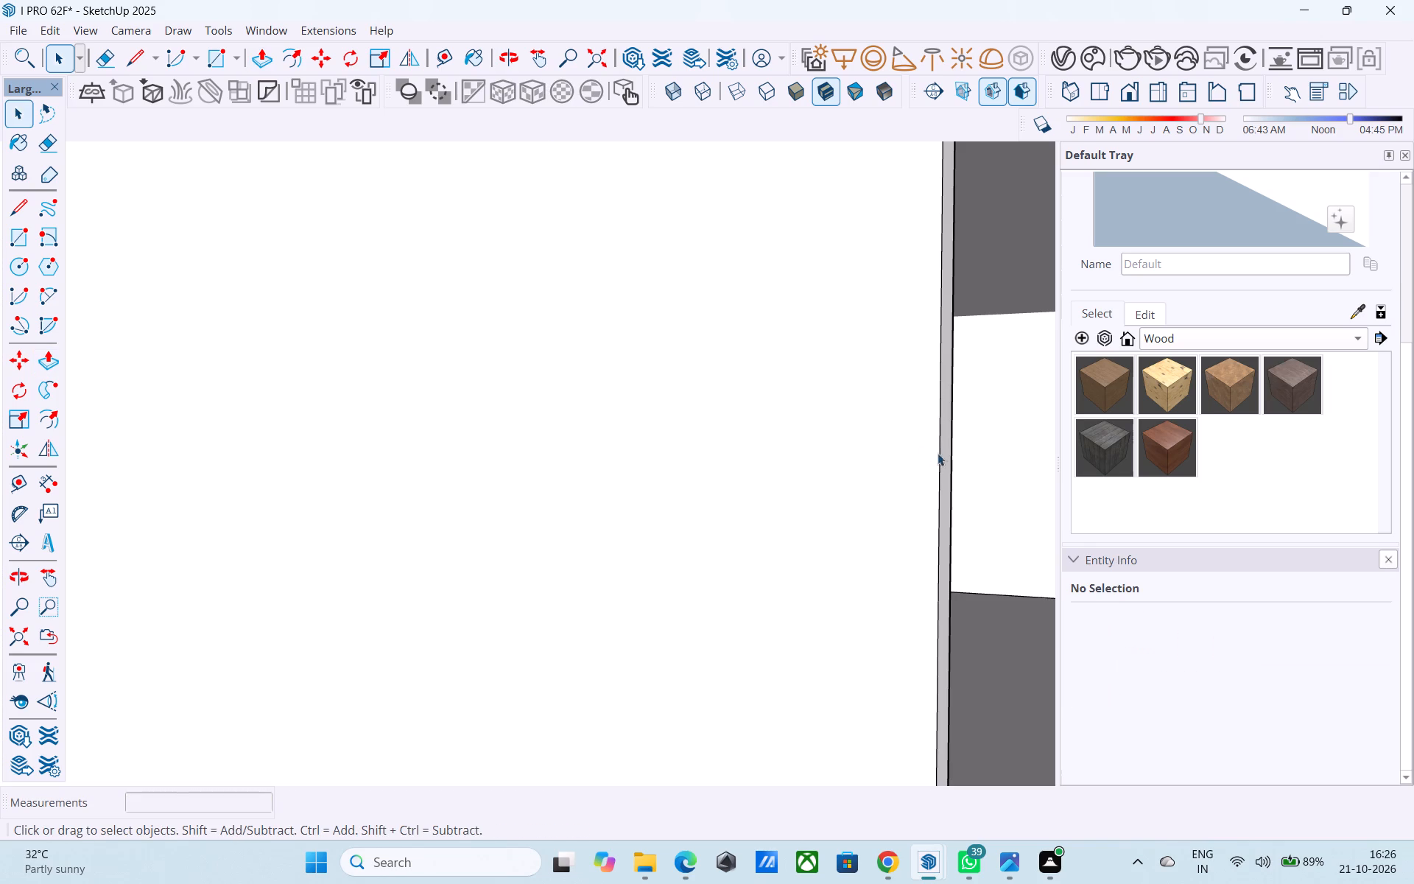
left_click(939, 454)
key("m")
left_click(941, 472)
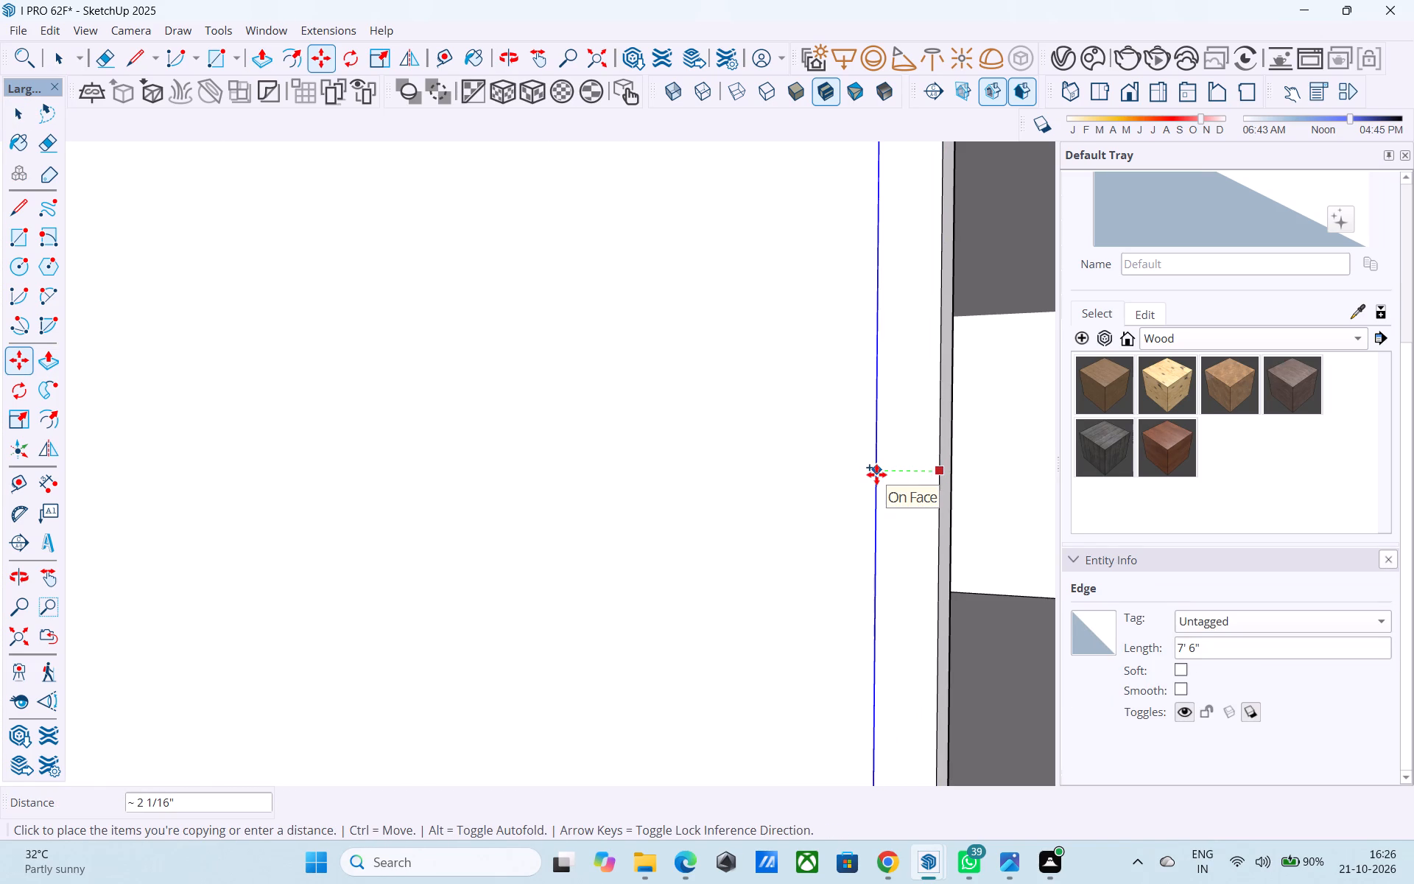
type("6\"")
key("Return")
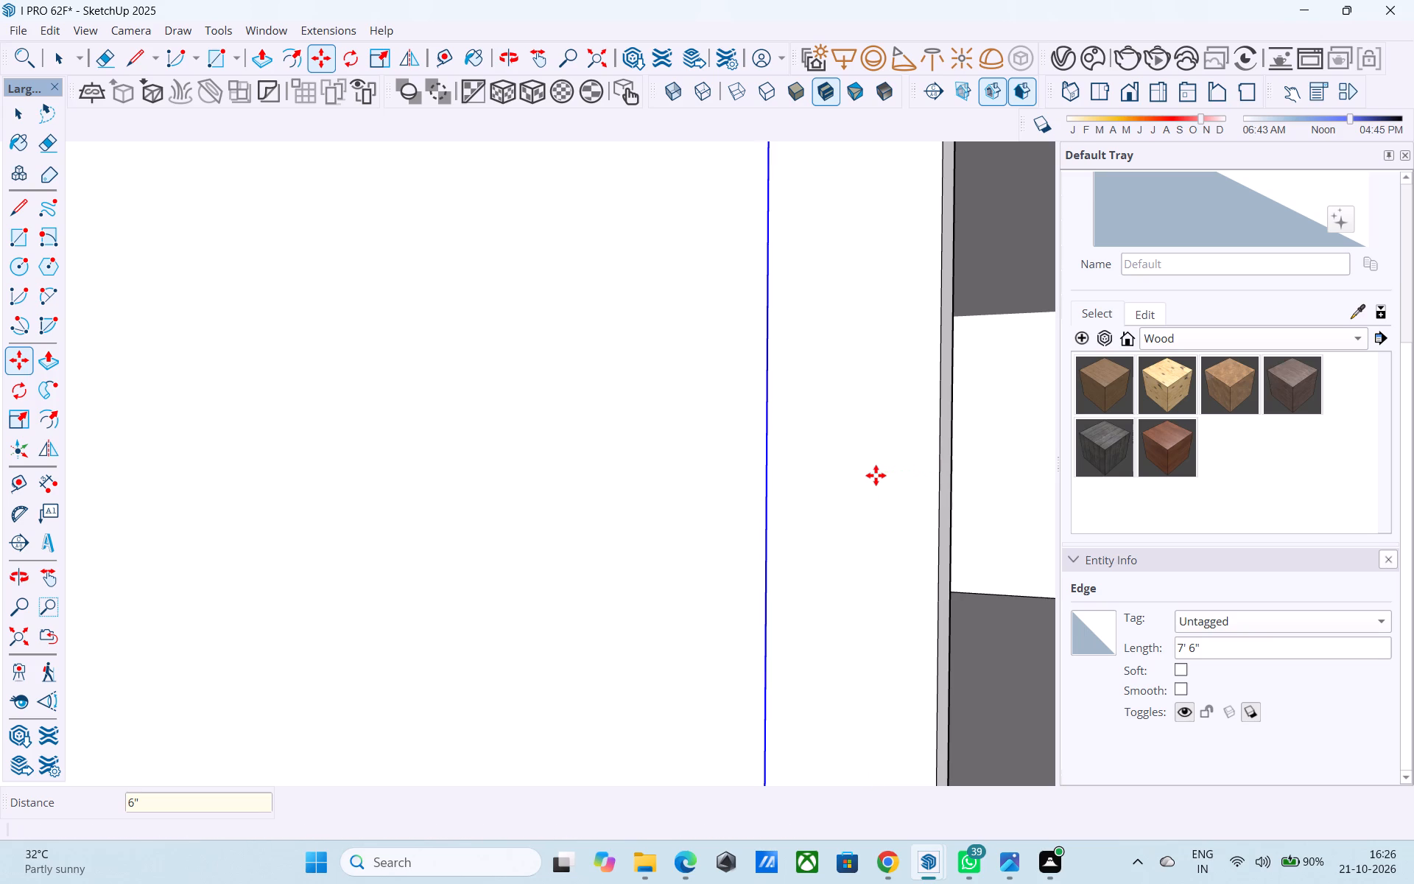
Extrude the strip at the partition's end 4' to meet the other wall, enclosing the middle storey's corner openings.
key("space")
left_click(876, 475)
key("p")
left_click(875, 474)
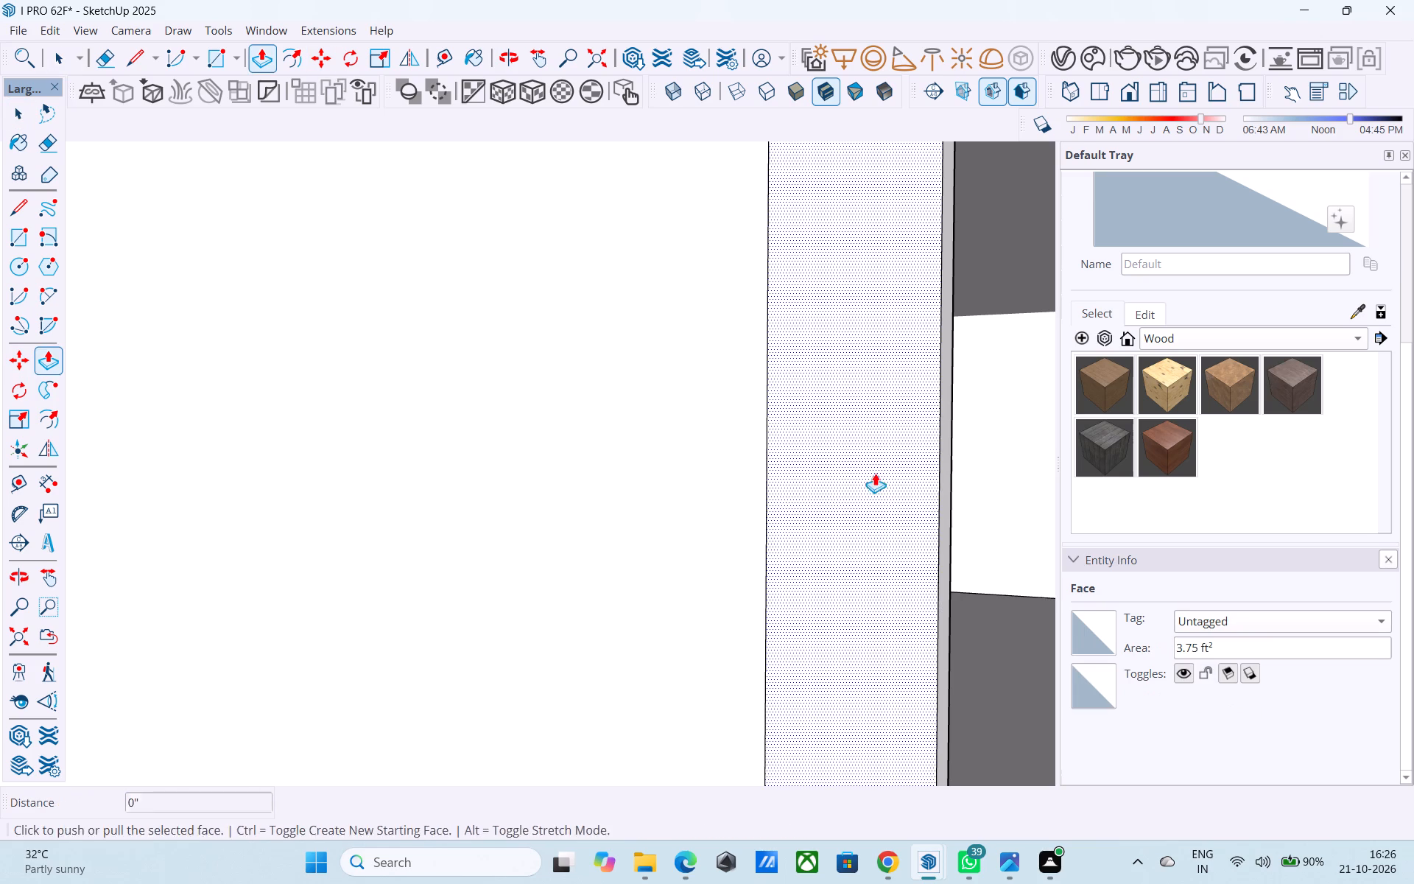
middle_click_drag(874, 541, 1412, 664)
scroll(1073, 530, "down", 10)
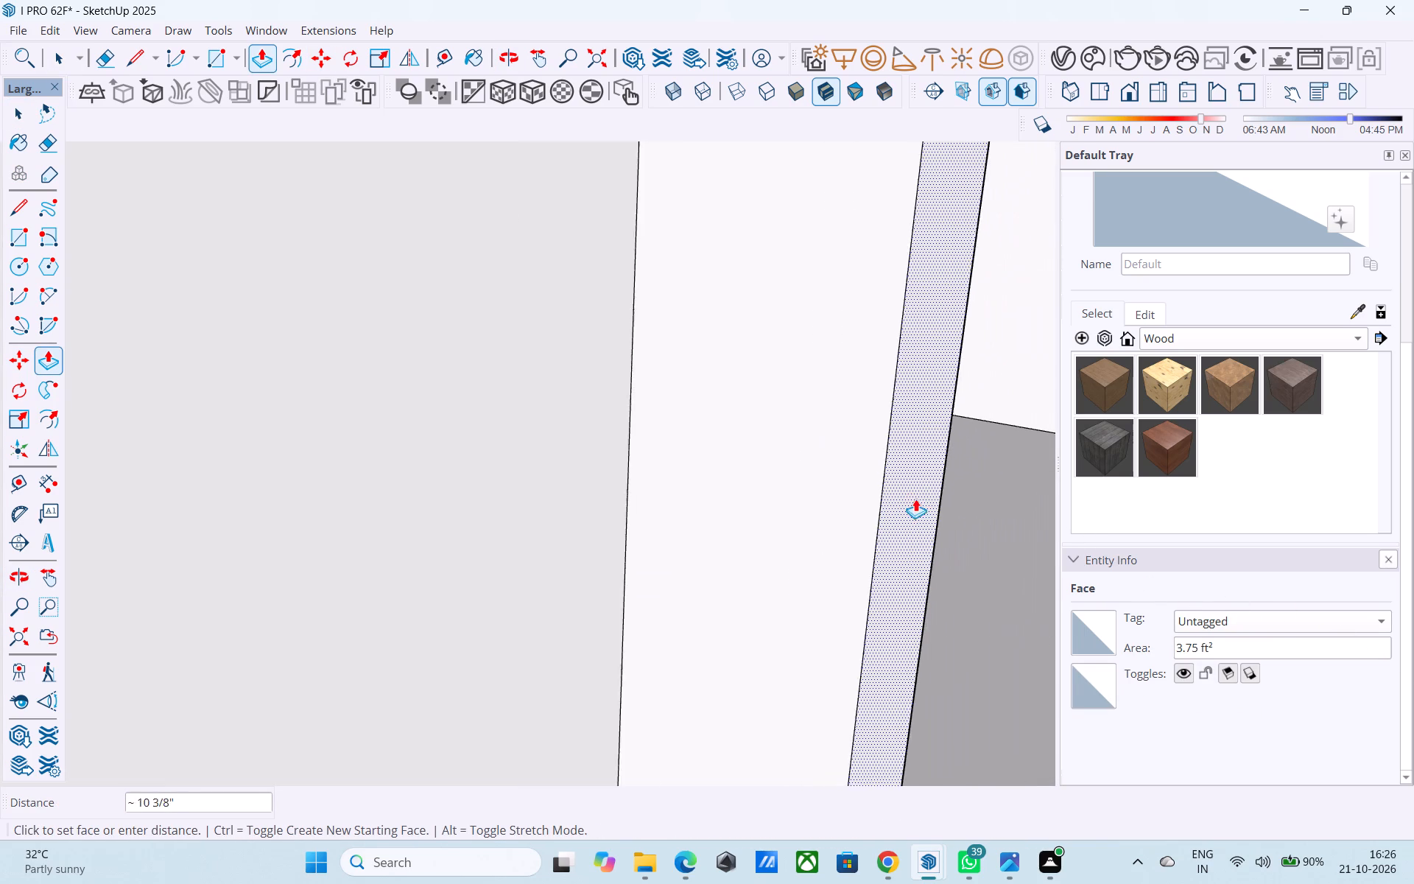
scroll(915, 499, "down", 18)
middle_click_drag(904, 506, 1086, 440)
scroll(492, 388, "down", 6)
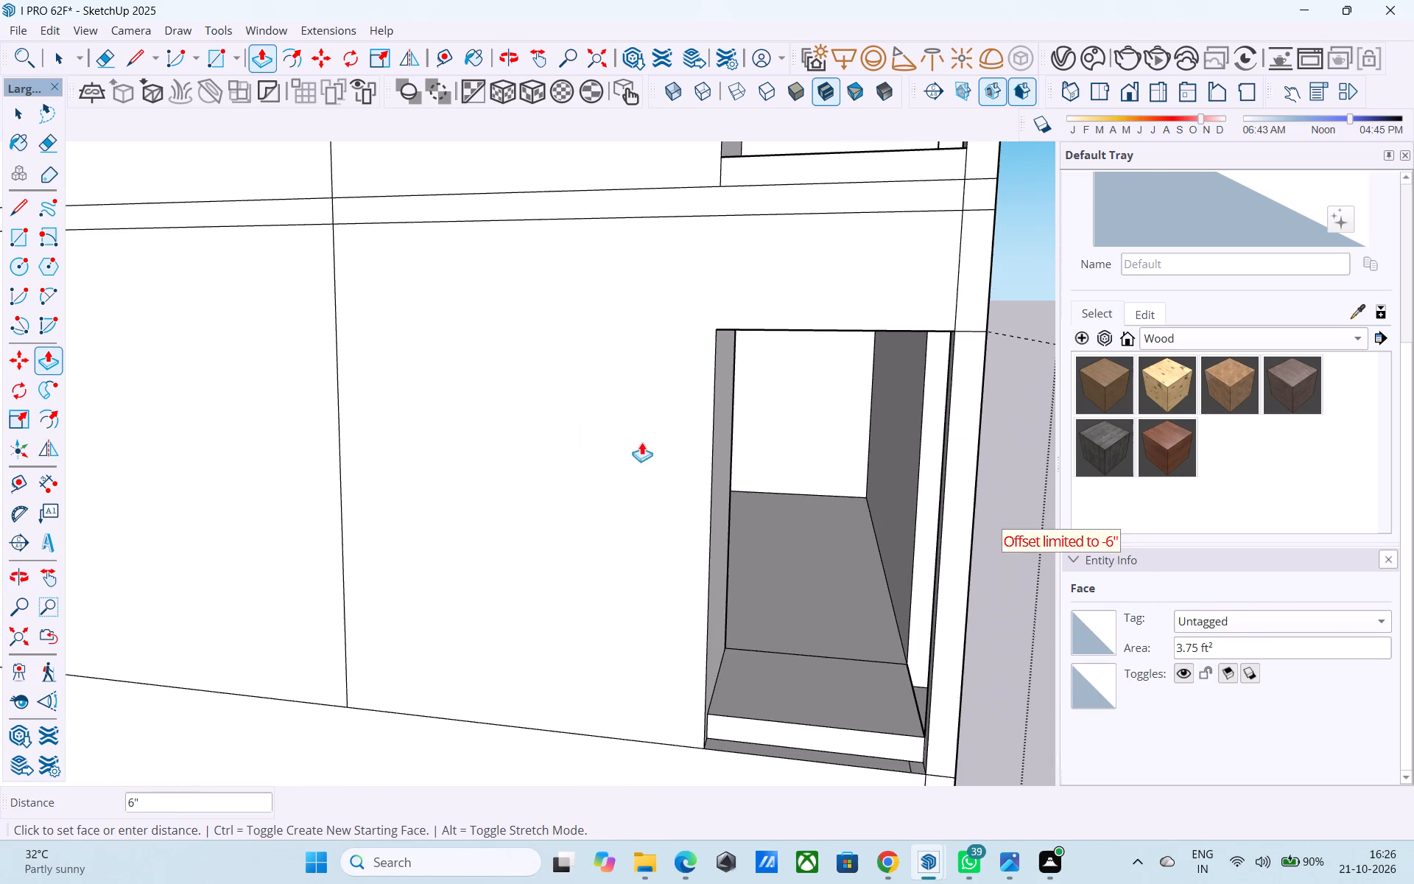
left_click(933, 477)
Pull the two recessed sill faces below the middle storey's corner openings out about 6", flush with the outer walls.
scroll(931, 477, "up", 8)
middle_click_drag(922, 505, 960, 564)
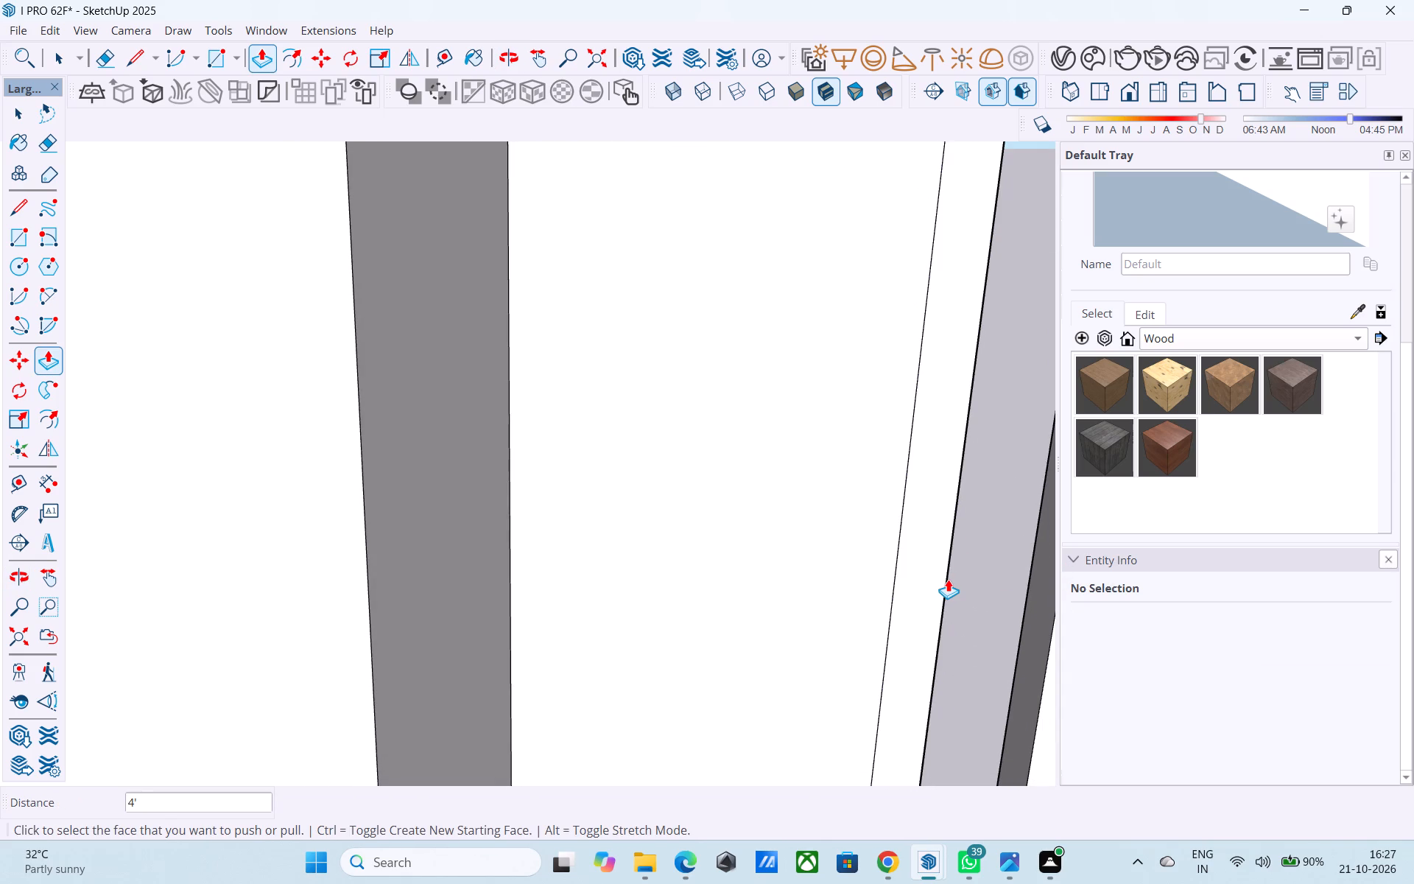
scroll(966, 581, "down", 8)
middle_click_drag(896, 656, 846, 599)
scroll(846, 597, "down", 6)
middle_click_drag(829, 608, 647, 568)
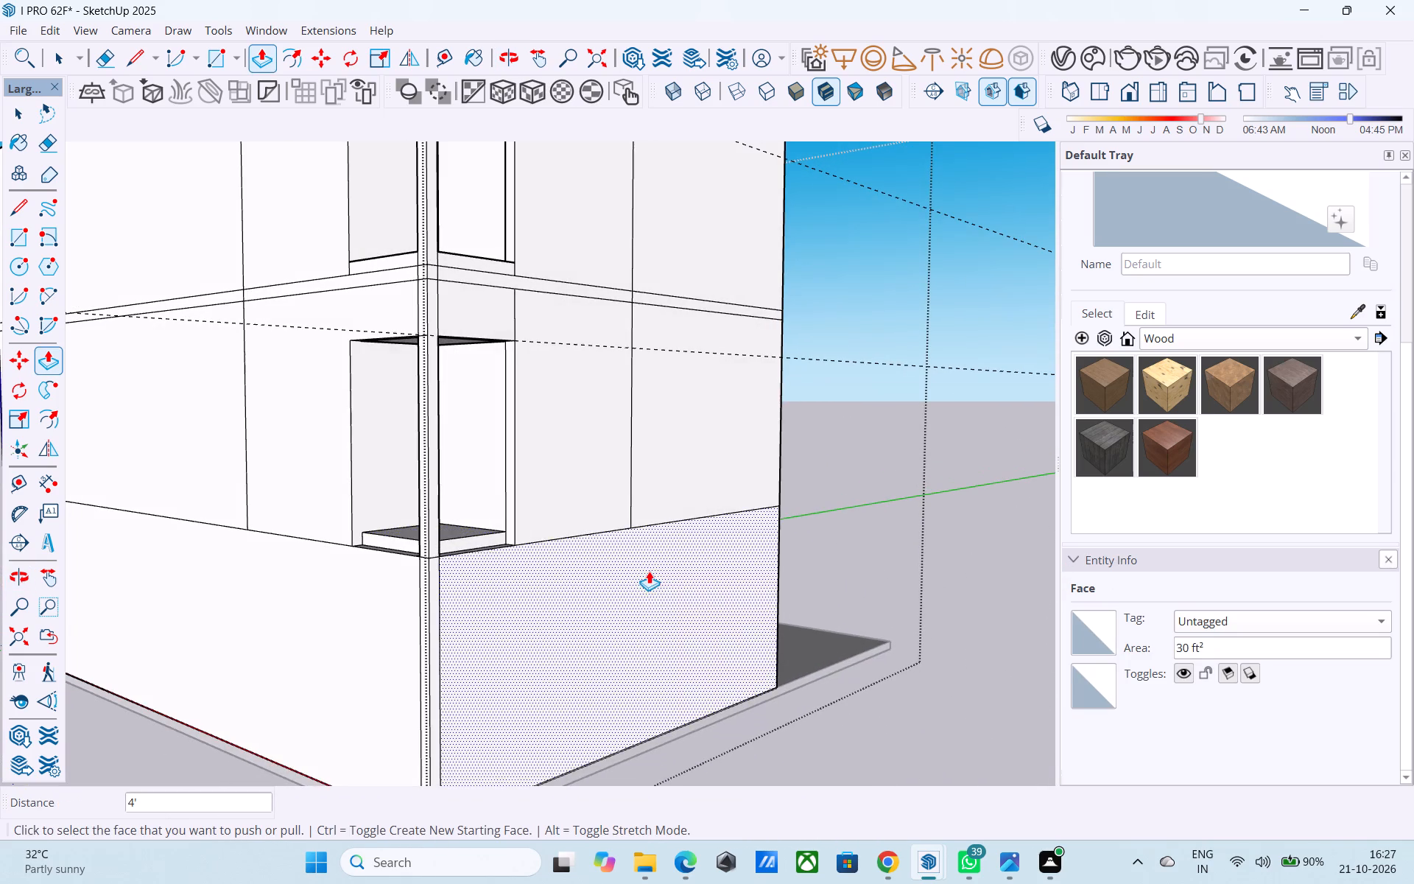
scroll(481, 538, "up", 9)
left_click(474, 536)
left_click(484, 598)
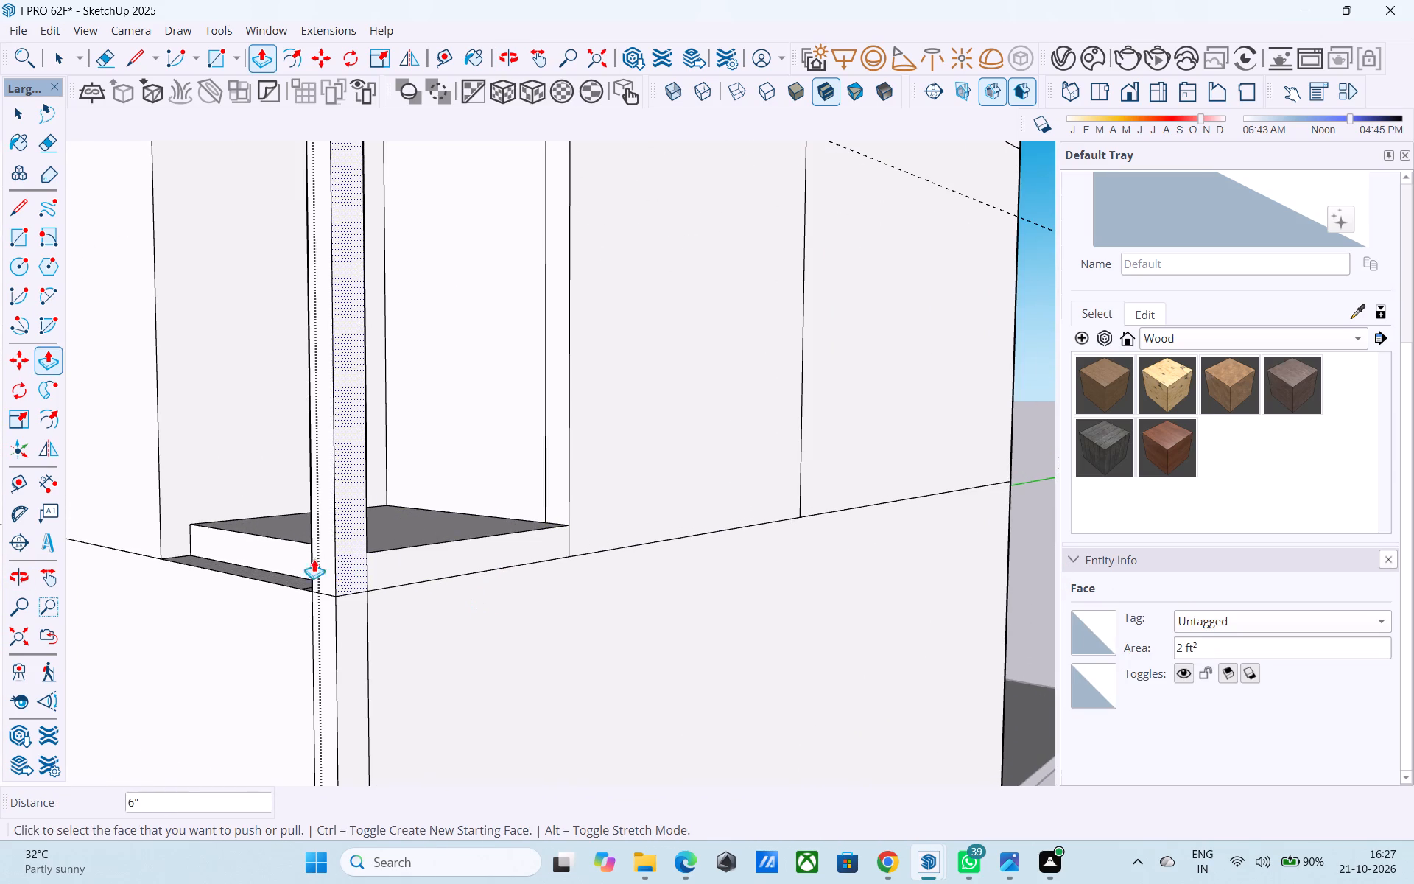
left_click(292, 561)
left_click(292, 561)
left_click(281, 612)
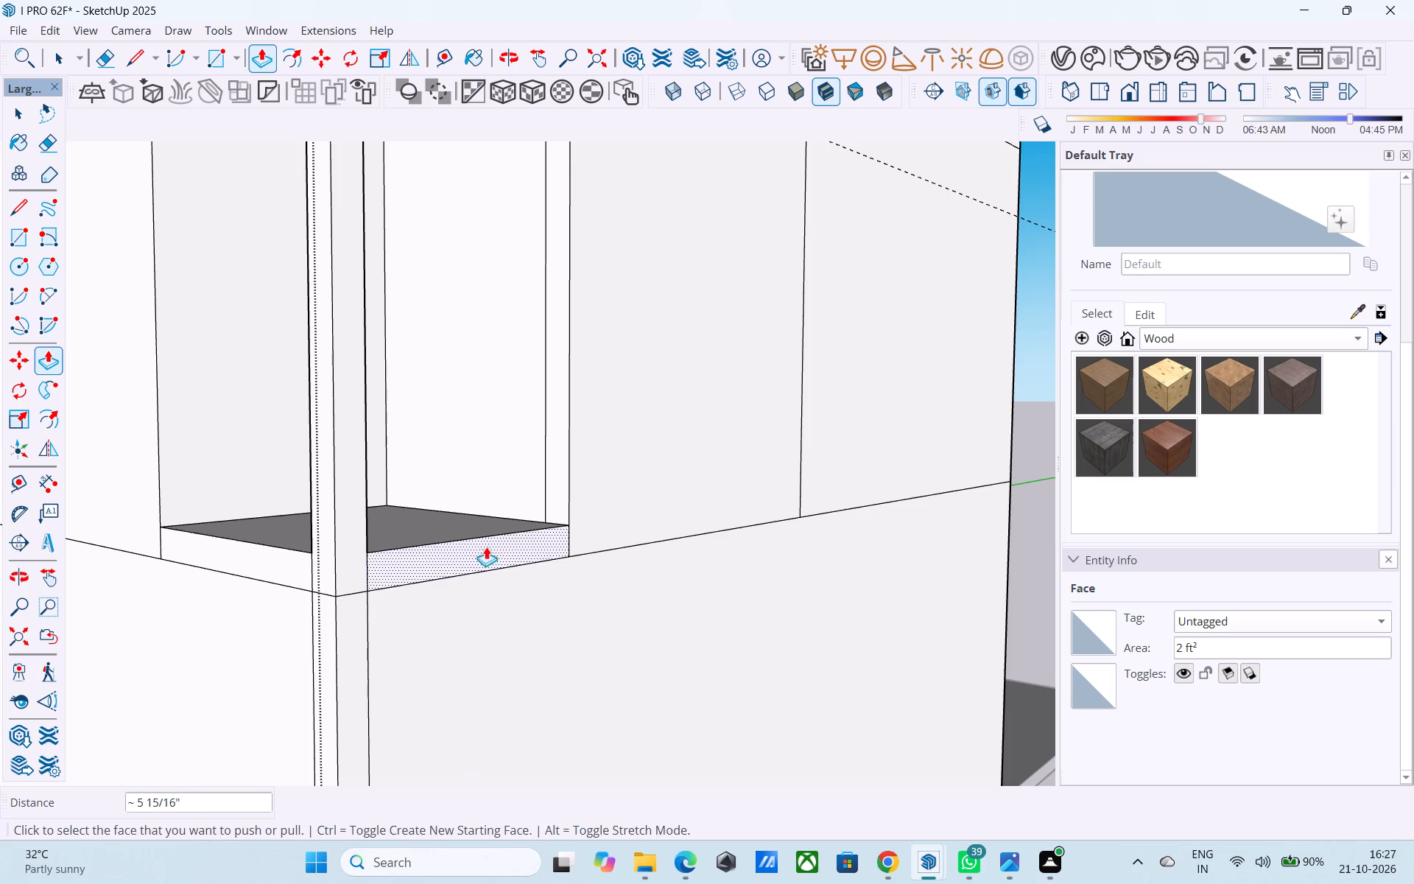
scroll(497, 539, "down", 11)
key("space")
Copy the upper two storeys' vertical division line 4' along the façade, away from the corner openings.
middle_click_drag(565, 618, 510, 593)
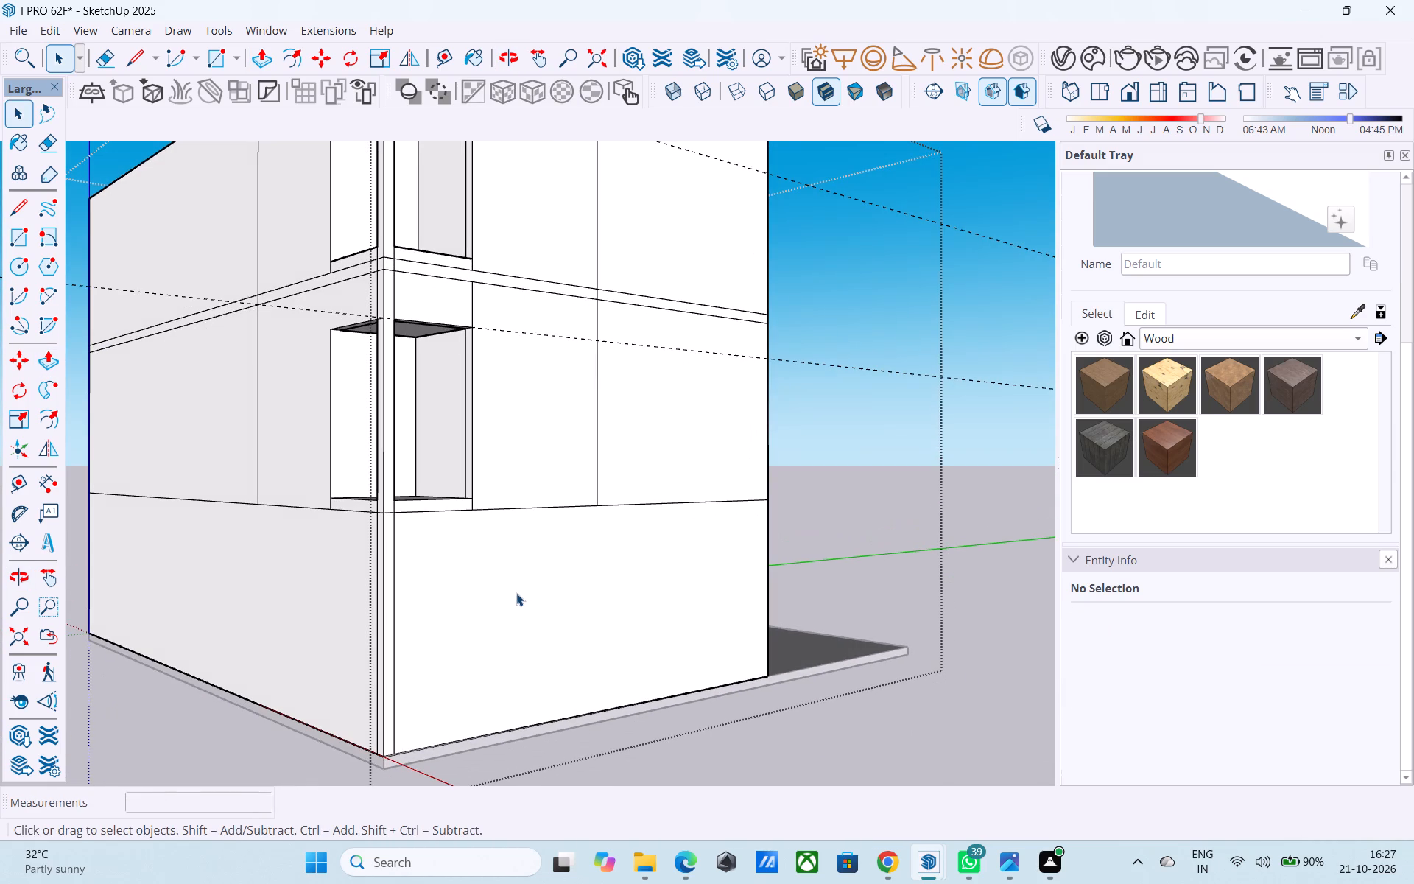
scroll(682, 541, "down", 6)
middle_click_drag(680, 564, 661, 740)
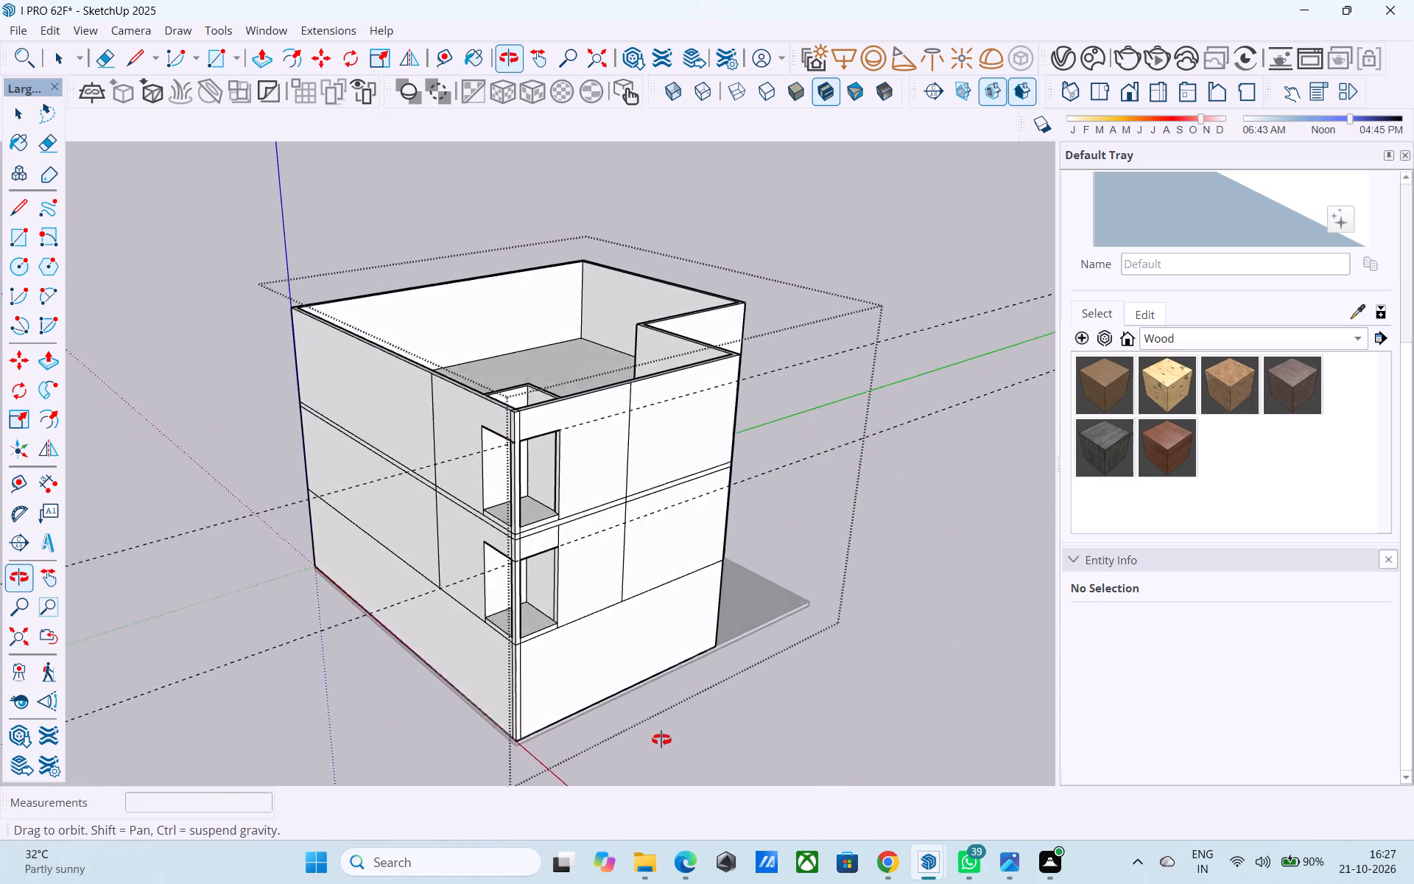
middle_click_drag(661, 740, 661, 743)
middle_click_drag(607, 566, 597, 595)
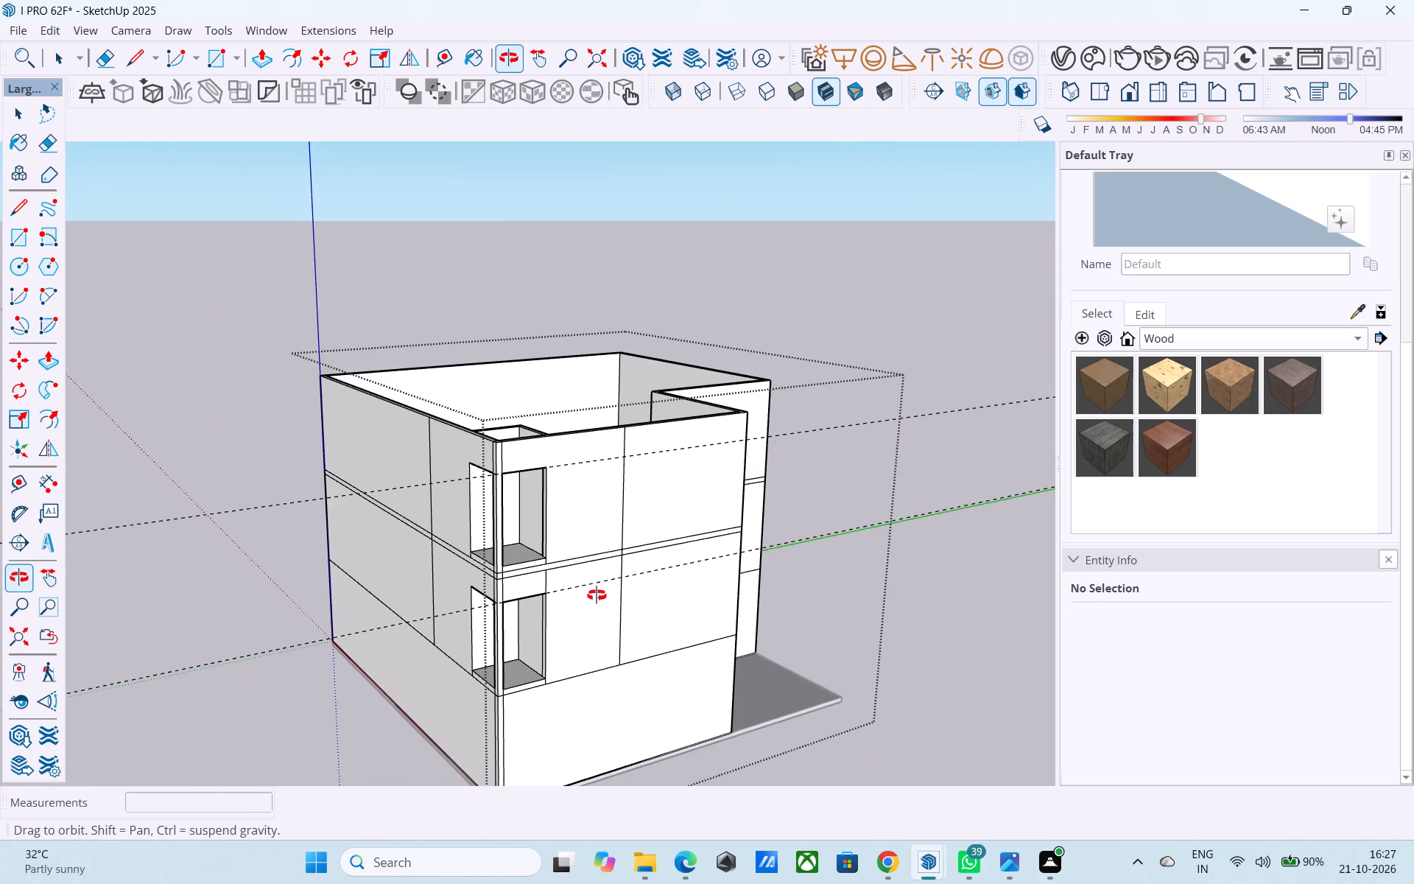
middle_click_drag(597, 595, 467, 550)
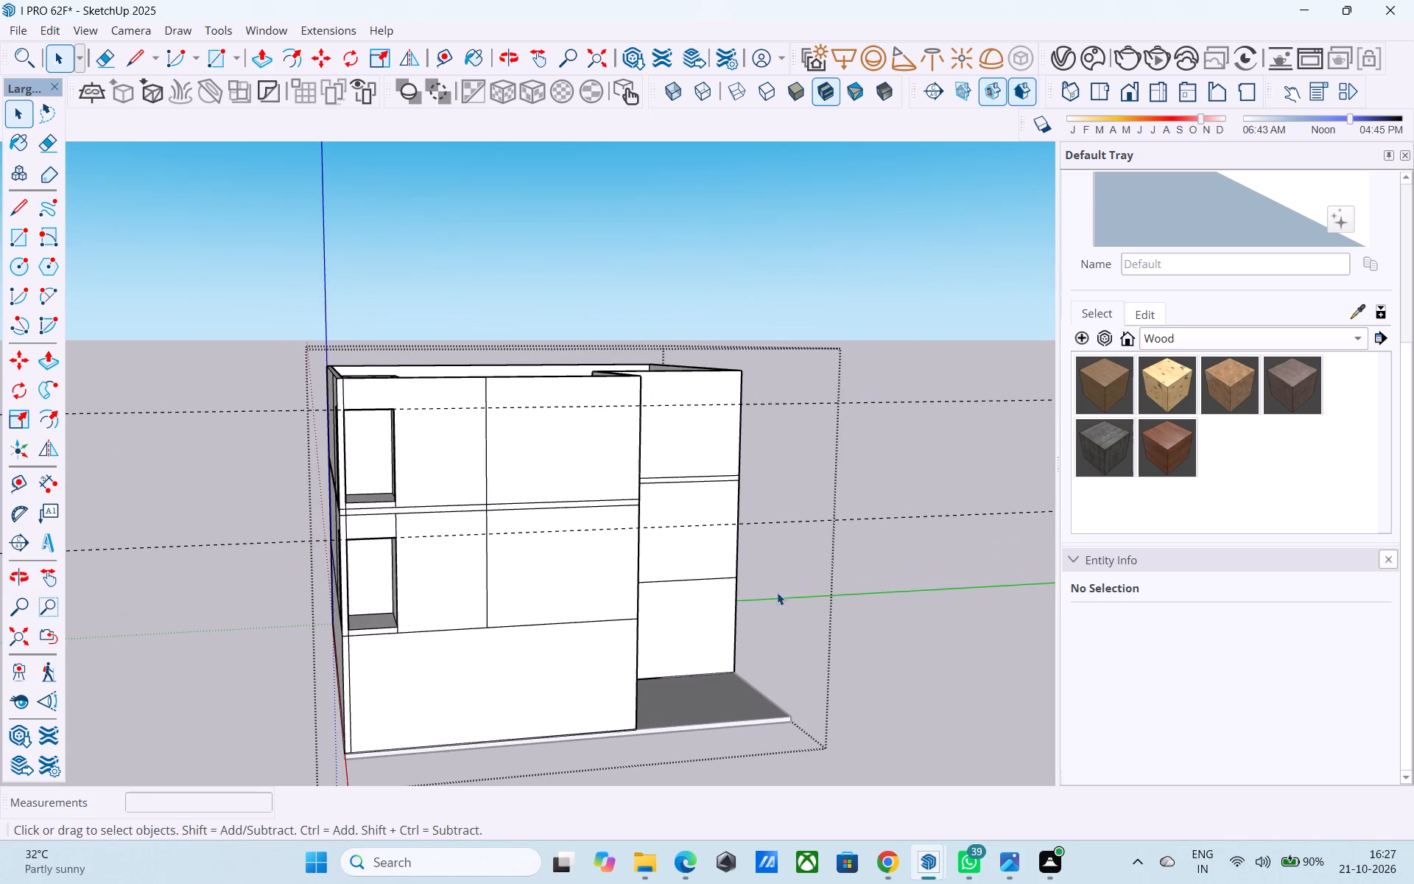
scroll(876, 559, "down", 3)
scroll(619, 399, "up", 6)
scroll(611, 415, "down", 3)
middle_click_drag(611, 415, 643, 390)
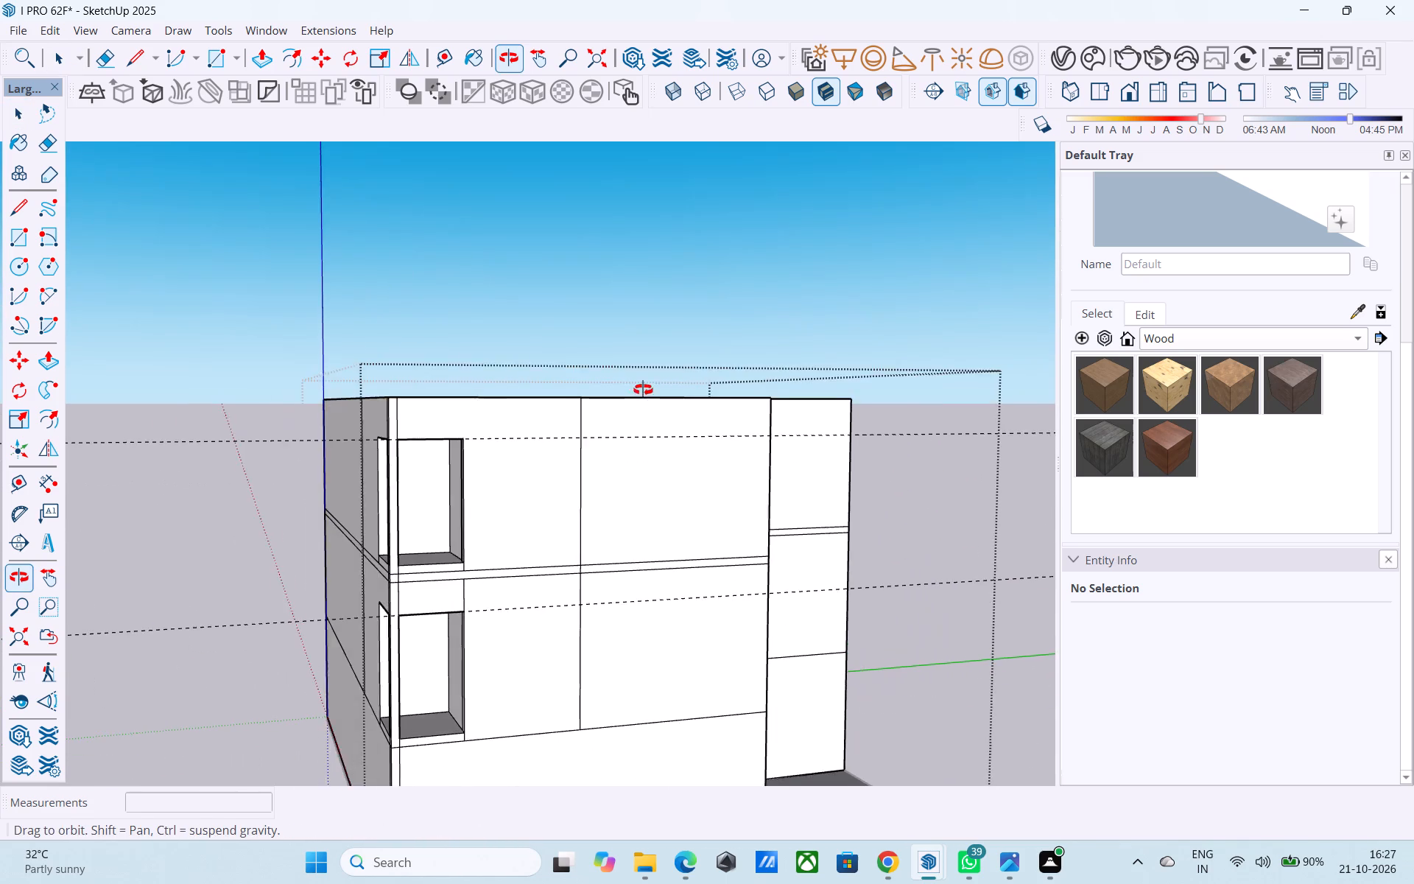
middle_click_drag(643, 390, 664, 396)
scroll(607, 492, "up", 6)
left_click(615, 502)
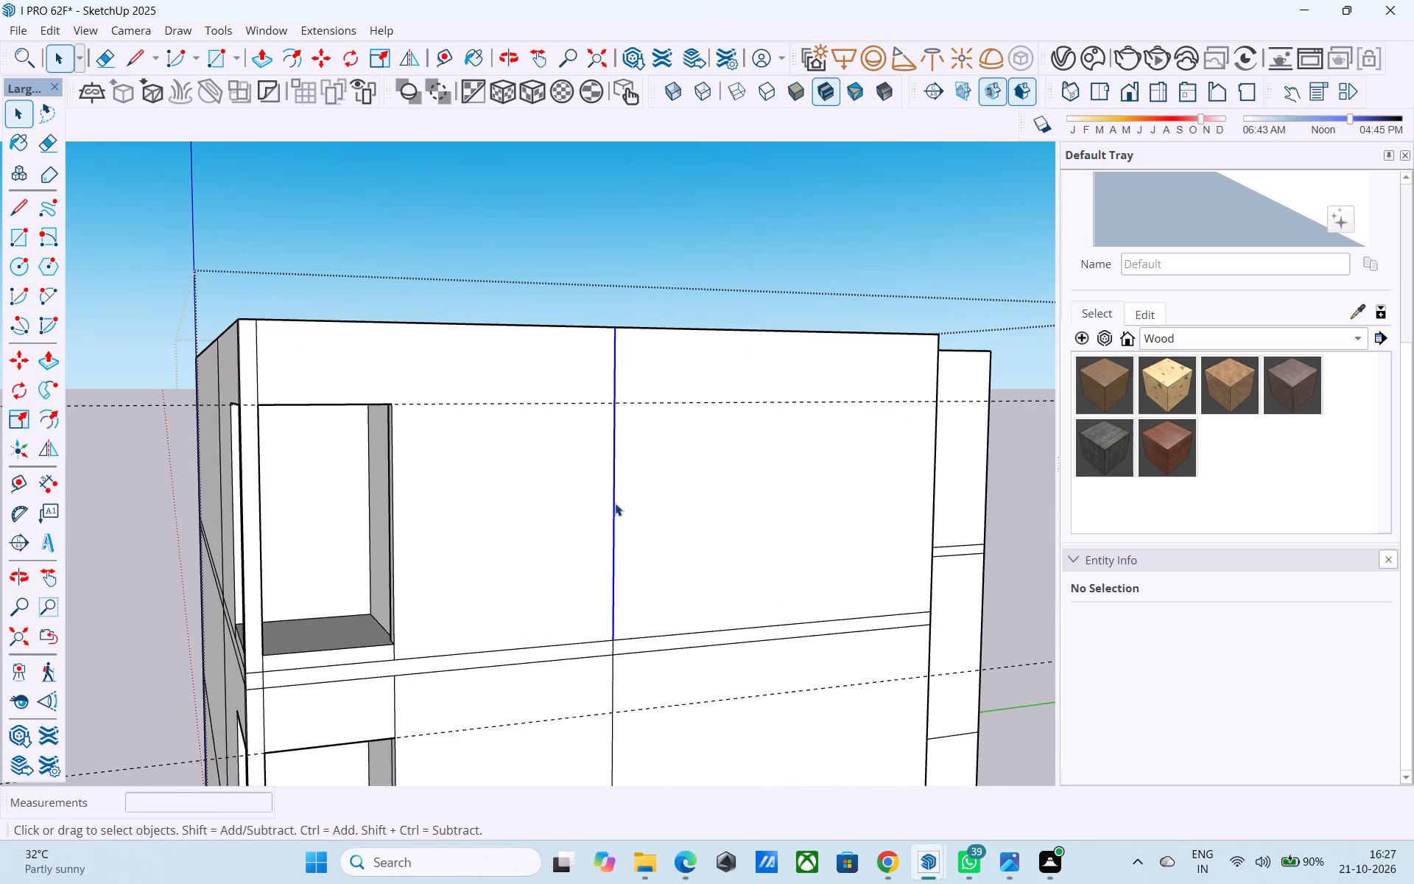
left_click(613, 695, "shift")
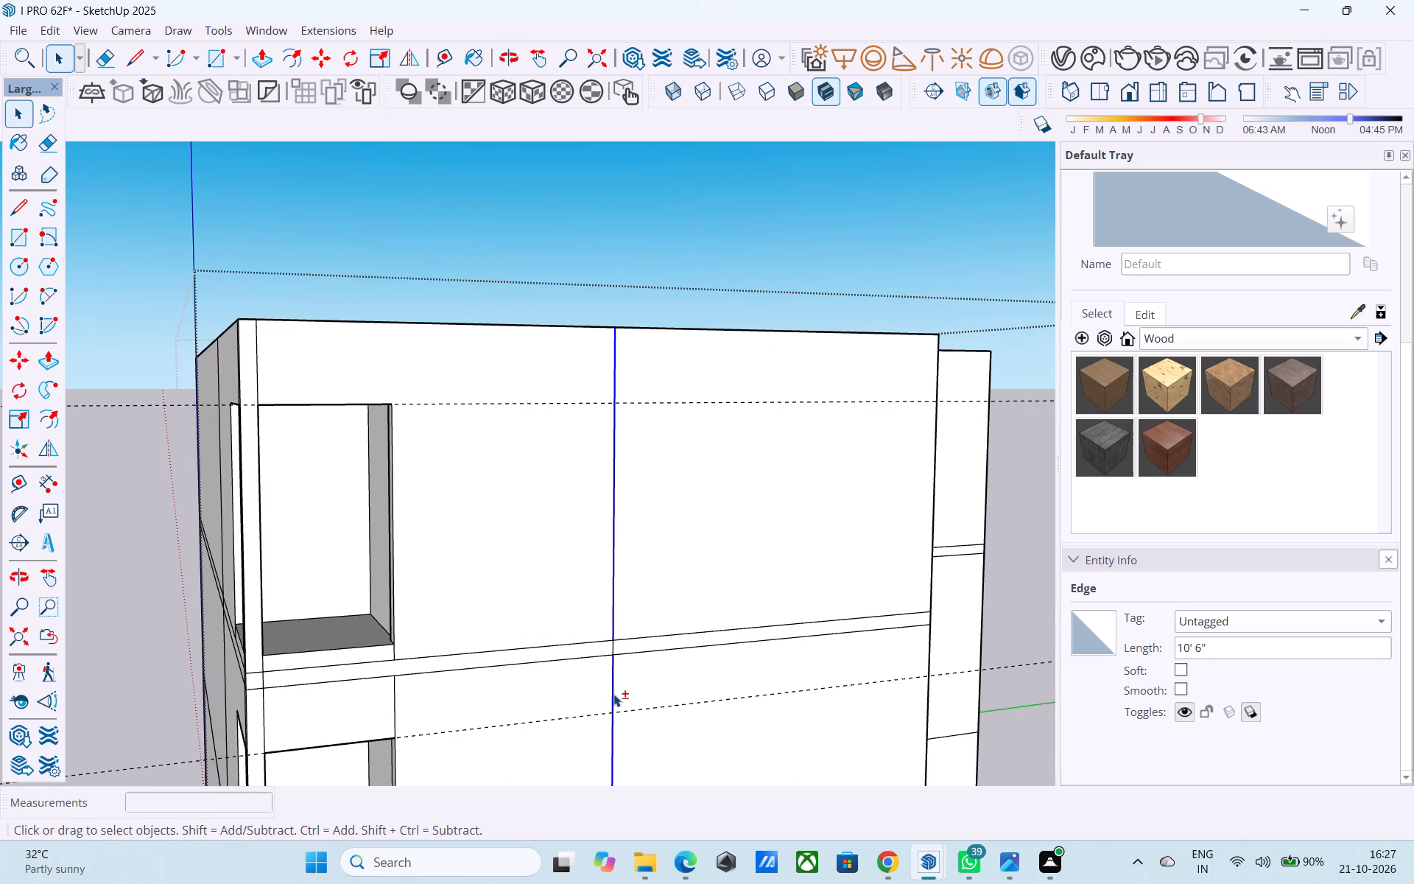
key("m")
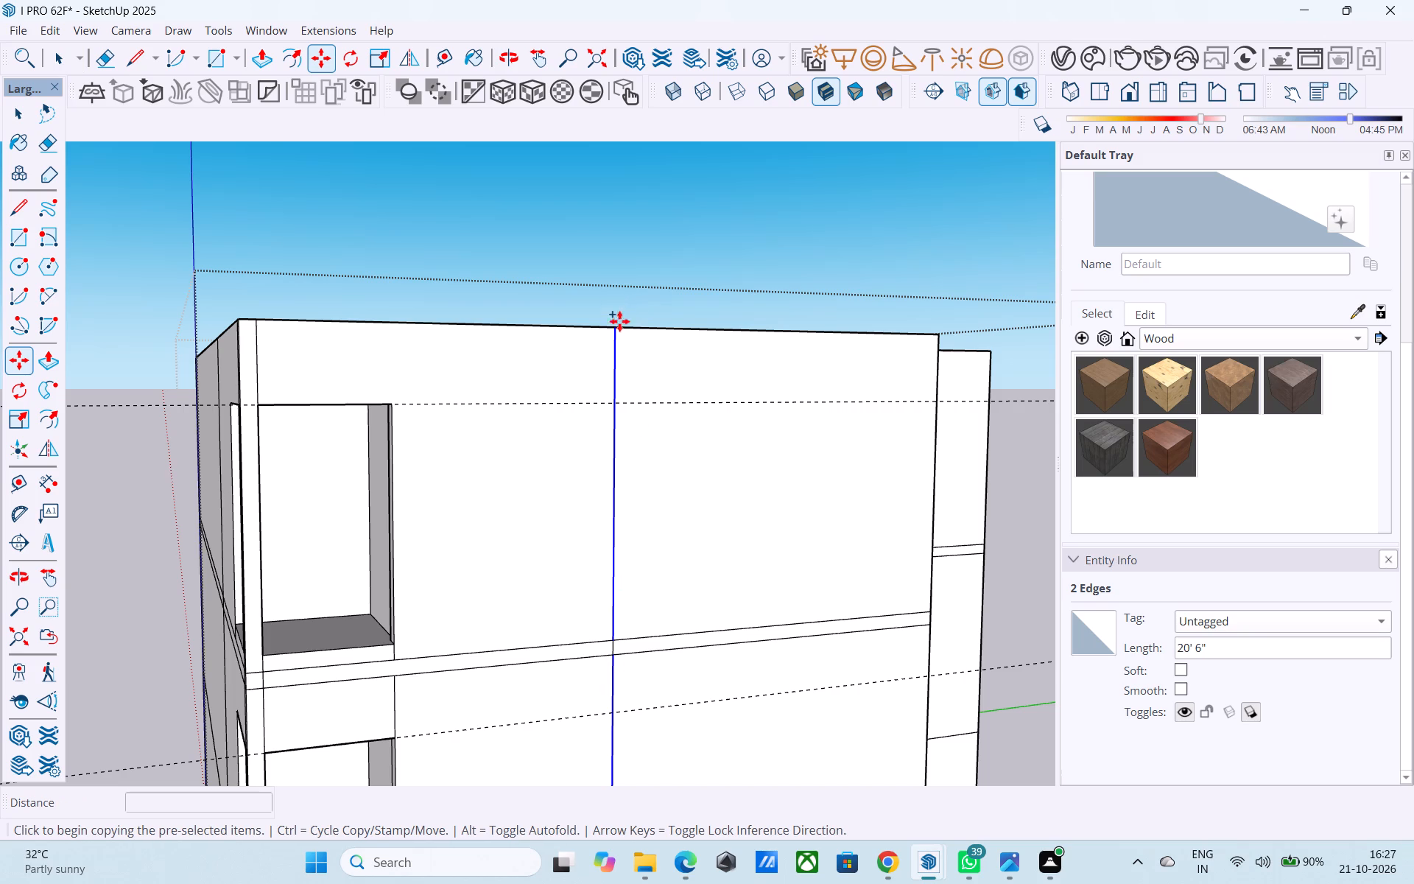
left_click(618, 329)
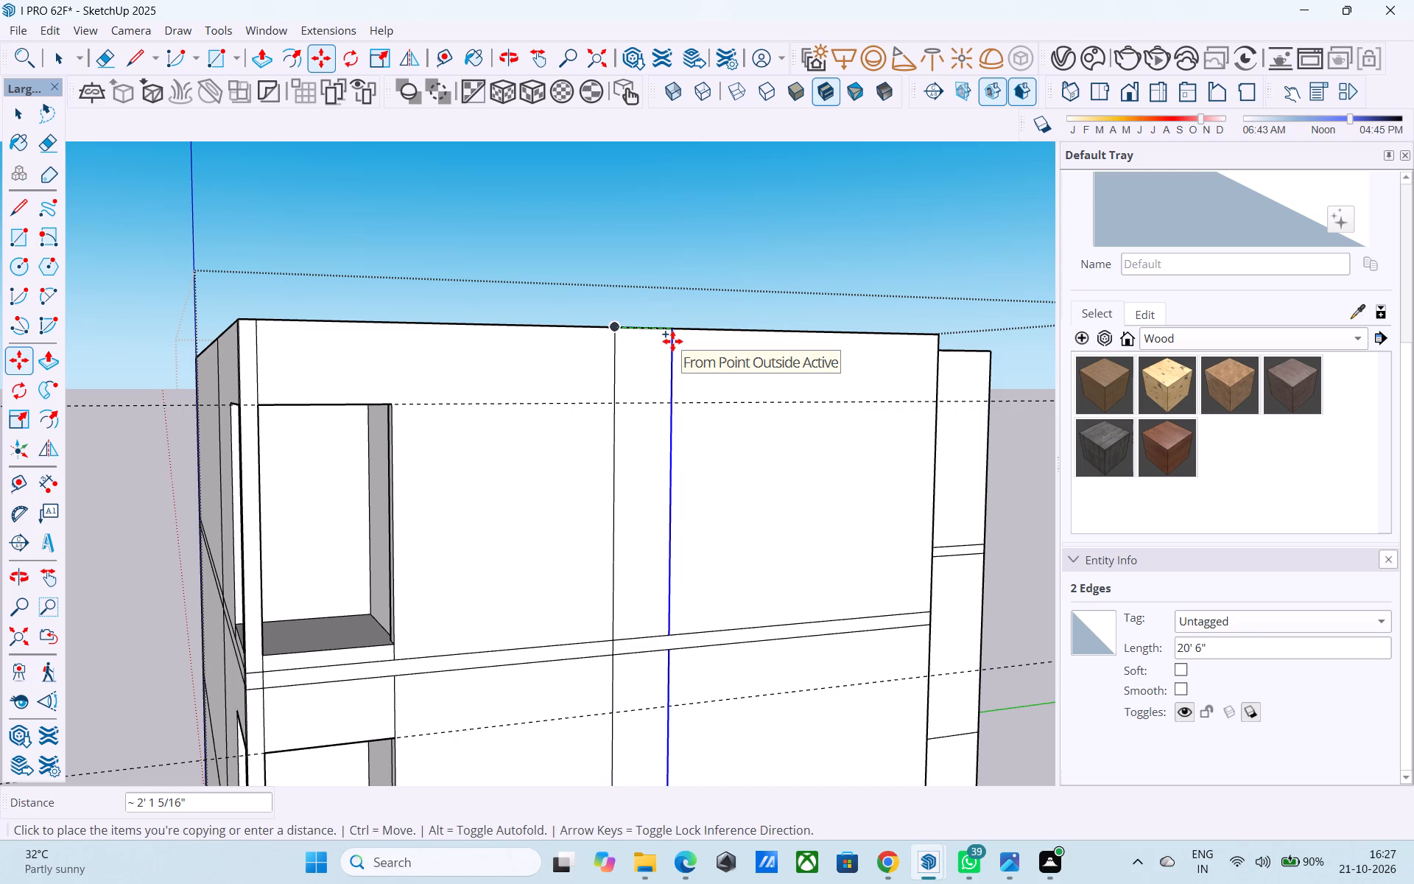
type("2'")
key("Return")
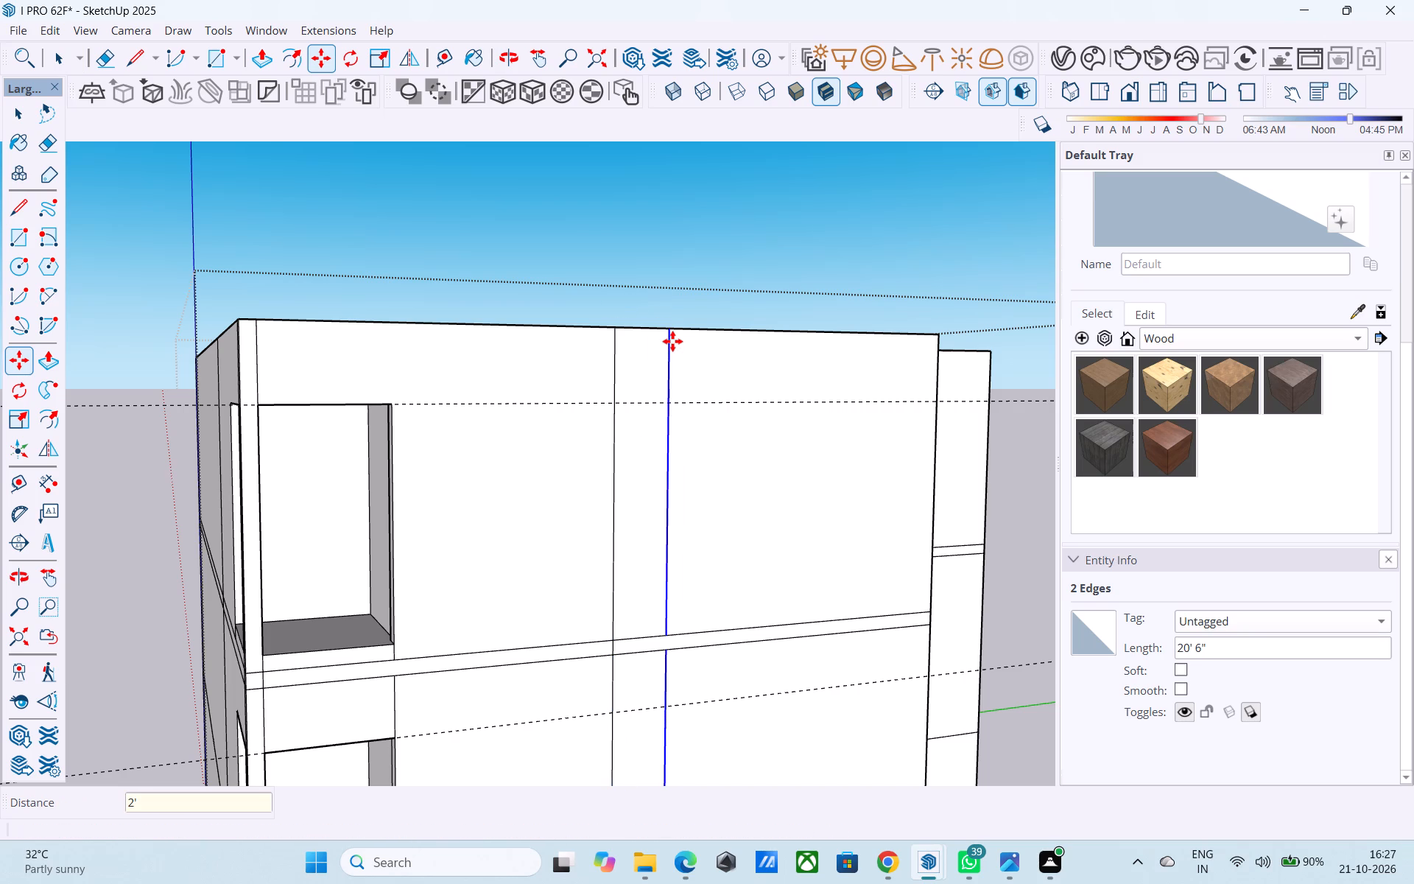
type("4'")
key("Return")
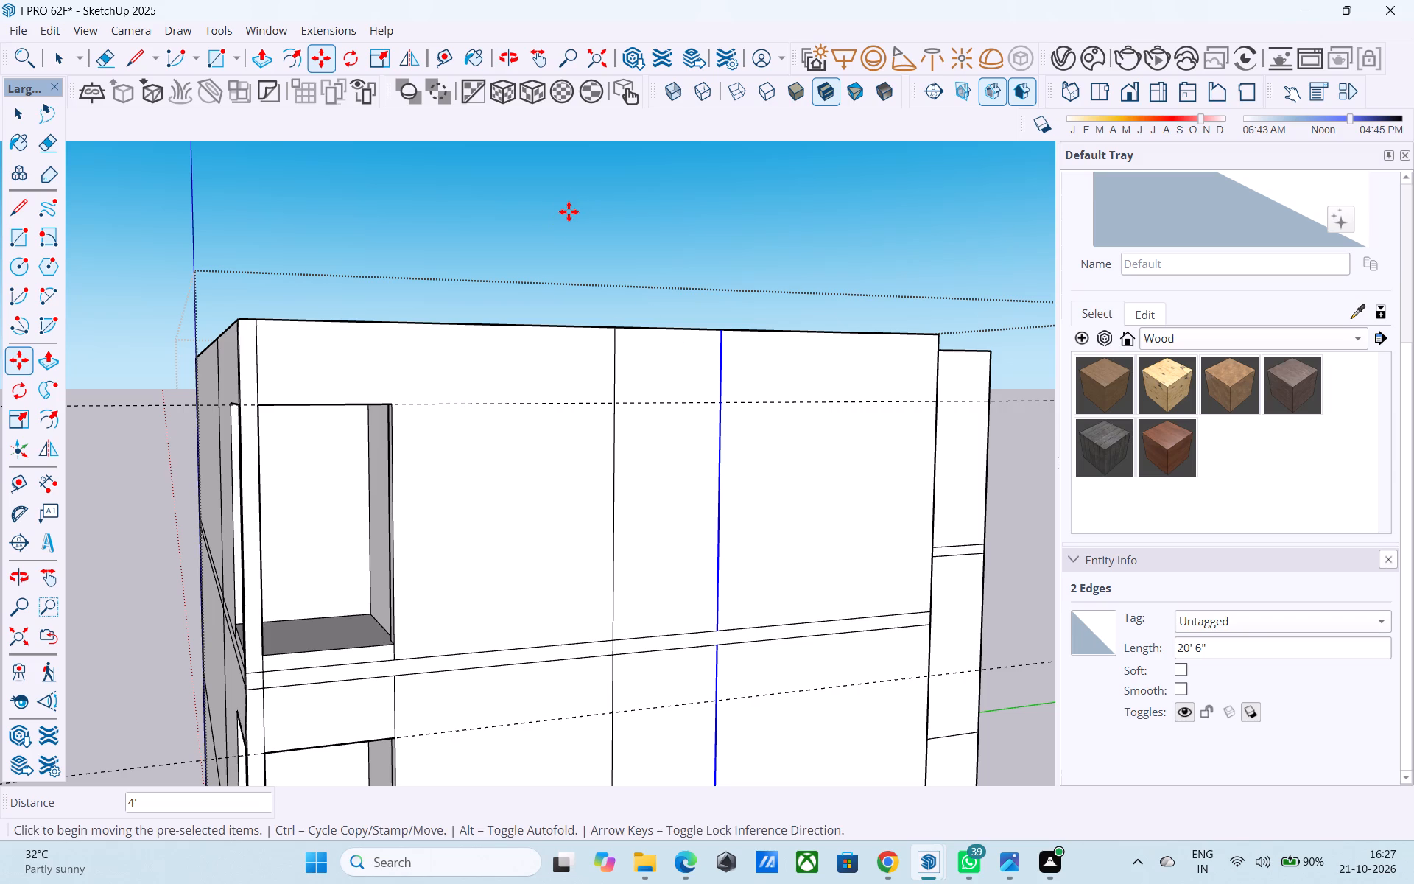
Erase the original vertical division line on both upper storeys, including its short segment across the slab band.
scroll(569, 211, "down", 5)
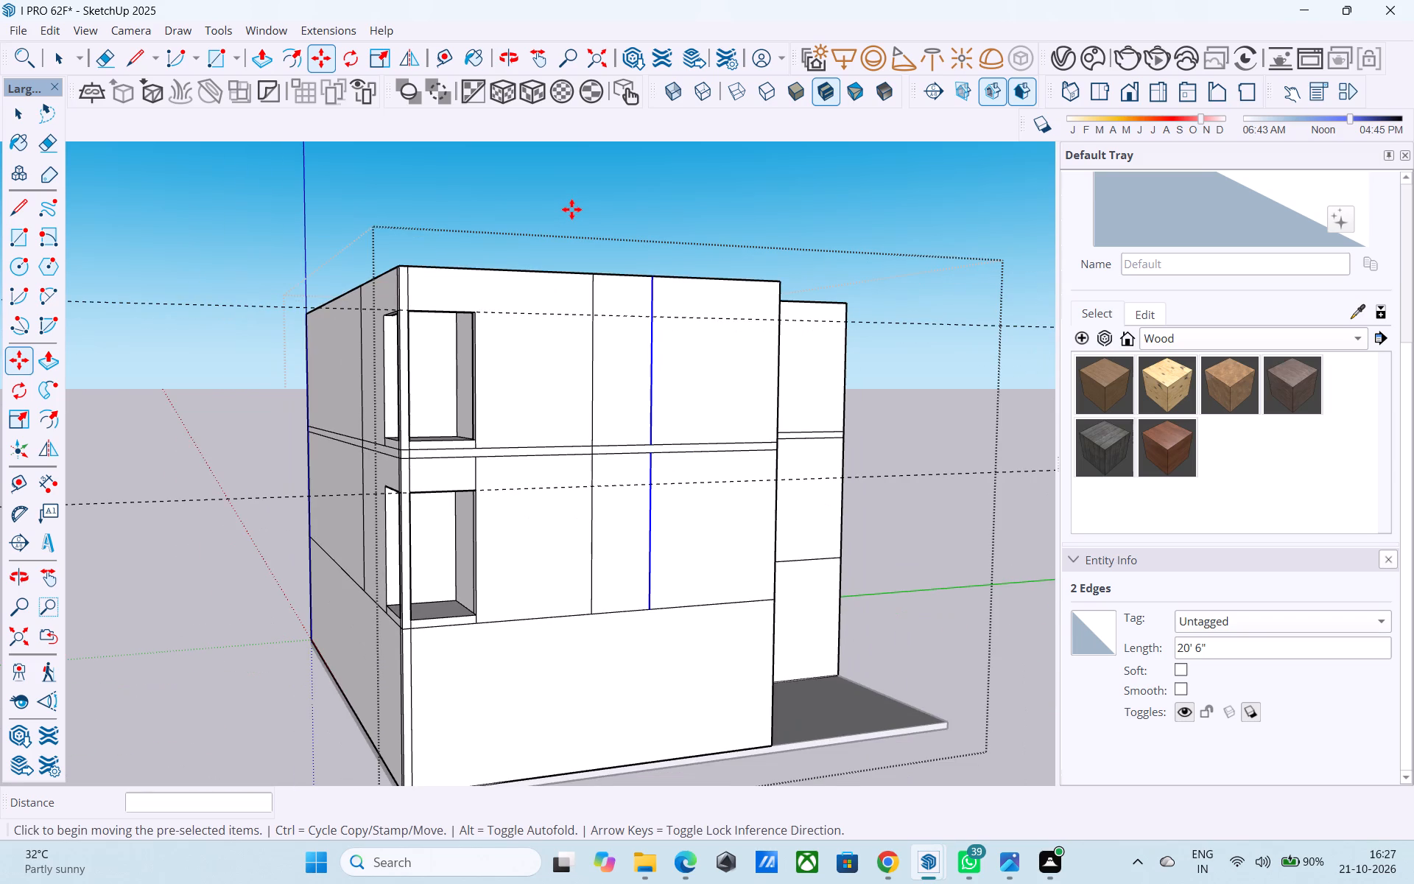
scroll(571, 209, "down", 1)
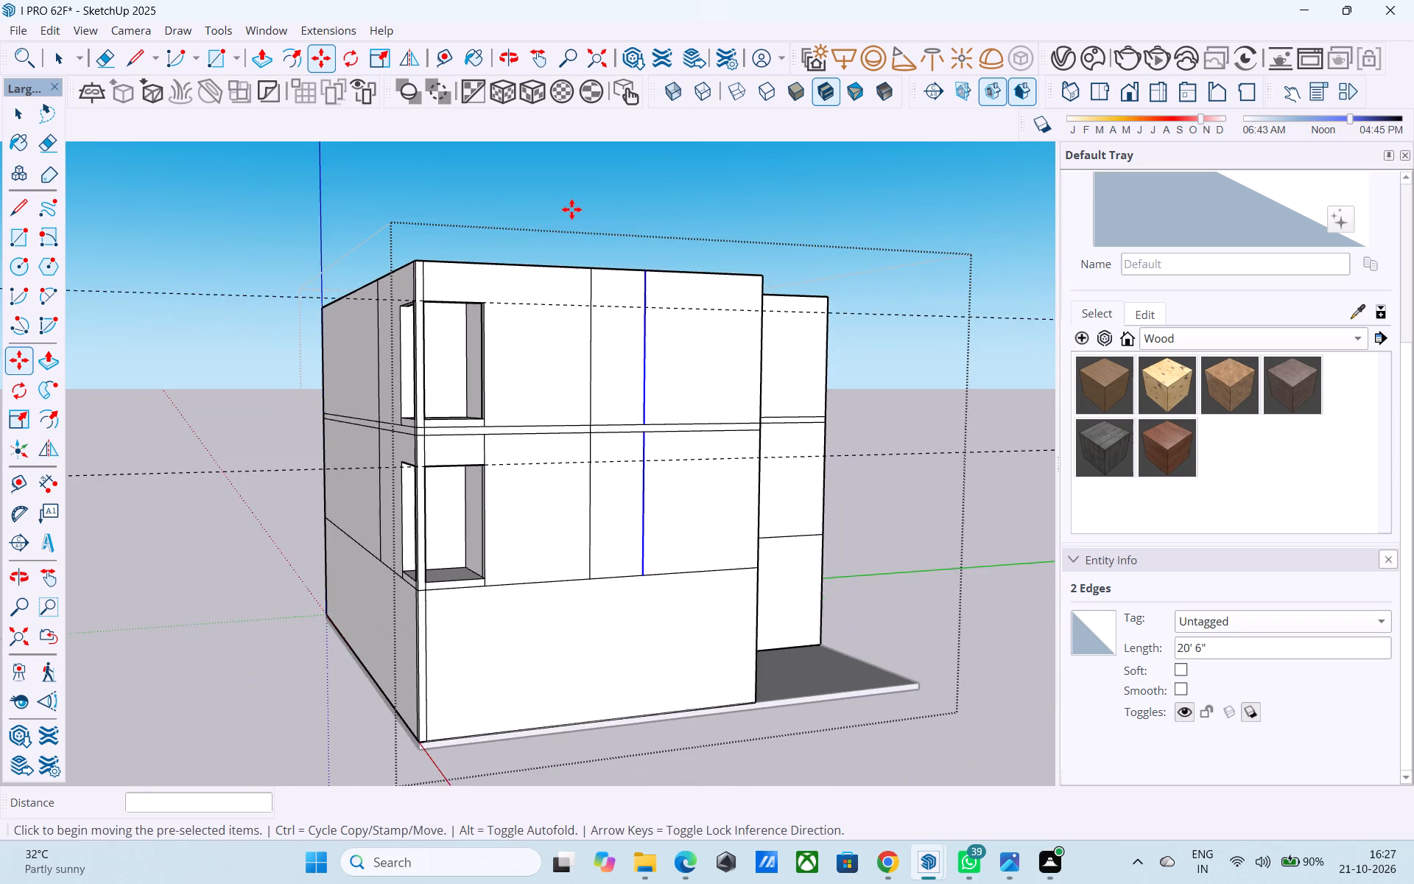
scroll(571, 209, "down", 4)
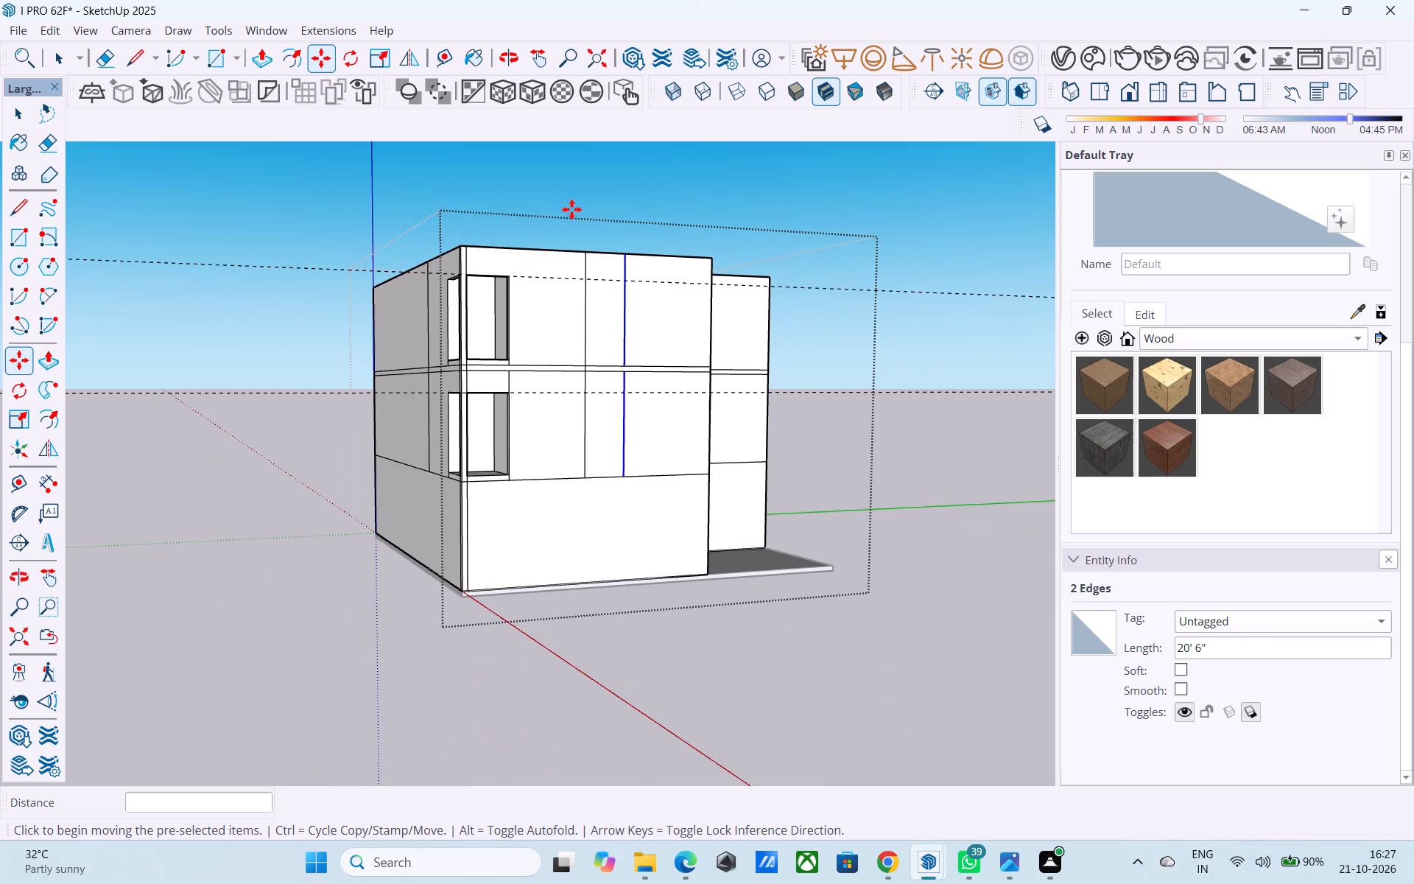
scroll(571, 209, "down", 1)
key("e")
scroll(622, 285, "up", 4)
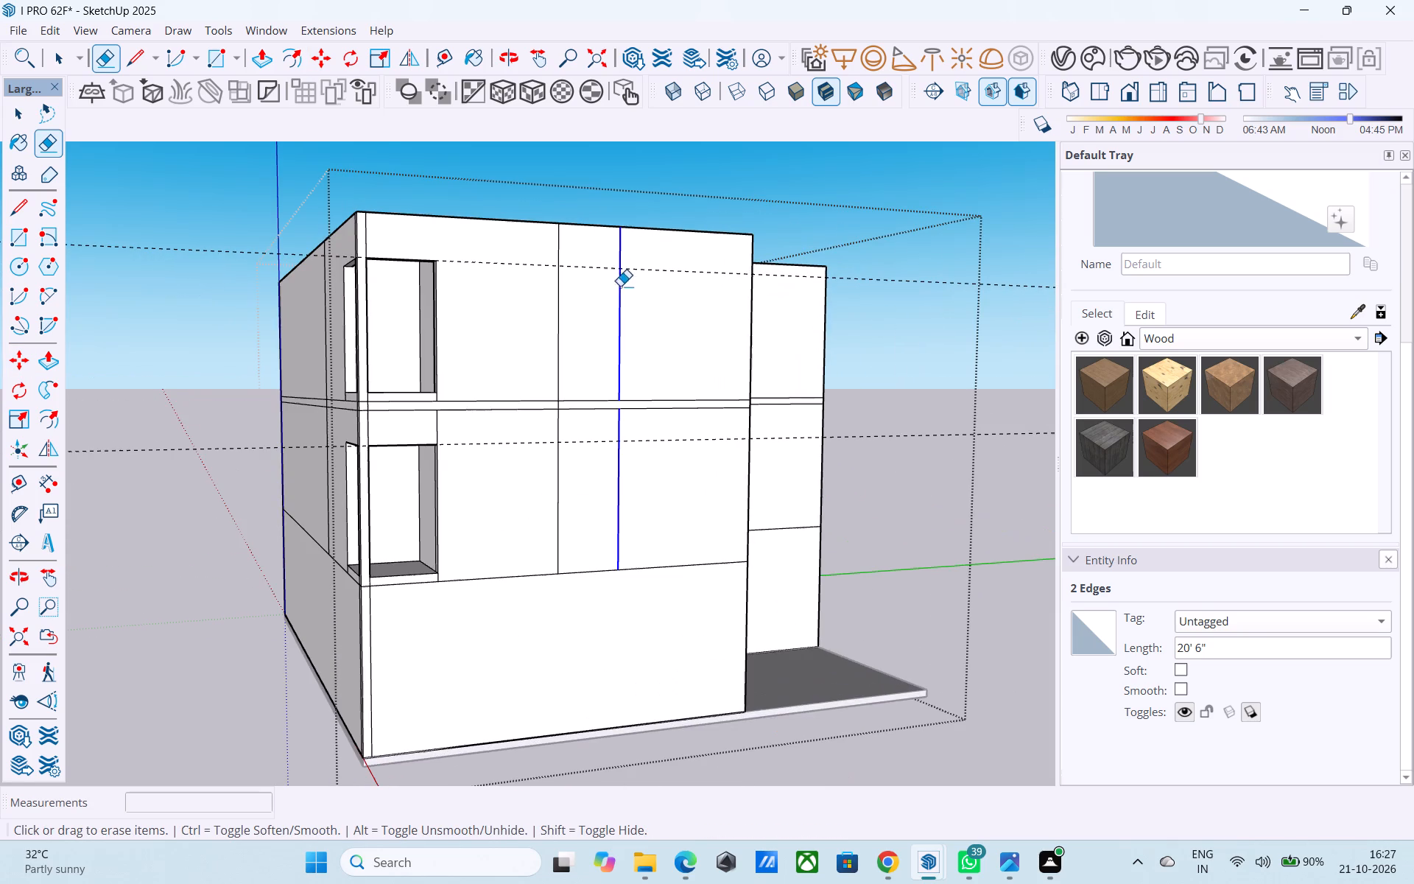
scroll(620, 286, "up", 1)
left_click_drag(582, 303, 555, 299)
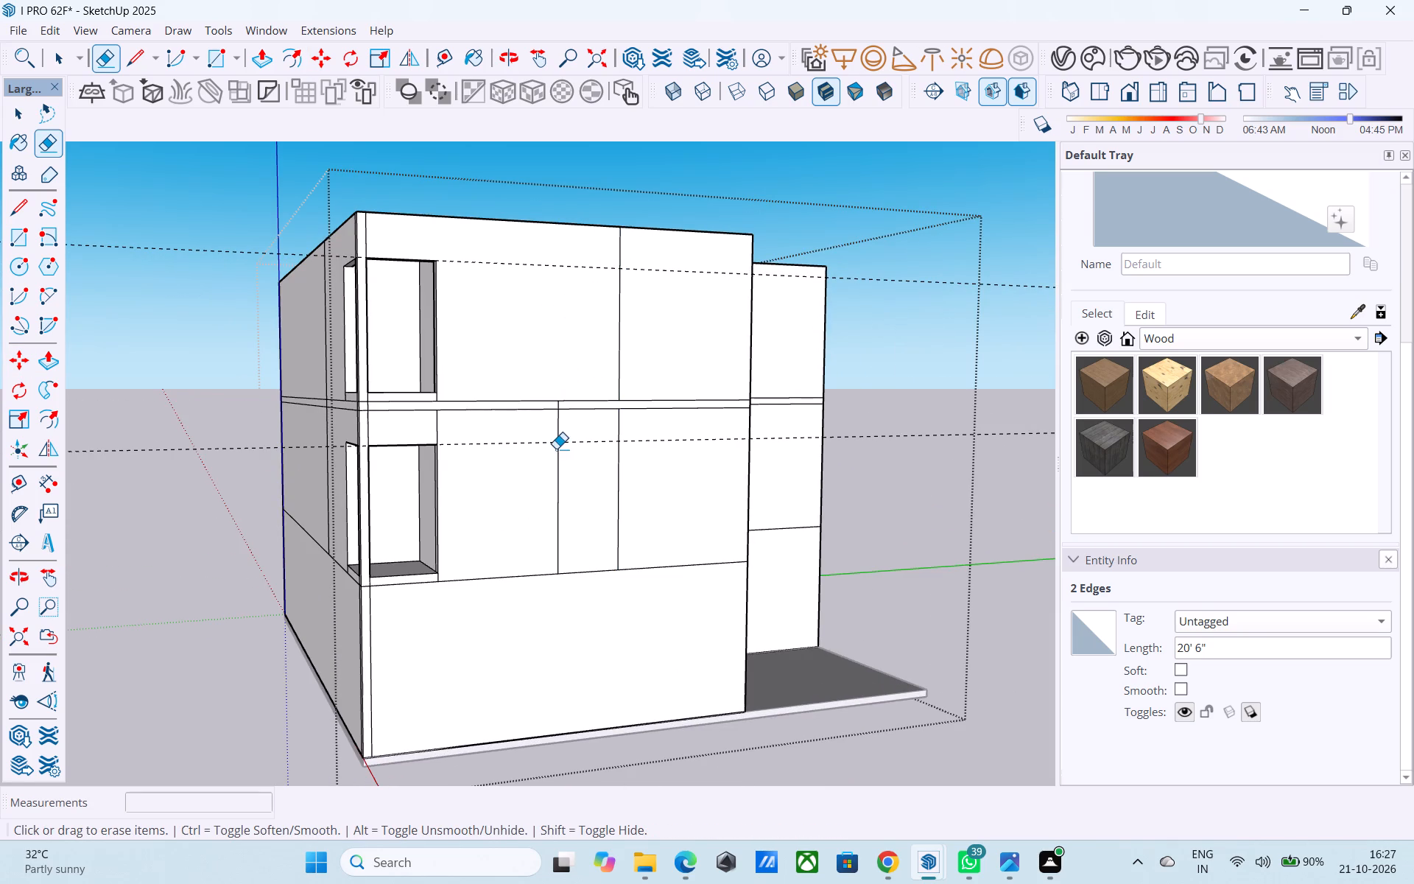
left_click_drag(556, 449, 566, 454)
scroll(552, 404, "up", 12)
left_click(567, 407)
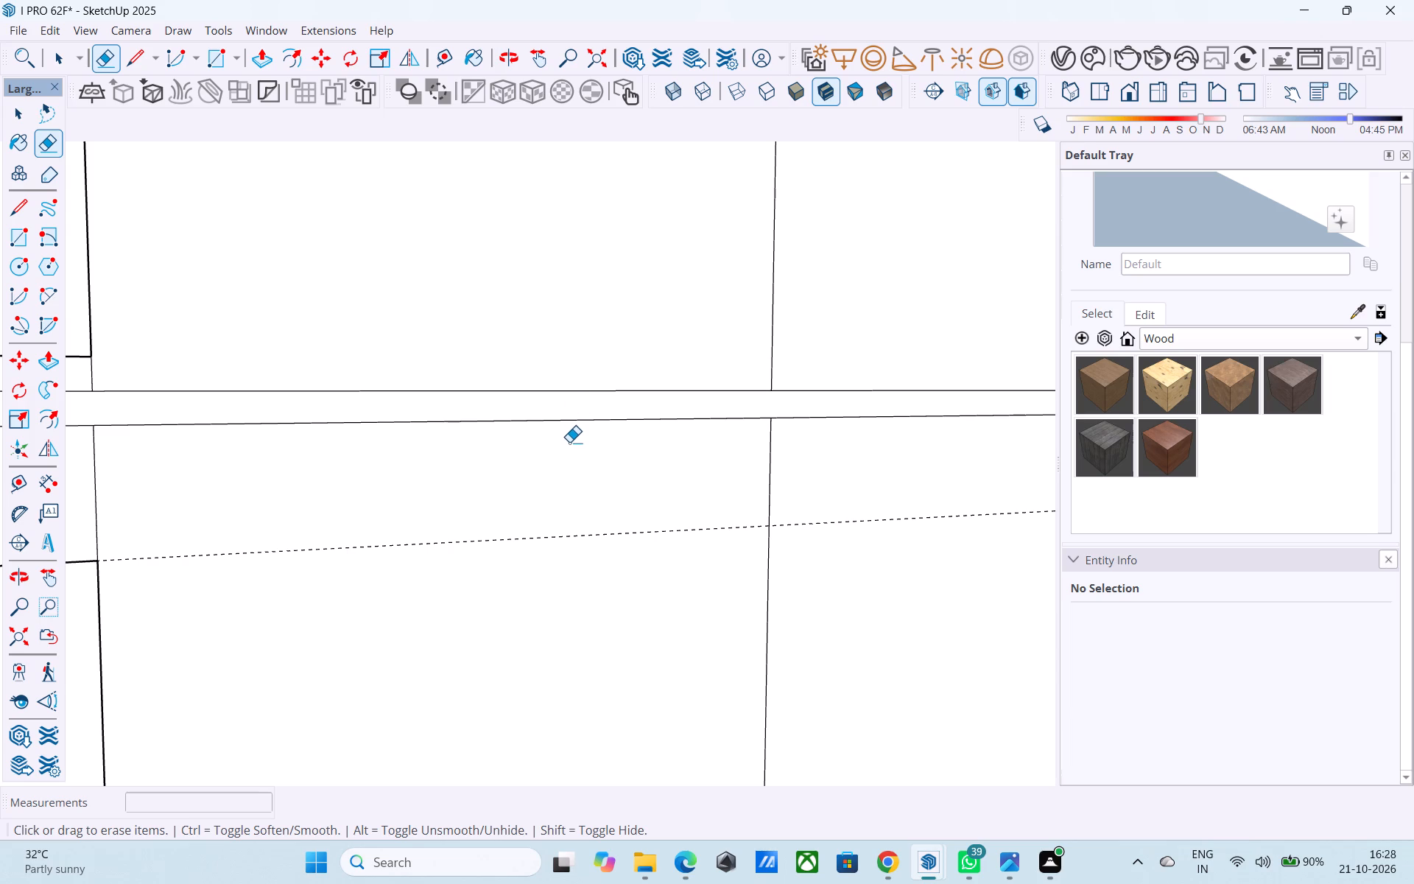
Erase the slab-band top edge below the top storey's corner opening on the same façade, merging the sill with the band.
scroll(576, 444, "down", 2)
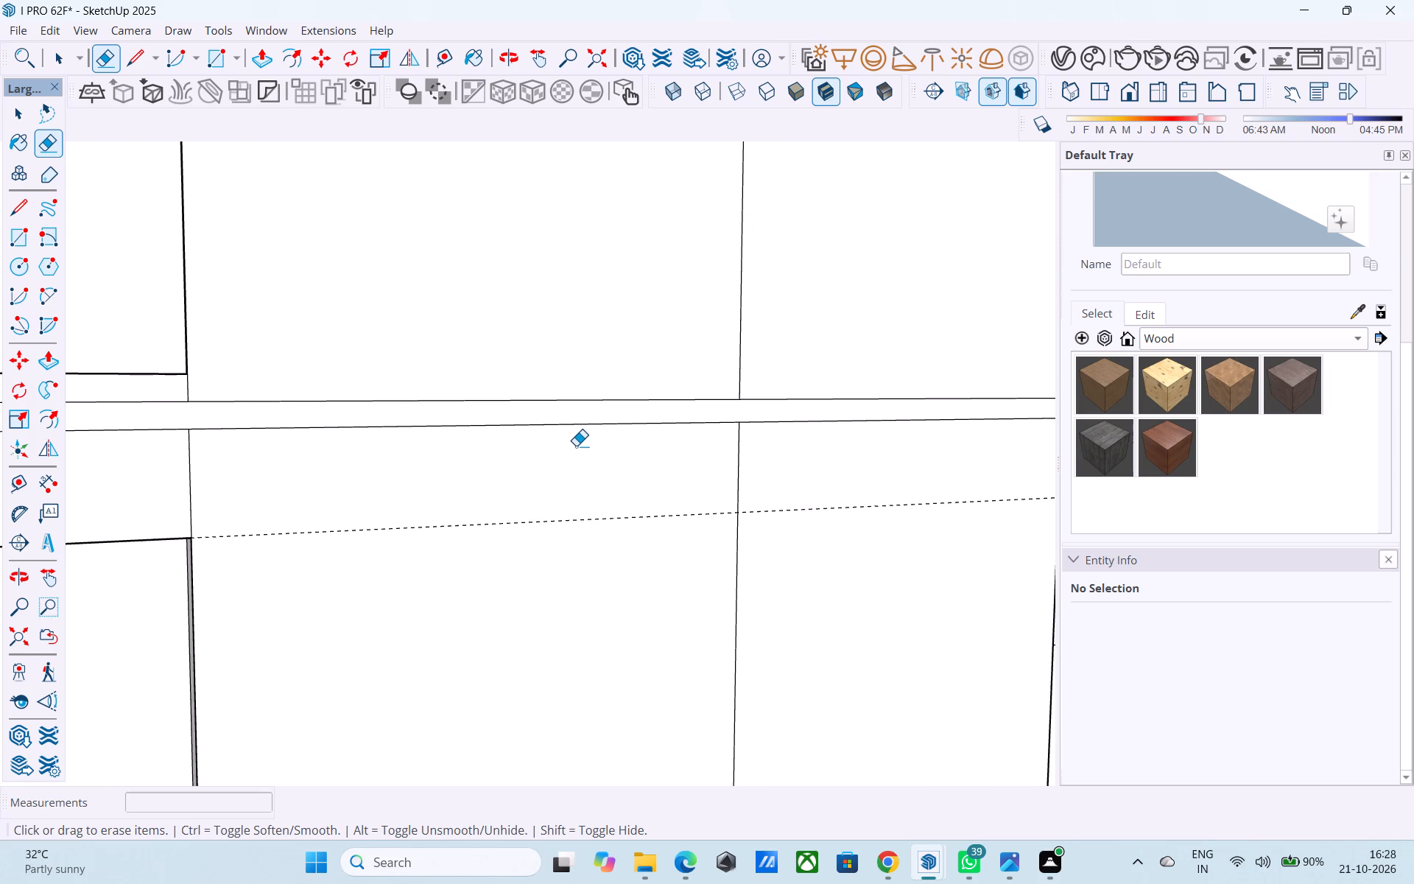
scroll(576, 446, "down", 3)
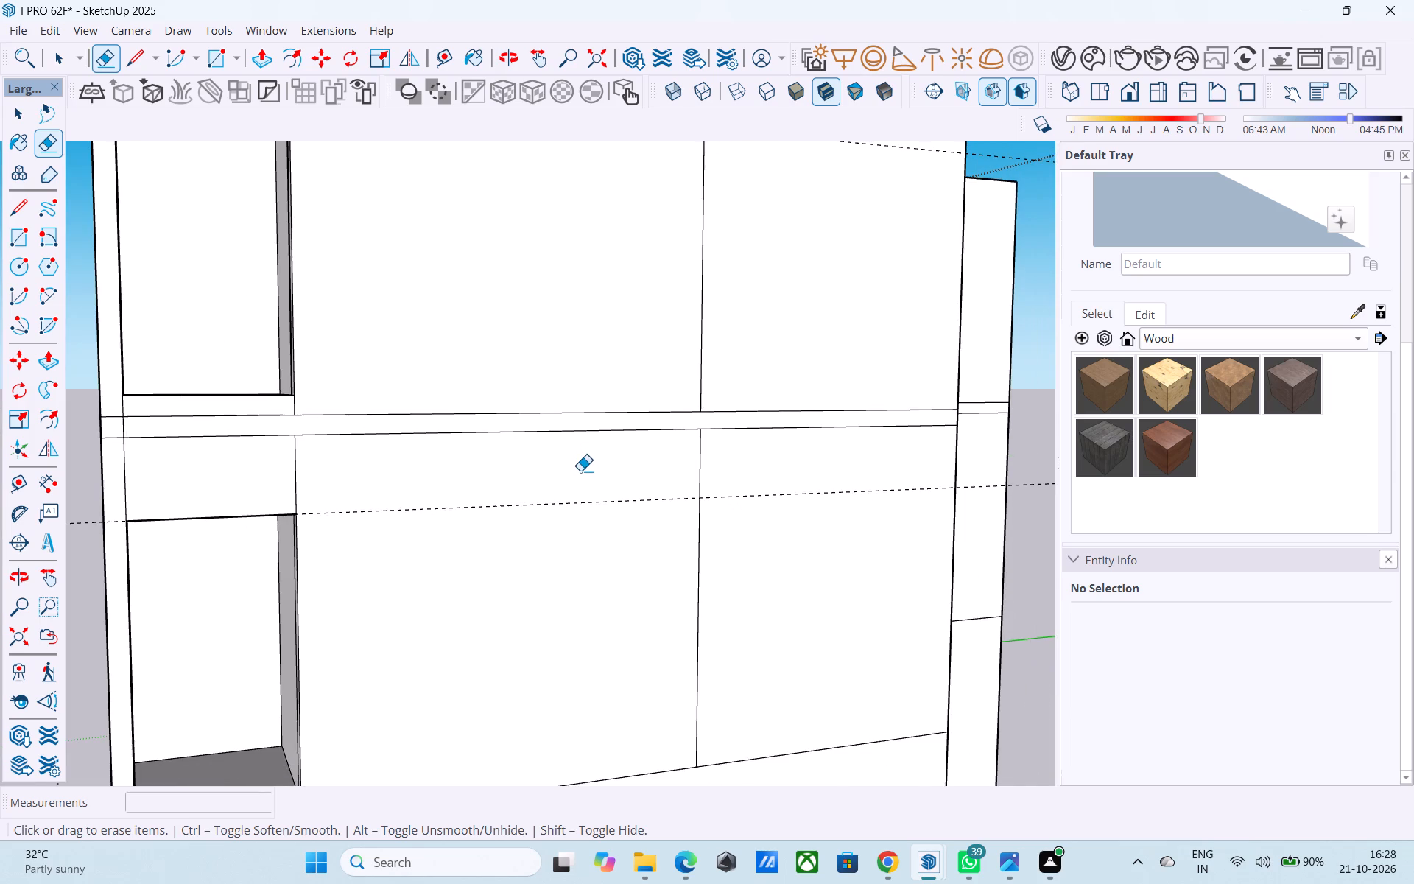
scroll(581, 470, "down", 5)
middle_click_drag(581, 470, 699, 445)
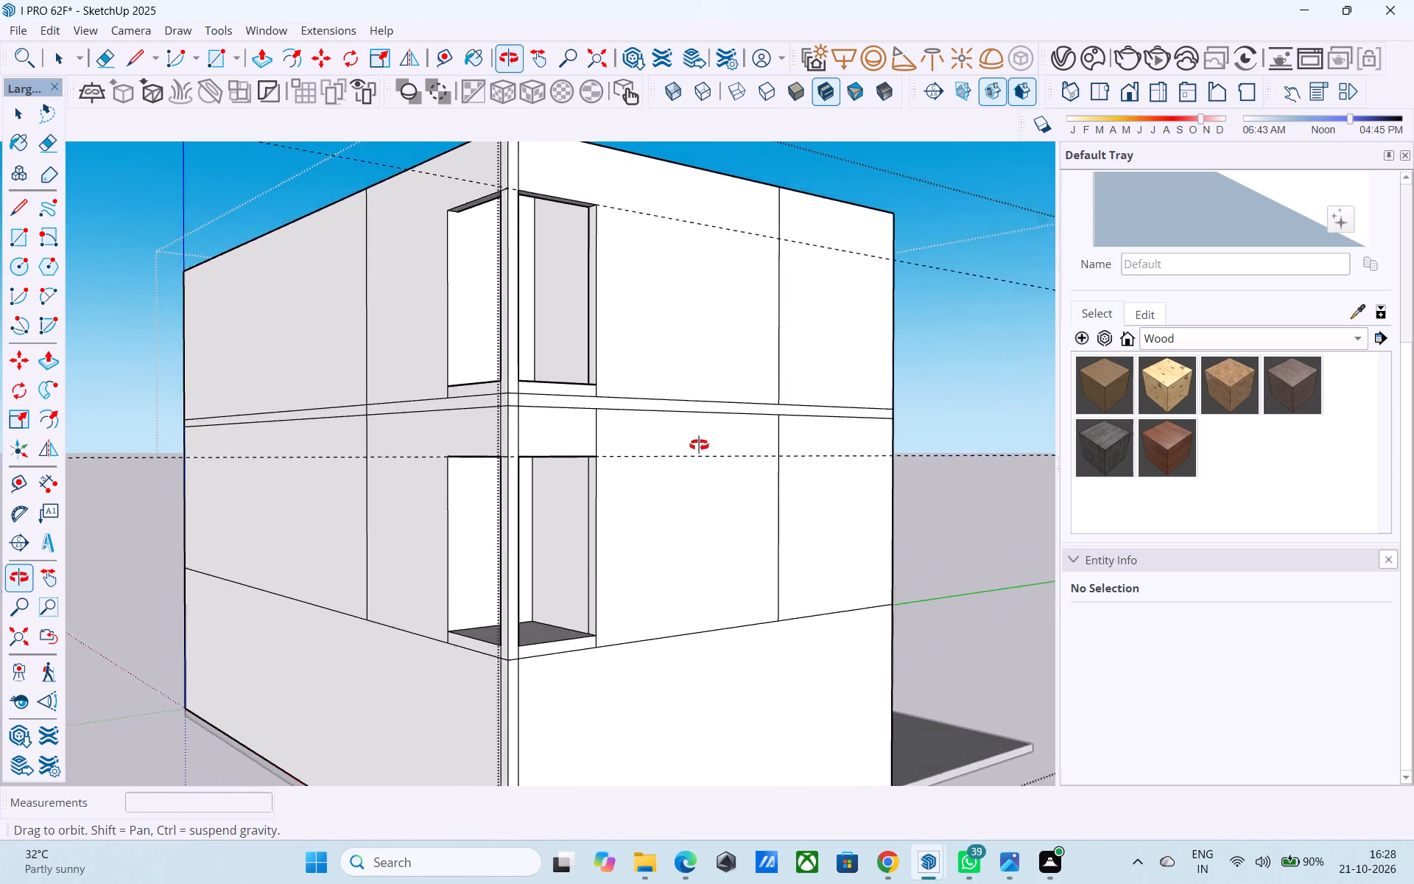
middle_click_drag(699, 445, 622, 533)
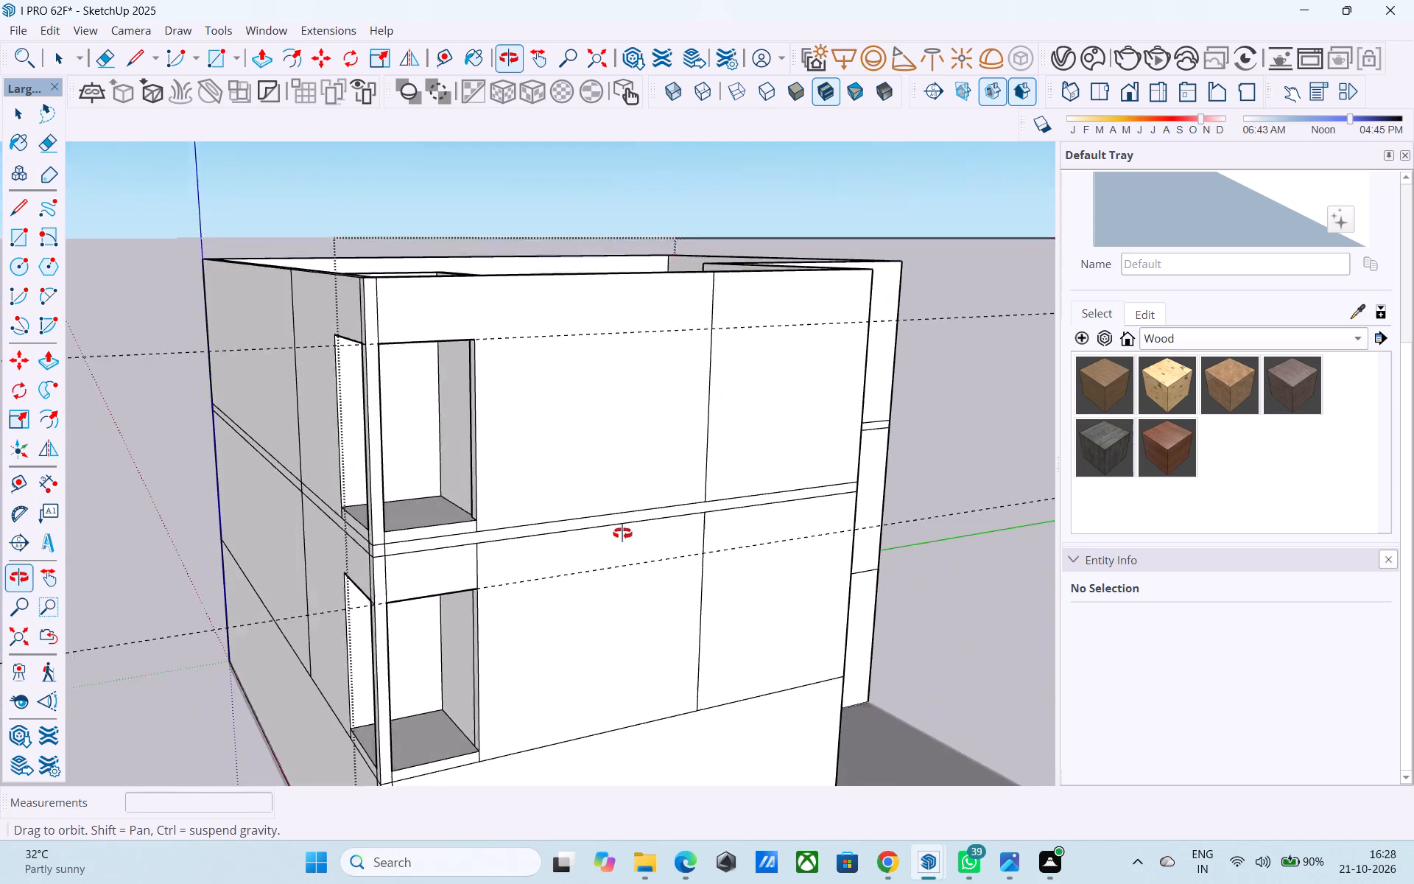
middle_click_drag(622, 533, 620, 540)
scroll(539, 329, "down", 7)
scroll(459, 491, "up", 6)
scroll(460, 452, "down", 1)
scroll(460, 452, "up", 5)
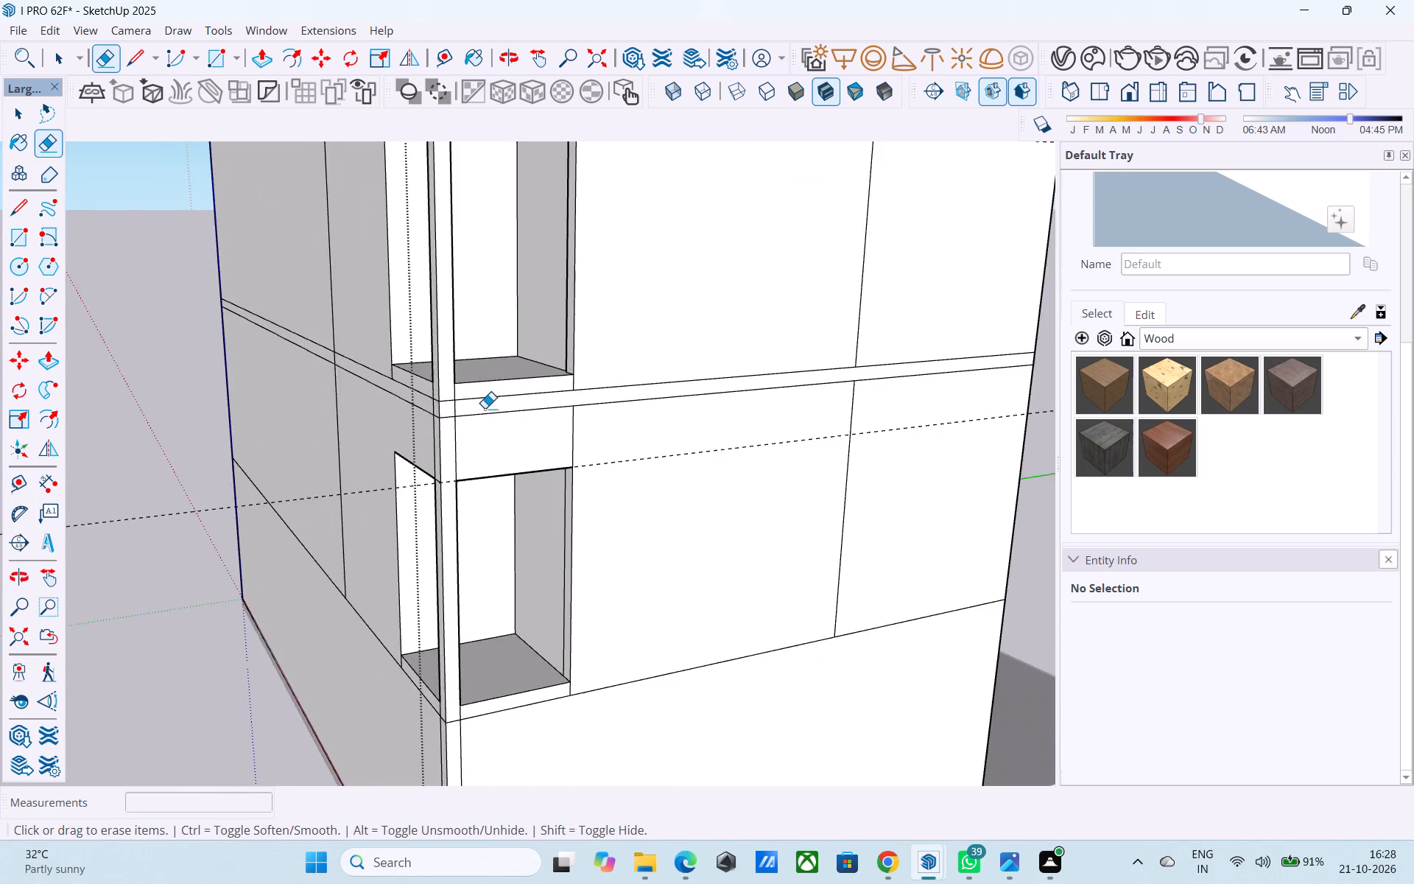
scroll(485, 408, "up", 9)
left_click(488, 382)
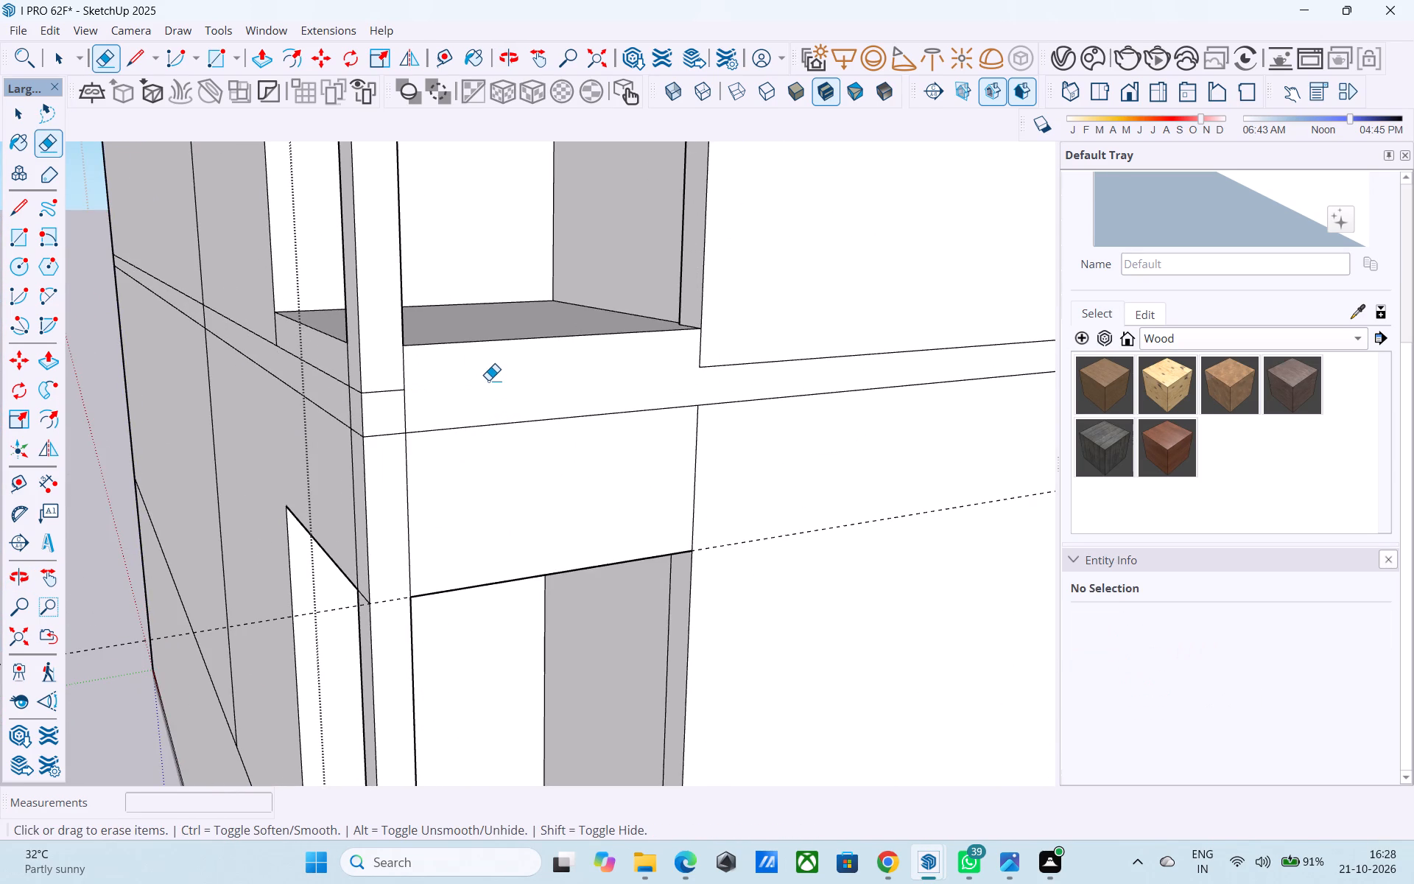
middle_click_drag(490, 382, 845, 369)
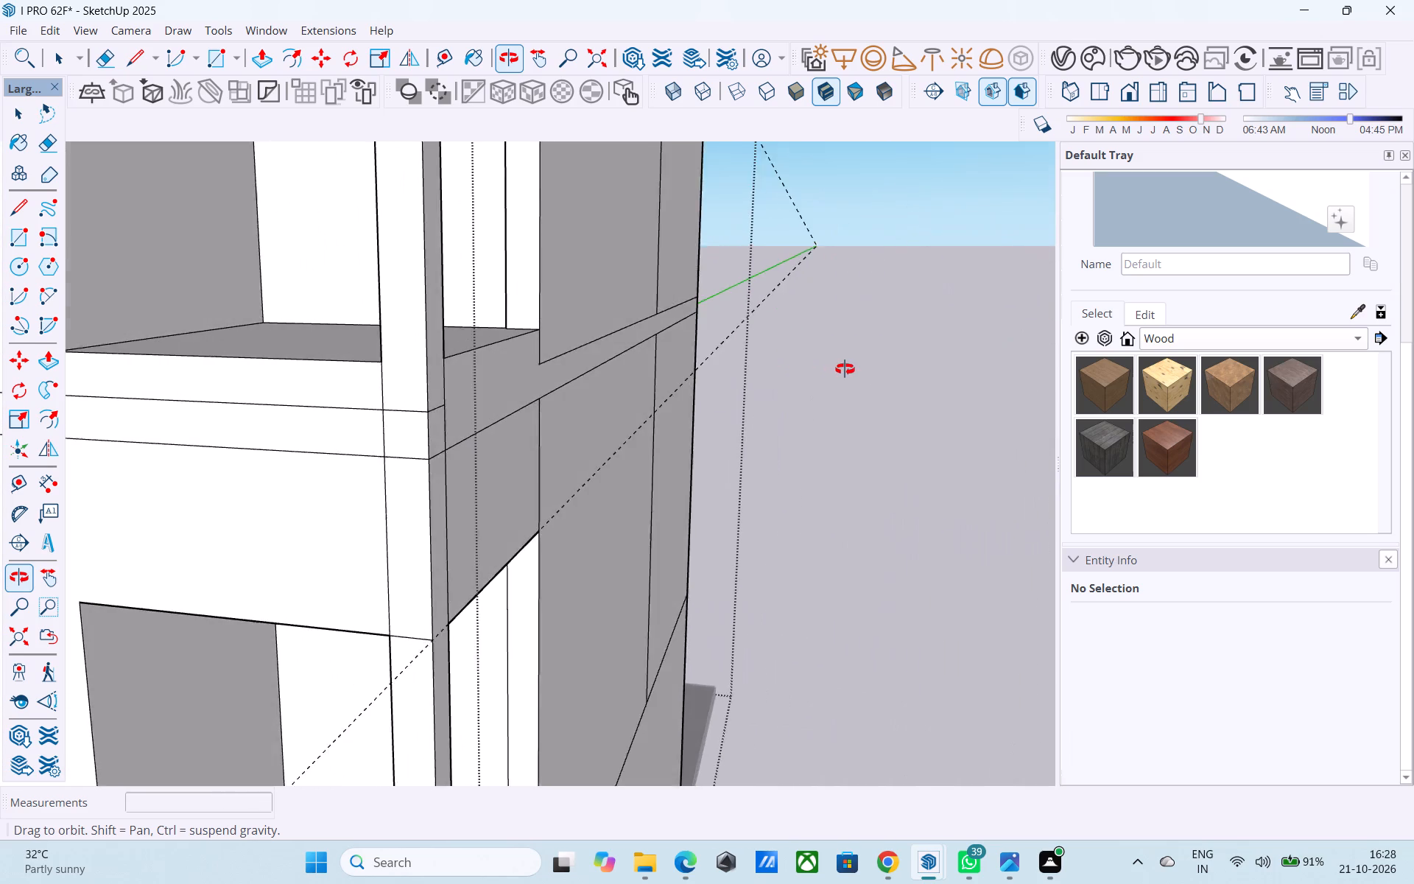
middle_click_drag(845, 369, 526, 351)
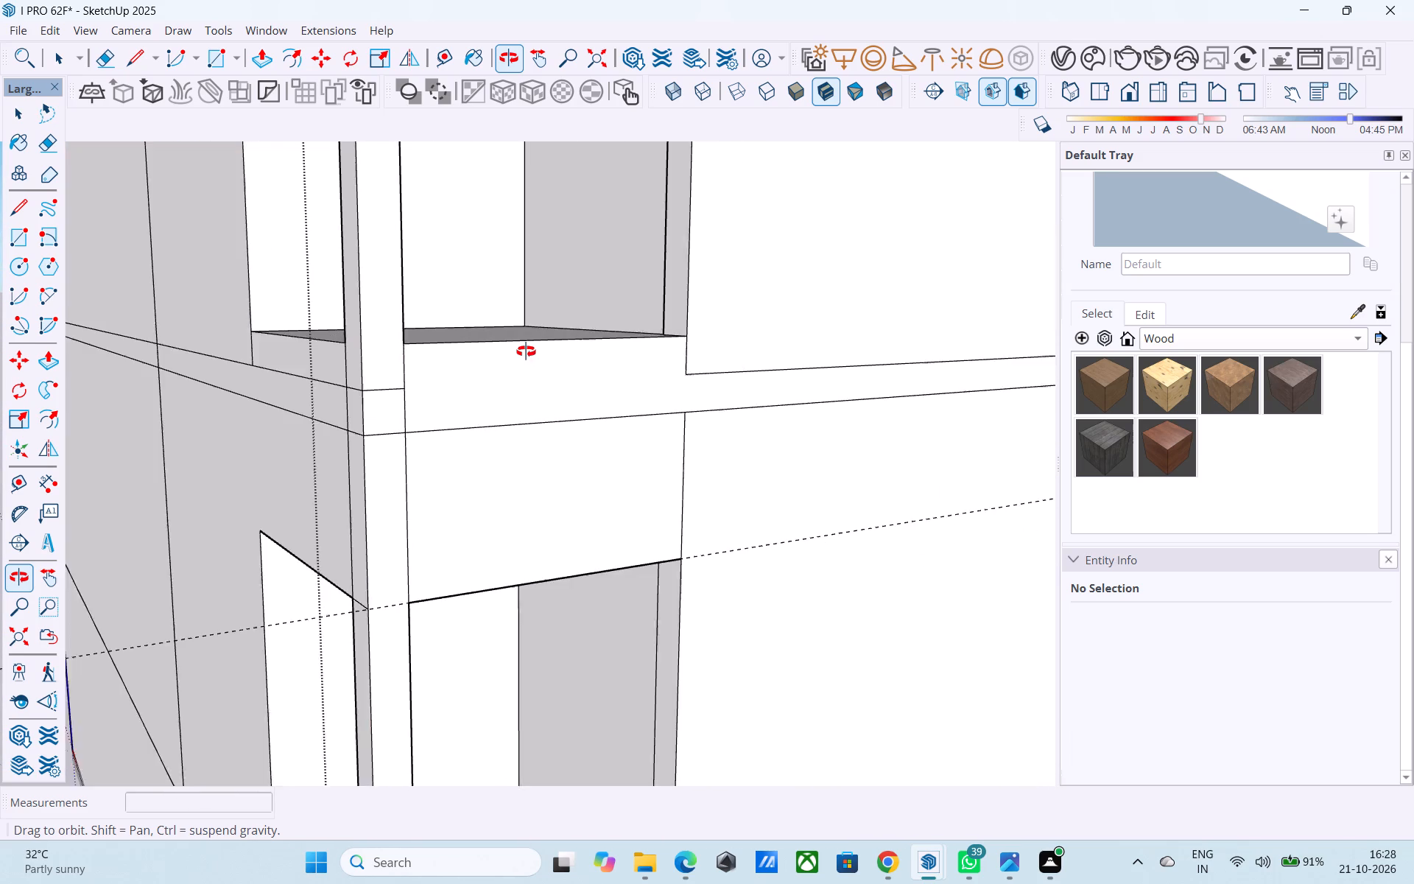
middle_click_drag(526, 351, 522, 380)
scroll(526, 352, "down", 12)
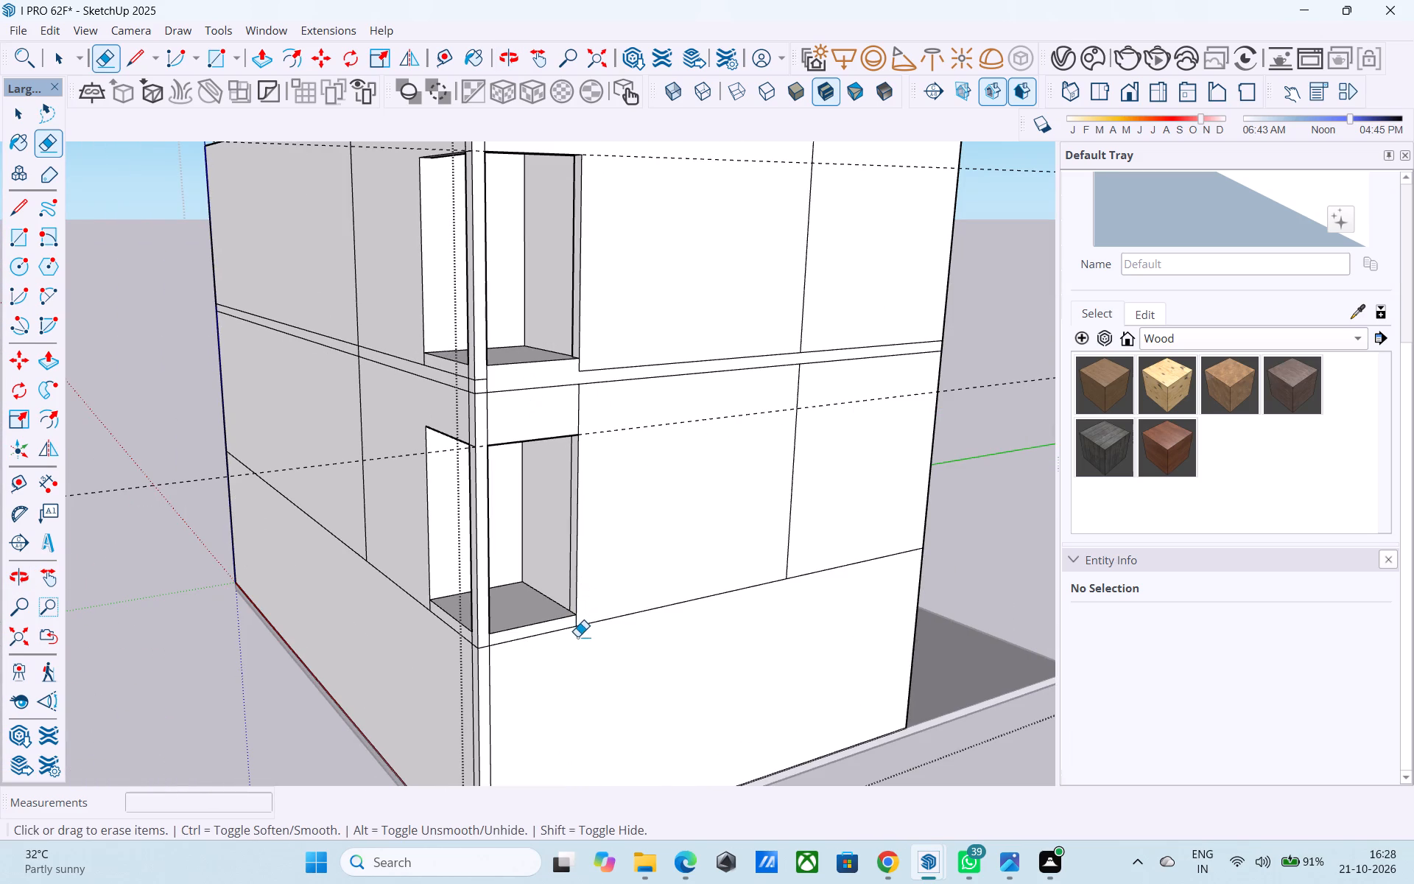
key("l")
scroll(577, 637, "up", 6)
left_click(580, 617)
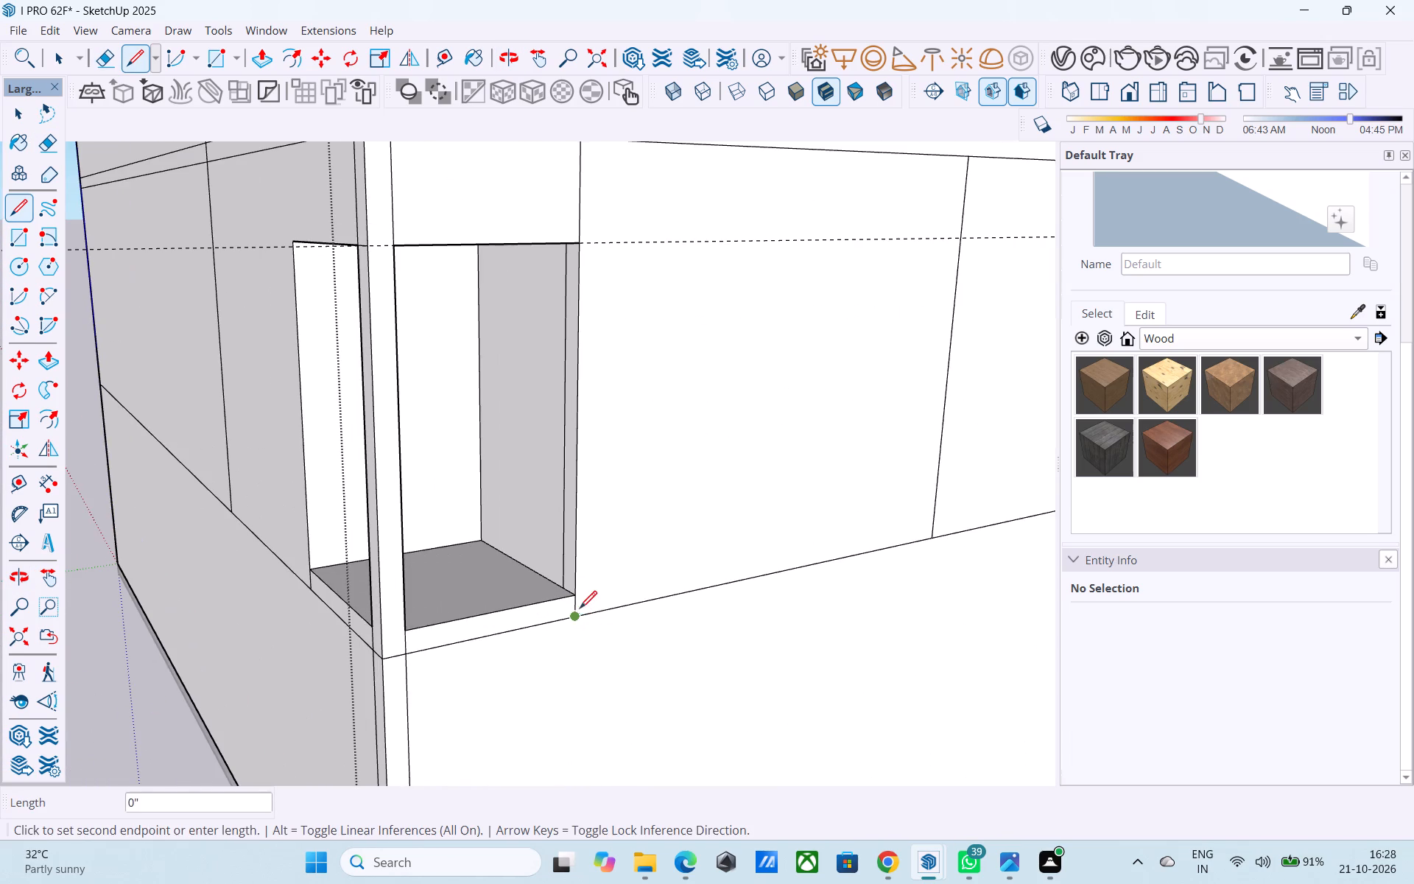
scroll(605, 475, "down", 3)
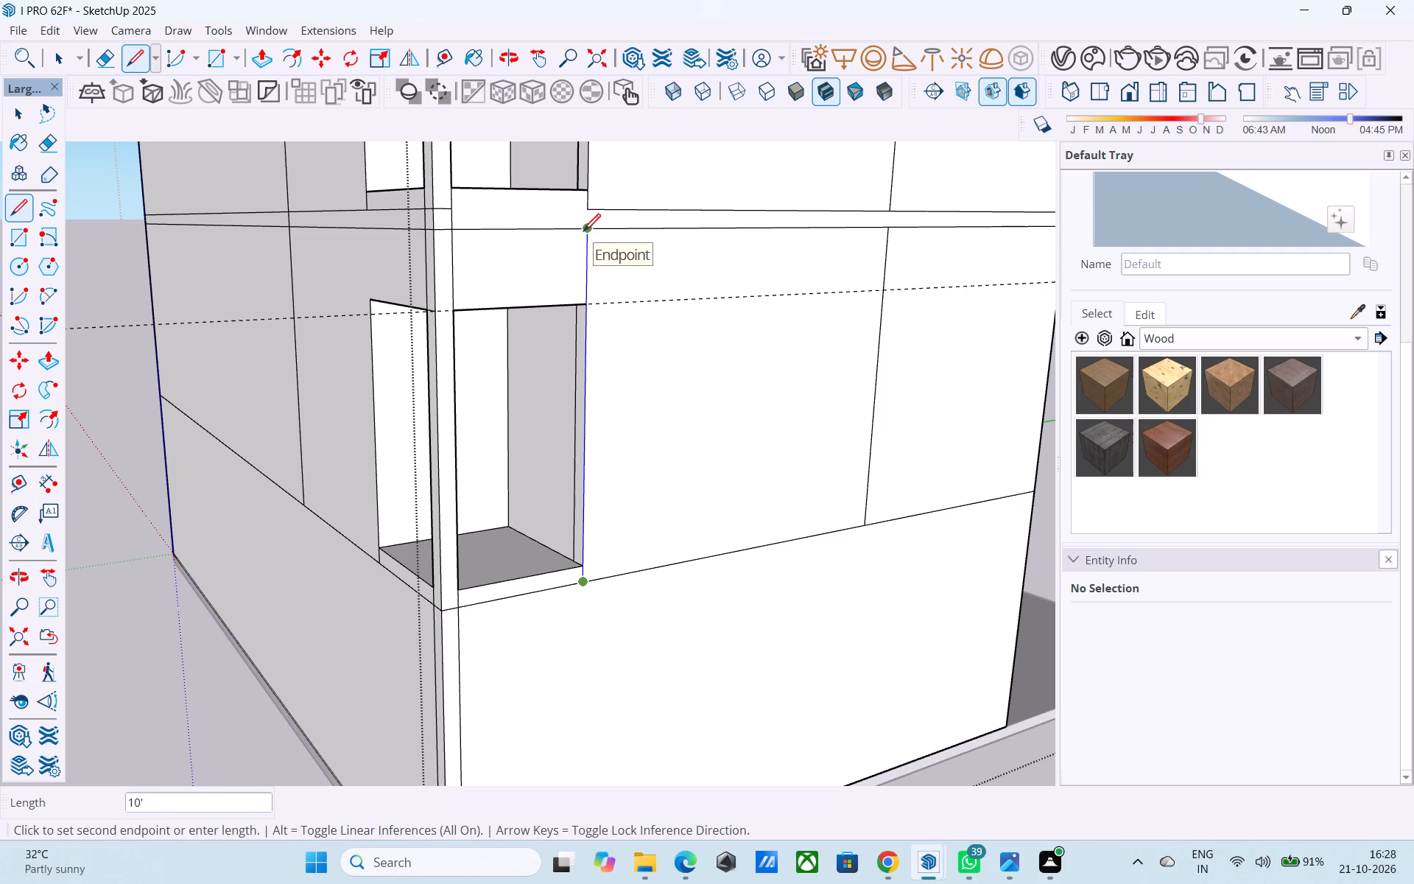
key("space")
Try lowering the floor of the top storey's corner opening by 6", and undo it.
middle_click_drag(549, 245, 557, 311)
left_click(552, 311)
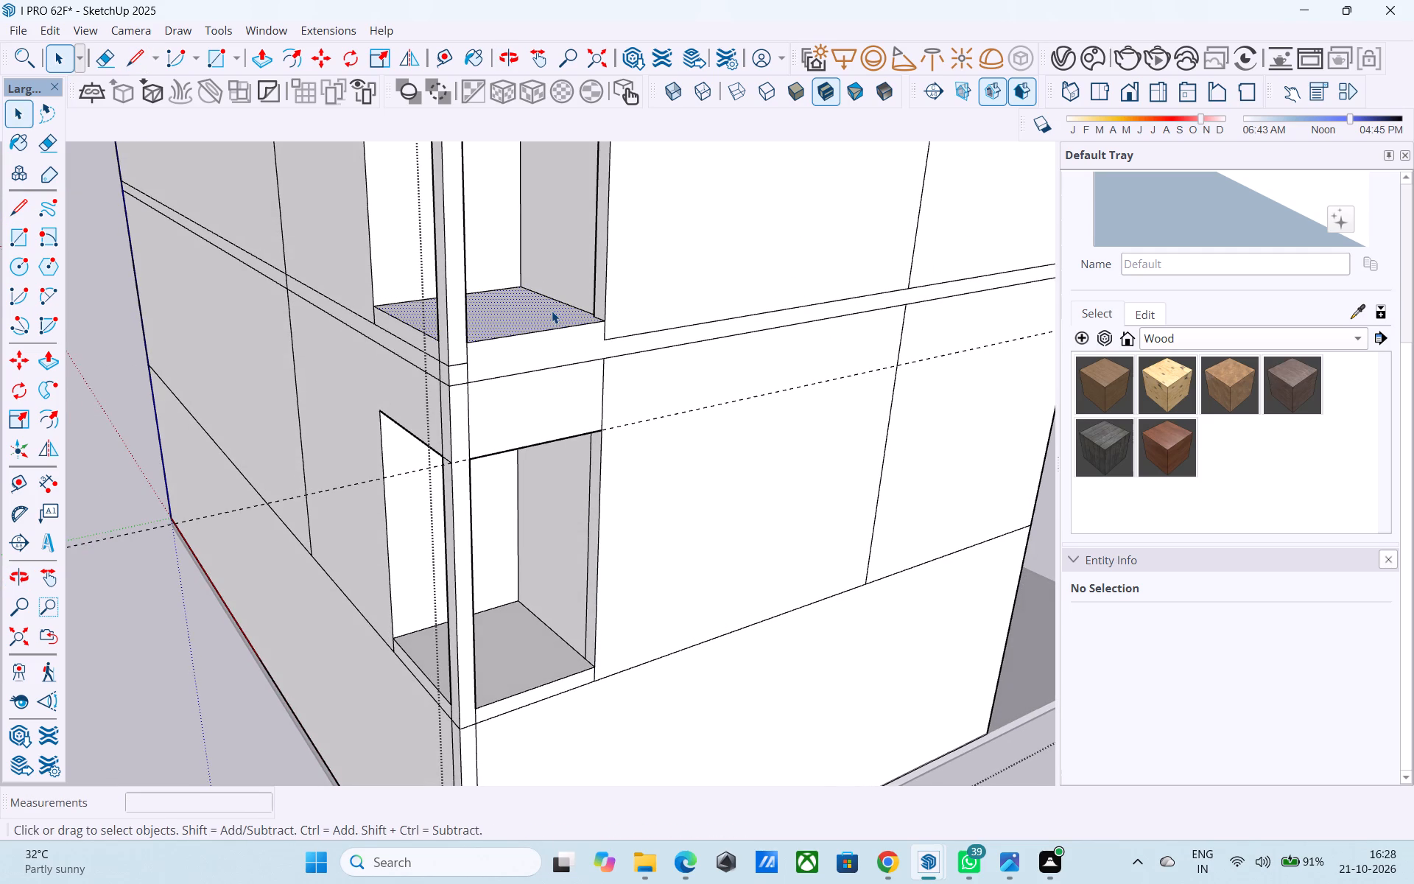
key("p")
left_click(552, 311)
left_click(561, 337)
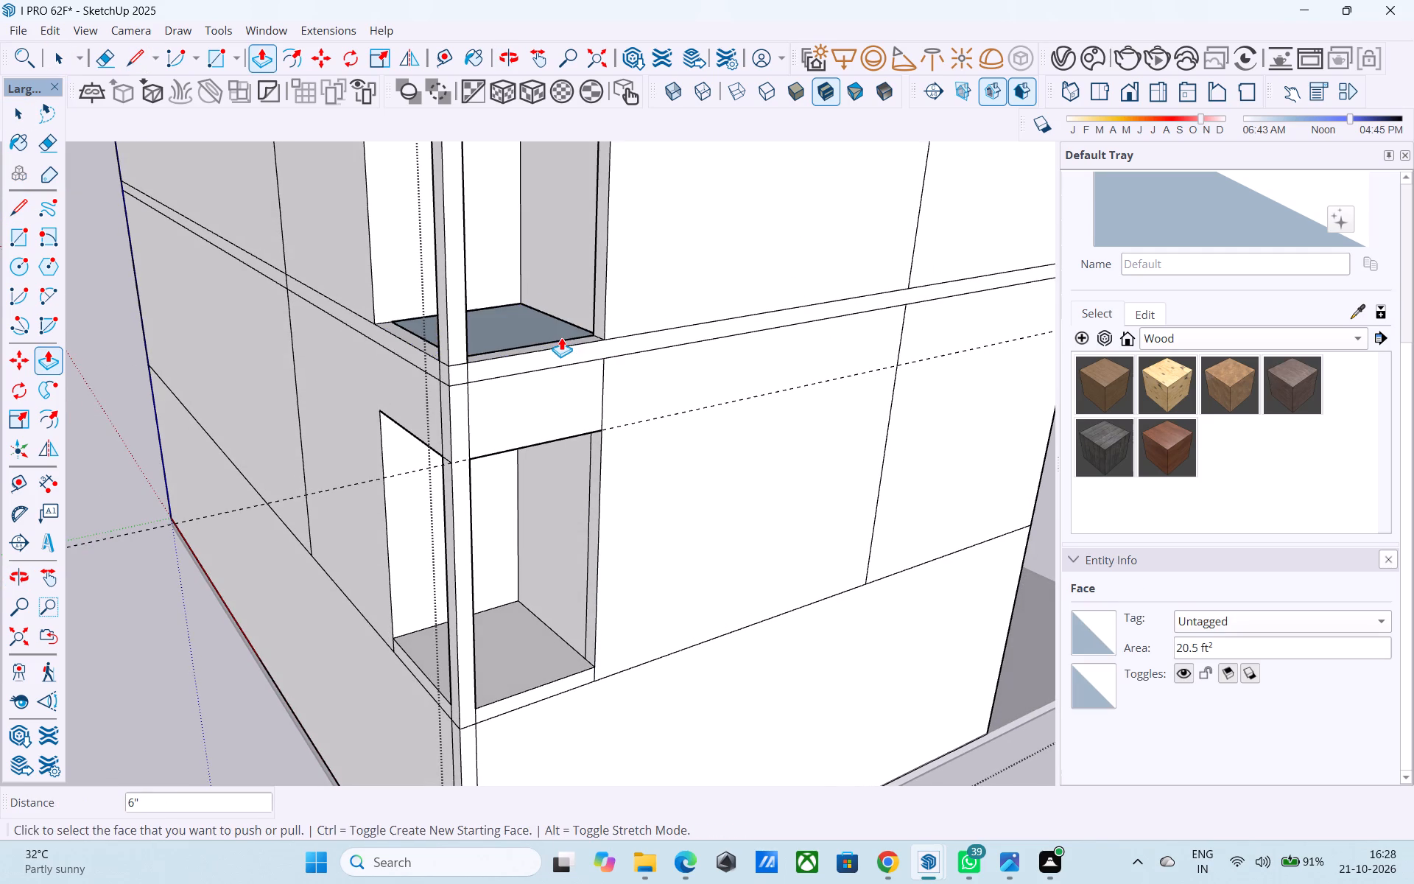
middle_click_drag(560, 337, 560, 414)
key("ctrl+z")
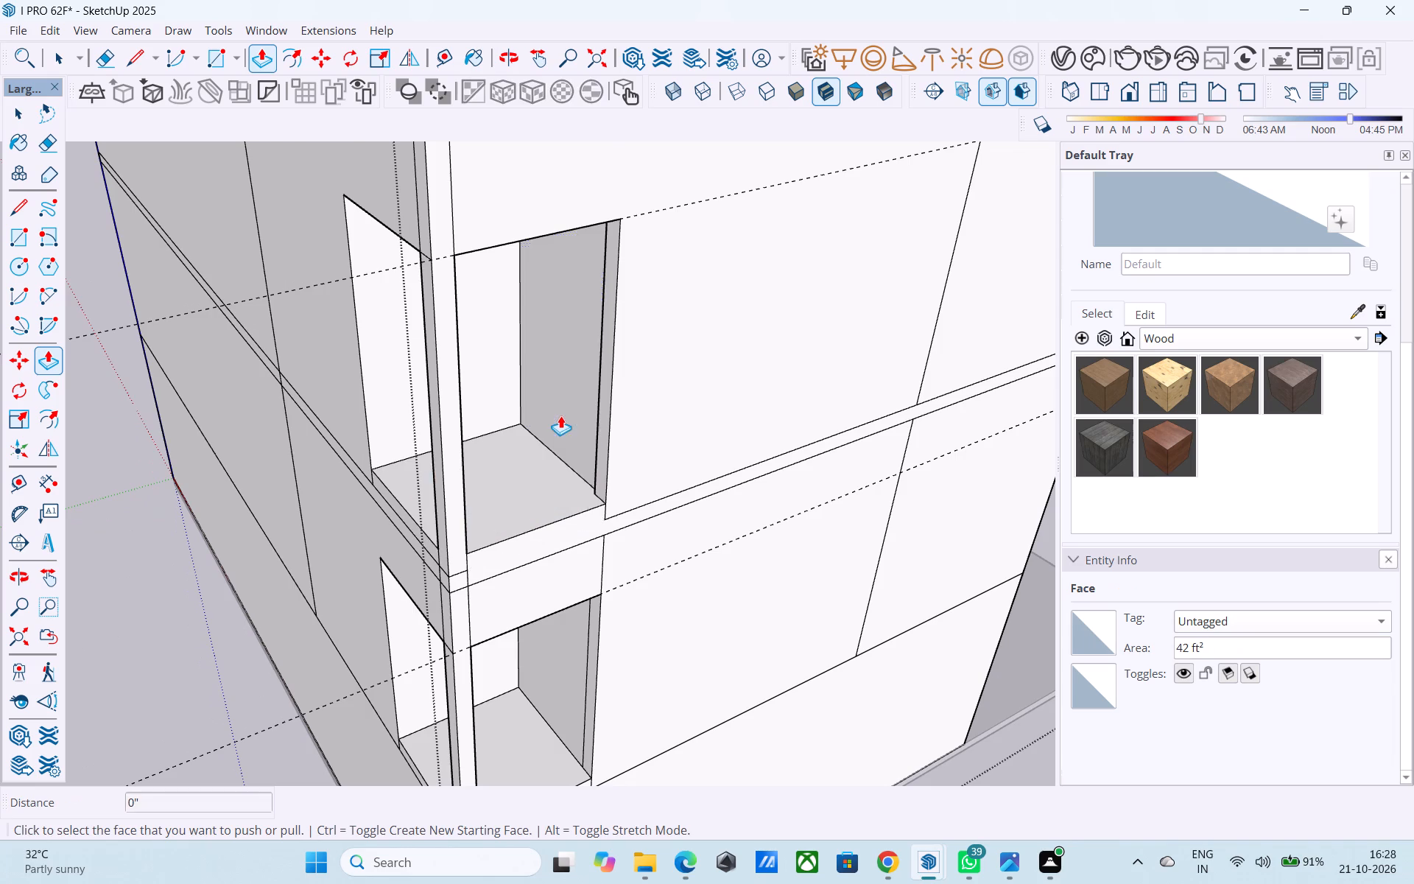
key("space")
Examine the corner openings, slab band and division lines on both façades from several angles.
middle_click_drag(559, 410, 566, 326)
scroll(566, 326, "down", 15)
middle_click_drag(461, 525, 452, 508)
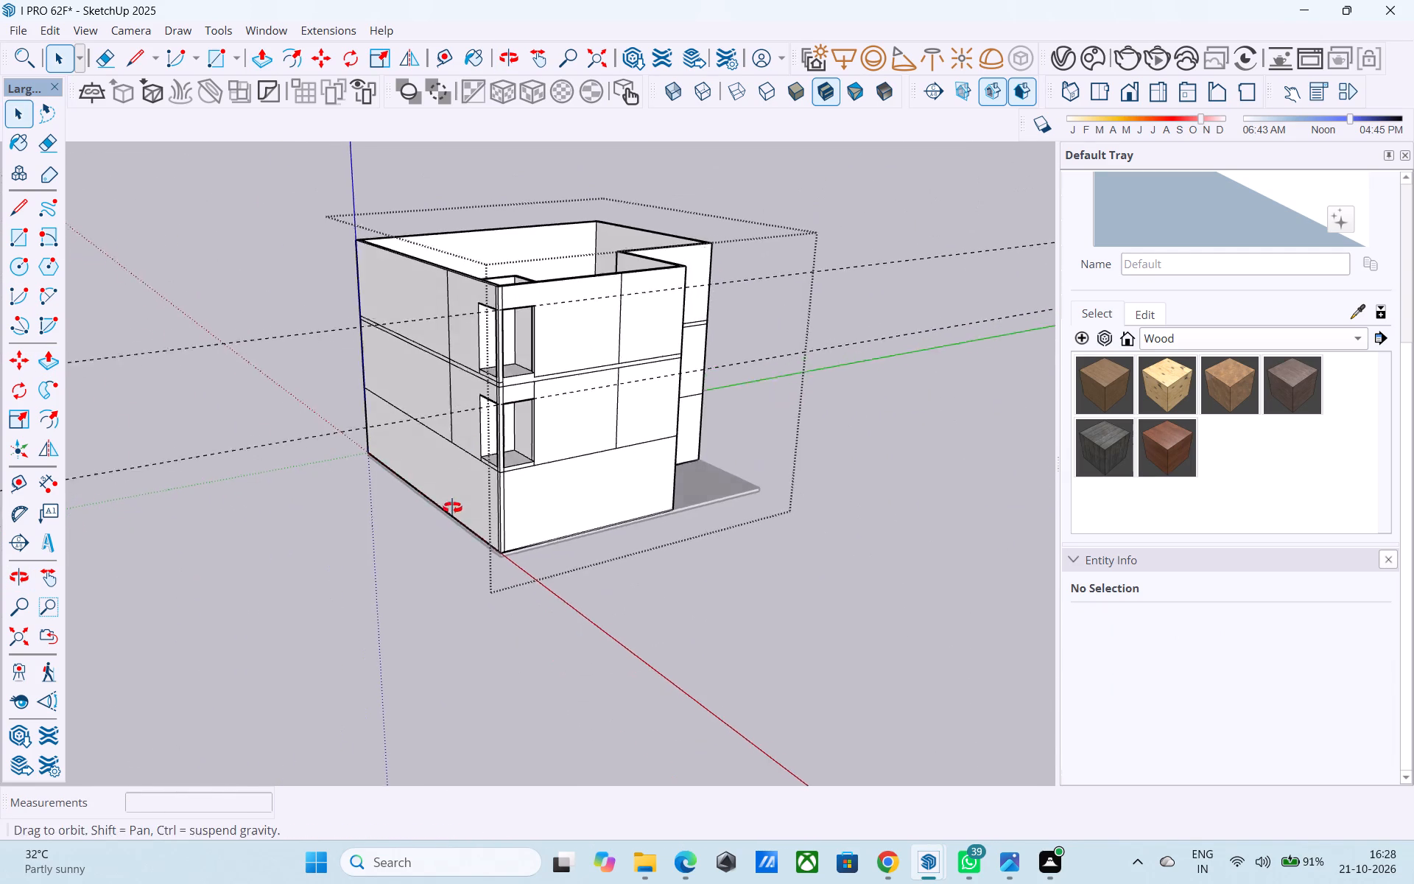
middle_click_drag(452, 508, 450, 500)
scroll(595, 158, "up", 5)
middle_click_drag(571, 213, 589, 134)
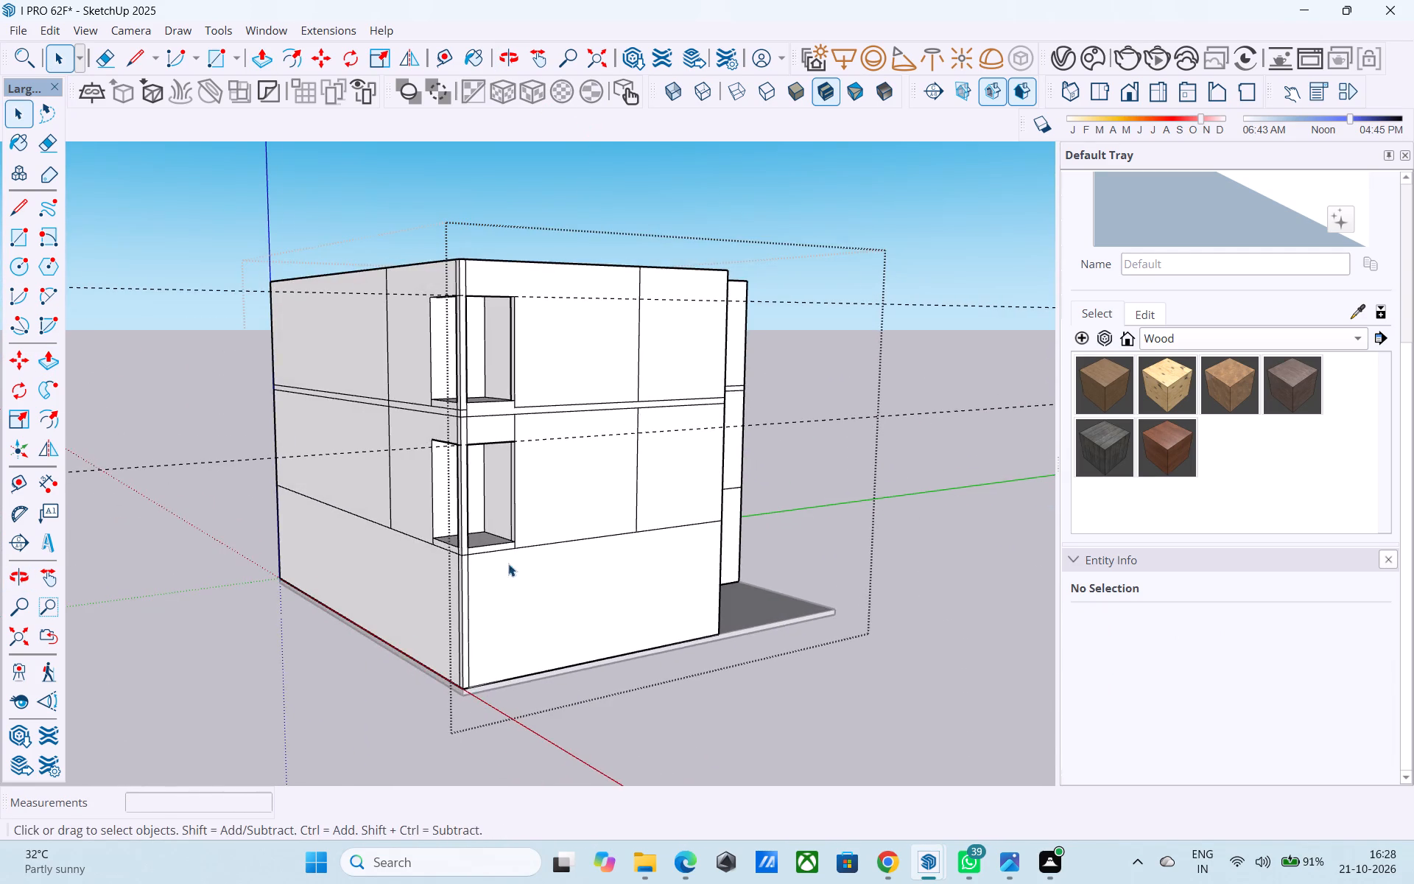
scroll(508, 564, "down", 4)
middle_click_drag(627, 497, 772, 466)
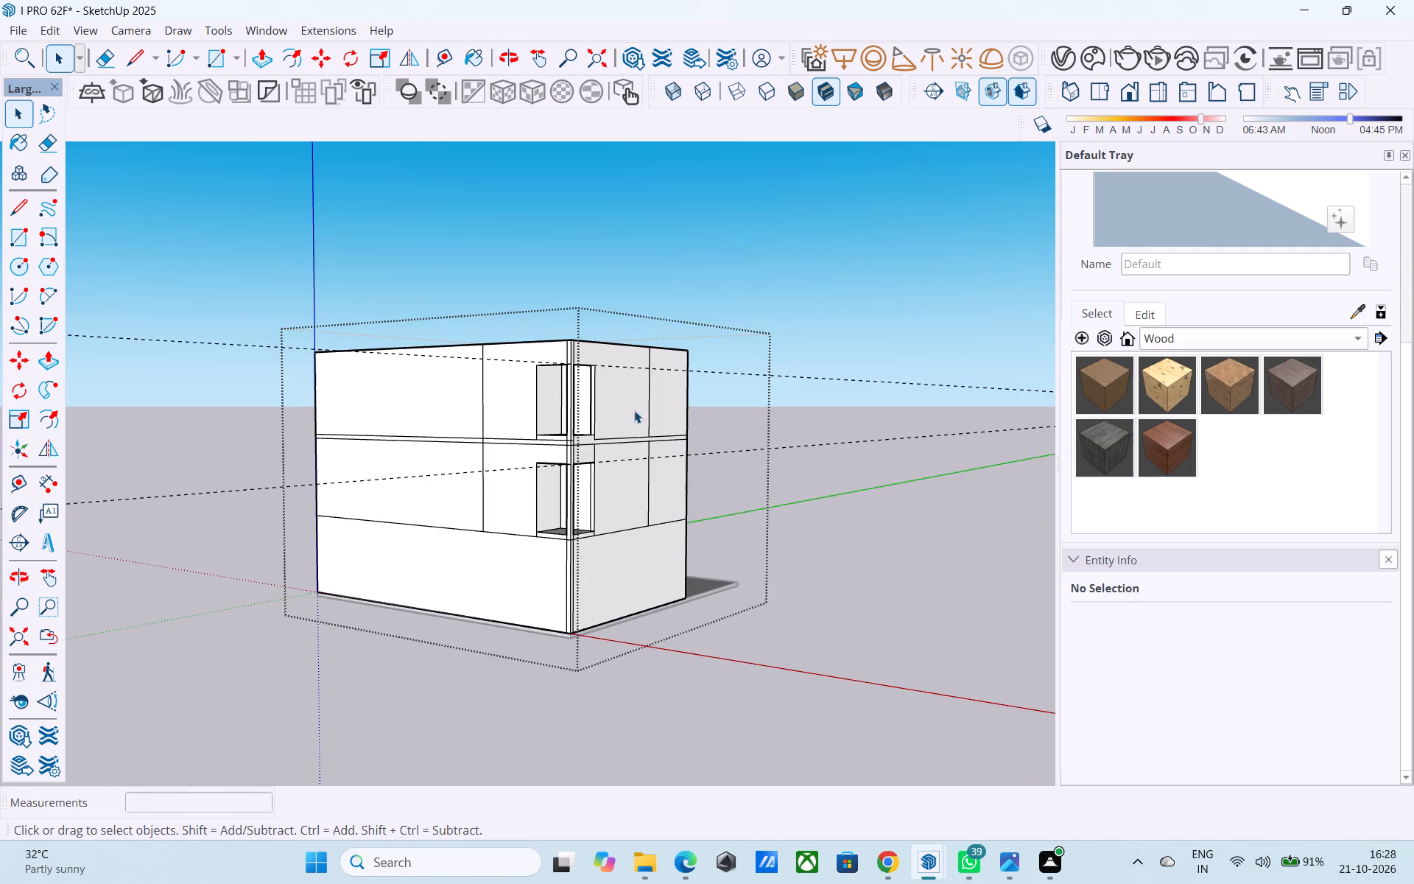
middle_click_drag(588, 390, 583, 475)
scroll(574, 441, "up", 5)
middle_click_drag(551, 371, 549, 320)
scroll(615, 530, "up", 13)
middle_click_drag(548, 488, 382, 525)
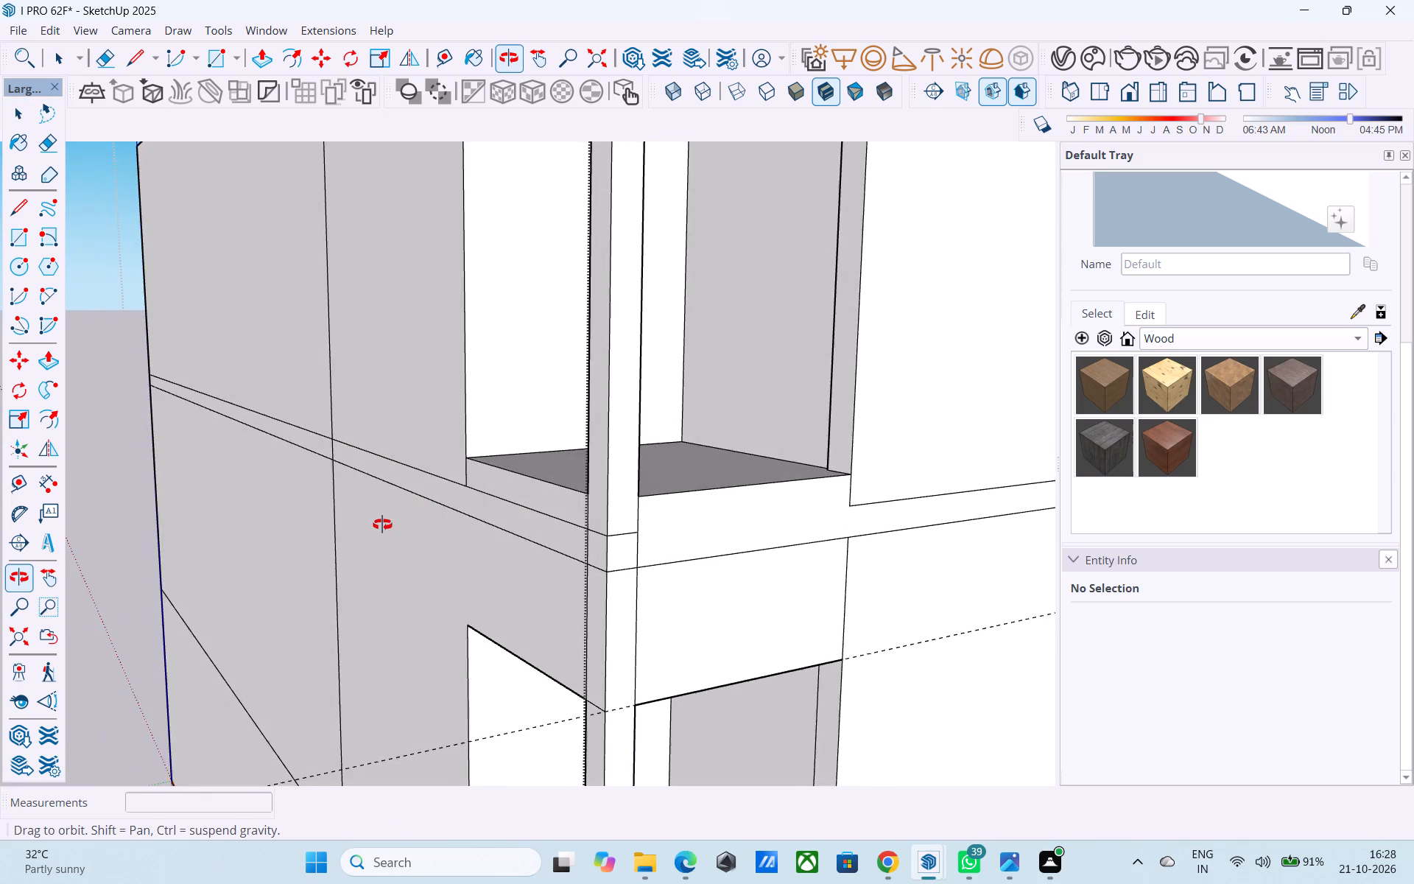
middle_click_drag(382, 525, 619, 693)
scroll(593, 606, "down", 3)
scroll(593, 606, "up", 2)
scroll(593, 606, "down", 4)
scroll(587, 561, "up", 1)
scroll(587, 562, "down", 9)
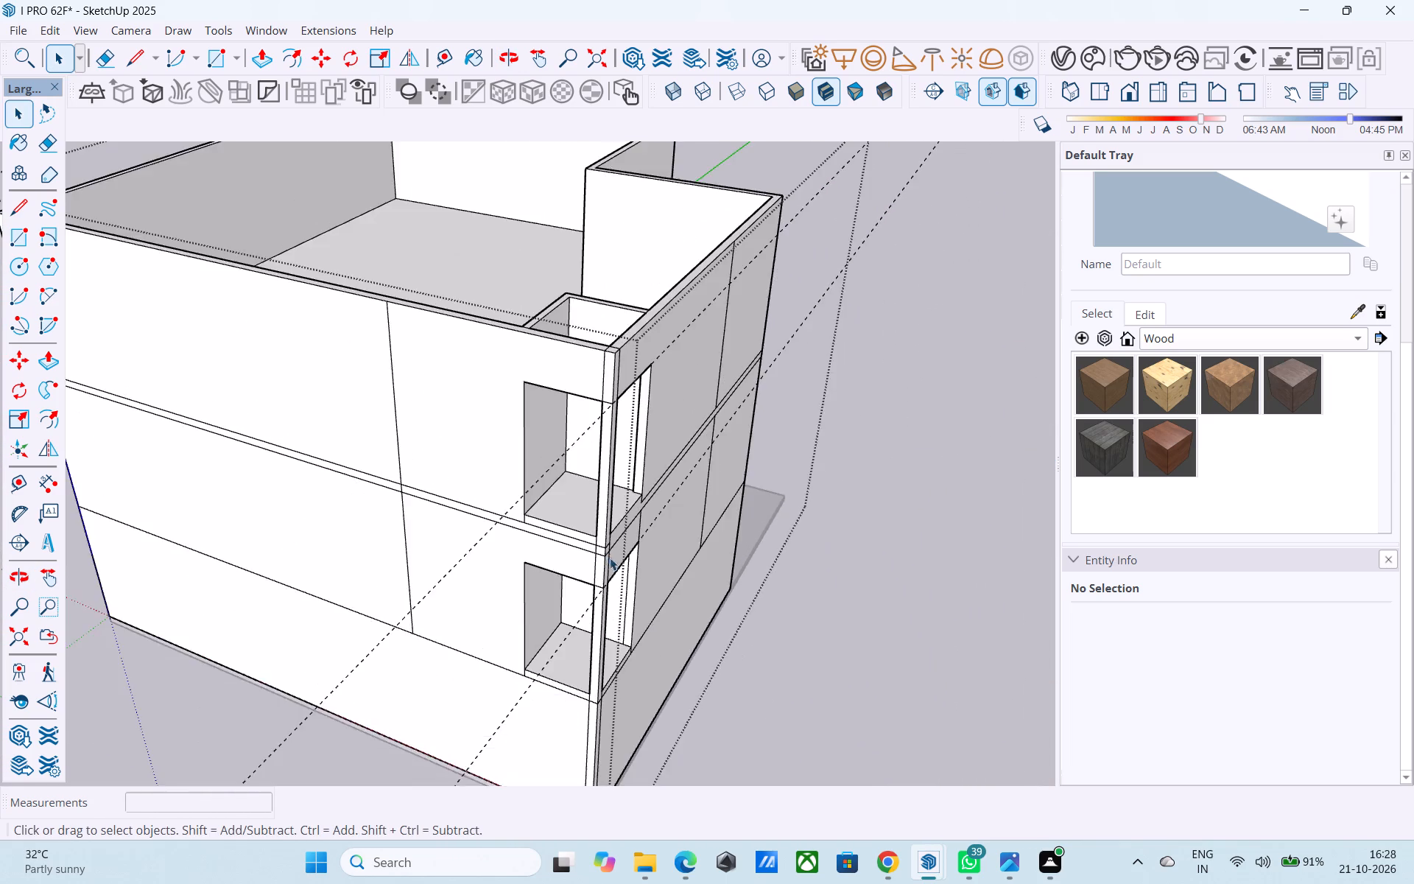
middle_click_drag(610, 558, 493, 715)
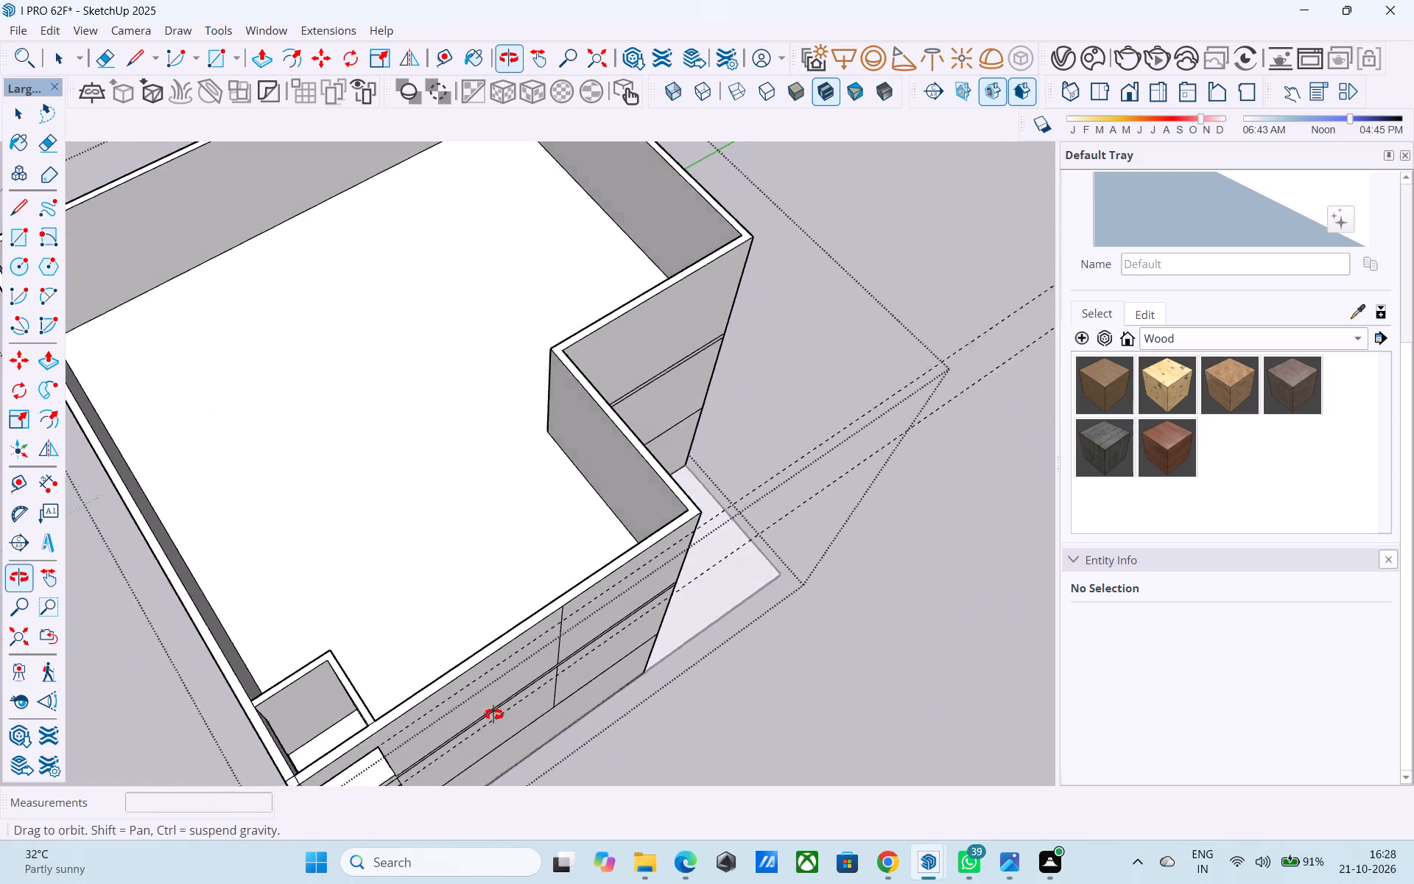
middle_click_drag(493, 715, 546, 471)
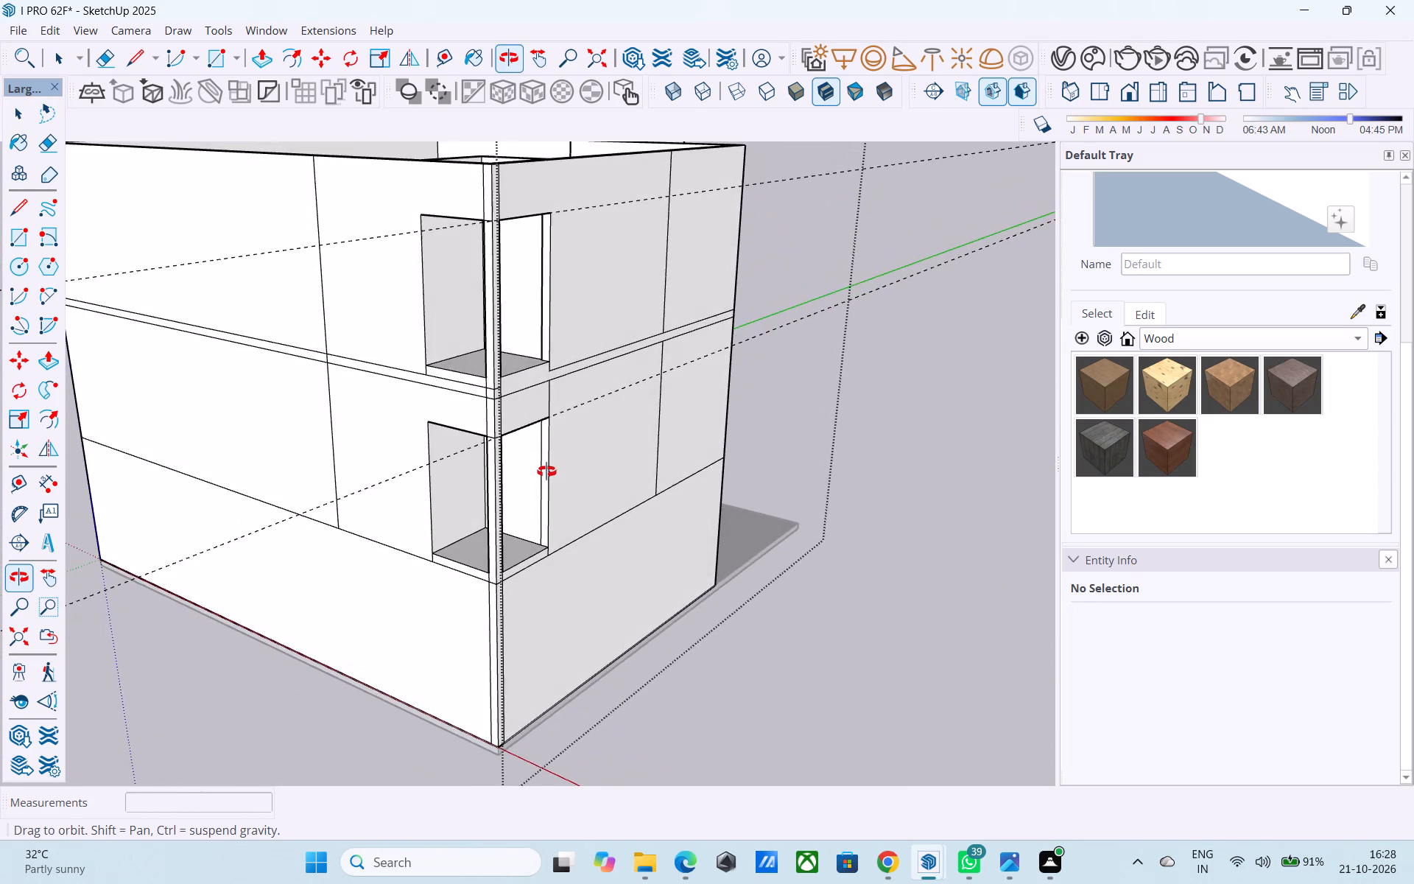
middle_click_drag(546, 471, 552, 473)
middle_click(554, 468)
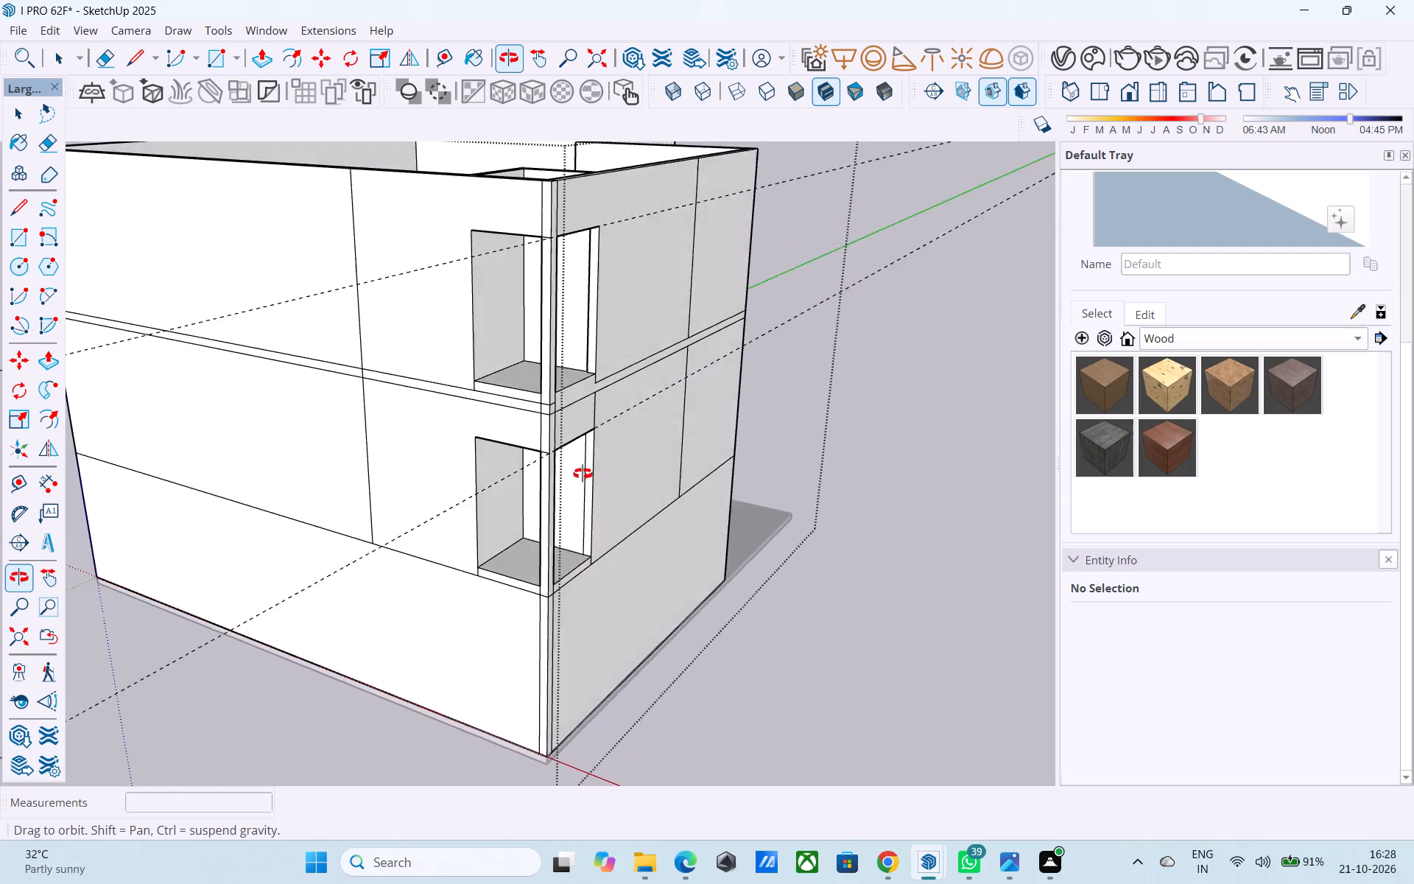
middle_click_drag(471, 526, 433, 580)
scroll(606, 271, "up", 6)
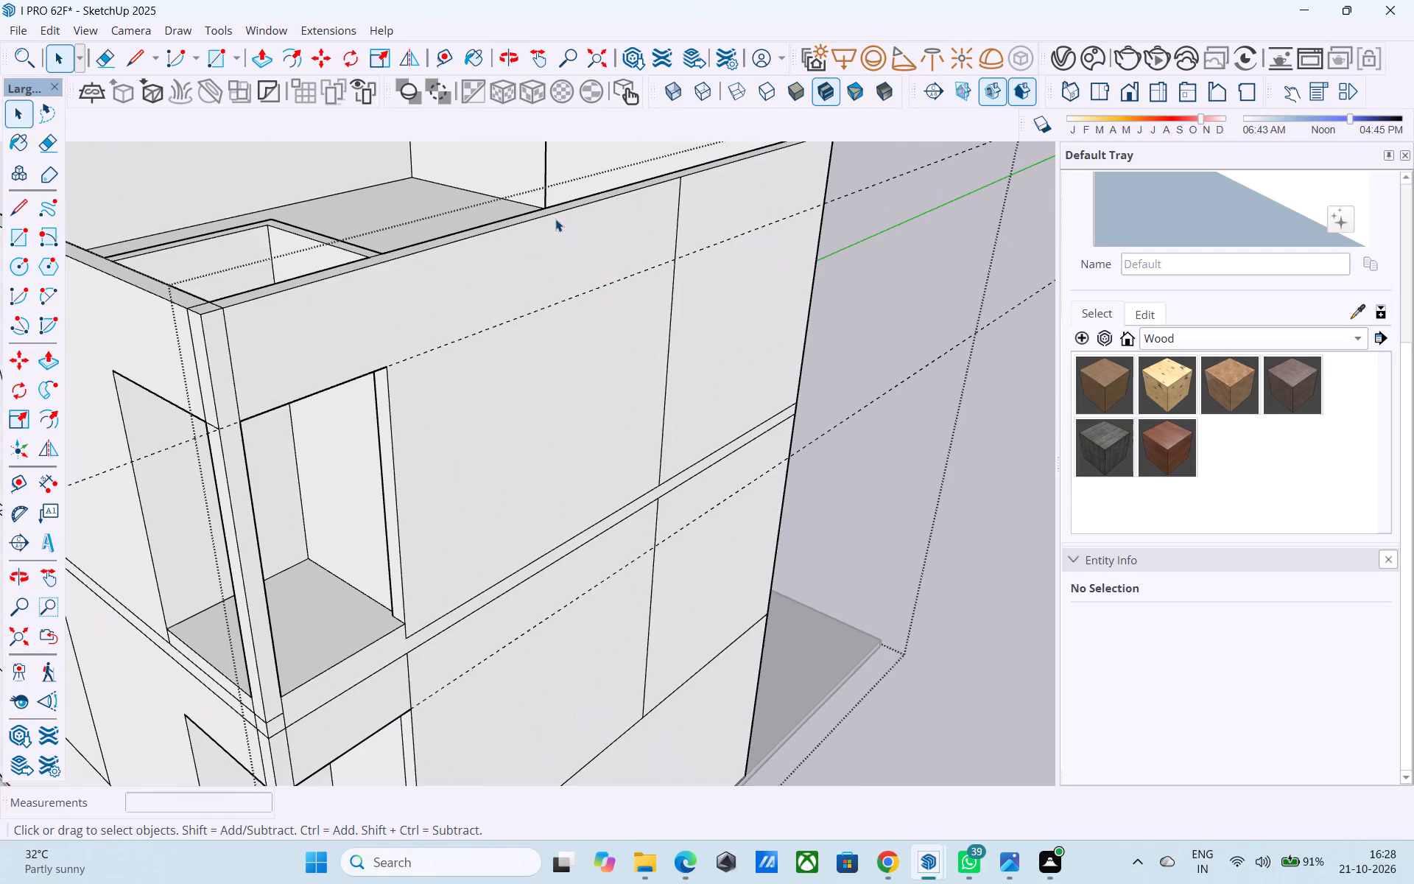
left_click(554, 214)
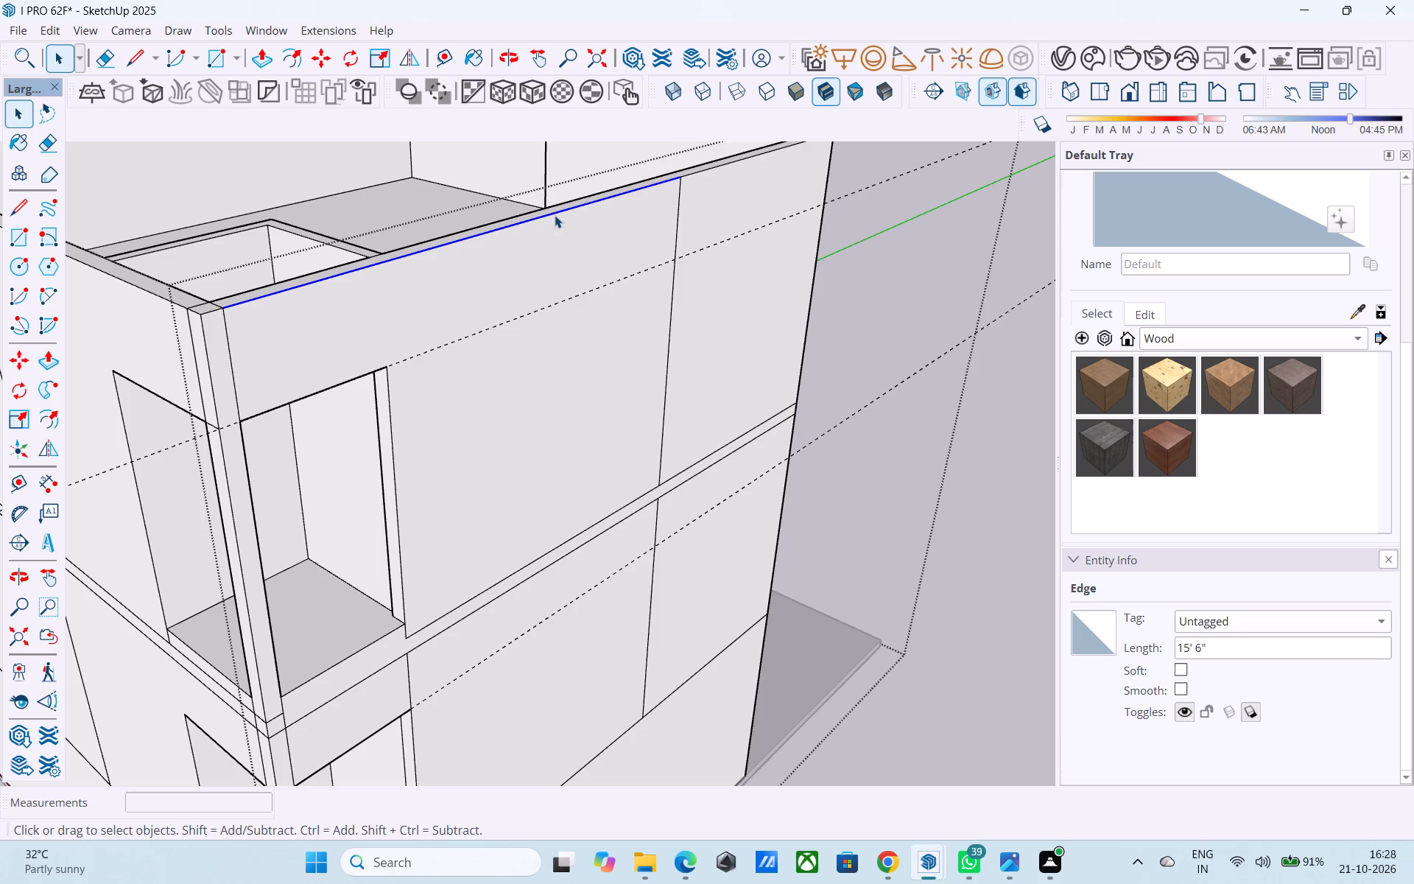
scroll(701, 235, "down", 5)
middle_click_drag(703, 246, 701, 276)
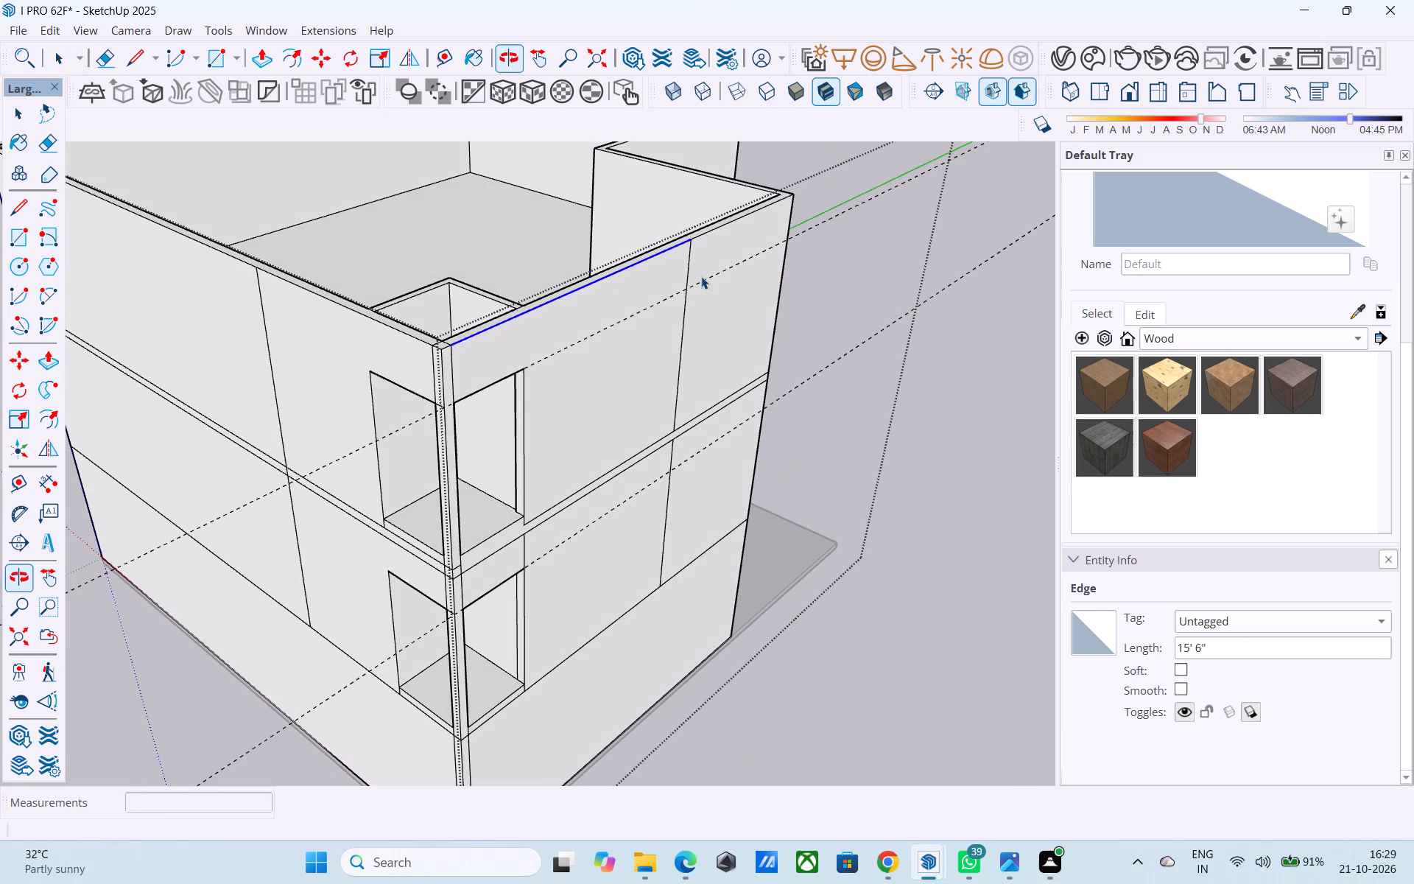
middle_click_drag(701, 276, 683, 249)
scroll(683, 249, "up", 2)
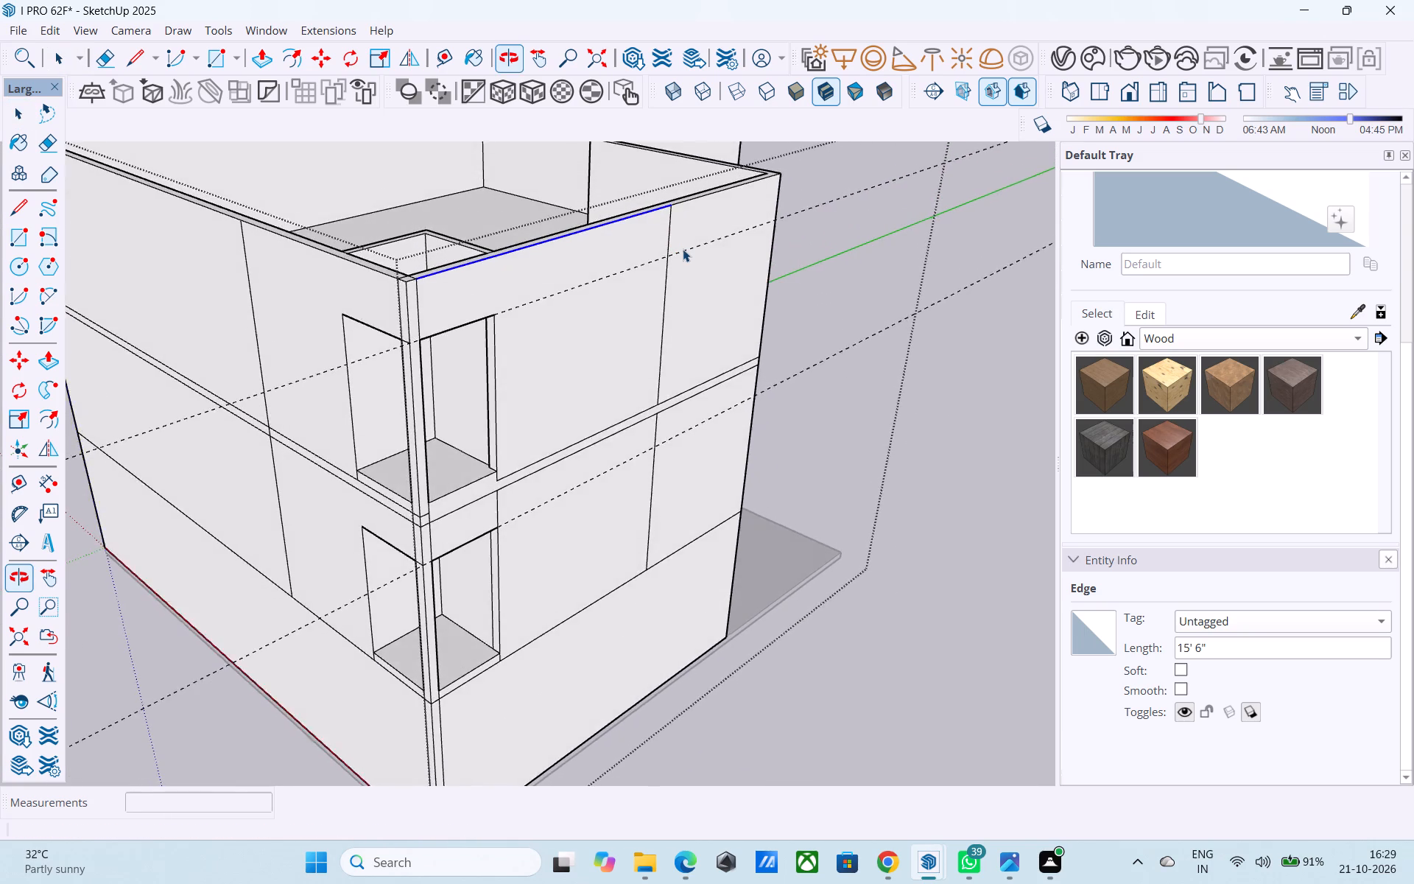
scroll(683, 249, "up", 3)
scroll(683, 248, "down", 7)
scroll(488, 476, "up", 7)
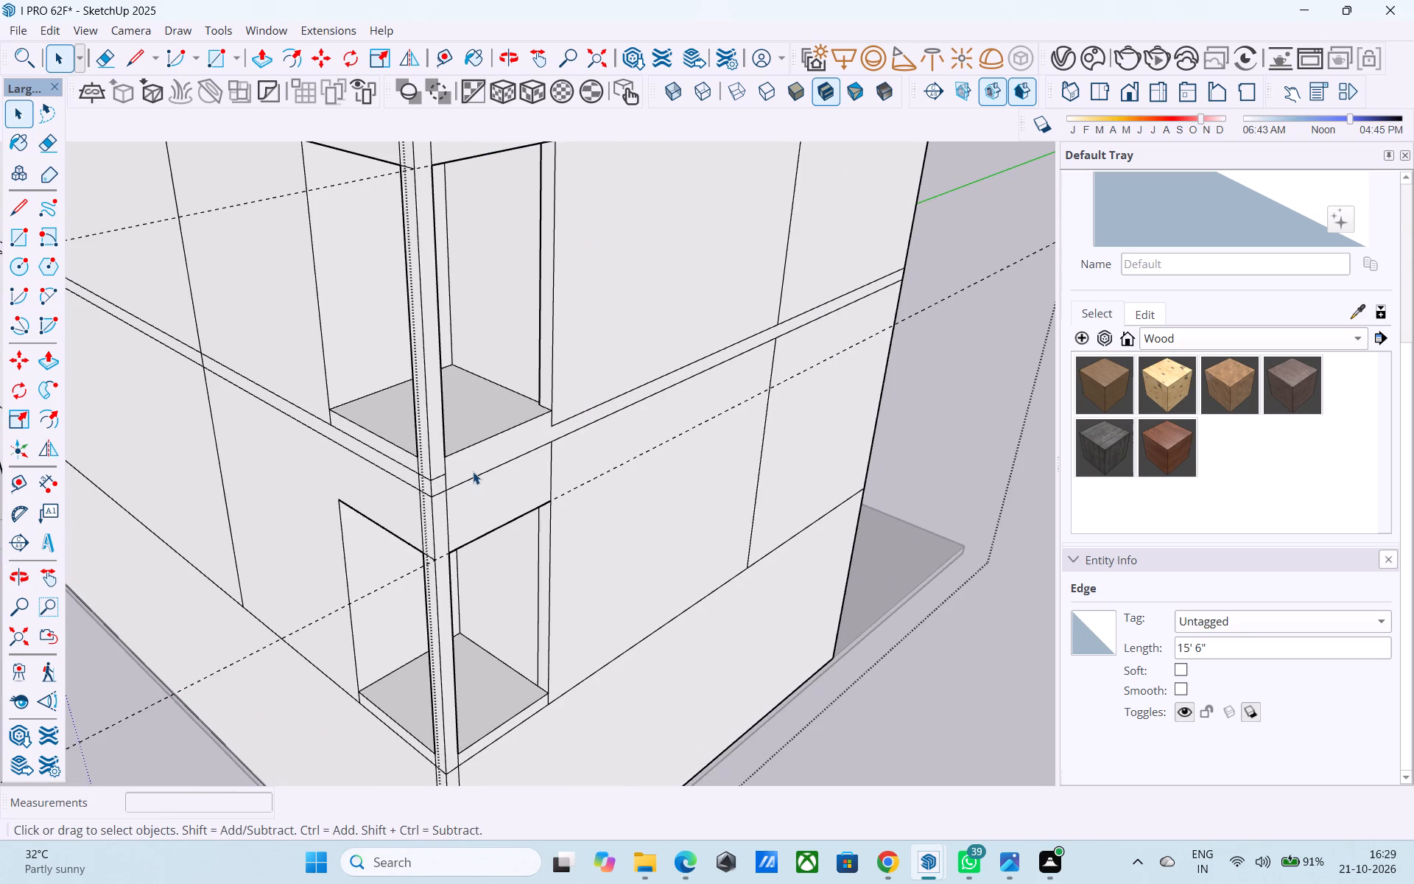
Redraw the slab band's top edge beneath the top storey's corner opening with the Line tool, out to the corner strip.
scroll(473, 471, "up", 4)
key("l")
left_click(589, 407)
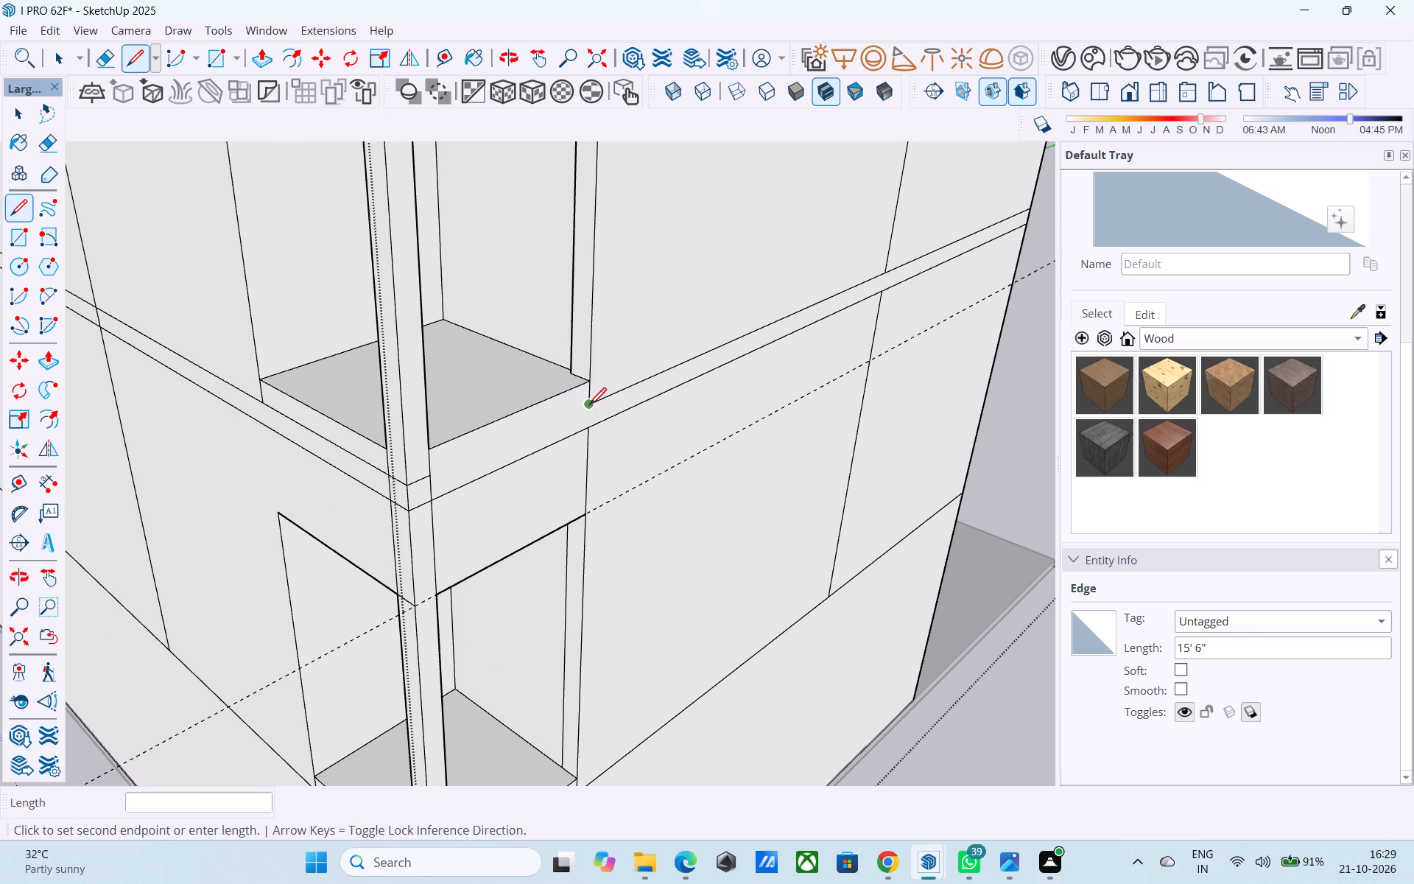
left_click(426, 477)
key("space")
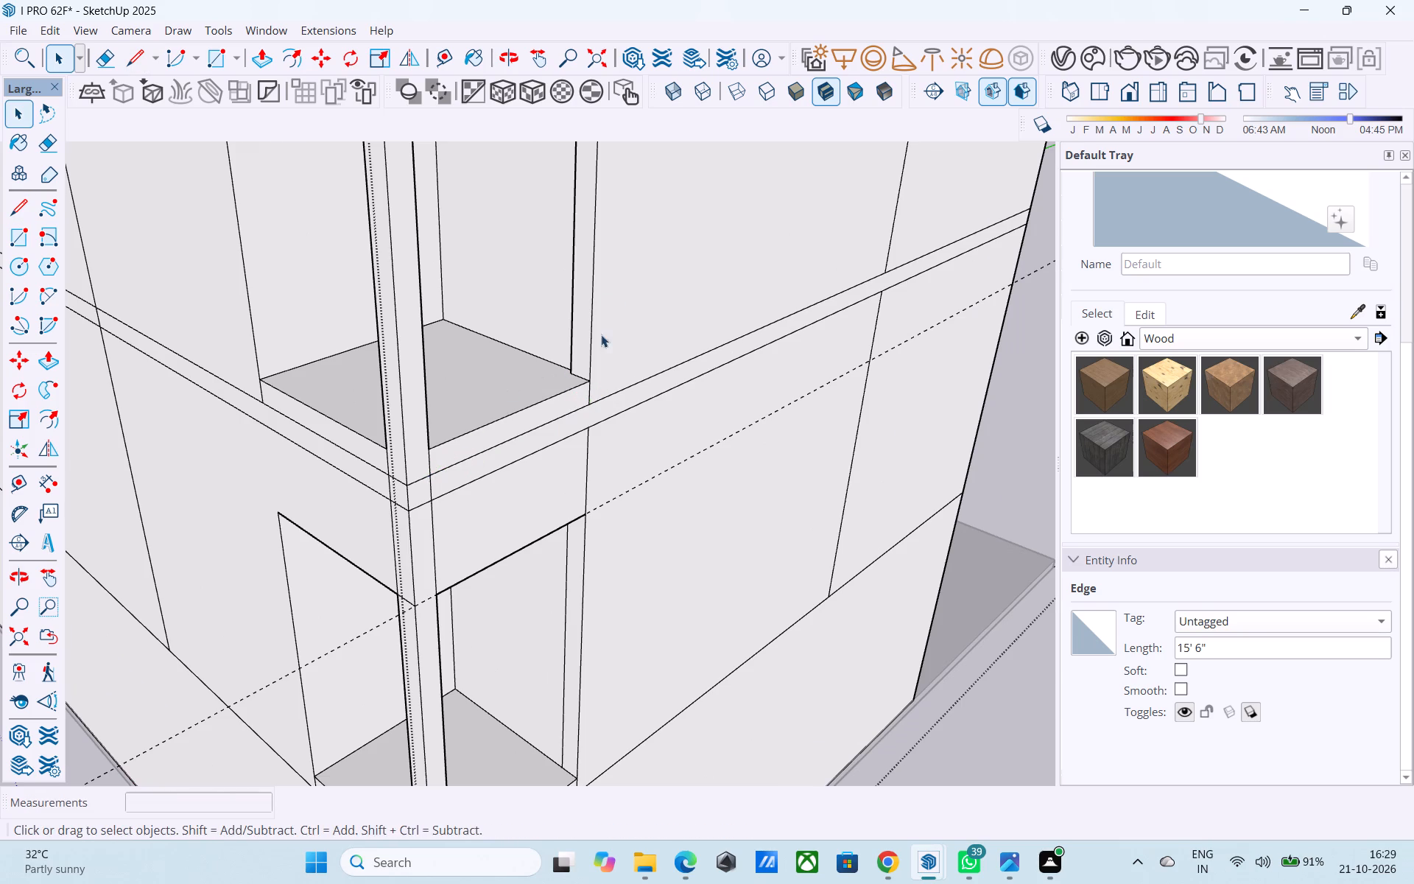
Save the model.
scroll(609, 351, "down", 6)
middle_click_drag(614, 360, 579, 357)
key("ctrl+s")
key("space")
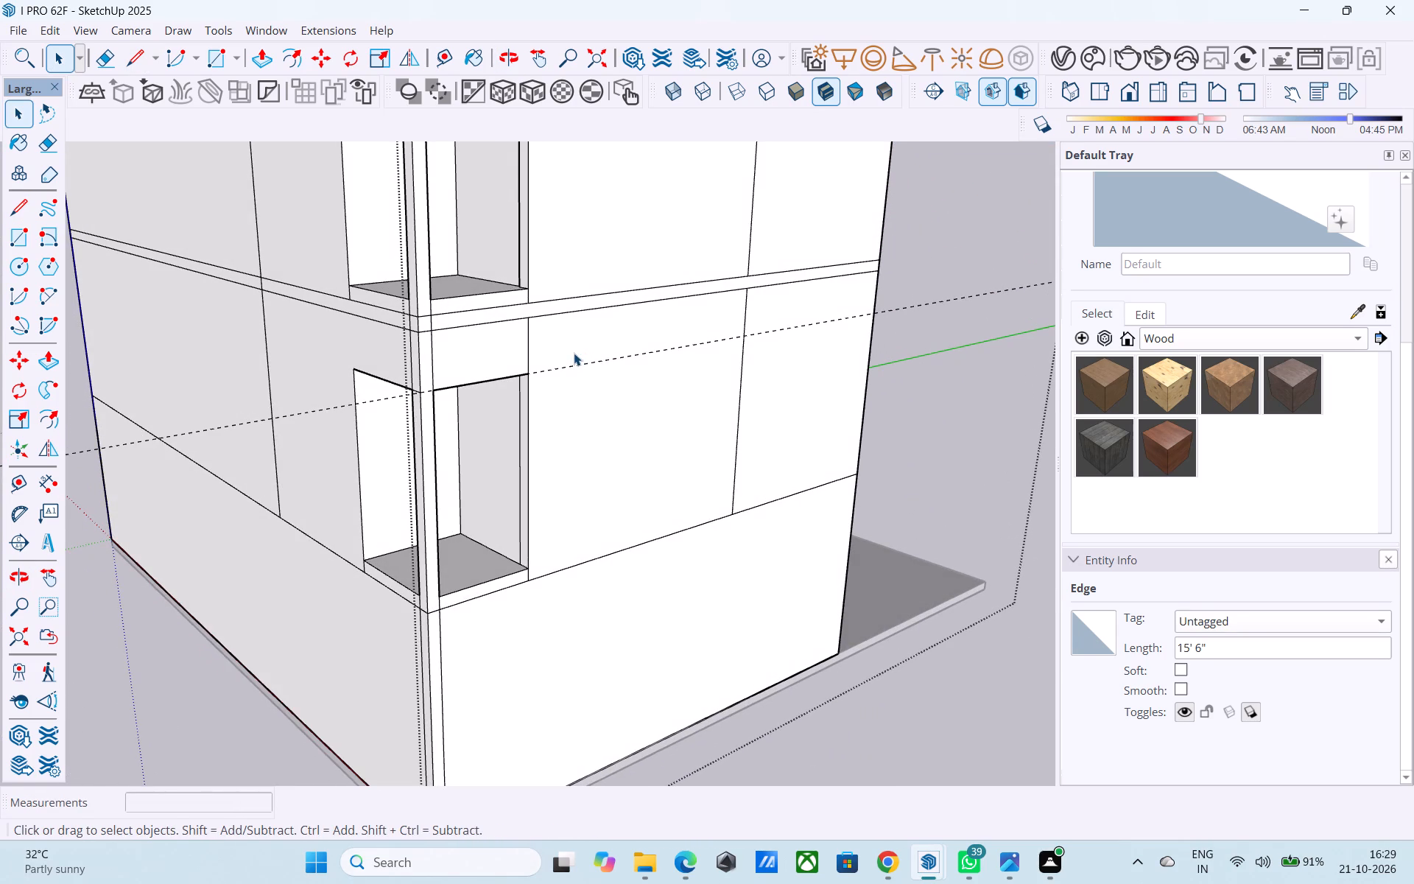
Erase the two short lines crossing the wall's top face at the building corner above the openings.
scroll(577, 353, "down", 5)
middle_click_drag(577, 354, 583, 368)
scroll(636, 261, "up", 1)
middle_click_drag(663, 352, 690, 456, "shift")
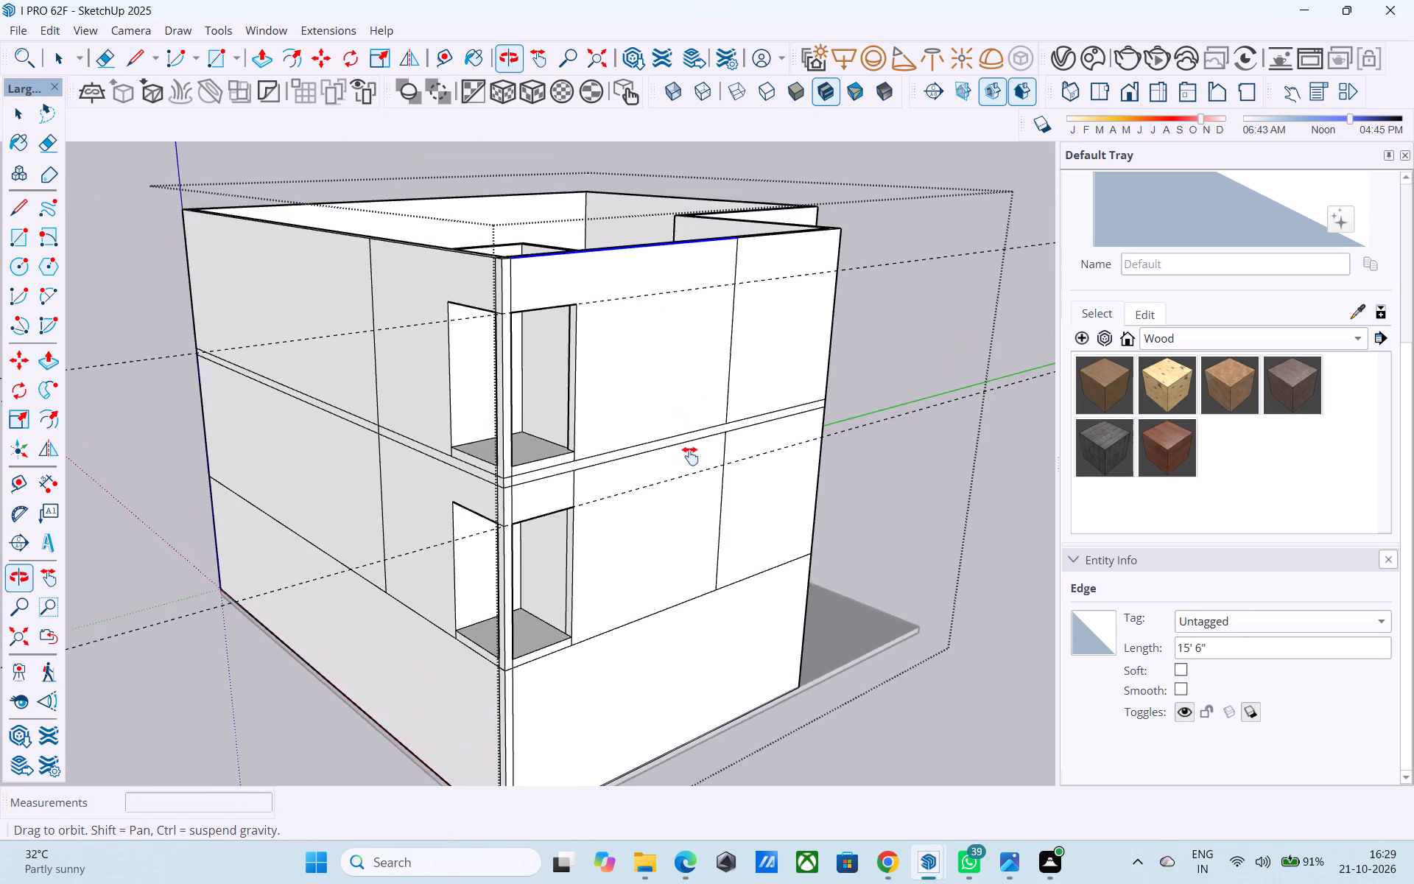
middle_click_drag(690, 456, 516, 483, "shift")
middle_click_drag(510, 438, 875, 461, "shift")
scroll(753, 376, "down", 1)
middle_click_drag(750, 367, 700, 524)
scroll(663, 547, "up", 5)
scroll(550, 614, "up", 5)
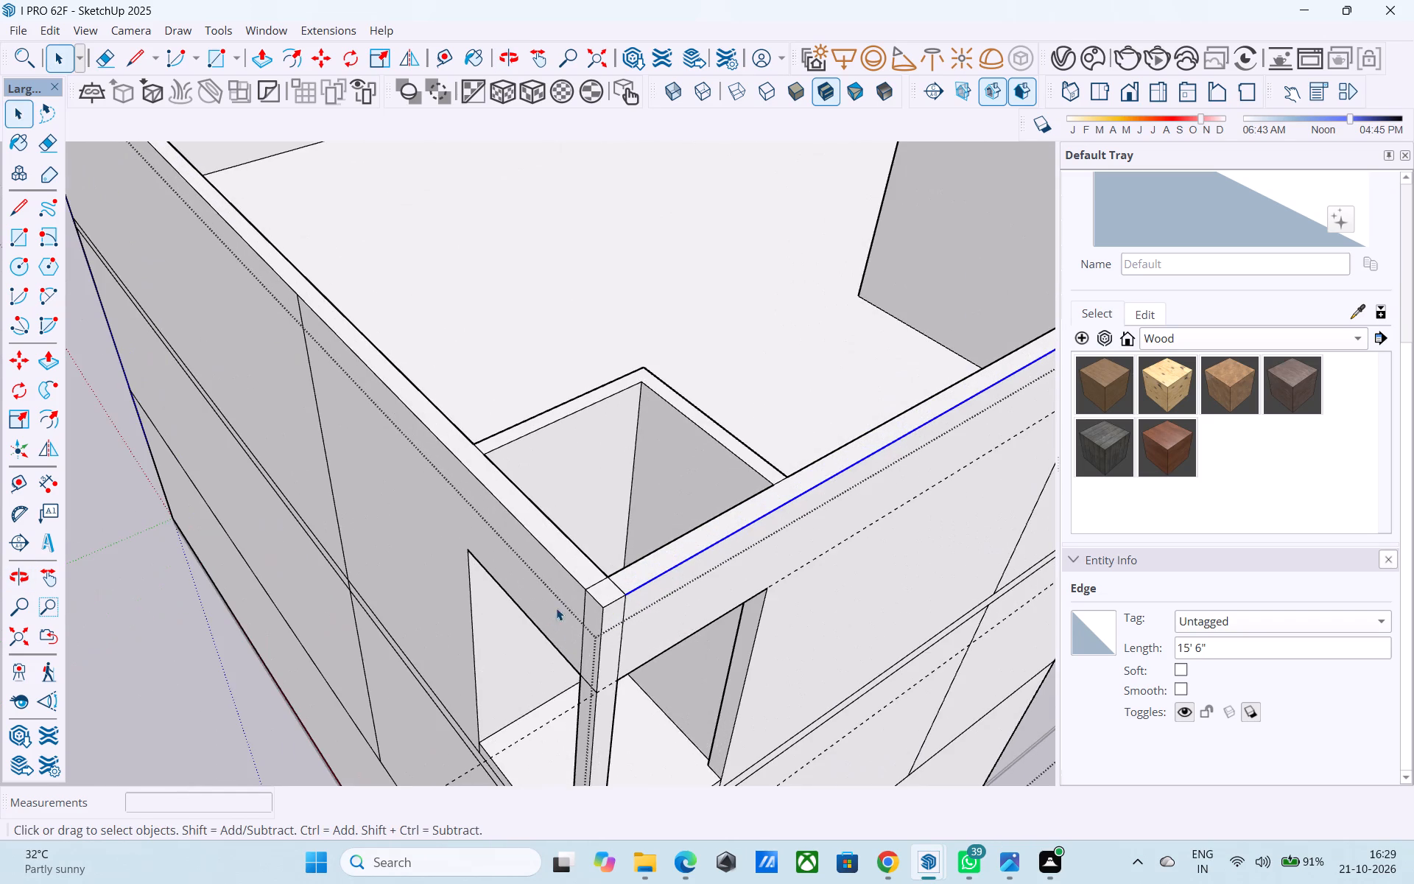
key("e")
scroll(621, 583, "up", 9)
left_click(583, 579)
left_click_drag(605, 588, 607, 587)
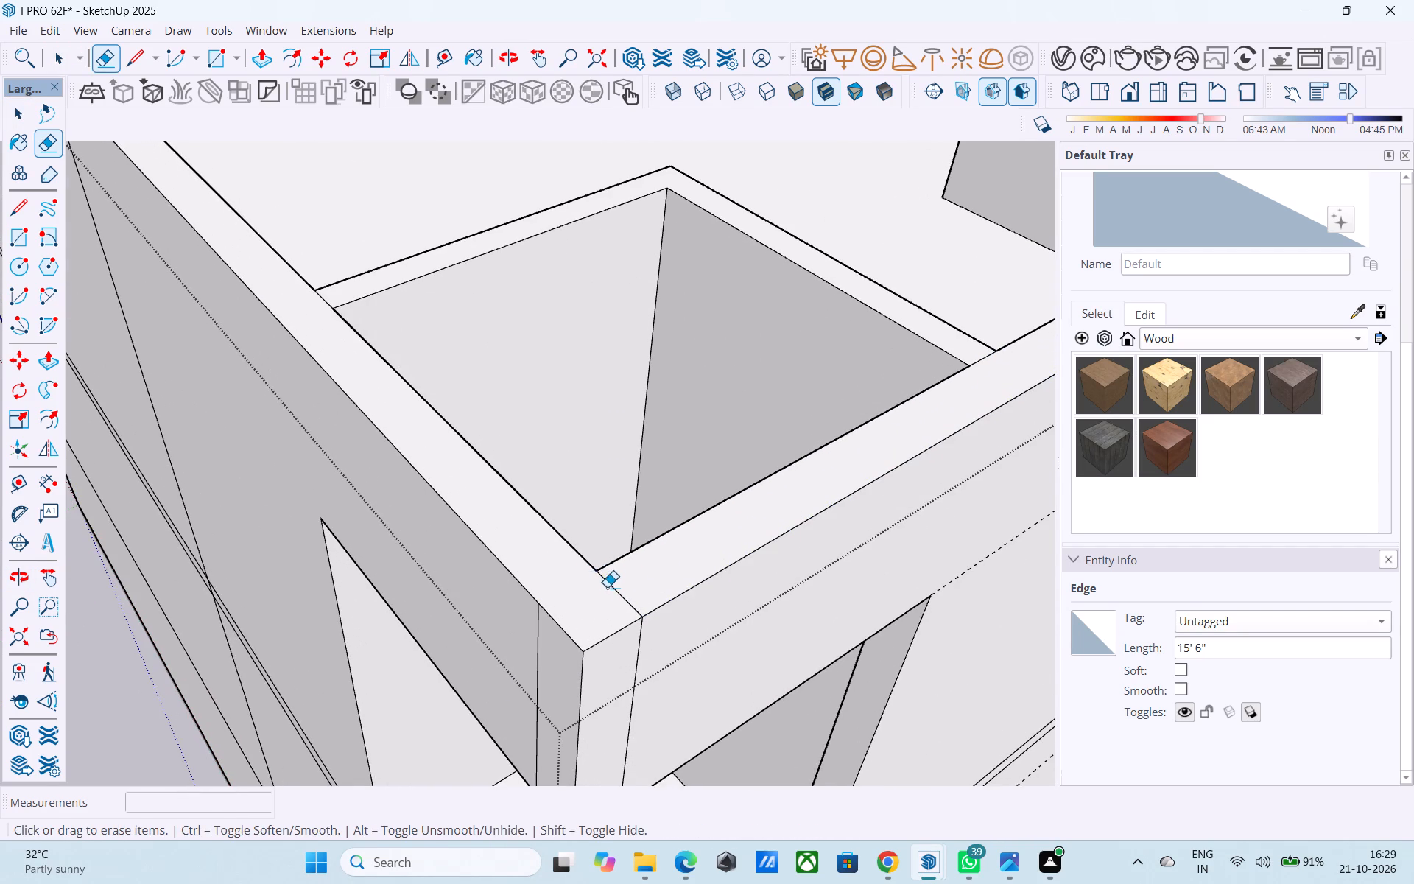
left_click_drag(607, 587, 613, 580)
scroll(540, 569, "down", 7)
key("space")
Examine the corner-opening façade and the top storey's walls from the side and from above.
scroll(532, 567, "down", 1)
middle_click_drag(515, 441, 499, 320)
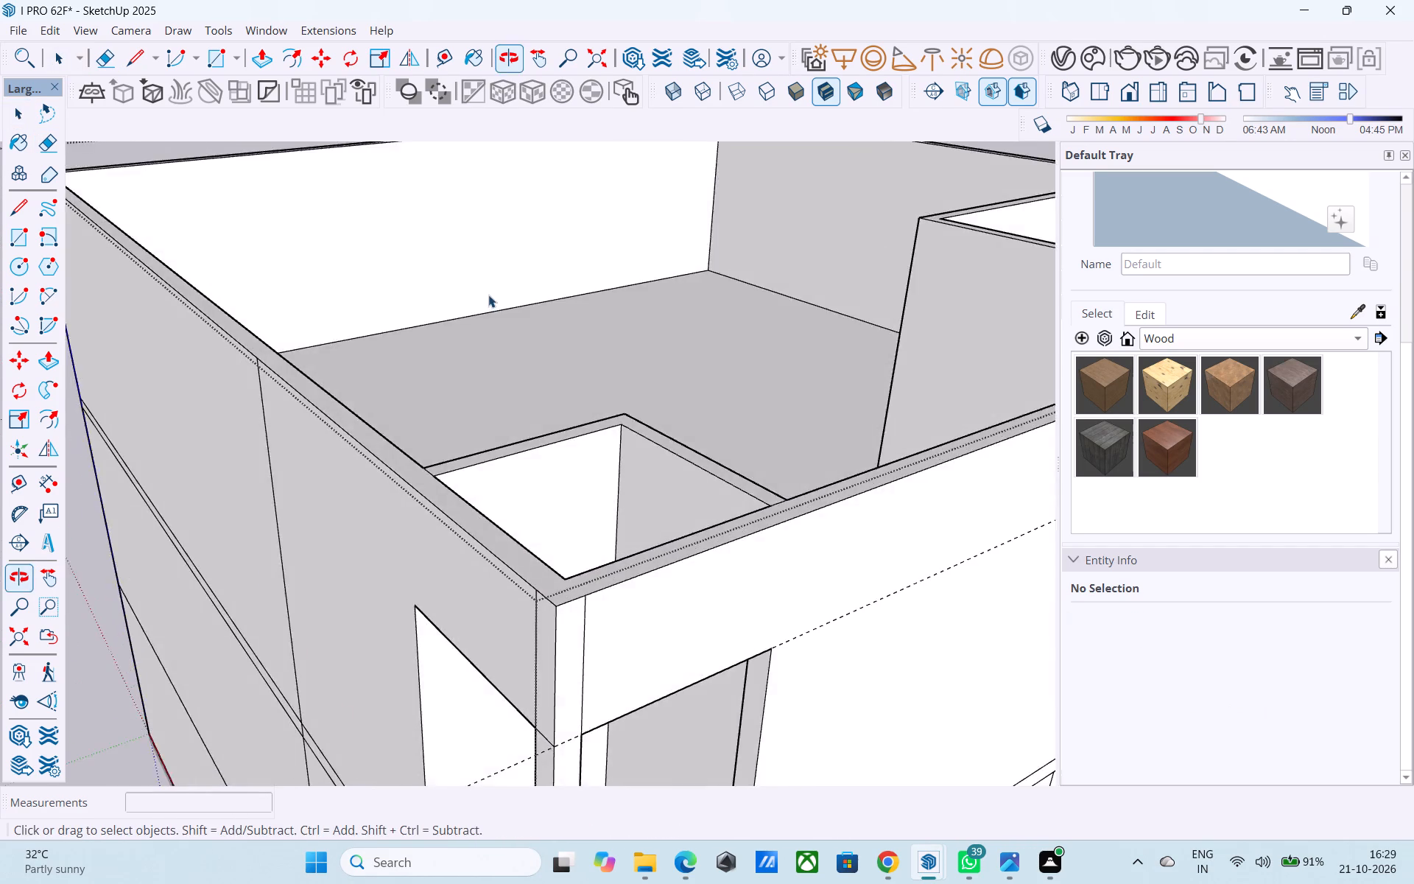
scroll(488, 295, "down", 11)
middle_click_drag(485, 406, 457, 209)
scroll(457, 209, "up", 5)
middle_click_drag(609, 273, 358, 281)
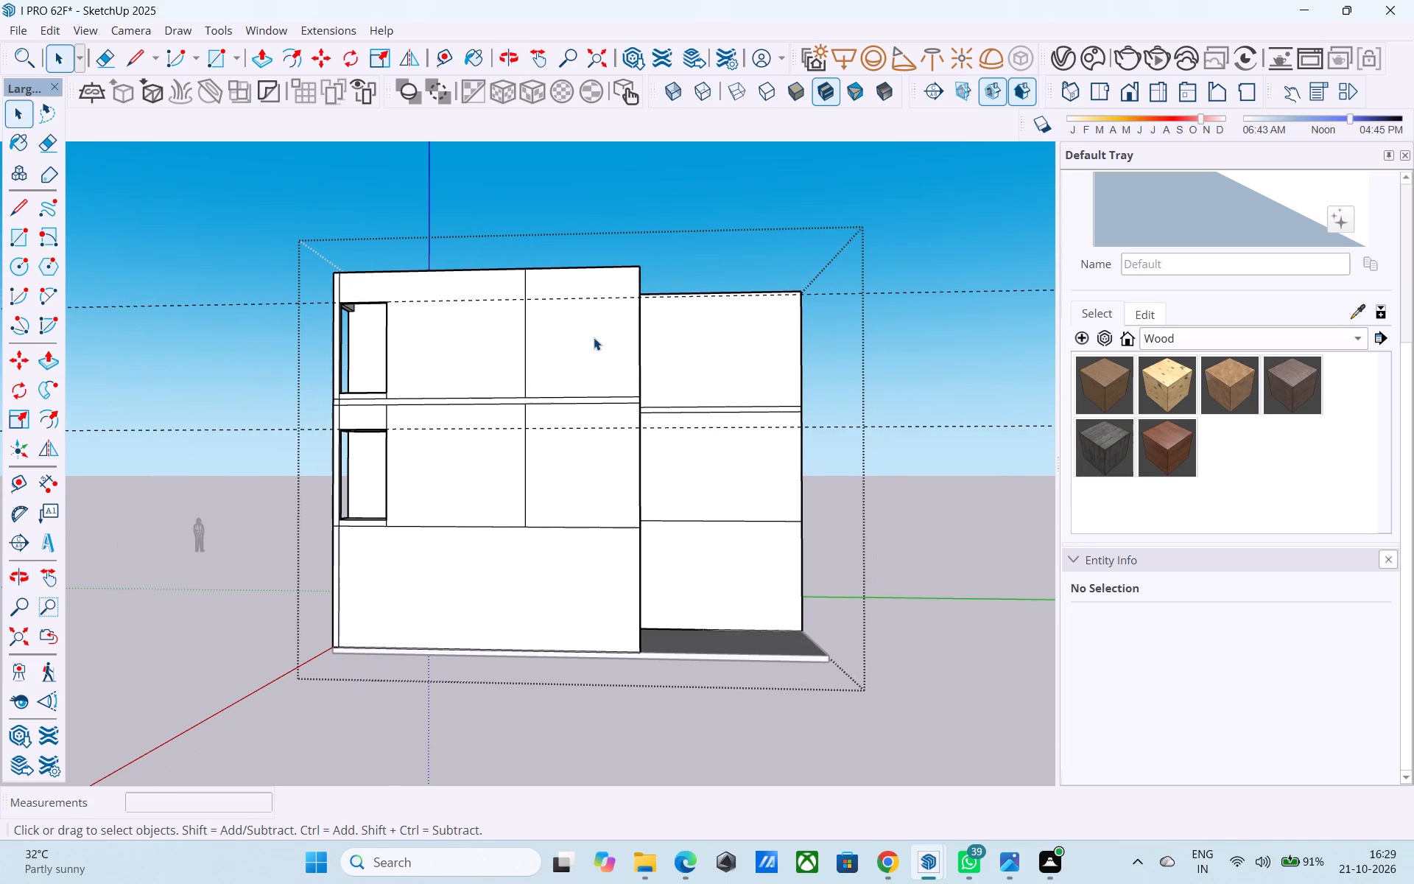
middle_click_drag(602, 346, 799, 622)
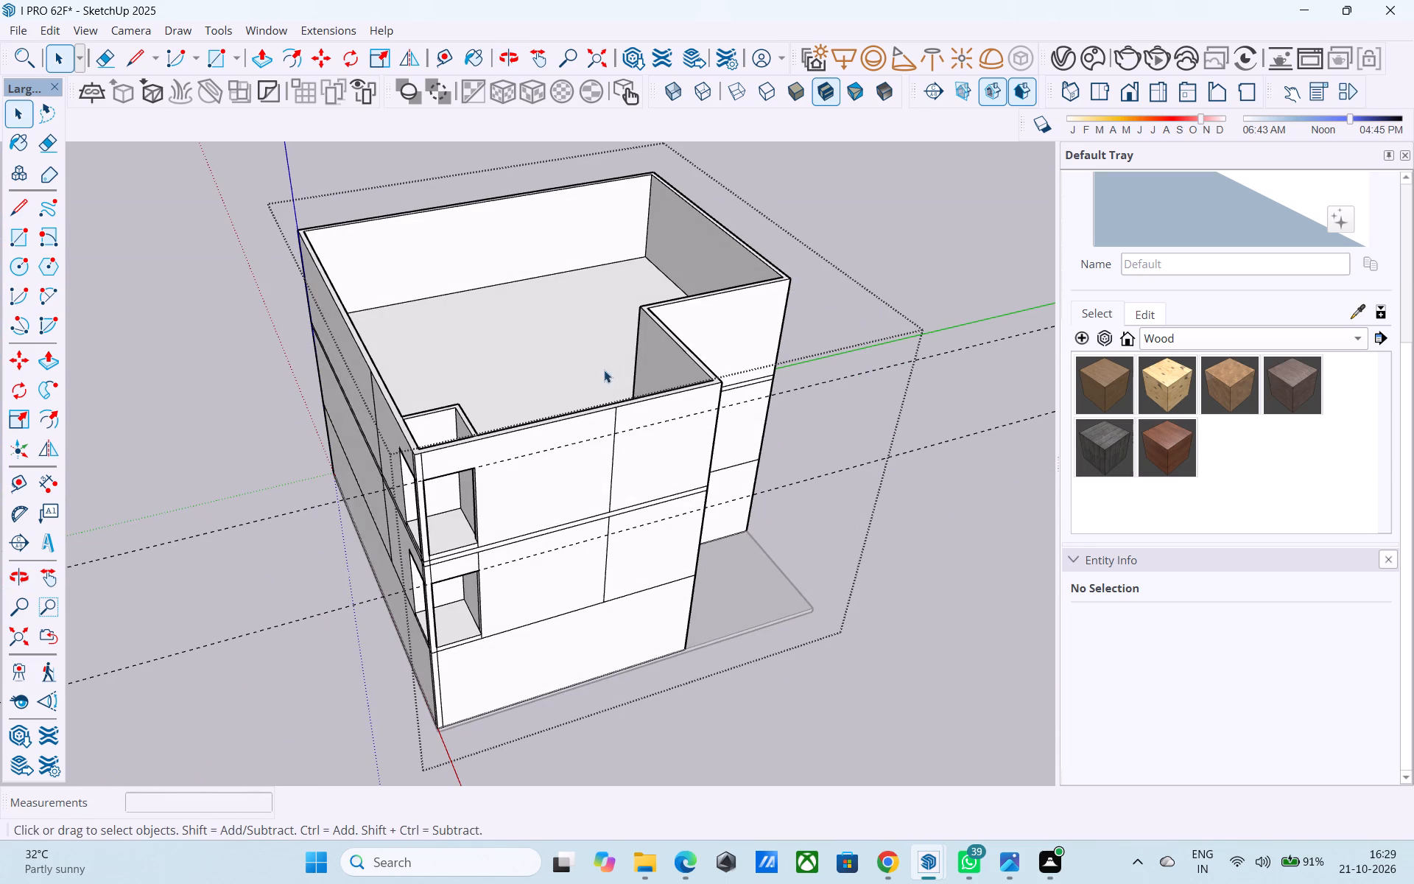
Copy the façade's 15' 6" top edge 21' down to the middle storey's base line, dividing the span into 20 equal spacings.
scroll(588, 365, "up", 2)
scroll(561, 429, "up", 3)
left_click(565, 438)
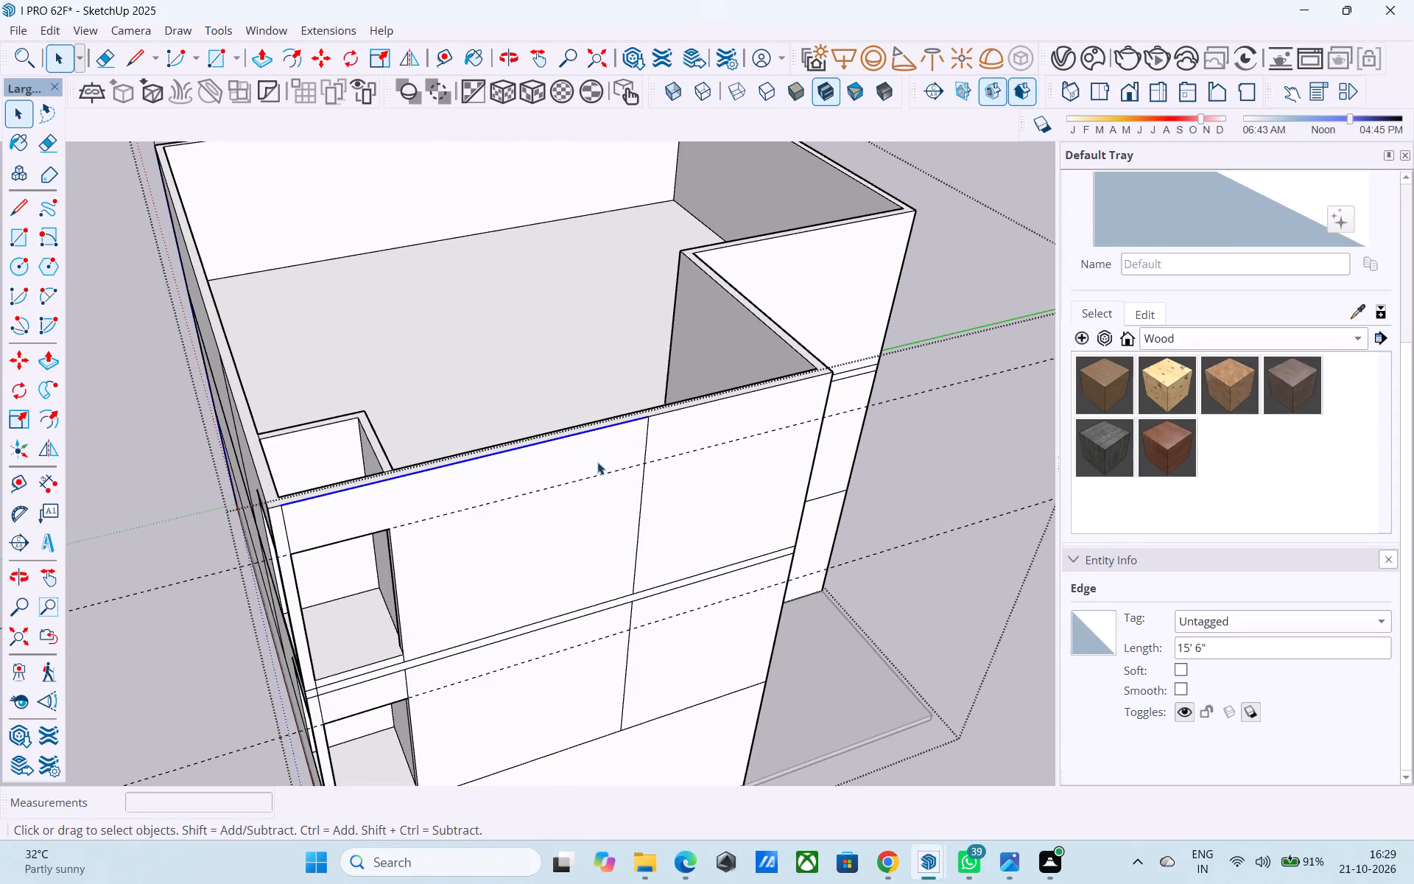
key("m")
left_click(647, 418)
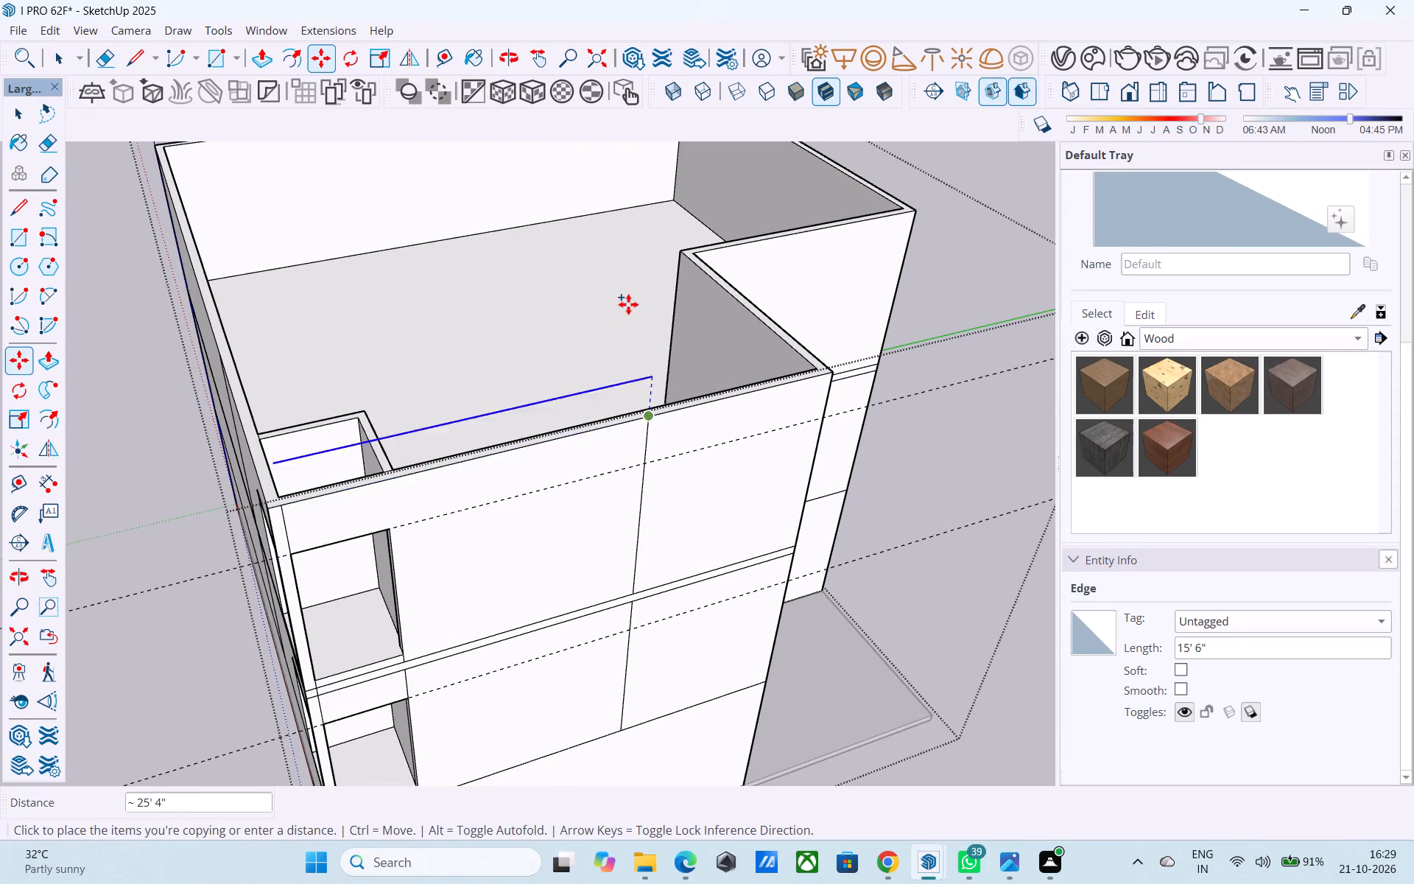
scroll(624, 290, "down", 7)
middle_click_drag(638, 532, 669, 471)
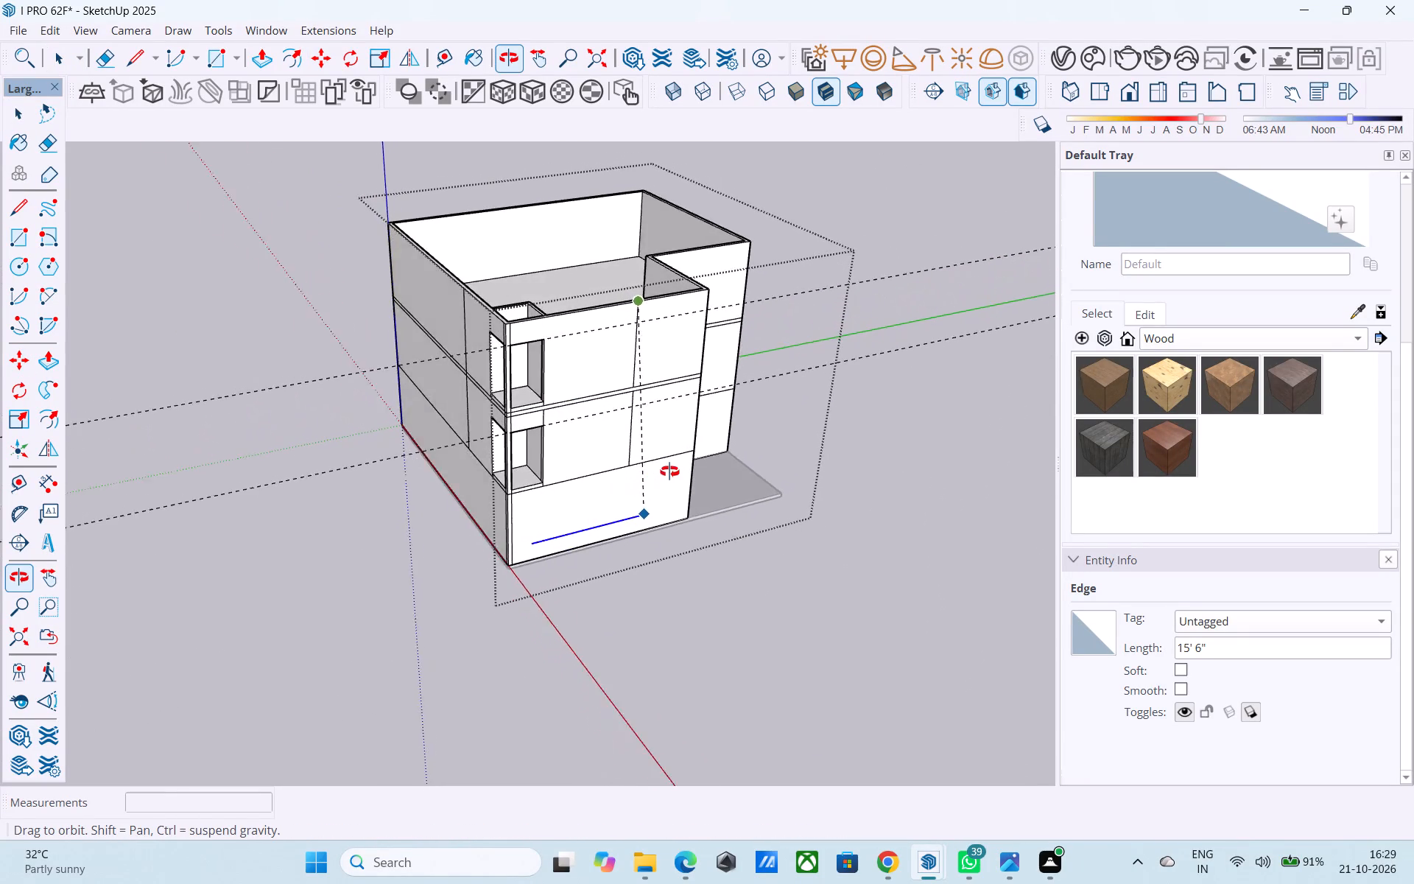
middle_click_drag(669, 471, 691, 466)
scroll(669, 468, "up", 11)
left_click(622, 408)
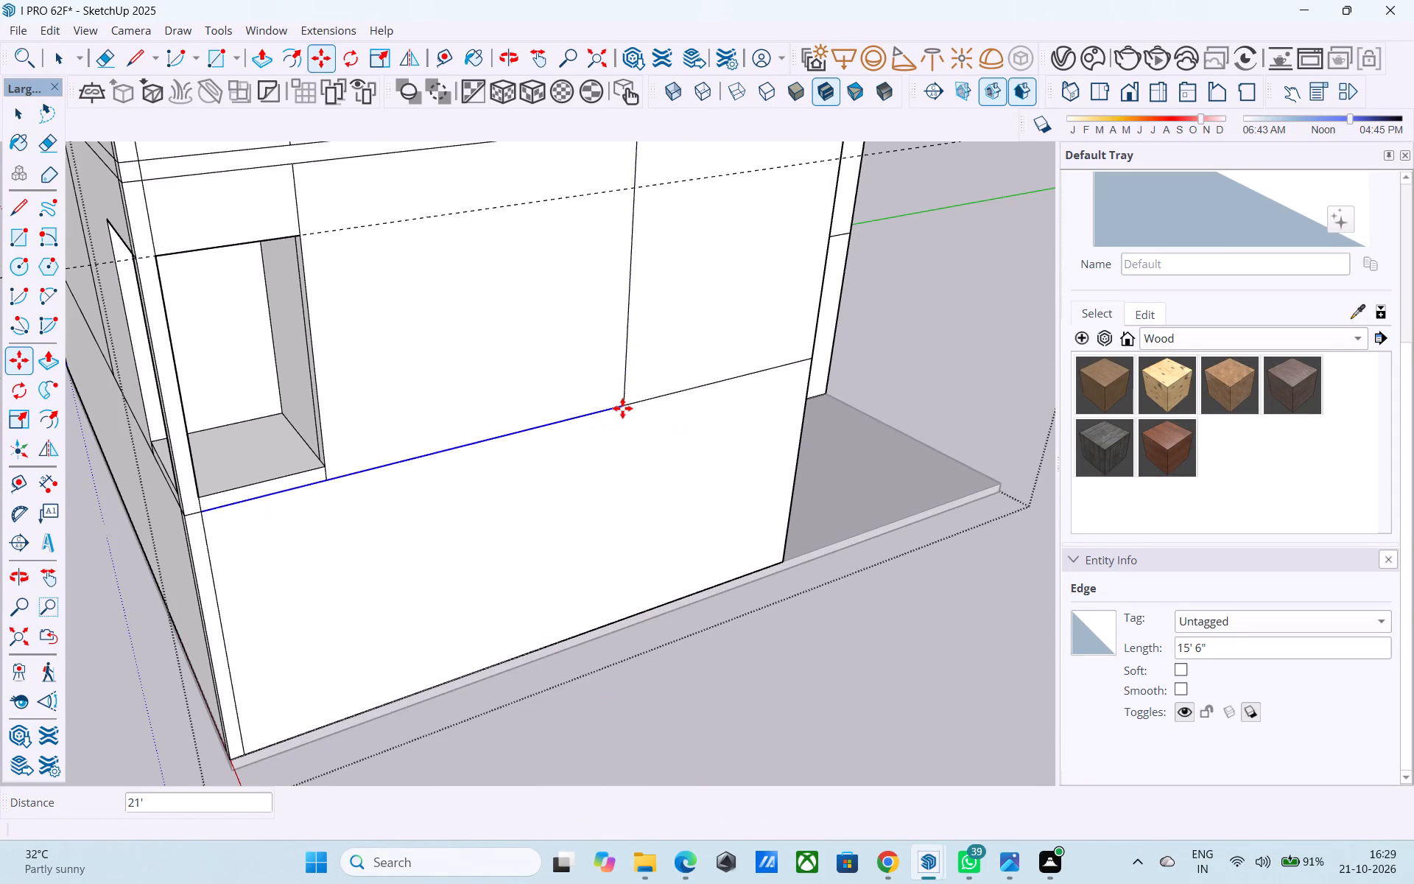
key("slash")
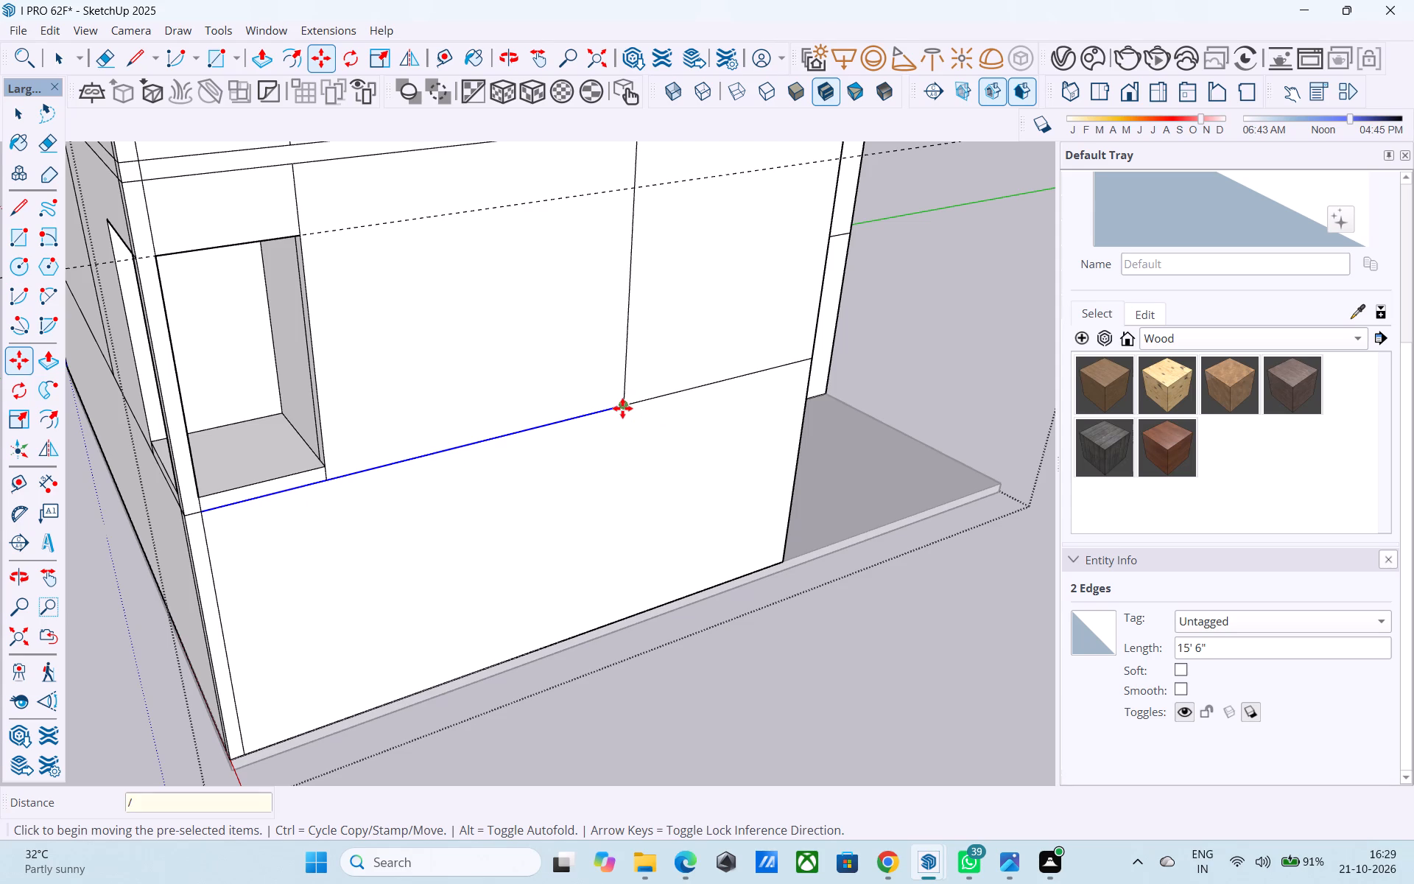
type("20'")
key("Return")
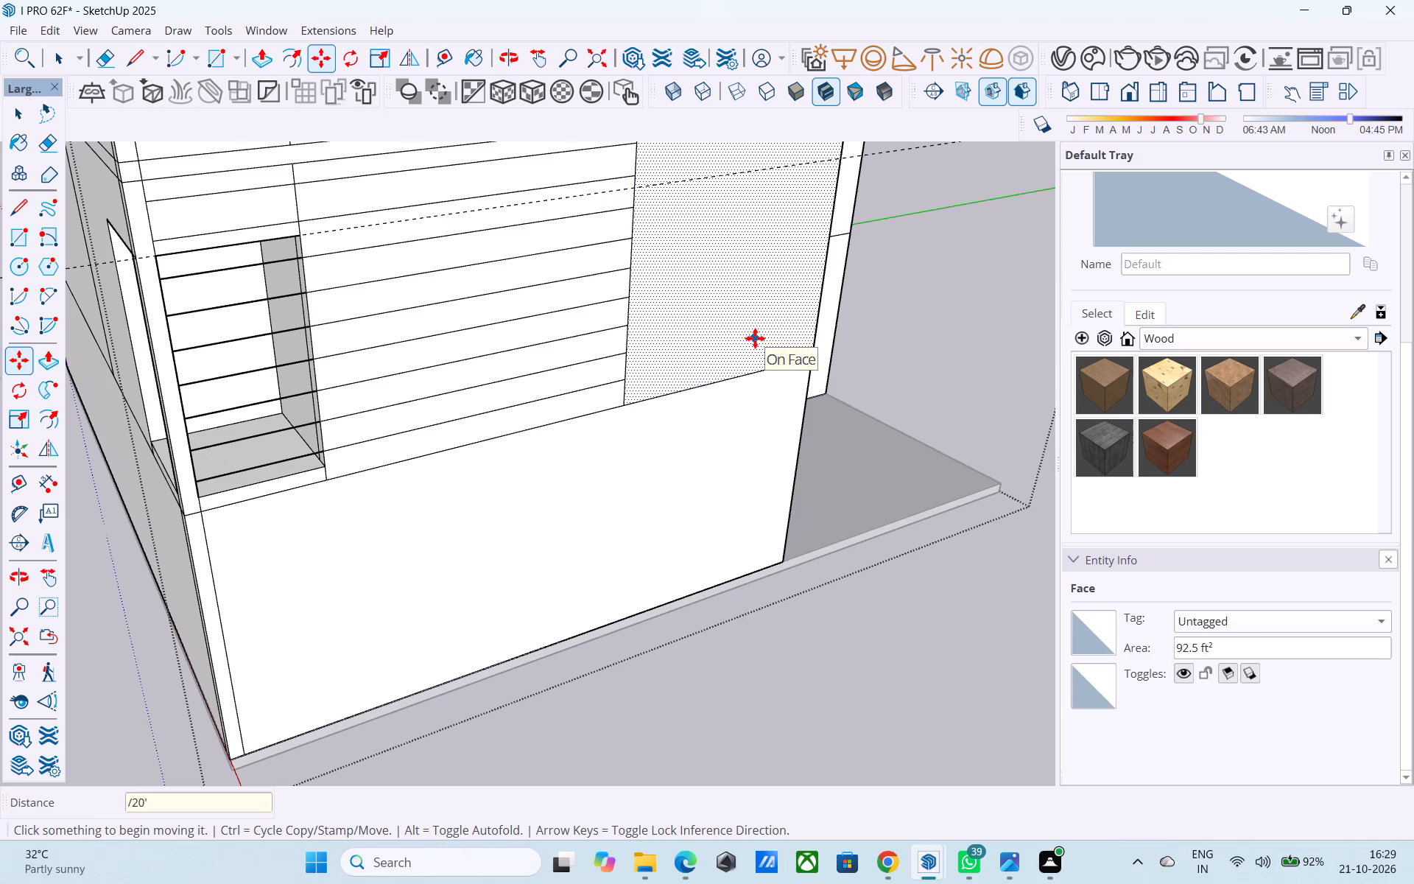
Erase the horizontal groove lines crossing the middle storey's corner opening.
scroll(755, 338, "down", 1)
middle_click_drag(629, 404, 624, 371)
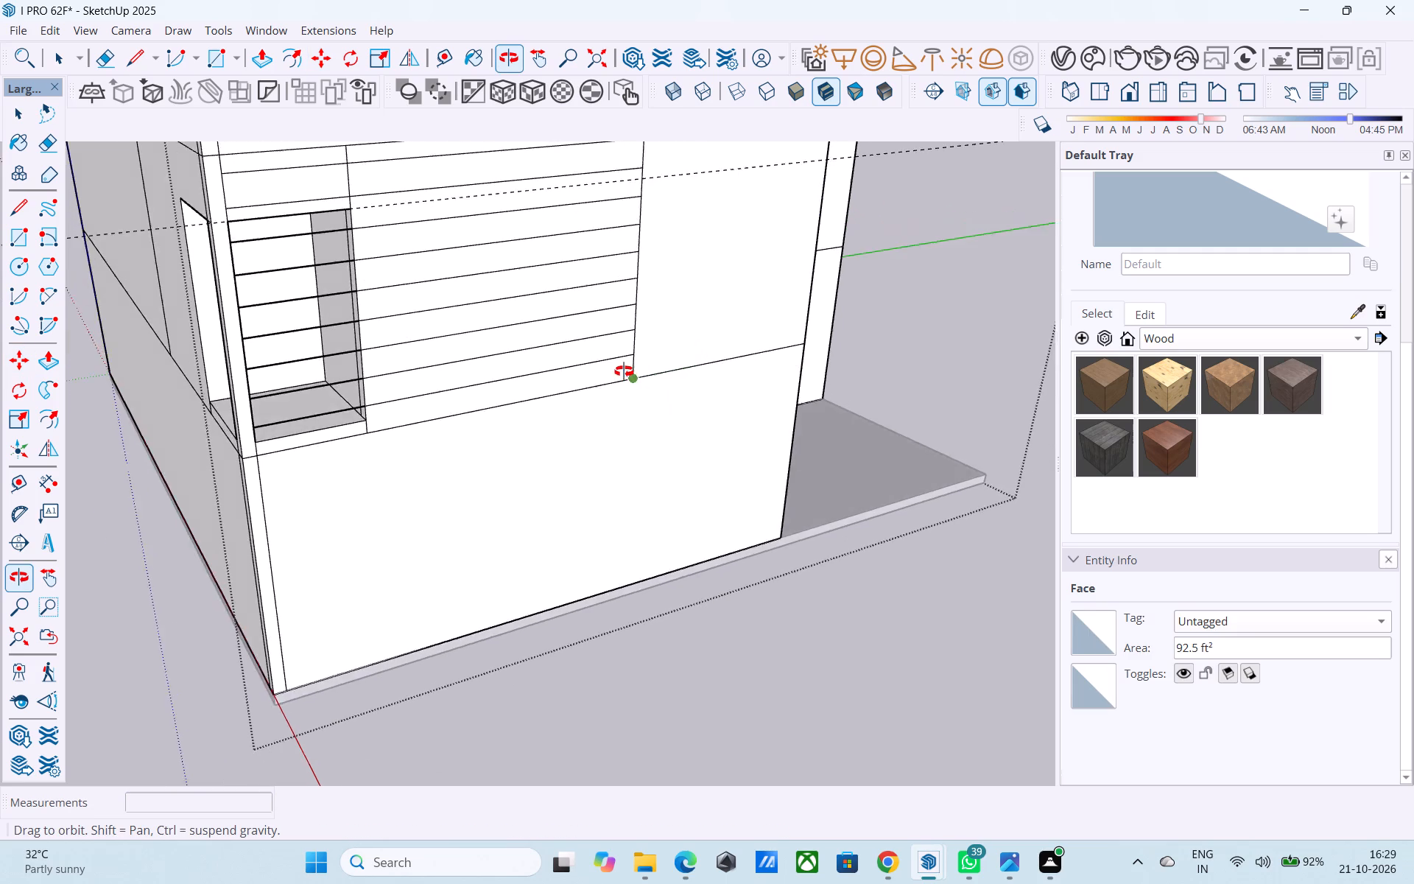
middle_click_drag(624, 371, 622, 309)
middle_click_drag(365, 291, 523, 516, "shift")
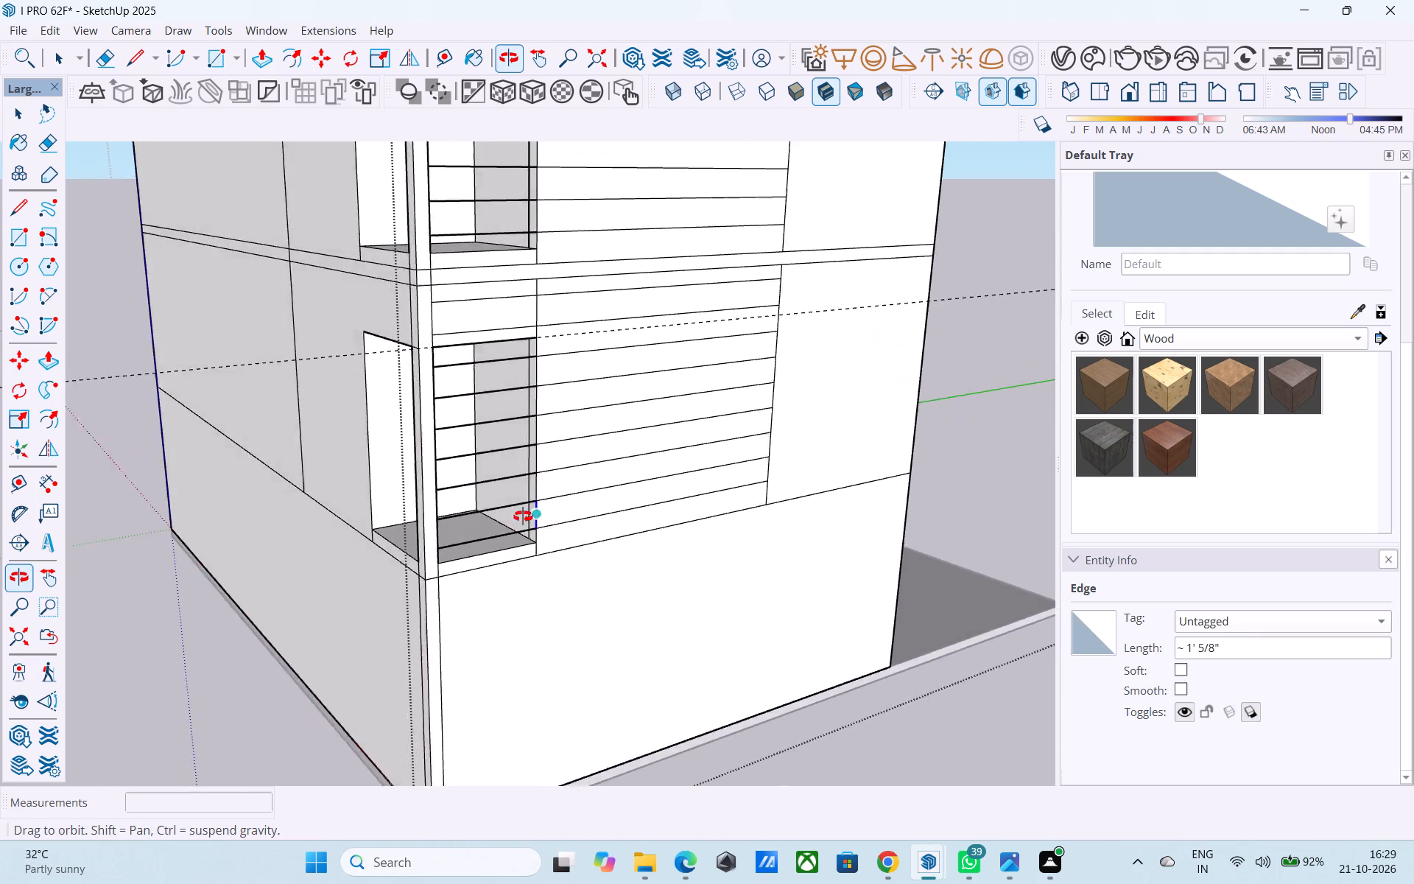
middle_click_drag(523, 516, 460, 512, "shift")
key("e")
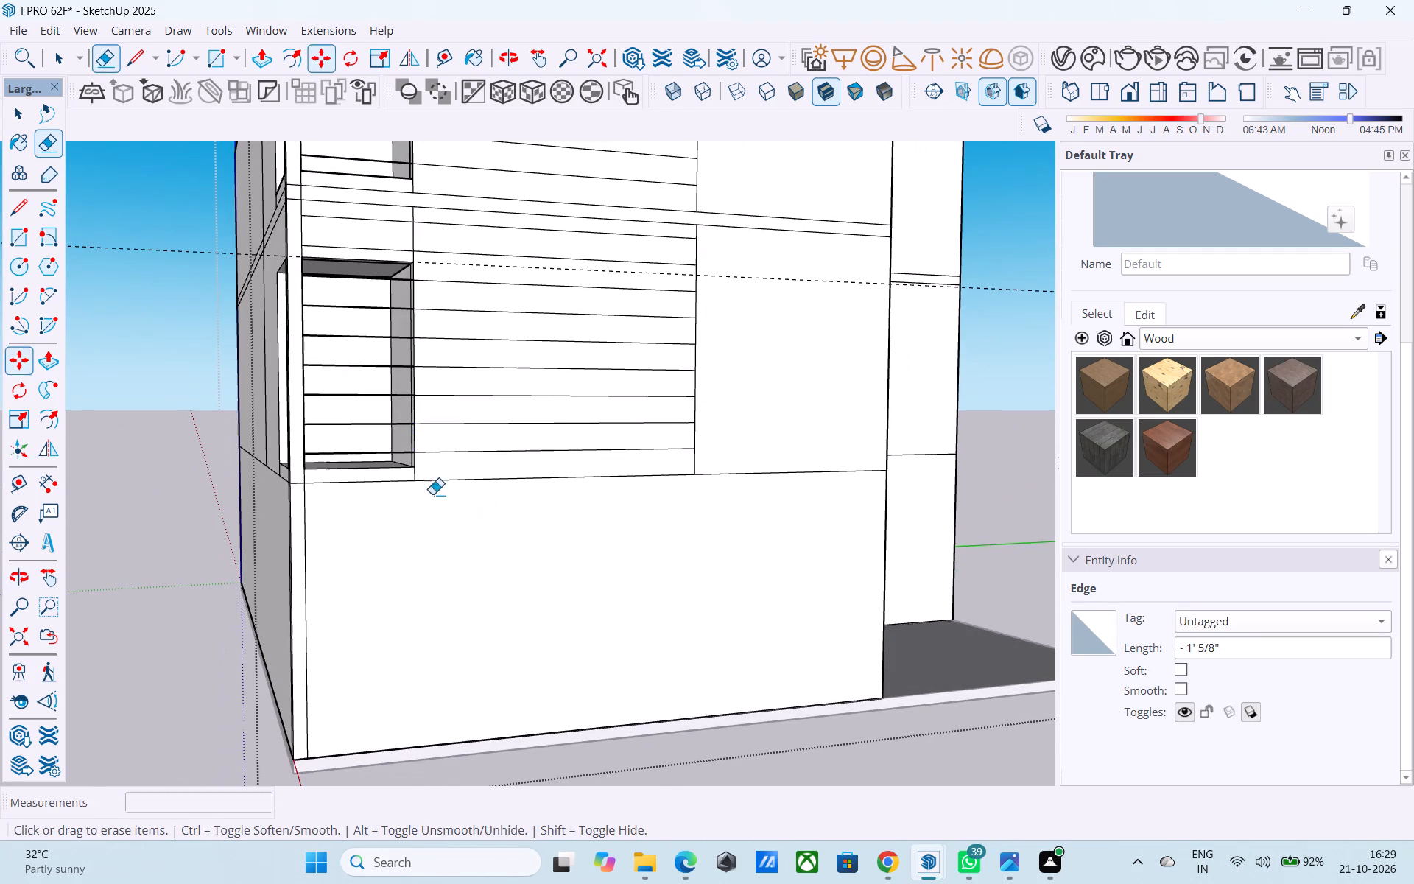
scroll(415, 482, "up", 7)
left_click_drag(322, 451, 339, 277)
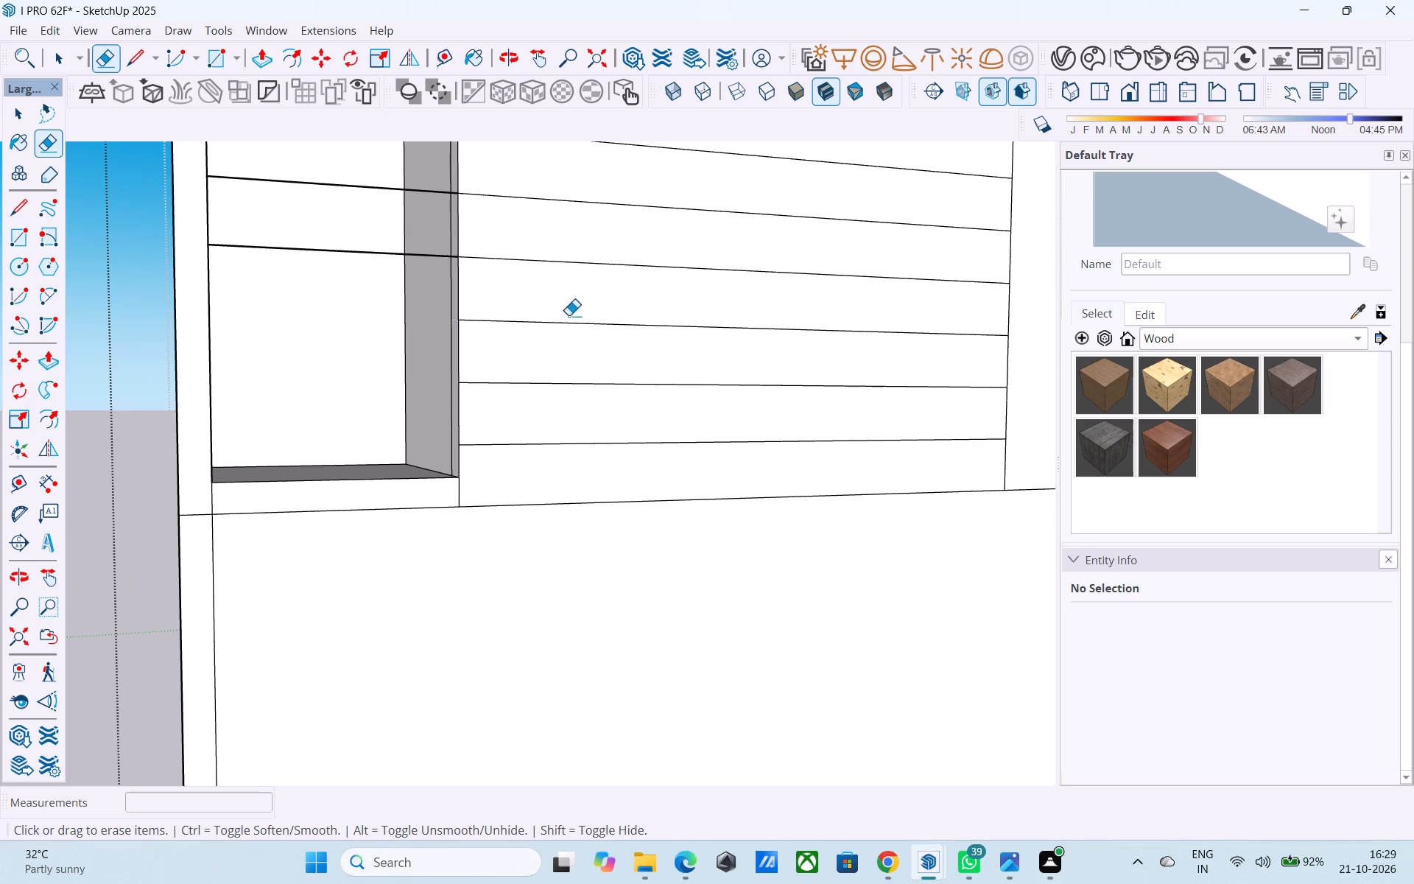
scroll(555, 321, "down", 3)
middle_click_drag(538, 329, 626, 555)
left_click_drag(474, 364, 474, 396)
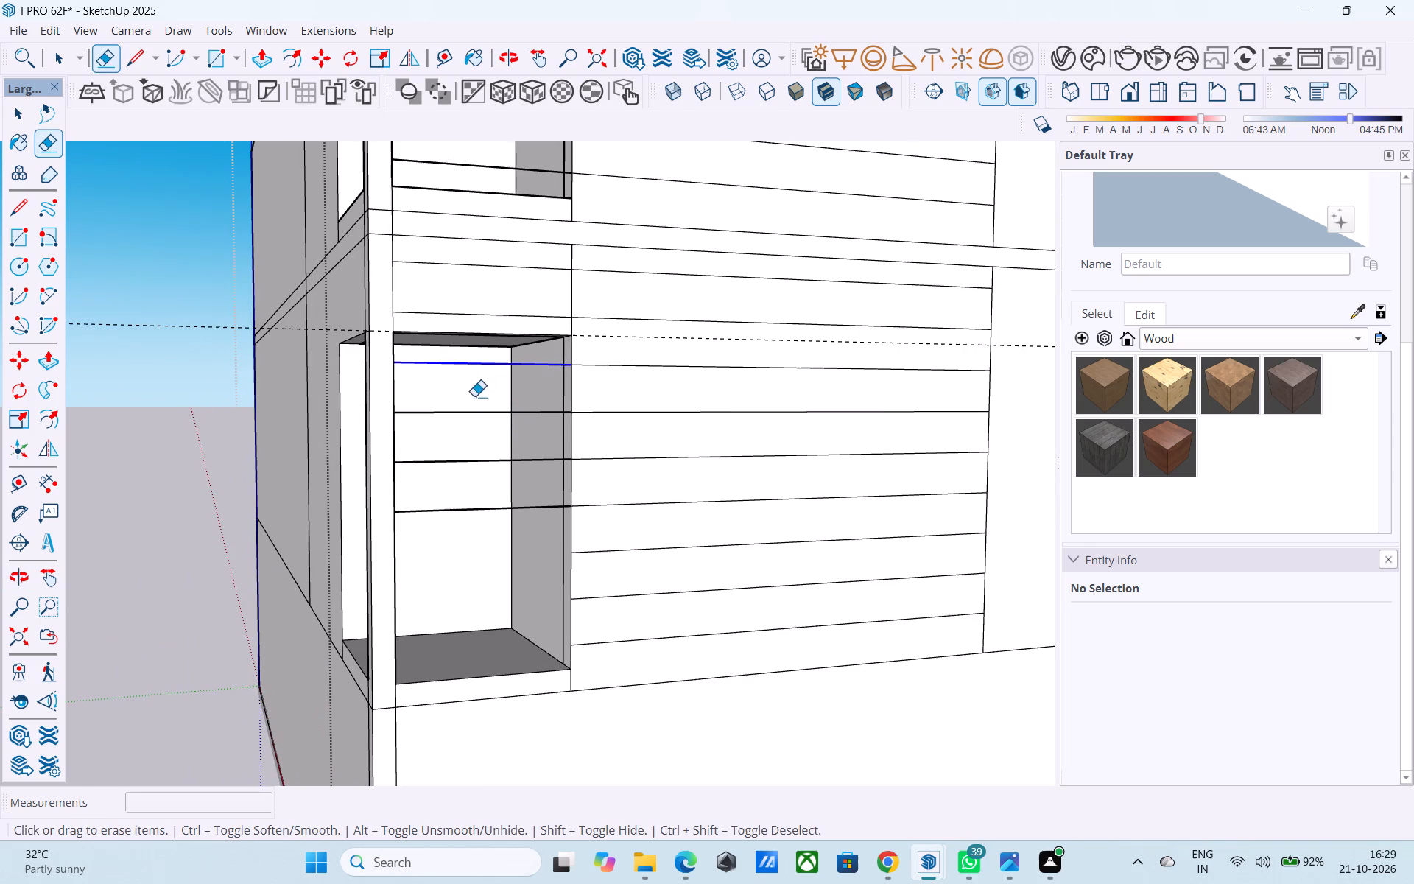
left_click_drag(474, 396, 465, 531)
Erase the horizontal groove lines crossing the top storey's corner opening.
scroll(549, 456, "down", 5)
middle_click_drag(557, 438, 571, 586)
scroll(468, 411, "up", 1)
left_click_drag(478, 427, 482, 278)
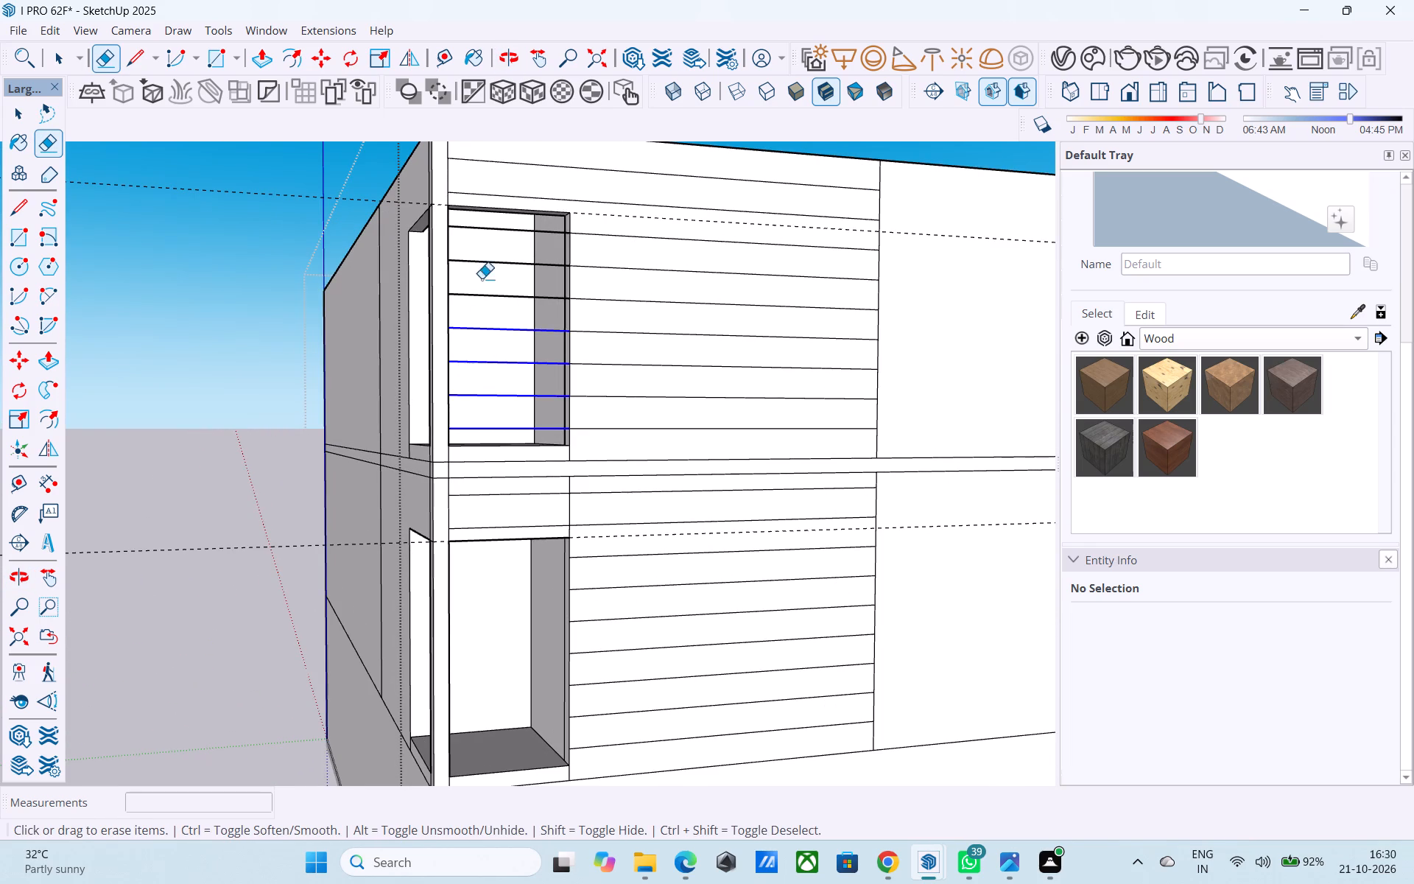
left_click_drag(482, 278, 482, 229)
scroll(490, 239, "down", 4)
middle_click_drag(491, 250, 496, 383)
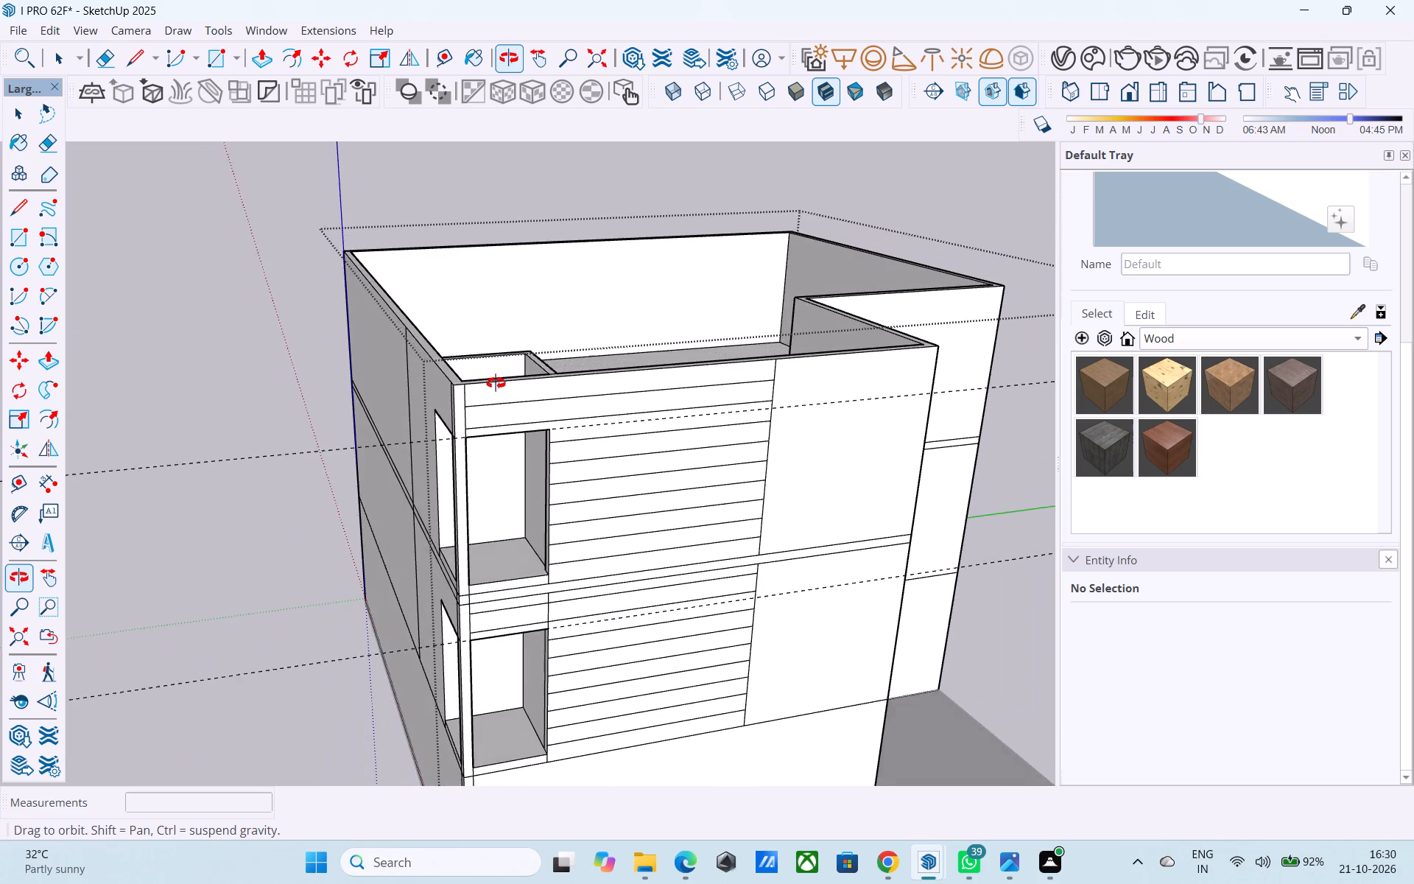
Erase the short vertical edges below the top storey's corner opening and just under the slab line above the middle storey's opening.
middle_click_drag(496, 383, 504, 359)
scroll(527, 577, "up", 15)
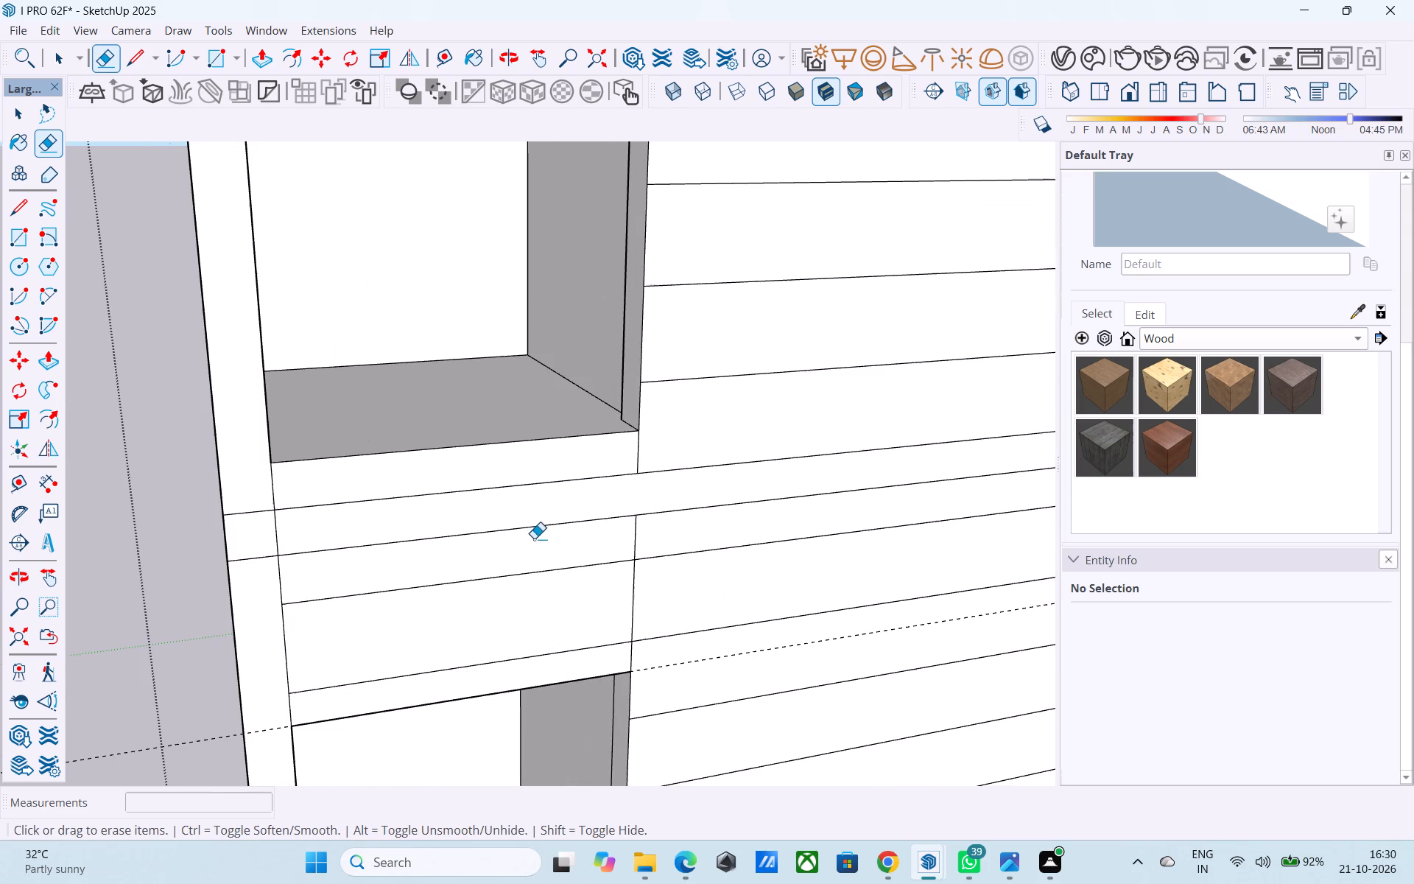
left_click_drag(655, 452, 631, 451)
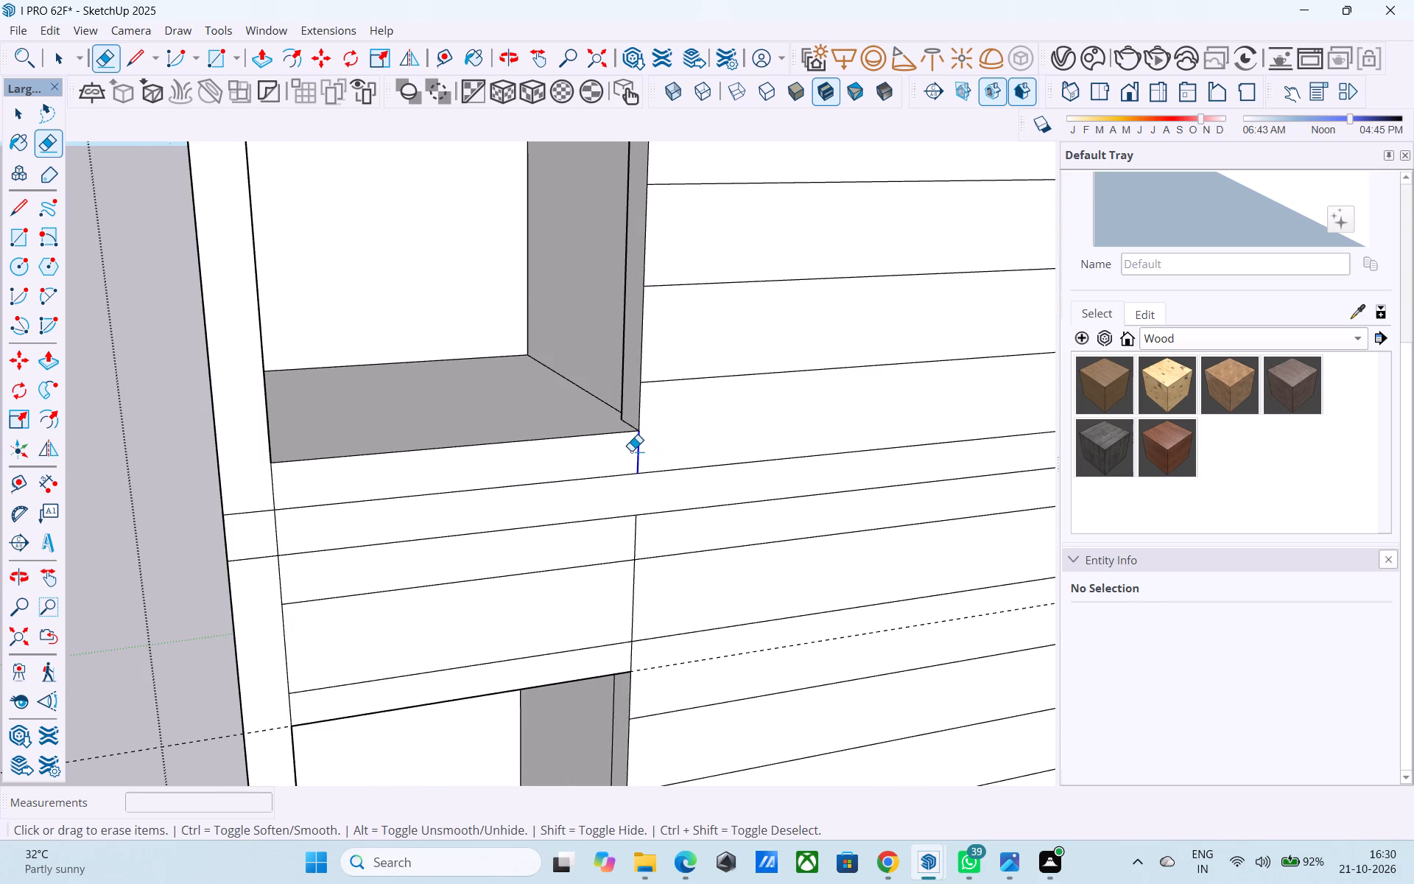
left_click_drag(631, 451, 627, 451)
scroll(468, 386, "down", 8)
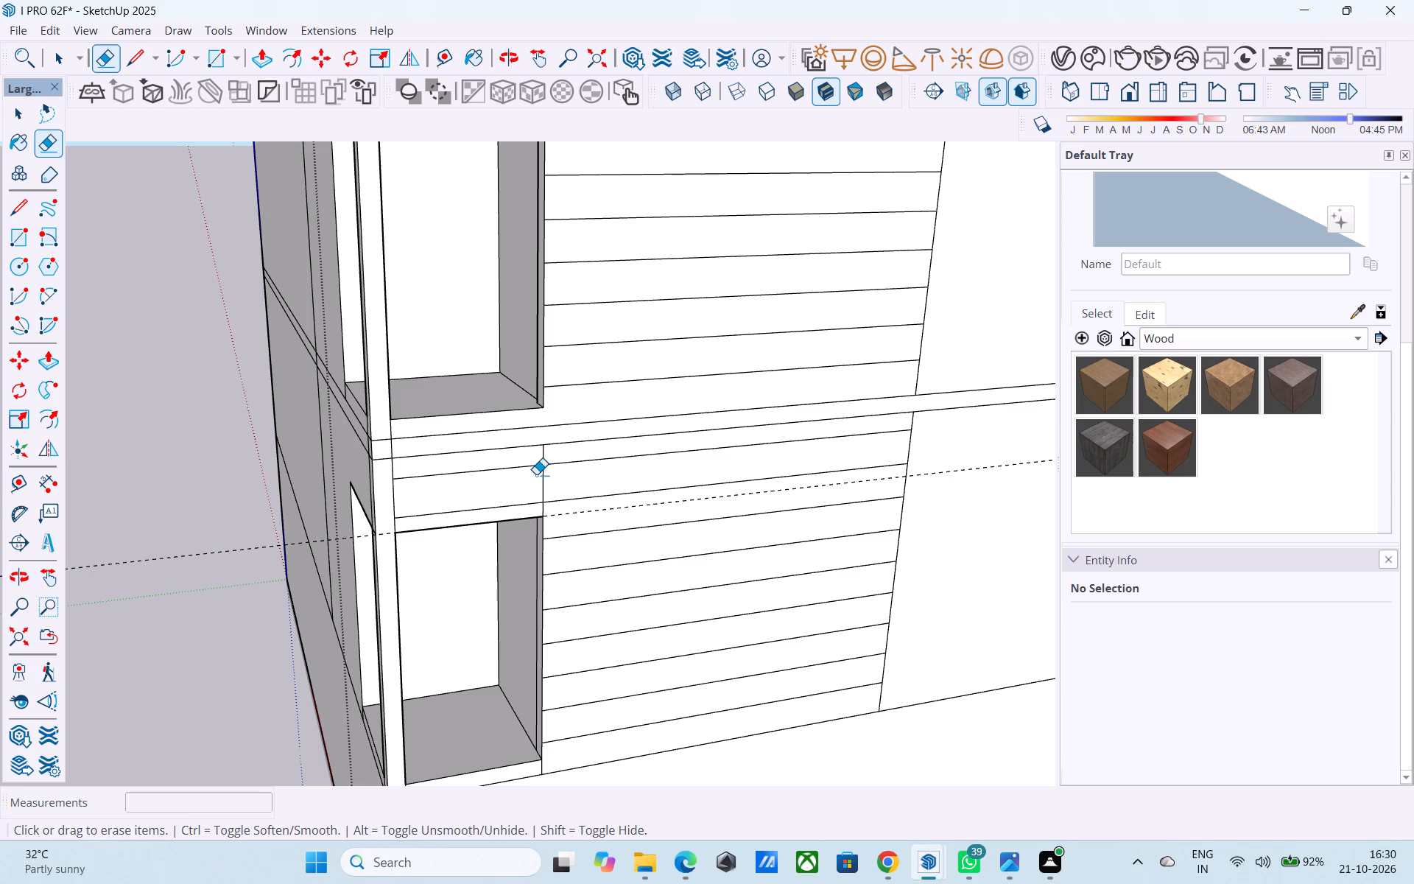
scroll(530, 457, "down", 4)
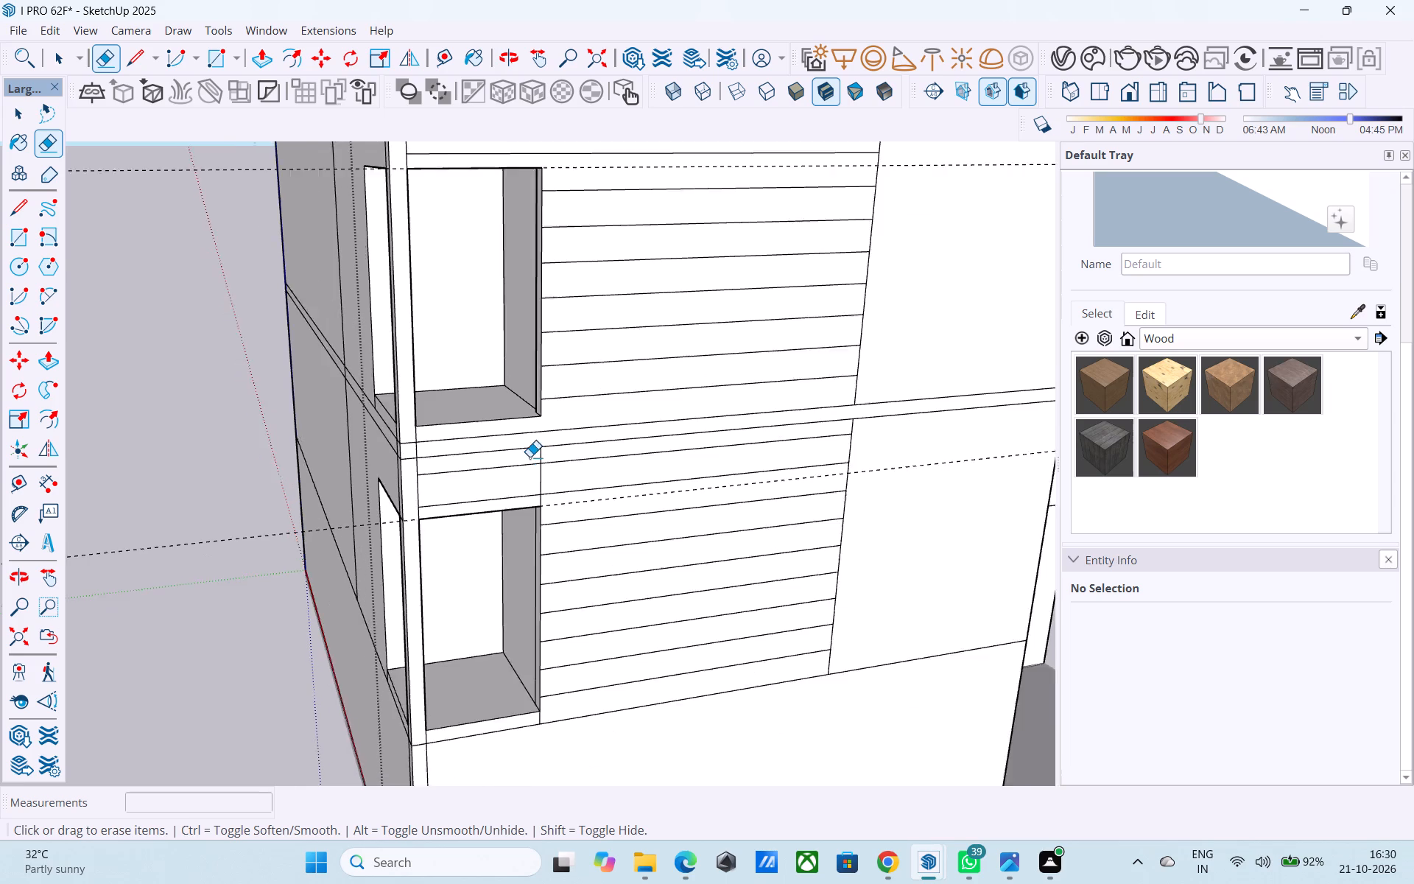
scroll(530, 457, "down", 1)
middle_click_drag(554, 558, 525, 497)
middle_click_drag(513, 482, 680, 537)
scroll(685, 491, "up", 11)
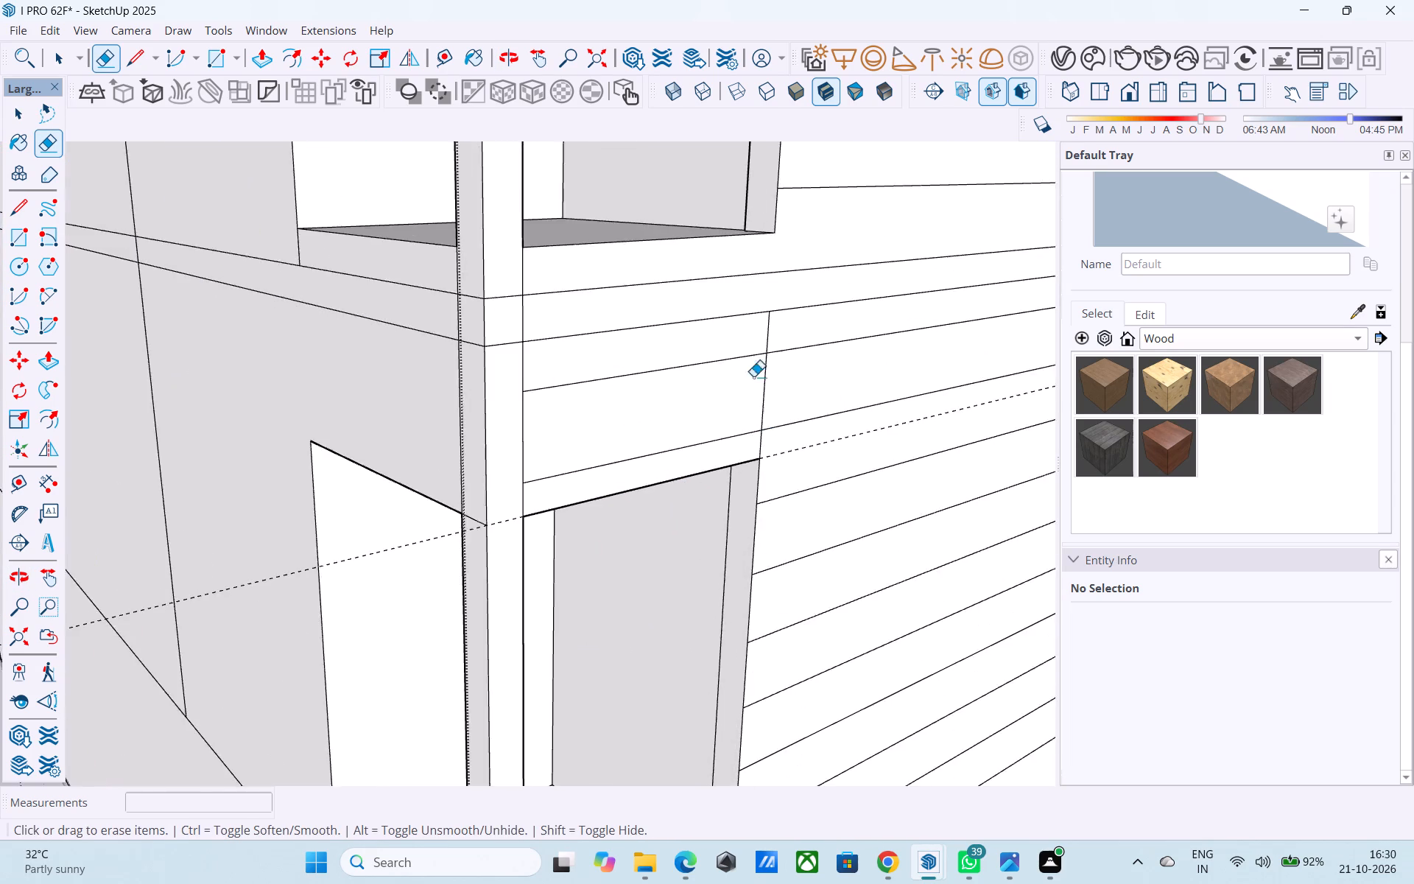
scroll(753, 376, "up", 5)
left_click_drag(770, 332, 778, 333)
Copy the adjacent façade's 7' 6" top-storey base edge 10' 6" up to the wall top, dividing the span into 10 equal spacings.
scroll(764, 340, "down", 2)
scroll(761, 343, "up", 1)
scroll(759, 343, "down", 10)
middle_click_drag(552, 381, 614, 401)
scroll(482, 343, "down", 3)
scroll(476, 367, "up", 2)
scroll(476, 370, "down", 1)
scroll(474, 378, "up", 1)
scroll(471, 389, "down", 11)
middle_click_drag(441, 446, 446, 457)
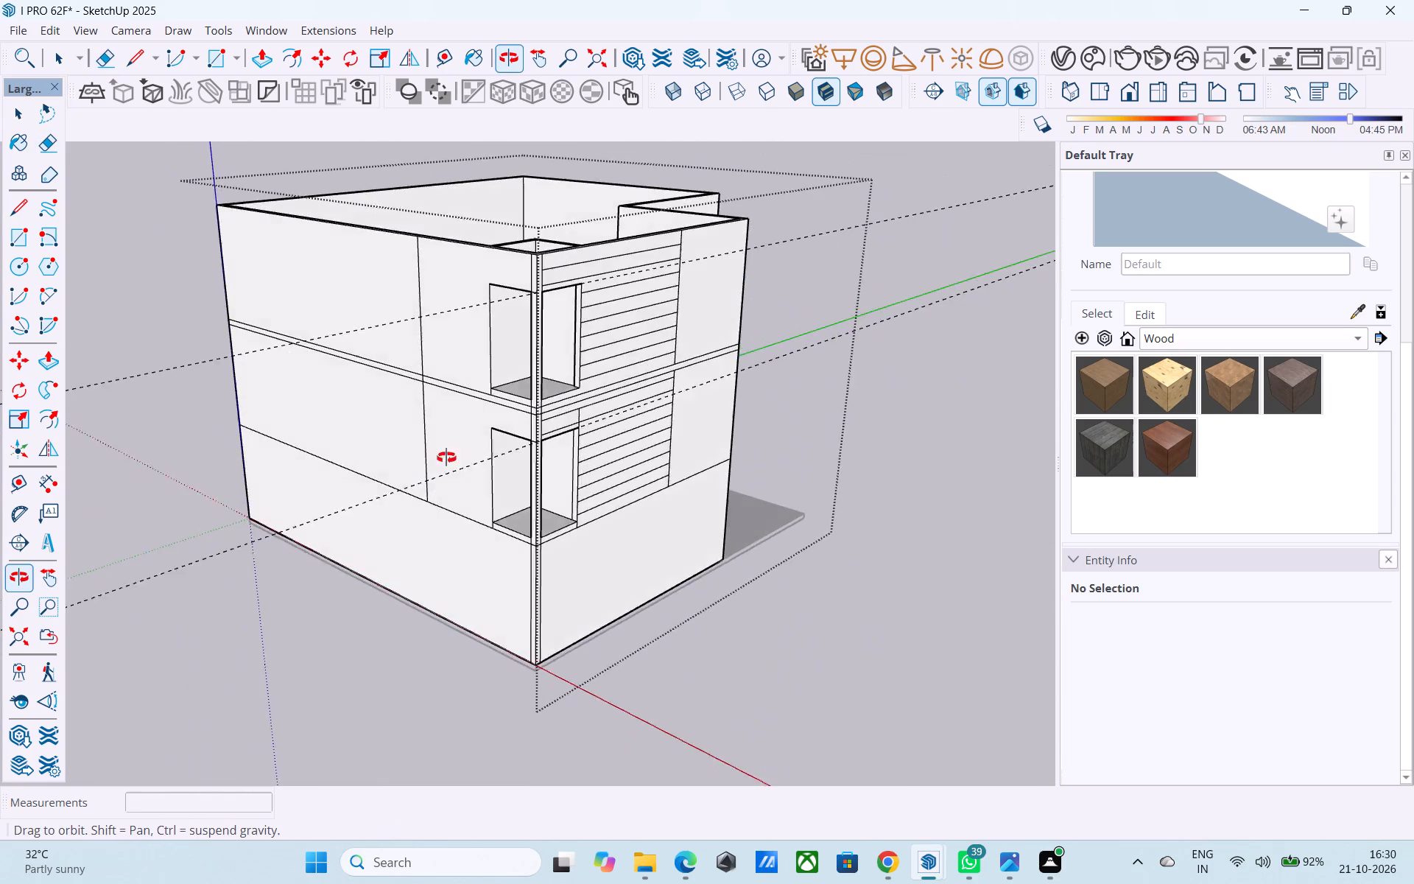
middle_click_drag(446, 457, 485, 502)
scroll(487, 435, "up", 5)
scroll(489, 543, "down", 6)
middle_click_drag(504, 506, 564, 415)
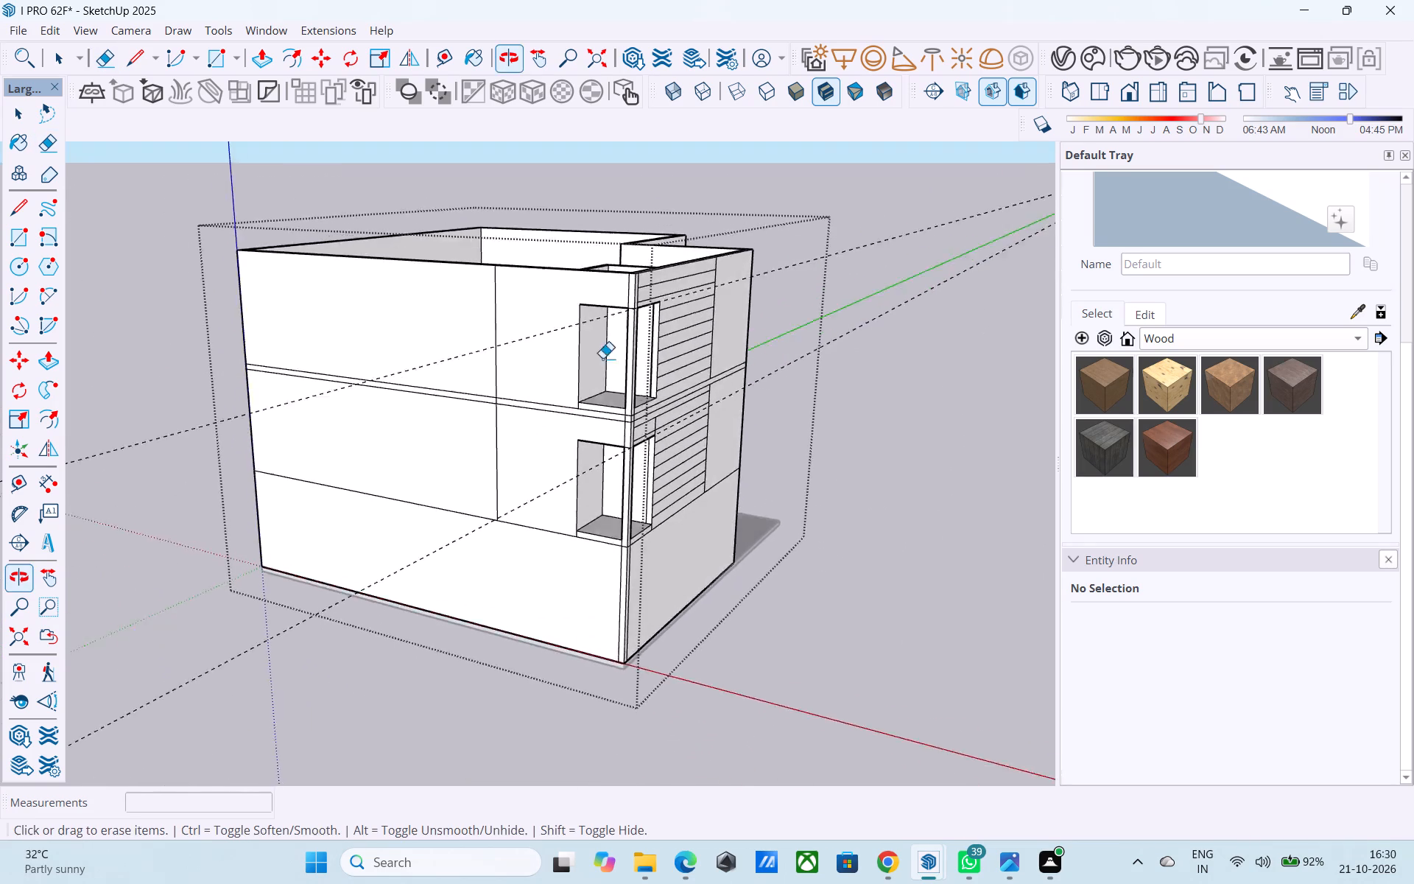
scroll(672, 253, "up", 5)
middle_click(661, 227)
key("space")
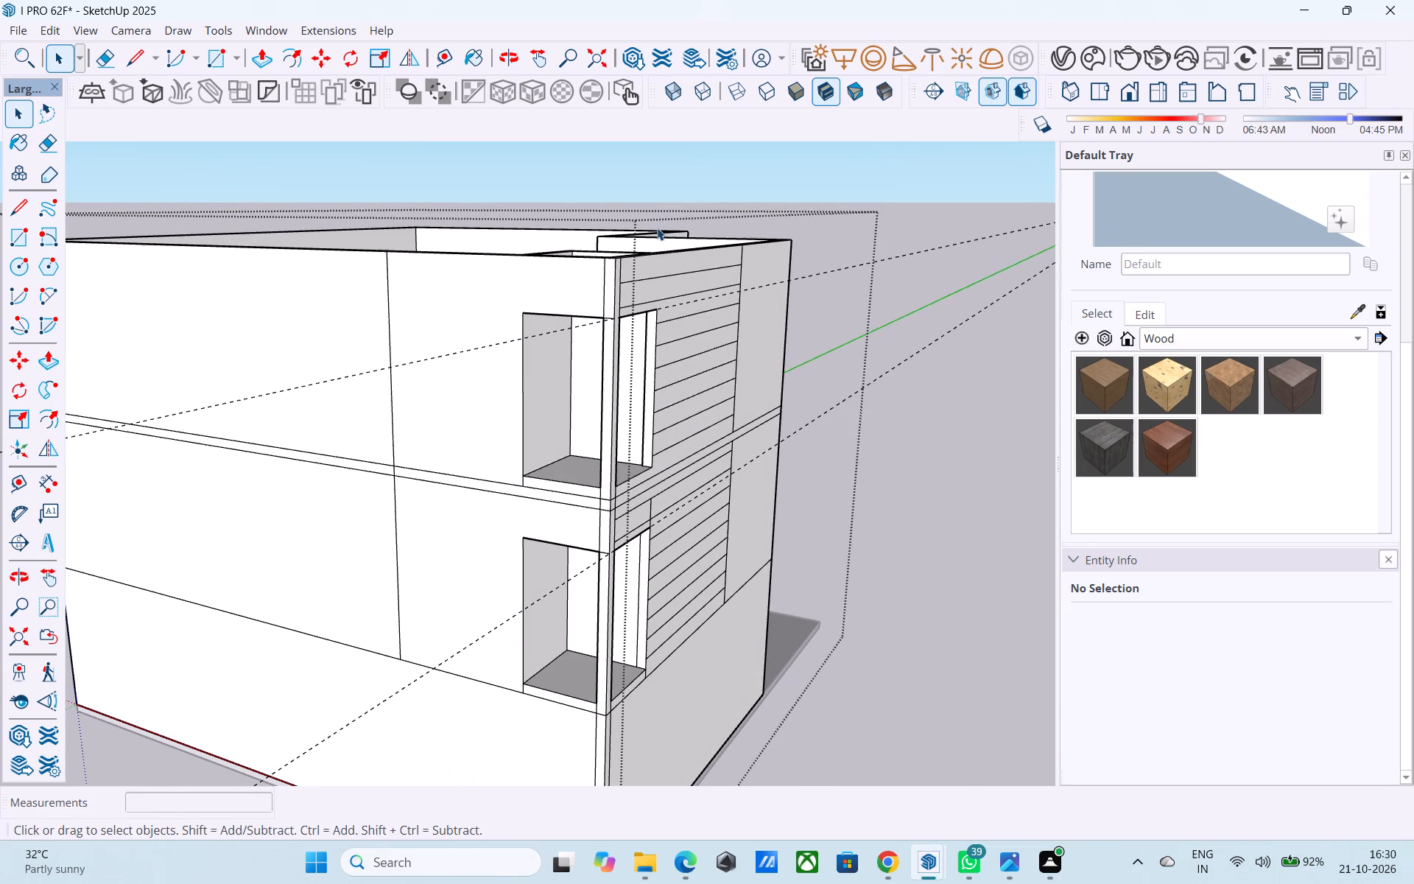
left_click(453, 474)
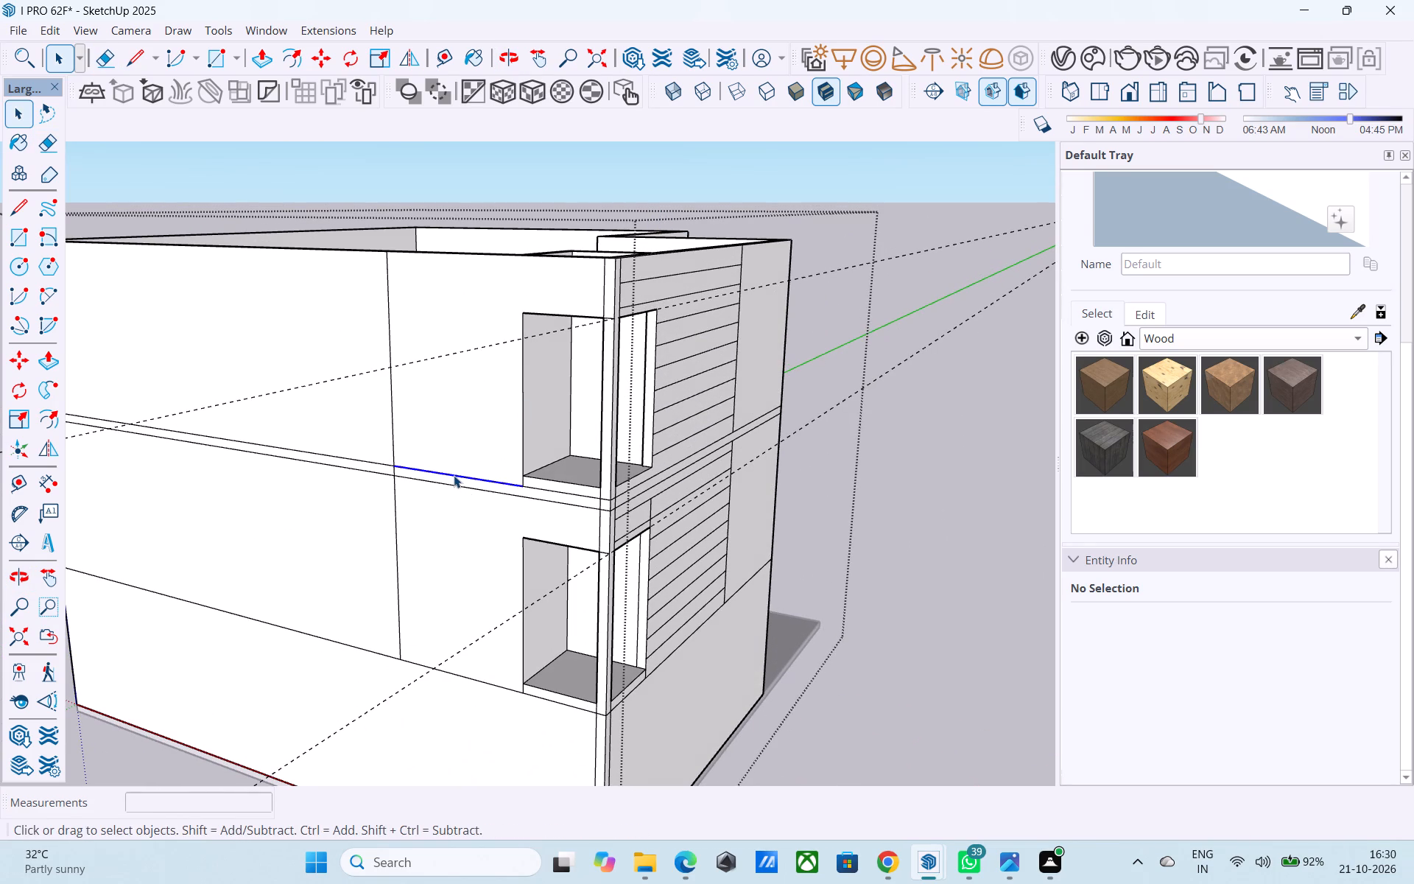
key("m")
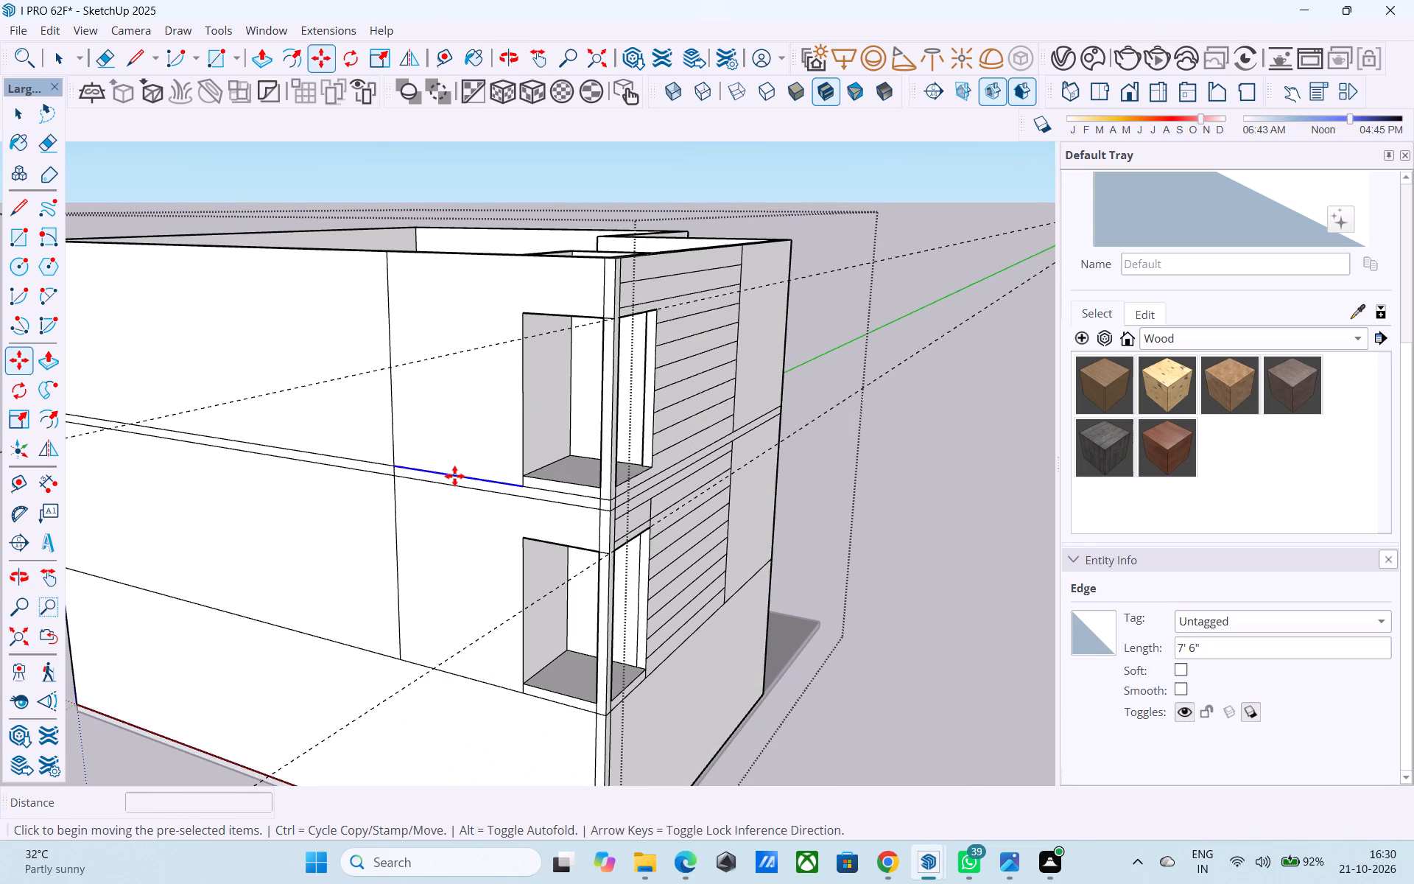
middle_click_drag(476, 489, 550, 539)
scroll(460, 560, "up", 4)
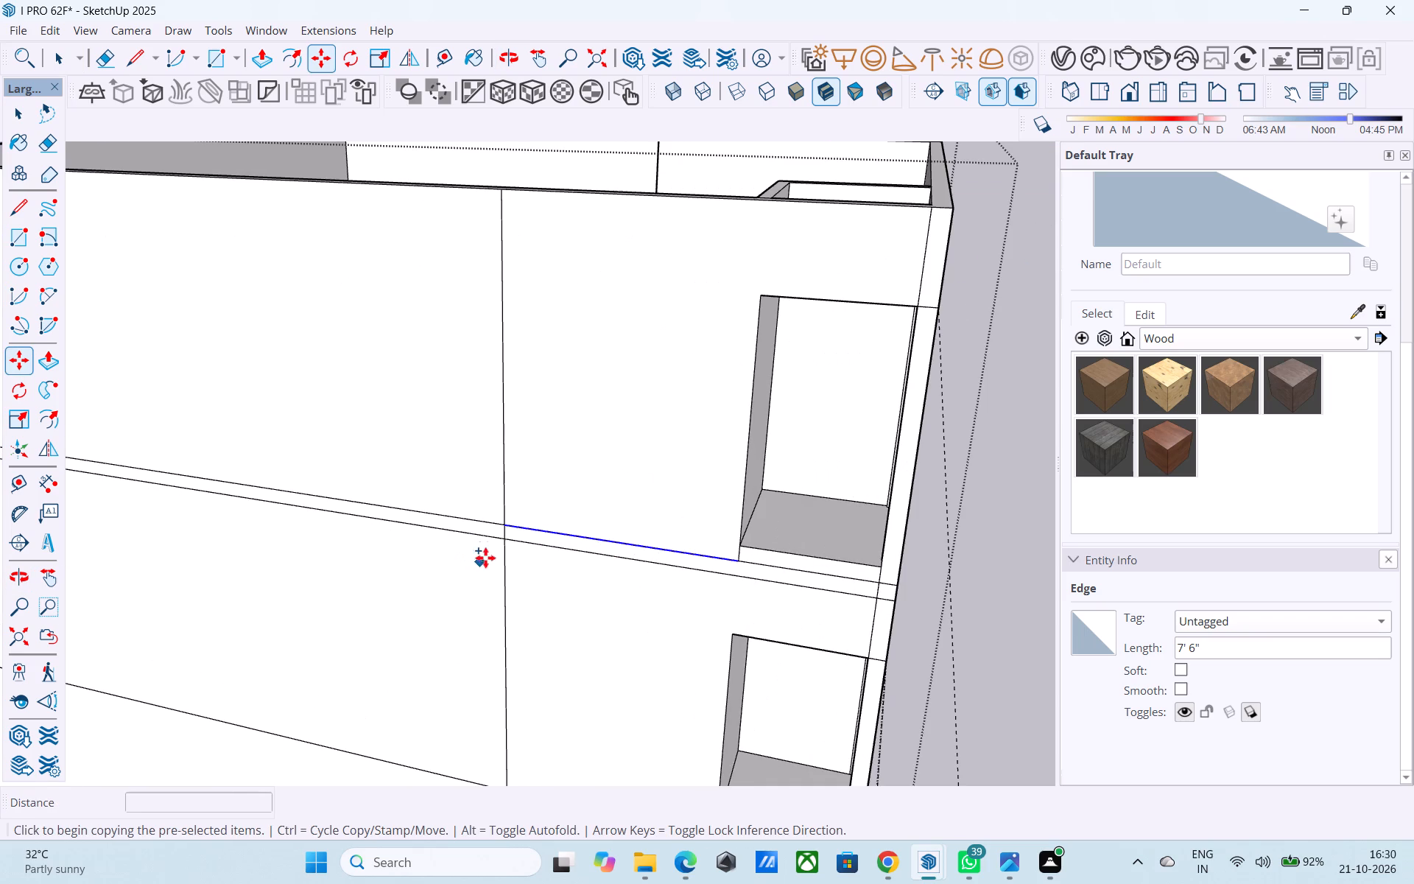
left_click(505, 520)
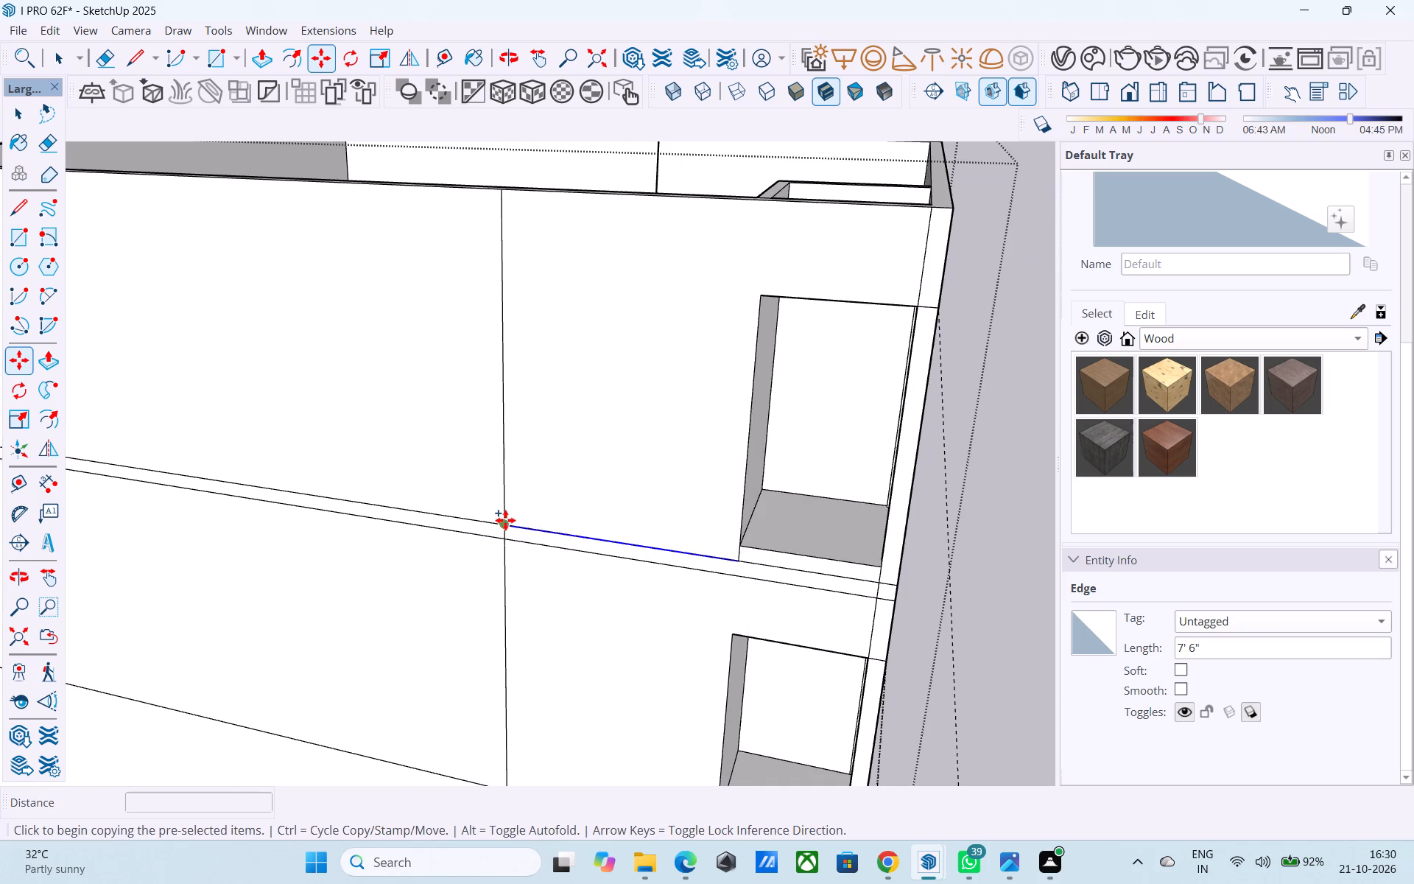
scroll(523, 452, "down", 1)
middle_click_drag(513, 491, 504, 622)
left_click(491, 517)
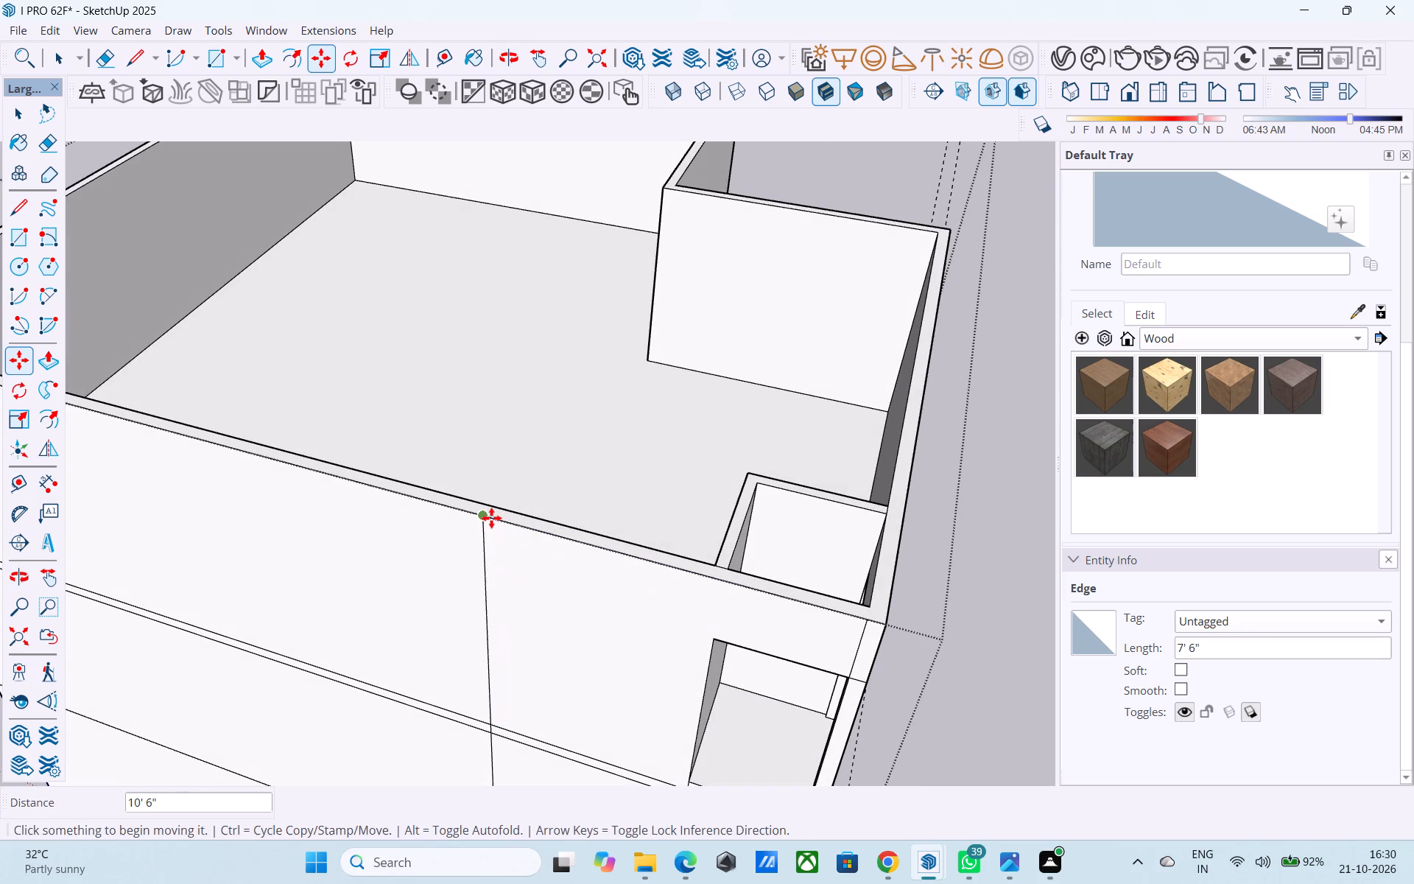
key("slash")
key("1")
key("0")
key("Return")
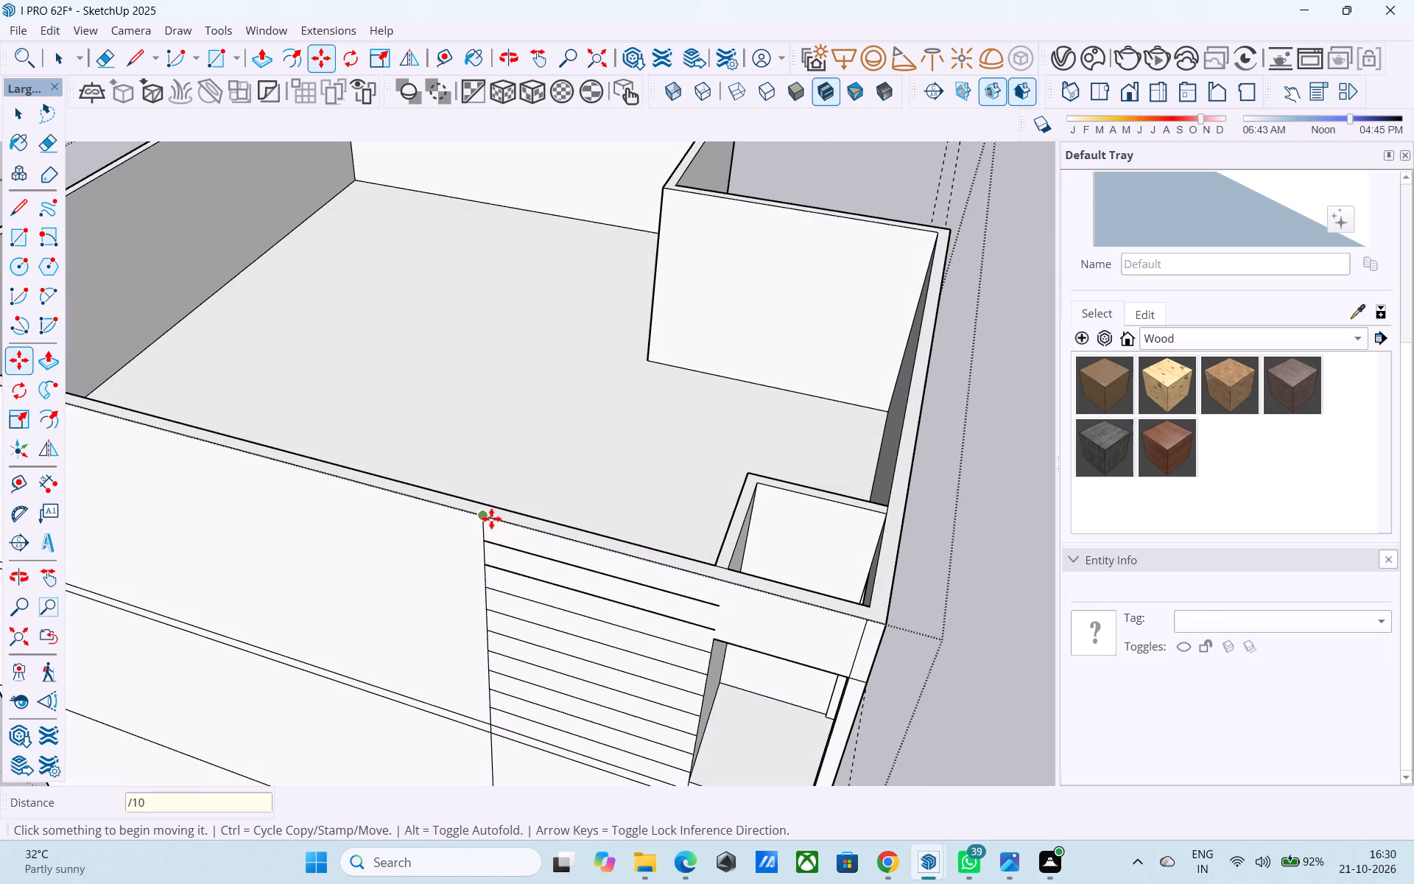
Copy the same façade's 7' 6" middle-storey base edge up to the slab line, dividing the span into 10 equal spacings.
scroll(490, 517, "down", 11)
middle_click_drag(480, 614, 476, 510)
scroll(475, 507, "up", 6)
key("space")
scroll(508, 396, "down", 6)
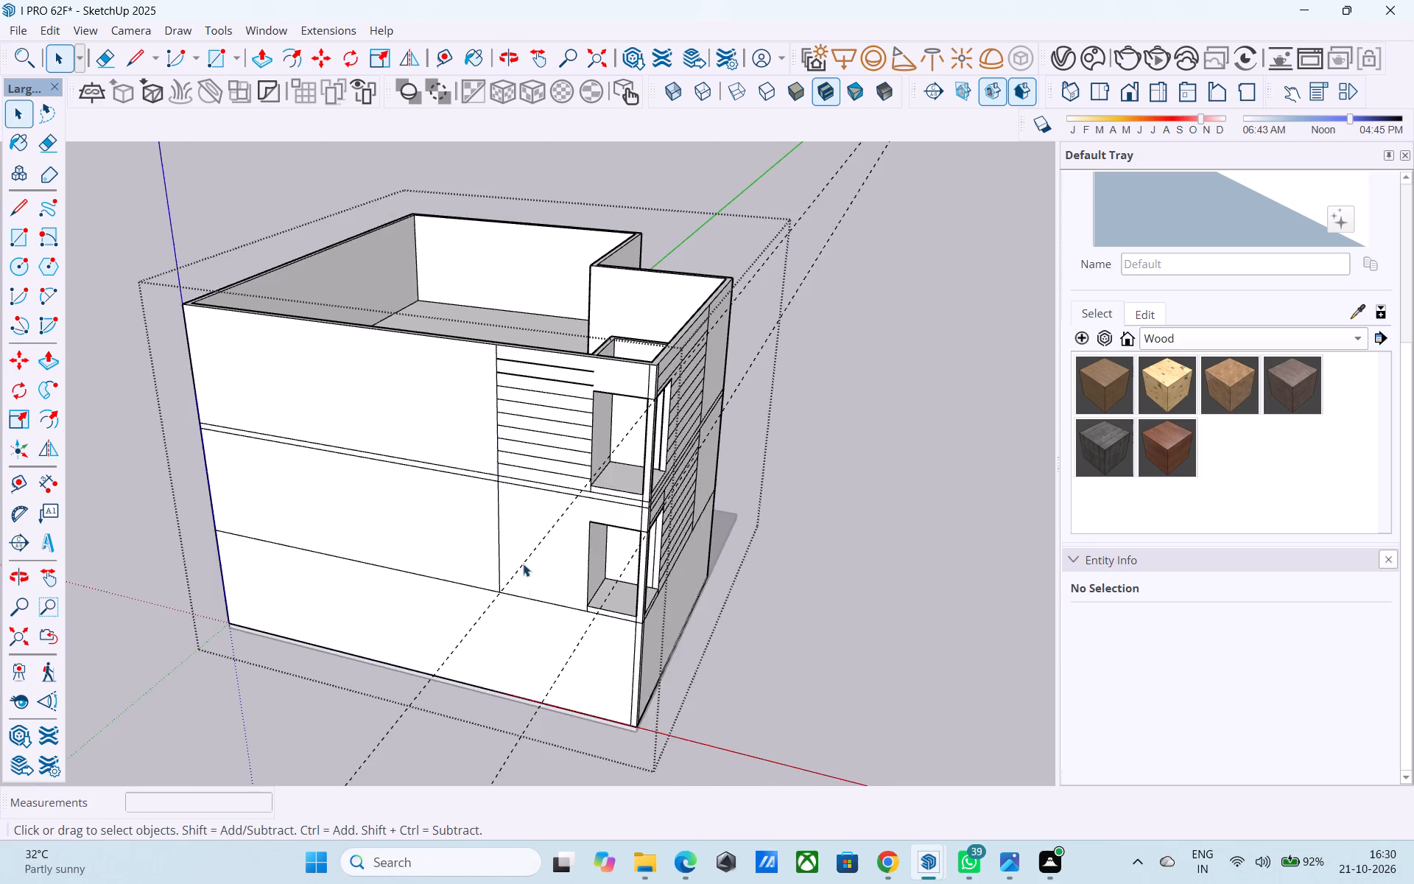
scroll(530, 594, "up", 6)
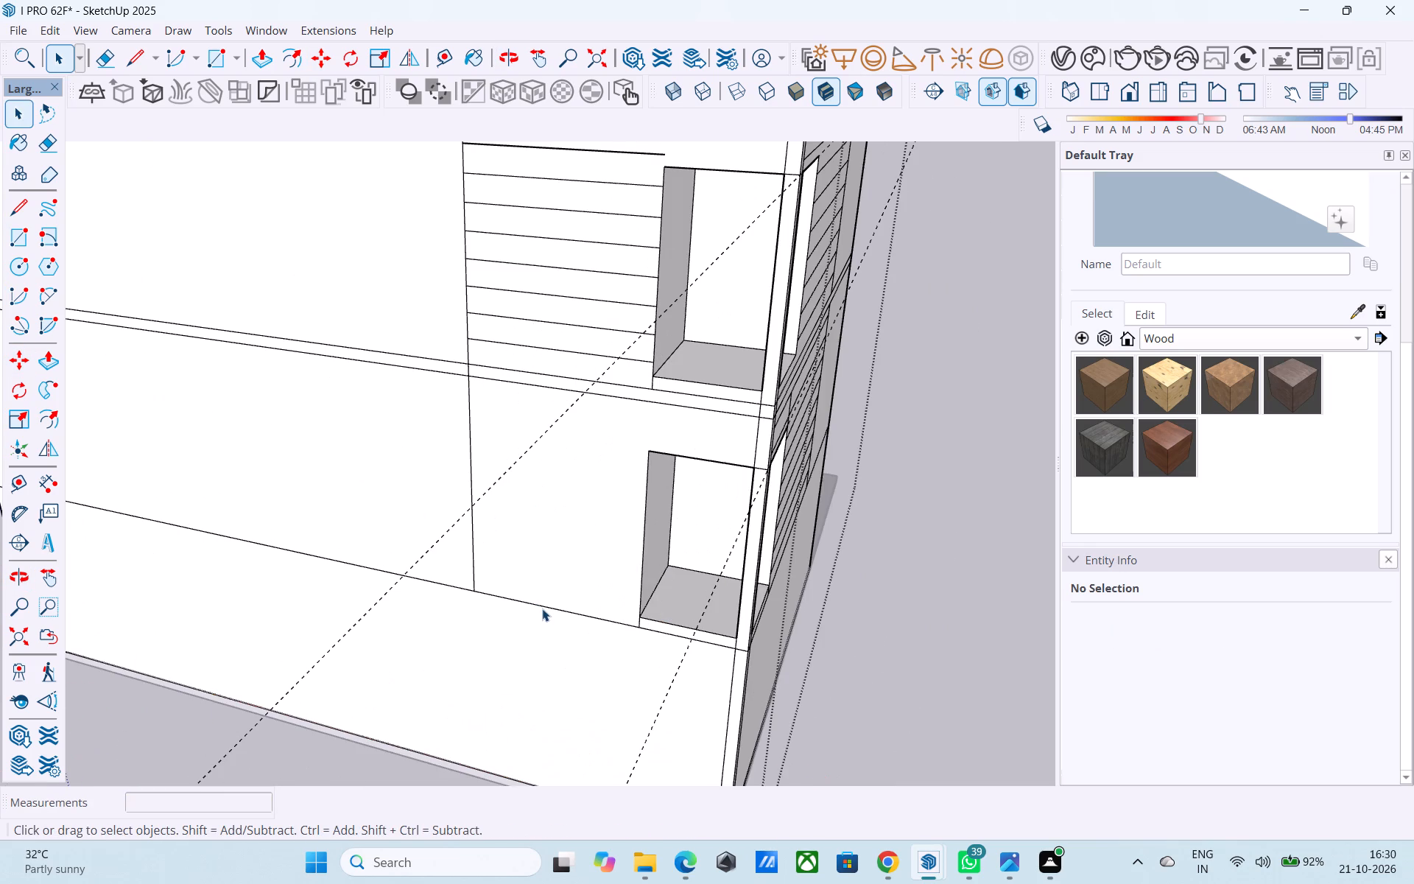
left_click(542, 606)
key("m")
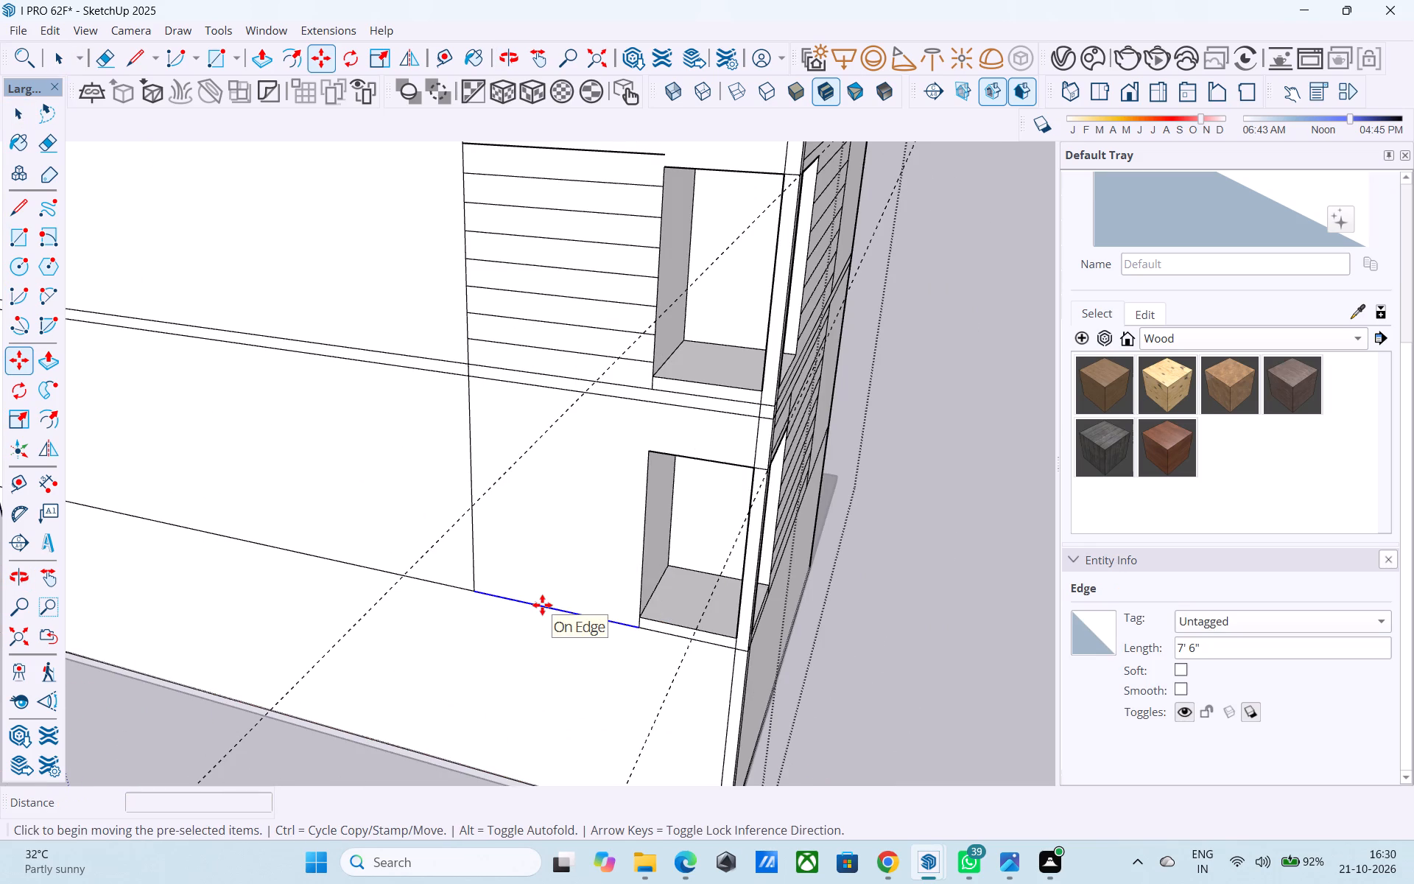
left_click(476, 588)
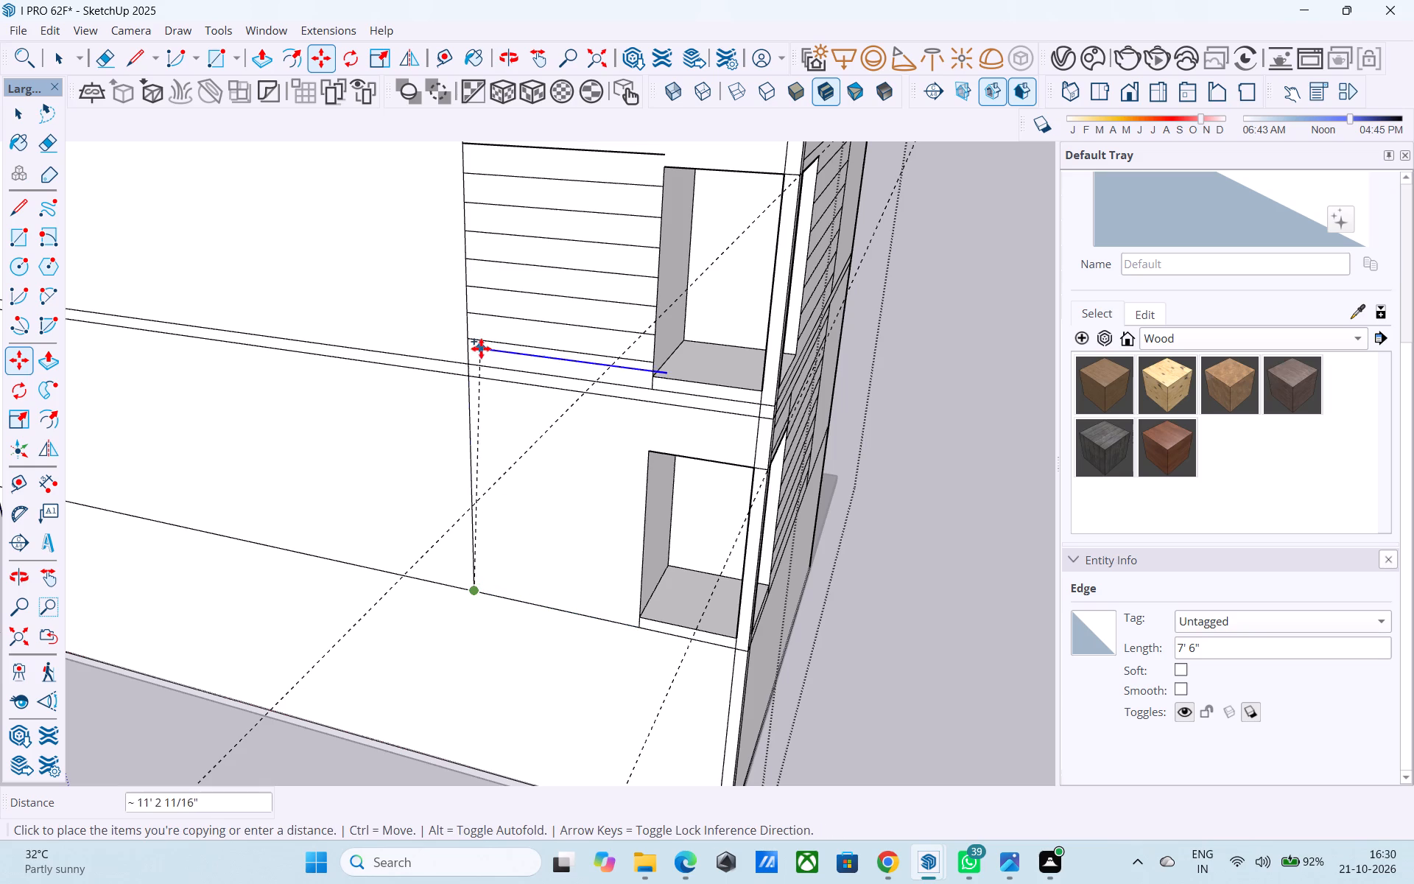
left_click(475, 380)
type("/1.")
key("BackSpace")
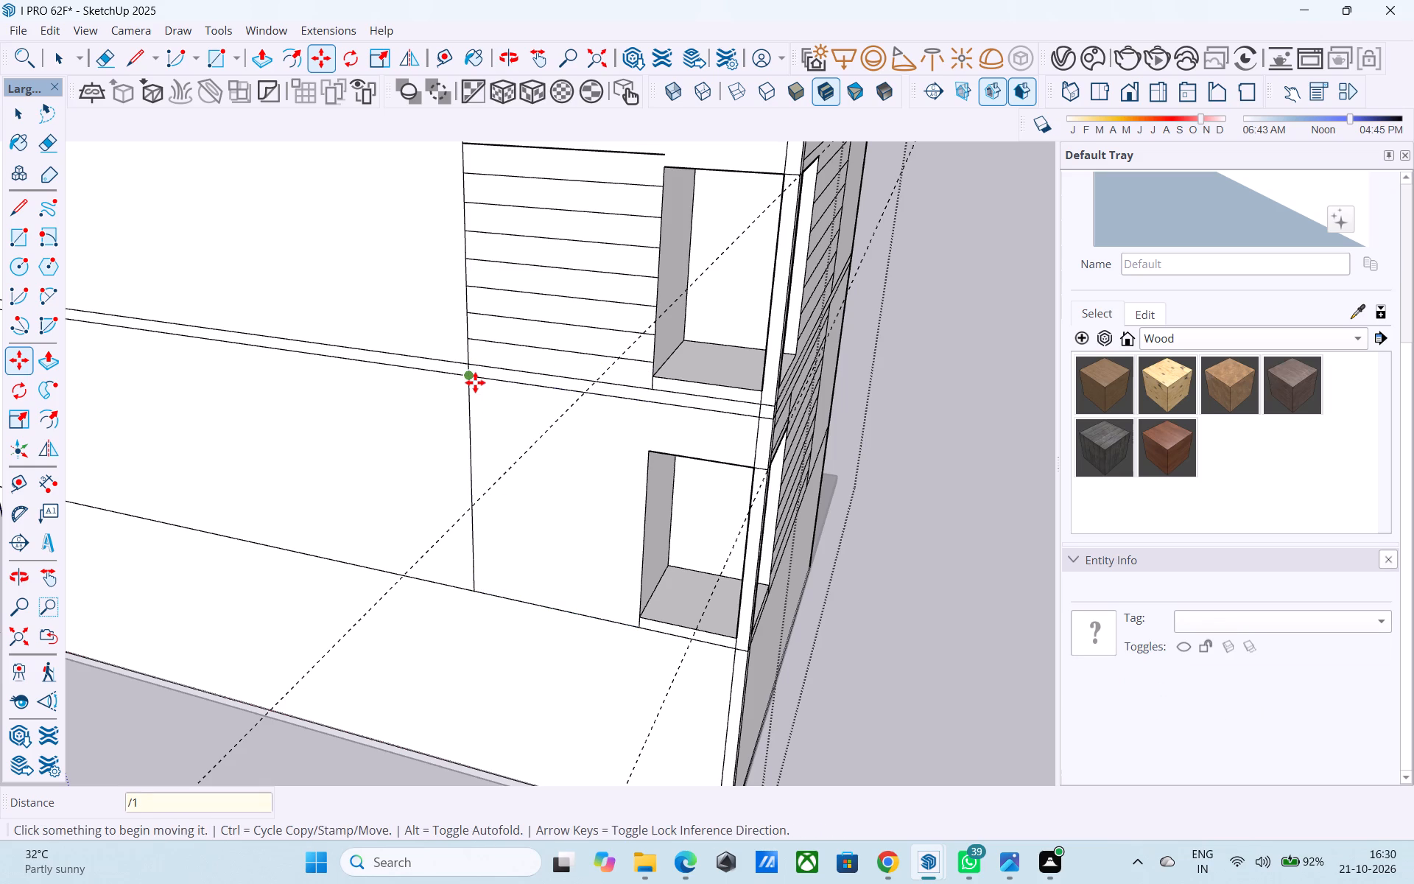
key("0")
key("Return")
Draw a 2' 6" vertical line from the top storey's opening corner to the wall top, closing the ends of the new grooves.
scroll(474, 387, "down", 6)
middle_click_drag(499, 436, 468, 413)
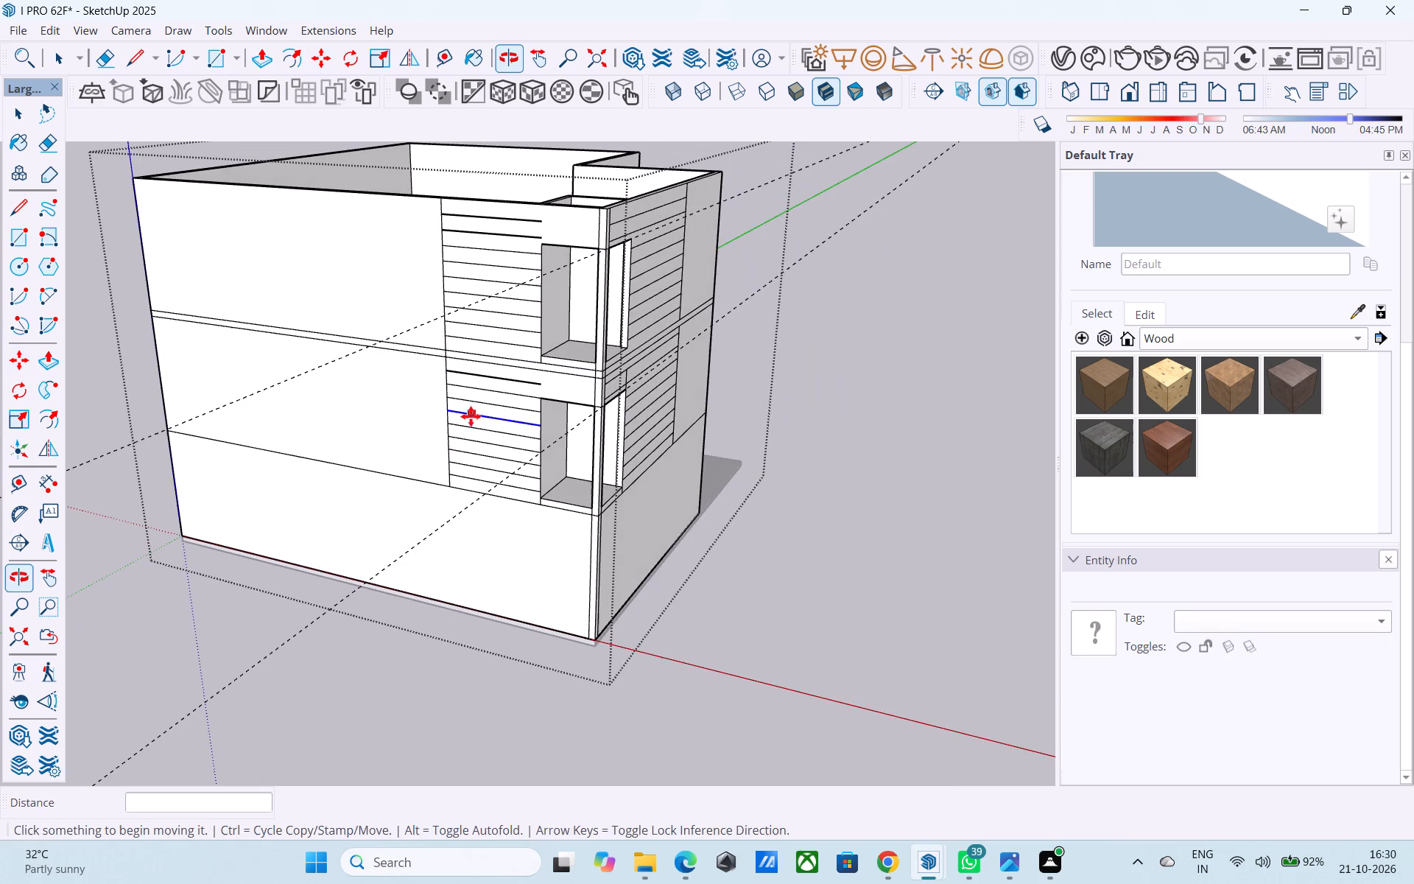
middle_click_drag(504, 441, 569, 516)
scroll(571, 516, "up", 2)
scroll(541, 486, "down", 6)
middle_click_drag(546, 511, 406, 390)
scroll(440, 316, "up", 5)
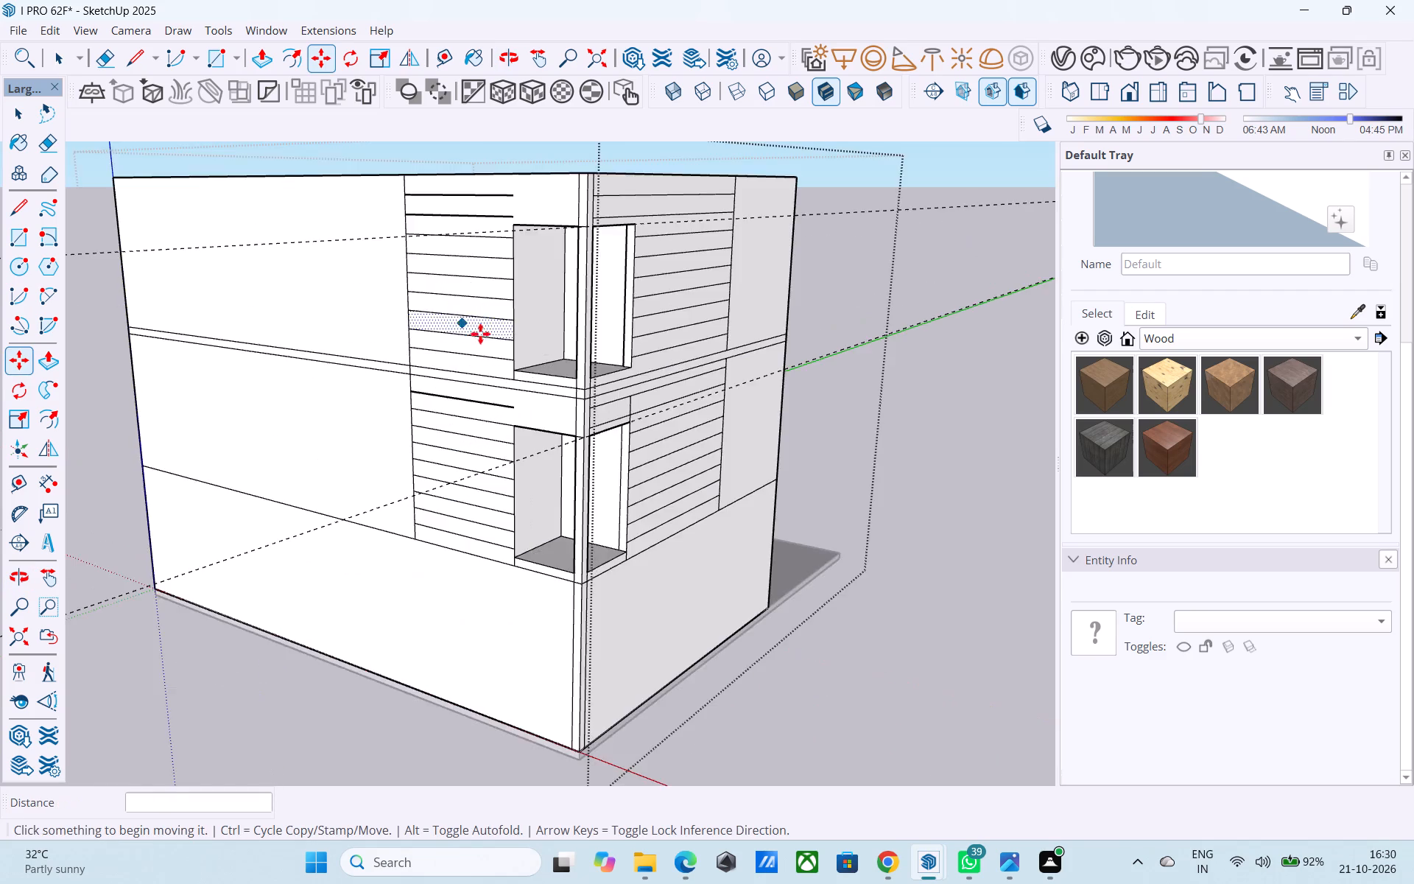
scroll(480, 334, "up", 3)
scroll(474, 362, "down", 5)
middle_click_drag(493, 557, 532, 566)
scroll(566, 300, "up", 5)
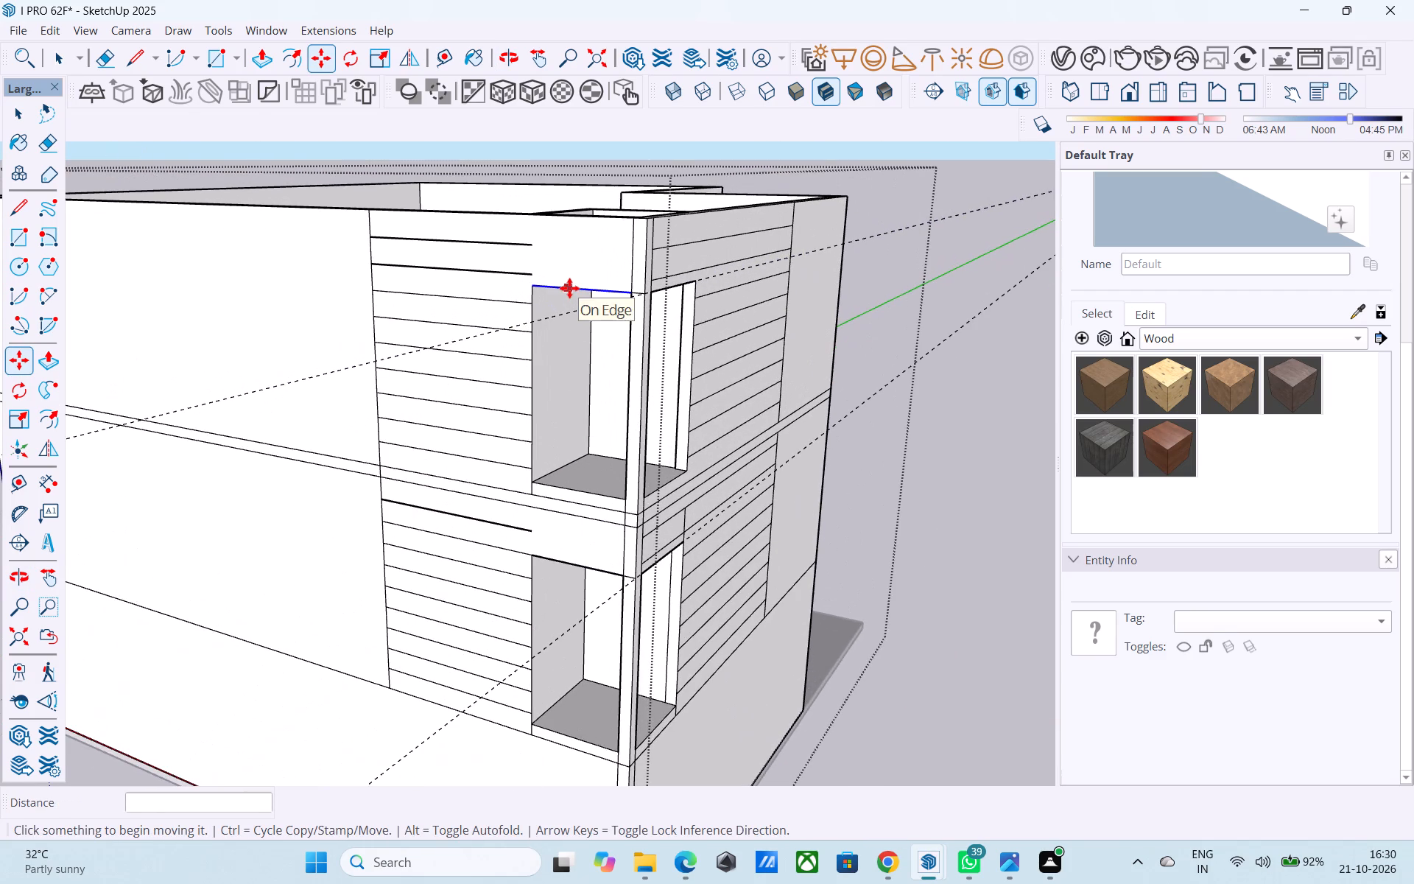
key("l")
scroll(514, 259, "up", 5)
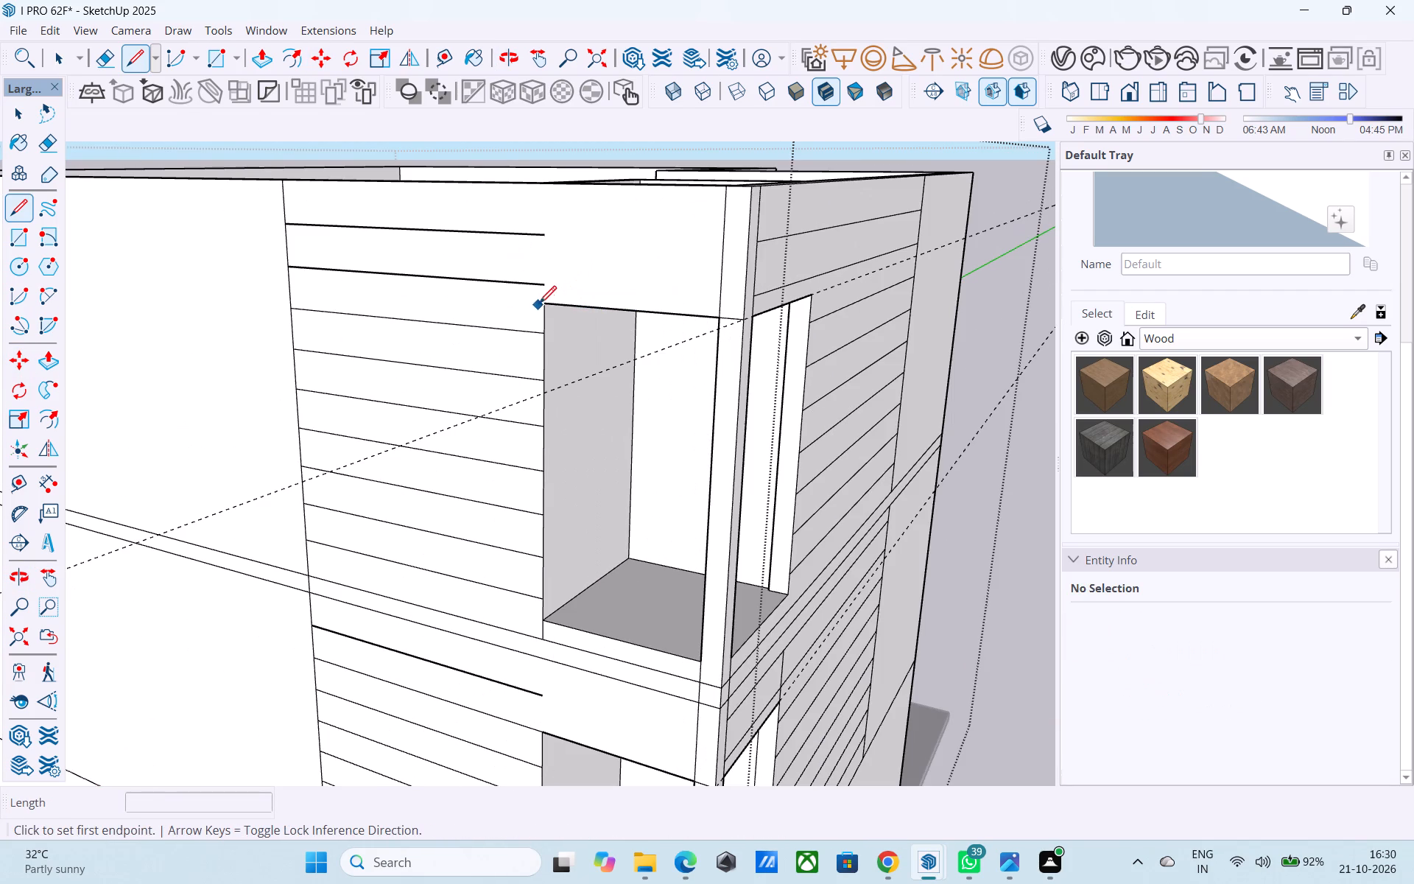
left_click(542, 306)
middle_click_drag(539, 247, 535, 330)
scroll(516, 393, "down", 5)
scroll(546, 279, "up", 8)
left_click(526, 240)
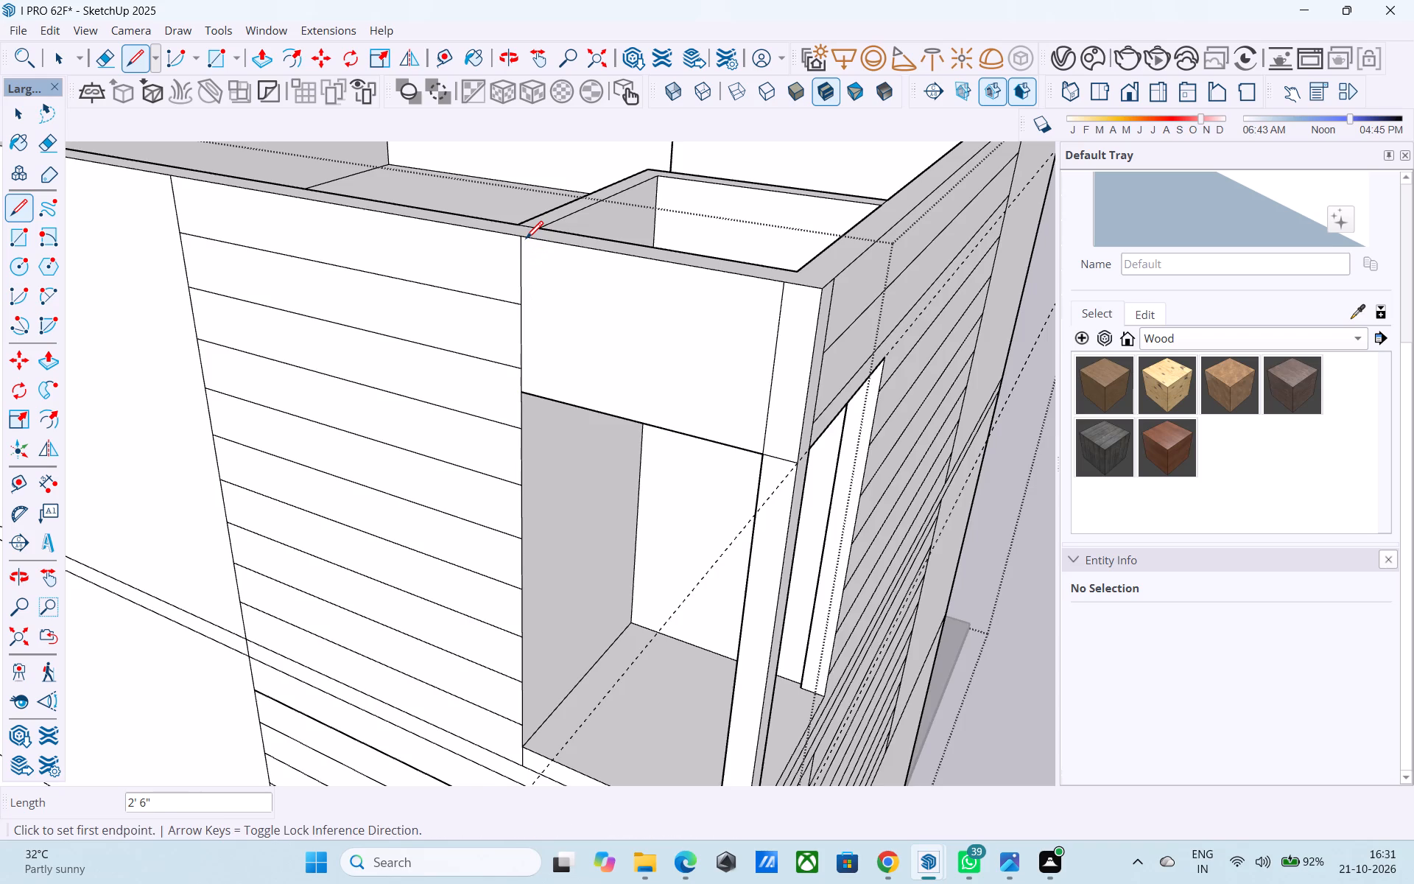
Draw a 2' vertical line from the middle storey's opening corner up to the slab line, closing the new groove panel.
scroll(527, 238, "down", 6)
scroll(526, 658, "down", 3)
scroll(525, 659, "up", 11)
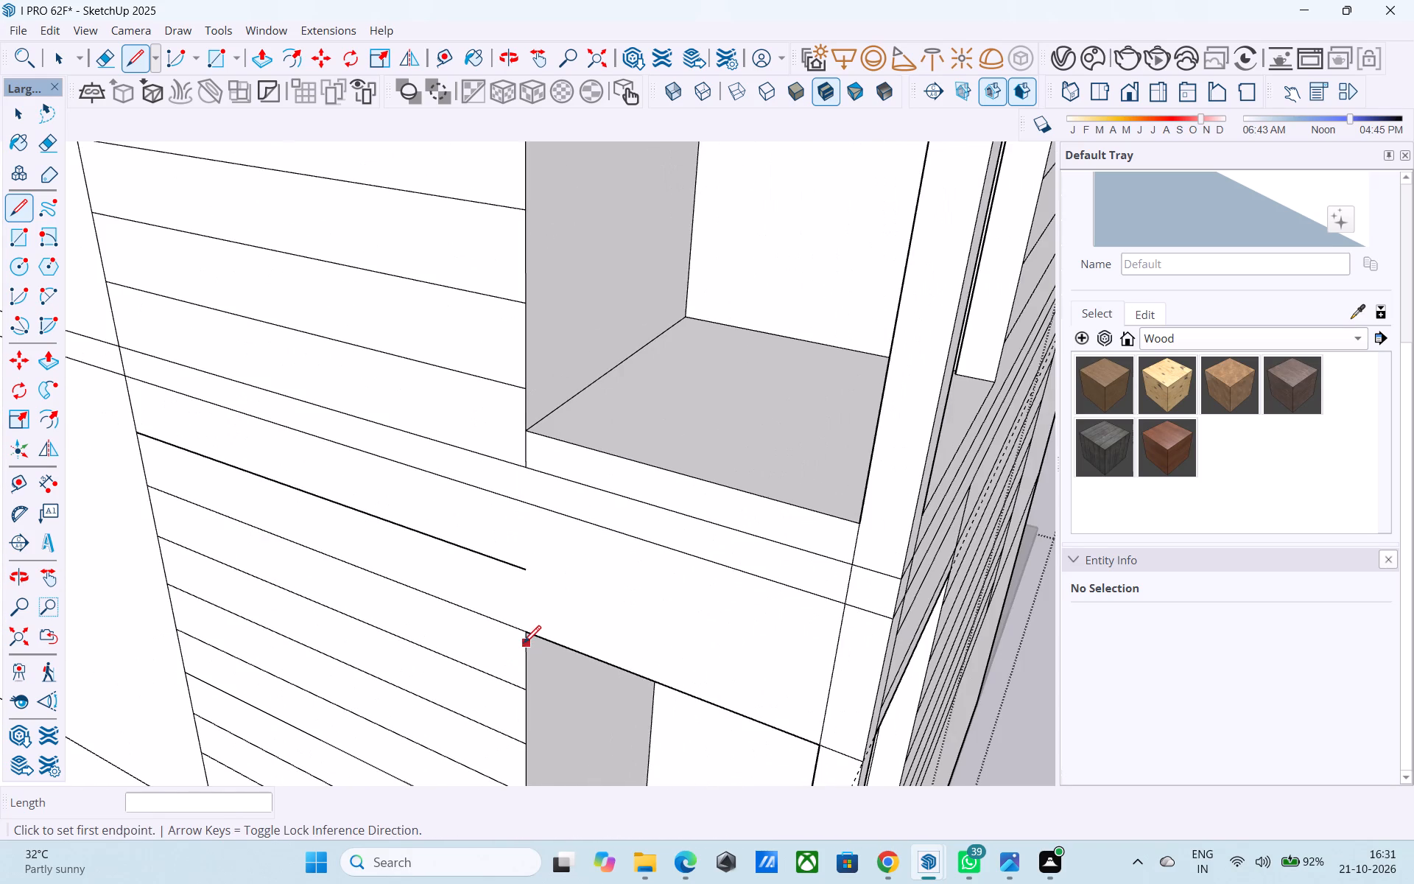
left_click(527, 635)
left_click(524, 505)
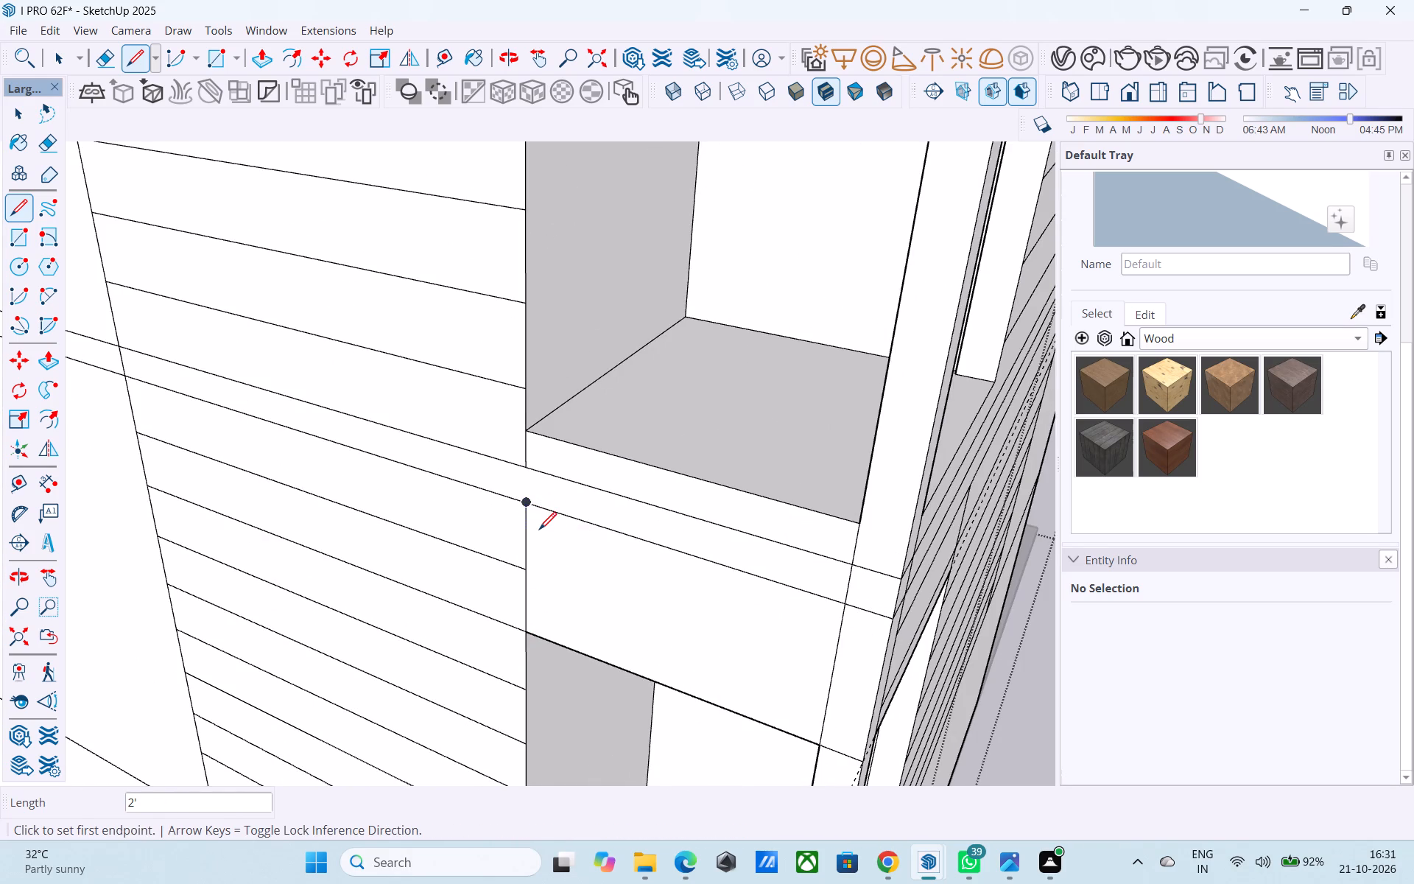
Draw a vertical line on the wider grooved façade from the top storey's opening corner up to the wall top.
scroll(541, 536, "down", 6)
middle_click_drag(538, 547, 502, 454)
scroll(499, 521, "down", 7)
scroll(497, 548, "up", 1)
scroll(495, 547, "down", 4)
middle_click_drag(476, 546, 390, 504)
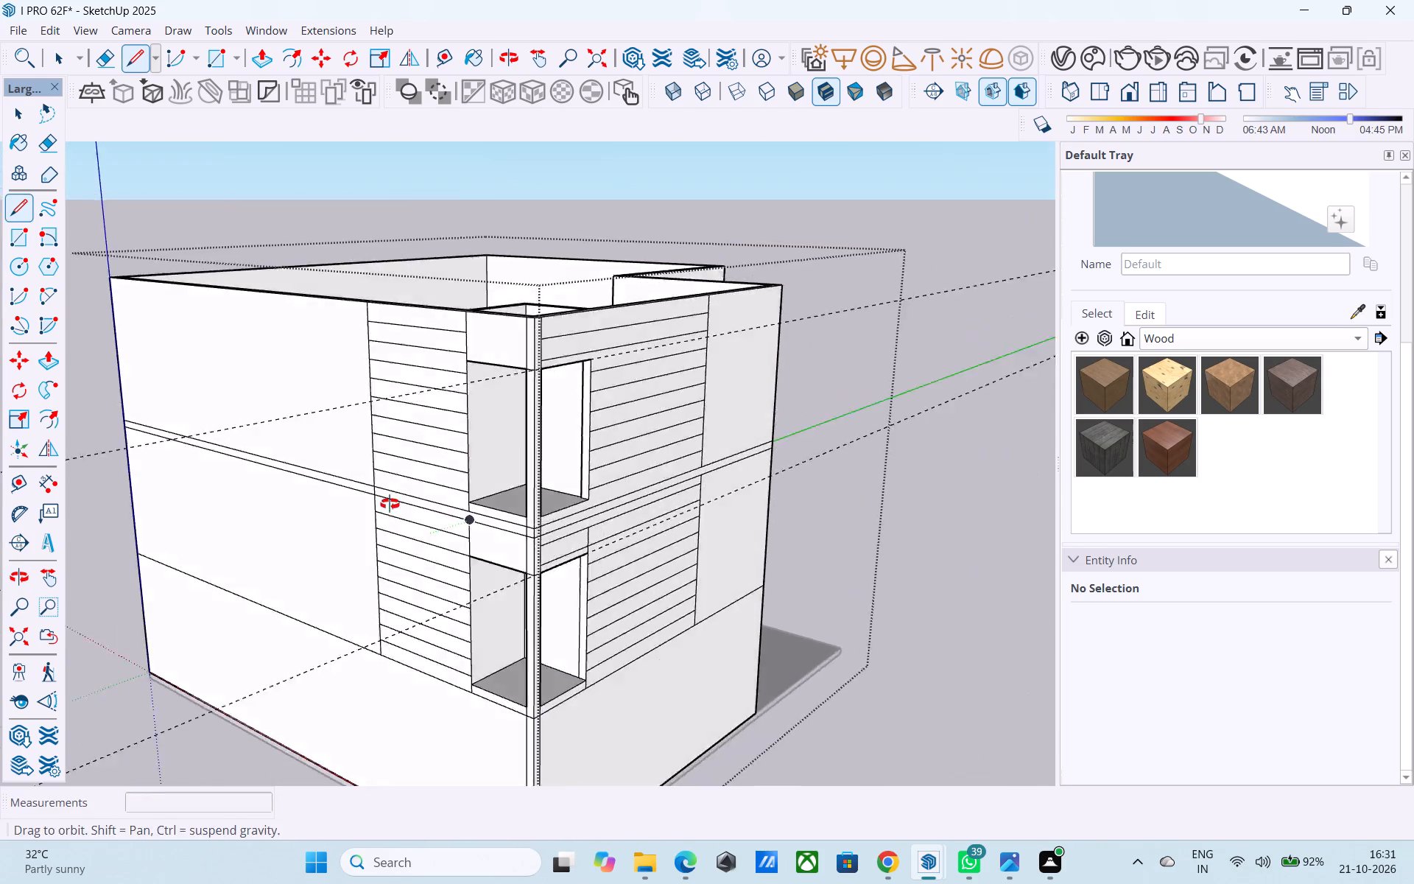
middle_click_drag(390, 504, 333, 483)
middle_click_drag(327, 477, 403, 527)
scroll(442, 343, "up", 13)
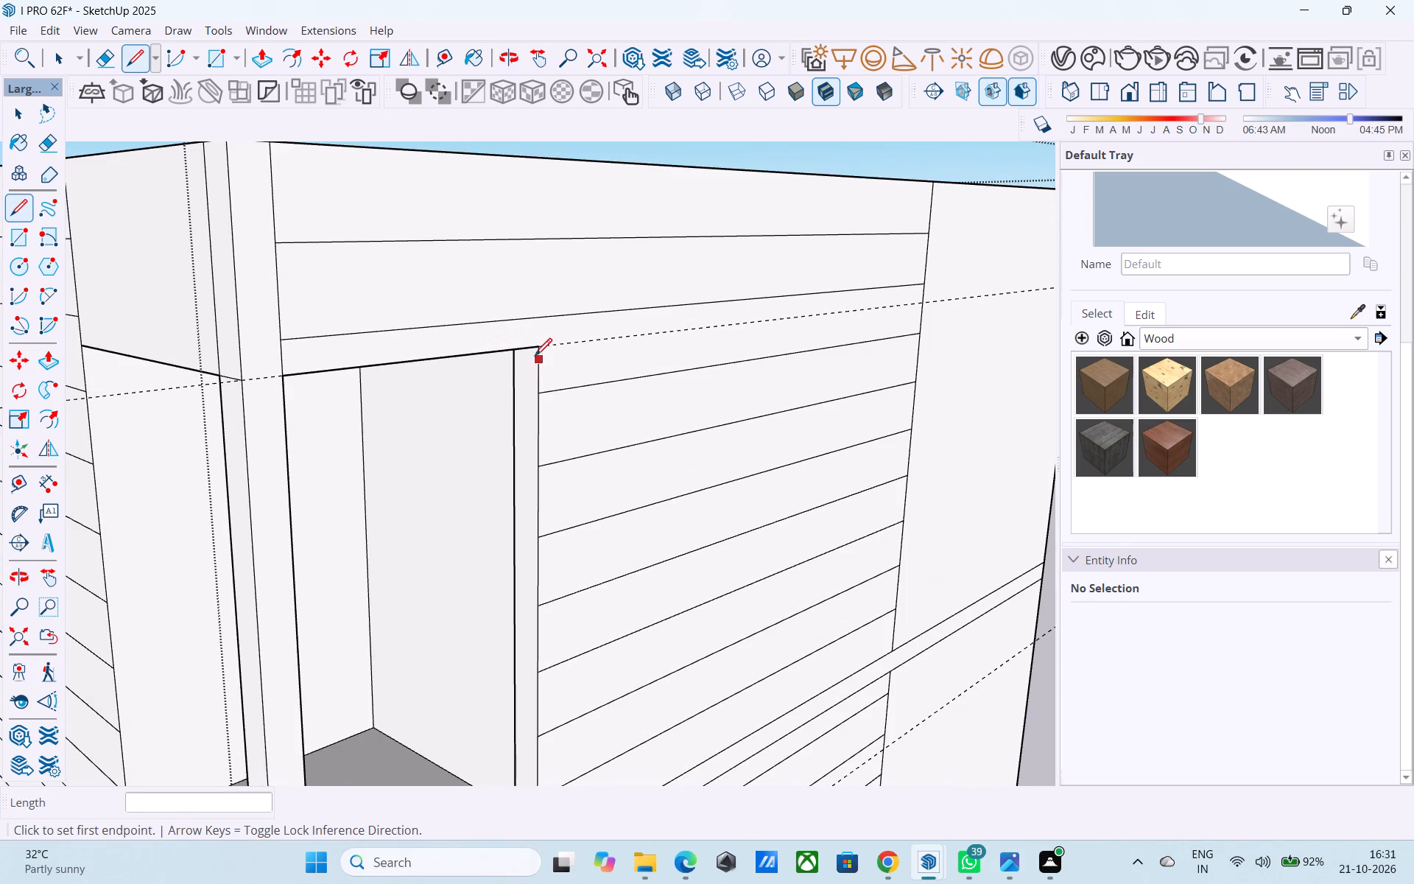
left_click(536, 352)
left_click(541, 161)
scroll(530, 175, "down", 4)
scroll(527, 179, "up", 1)
scroll(527, 179, "down", 1)
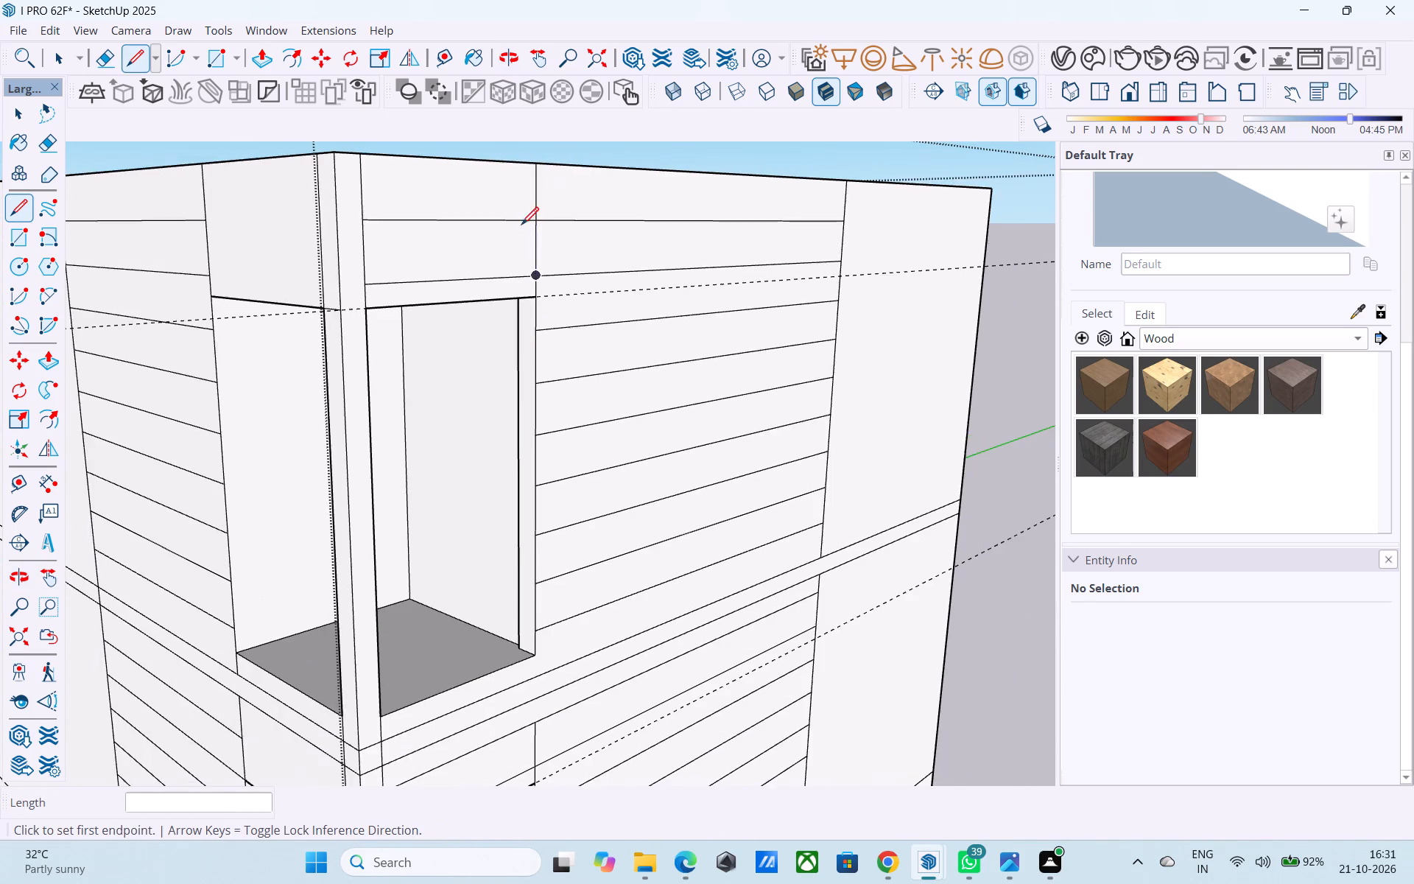
Erase the slab lines and the middle storey's uppermost groove segment around the corner between the two openings, including across the corner post.
scroll(521, 245, "down", 6)
scroll(520, 540, "down", 7)
scroll(504, 580, "up", 6)
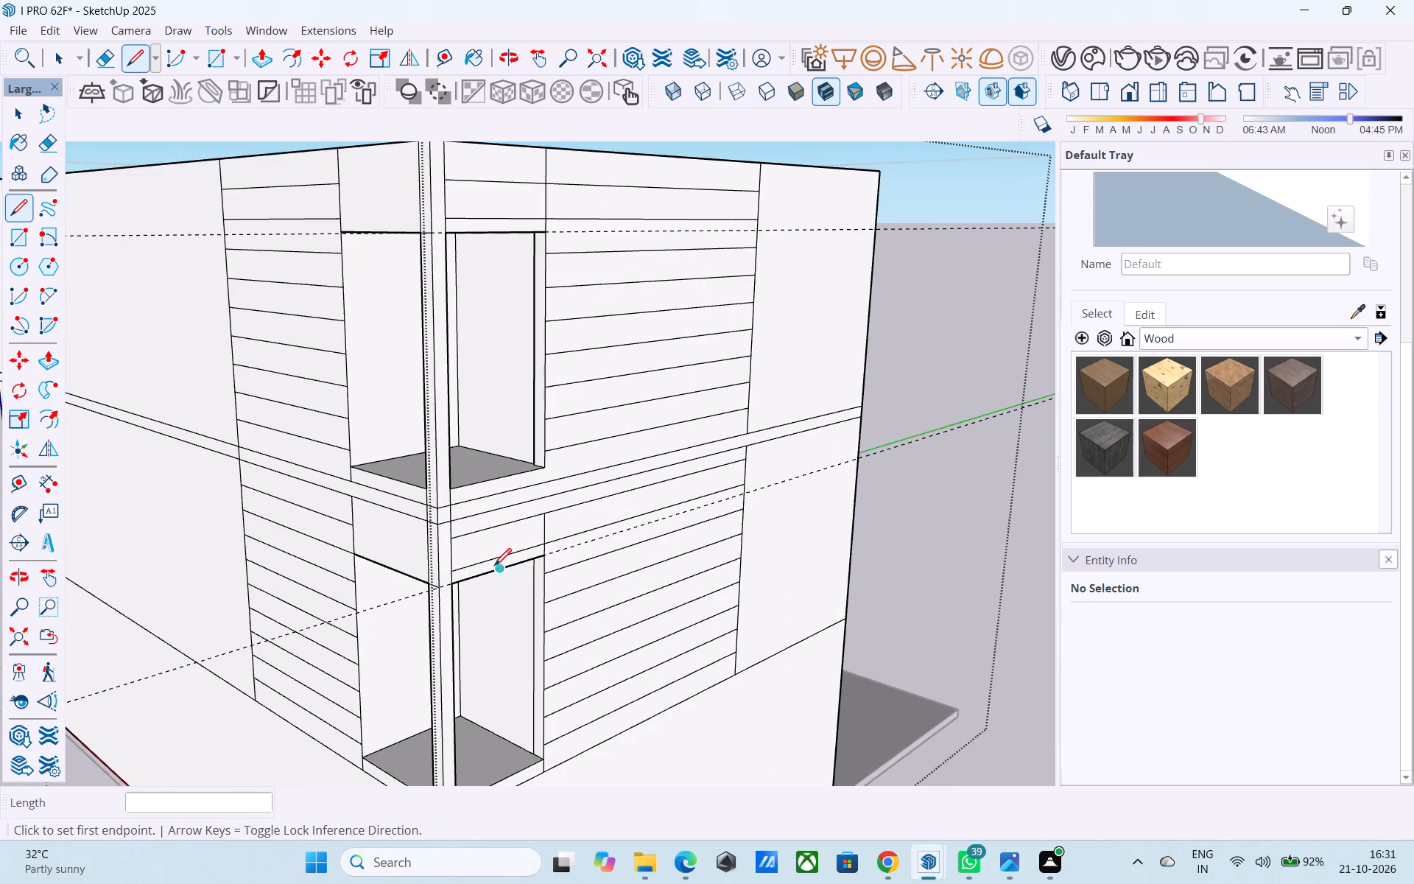
scroll(456, 533, "up", 17)
middle_click_drag(461, 537, 380, 483)
scroll(381, 484, "down", 6)
middle_click_drag(380, 483, 391, 492)
middle_click_drag(515, 549, 531, 569)
key("e")
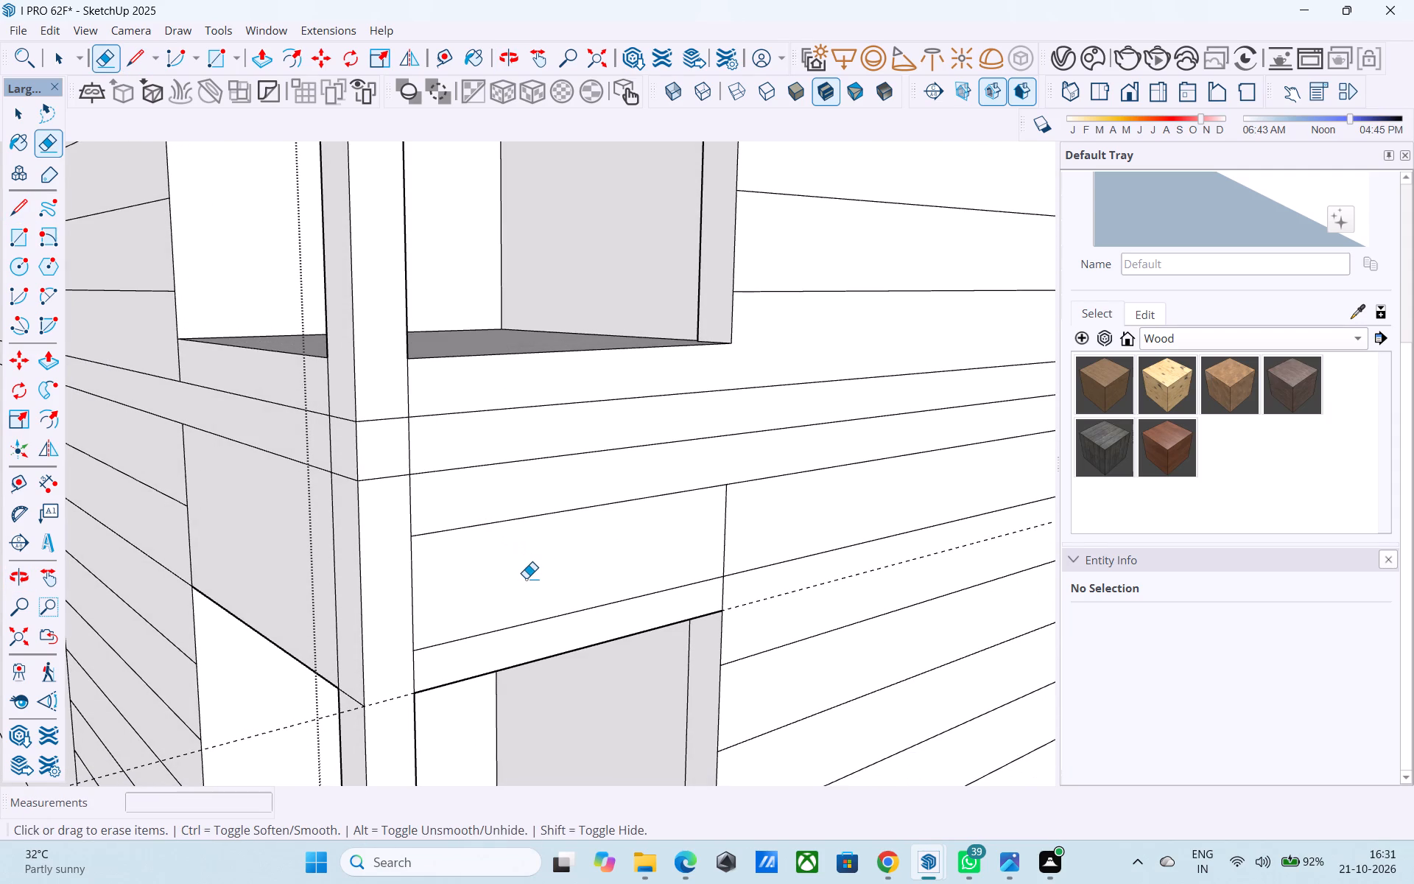
scroll(479, 529, "down", 5)
middle_click_drag(474, 525, 534, 566)
scroll(347, 474, "up", 5)
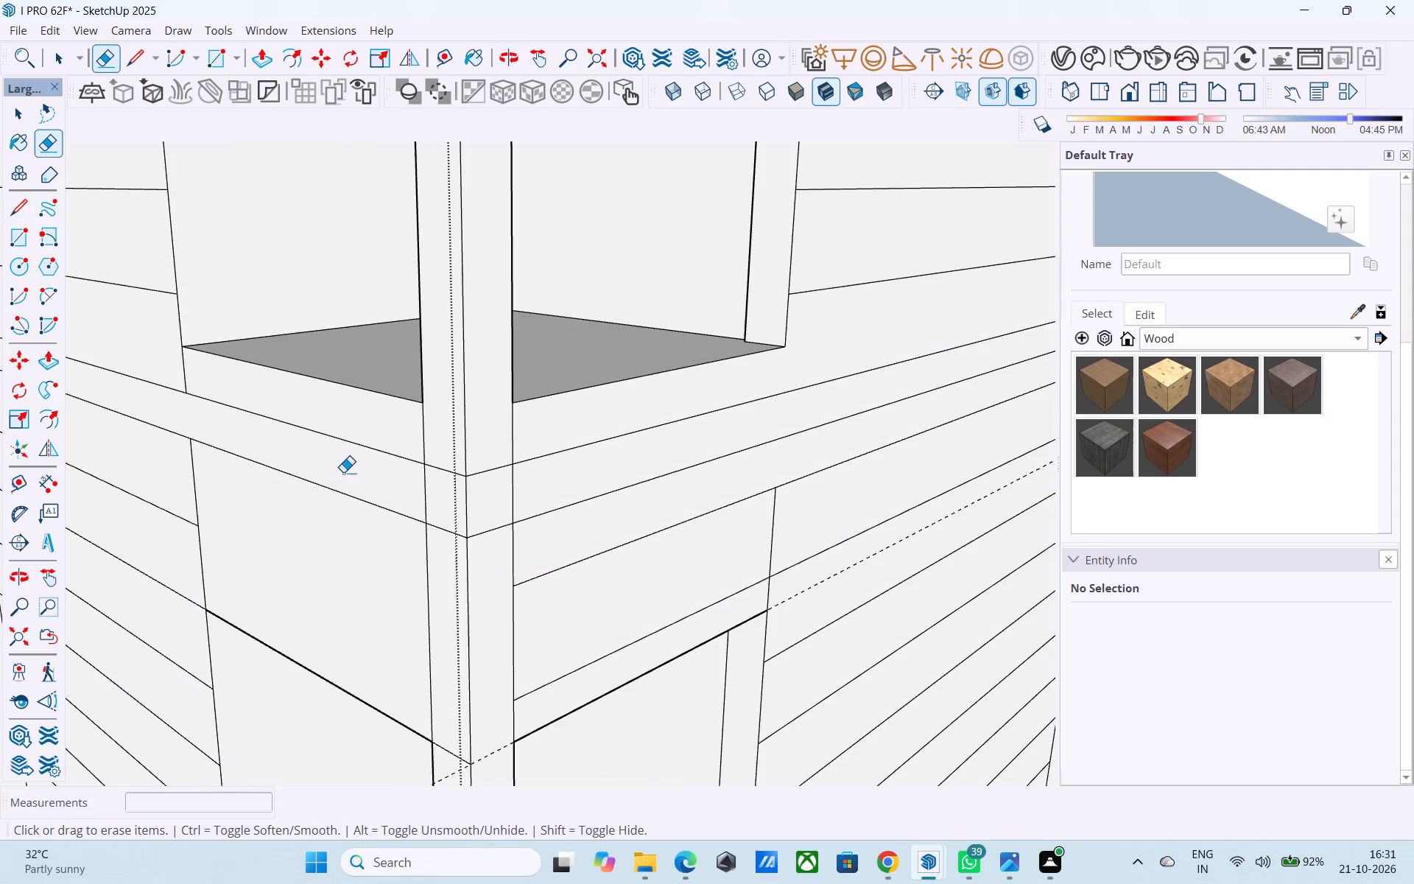
left_click_drag(331, 491, 328, 517)
left_click_drag(325, 428, 332, 449)
left_click(519, 460)
left_click_drag(531, 491, 560, 546)
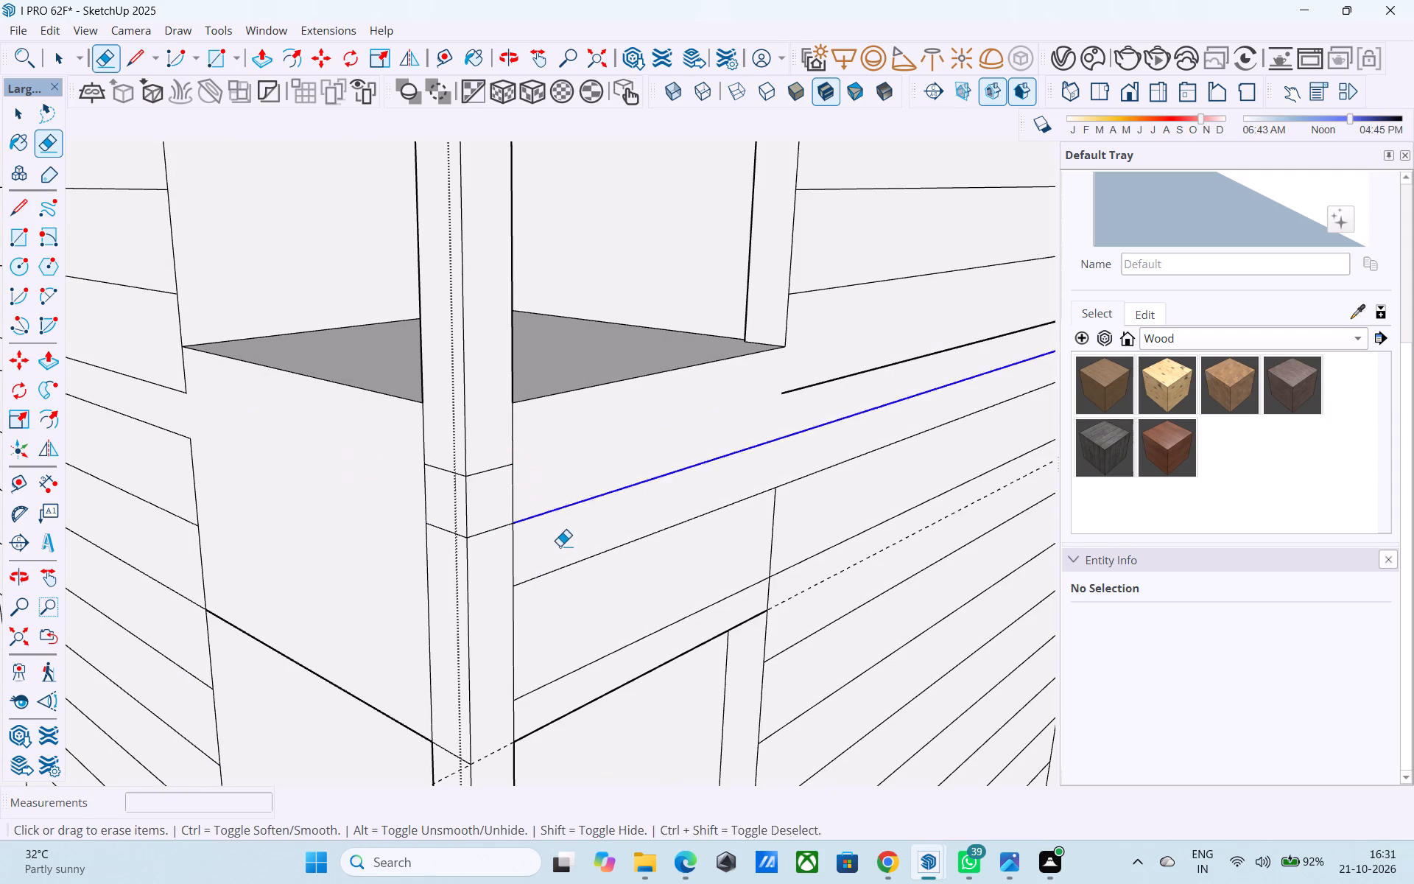
left_click_drag(560, 546, 560, 547)
left_click_drag(564, 545, 596, 617)
left_click_drag(504, 532, 504, 563)
left_click_drag(483, 469, 482, 477)
left_click_drag(480, 517, 509, 564)
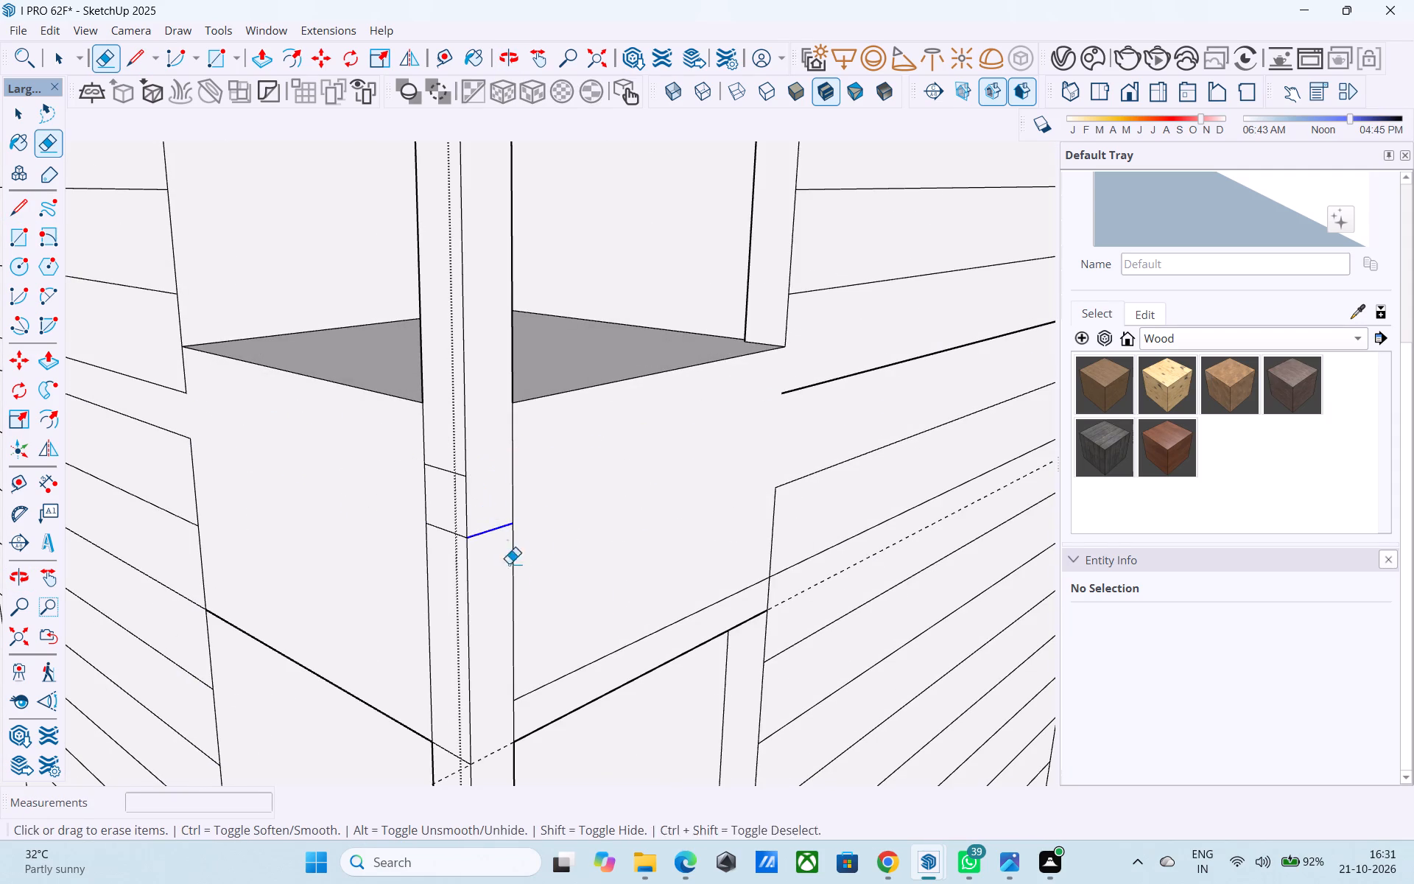
left_click_drag(509, 564, 513, 586)
left_click_drag(444, 527, 457, 551)
left_click(449, 472)
scroll(457, 543, "down", 8)
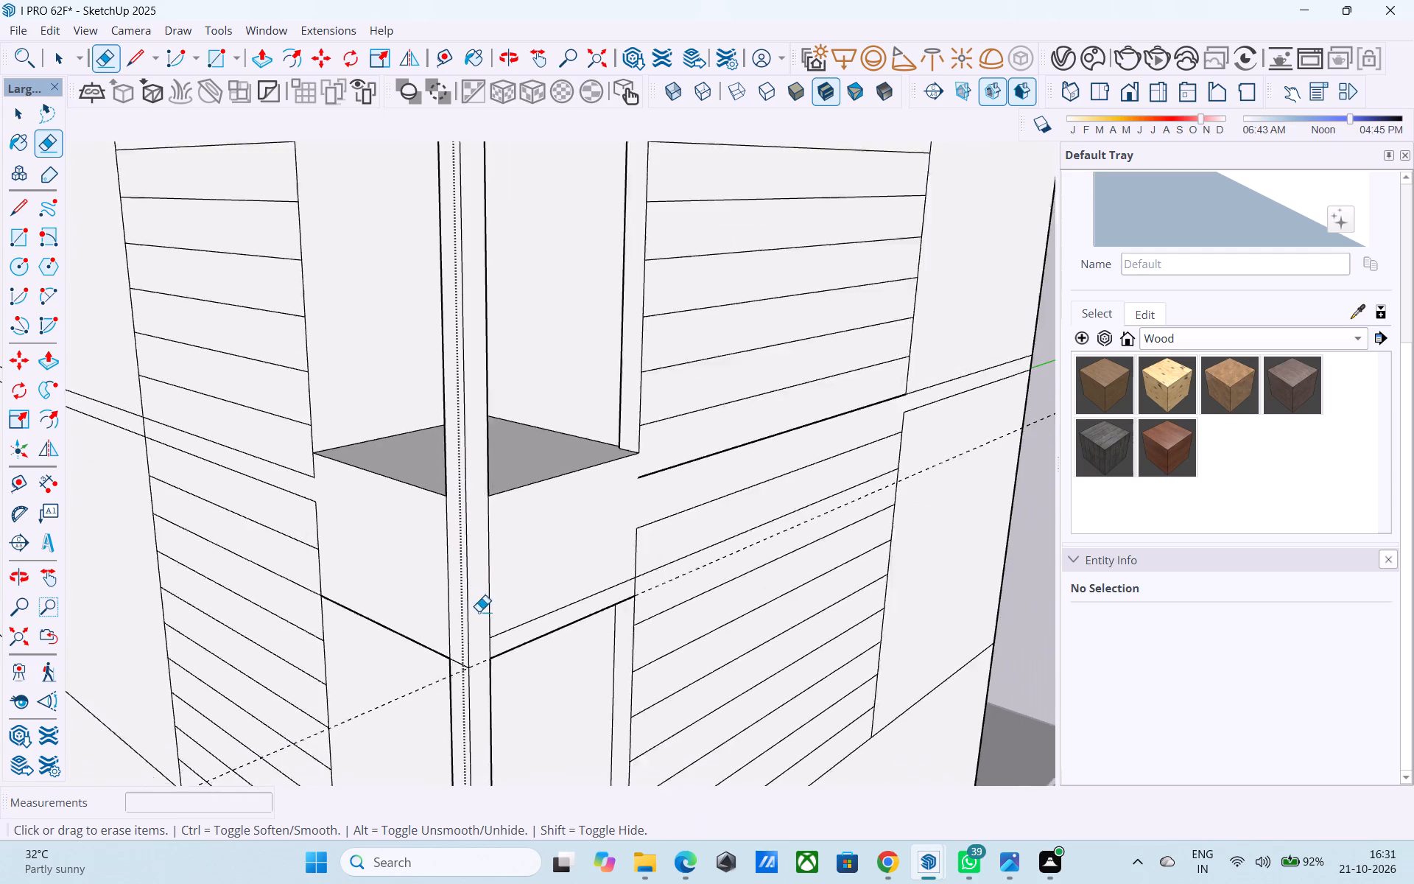
Erase the remaining horizontal groove line across the band between the two corner openings on the wider grooved façade.
scroll(479, 611, "down", 8)
middle_click_drag(476, 656, 475, 566)
scroll(503, 478, "up", 13)
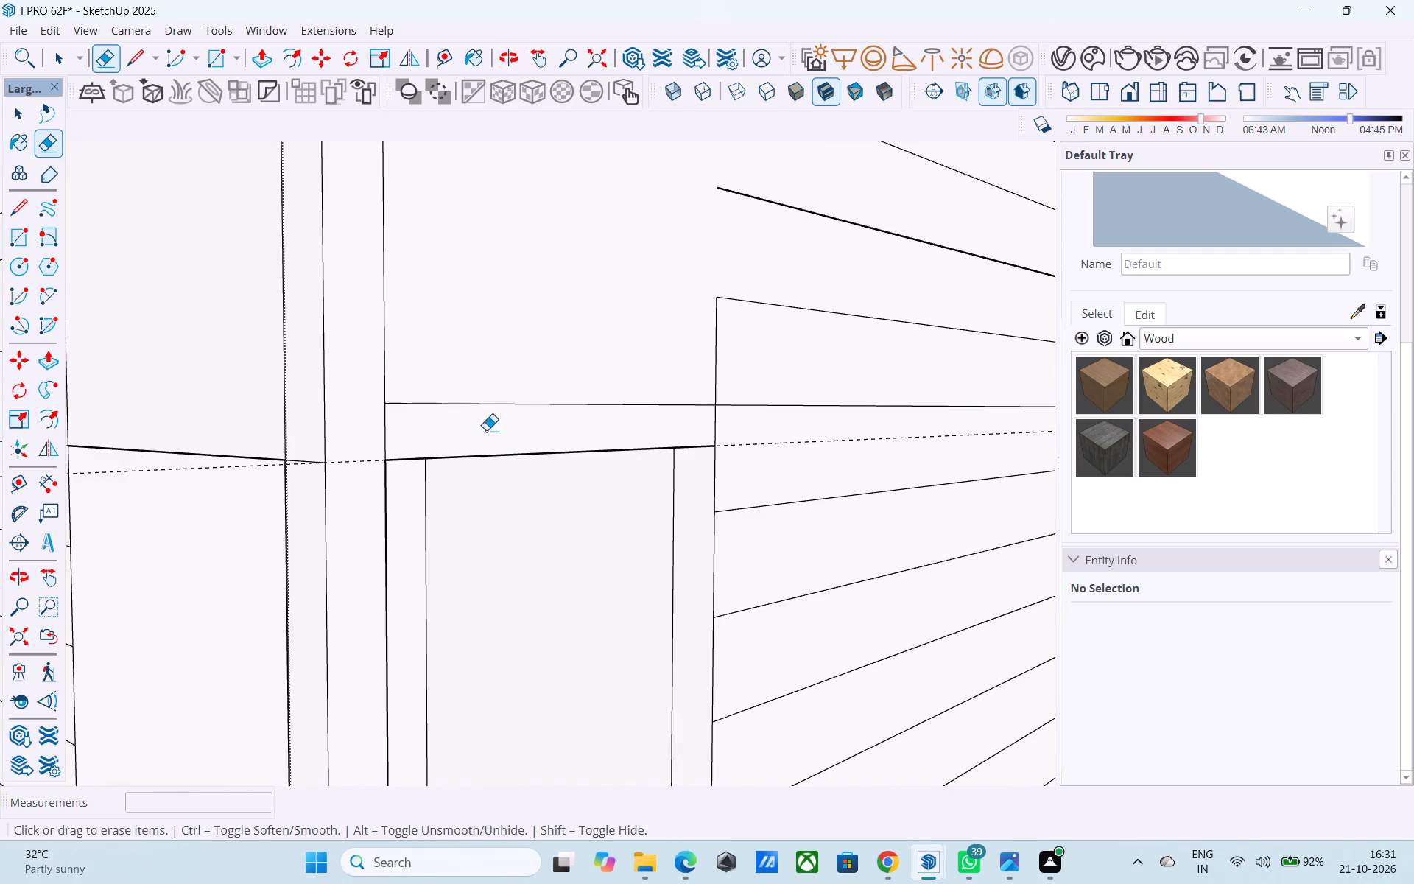
left_click_drag(484, 428, 482, 387)
Examine both grooved façades and the corner between the stacked openings from several angles.
scroll(503, 385, "down", 8)
middle_click_drag(634, 510, 345, 457)
scroll(353, 457, "down", 5)
middle_click_drag(360, 477, 699, 528)
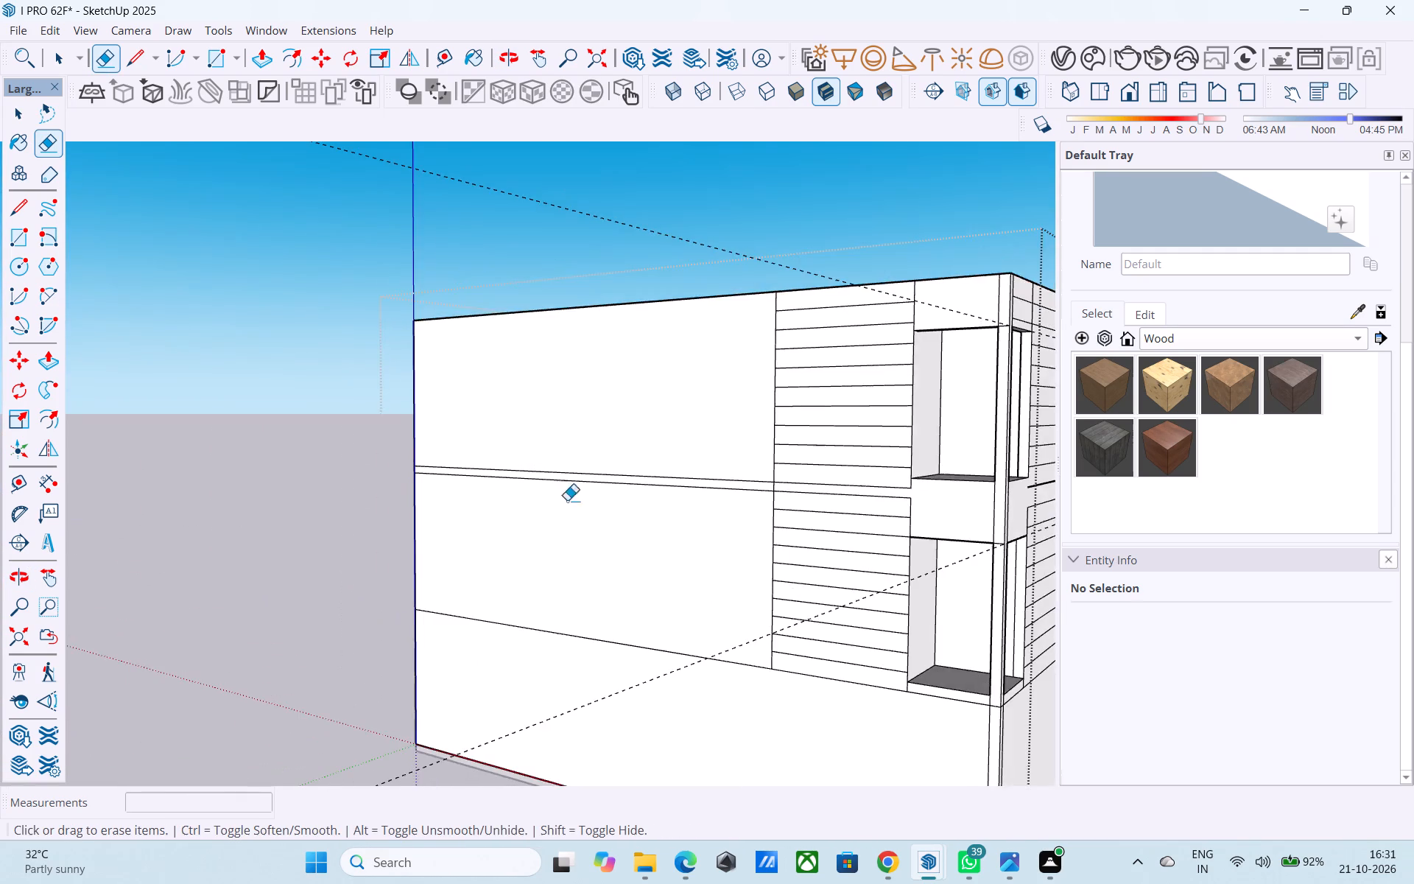
scroll(336, 474, "down", 10)
scroll(585, 445, "up", 9)
middle_click_drag(616, 480, 406, 460)
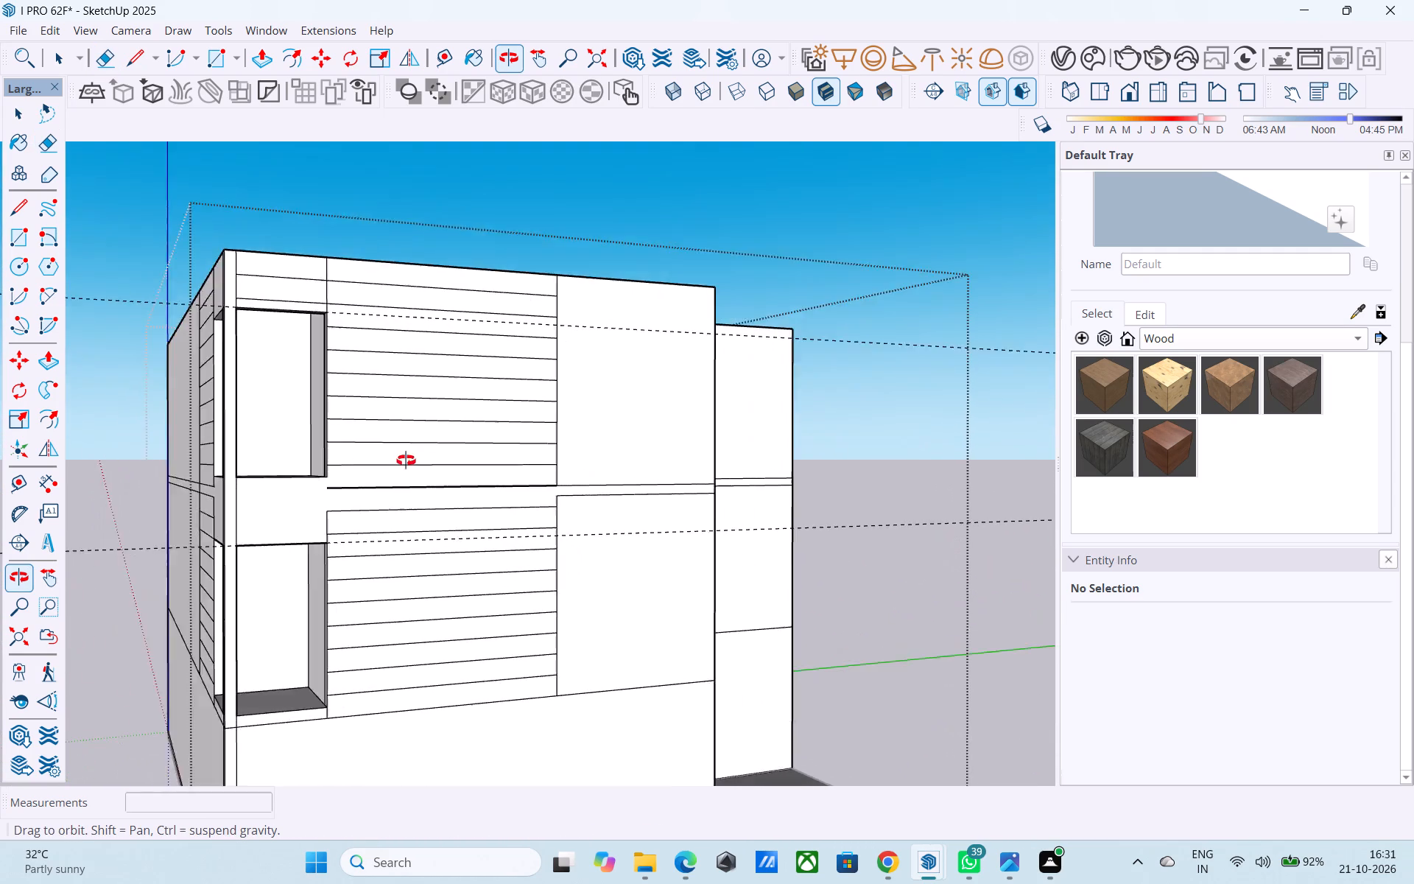
middle_click_drag(406, 460, 585, 606)
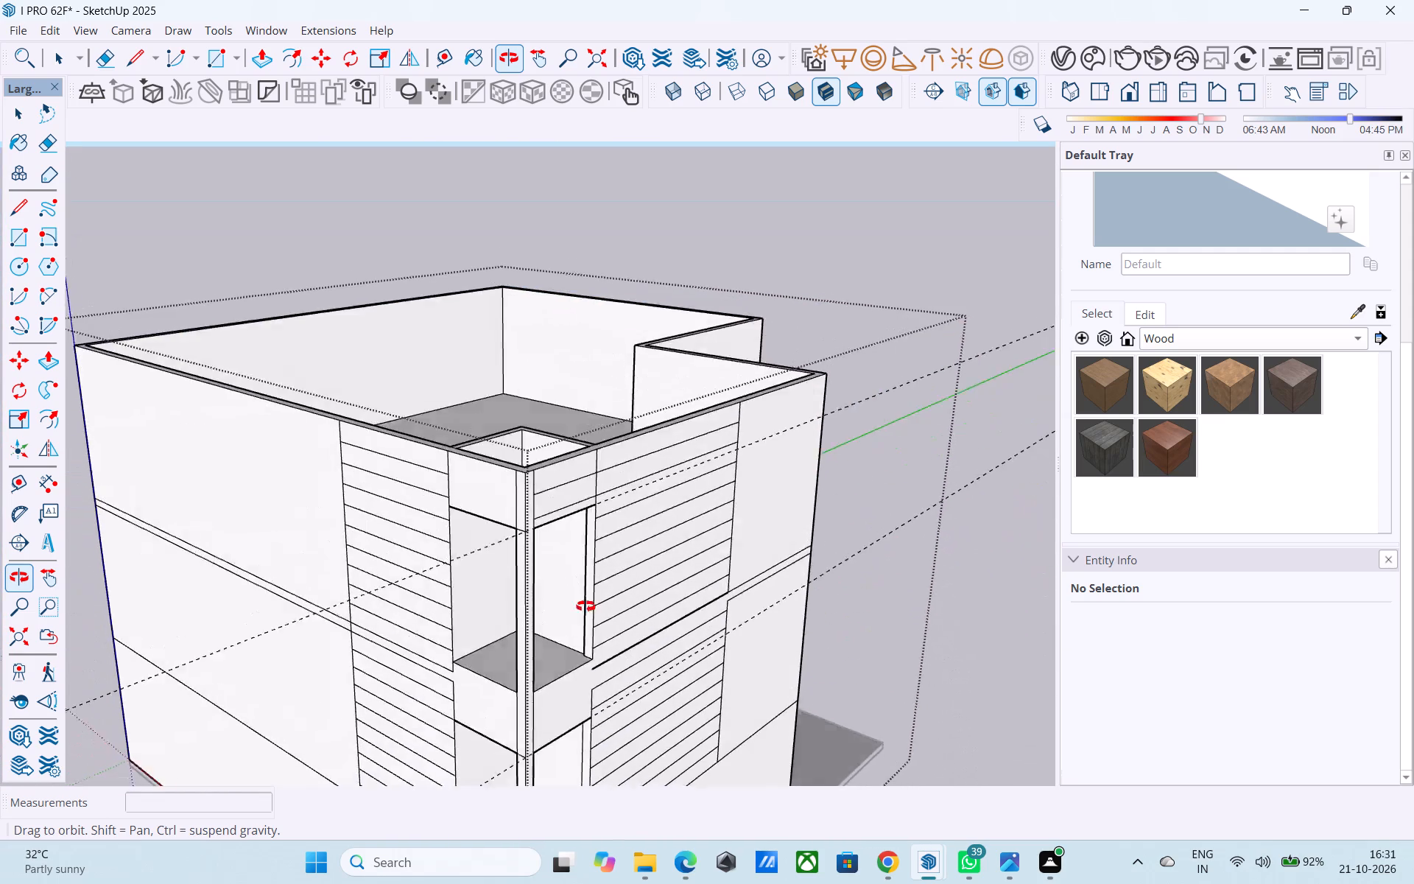
middle_click_drag(585, 606, 588, 656)
scroll(566, 475, "down", 6)
scroll(552, 536, "down", 1)
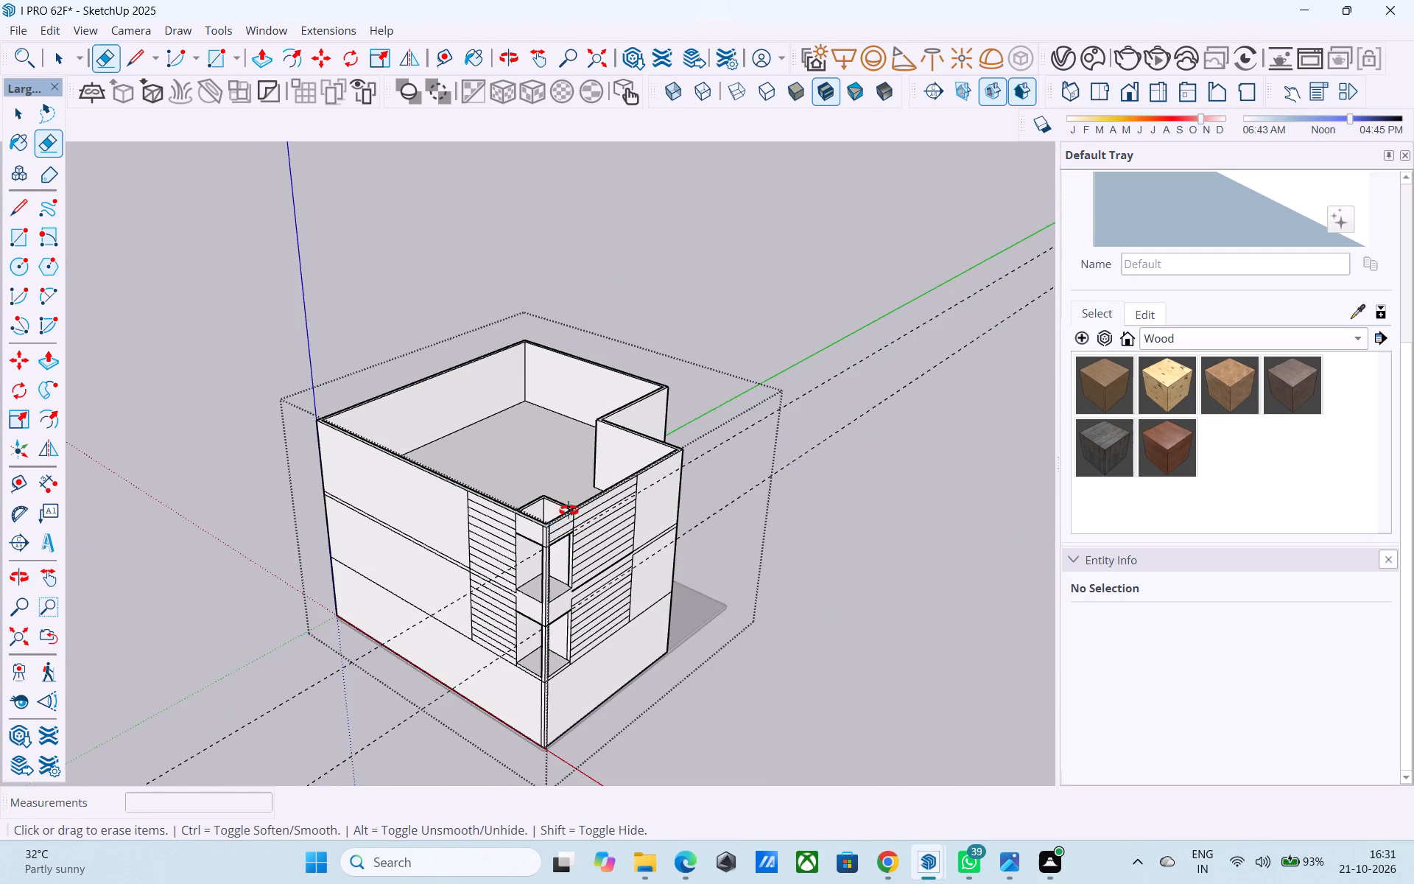
middle_click_drag(569, 511, 549, 416)
scroll(485, 414, "up", 6)
scroll(471, 376, "down", 6)
middle_click_drag(503, 576, 429, 425)
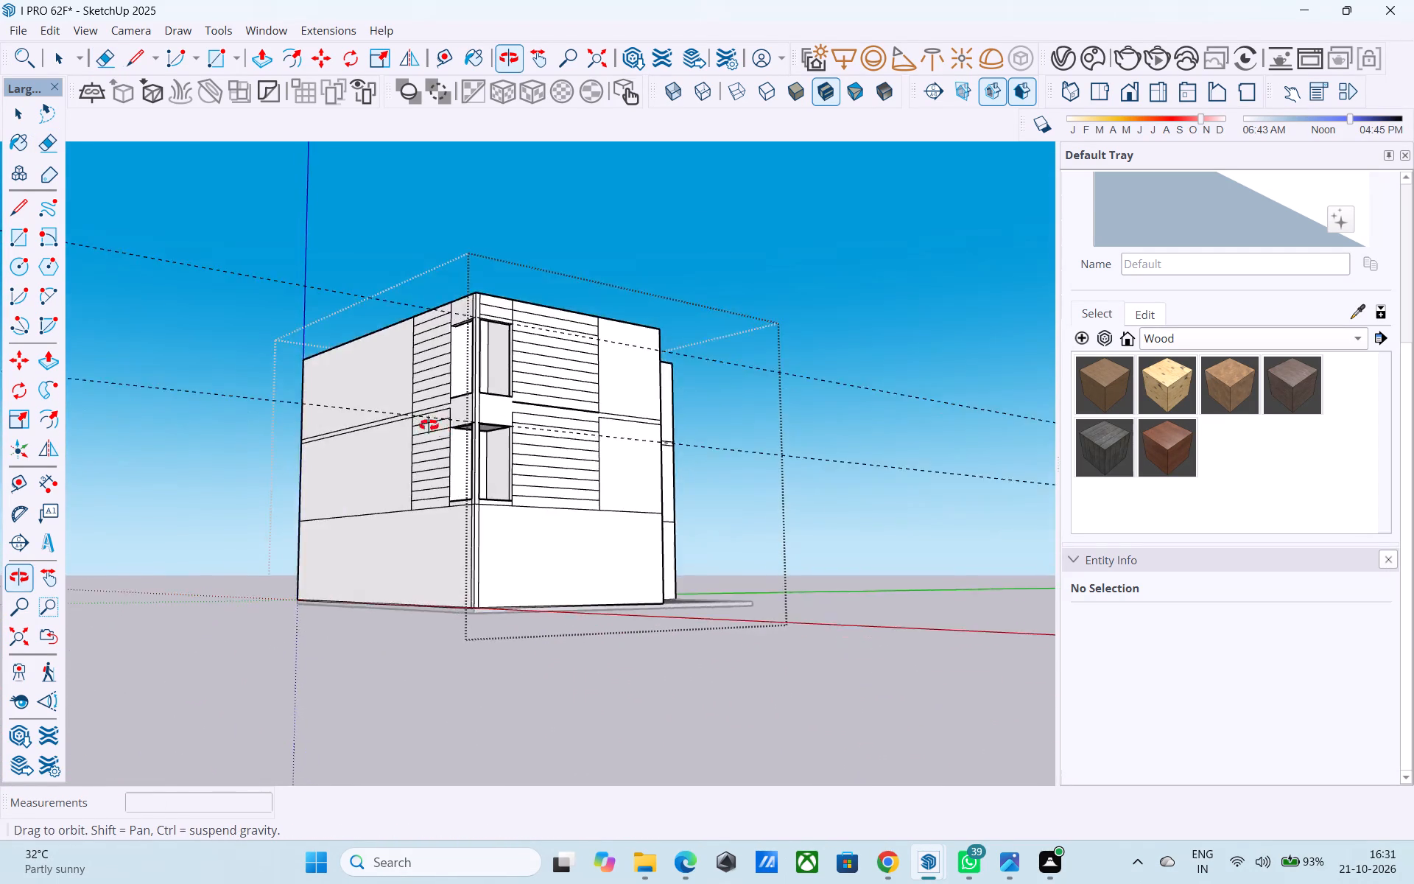
middle_click_drag(429, 425, 309, 455)
scroll(373, 329, "up", 10)
middle_click_drag(382, 339, 250, 384)
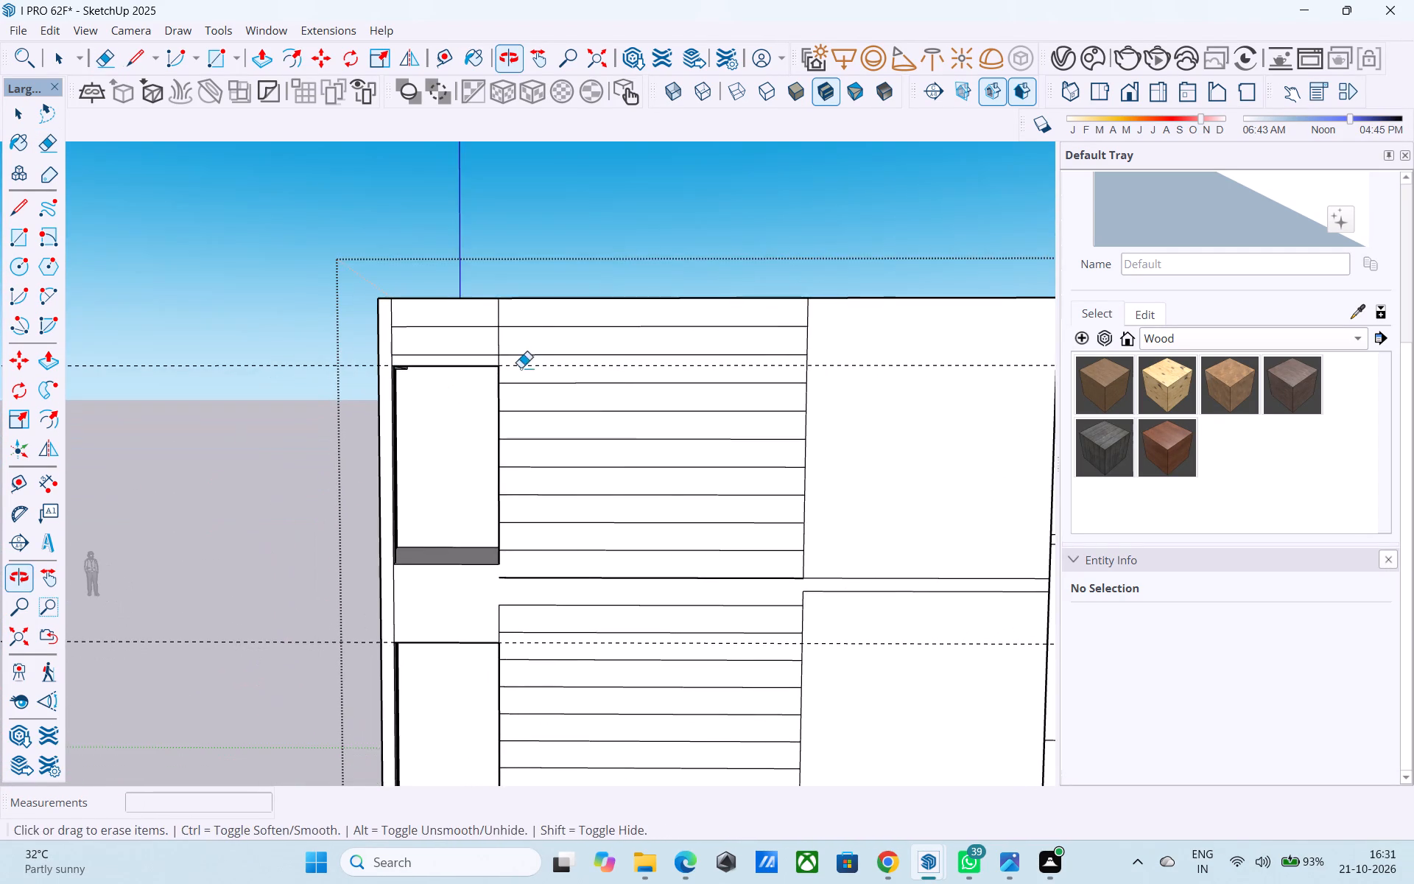
scroll(503, 329, "up", 1)
middle_click_drag(449, 305, 907, 276)
scroll(912, 275, "down", 3)
middle_click_drag(692, 343, 840, 331)
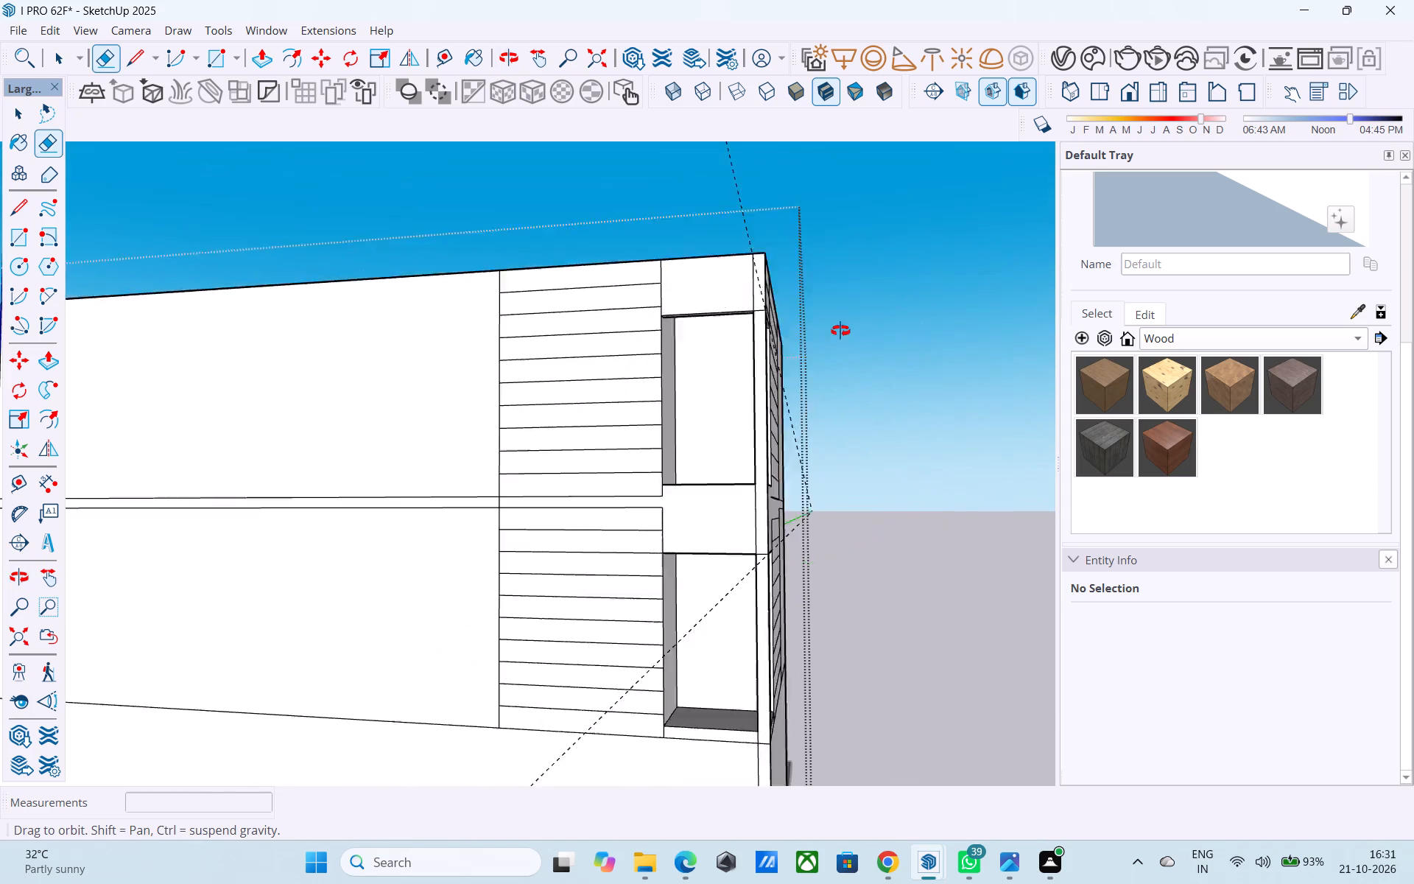
middle_click_drag(840, 331, 422, 403)
scroll(879, 323, "down", 4)
middle_click_drag(497, 363, 692, 475)
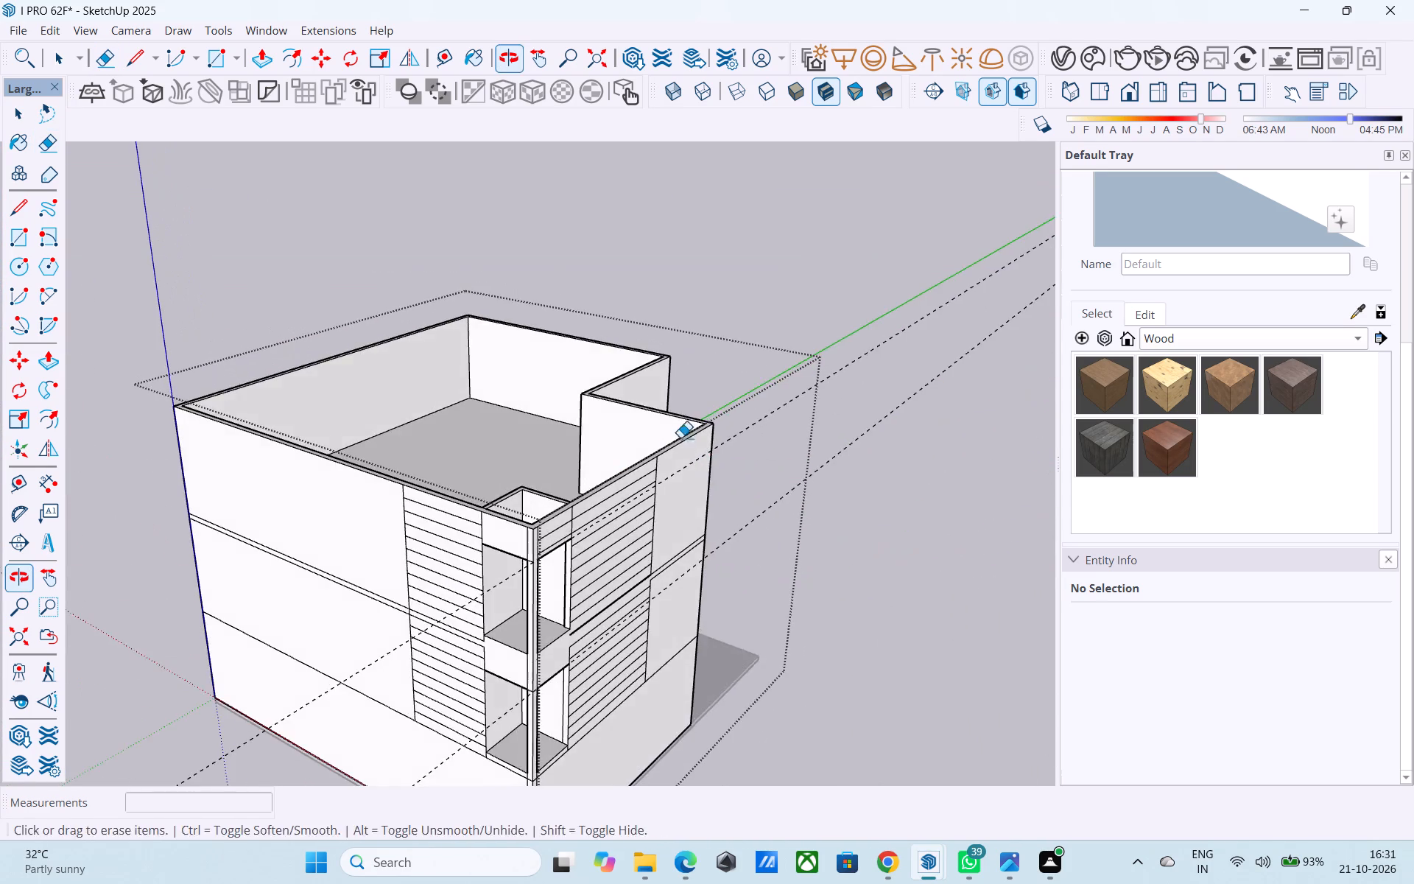
middle_click_drag(675, 436, 578, 477)
scroll(634, 410, "down", 4)
middle_click_drag(721, 435, 634, 471)
scroll(840, 397, "down", 4)
scroll(628, 541, "up", 1)
middle_click_drag(627, 541, 653, 351)
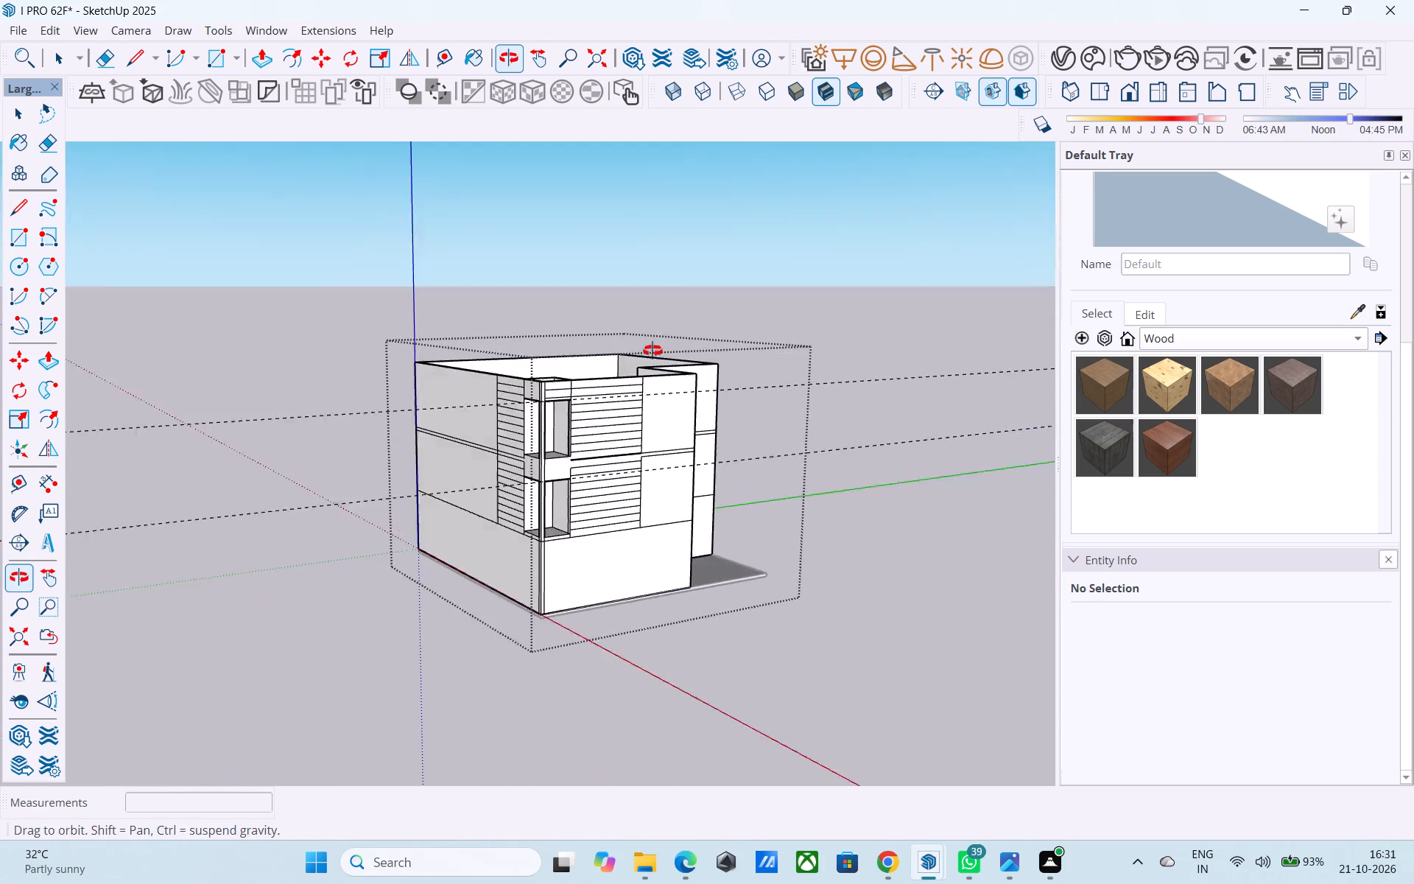
middle_click_drag(653, 351, 654, 343)
scroll(577, 420, "up", 11)
scroll(552, 500, "down", 2)
middle_click_drag(557, 555, 481, 505)
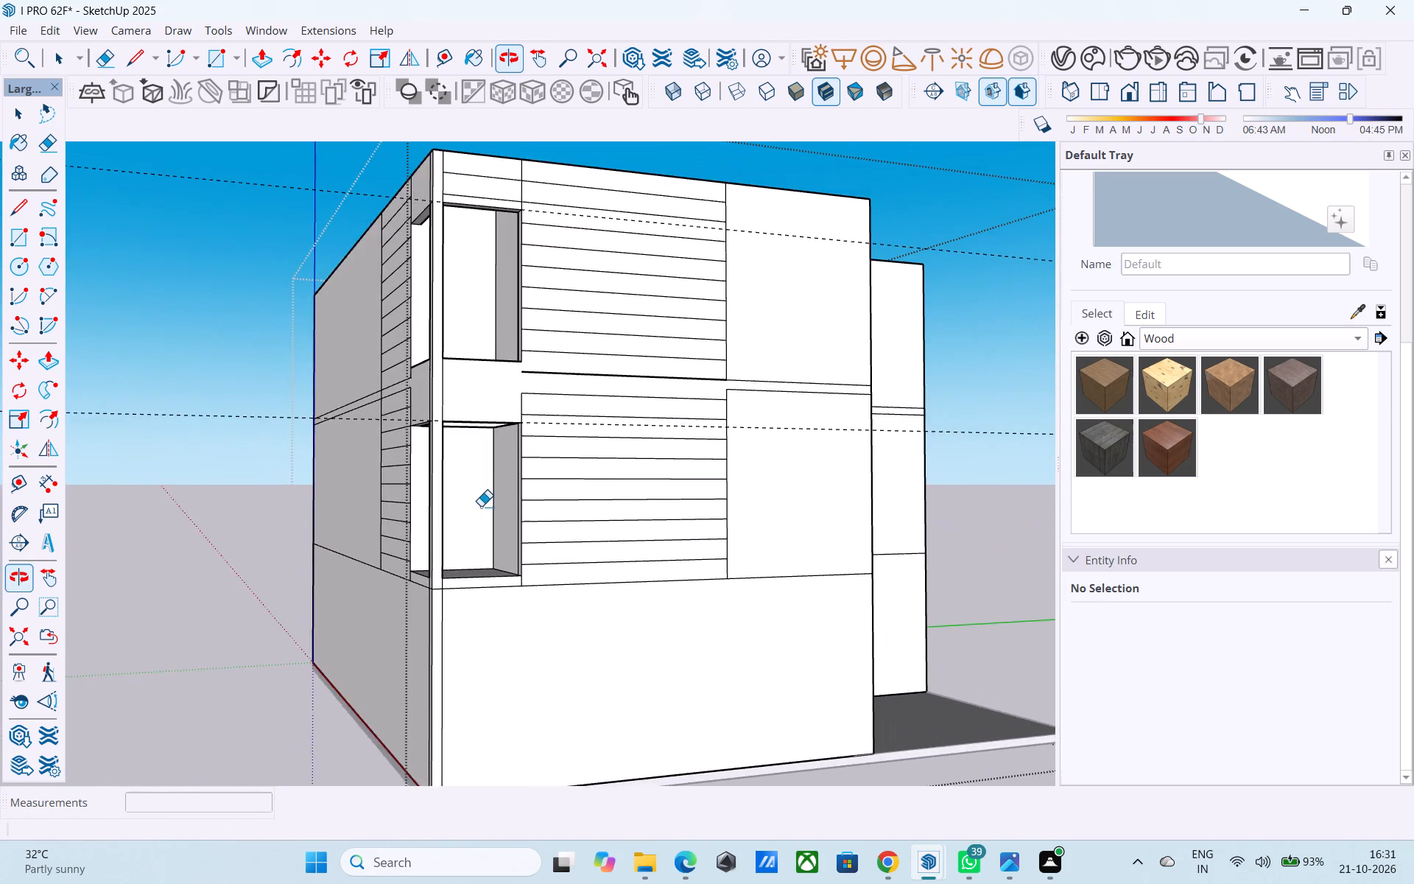
Draw a vertical line on the wider grooved façade from the top opening's lower corner to the middle opening's upper corner.
scroll(496, 497, "down", 3)
middle_click_drag(522, 526, 425, 687)
scroll(397, 630, "up", 8)
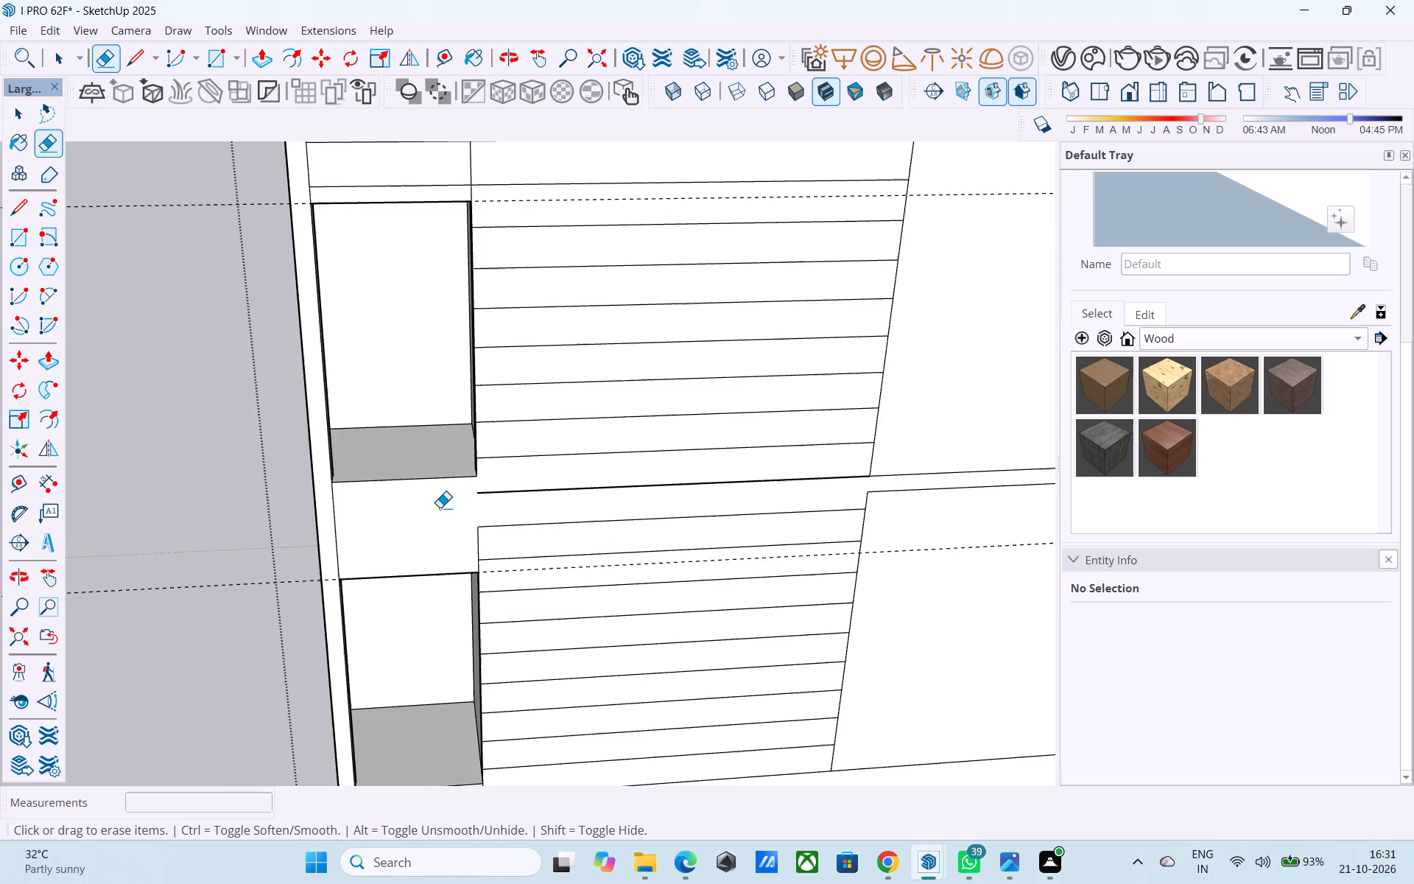
scroll(440, 508, "up", 4)
key("l")
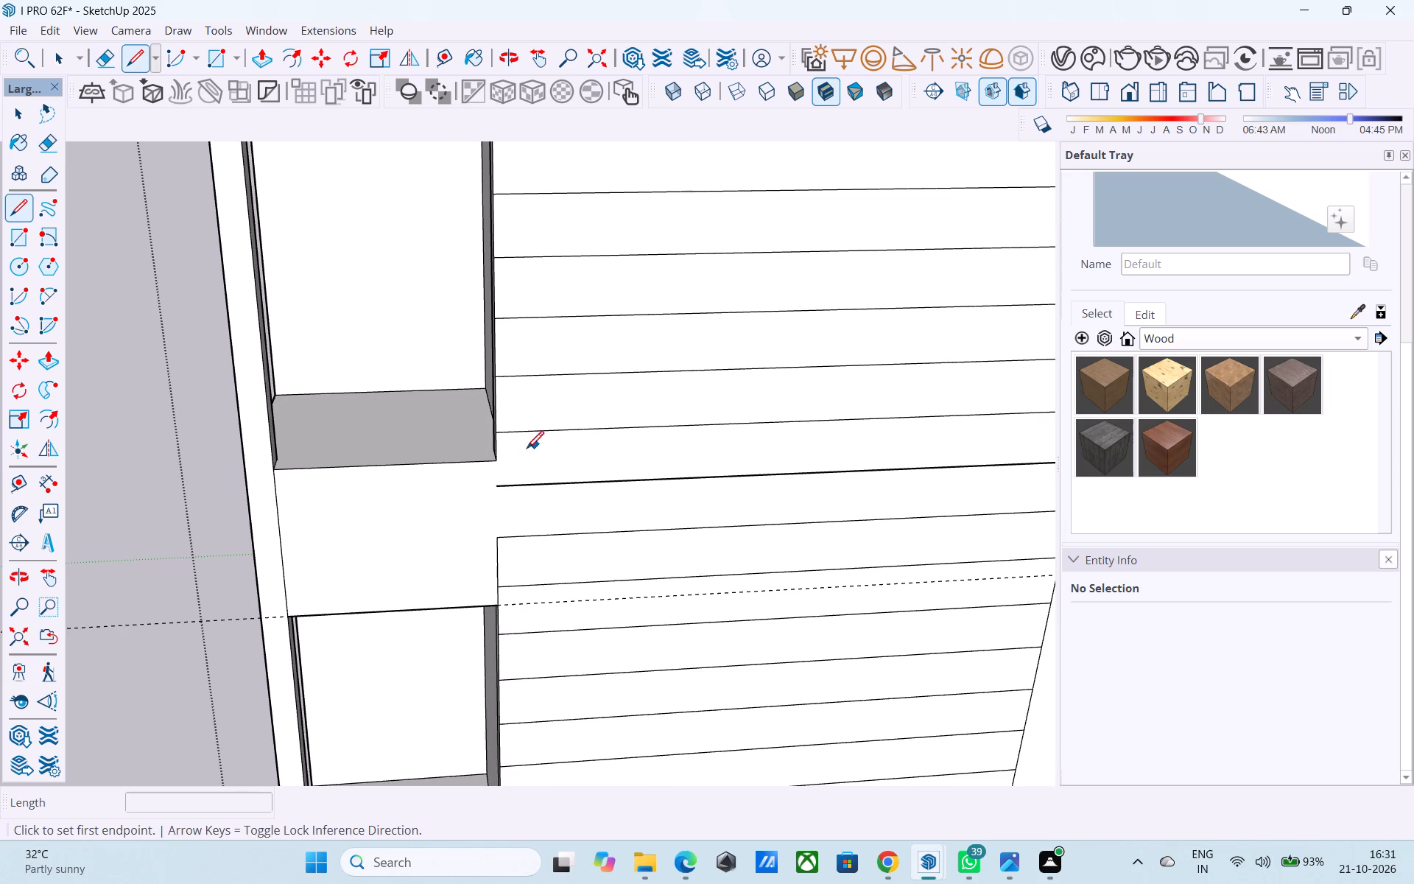
left_click(497, 462)
left_click(499, 604)
Draw a 3' vertical line on the narrower grooved façade from the top opening's lower corner to the middle opening's upper corner.
middle_click_drag(513, 589, 745, 451)
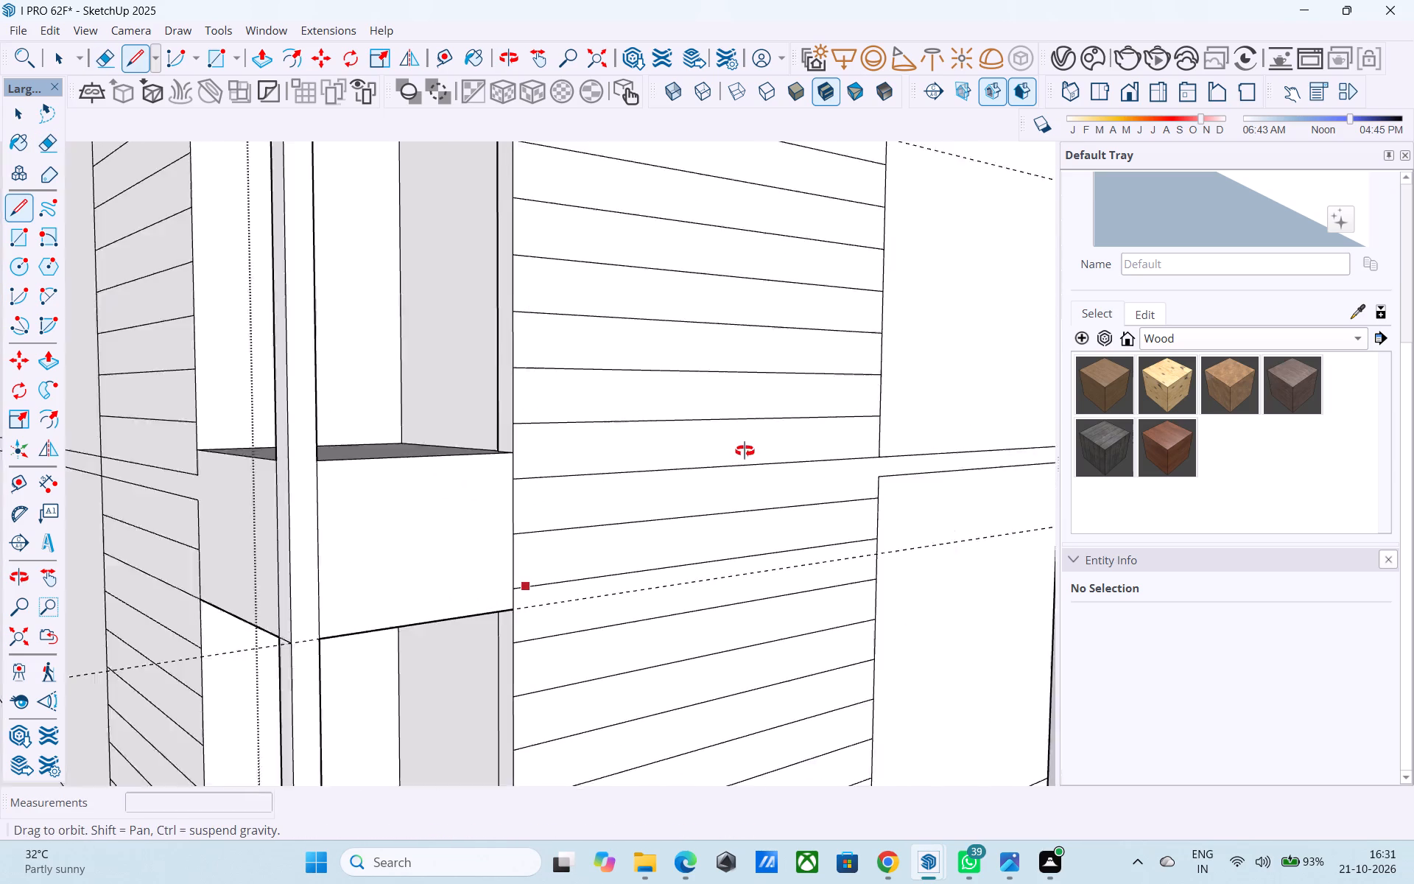
middle_click_drag(745, 451, 890, 416)
scroll(890, 417, "down", 5)
scroll(476, 474, "up", 5)
left_click(585, 407)
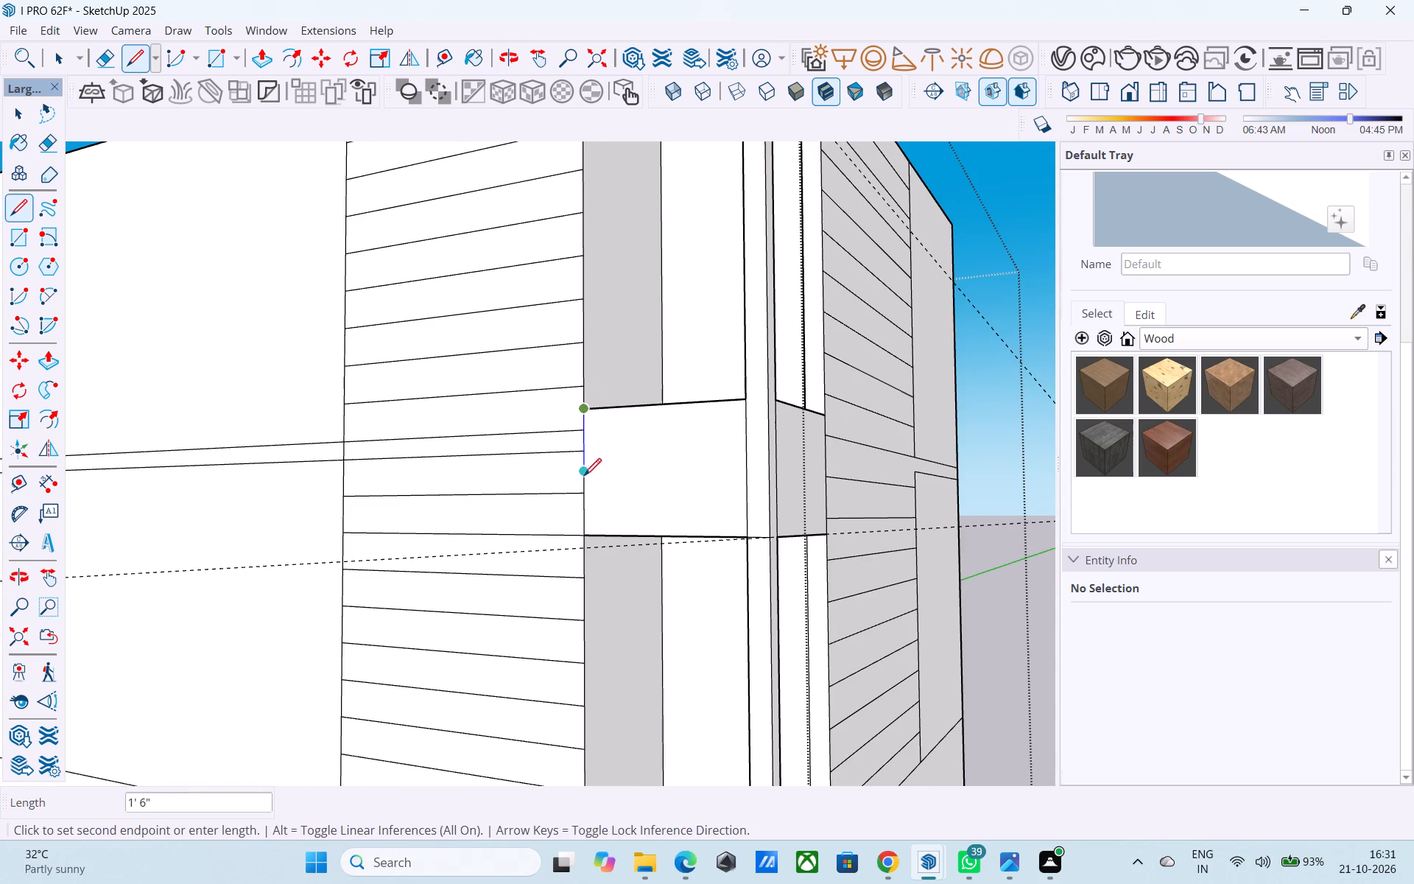
left_click(589, 541)
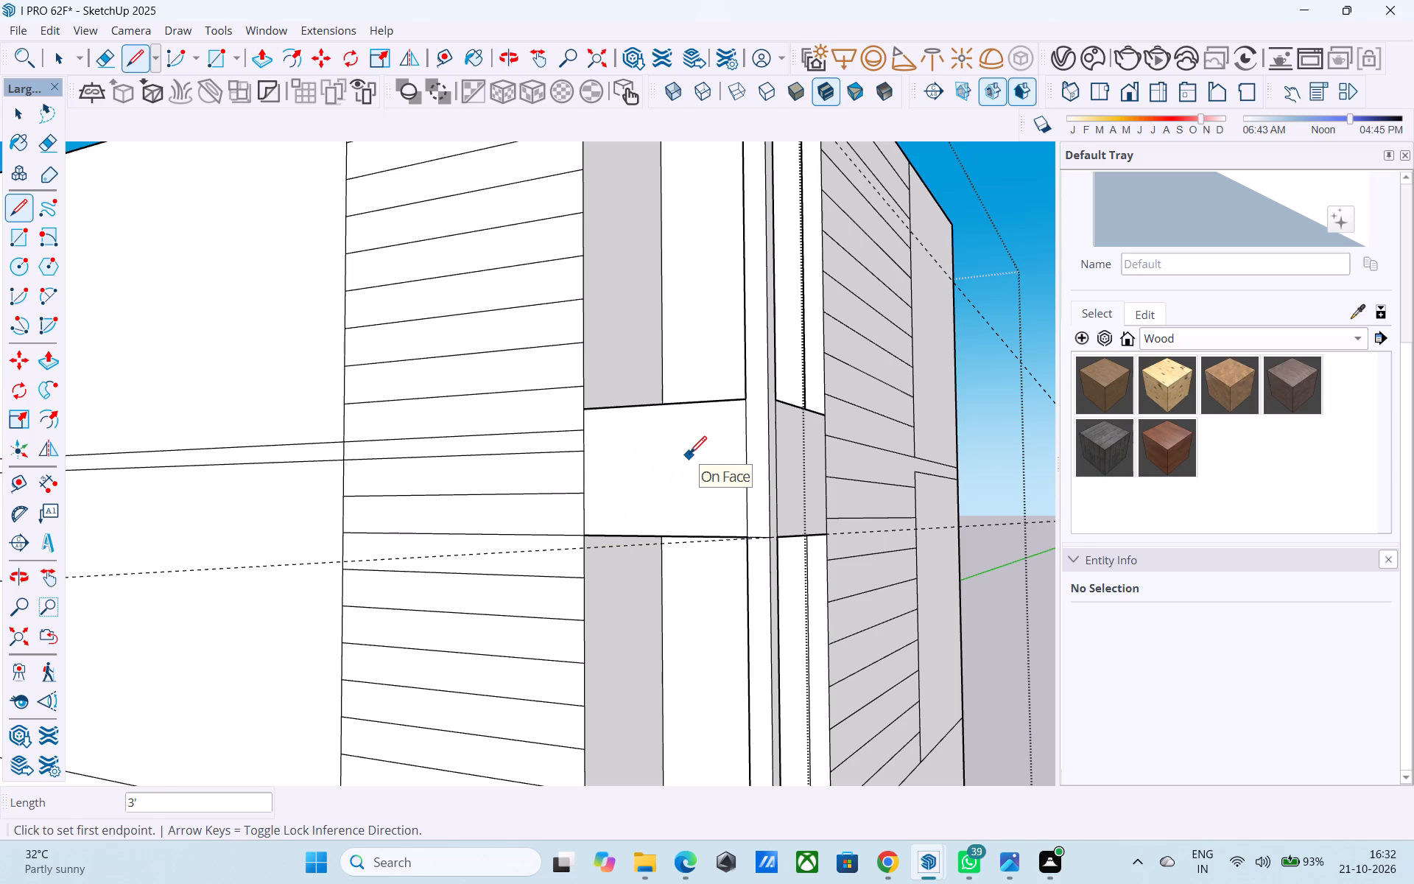
Extend both slab lines 4' across the narrower façade's band between the openings, up to the corner post.
scroll(689, 451, "down", 6)
middle_click_drag(689, 450, 641, 538)
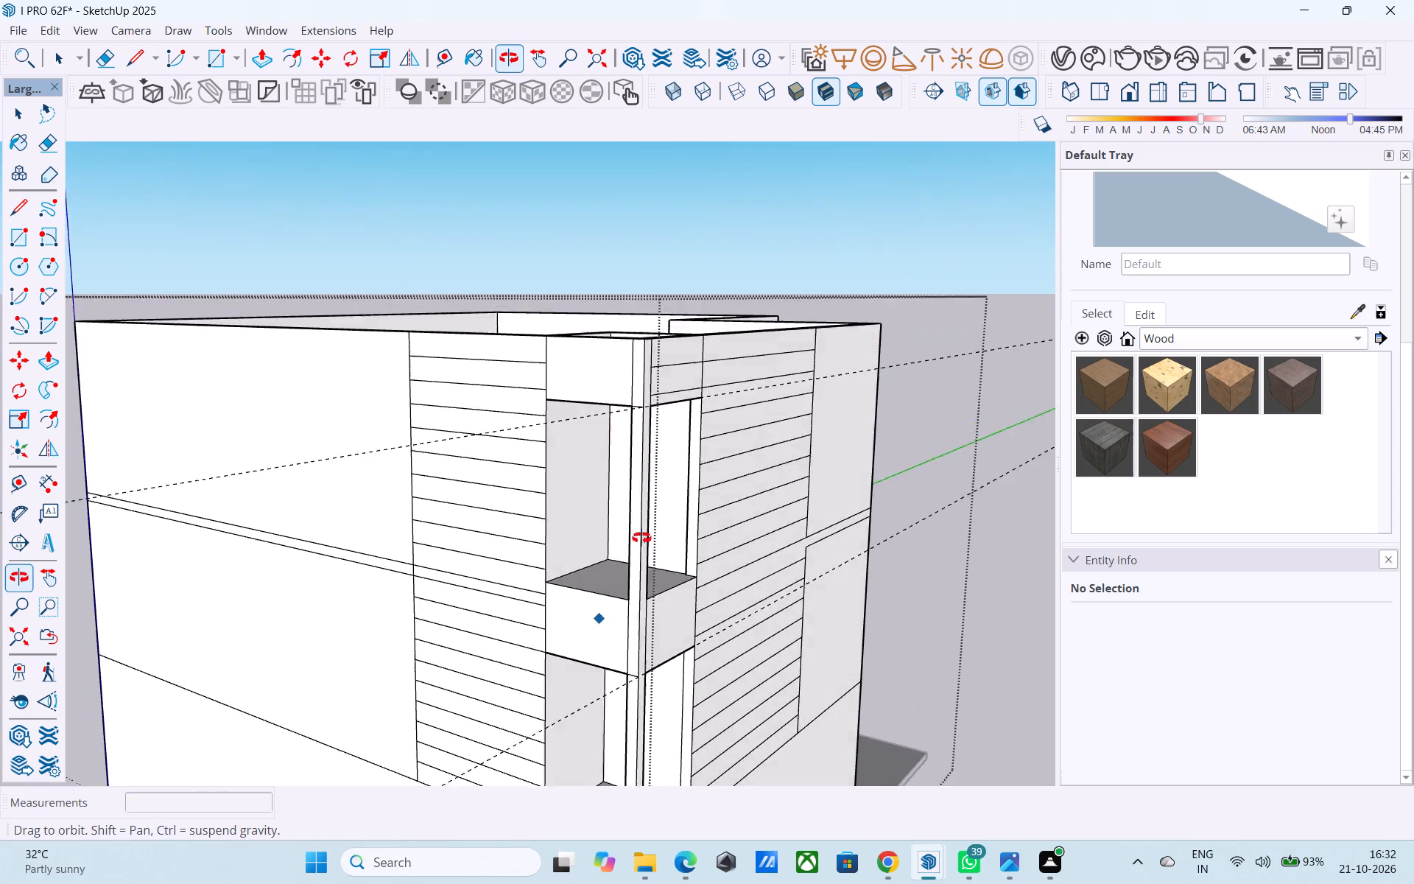
middle_click_drag(641, 538, 611, 519)
scroll(770, 484, "down", 4)
middle_click_drag(771, 489, 745, 499)
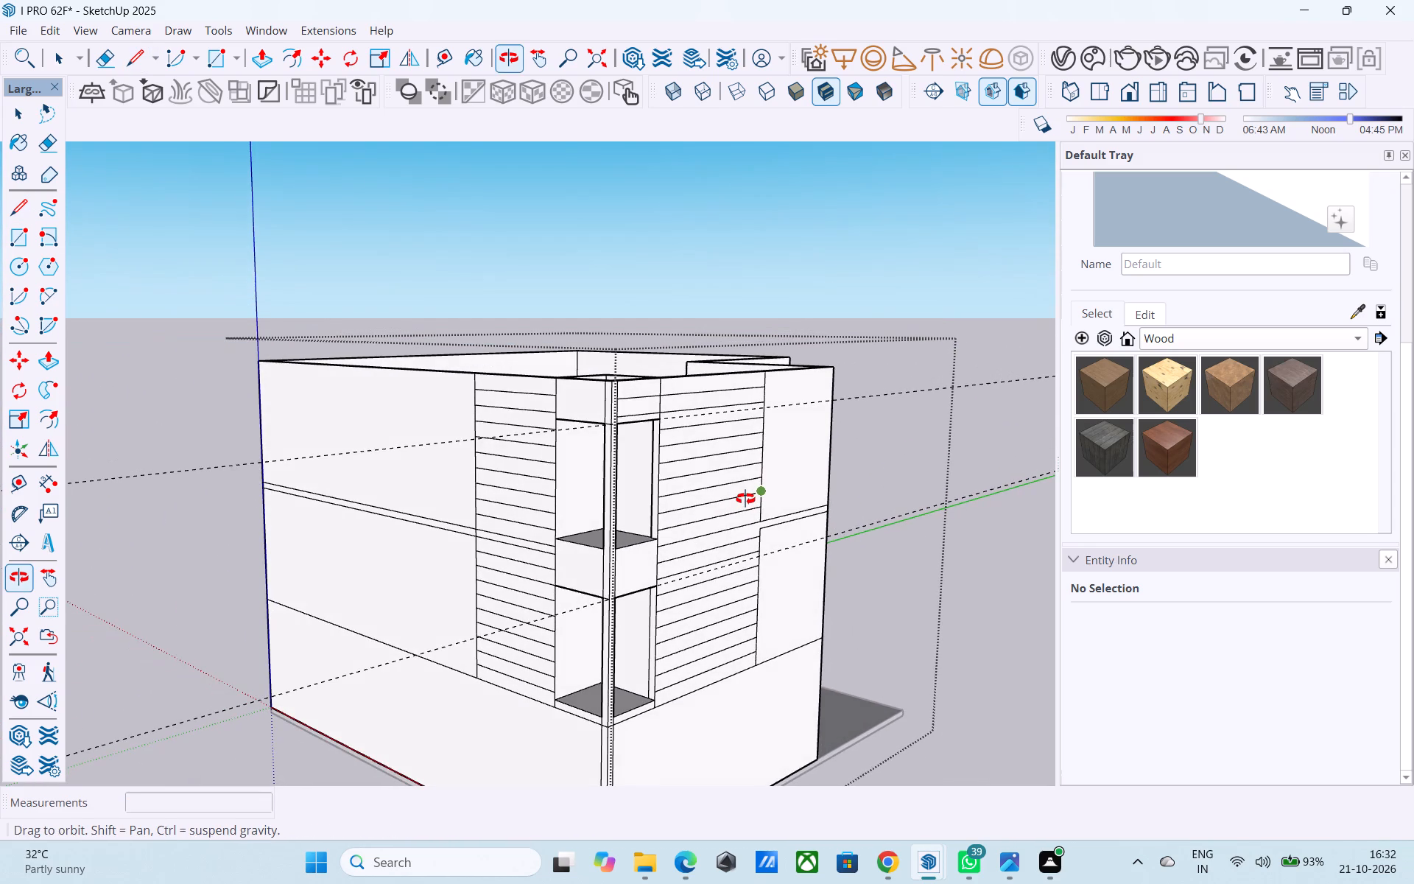
middle_click_drag(745, 499, 527, 502)
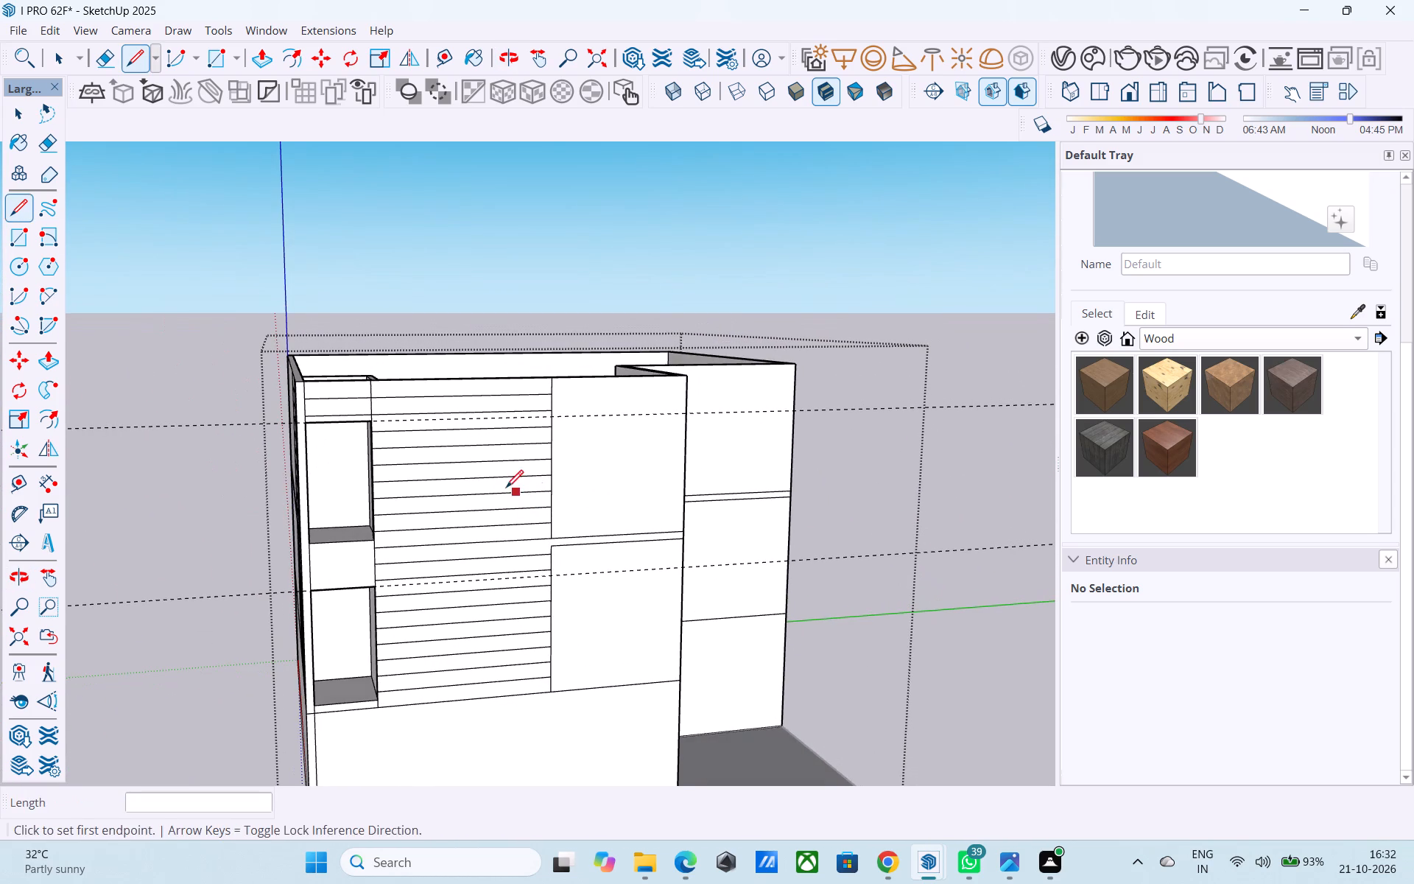
middle_click_drag(496, 482, 911, 359)
scroll(773, 436, "up", 8)
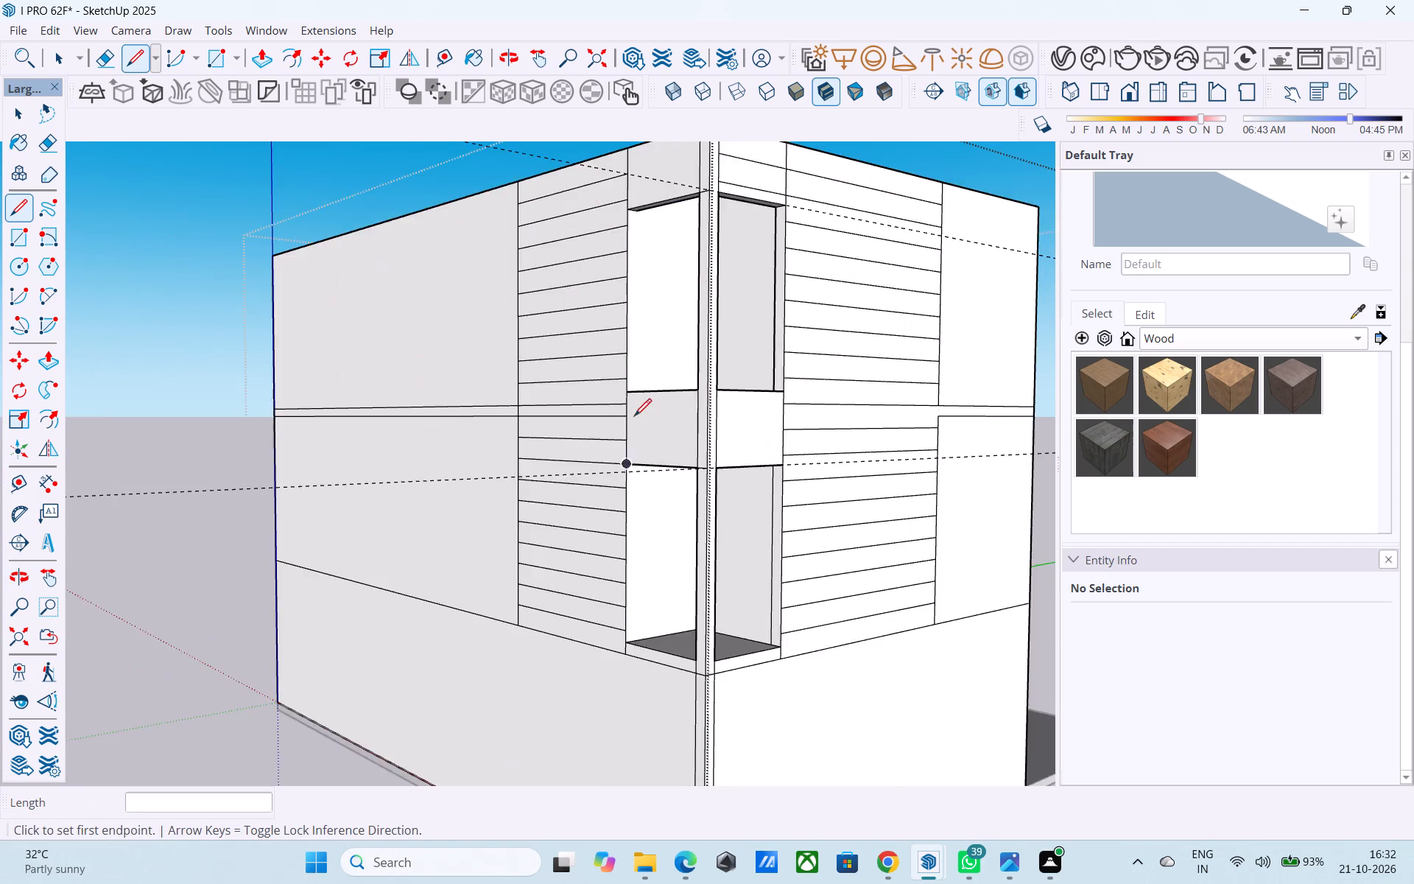
scroll(634, 418, "up", 6)
left_click(616, 394)
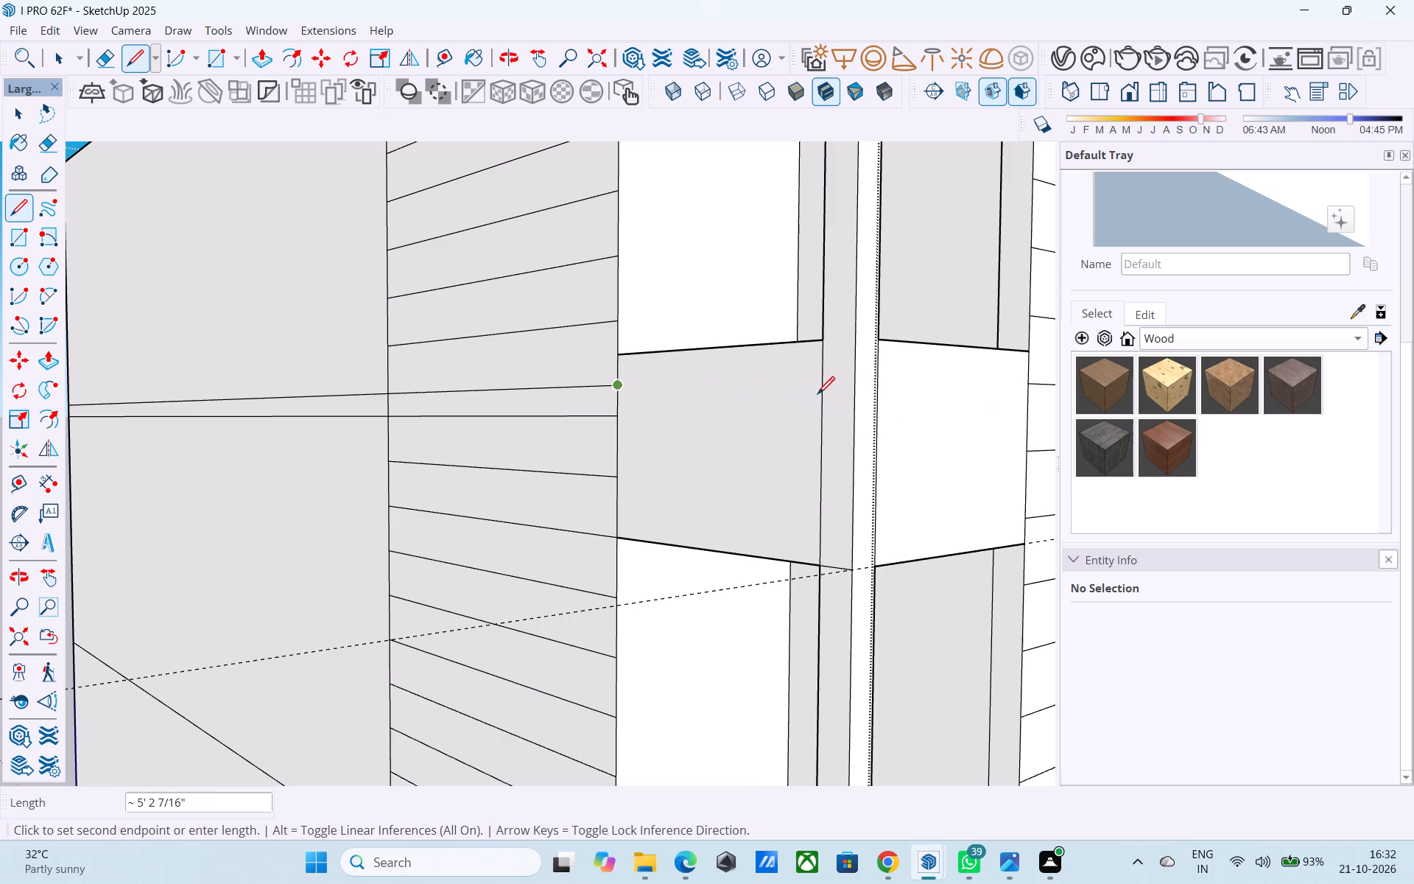
left_click(823, 383)
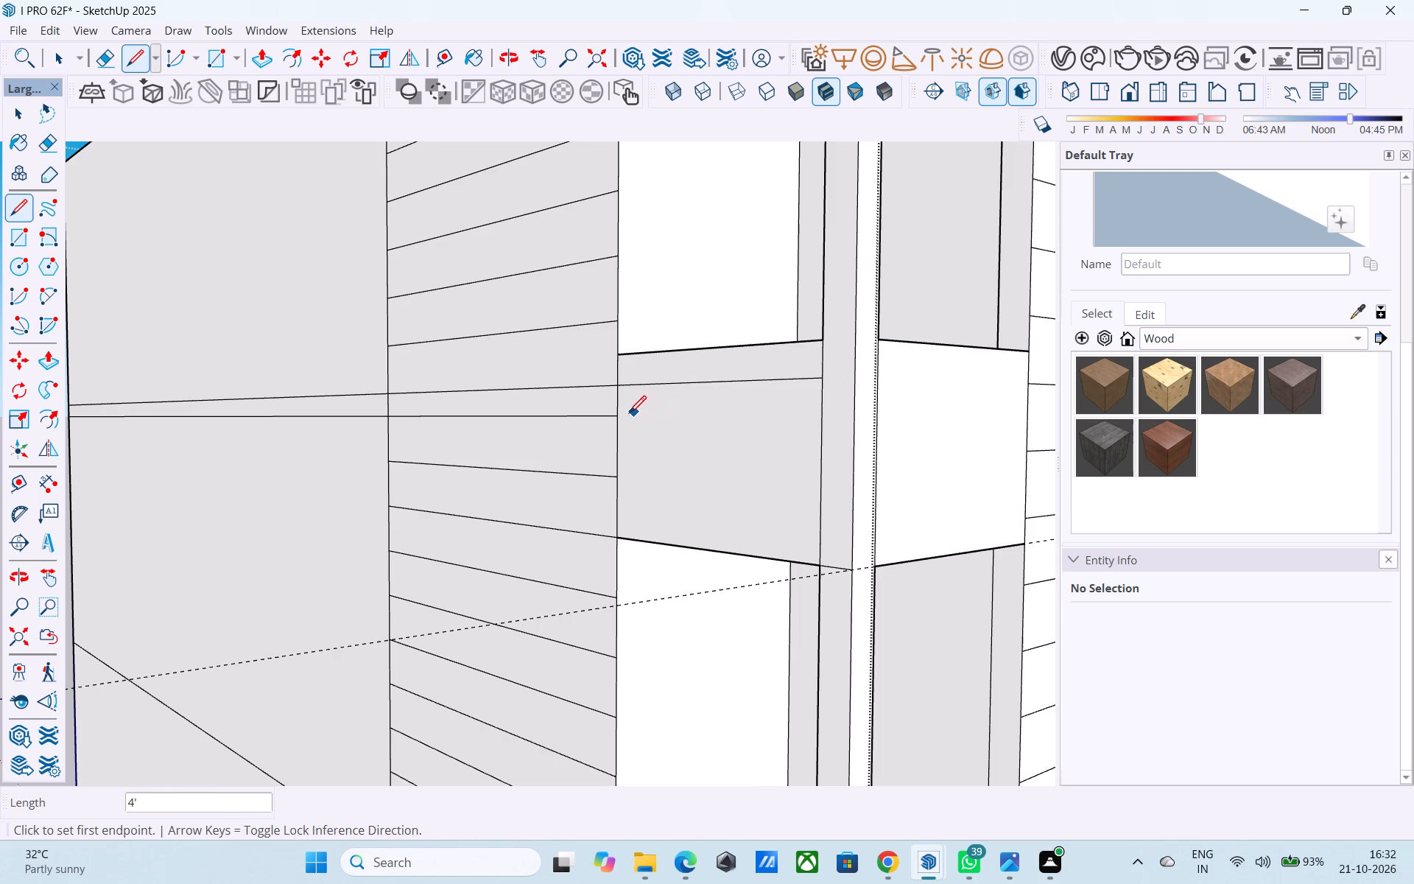
left_click(615, 418)
left_click(818, 417)
Continue the upper slab line around the corner post and across the wider façade's band to the edge of its groove panel.
left_click(818, 385)
middle_click_drag(896, 389, 641, 378)
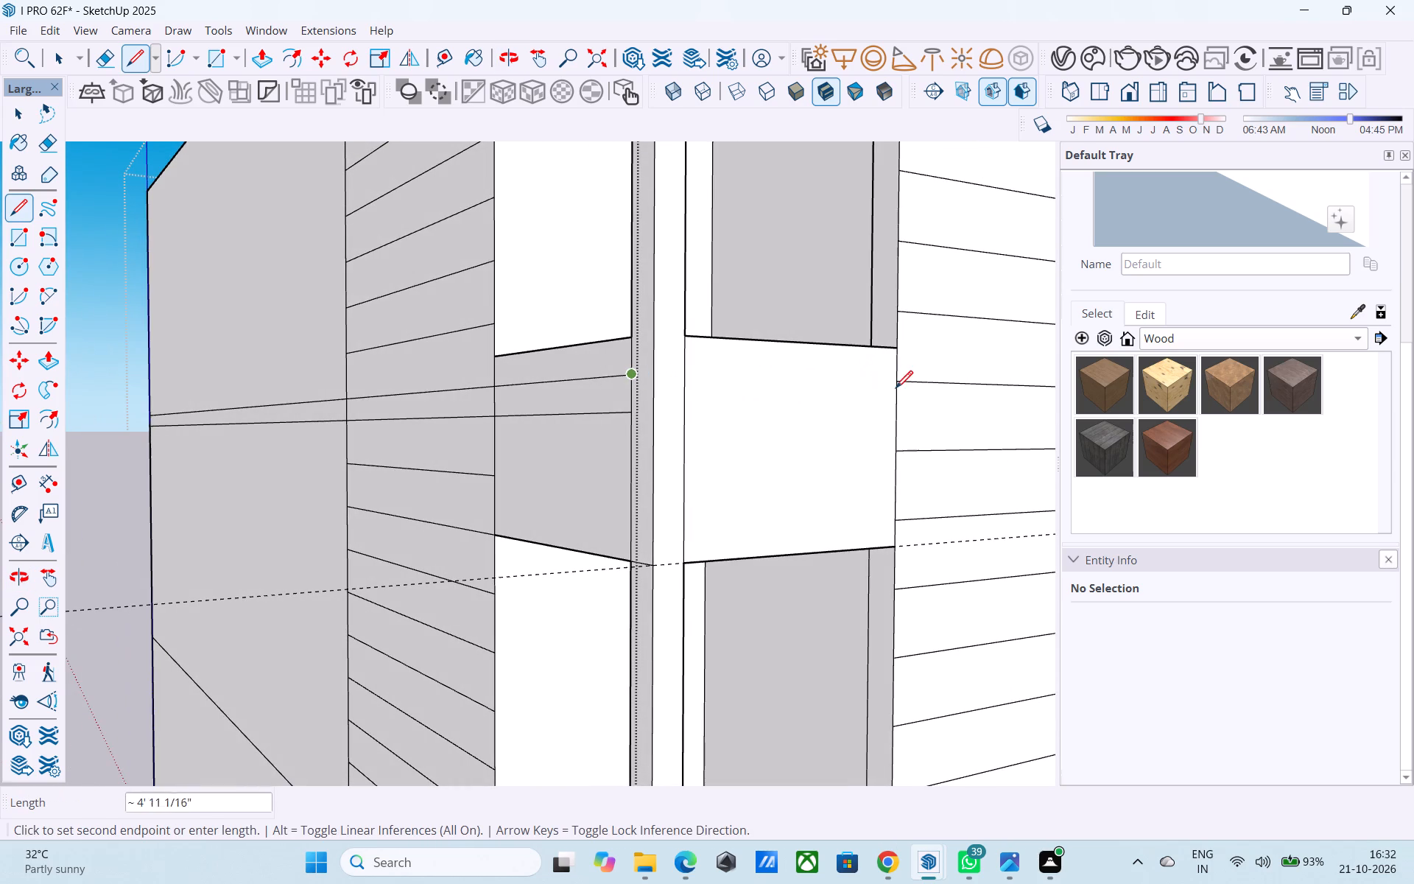
left_click(896, 379)
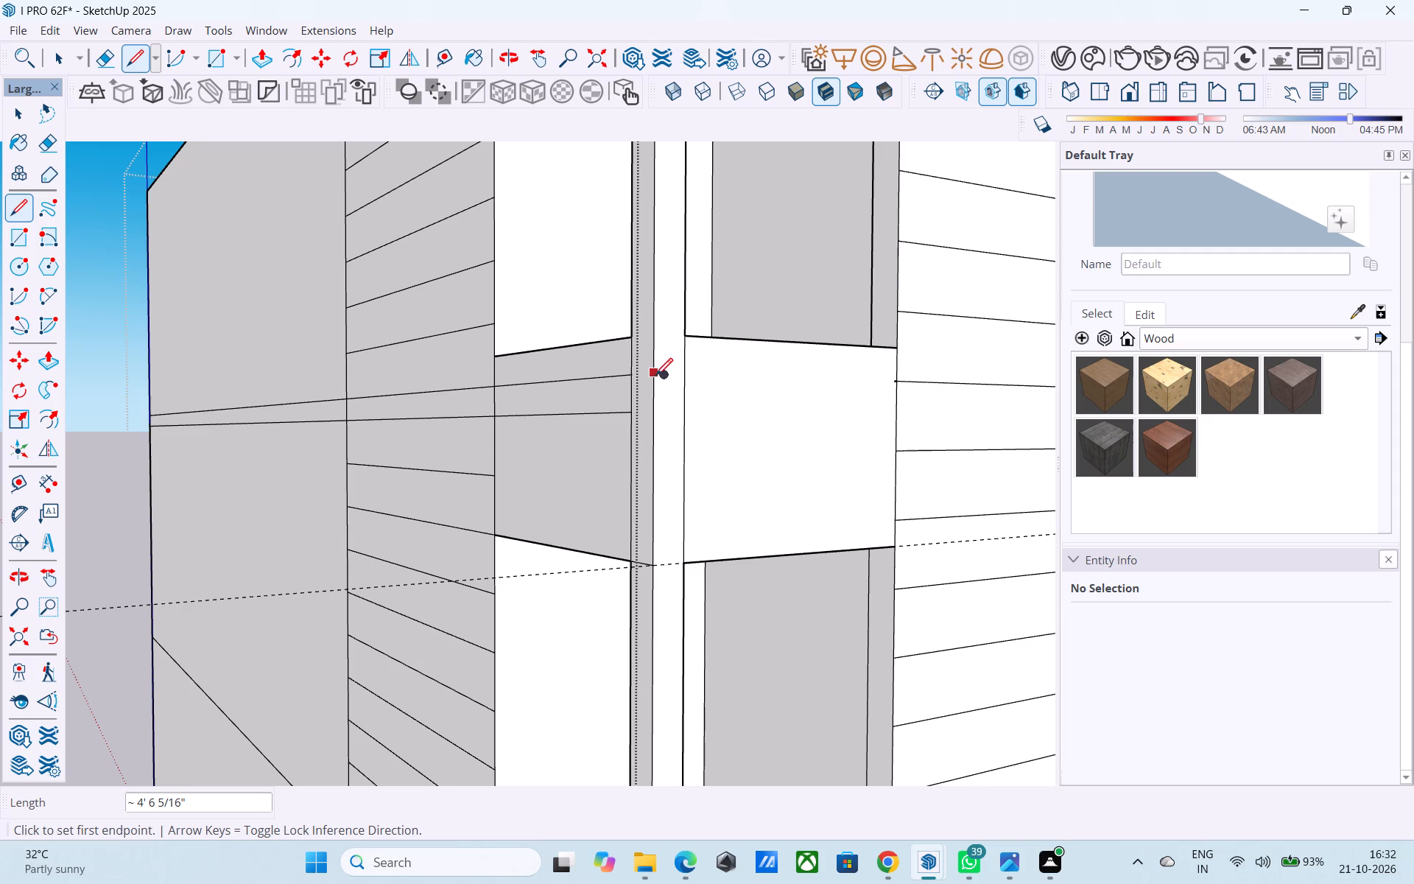
middle_click_drag(657, 390, 686, 607)
scroll(635, 368, "up", 7)
left_click(622, 348)
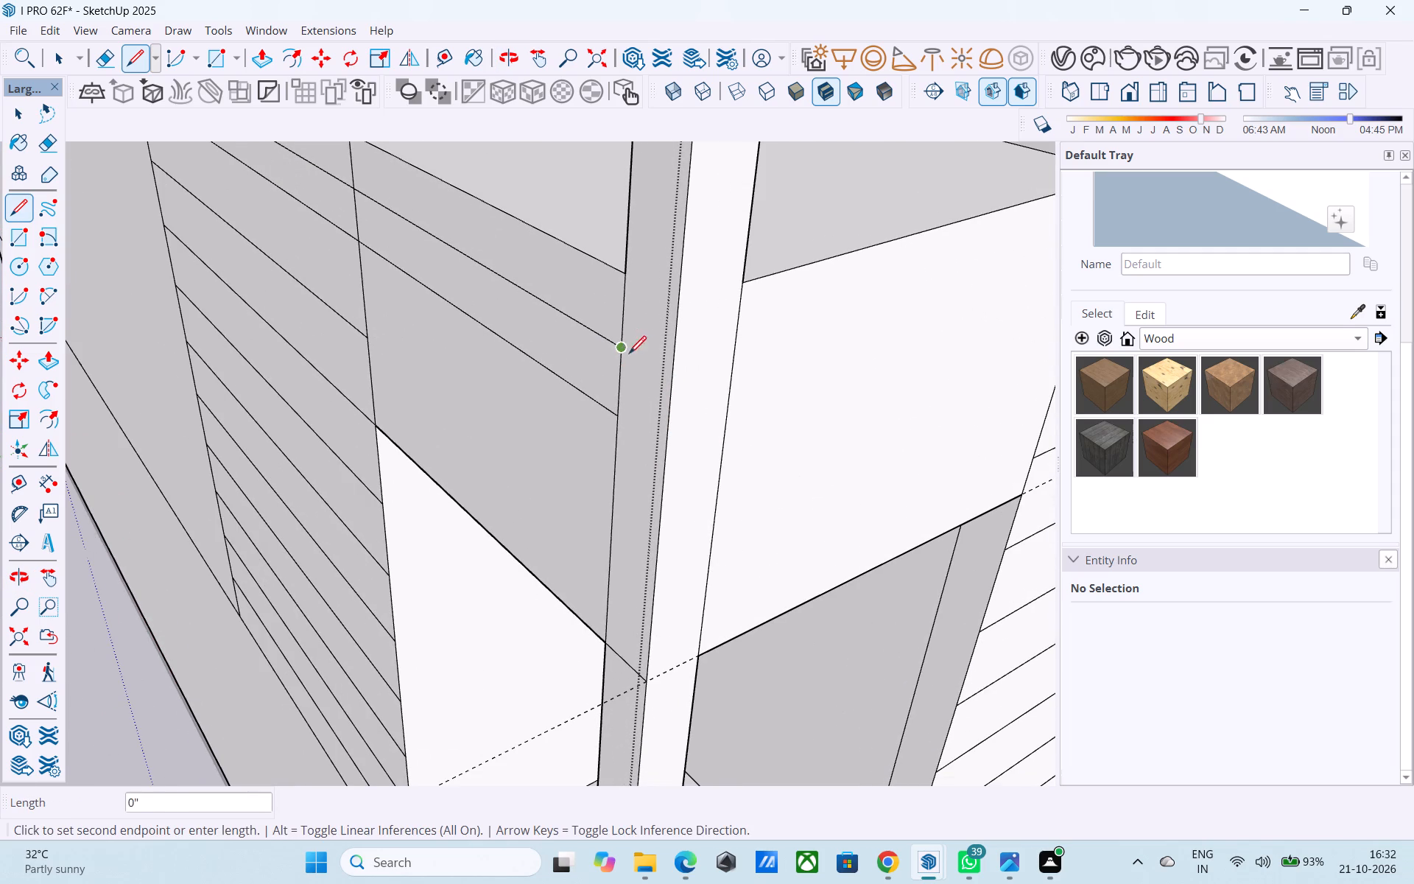
left_click(672, 387)
left_click(678, 374)
scroll(620, 399, "down", 4)
middle_click_drag(567, 404, 560, 423)
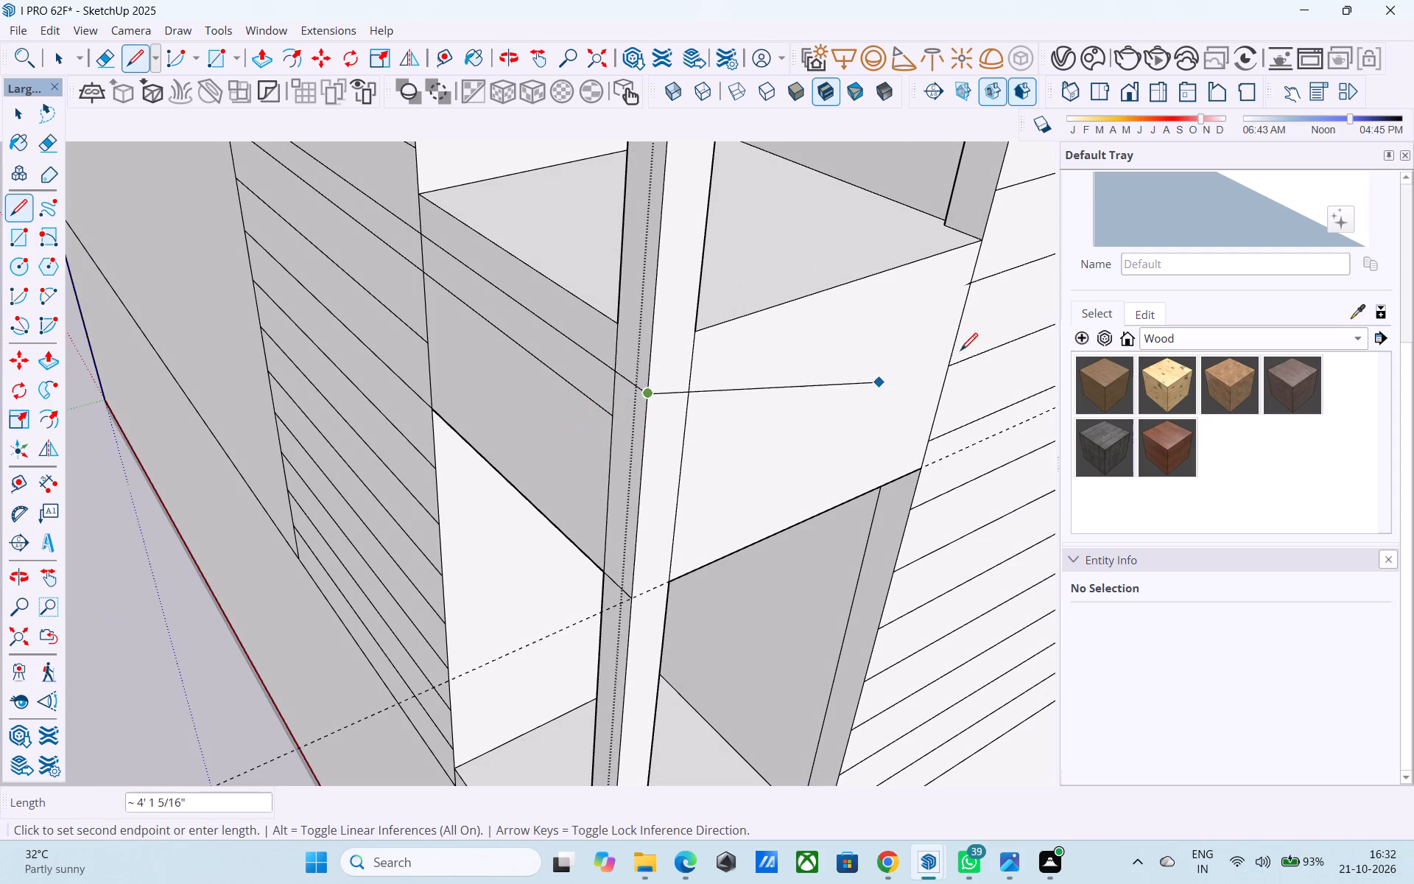
left_click(975, 295)
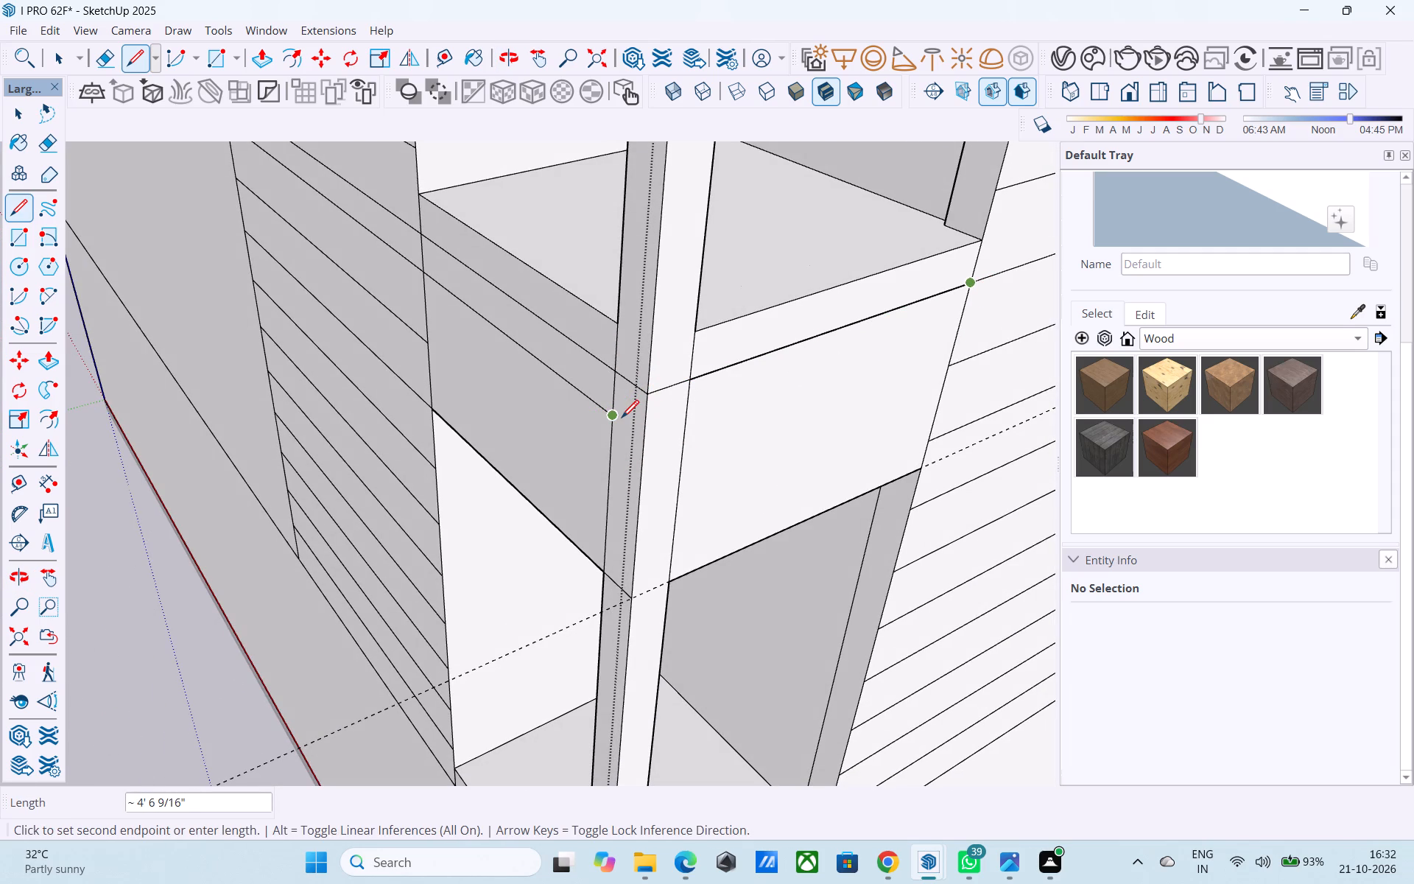
Continue the lower slab line across the corner post and 16' along the wider façade to the grooved panel's far edge.
left_click(622, 418)
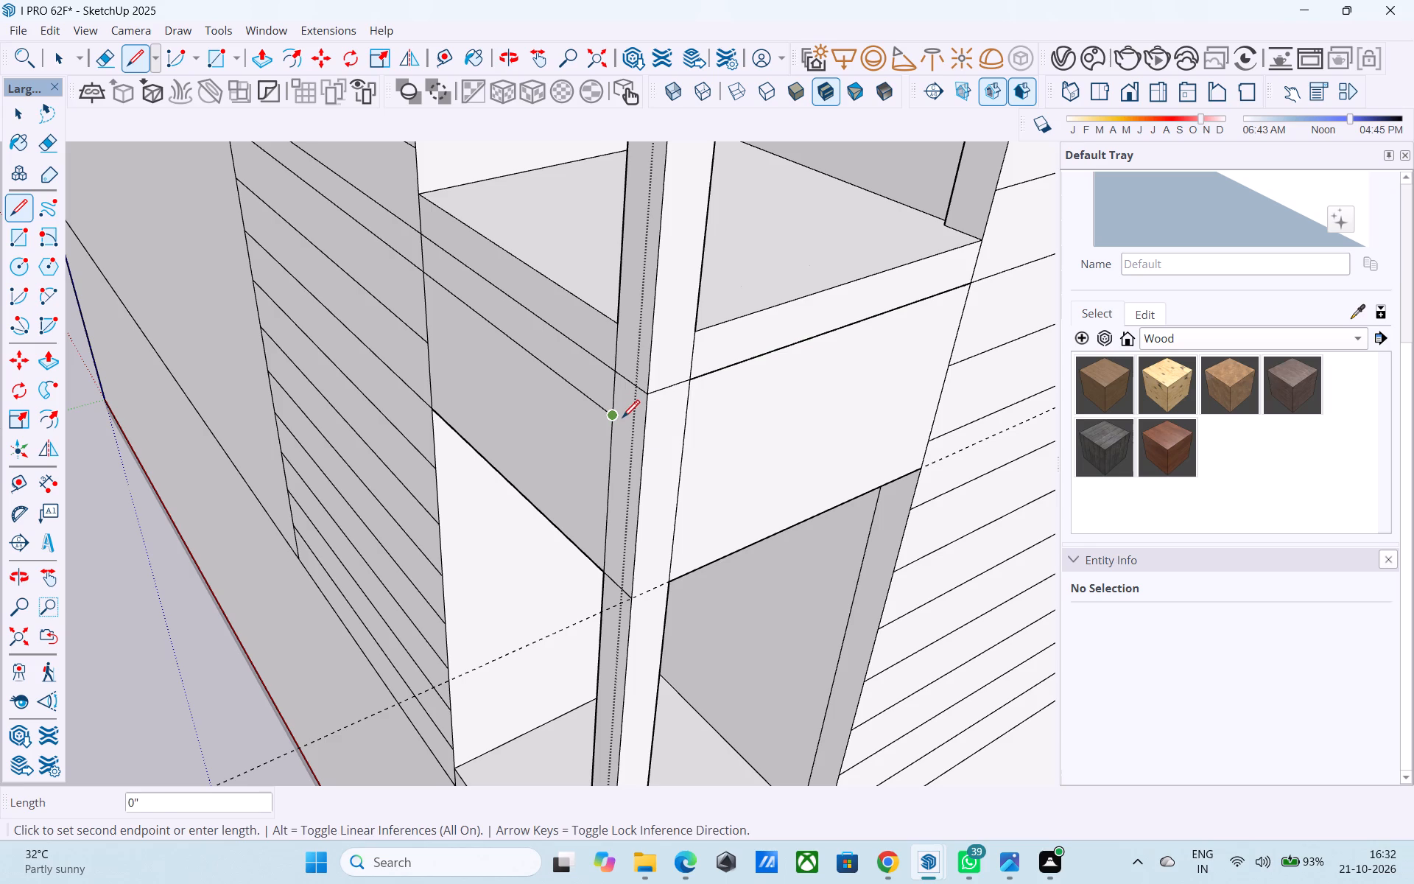
key("ctrl+z")
left_click(615, 428)
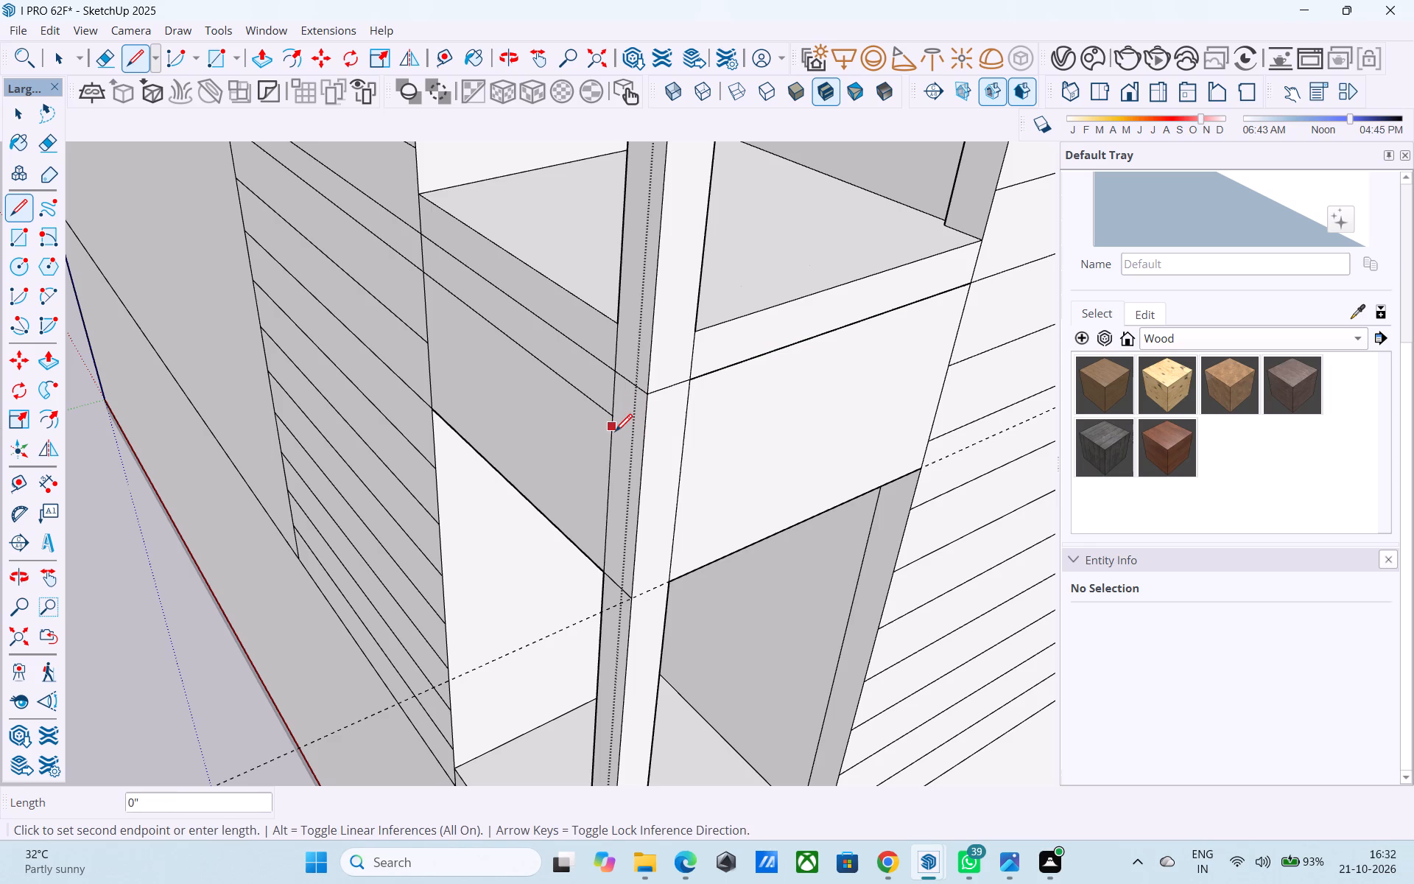
key("ctrl+z")
left_click(617, 422)
left_click(641, 439)
left_click(644, 444)
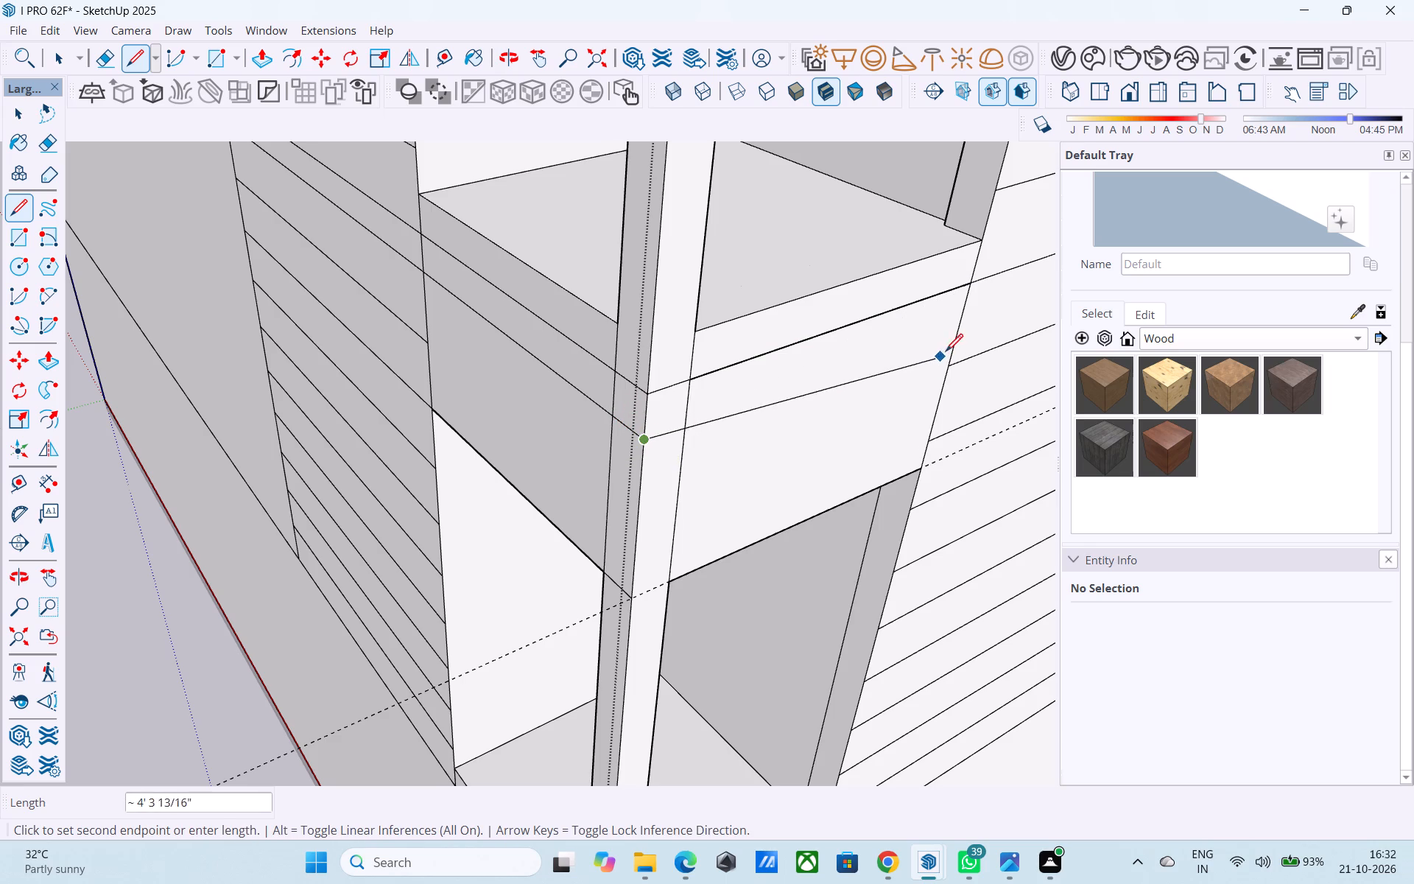
scroll(798, 358, "down", 17)
scroll(737, 369, "up", 9)
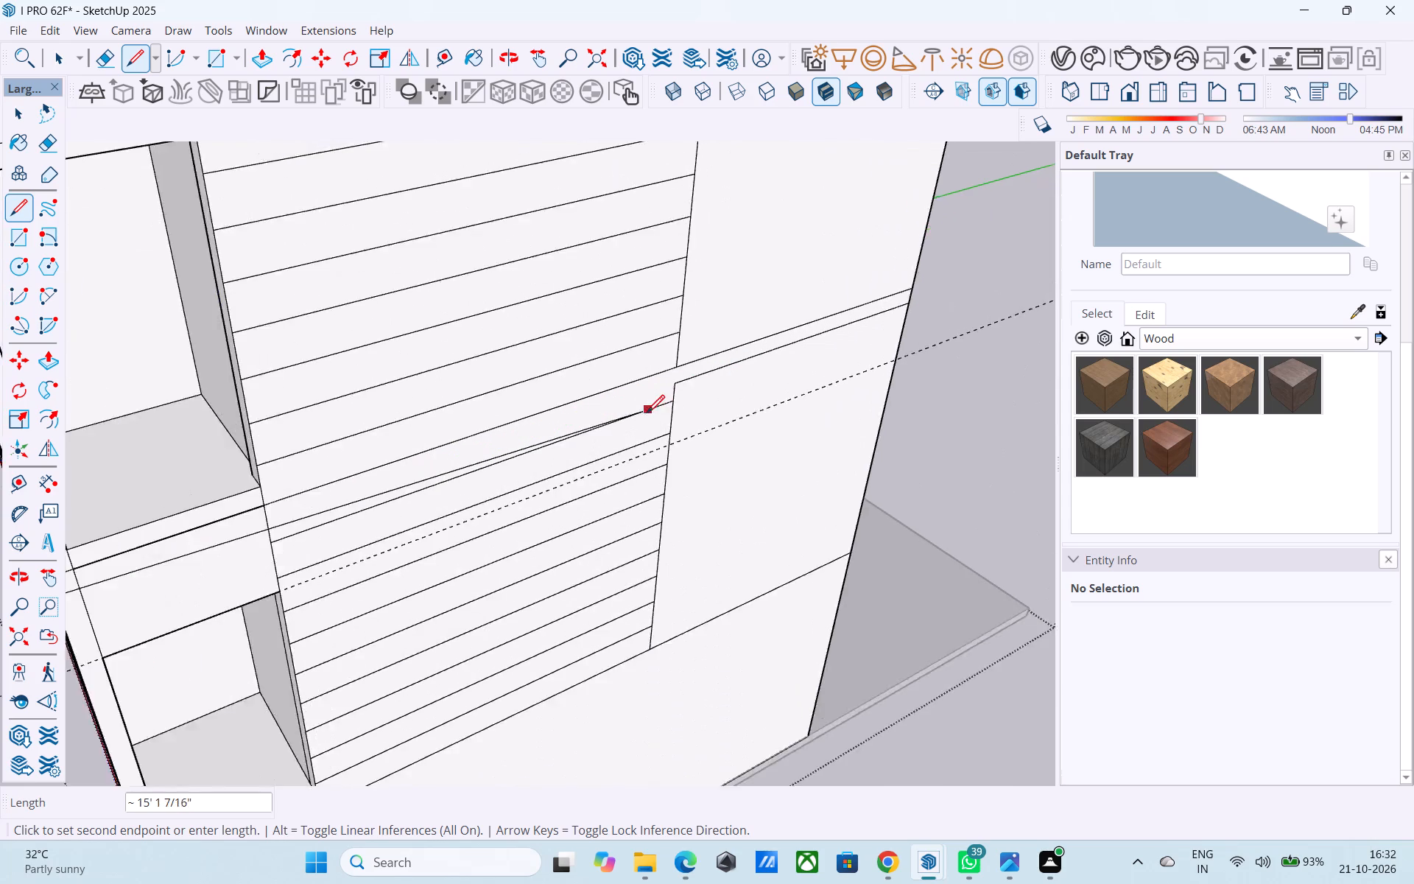
scroll(647, 414, "up", 3)
left_click(684, 376)
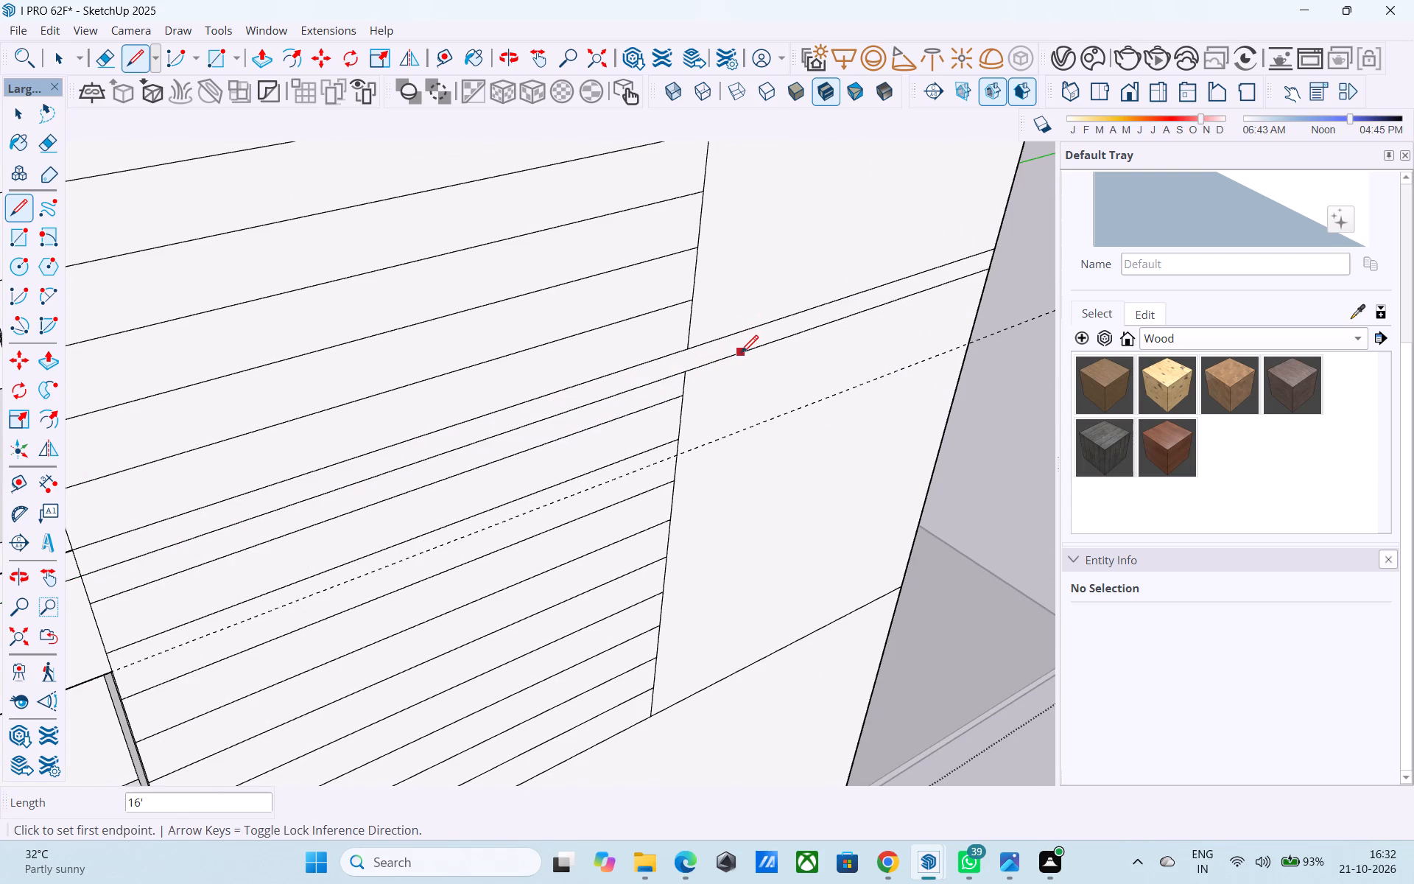
scroll(740, 357, "down", 12)
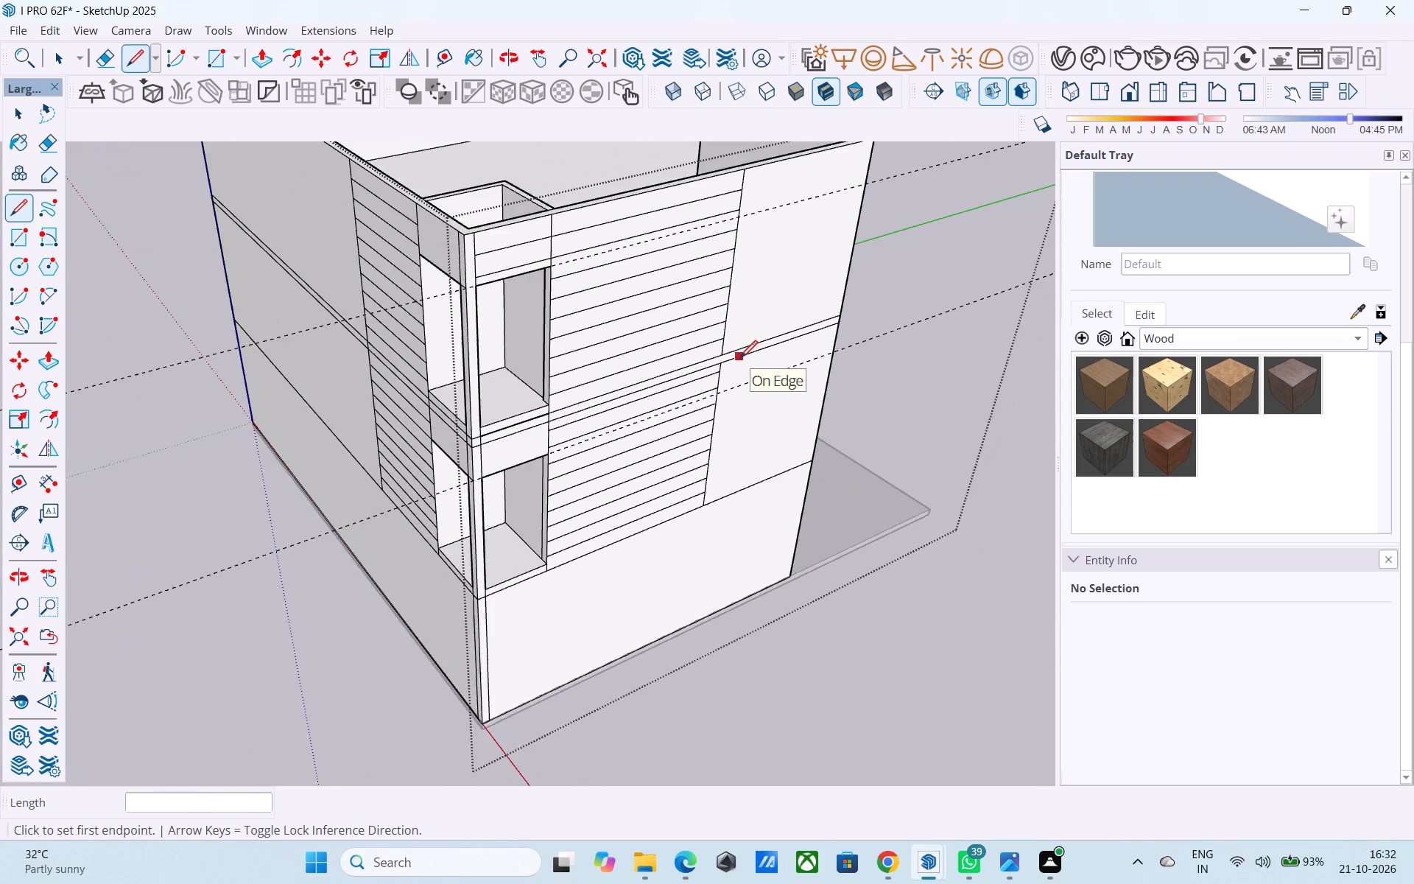
Save the model.
scroll(740, 359, "down", 3)
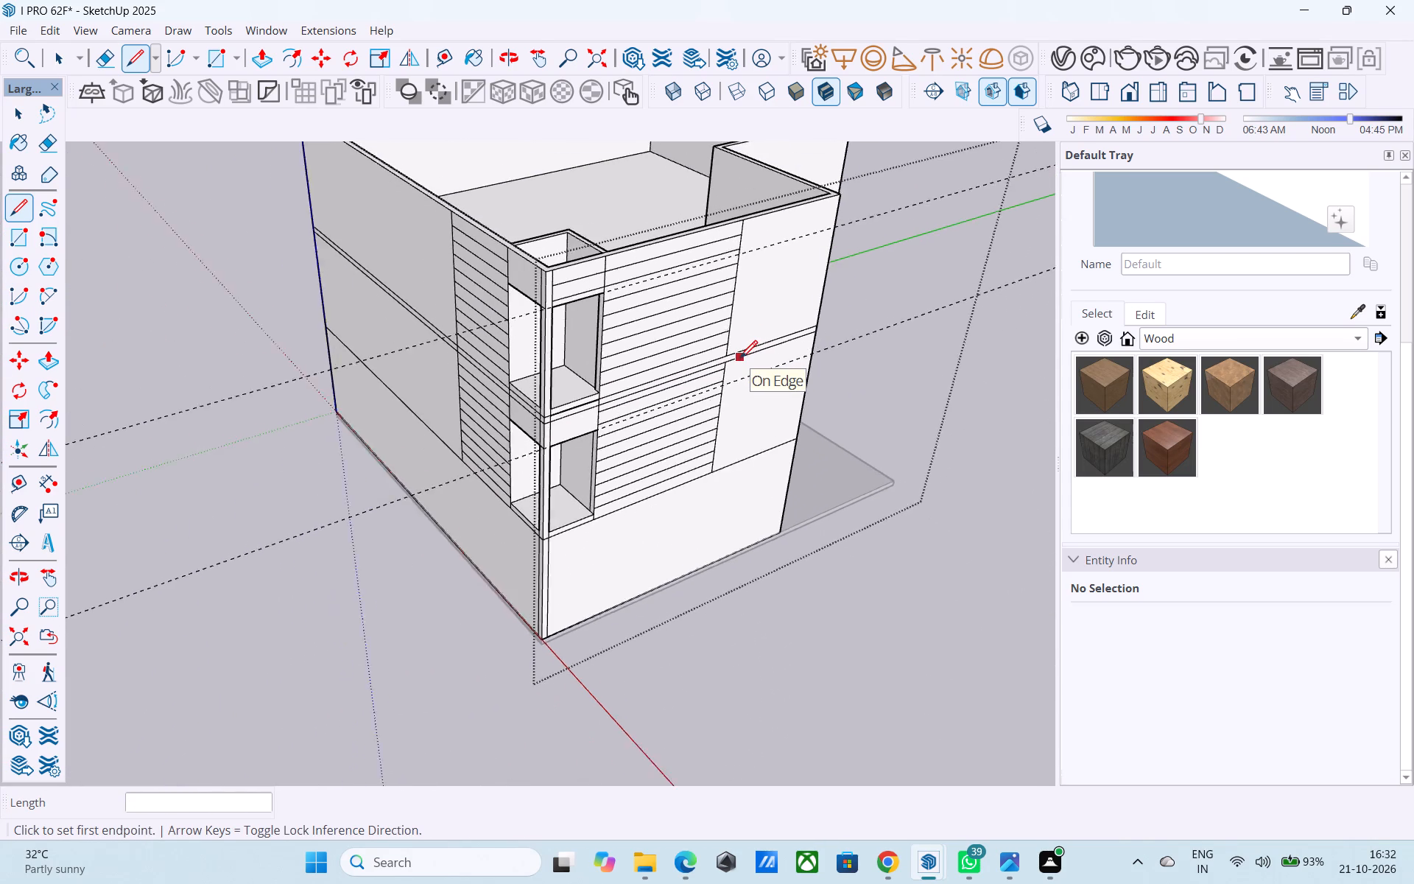
scroll(740, 359, "down", 8)
middle_click_drag(731, 414, 729, 385)
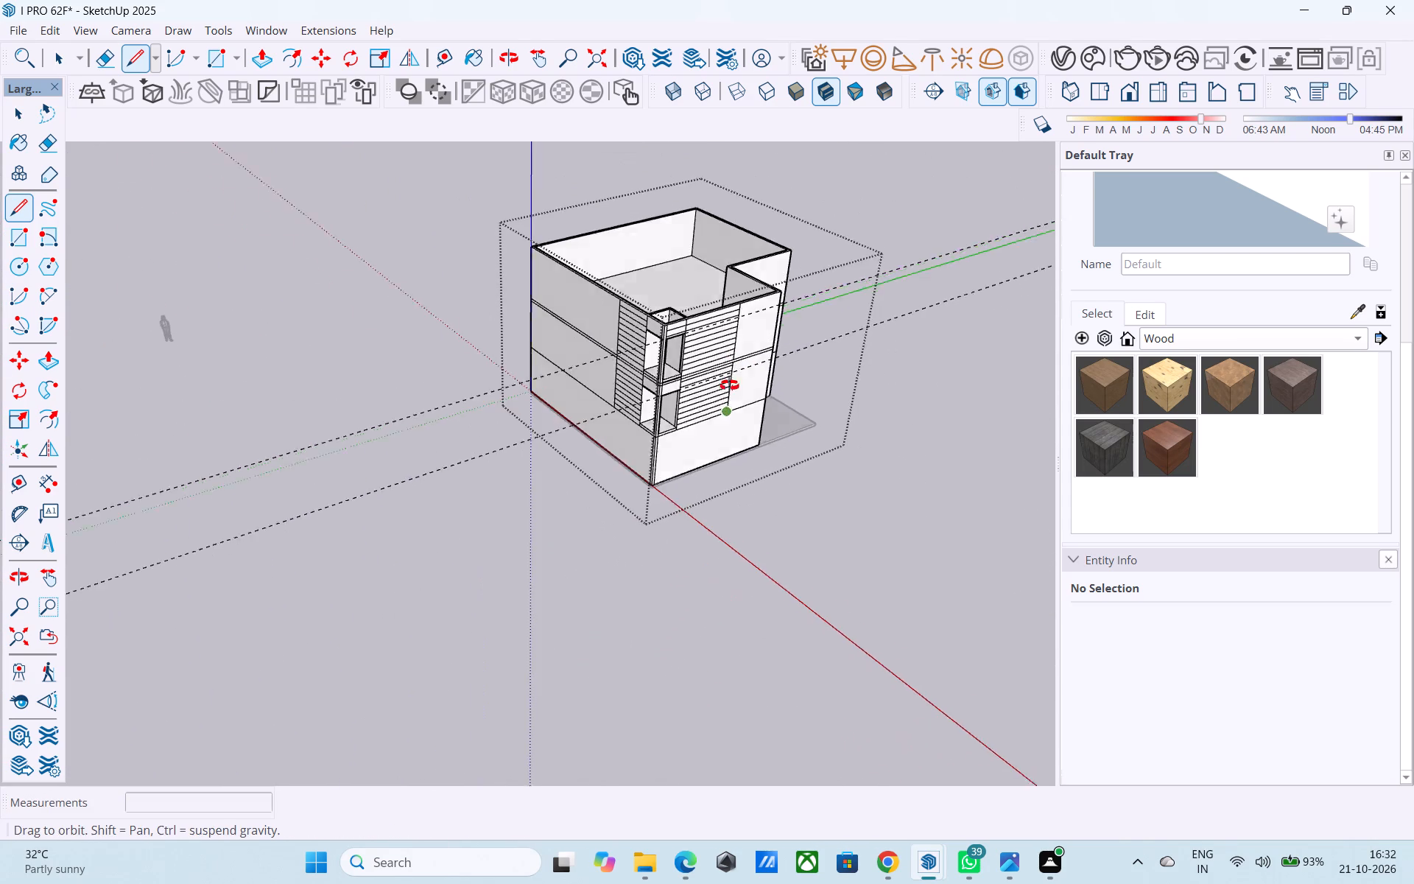
middle_click_drag(729, 385, 685, 234)
scroll(680, 231, "up", 5)
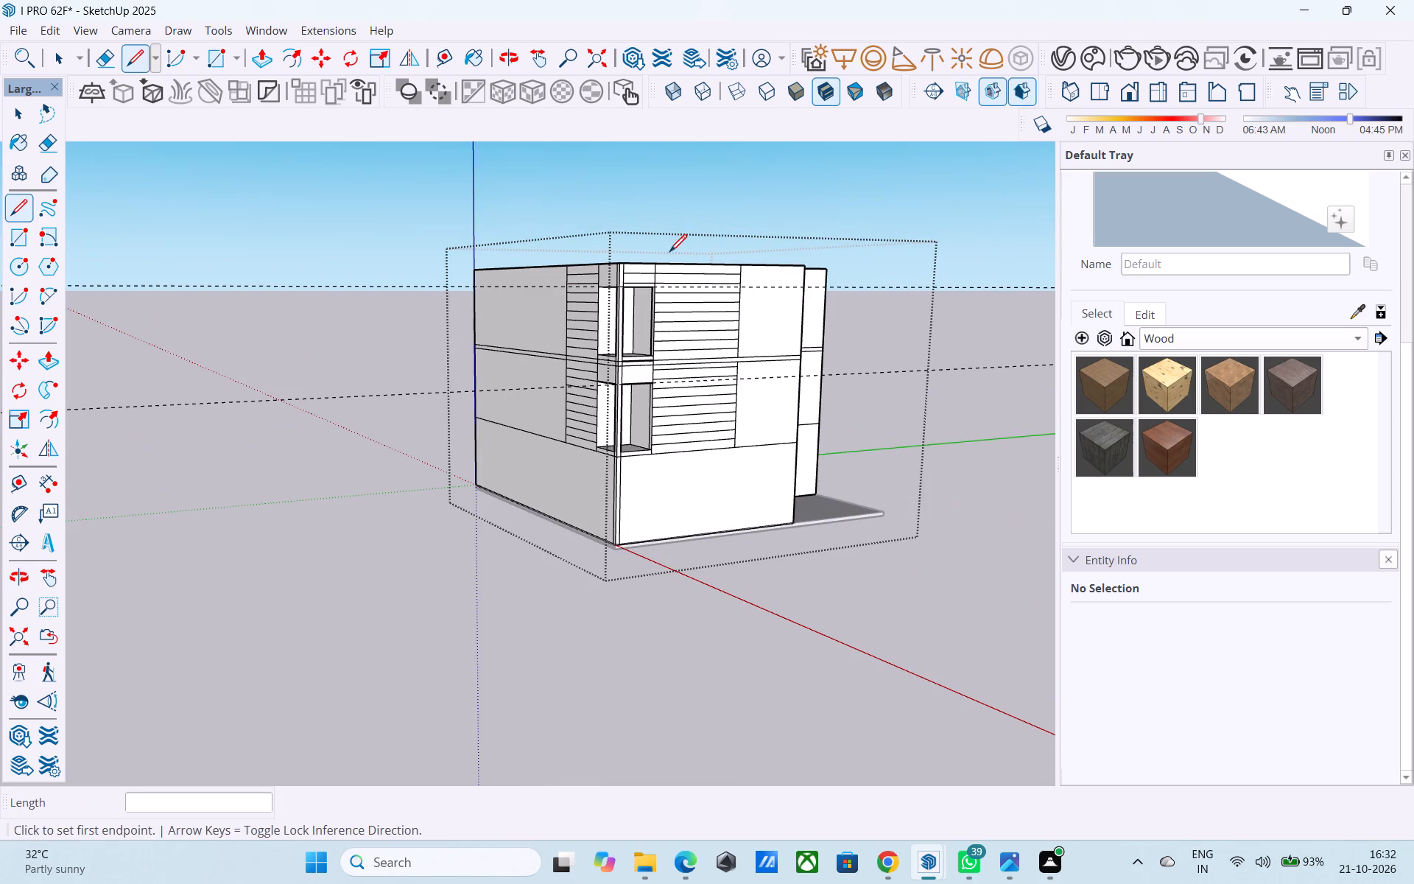
key("ctrl+s")
key("space")
Continue the wider façade's topmost groove line 6" across the corner post and 4' 6" onward to the narrower façade's groove panel.
middle_click_drag(658, 260, 797, 267)
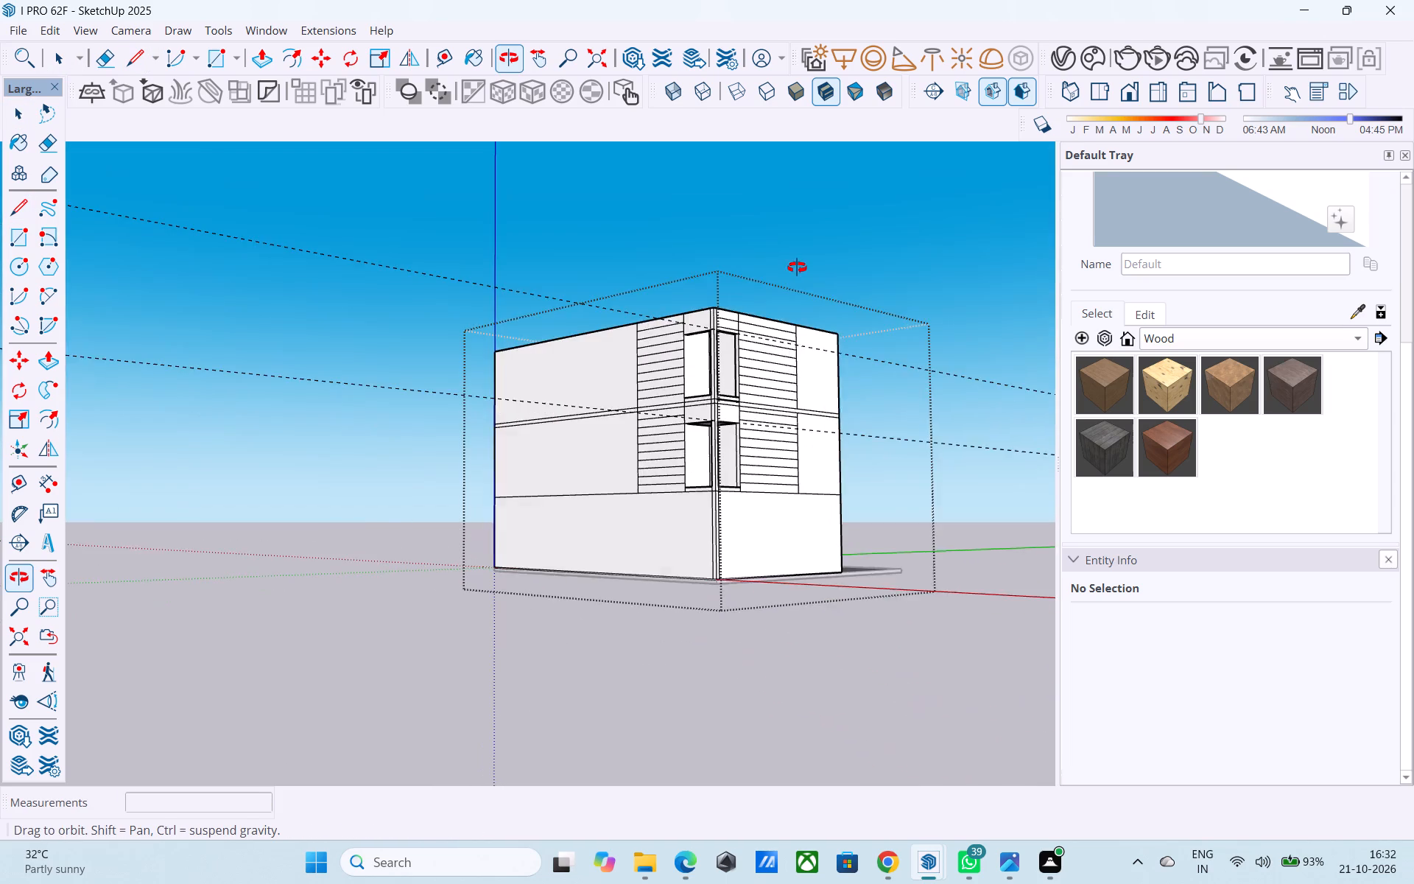
middle_click_drag(797, 267, 599, 303)
middle_click_drag(615, 344, 635, 382)
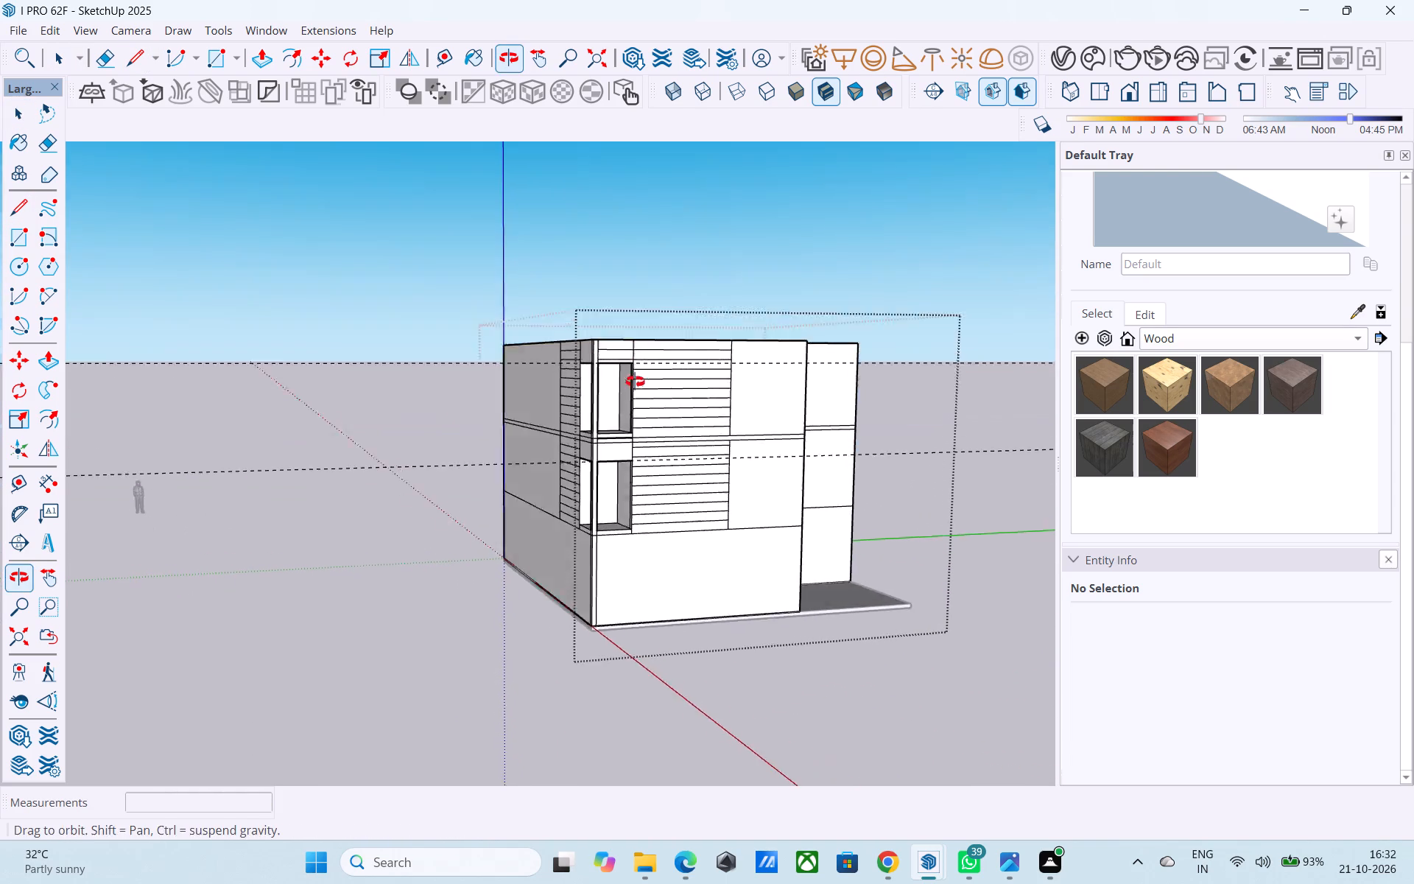
middle_click_drag(635, 382, 635, 383)
scroll(616, 376, "up", 10)
middle_click_drag(608, 371, 705, 397)
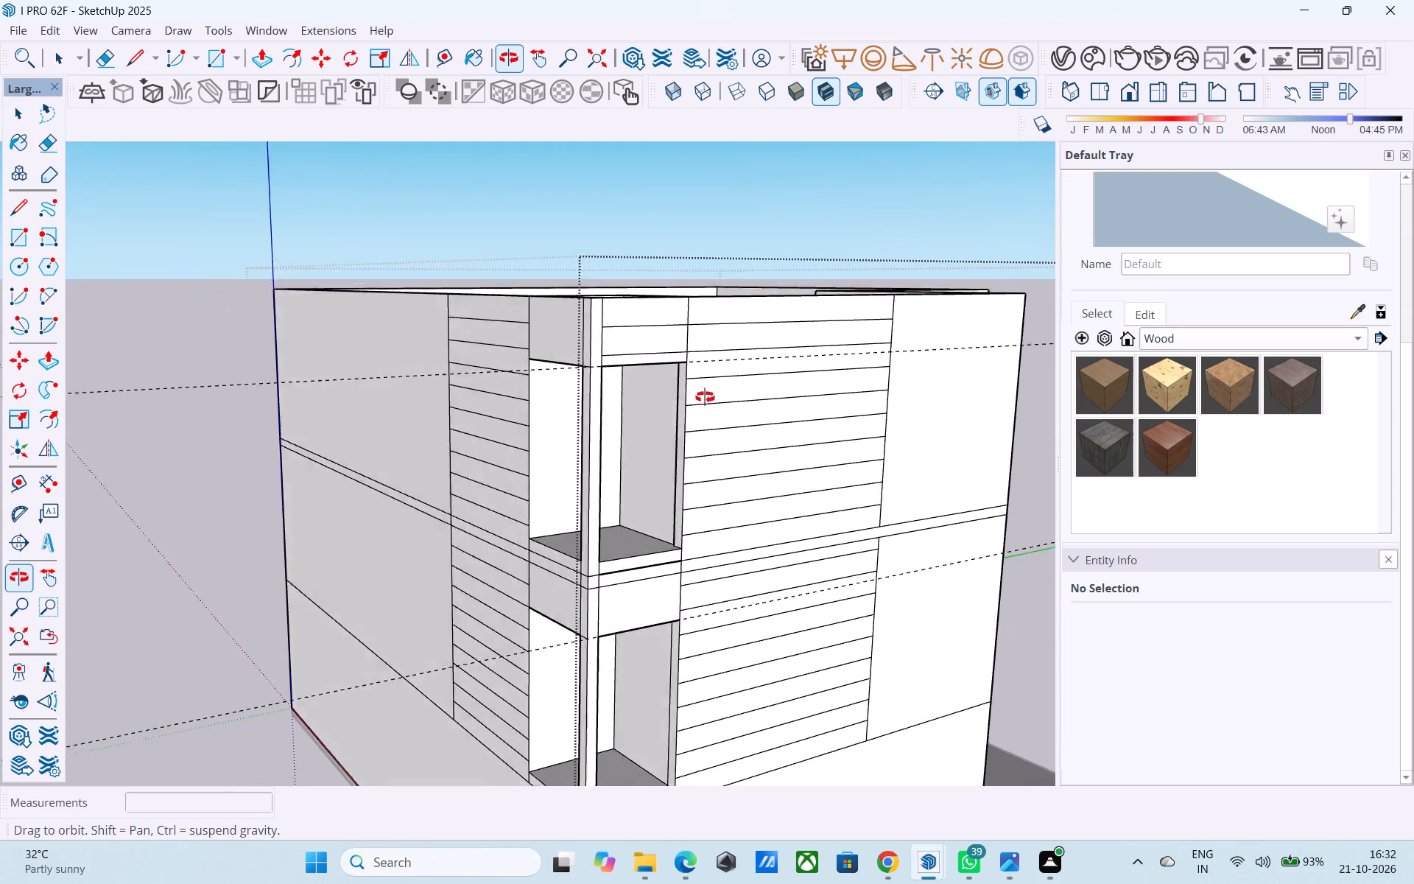
middle_click_drag(705, 397, 688, 393)
scroll(688, 393, "up", 1)
key("l")
scroll(585, 313, "up", 6)
left_click(597, 320)
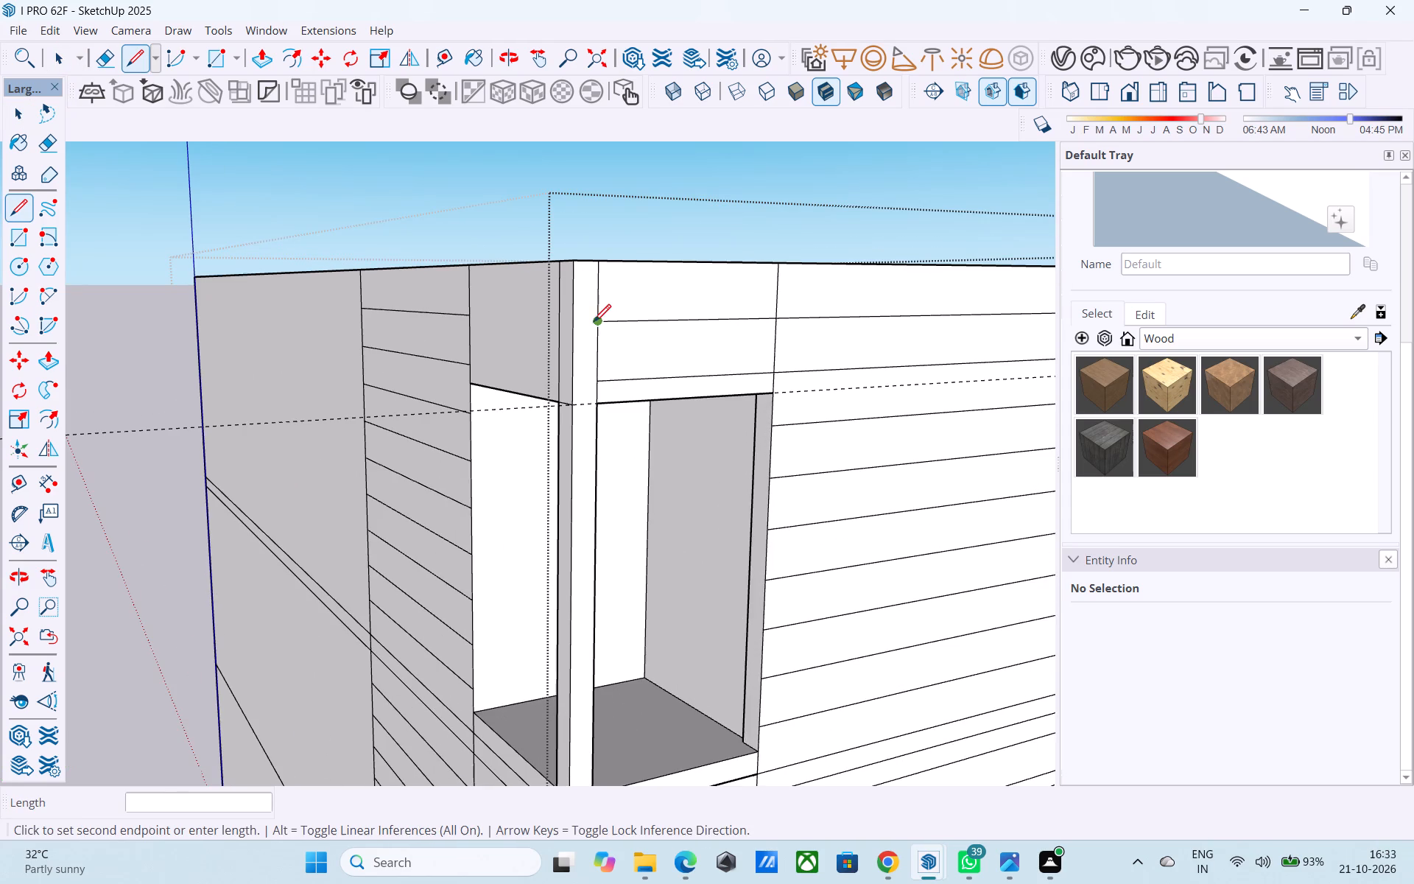
left_click(574, 320)
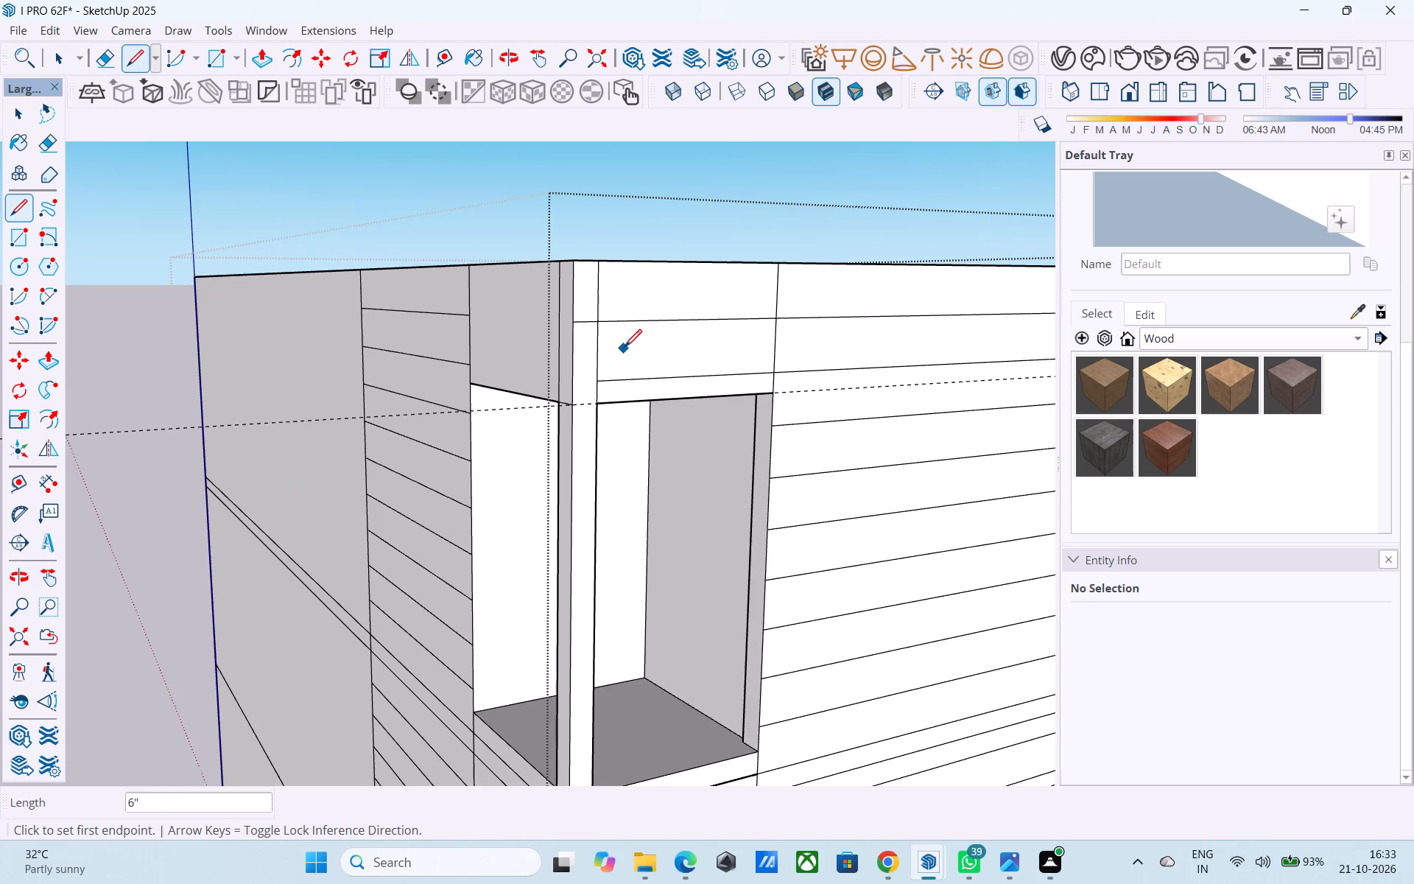
left_click(578, 330)
left_click(468, 312)
Examine the groove and slab lines on both façades around the corner and the plain wall beyond the wider groove panel.
scroll(714, 410, "down", 1)
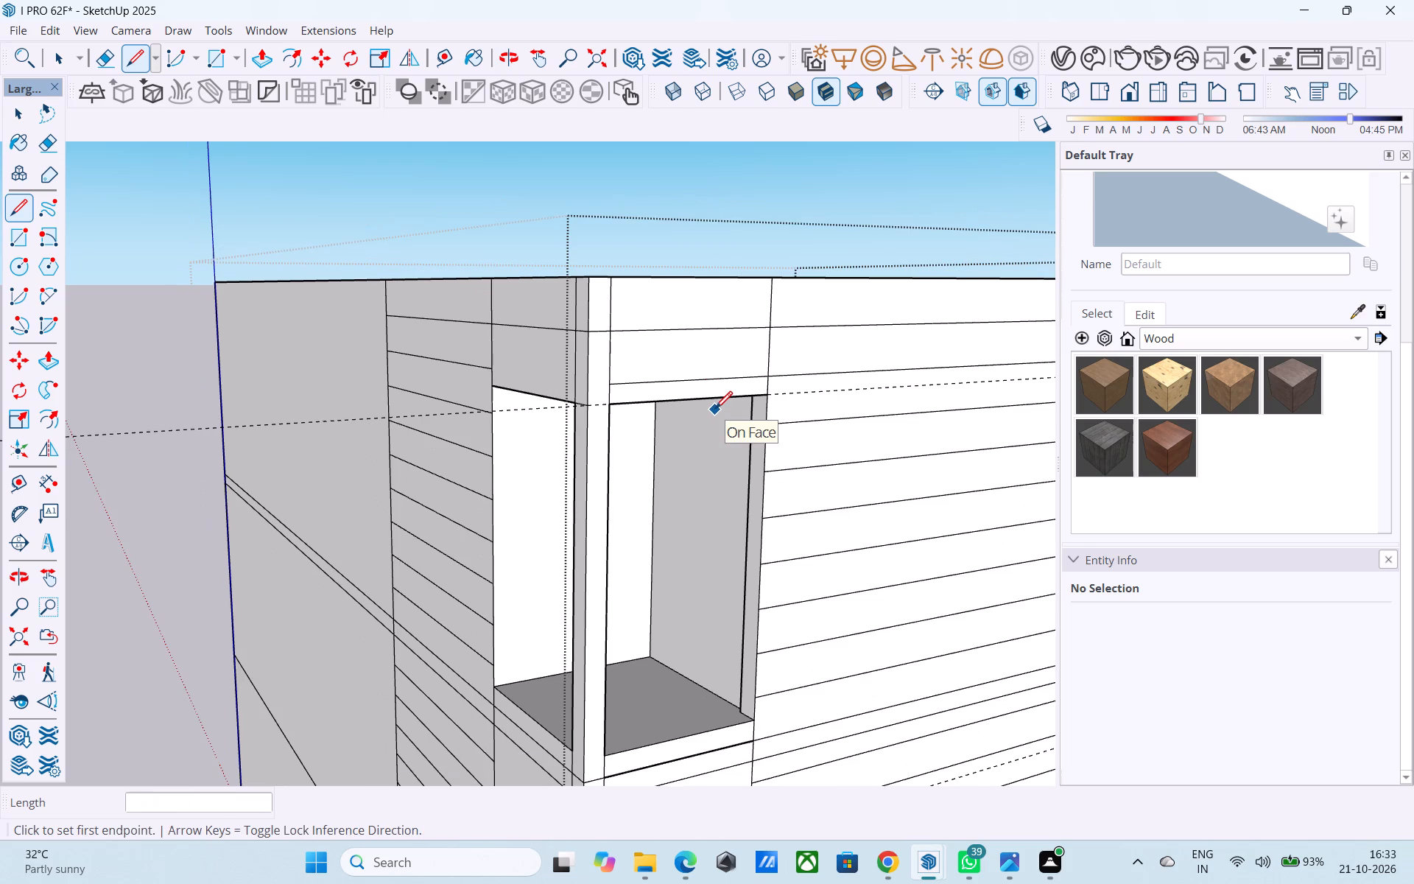
scroll(715, 410, "down", 2)
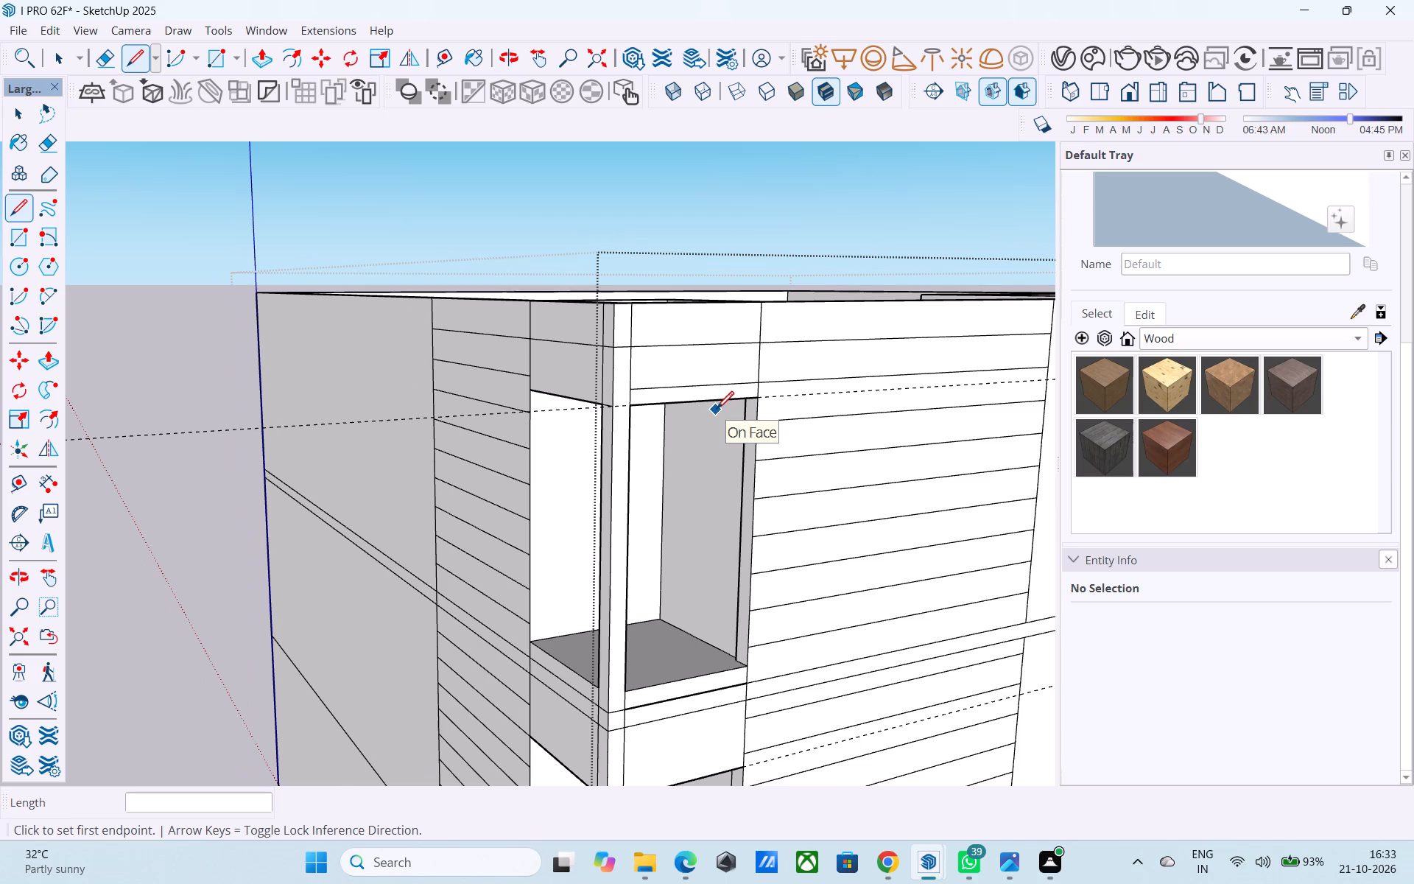
scroll(717, 410, "down", 4)
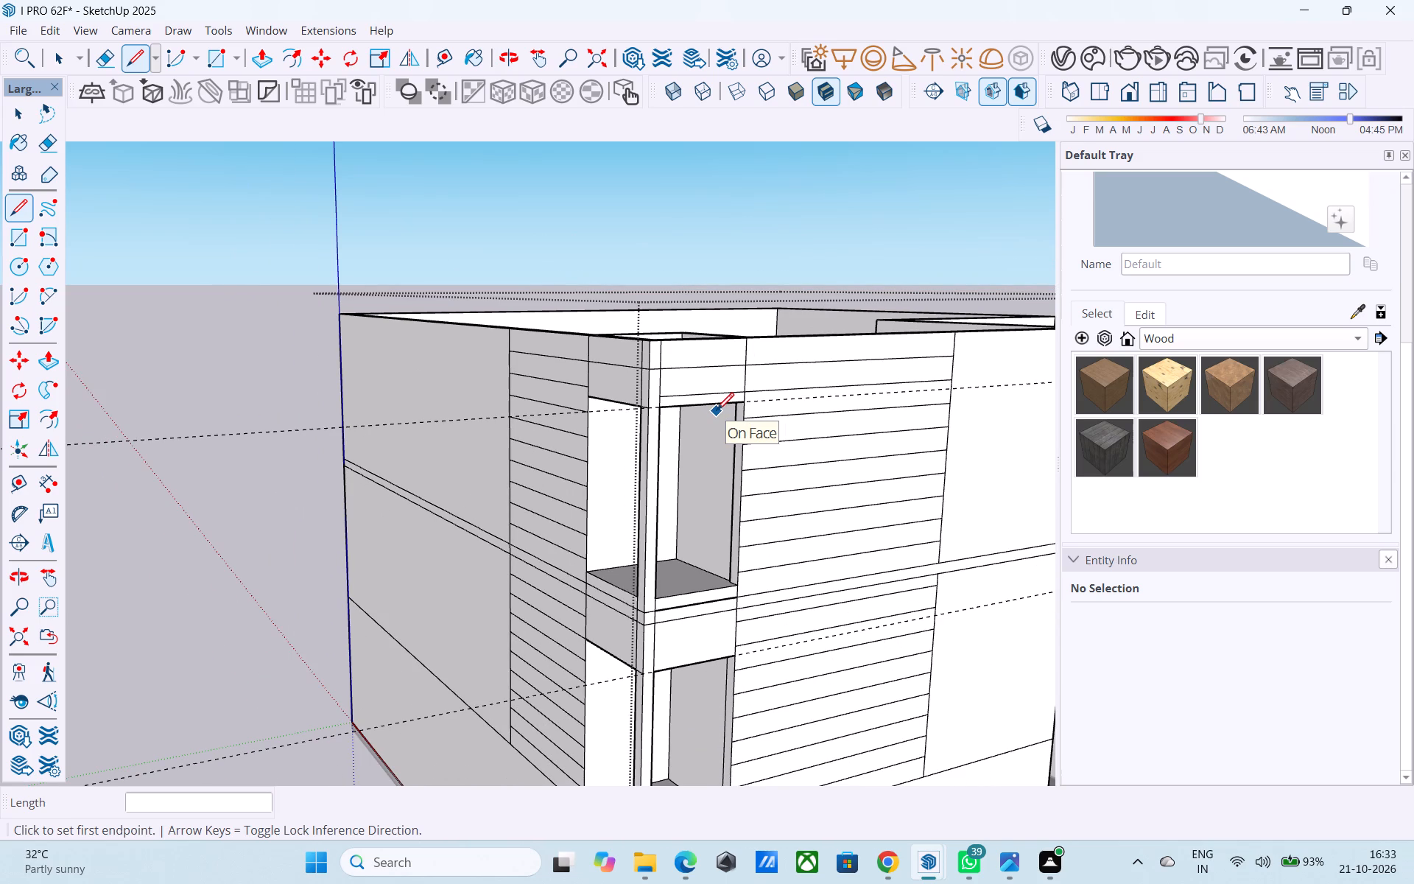
scroll(717, 415, "down", 3)
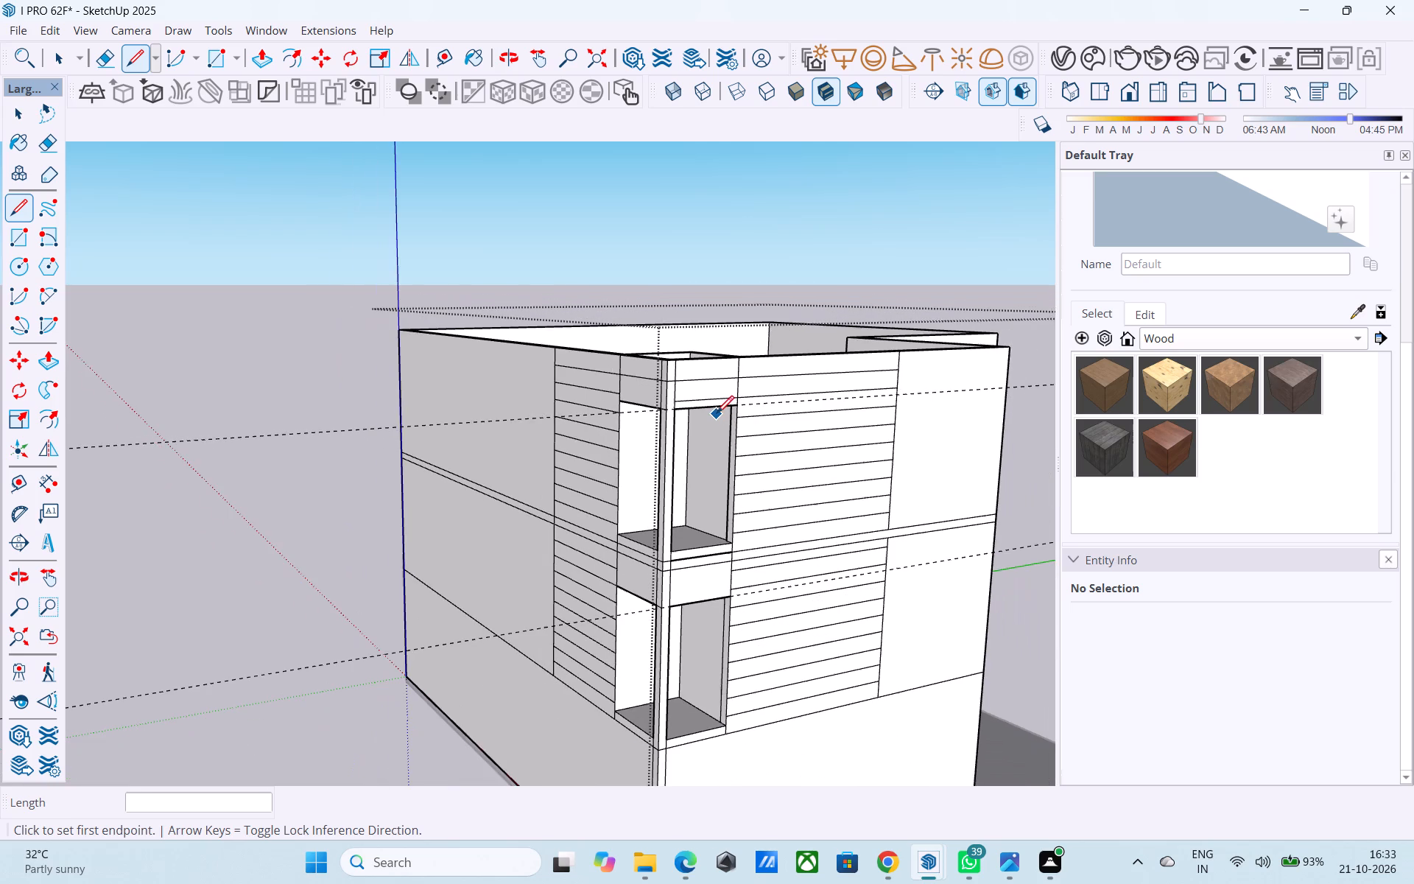
middle_click_drag(703, 456, 711, 424)
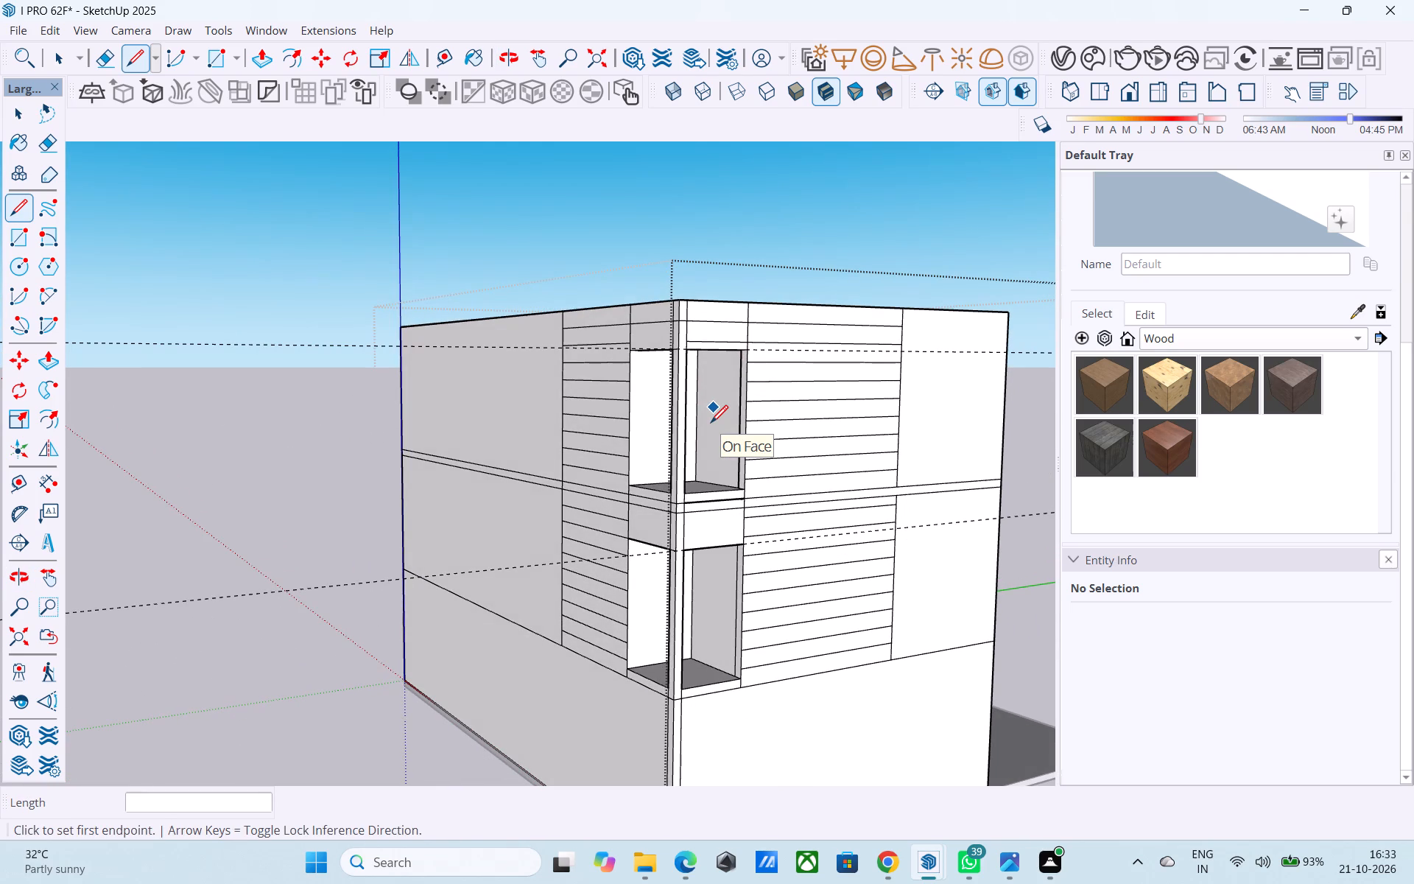
middle_click_drag(711, 424, 715, 338)
scroll(685, 346, "down", 5)
middle_click_drag(669, 390, 460, 474)
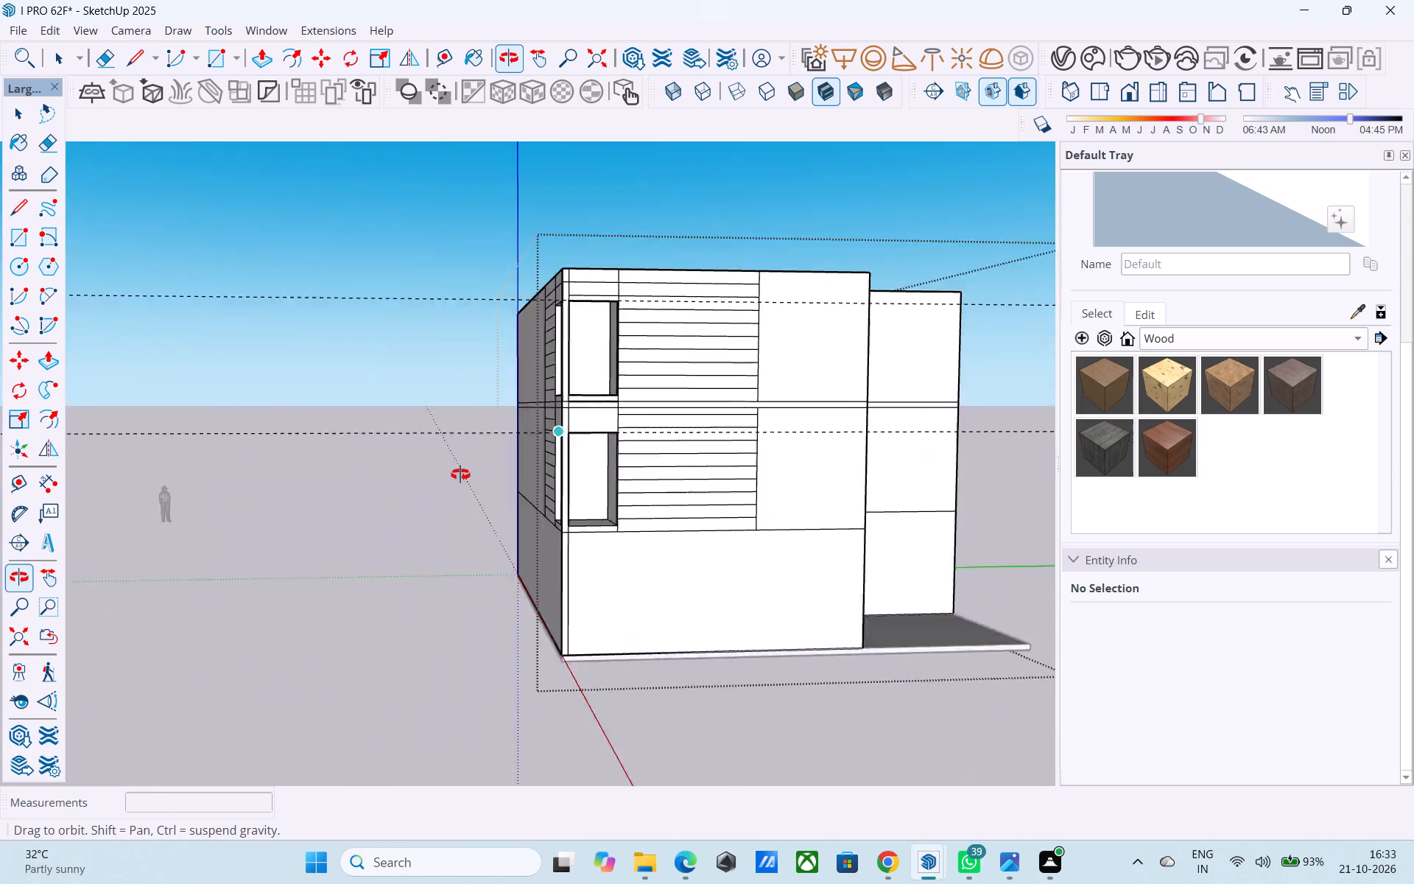
middle_click_drag(460, 474, 412, 480)
scroll(417, 469, "down", 4)
middle_click_drag(576, 431, 571, 465)
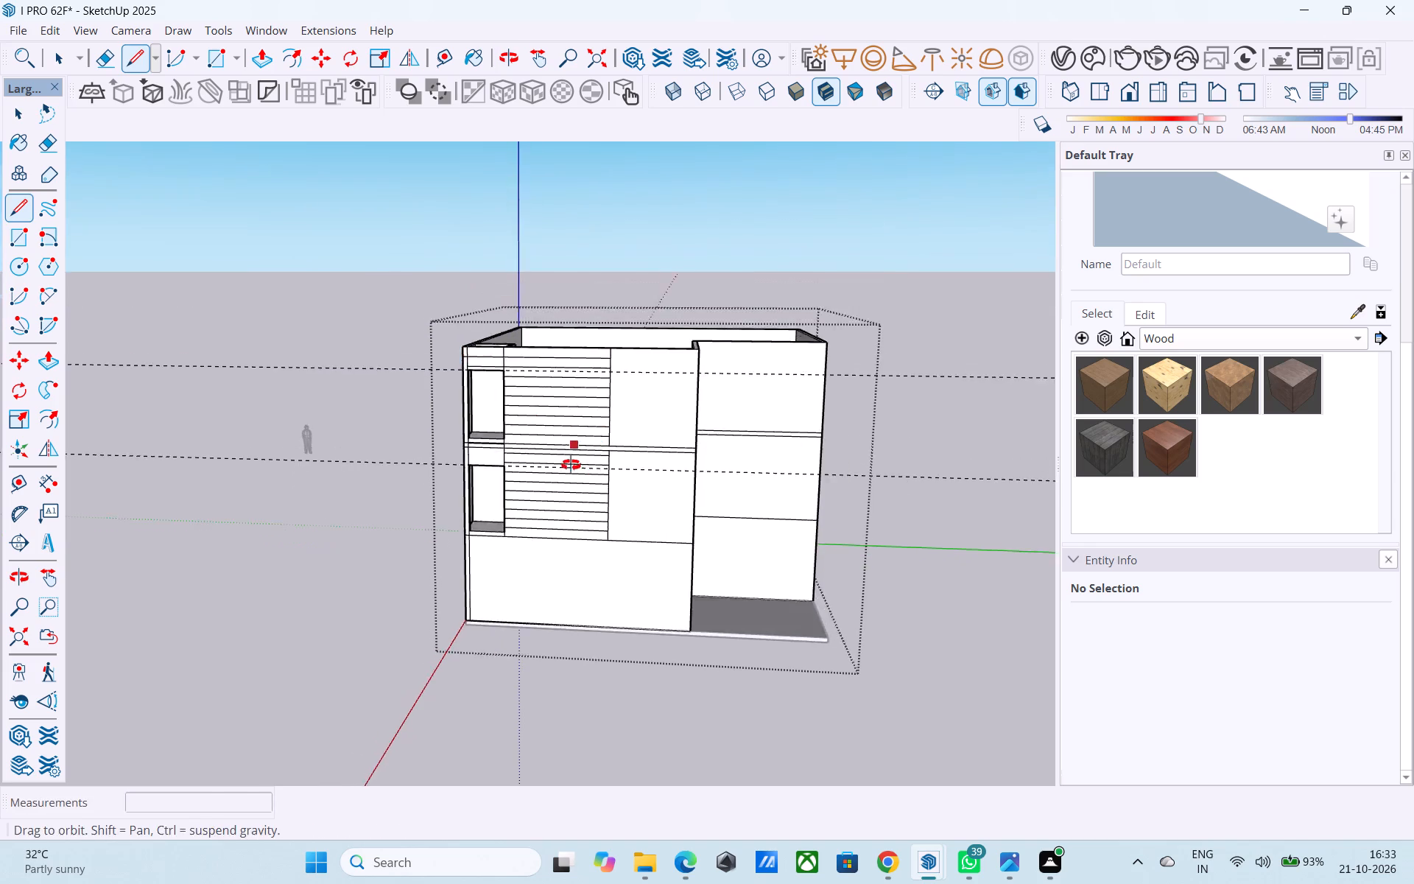
middle_click_drag(571, 465, 580, 461)
Place guides on the wider façade's plain upper wall, 3' above the upper slab line and 1' in from its far vertical edge.
scroll(571, 465, "up", 9)
key("t")
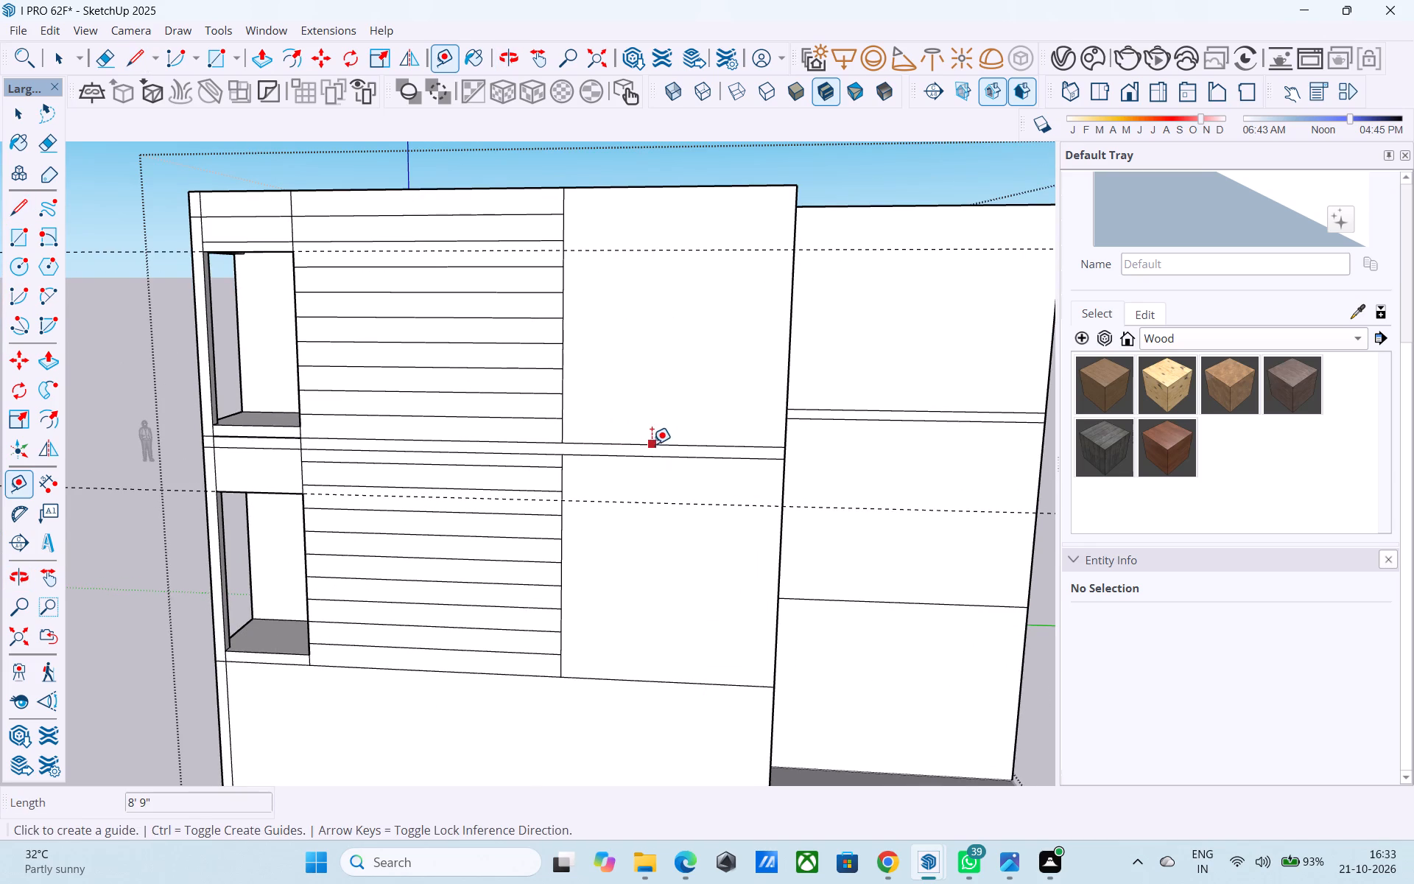
left_click(654, 443)
type("3'")
key("Return")
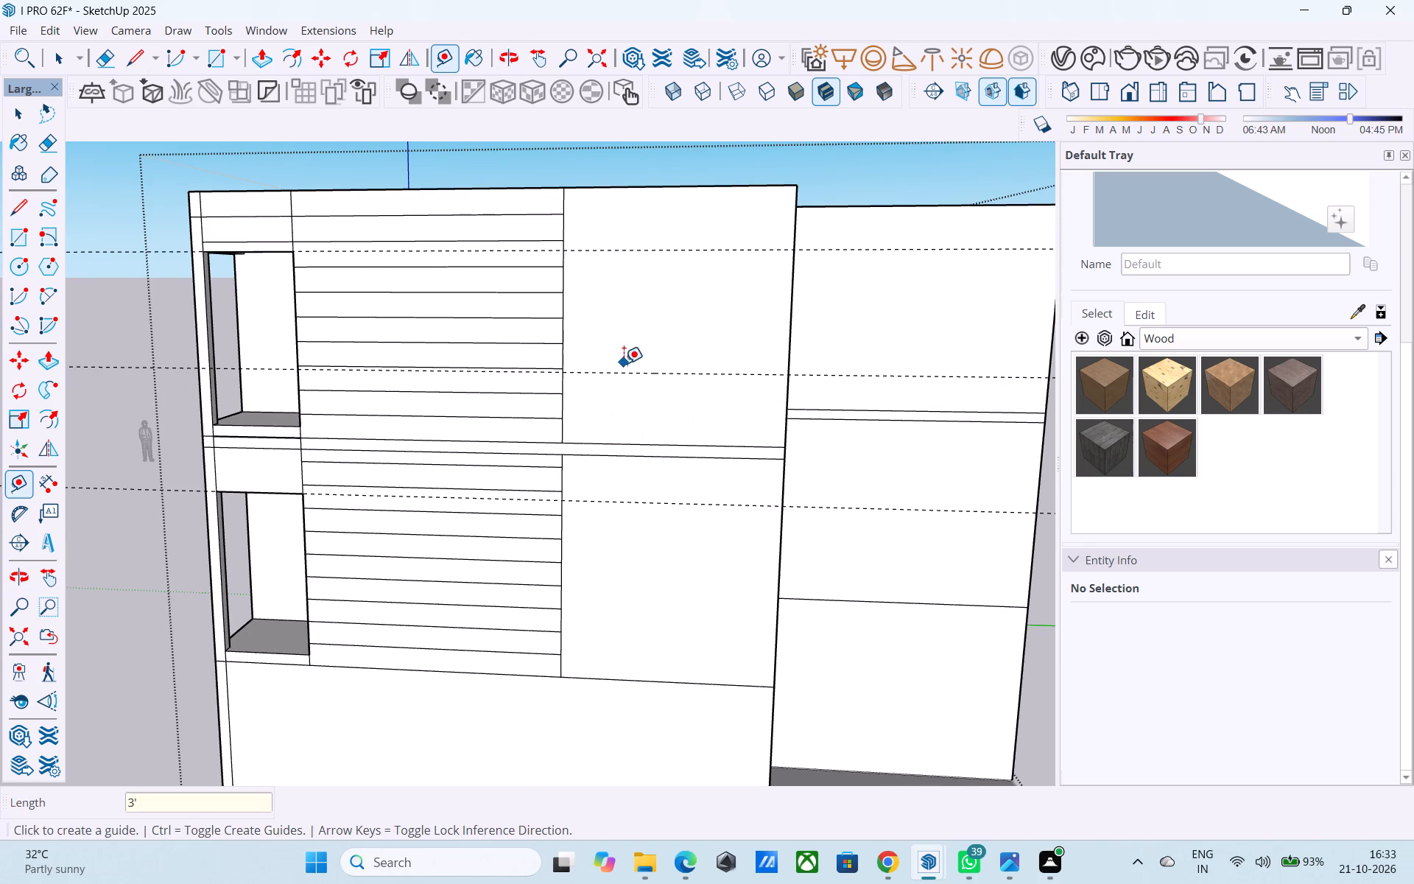
left_click(794, 319)
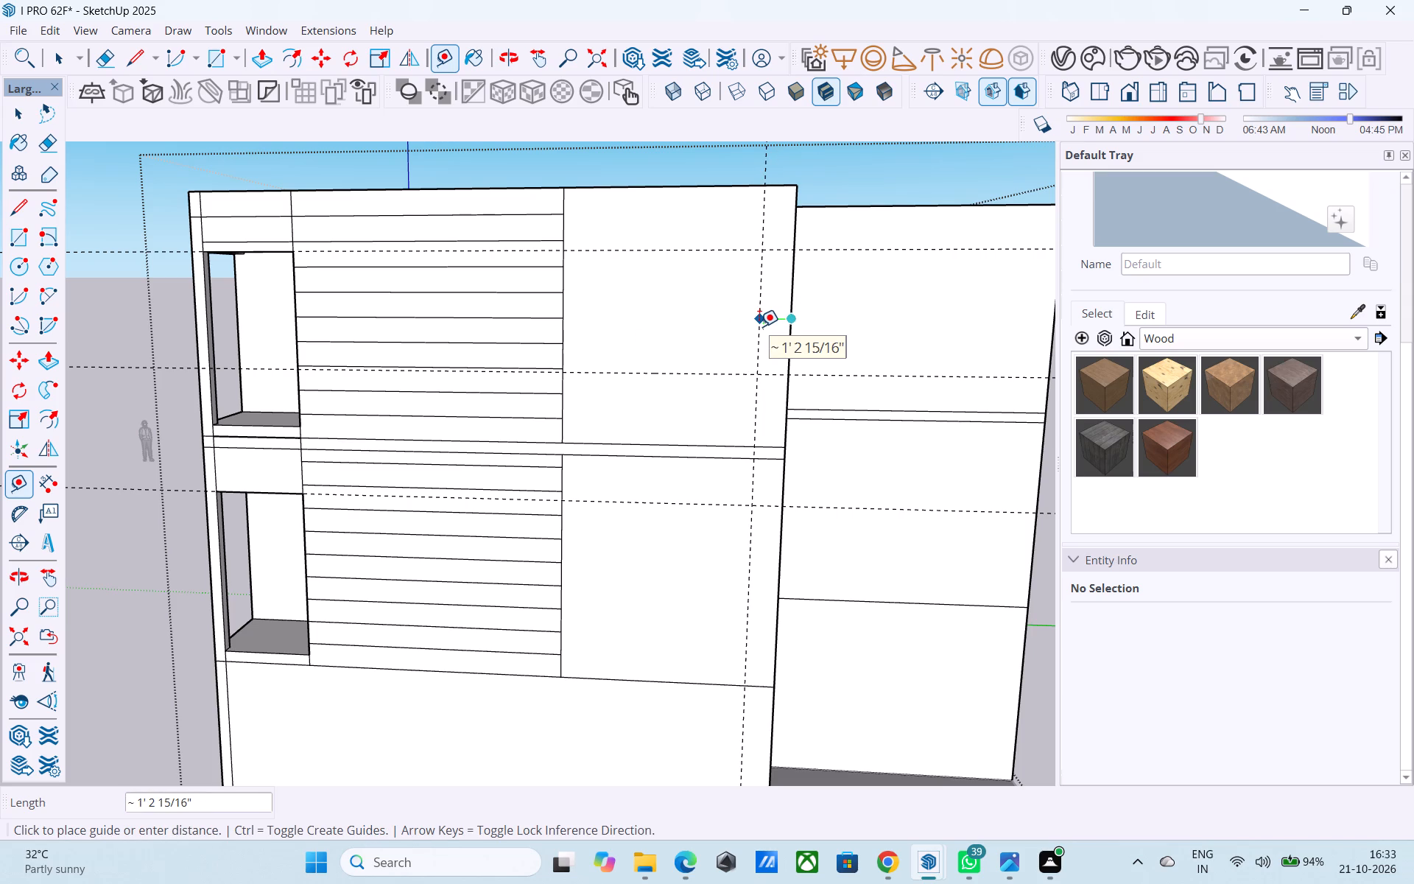
key("1")
key("apostrophe")
key("Return")
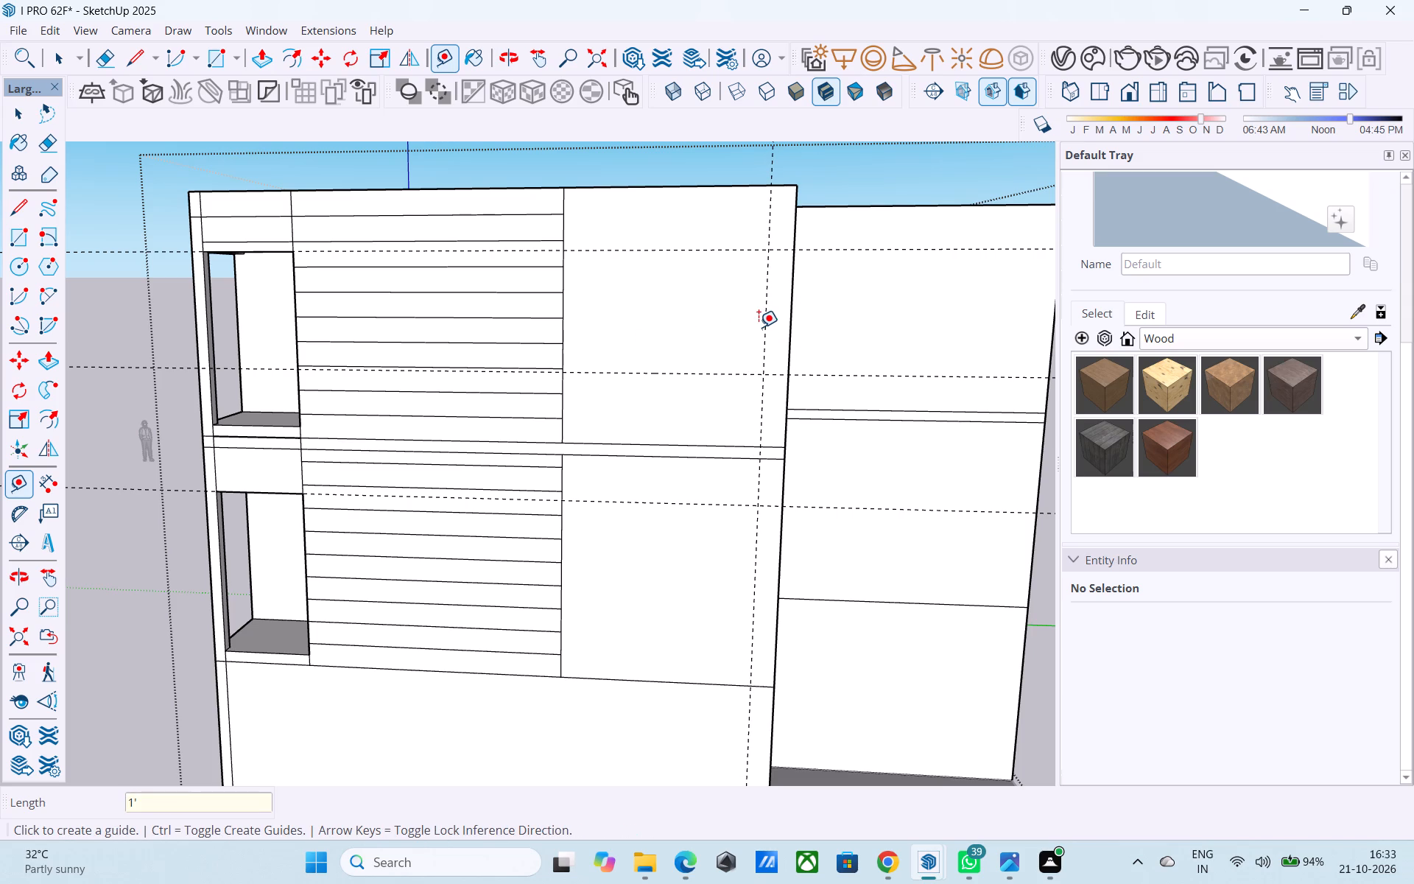
Draw a window rectangle 5' high and 8' wide from the guides' intersection toward the groove panel.
key("r")
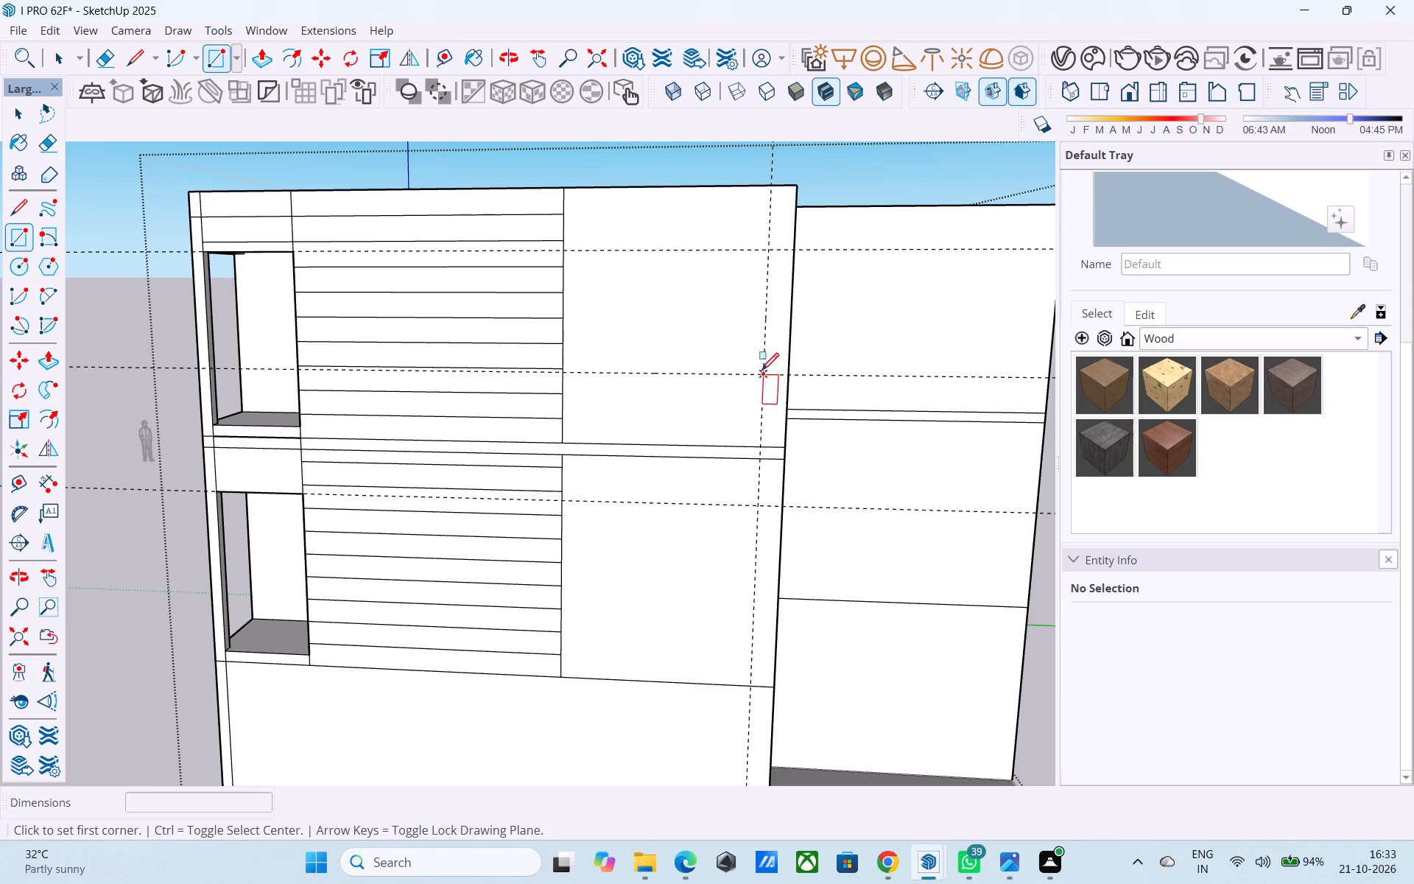
left_click(761, 372)
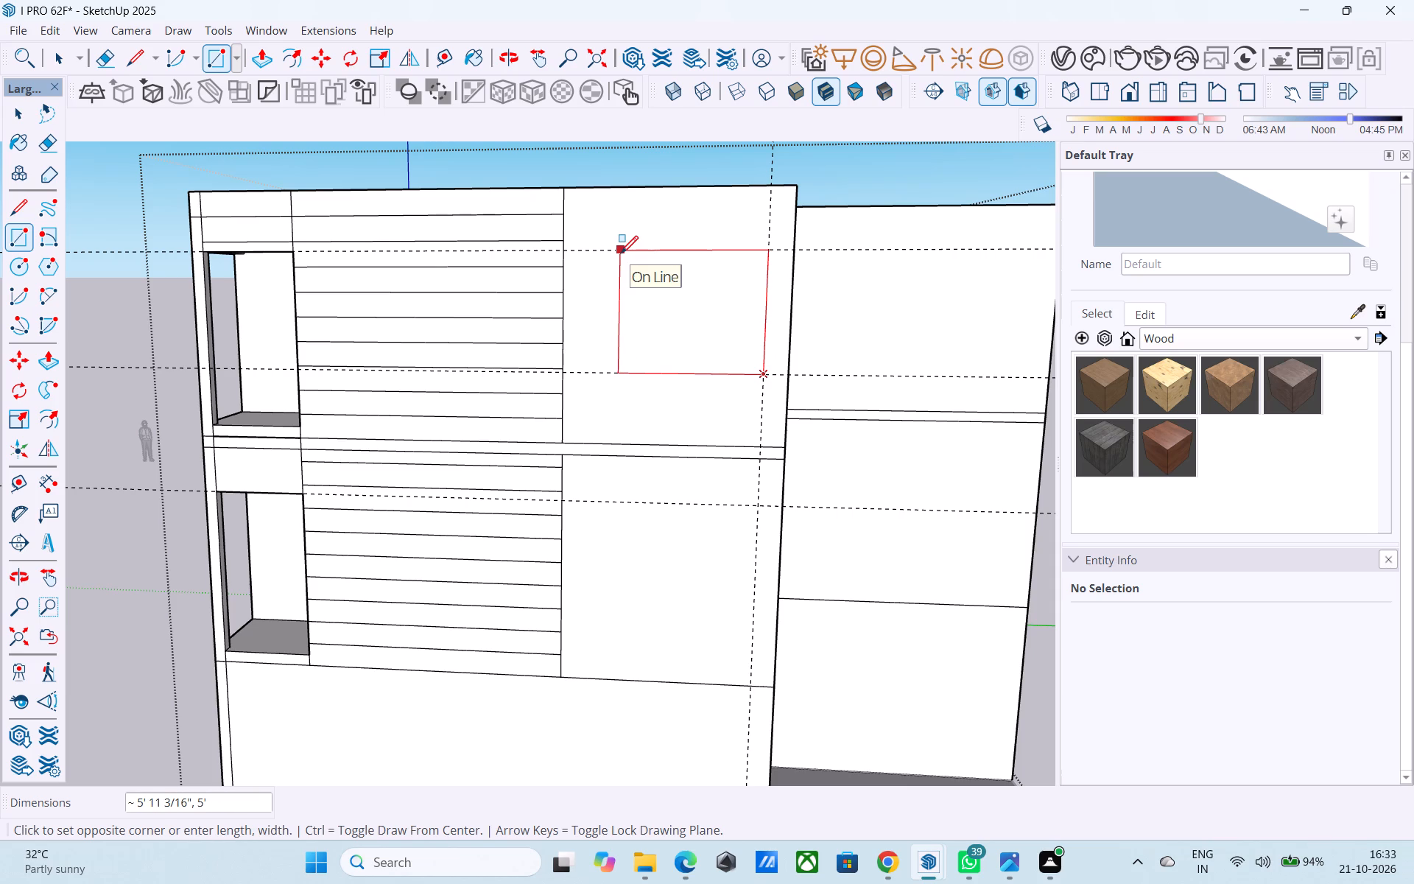
middle_click_drag(621, 255, 641, 365)
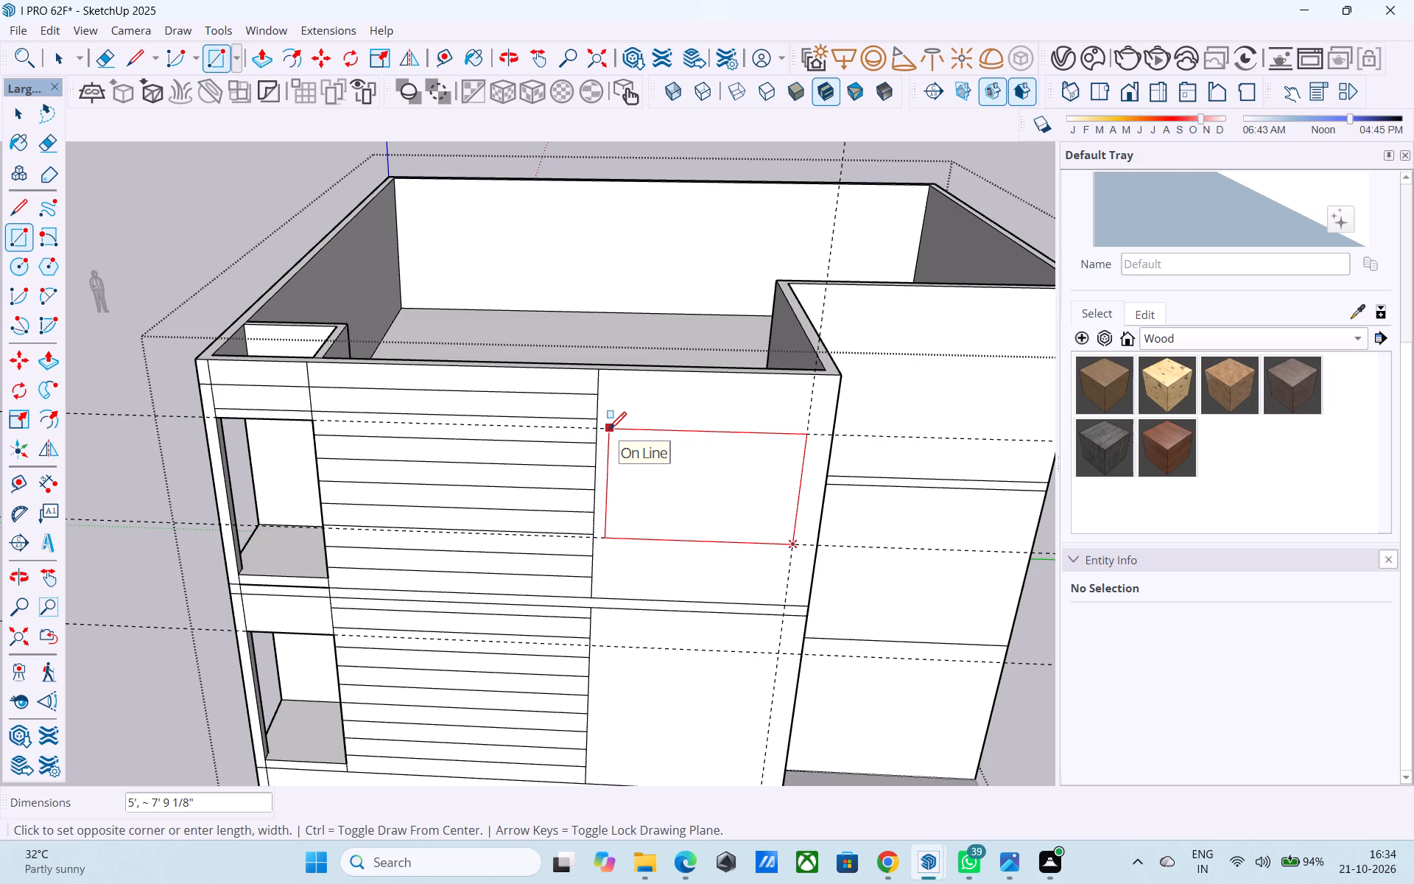
type("5',")
type("8'")
key("Return")
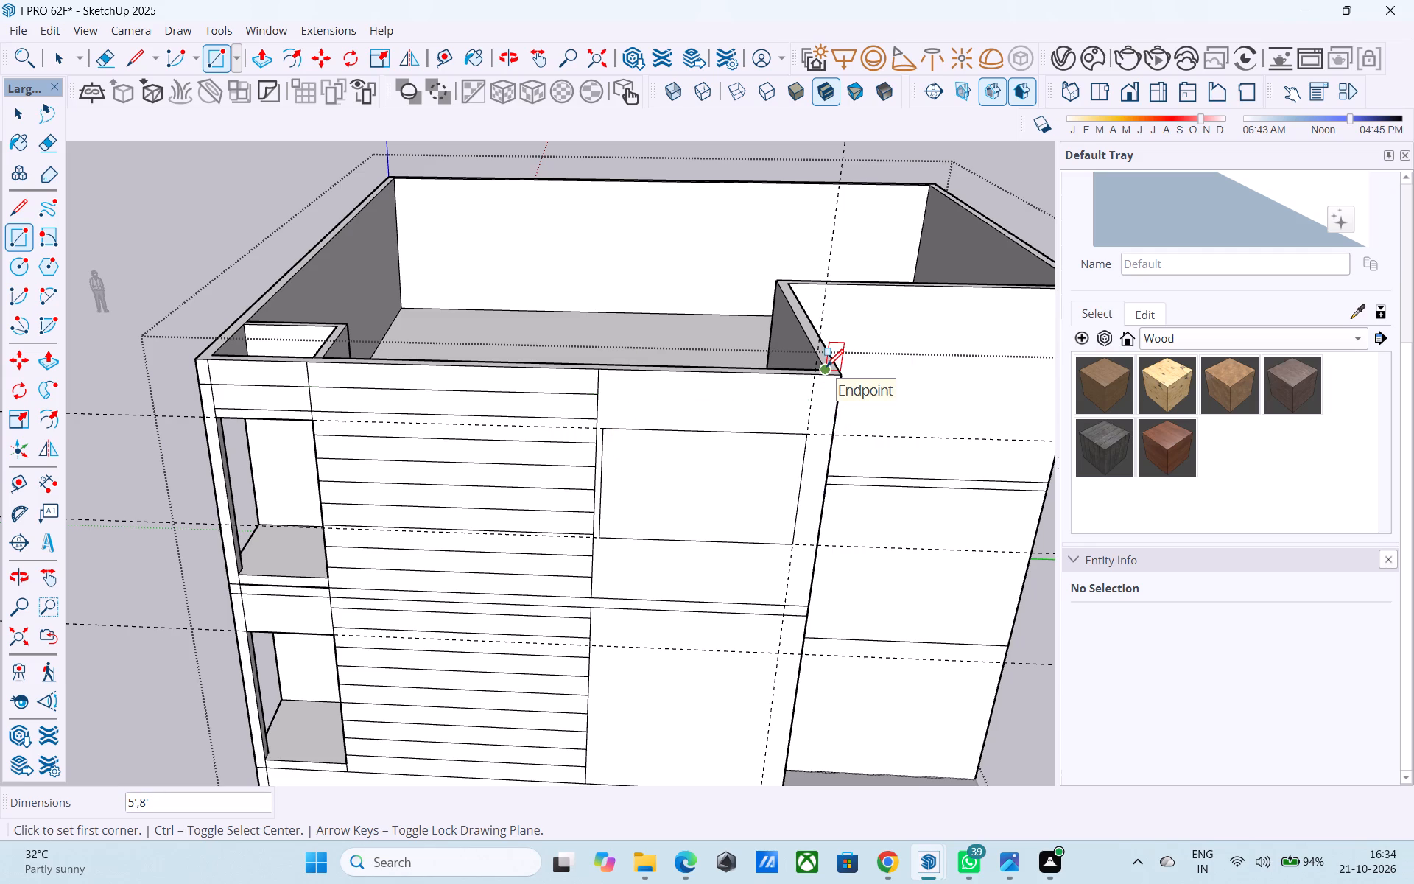
Examine the window outline's size and placement against the wider façade's groove panel and corner openings.
scroll(827, 401, "down", 4)
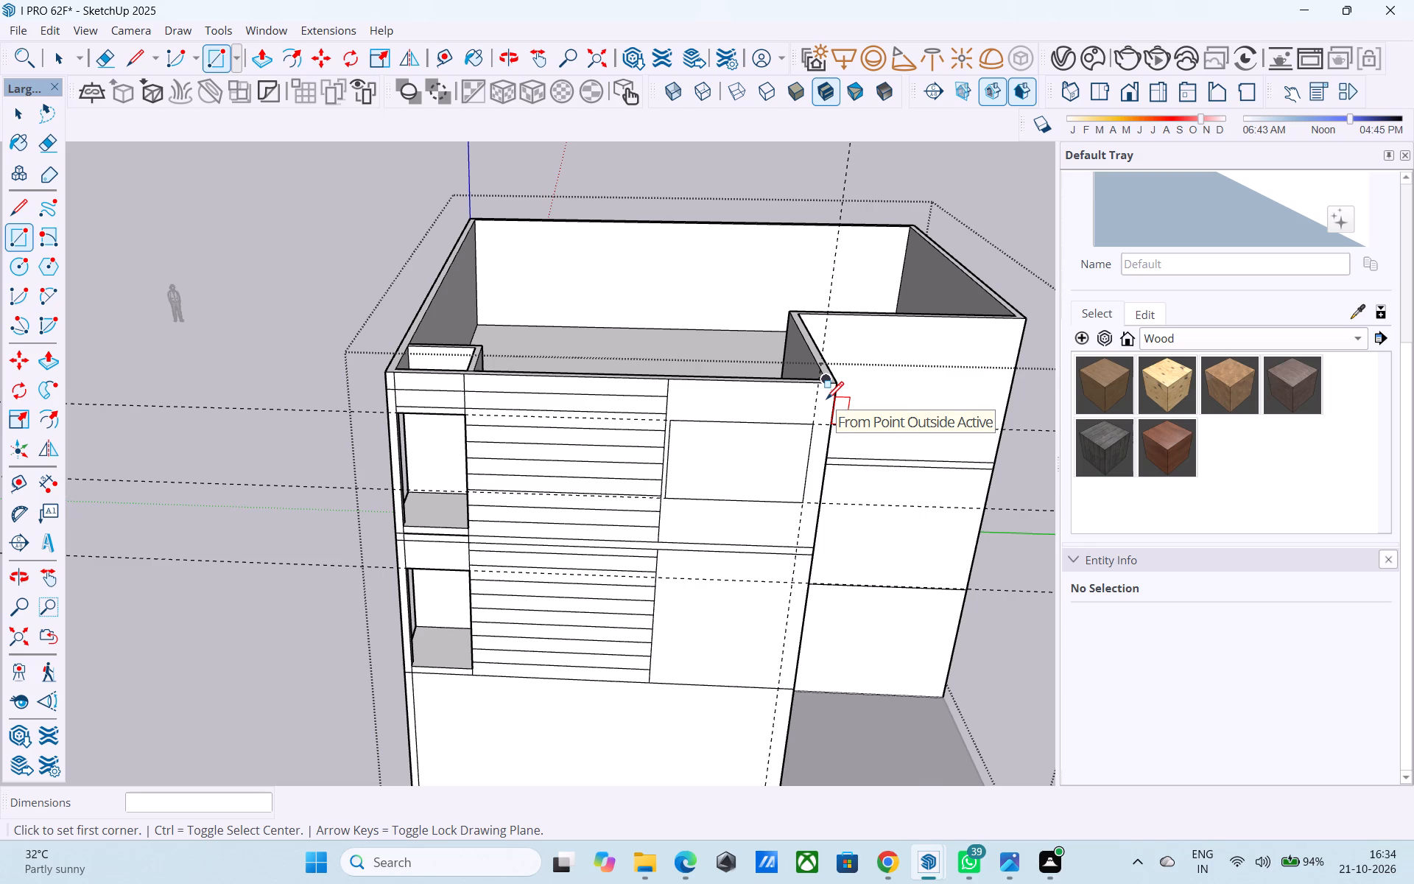
scroll(826, 401, "down", 3)
scroll(766, 474, "down", 2)
middle_click_drag(755, 488, 754, 467)
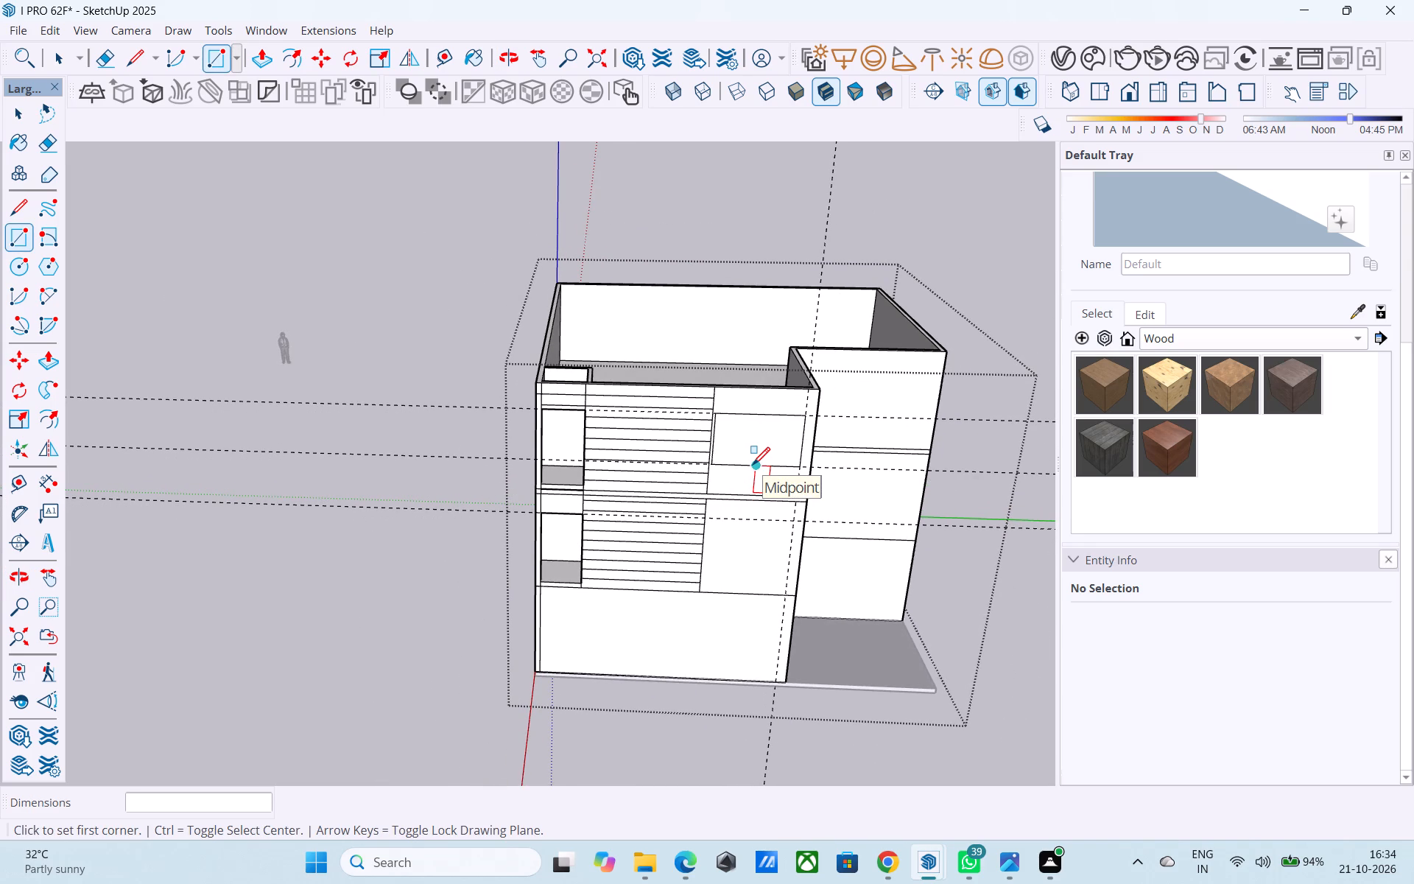
middle_click_drag(753, 466, 777, 437)
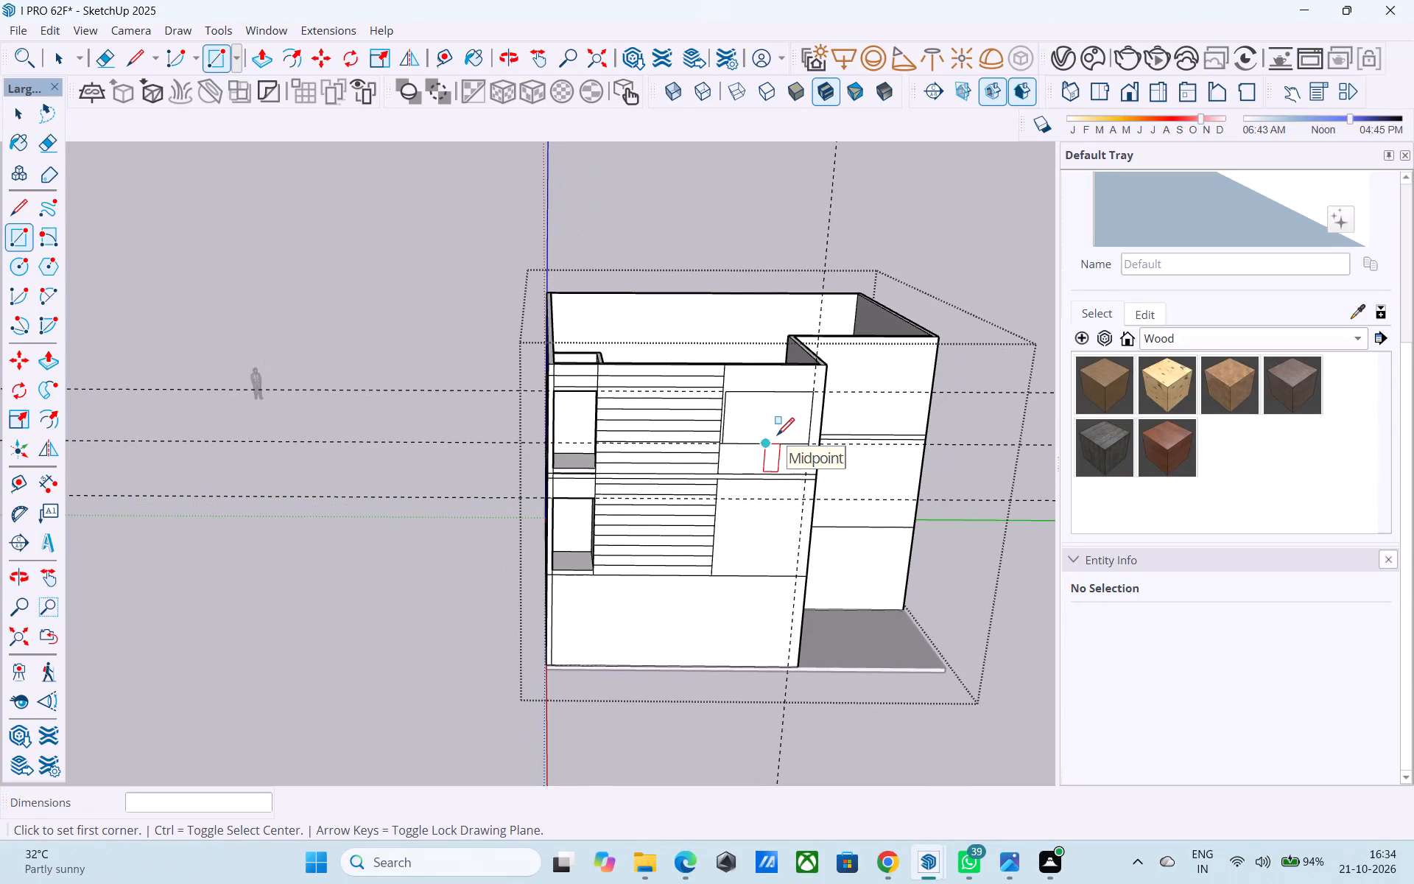
middle_click_drag(777, 437, 823, 316)
scroll(801, 323, "up", 7)
scroll(599, 275, "down", 7)
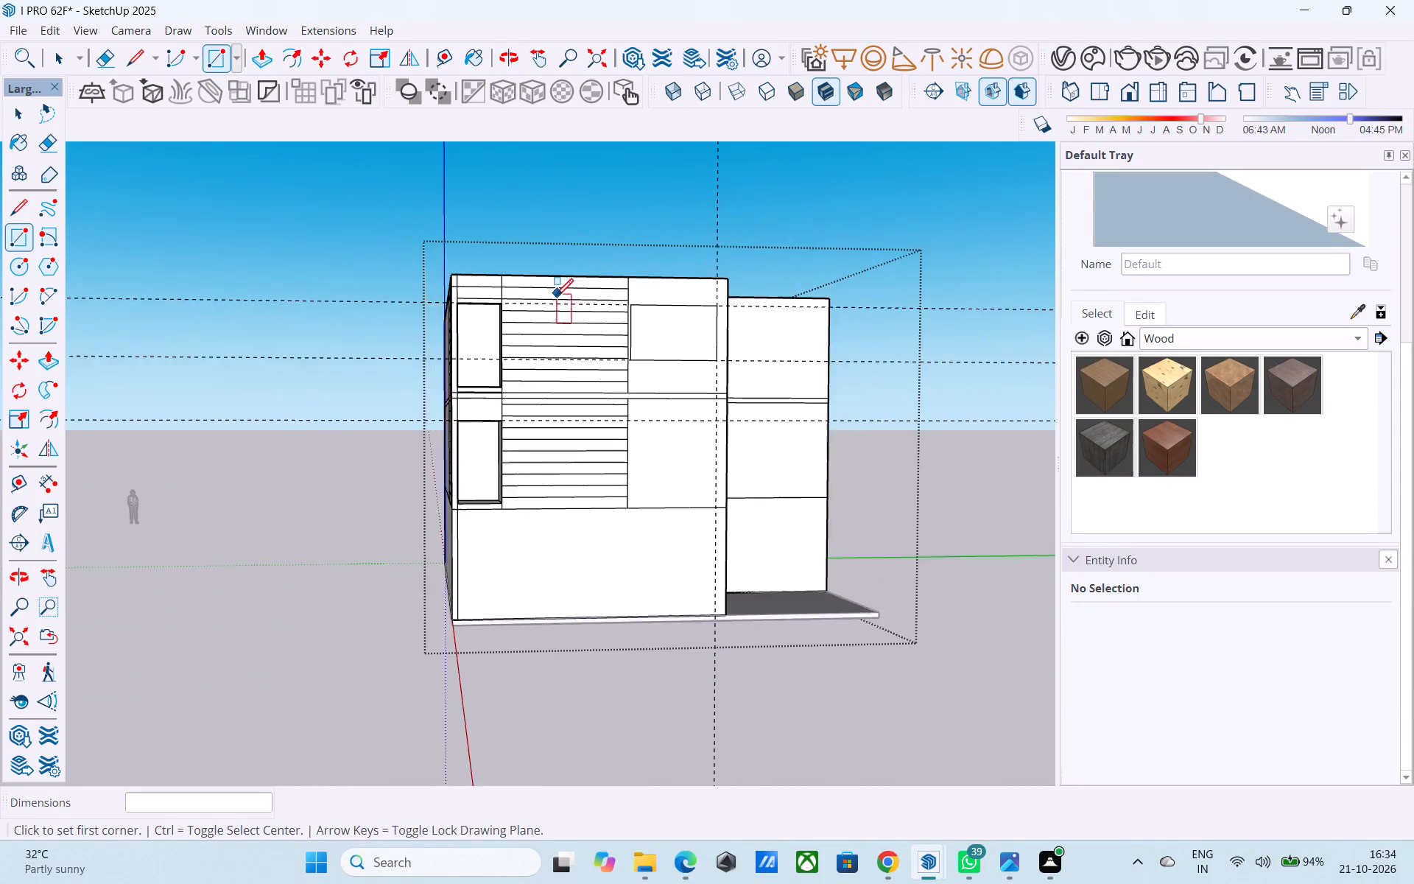
middle_click_drag(554, 298, 495, 342)
scroll(524, 345, "up", 6)
scroll(382, 320, "down", 3)
middle_click_drag(669, 338, 672, 372)
scroll(673, 371, "up", 6)
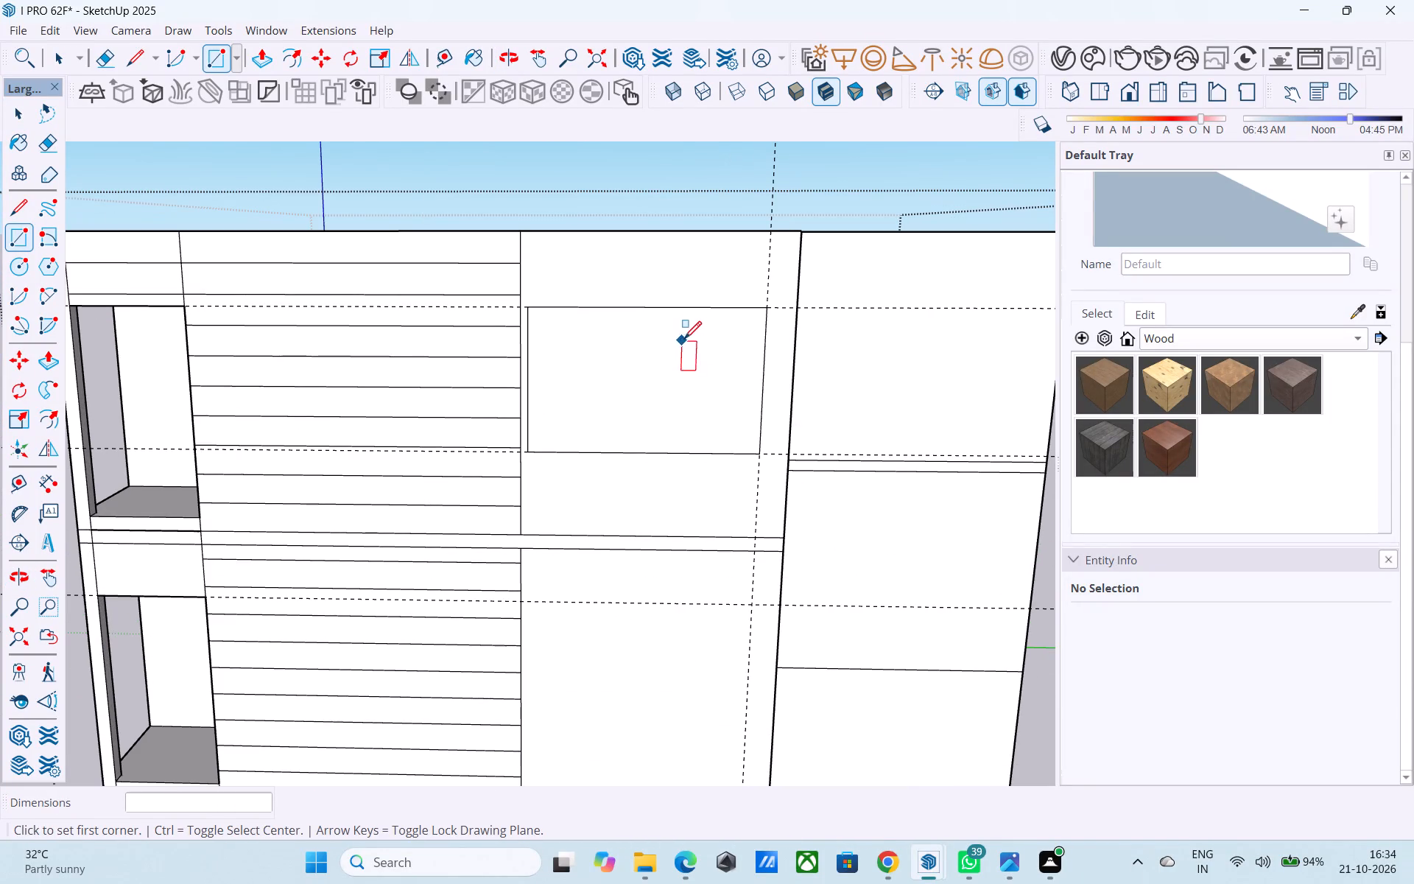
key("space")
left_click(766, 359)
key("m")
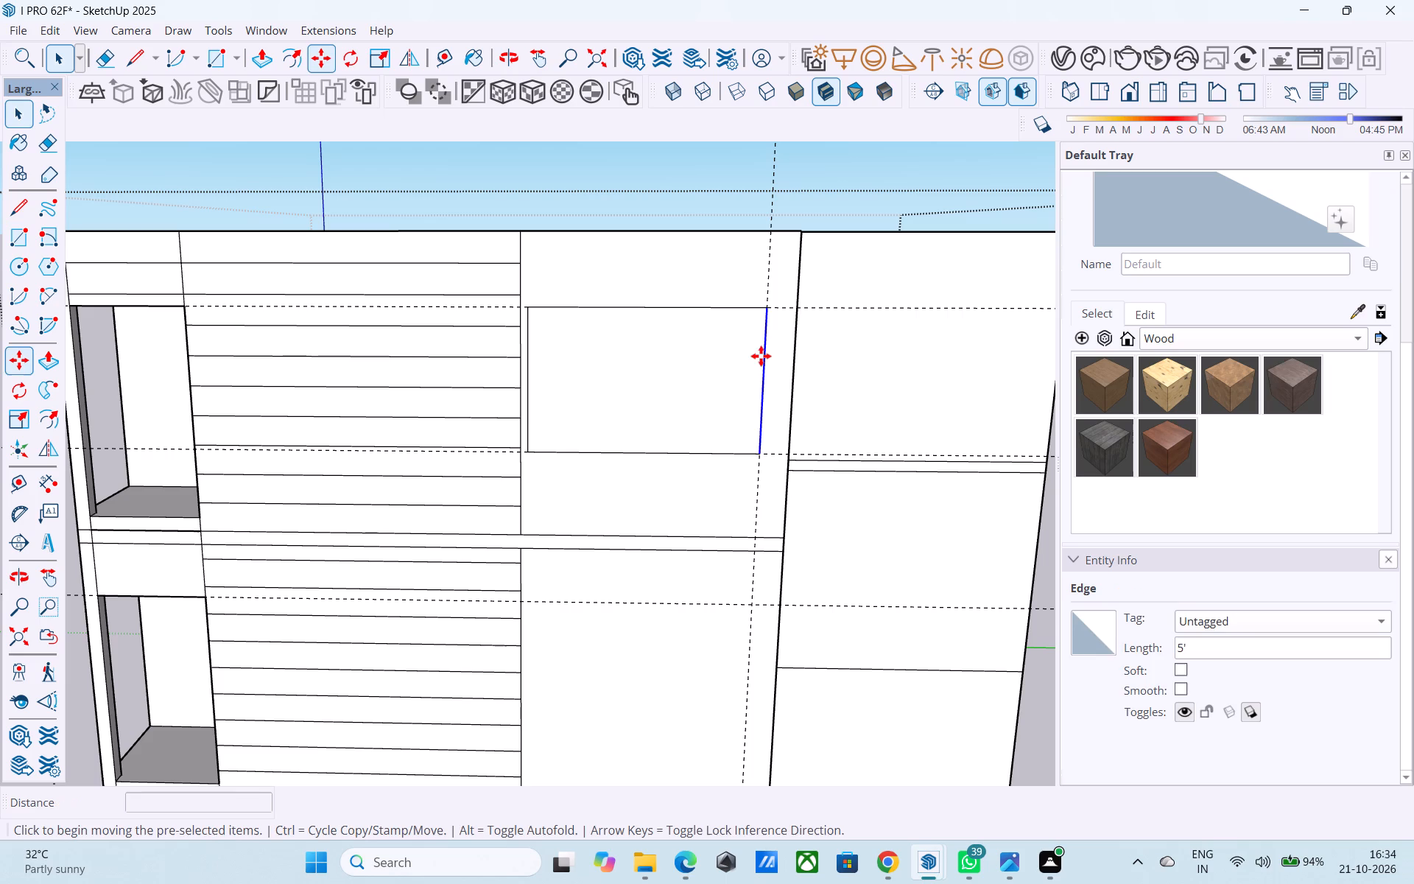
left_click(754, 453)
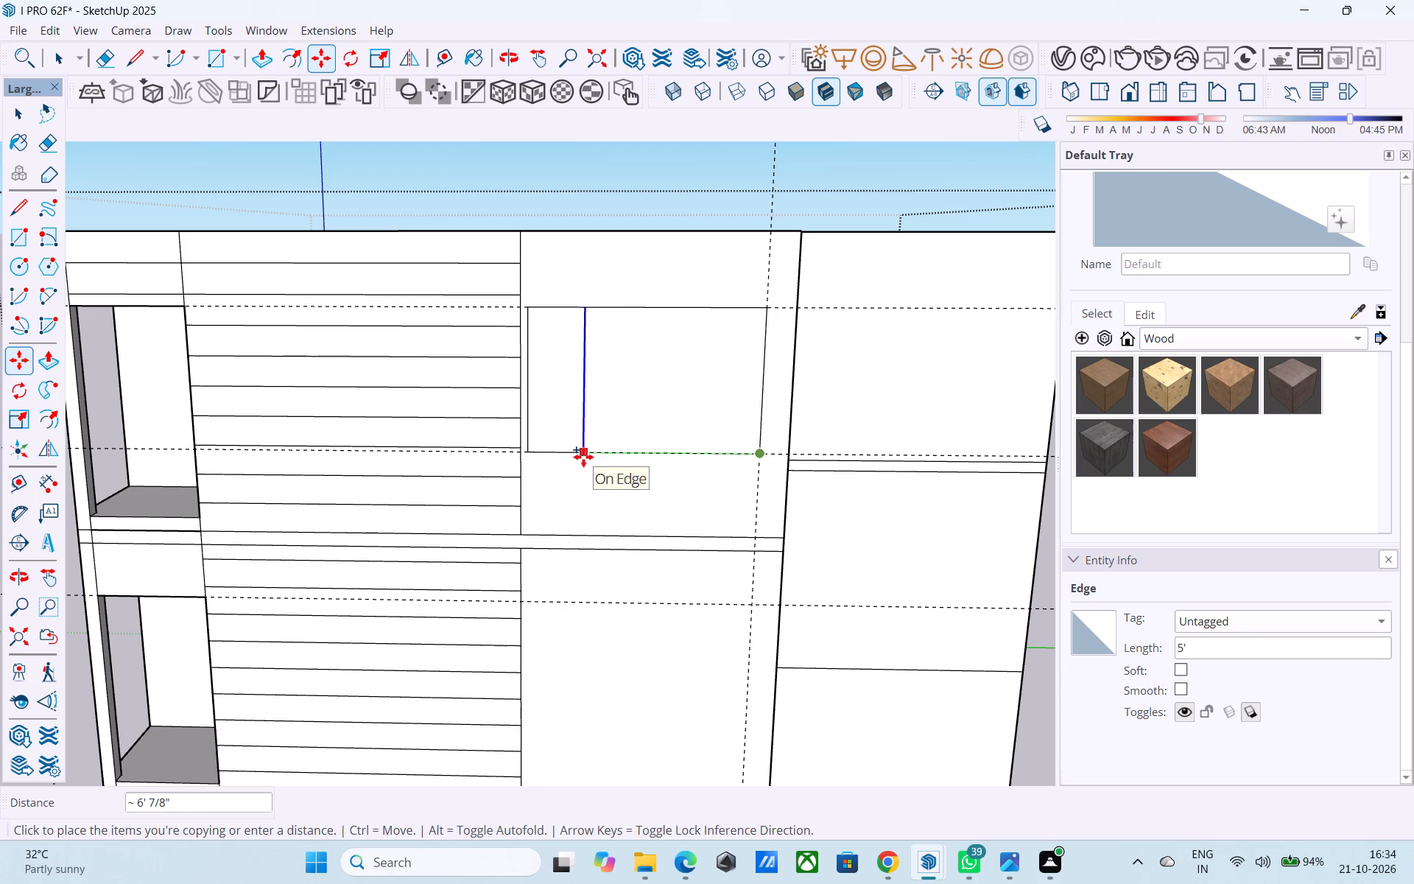
Mark 6' along the window outline's bottom edge from its outer corner and draw a 5' vertical line there up to the top edge.
key("l")
left_click(759, 459)
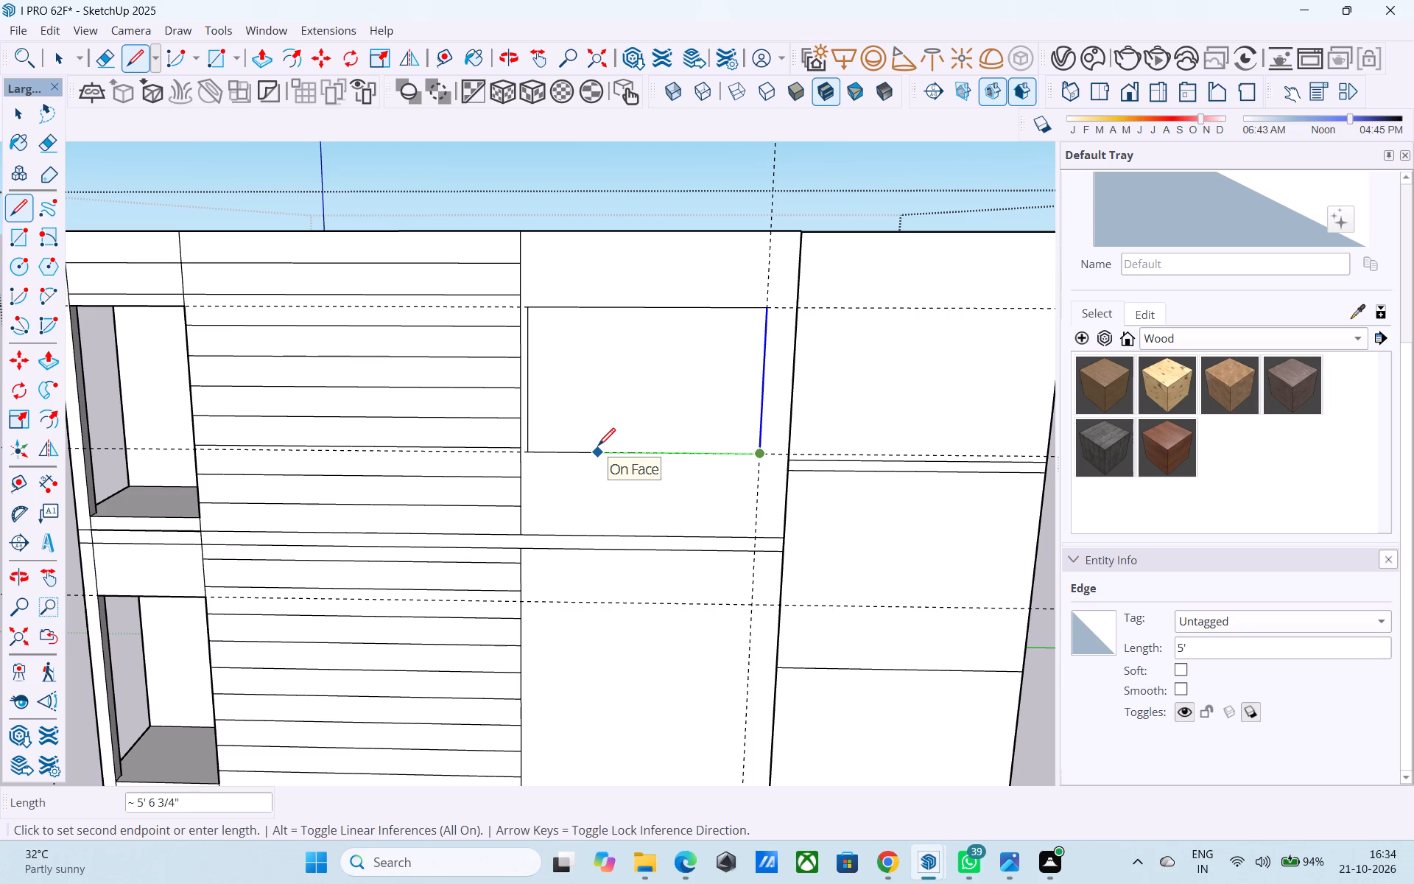
type("6'")
key("Return")
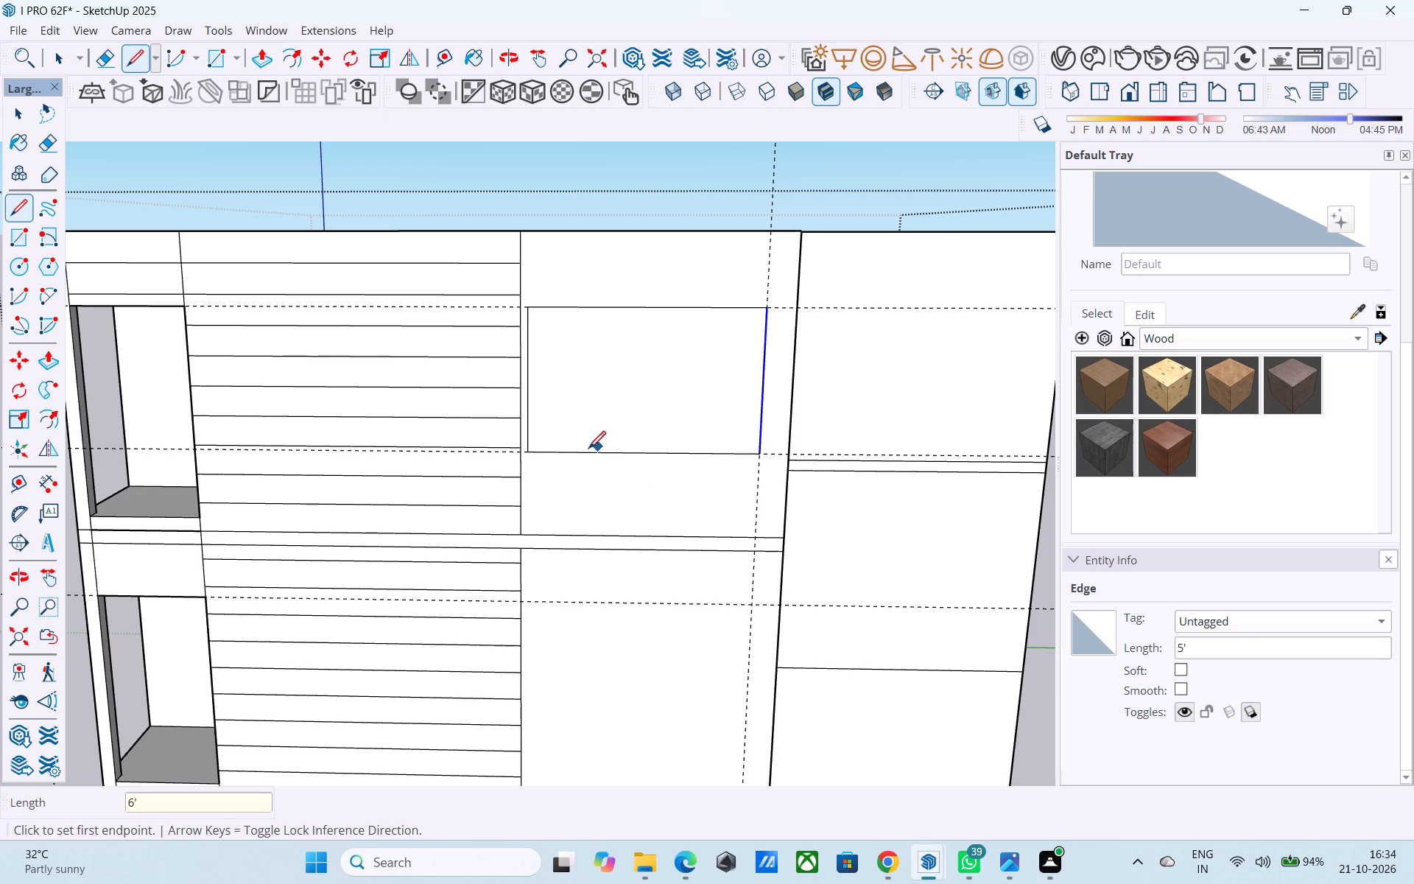
left_click(582, 455)
left_click(586, 307)
Erase the outline strip on the groove-panel side of the 5' line and the window's guides, leaving a 6' by 5' window.
key("e")
left_click_drag(581, 304, 557, 313)
left_click_drag(548, 316, 542, 320)
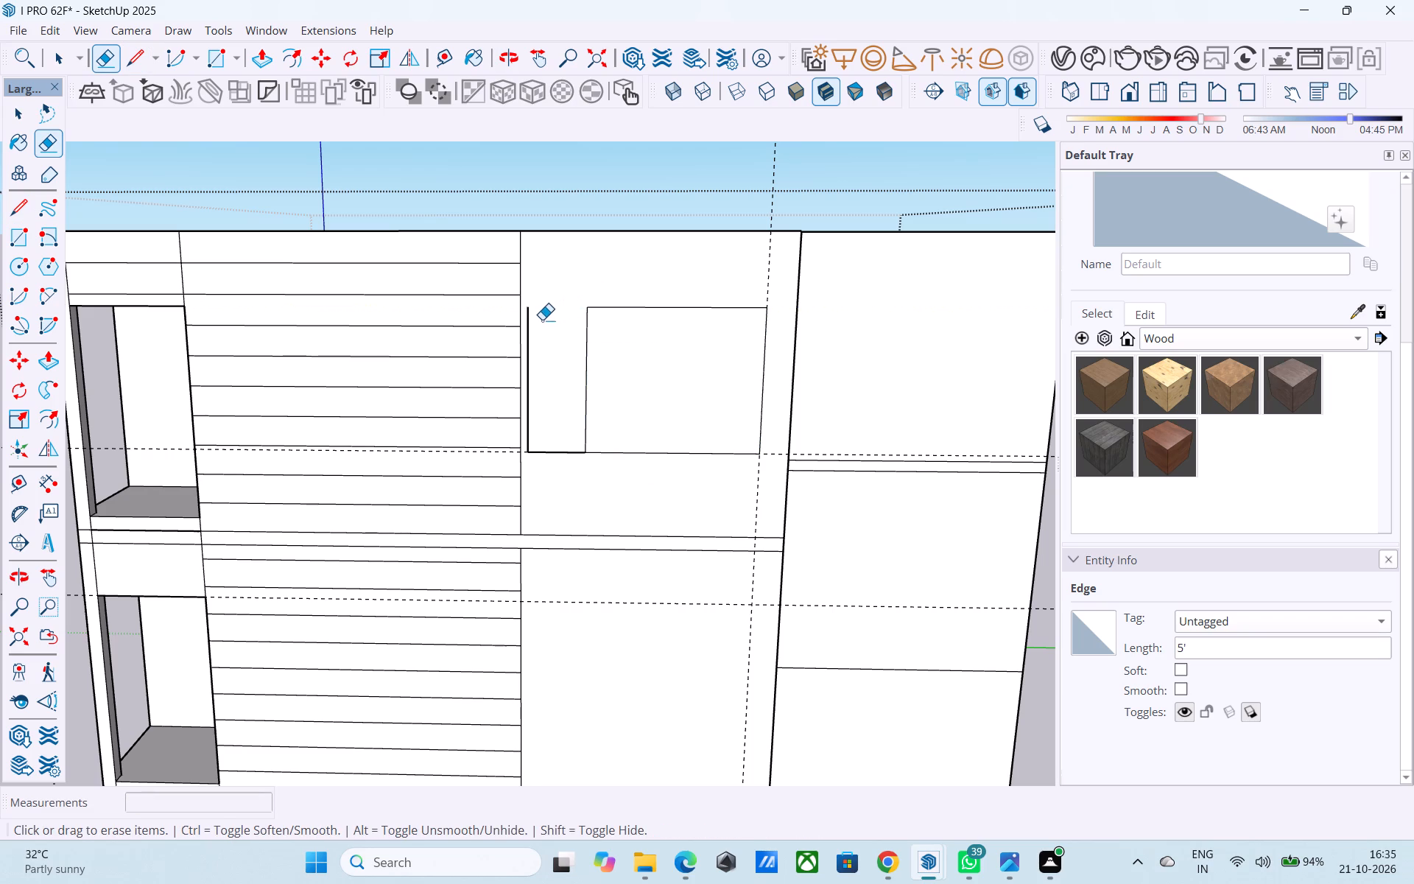
left_click_drag(542, 320, 528, 317)
left_click_drag(574, 450, 571, 485)
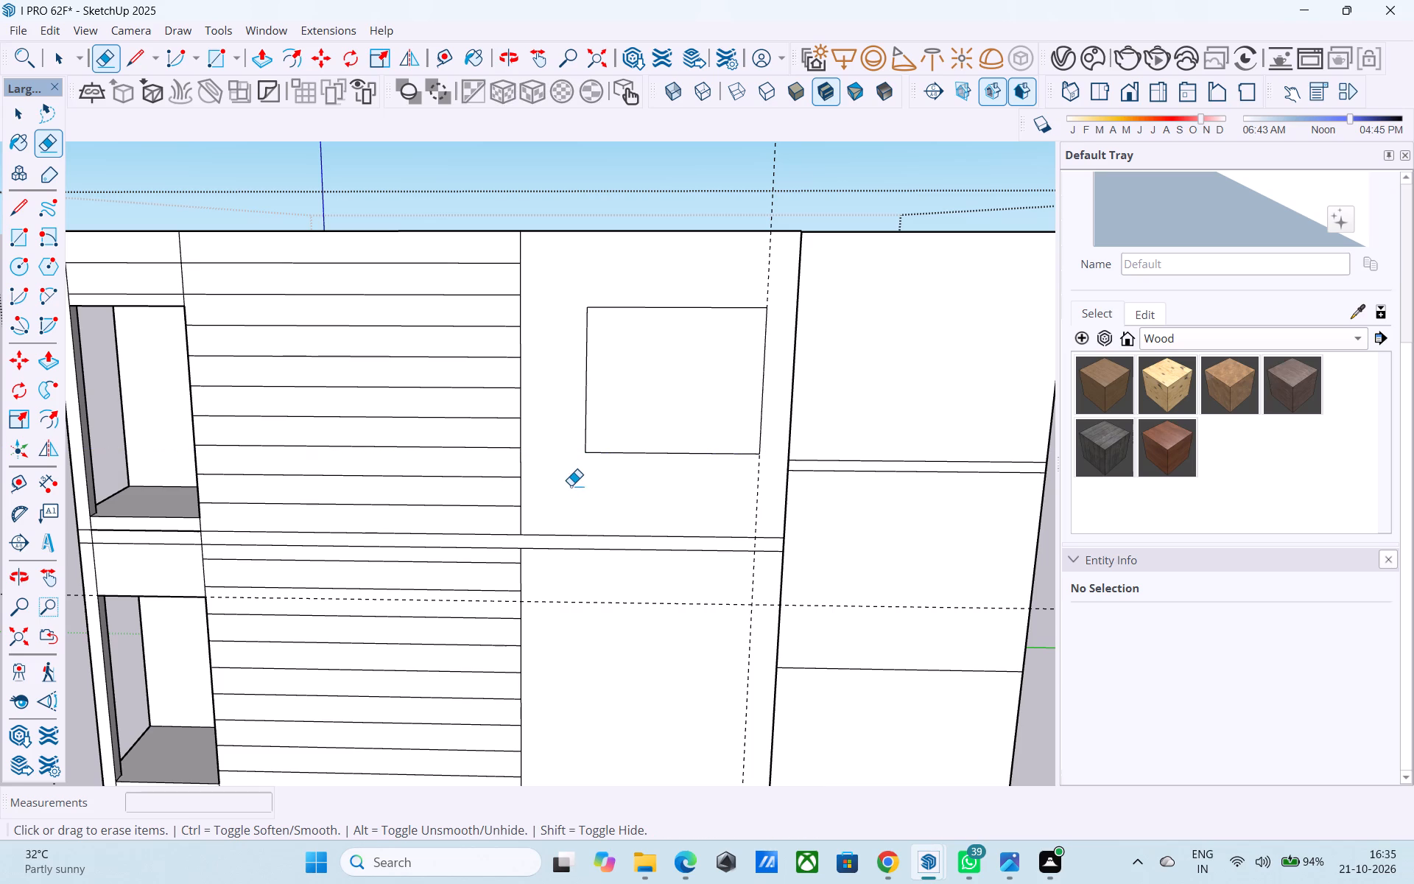
left_click(769, 274)
Examine the trimmed window's size and placement on the wider façade against the groove panel, corner openings and slab lines.
scroll(747, 281, "down", 4)
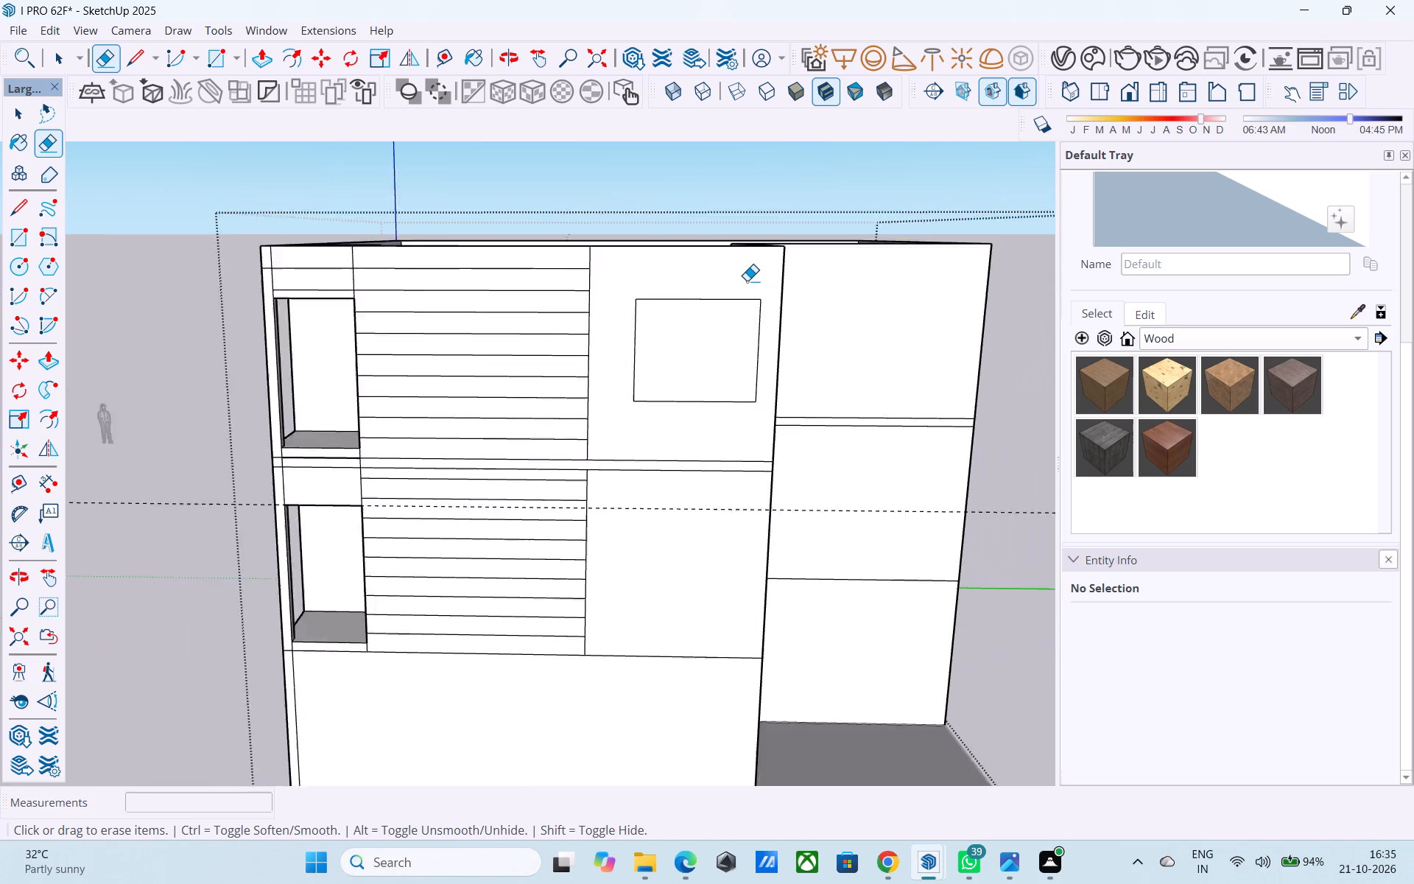
scroll(747, 281, "down", 2)
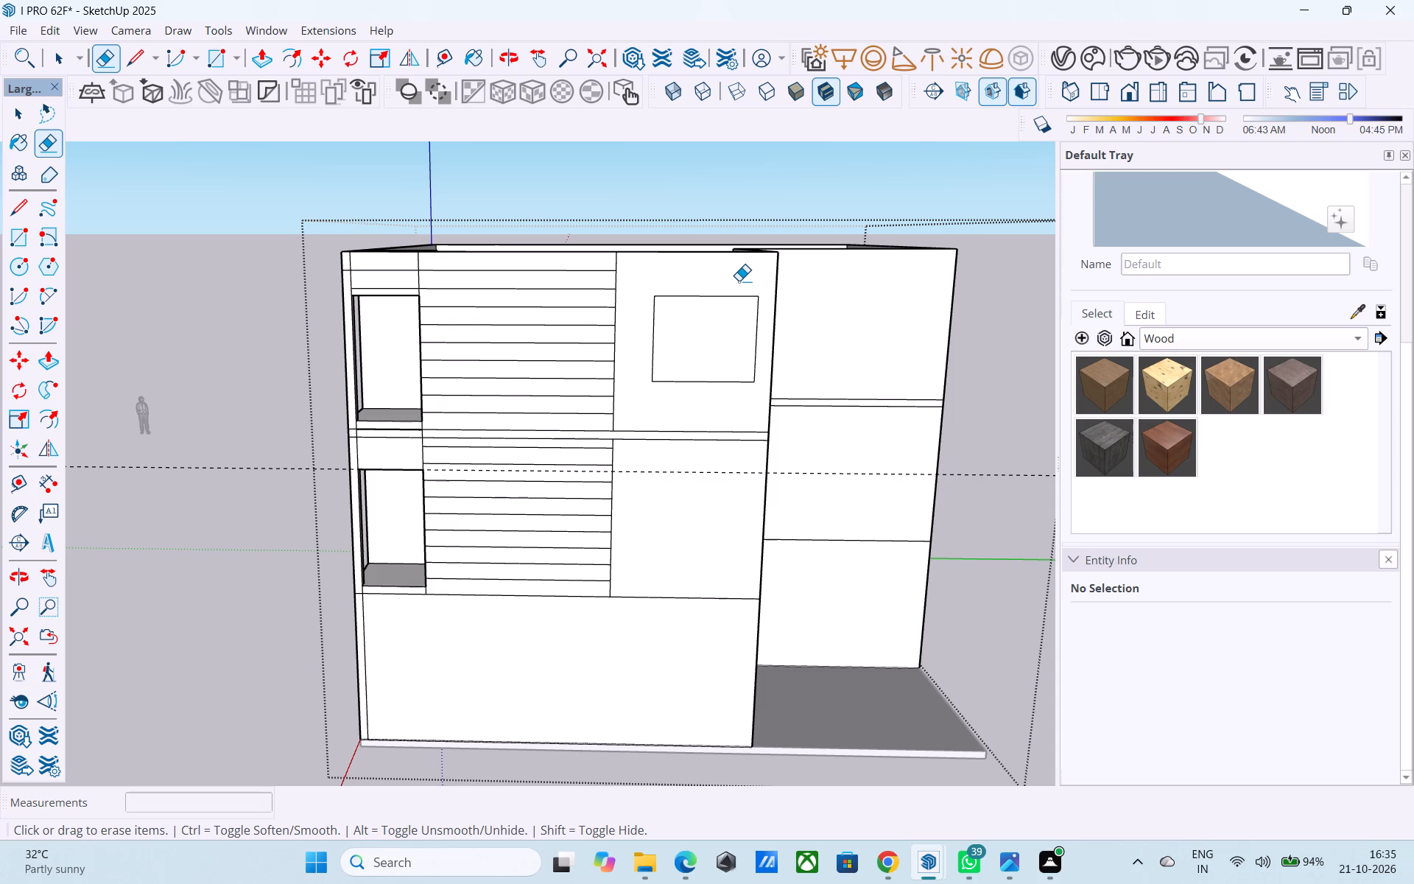
scroll(739, 280, "down", 5)
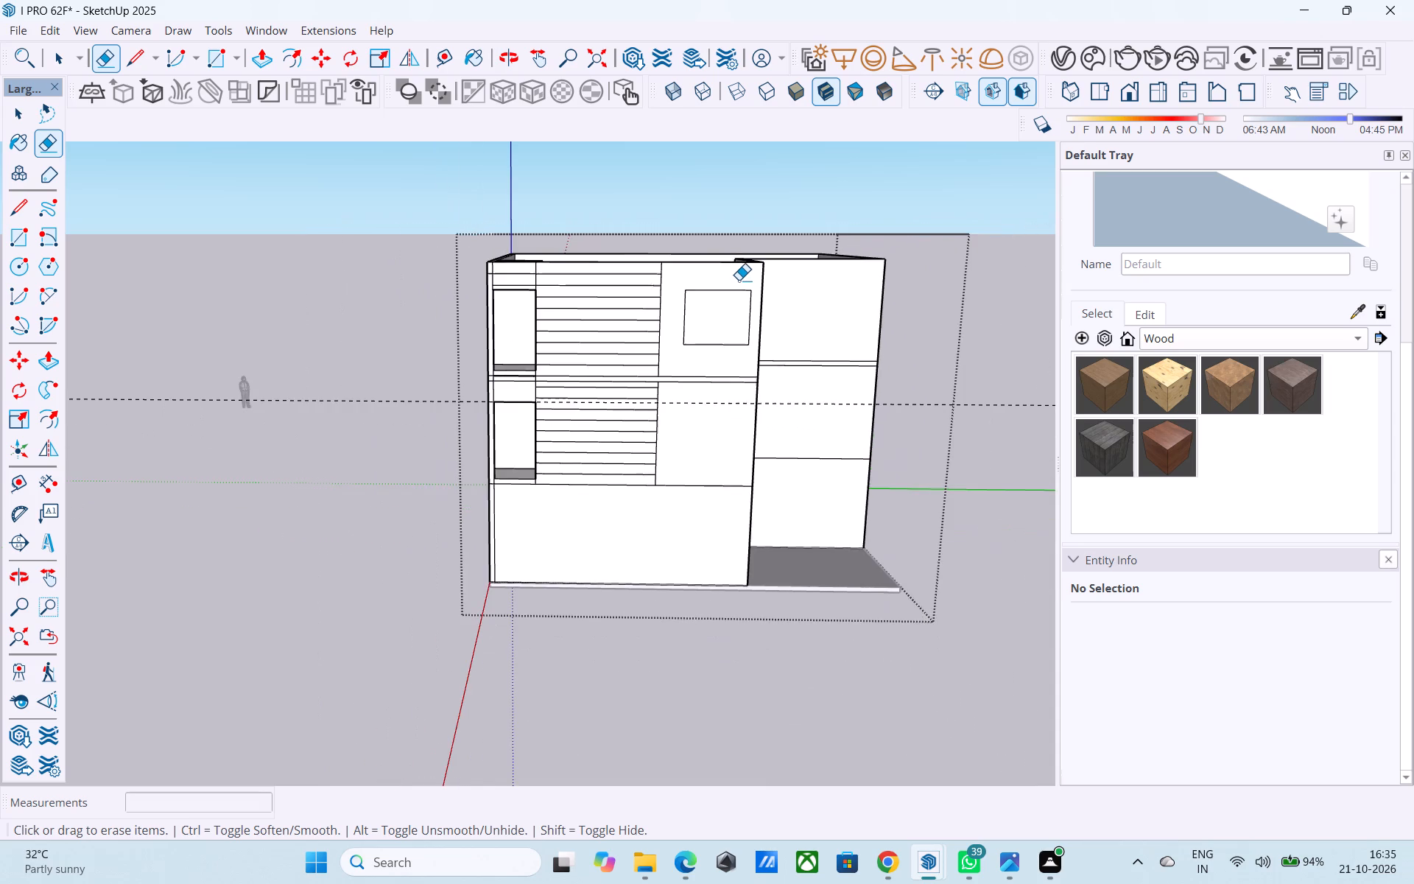
middle_click_drag(708, 306, 713, 273)
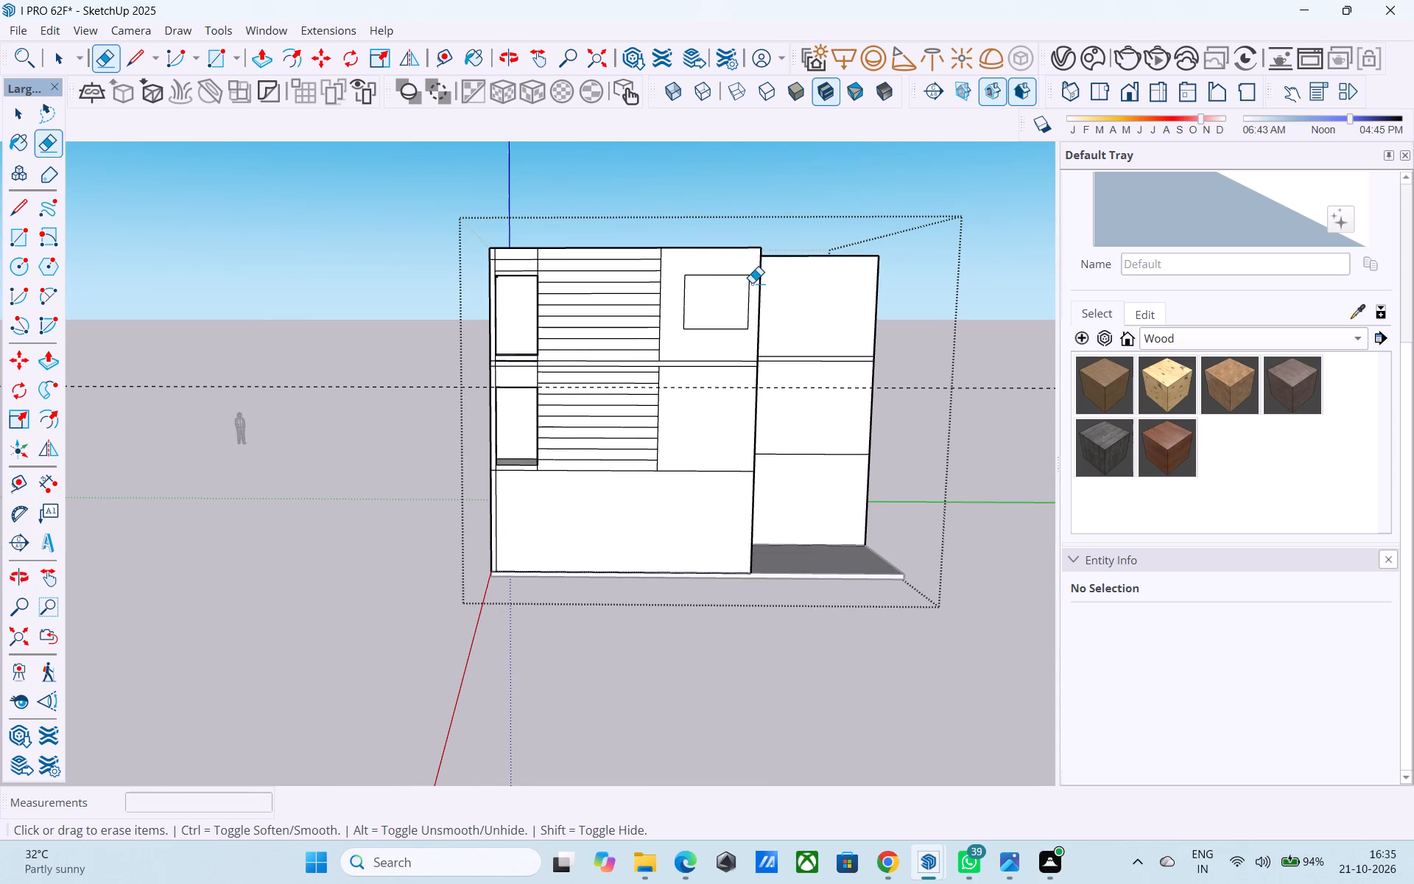
middle_click_drag(752, 283, 753, 255)
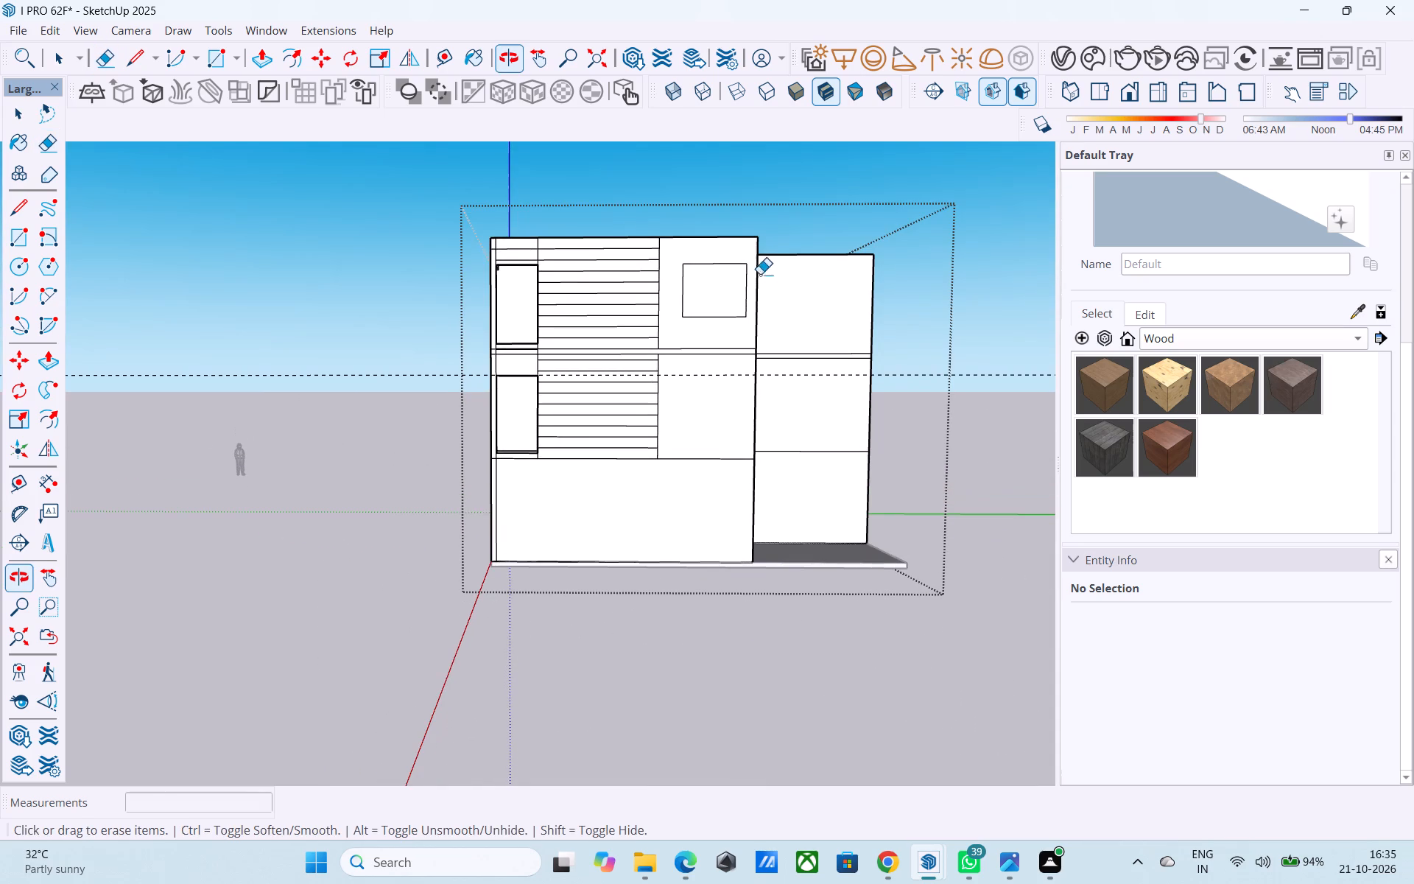
scroll(775, 292, "down", 2)
middle_click_drag(776, 295, 773, 283)
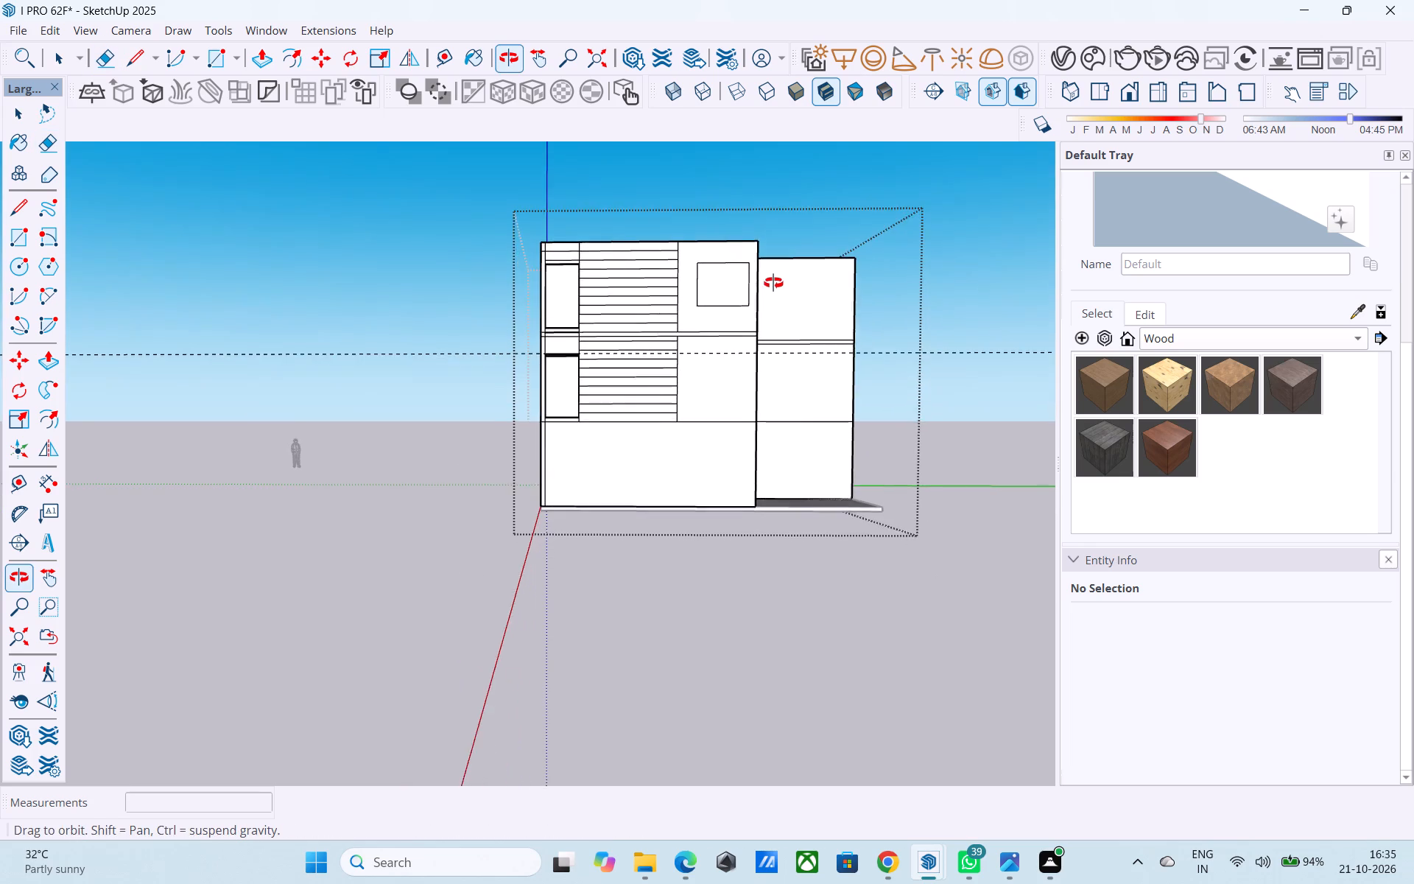
middle_click_drag(773, 283, 776, 277)
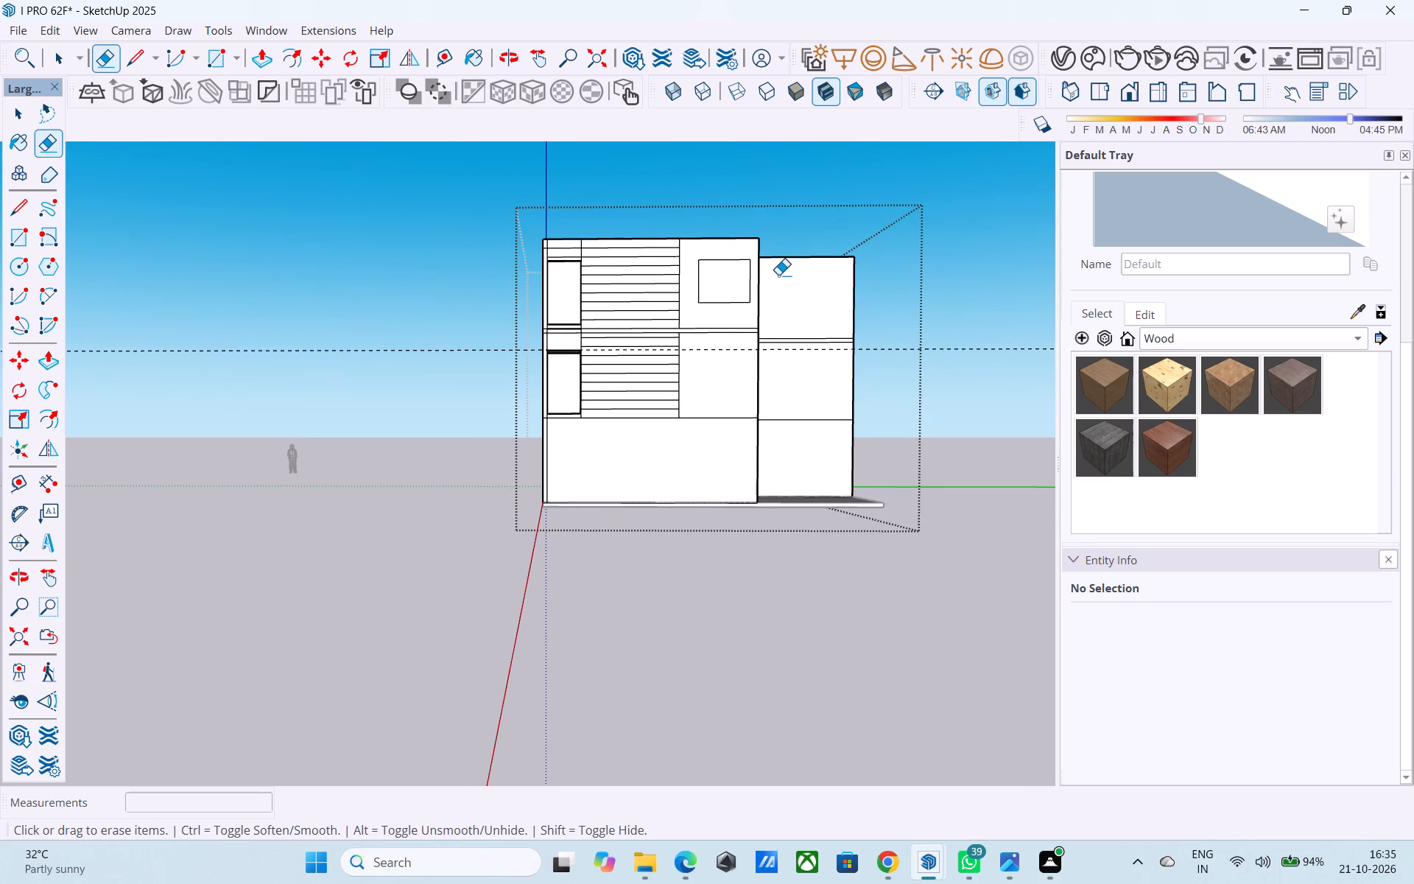
middle_click_drag(778, 274, 761, 321)
scroll(721, 340, "up", 3)
middle_click_drag(696, 338, 624, 339)
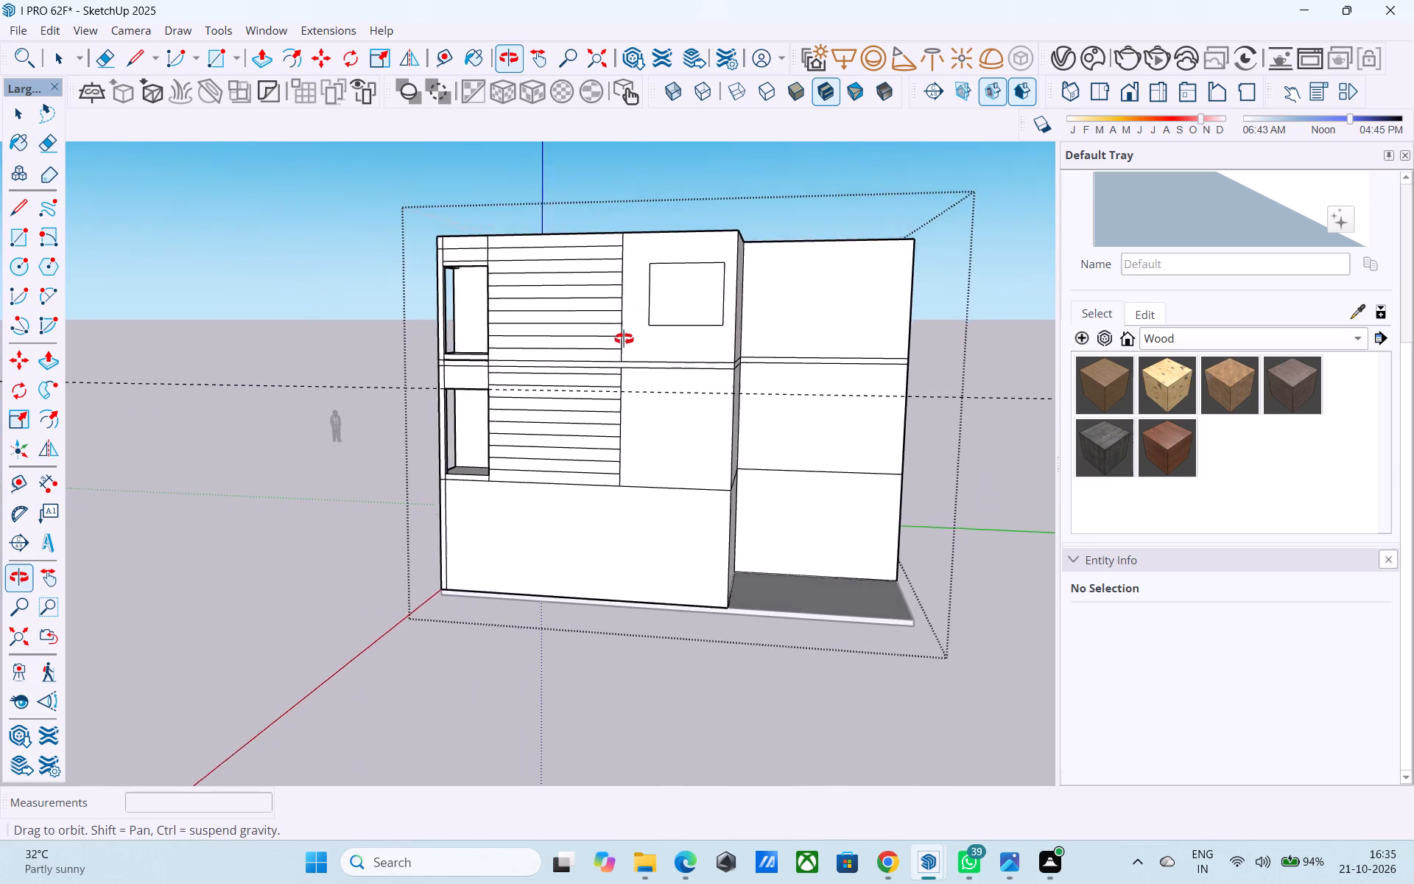
middle_click_drag(624, 339, 619, 333)
scroll(694, 335, "up", 4)
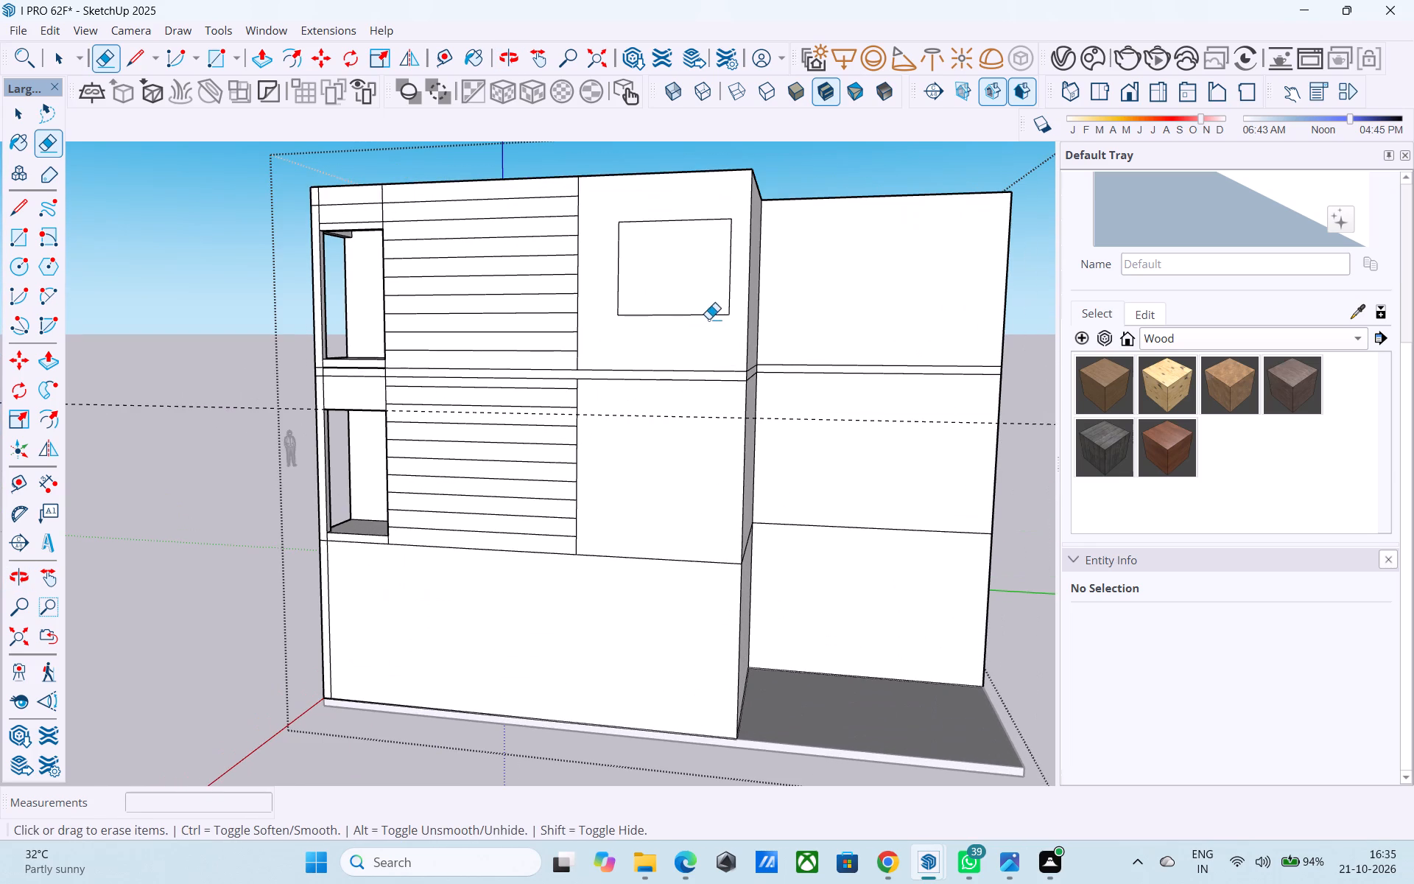
key("space")
scroll(706, 312, "down", 7)
middle_click_drag(707, 344, 737, 370)
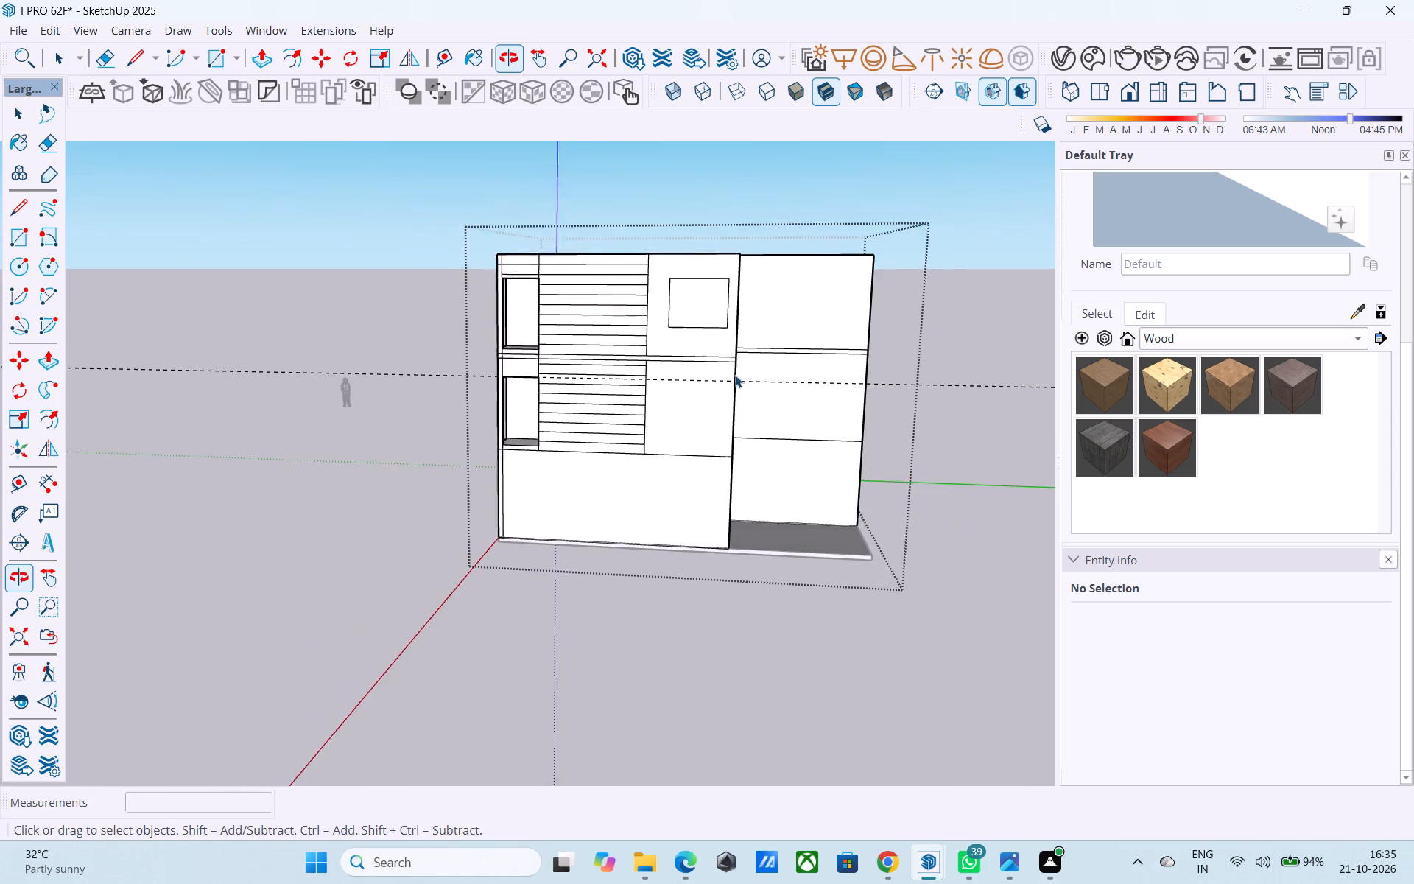
Place a vertical guide 1' in from the wider façade's far vertical edge at the middle storey.
scroll(733, 379, "up", 5)
key("t")
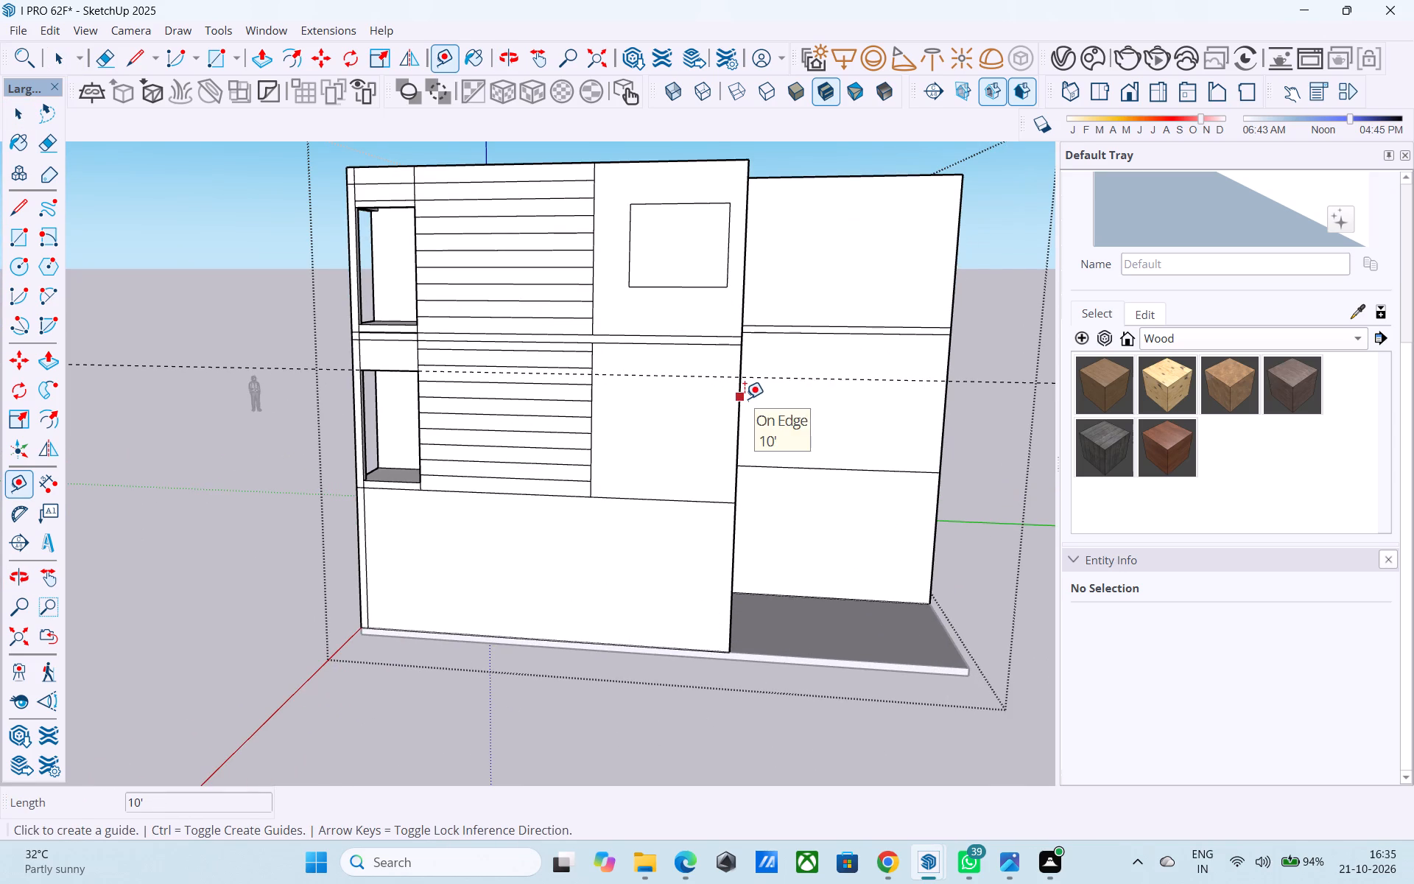
left_click(745, 399)
left_click(723, 392)
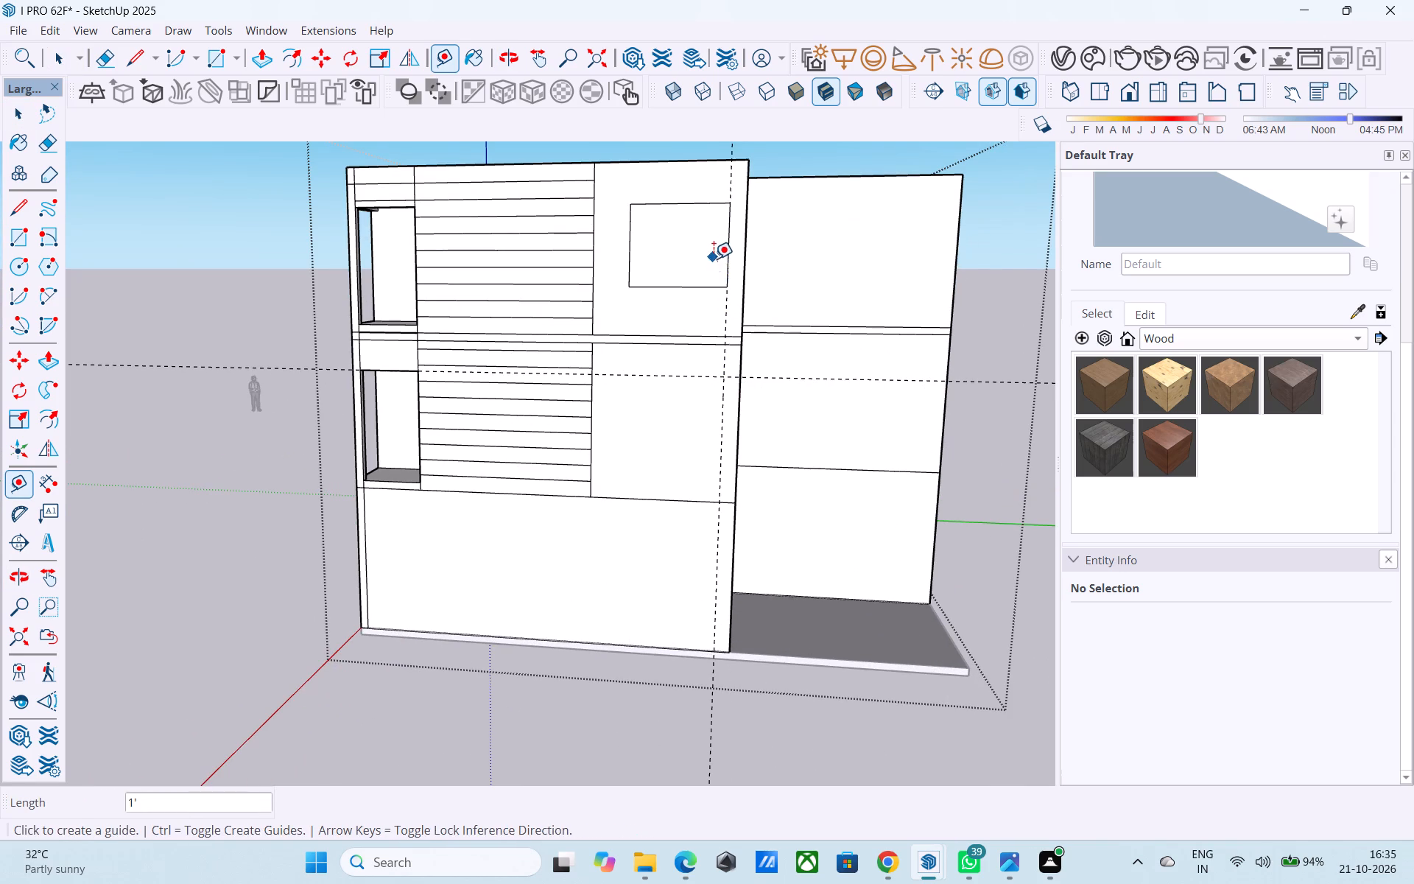
Copy the top-storey window face down to the middle storey and align its upper outer corner with the guides' intersection.
key("space")
left_click(716, 231)
key("m")
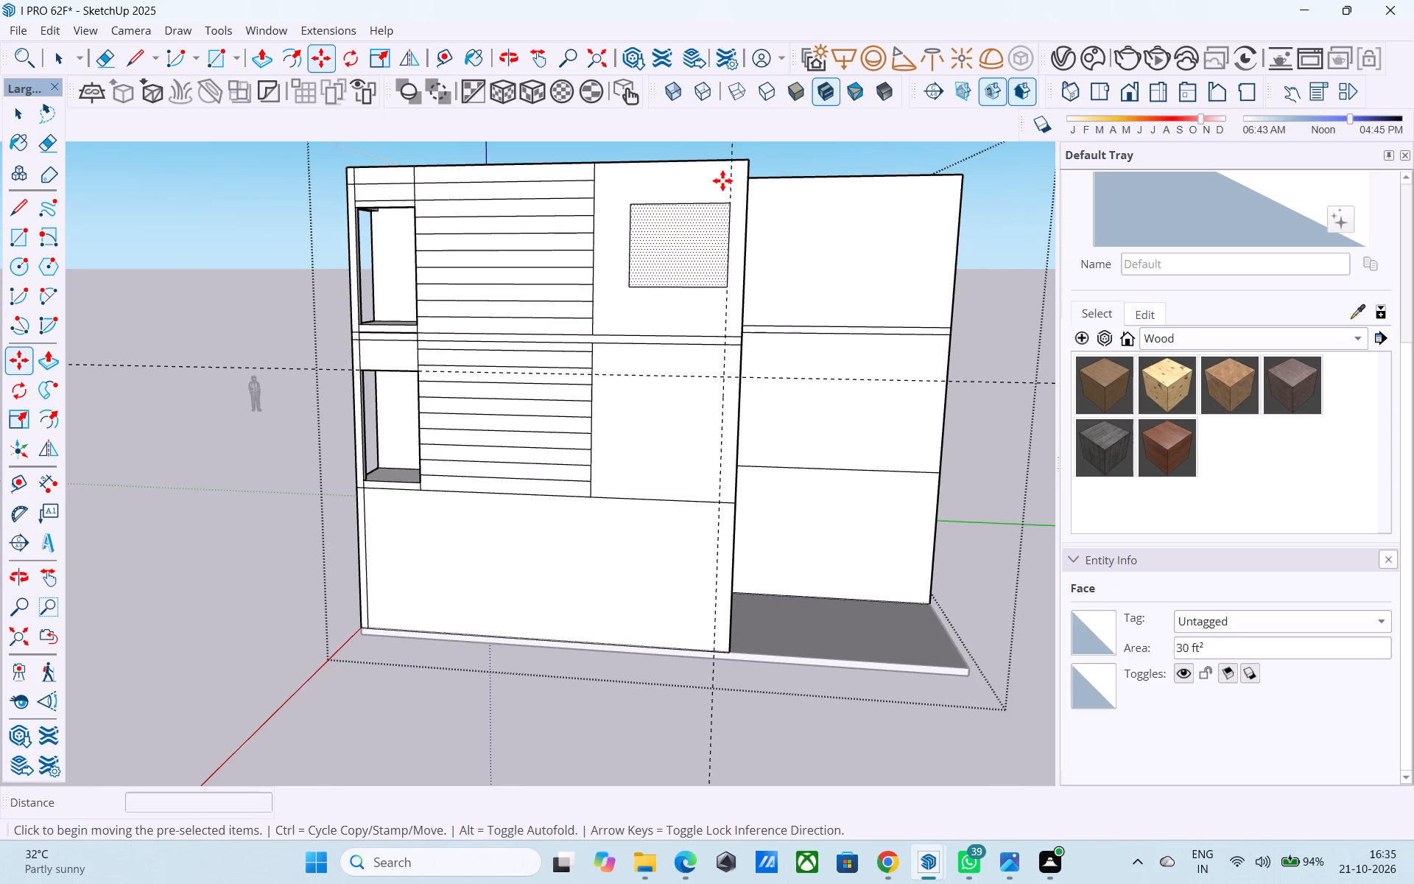
left_click(735, 219)
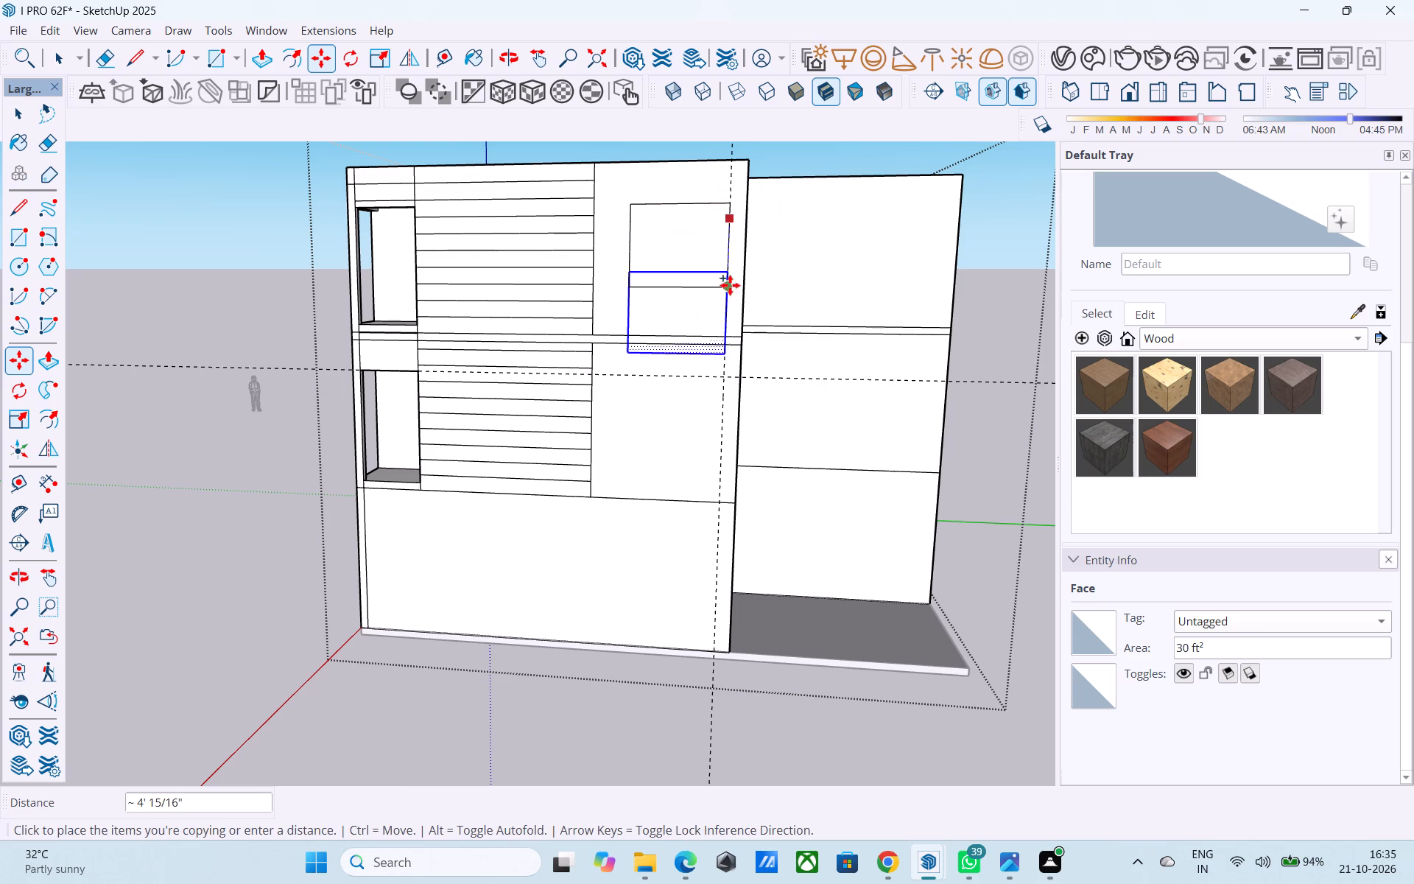
left_click(727, 393)
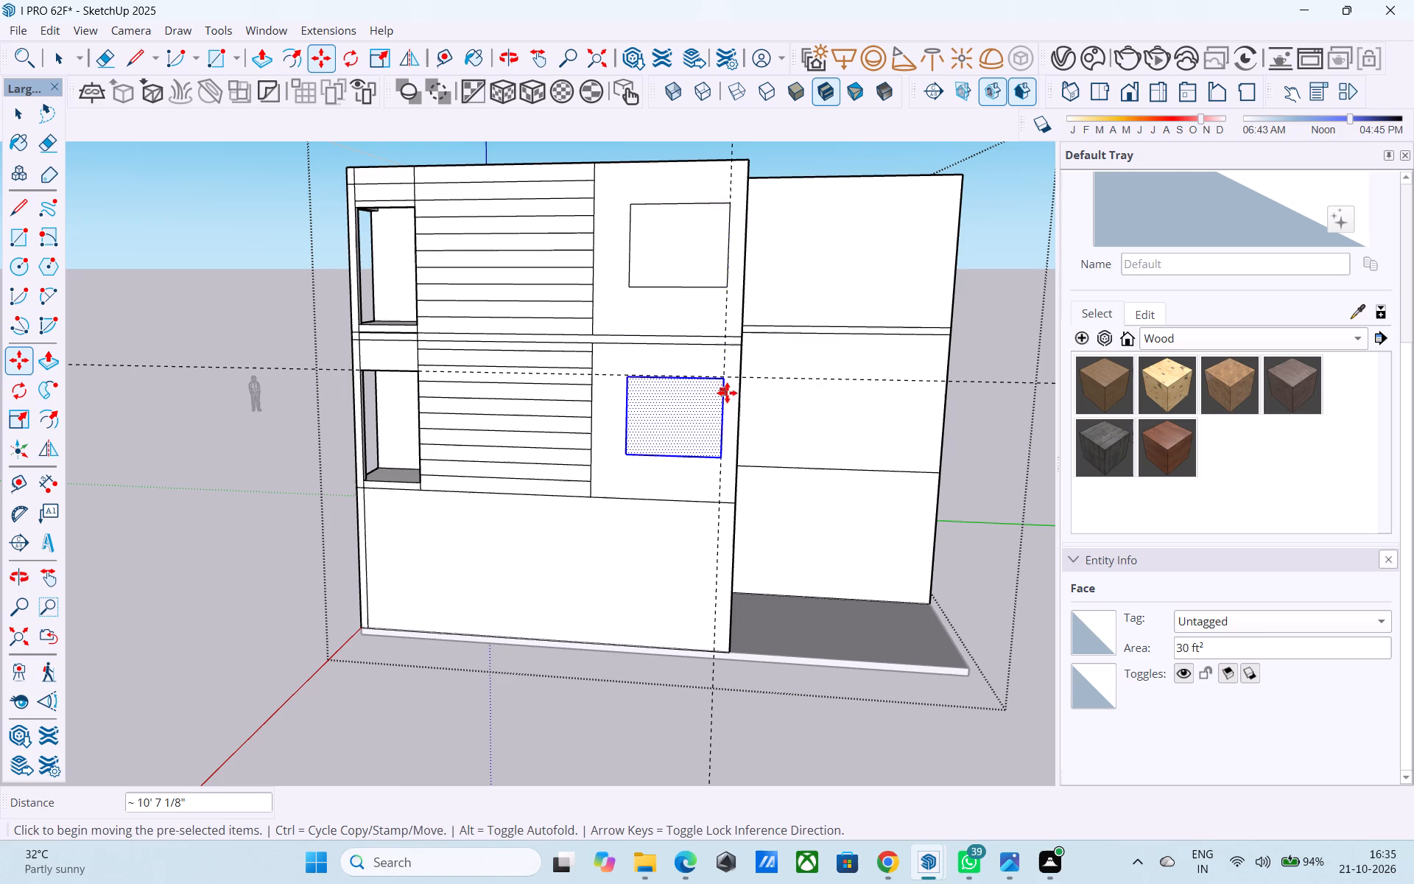
scroll(724, 392, "up", 20)
scroll(724, 392, "up", 1)
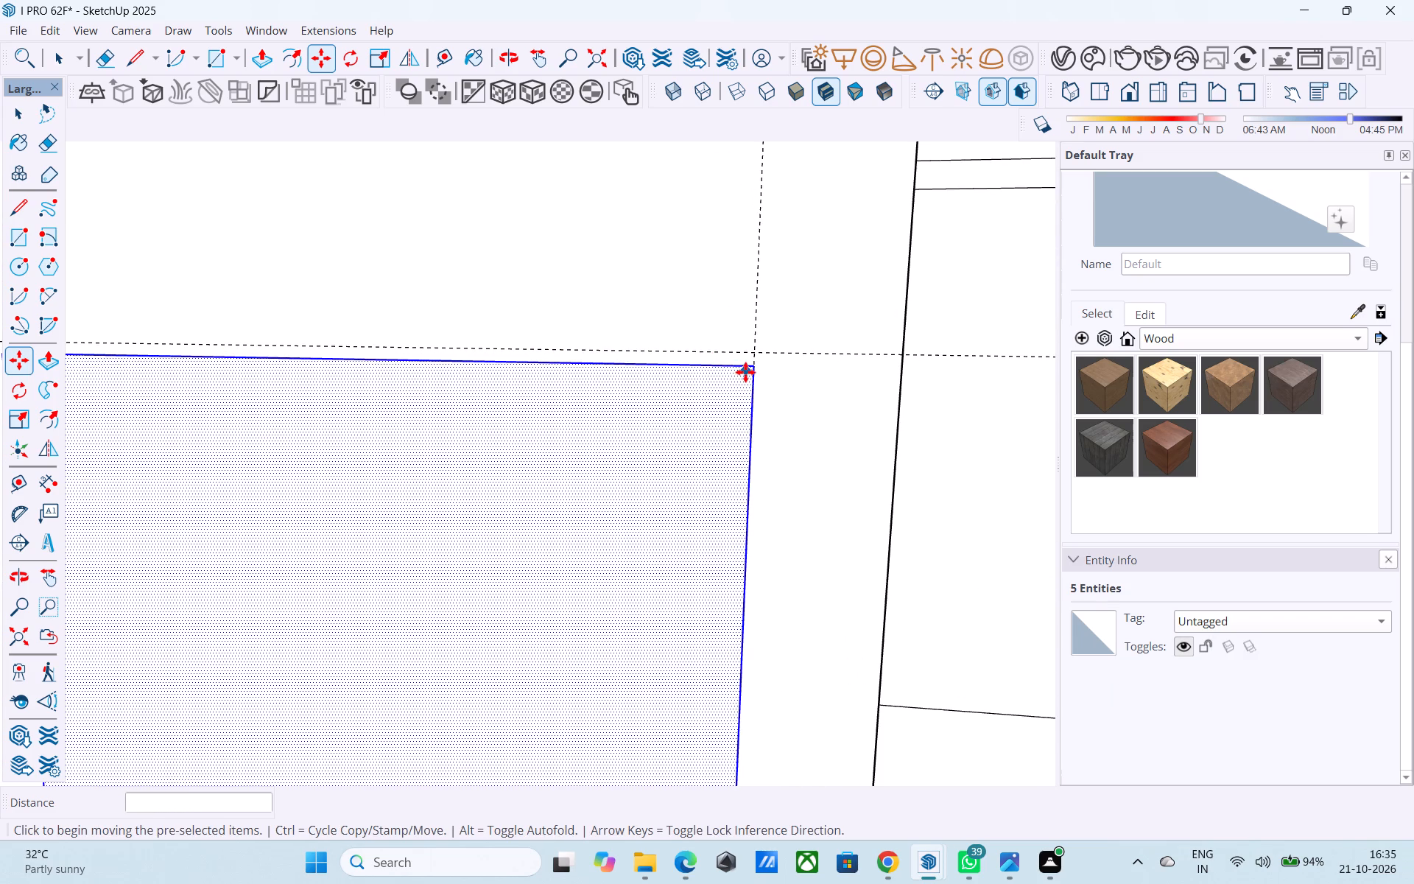
left_click(750, 369)
left_click(750, 354)
Examine both stacked windows, the groove panels and the corner openings from around the building's corner.
scroll(784, 211, "down", 10)
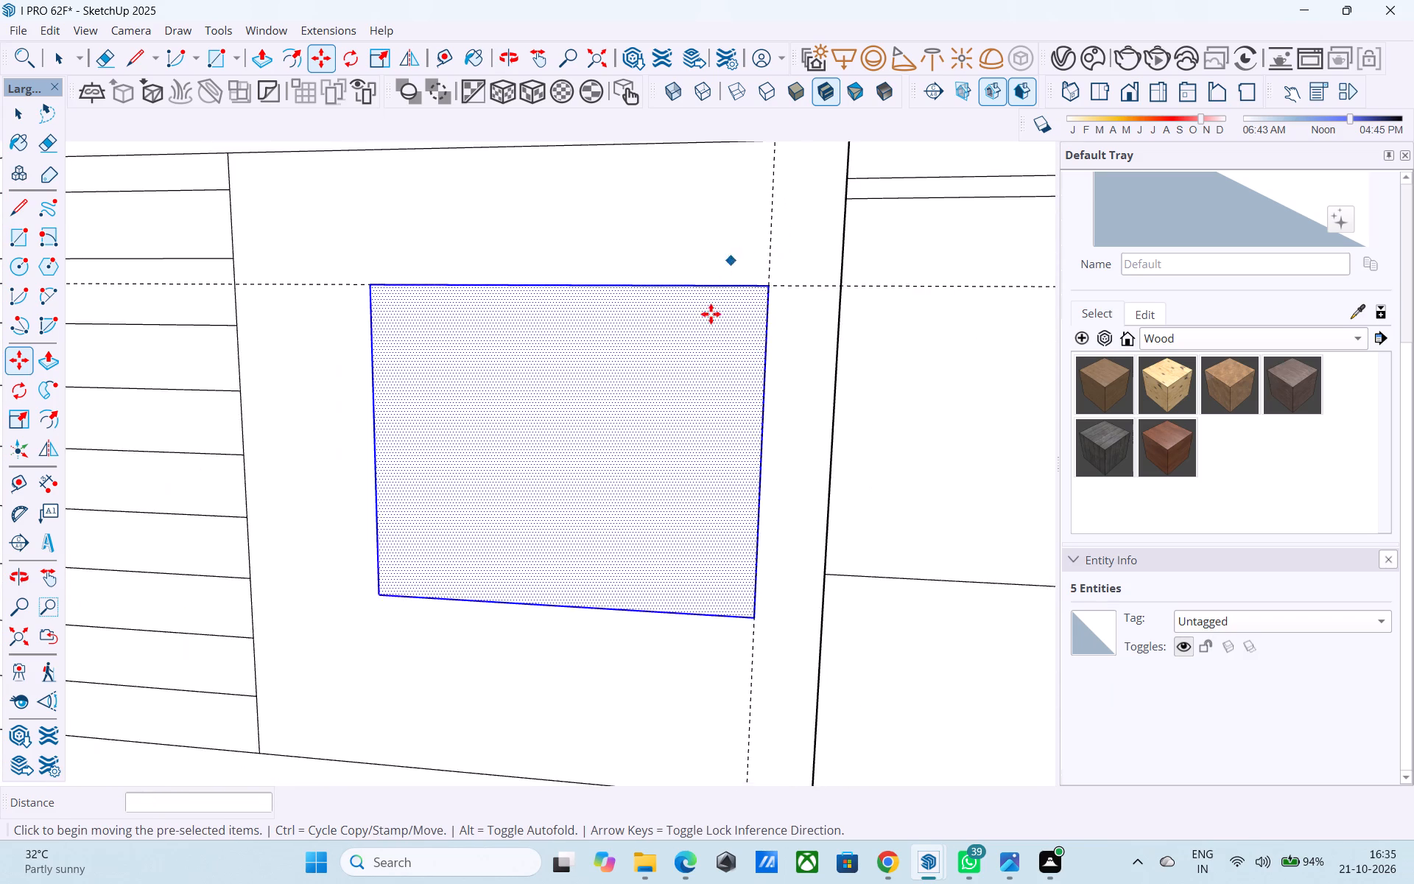
scroll(711, 314, "down", 16)
middle_click_drag(627, 403, 760, 447)
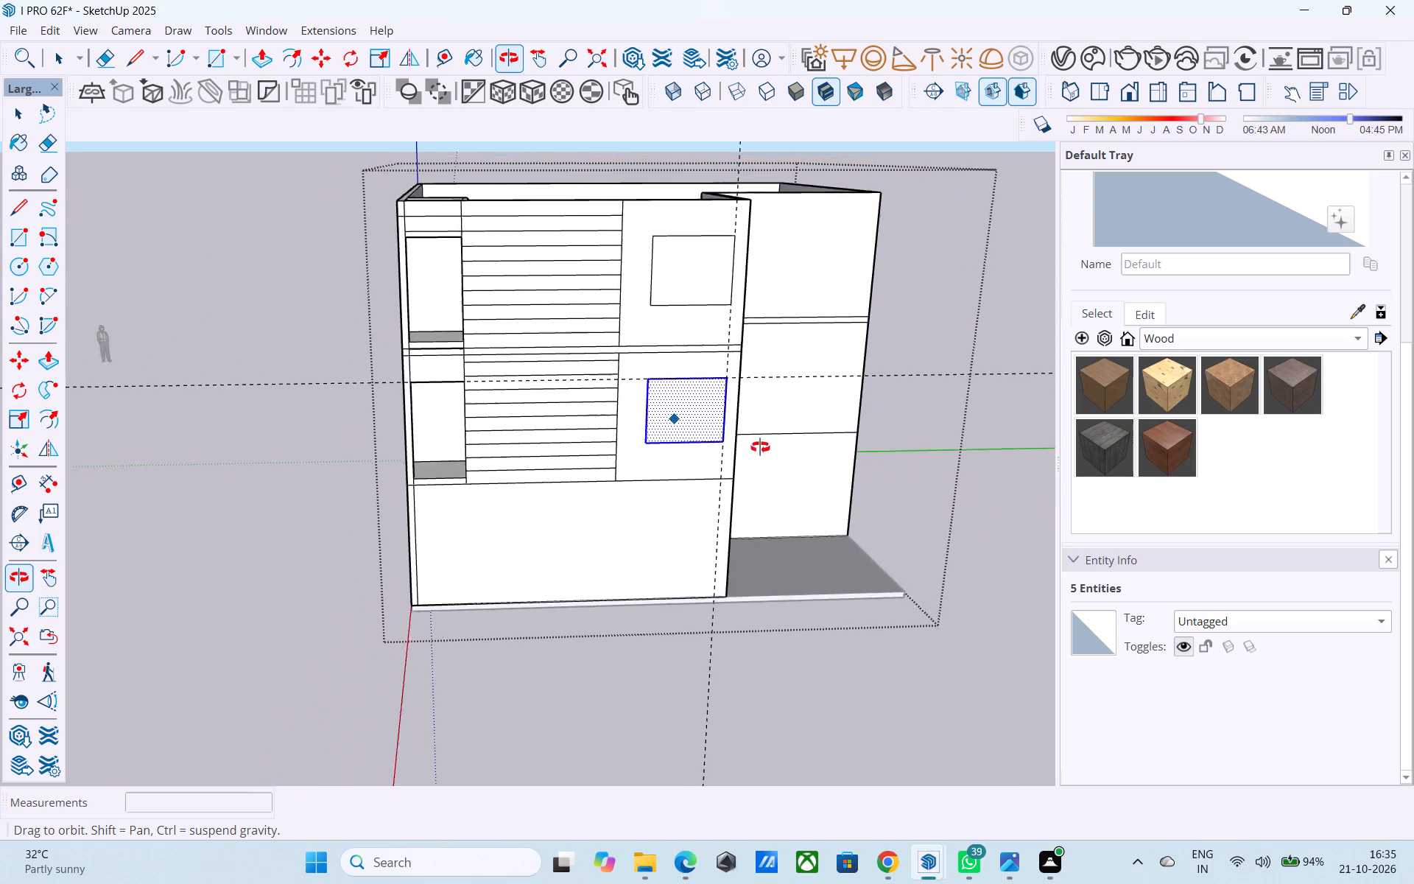
middle_click_drag(760, 447, 960, 426)
key("space")
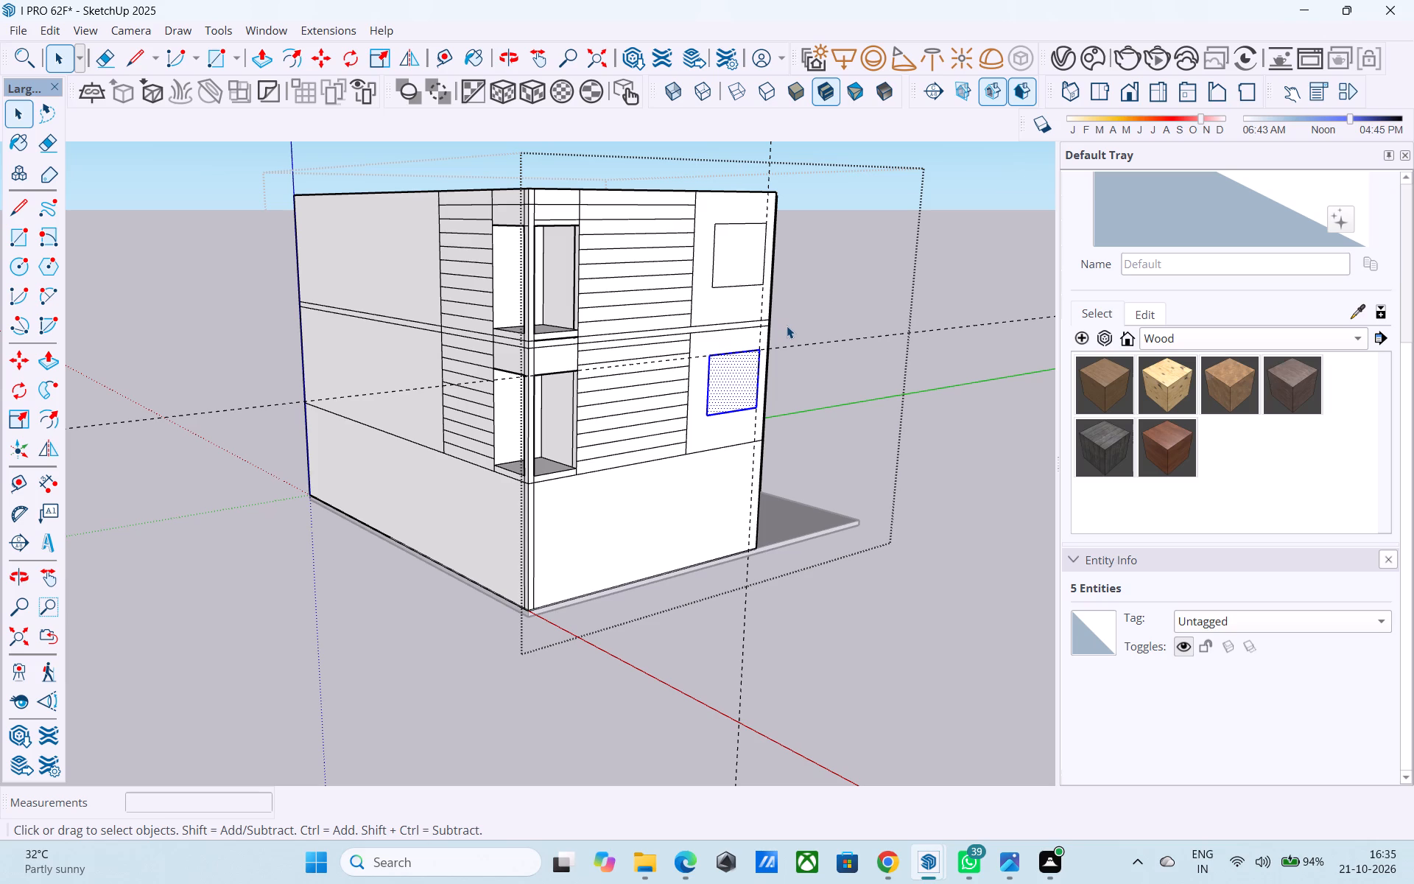
scroll(795, 331, "down", 3)
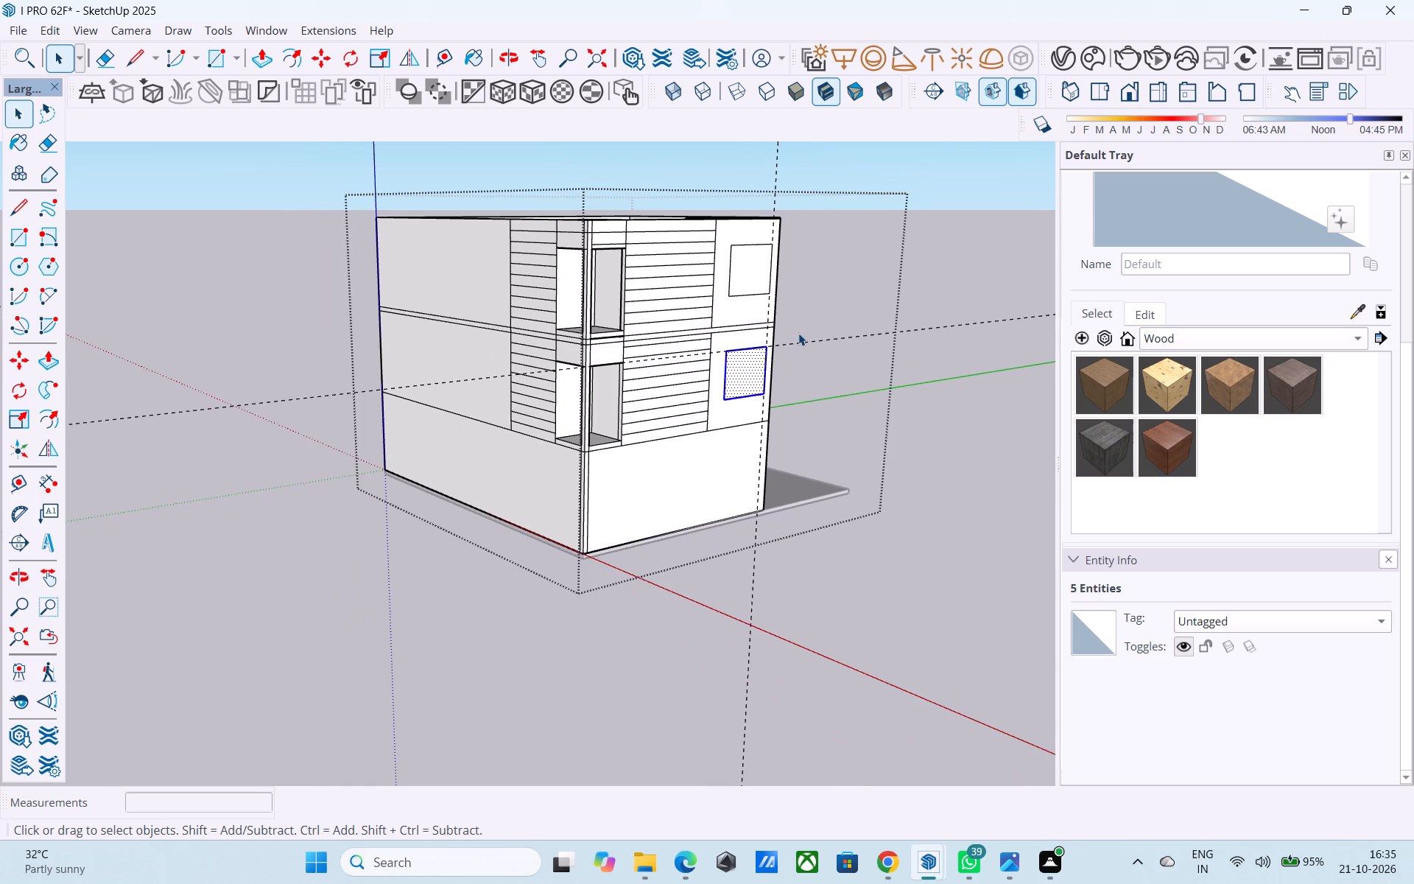
scroll(805, 362, "down", 1)
middle_click_drag(808, 368, 816, 356)
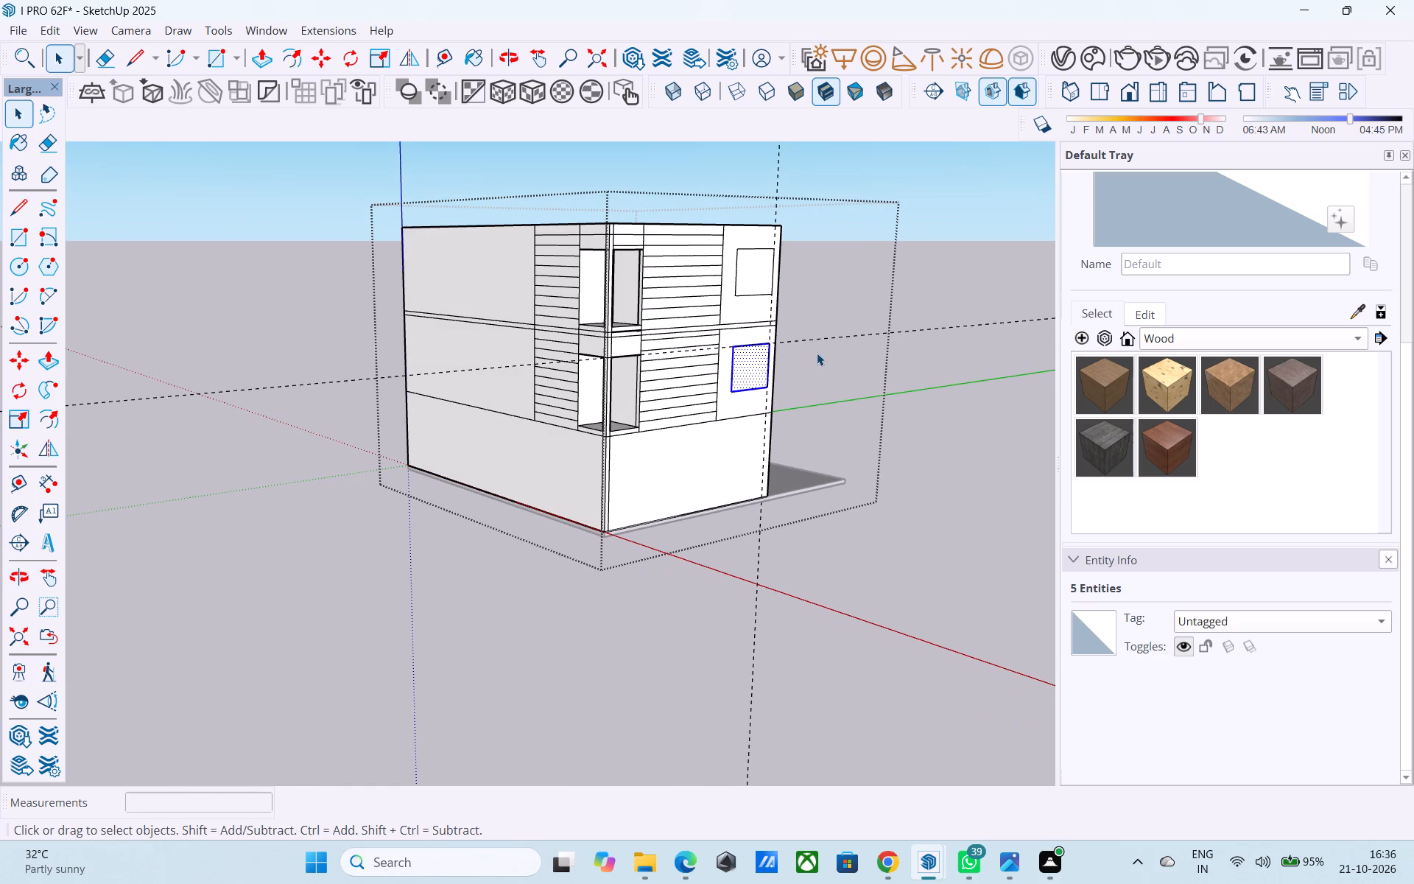
middle_click_drag(817, 353, 861, 325)
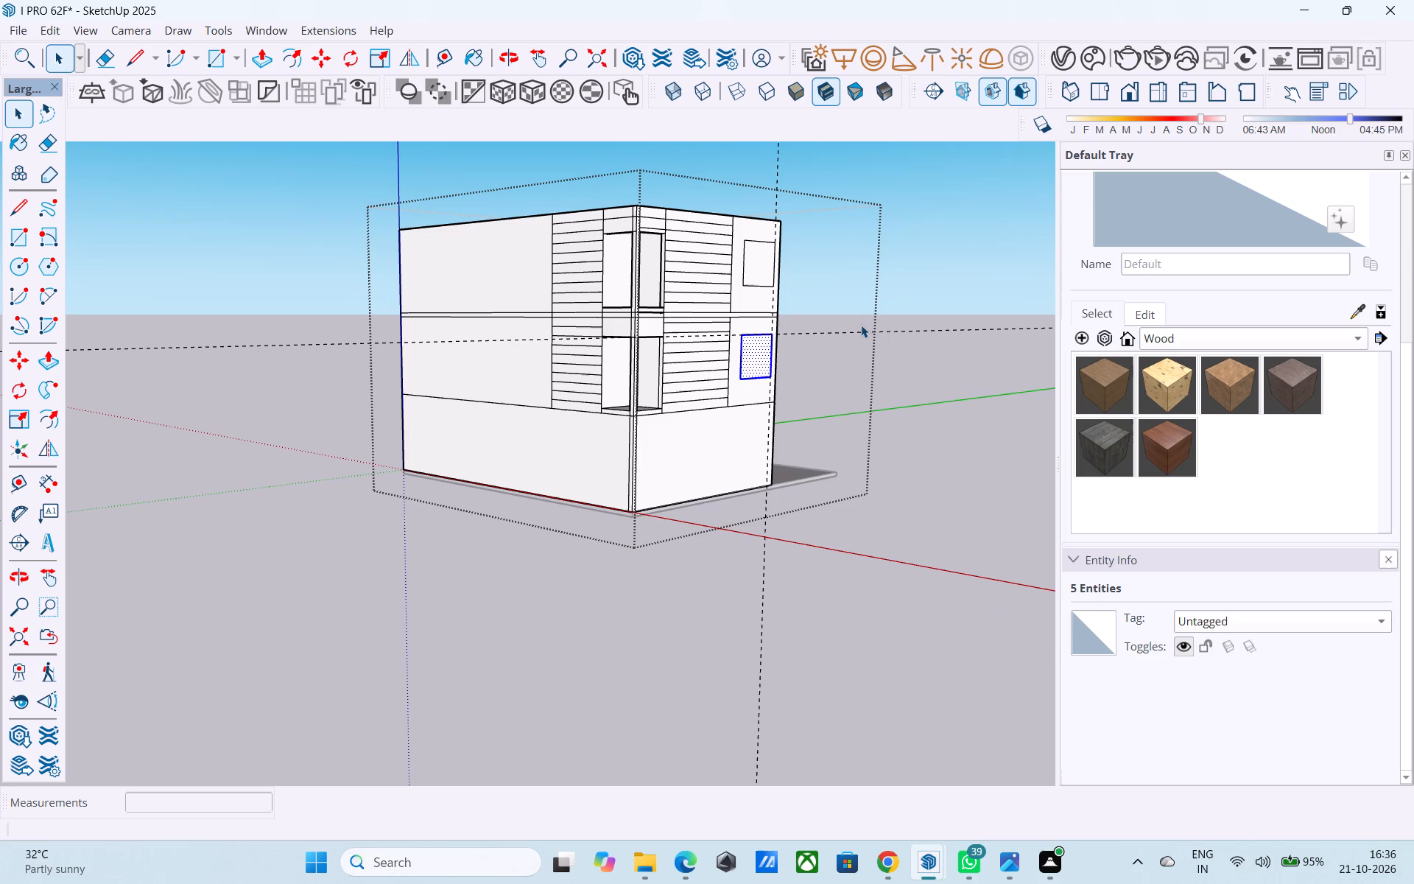
middle_click_drag(861, 325, 879, 315)
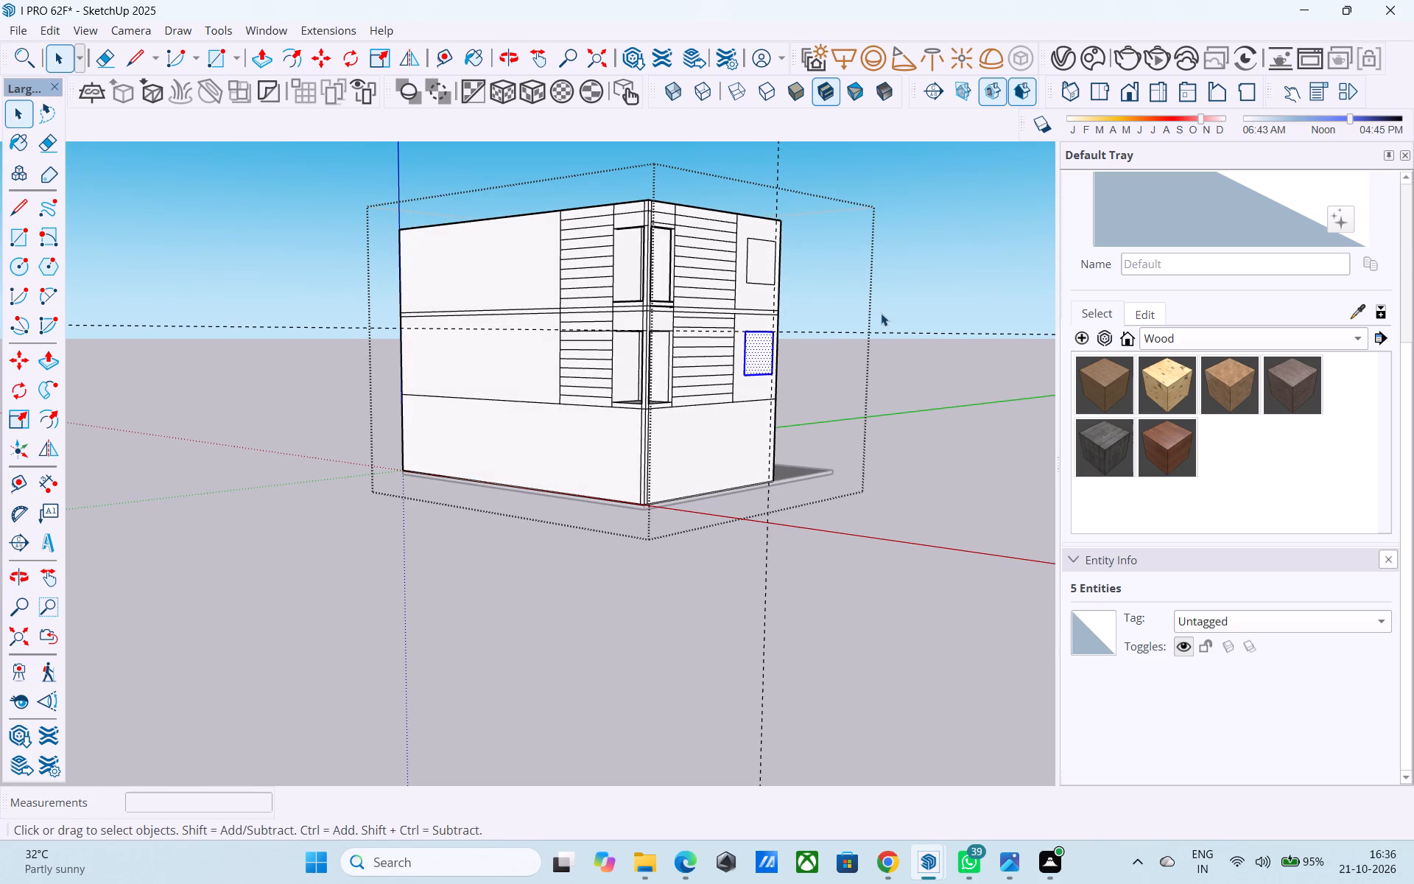
middle_click_drag(876, 317, 896, 300)
scroll(873, 317, "down", 1)
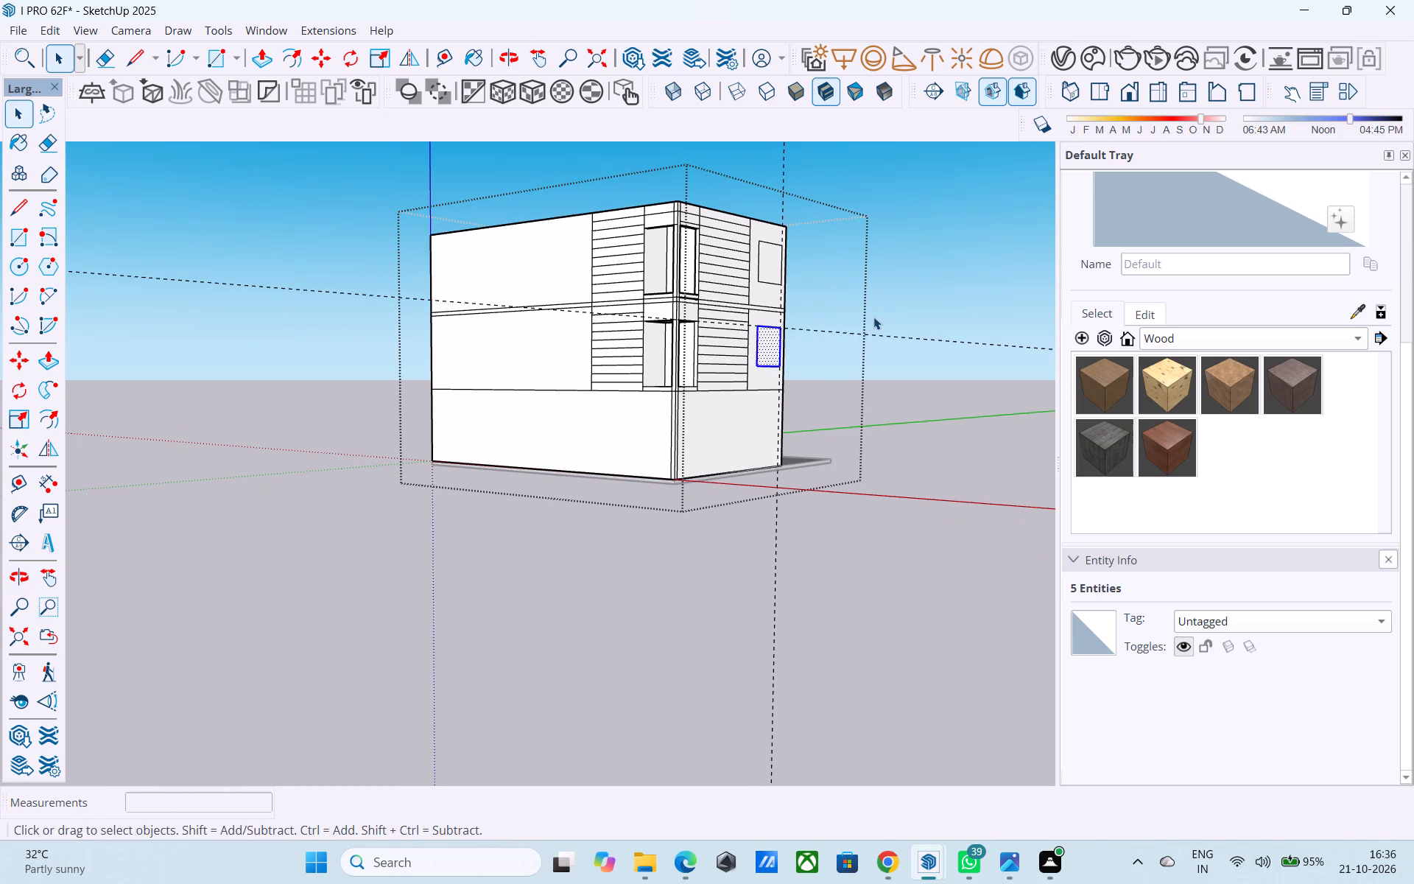
scroll(873, 317, "down", 2)
middle_click_drag(869, 324, 627, 330)
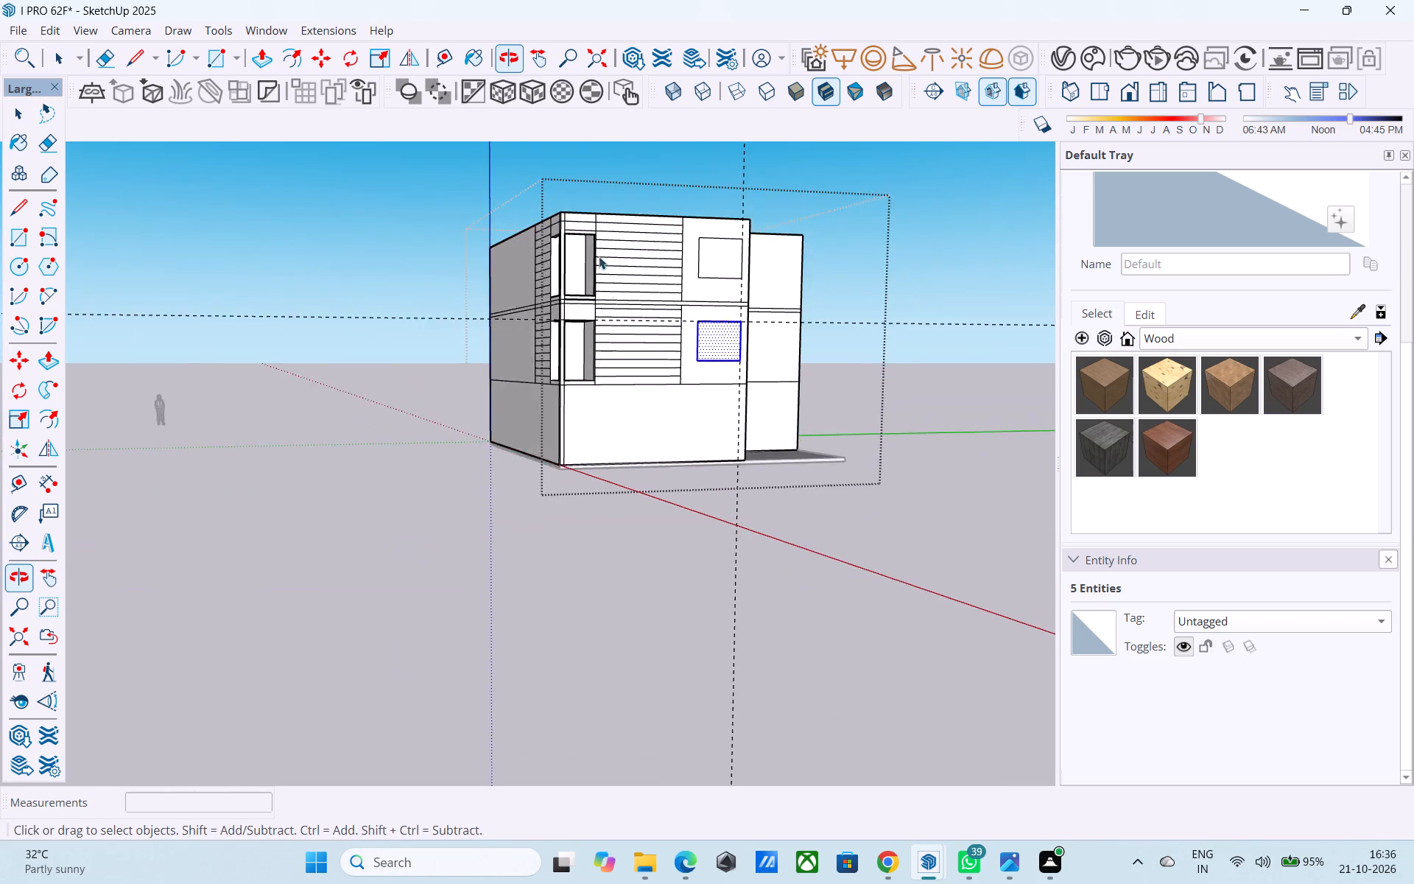
Reverse the ceiling face visible inside the middle storey's corner opening.
scroll(601, 236, "up", 9)
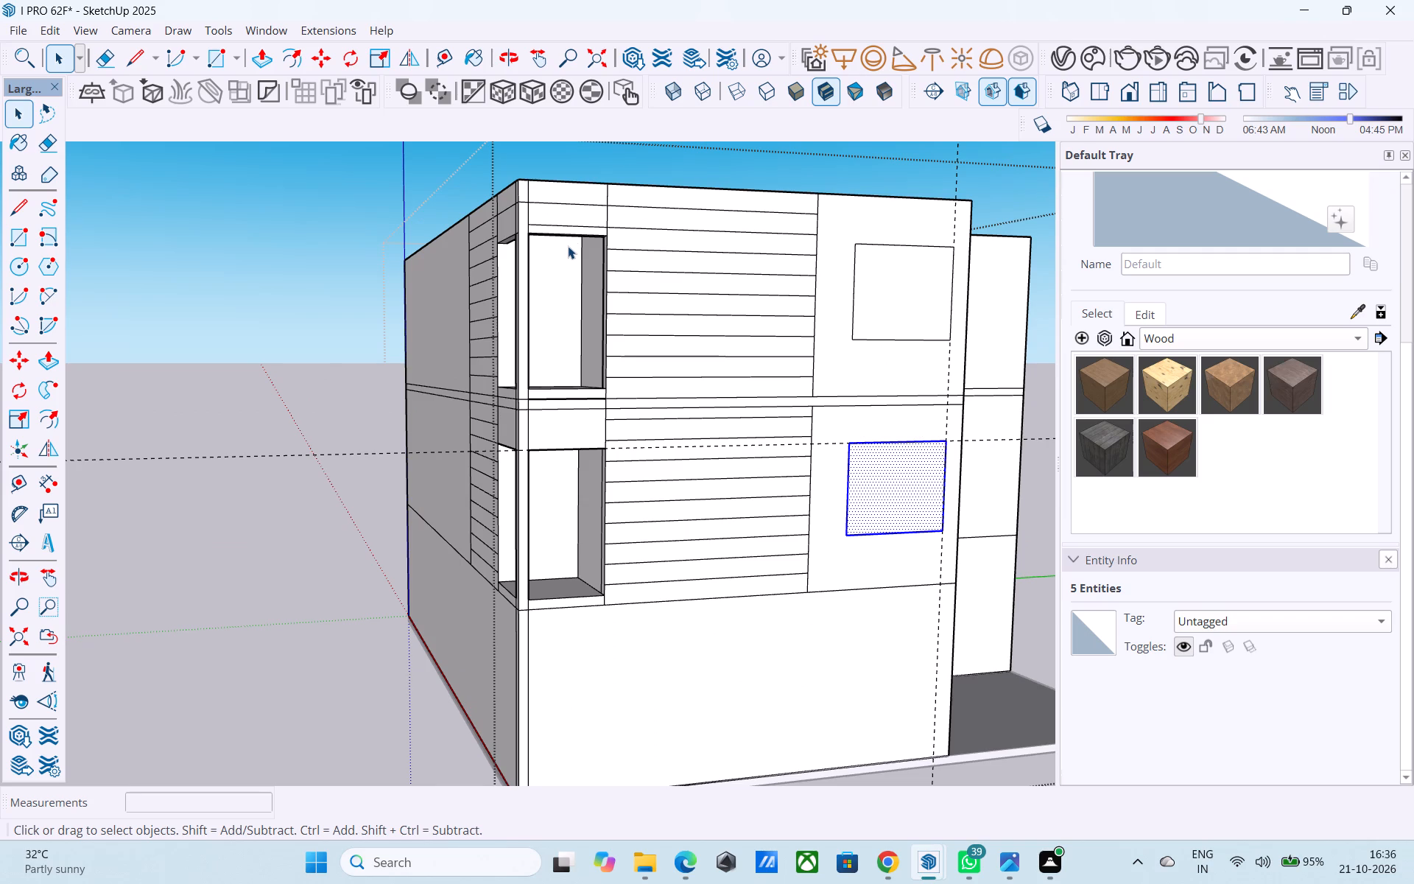
middle_click_drag(532, 327, 564, 306)
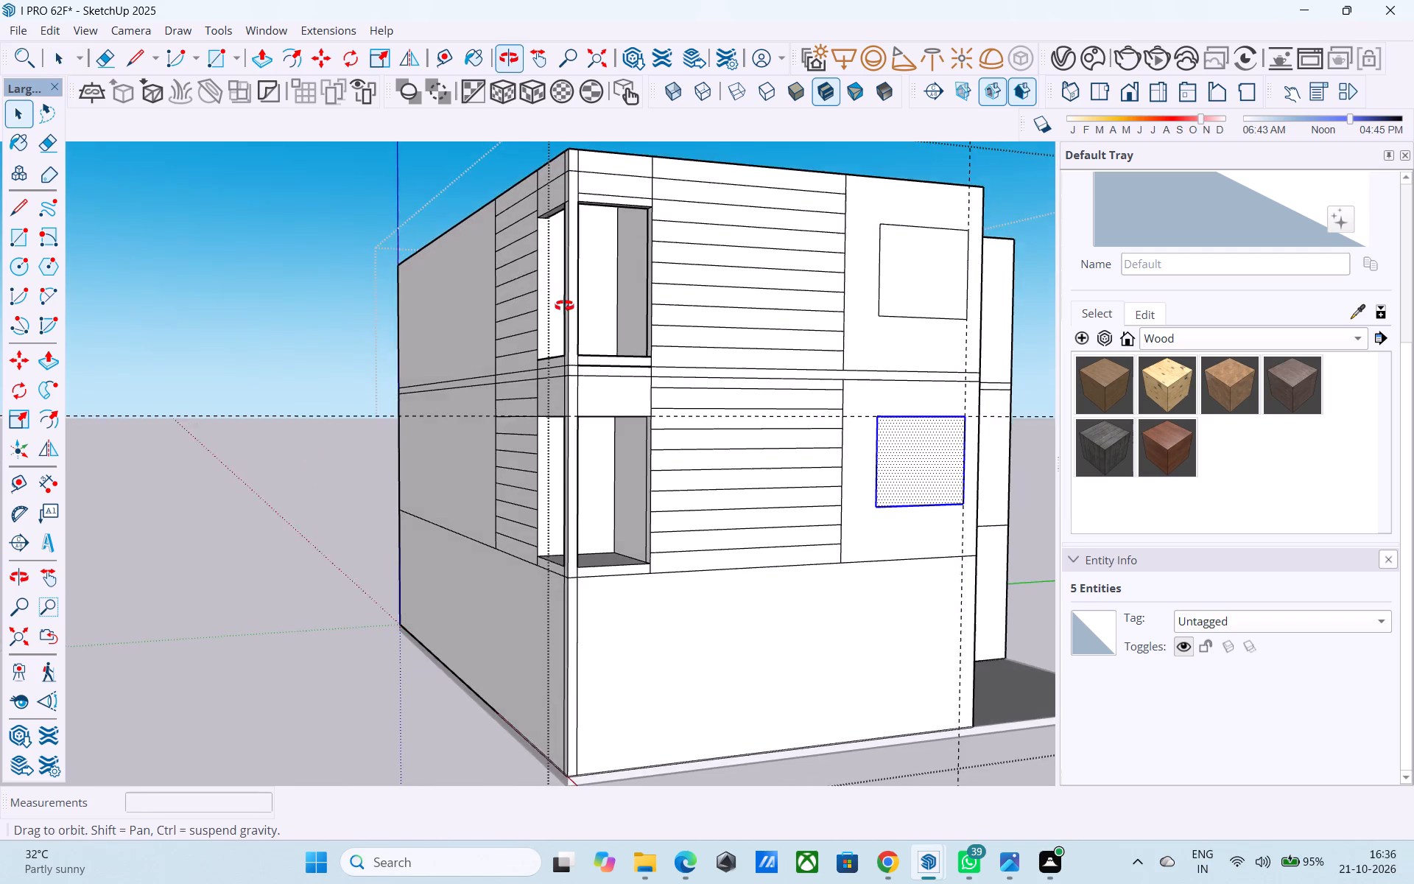
middle_click_drag(564, 306, 557, 290)
scroll(560, 295, "up", 1)
middle_click_drag(527, 394, 494, 384)
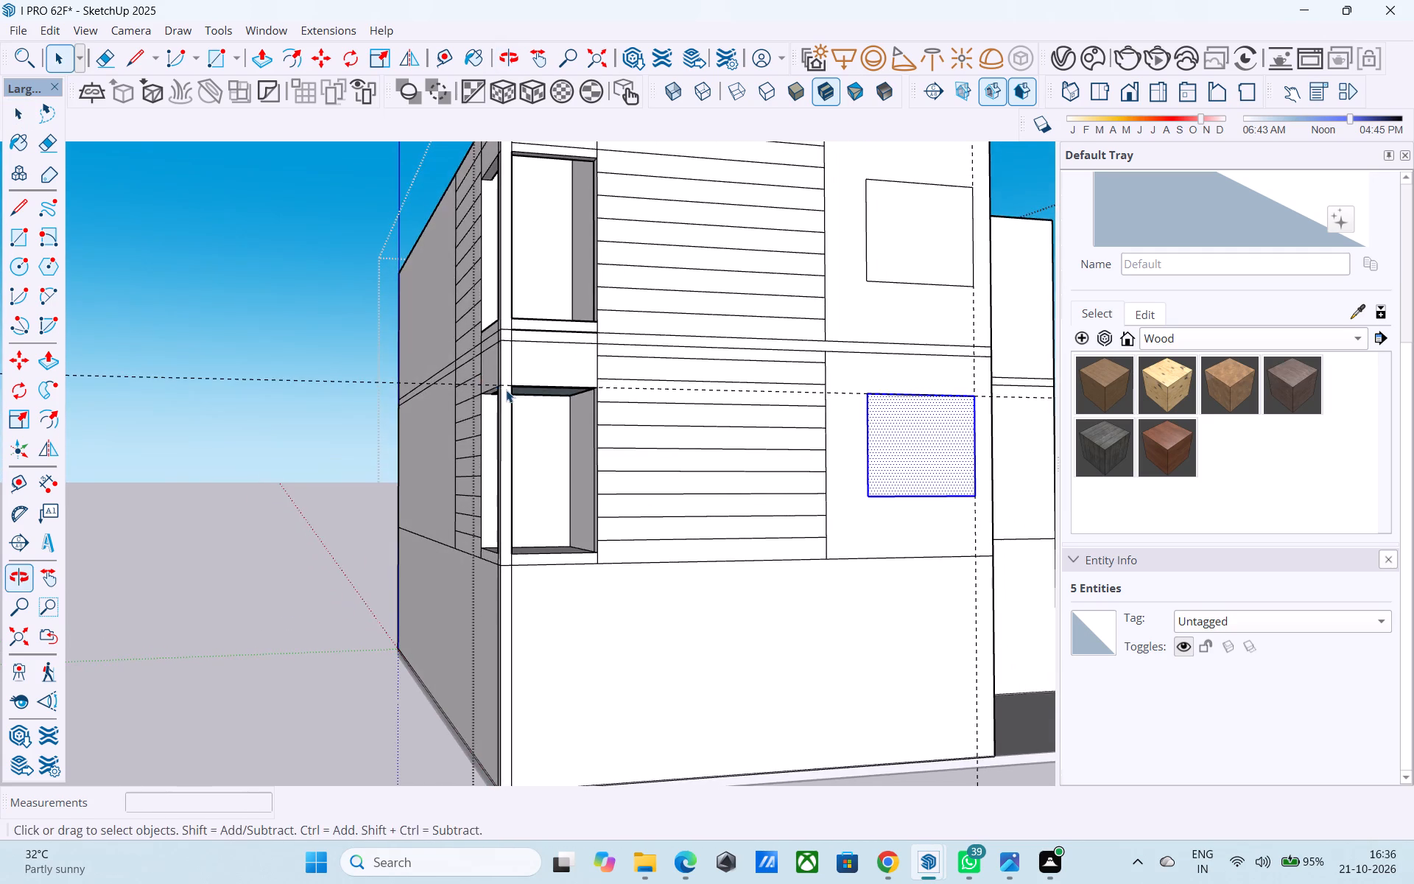
middle_click_drag(506, 390, 482, 370)
scroll(502, 387, "up", 7)
left_click(505, 338)
scroll(505, 337, "up", 3)
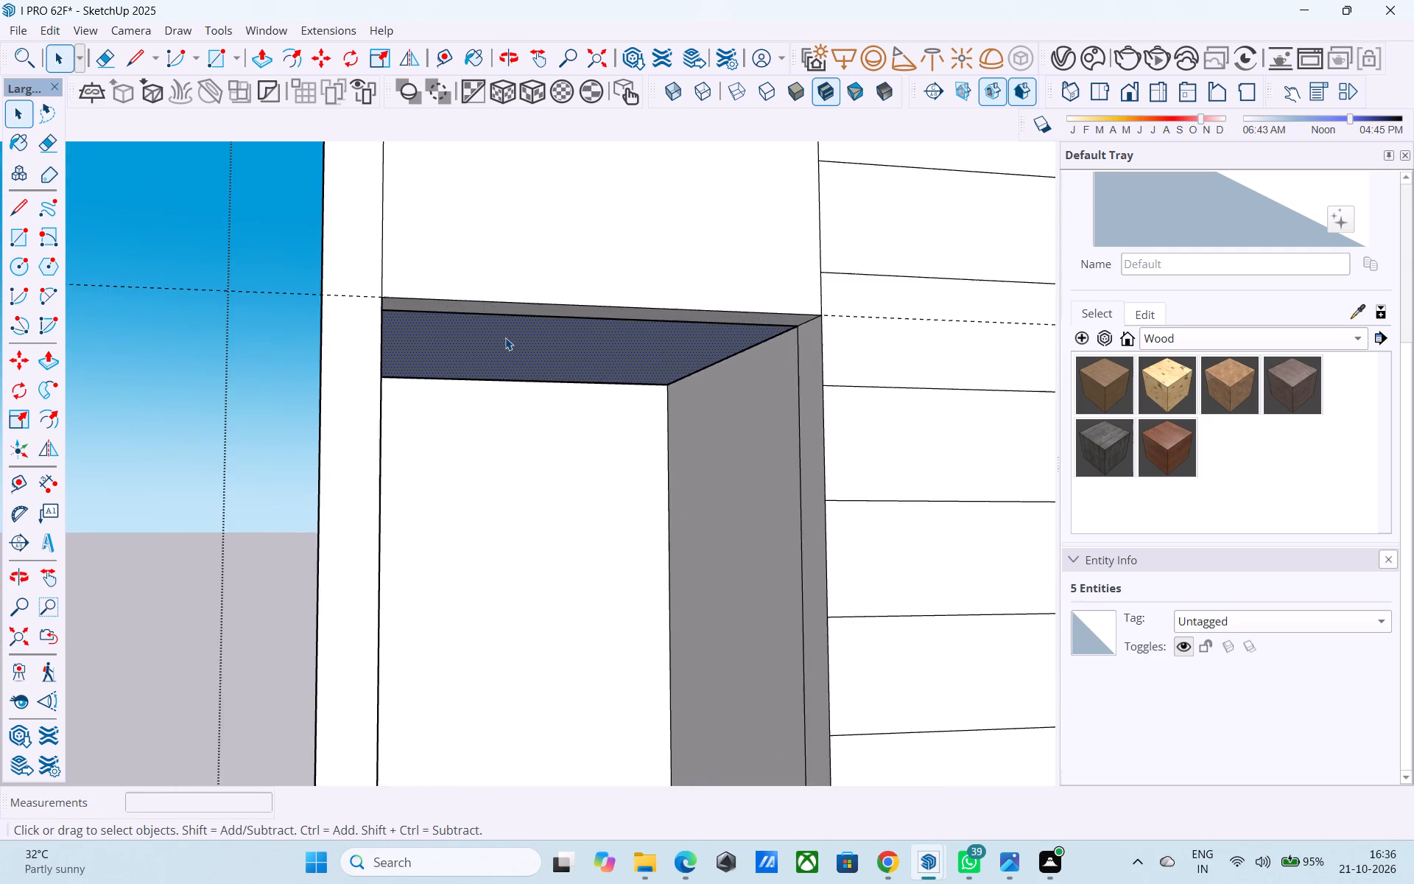
scroll(505, 337, "up", 2)
middle_click_drag(503, 335, 468, 278)
right_click(468, 278)
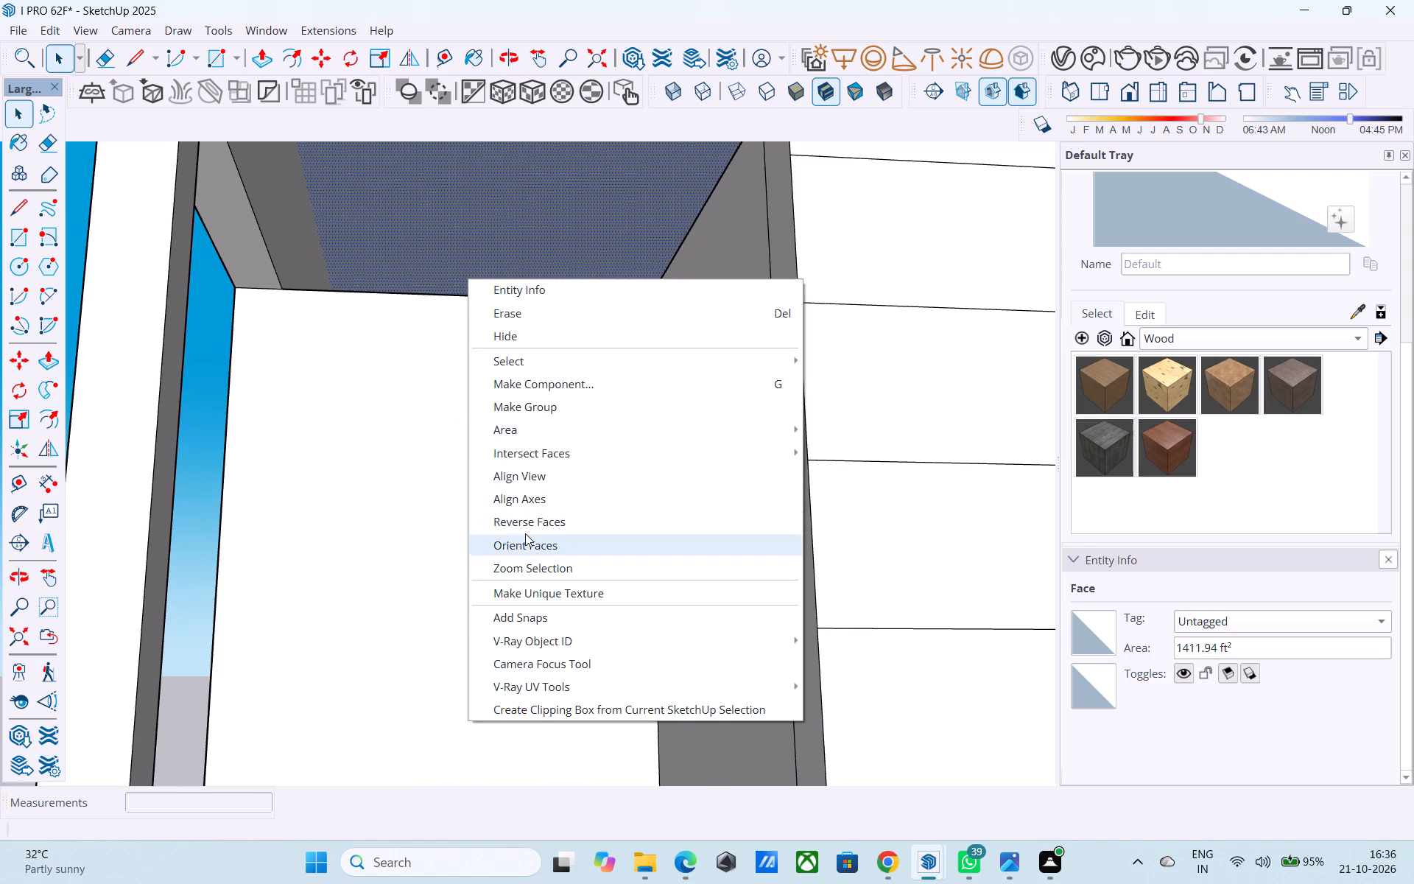
left_click(529, 528)
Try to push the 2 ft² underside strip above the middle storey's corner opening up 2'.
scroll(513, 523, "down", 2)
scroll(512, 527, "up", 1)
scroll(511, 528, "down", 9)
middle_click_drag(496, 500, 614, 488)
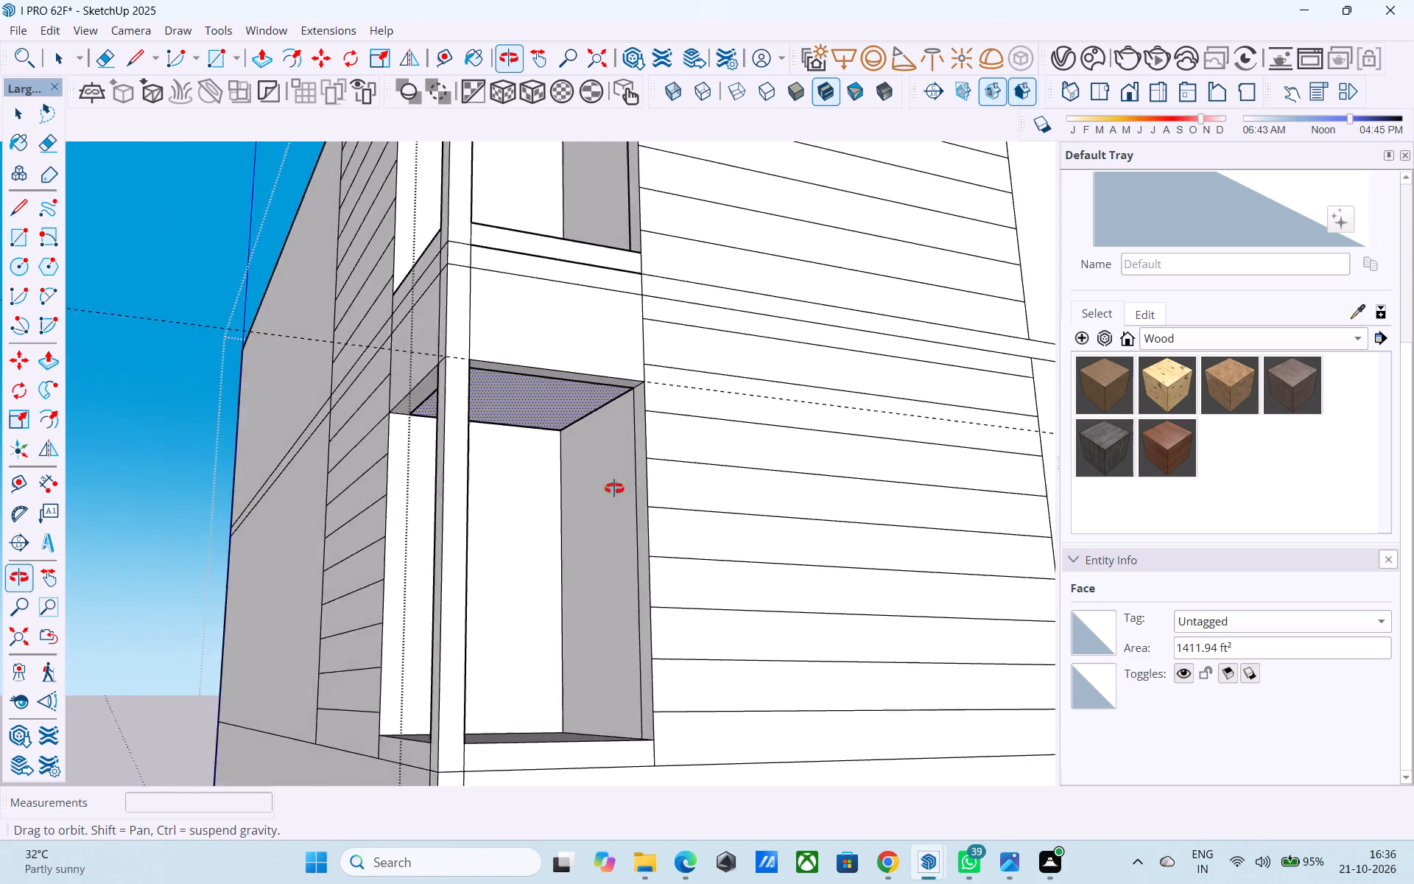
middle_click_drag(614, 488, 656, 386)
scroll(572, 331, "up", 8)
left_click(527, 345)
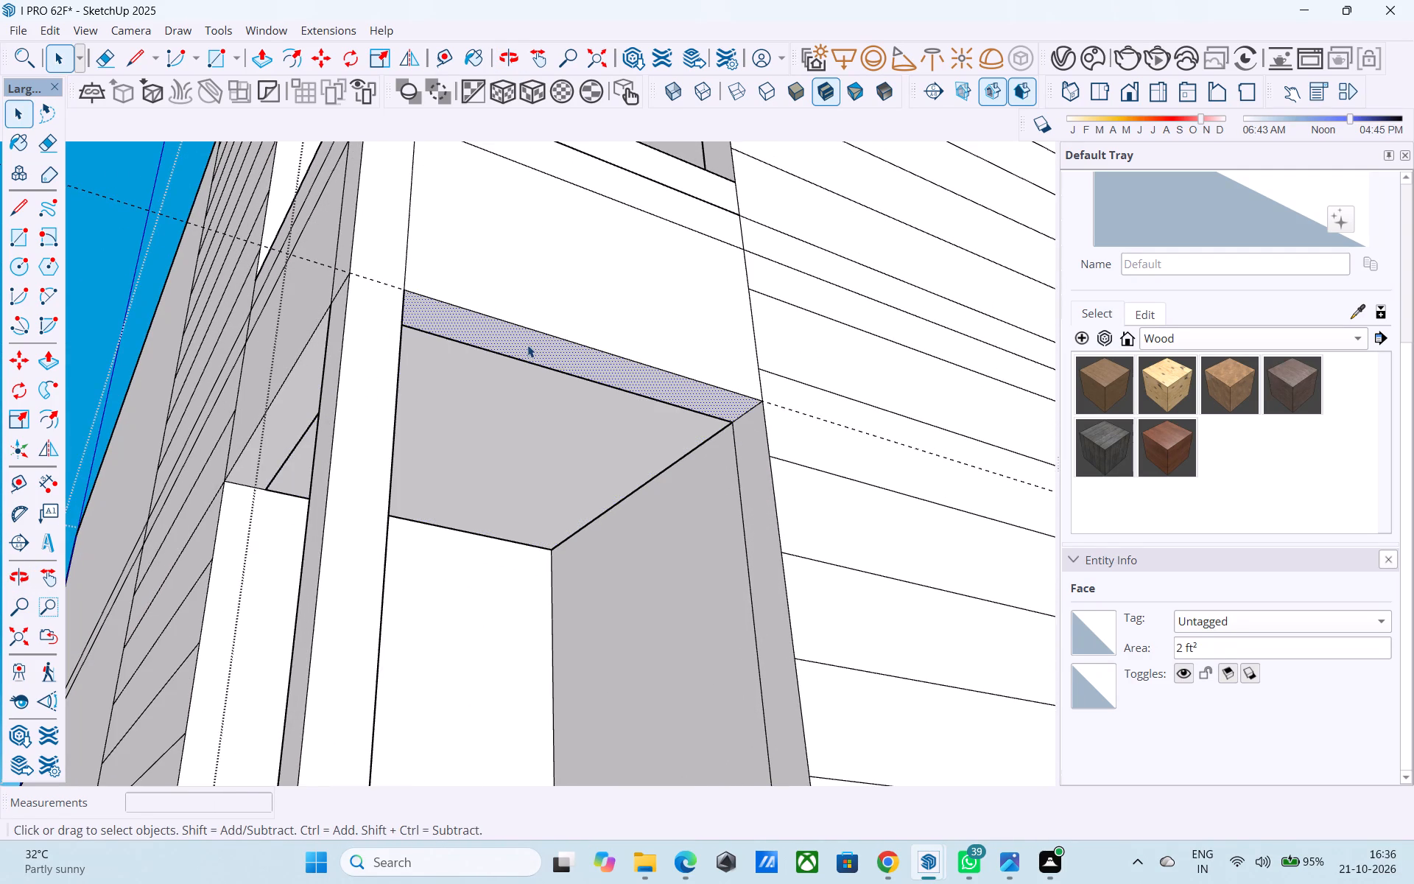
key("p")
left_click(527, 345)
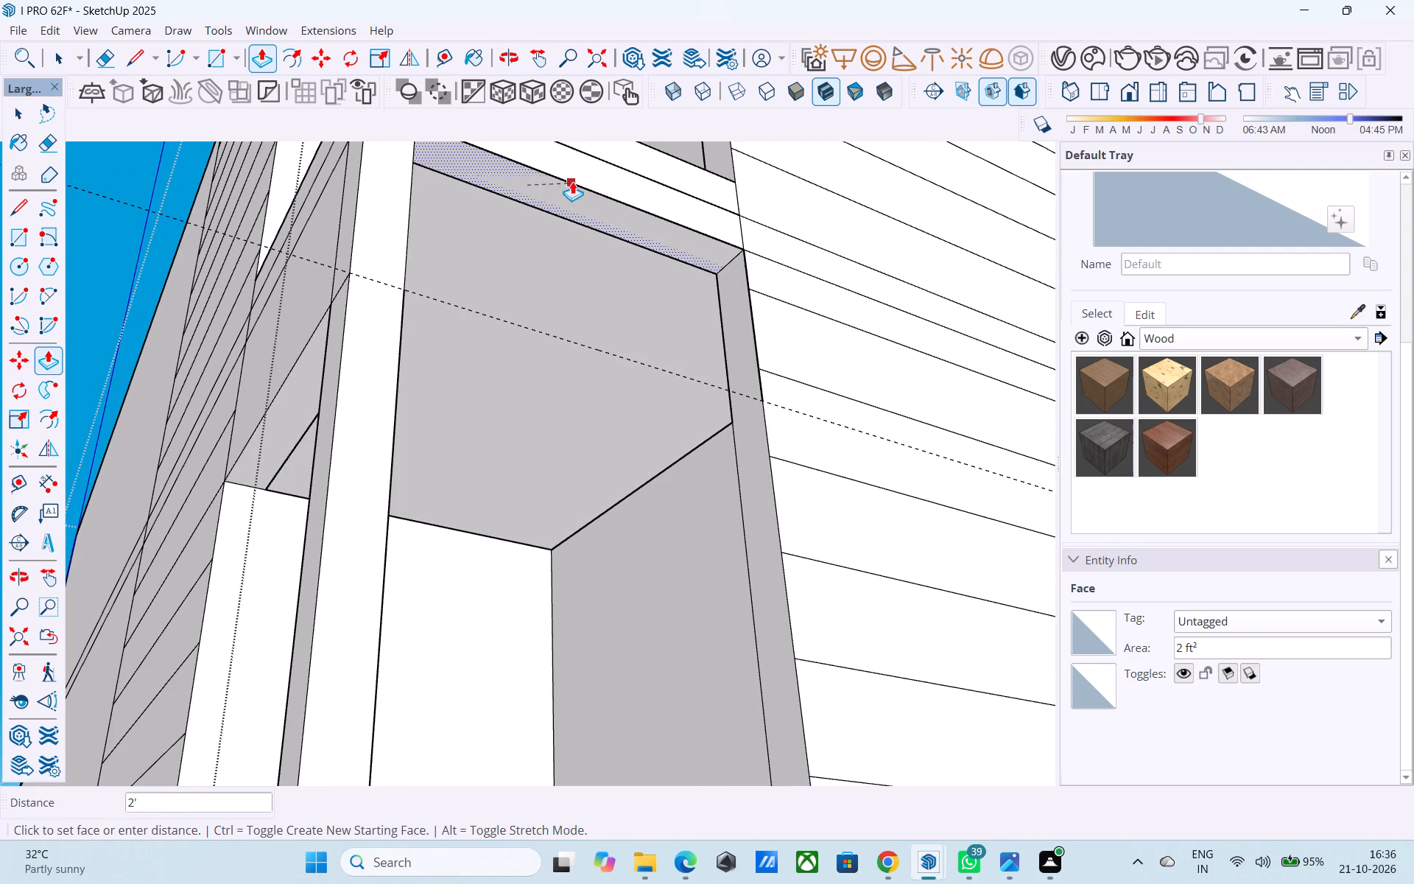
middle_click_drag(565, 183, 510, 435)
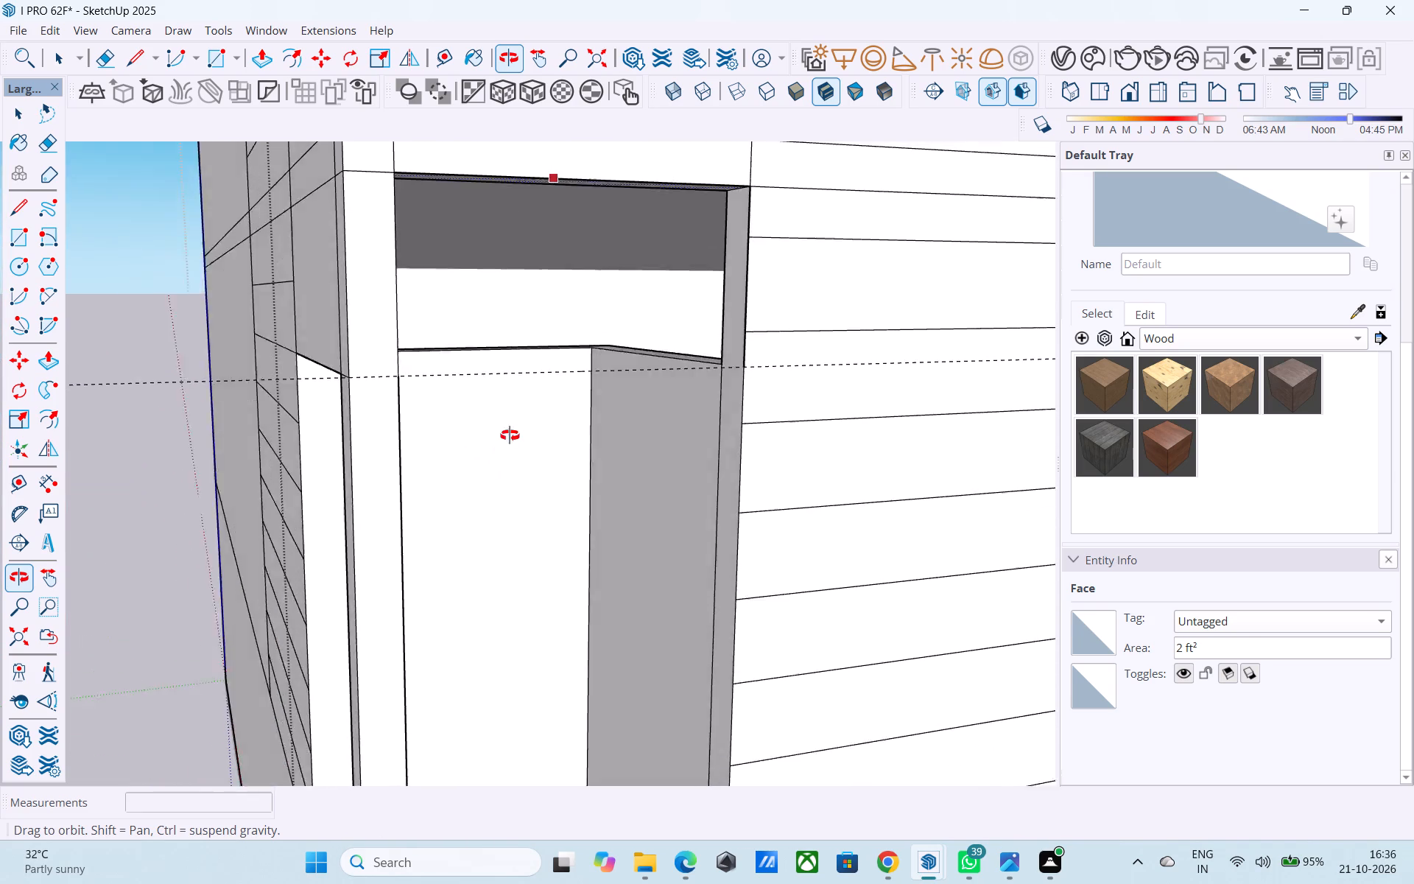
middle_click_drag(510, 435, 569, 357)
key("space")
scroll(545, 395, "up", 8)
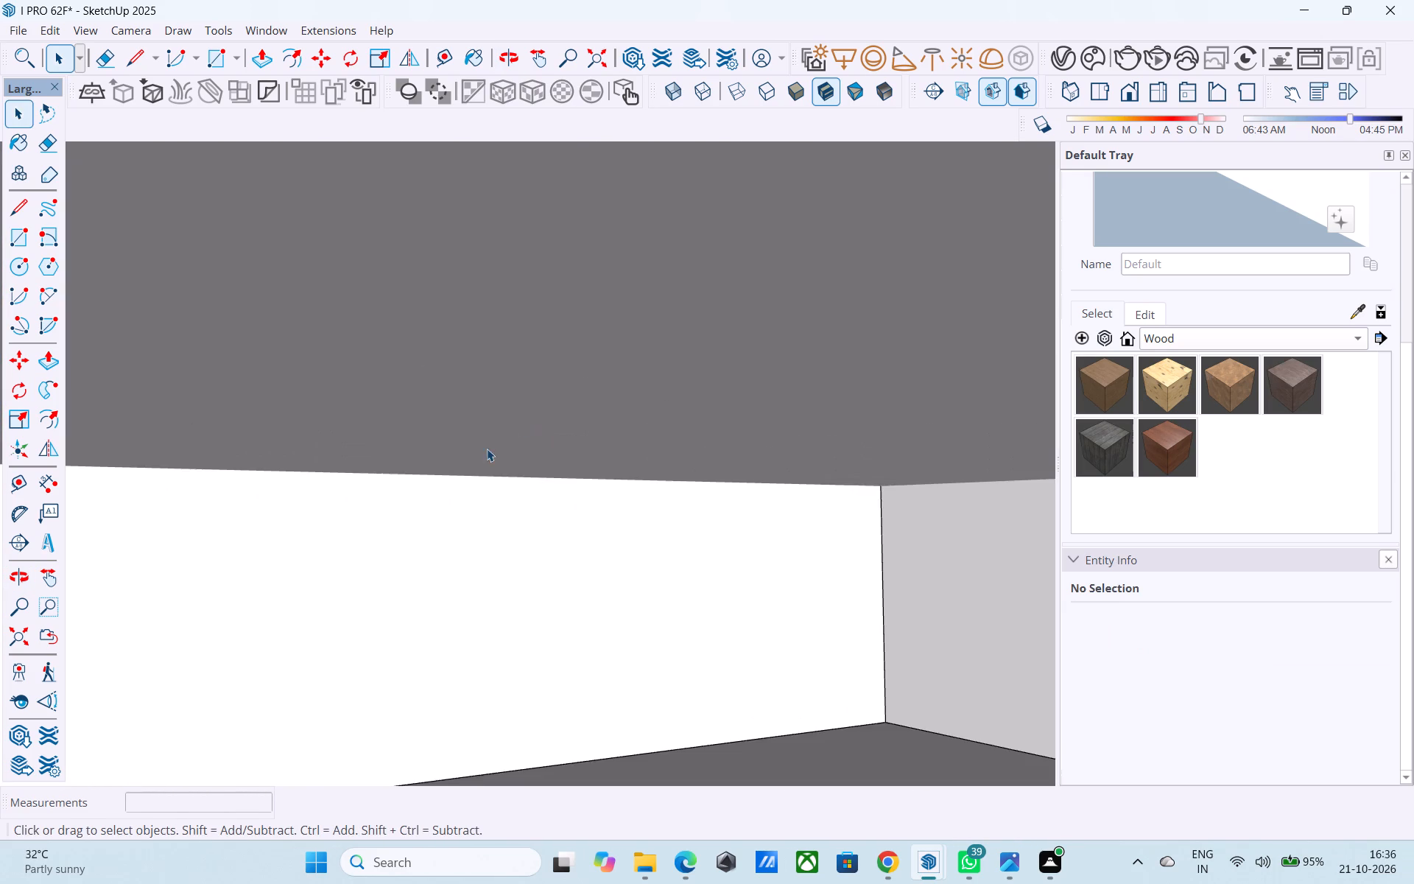
Push/Pull the narrow L-shaped face at the head of the lower corner opening by 2'.
middle_click_drag(462, 469, 488, 424)
scroll(494, 428, "down", 3)
middle_click_drag(494, 428, 473, 564)
scroll(474, 527, "down", 2)
scroll(476, 533, "up", 1)
scroll(478, 535, "down", 5)
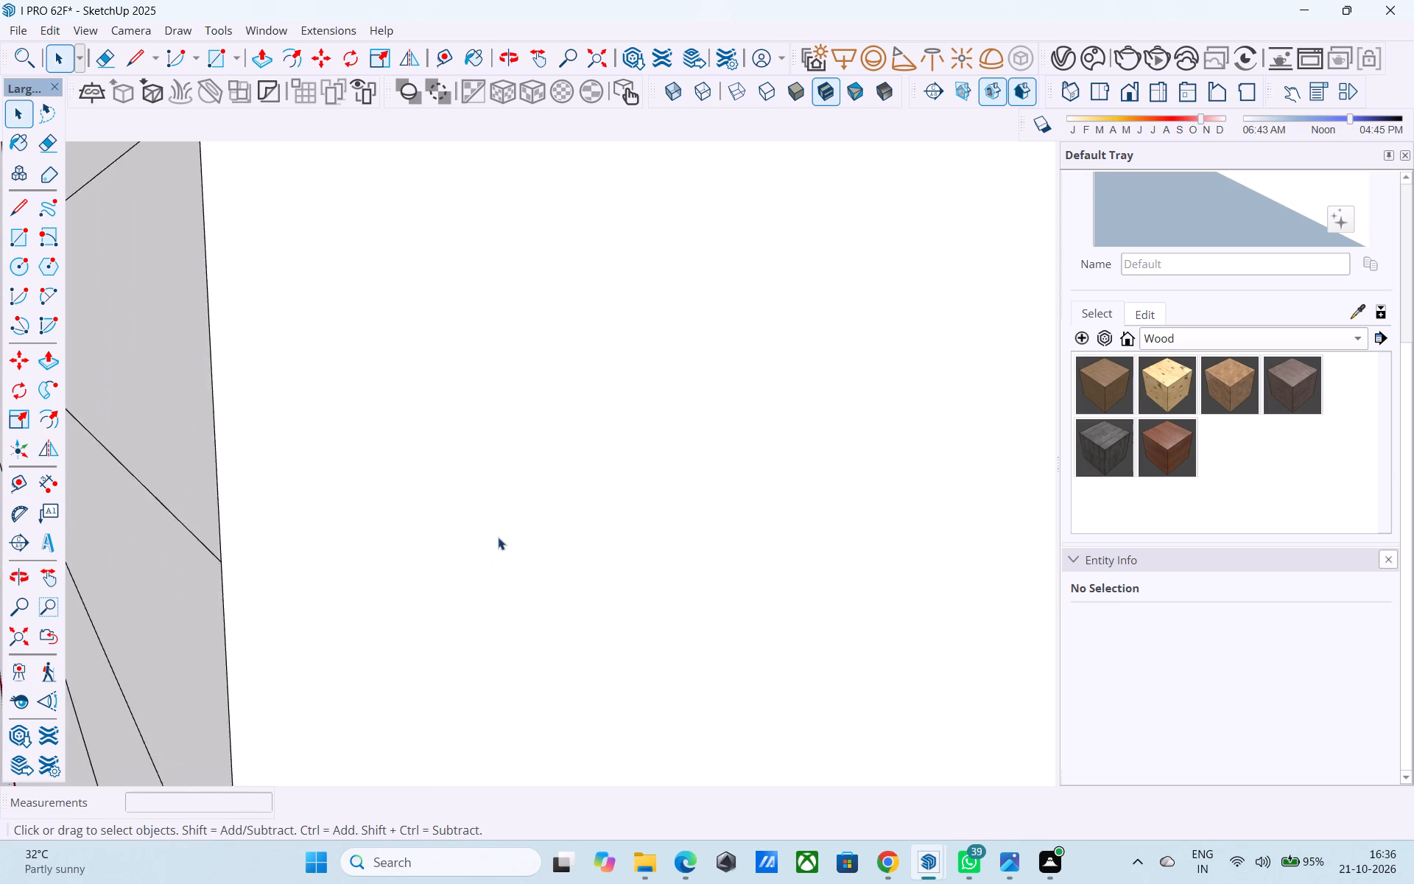
scroll(498, 537, "down", 2)
scroll(498, 541, "up", 1)
scroll(498, 547, "down", 11)
middle_click_drag(780, 308, 686, 323)
middle_click_drag(703, 305, 572, 406)
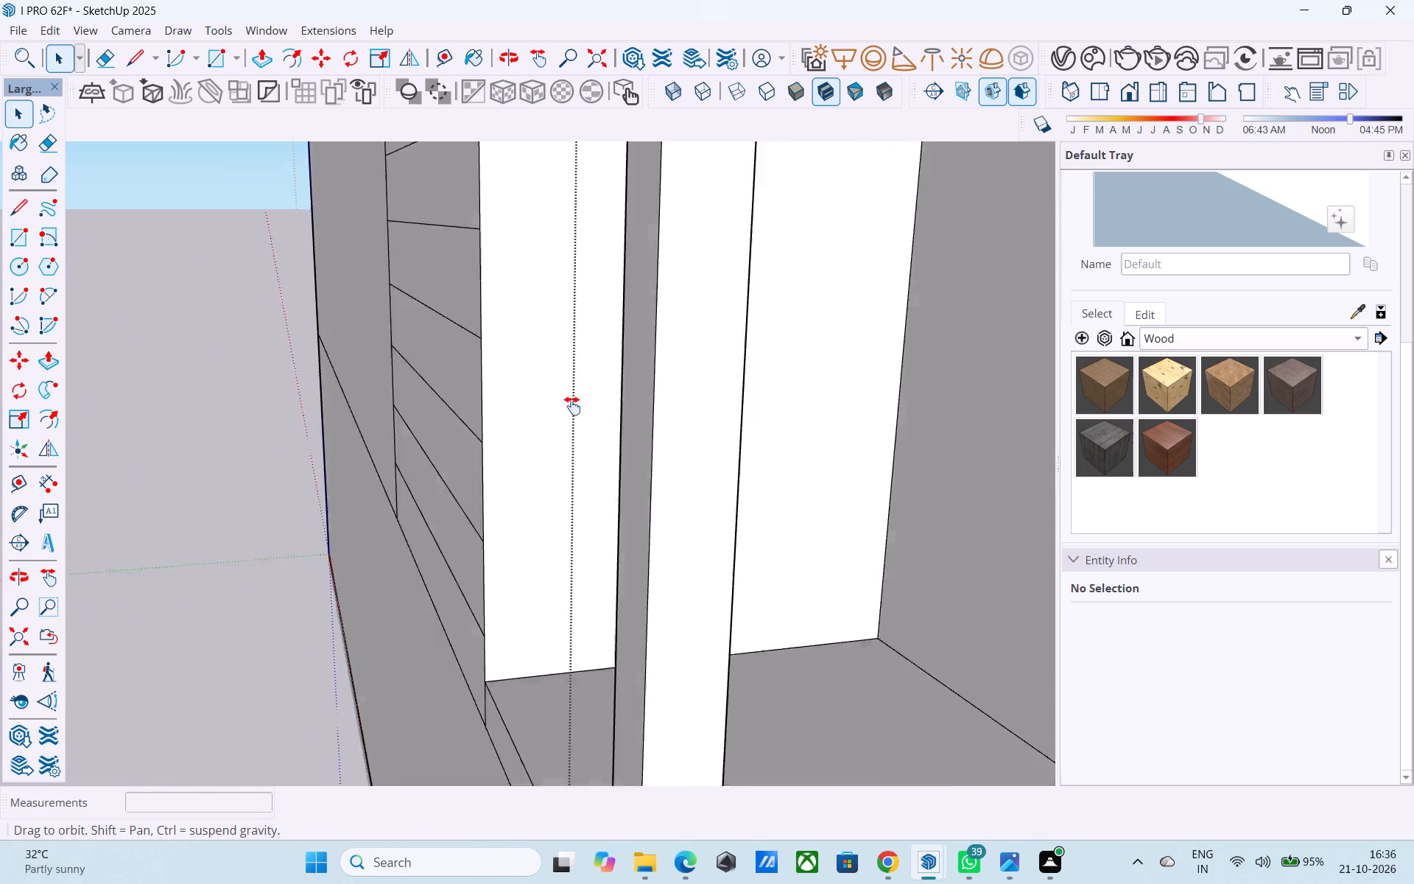
middle_click_drag(572, 406, 370, 542)
middle_click_drag(614, 320, 564, 493, "shift")
scroll(554, 363, "up", 5)
middle_click_drag(554, 348, 554, 329)
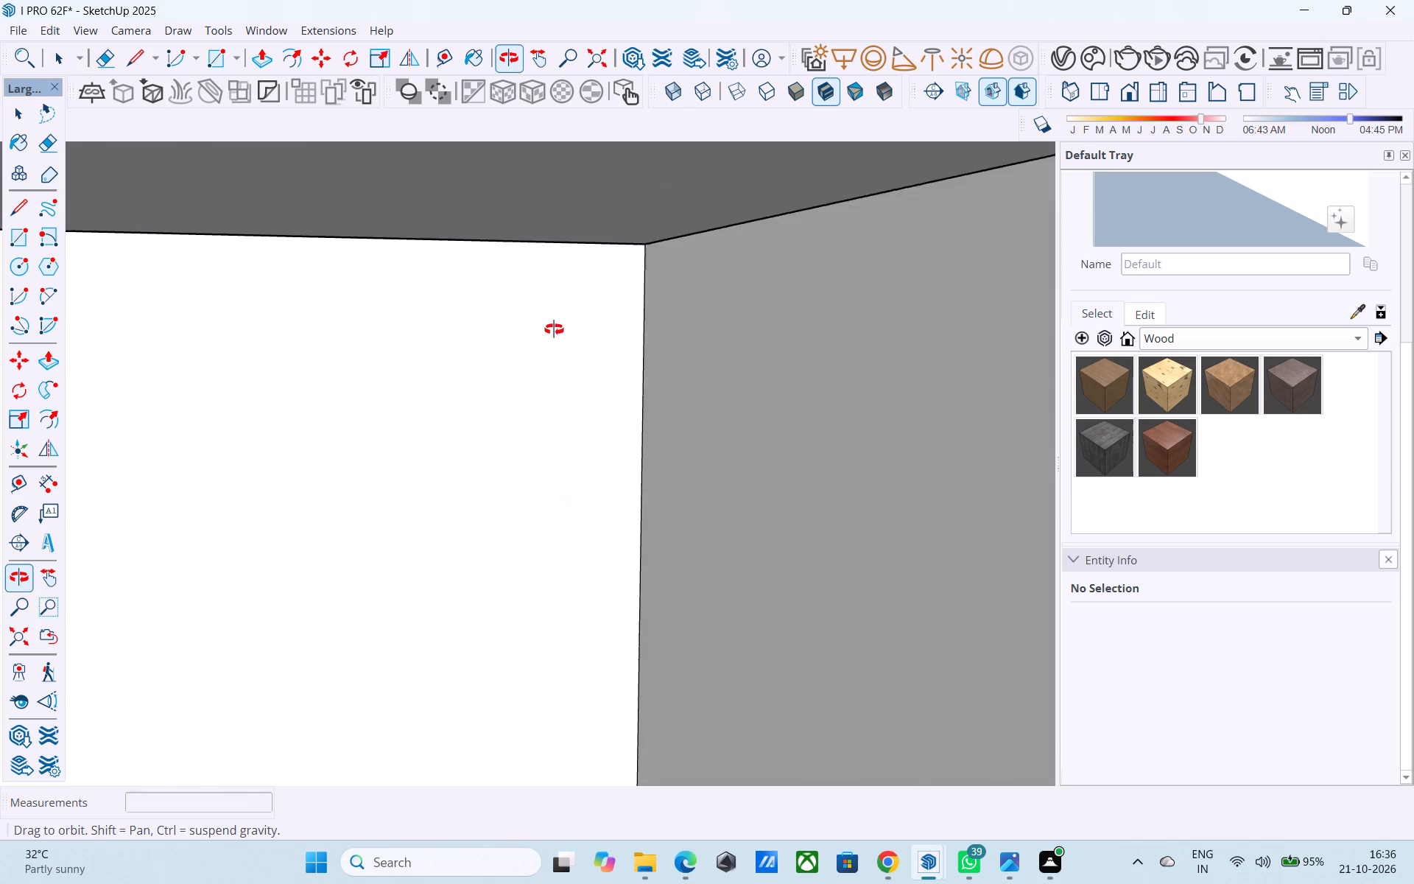
middle_click_drag(554, 329, 551, 335)
scroll(553, 304, "up", 6)
middle_click_drag(555, 290, 544, 397)
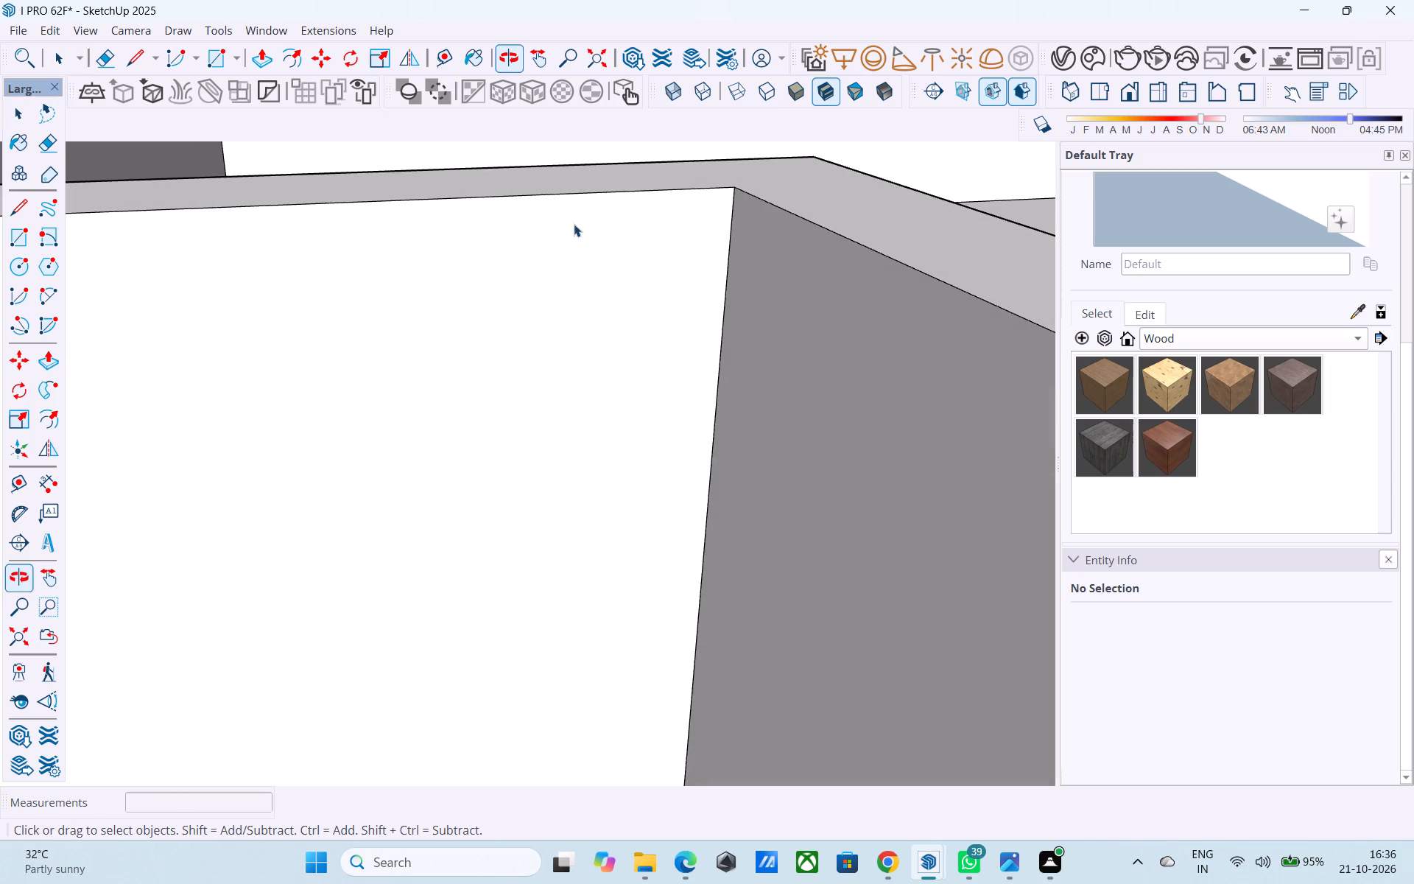
left_click(580, 182)
key("p")
left_click(580, 182)
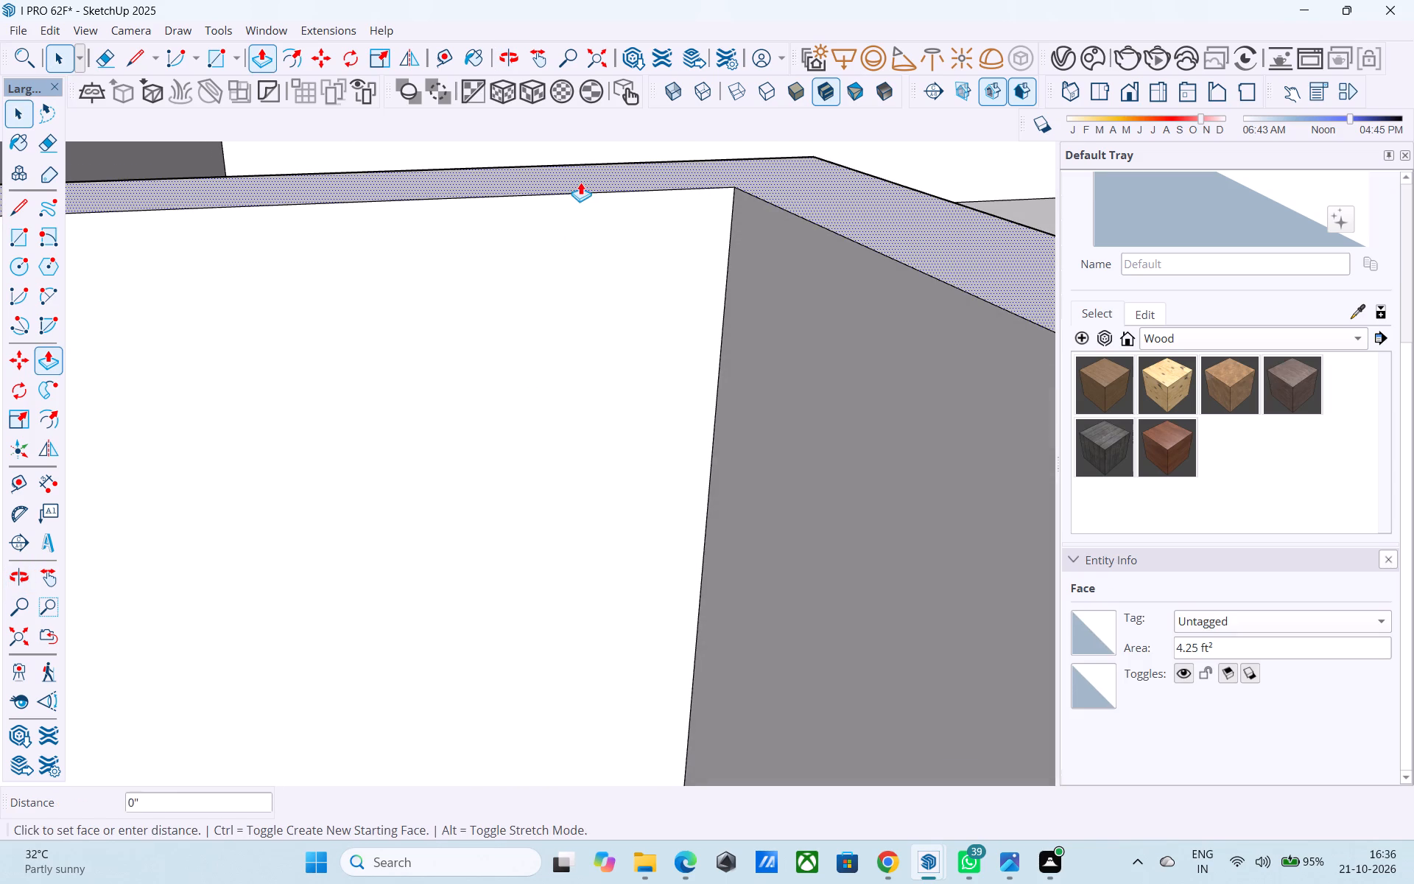
scroll(586, 144, "down", 4)
middle_click_drag(538, 284, 614, 1)
middle_click_drag(541, 339, 584, 128)
scroll(559, 156, "down", 3)
scroll(555, 178, "up", 1)
scroll(553, 181, "down", 7)
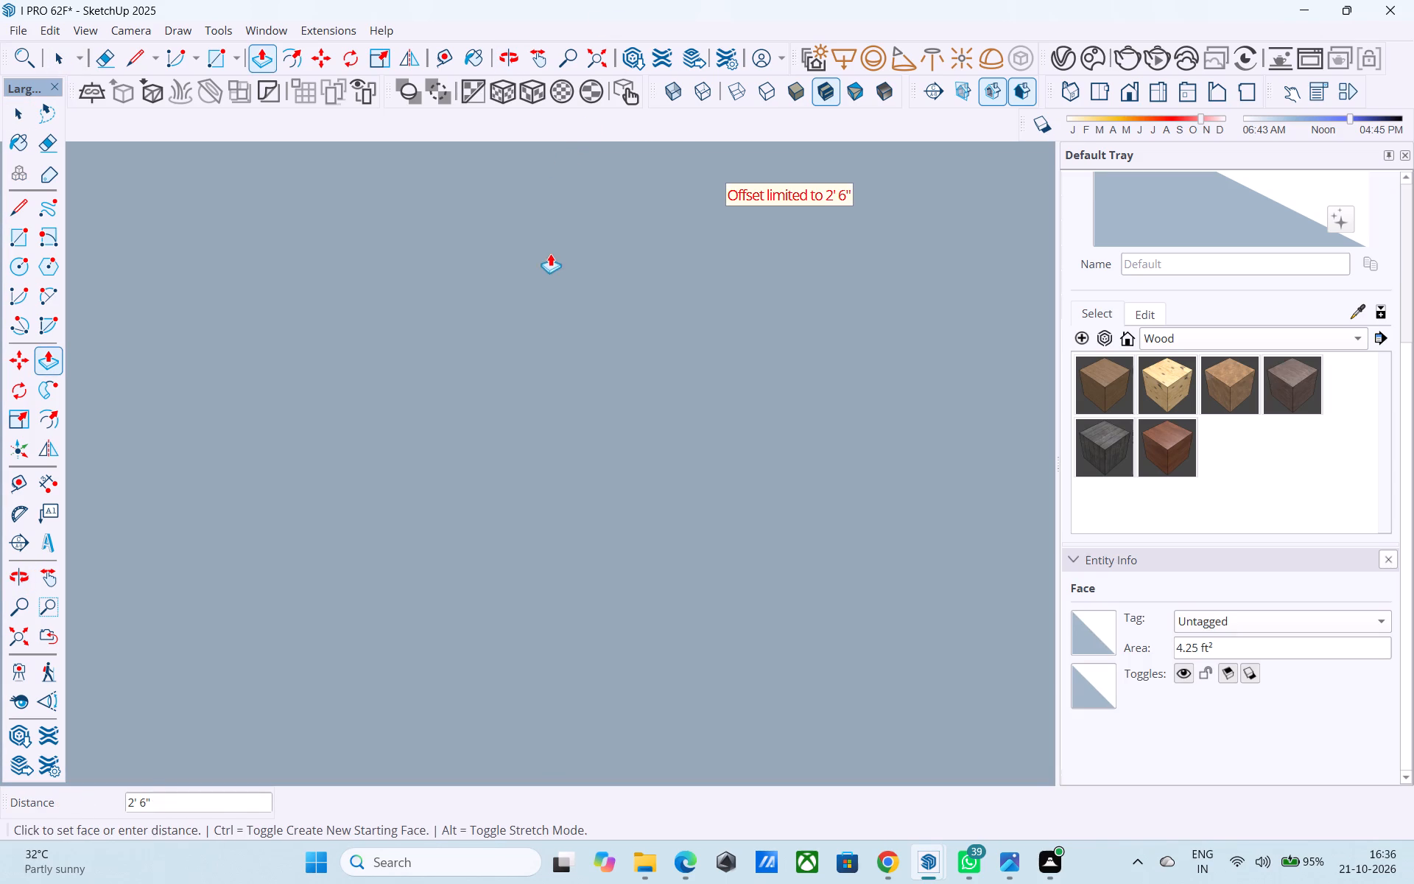
scroll(550, 253, "down", 17)
scroll(554, 267, "up", 1)
scroll(554, 267, "down", 20)
scroll(554, 267, "down", 2)
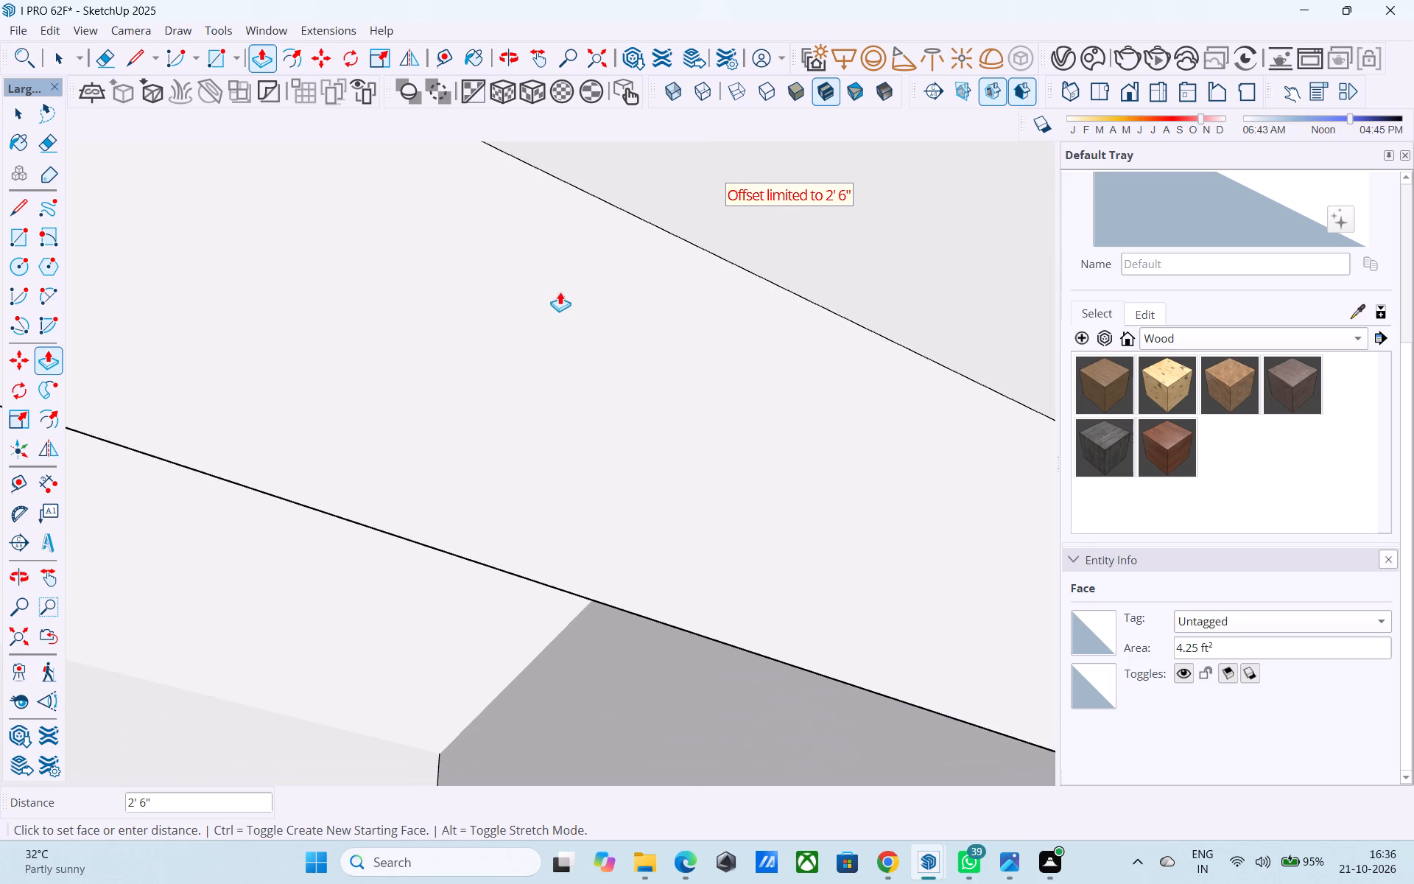
scroll(560, 292, "down", 20)
scroll(560, 292, "down", 5)
middle_click_drag(549, 315, 546, 408)
scroll(499, 302, "up", 14)
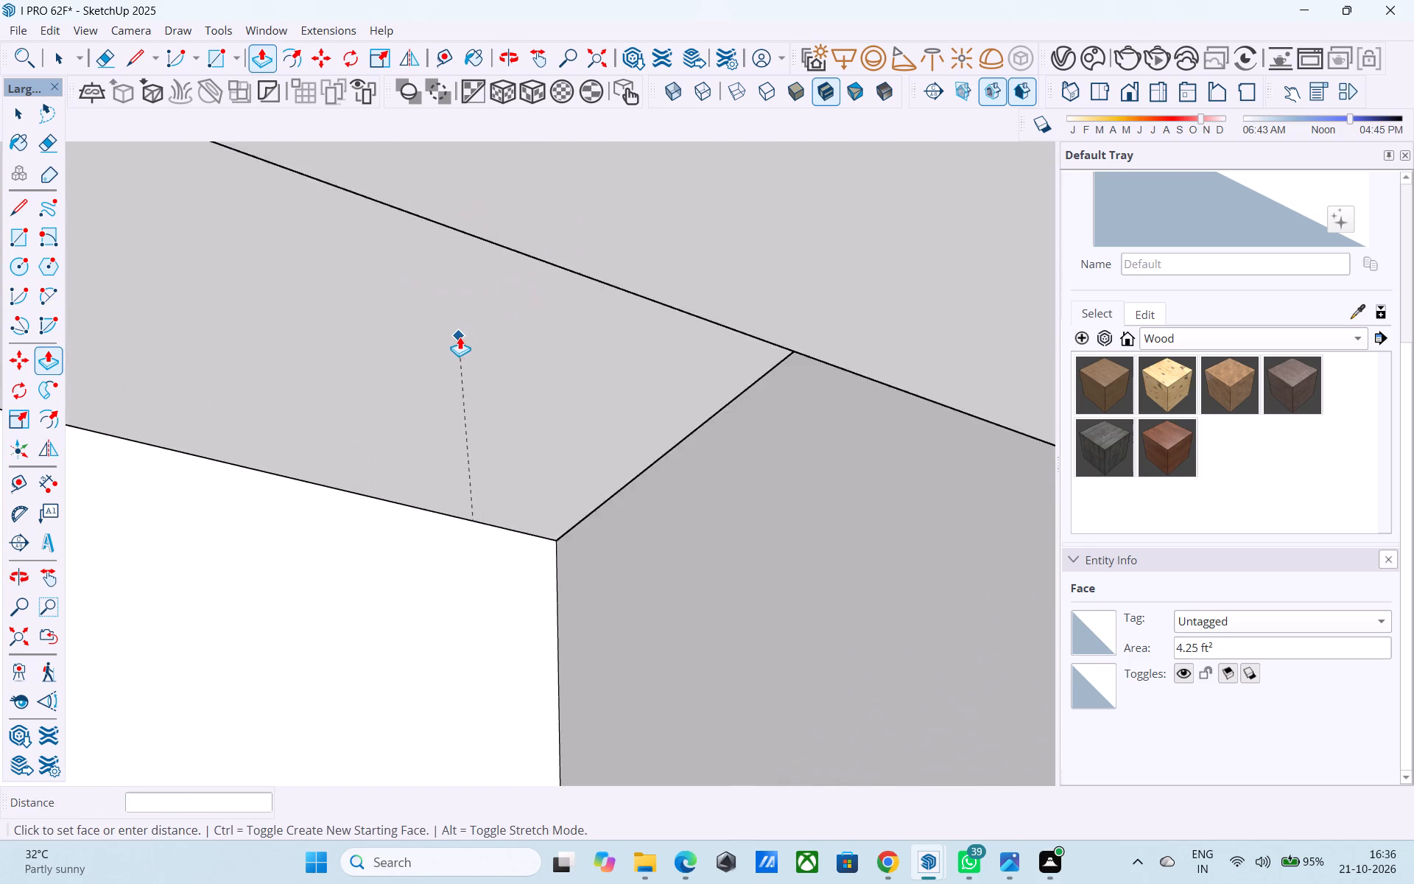
scroll(460, 337, "up", 4)
left_click(539, 221)
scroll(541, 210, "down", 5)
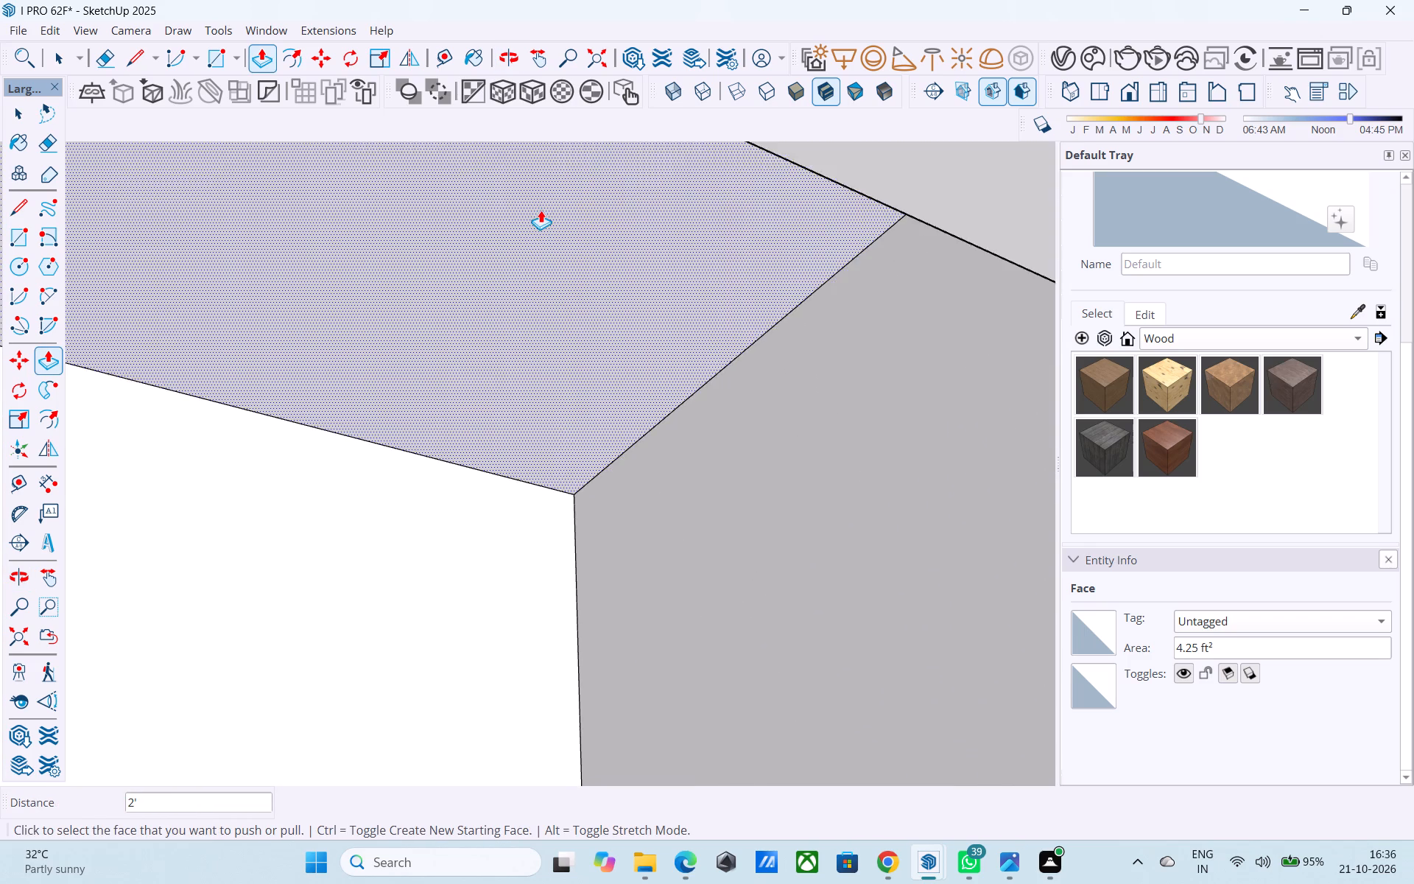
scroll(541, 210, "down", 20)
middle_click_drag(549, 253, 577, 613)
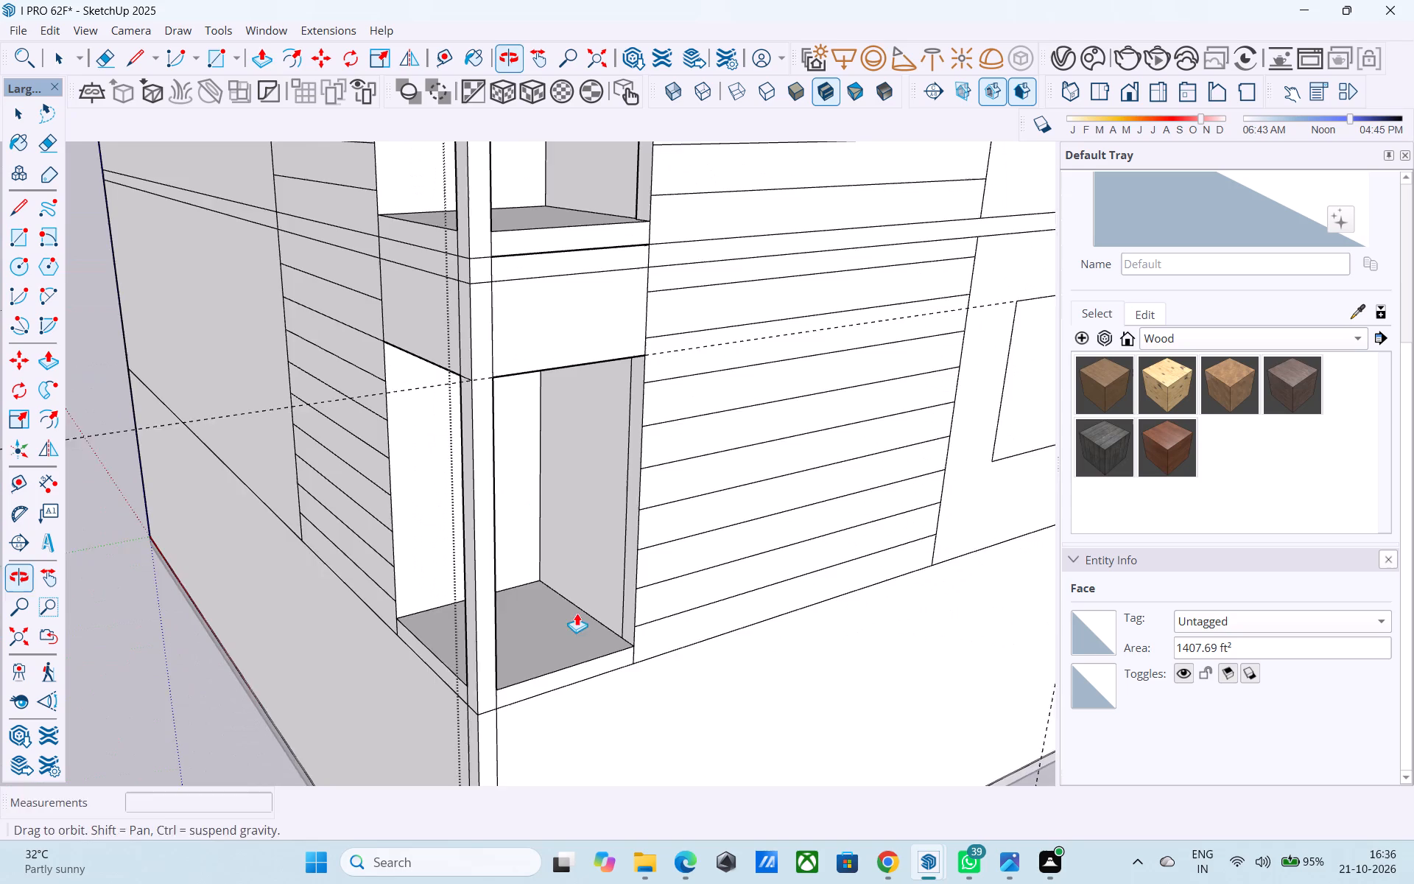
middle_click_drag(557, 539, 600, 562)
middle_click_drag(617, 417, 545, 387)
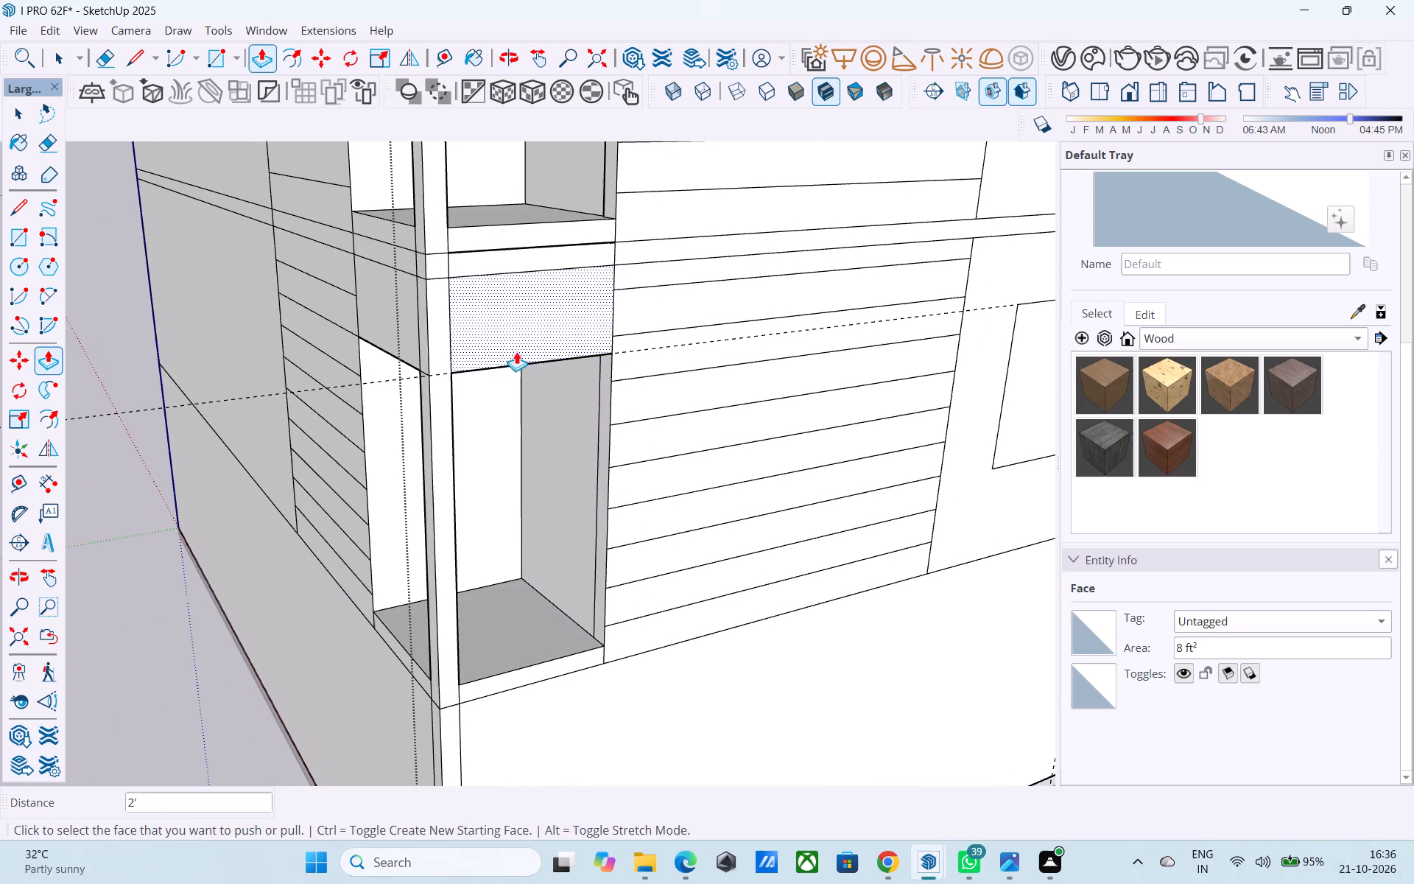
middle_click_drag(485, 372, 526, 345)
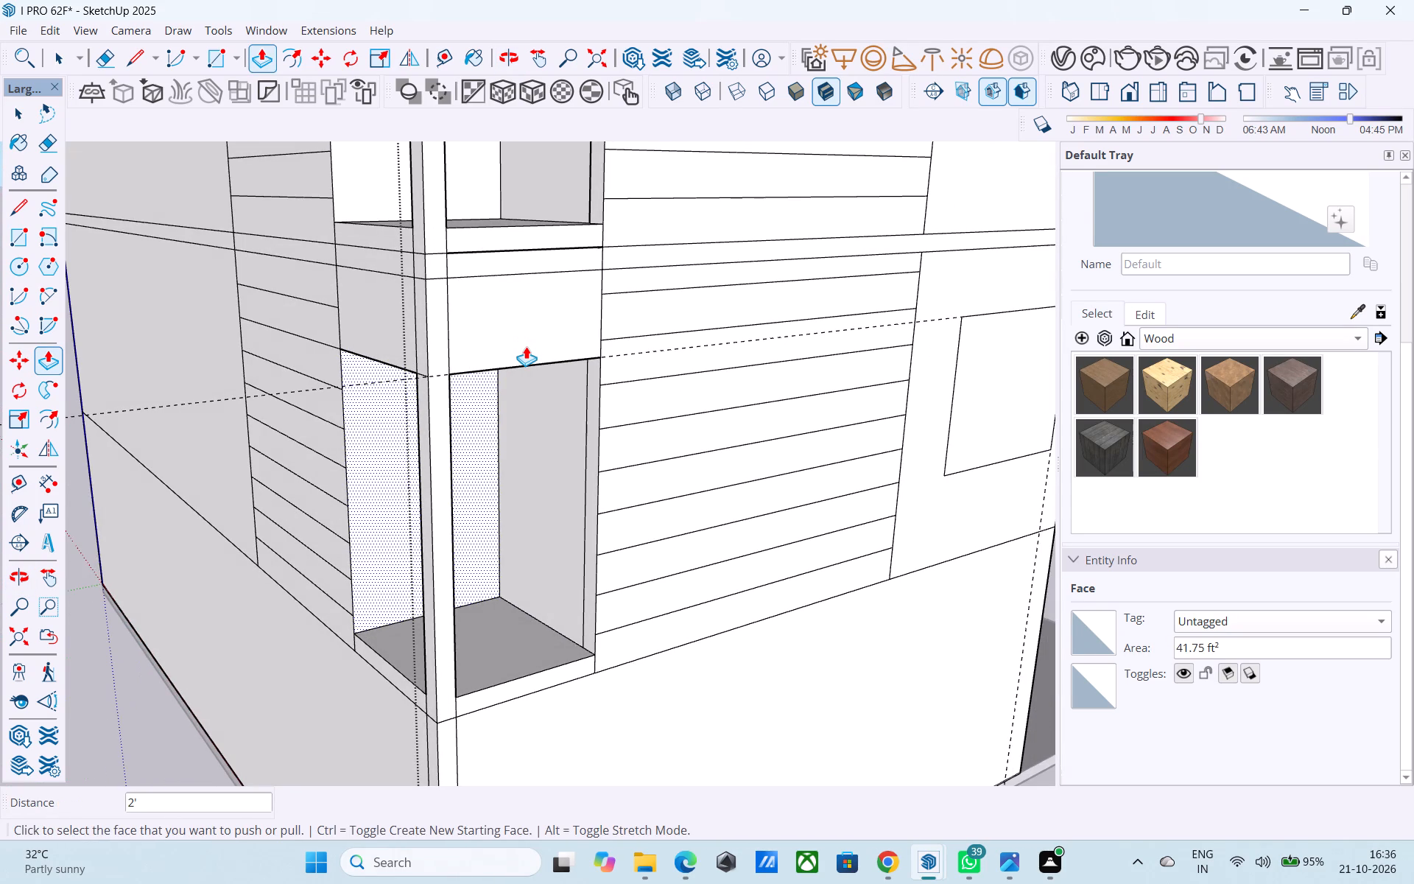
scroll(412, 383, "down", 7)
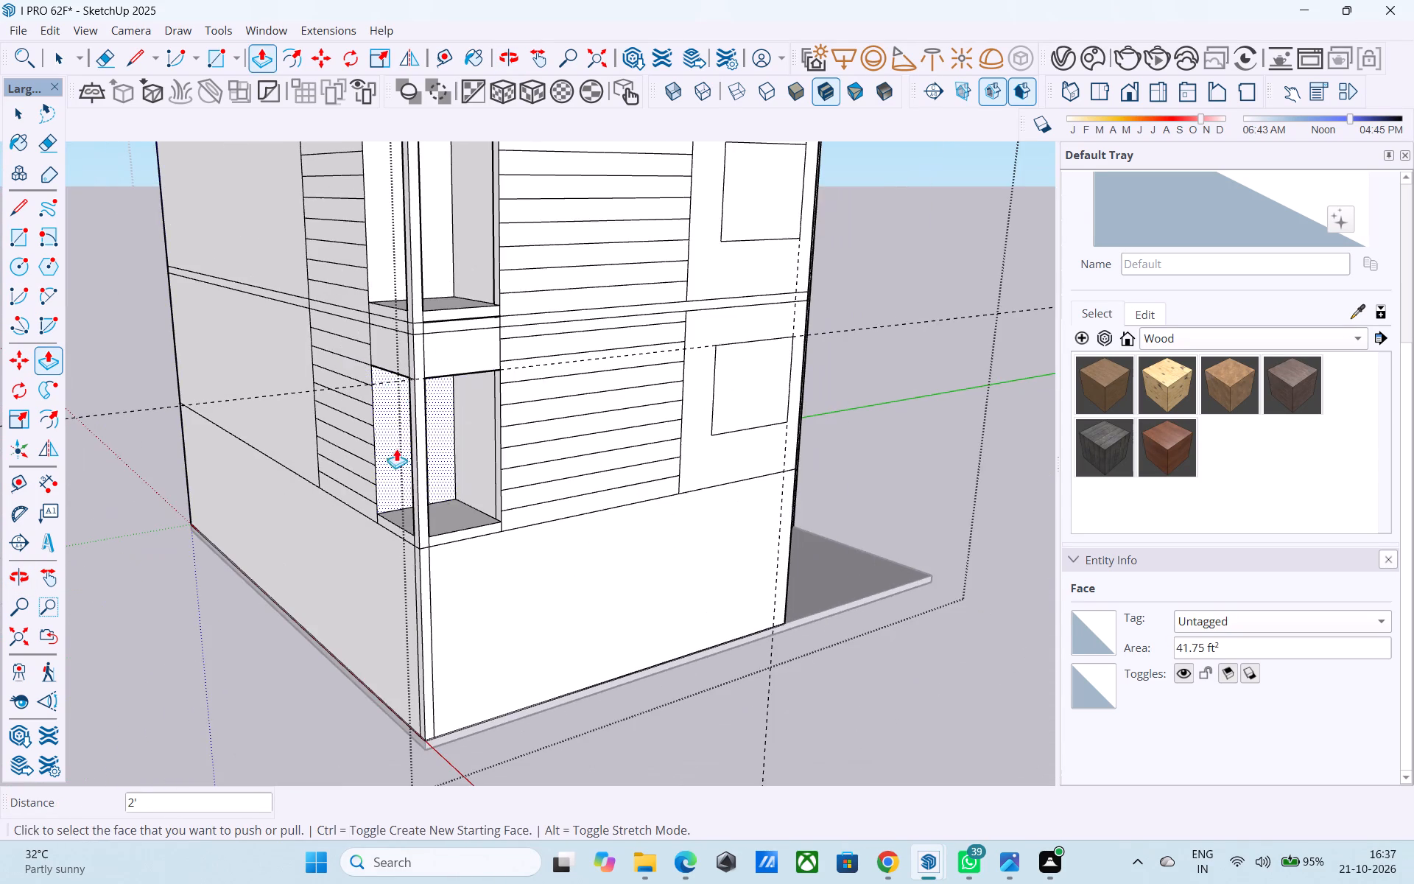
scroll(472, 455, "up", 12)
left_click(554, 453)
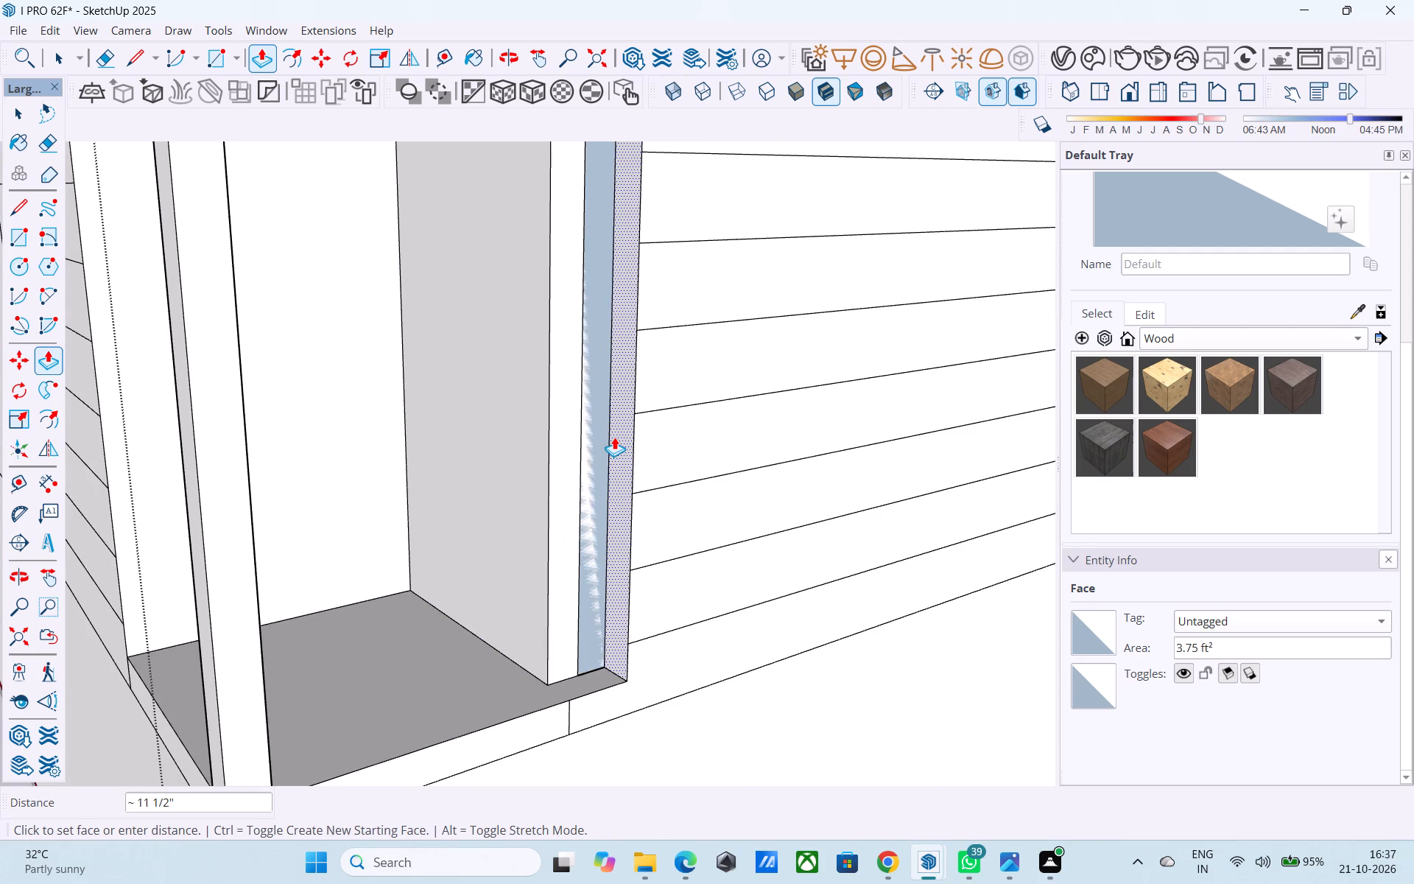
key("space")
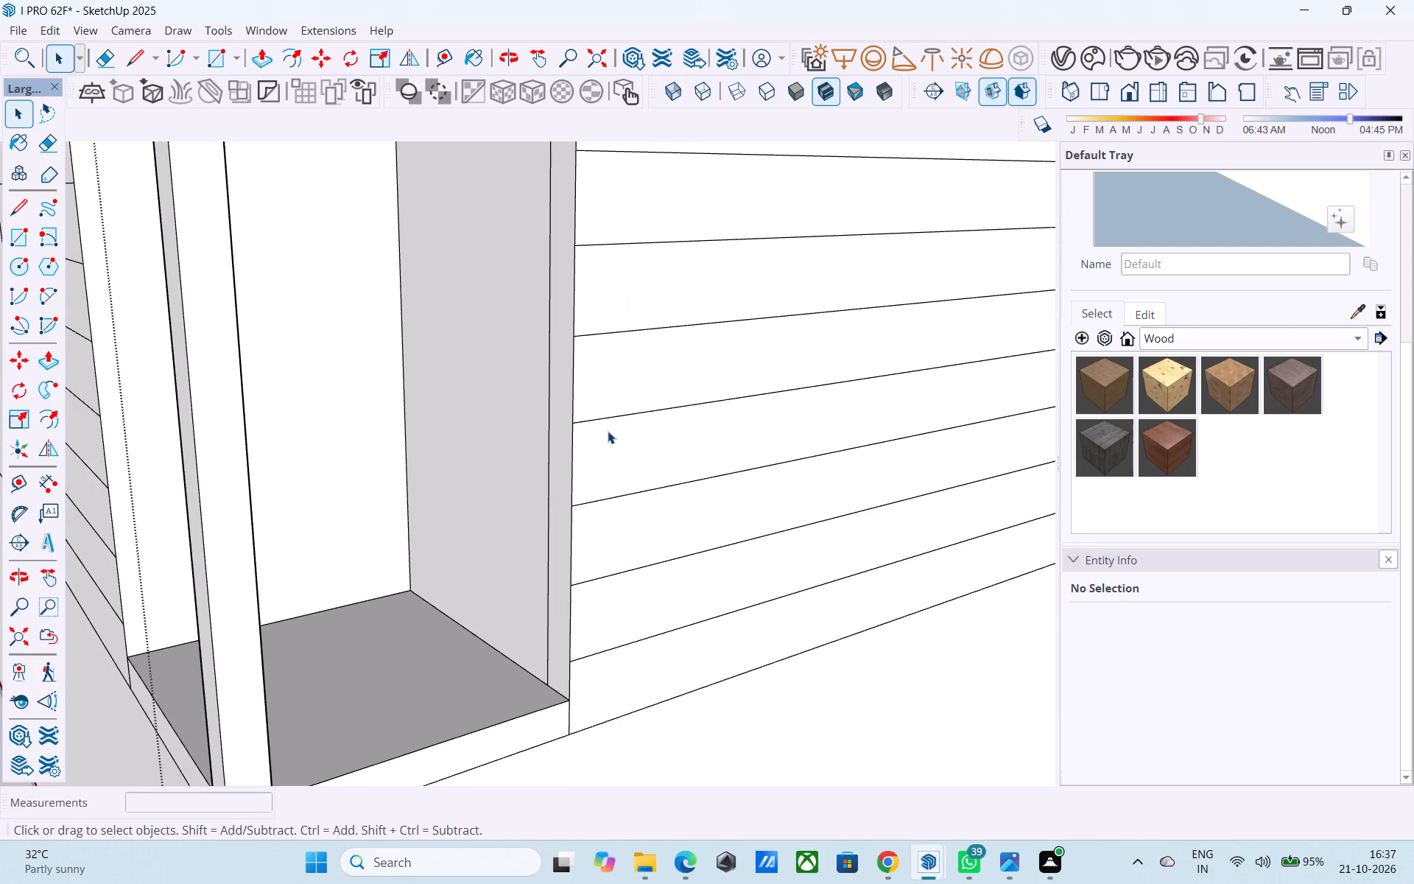
Examine the corner openings, slatted wall areas and window outlines of the building from several angles.
scroll(608, 431, "down", 4)
middle_click_drag(608, 431, 478, 457)
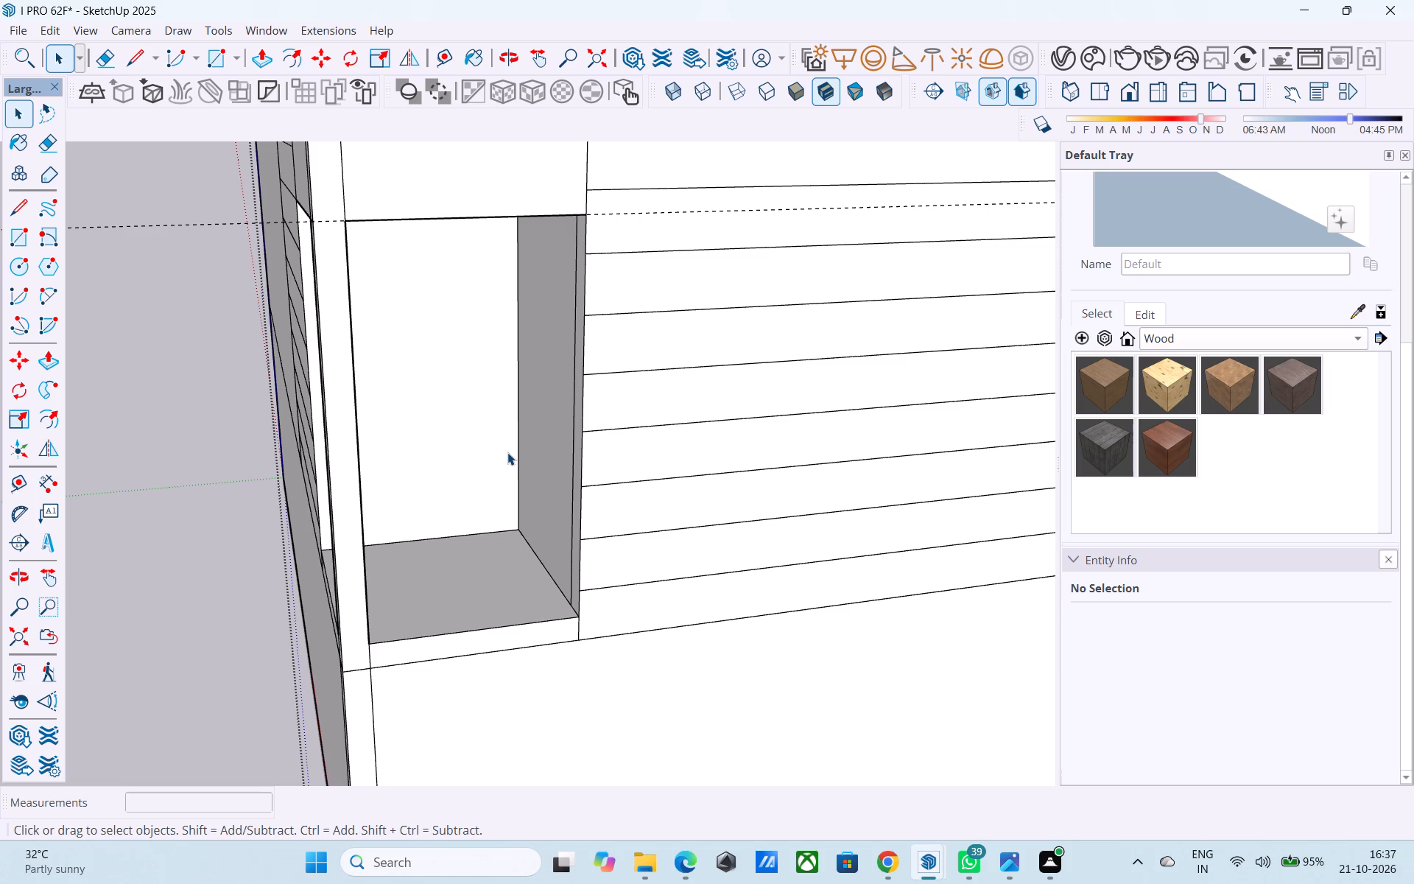
scroll(590, 429, "down", 3)
middle_click_drag(590, 429, 574, 417)
scroll(574, 408, "down", 5)
scroll(456, 418, "down", 4)
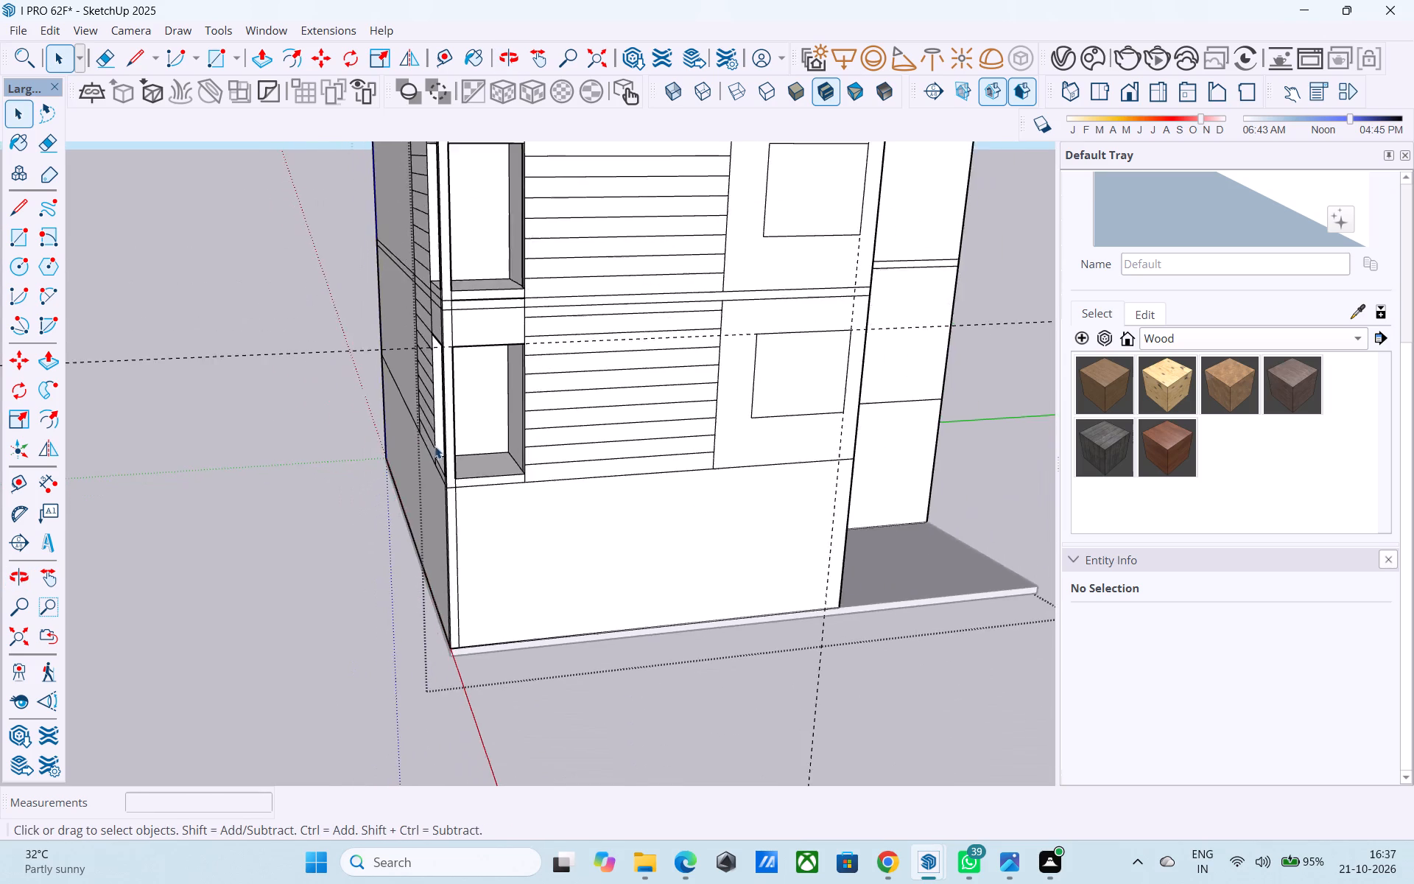
middle_click_drag(434, 446, 602, 457)
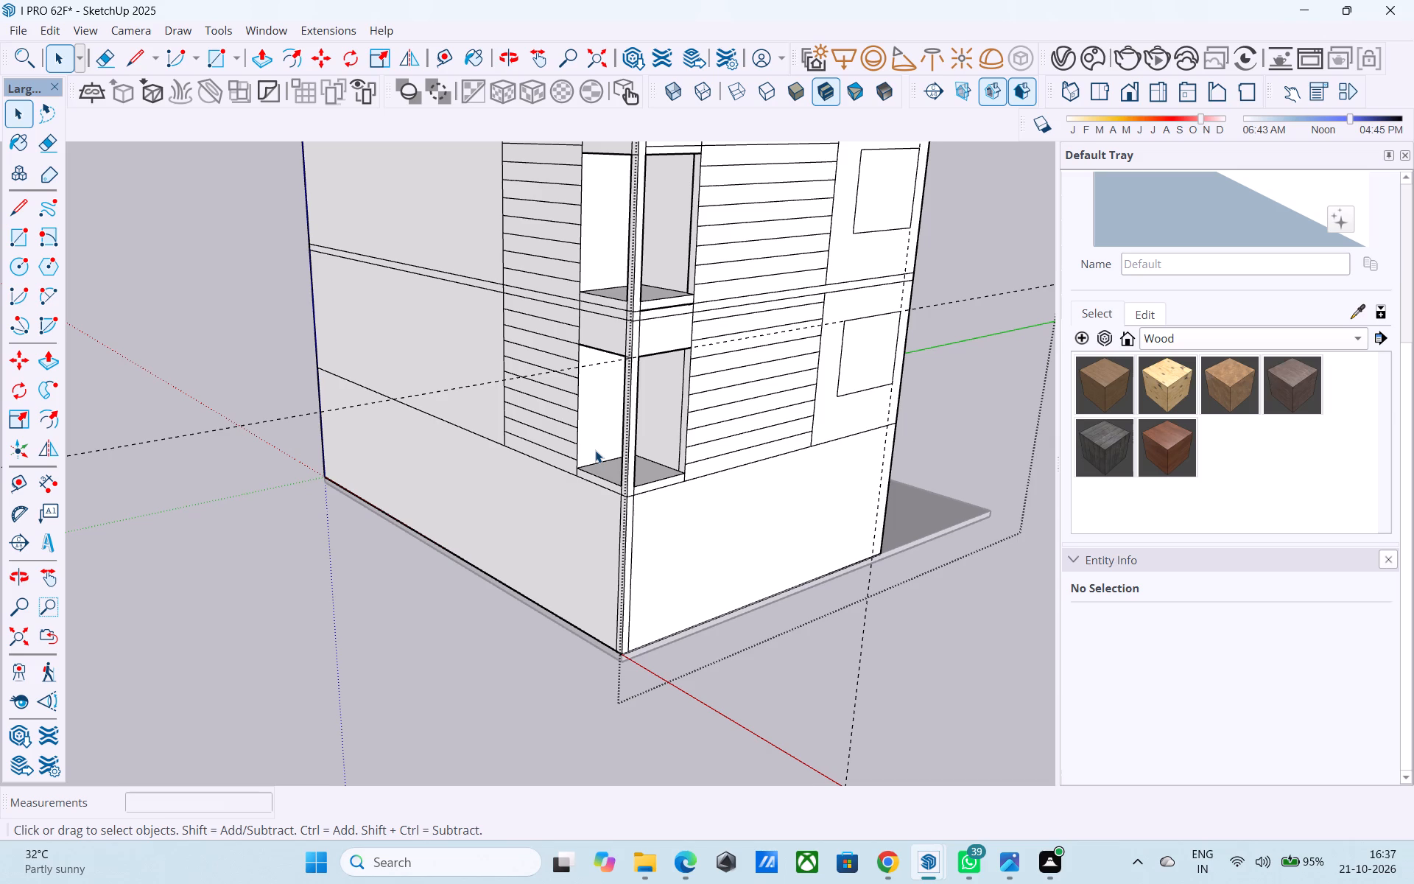
middle_click_drag(595, 450, 591, 432)
scroll(566, 468, "up", 6)
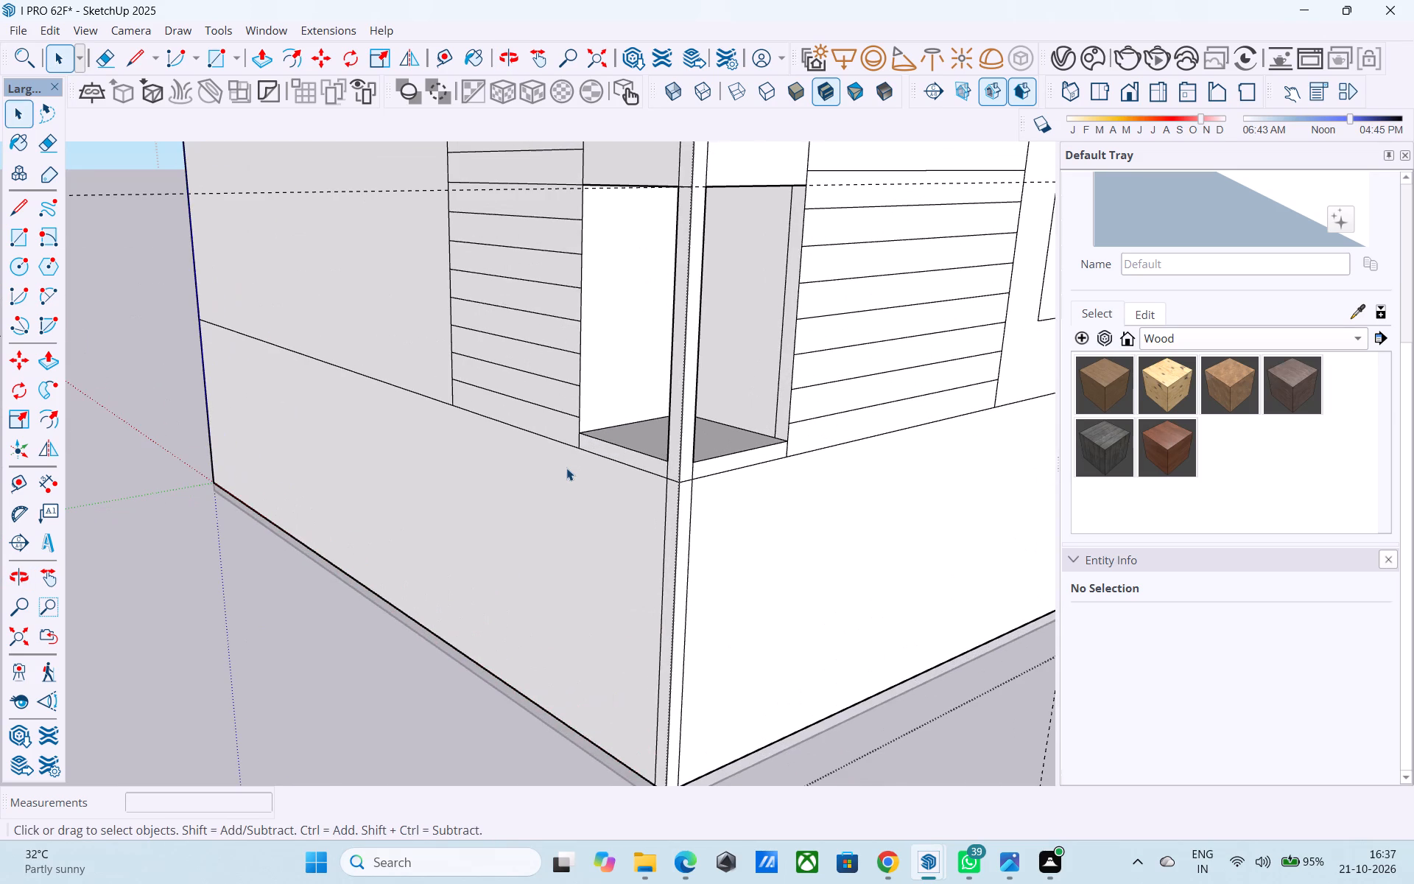
scroll(566, 468, "down", 6)
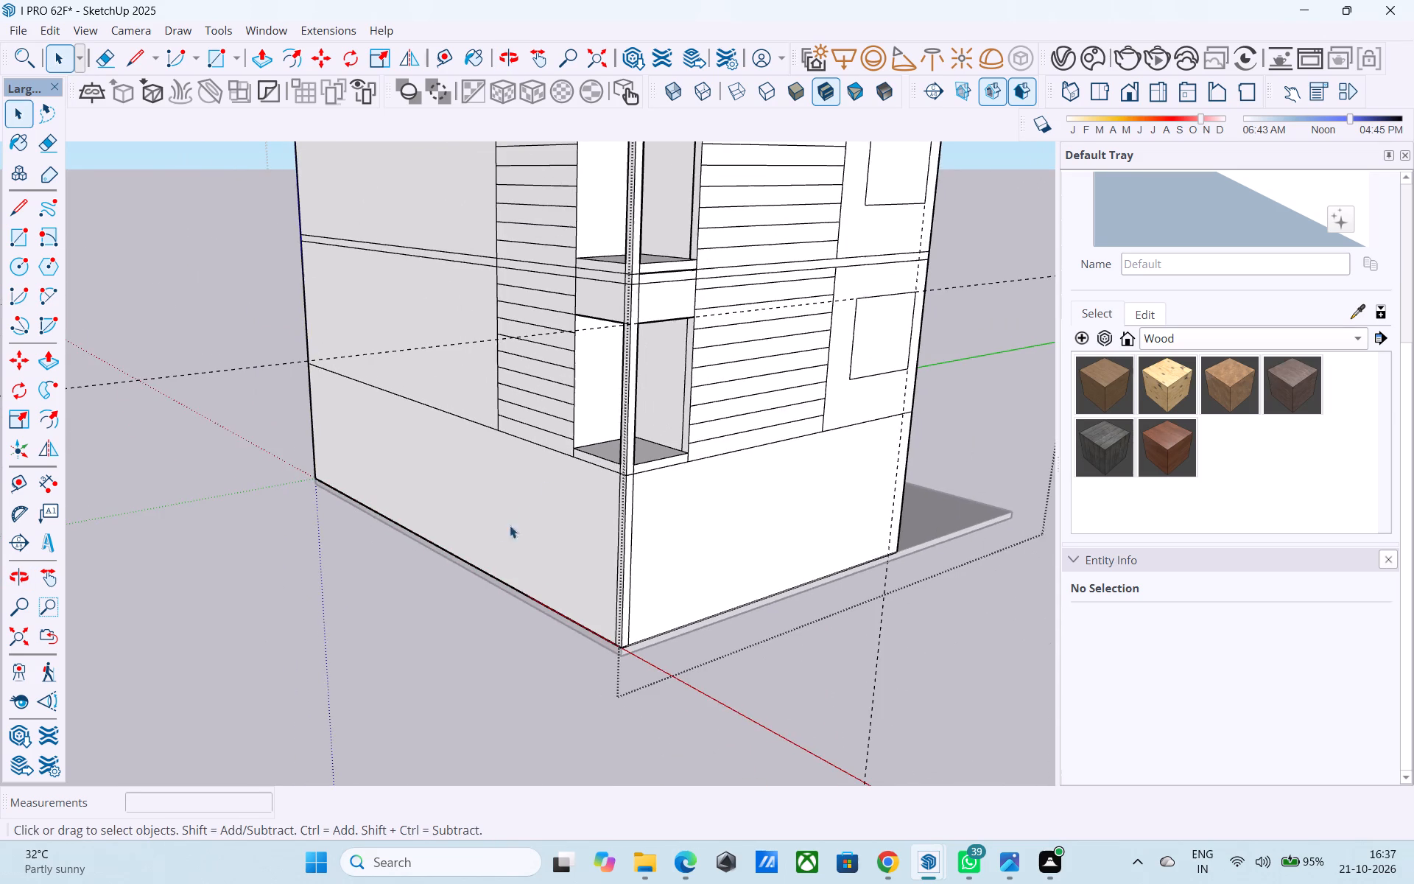
scroll(493, 546, "down", 5)
middle_click_drag(474, 497, 476, 486)
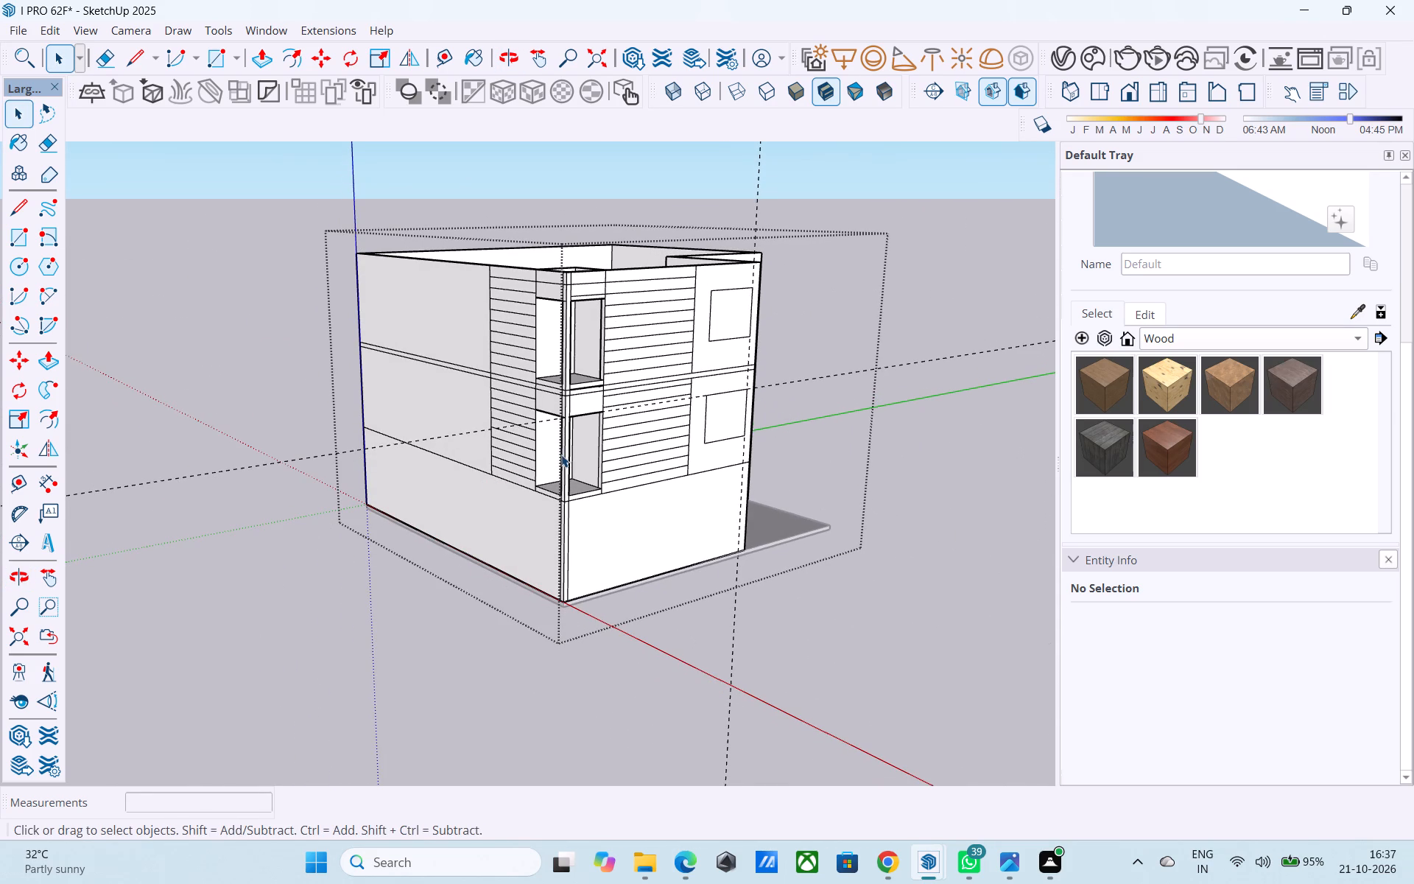
scroll(562, 452, "down", 2)
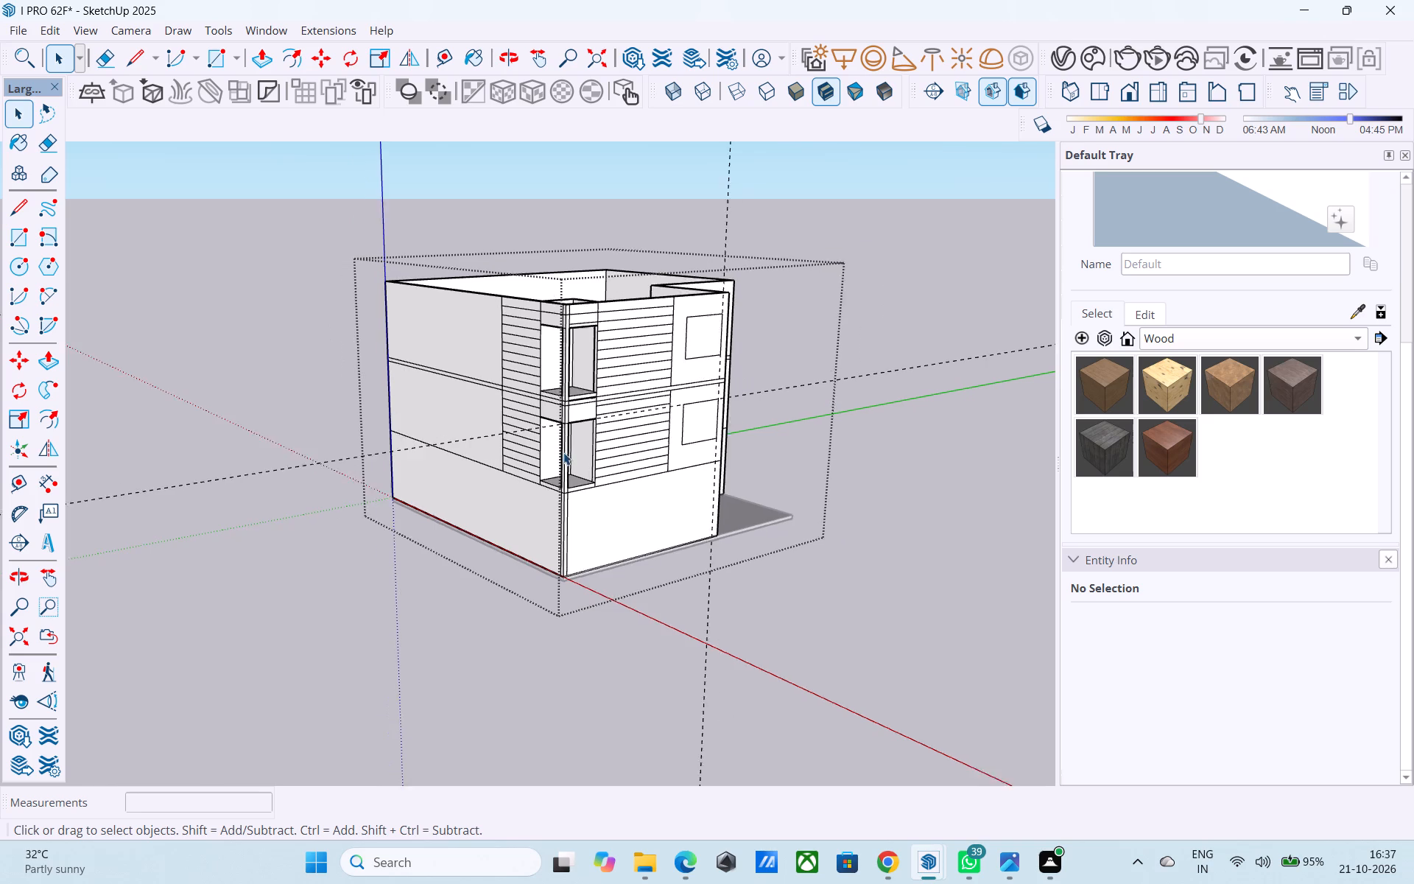
scroll(563, 452, "down", 3)
scroll(560, 456, "up", 3)
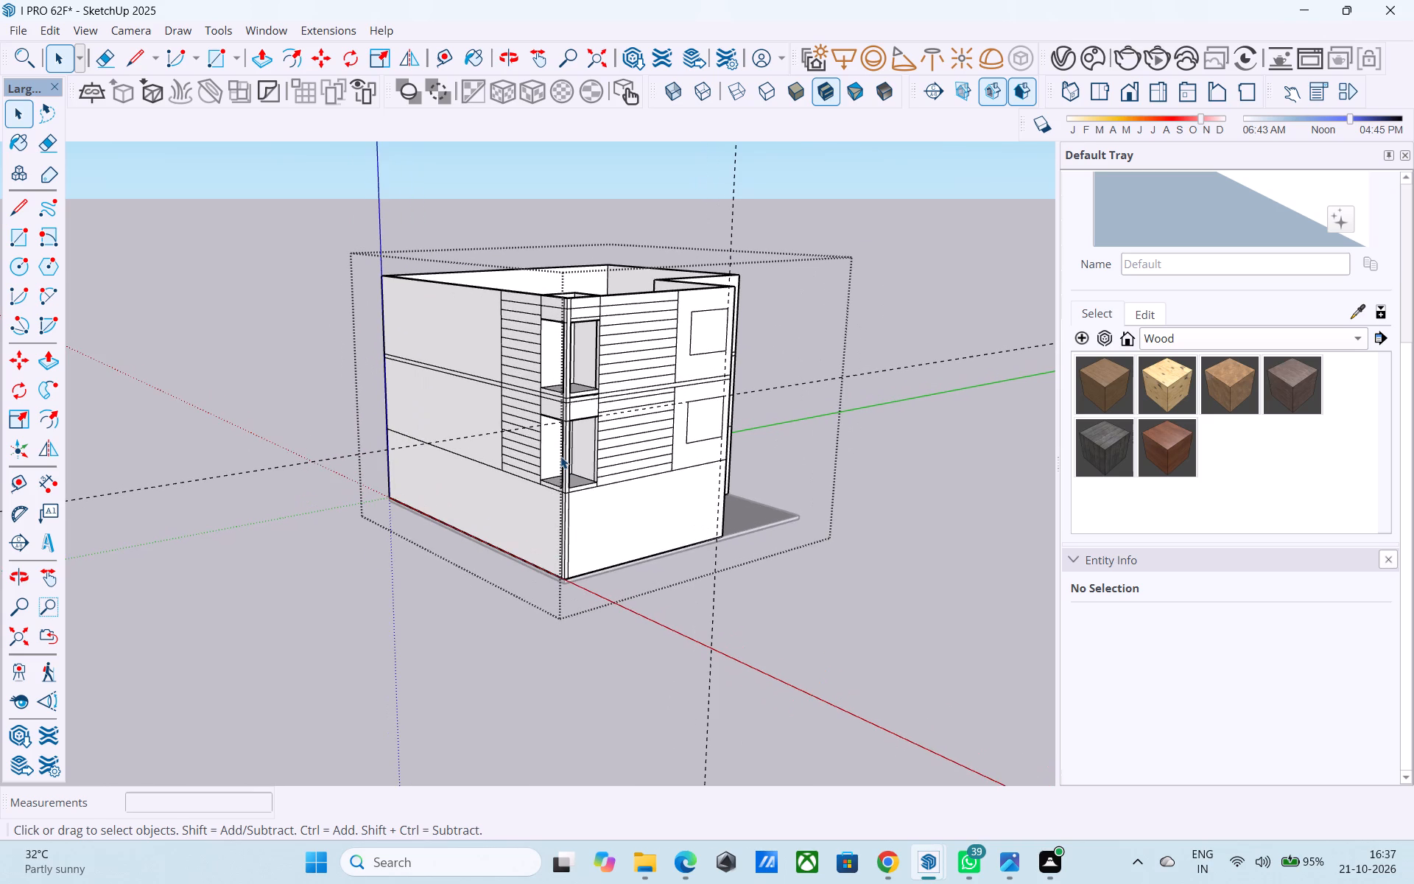
scroll(560, 456, "down", 1)
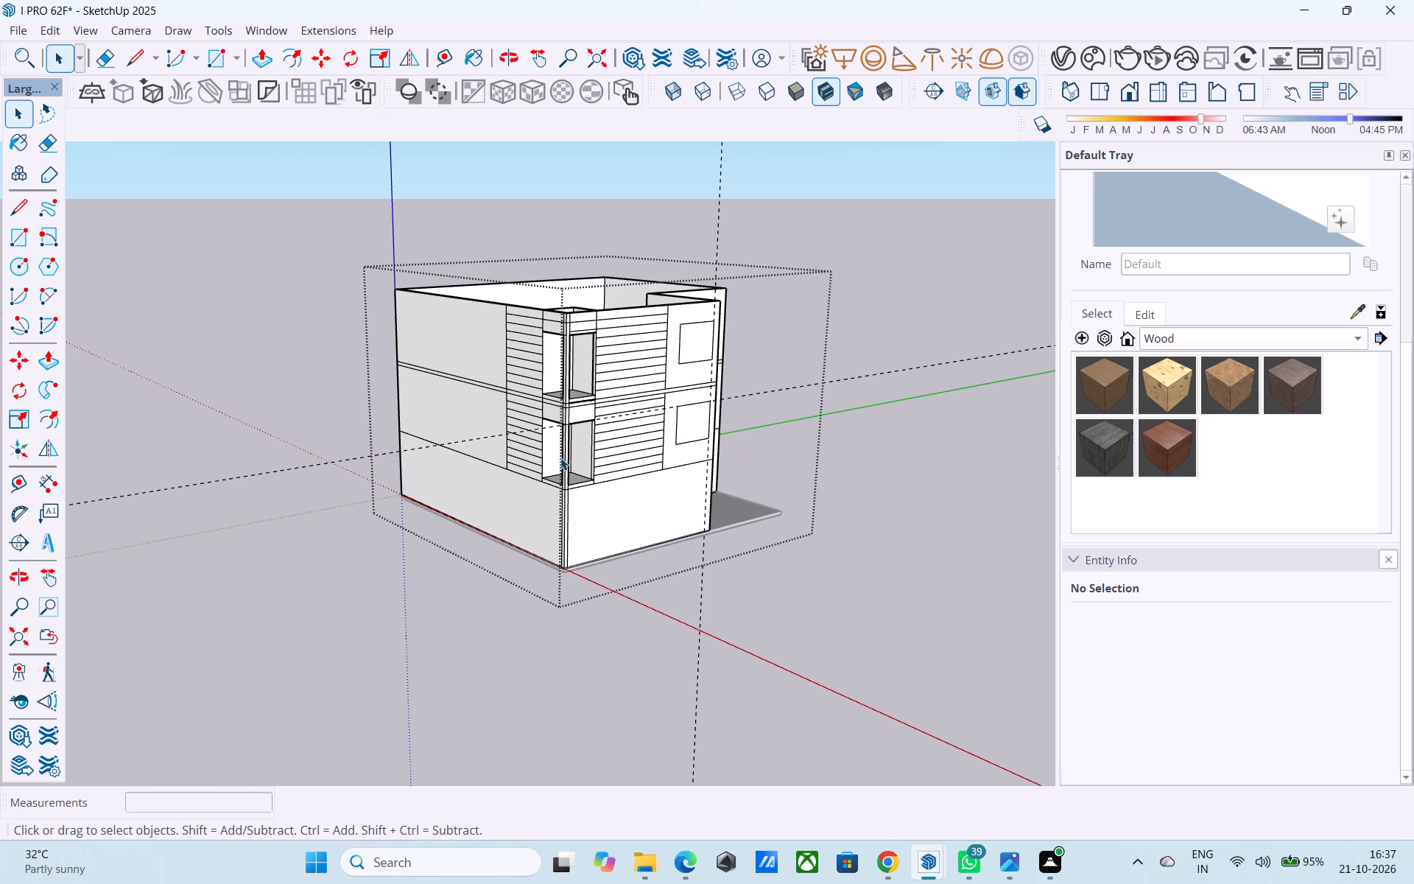
scroll(560, 460, "down", 5)
middle_click_drag(555, 466, 379, 503)
middle_click_drag(496, 423, 340, 415)
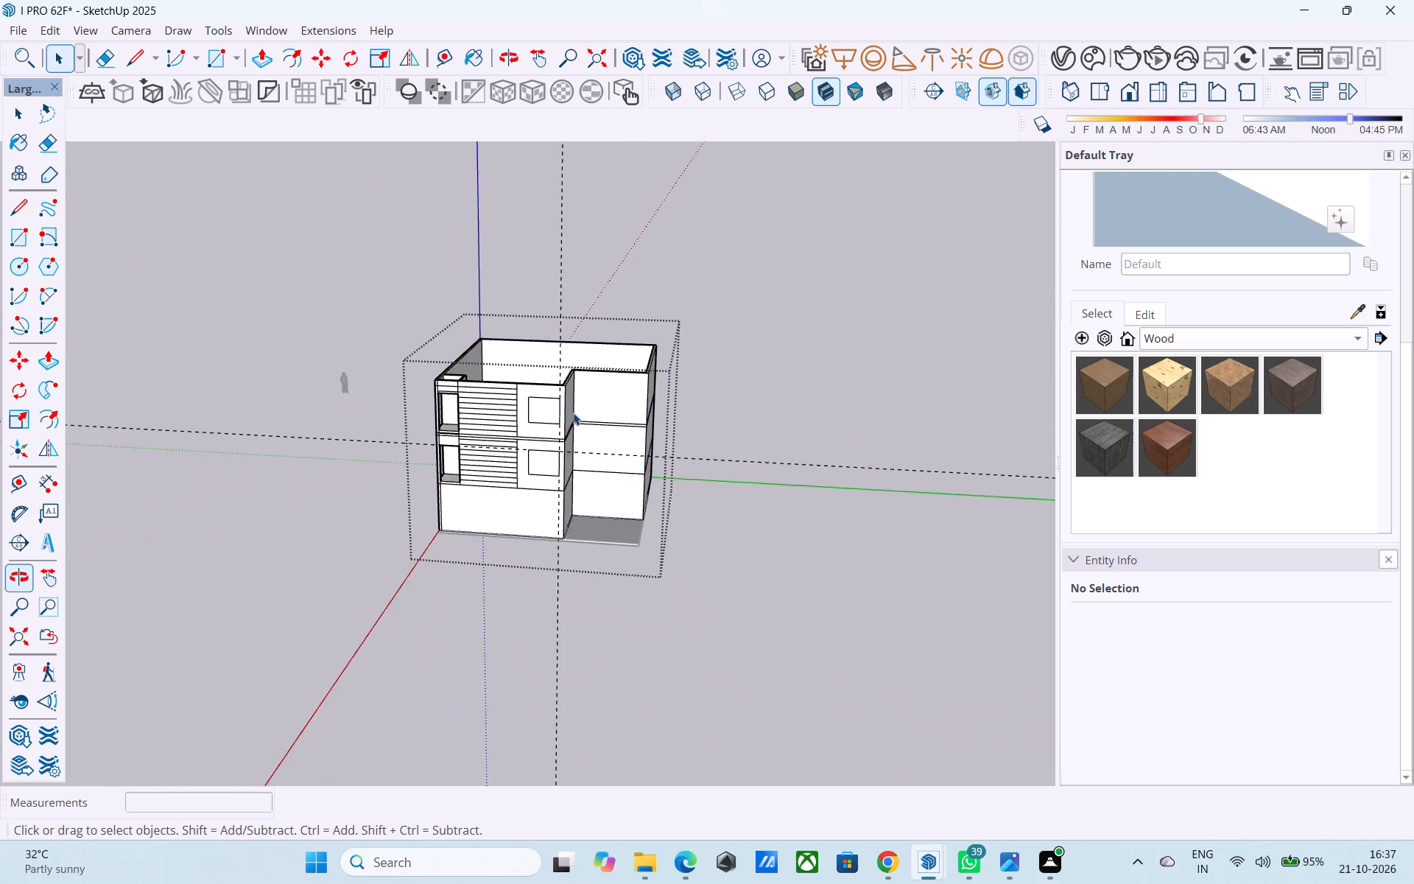
scroll(586, 407, "up", 7)
middle_click_drag(480, 405, 258, 310)
middle_click_drag(393, 471, 692, 489)
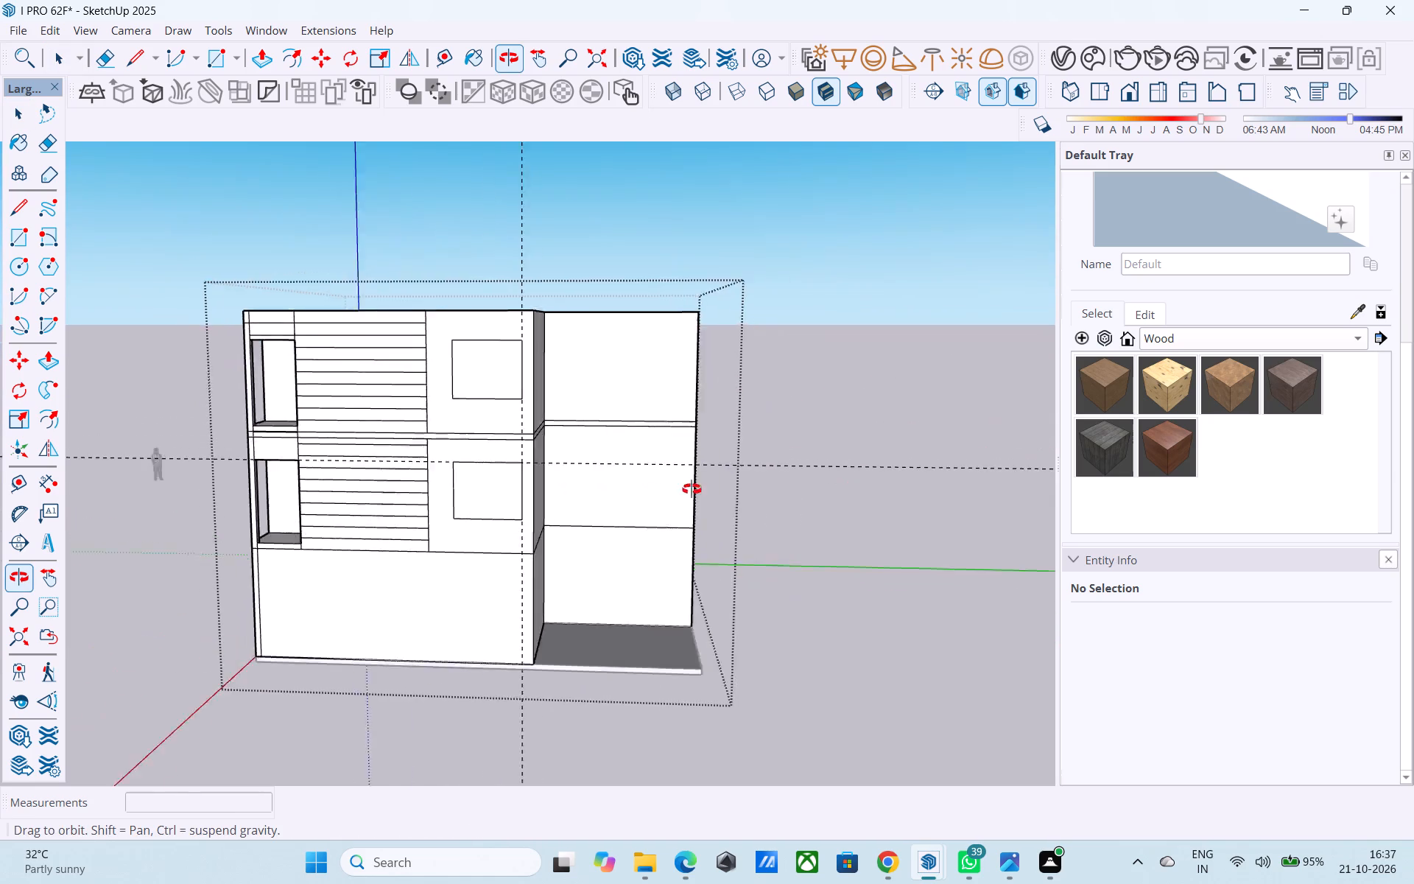
middle_click_drag(692, 489, 873, 513)
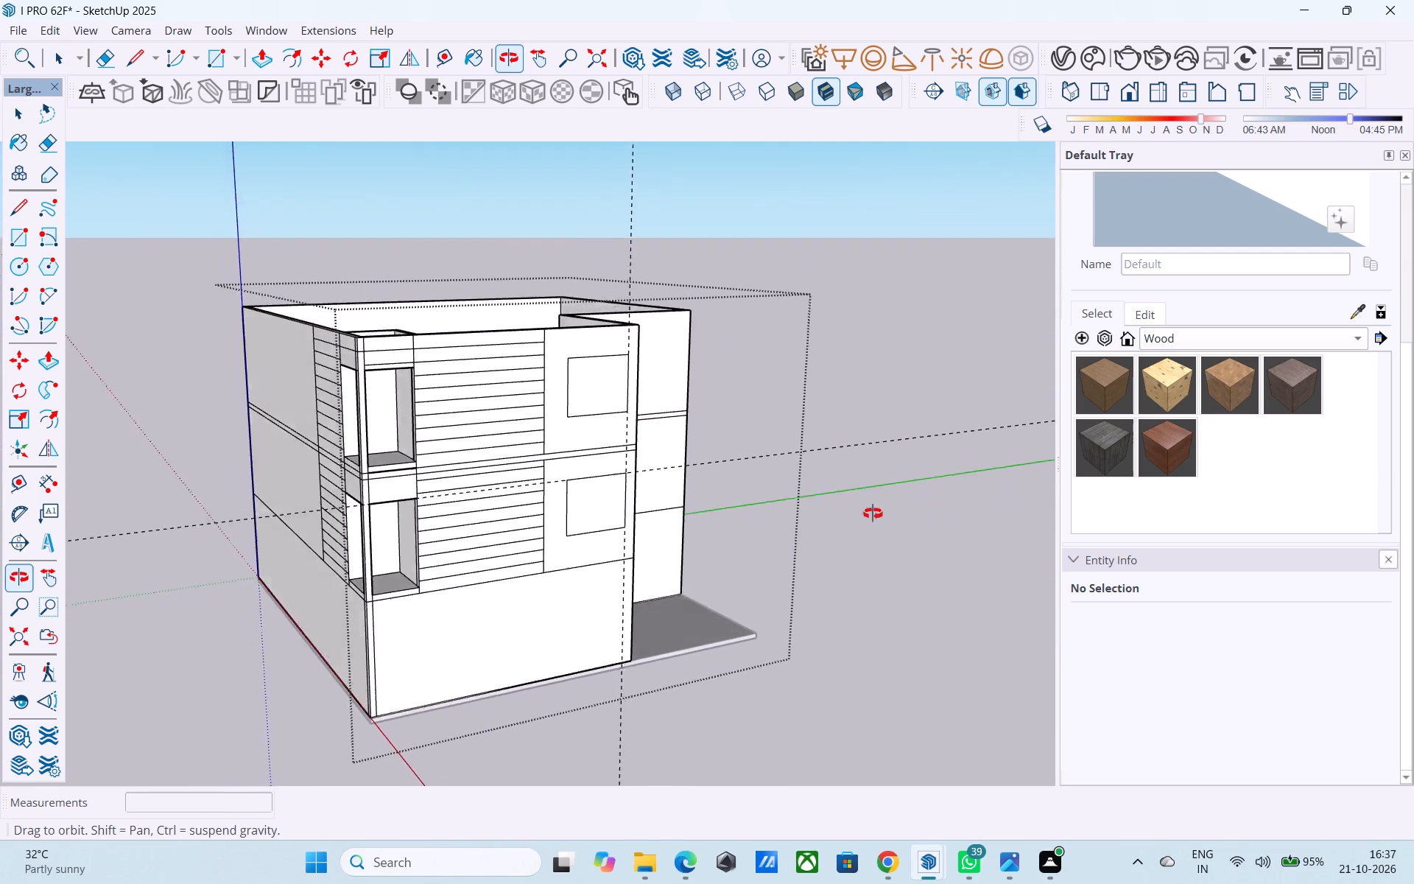
middle_click_drag(873, 513, 861, 503)
scroll(468, 550, "up", 5)
scroll(345, 583, "up", 12)
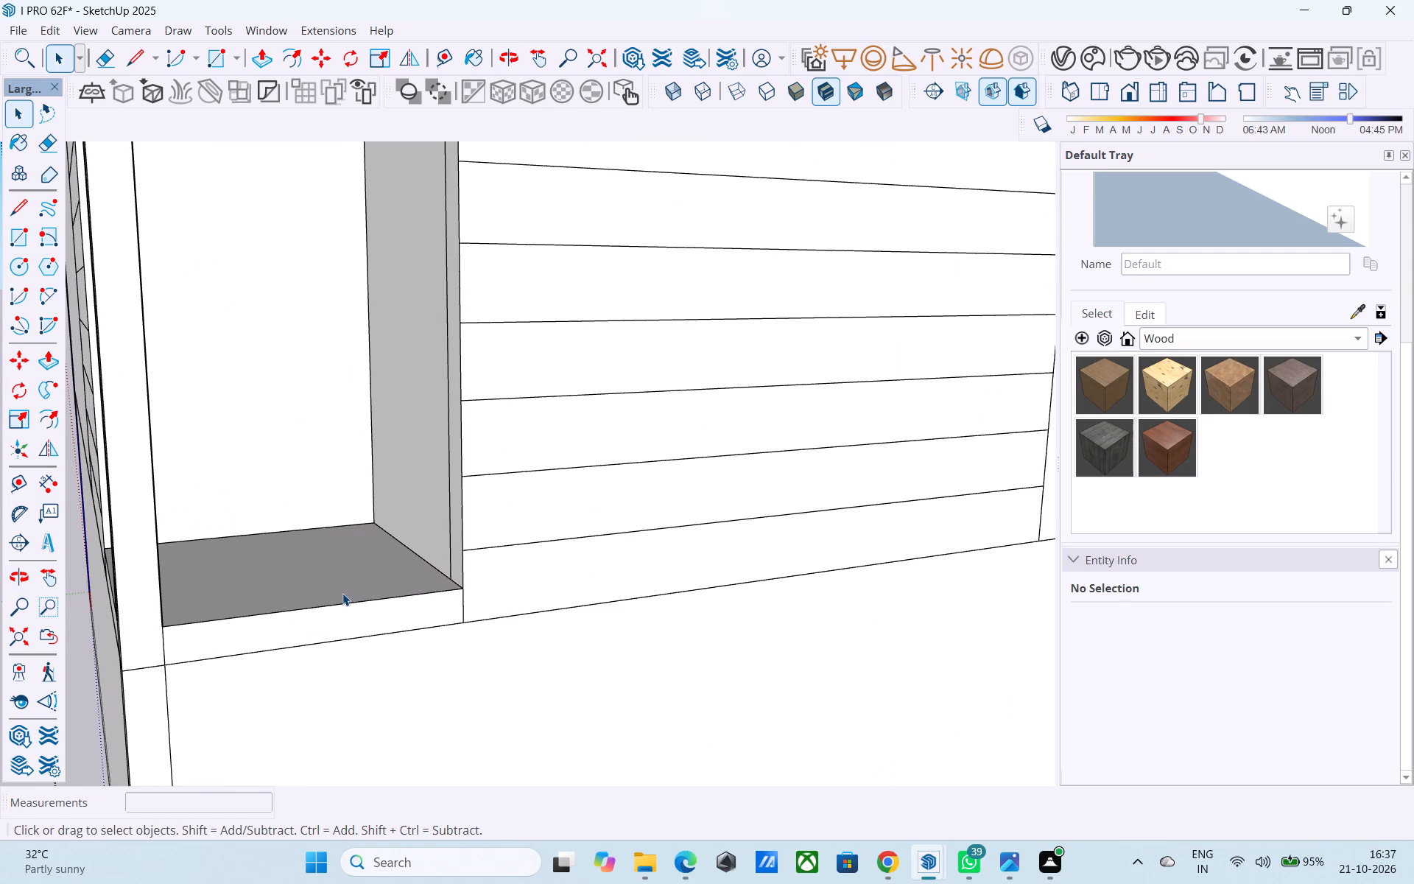
scroll(342, 593, "down", 7)
scroll(327, 535, "down", 7)
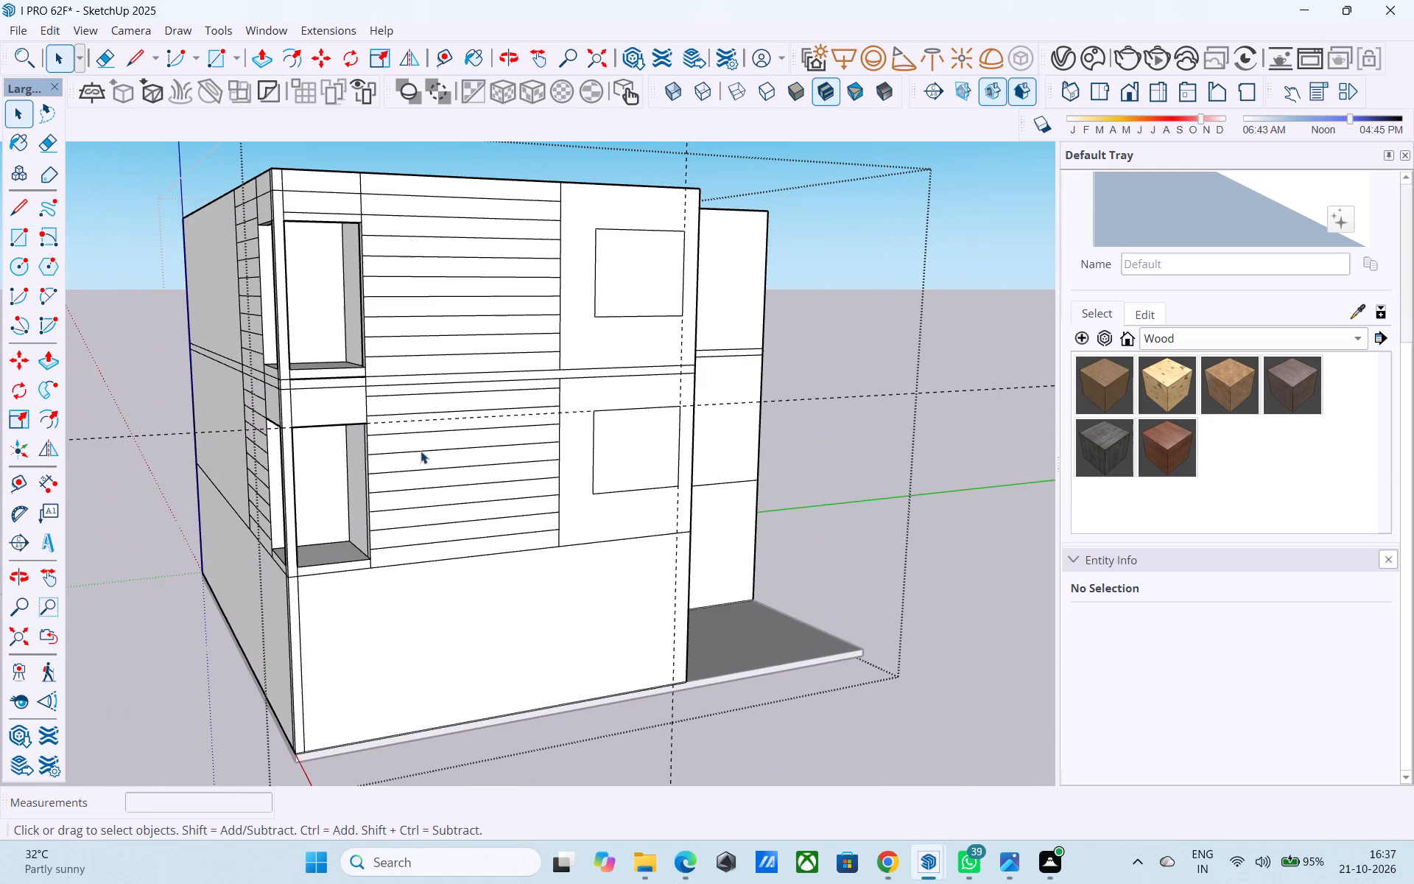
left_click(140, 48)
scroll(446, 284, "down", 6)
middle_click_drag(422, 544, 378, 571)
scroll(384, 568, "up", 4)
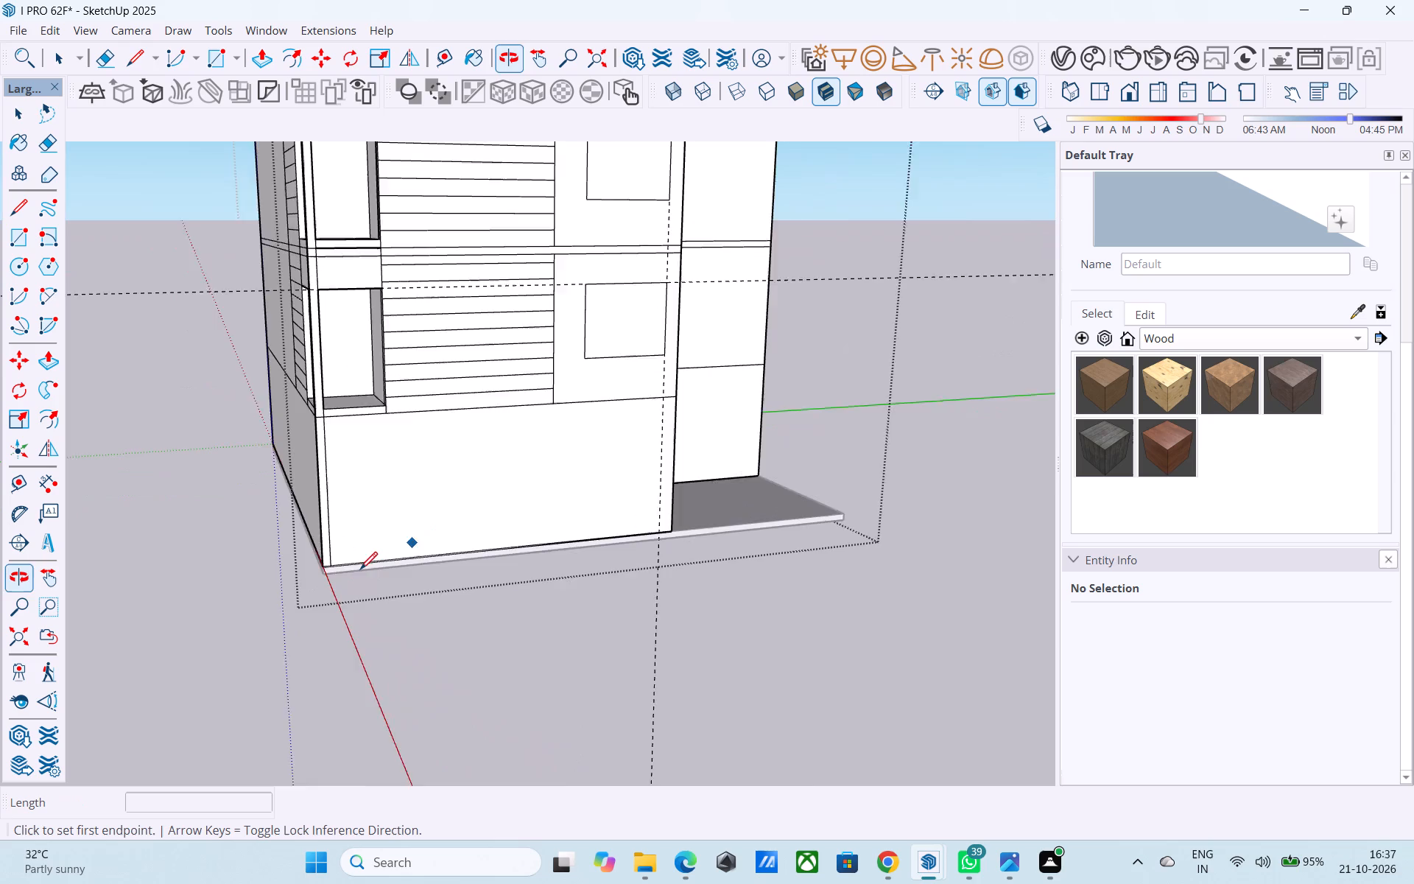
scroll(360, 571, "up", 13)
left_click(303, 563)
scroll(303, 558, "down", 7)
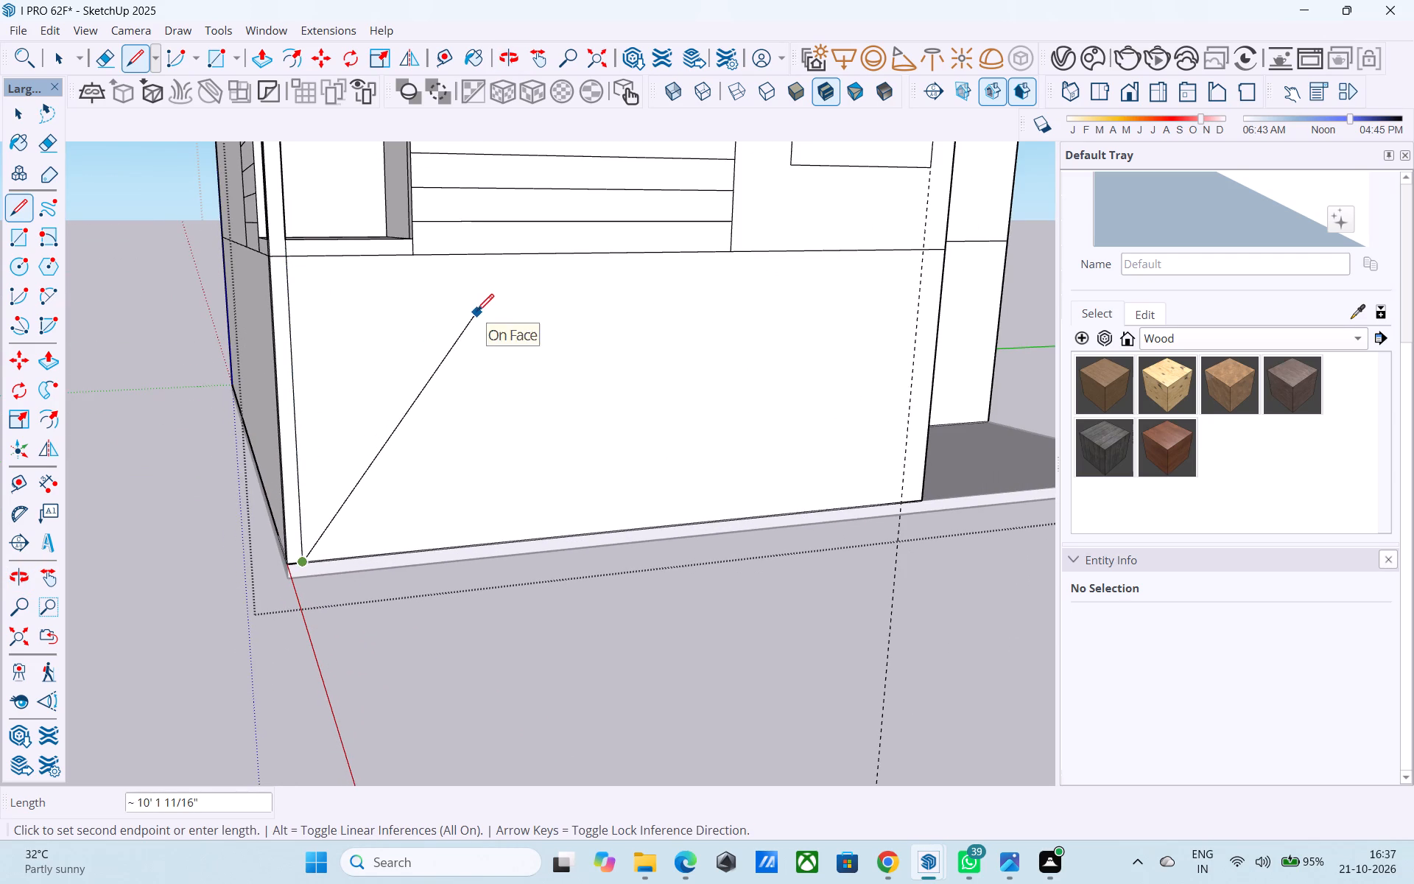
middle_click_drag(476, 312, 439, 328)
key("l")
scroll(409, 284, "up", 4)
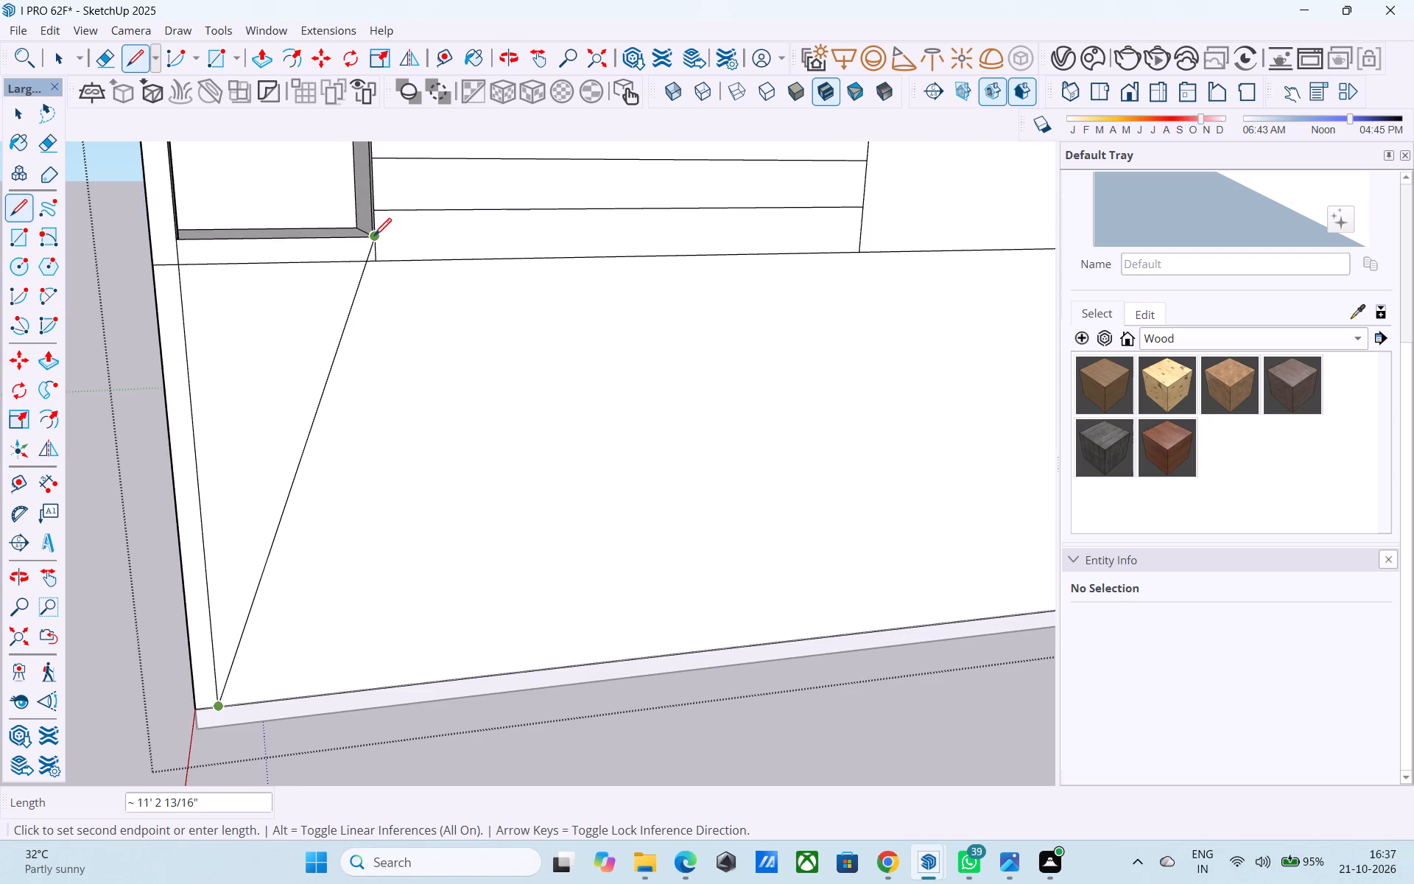
Draw a 20' 9" horizontal line from the lower corner opening's sill corner across the facade to the wall's far vertical edge.
key("l")
left_click(374, 237)
scroll(374, 237, "down", 5)
scroll(337, 290, "down", 1)
middle_click_drag(706, 222, 702, 220)
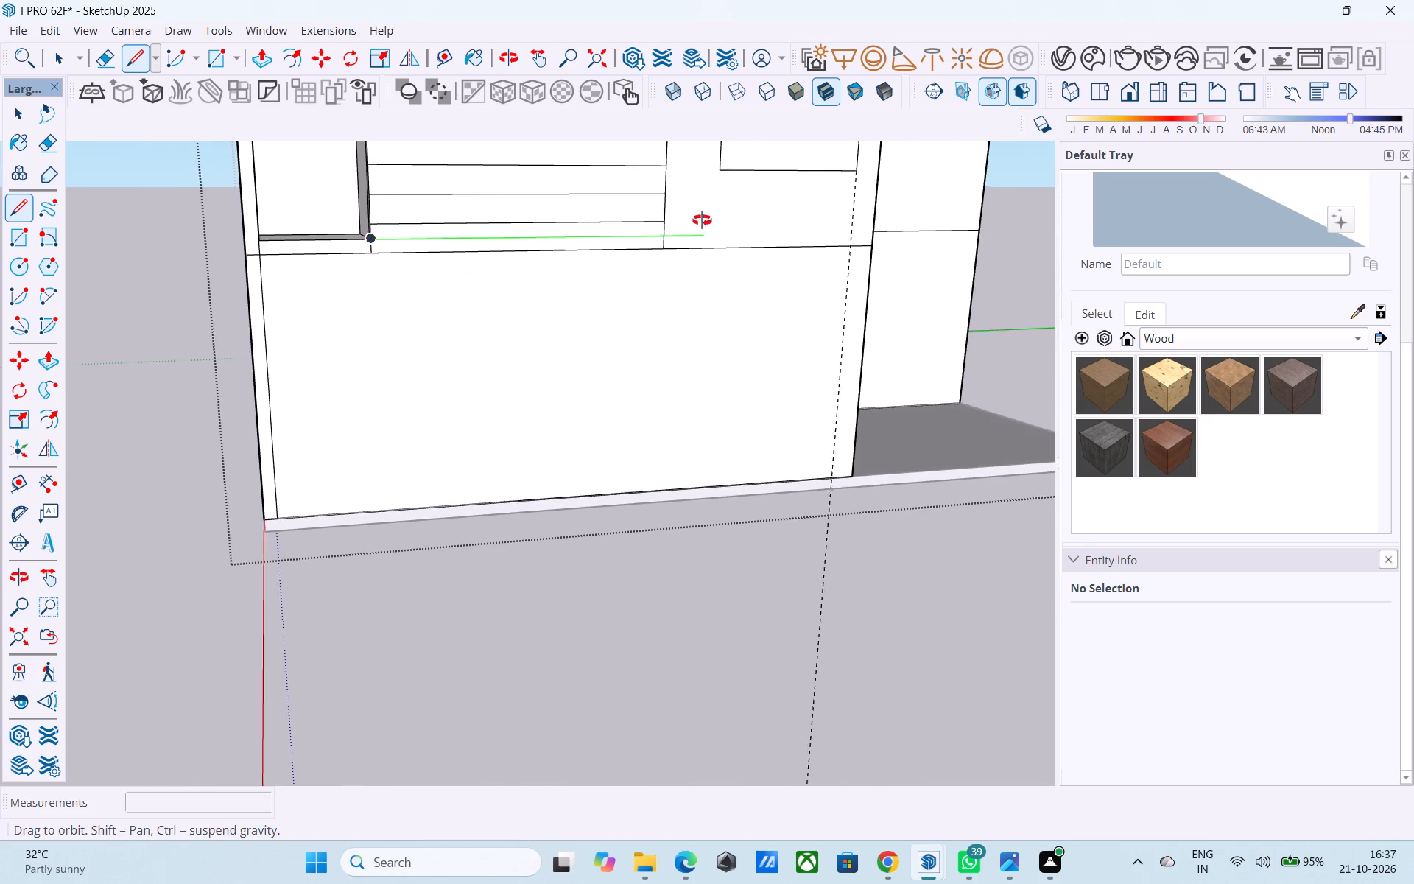
middle_click_drag(702, 220, 330, 255)
left_click(520, 295)
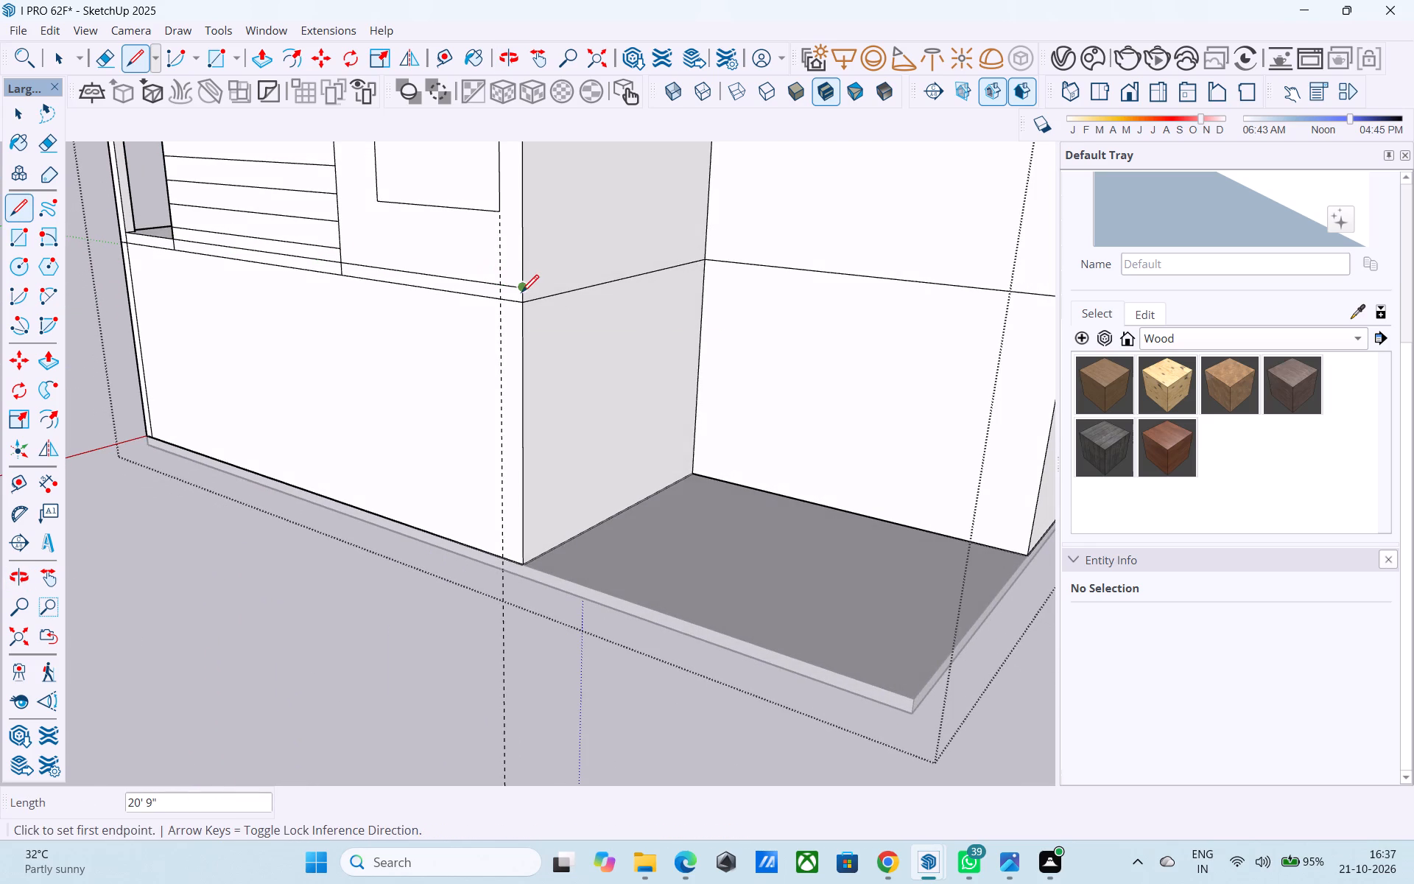
left_click(521, 293)
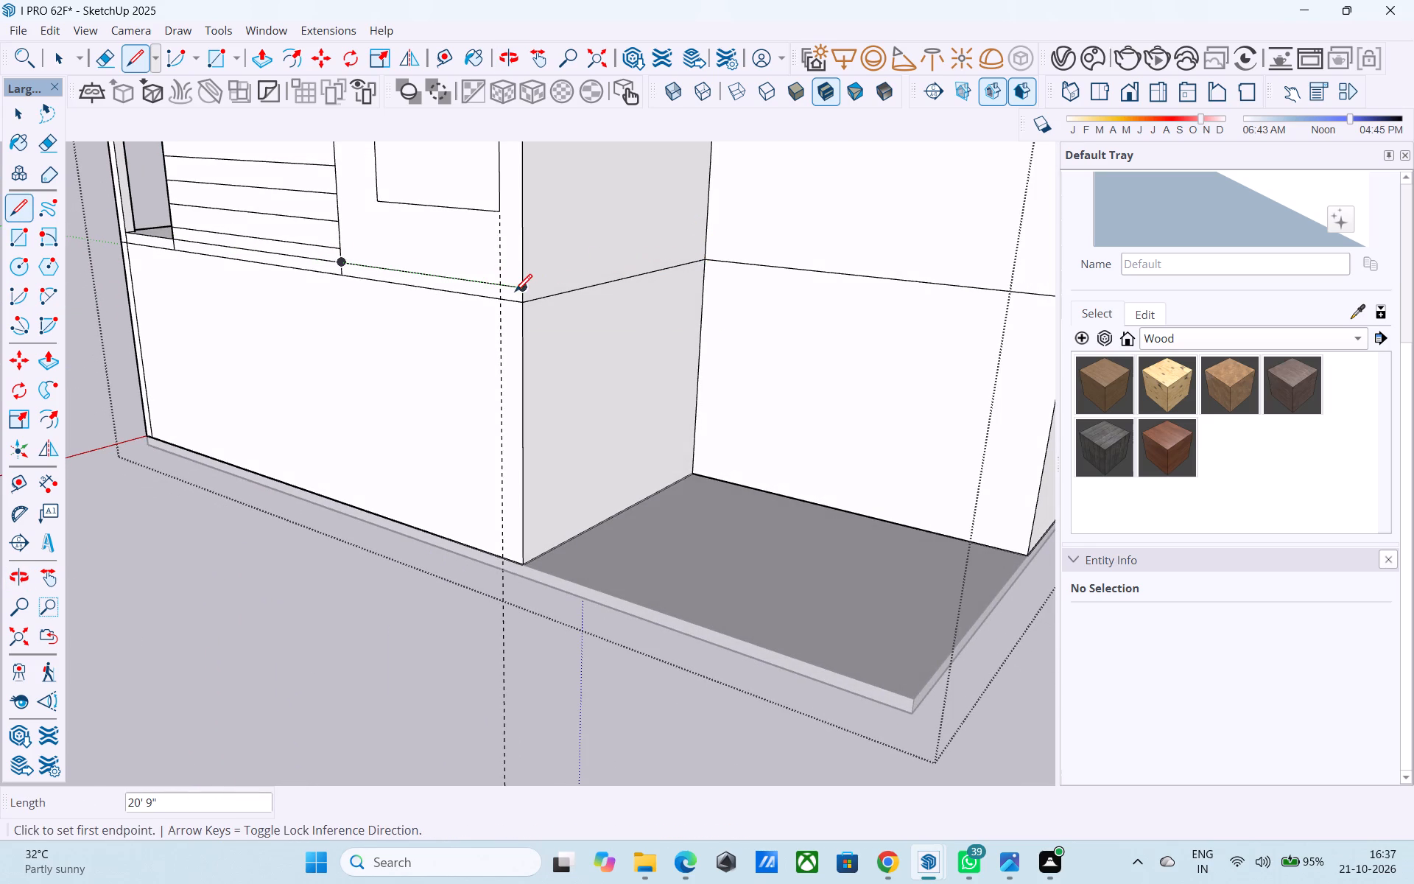
Continue the upper horizontal band line 12' 9" along the notch's return wall, and across the recessed wall to its outer edge.
left_click(515, 292)
left_click(709, 247)
left_click(706, 248)
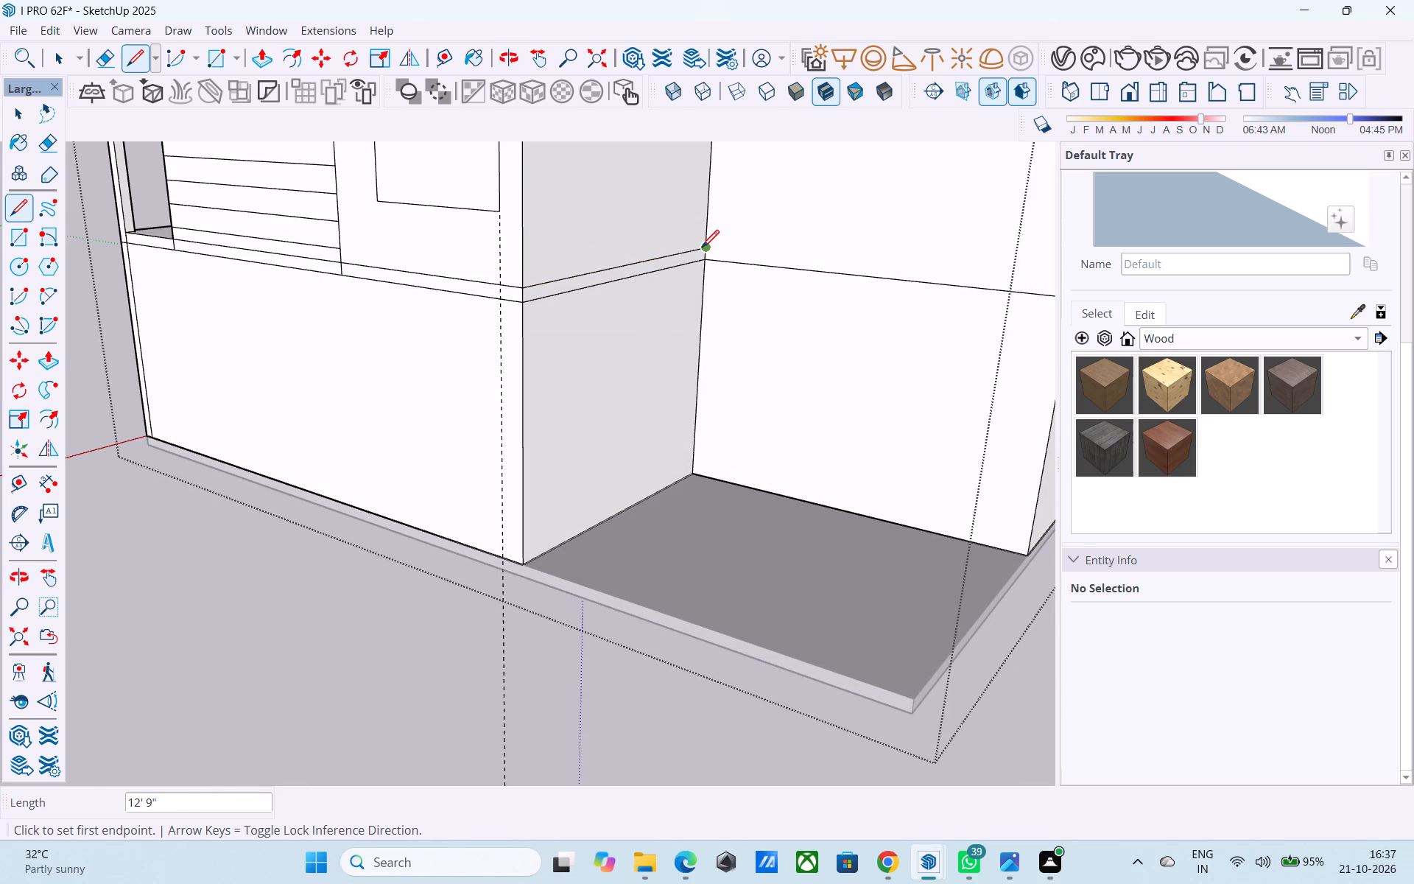
scroll(702, 249, "down", 5)
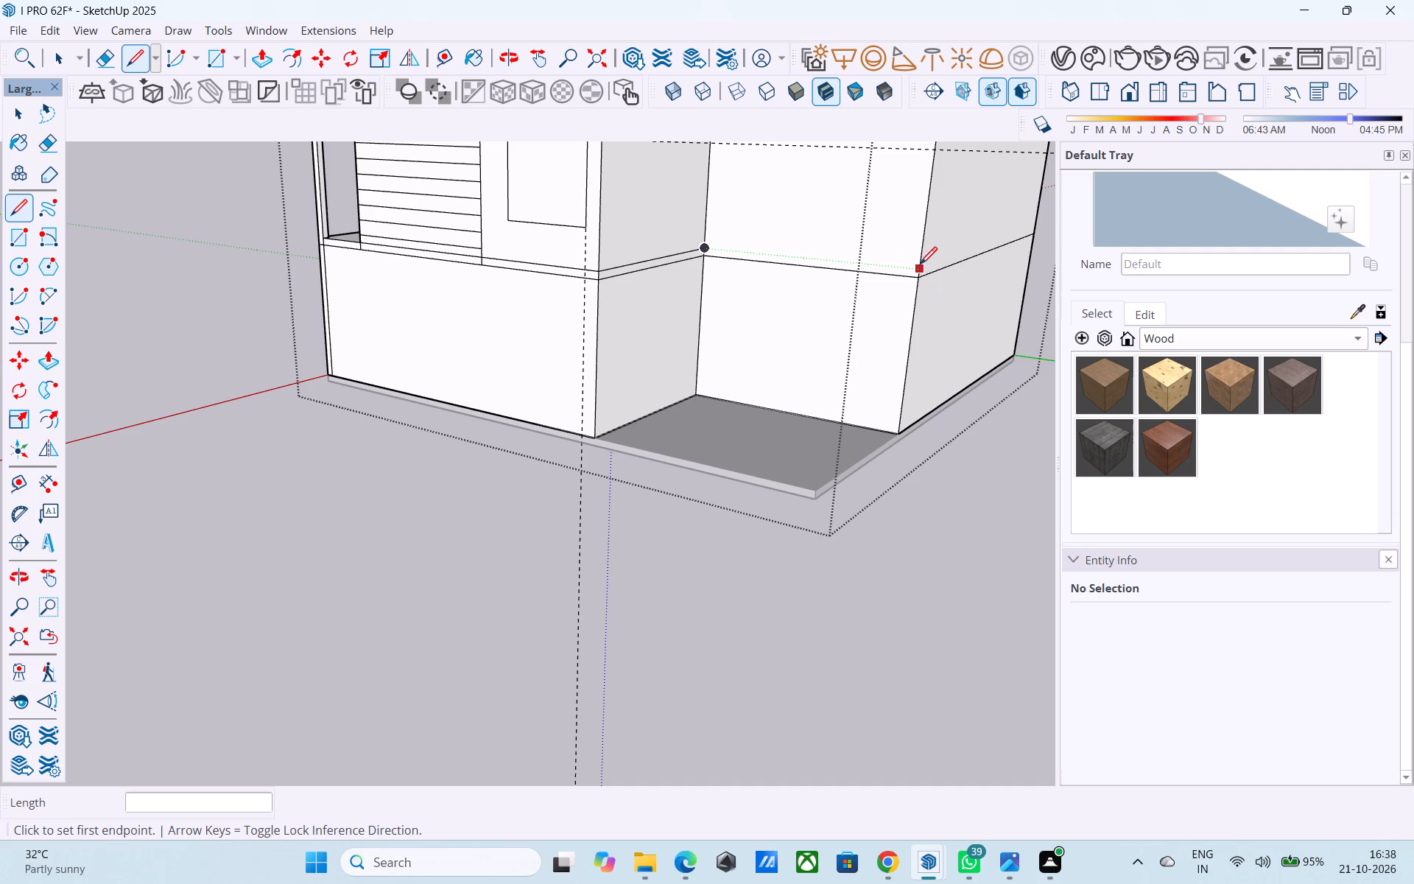
left_click(920, 266)
left_click(707, 247)
scroll(469, 292, "down", 5)
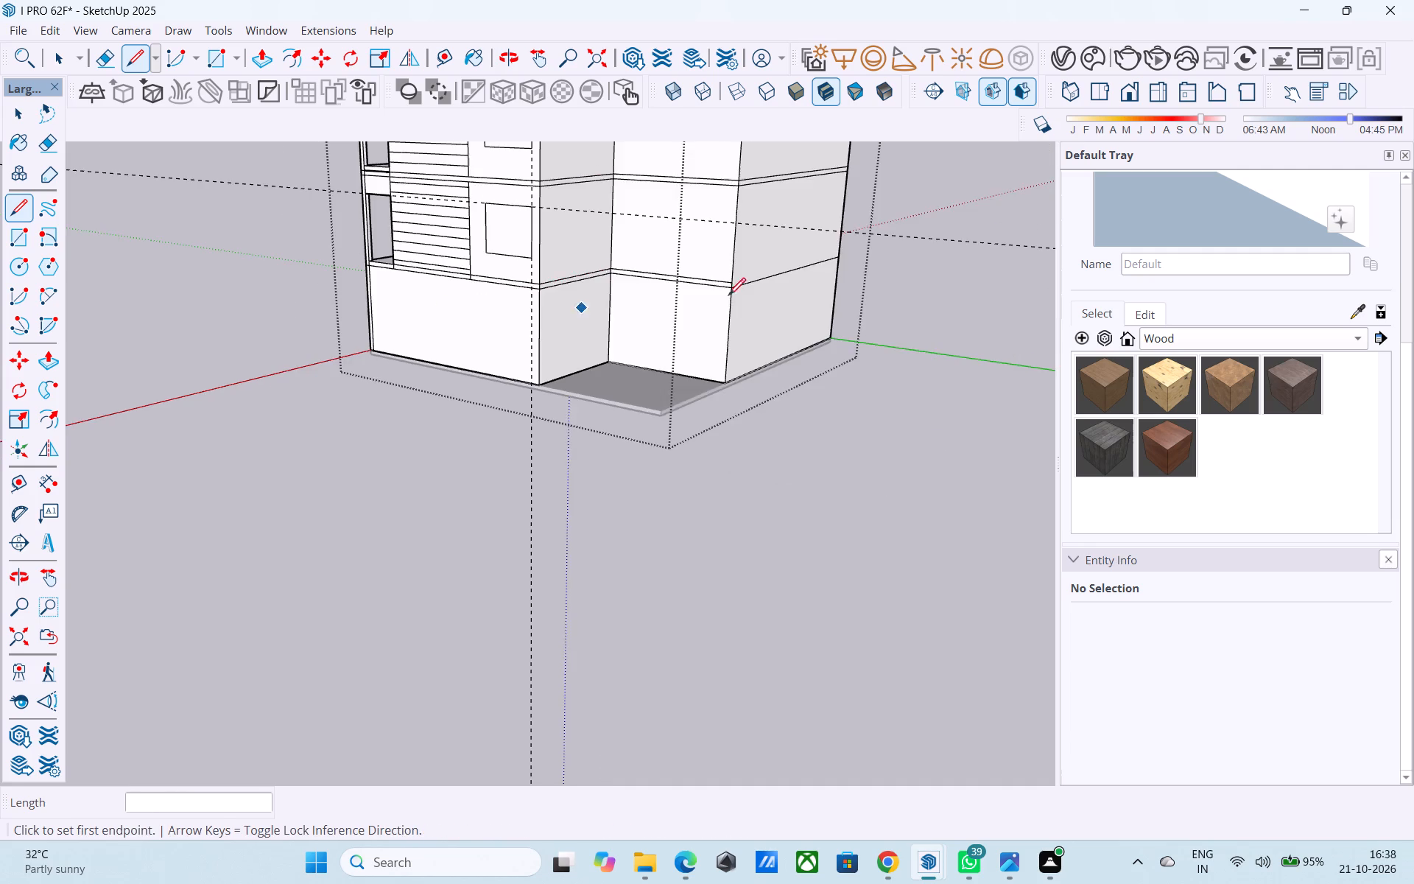
Draw a horizontal line just above the existing one across the adjoining side wall, from the notch edge to the building's far corner.
middle_click_drag(756, 290, 290, 287)
scroll(232, 289, "down", 5)
middle_click_drag(555, 315, 680, 280)
scroll(544, 312, "up", 9)
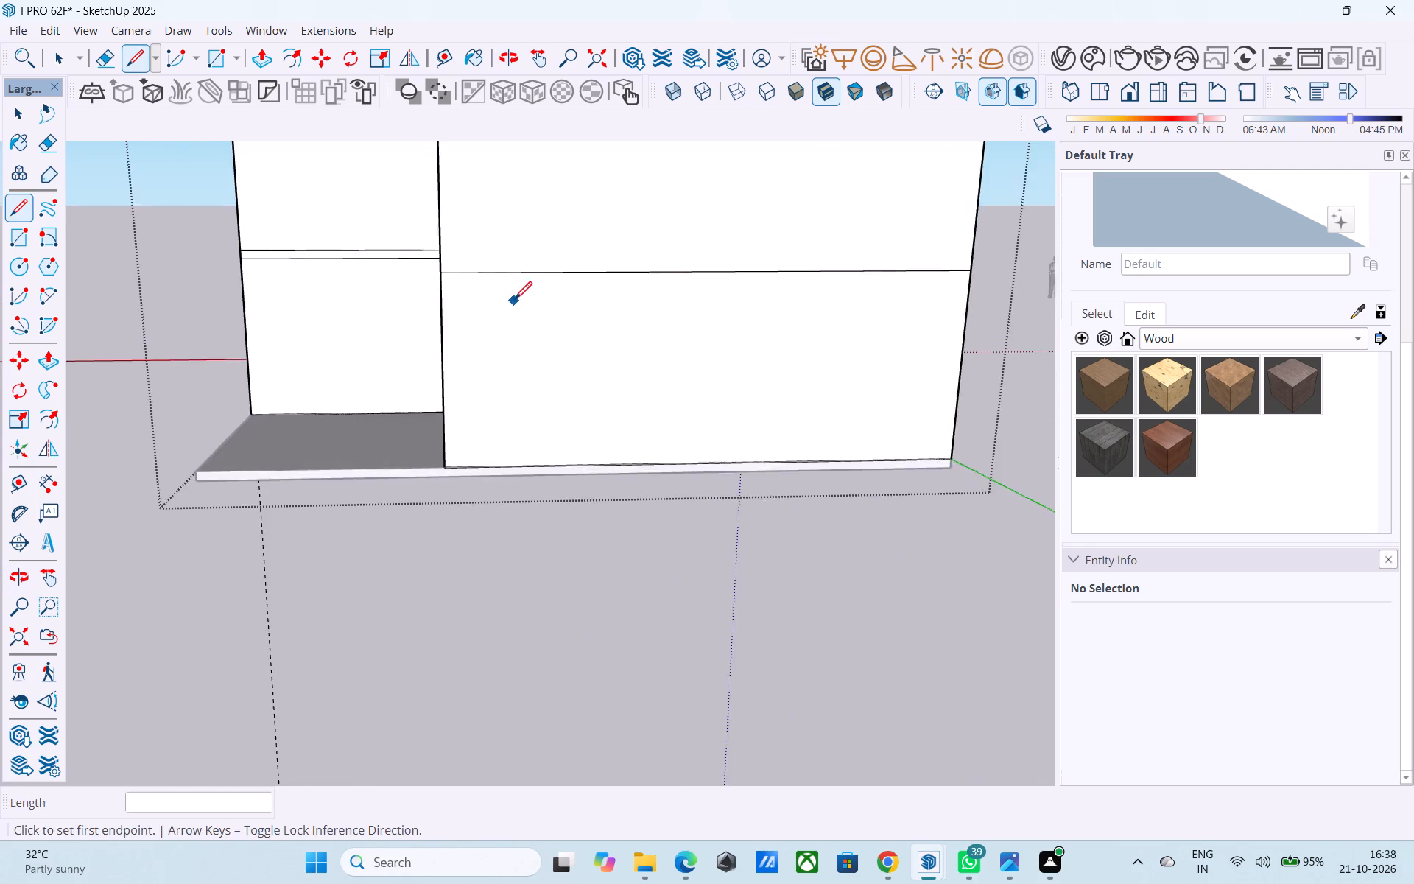
scroll(515, 301, "up", 3)
middle_click_drag(509, 298, 644, 308)
left_click(484, 257)
scroll(252, 339, "down", 7)
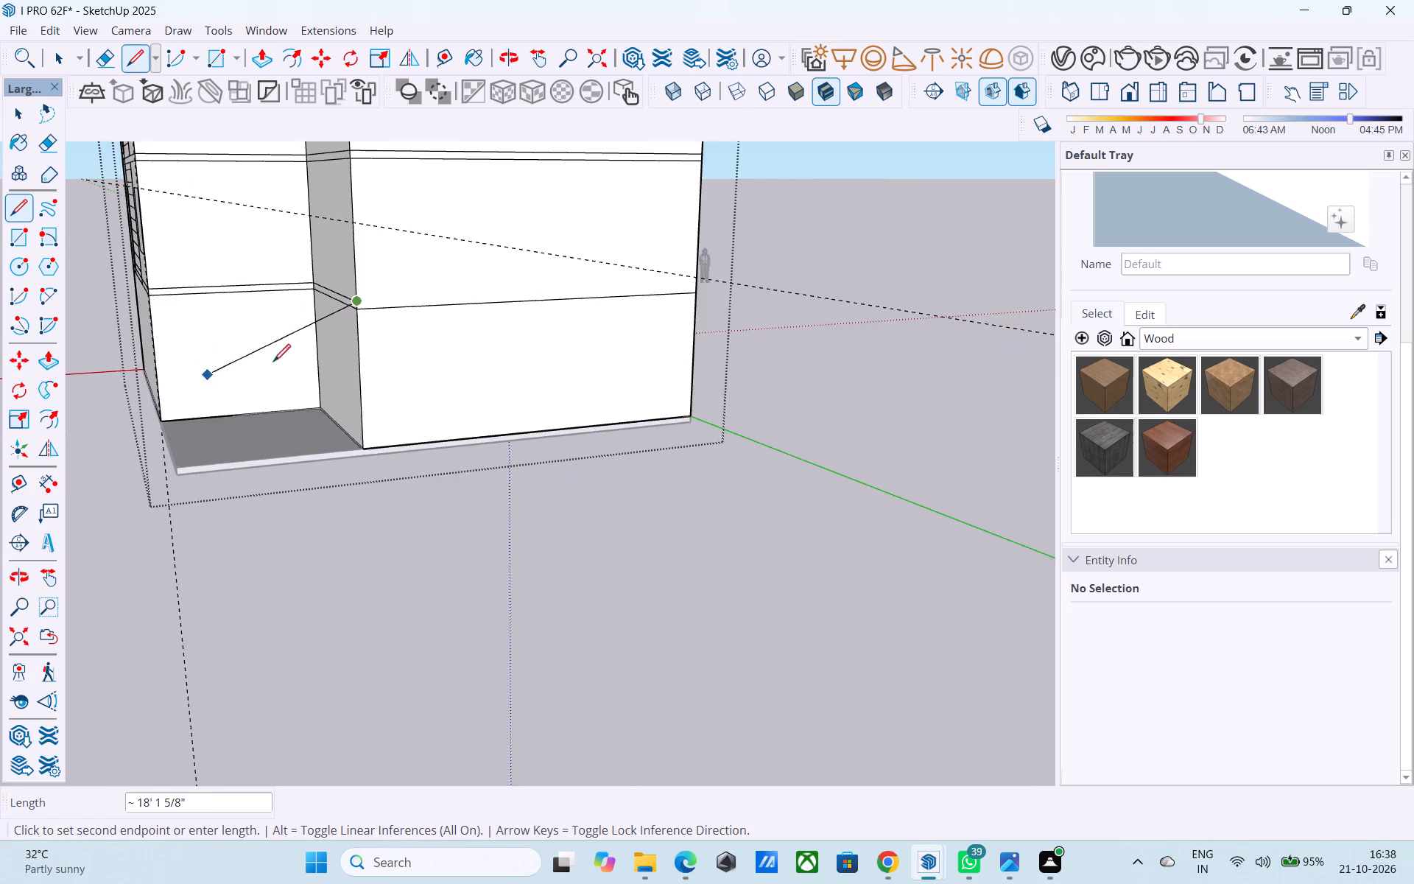
middle_click_drag(658, 264, 198, 281)
scroll(476, 316, "up", 8)
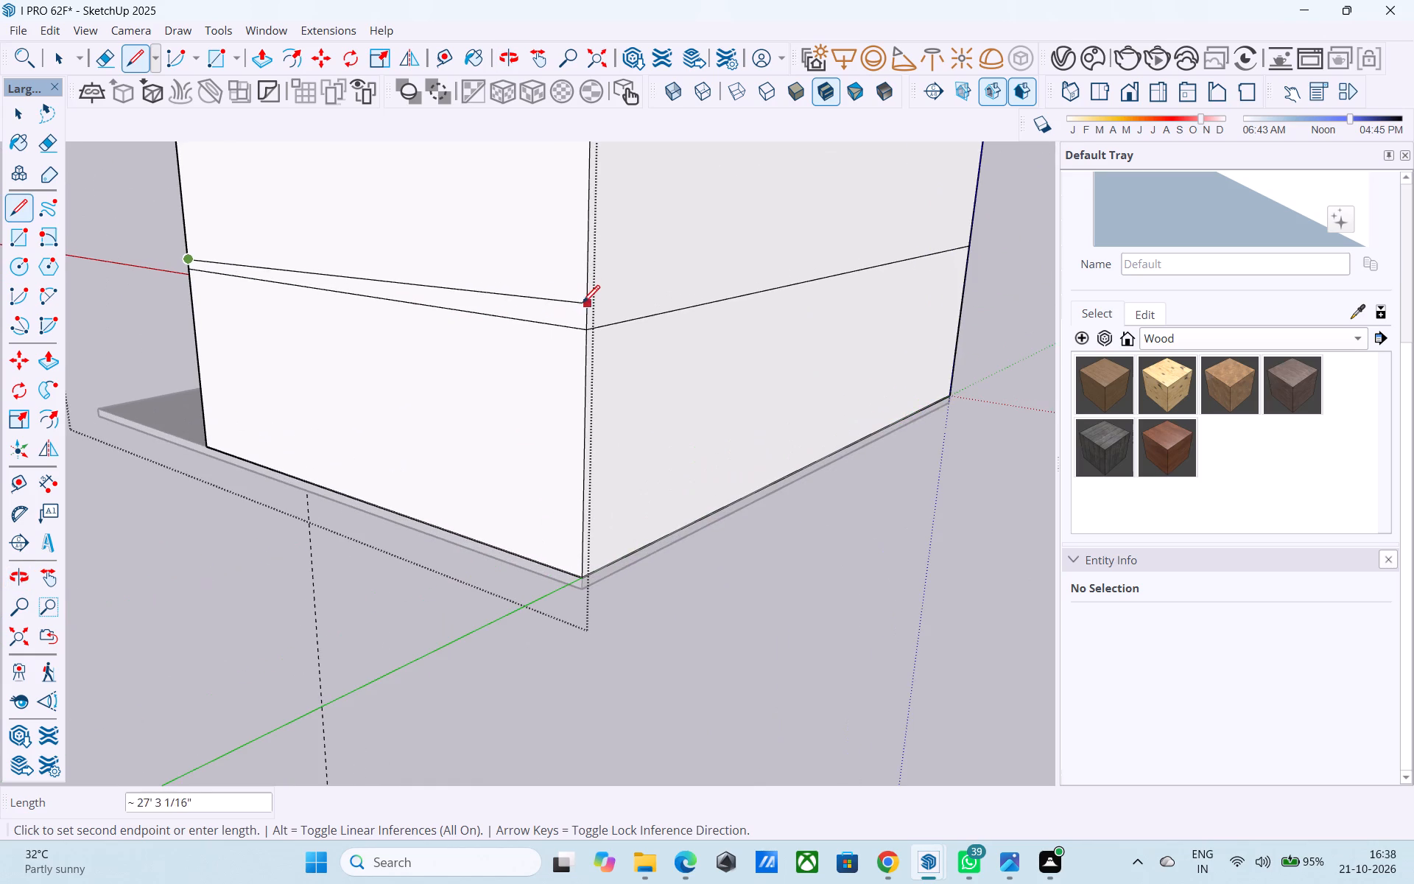
left_click(586, 320)
left_click(585, 320)
Draw a 40' horizontal line just above the existing one across the plain wall around the corner.
scroll(392, 399, "down", 6)
middle_click_drag(775, 296, 203, 298)
scroll(614, 391, "up", 6)
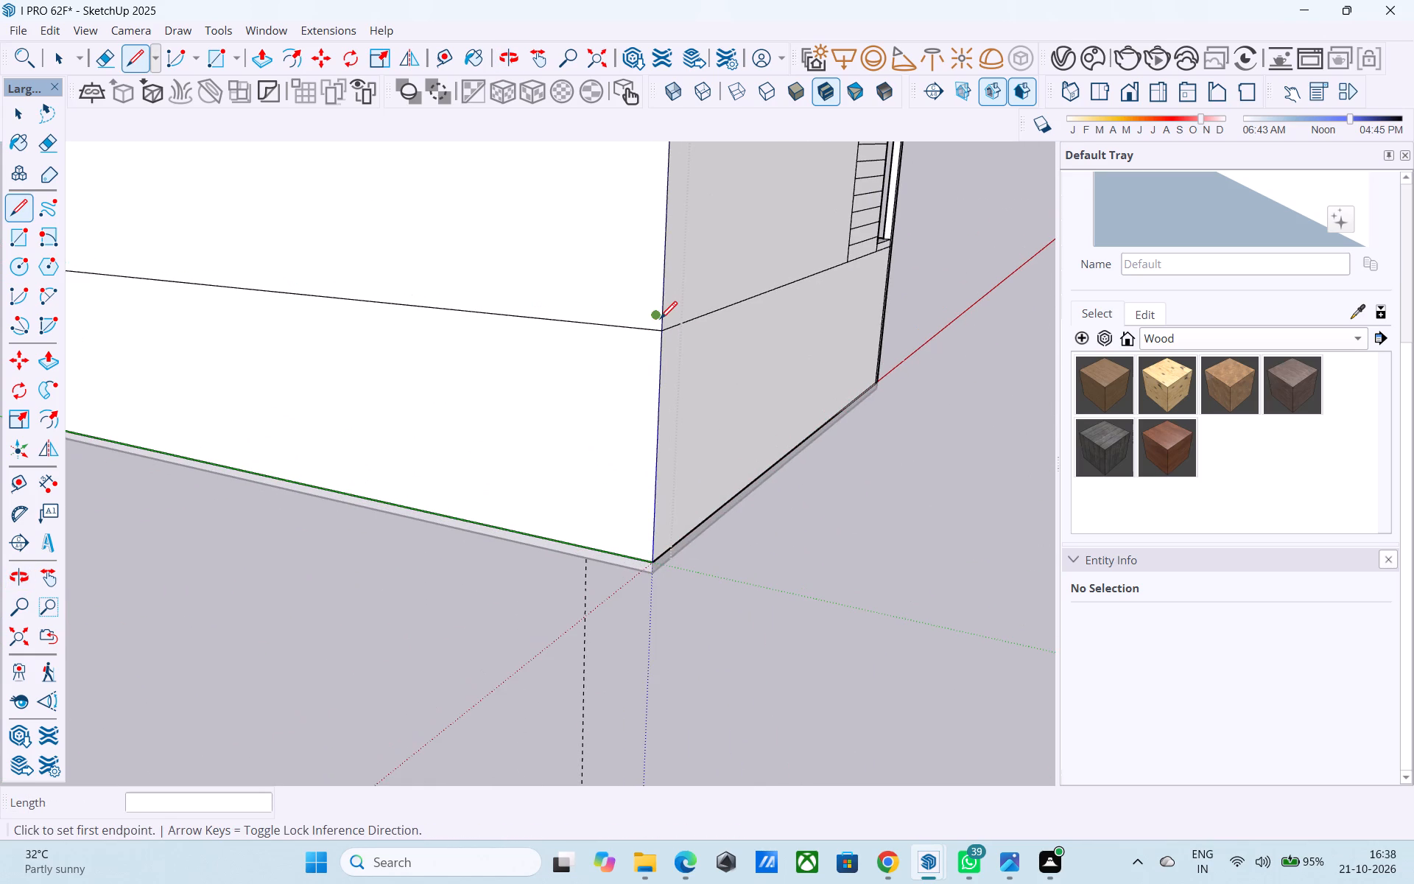
left_click(664, 318)
scroll(660, 318, "down", 3)
scroll(660, 318, "up", 1)
scroll(660, 318, "down", 3)
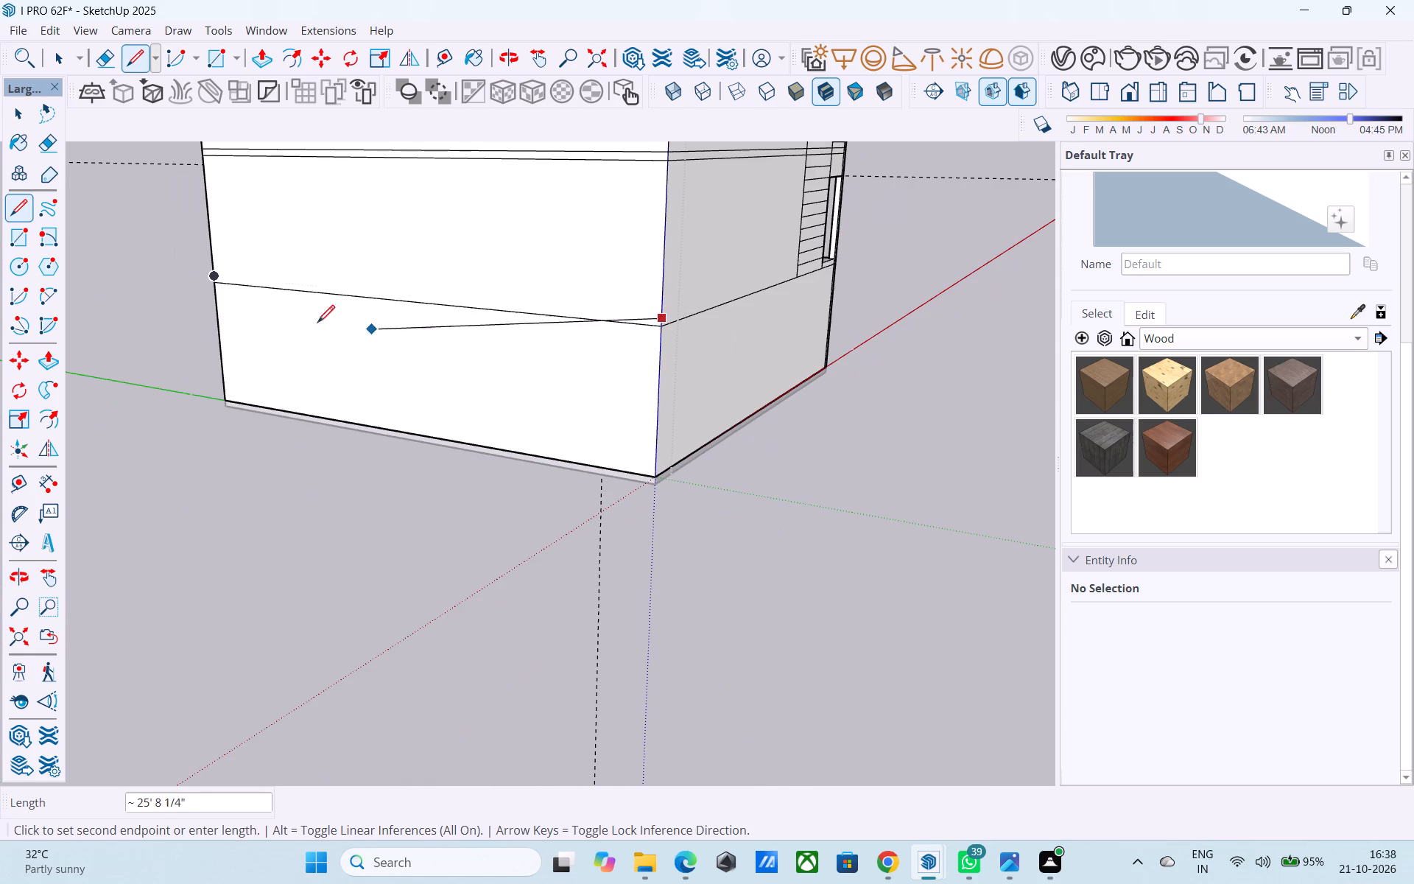
left_click(214, 279)
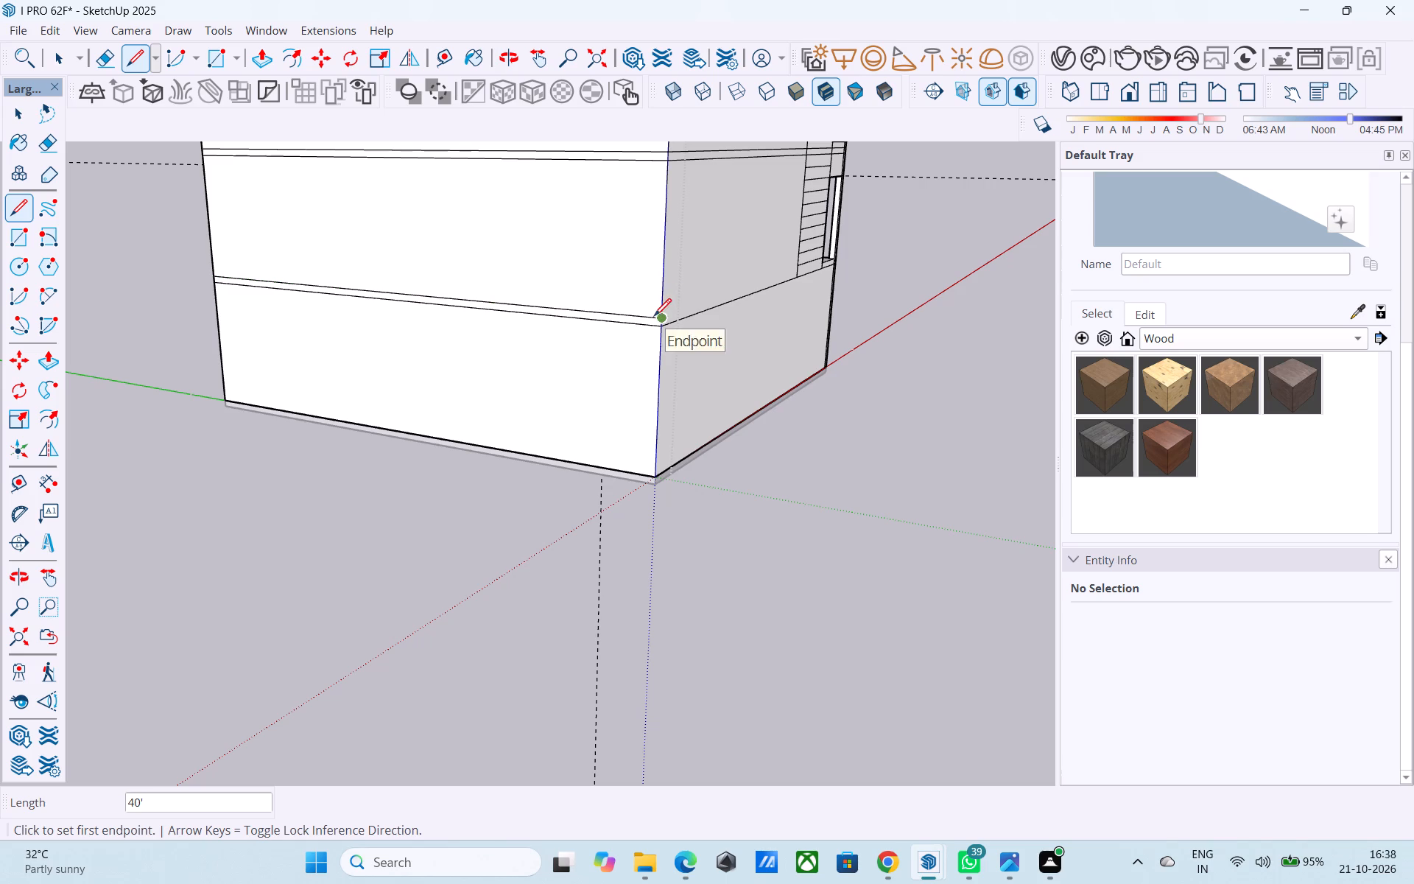
Draw a horizontal line across the remaining slatted wall, from the building corner to the lower corner opening's sill corner.
left_click(656, 316)
middle_click_drag(767, 281, 307, 301)
scroll(727, 311, "up", 8)
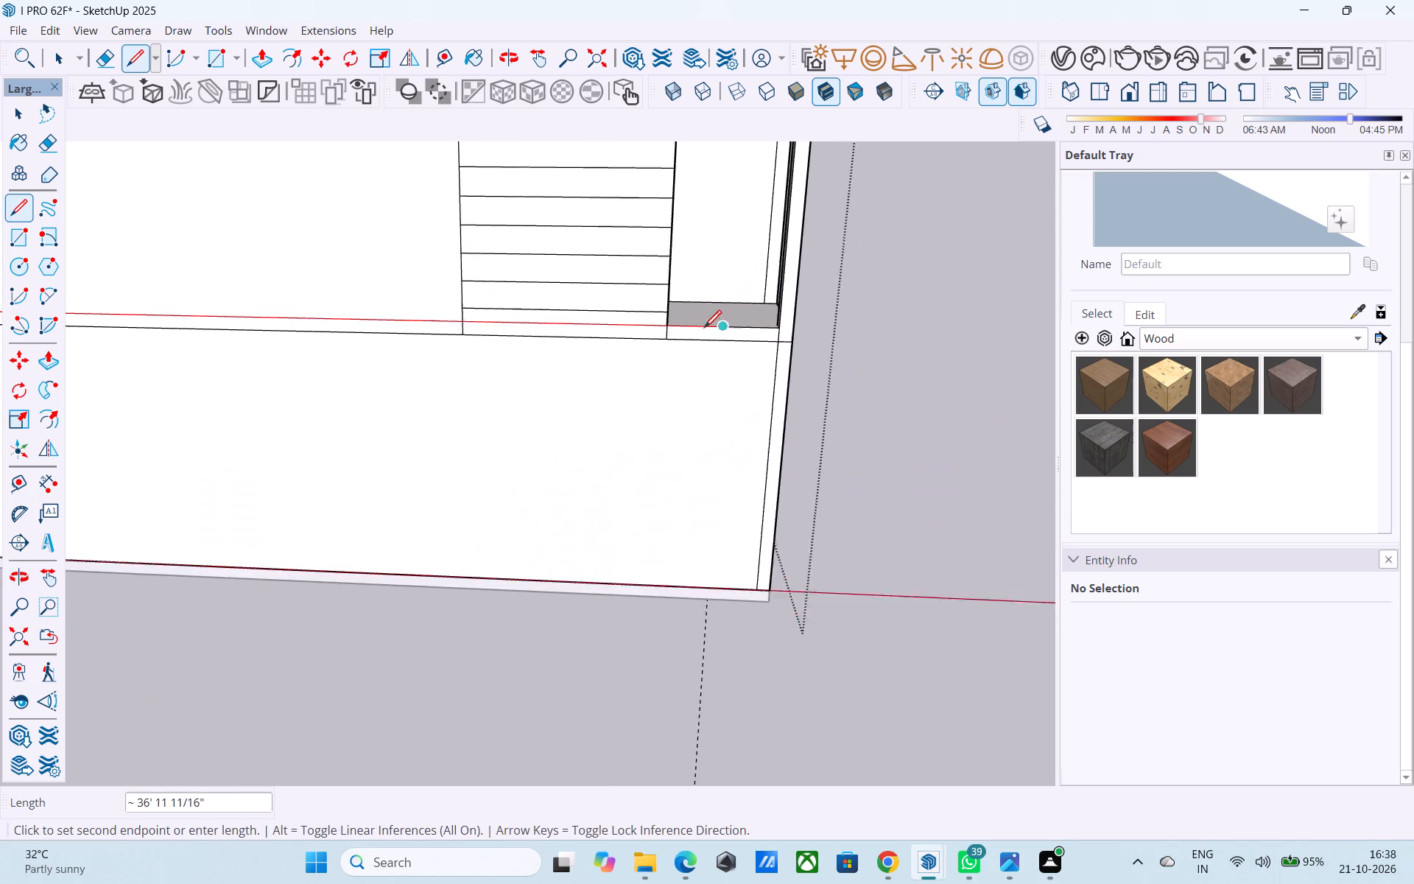
left_click(659, 323)
scroll(678, 312, "down", 6)
key("space")
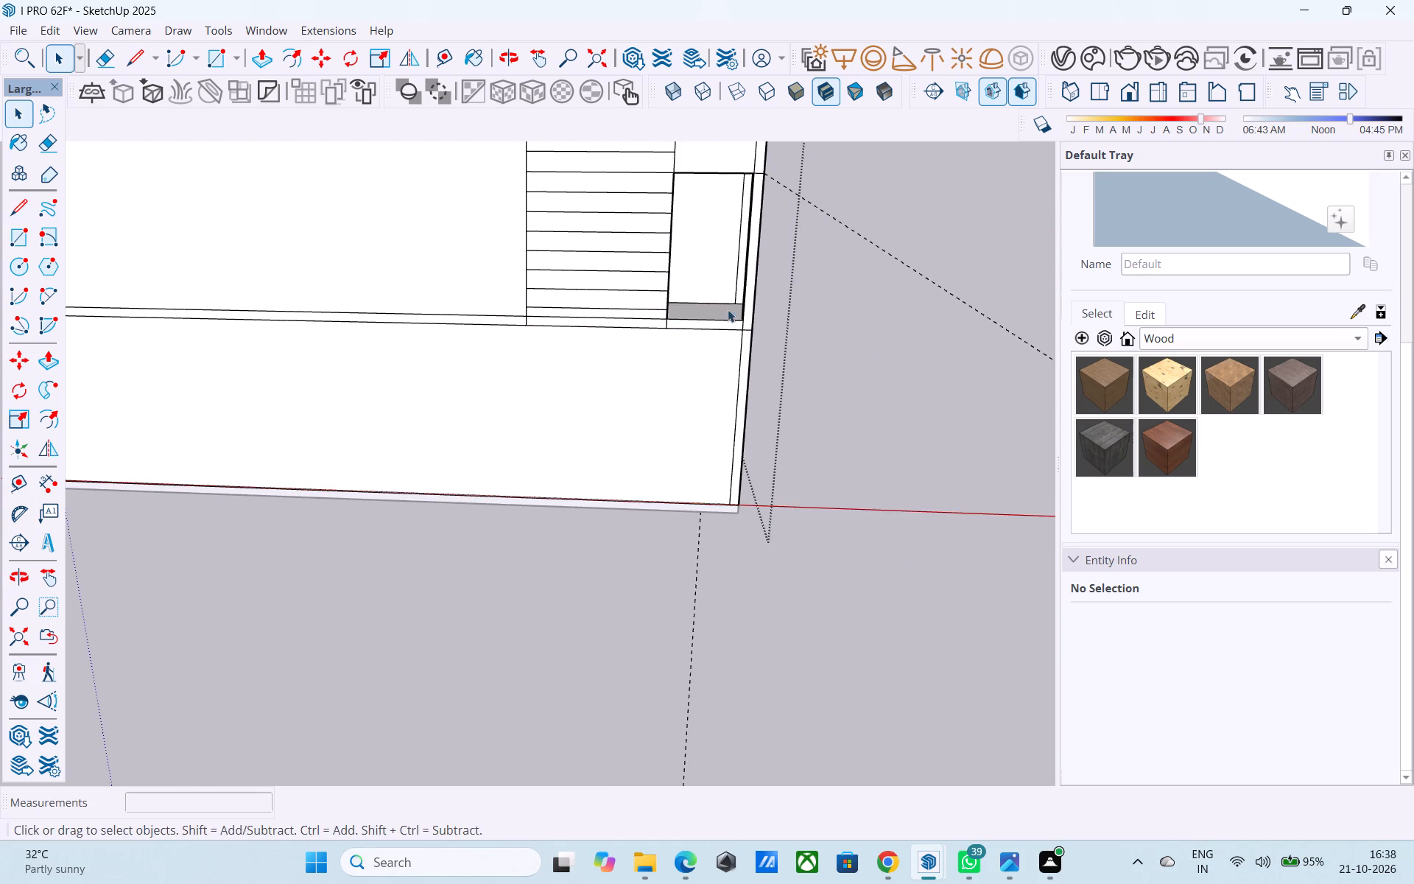
Save the model.
scroll(728, 309, "down", 4)
middle_click_drag(728, 334, 331, 348)
scroll(363, 362, "down", 5)
middle_click_drag(452, 265, 432, 456)
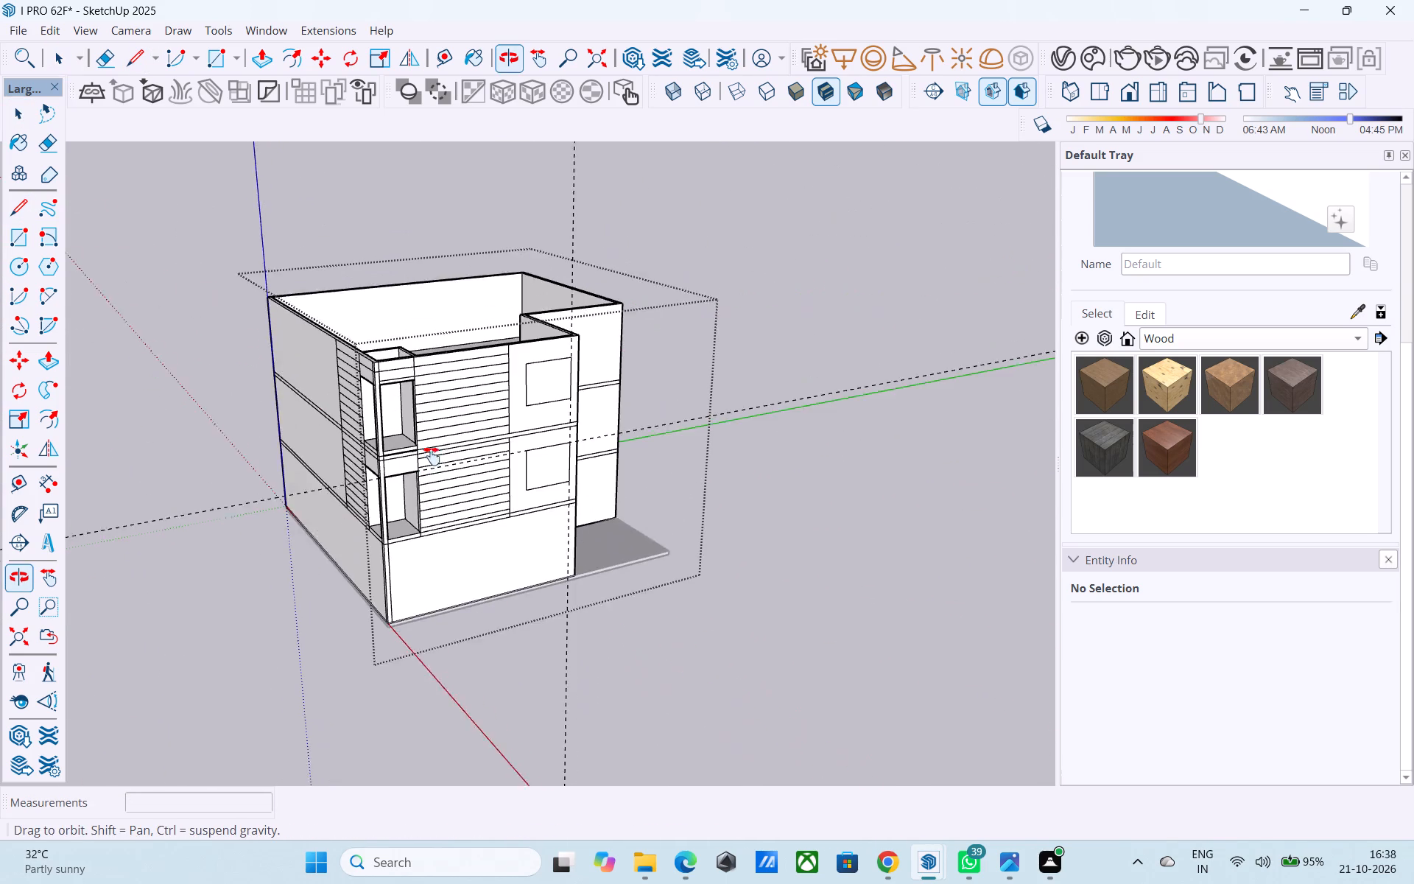
middle_click_drag(432, 456, 437, 418)
key("ctrl+s")
Offset the upper-floor window outline 2" inward to form a frame border.
middle_click_drag(421, 388, 435, 343)
scroll(509, 320, "up", 2)
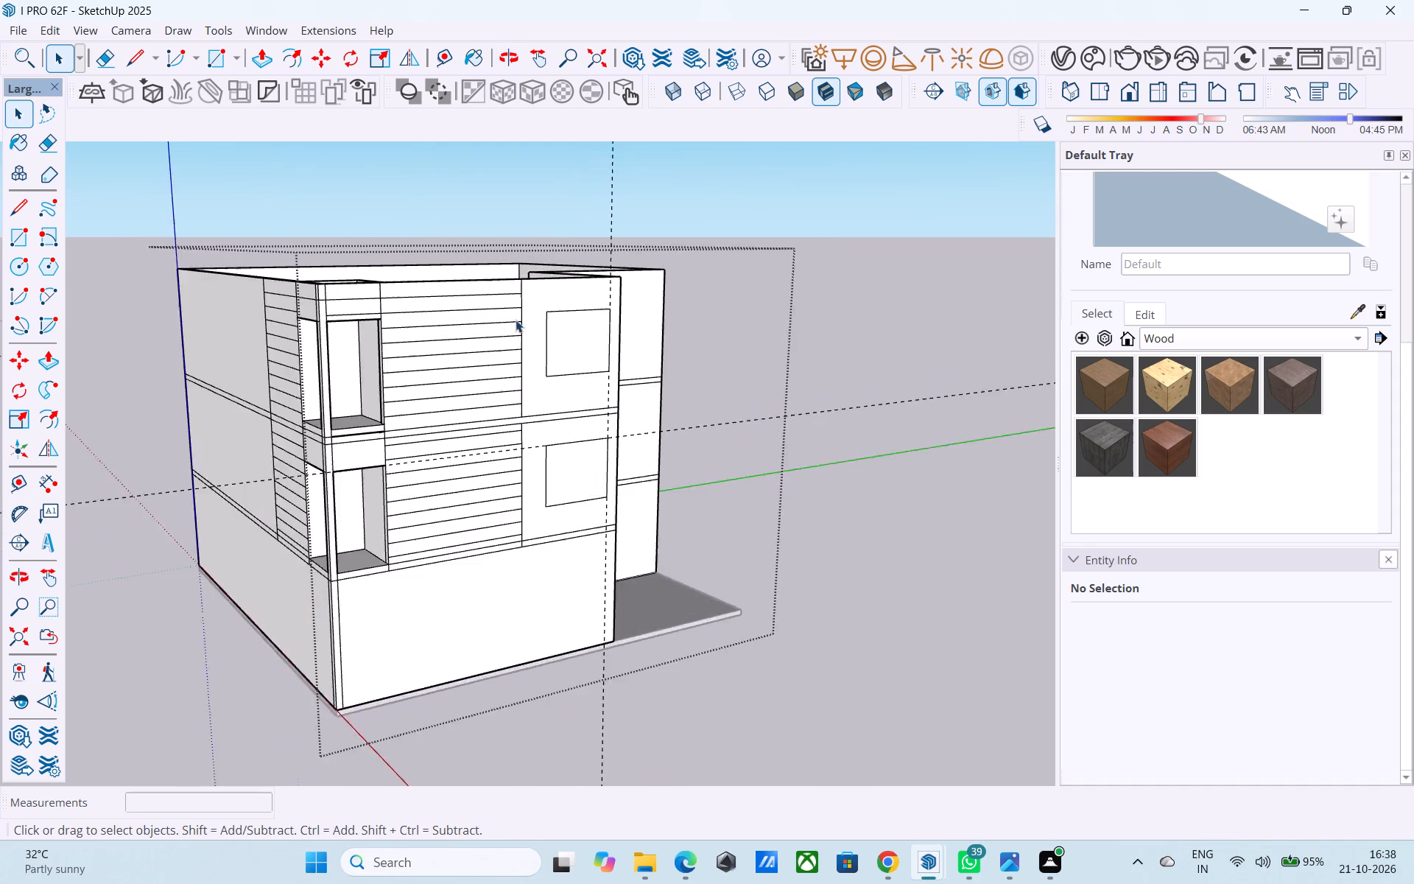
scroll(516, 320, "up", 8)
left_click(571, 343)
scroll(569, 340, "up", 4)
key("p")
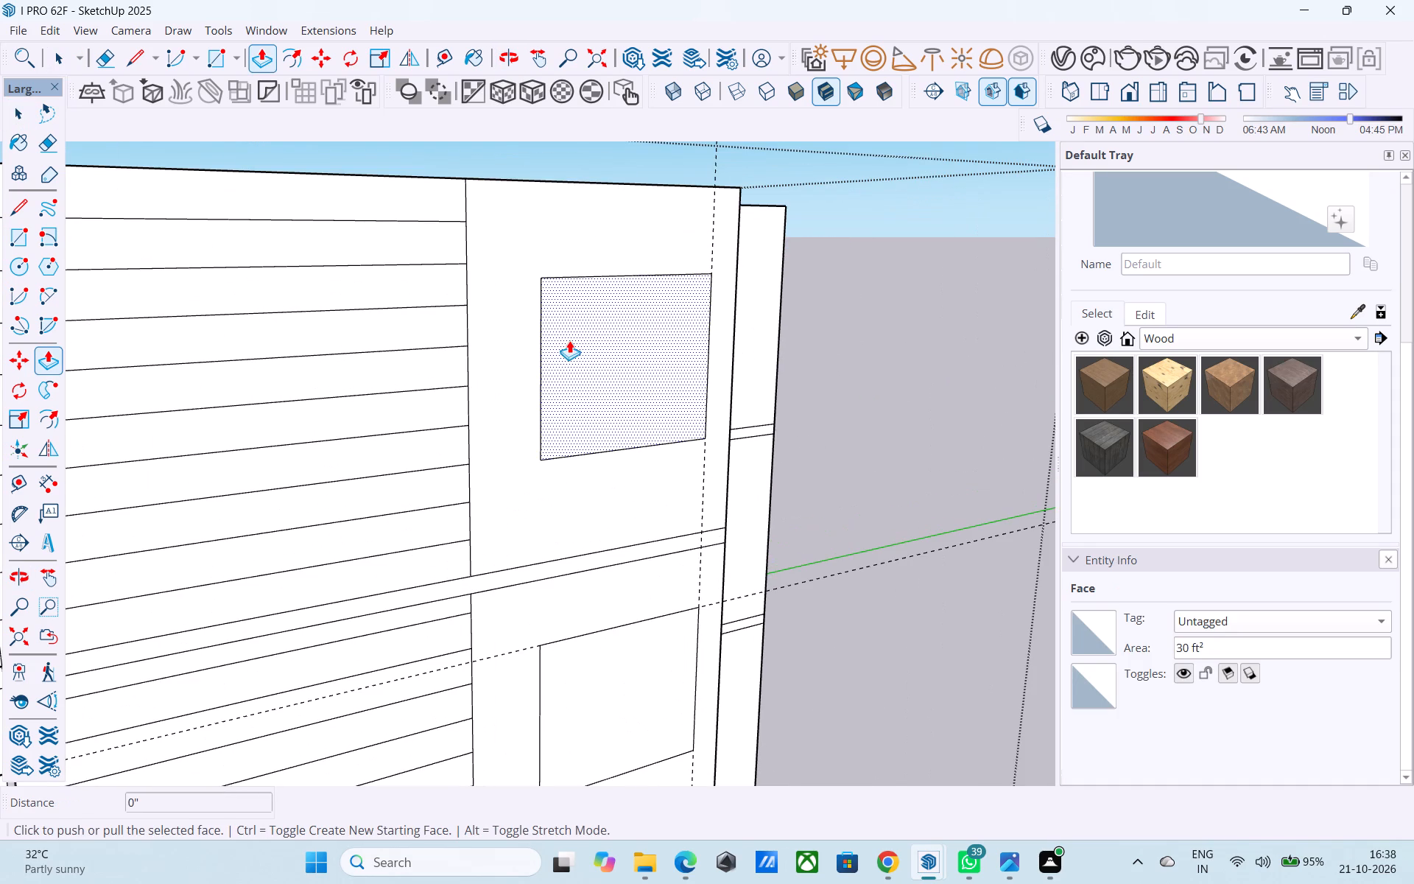
key("space")
left_click(582, 339)
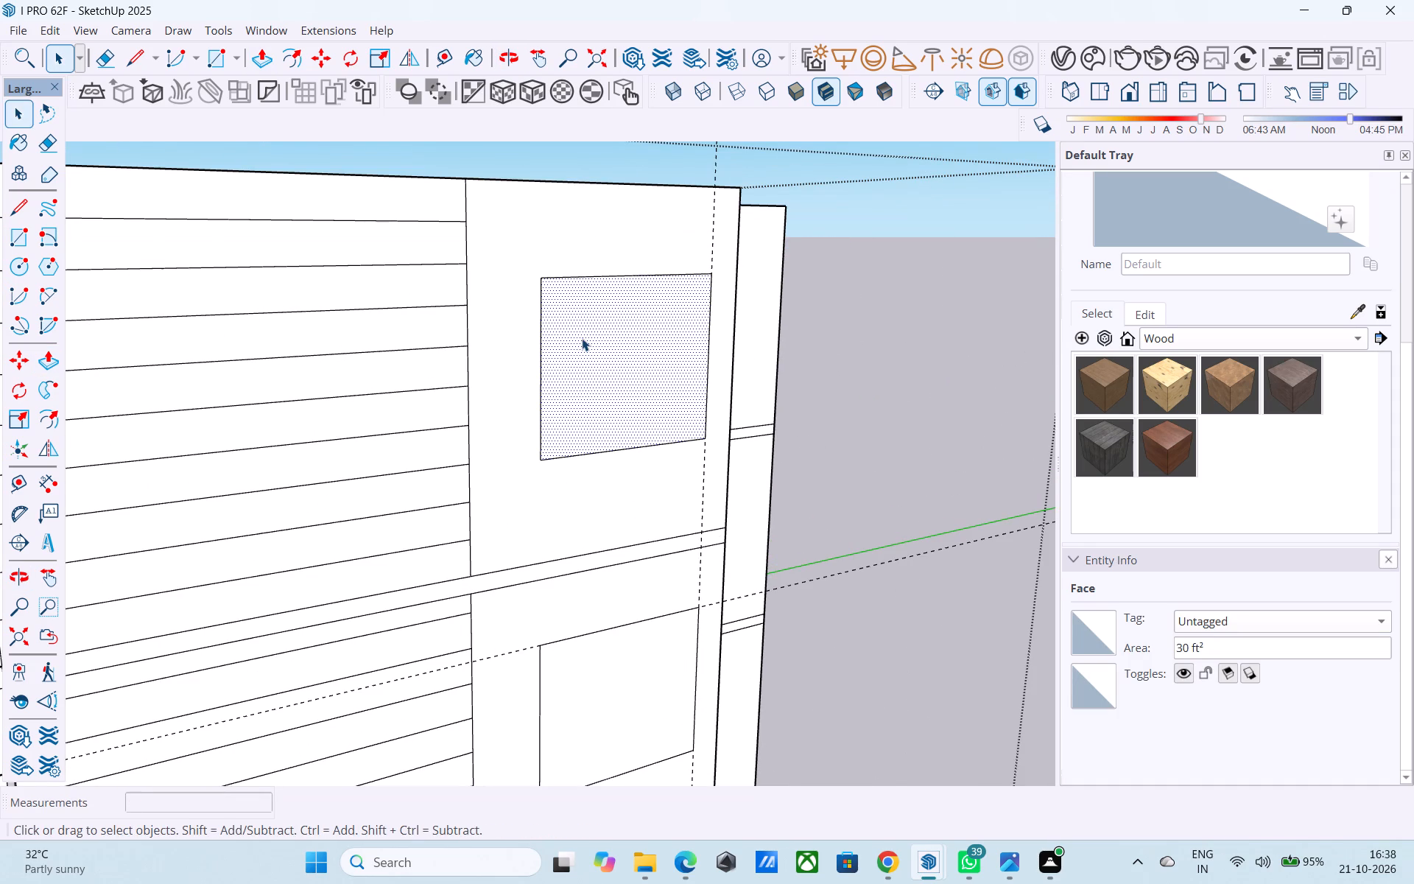
key("f")
left_click(582, 338)
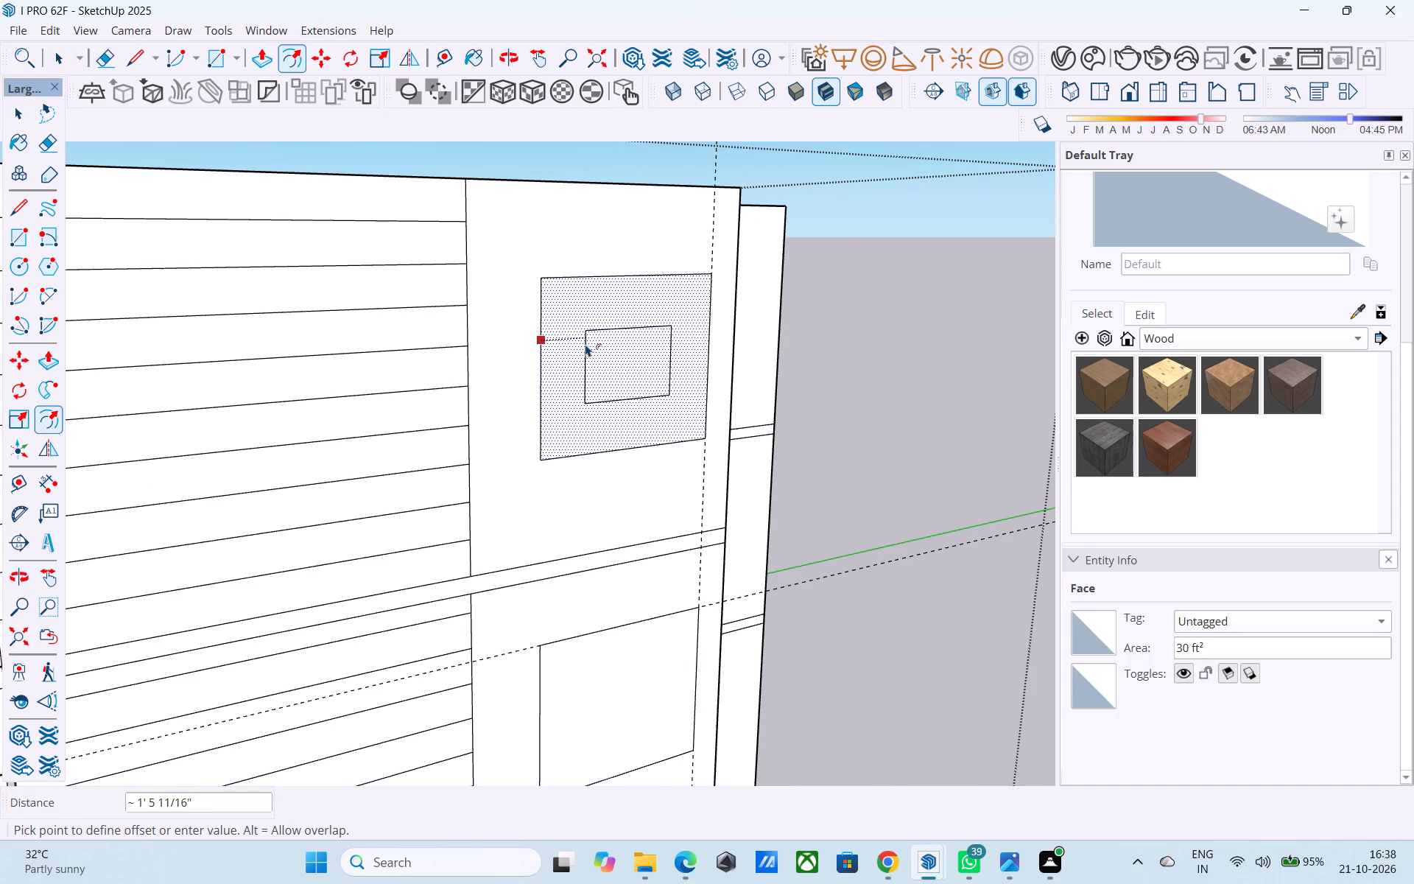
key("3")
key("BackSpace")
type("2\"")
key("Return")
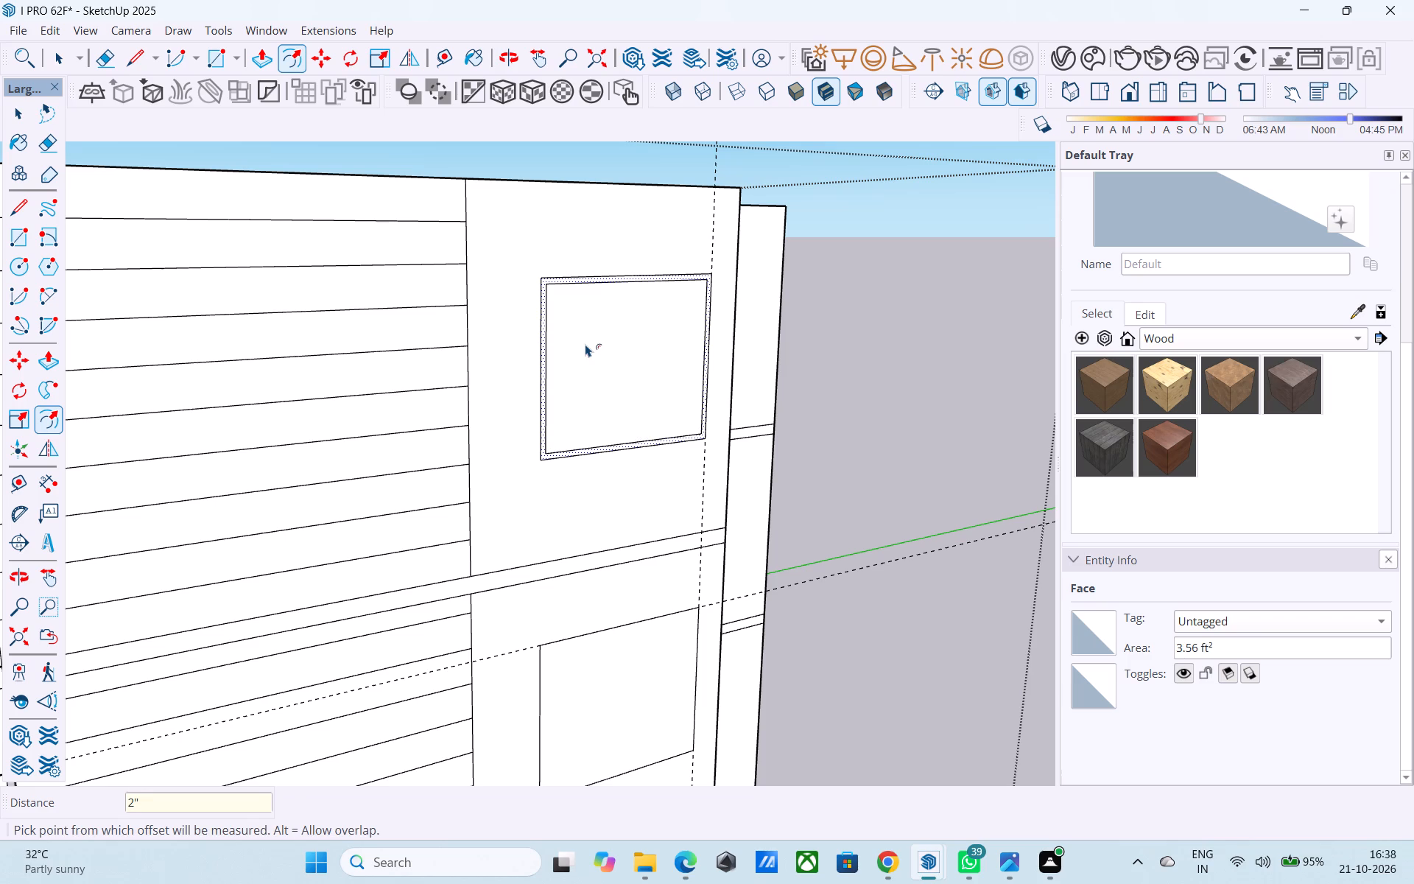
key("space")
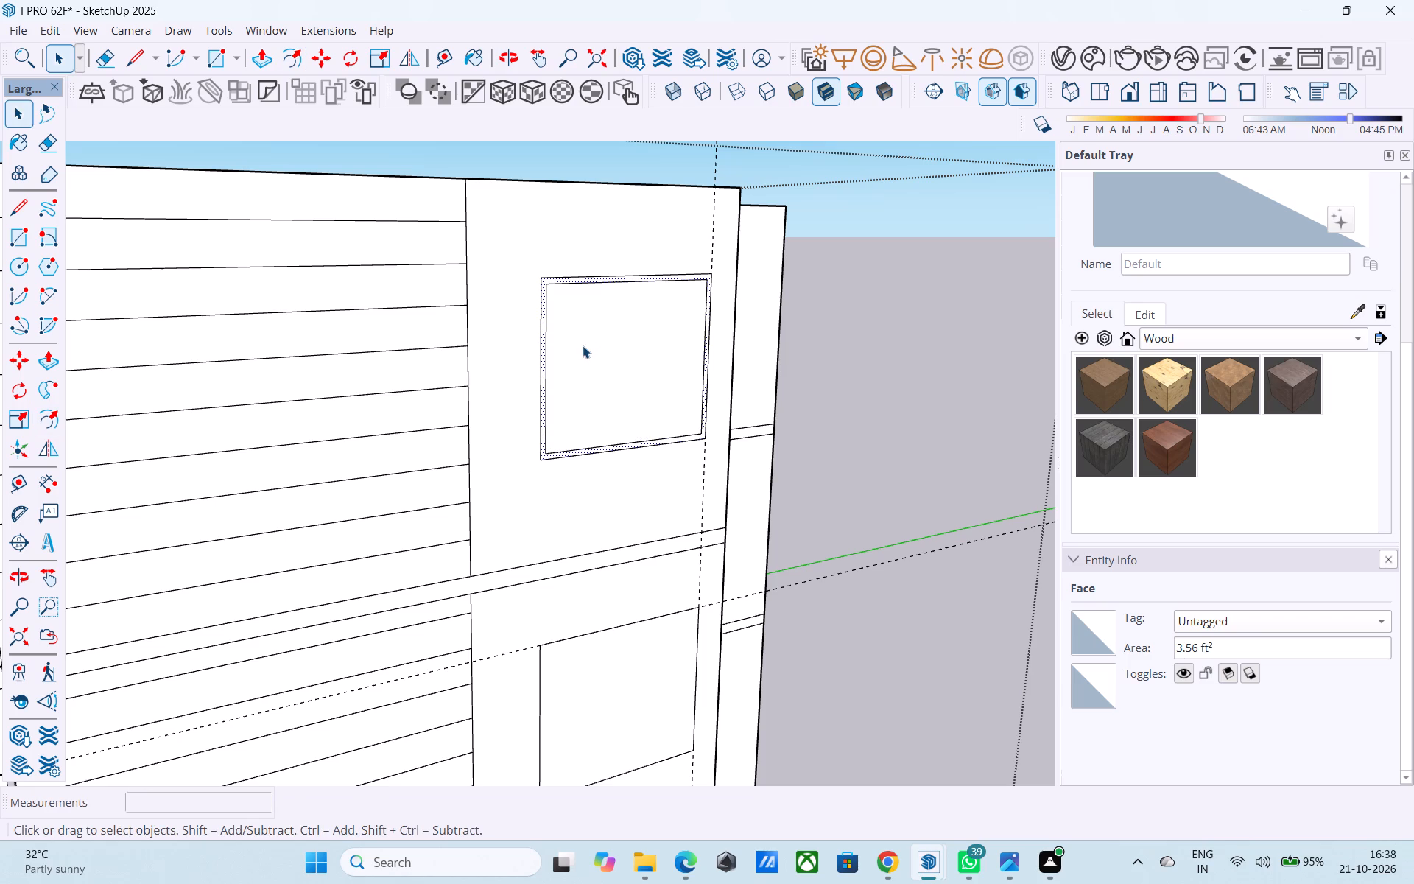
Offset the lower window outline 2" inward to form a matching frame border.
scroll(578, 345, "down", 7)
scroll(598, 617, "up", 7)
left_click(569, 543)
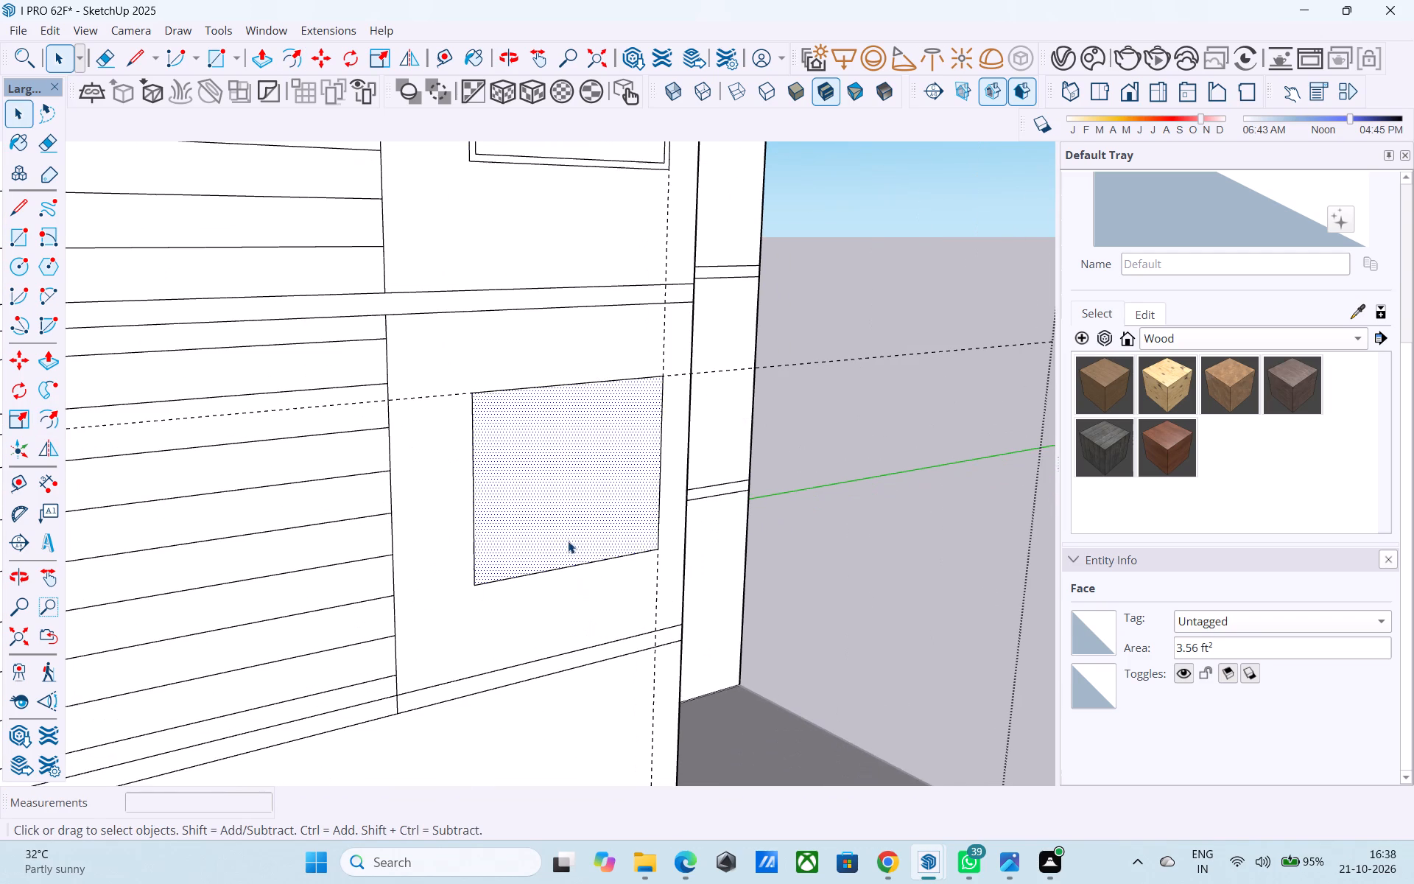
key("f")
left_click(560, 515)
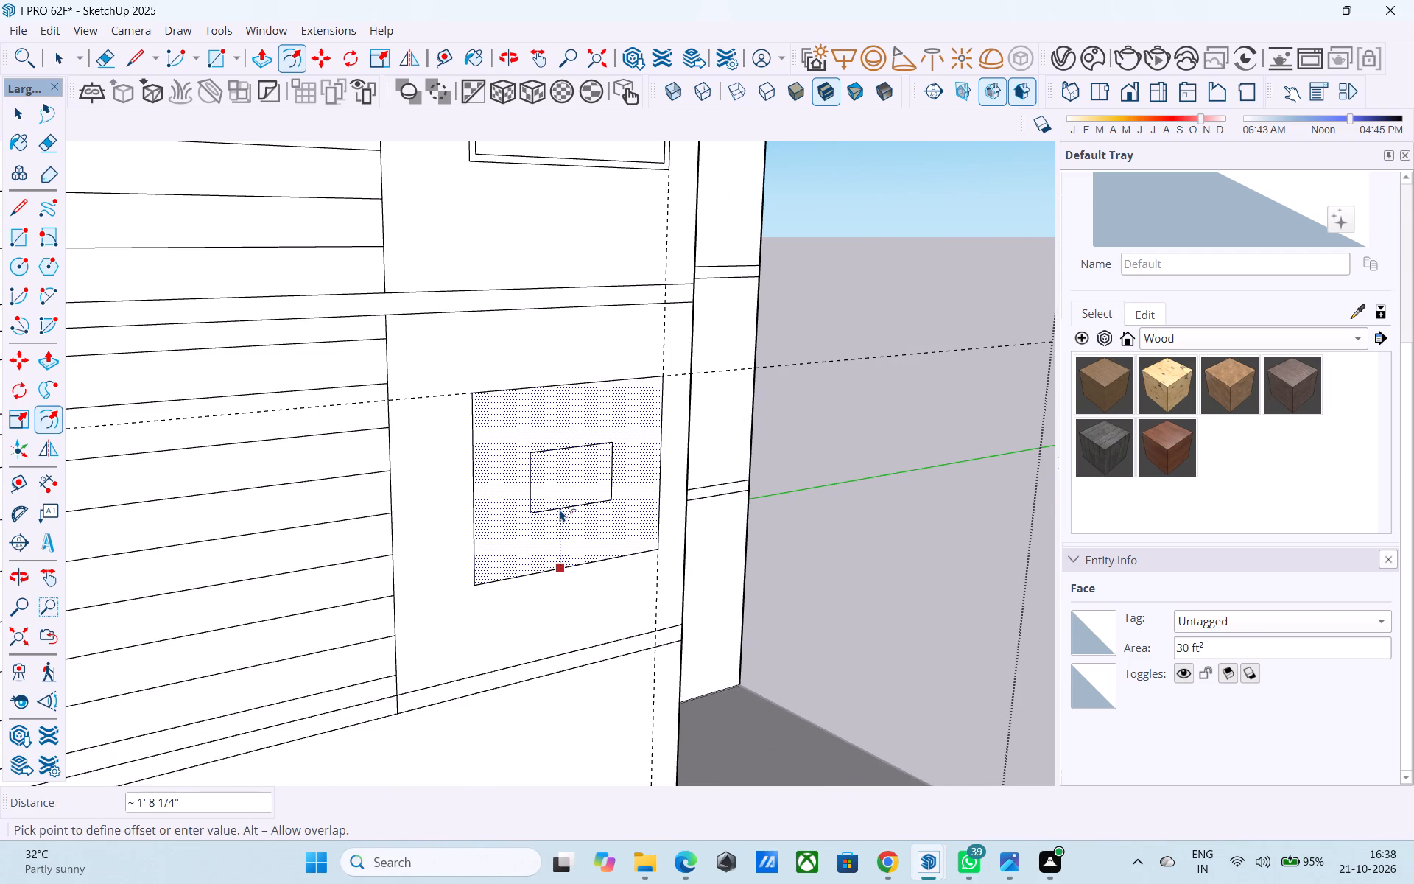
type("2\"")
key("Return")
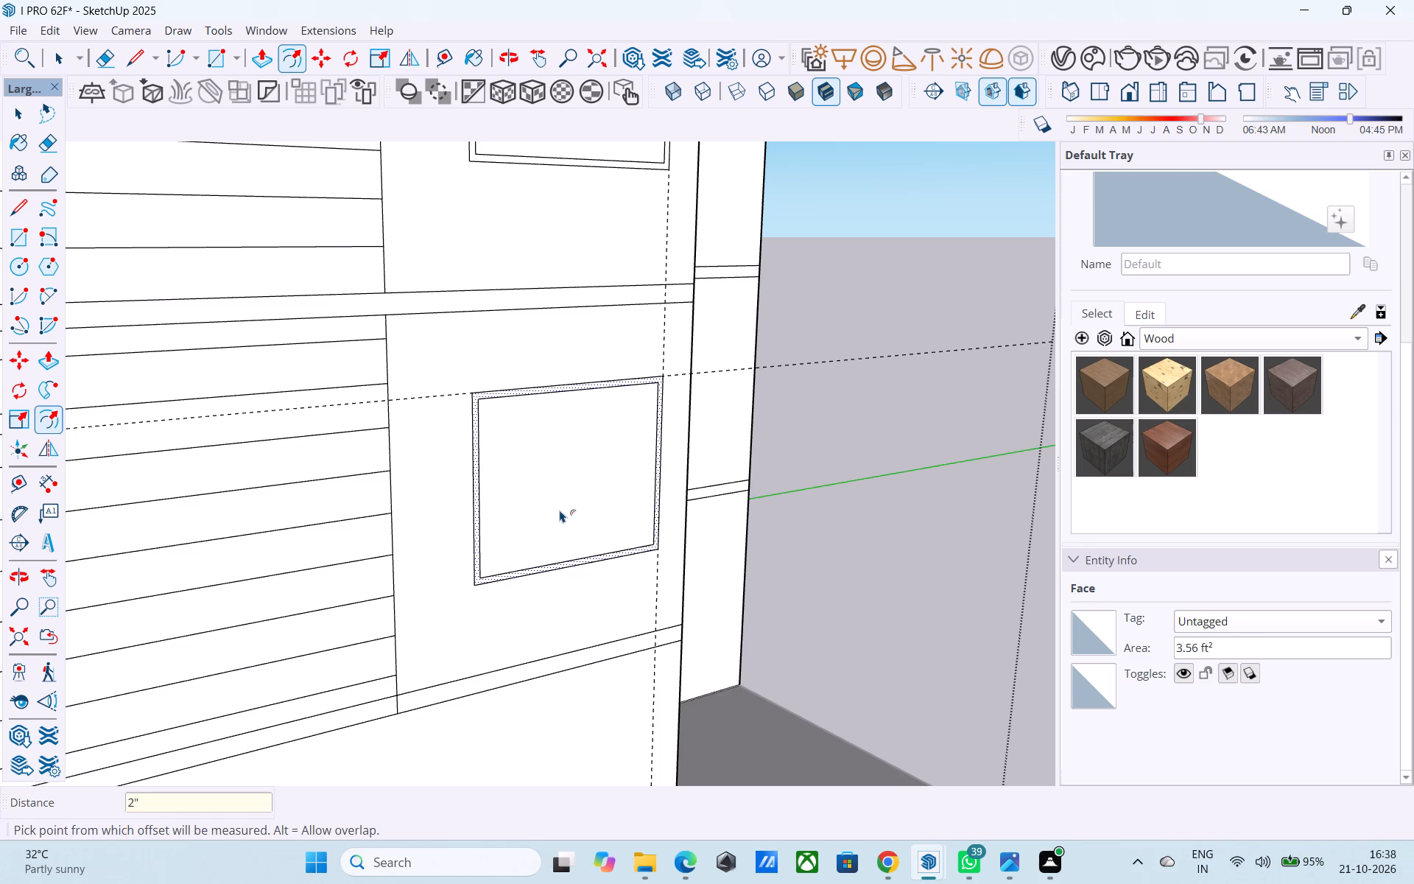
key("space")
Push/Pull the lower window's inner face 6" through the wall, and repeat the same cut on the upper window.
left_click(541, 483)
key("p")
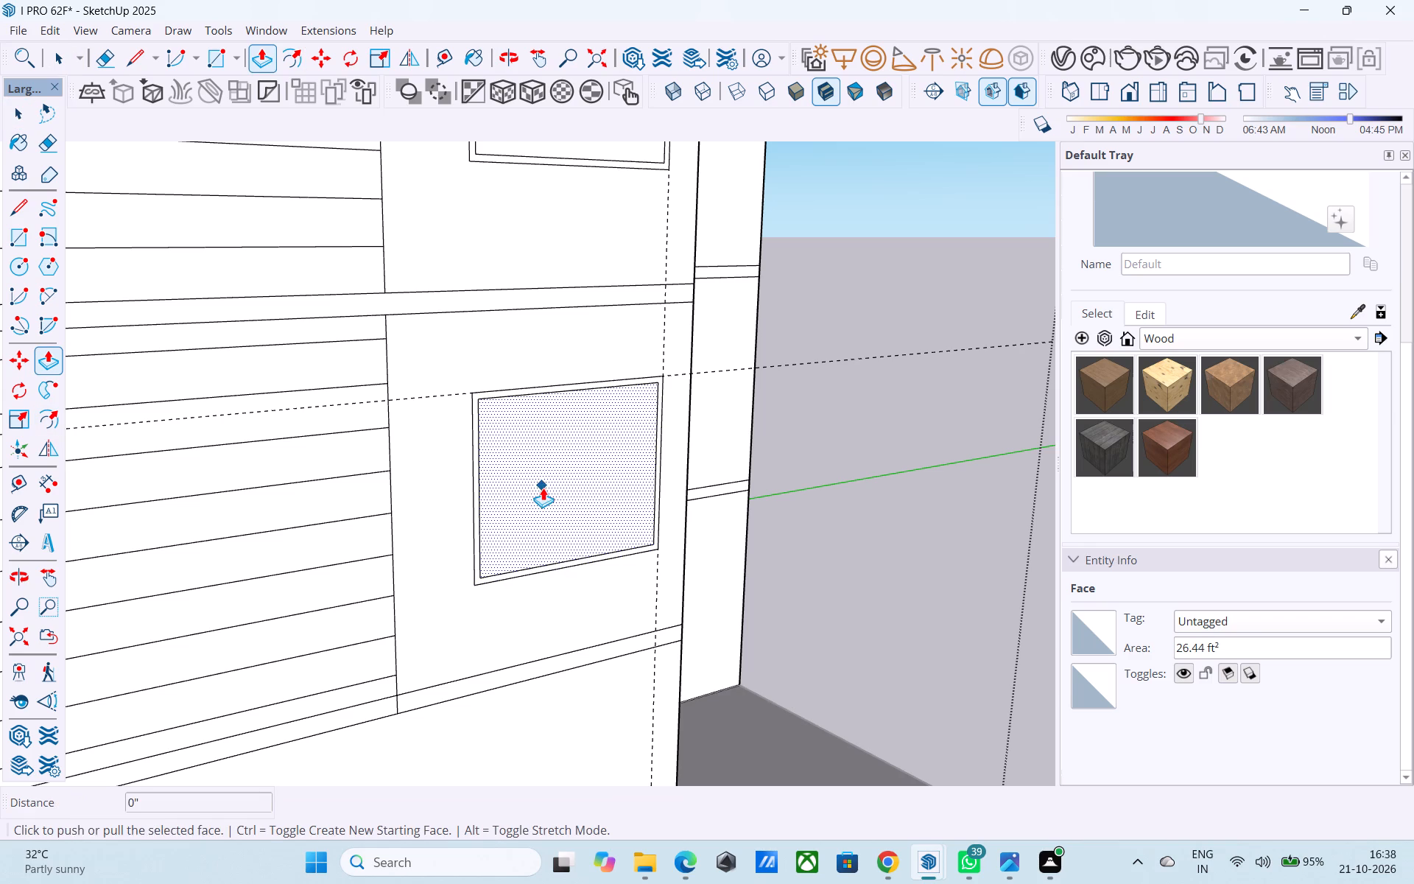
left_click(544, 488)
left_click(527, 461)
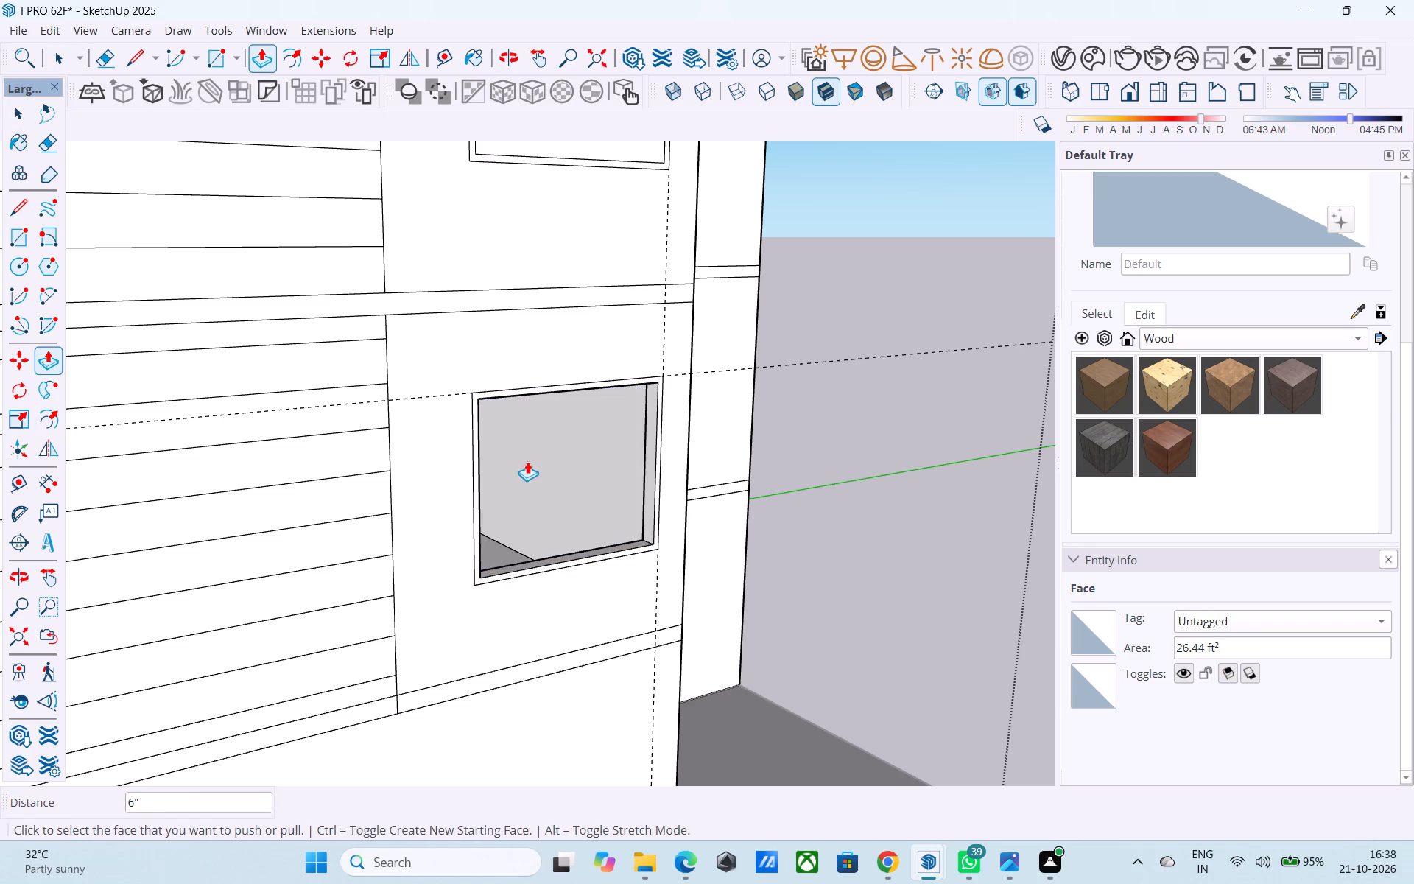
scroll(527, 461, "down", 6)
double_click(538, 277)
scroll(538, 277, "down", 5)
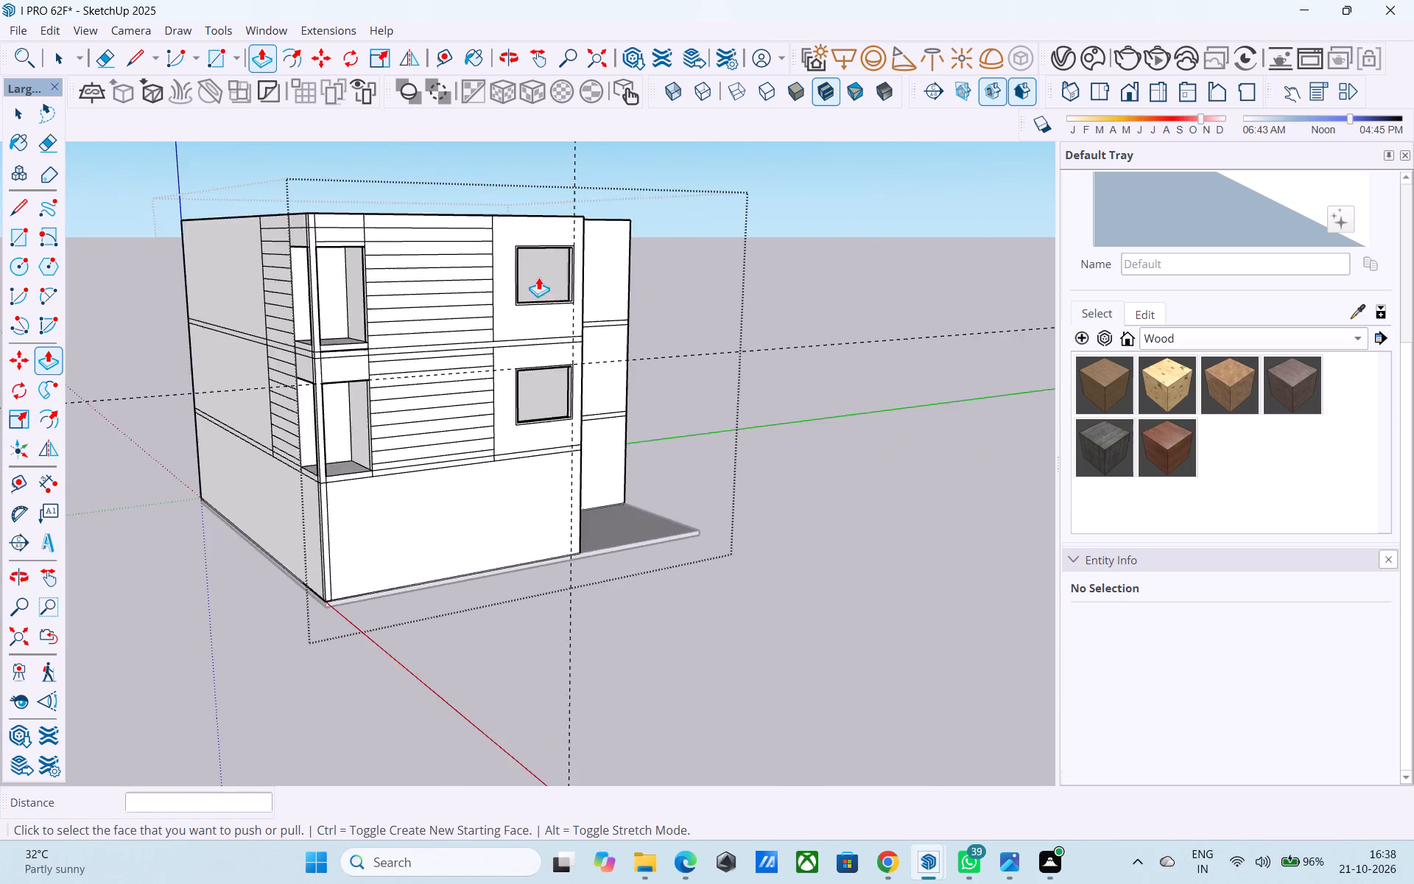
Examine the window openings, corner openings and slatted walls of the building from several angles.
middle_click_drag(525, 334, 314, 399)
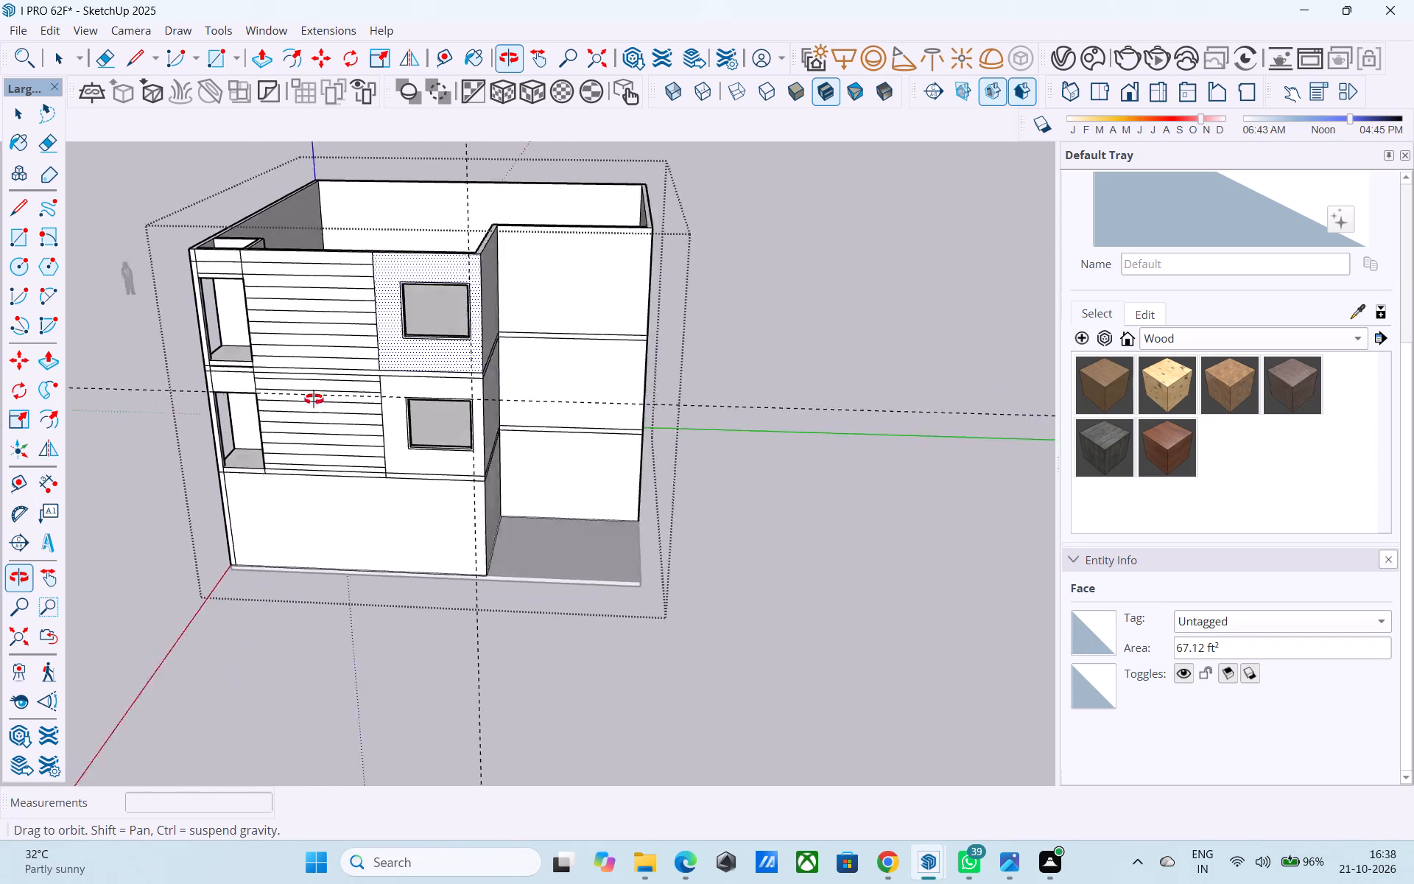
middle_click_drag(314, 399, 415, 396)
scroll(389, 325, "up", 5)
key("space")
middle_click_drag(371, 317, 370, 375, "shift")
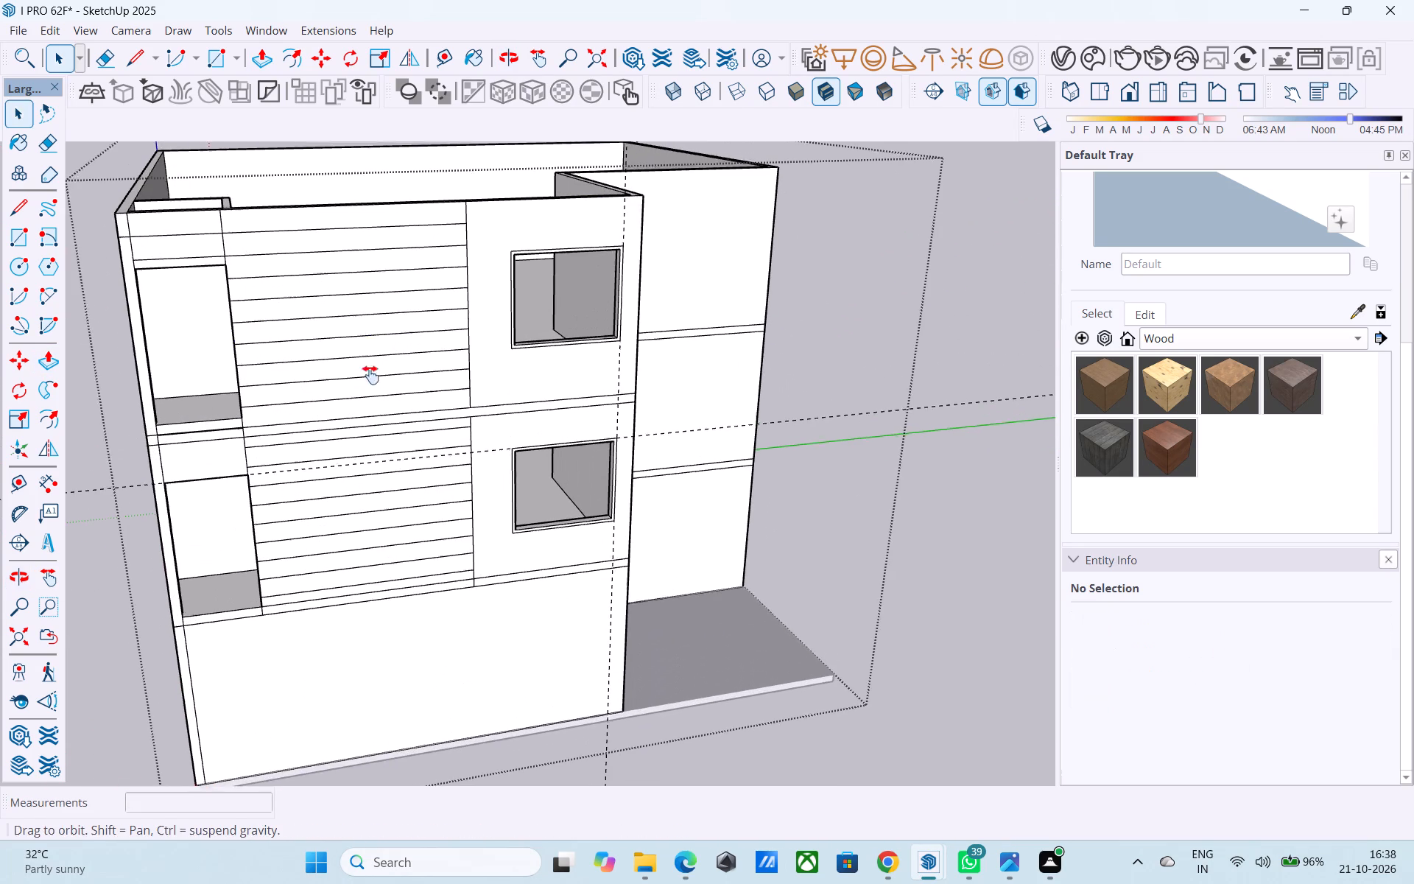
middle_click_drag(370, 375, 555, 413, "shift")
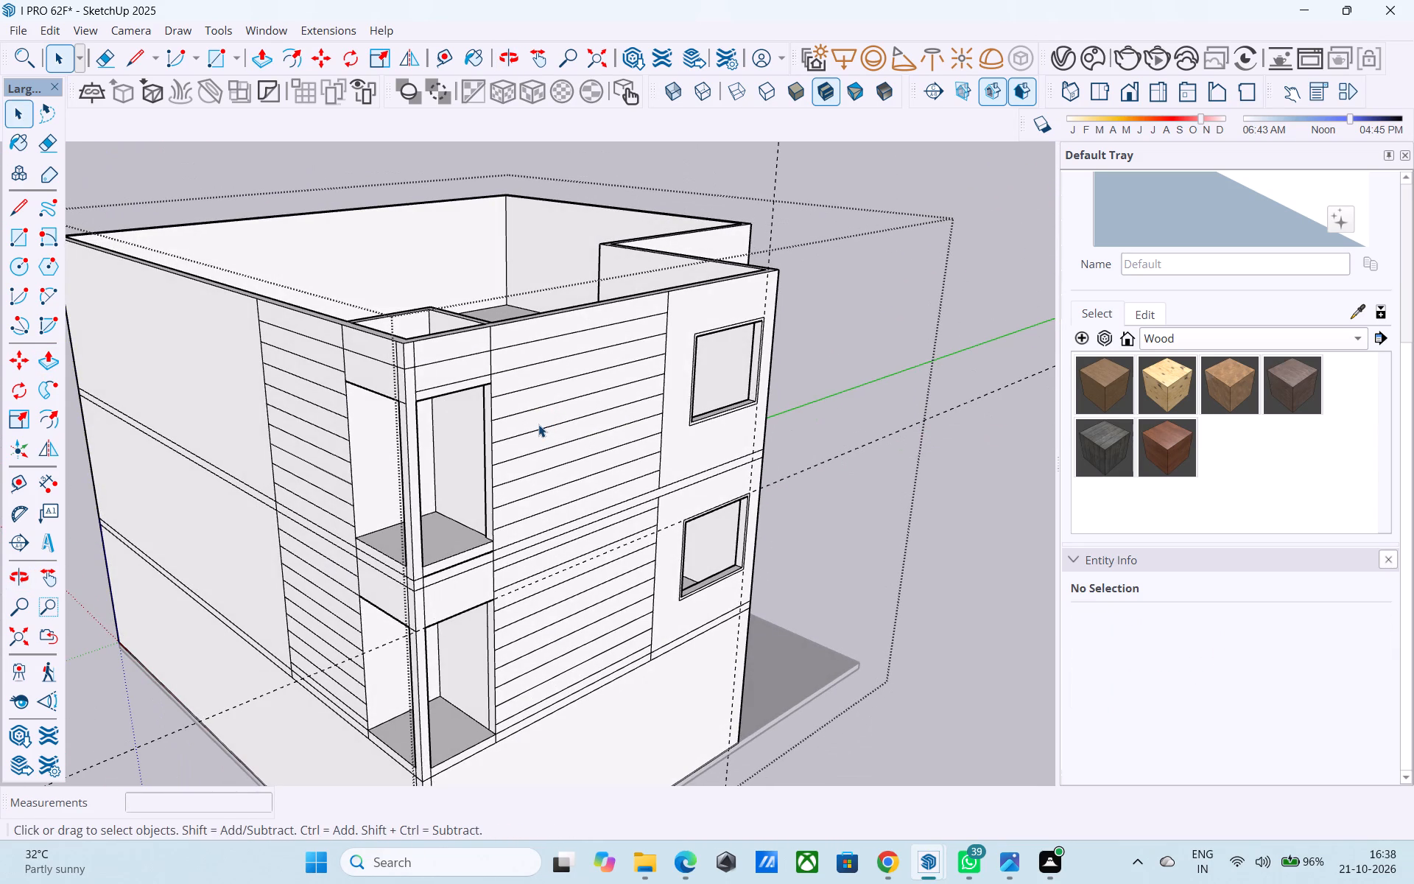
scroll(589, 370, "down", 2)
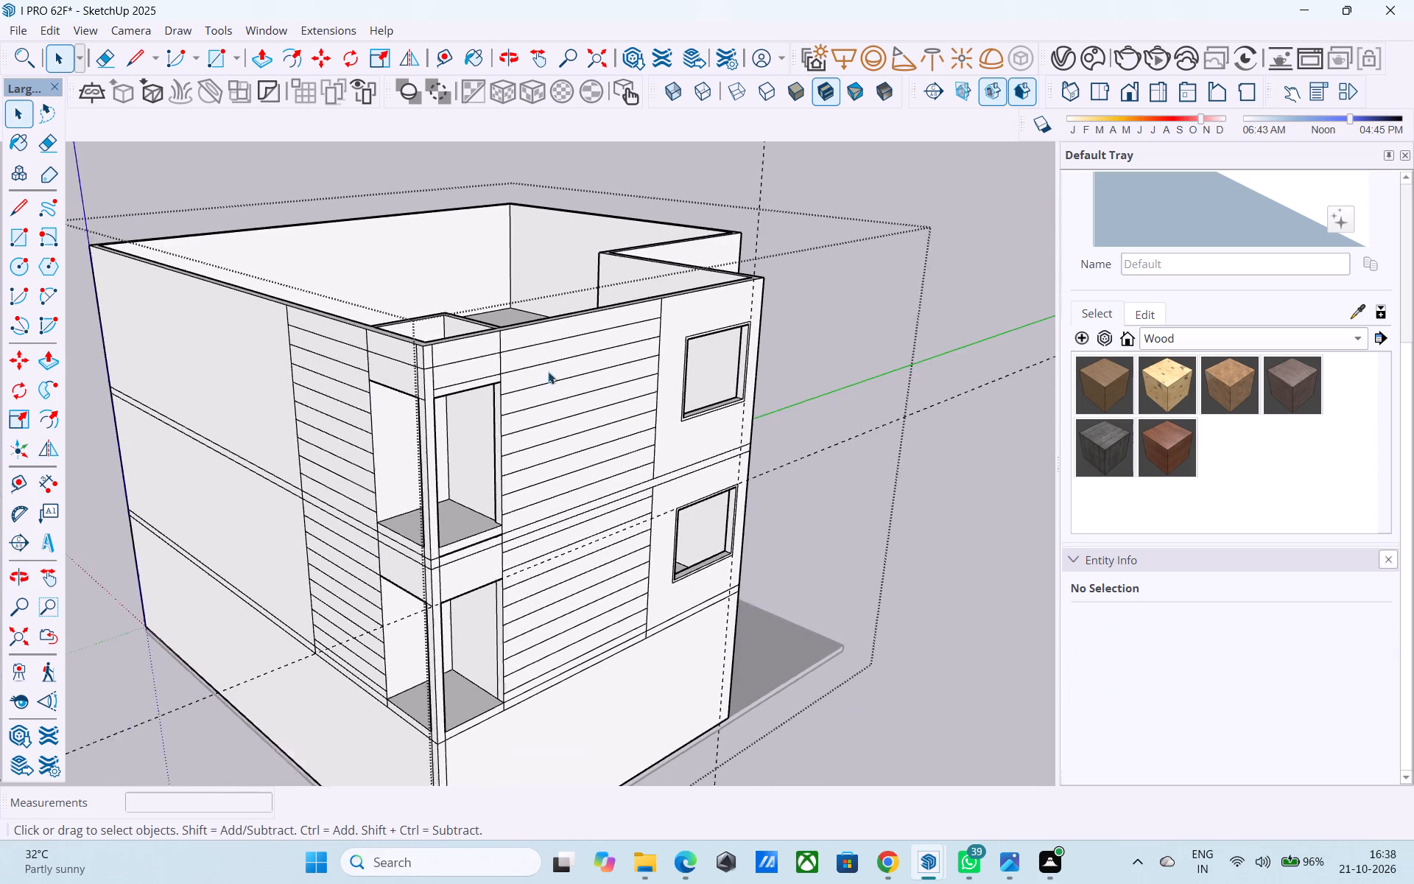
scroll(548, 371, "down", 2)
middle_click_drag(457, 406, 460, 378)
middle_click_drag(474, 360, 388, 339)
scroll(431, 421, "up", 5)
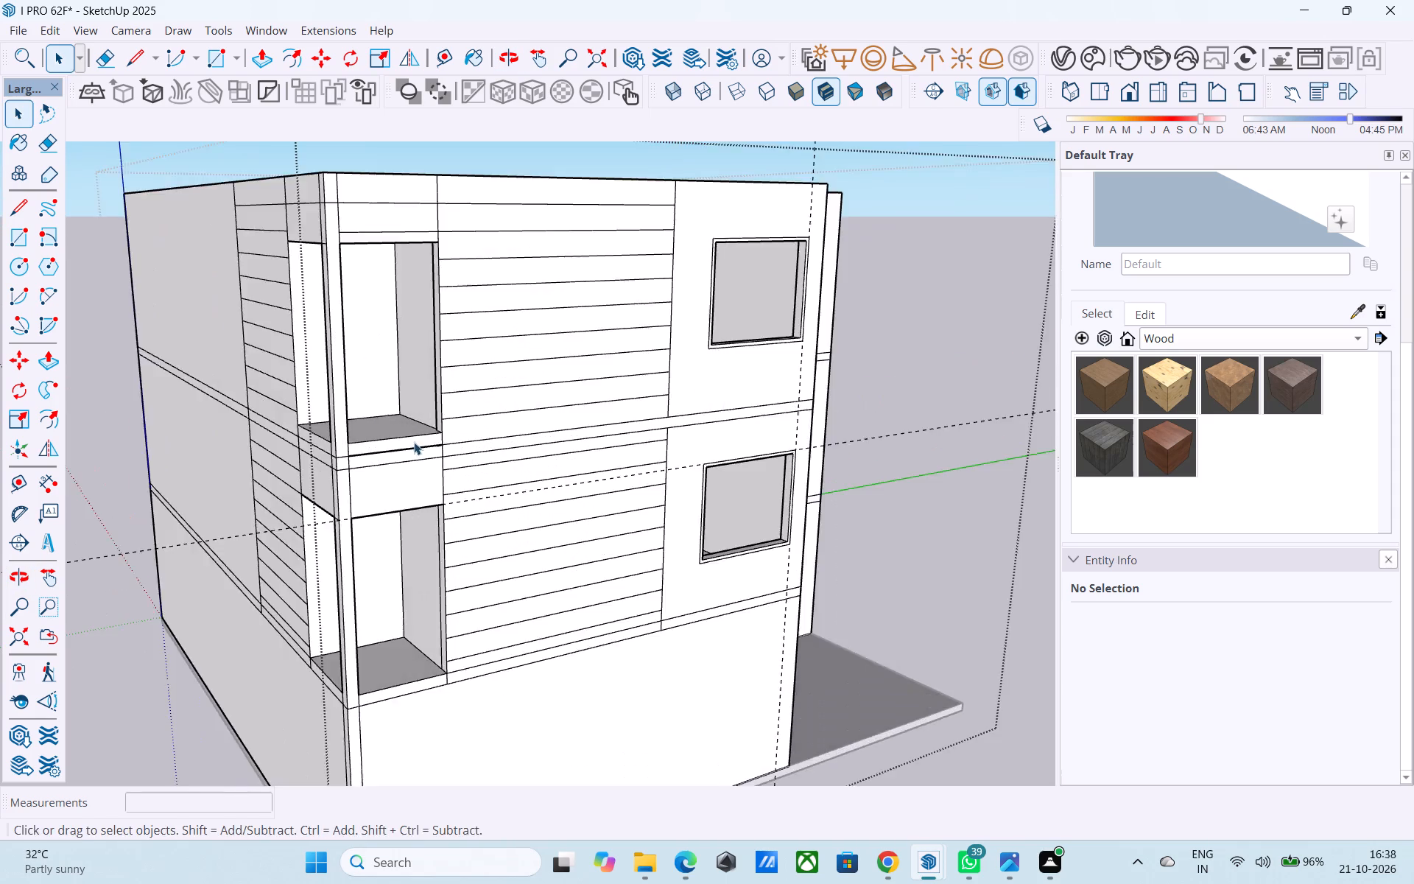
scroll(414, 442, "down", 6)
middle_click_drag(395, 443, 274, 359)
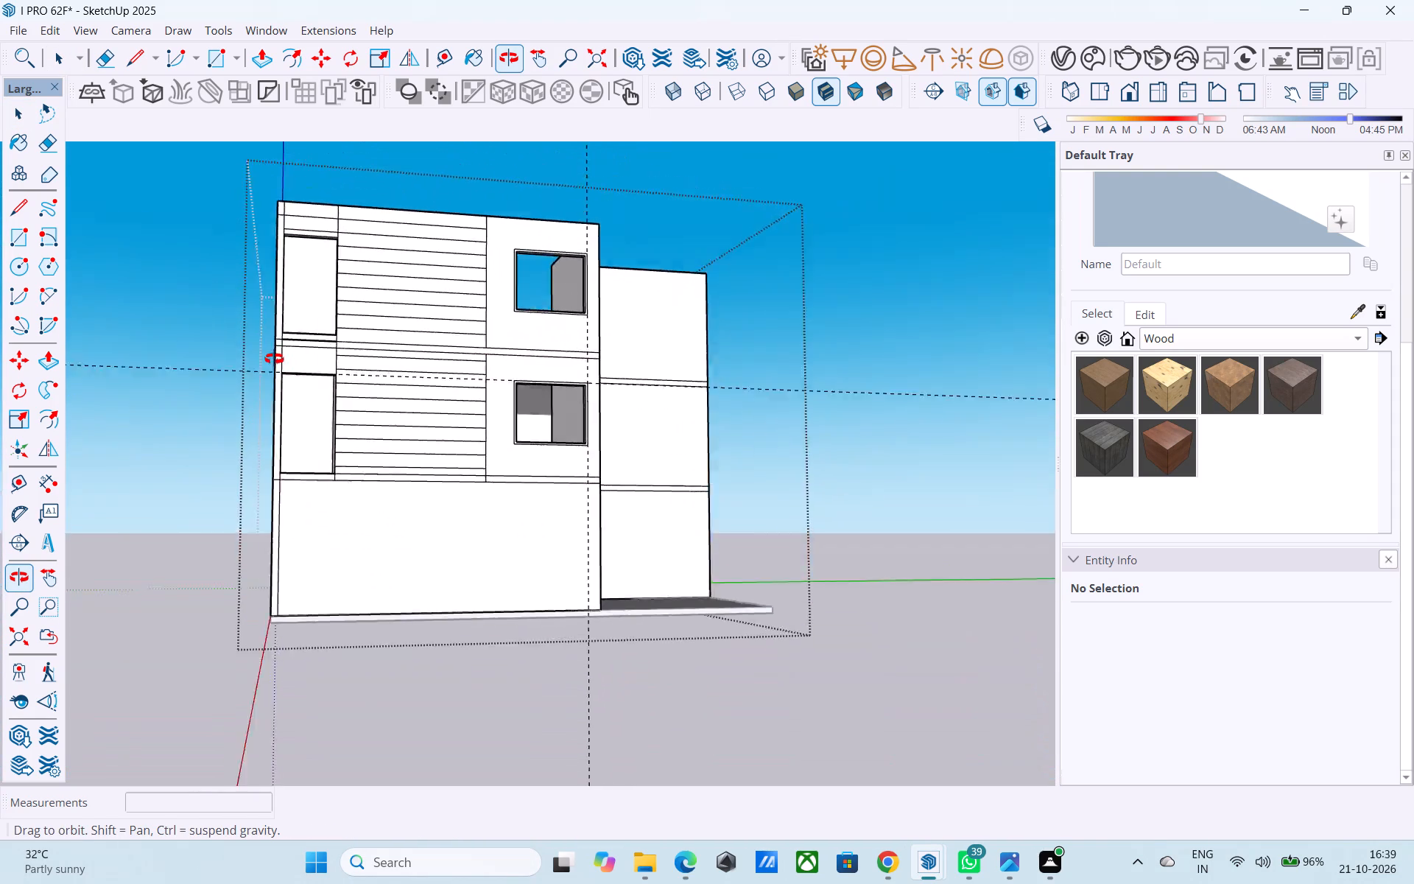
middle_click_drag(274, 359, 401, 219)
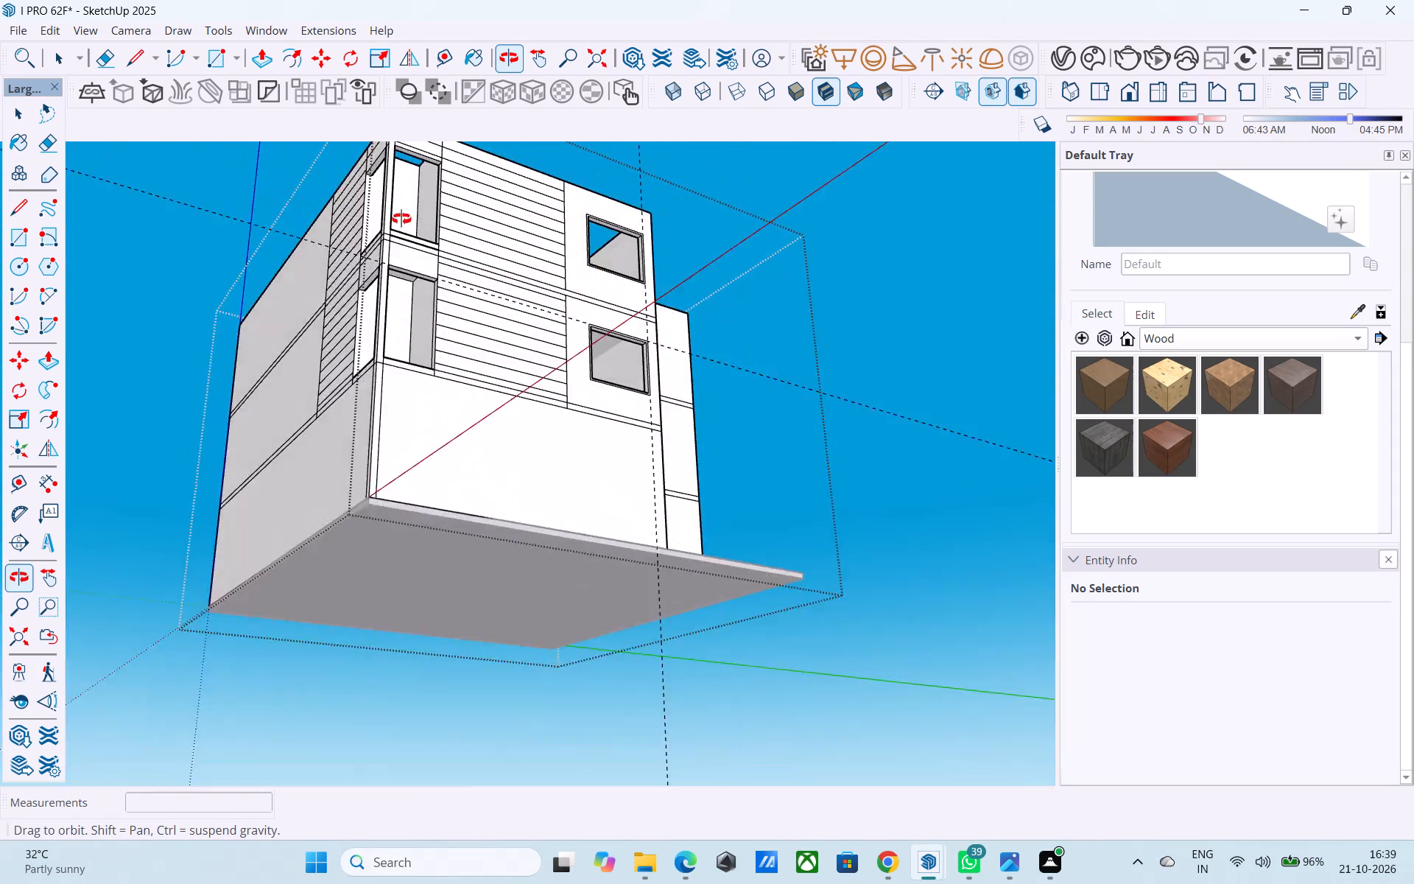
middle_click_drag(401, 219, 426, 410)
scroll(426, 410, "up", 4)
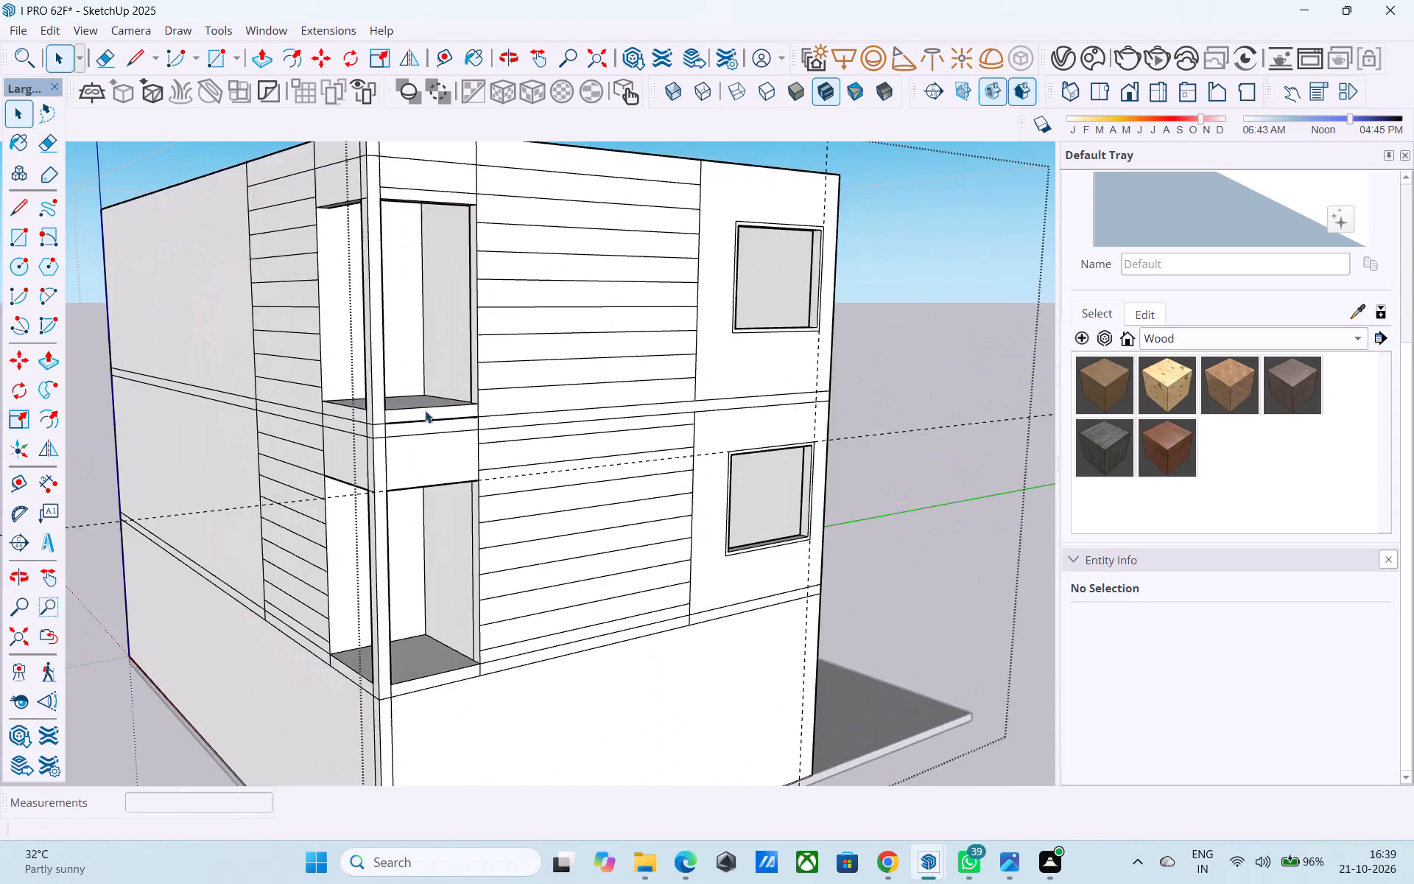
scroll(425, 410, "up", 3)
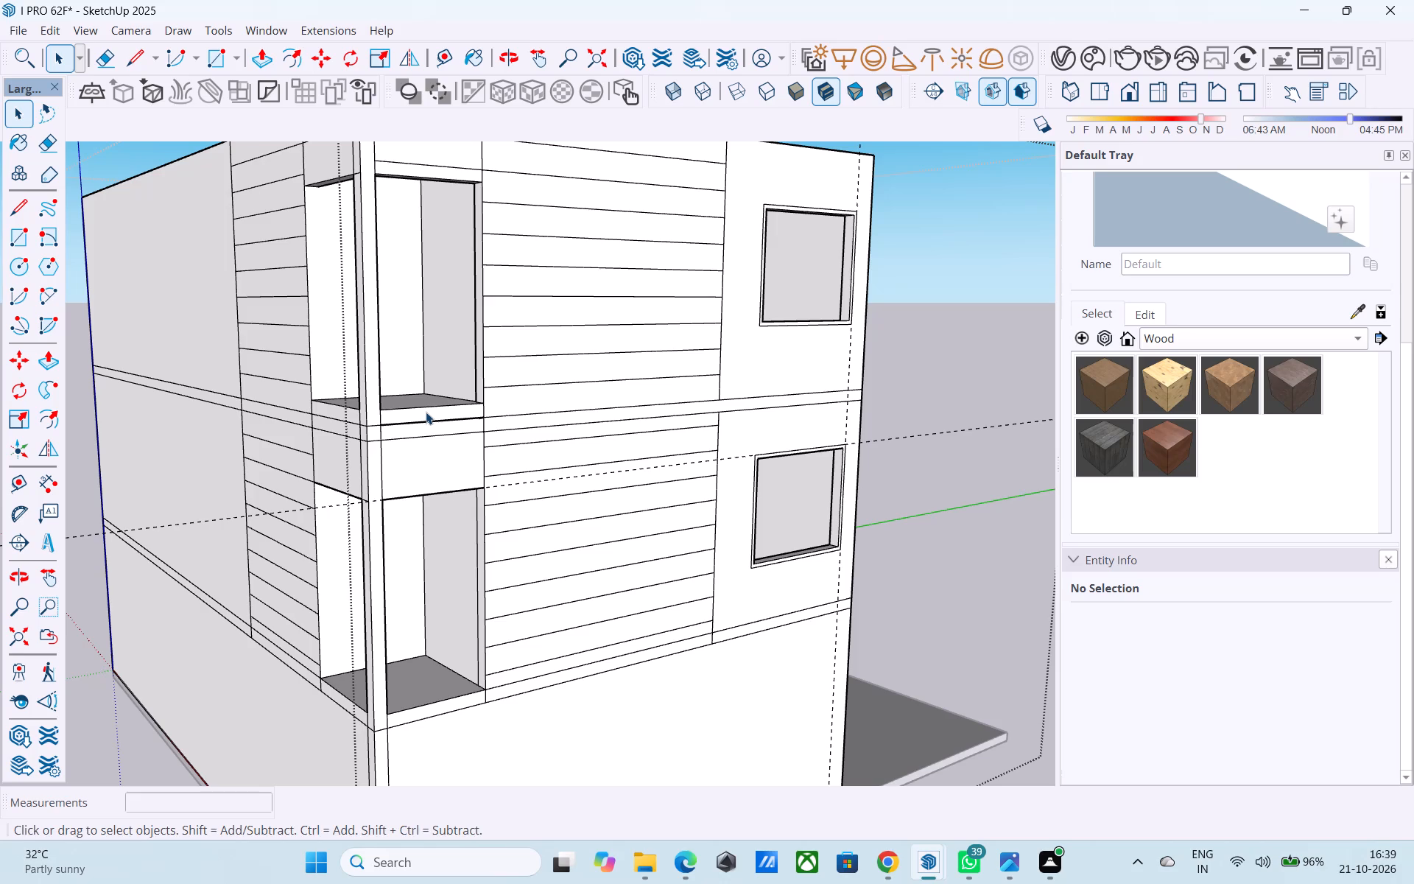
middle_click_drag(407, 408, 407, 410)
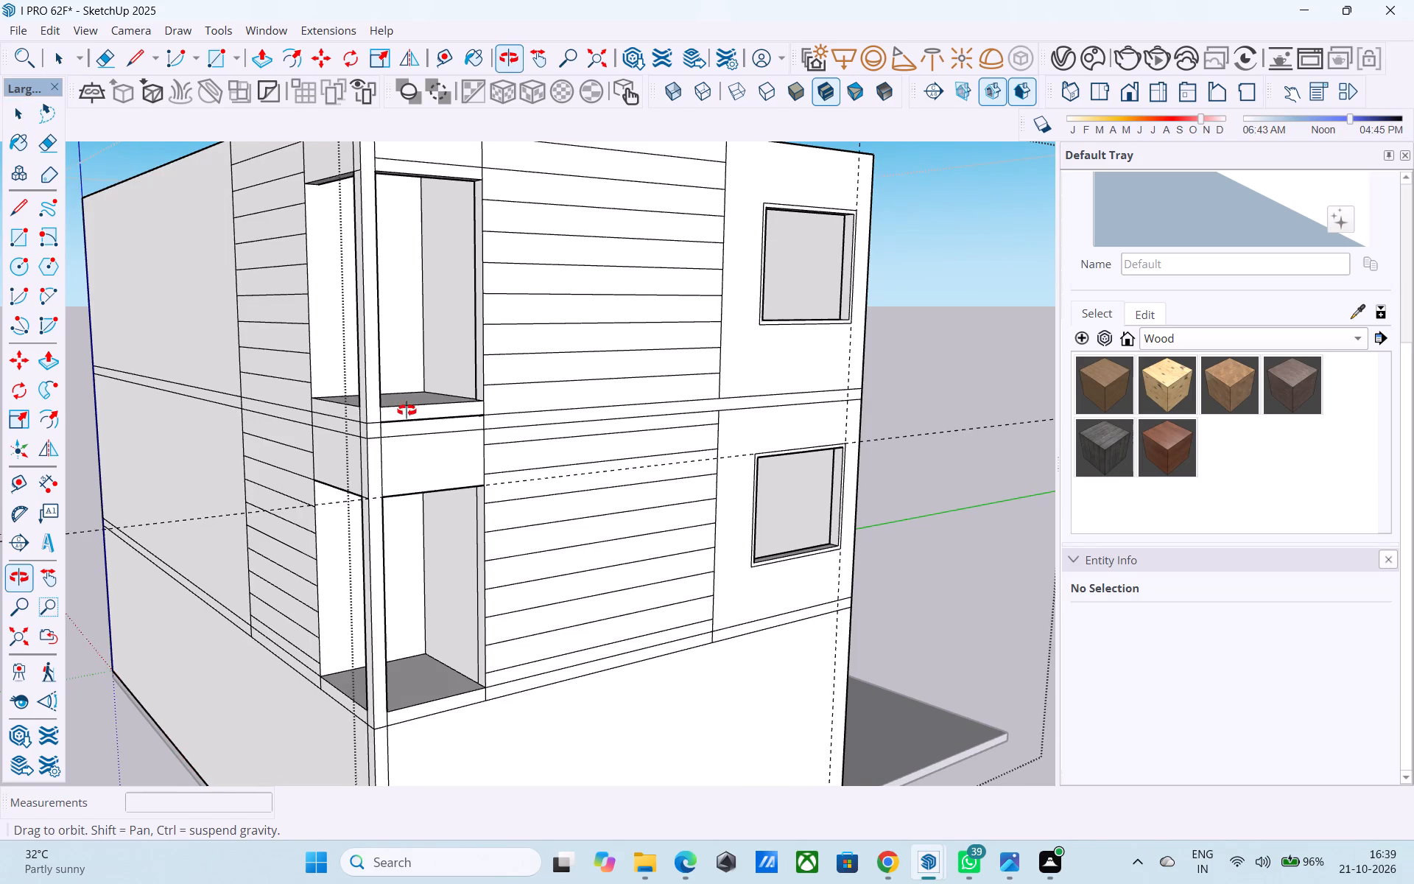
Examine the facade openings and the open top floor of the building from several angles.
middle_click_drag(407, 410, 407, 429)
scroll(409, 429, "up", 5)
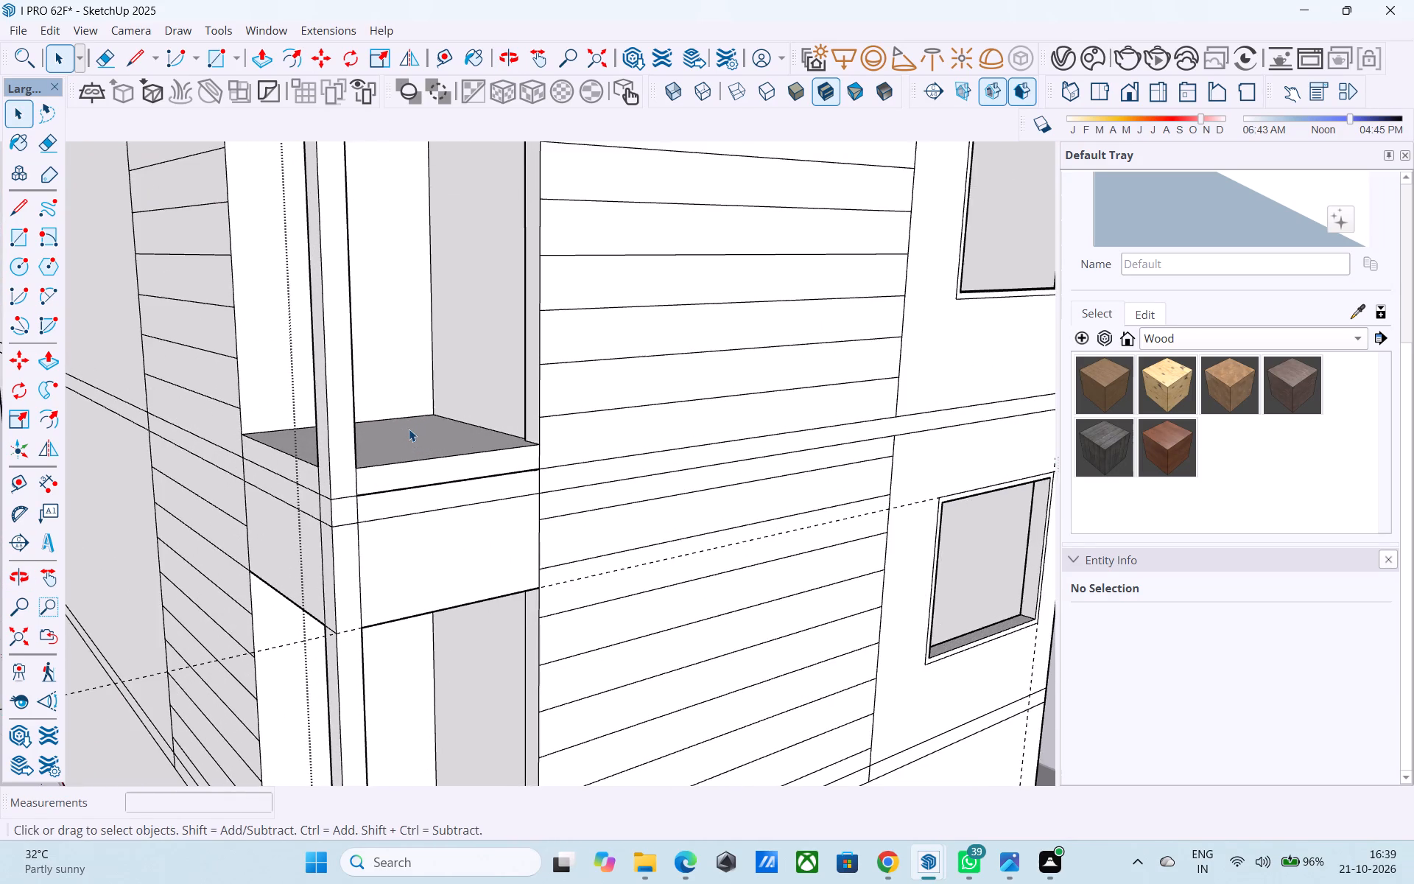
scroll(409, 429, "down", 13)
middle_click_drag(386, 345, 390, 408)
scroll(390, 346, "up", 3)
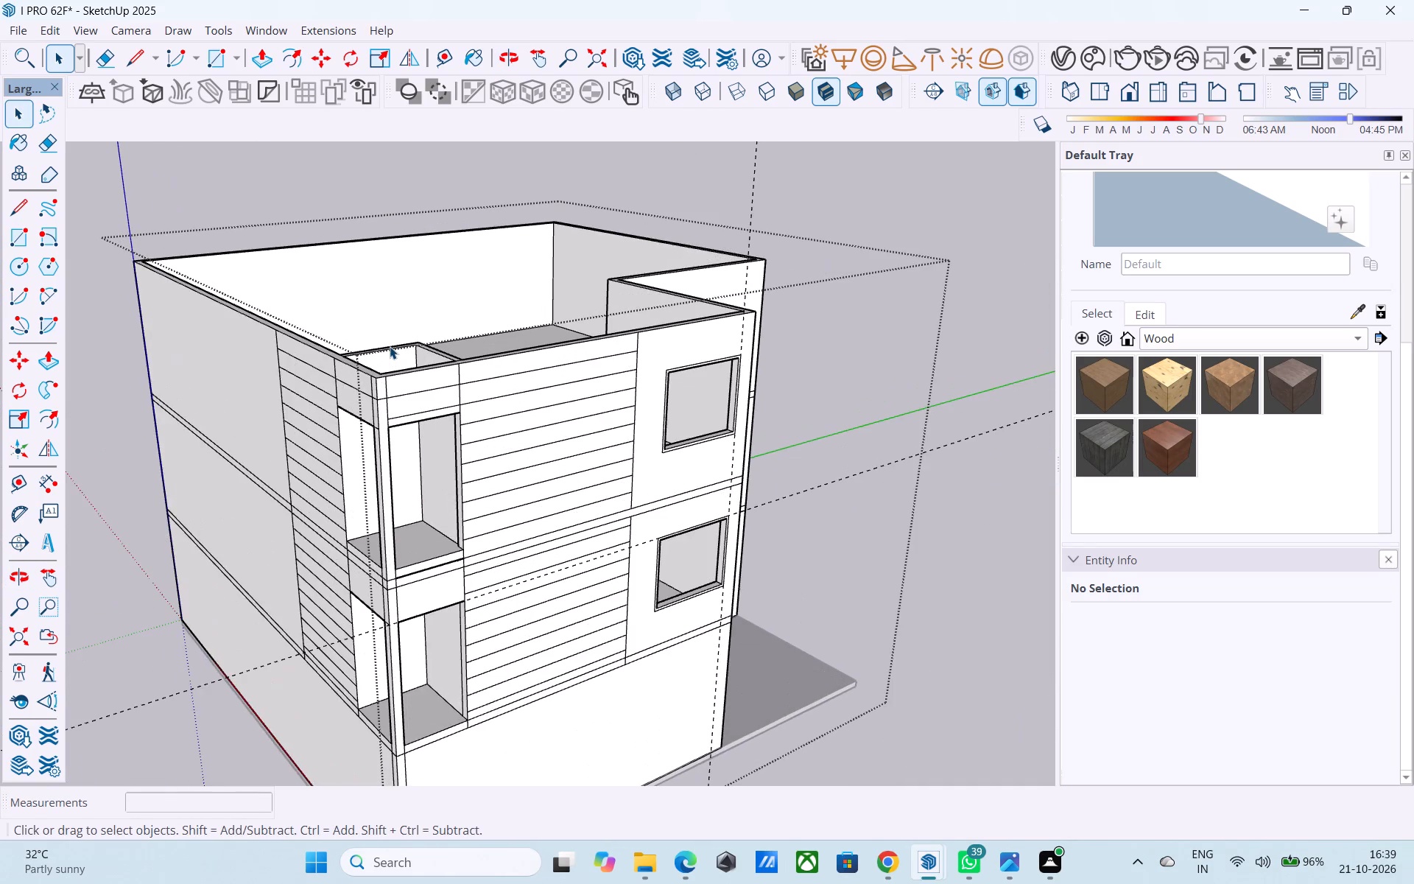
scroll(390, 346, "down", 5)
middle_click_drag(390, 345, 267, 343)
scroll(370, 463, "down", 1)
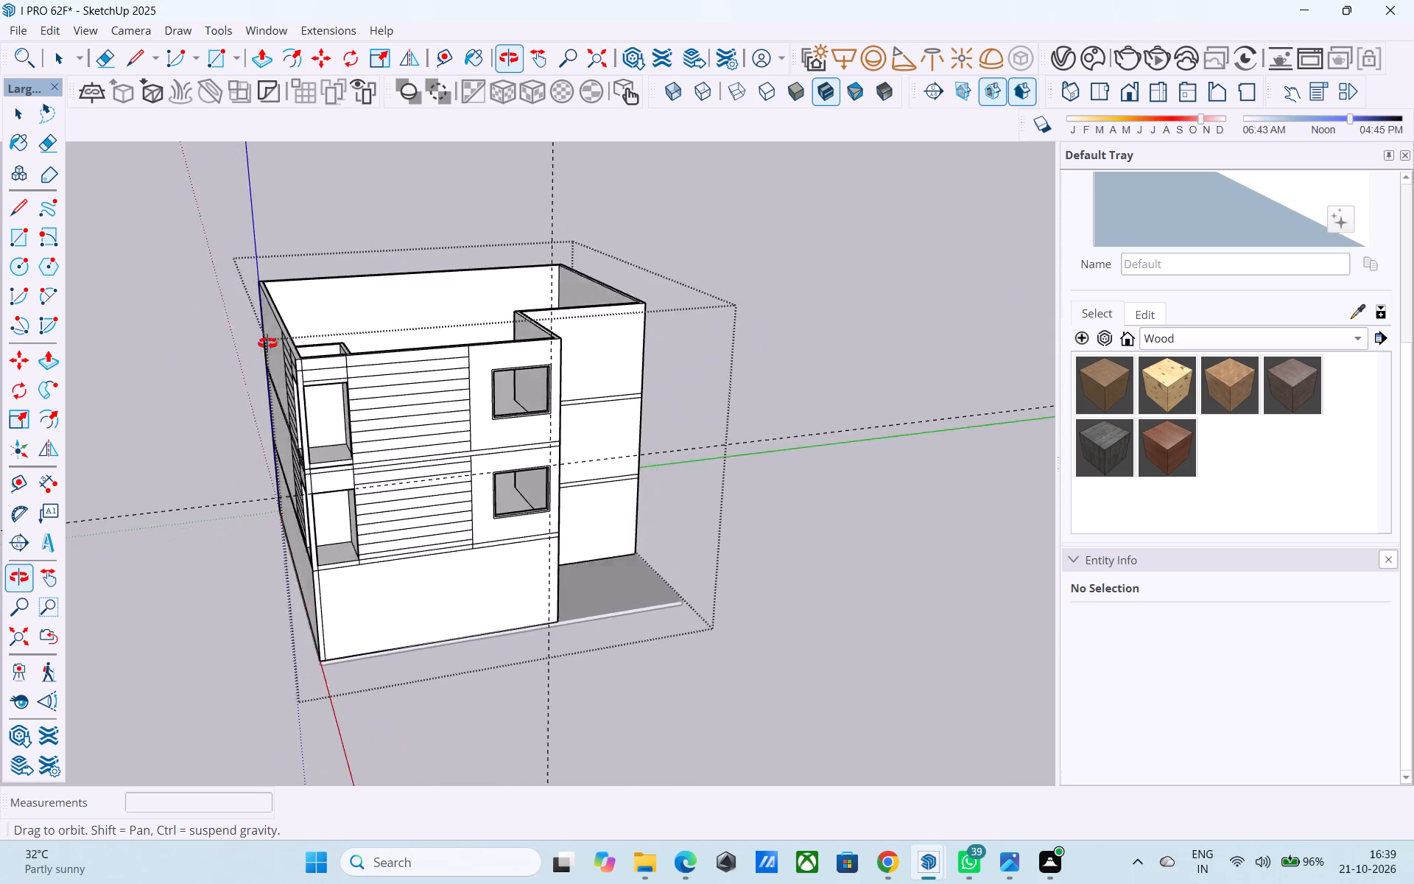
middle_click_drag(267, 343, 201, 284)
middle_click_drag(453, 329, 684, 604)
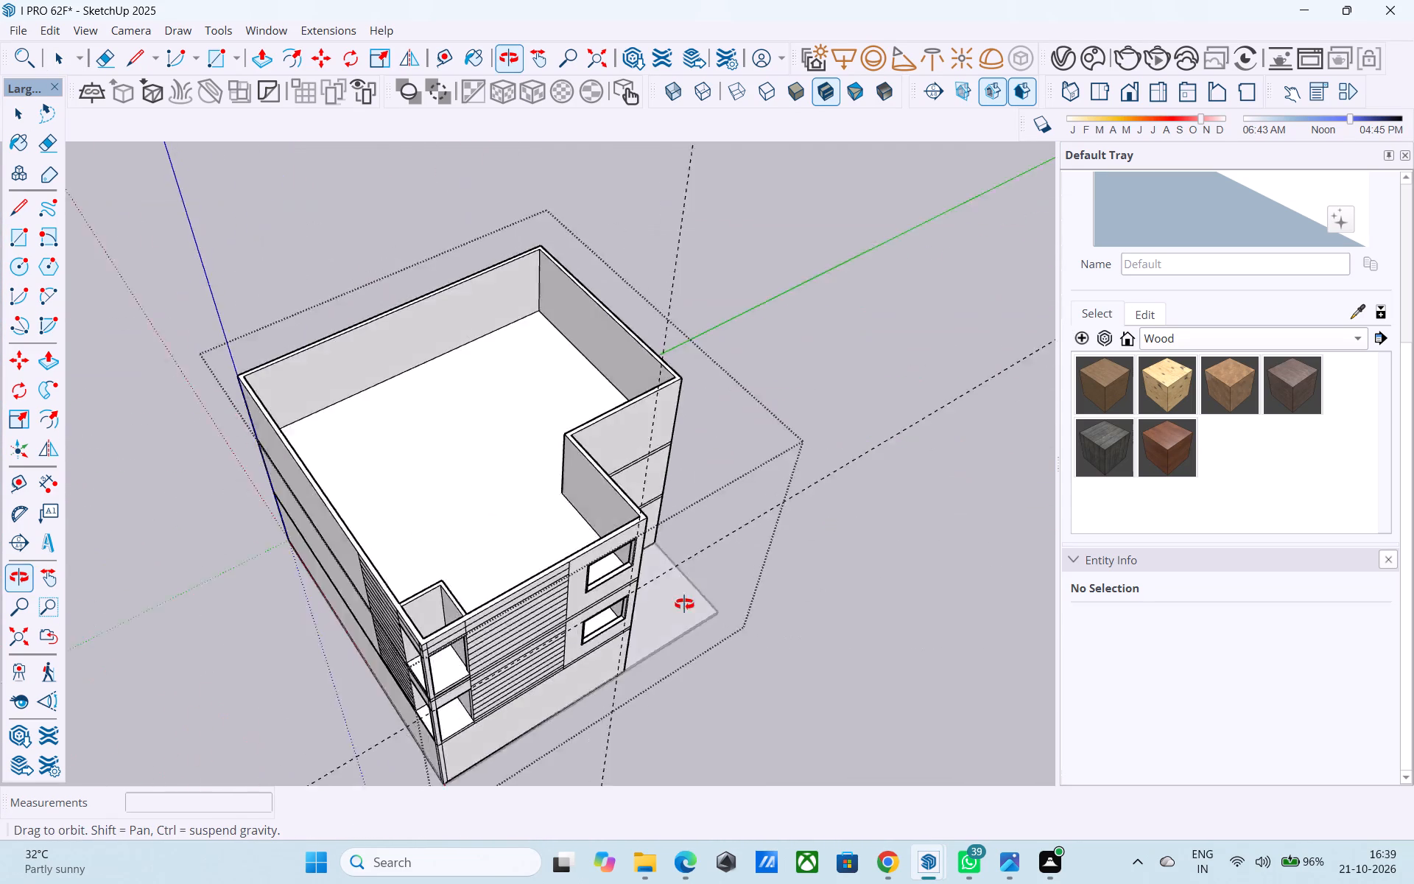
middle_click_drag(684, 604, 786, 556)
middle_click_drag(801, 551, 931, 525)
middle_click_drag(580, 445, 120, 476)
middle_click_drag(440, 415, 138, 393)
Draw a vertical line from floor to top edge near the middle of the top-floor wall opposite the window wall.
scroll(250, 298, "up", 4)
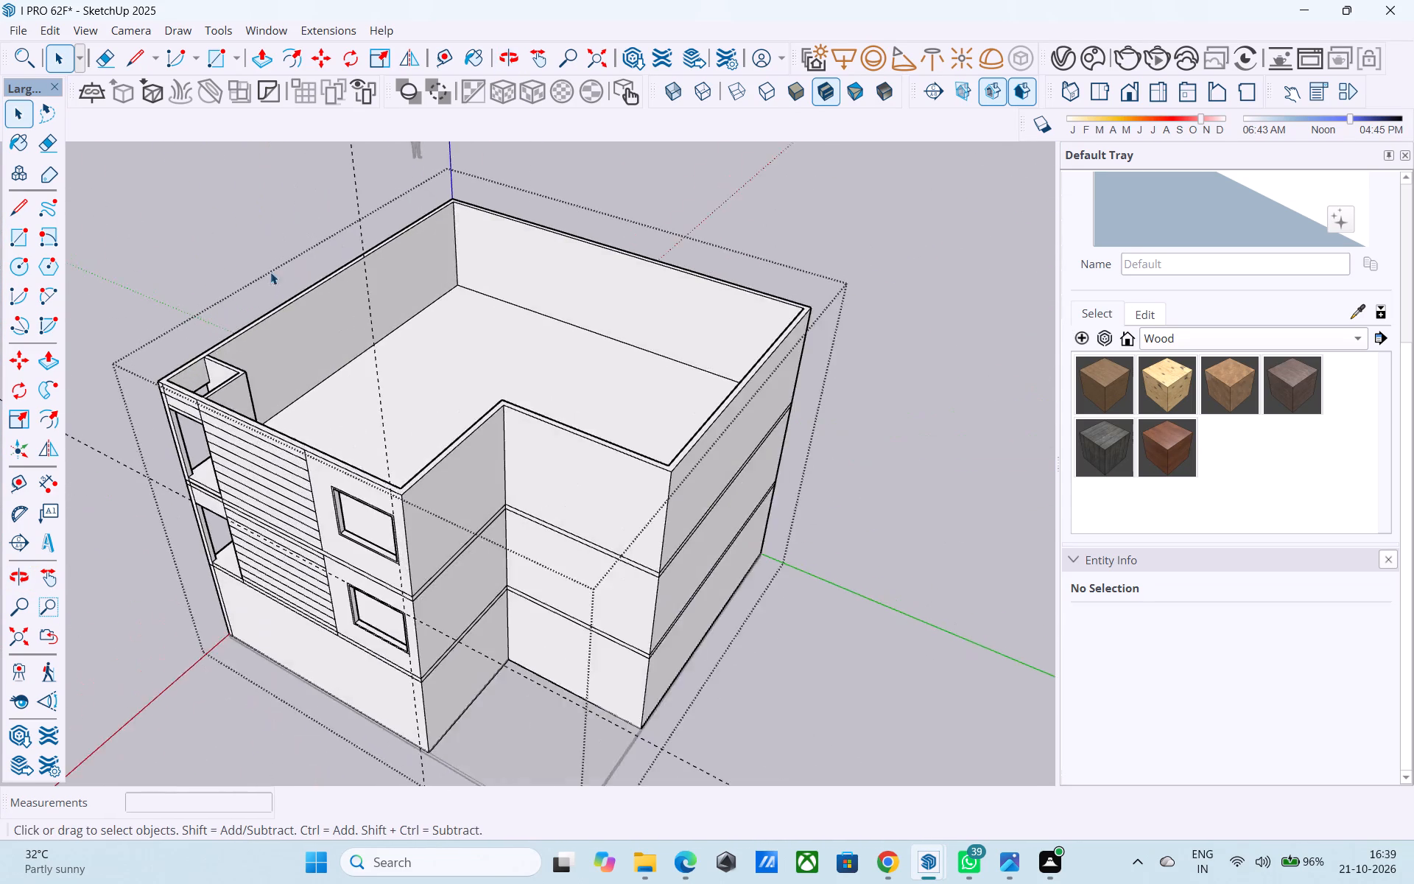
scroll(270, 272, "up", 1)
scroll(384, 277, "up", 4)
middle_click_drag(383, 277, 544, 351)
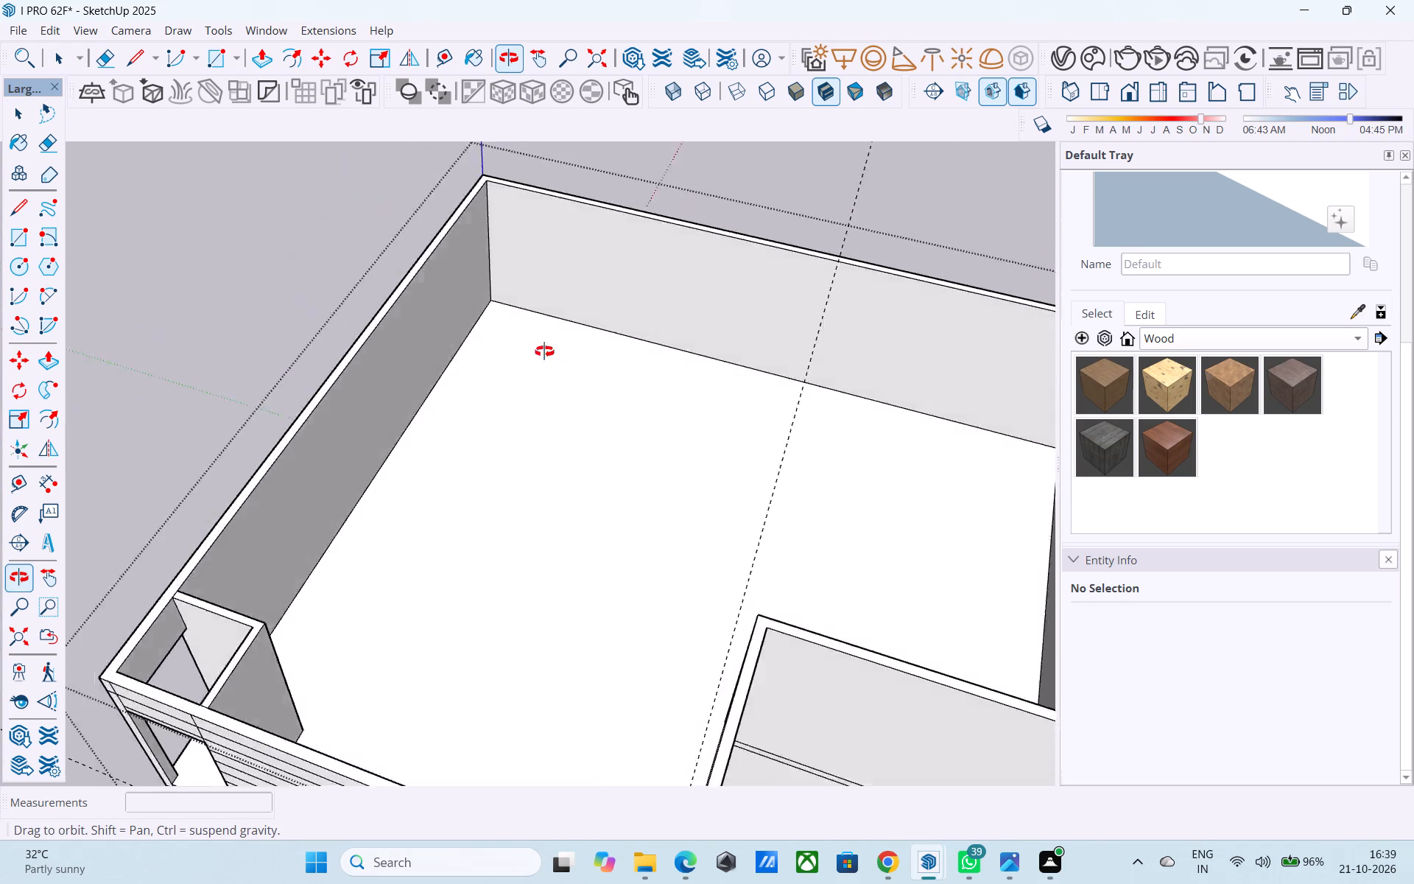
middle_click_drag(544, 351, 611, 359)
scroll(695, 330, "up", 1)
scroll(340, 284, "down", 5)
middle_click_drag(625, 288, 662, 300)
scroll(662, 301, "up", 5)
key("l")
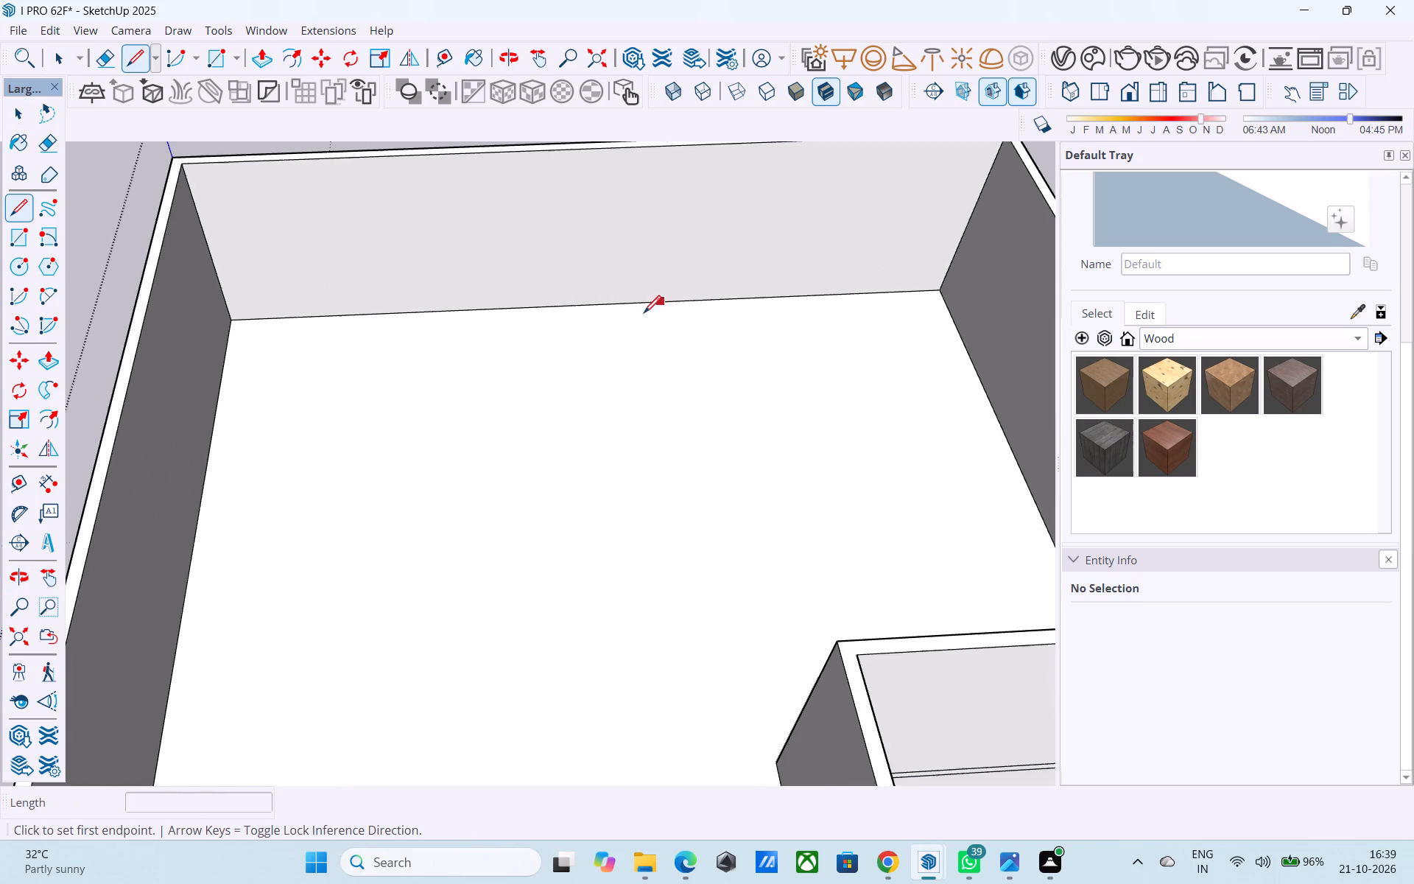
scroll(644, 315, "up", 1)
left_click(581, 305)
scroll(581, 304, "down", 7)
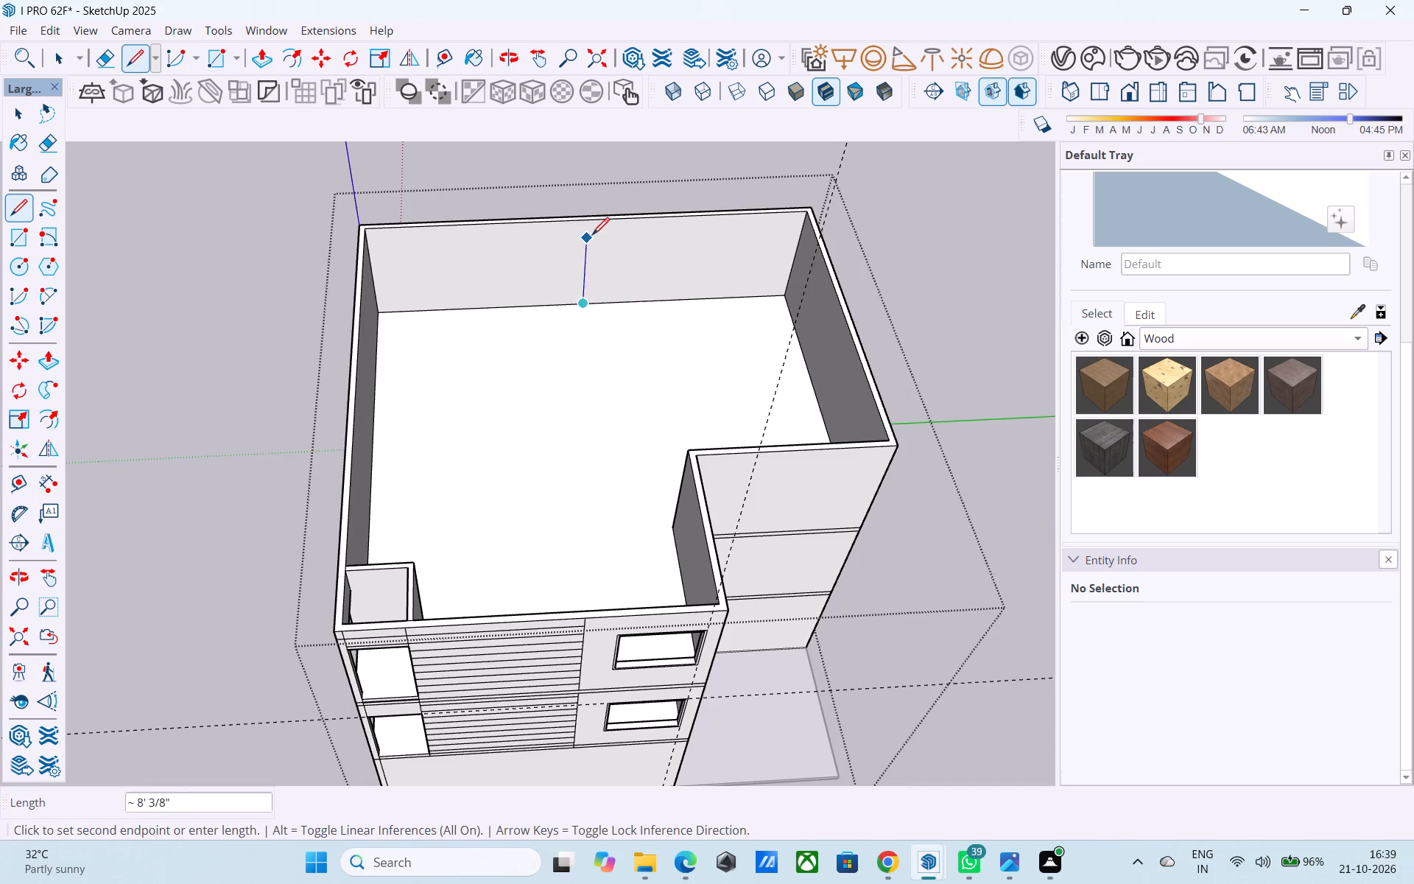
left_click(586, 225)
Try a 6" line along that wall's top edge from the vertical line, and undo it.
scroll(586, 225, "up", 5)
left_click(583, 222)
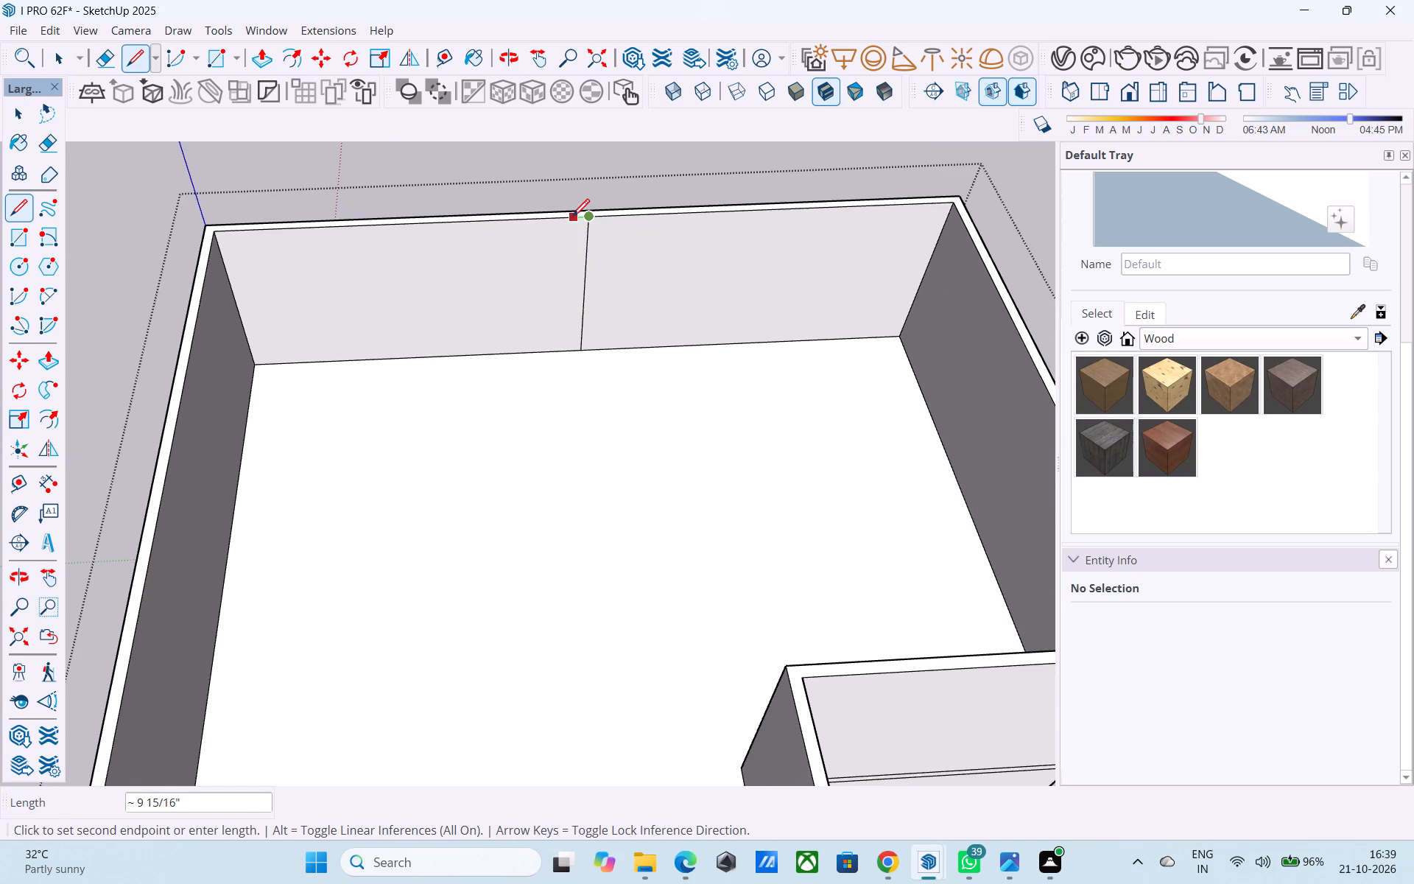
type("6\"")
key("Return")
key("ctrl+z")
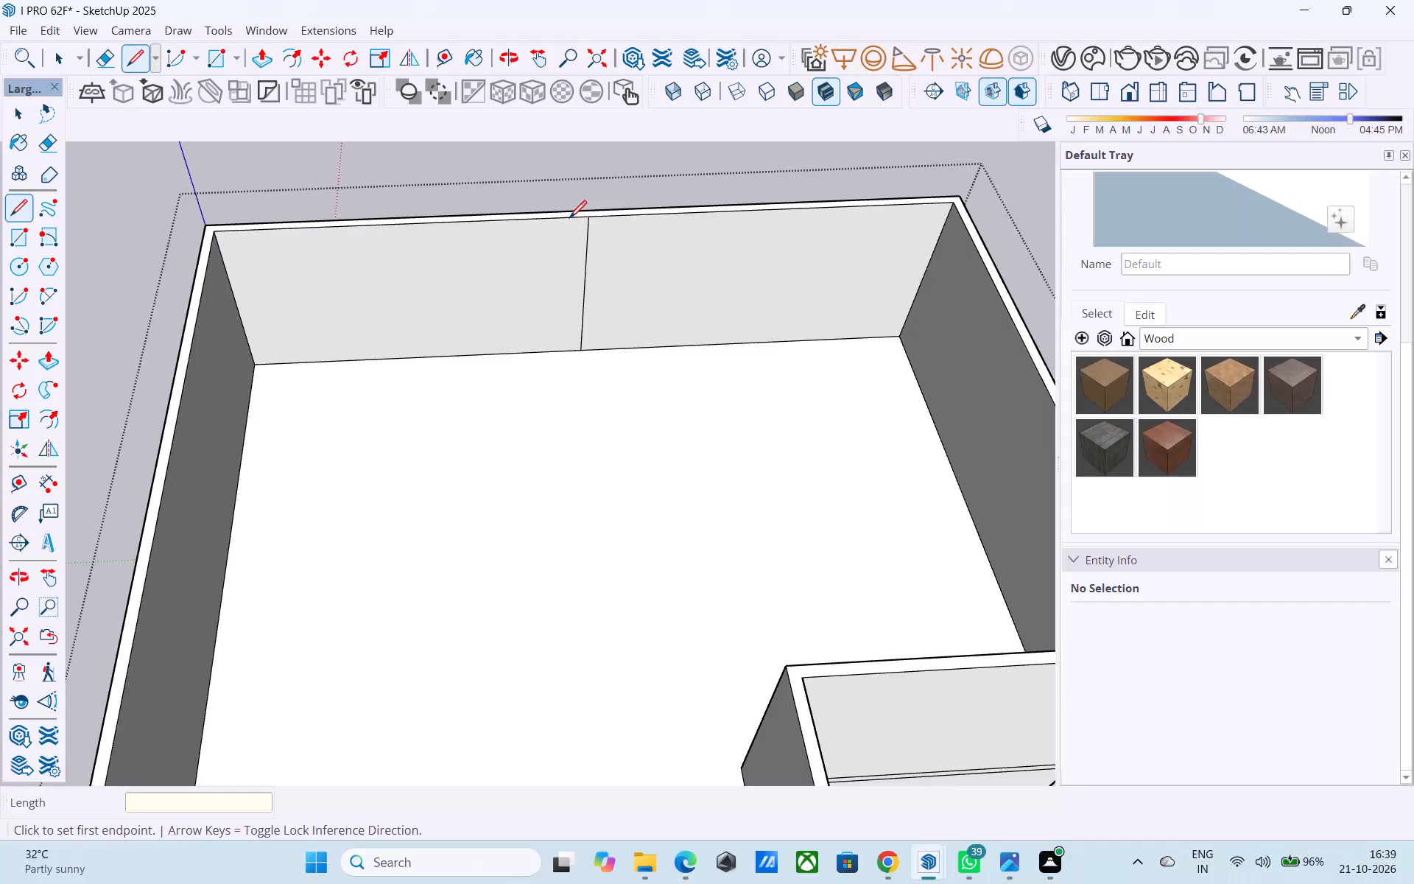
Mark 6" along the top edge beside the vertical line, delete the covering face, and draw a second vertical line down to the floor.
scroll(569, 220, "up", 3)
left_click(590, 216)
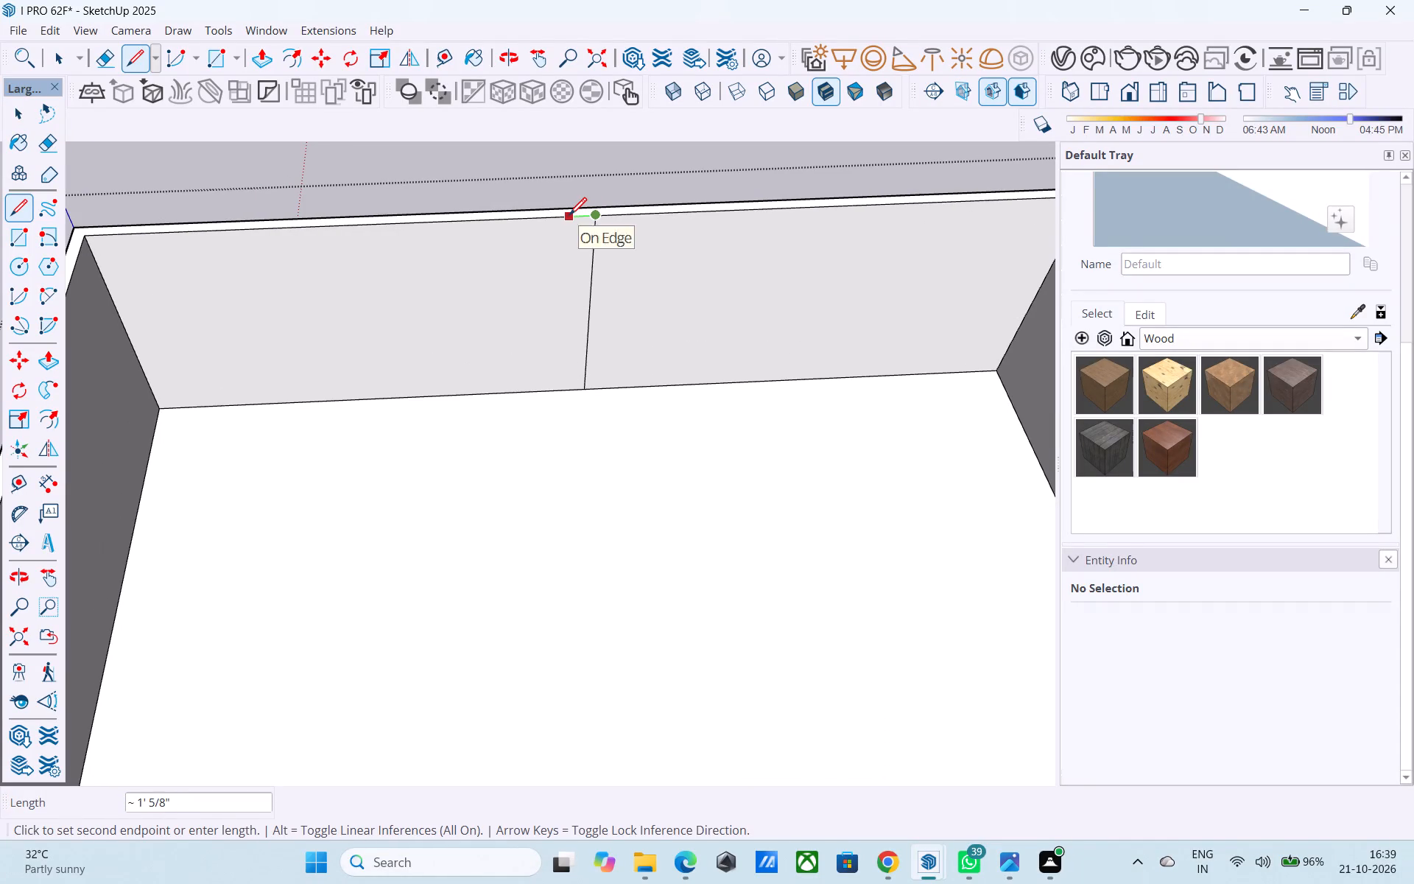
left_click(577, 217)
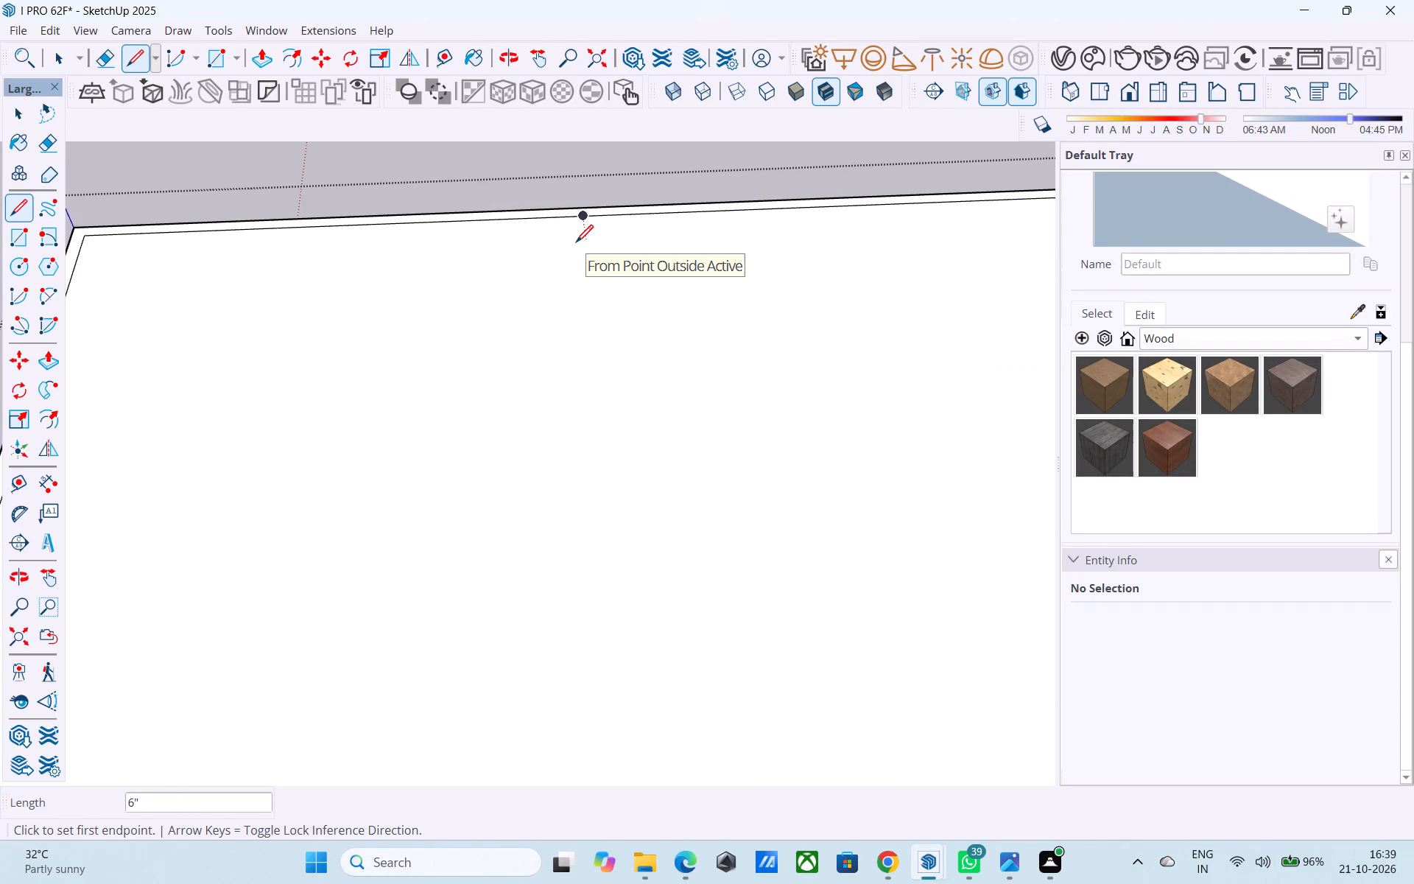
key("space")
left_click(576, 244)
key("Delete")
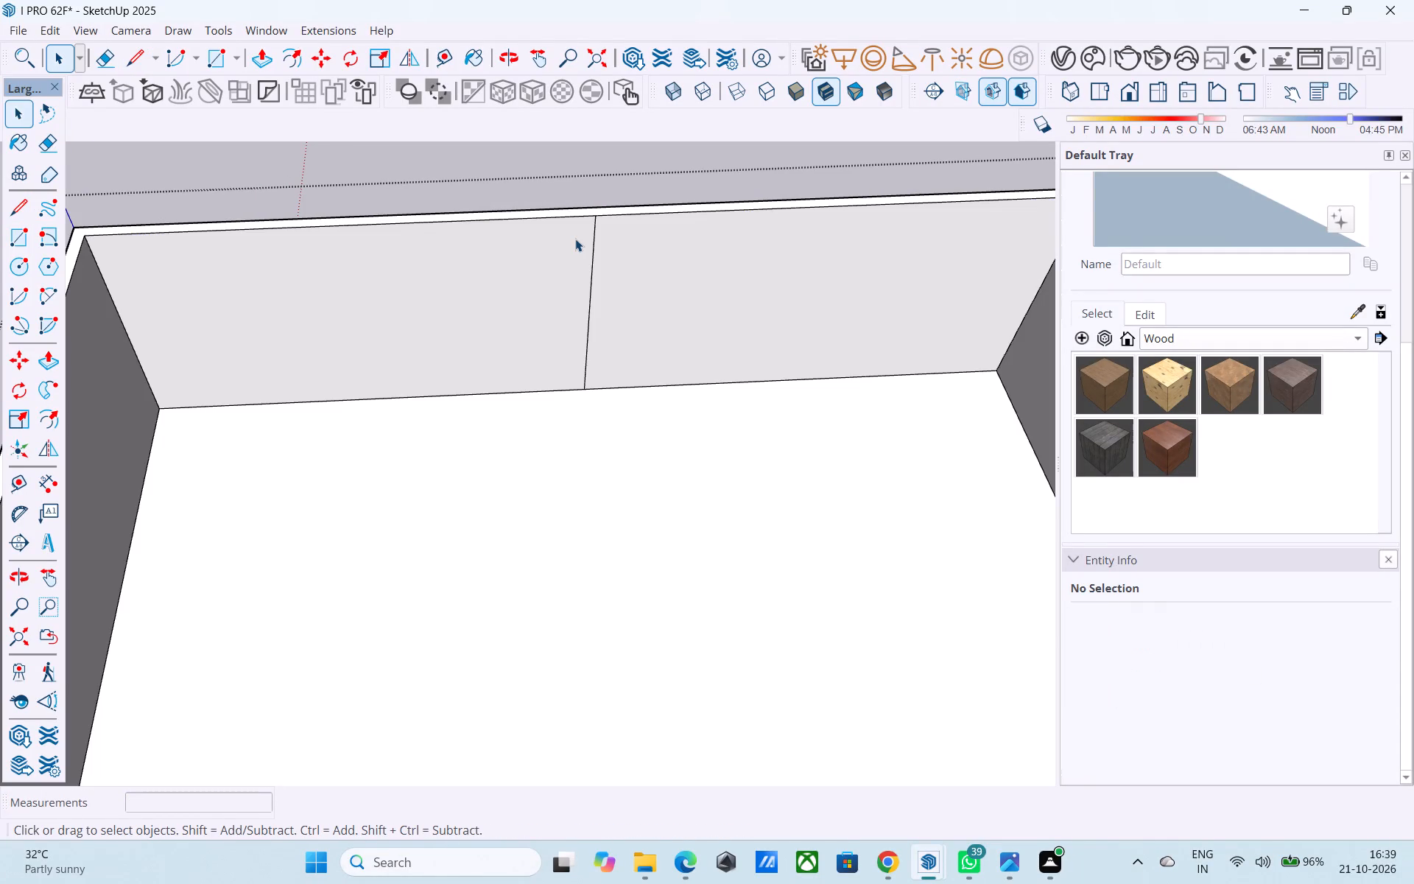
key("l")
left_click(583, 216)
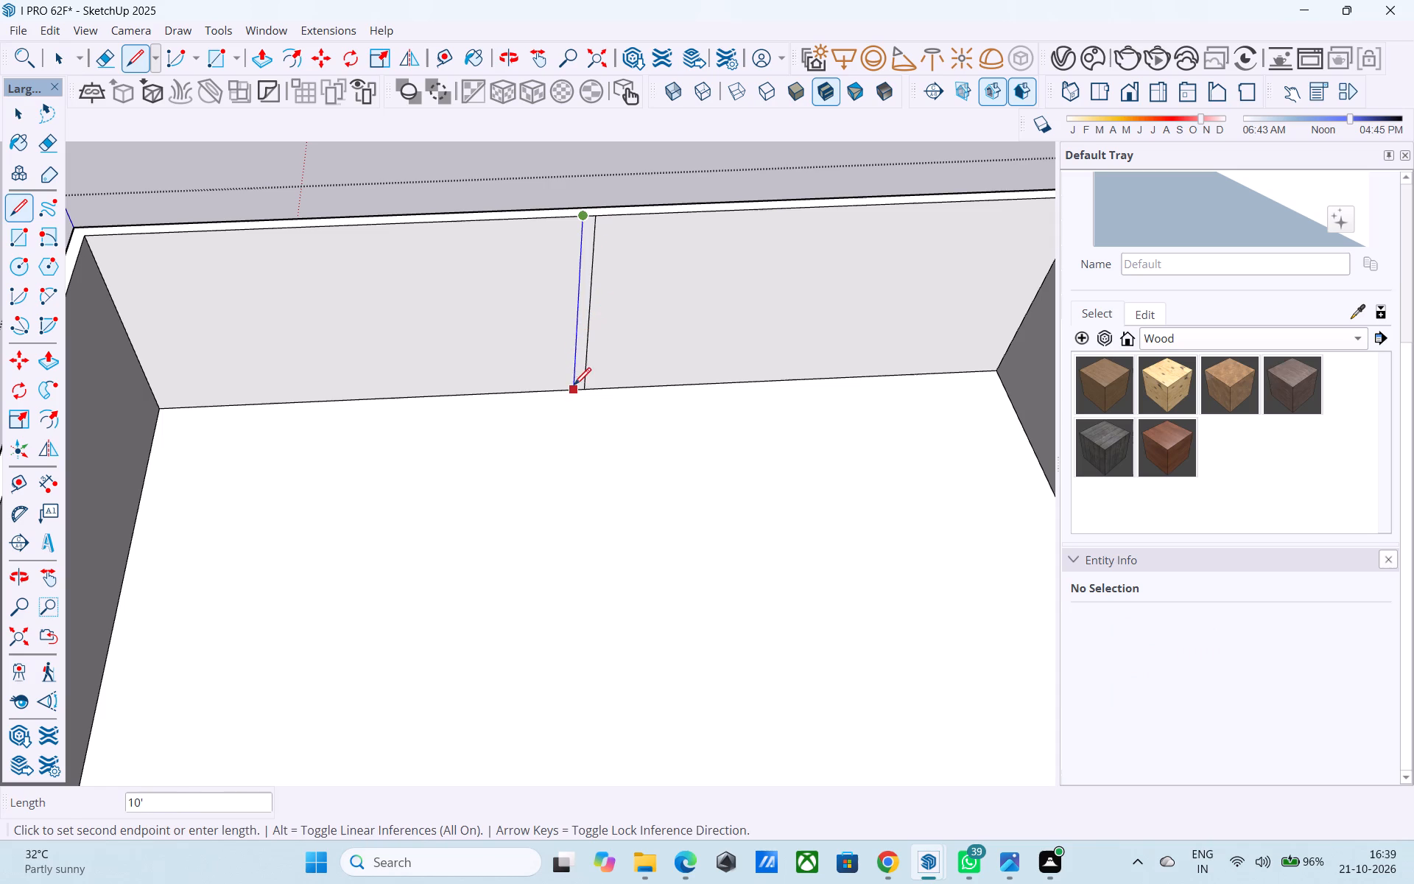
left_click(574, 387)
Push/Pull the narrow strip between the two vertical lines 12' into the floor area to form a partition wall.
scroll(572, 322, "down", 5)
key("space")
left_click(581, 287)
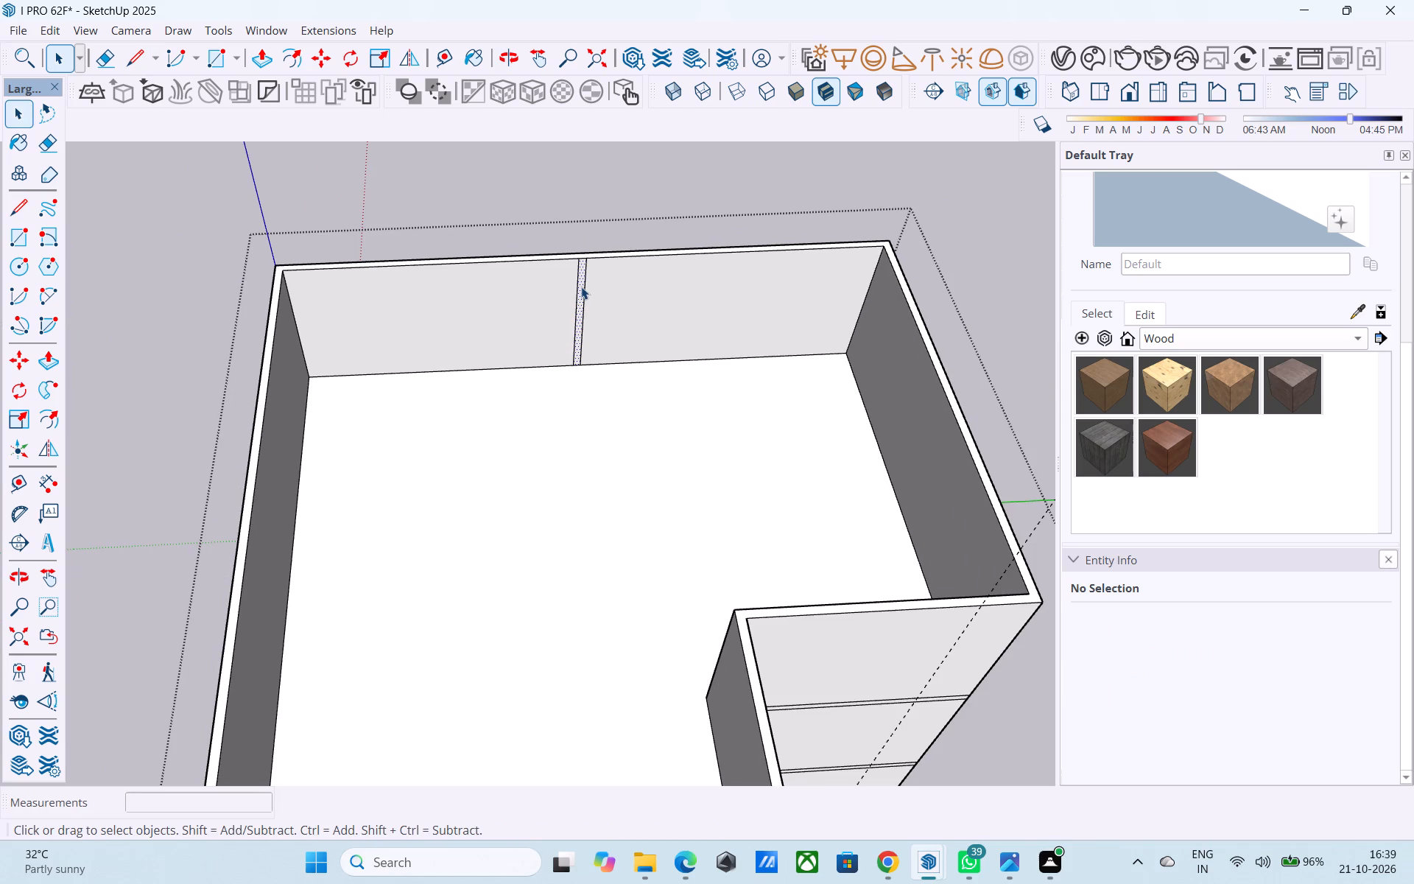
key("p")
left_click(581, 287)
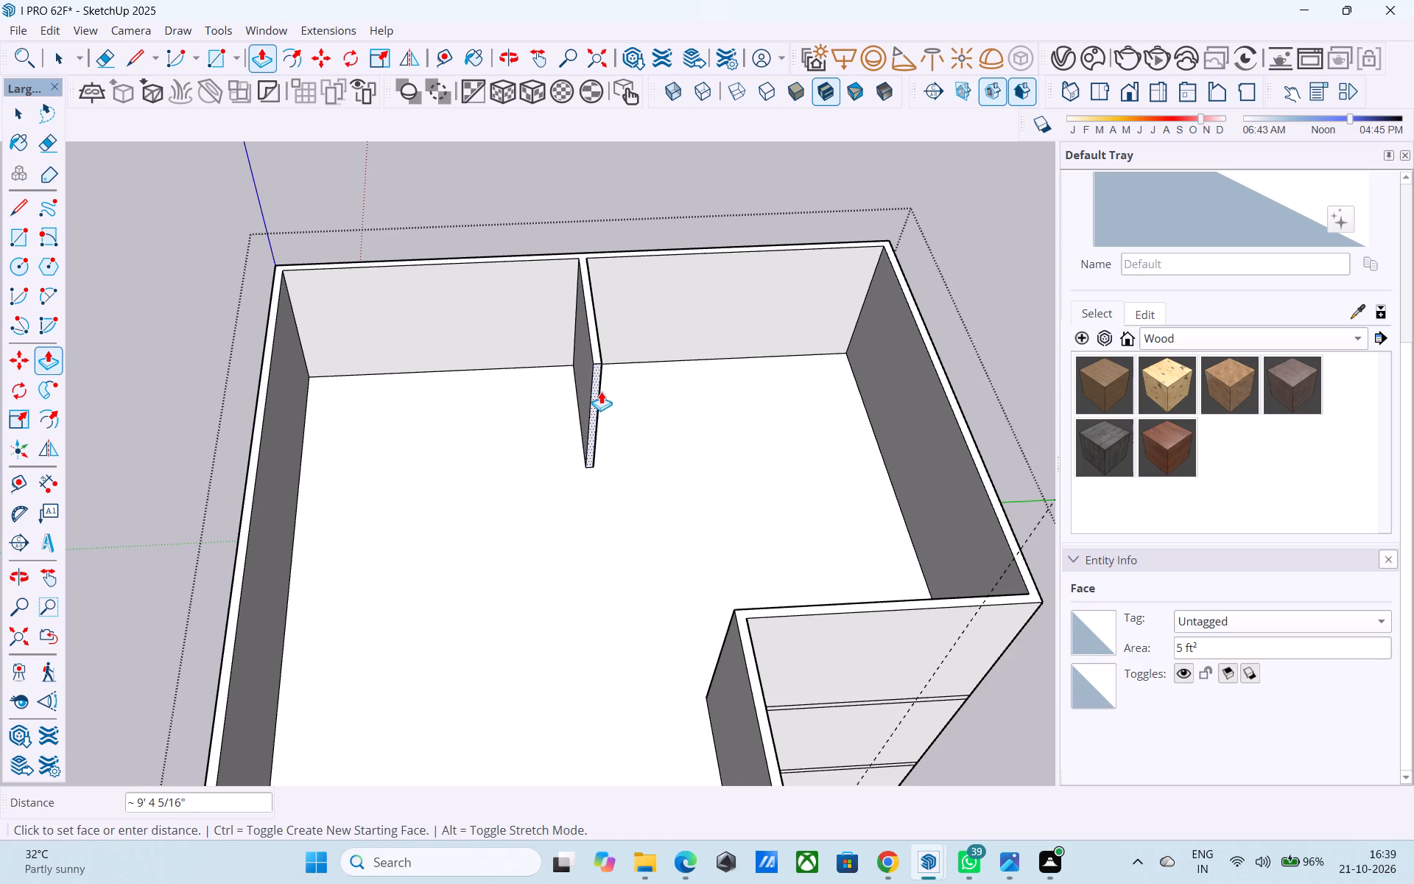
type("12'")
key("Return")
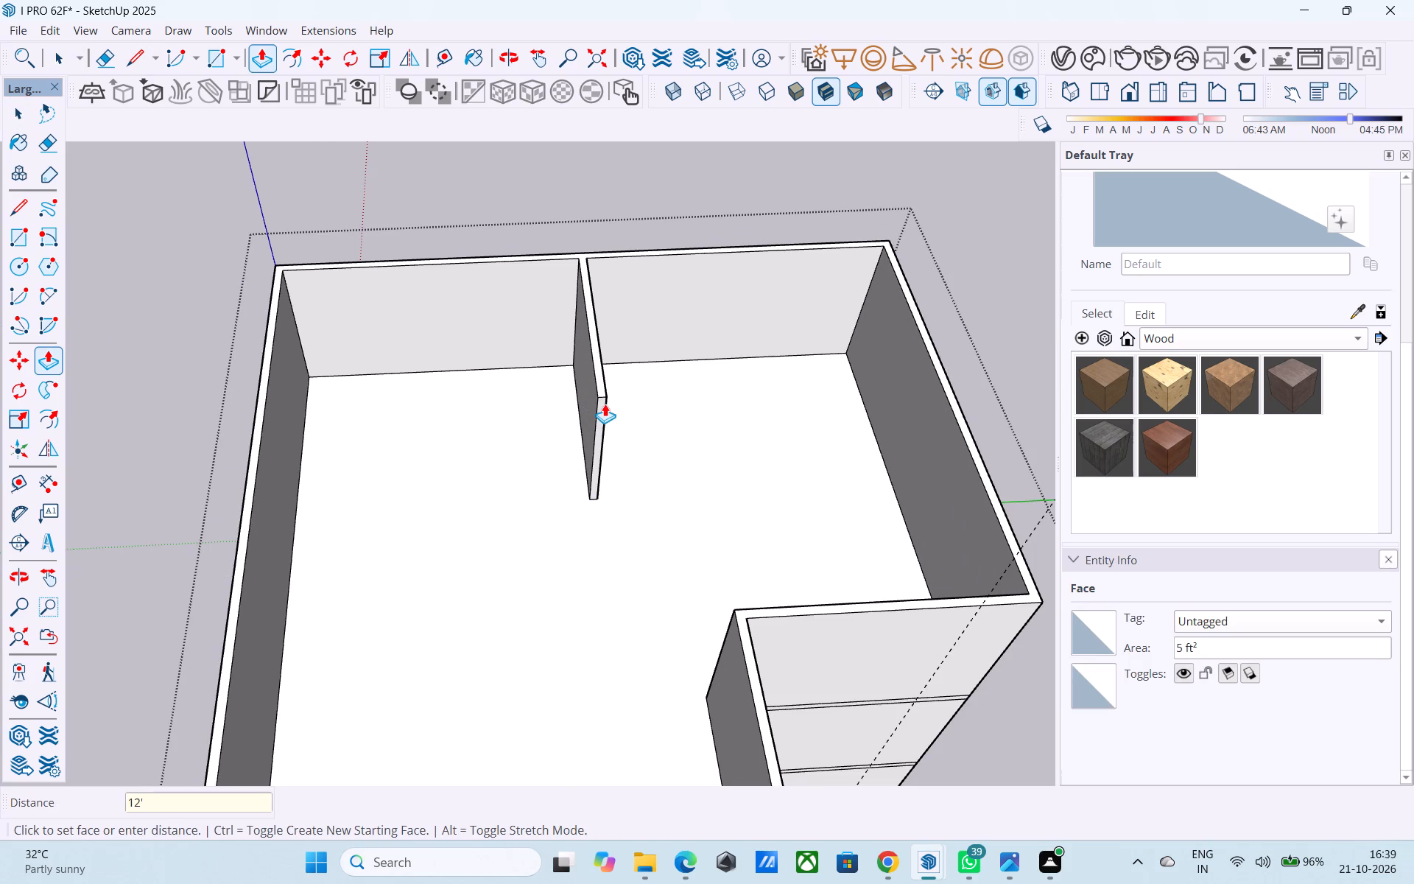
Examine the partition wall and the rest of the top-floor layout from several angles.
middle_click_drag(431, 385, 193, 333)
scroll(458, 319, "down", 5)
middle_click_drag(476, 329, 223, 350)
scroll(403, 354, "up", 5)
middle_click_drag(577, 345, 767, 351)
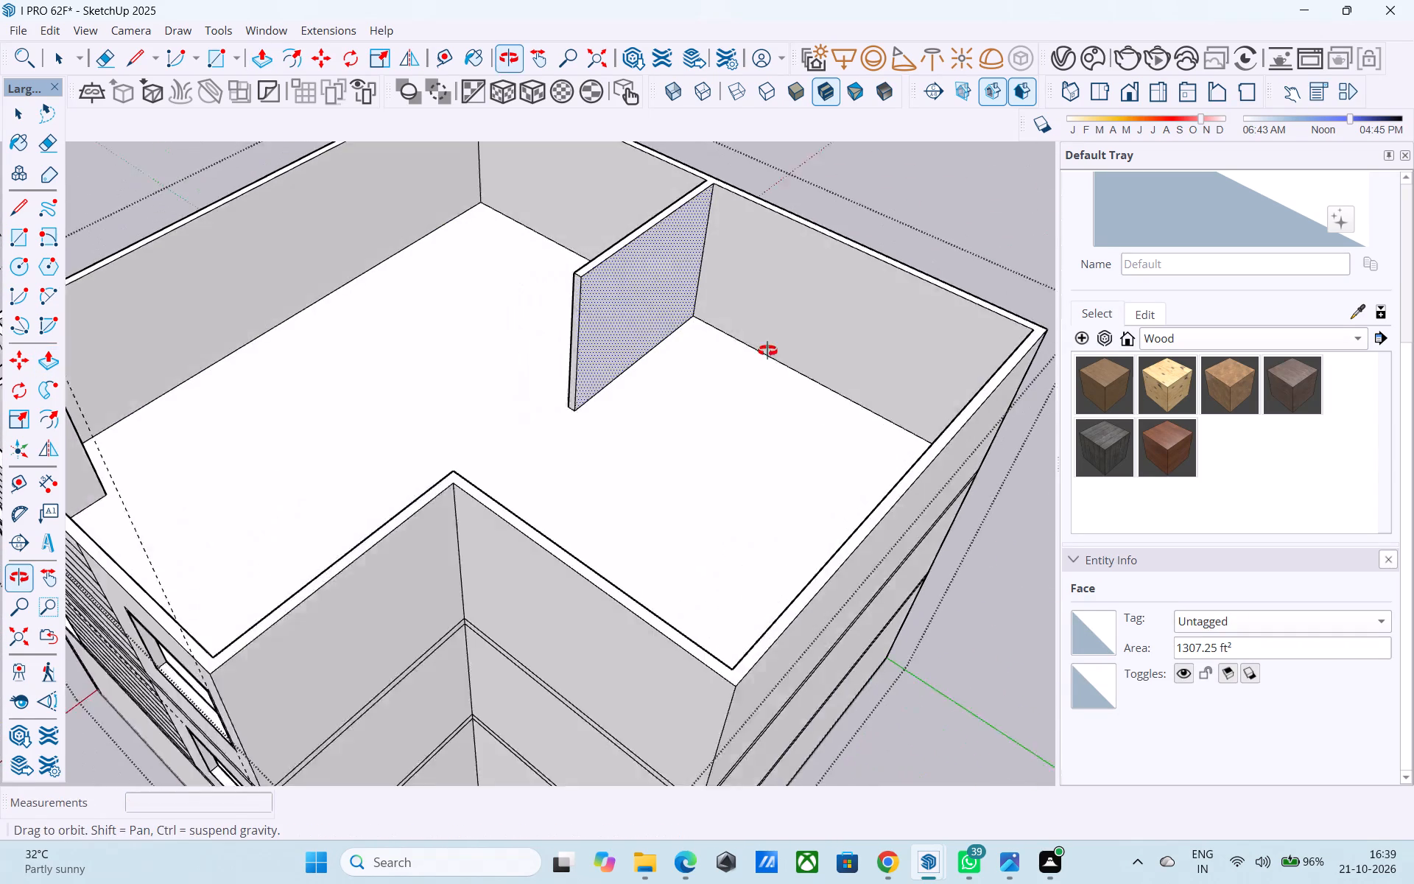
middle_click_drag(767, 351, 770, 350)
scroll(594, 326, "down", 4)
middle_click_drag(513, 340, 248, 351)
scroll(406, 284, "up", 4)
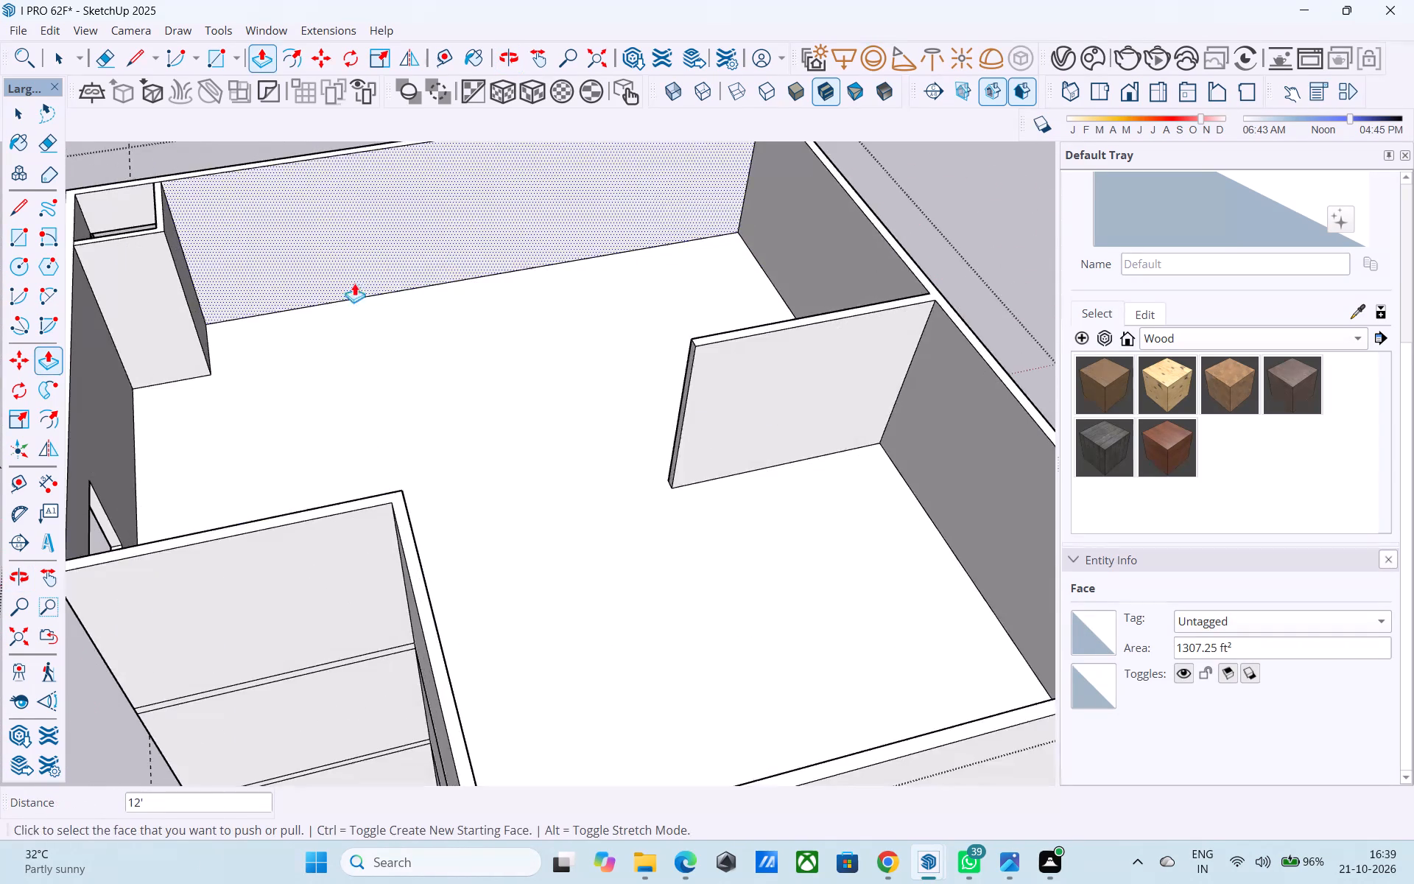
scroll(346, 309, "down", 4)
middle_click_drag(312, 426, 385, 513)
middle_click_drag(303, 486, 191, 437)
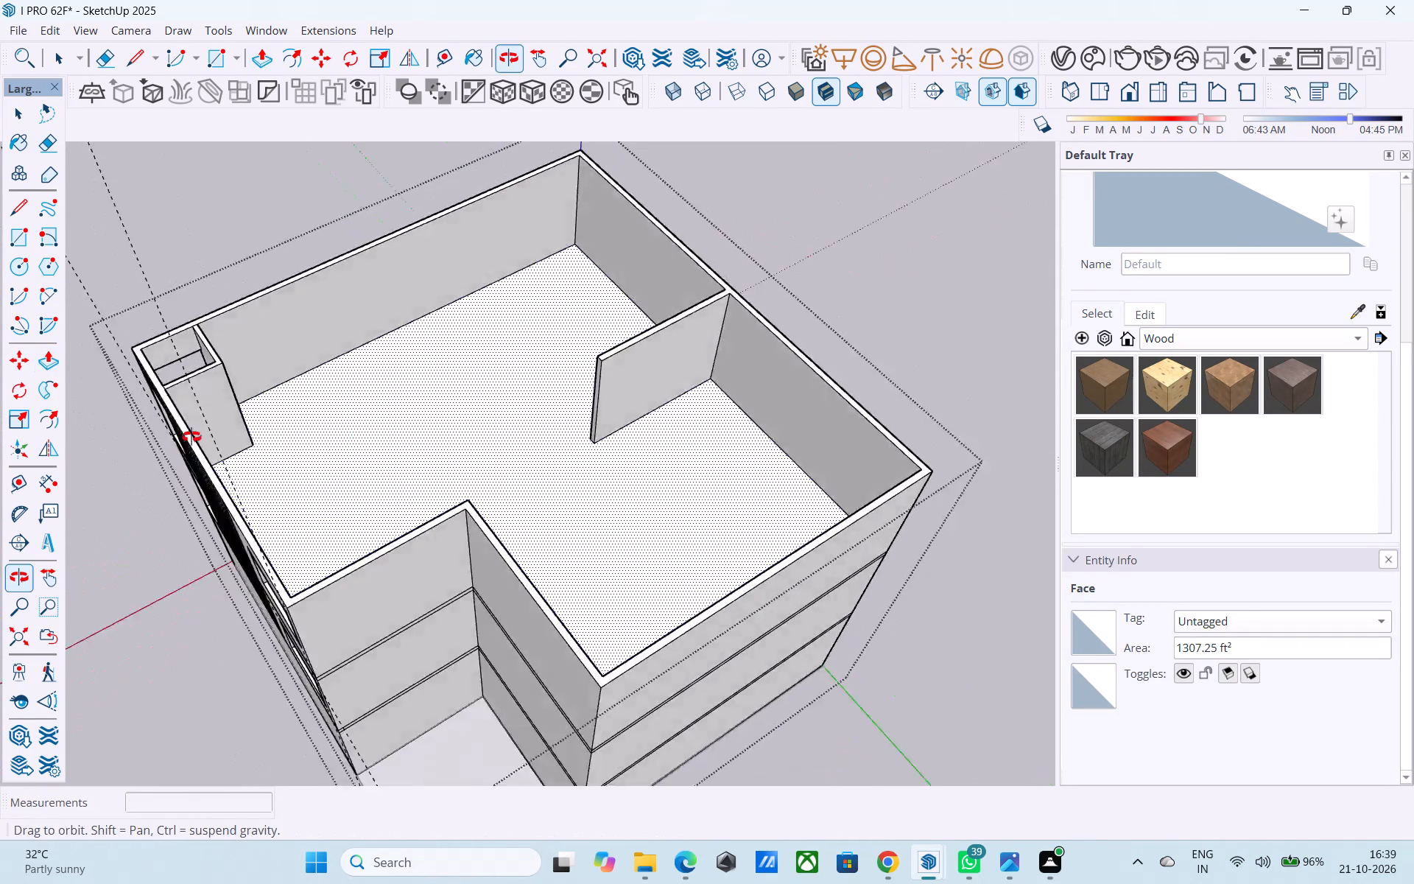
middle_click_drag(191, 437, 115, 419)
scroll(379, 401, "down", 2)
scroll(390, 417, "up", 1)
scroll(390, 418, "down", 3)
middle_click_drag(358, 446, 13, 427)
middle_click_drag(237, 295, 140, 485, "shift")
scroll(293, 407, "up", 8)
key("space")
Draw a 12' line along the window wall's inner top edge from the corner shaft's outer corner, and delete the large covering face.
middle_click_drag(288, 407, 254, 405)
scroll(324, 410, "up", 4)
scroll(332, 415, "down", 5)
middle_click_drag(332, 415, 373, 485)
key("l")
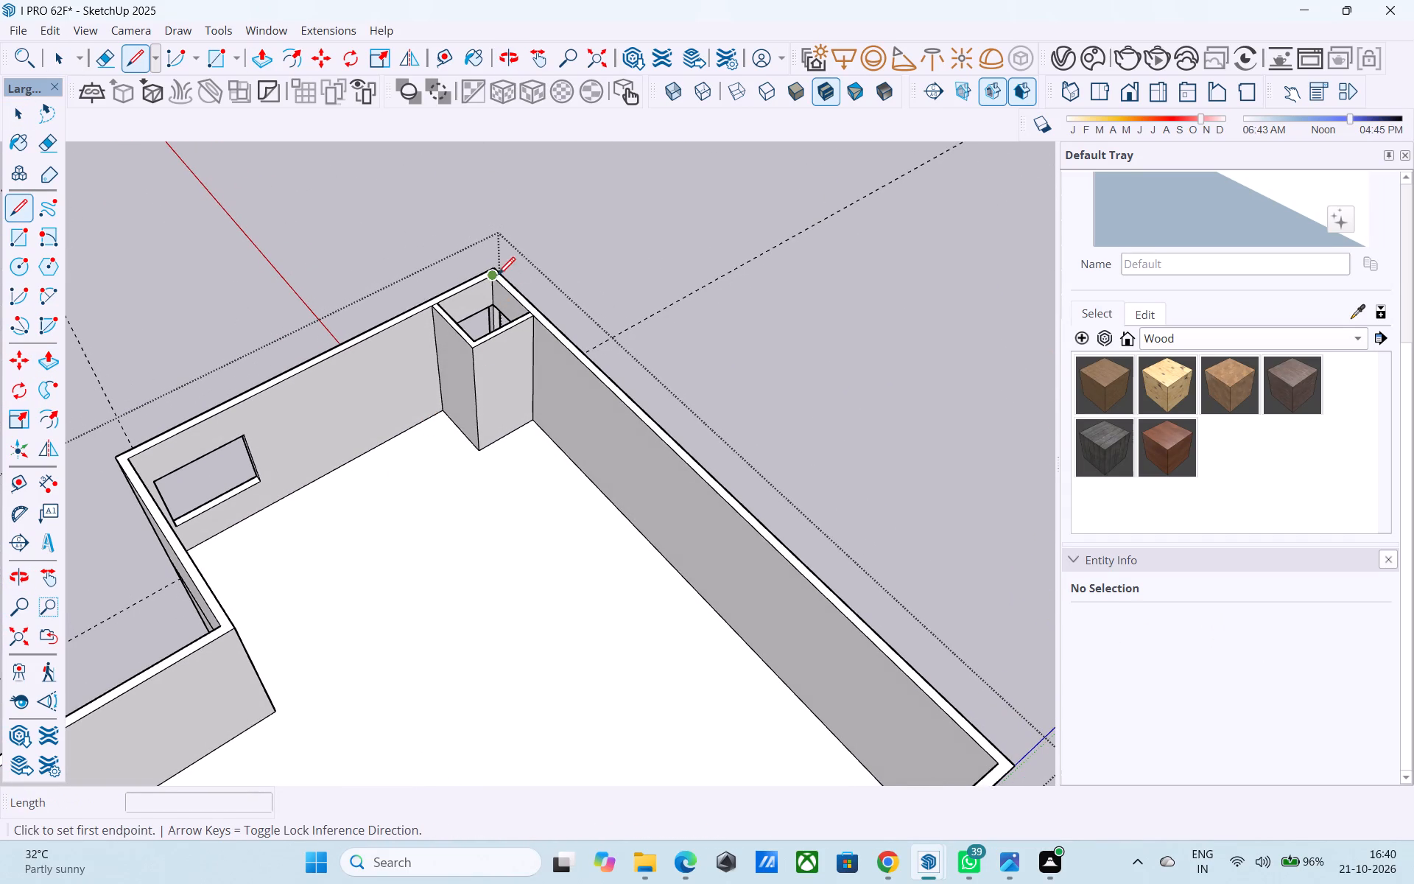
left_click(498, 276)
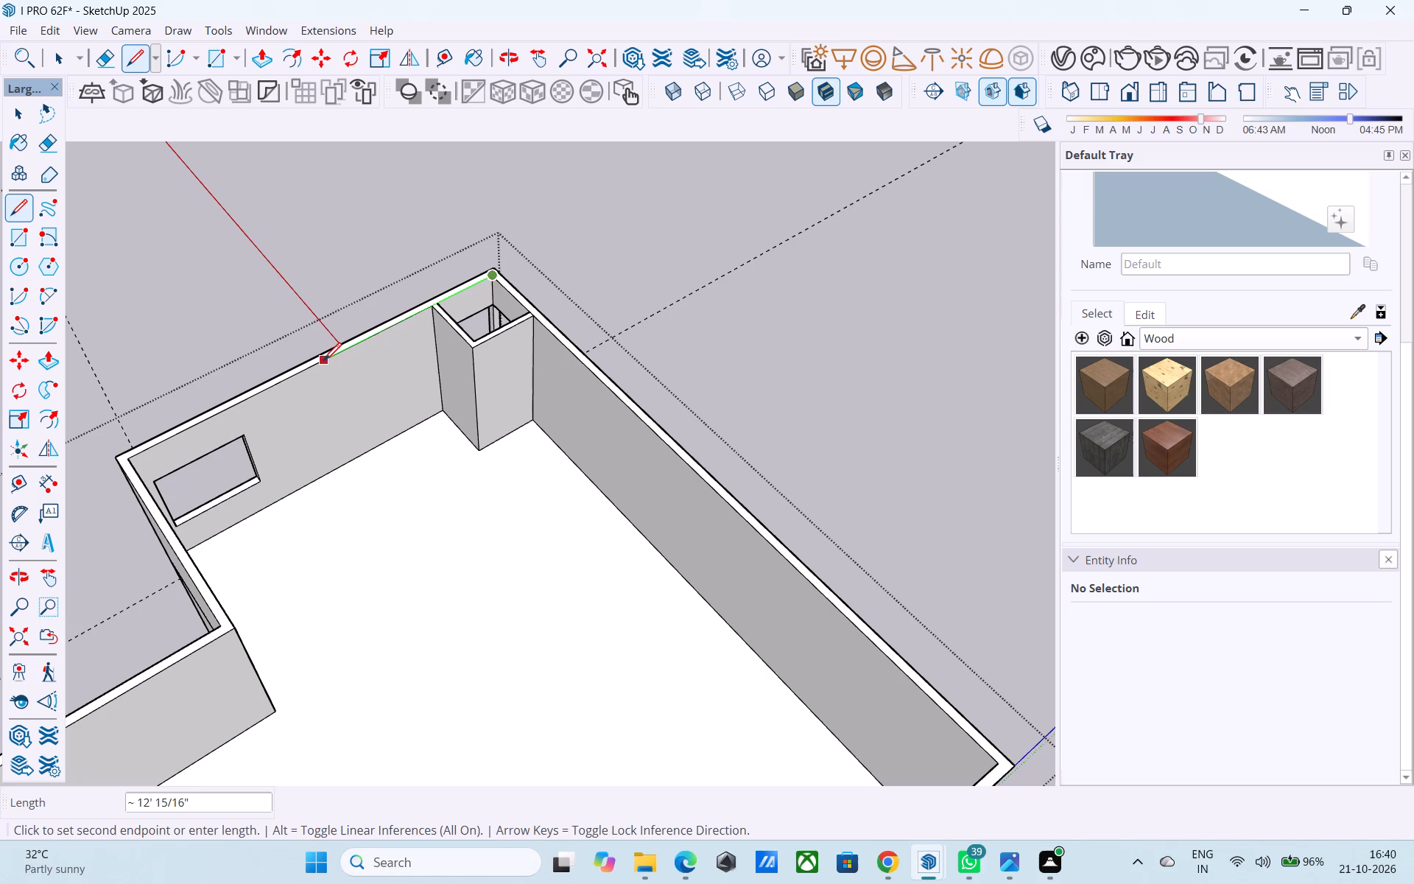
scroll(324, 362, "up", 6)
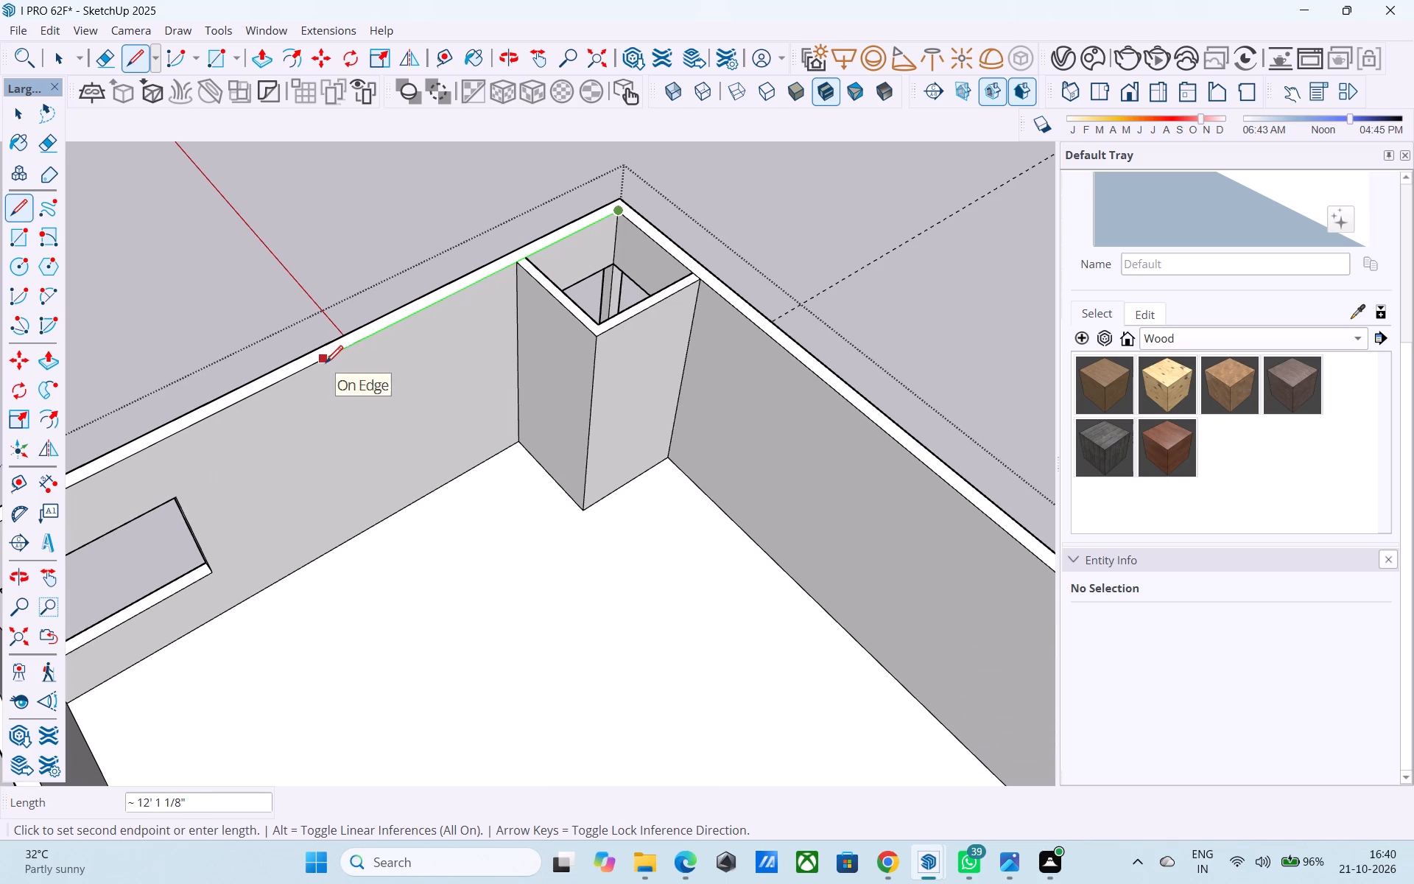
type("12'")
key("Return")
key("space")
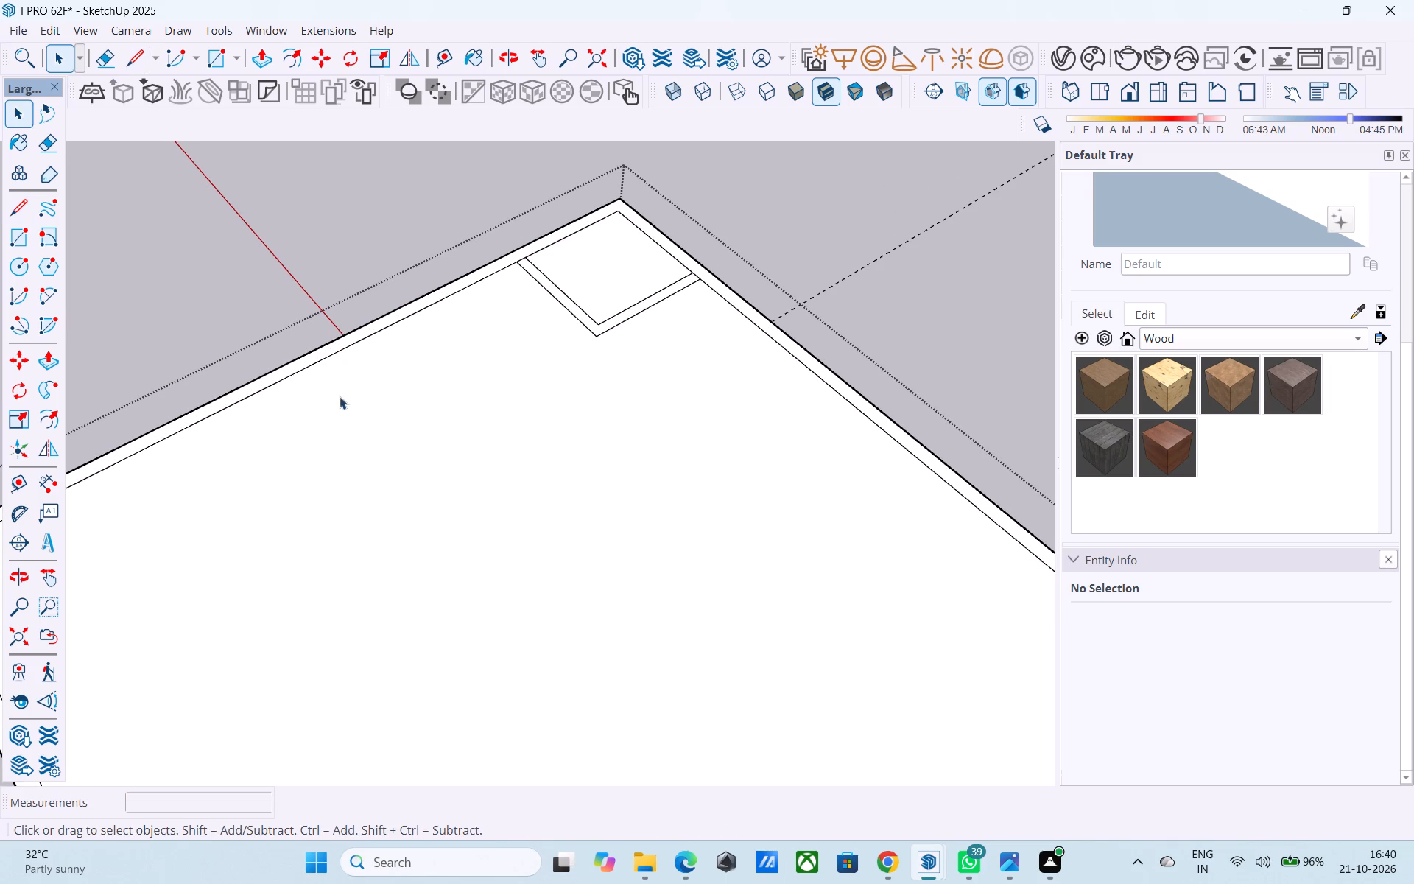
left_click(381, 494)
key("Delete")
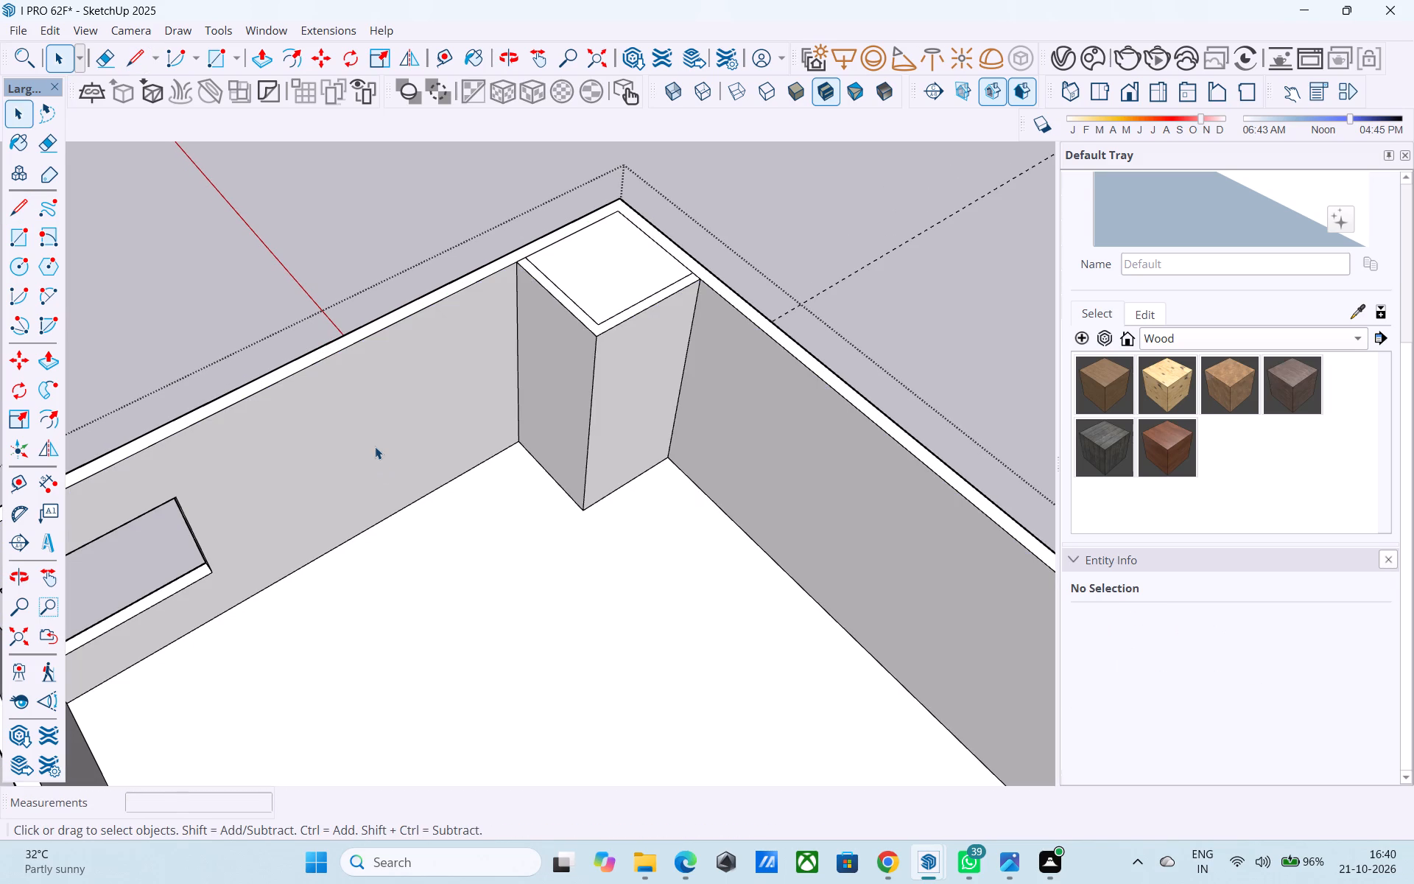
Measure along the top edge to the 12' mark and draw a vertical line from it down to the floor.
key("t")
left_click(616, 214)
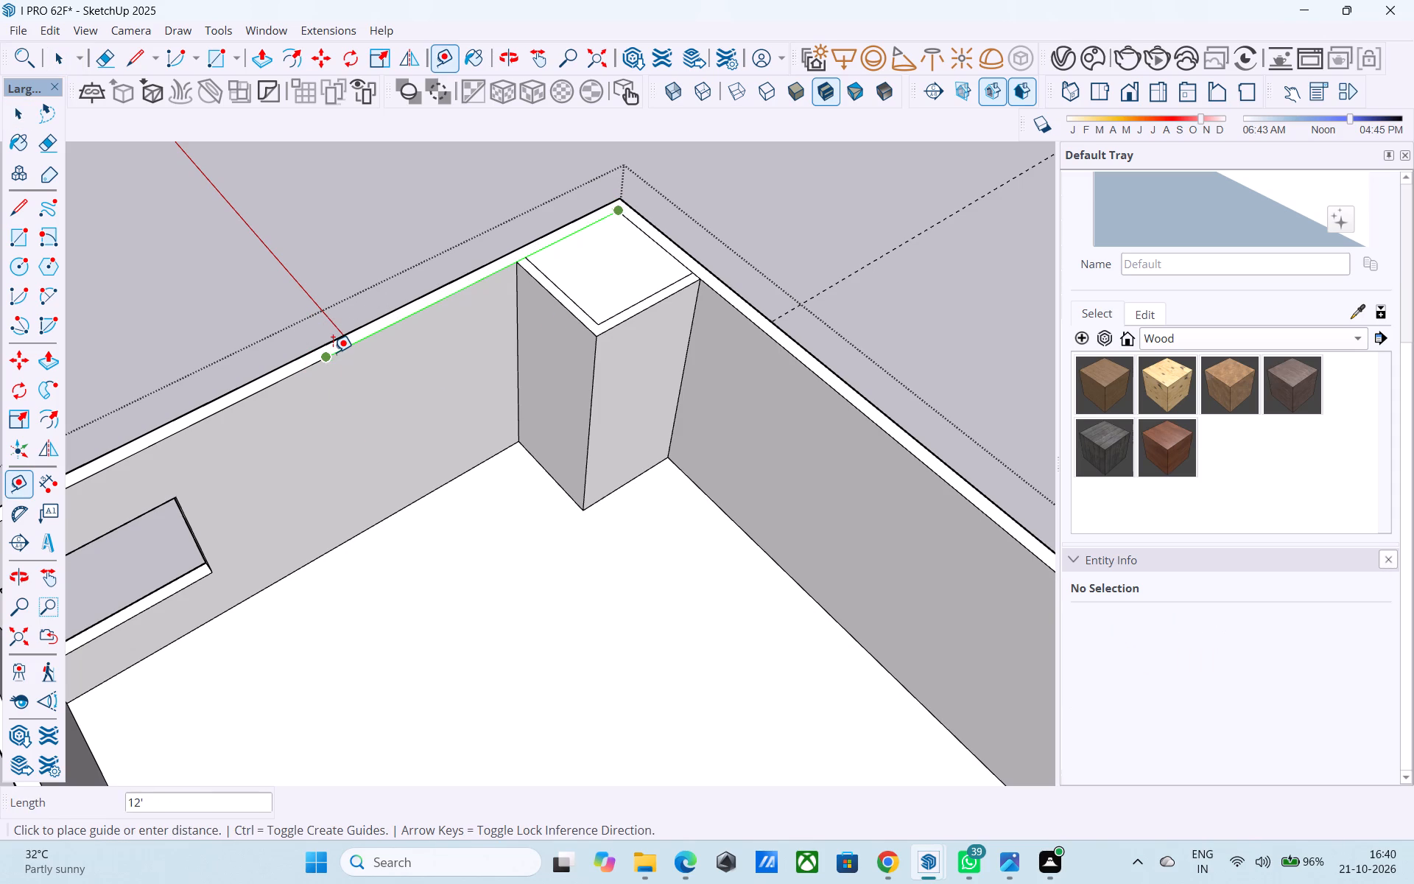
key("l")
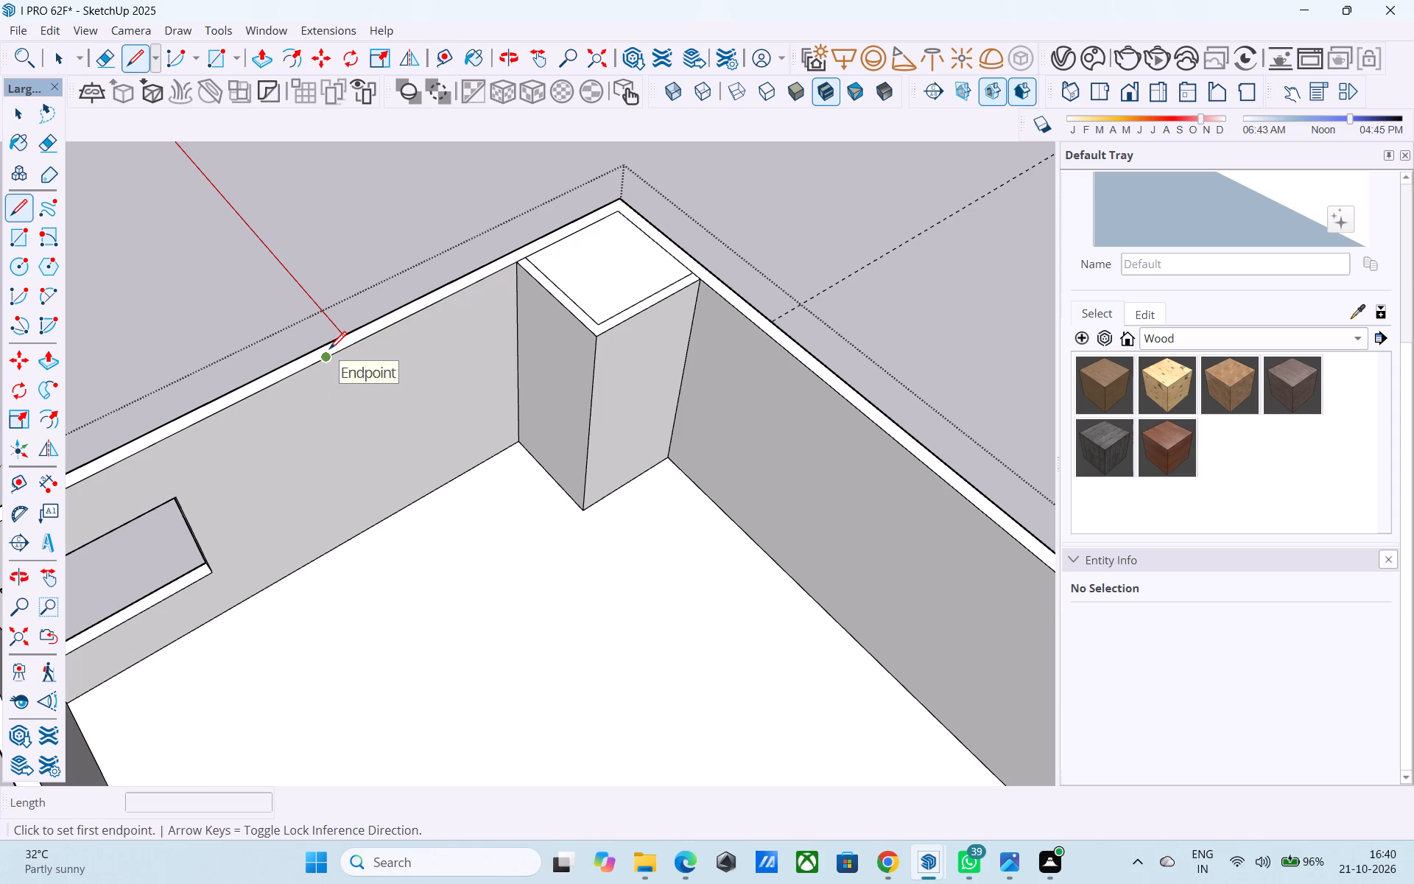
left_click(325, 356)
left_click(375, 530)
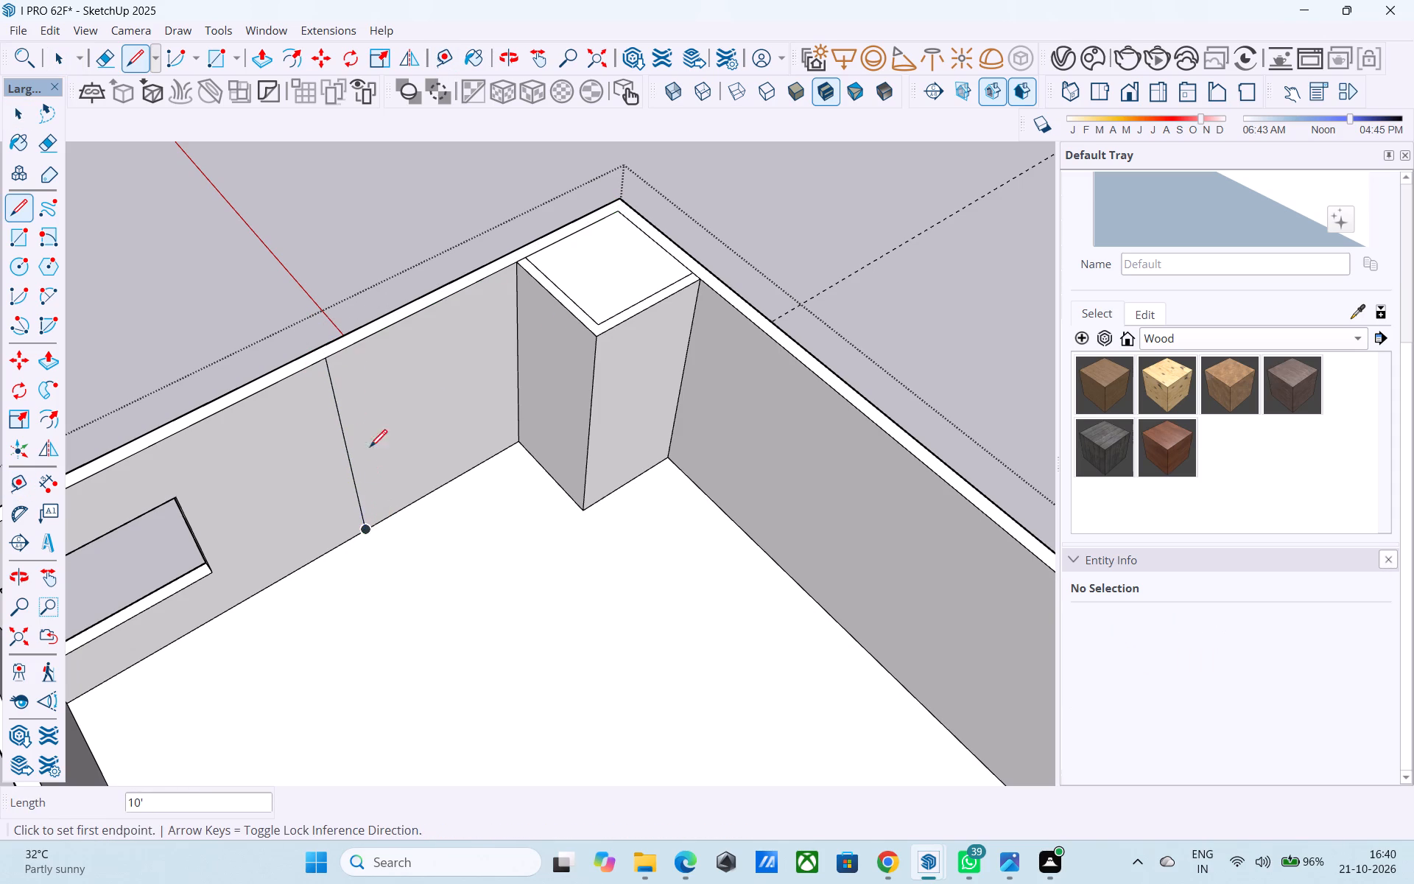
Copy the vertical line 6" along the window wall, away from the corner shaft.
key("space")
left_click(337, 398)
key("m")
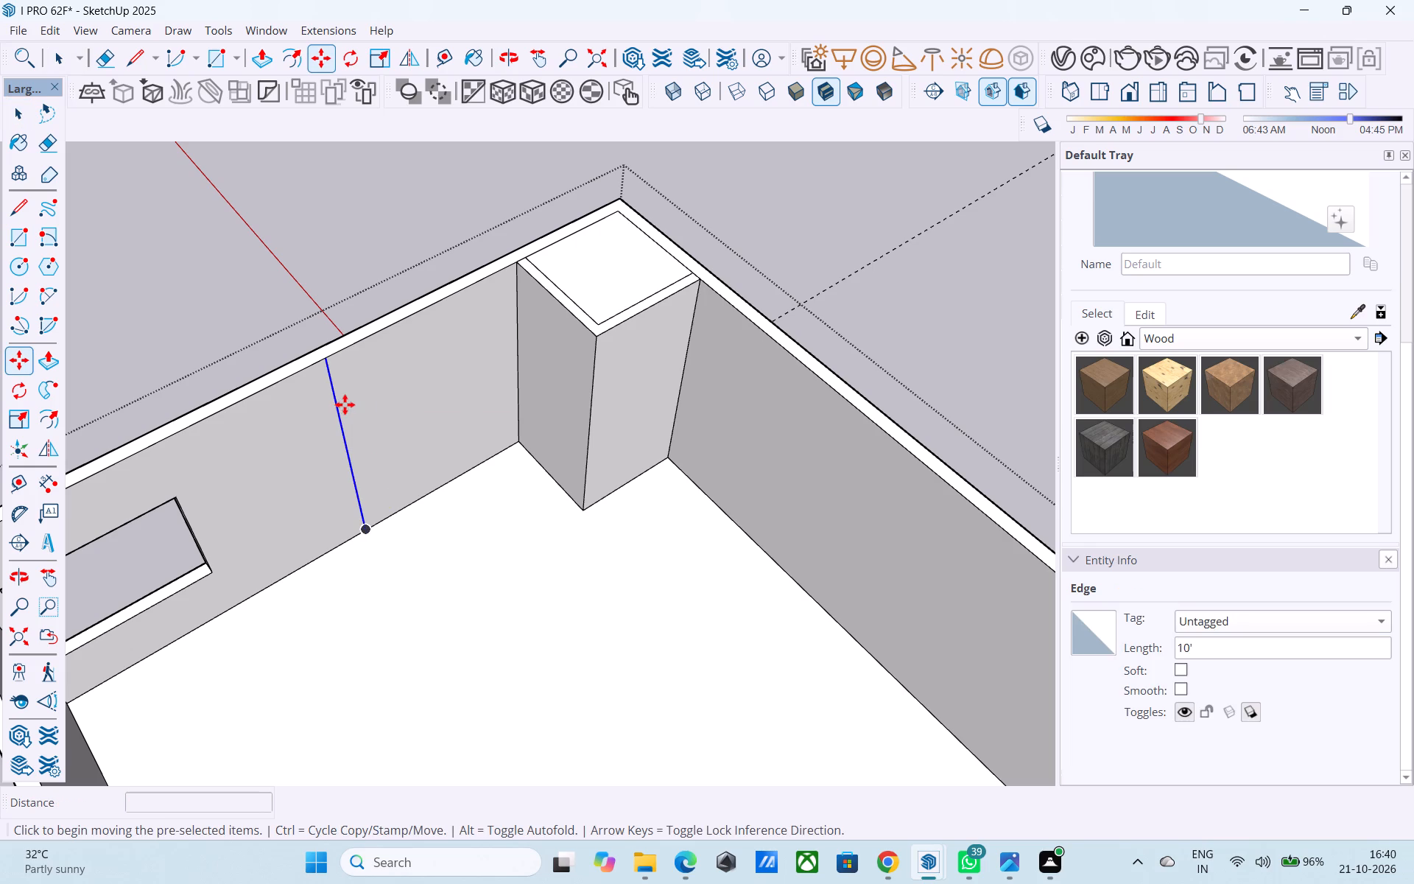
left_click(328, 368)
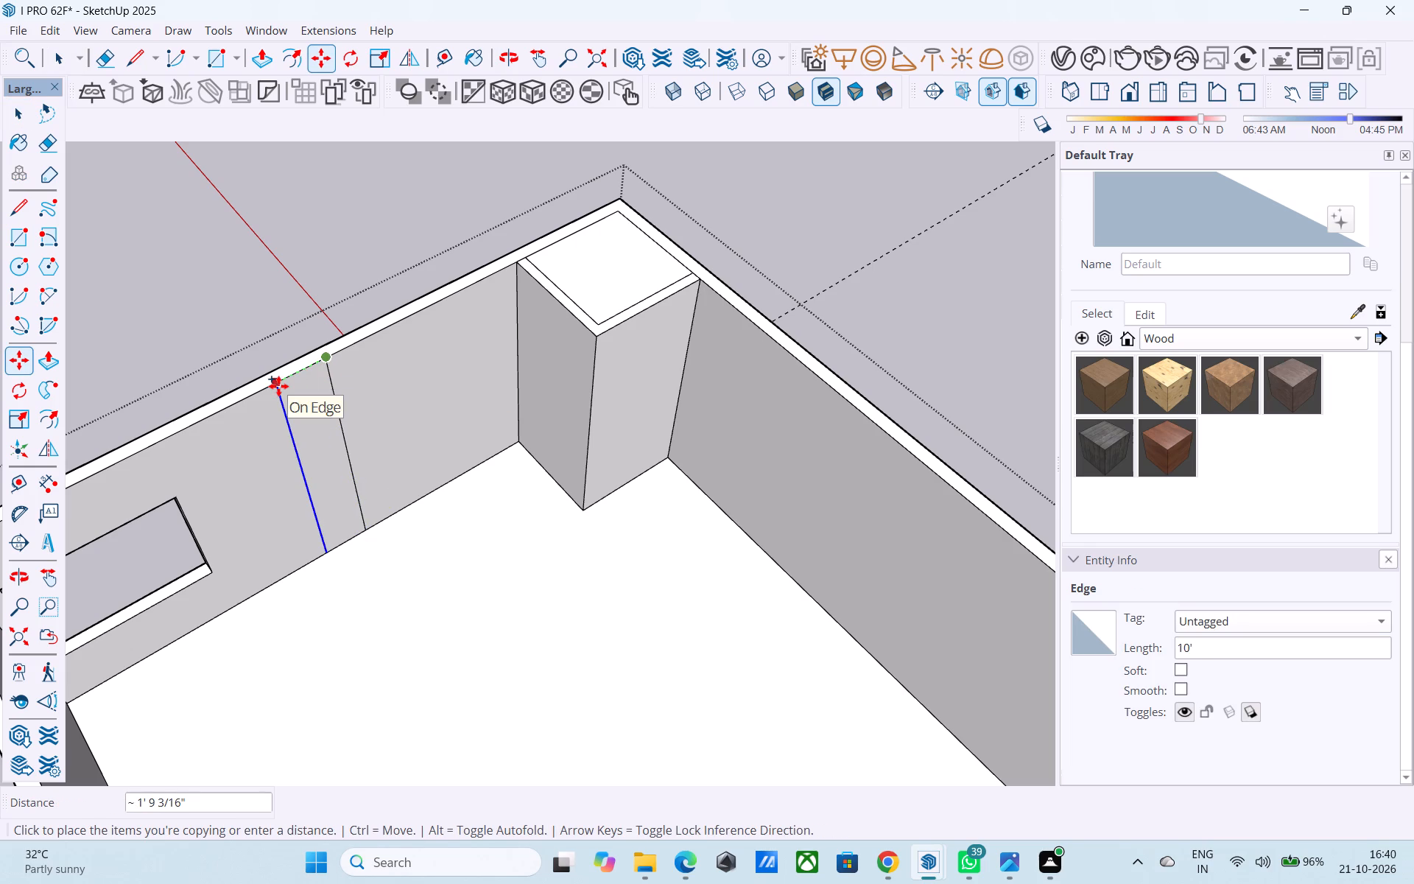
type("6\"")
key("Return")
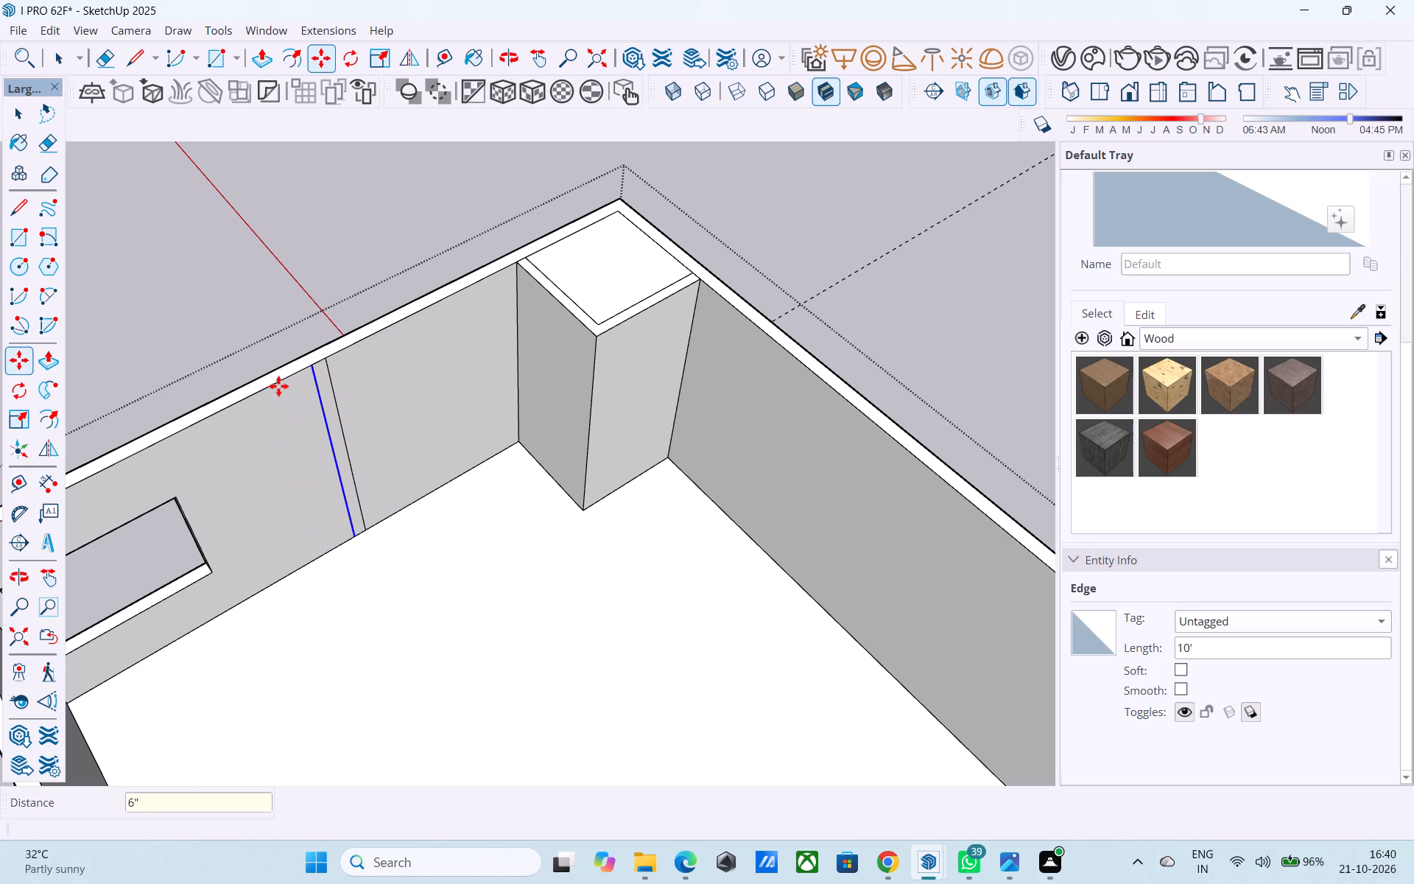
Push/Pull the 6" strip on the window wall 12' into the floor area to form a second partition wall.
key("space")
left_click(333, 401)
left_click(329, 401)
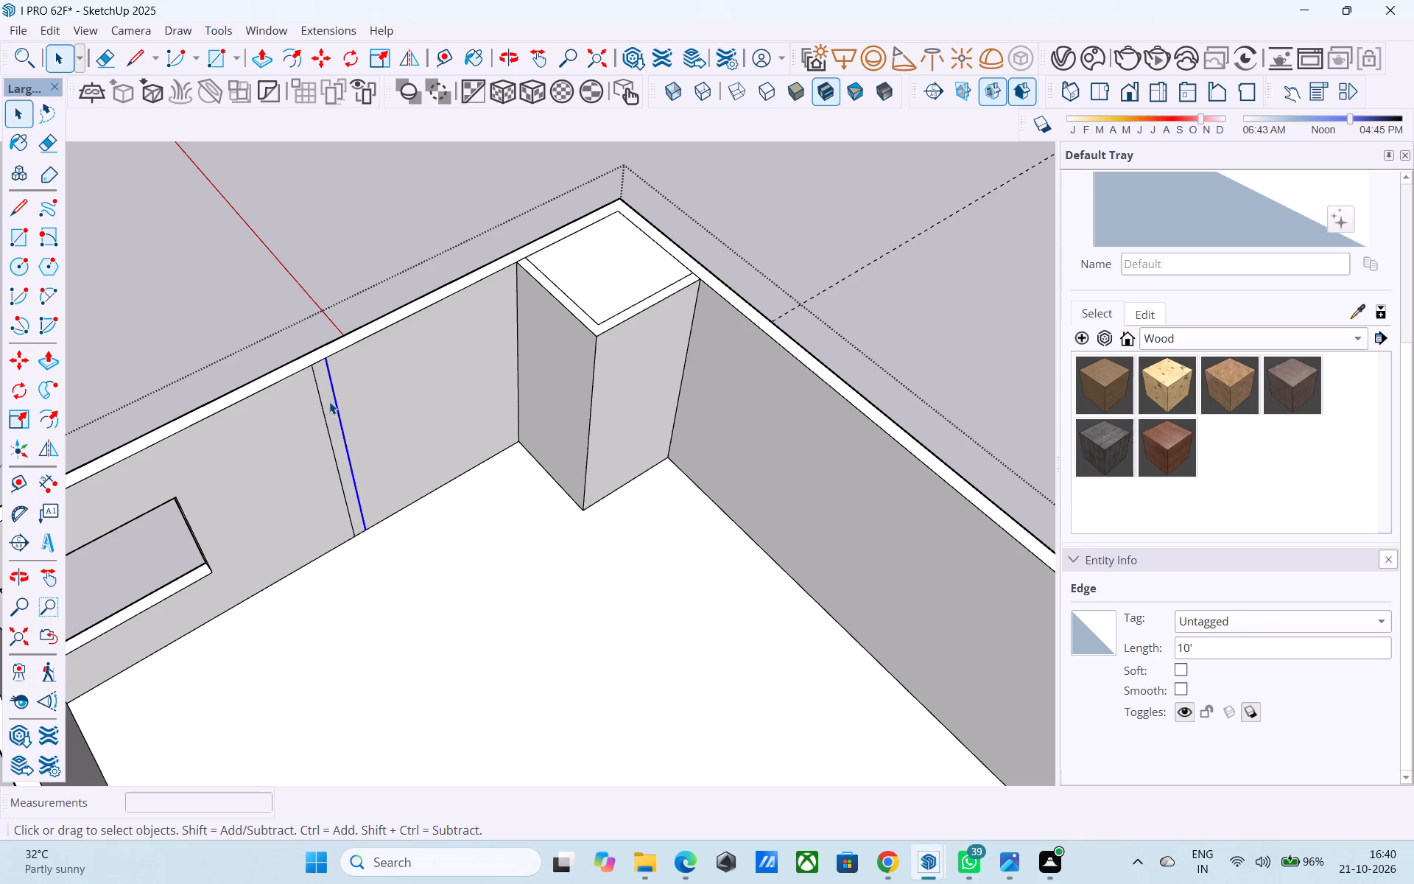
key("p")
left_click(327, 402)
scroll(365, 456, "down", 5)
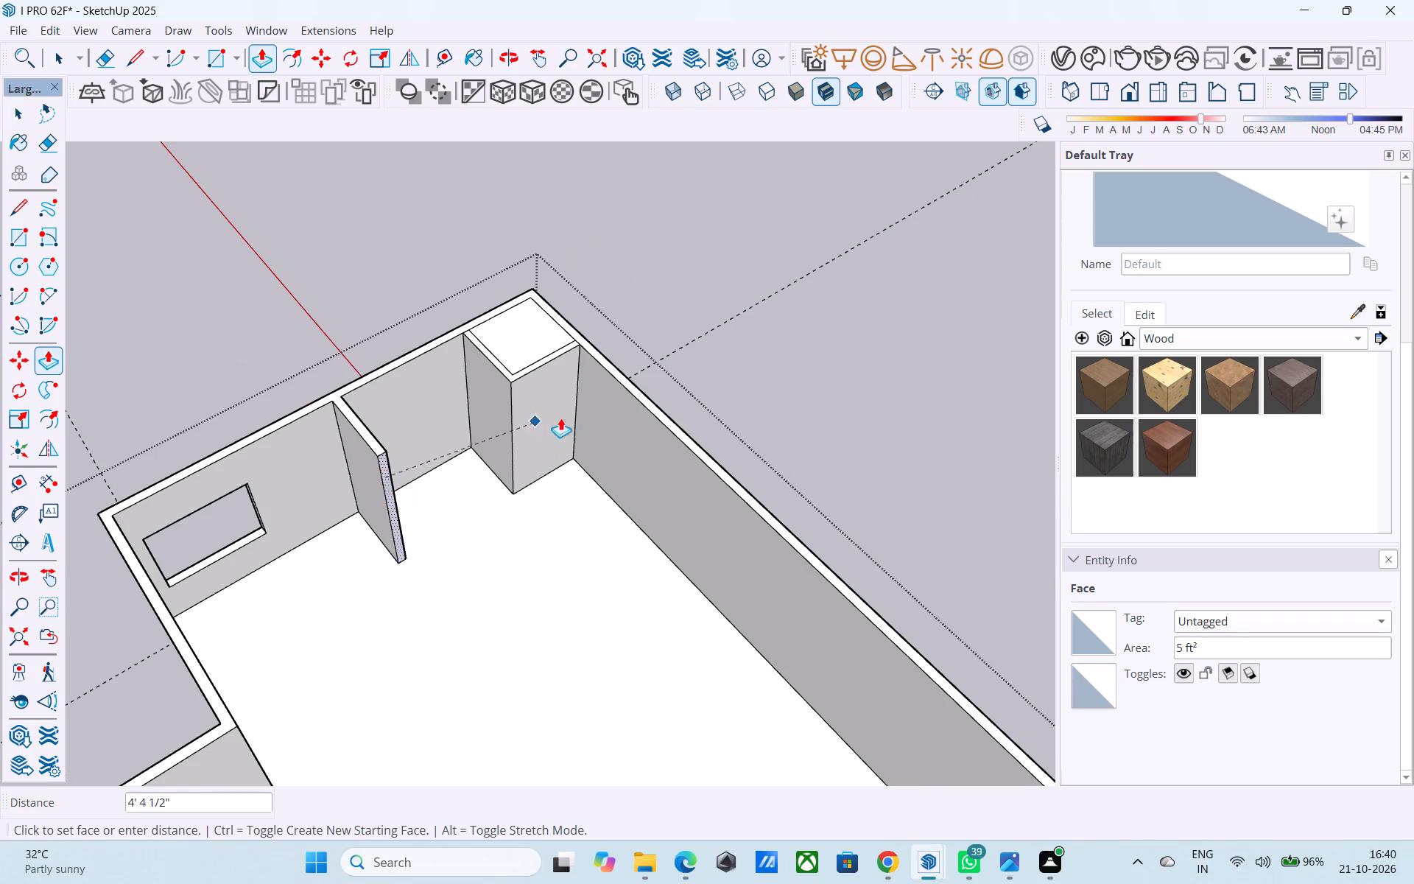
type("12'")
key("Return")
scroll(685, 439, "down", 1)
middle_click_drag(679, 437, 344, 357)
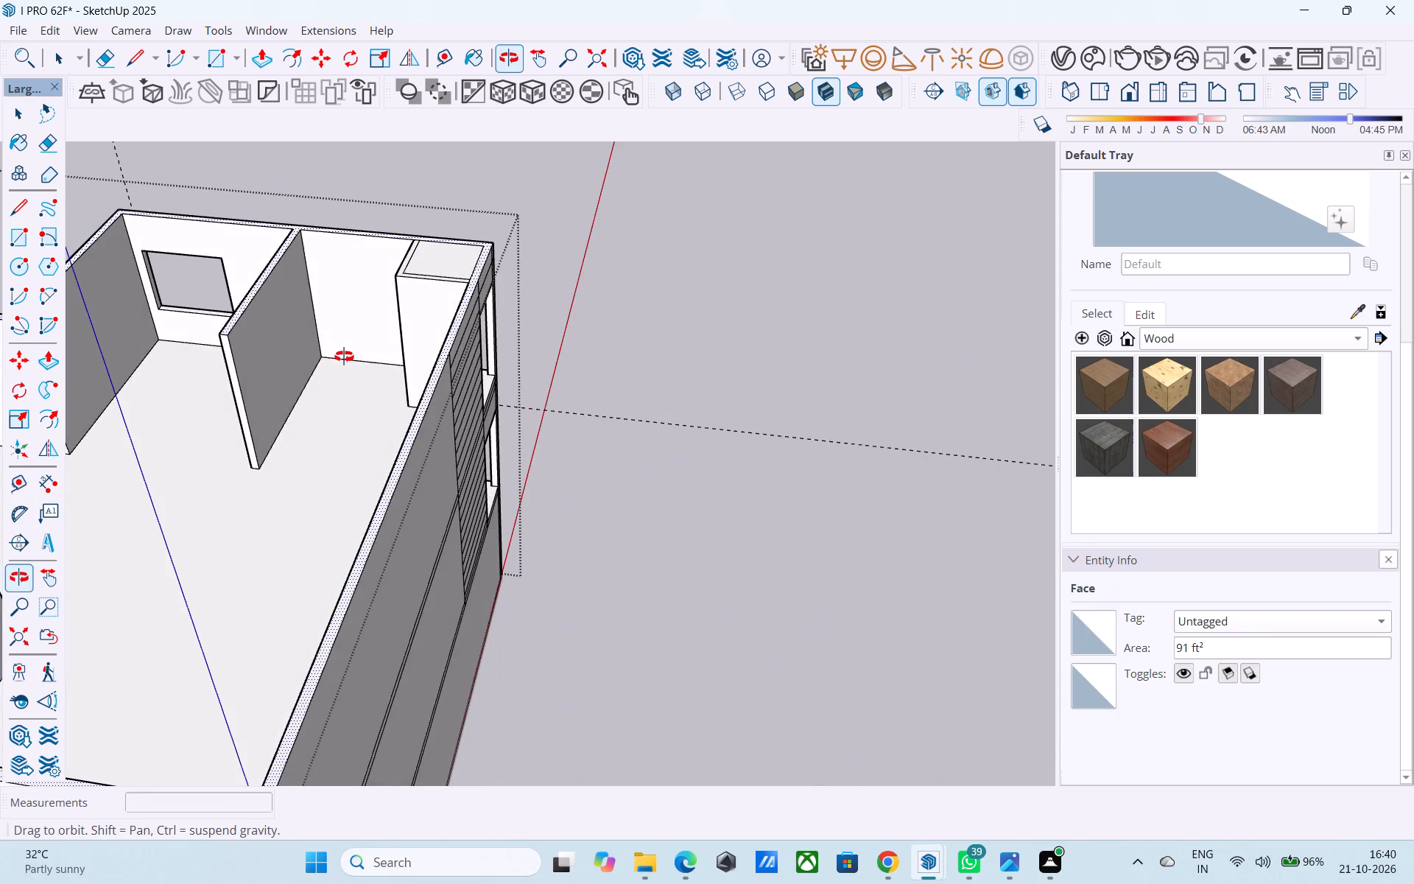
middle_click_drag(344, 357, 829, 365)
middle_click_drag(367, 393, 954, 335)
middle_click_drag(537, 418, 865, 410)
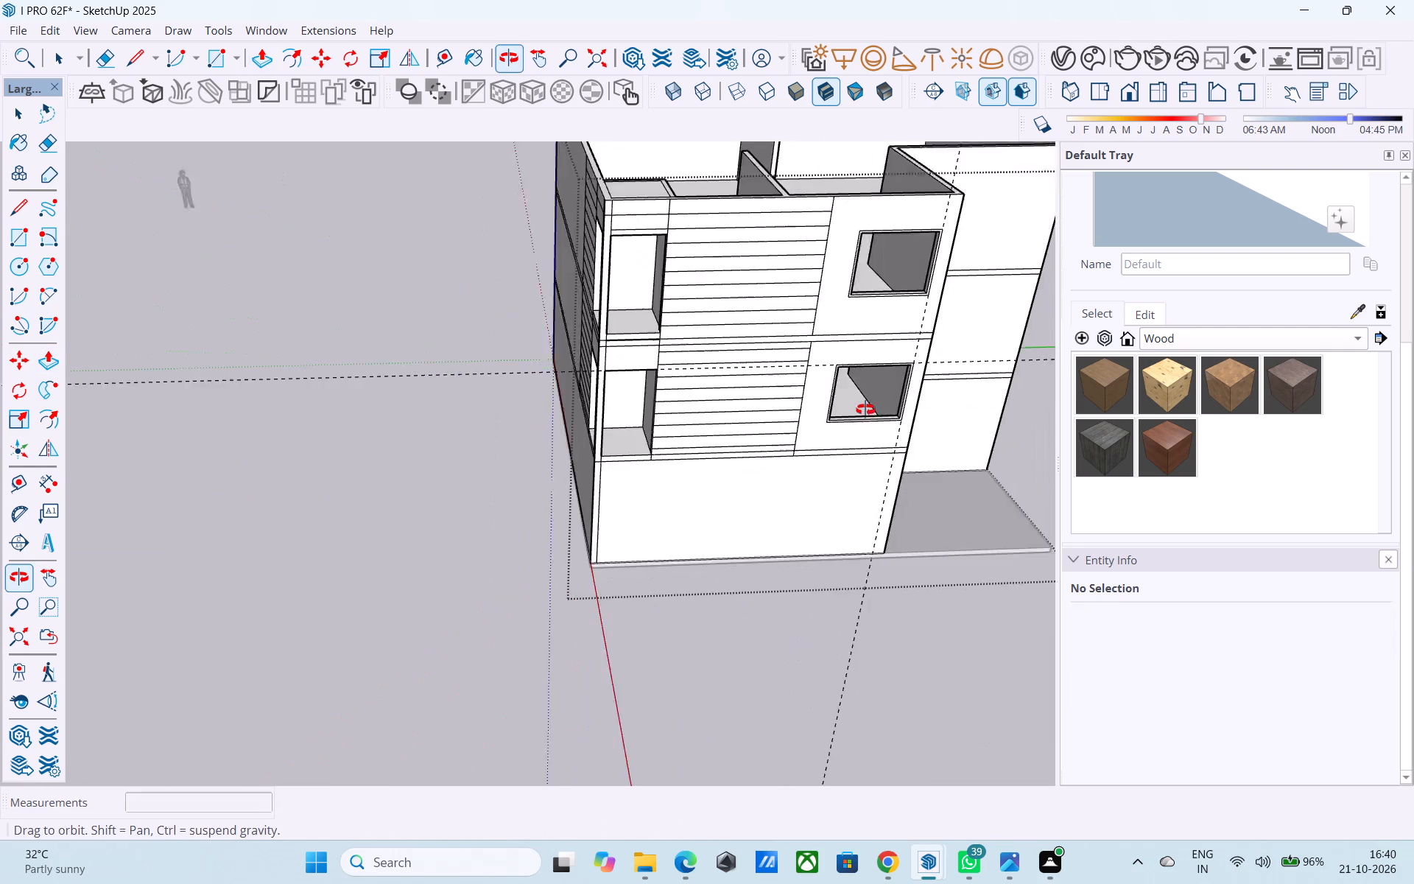
Copy the second partition wall's free-end vertical edge, on the corner shaft side, 6" along the wall toward the window wall.
middle_click_drag(865, 410, 893, 367)
middle_click_drag(713, 256, 879, 463, "shift")
middle_click_drag(764, 376, 785, 519)
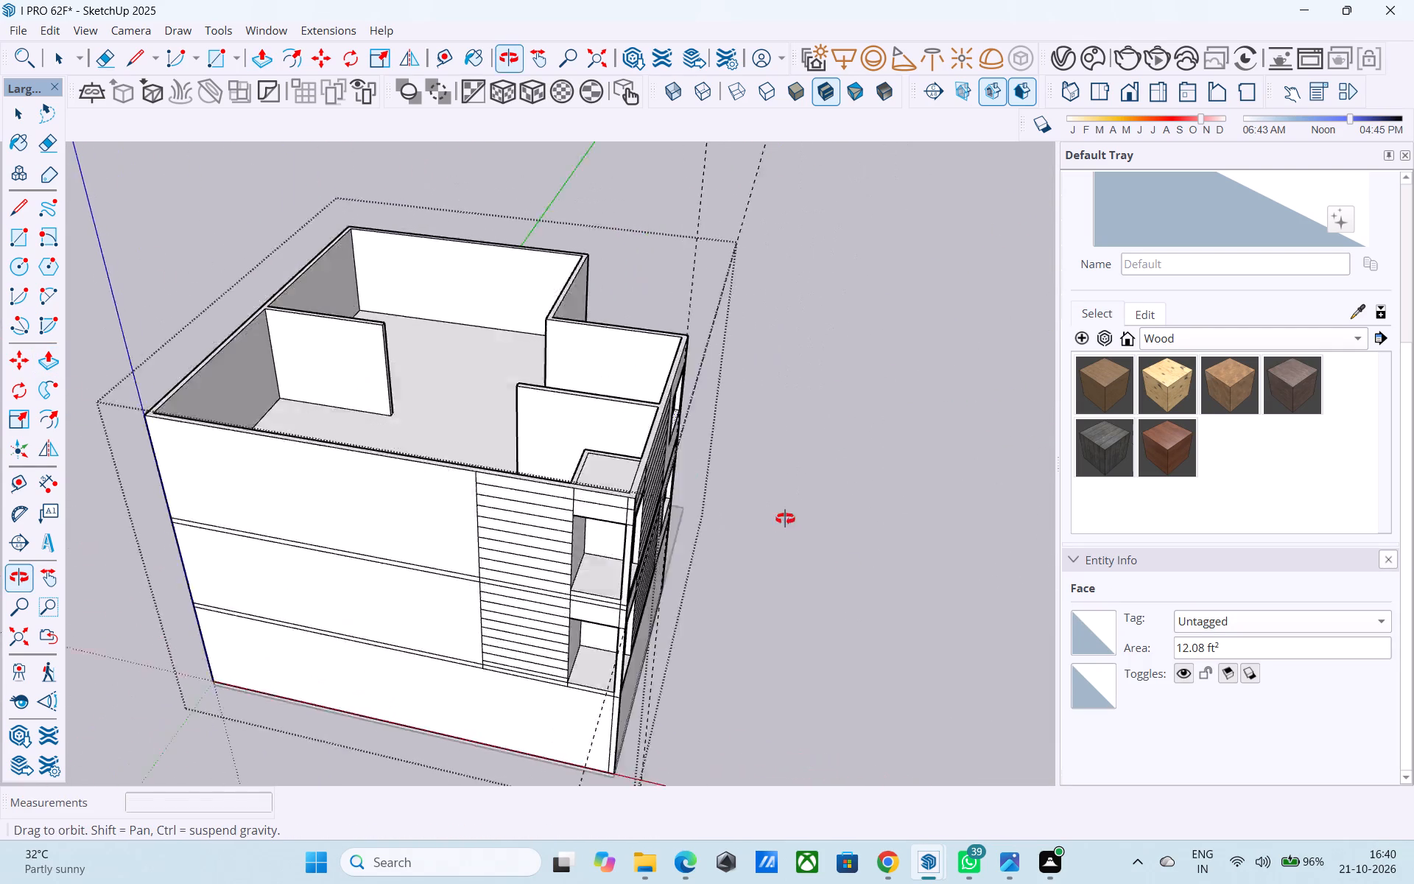
middle_click_drag(785, 519, 901, 556)
scroll(703, 498, "up", 9)
middle_click_drag(580, 446, 876, 523)
scroll(351, 399, "down", 5)
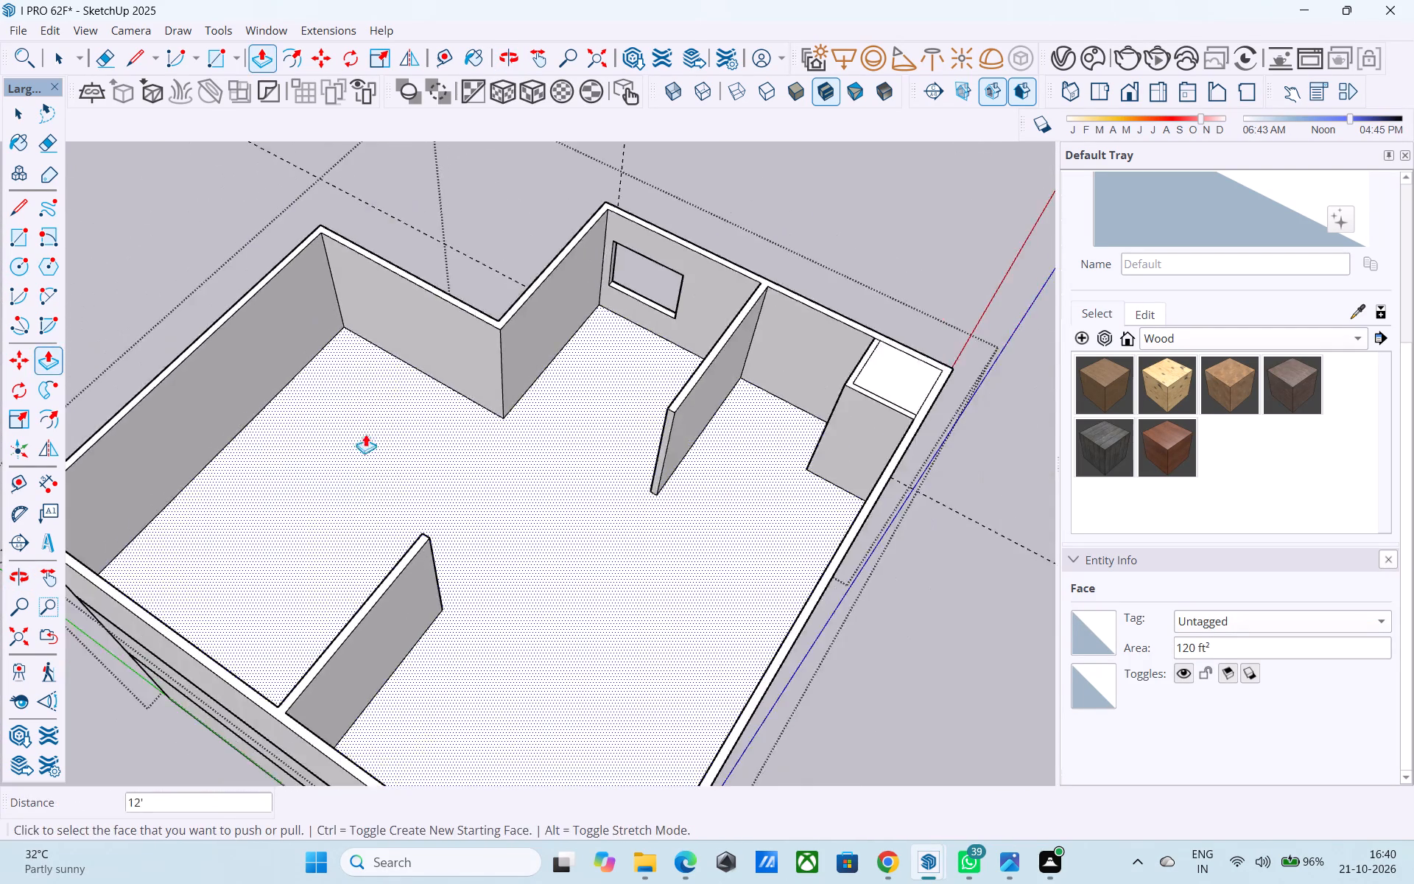
middle_click_drag(462, 430, 147, 331)
scroll(506, 290, "up", 7)
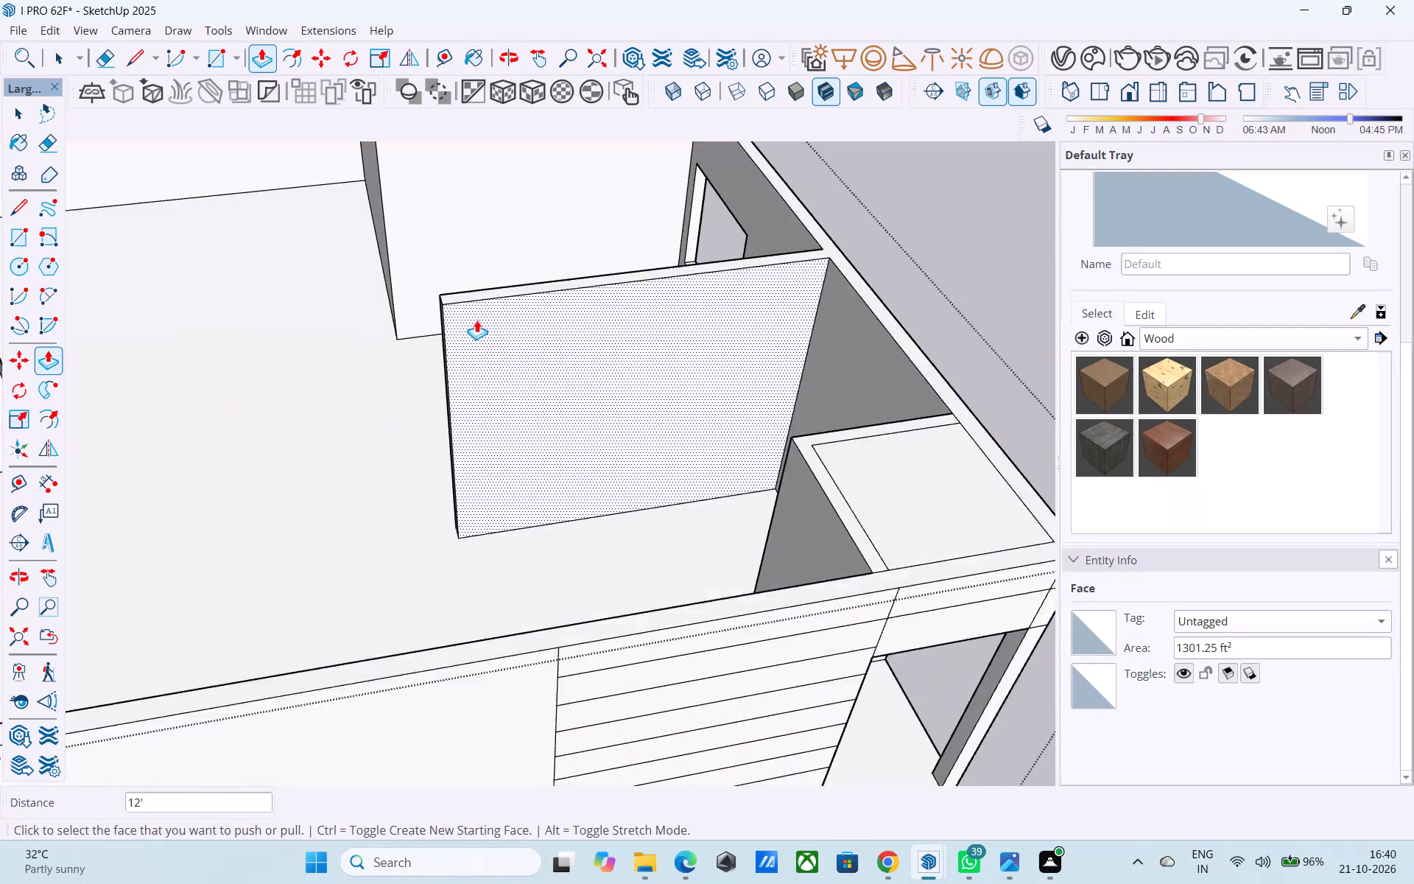
scroll(476, 320, "up", 3)
key("space")
left_click(432, 331)
scroll(242, 337, "down", 6)
middle_click_drag(249, 367, 289, 371)
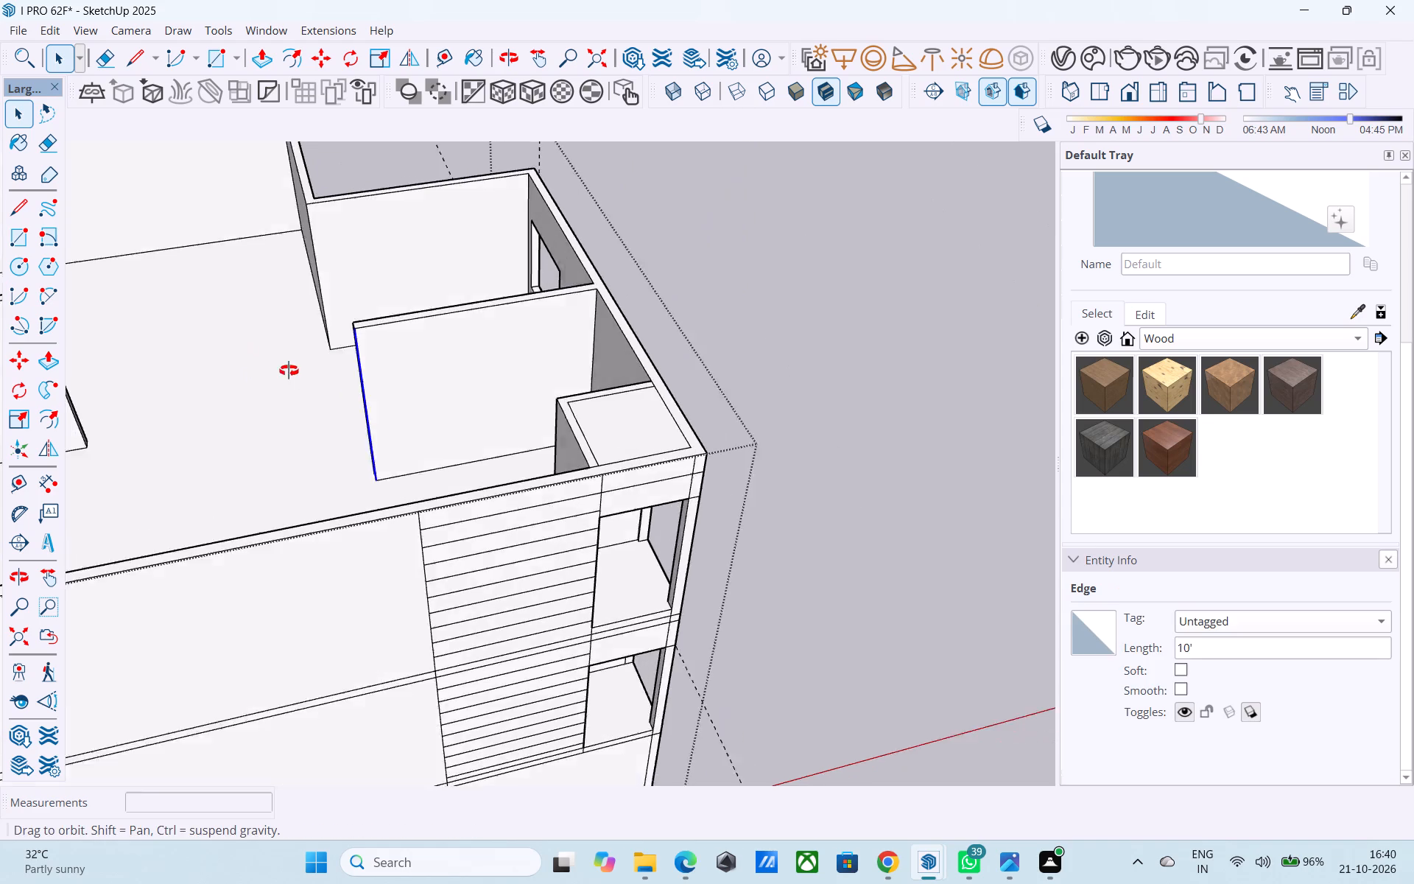
middle_click_drag(289, 371, 315, 393)
scroll(412, 425, "up", 6)
middle_click_drag(407, 422, 461, 394)
scroll(323, 337, "down", 5)
middle_click_drag(319, 359, 421, 422)
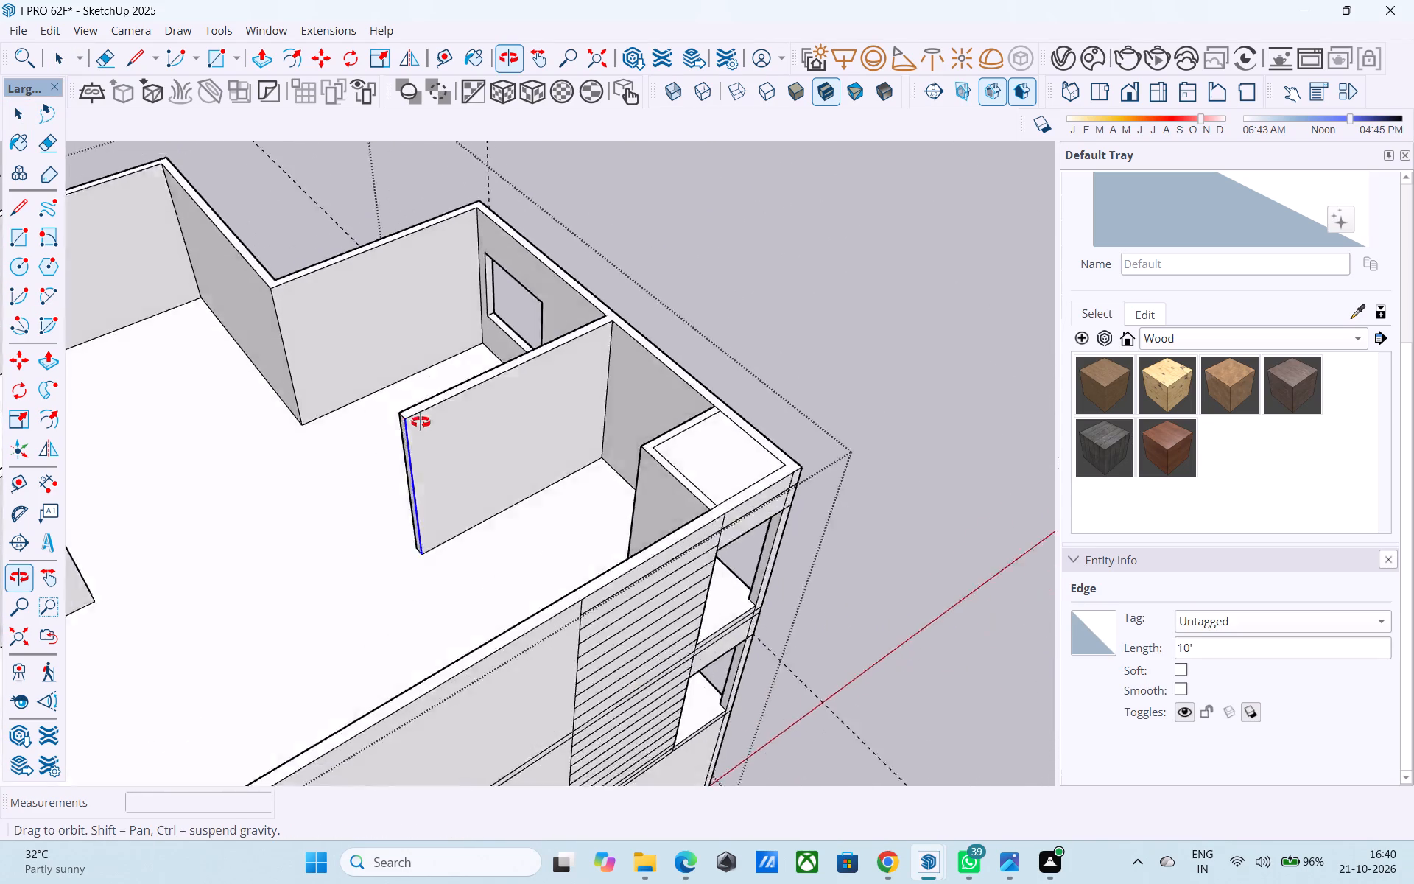
middle_click_drag(421, 422, 311, 389)
scroll(319, 415, "up", 1)
middle_click_drag(319, 414, 366, 442)
scroll(398, 464, "up", 1)
key("m")
scroll(435, 485, "up", 4)
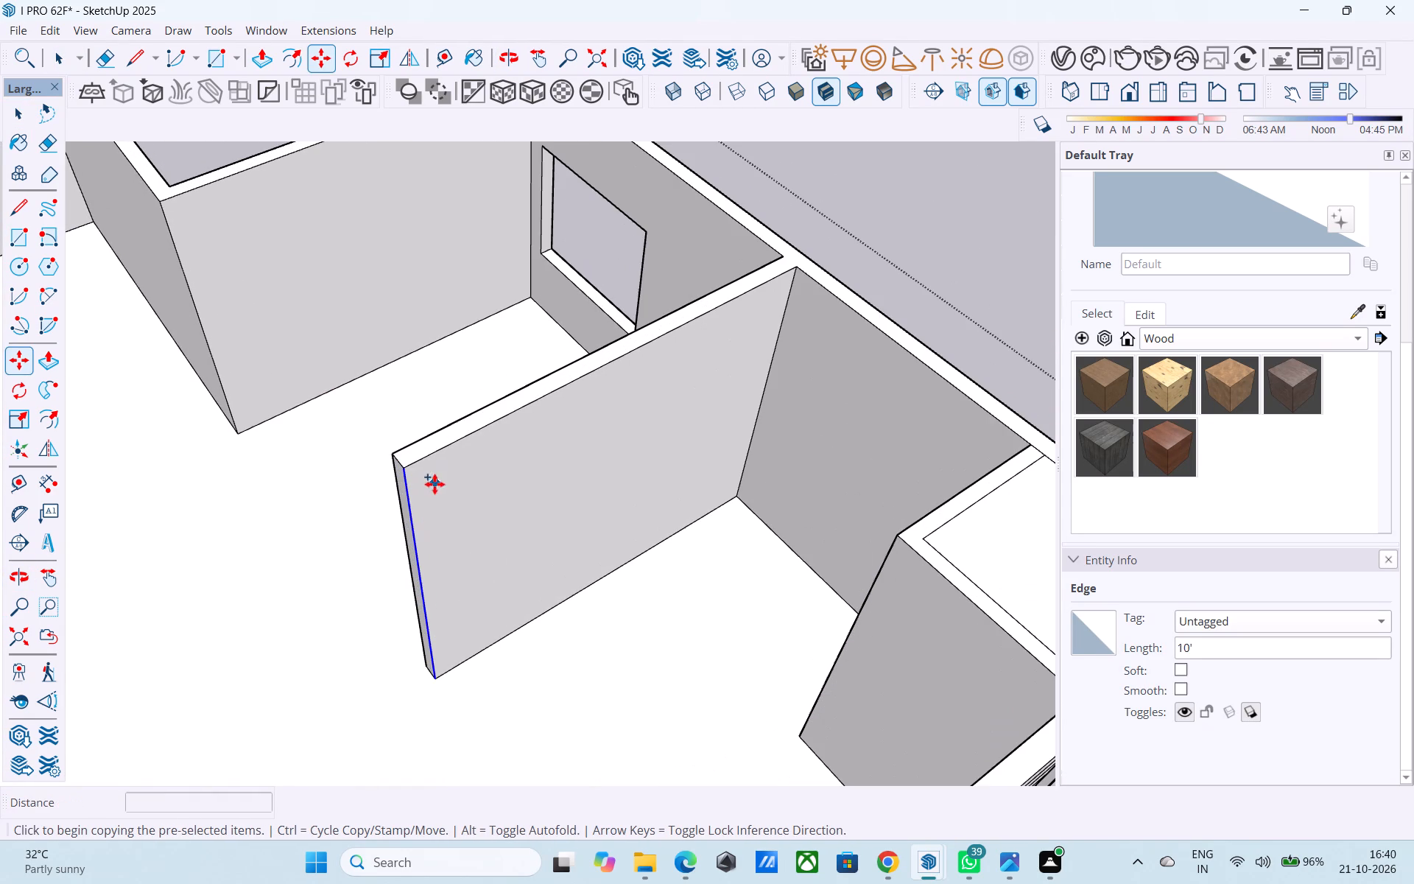
left_click(407, 466)
left_click(425, 460)
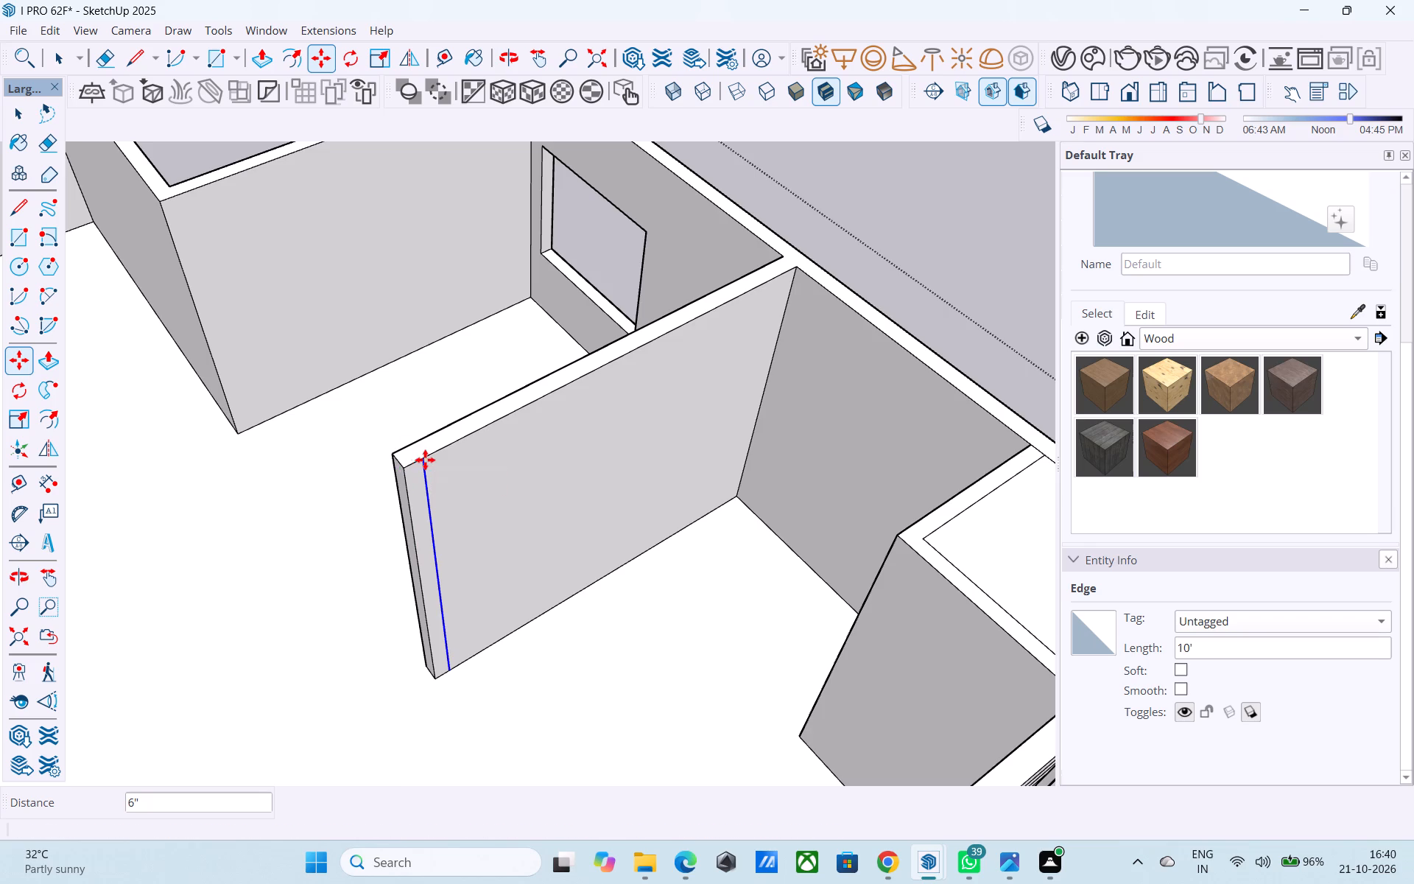
Push/Pull the 6" end strip 12' to the adjoining outer side wall, enclosing a room around the corner shaft.
scroll(375, 392, "up", 1)
scroll(373, 390, "down", 6)
scroll(395, 471, "up", 8)
key("space")
left_click(405, 463)
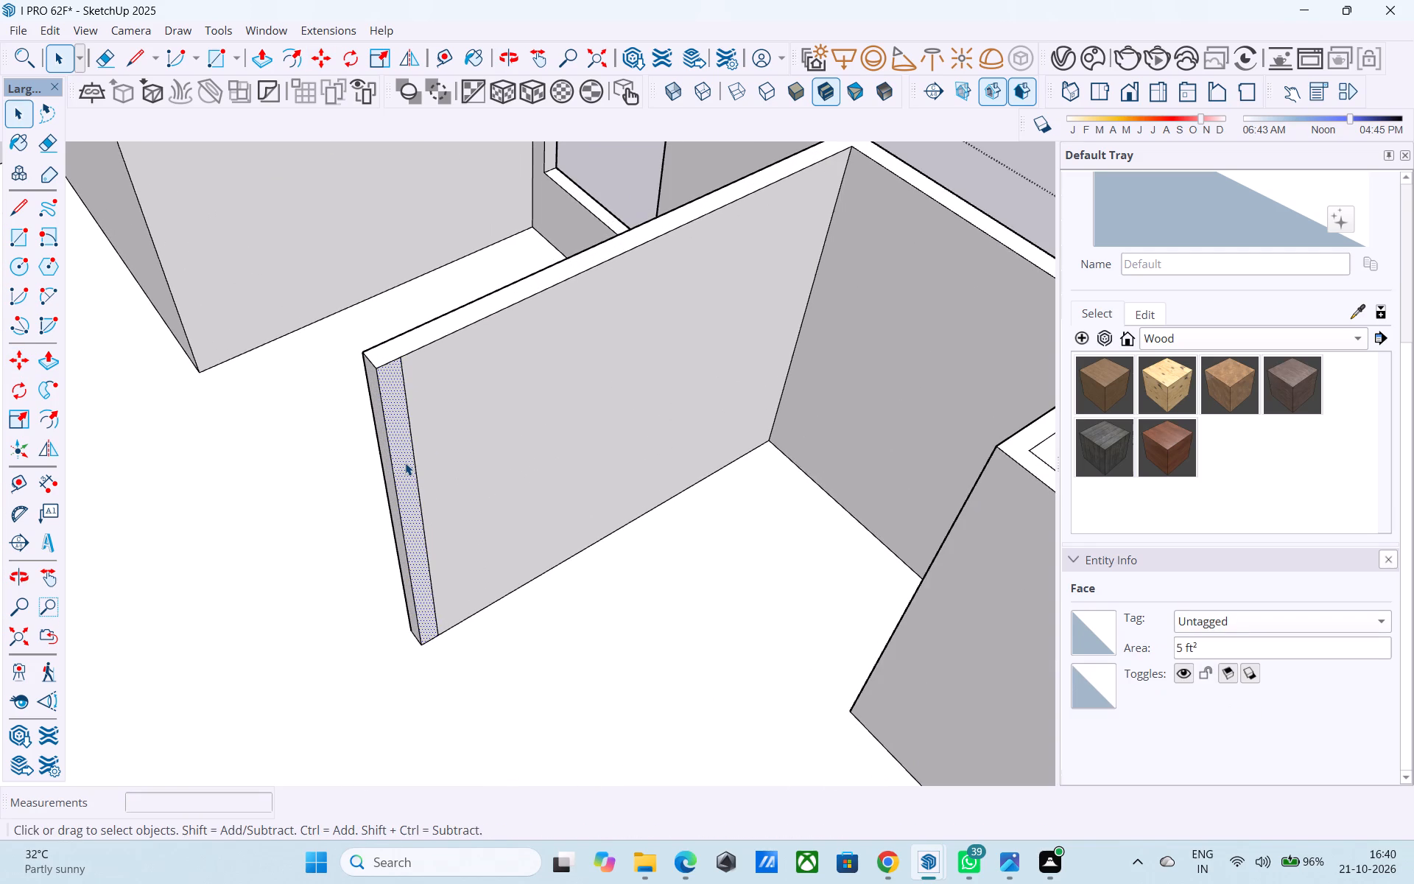
key("p")
left_click(405, 463)
scroll(423, 451, "down", 11)
middle_click_drag(413, 485, 906, 503)
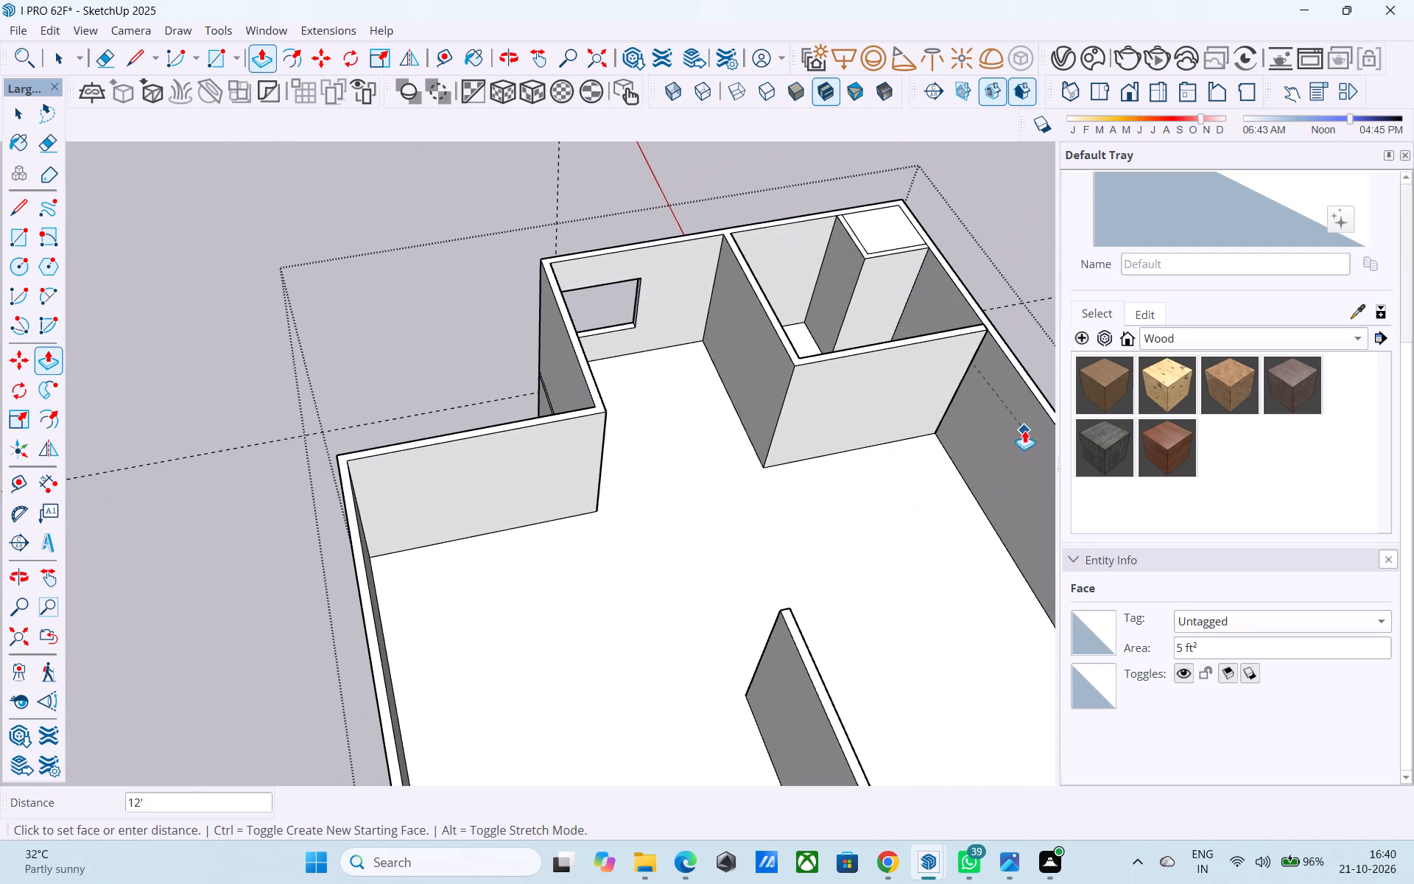
left_click(1024, 430)
Copy the vertical edge where the new room's wall meets the outer side wall 12' along that side wall, away from the shaft.
scroll(653, 350, "down", 6)
middle_click_drag(687, 368, 218, 312)
scroll(425, 396, "up", 5)
middle_click_drag(428, 404, 386, 393)
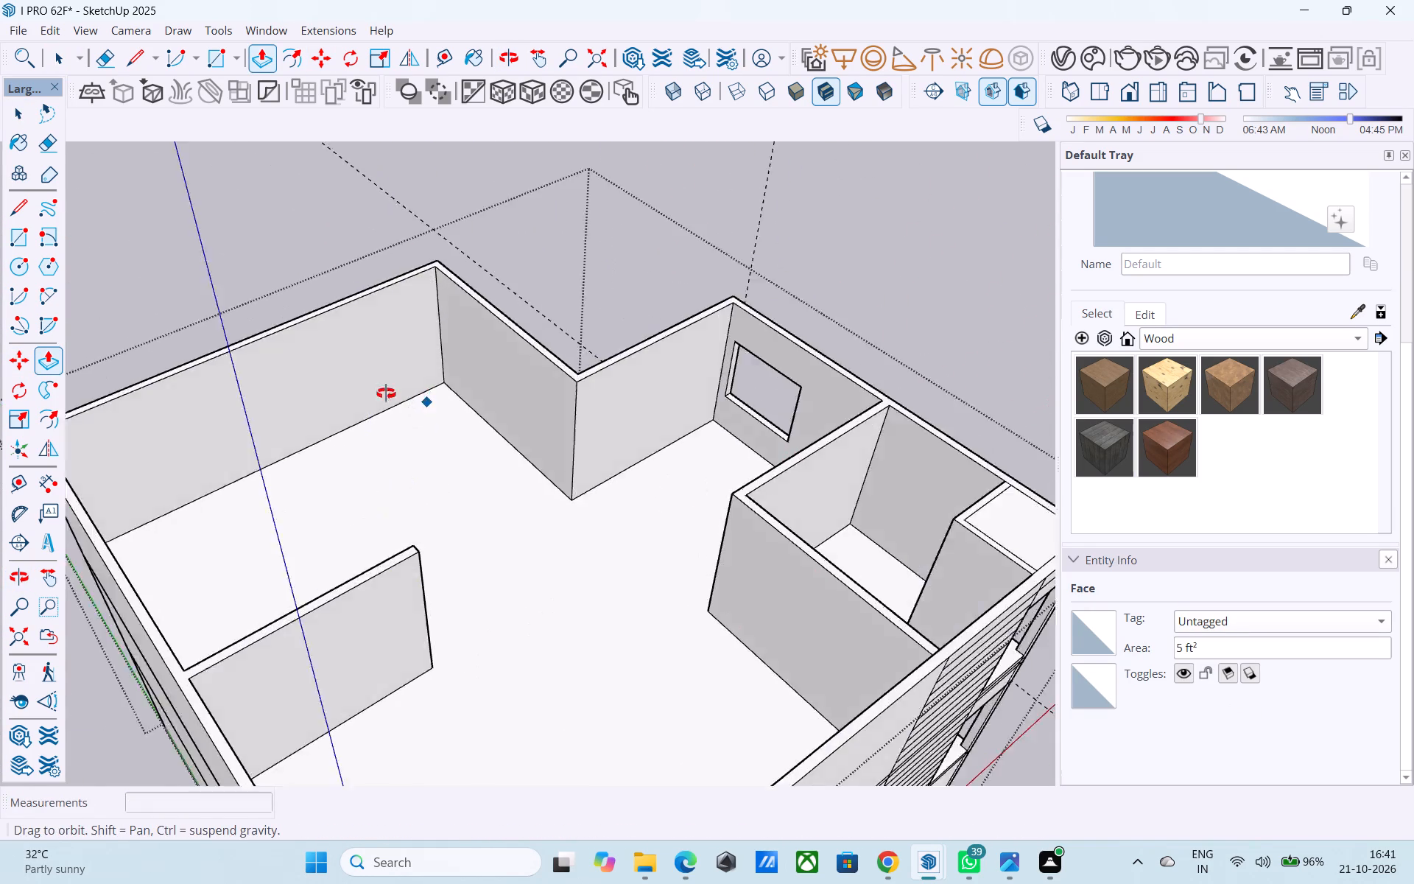
middle_click_drag(386, 393, 270, 354)
scroll(270, 347, "down", 4)
middle_click_drag(277, 365, 716, 434)
scroll(433, 401, "down", 4)
middle_click_drag(415, 443, 565, 419)
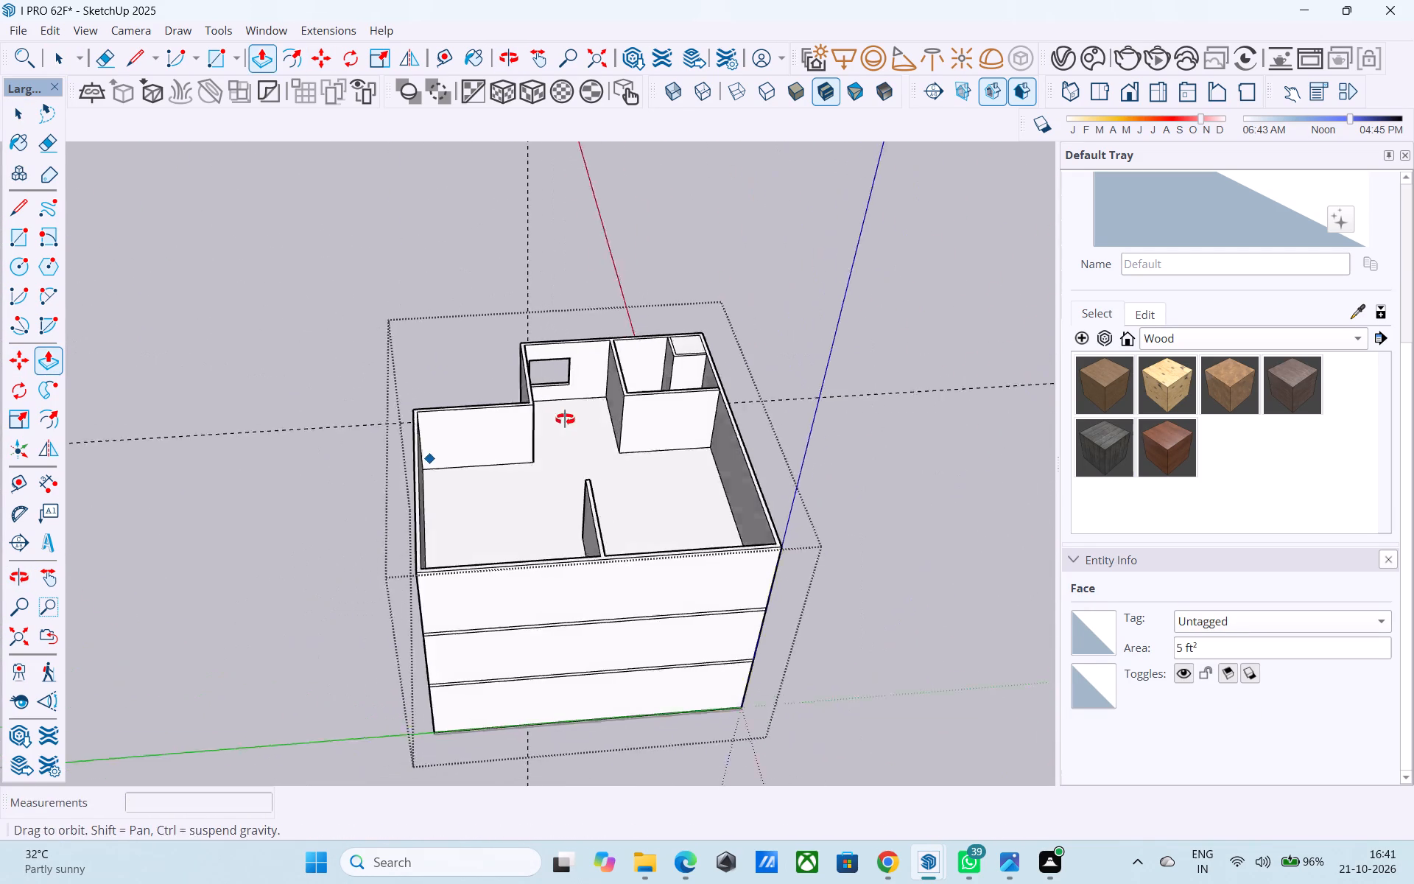
middle_click_drag(565, 419, 594, 429)
scroll(379, 446, "down", 3)
middle_click_drag(340, 492, 620, 501)
middle_click_drag(611, 492, 605, 488)
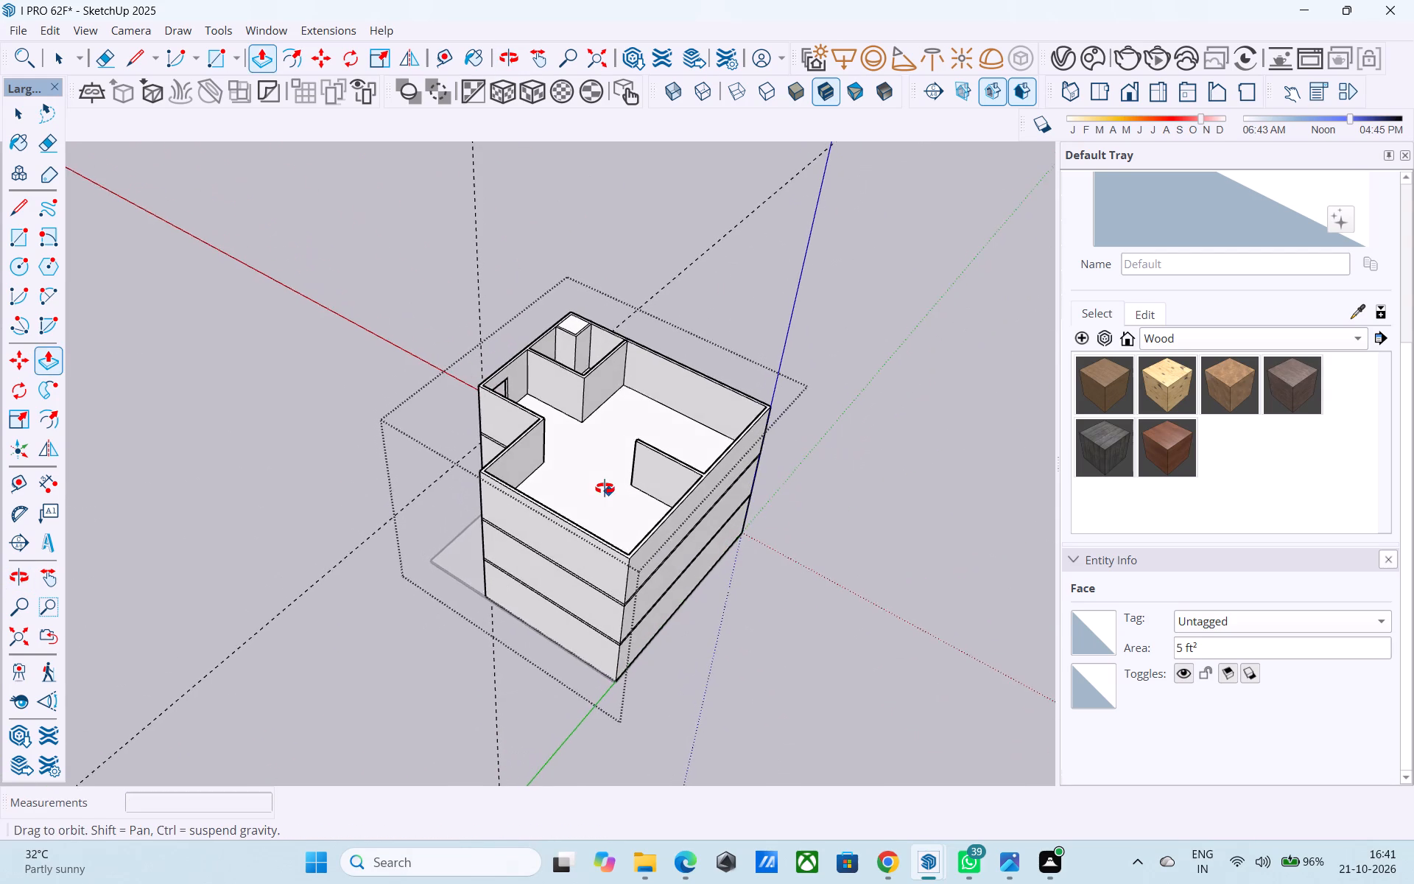
middle_click_drag(605, 488, 679, 524)
scroll(636, 376, "up", 13)
key("space")
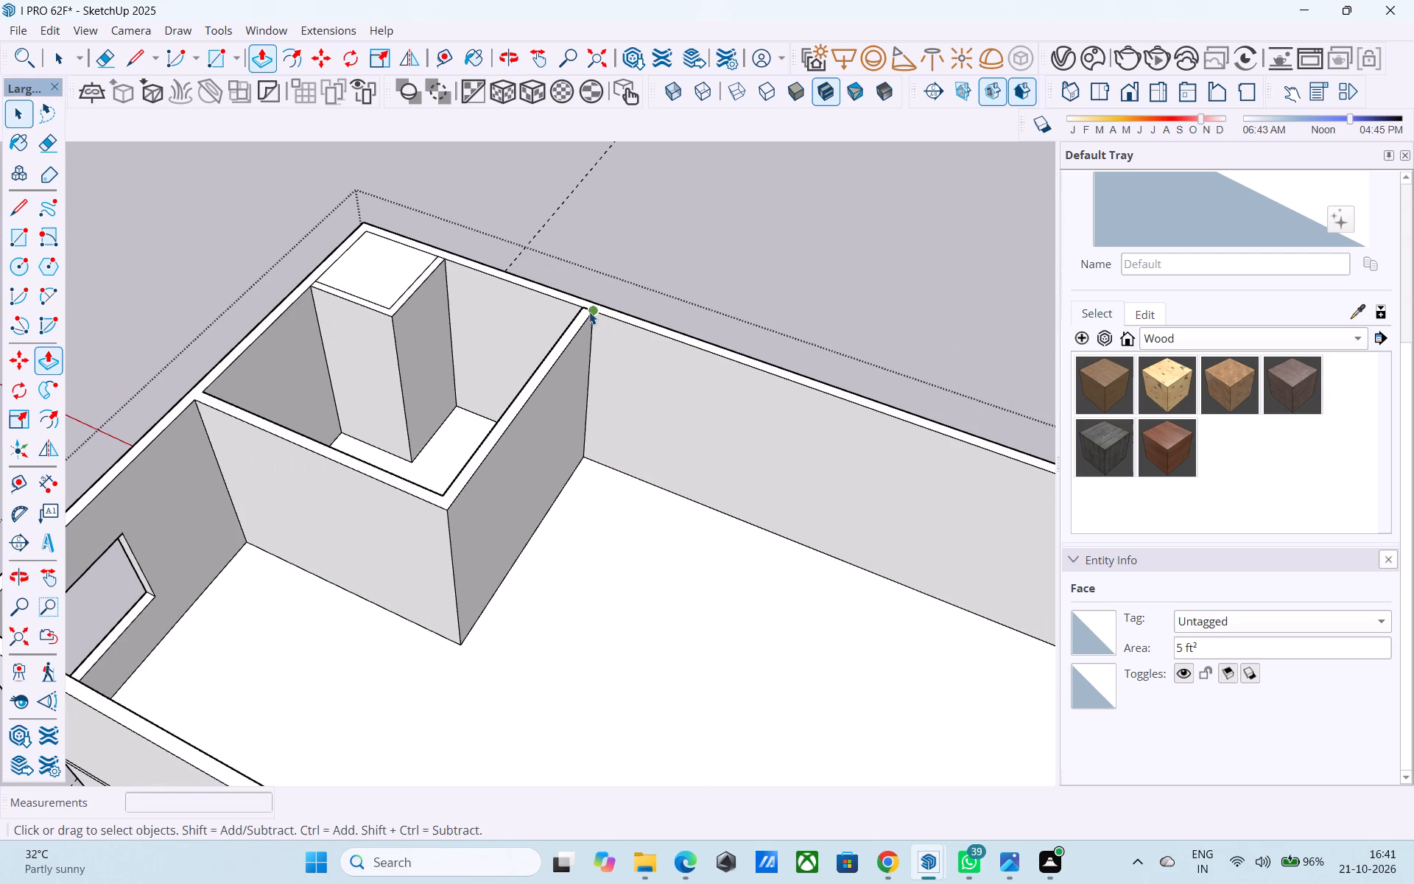
left_click(593, 315)
left_click(592, 331)
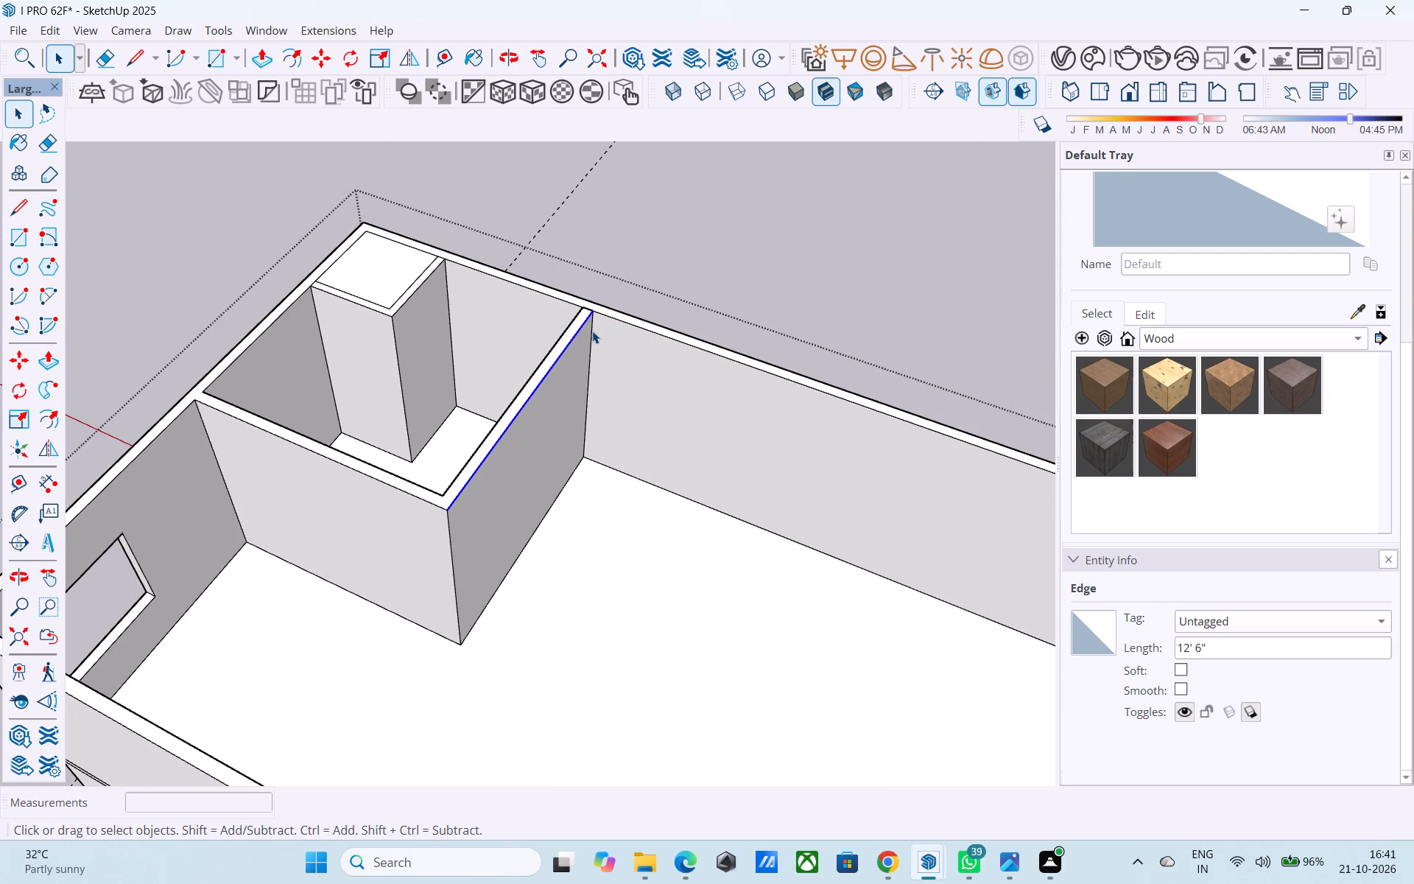
key("m")
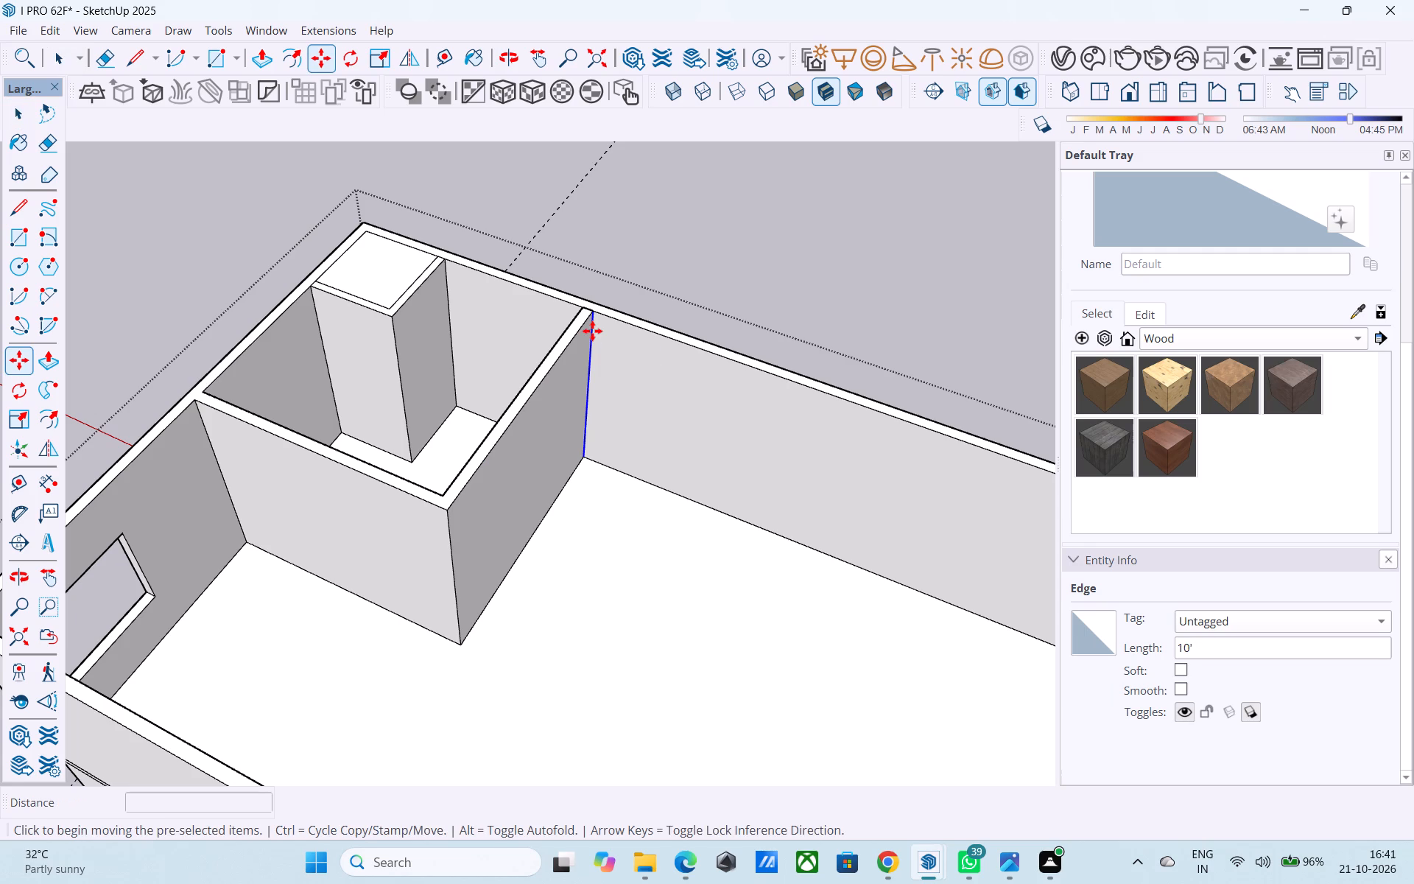
left_click(591, 314)
scroll(535, 337, "down", 5)
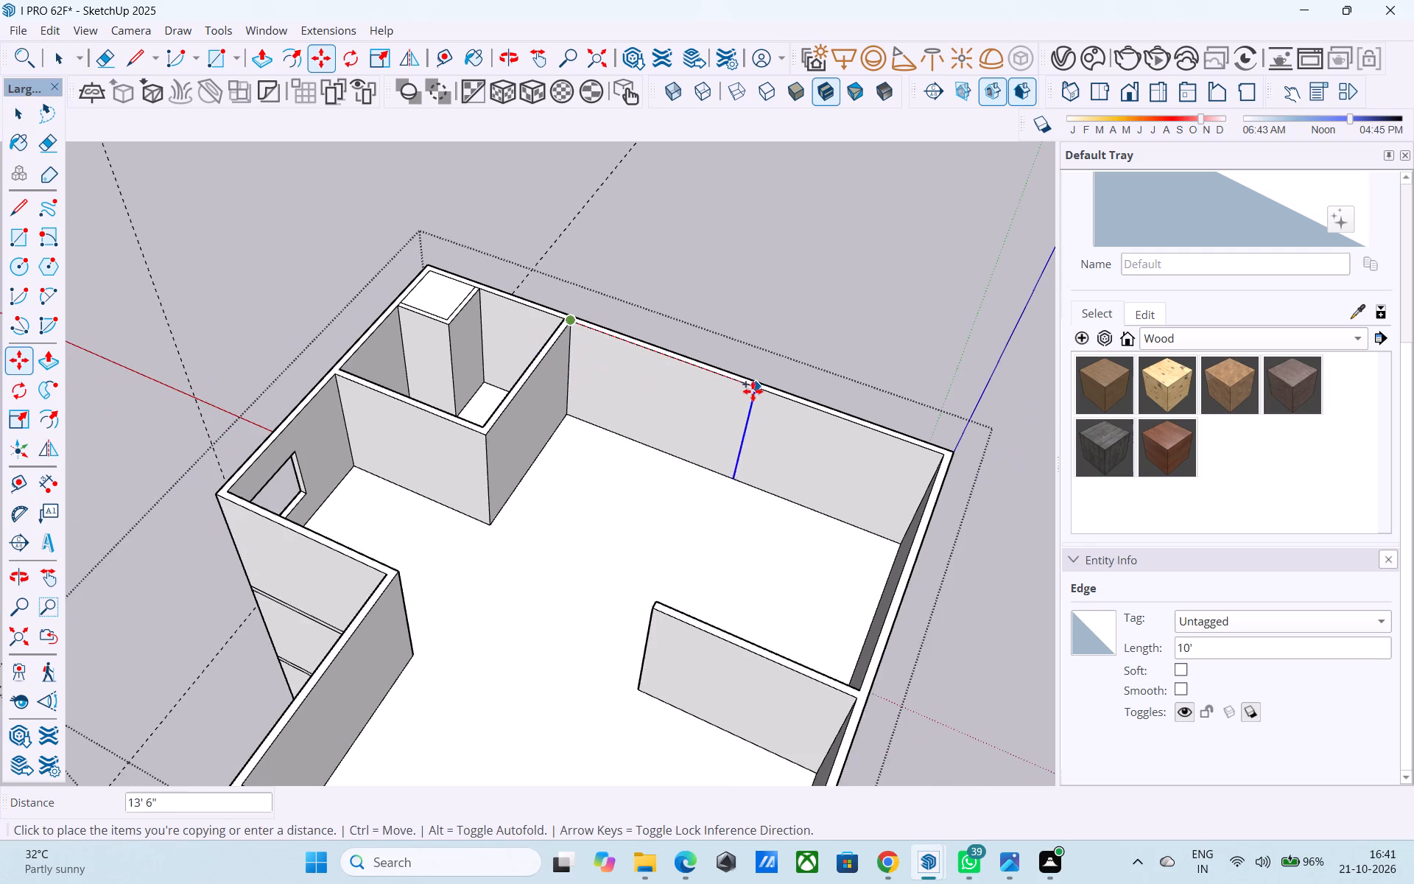
scroll(734, 378, "up", 2)
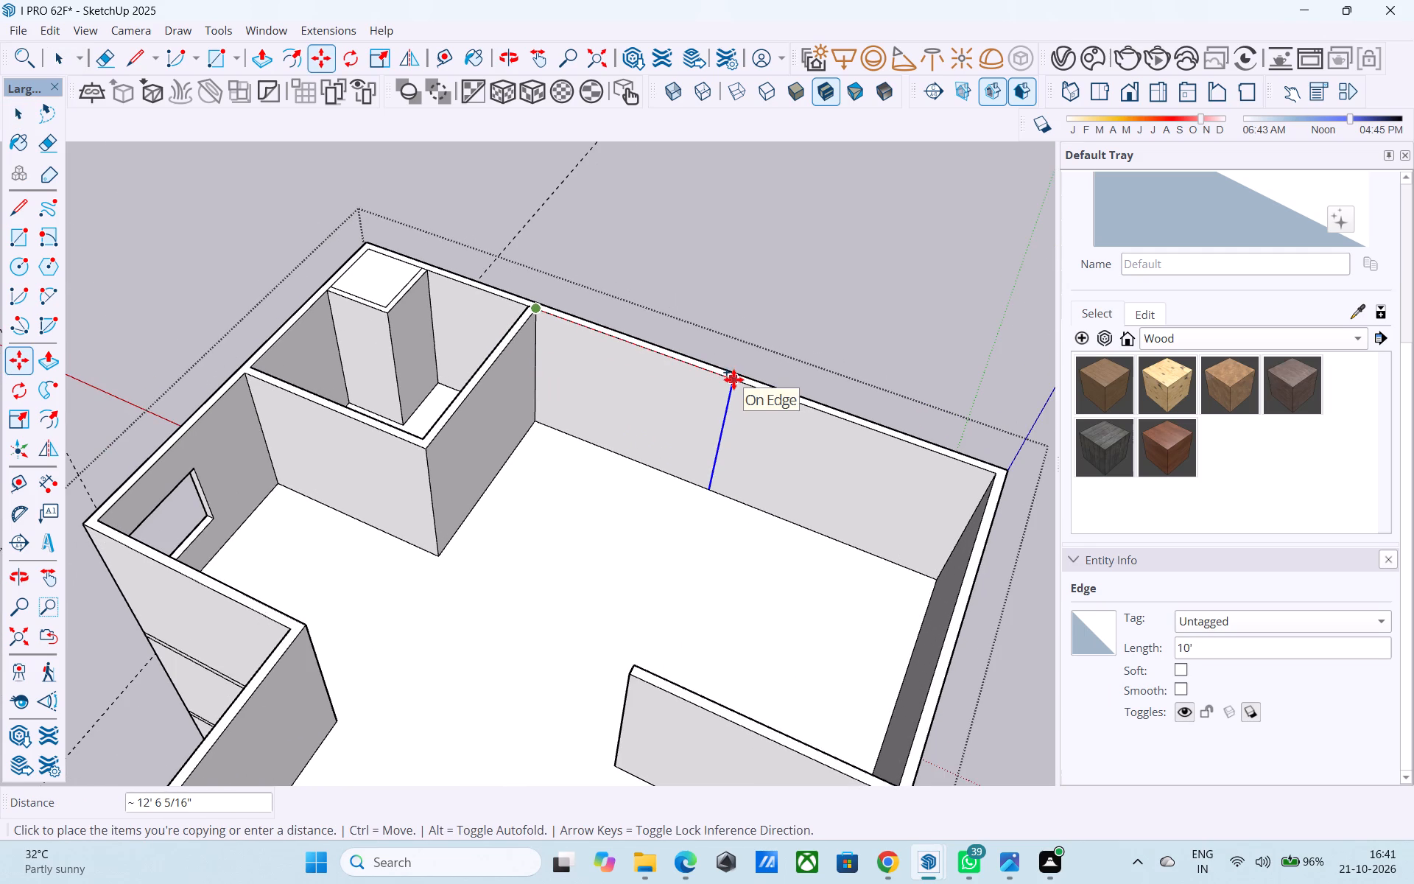
type("12'")
key("Return")
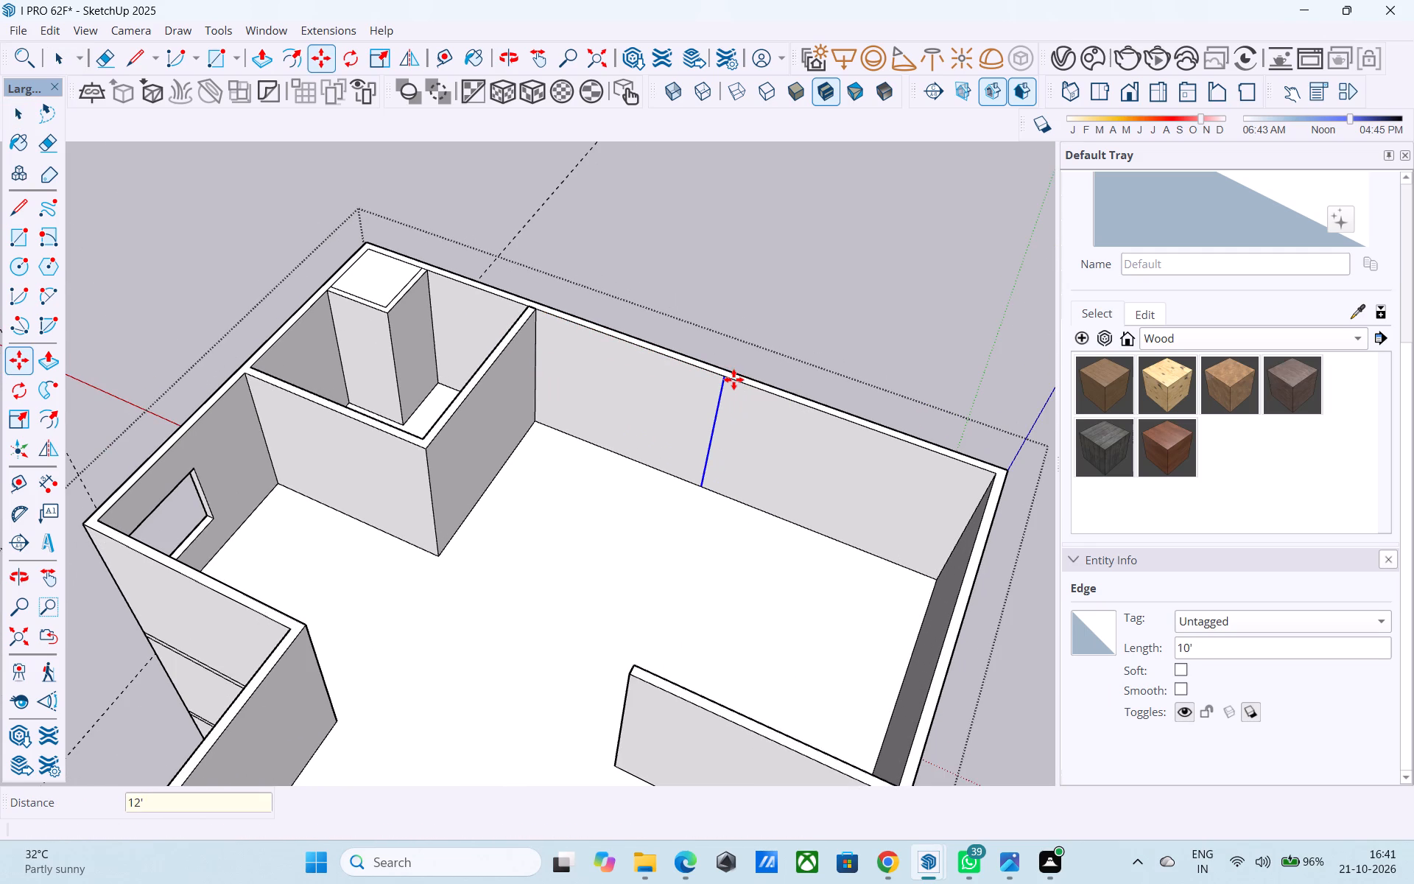
Copy the 12' mark's vertical line 6" farther along the side wall, away from the shaft room.
scroll(720, 365, "up", 1)
left_click(724, 376)
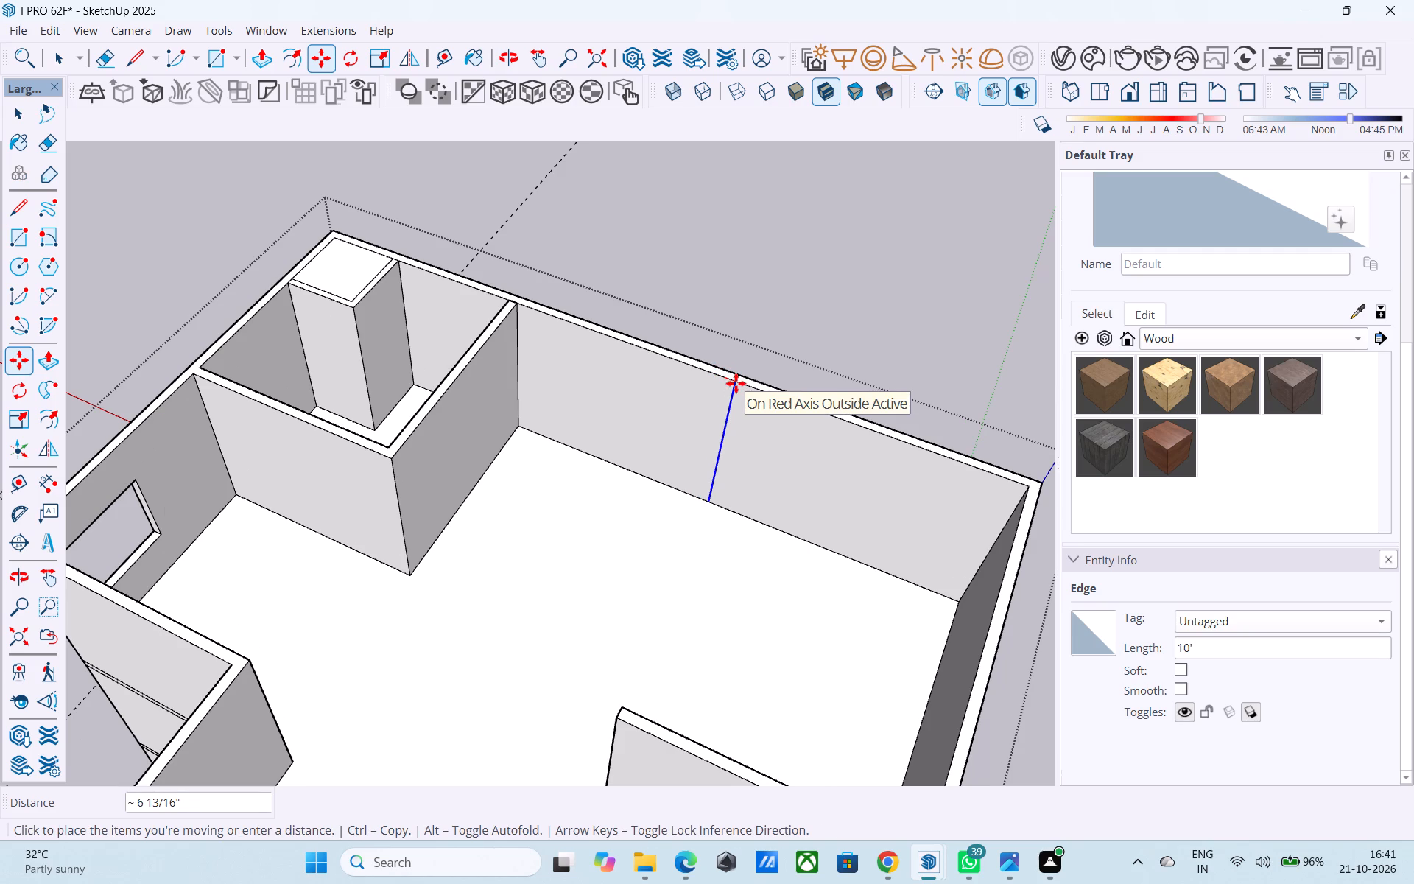
type("66\"")
key("Return")
type("6\"")
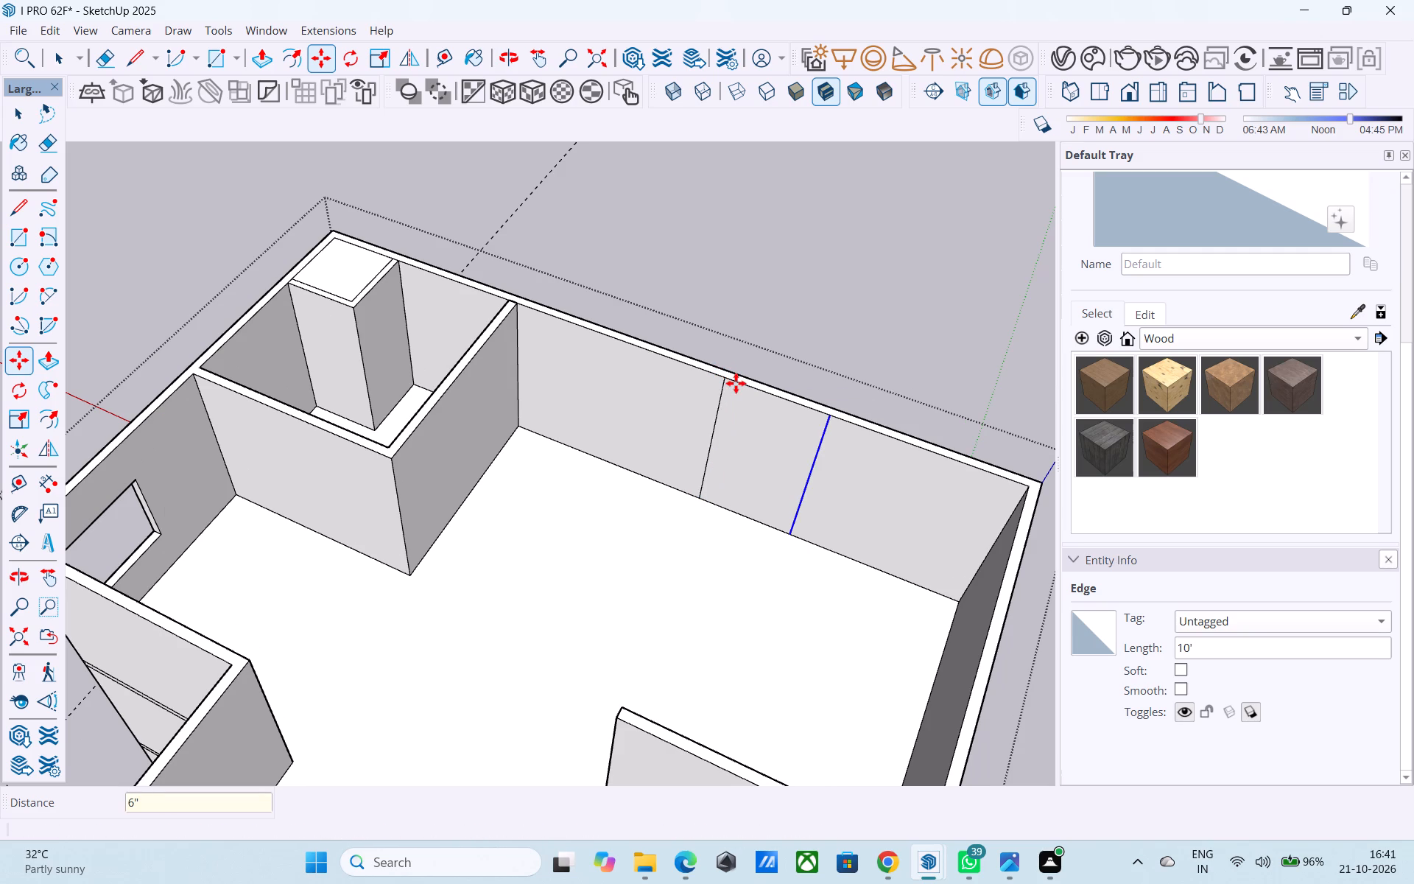
key("Return")
Push/Pull the 6" strip on the side wall about 16' into the floor area, flush with the first partition wall's outer face.
scroll(722, 399, "up", 5)
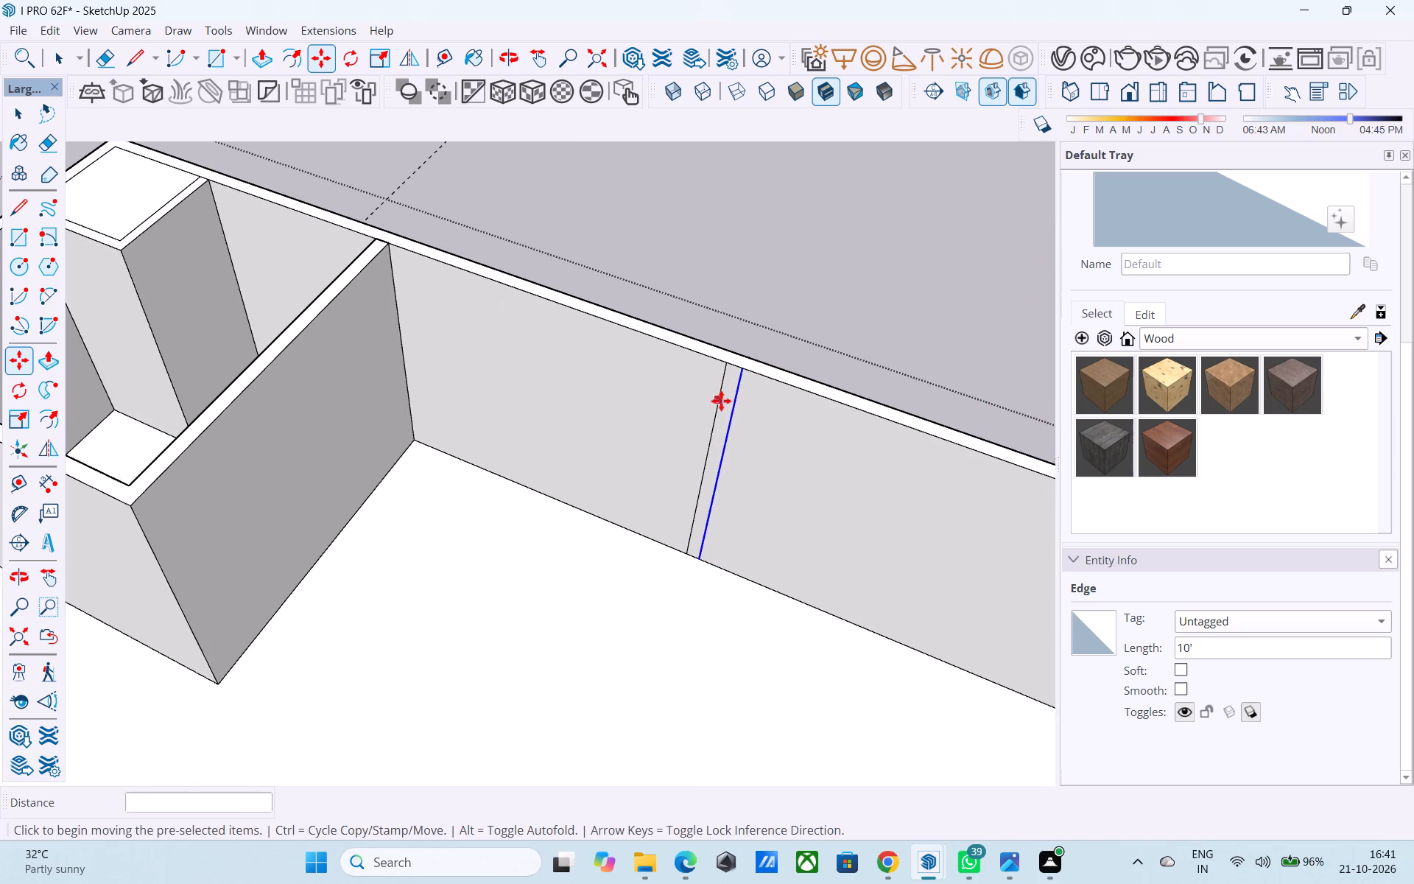
scroll(721, 401, "up", 6)
key("space")
left_click(728, 408)
scroll(728, 408, "down", 5)
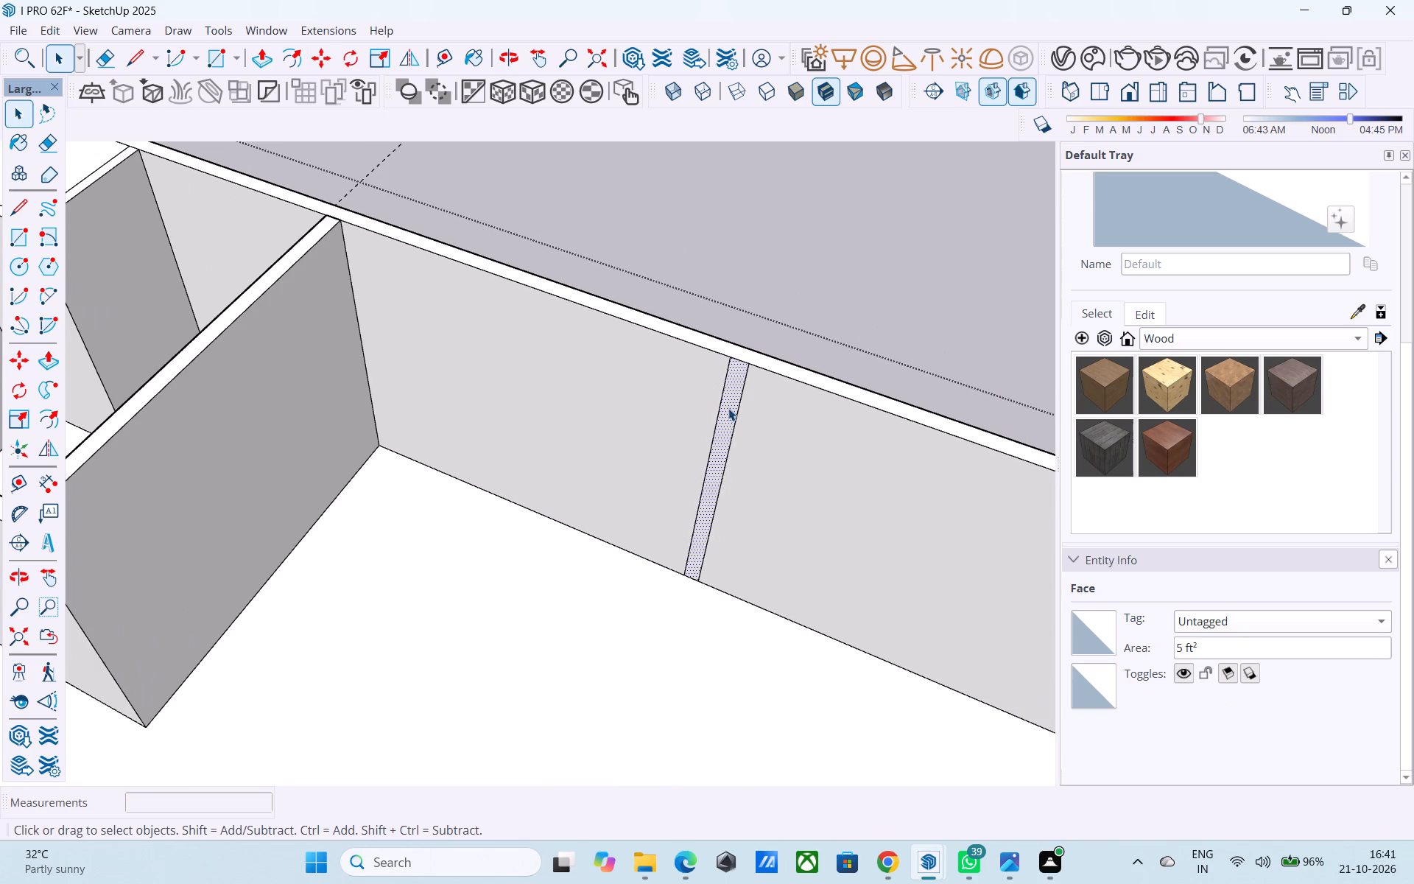
key("p")
left_click(728, 408)
scroll(728, 408, "down", 11)
scroll(696, 522, "down", 6)
scroll(687, 574, "up", 4)
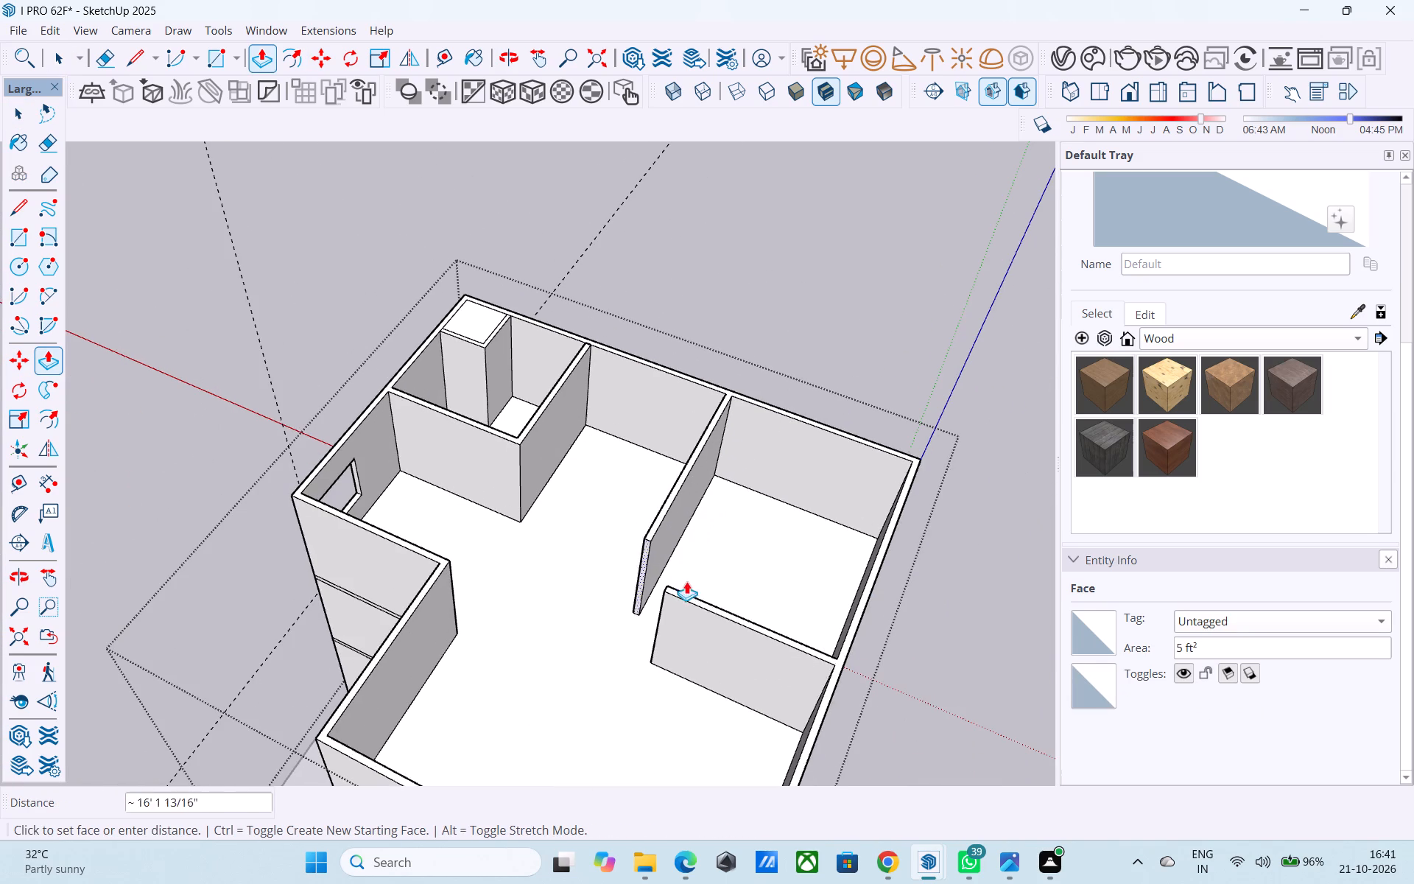
left_click(684, 594)
Push/Pull the first partition wall's free end to meet the end of the new wall, closing the corner room.
middle_click_drag(670, 586, 636, 450)
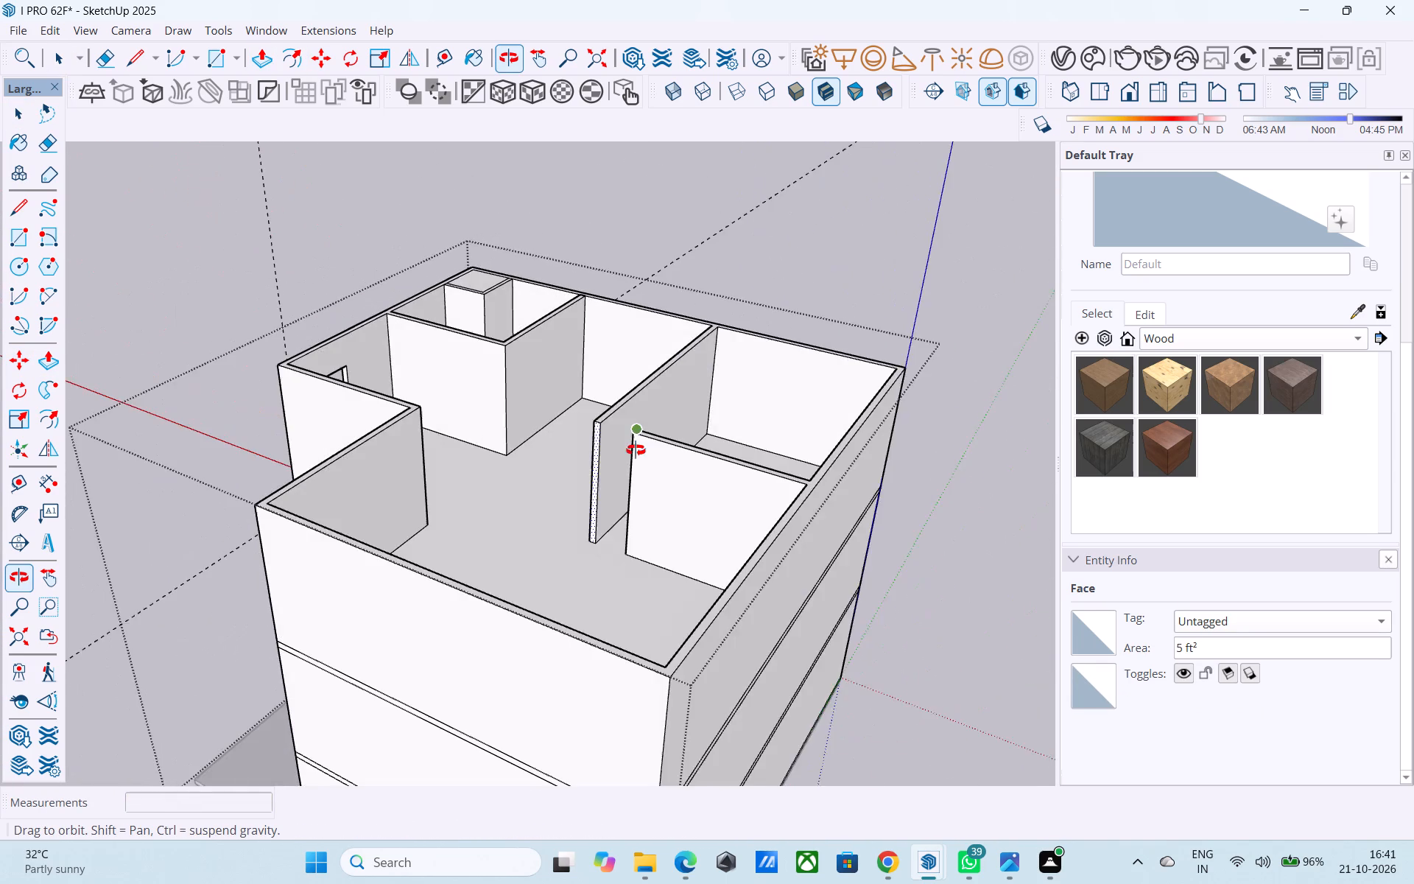
middle_click_drag(636, 450, 635, 451)
scroll(478, 472, "down", 4)
middle_click_drag(447, 483, 921, 554)
scroll(715, 431, "up", 11)
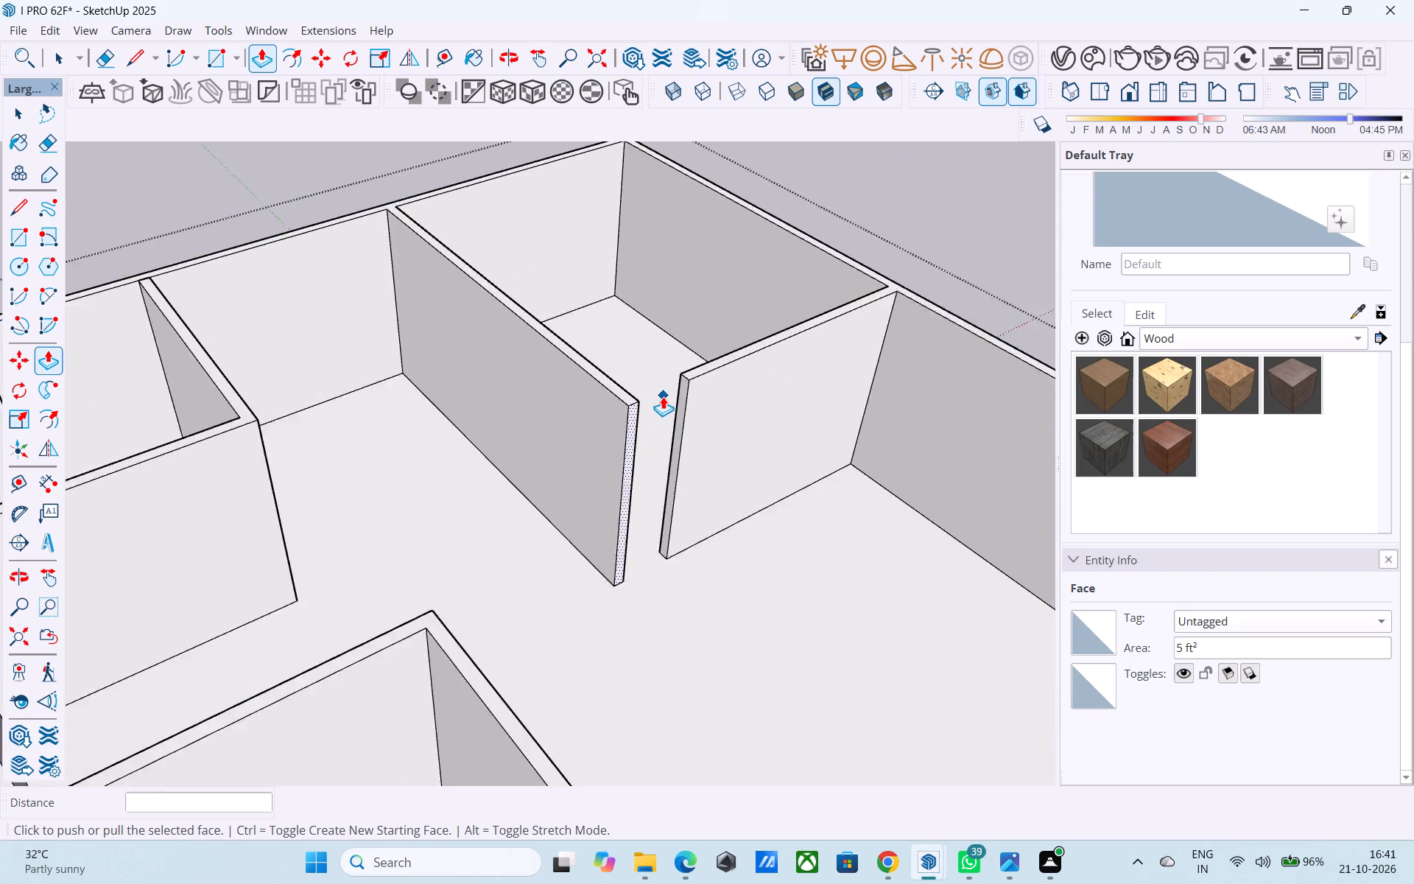
scroll(663, 396, "up", 2)
key("space")
left_click(690, 436)
key("p")
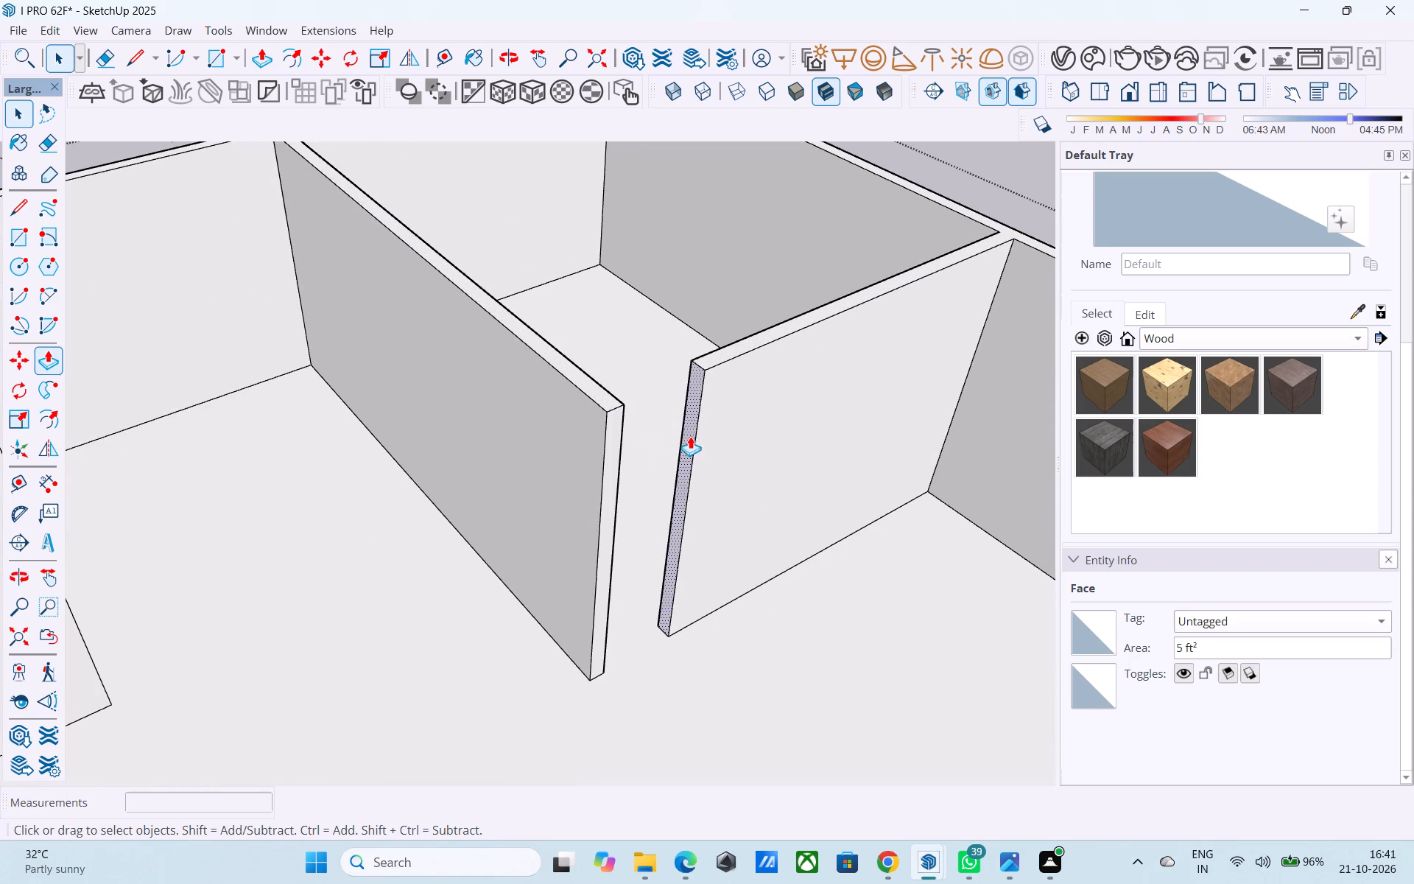
left_click(690, 436)
left_click(602, 423)
key("space")
scroll(602, 423, "down", 2)
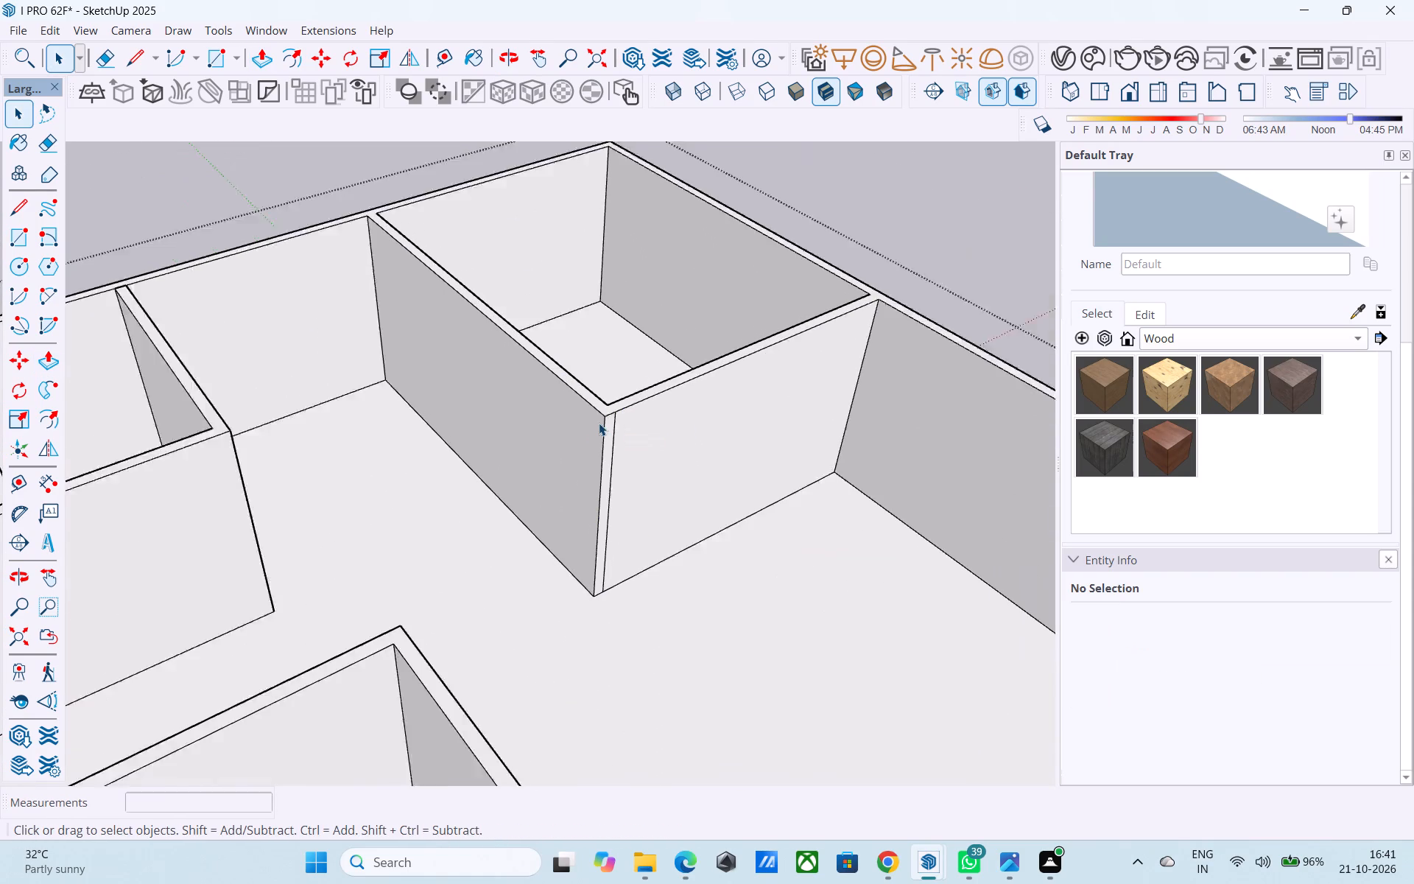
scroll(599, 423, "down", 10)
Examine the top-floor rooms and the banded window facade from several sides.
middle_click_drag(587, 465, 572, 450)
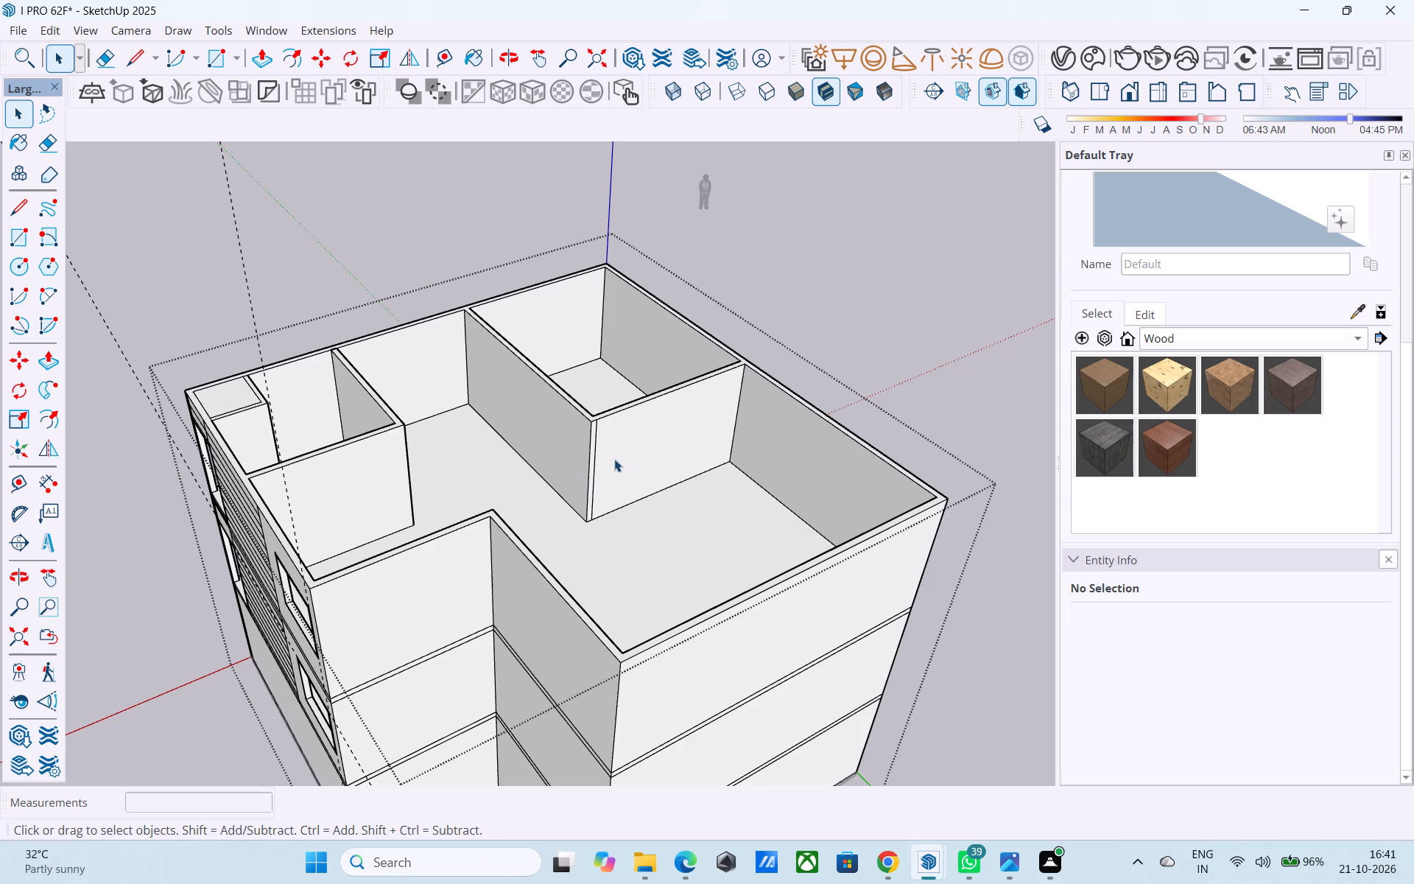
scroll(597, 473, "down", 4)
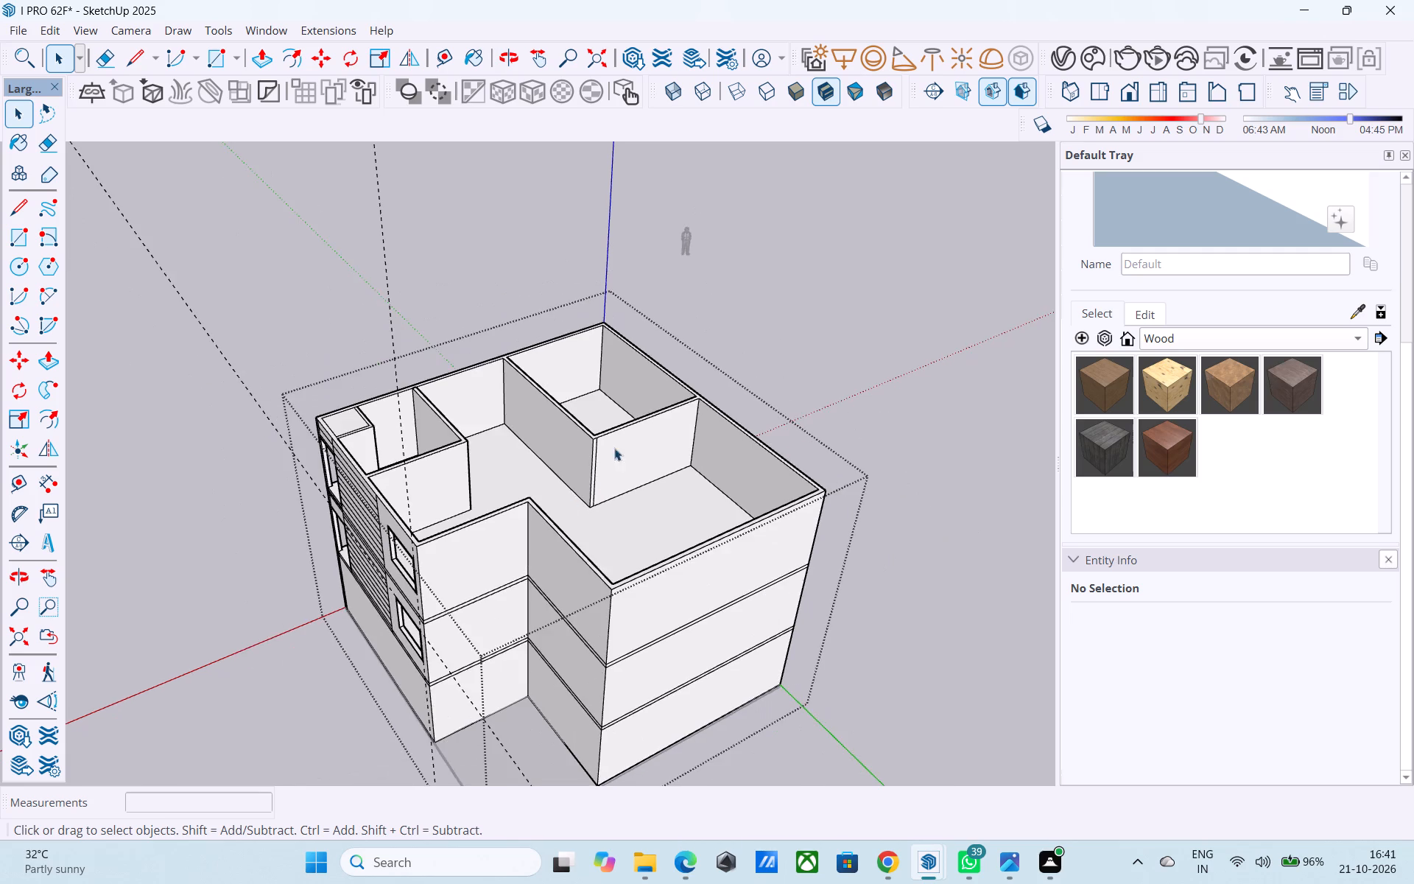
middle_click_drag(621, 443, 812, 281)
middle_click_drag(488, 337, 619, 260)
scroll(415, 312, "down", 3)
middle_click_drag(424, 329, 761, 362)
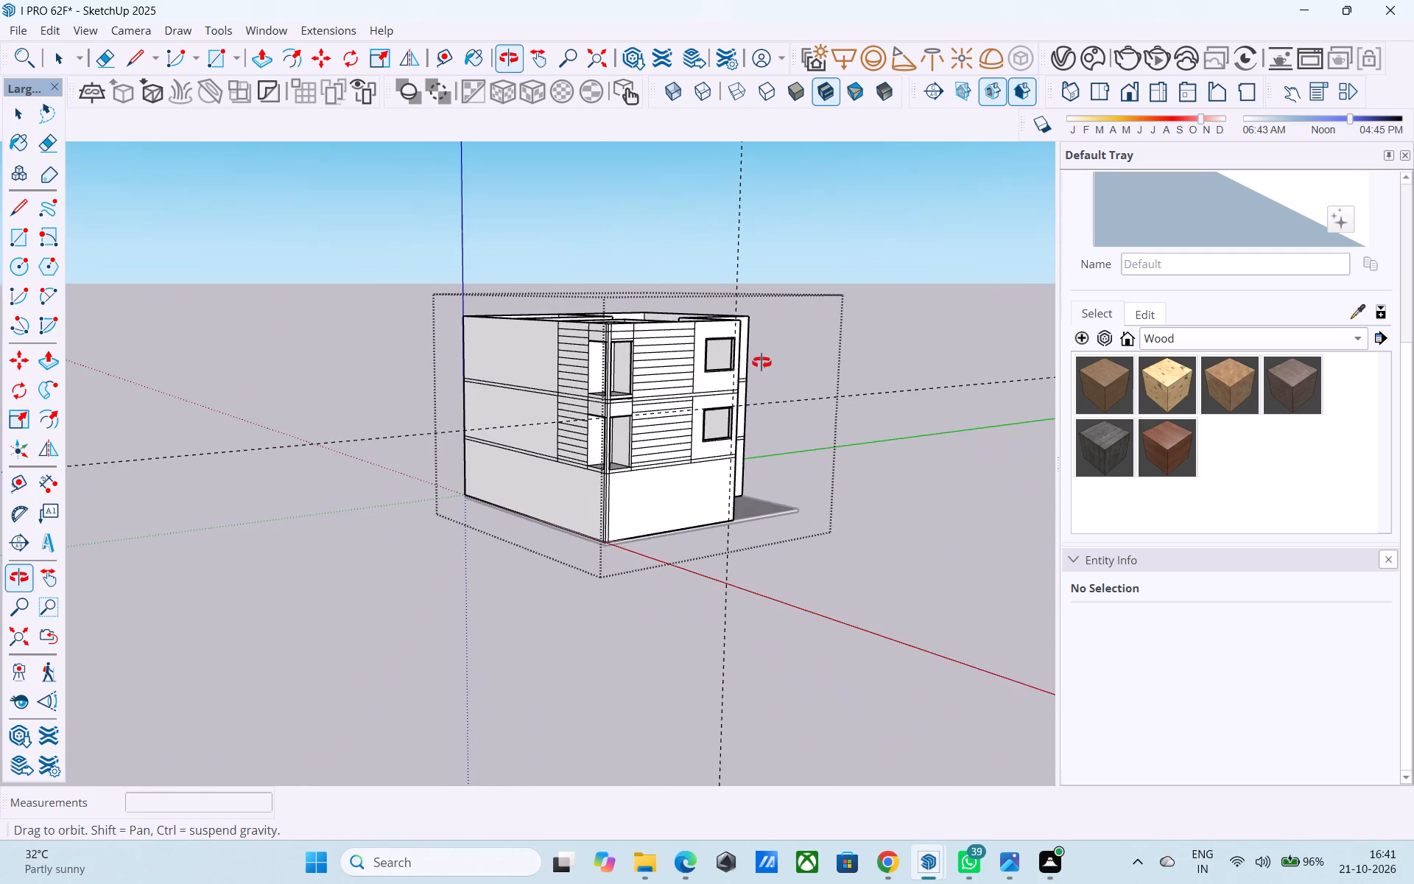
middle_click_drag(761, 362, 779, 296)
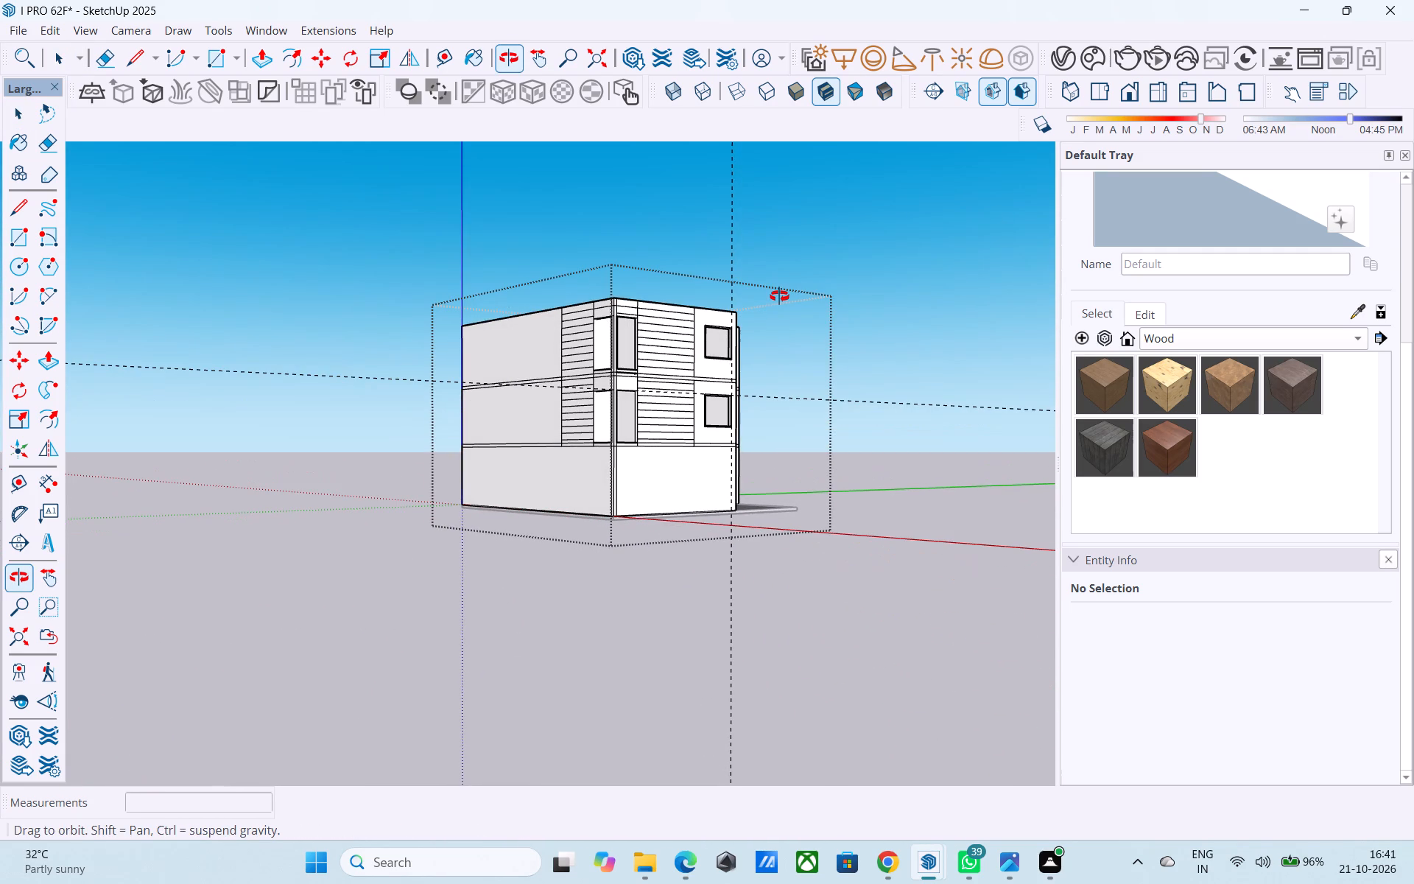
middle_click_drag(779, 296, 778, 424)
middle_click_drag(749, 390, 401, 421)
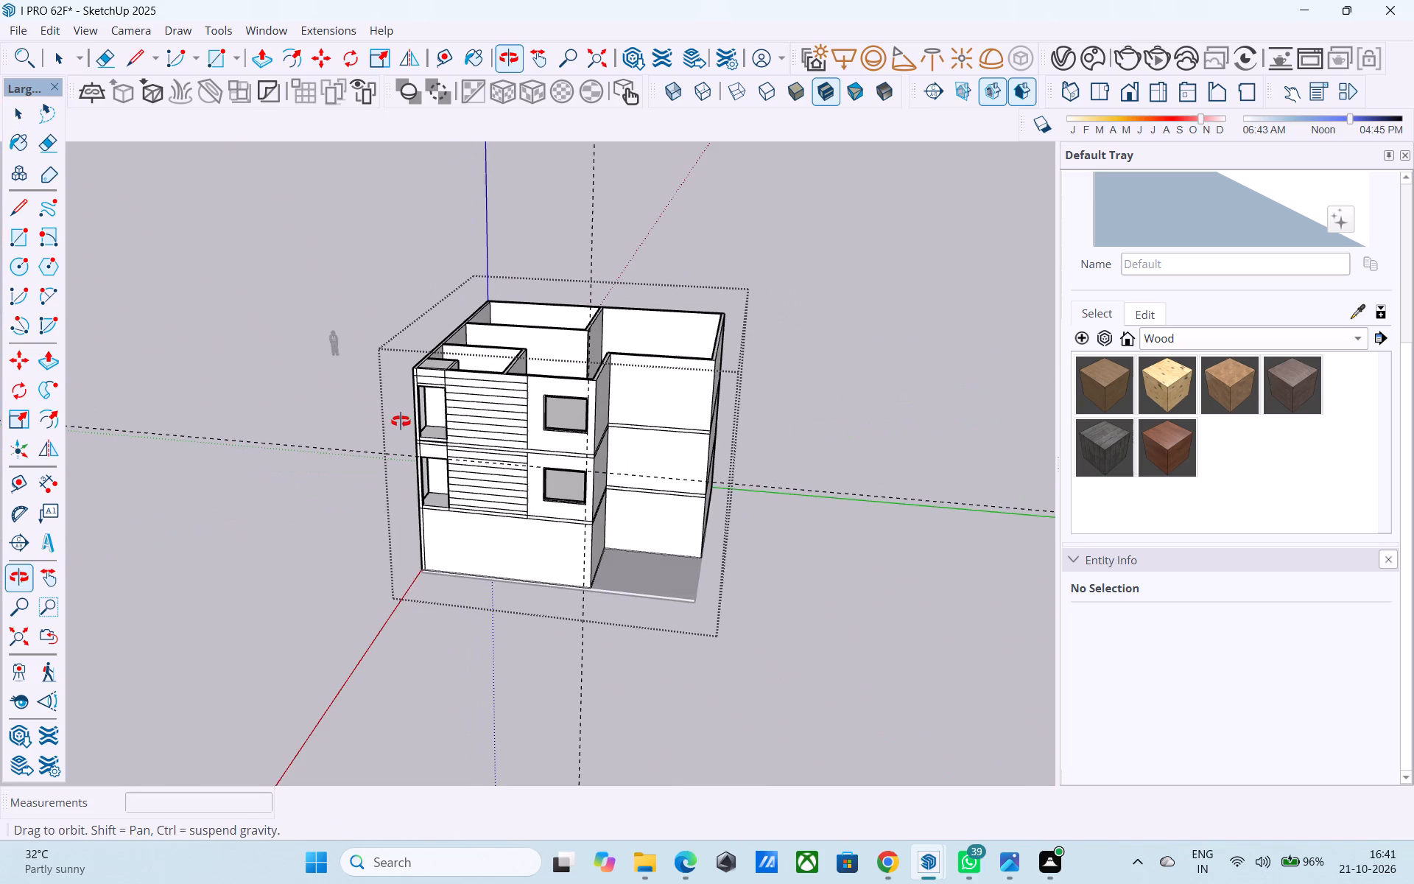
middle_click_drag(401, 421, 401, 422)
middle_click_drag(402, 408, 688, 285)
scroll(706, 256, "up", 8)
middle_click_drag(617, 348, 489, 291)
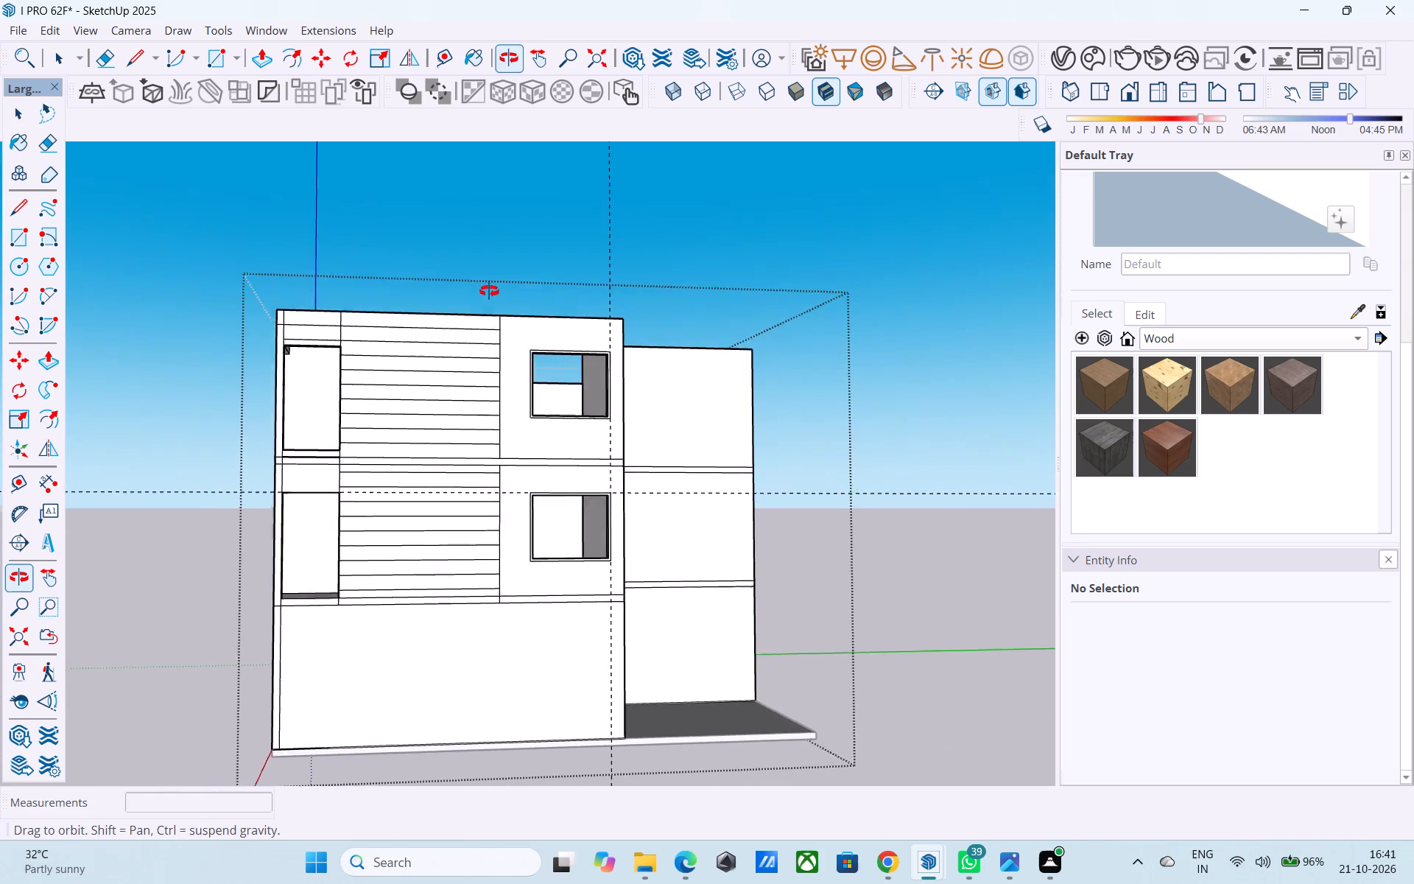
middle_click_drag(489, 291, 564, 284)
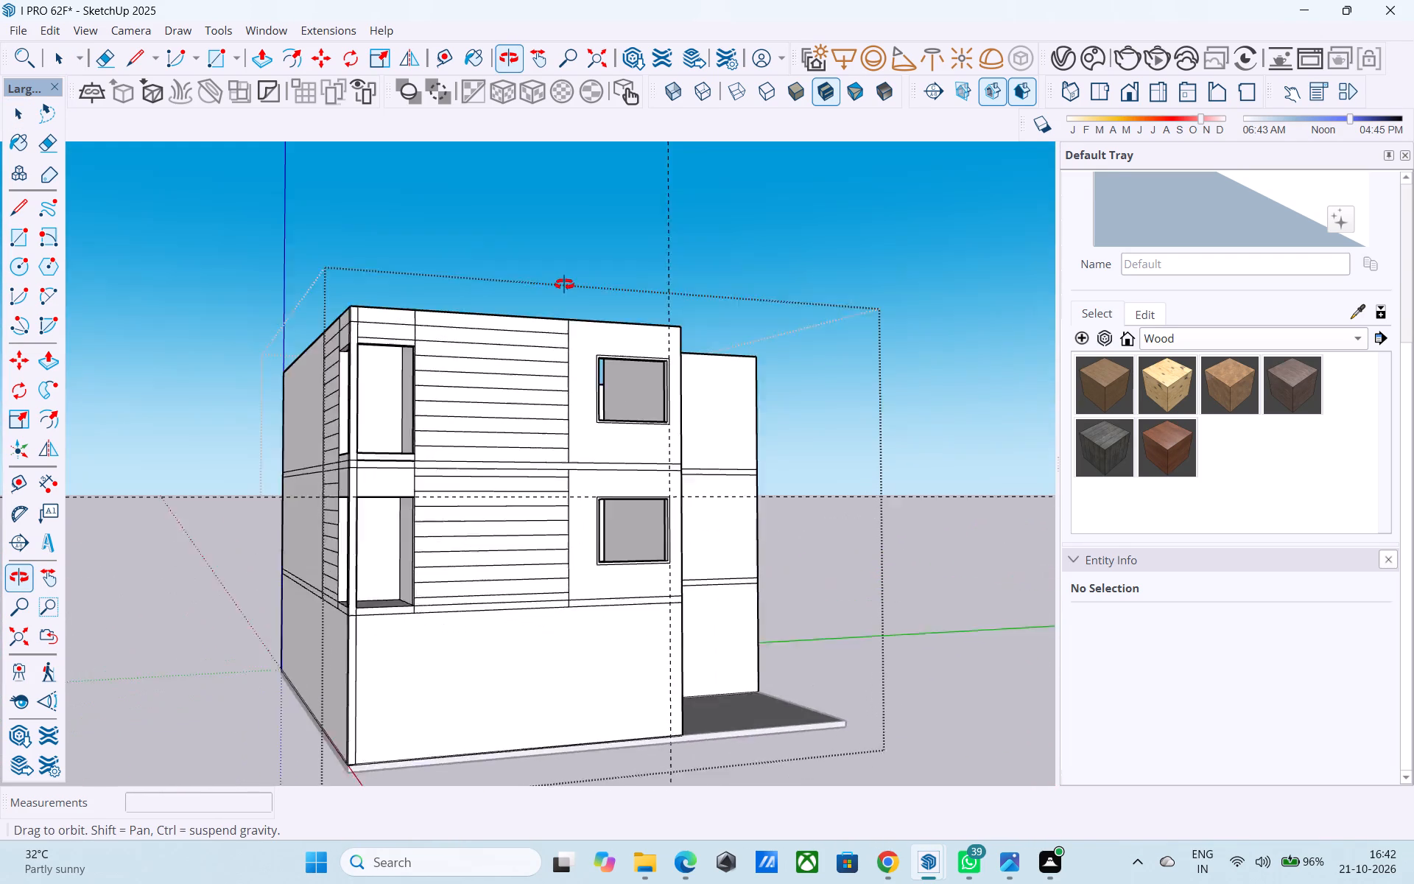
middle_click_drag(564, 284, 563, 284)
Offset the outline of the blank ground-floor wall below the banded facade 1' inward.
scroll(563, 284, "down", 9)
middle_click_drag(557, 460, 495, 561)
scroll(495, 560, "up", 7)
left_click(465, 479)
scroll(465, 479, "up", 2)
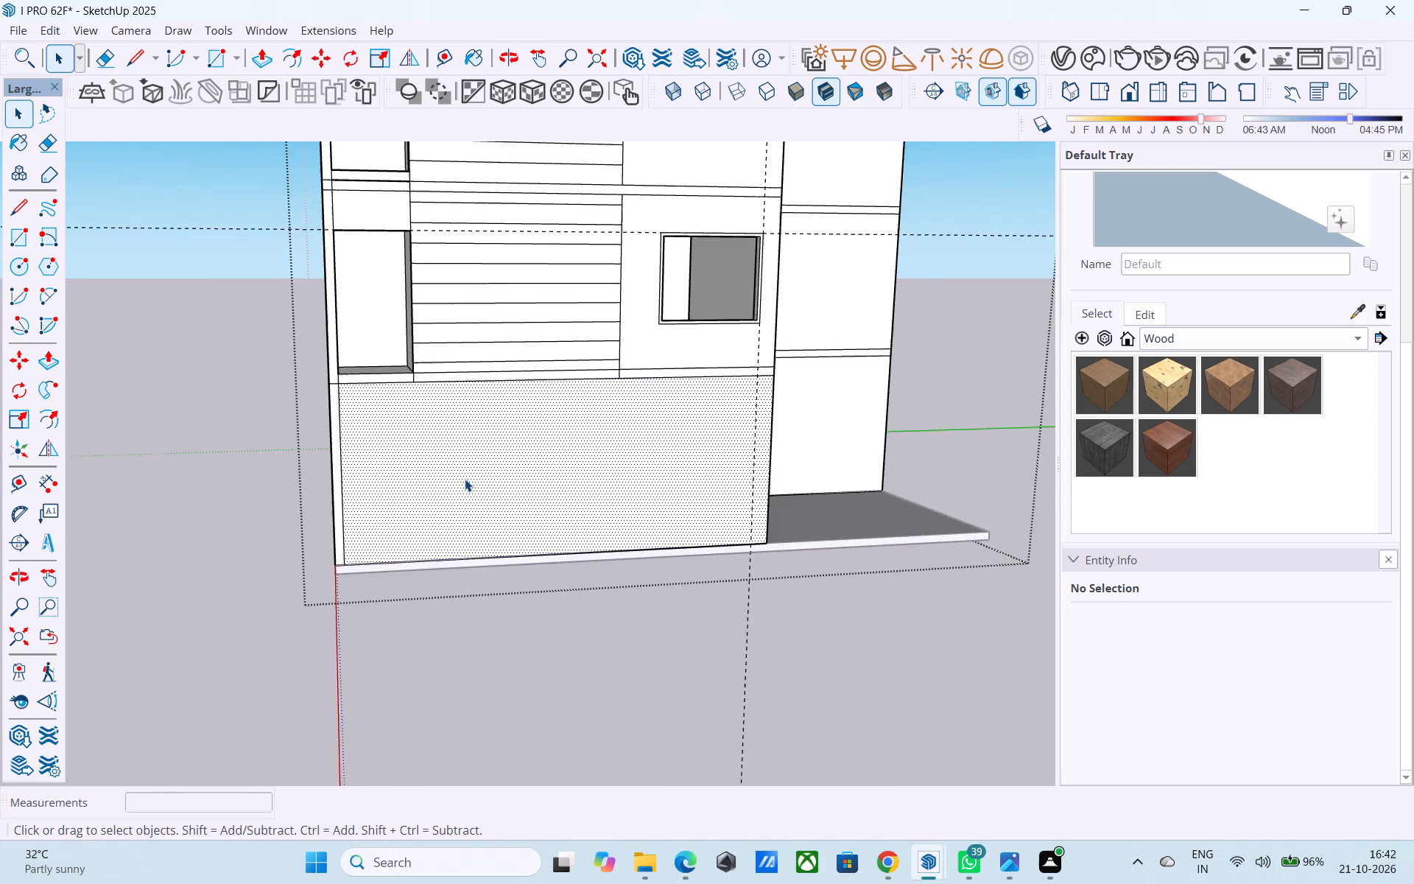
scroll(465, 479, "up", 4)
key("f")
left_click(465, 479)
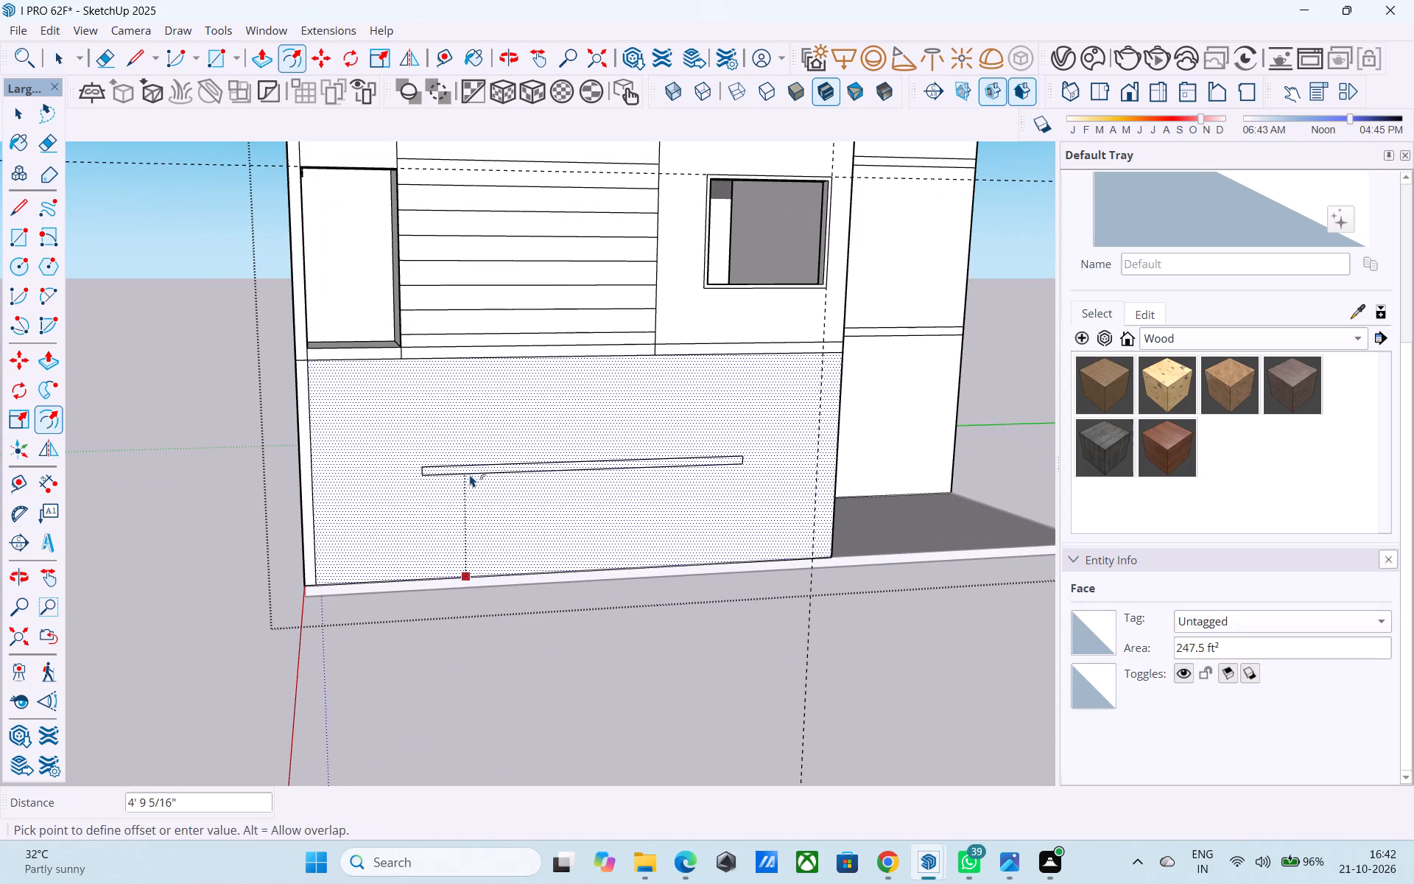
type("1'")
key("Return")
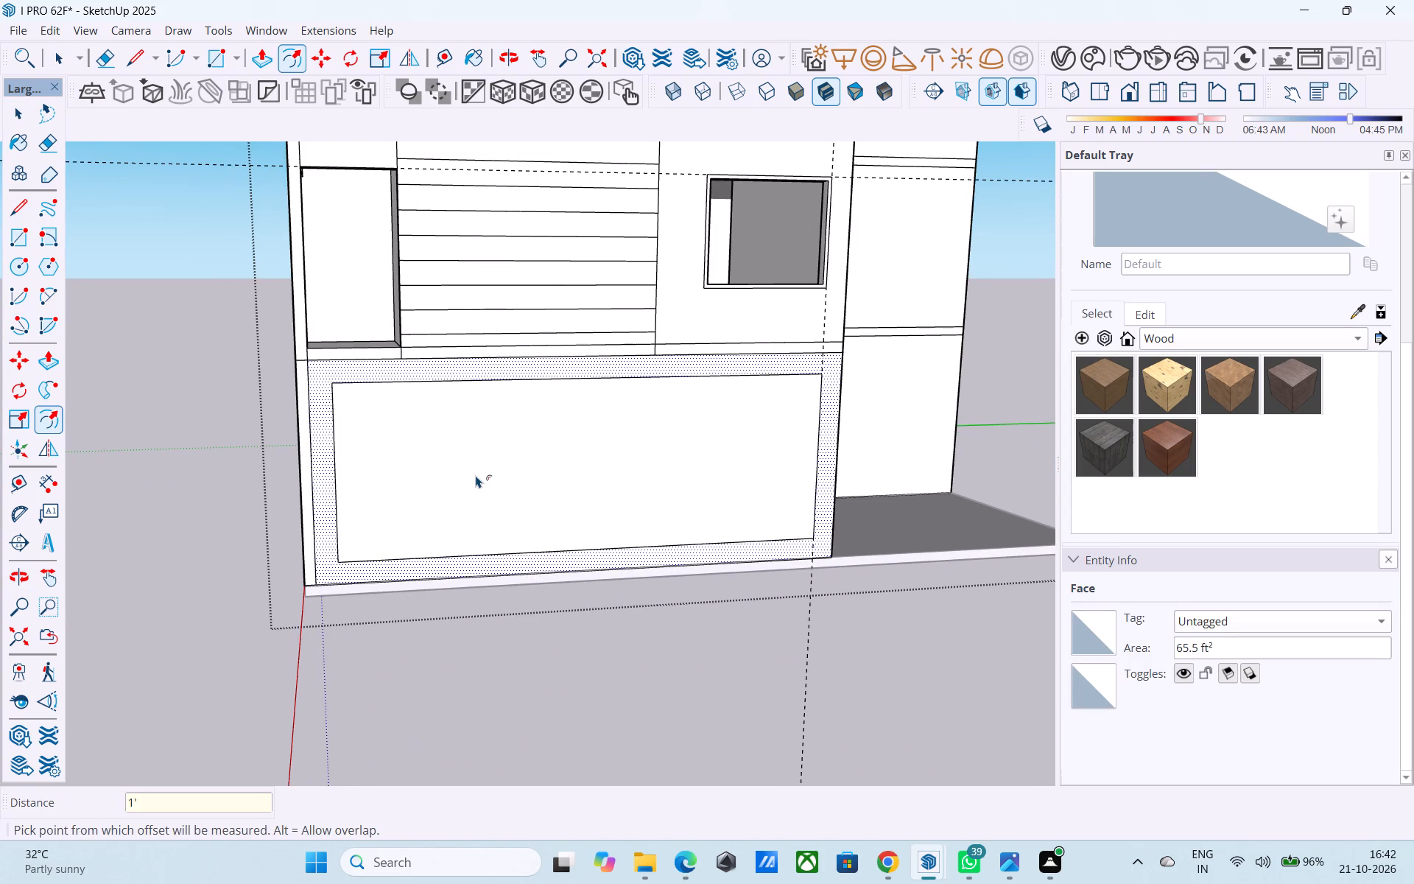
Extend the offset outline's two vertical sides down to the wall's base and erase its bottom edge.
key("l")
left_click(343, 560)
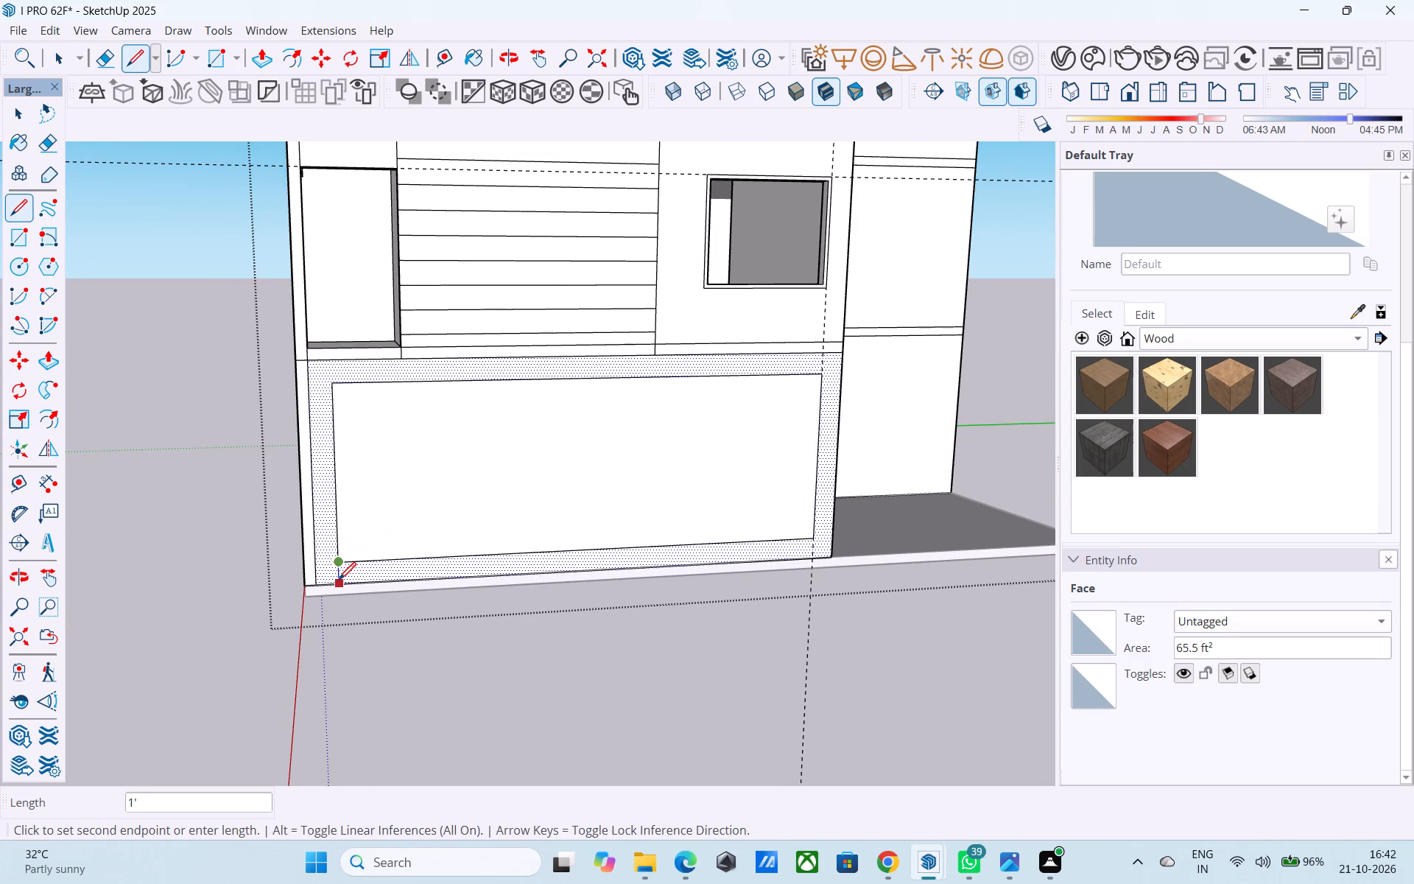
left_click(339, 581)
left_click(816, 538)
left_click(817, 560)
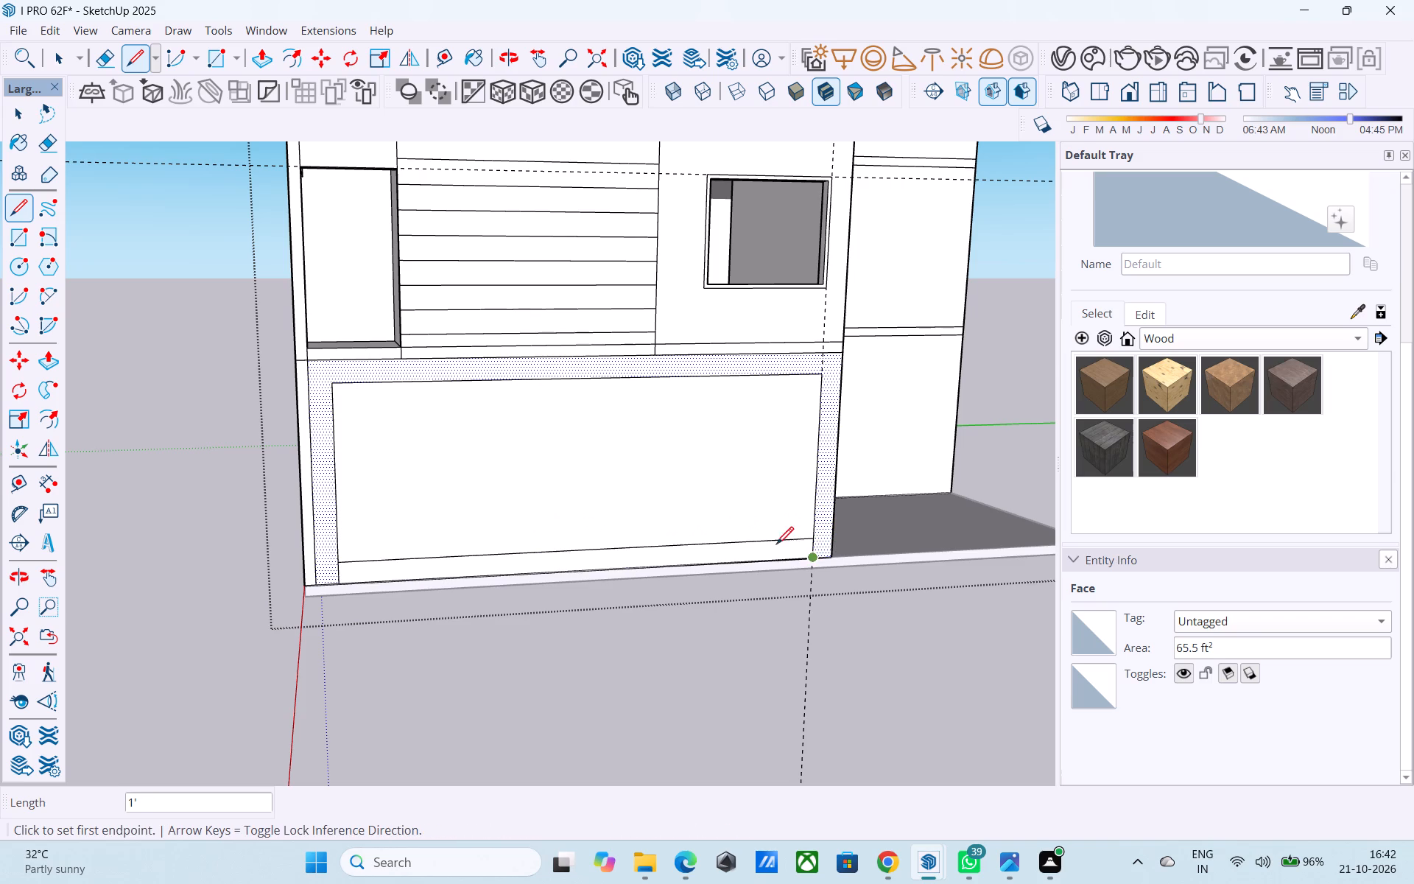
key("e")
left_click_drag(634, 560, 623, 517)
key("space")
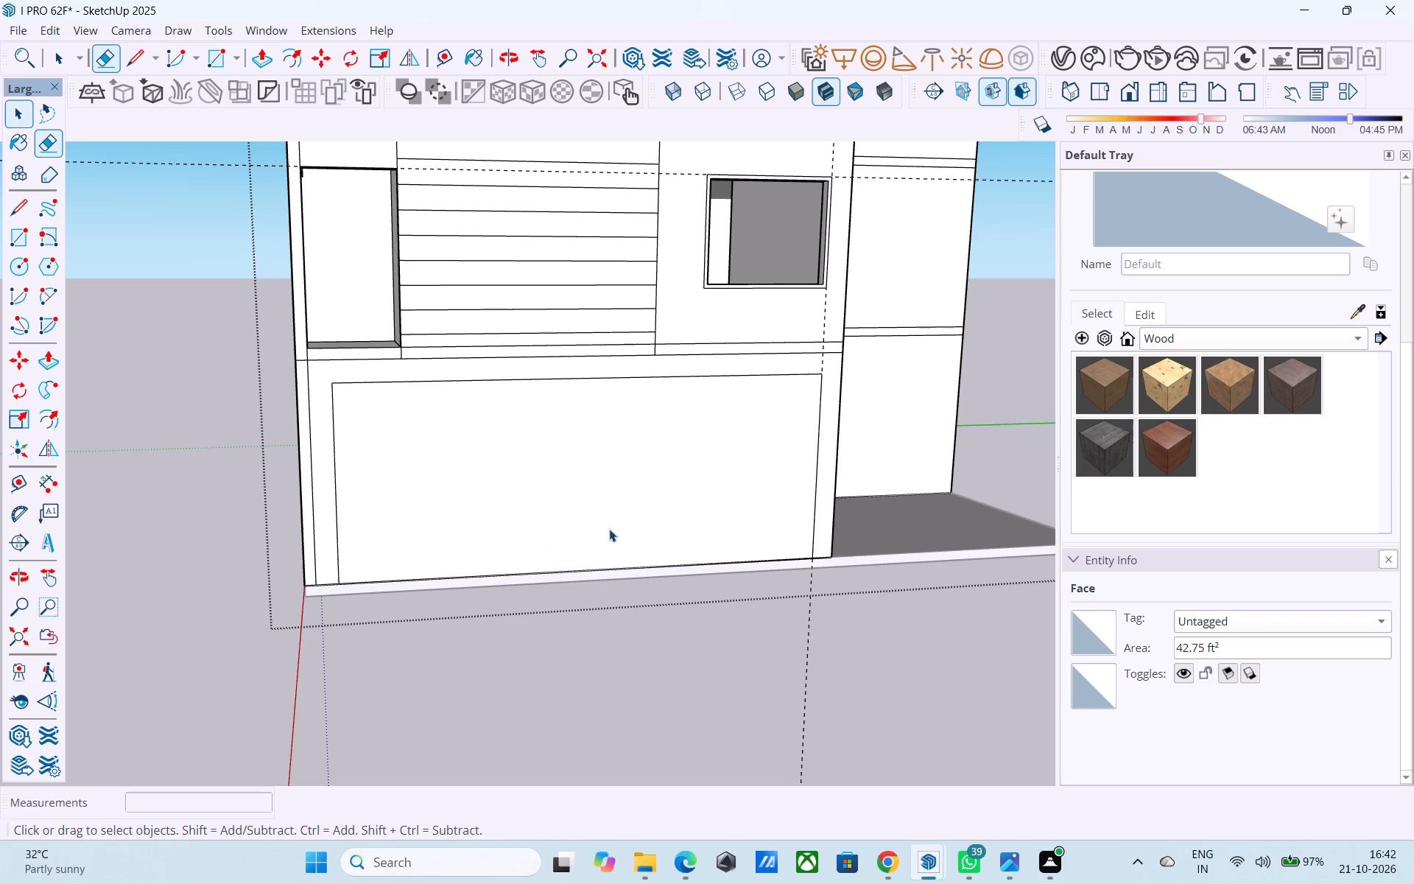
Push/Pull the outlined ground-floor wall panel 9" inward to cut the wide opening.
left_click(609, 529)
left_click(609, 529)
key("p")
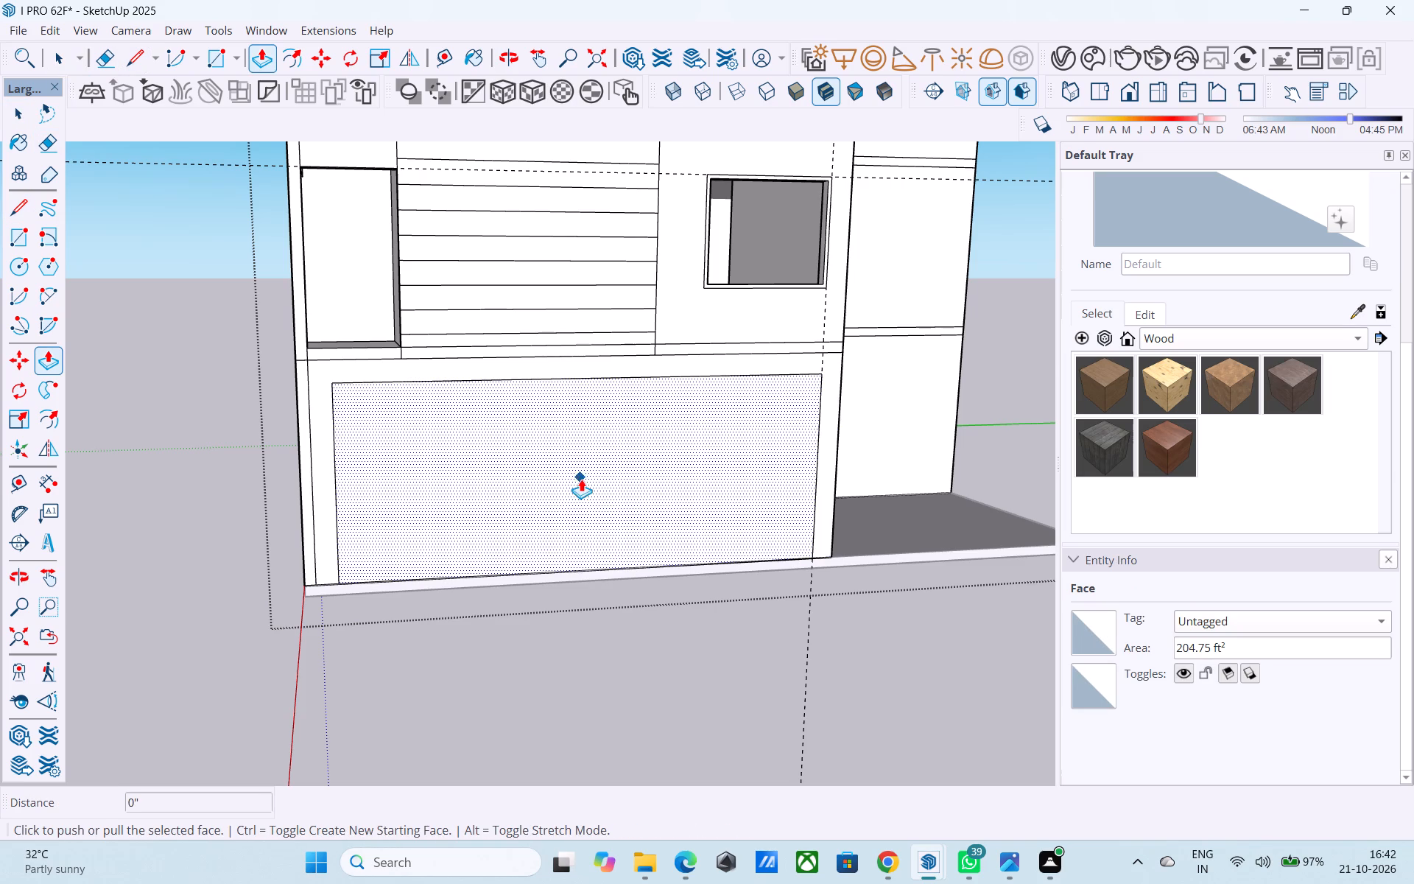
key("p")
left_click(589, 502)
left_click(570, 461)
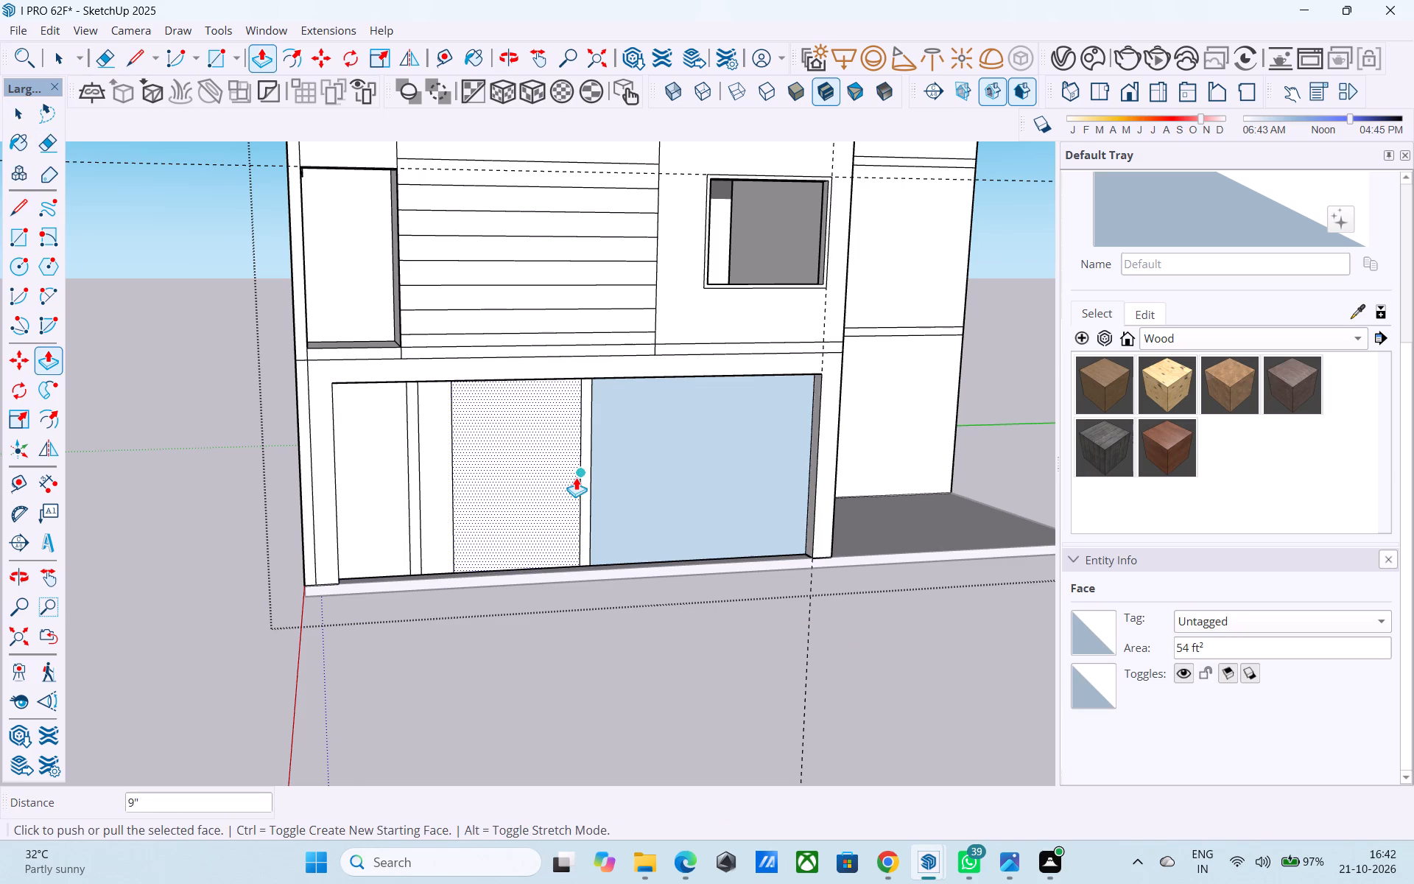
Push/Pull the middle wall panel inside the ground-floor opening back to the rear wall.
middle_click_drag(556, 480, 239, 508)
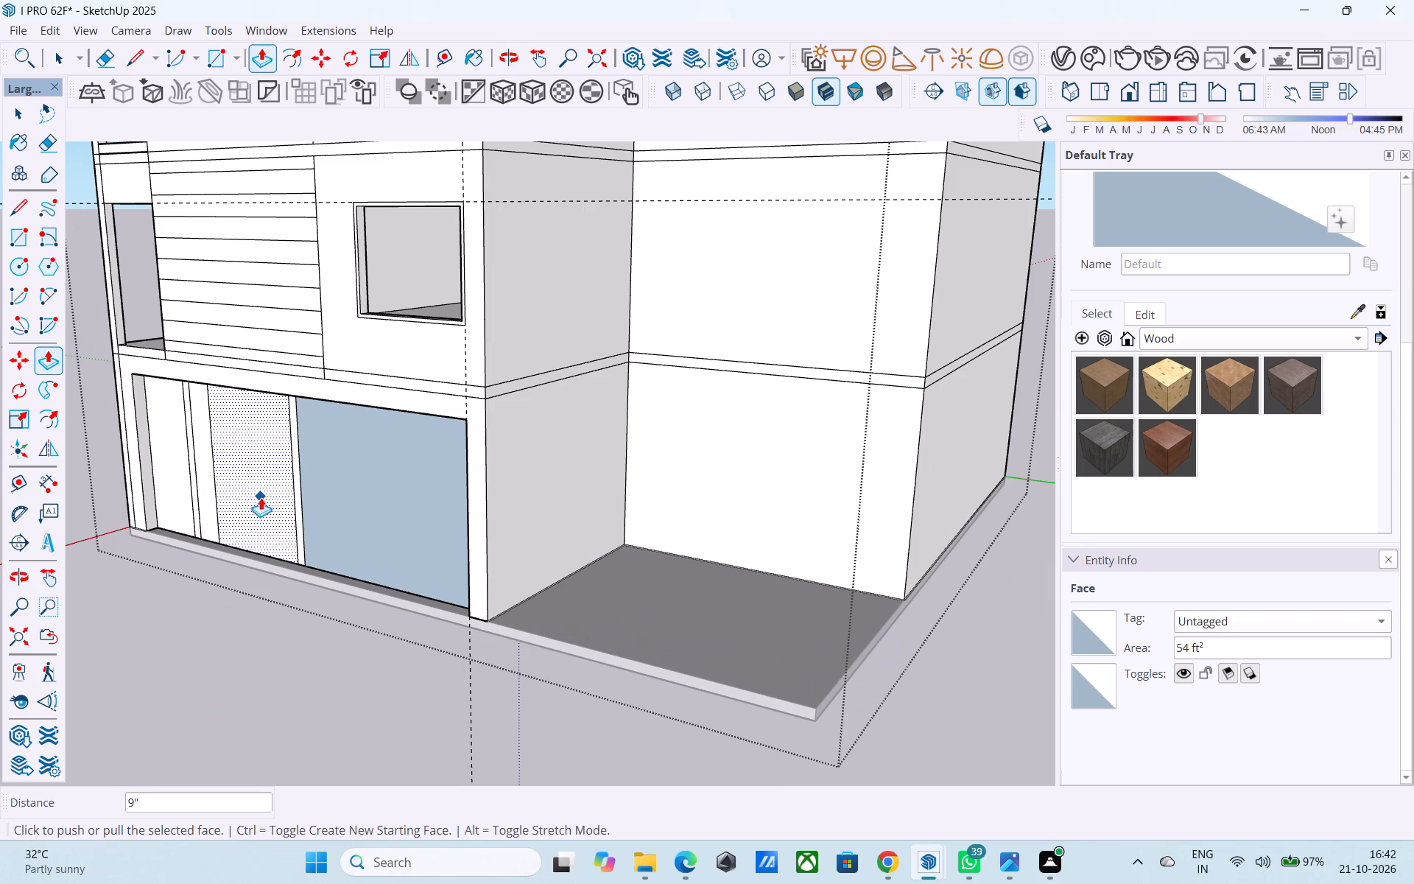
key("space")
scroll(261, 499, "up", 3)
left_click(261, 499)
key("p")
left_click(261, 498)
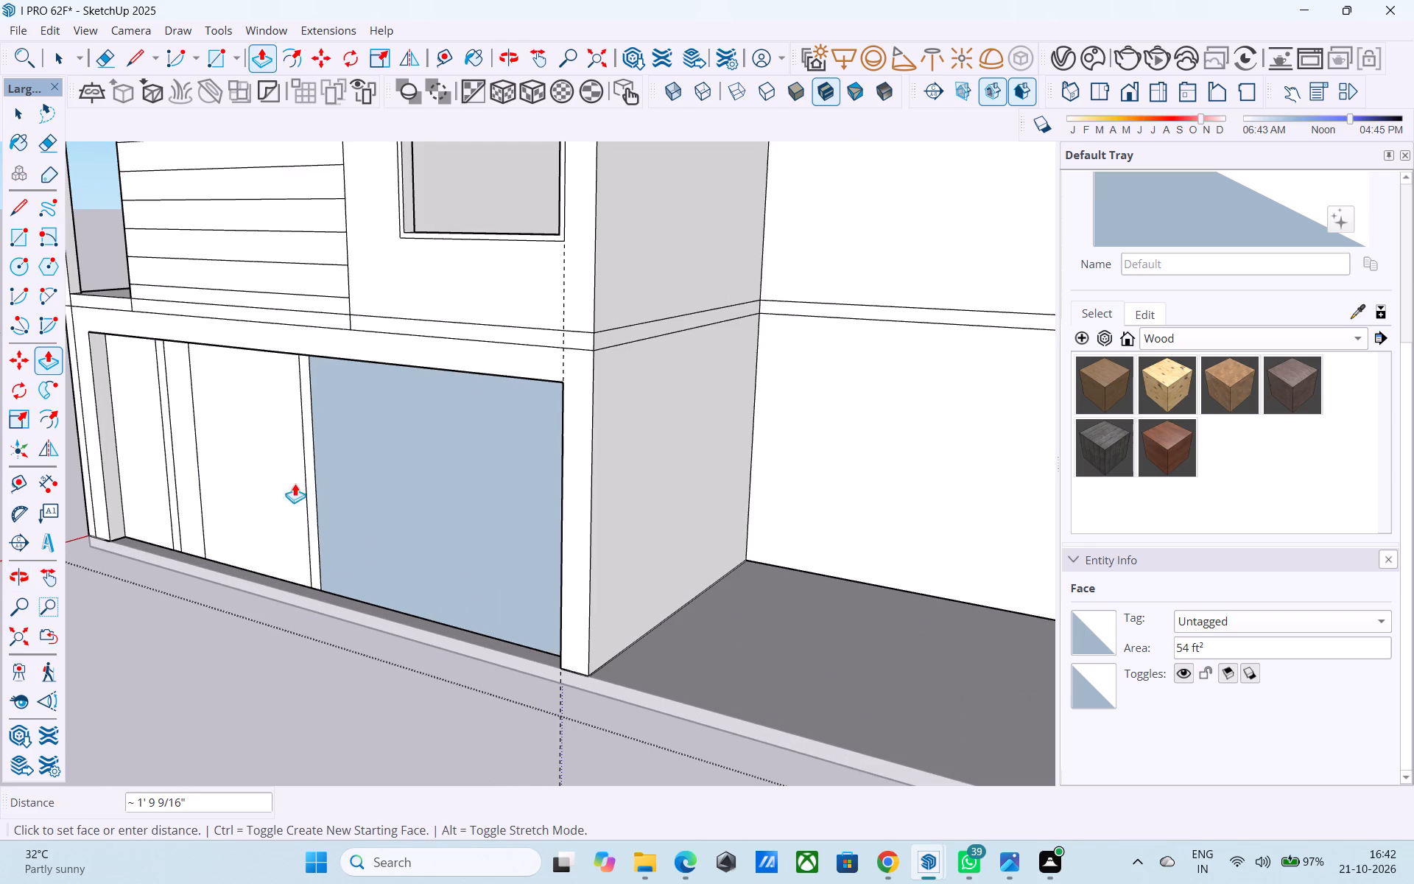
left_click(295, 483)
key("space")
left_click(292, 491)
key("p")
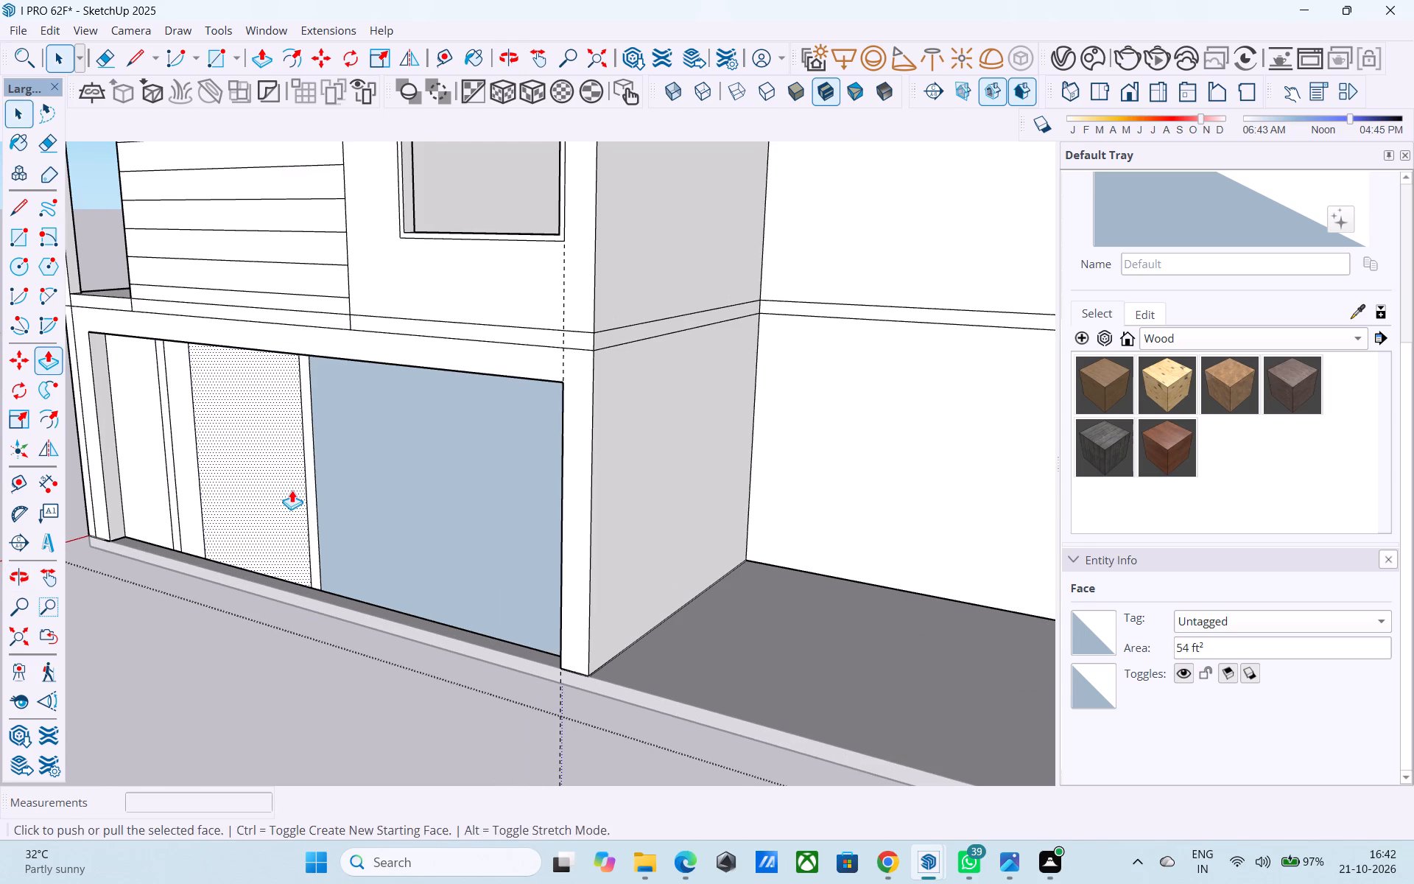
left_click(292, 489)
middle_click_drag(307, 480, 602, 449)
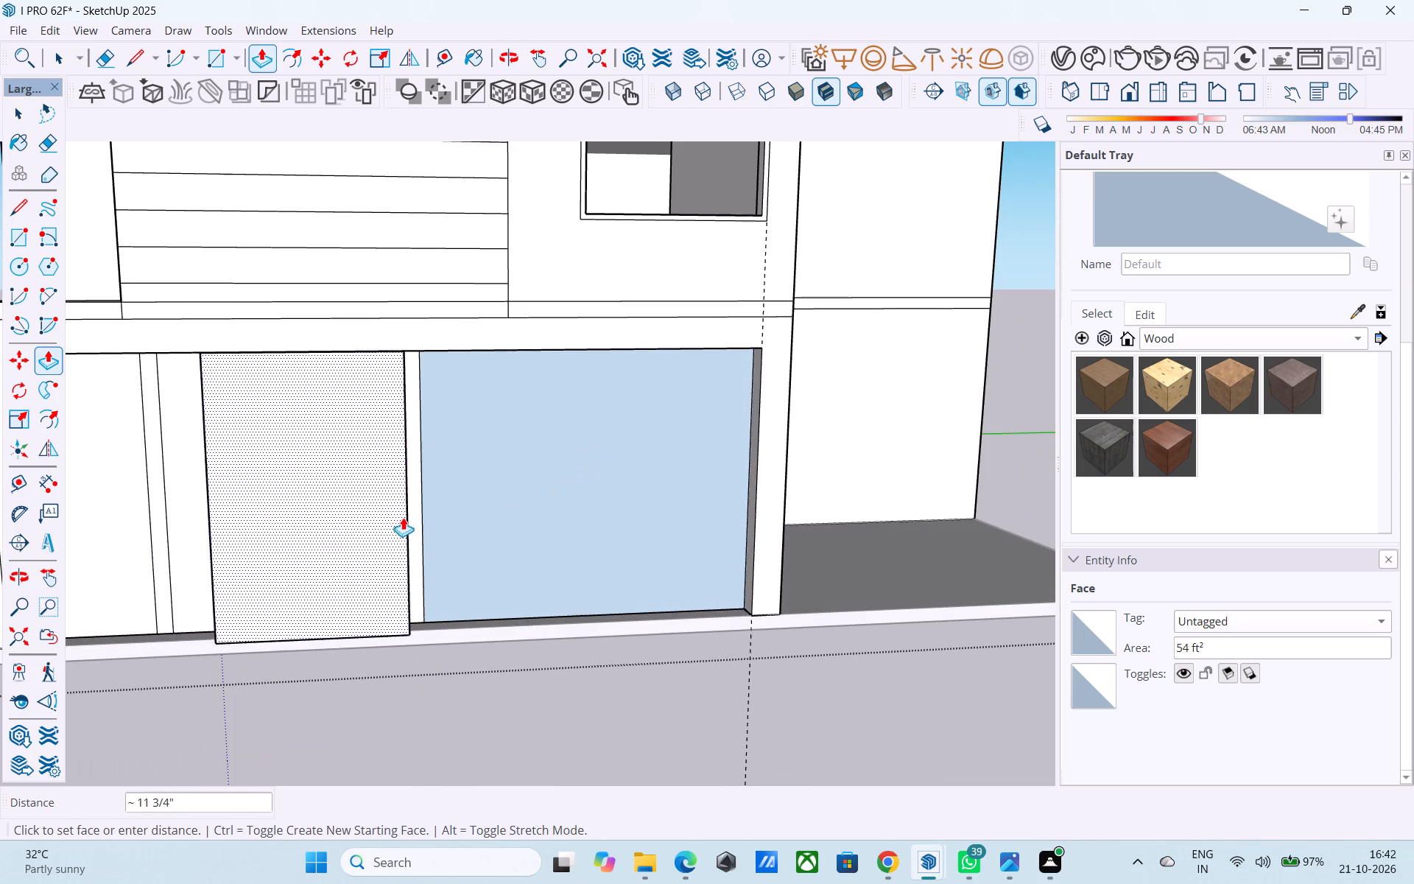
left_click(356, 438)
Delete the large blue face closing the remaining part of the ground-floor opening.
left_click(555, 511)
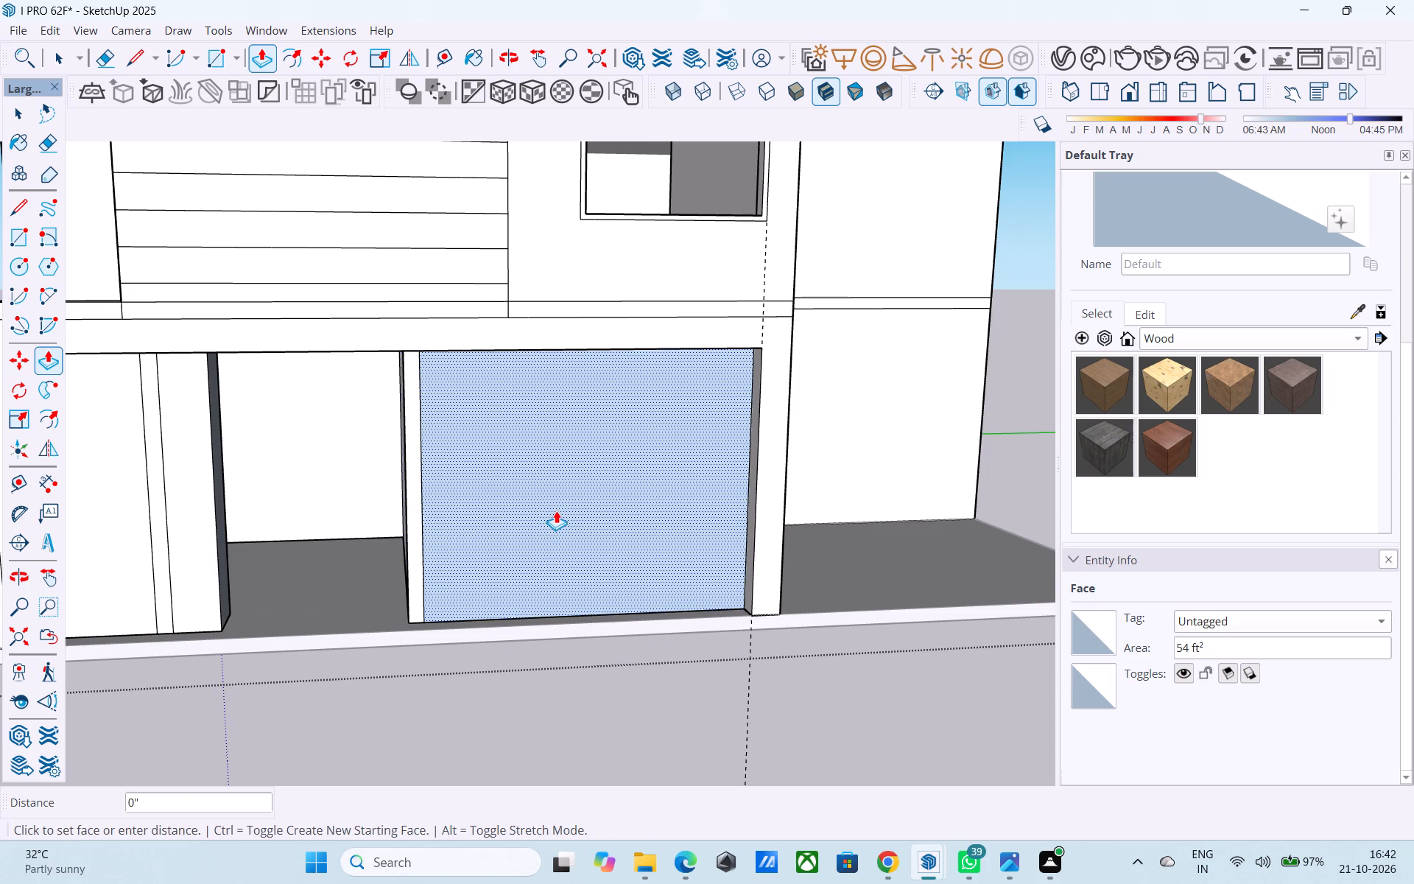
key("space")
left_click(556, 511)
key("Delete")
middle_click(556, 510)
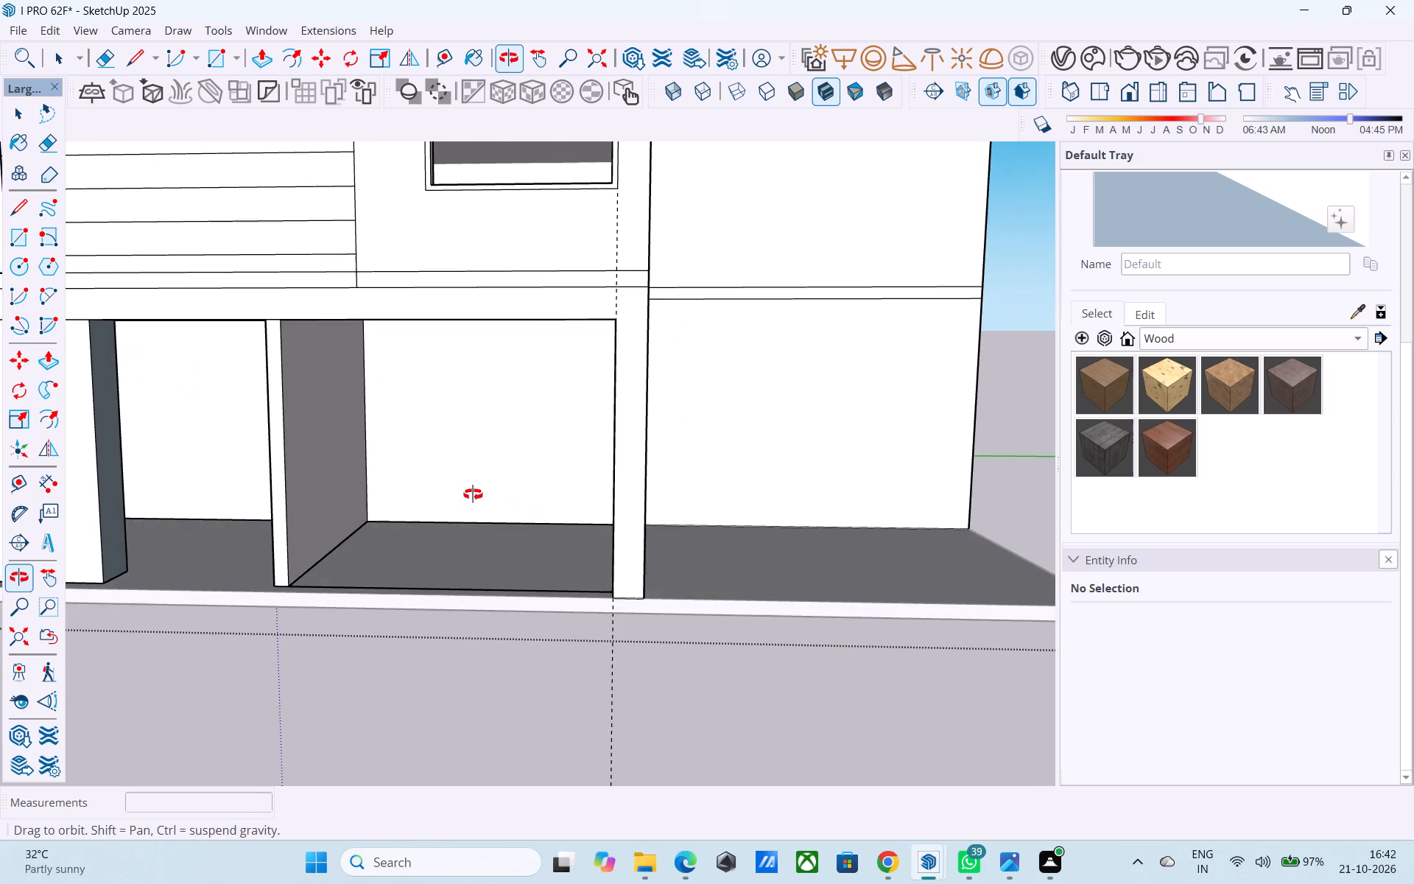
Push/Pull the narrow partition wall end in the ground-floor opening back flush with the rear wall.
scroll(544, 463, "up", 2)
scroll(538, 455, "down", 5)
scroll(444, 515, "up", 5)
left_click(444, 512)
key("p")
left_click(443, 511)
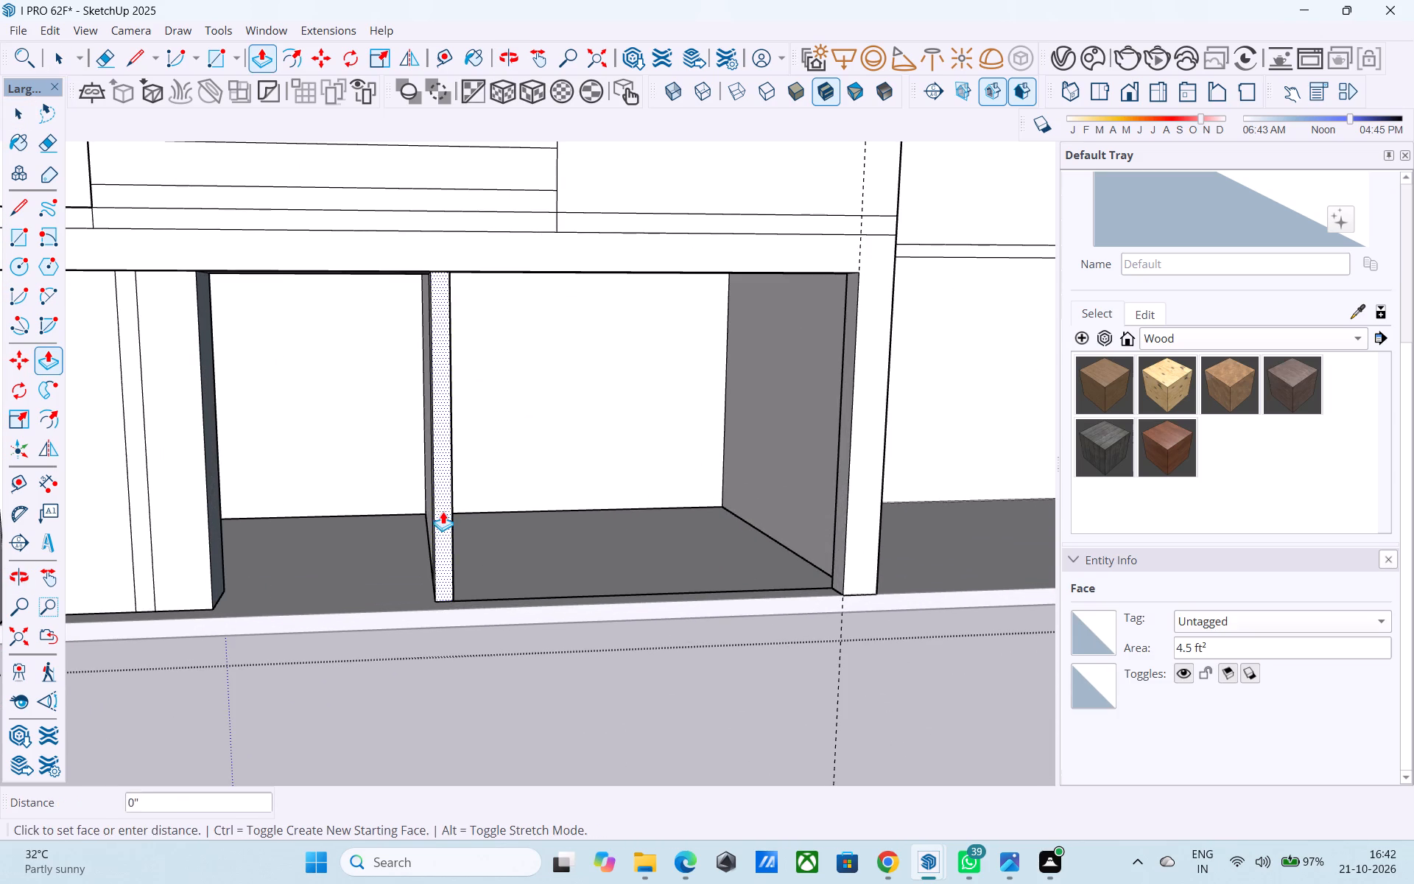
left_click(545, 377)
left_click(447, 461)
left_click(560, 362)
Push/Pull the side face of the remaining wall block in the opening 1' 6" towards the building corner.
middle_click_drag(544, 391, 544, 353)
scroll(532, 367, "down", 5)
middle_click_drag(525, 402, 452, 506)
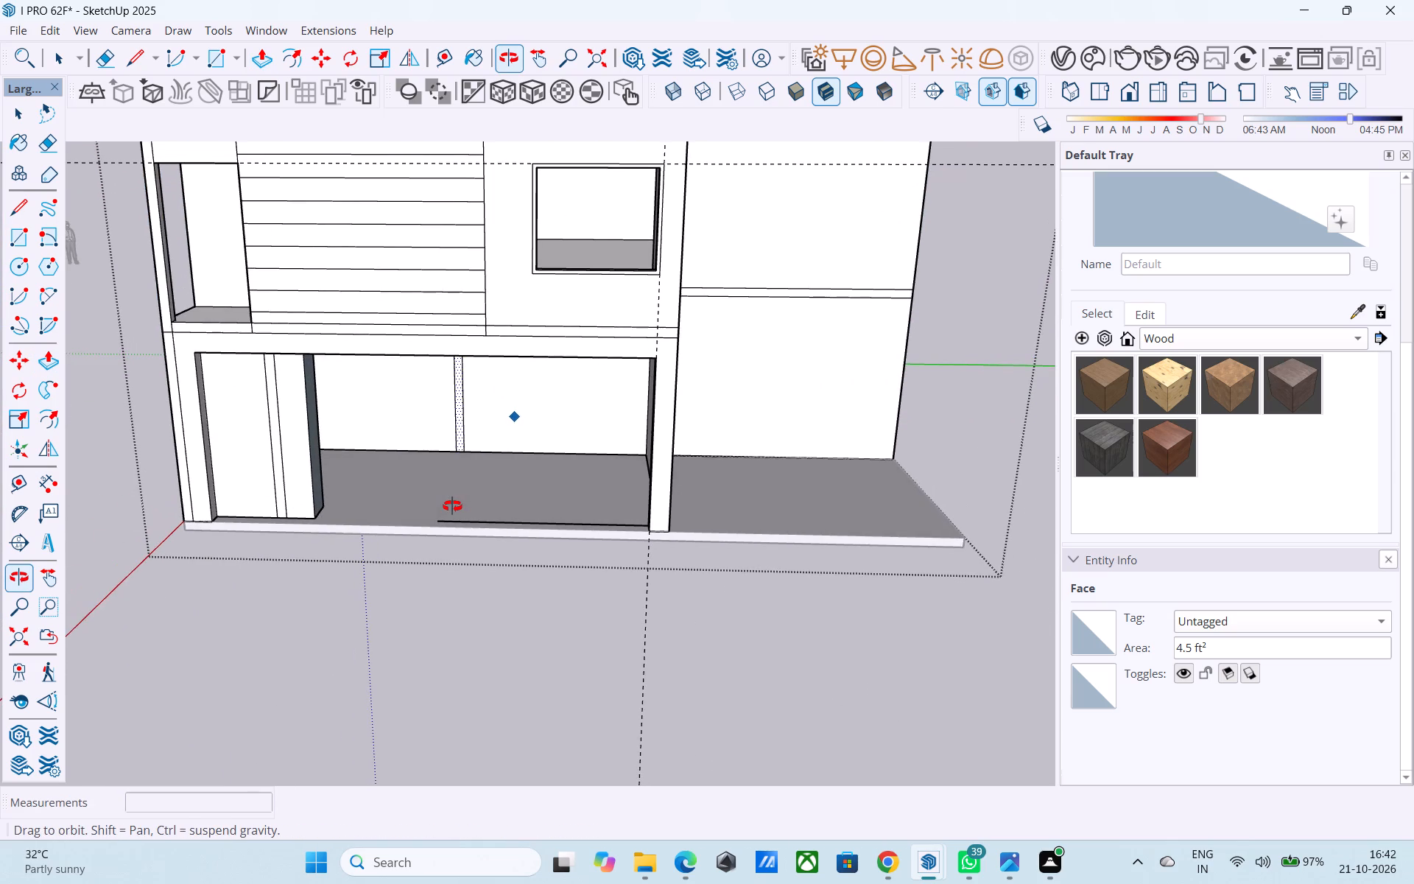
middle_click_drag(452, 506, 221, 473)
scroll(232, 445, "up", 6)
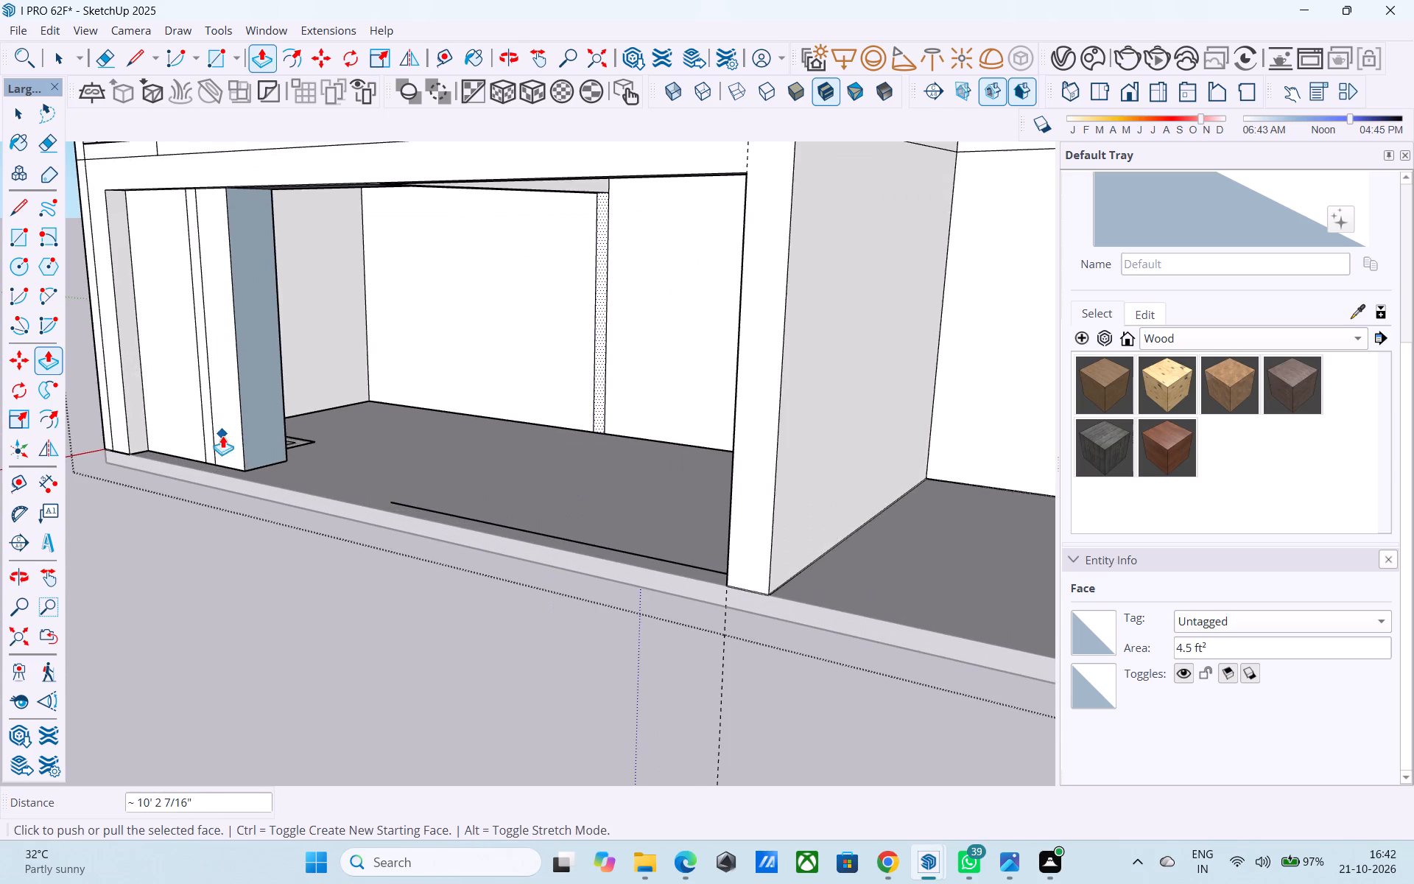
scroll(234, 430, "up", 3)
key("space")
left_click(258, 435)
scroll(260, 433, "down", 5)
key("p")
left_click(267, 429)
left_click(229, 421)
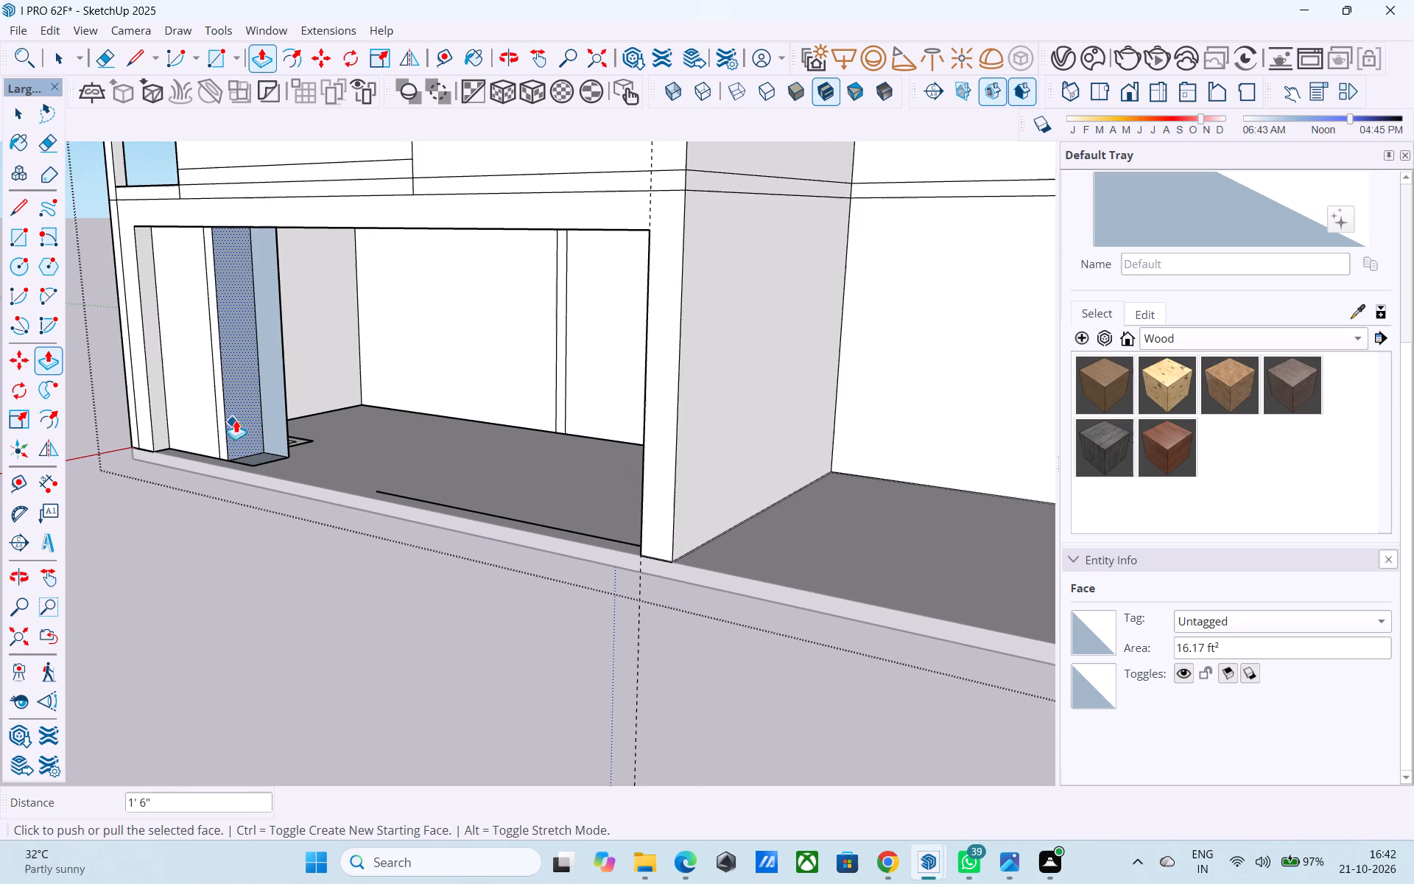
Push/Pull the remaining wall block's side face in stages up to the opening's corner jamb.
left_click(254, 406)
left_click(194, 376)
left_click_drag(252, 379, 239, 382)
left_click(171, 368)
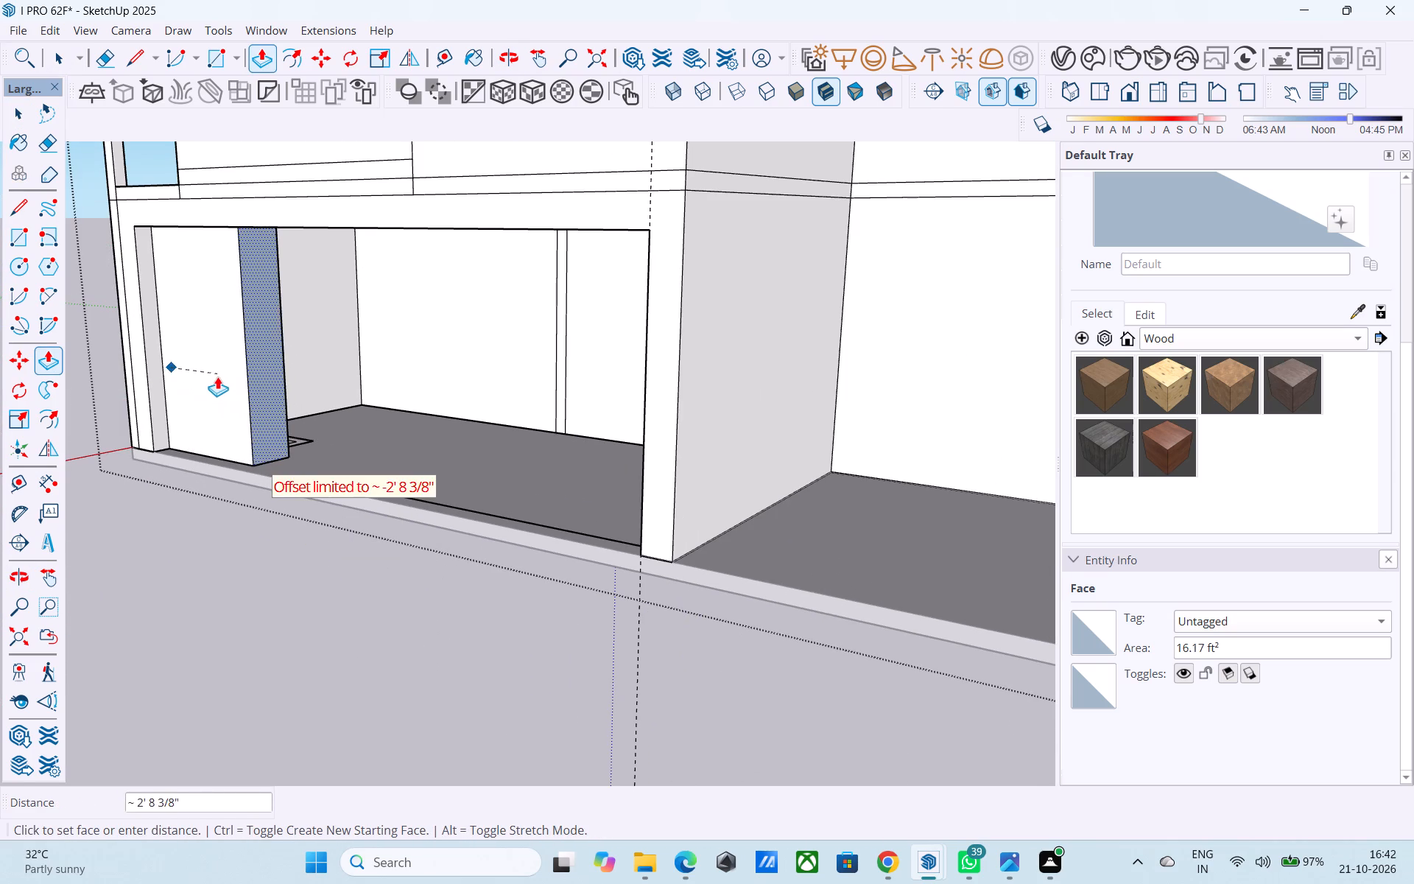
left_click(142, 342)
left_click(222, 387)
left_click(212, 399)
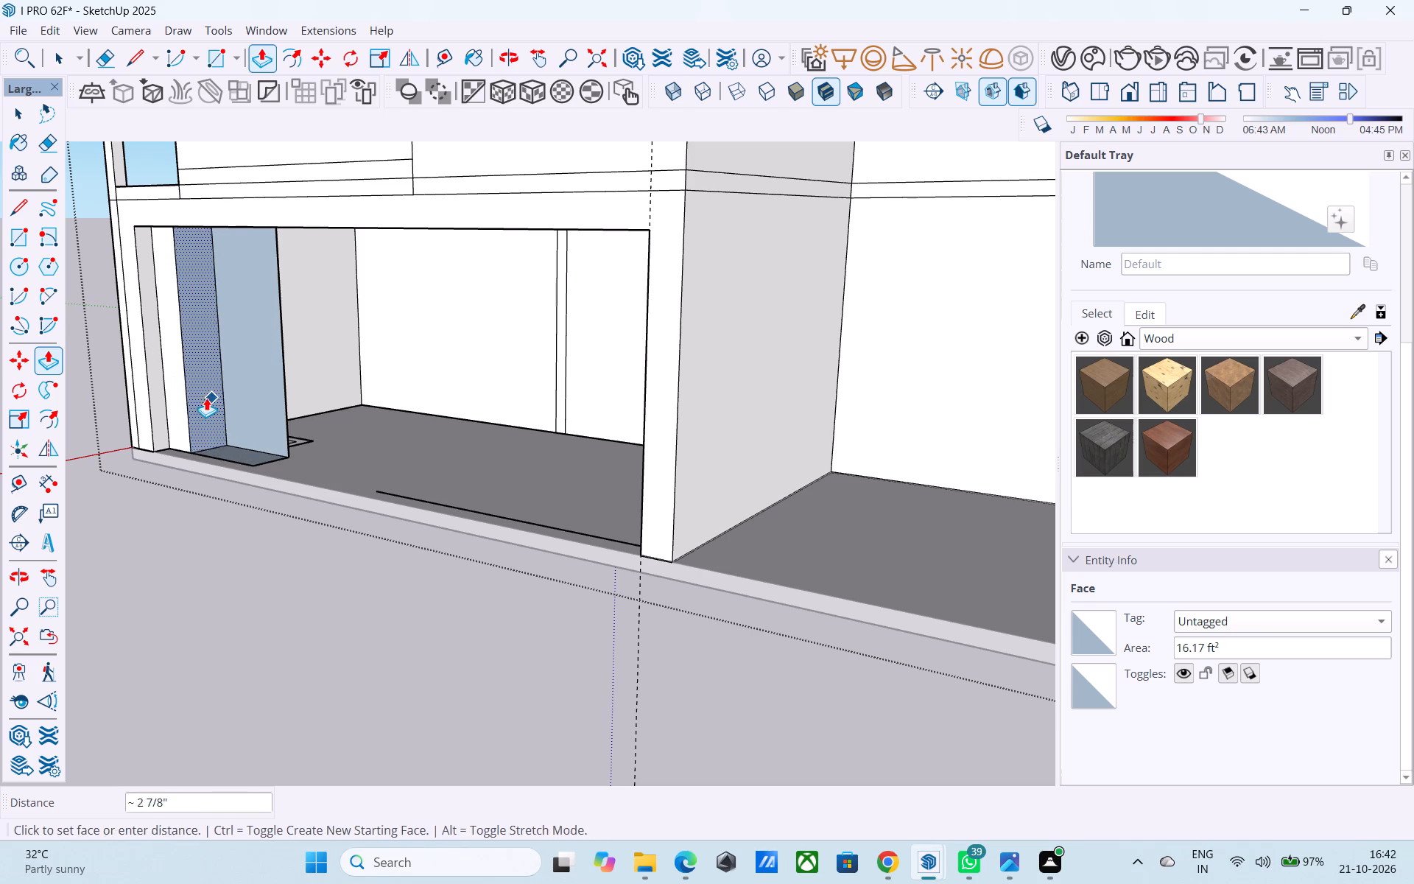
left_click(208, 396)
left_click(164, 386)
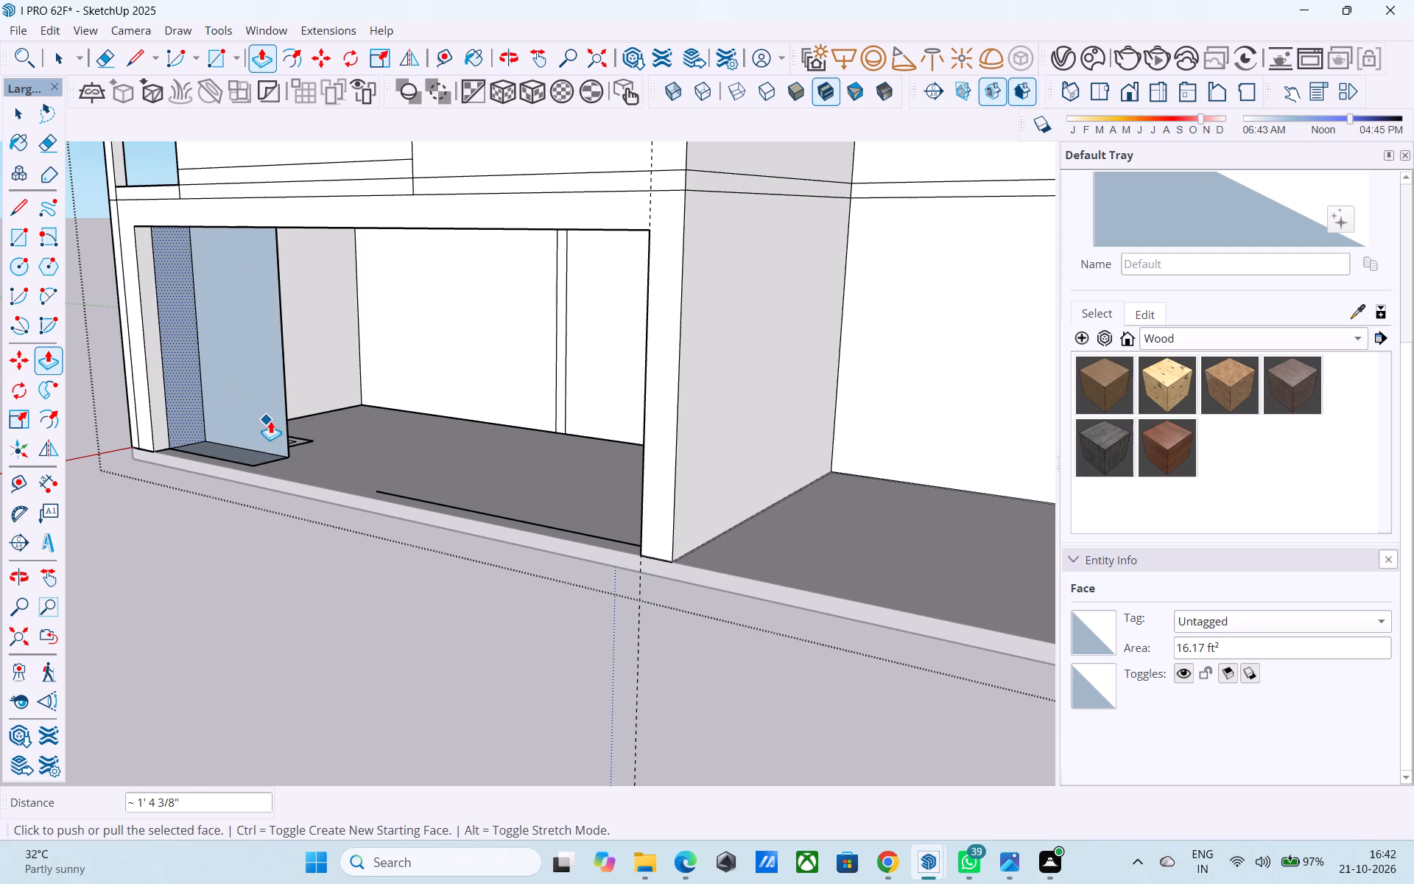
Erase the free vertical edge of the blue panel left inside the opening beside the corner jamb.
middle_click(270, 420)
key("e")
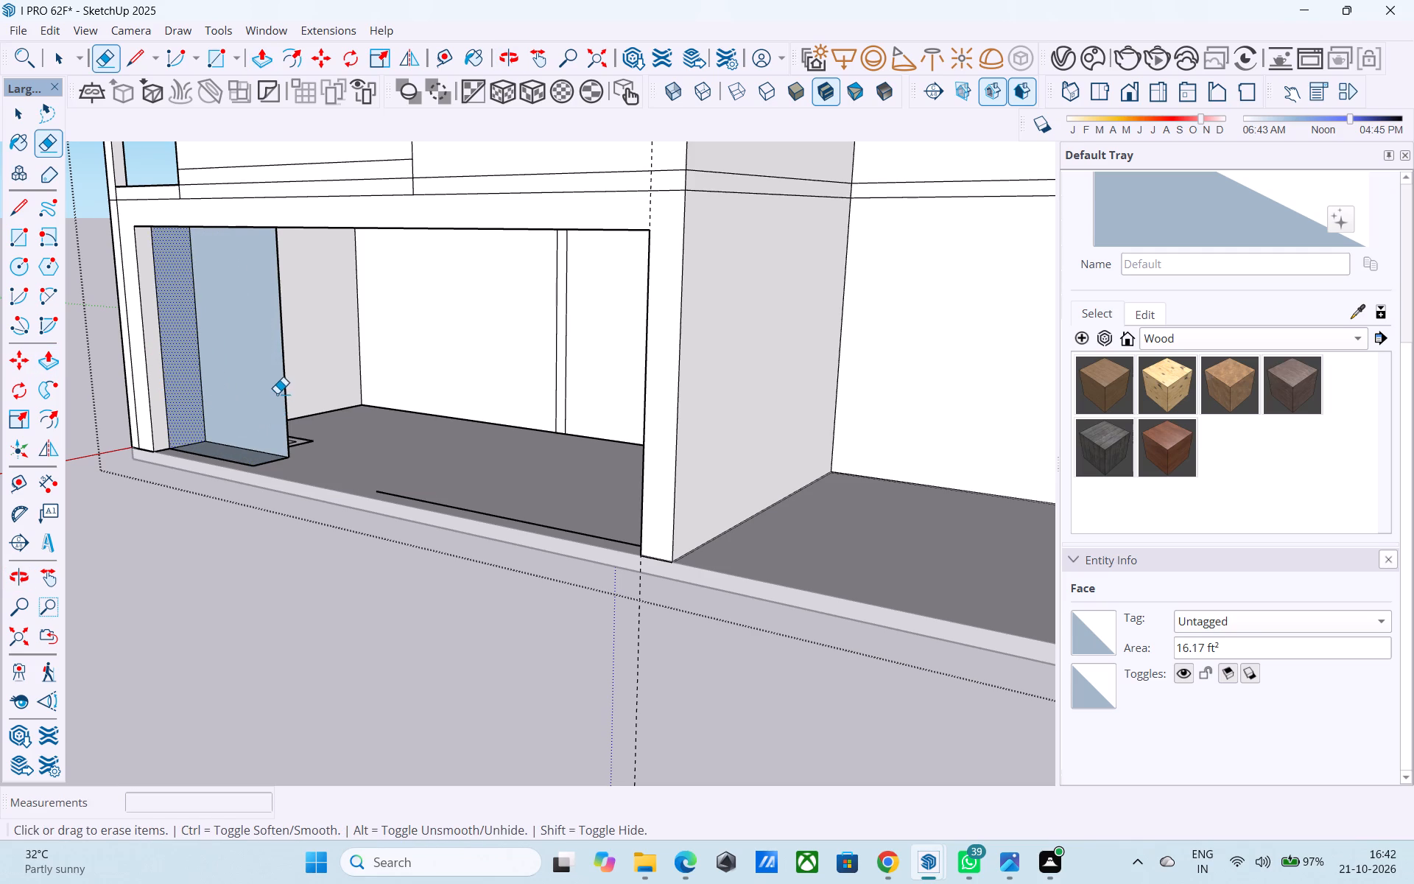
left_click_drag(277, 392, 283, 385)
left_click_drag(283, 386, 289, 388)
Erase the leftover wall outline edges on the ground floor, including the line along the opening's front.
middle_click_drag(287, 455, 346, 625)
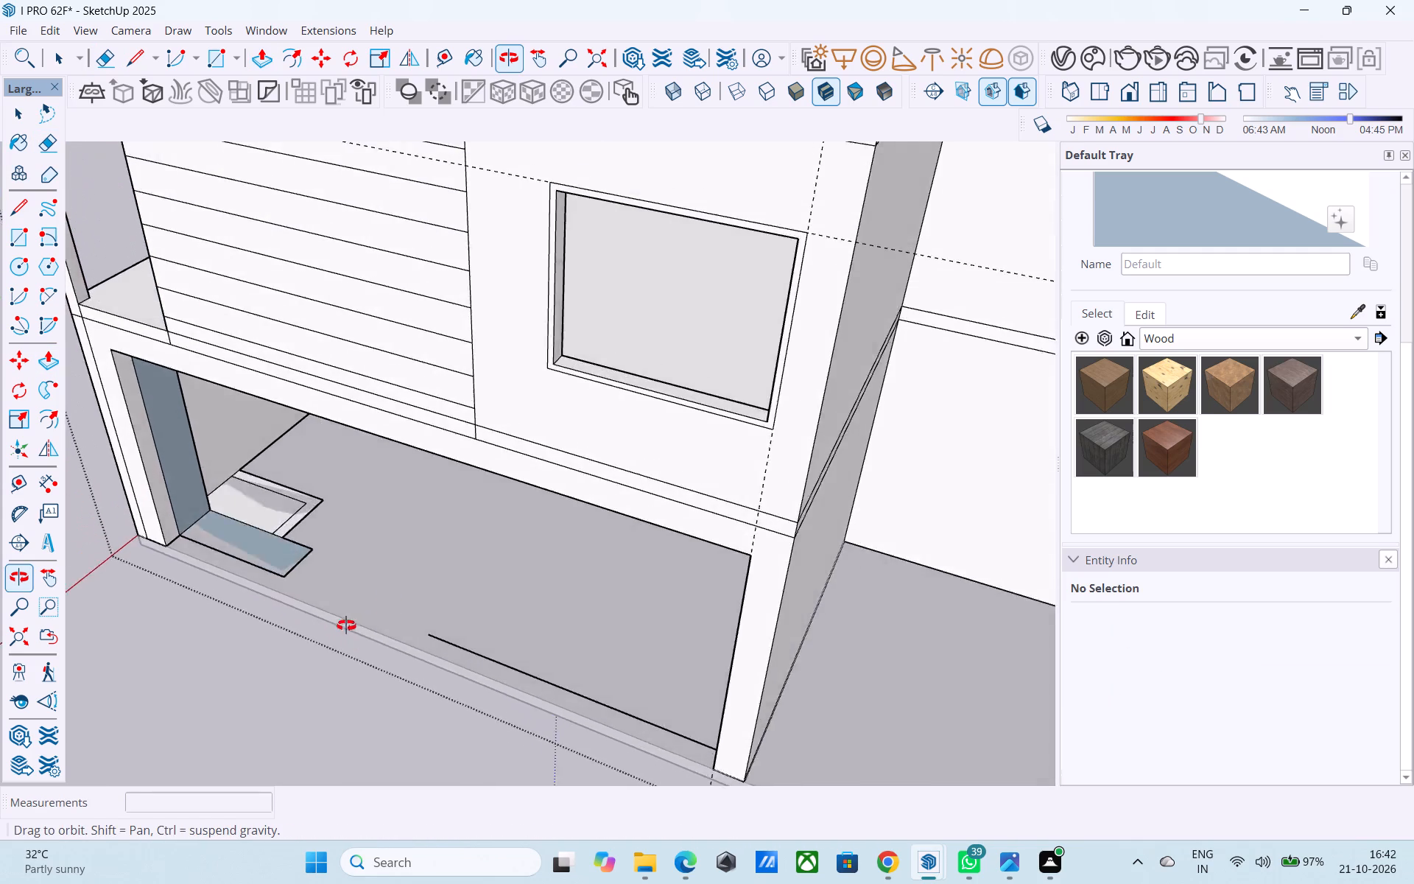
middle_click_drag(346, 625, 399, 596)
scroll(284, 549, "up", 4)
left_click_drag(283, 543, 283, 533)
left_click_drag(305, 468, 302, 501)
left_click_drag(314, 487, 323, 561)
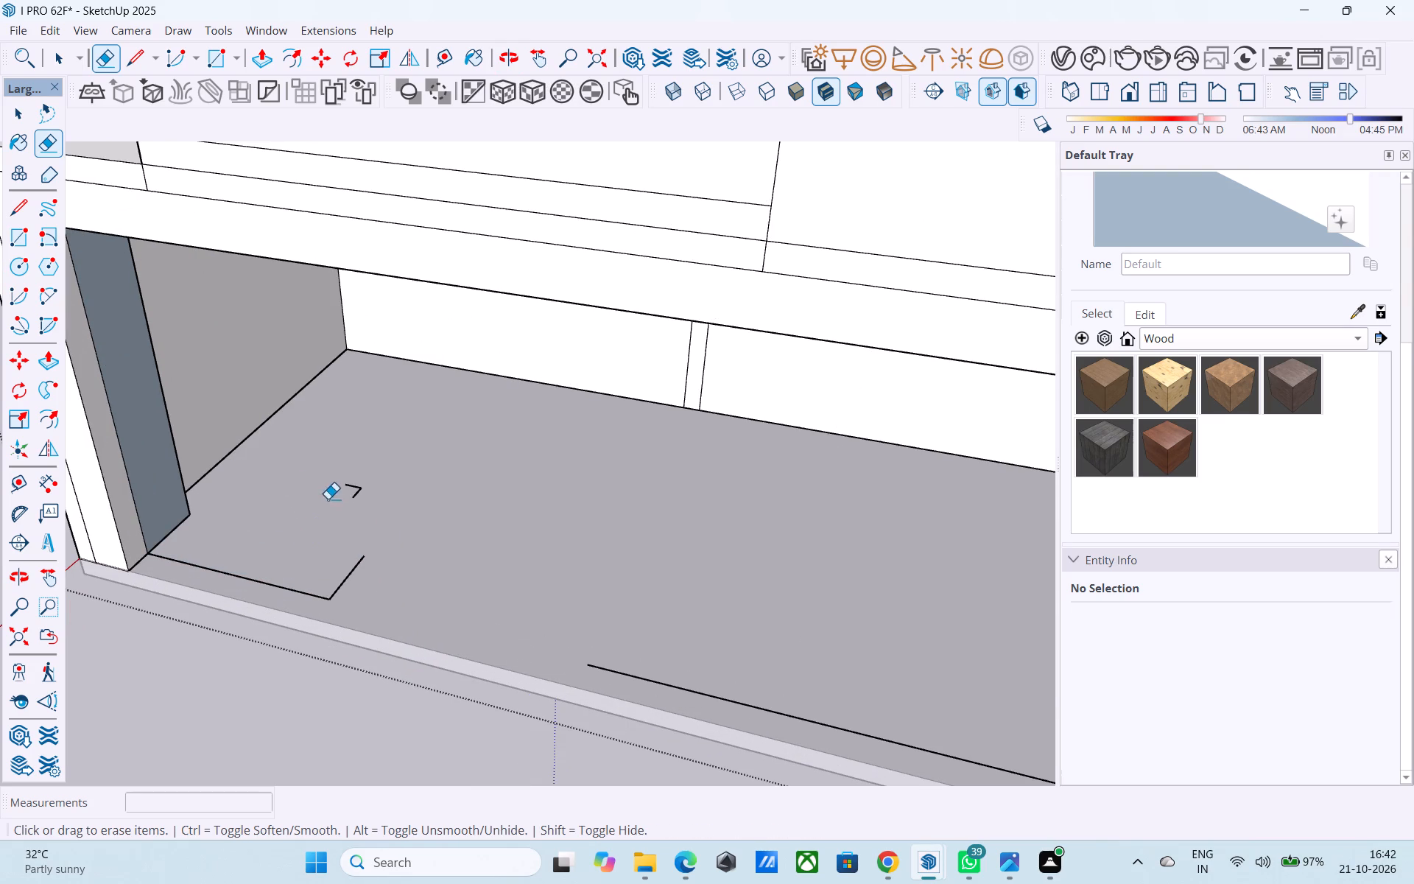
left_click_drag(334, 524, 350, 587)
left_click_drag(412, 498, 398, 546)
left_click_drag(373, 507, 358, 489)
left_click_drag(312, 579, 309, 597)
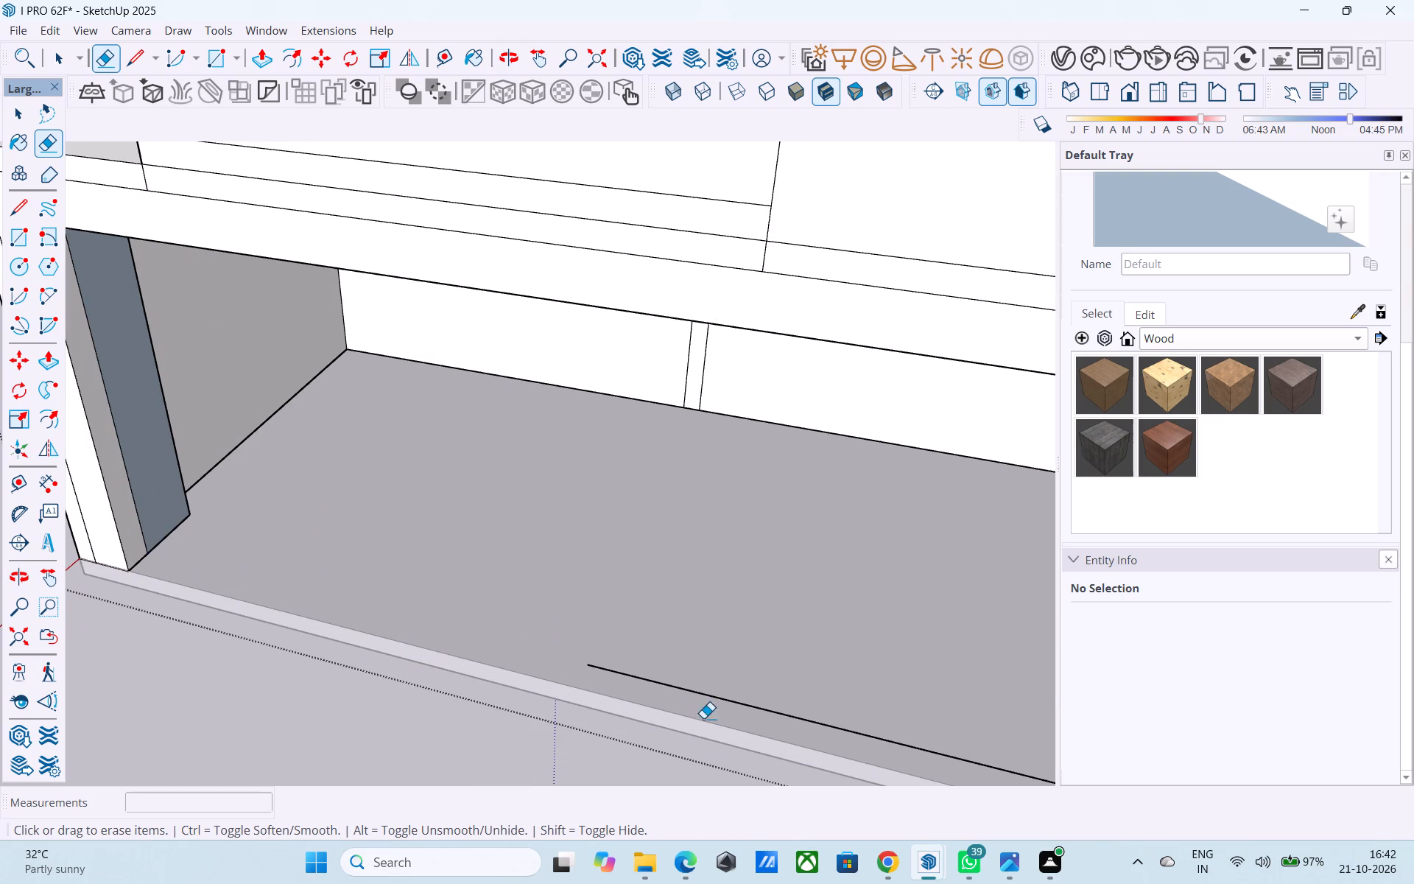
left_click_drag(706, 703, 701, 690)
key("space")
Push/Pull the blue face behind the opening's corner jamb 9" towards the side wall.
scroll(205, 502, "down", 5)
middle_click_drag(199, 500, 186, 492)
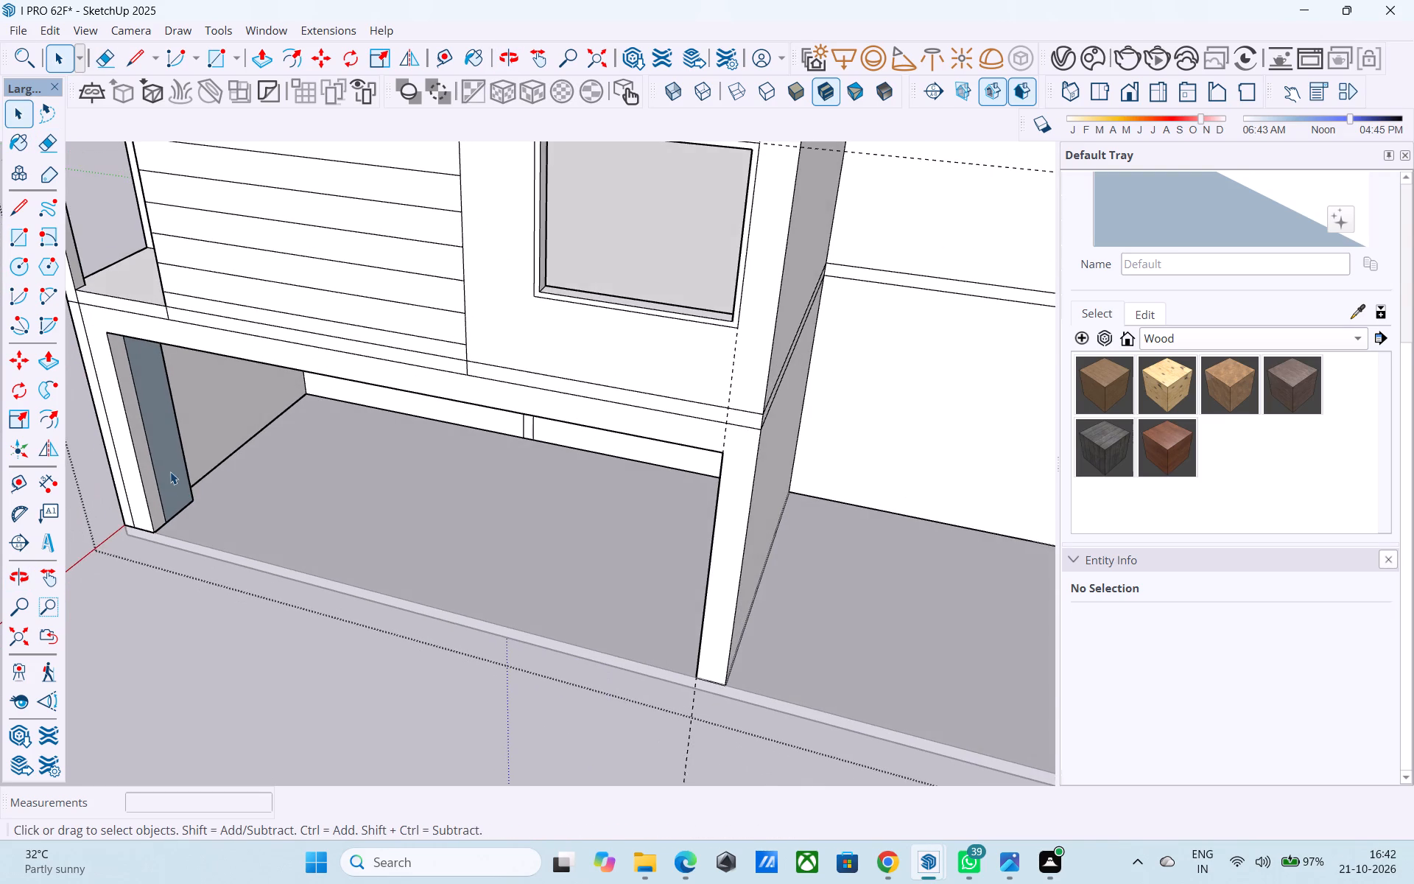
left_click(170, 470)
scroll(175, 457, "up", 5)
key("p")
left_click(175, 454)
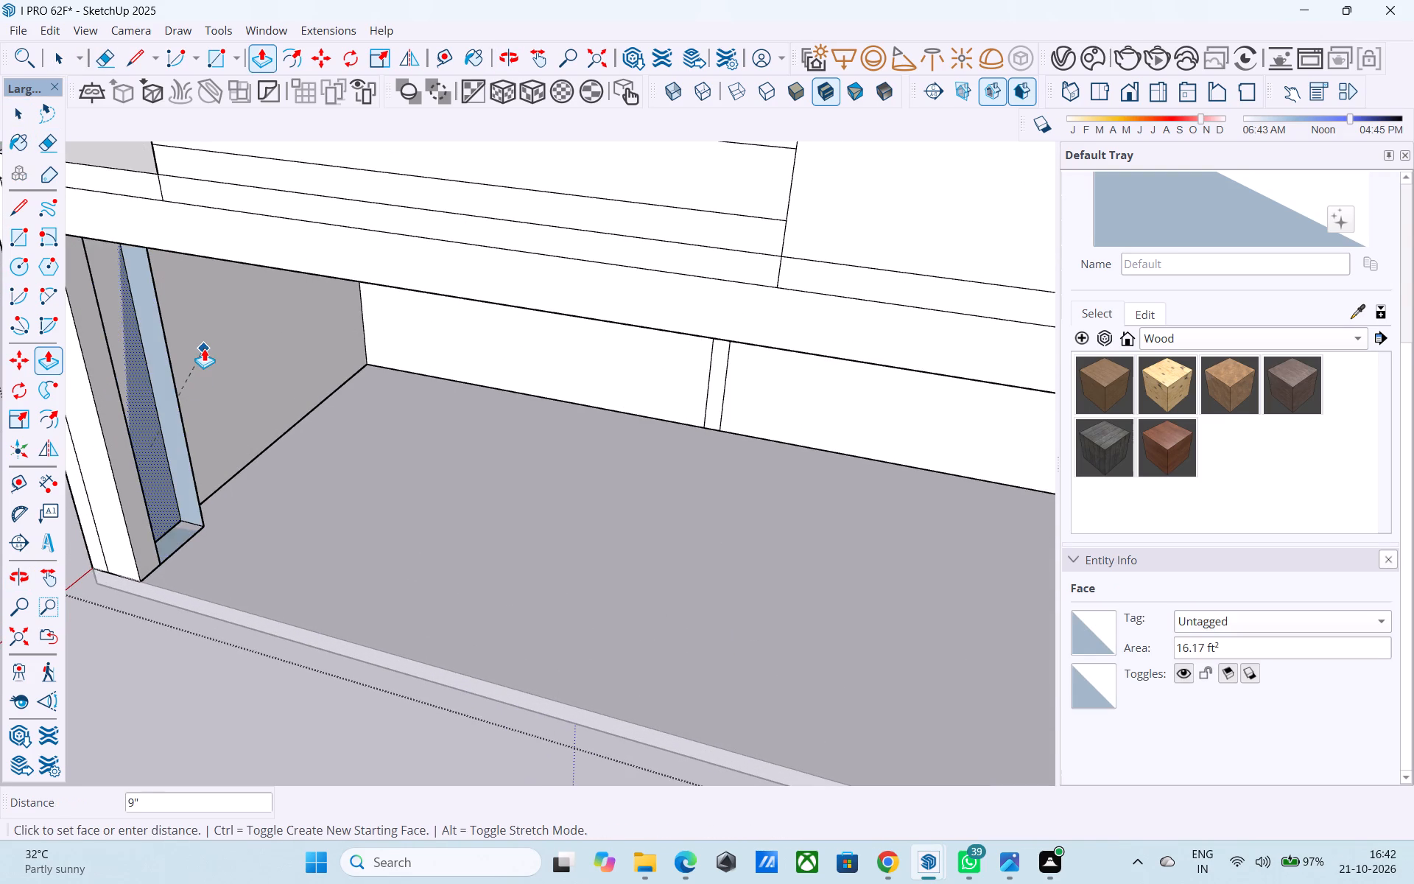
left_click(205, 348)
Erase the leftover vertical edges of the thin blue panel beside the corner jamb.
middle_click_drag(186, 393, 467, 385)
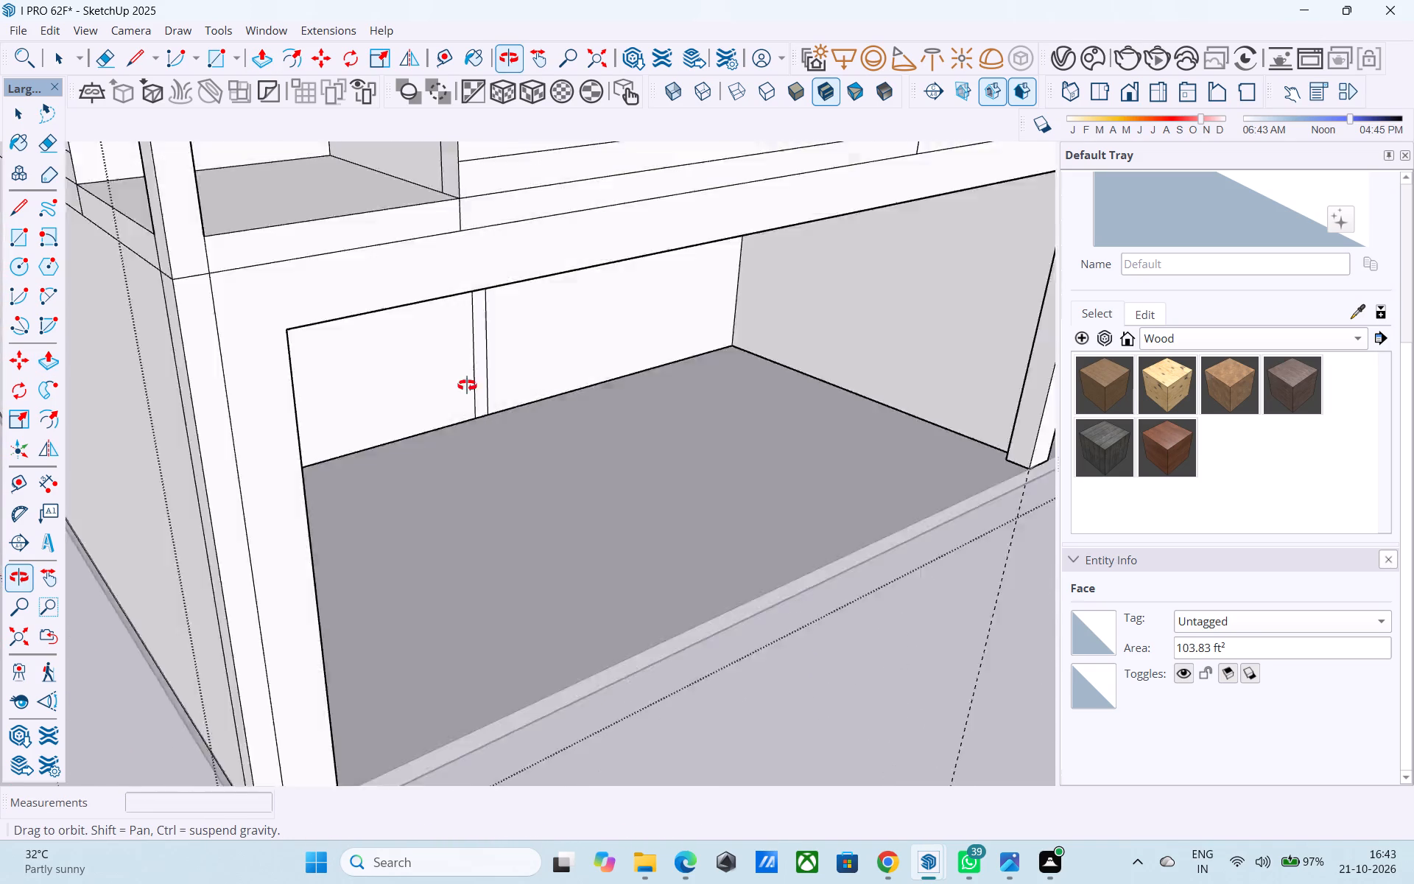
middle_click_drag(467, 385, 219, 362)
key("e")
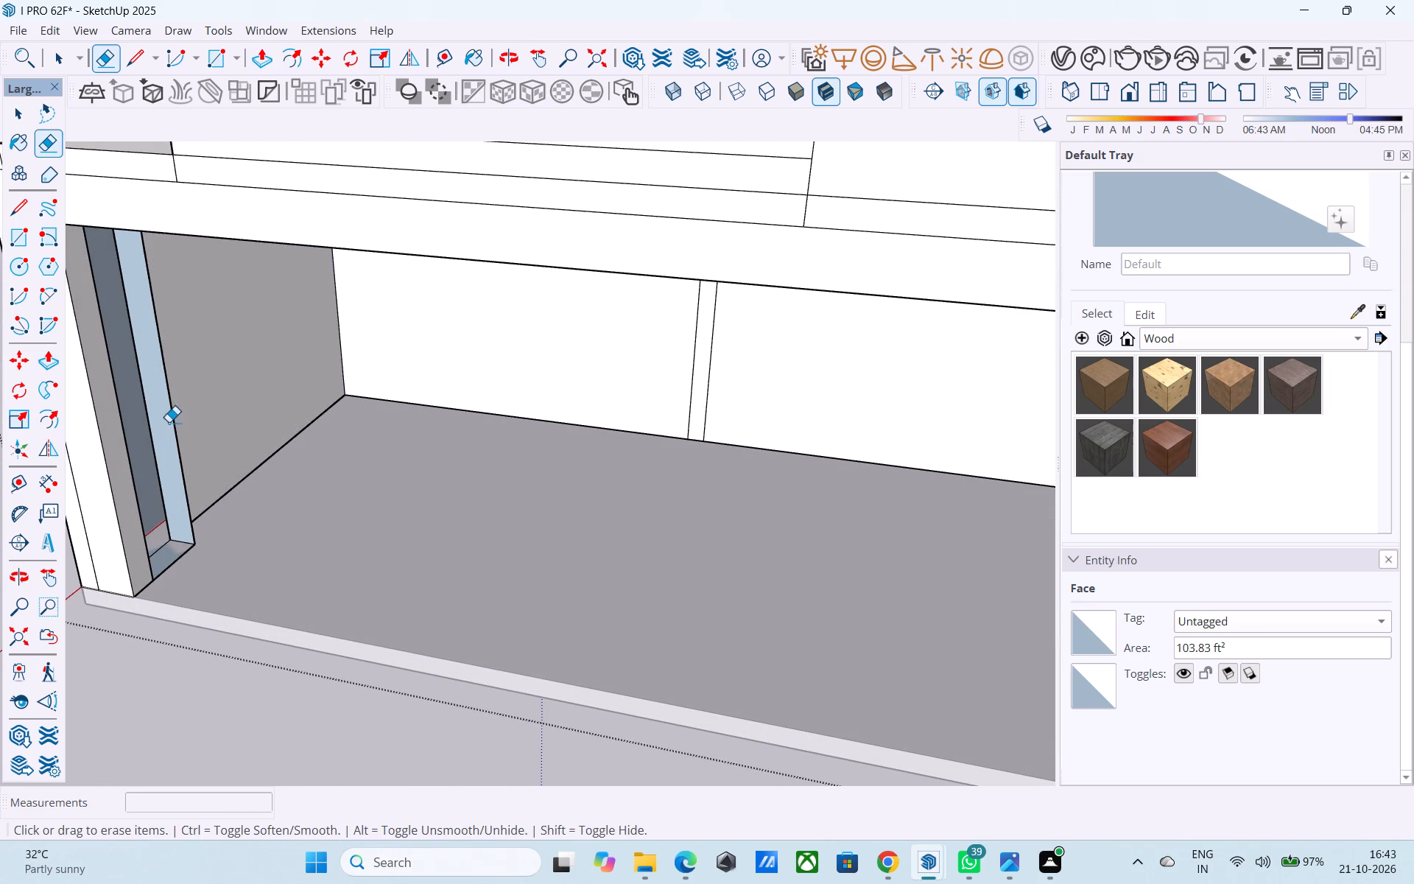
left_click_drag(169, 422, 191, 429)
left_click_drag(177, 432, 158, 443)
Push/Pull the blue underside strip behind the opening's lintel up to the ground-floor ceiling.
middle_click_drag(164, 476, 4, 387)
middle_click_drag(277, 419, 267, 335)
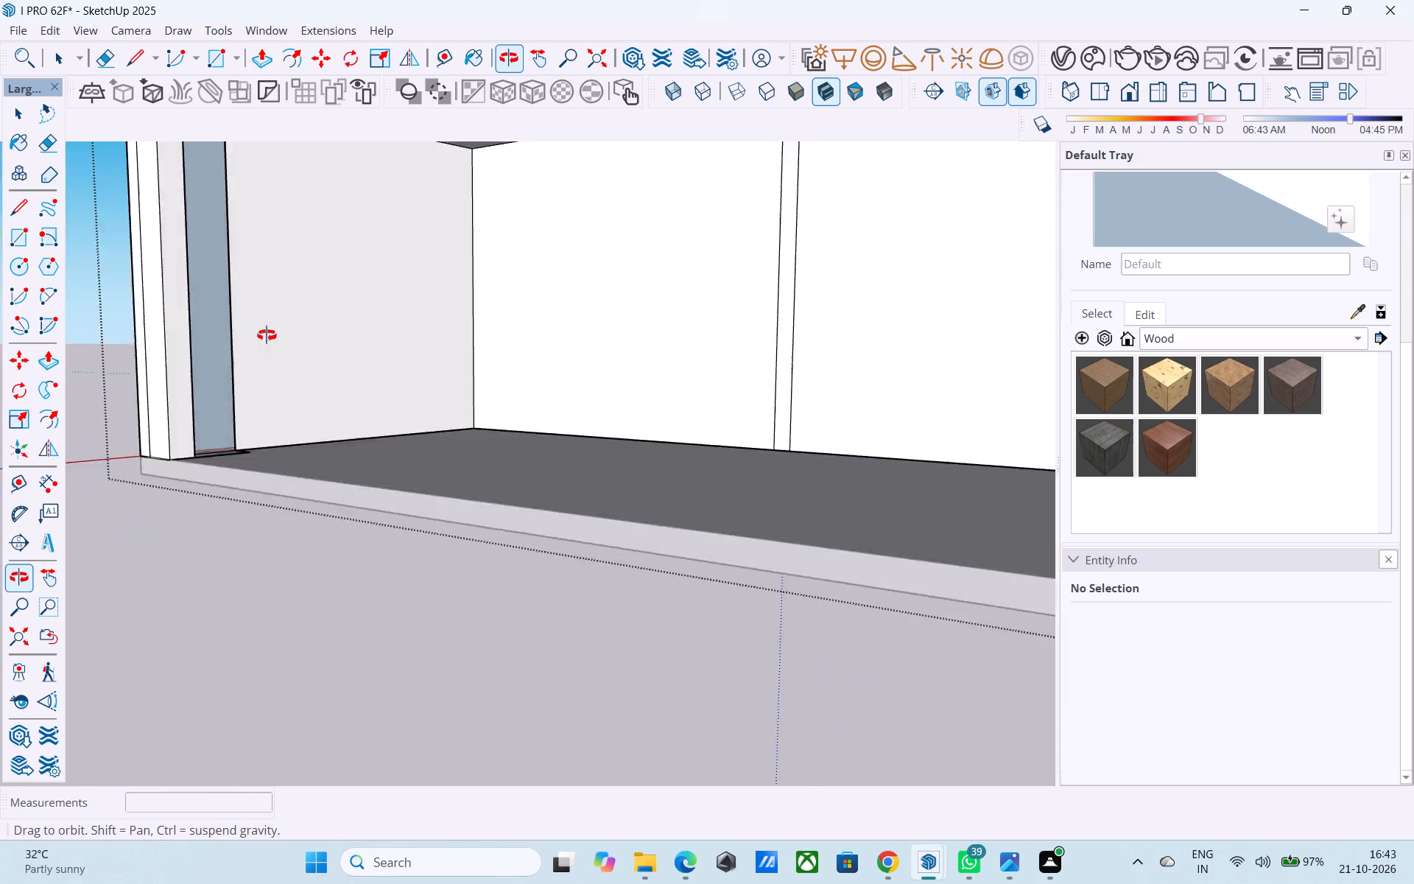
middle_click_drag(267, 335, 286, 408)
middle_click_drag(290, 414, 303, 503, "shift")
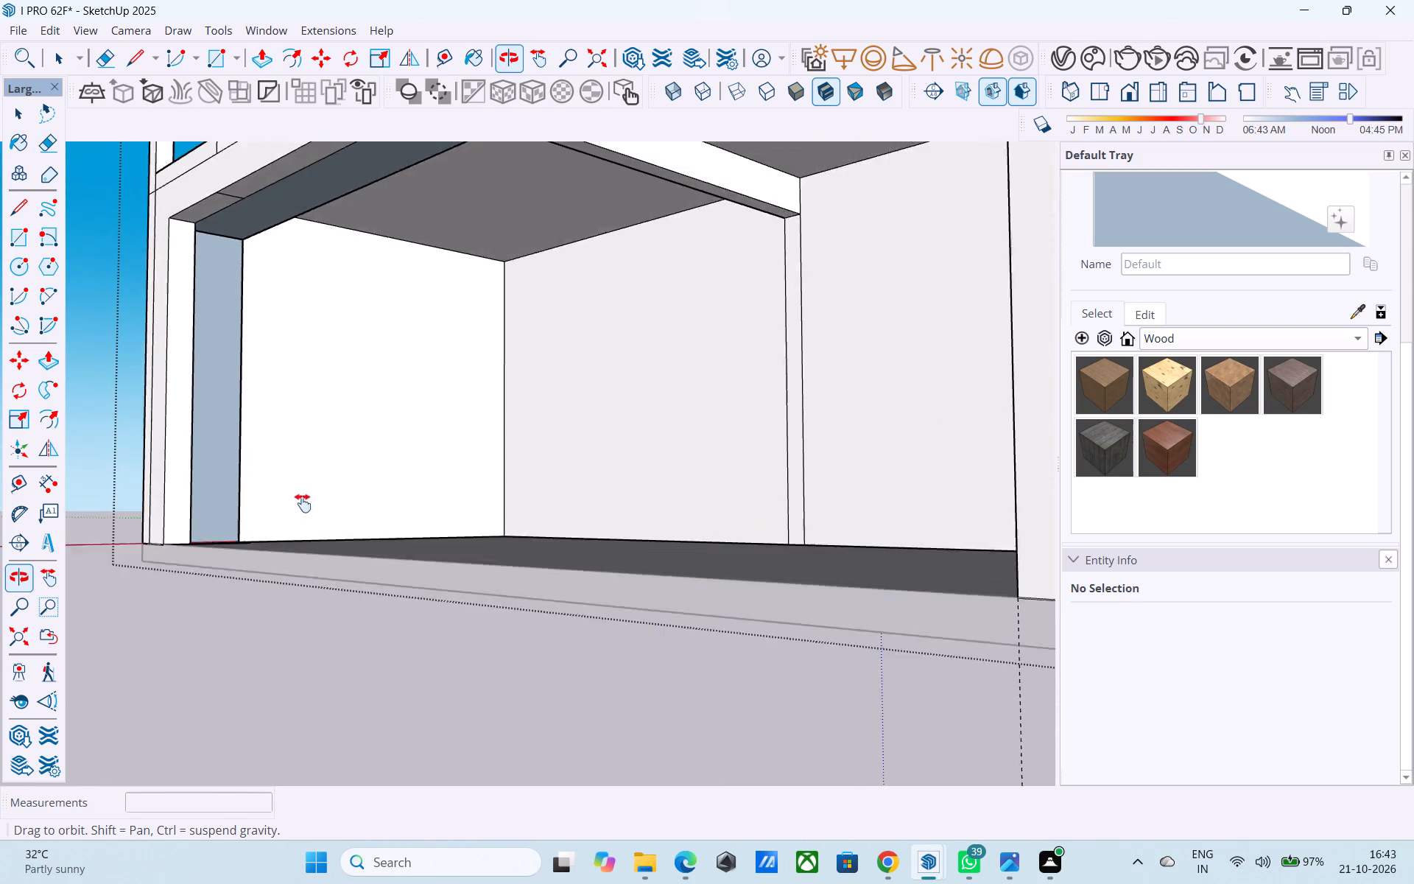
middle_click_drag(303, 503, 429, 526, "shift")
middle_click_drag(455, 454, 471, 650)
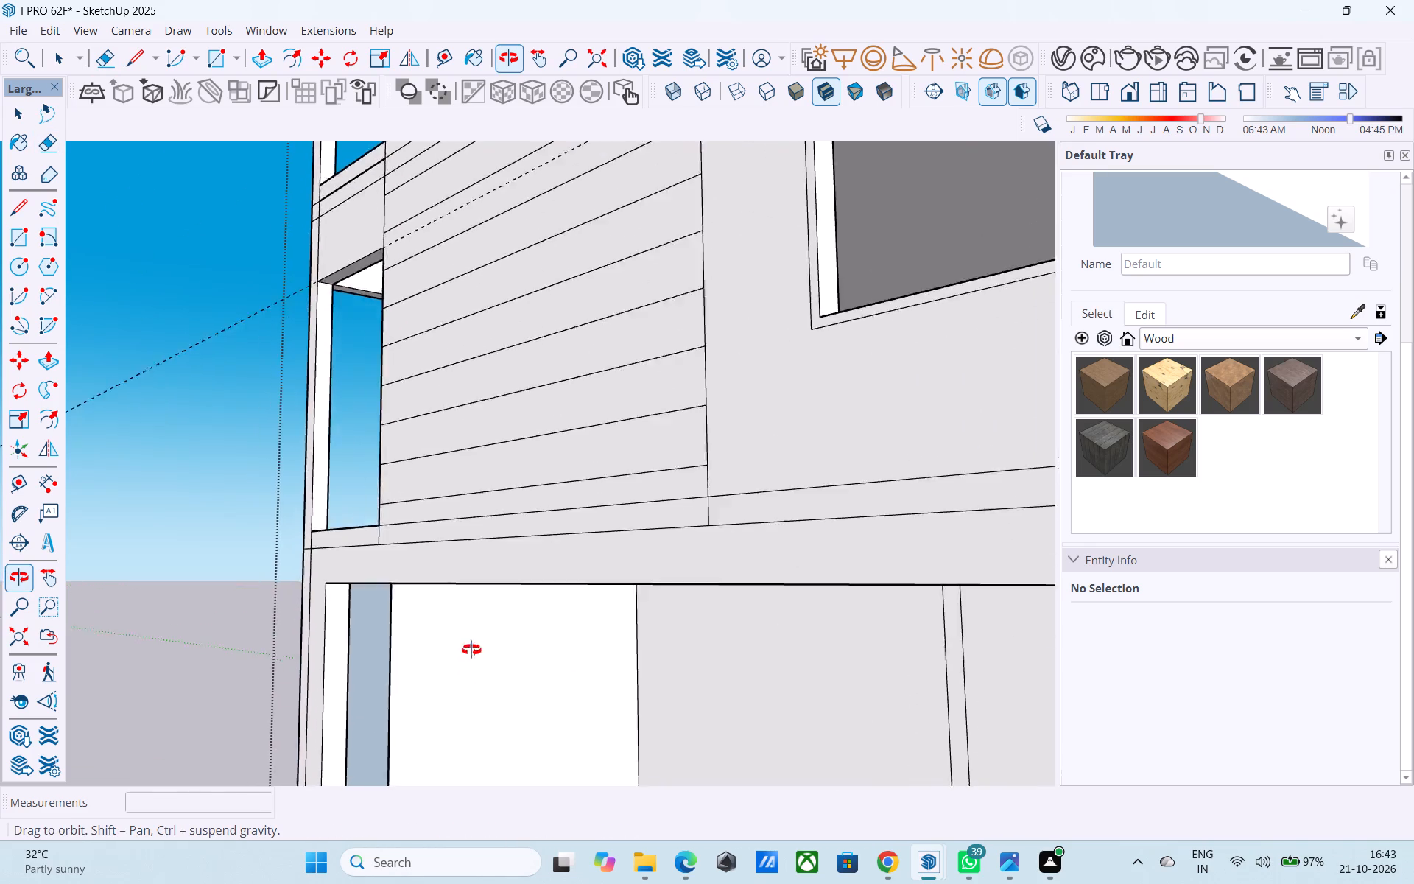
middle_click_drag(471, 650, 434, 623)
key("space")
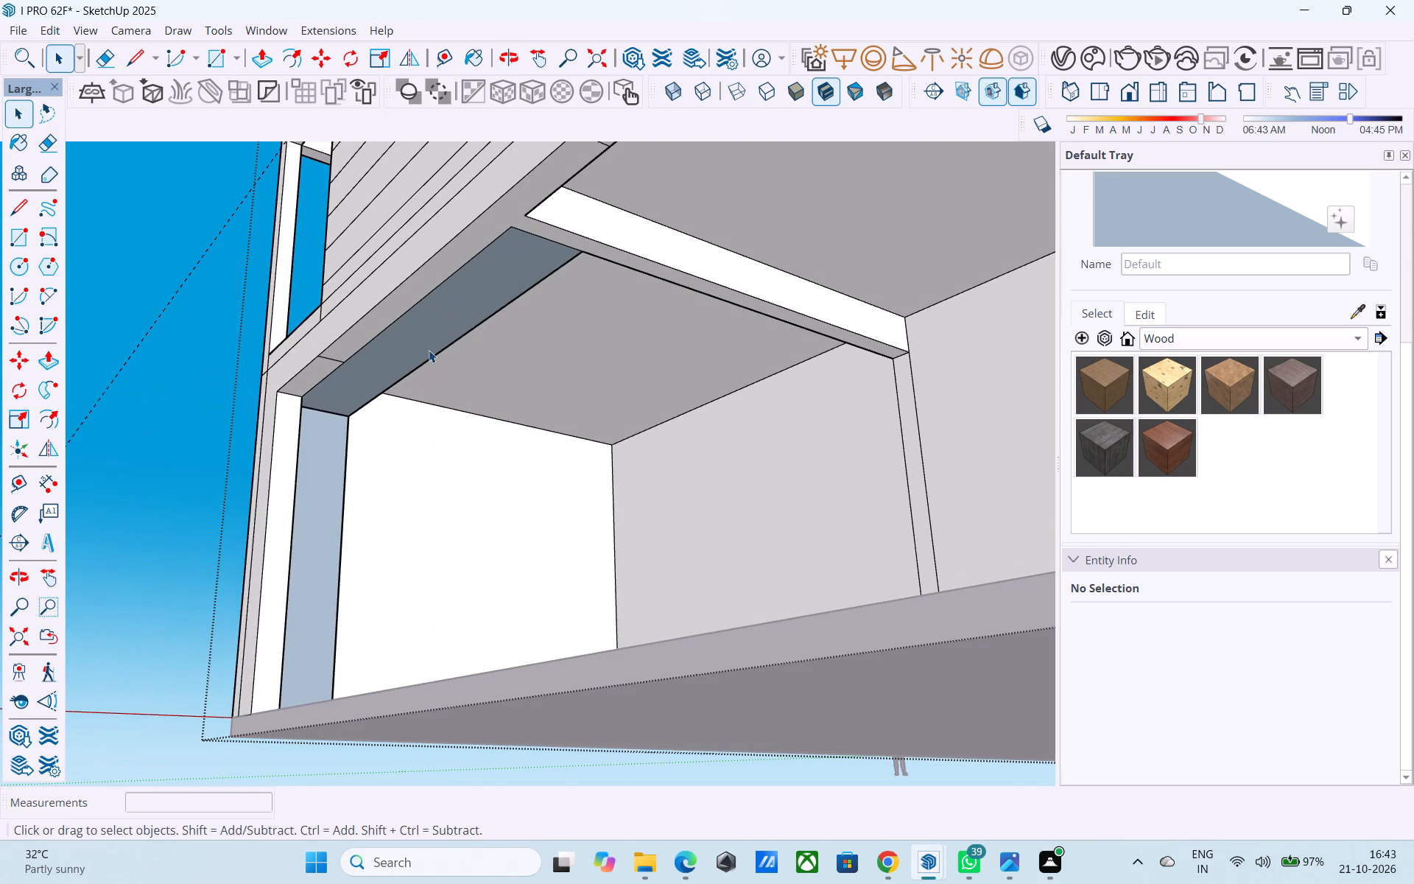
key("space")
left_click(427, 346)
key("p")
left_click(427, 347)
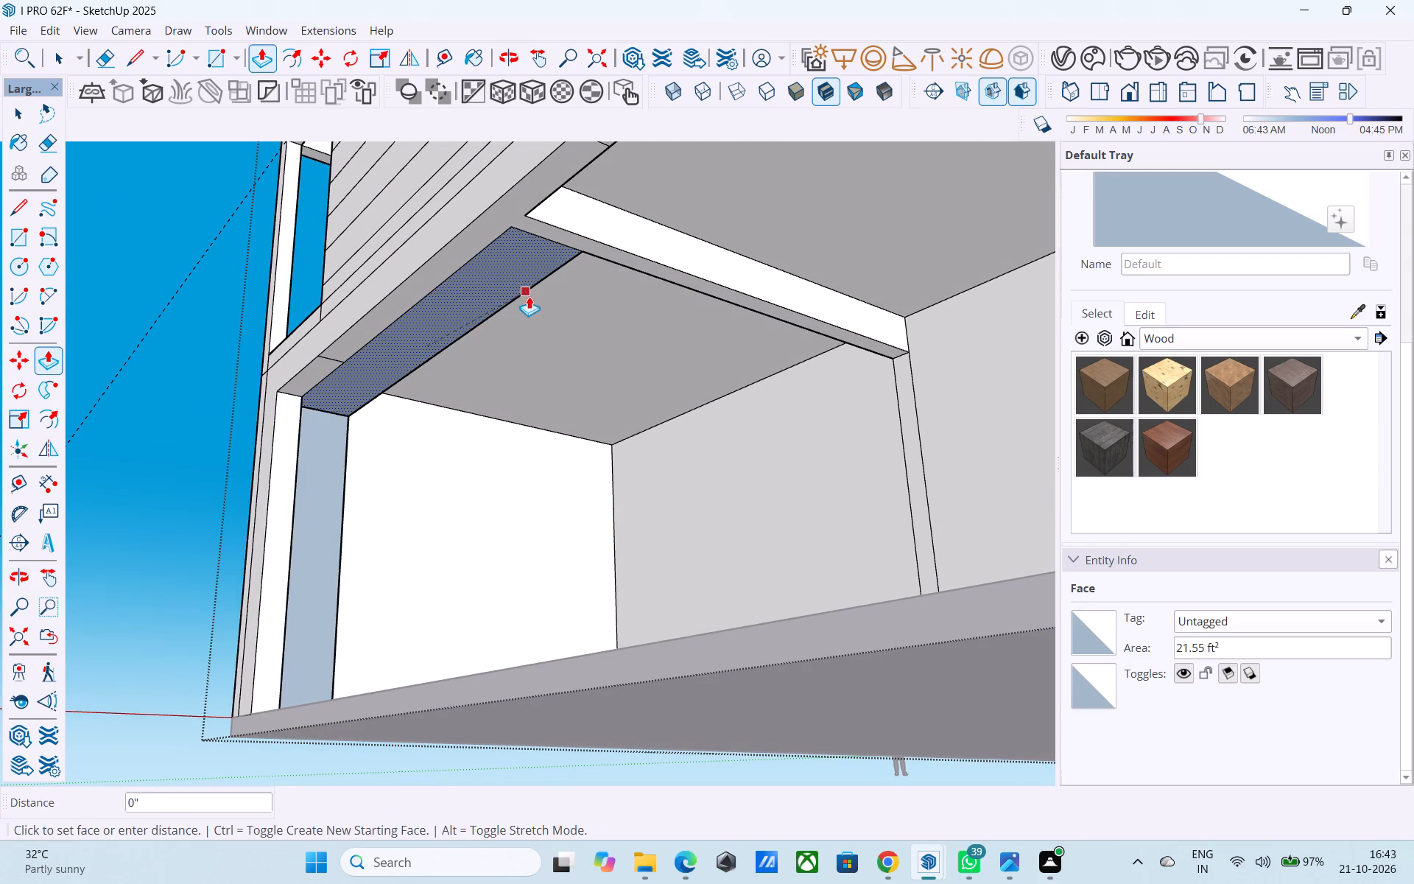
left_click(574, 287)
middle_click_drag(542, 309, 570, 295)
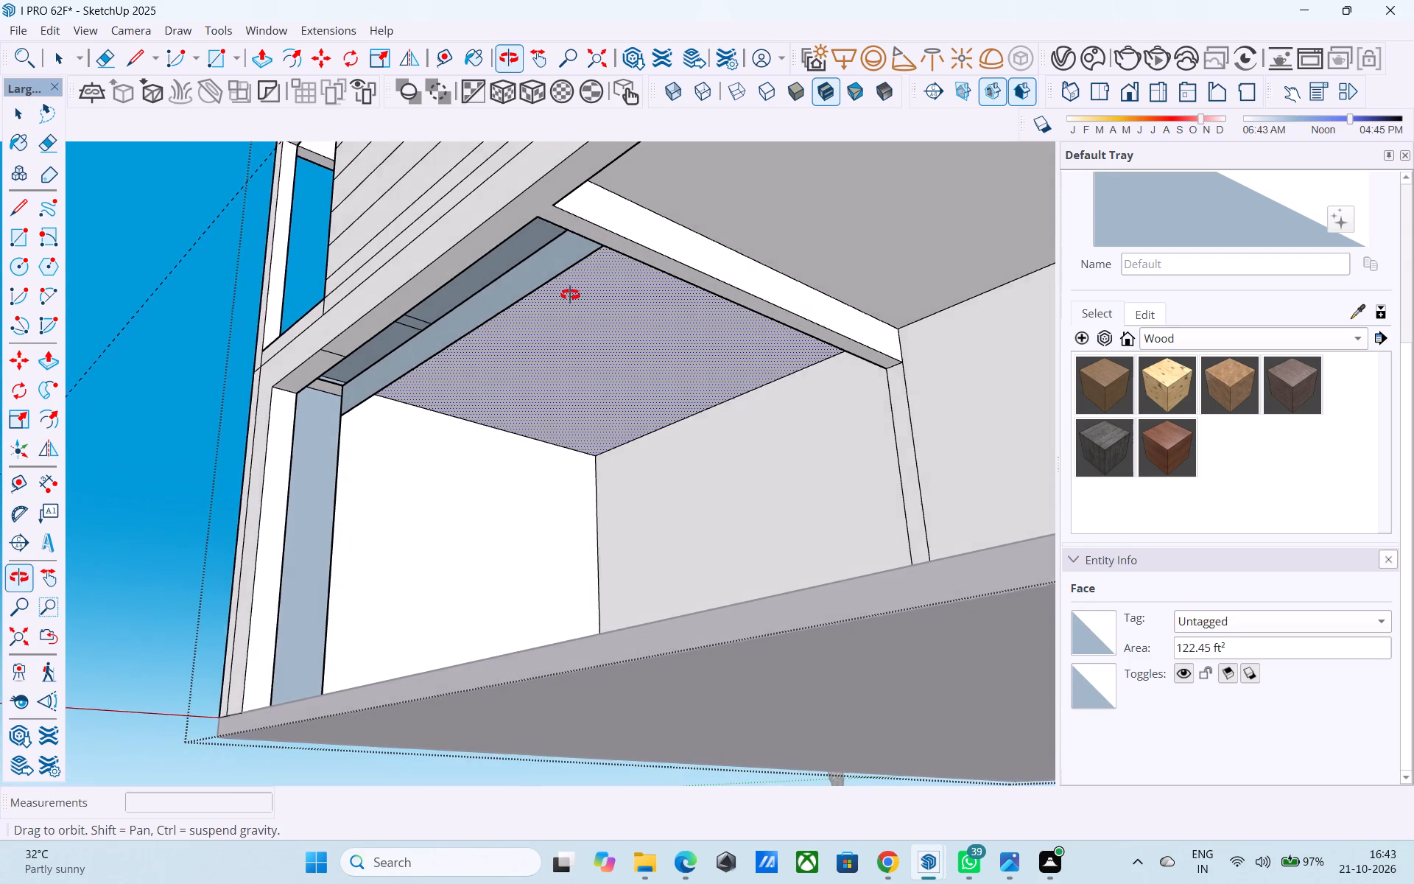
Undo the last Push/Pull of the underside strip behind the ground-floor opening's lintel.
middle_click_drag(570, 295, 572, 295)
key("ctrl+z")
middle_click_drag(563, 301, 538, 435)
scroll(455, 452, "up", 3)
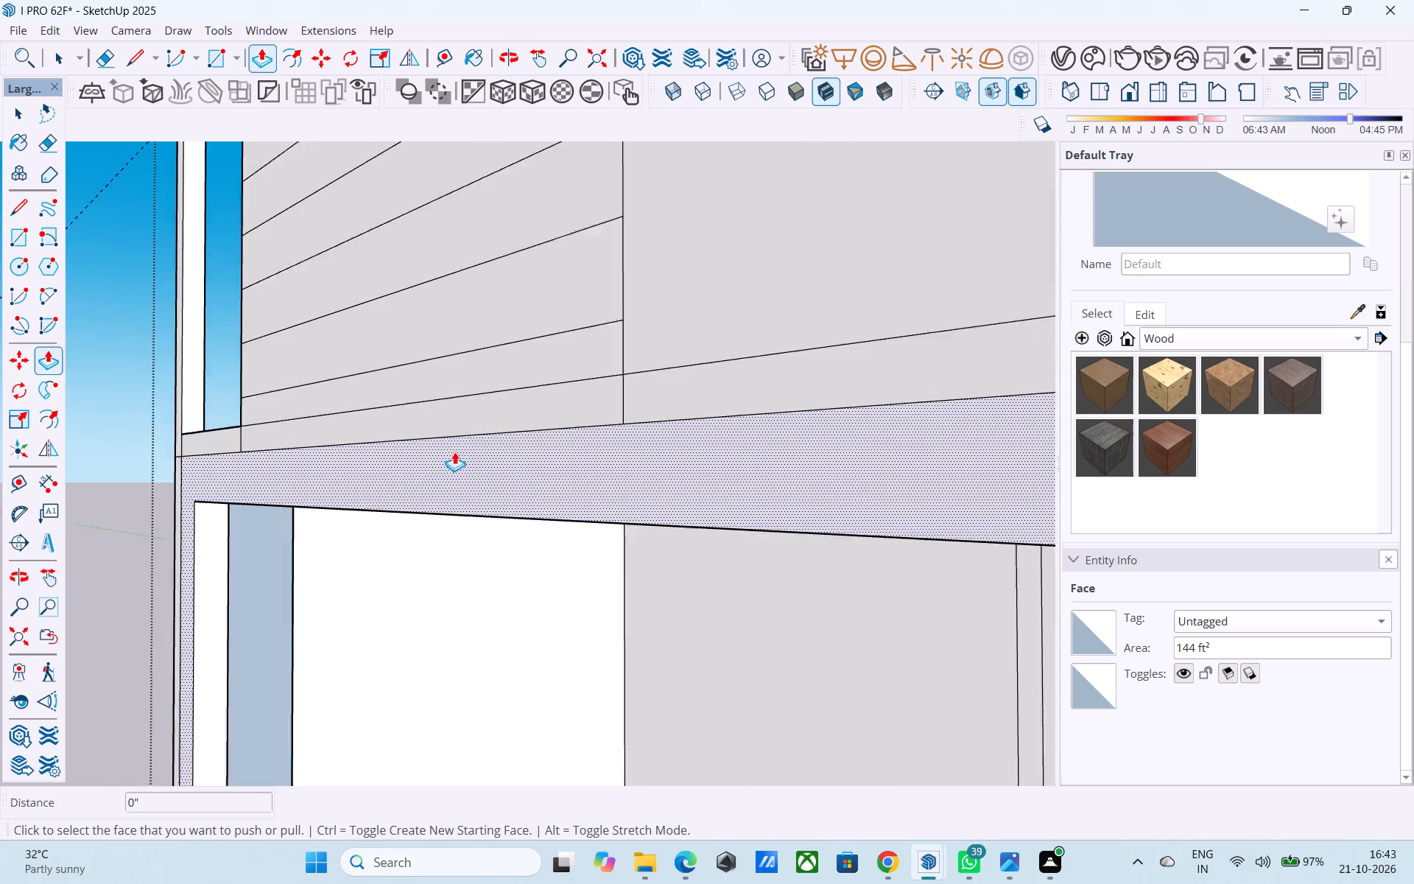
scroll(454, 452, "up", 2)
middle_click_drag(439, 478, 467, 384)
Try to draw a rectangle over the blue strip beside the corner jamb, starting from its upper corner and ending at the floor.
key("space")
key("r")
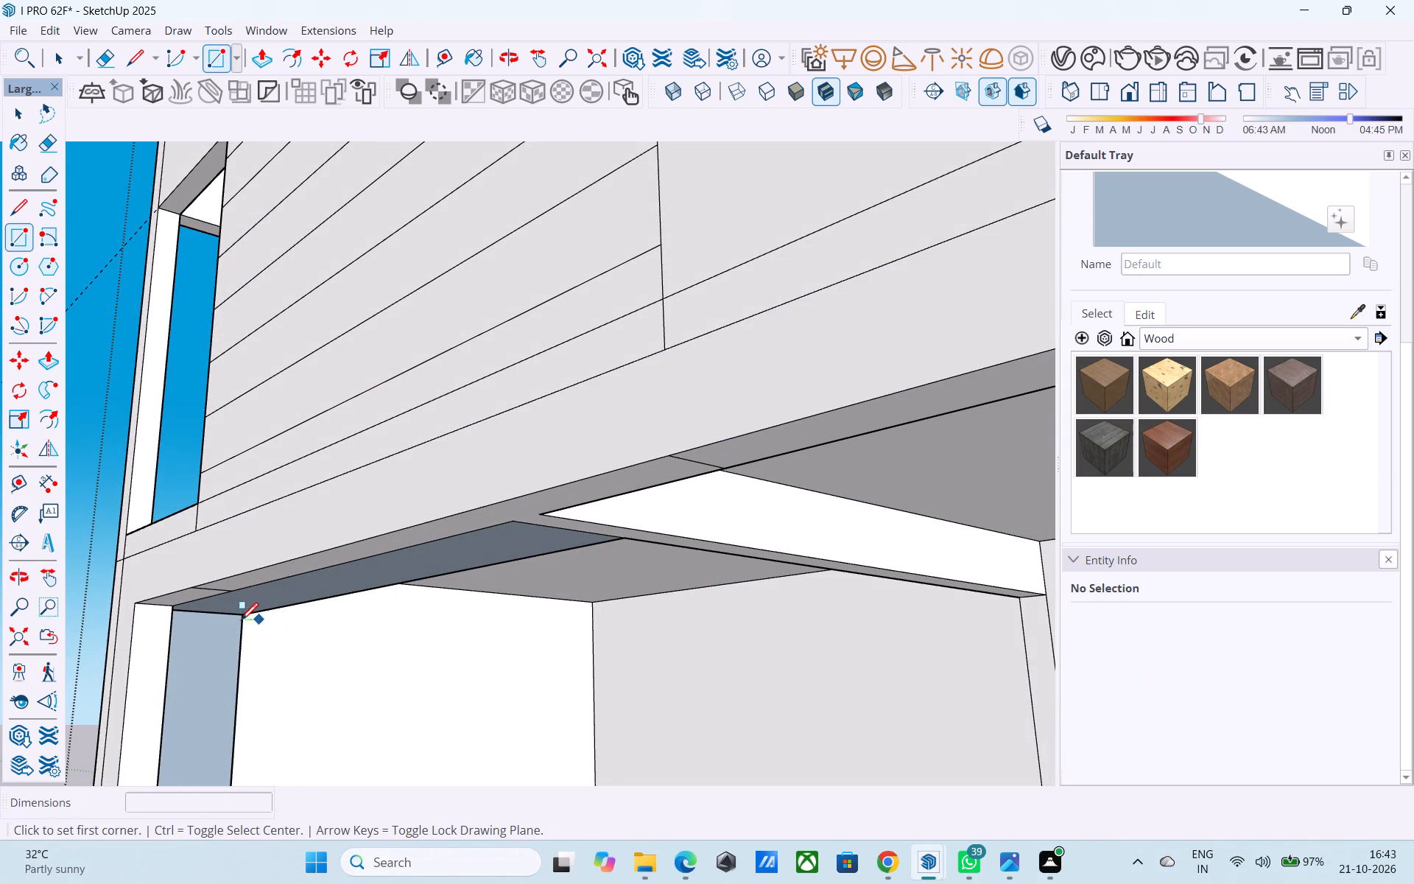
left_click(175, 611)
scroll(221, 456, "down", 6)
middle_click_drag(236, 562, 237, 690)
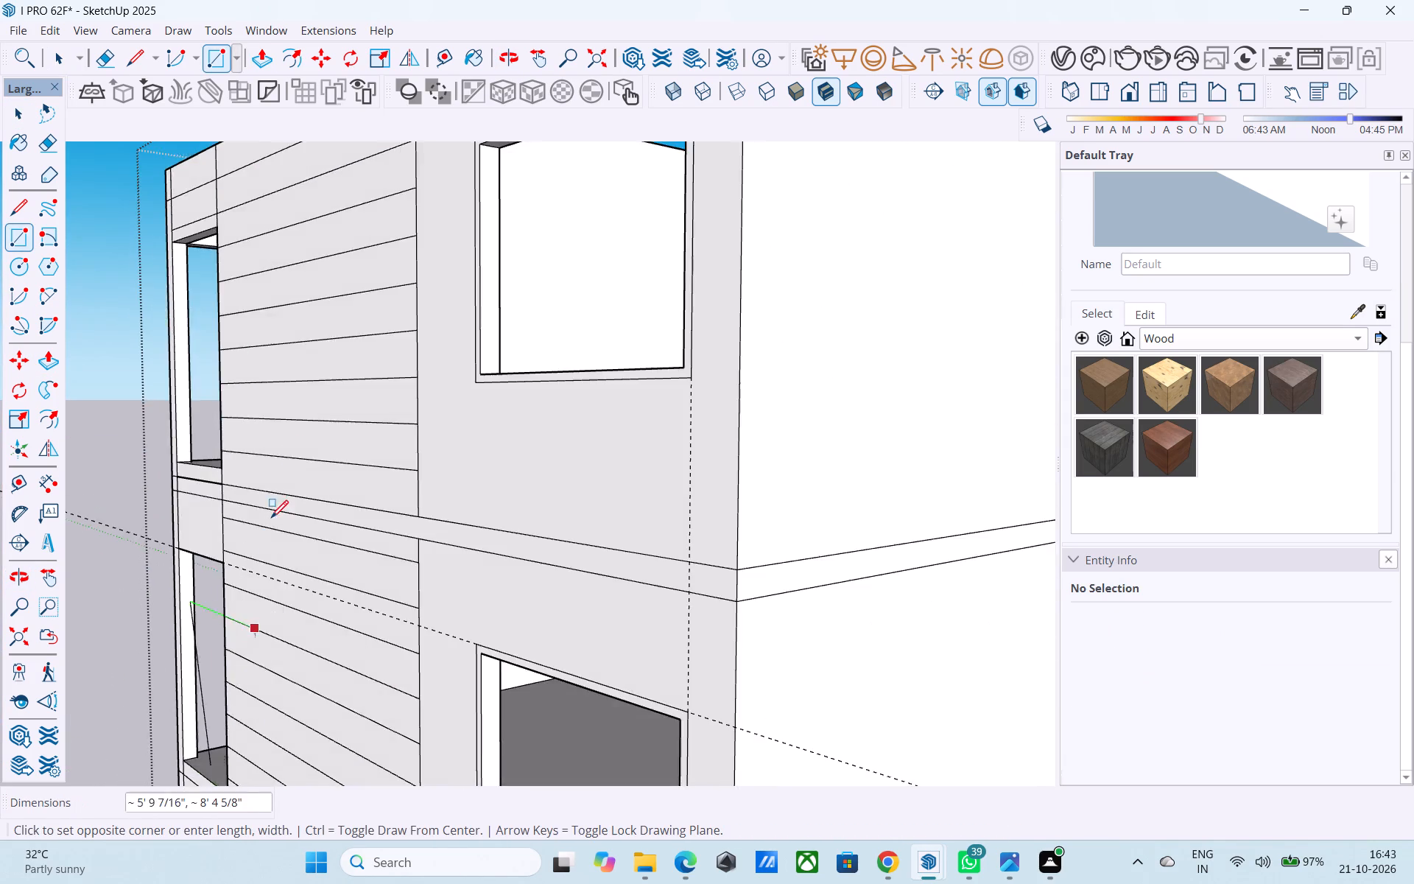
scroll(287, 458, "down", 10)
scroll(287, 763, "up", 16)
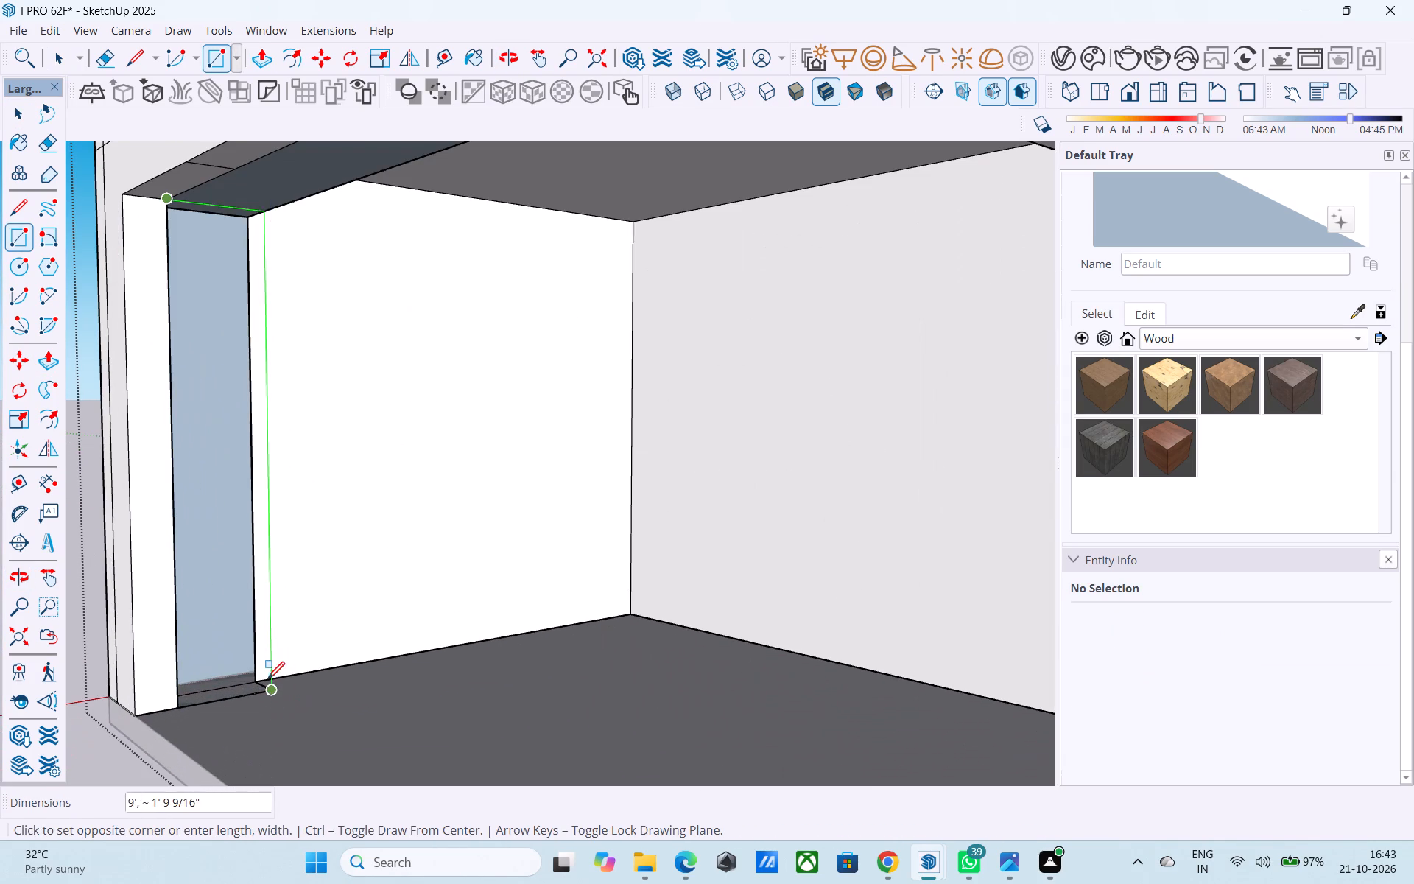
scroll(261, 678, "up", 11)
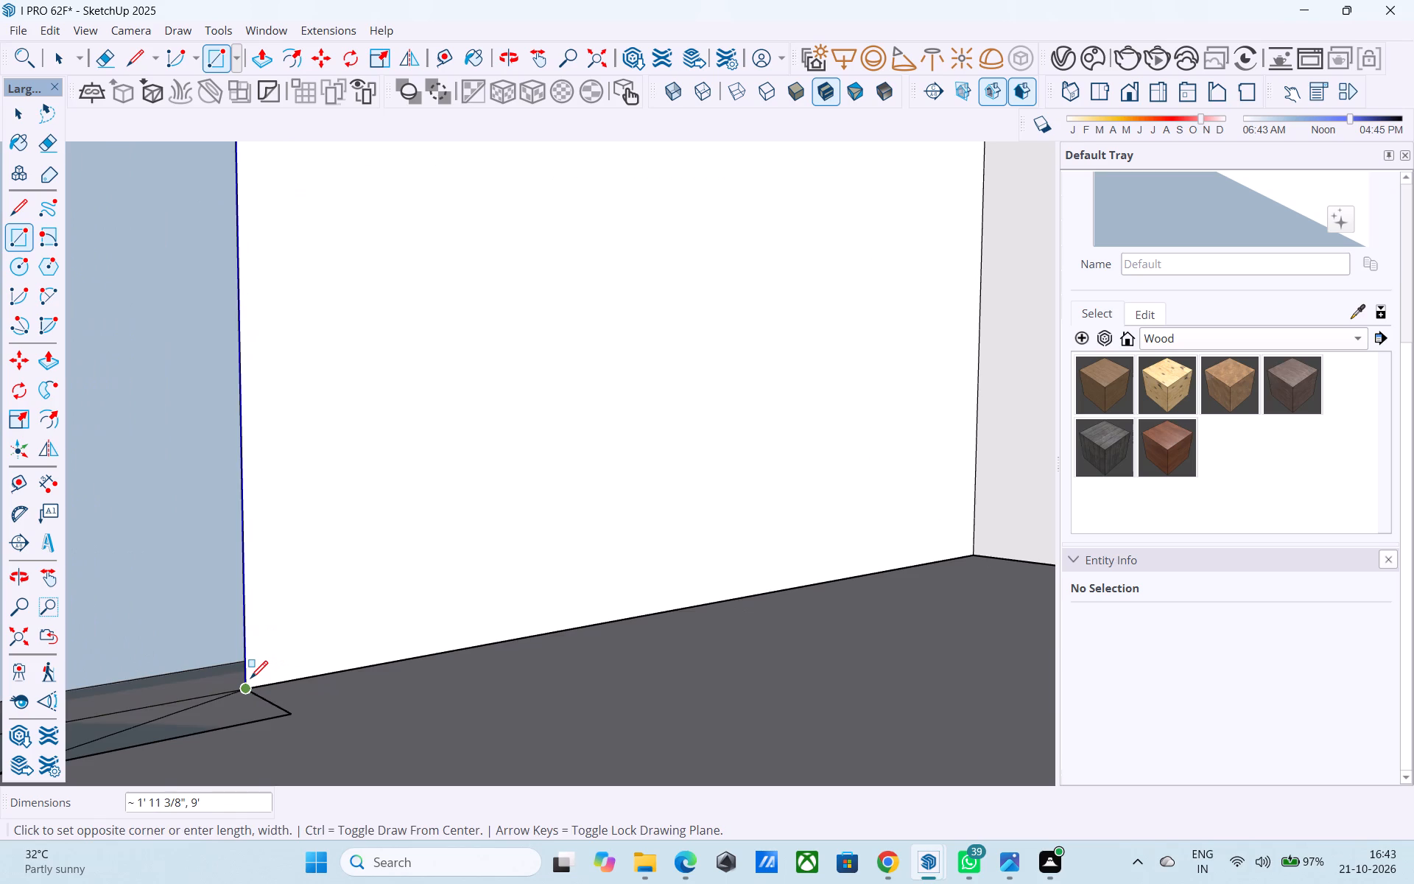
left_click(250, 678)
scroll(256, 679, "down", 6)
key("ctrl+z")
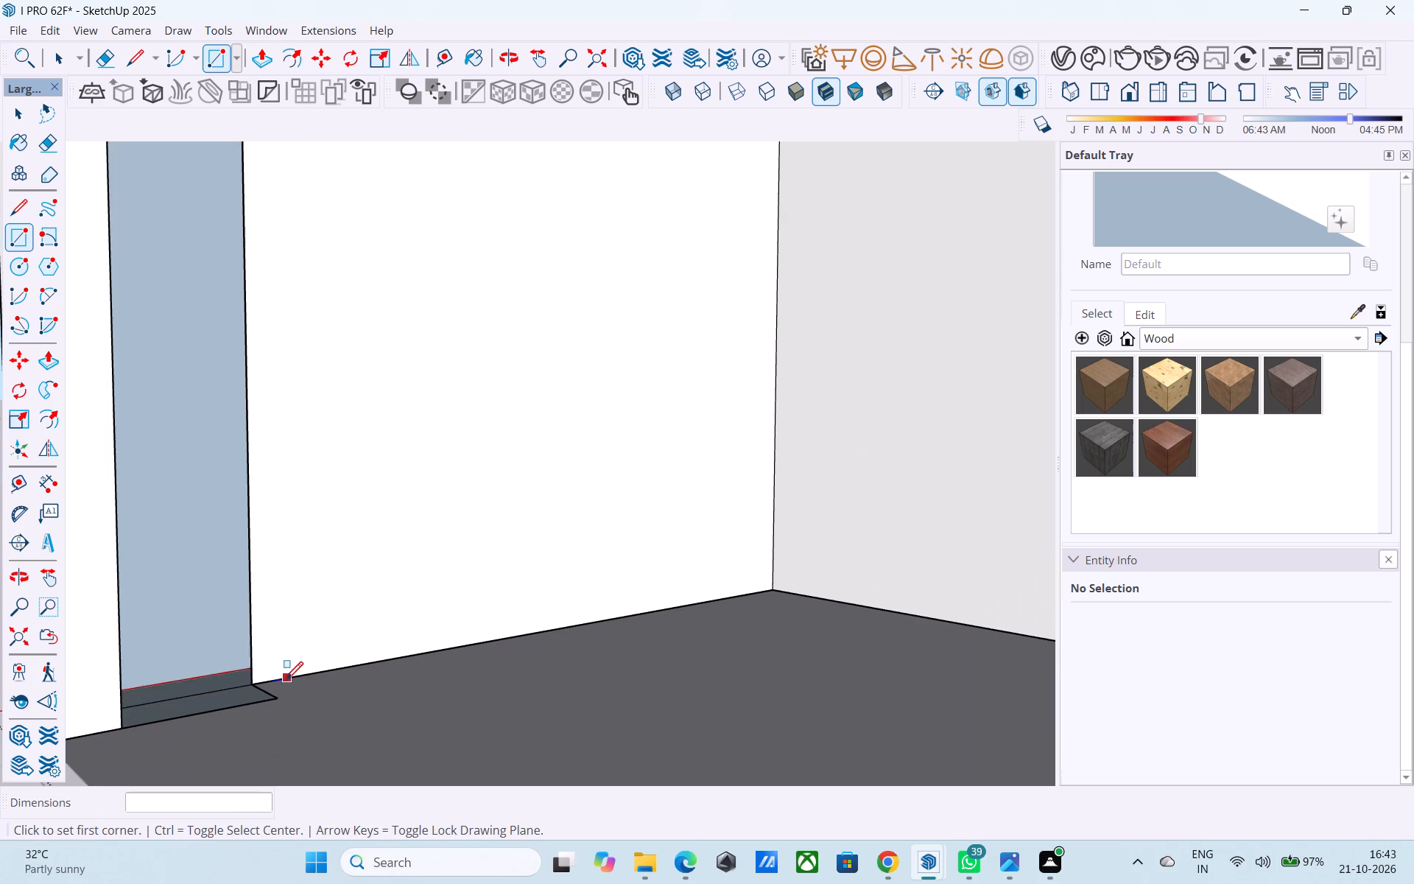
Draw a rectangle over the blue strip beside the corner jamb, from its upper inner corner to the floor against the jamb.
scroll(286, 682, "down", 1)
middle_click_drag(285, 695, 359, 607)
middle_click_drag(467, 656, 560, 718)
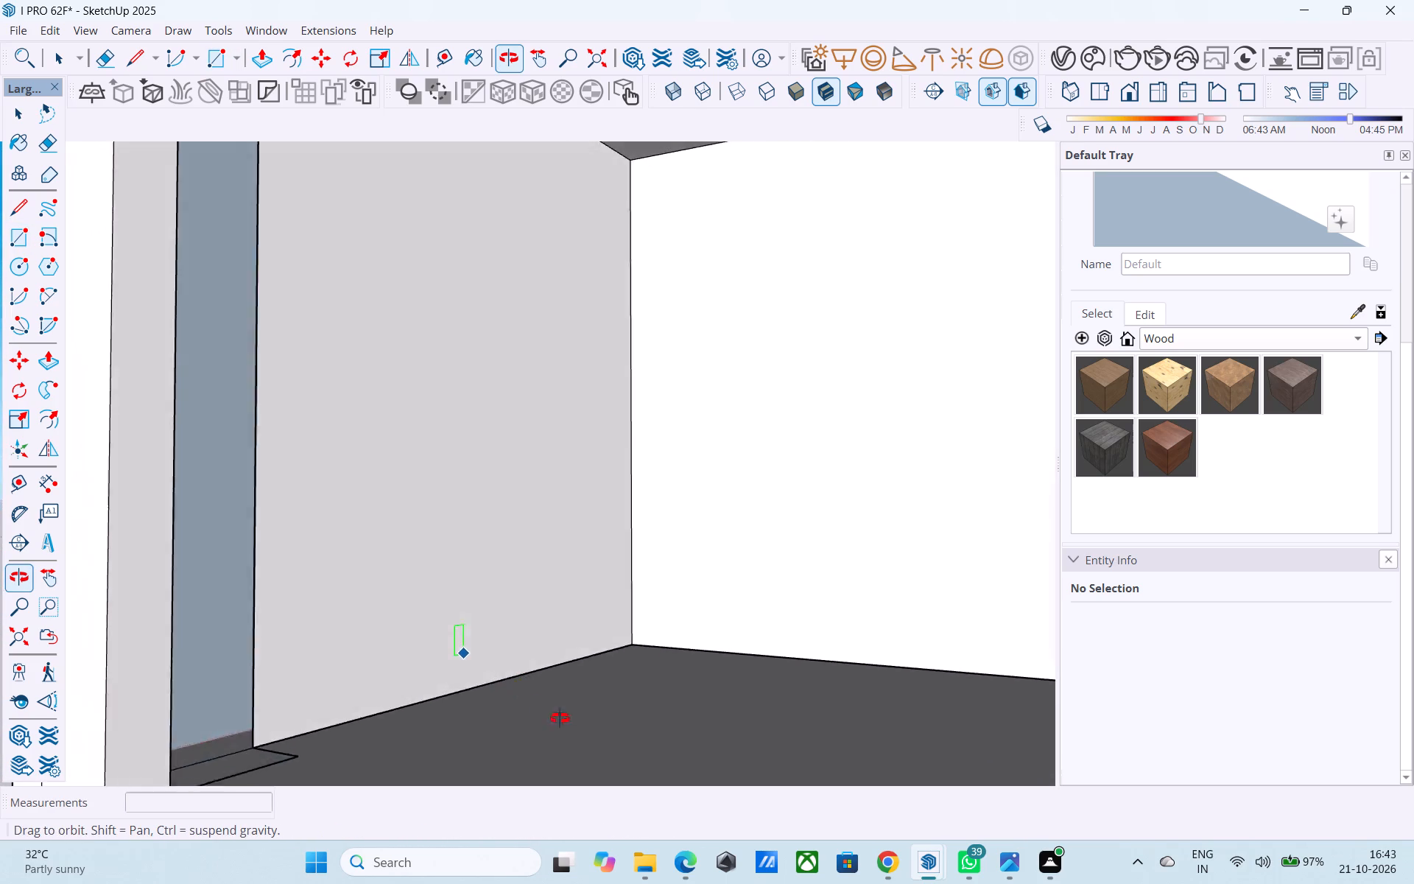
middle_click_drag(560, 718, 744, 720)
scroll(763, 679, "down", 6)
middle_click_drag(756, 698, 432, 620)
middle_click_drag(616, 513, 577, 511)
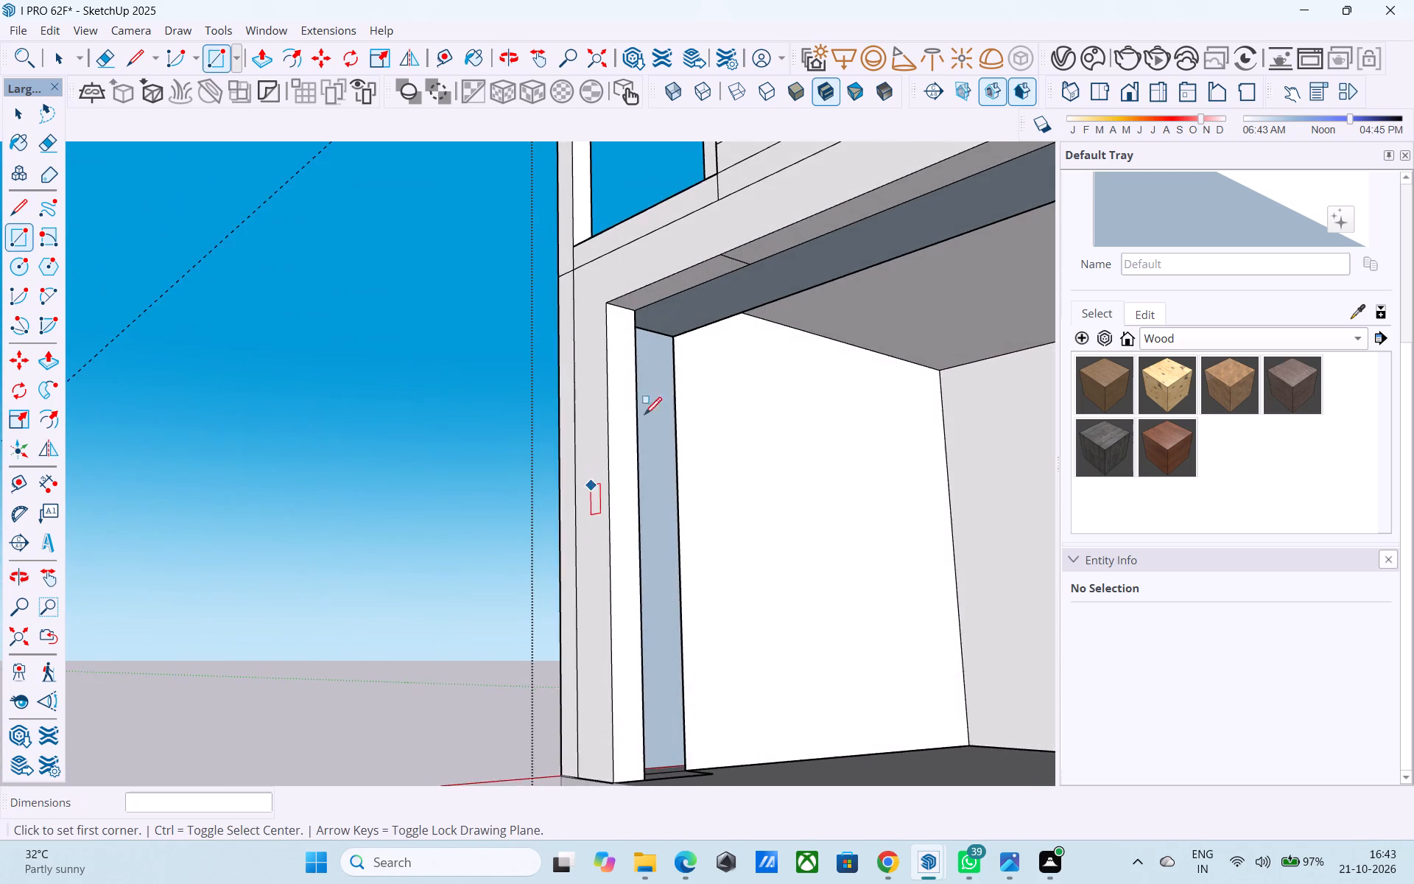
scroll(661, 388, "up", 5)
left_click(684, 304)
middle_click_drag(715, 499, 340, 646)
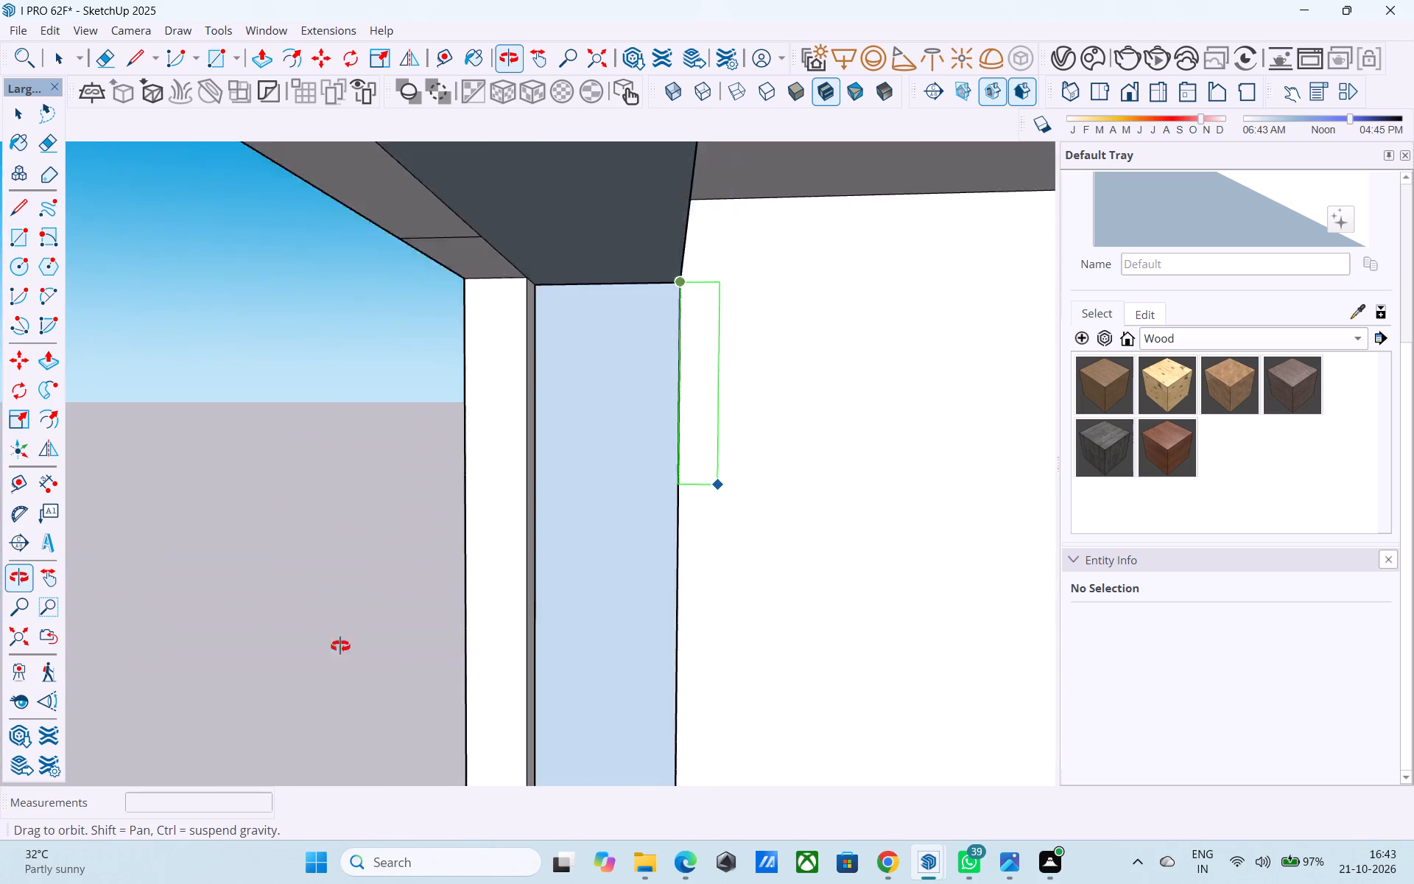
middle_click_drag(340, 646, 447, 527)
middle_click_drag(680, 715, 549, 485, "shift")
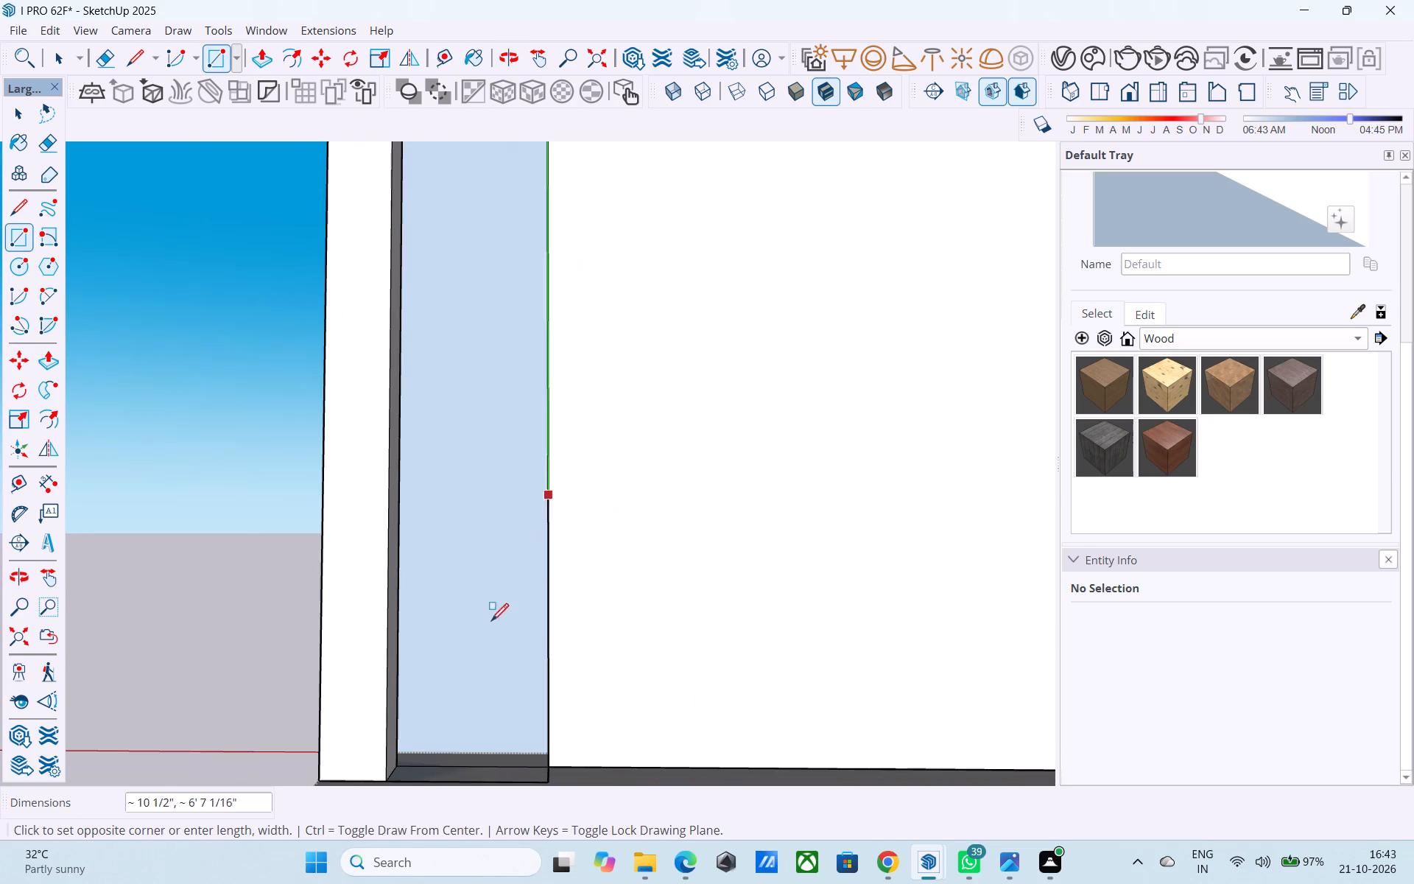
left_click(400, 760)
Erase the small leftover outline on the floor at the base of the corner jamb.
middle_click_drag(400, 760, 454, 750)
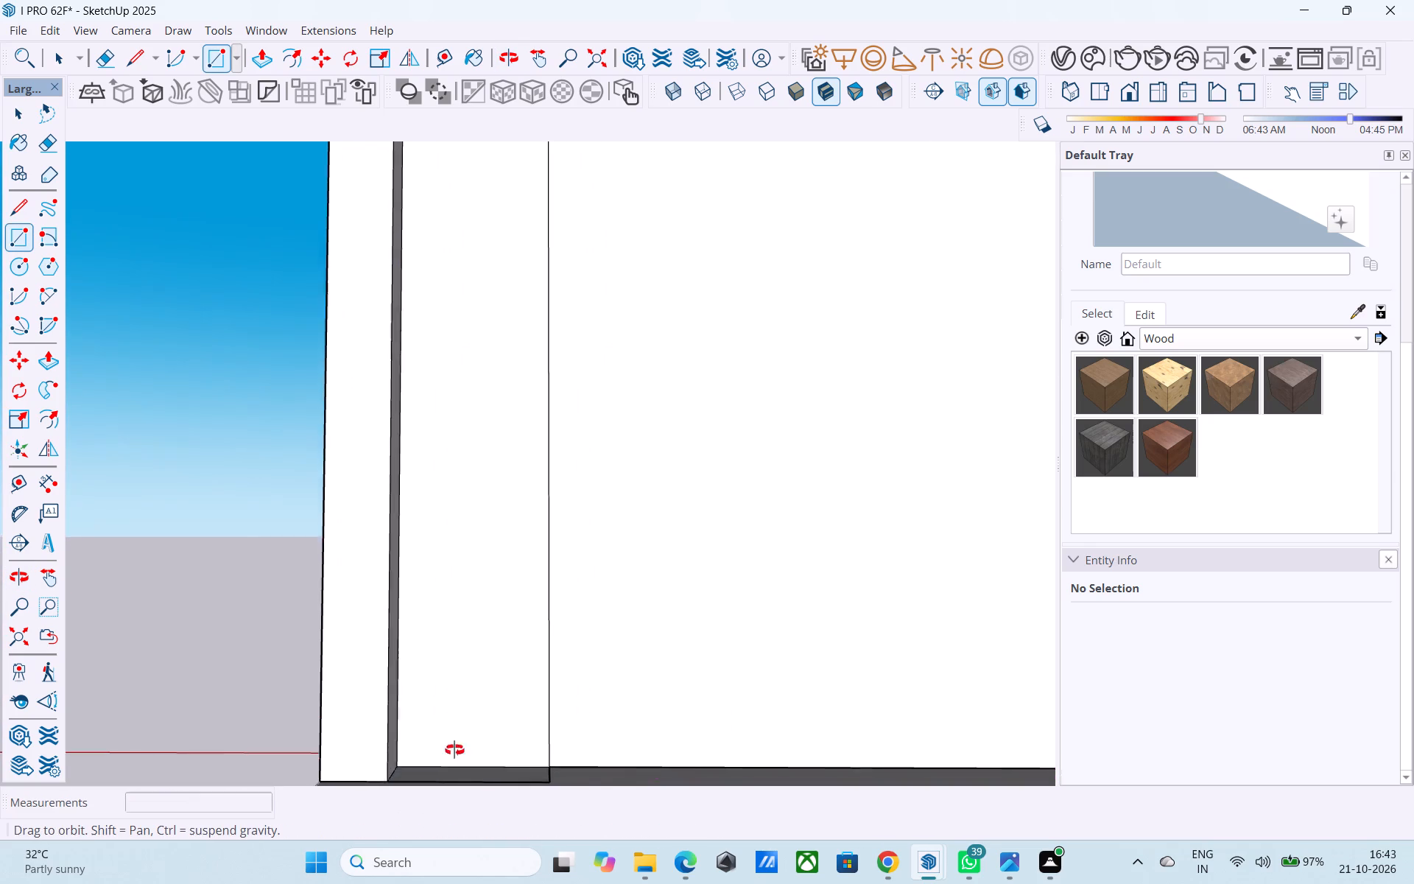
middle_click_drag(454, 750, 728, 749)
key("e")
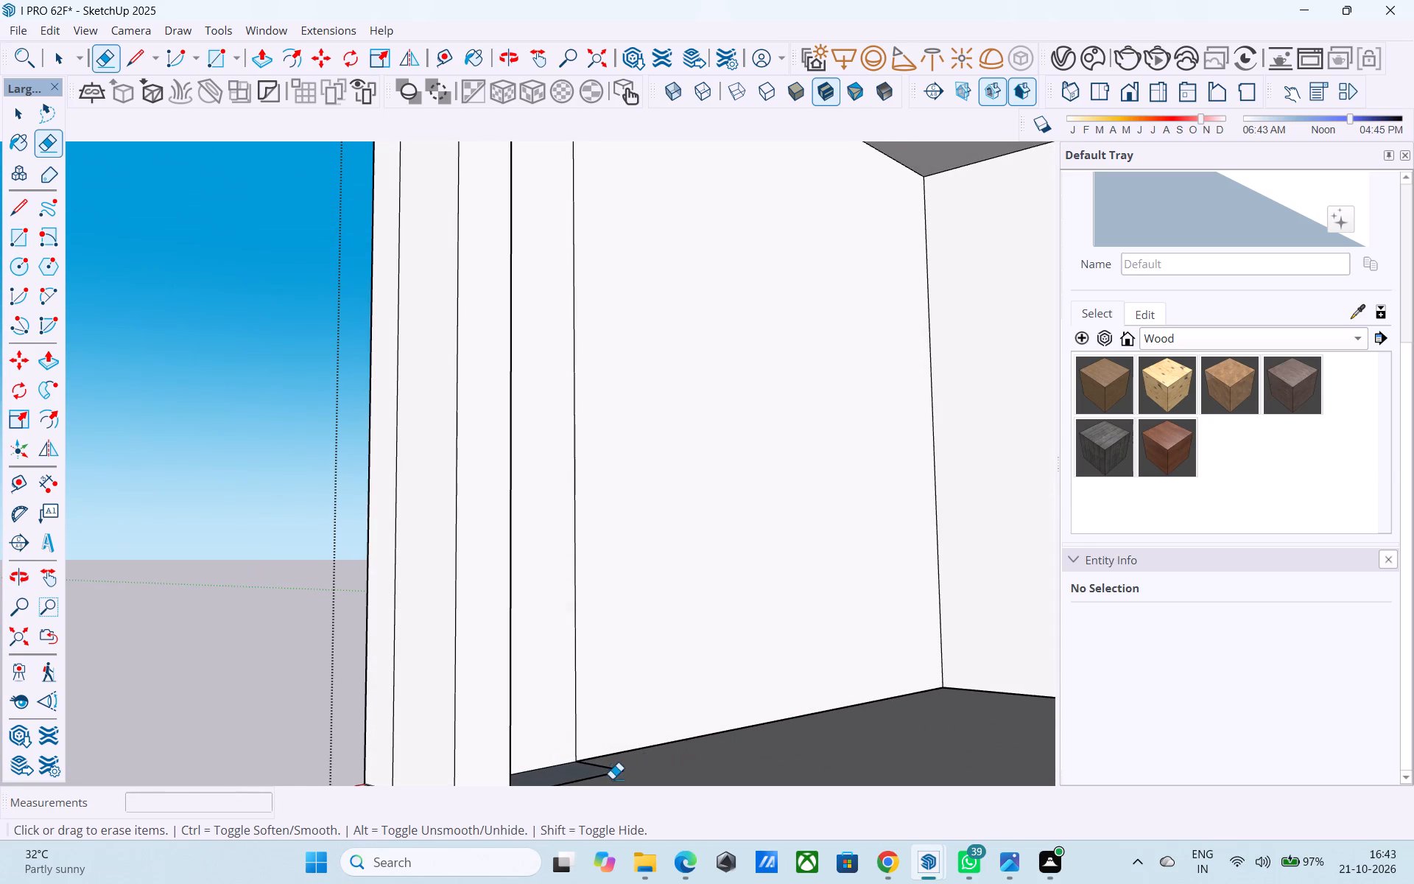
left_click_drag(611, 779, 611, 756)
key("space")
key("ctrl+z")
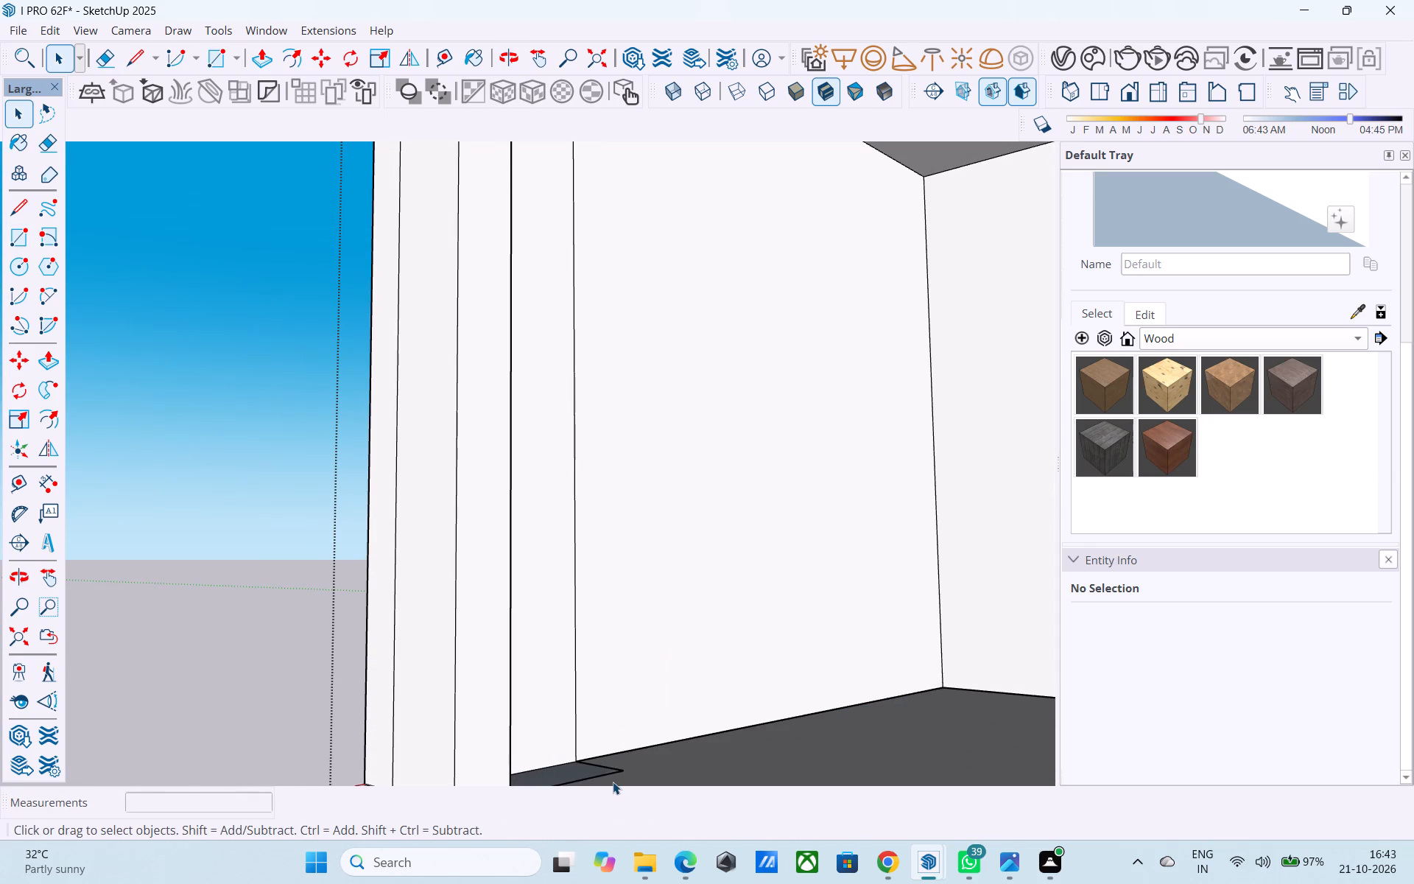
key("e")
left_click(610, 773)
scroll(616, 771, "down", 5)
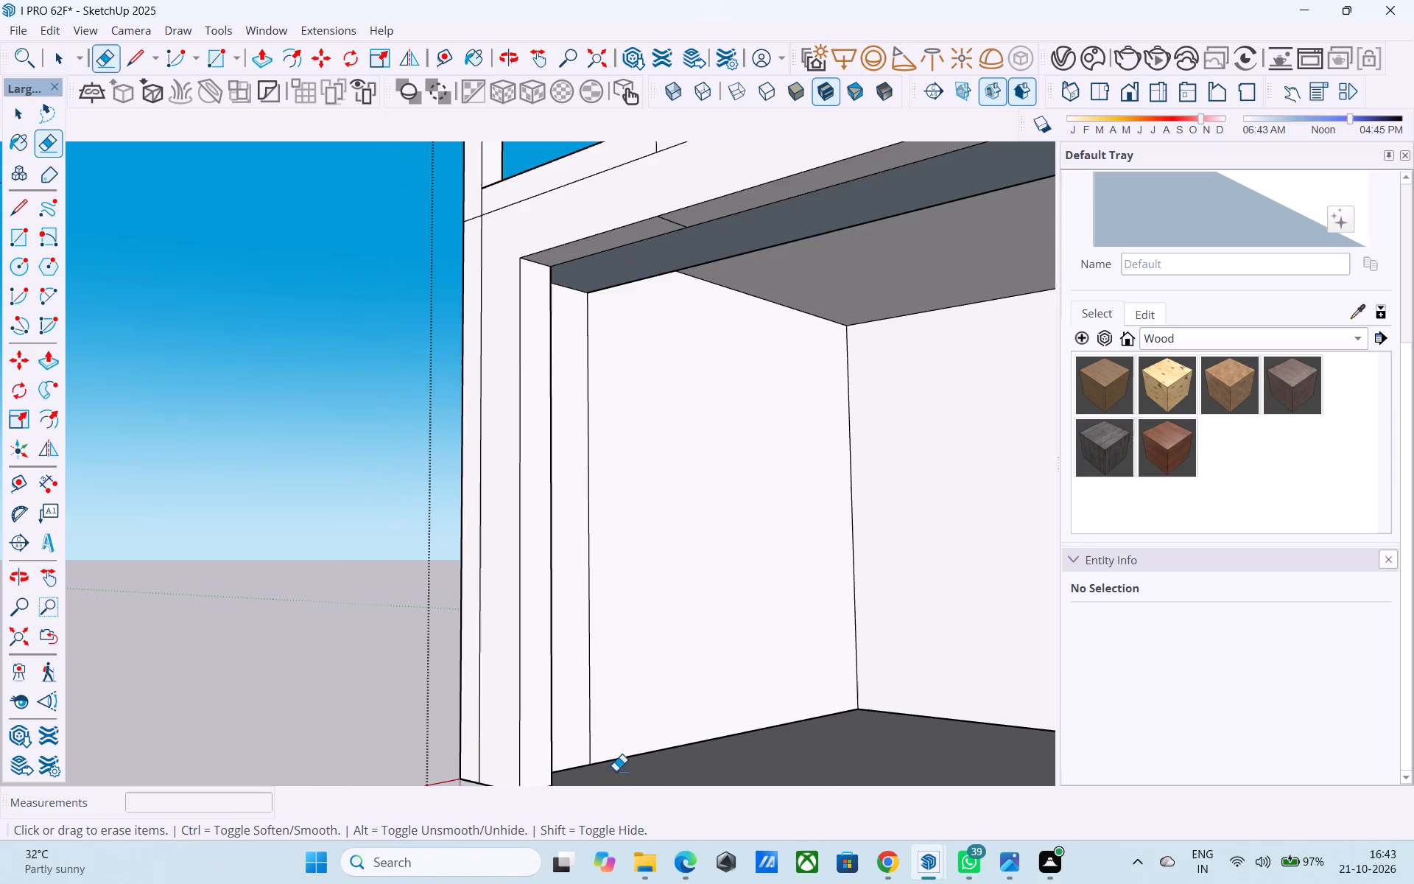
Erase the free long edge of the underside strip behind the opening's lintel to remove the strip.
scroll(518, 715, "down", 4)
middle_click_drag(576, 630, 599, 526)
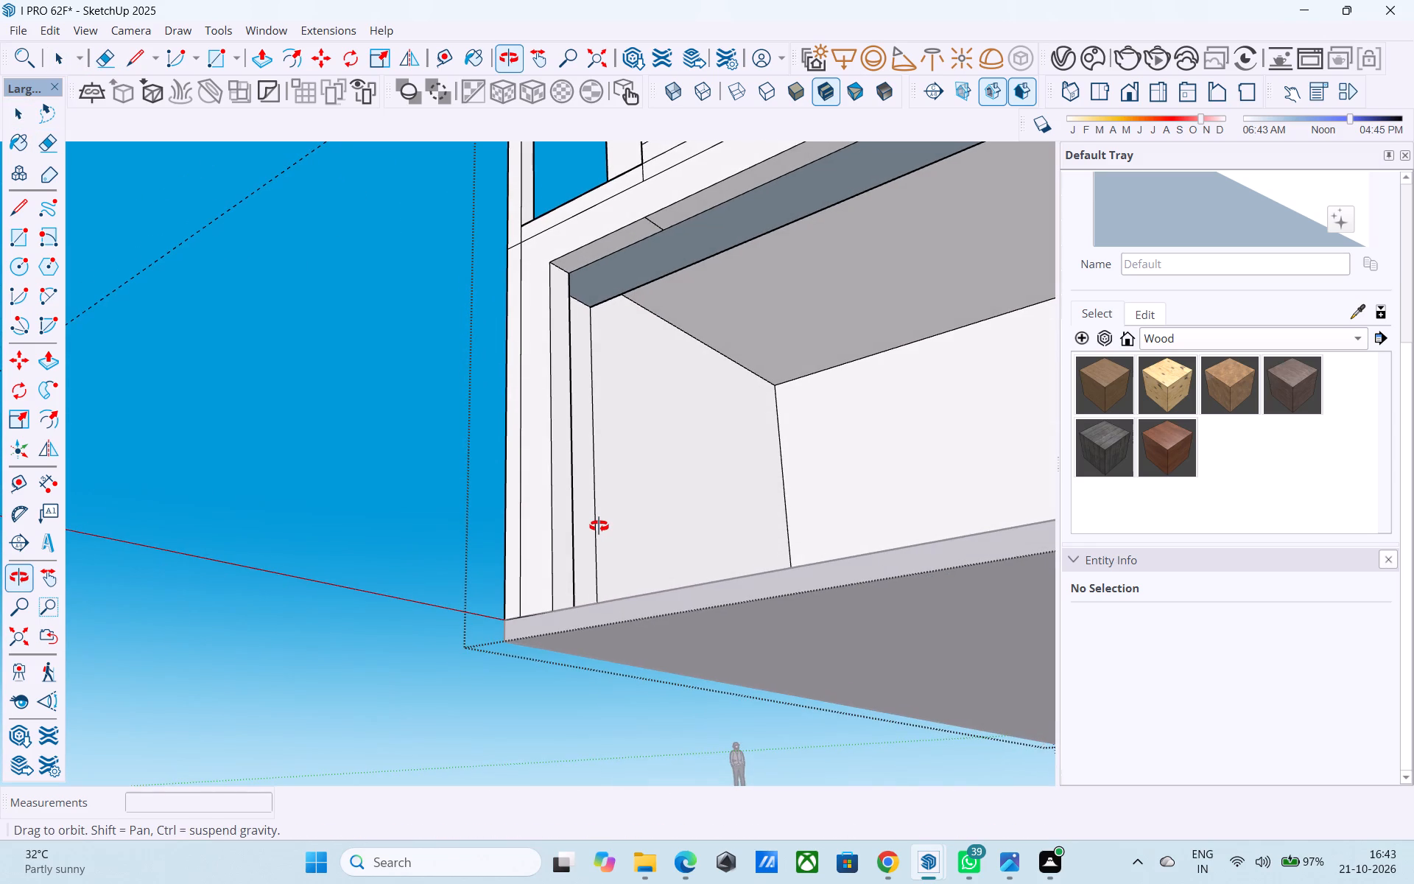
middle_click_drag(599, 526, 453, 561)
scroll(462, 551, "up", 4)
key("space")
scroll(462, 561, "down", 1)
scroll(462, 561, "up", 2)
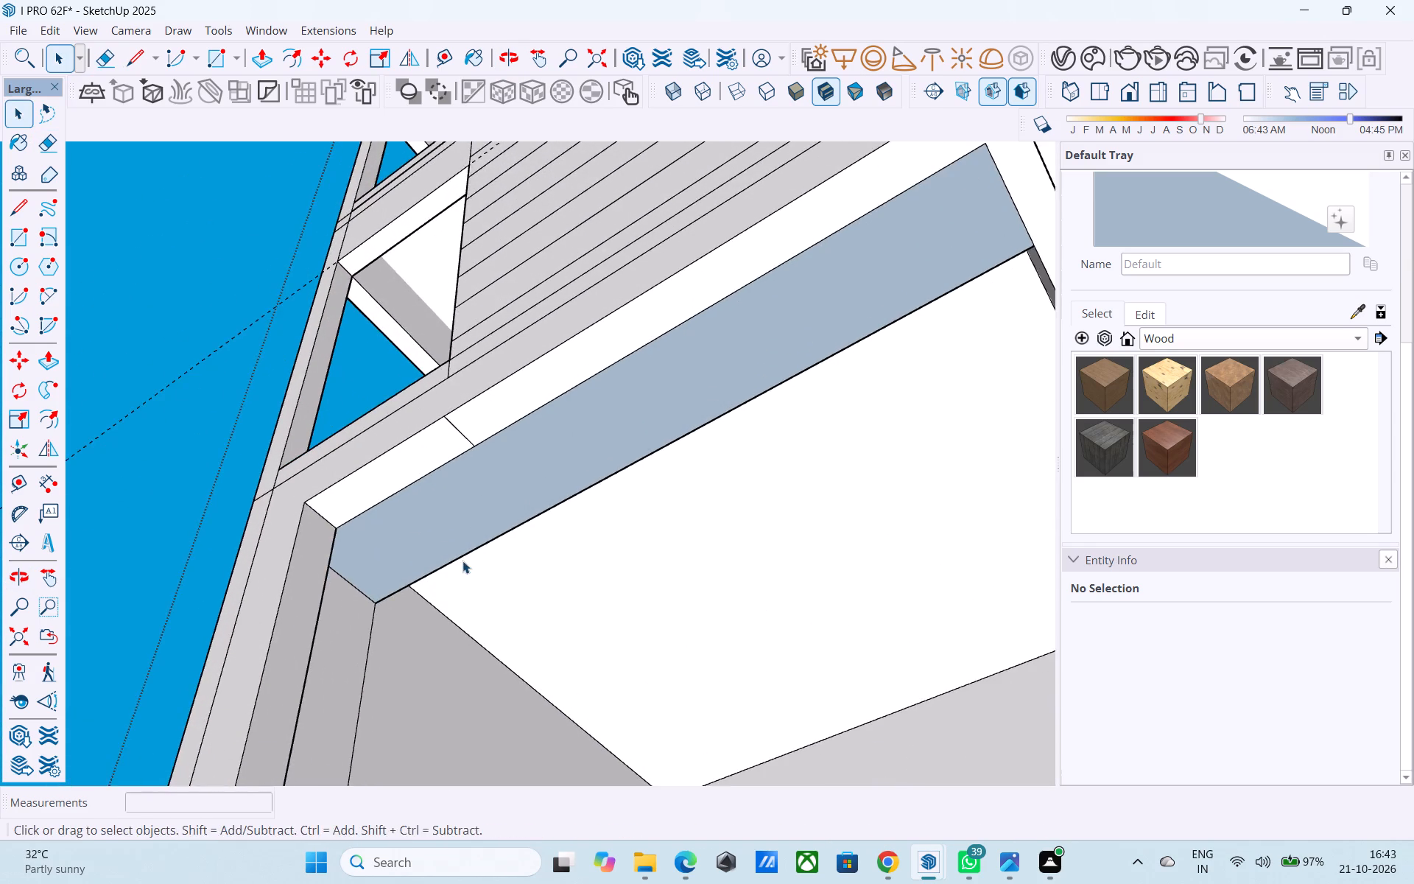
middle_click_drag(461, 561, 432, 659)
scroll(399, 590, "up", 7)
middle_click_drag(295, 568, 12, 687)
middle_click_drag(476, 474, 101, 648)
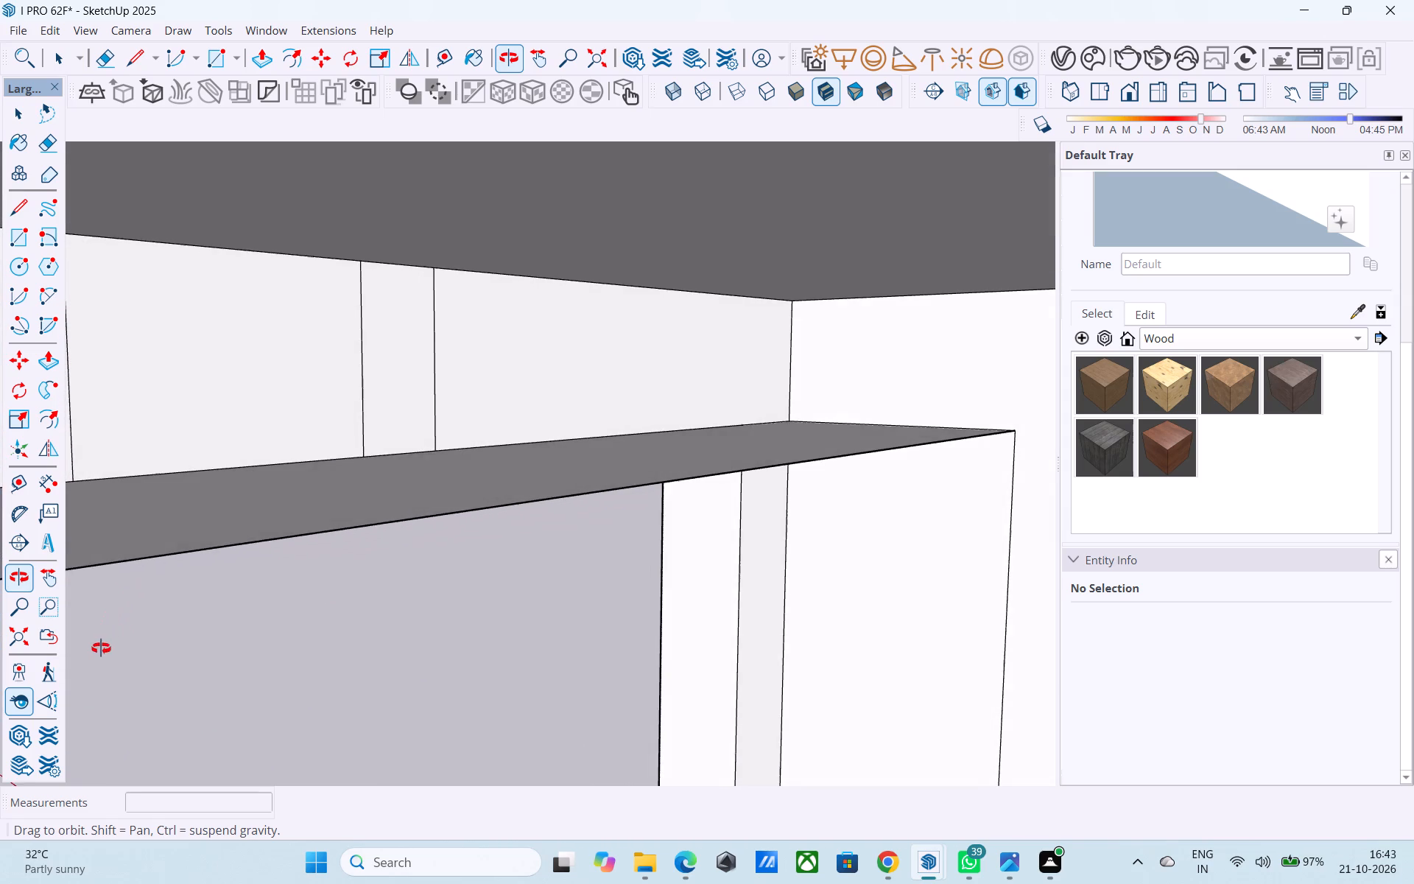
middle_click_drag(101, 648, 101, 650)
scroll(365, 363, "down", 4)
middle_click_drag(355, 452, 335, 390)
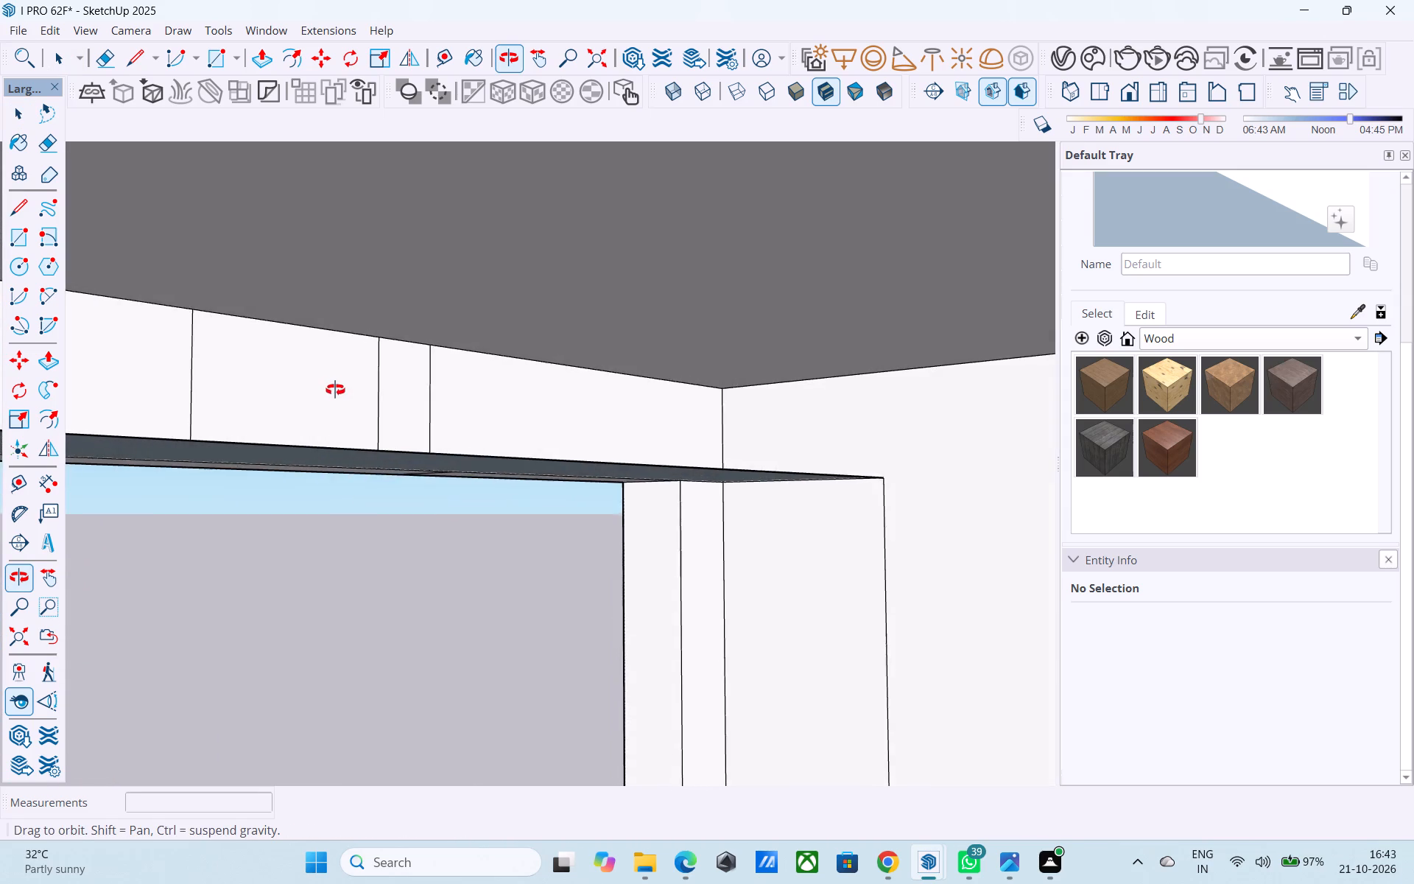
middle_click_drag(335, 390, 290, 448)
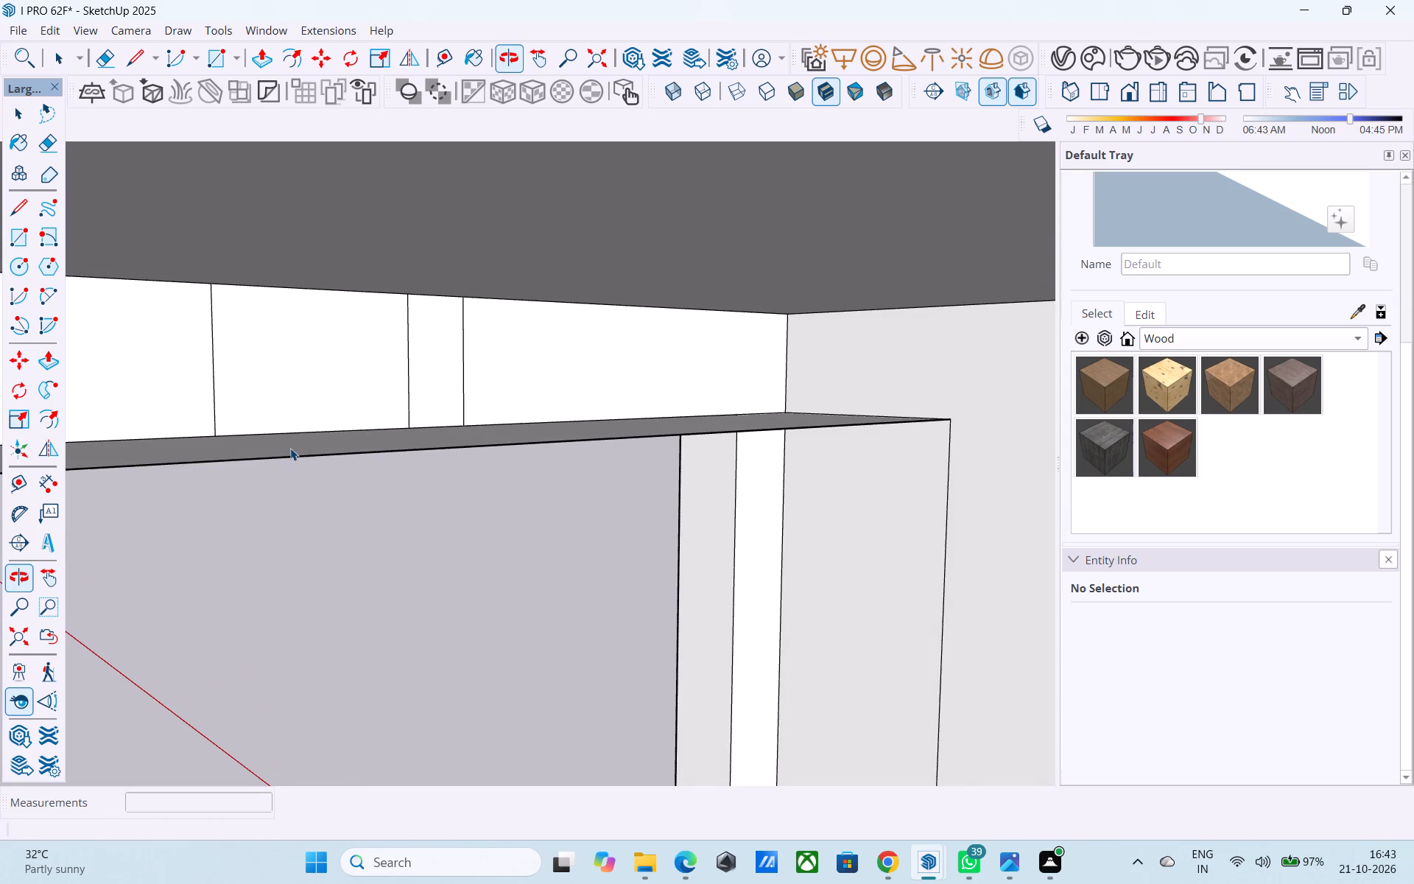
key("e")
left_click_drag(290, 448, 293, 467)
Examine the cleared ground-floor opening from inside and outside, including its corner jambs, floor and lintel.
scroll(303, 492, "down", 1)
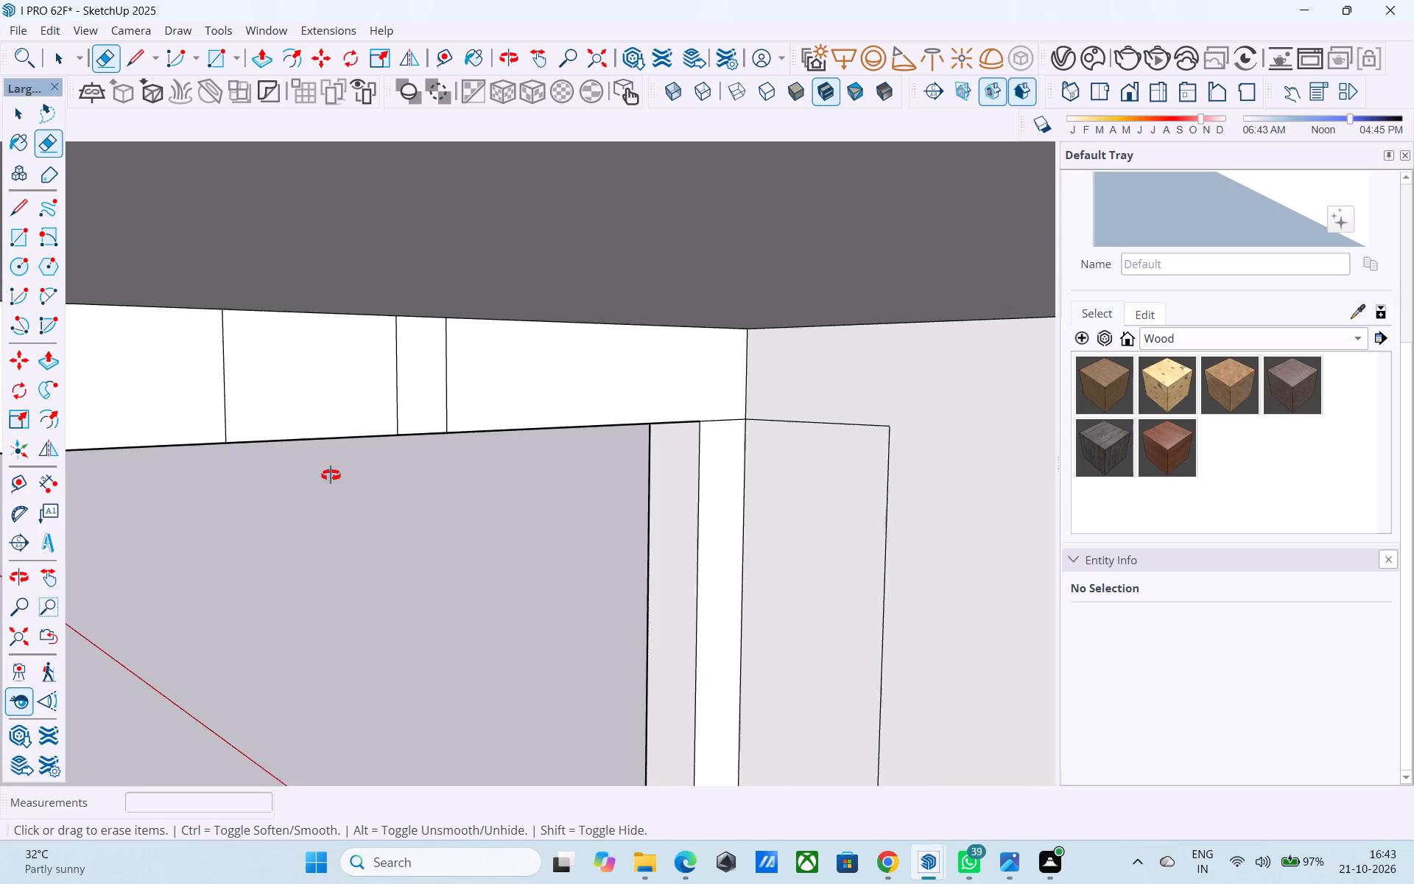
middle_click_drag(331, 475, 343, 595)
scroll(300, 417, "up", 3)
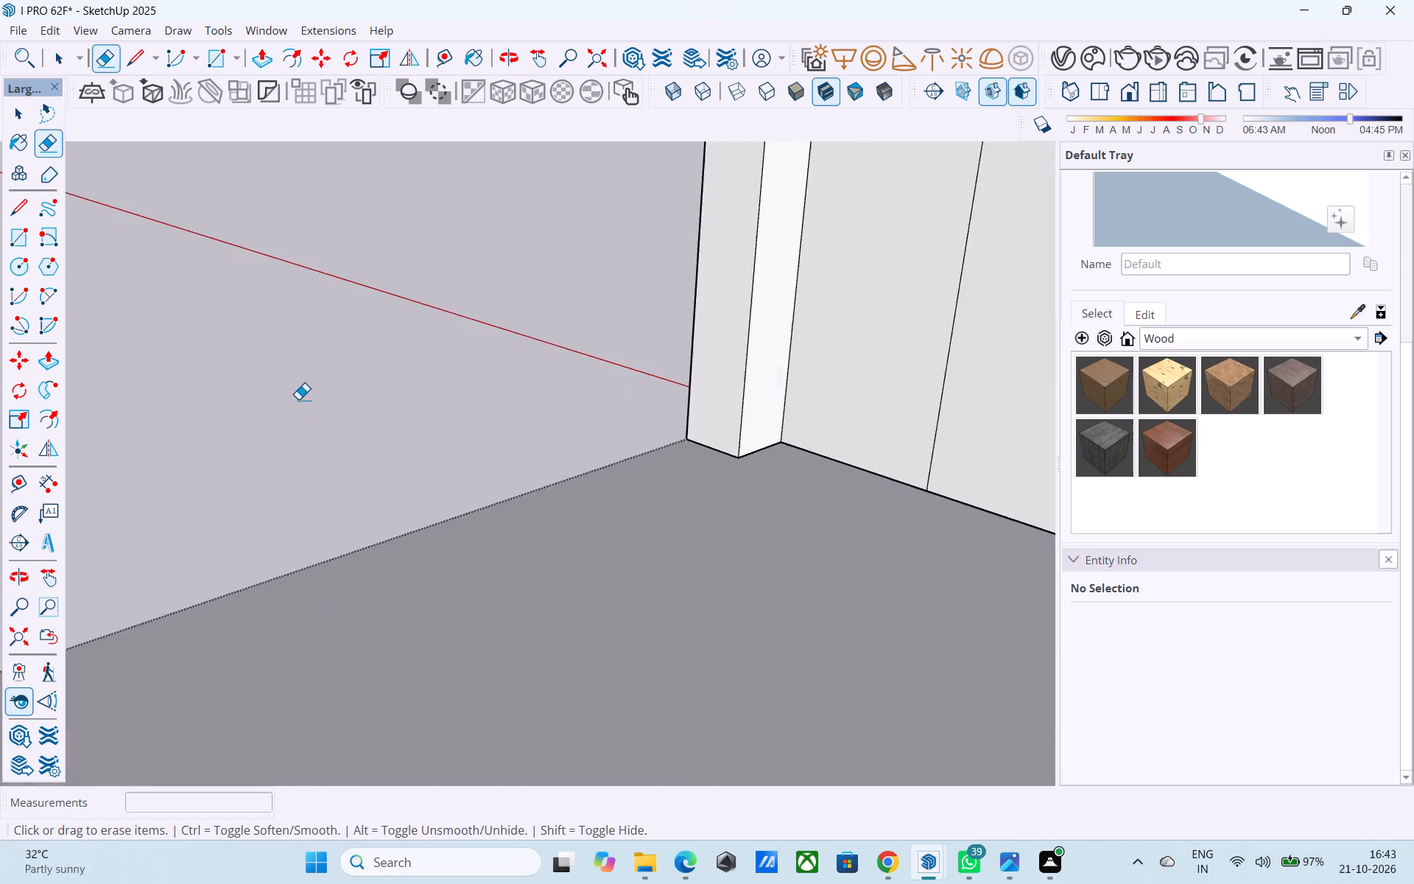
scroll(298, 399, "up", 7)
middle_click_drag(278, 431, 859, 320)
scroll(356, 437, "down", 18)
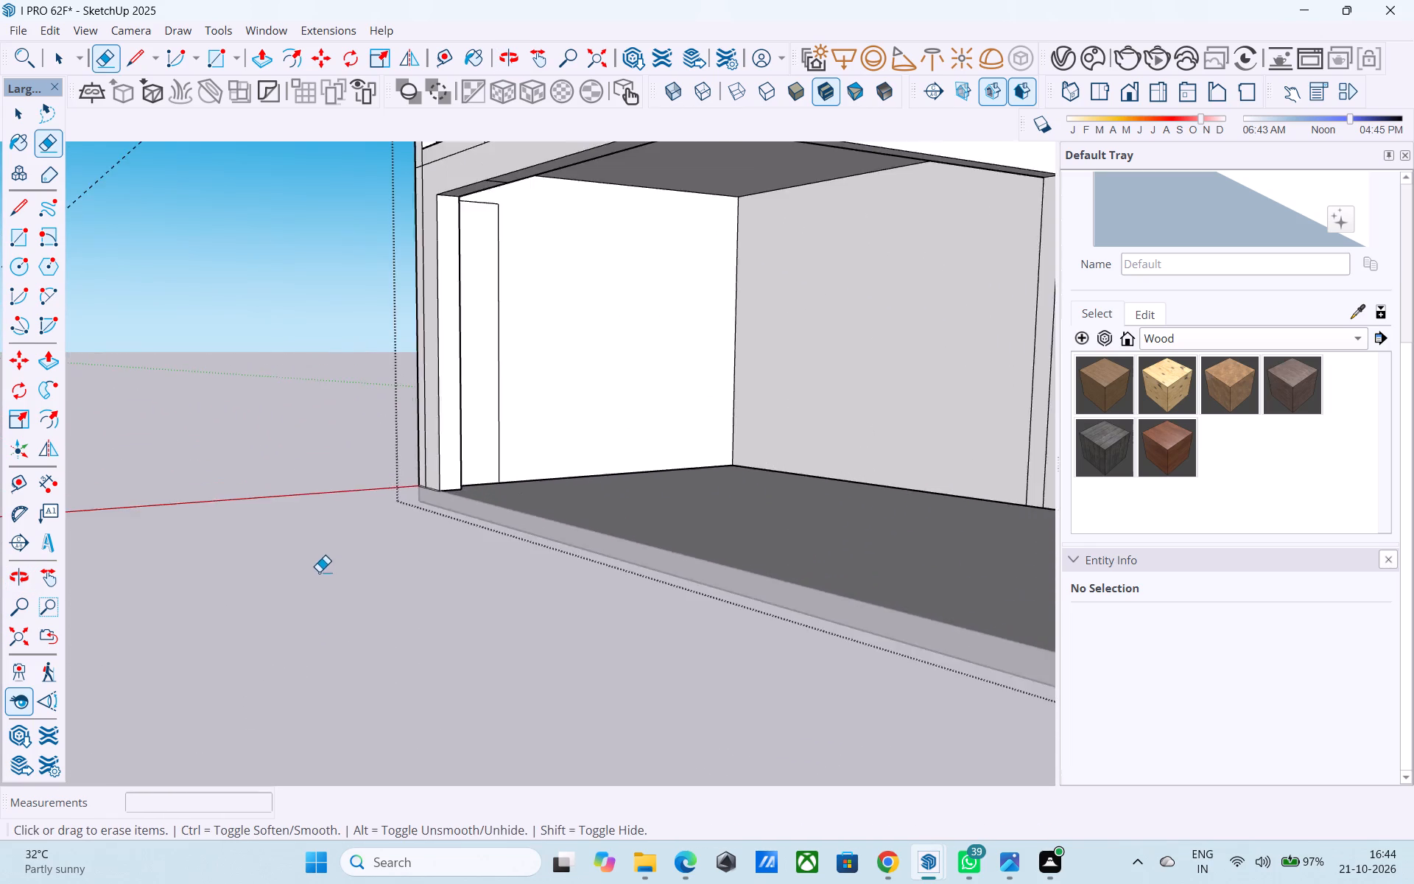
scroll(319, 572, "down", 6)
middle_click_drag(340, 611, 879, 551)
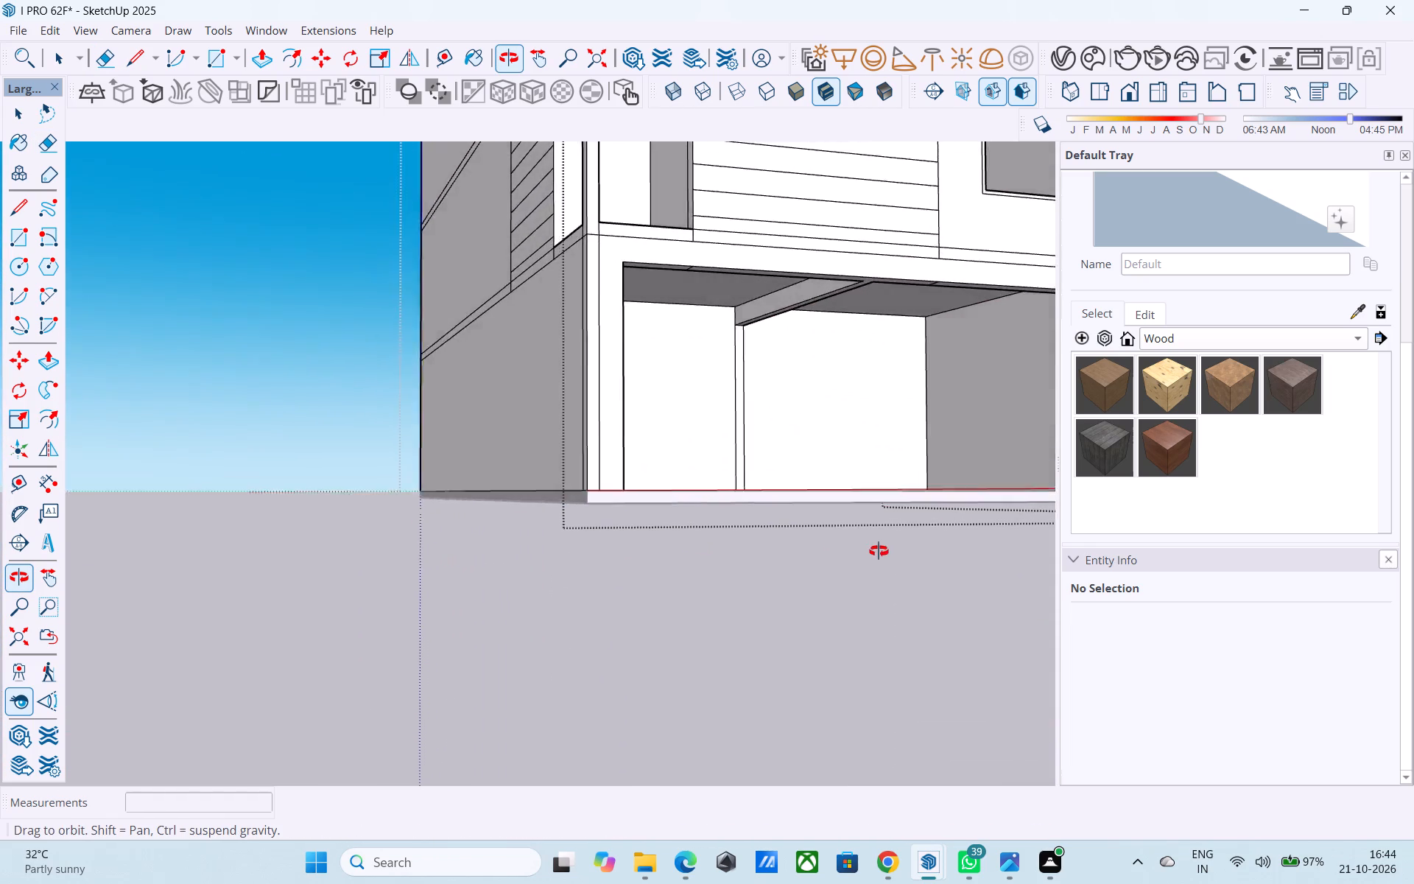
middle_click_drag(879, 551, 286, 678)
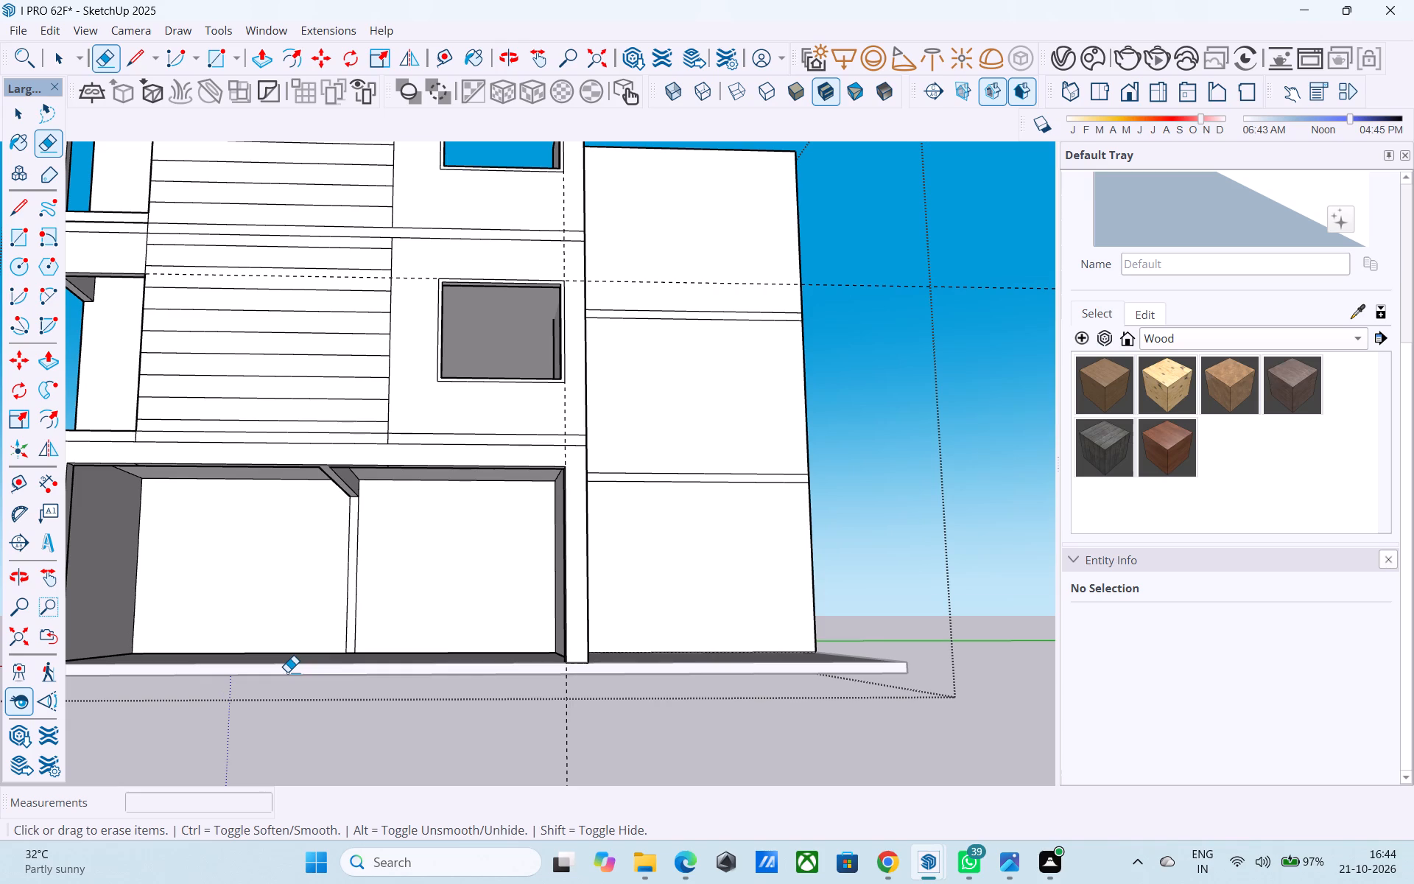
scroll(287, 672, "up", 3)
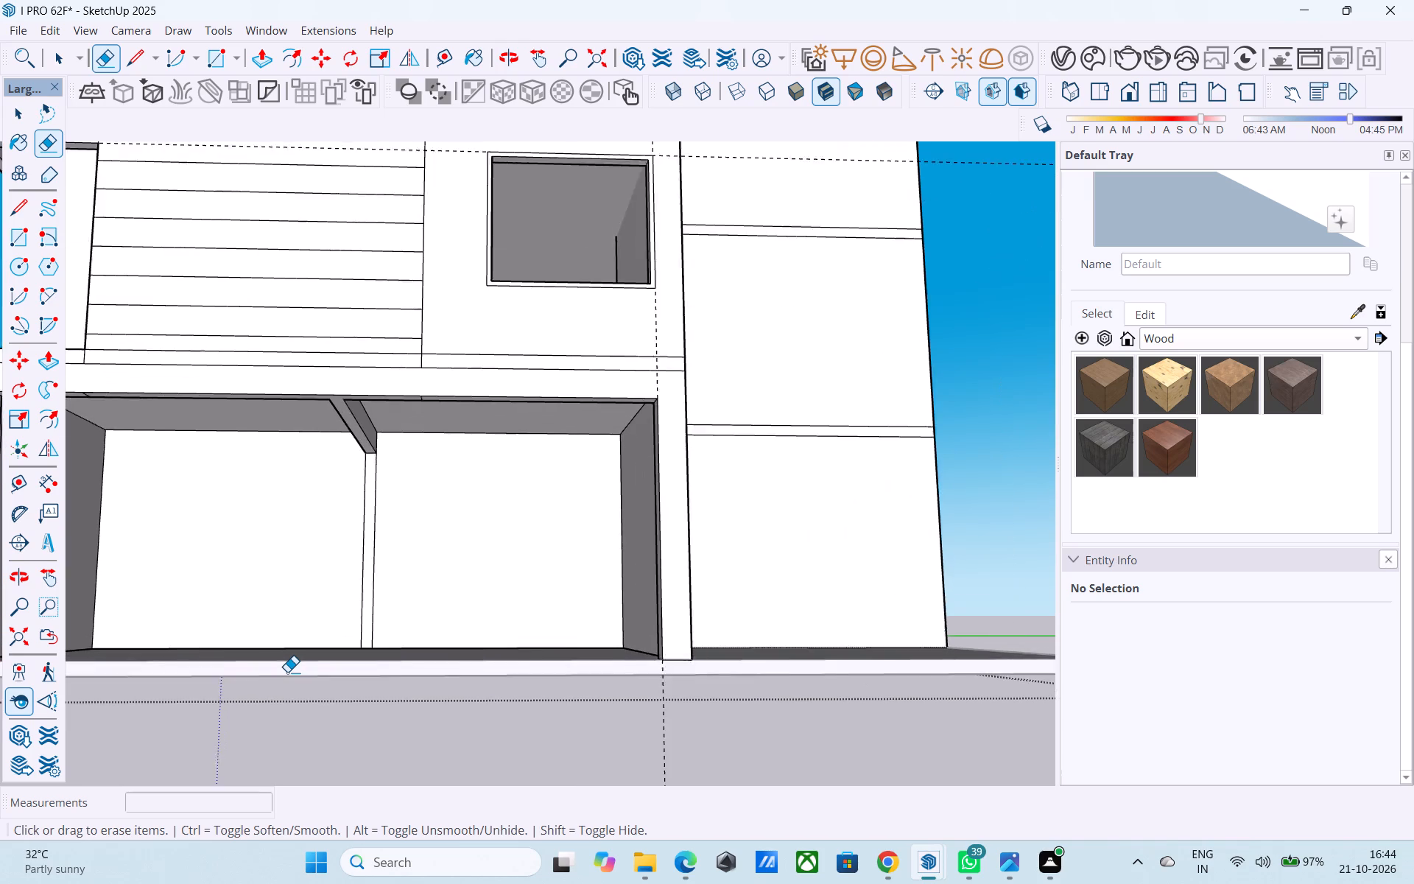
scroll(287, 672, "up", 3)
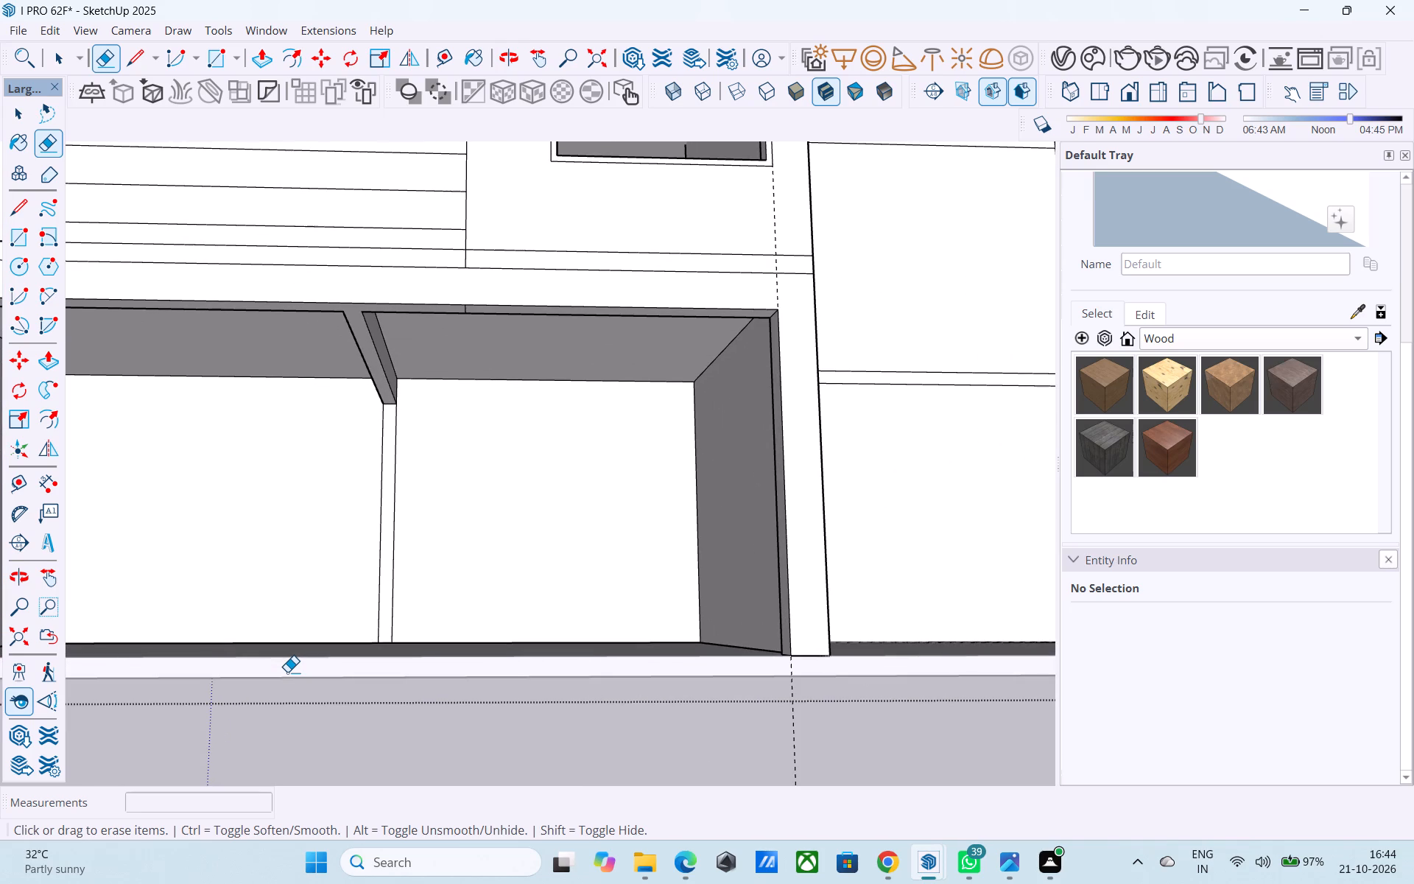
scroll(305, 710, "down", 6)
scroll(356, 677, "down", 6)
Examine the whole building from several sides and above, including the banded facade, corner balconies, windows and top-floor partitions.
middle_click_drag(356, 677, 355, 737)
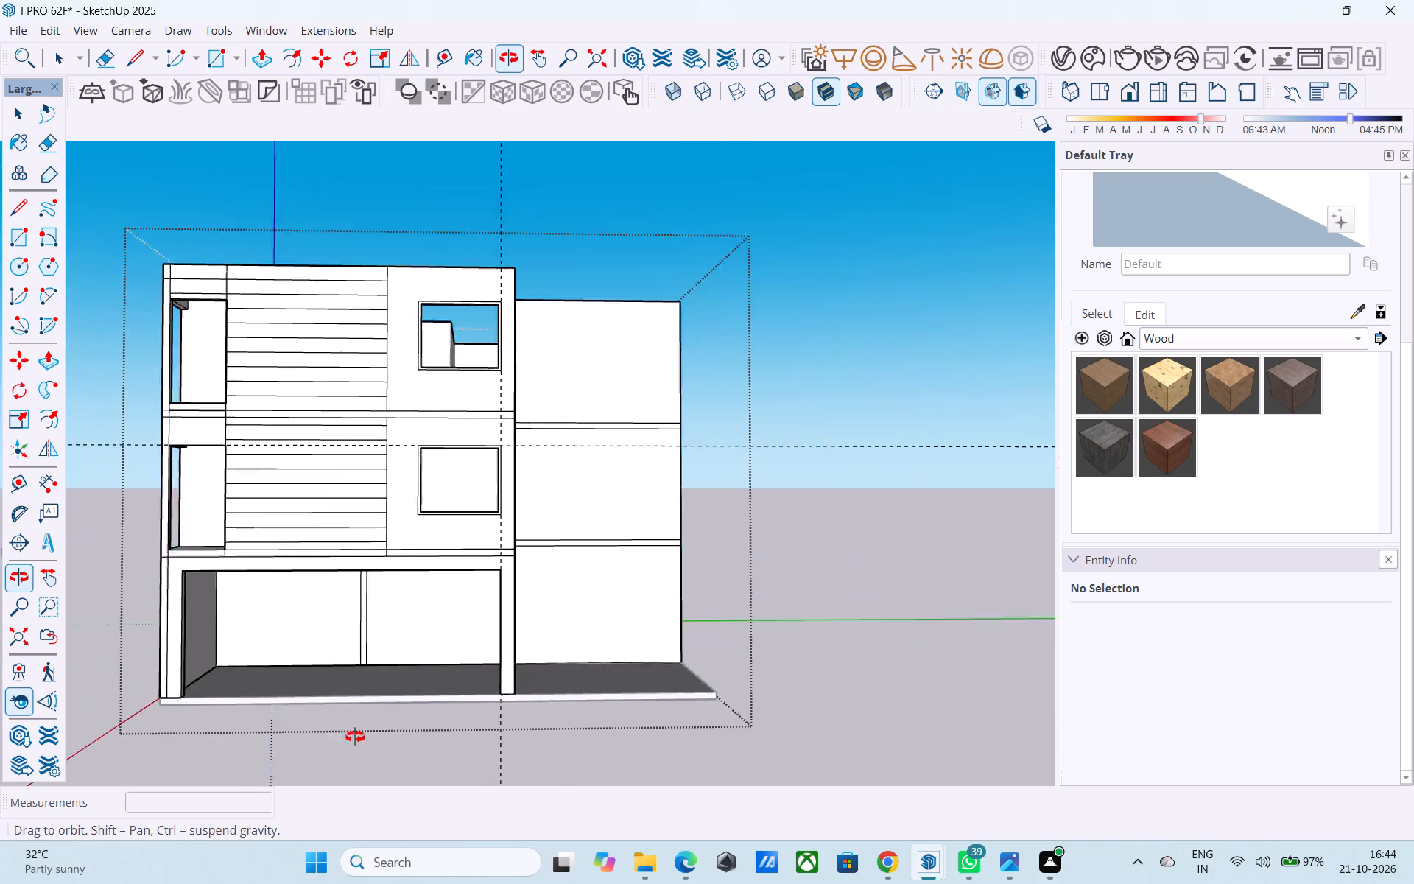
middle_click_drag(355, 737, 658, 775)
middle_click_drag(557, 690, 623, 714)
scroll(455, 333, "up", 11)
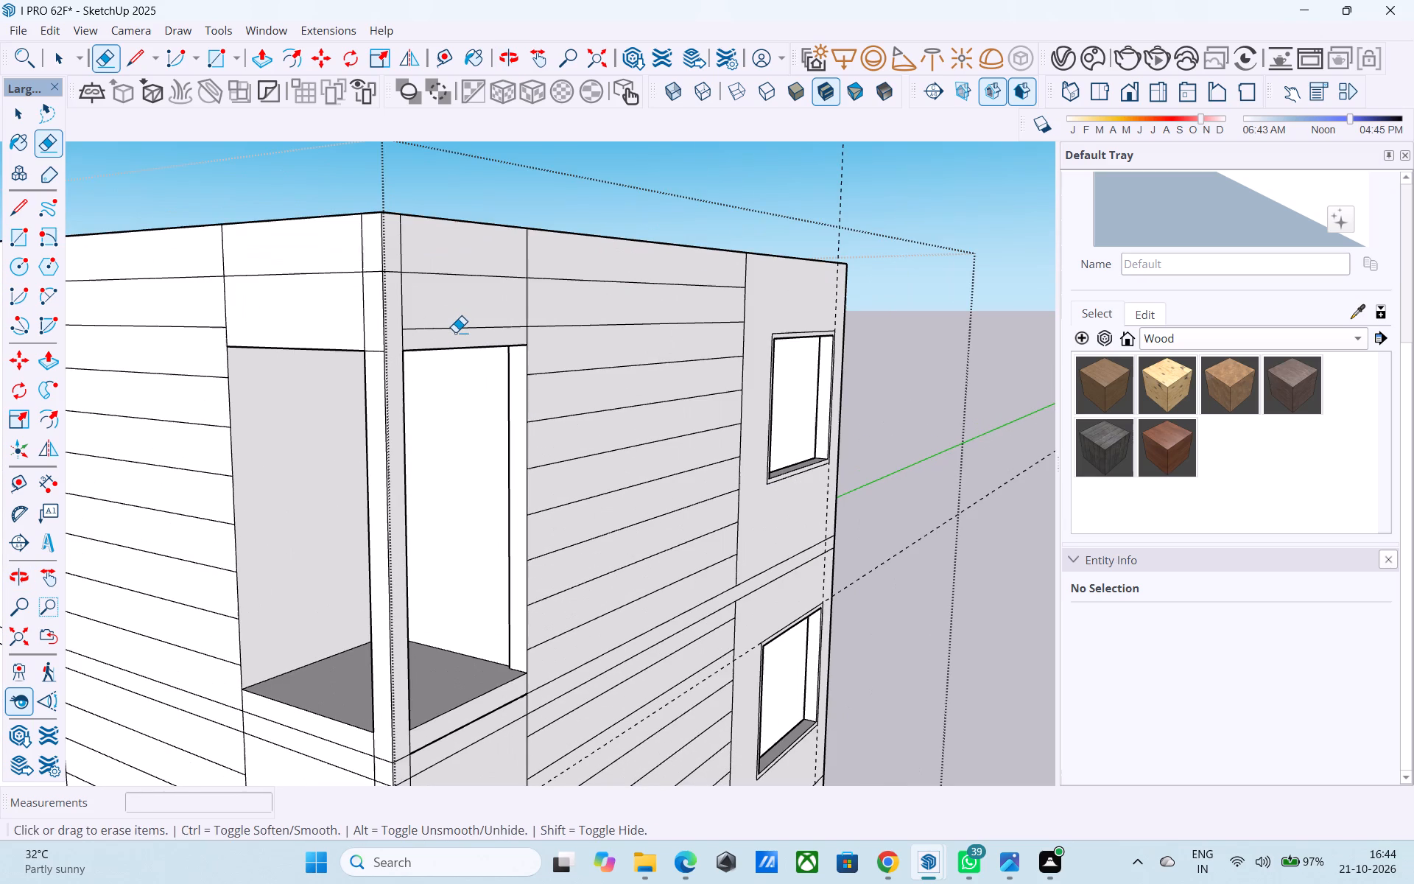
scroll(455, 332, "down", 12)
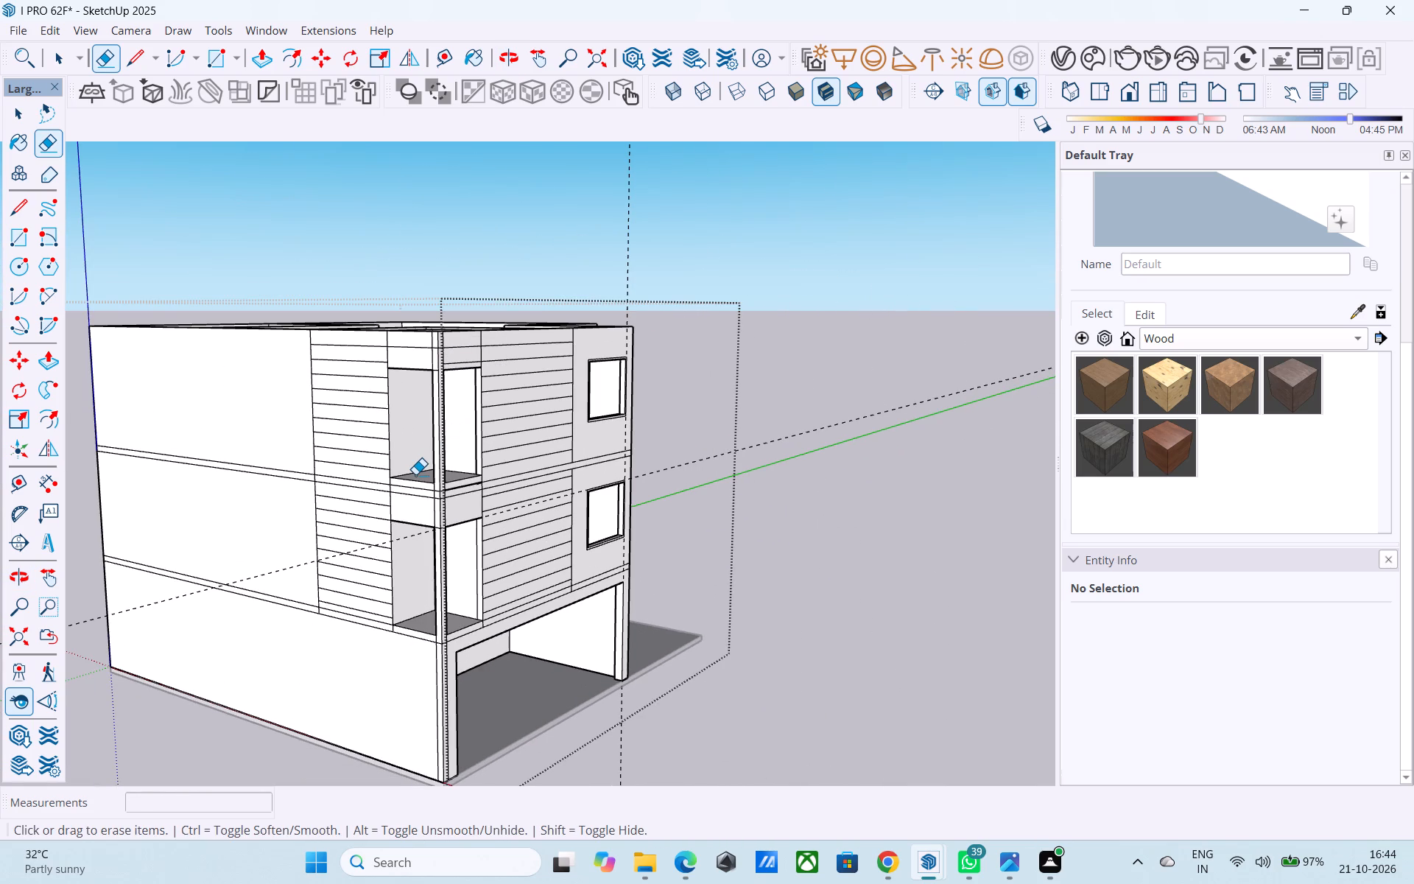
key("space")
middle_click_drag(504, 516, 253, 497)
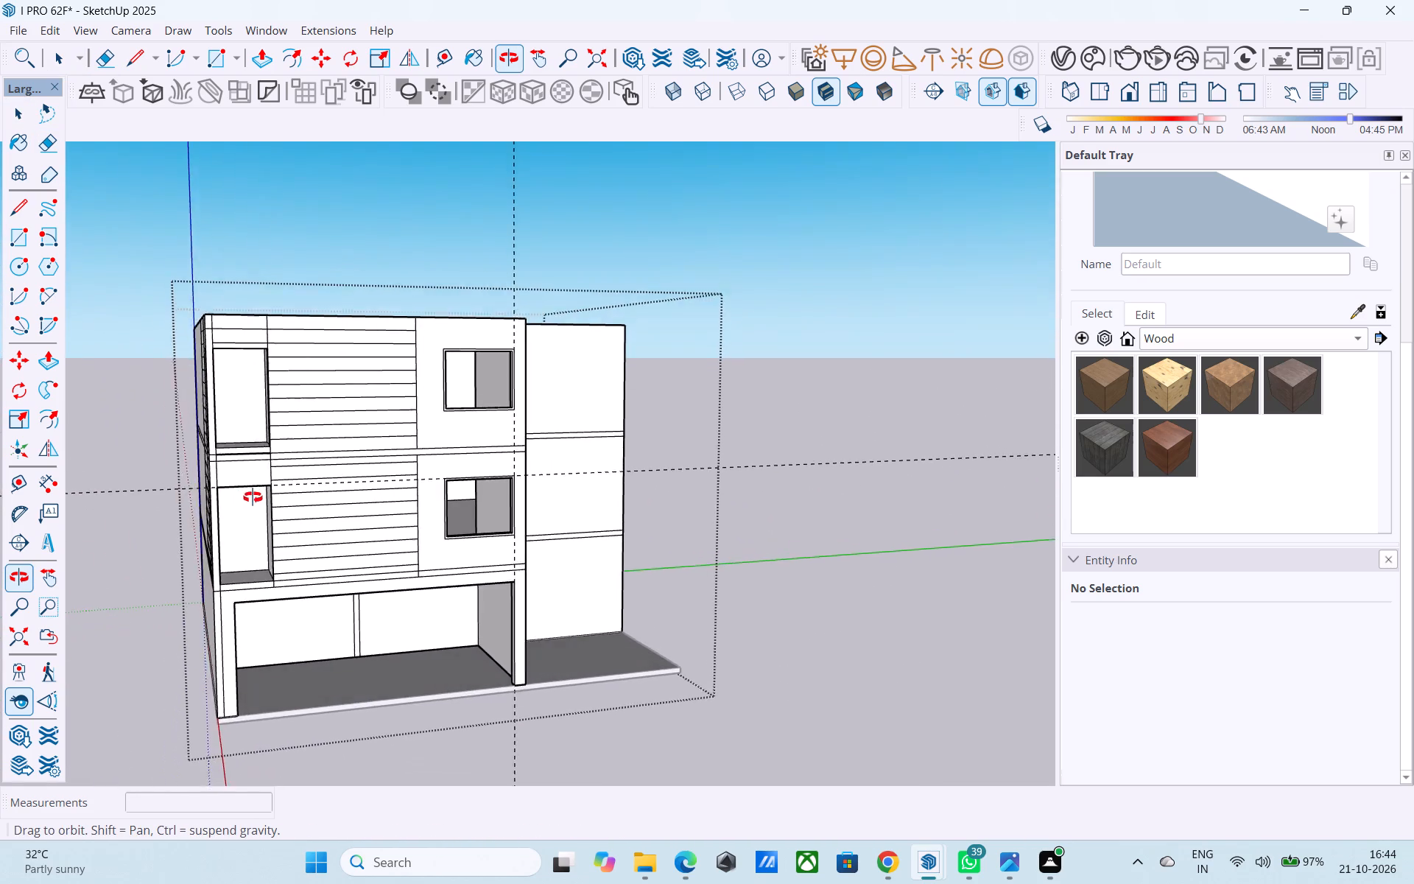
middle_click_drag(253, 497, 301, 784)
scroll(275, 846, "down", 5)
scroll(524, 755, "down", 4)
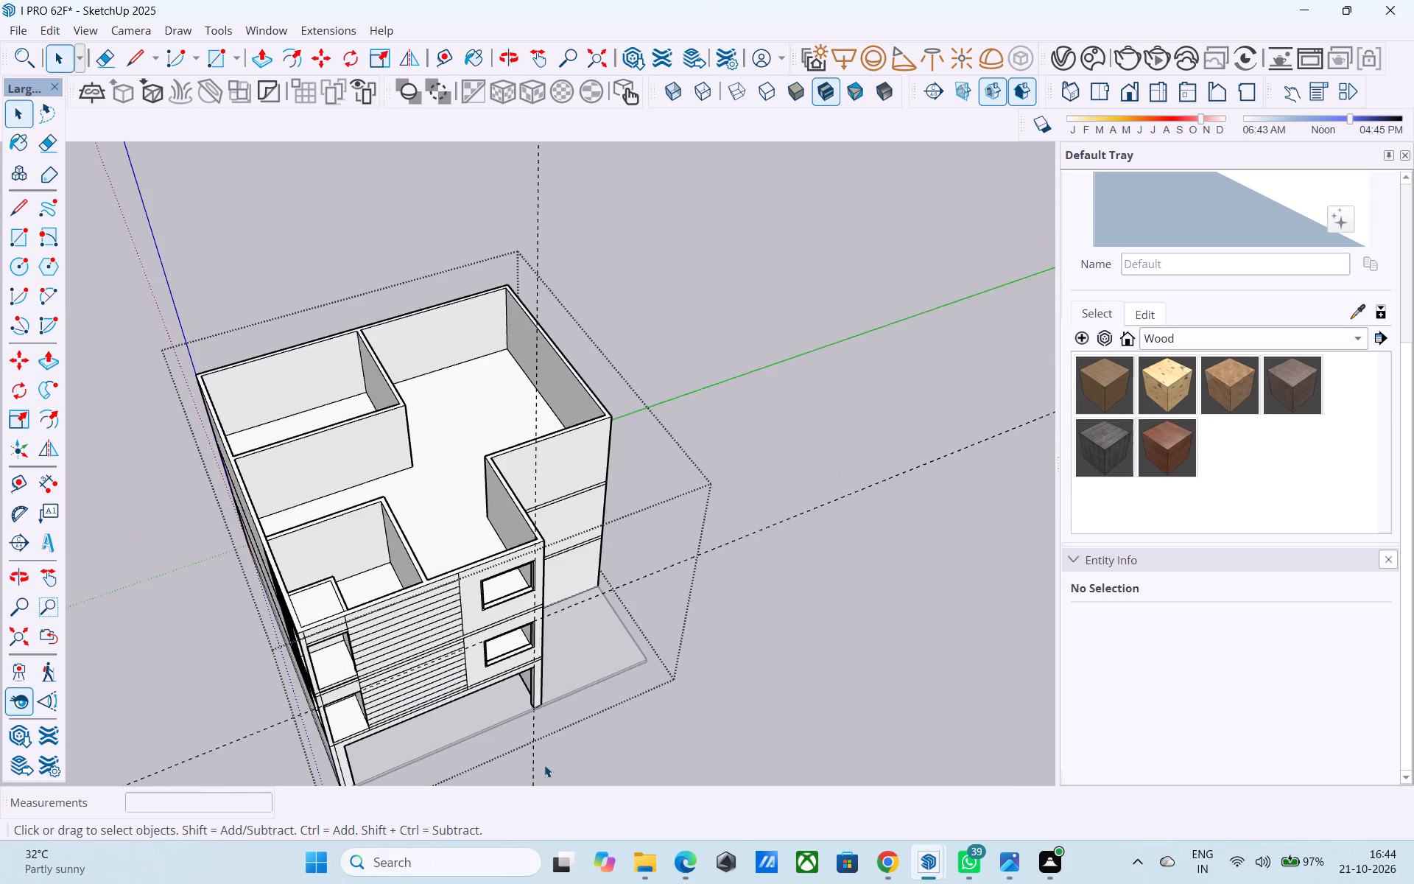
middle_click_drag(552, 762, 641, 651)
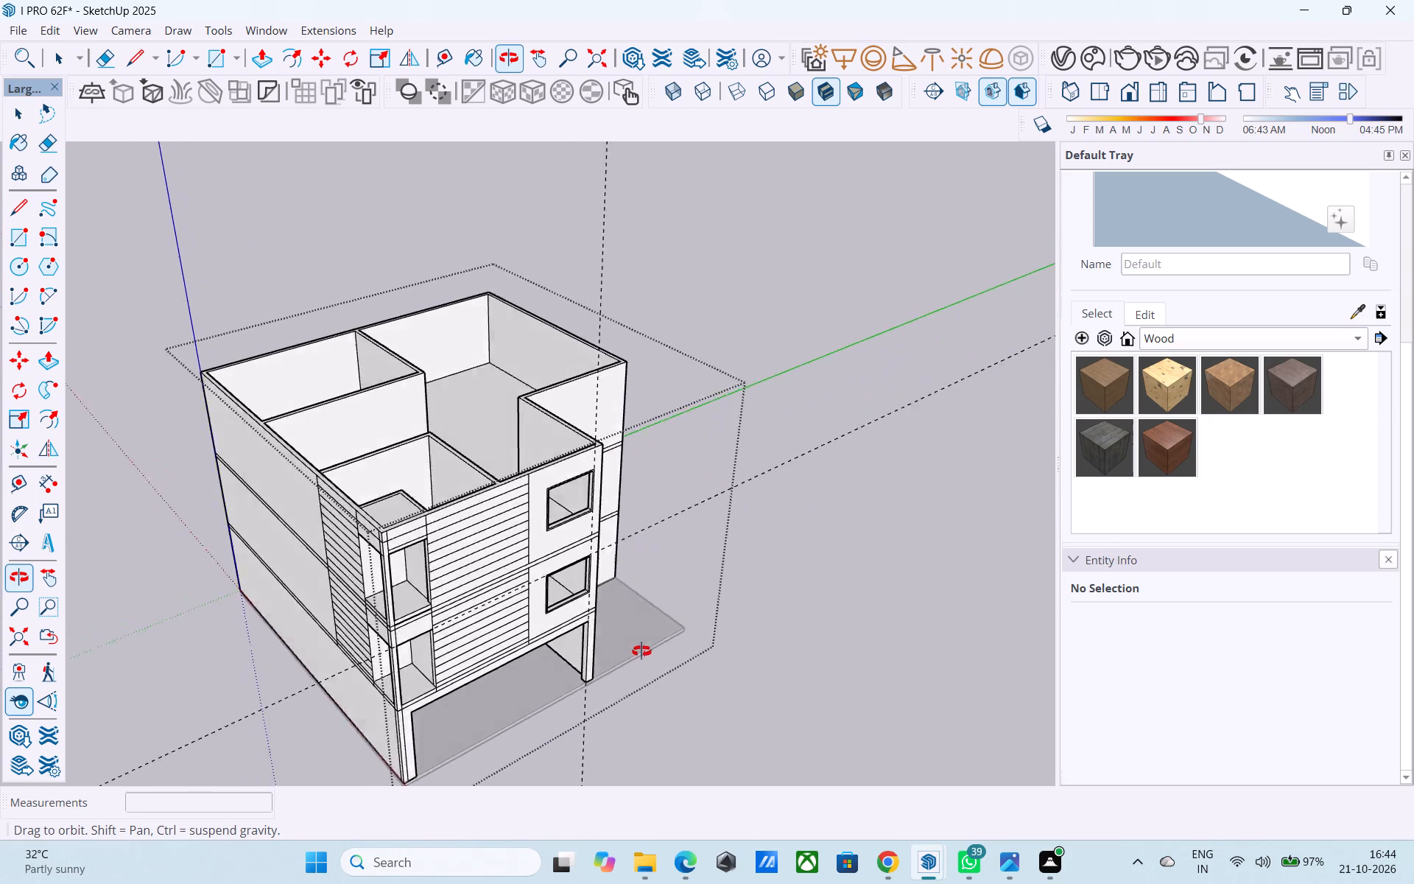
middle_click_drag(641, 651, 418, 613)
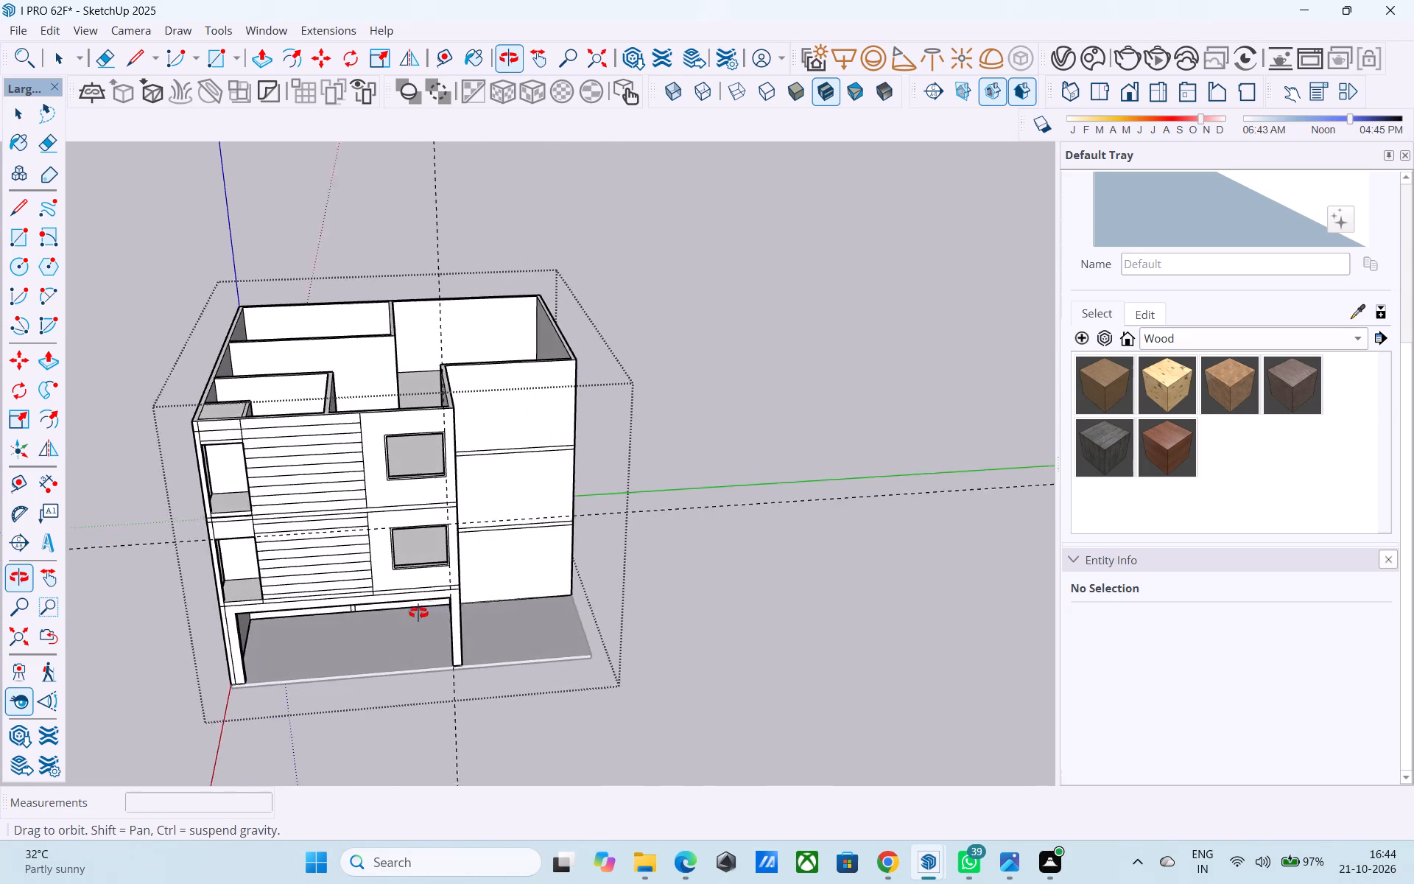
middle_click_drag(418, 613, 620, 494)
scroll(468, 305, "up", 6)
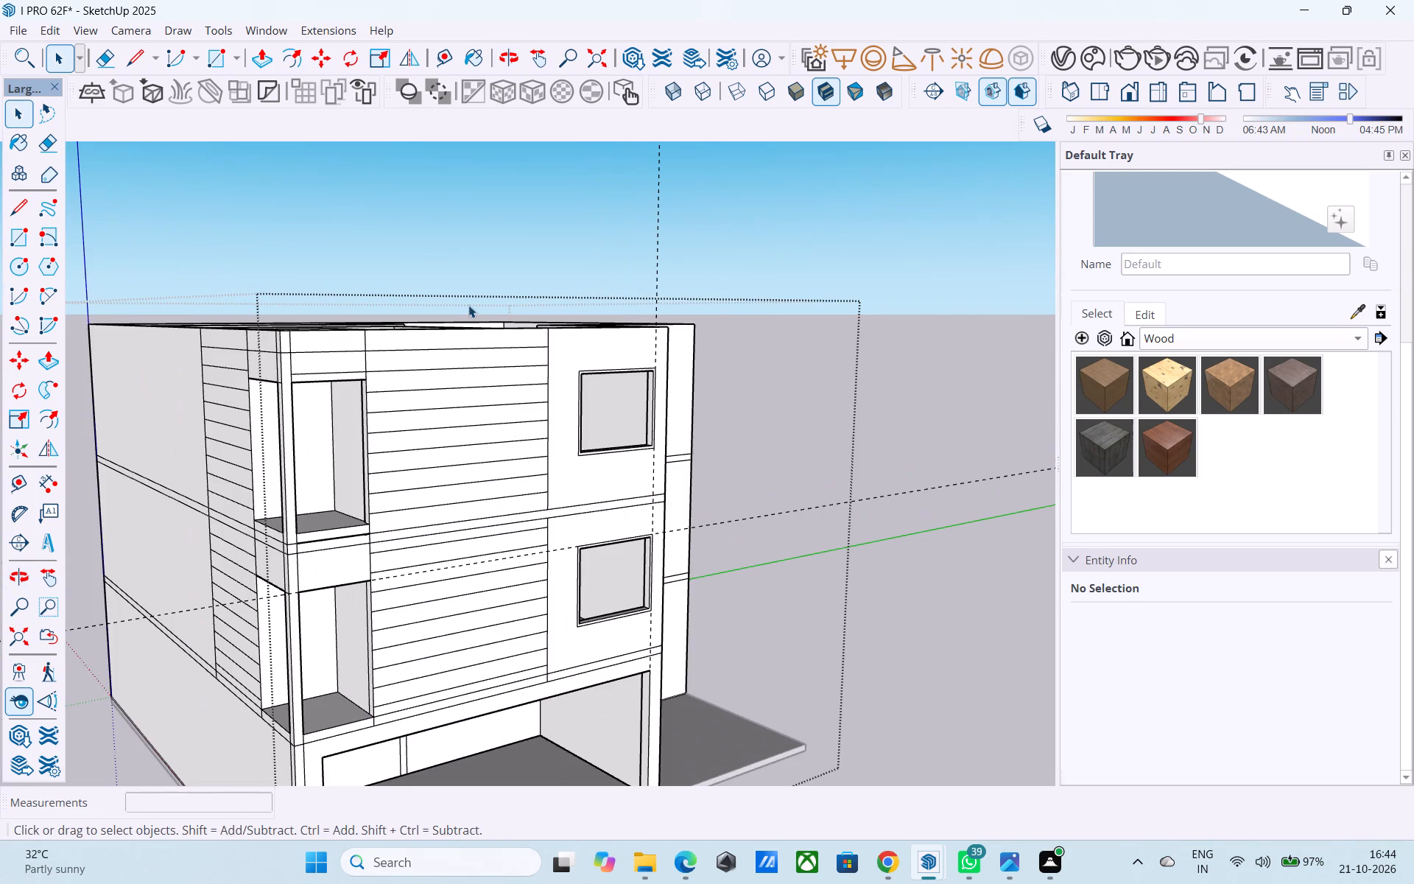
middle_click_drag(455, 352, 472, 329)
scroll(377, 331, "up", 5)
middle_click_drag(373, 336, 312, 490)
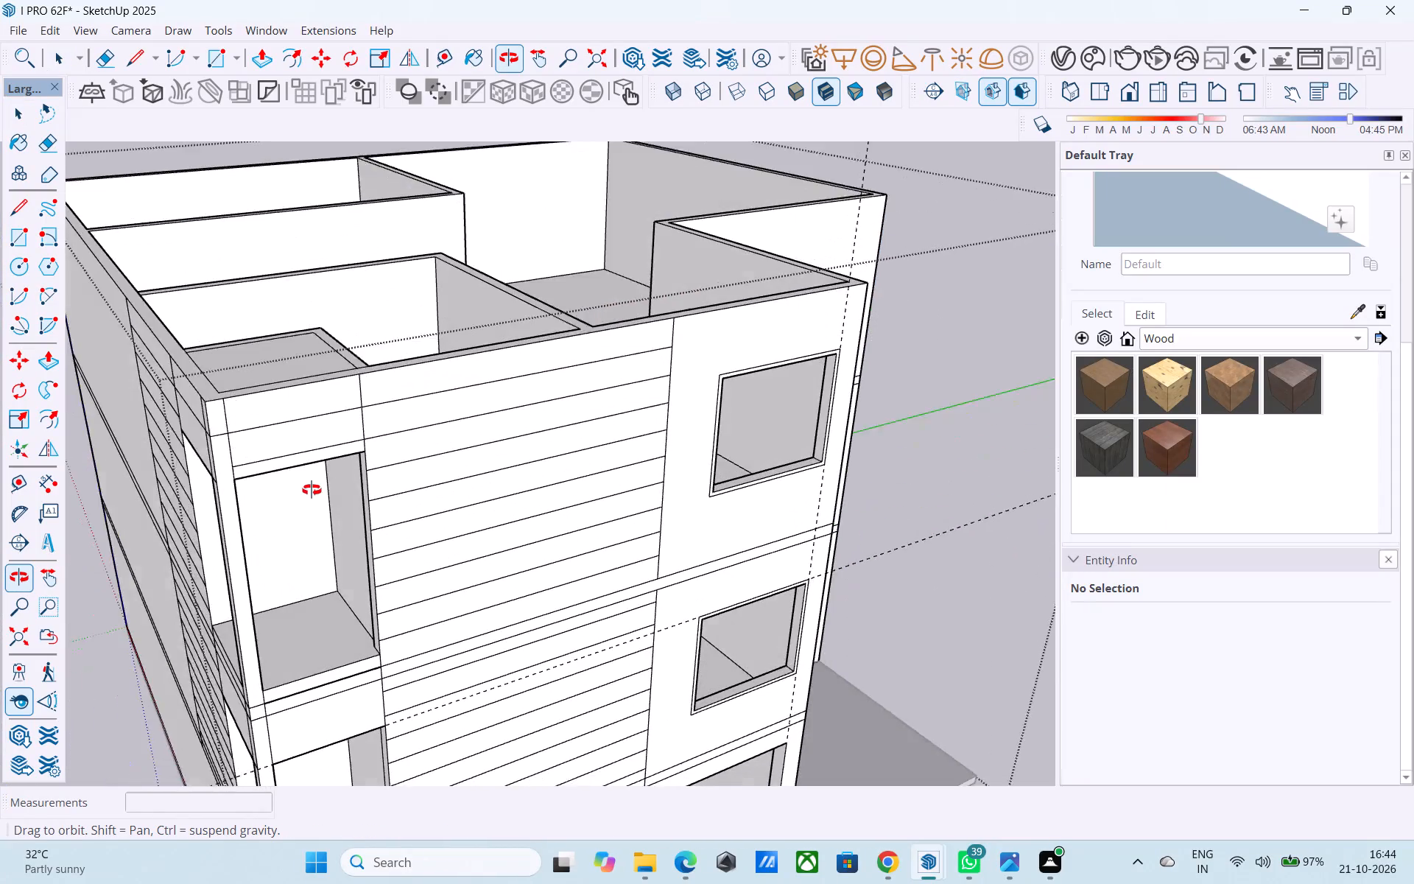
Pull the continuous top face of the top-floor walls up by 6".
middle_click_drag(312, 490, 353, 552)
left_click(225, 480)
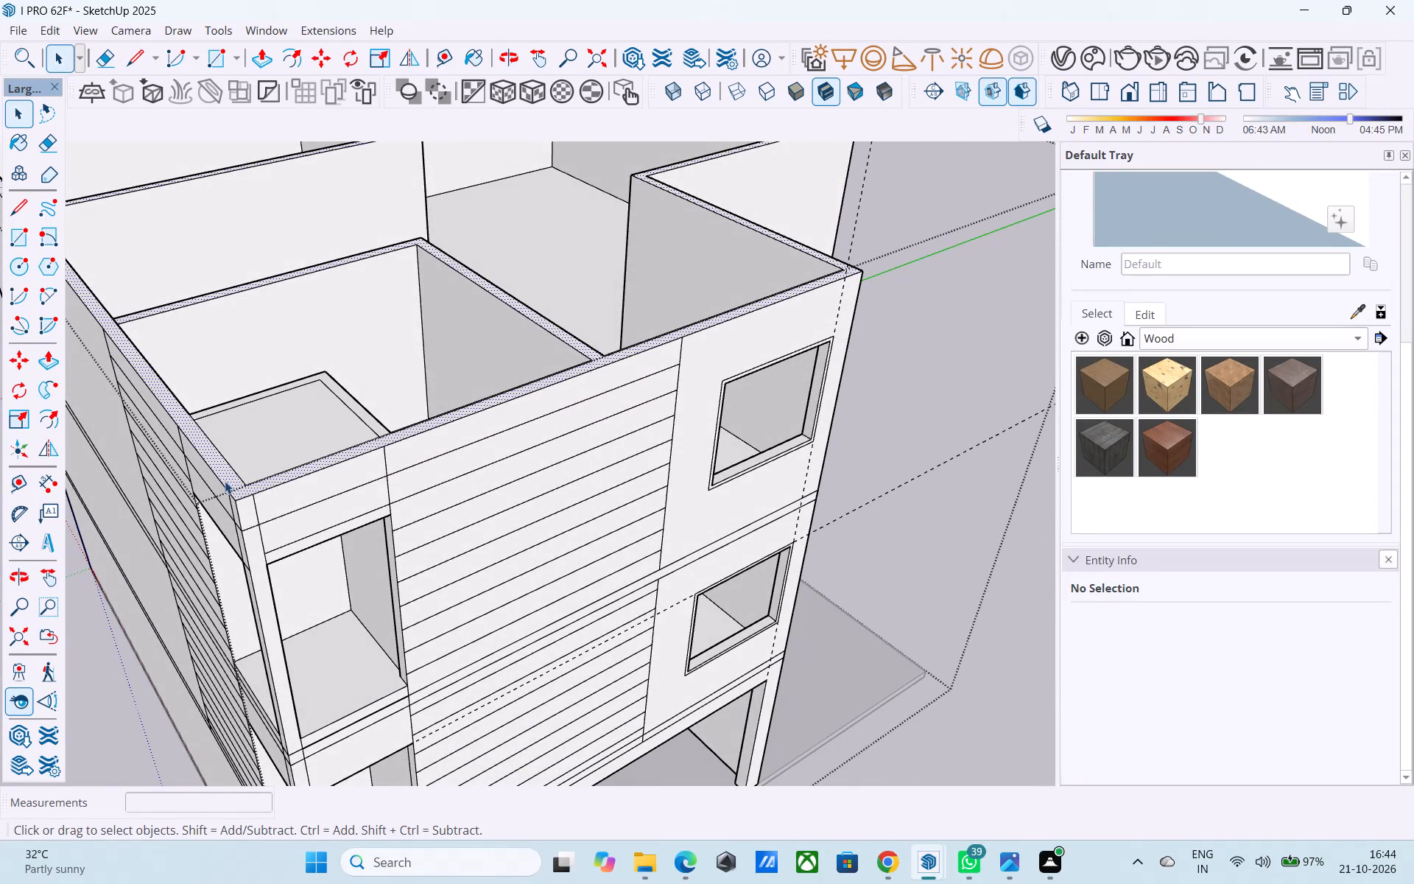
scroll(225, 481, "up", 3)
key("p")
left_click(225, 480)
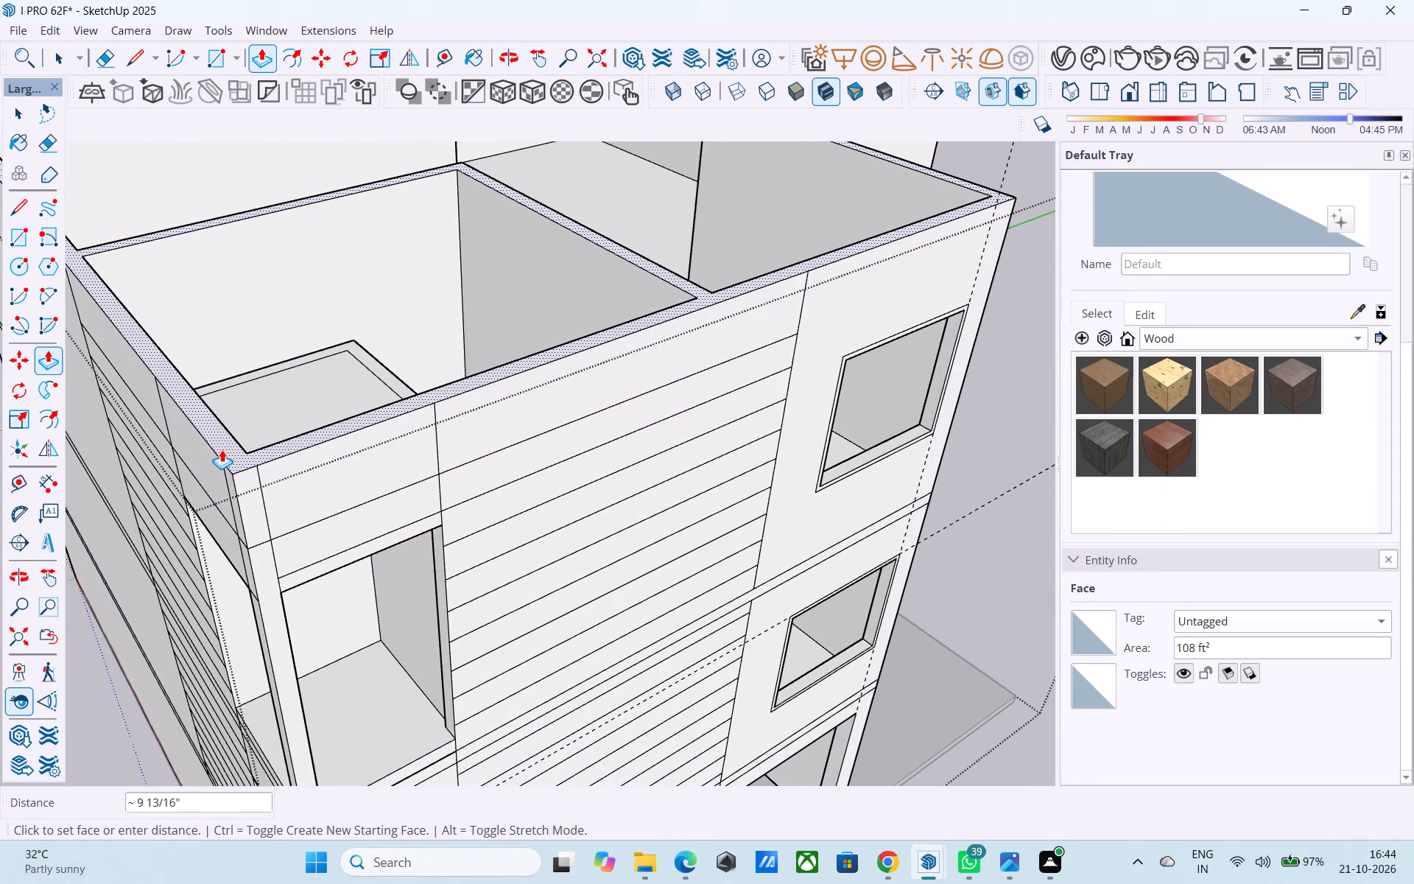
type("10")
key("BackSpace")
key("BackSpace")
key("6")
key("shift+quotedbl")
key("Return")
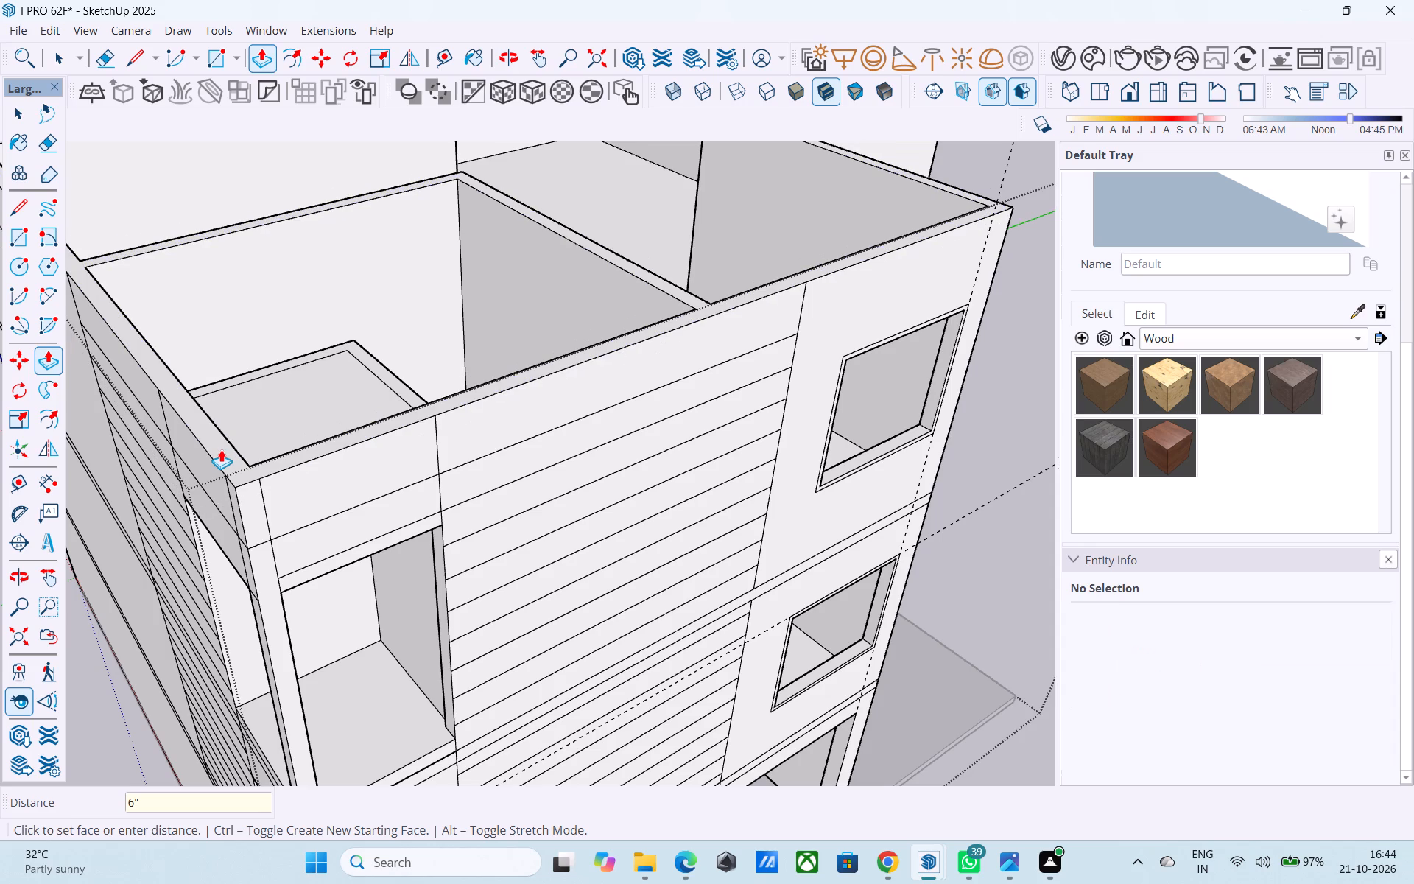
Mark 6" down the balcony corner's edge and draw a horizontal line from there across the front facade, parallel to the wall top.
key("p")
key("l")
scroll(219, 497, "up", 4)
left_click(245, 484)
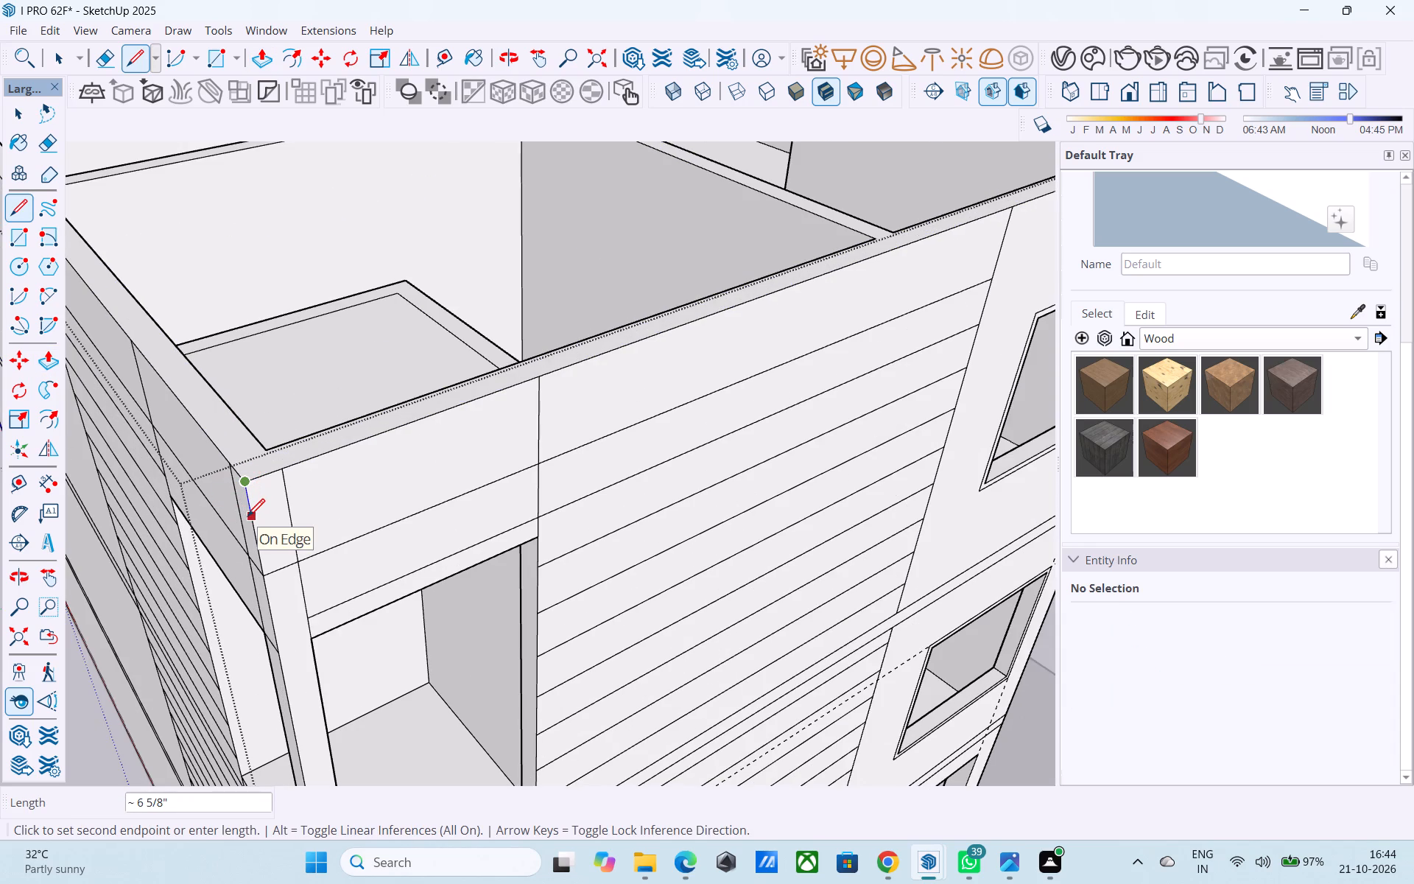
type("6\"")
key("Return")
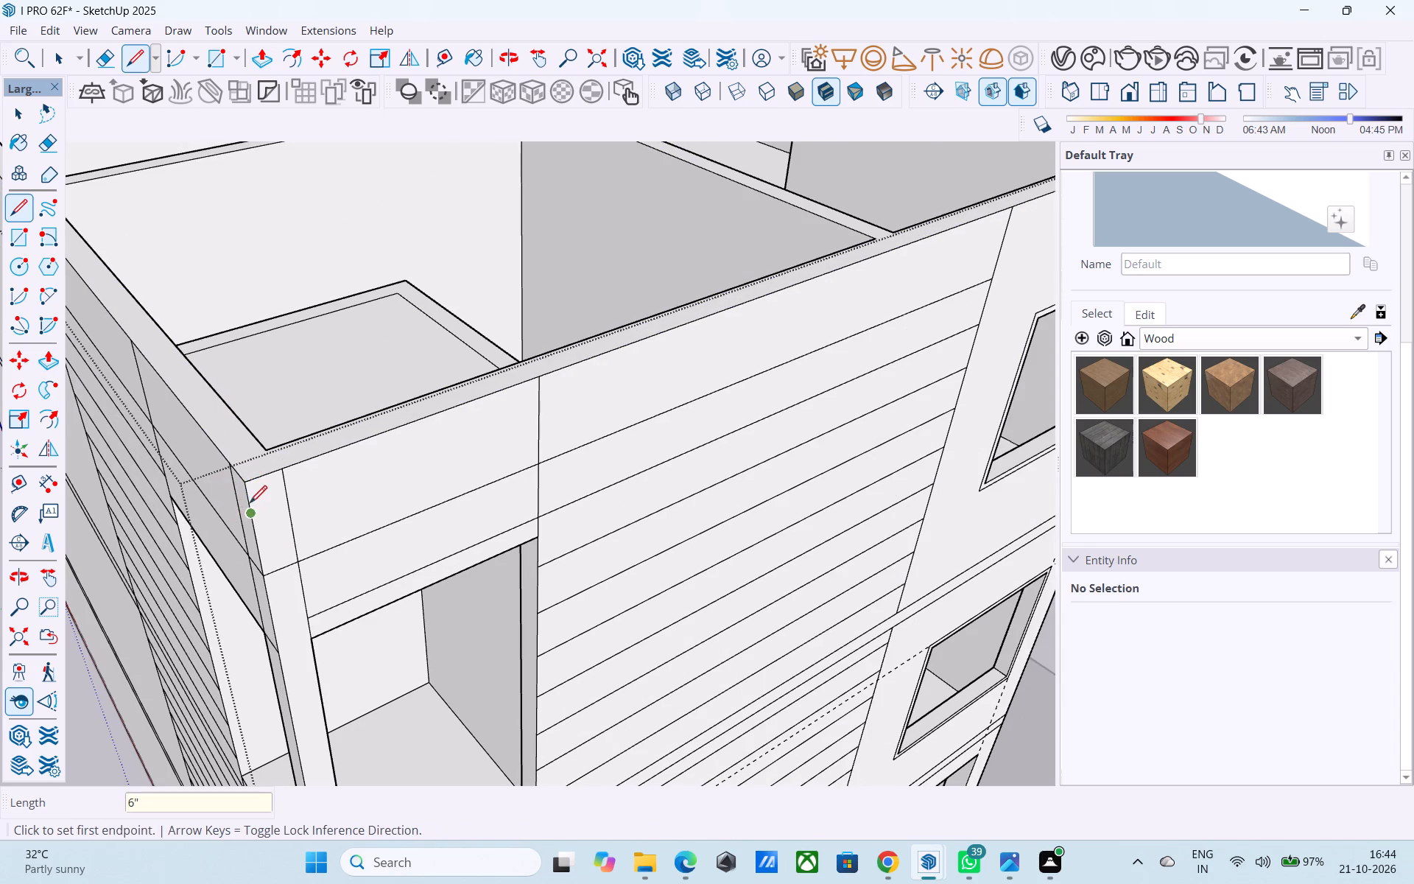
left_click(250, 487)
left_click(247, 521)
left_click(250, 521)
scroll(249, 522, "down", 4)
scroll(635, 386, "down", 6)
scroll(763, 301, "up", 7)
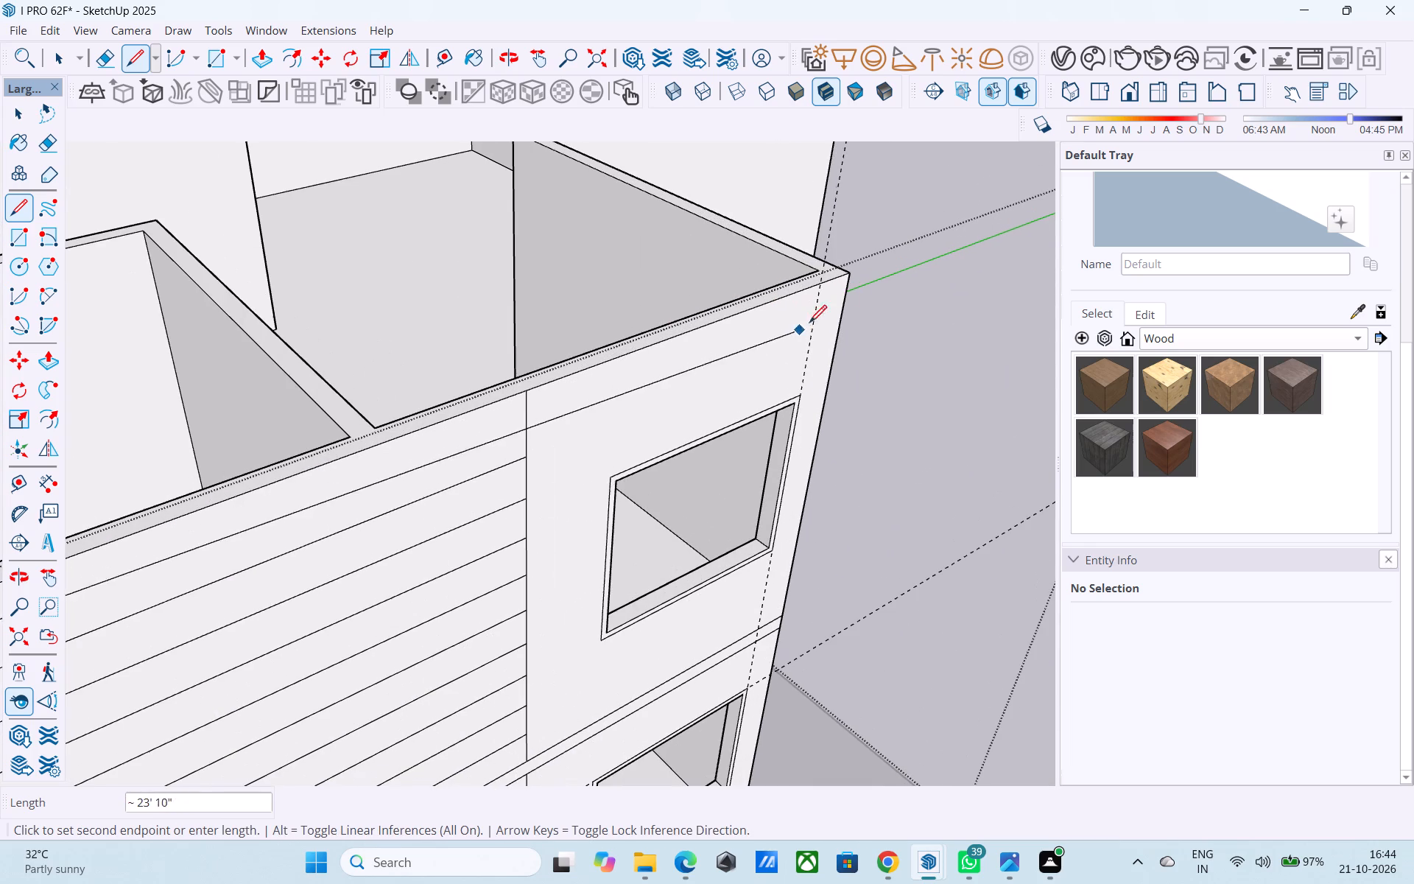
left_click(851, 288)
Continue the line 6" below the wall top along the side wall with the corner balconies to its rear corner.
scroll(857, 284, "down", 4)
scroll(857, 284, "up", 1)
scroll(857, 284, "down", 6)
middle_click_drag(437, 458, 569, 441)
scroll(685, 379, "up", 14)
left_click(784, 331)
scroll(799, 370, "down", 4)
scroll(803, 391, "up", 2)
scroll(803, 393, "down", 5)
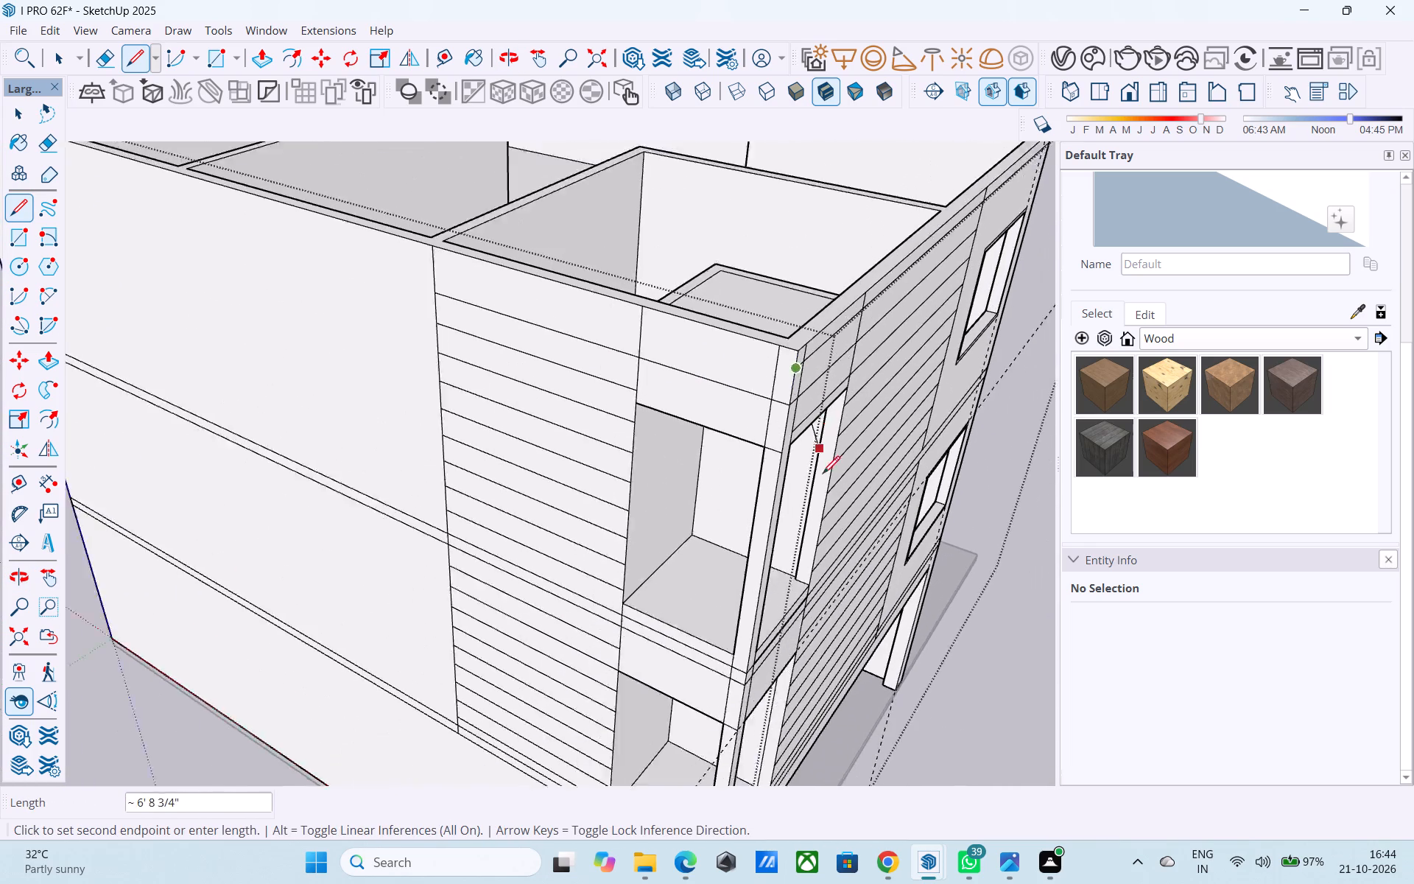
scroll(823, 475, "down", 5)
scroll(823, 480, "up", 1)
scroll(826, 483, "down", 1)
middle_click_drag(108, 172, 389, 222)
scroll(389, 360, "up", 1)
scroll(389, 362, "down", 1)
scroll(389, 362, "up", 7)
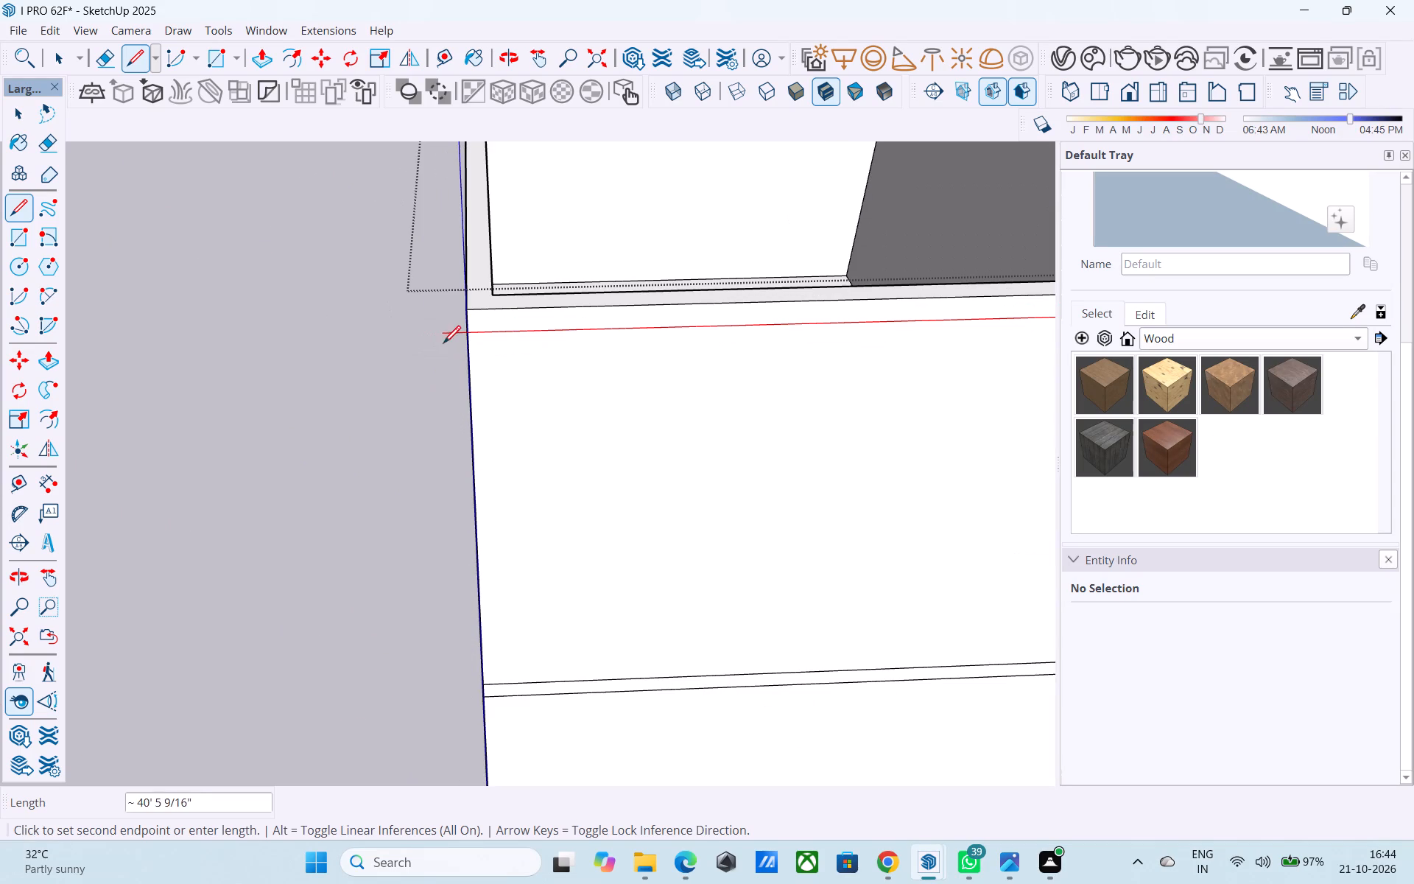
left_click(464, 337)
Continue the line 6" below the wall top across the full 40' rear wall.
middle_click_drag(384, 376, 1096, 300)
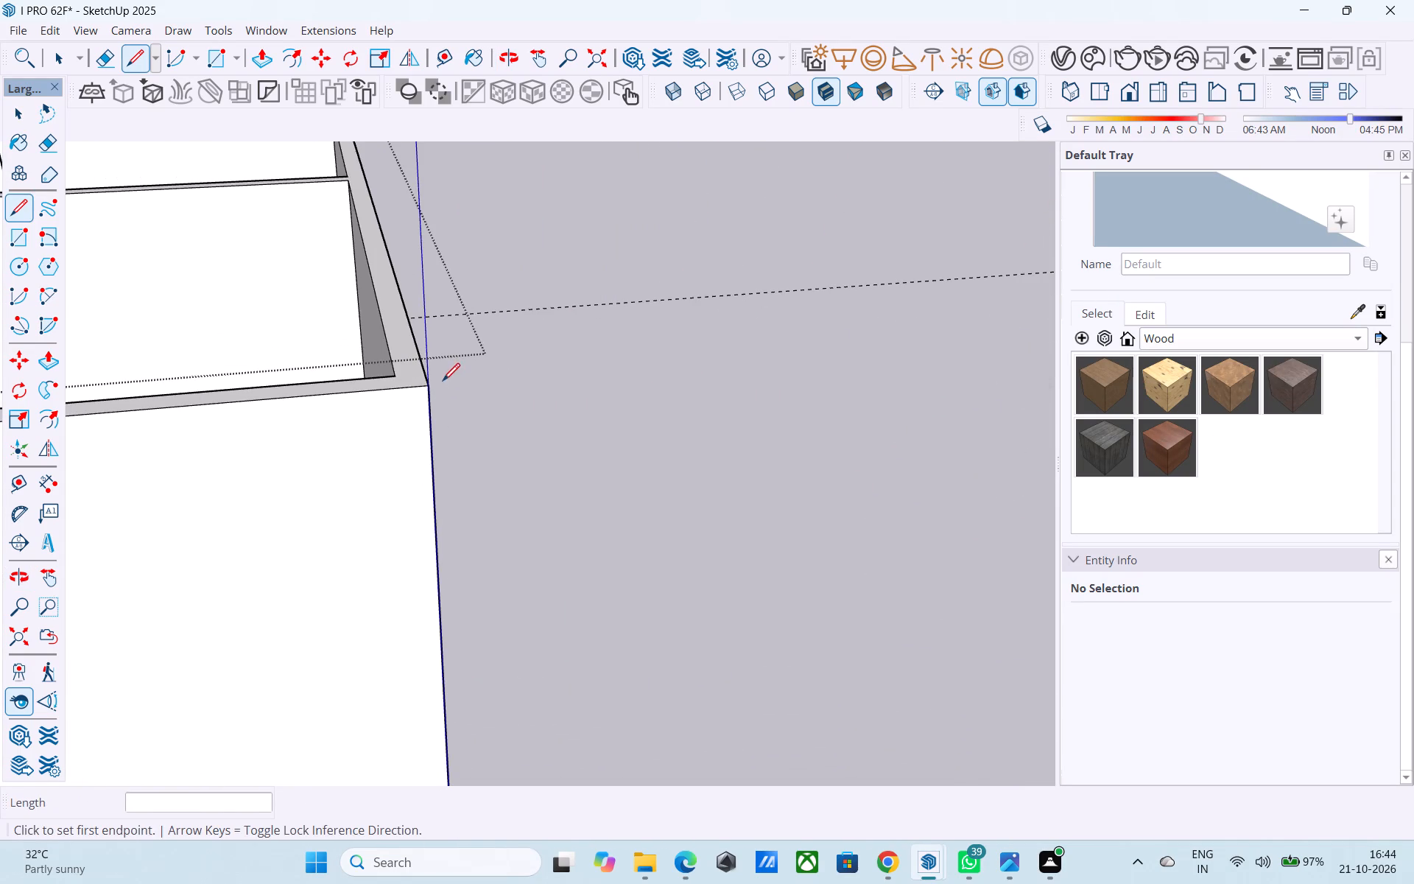
scroll(432, 401, "up", 1)
middle_click_drag(392, 397, 242, 357)
left_click(449, 402)
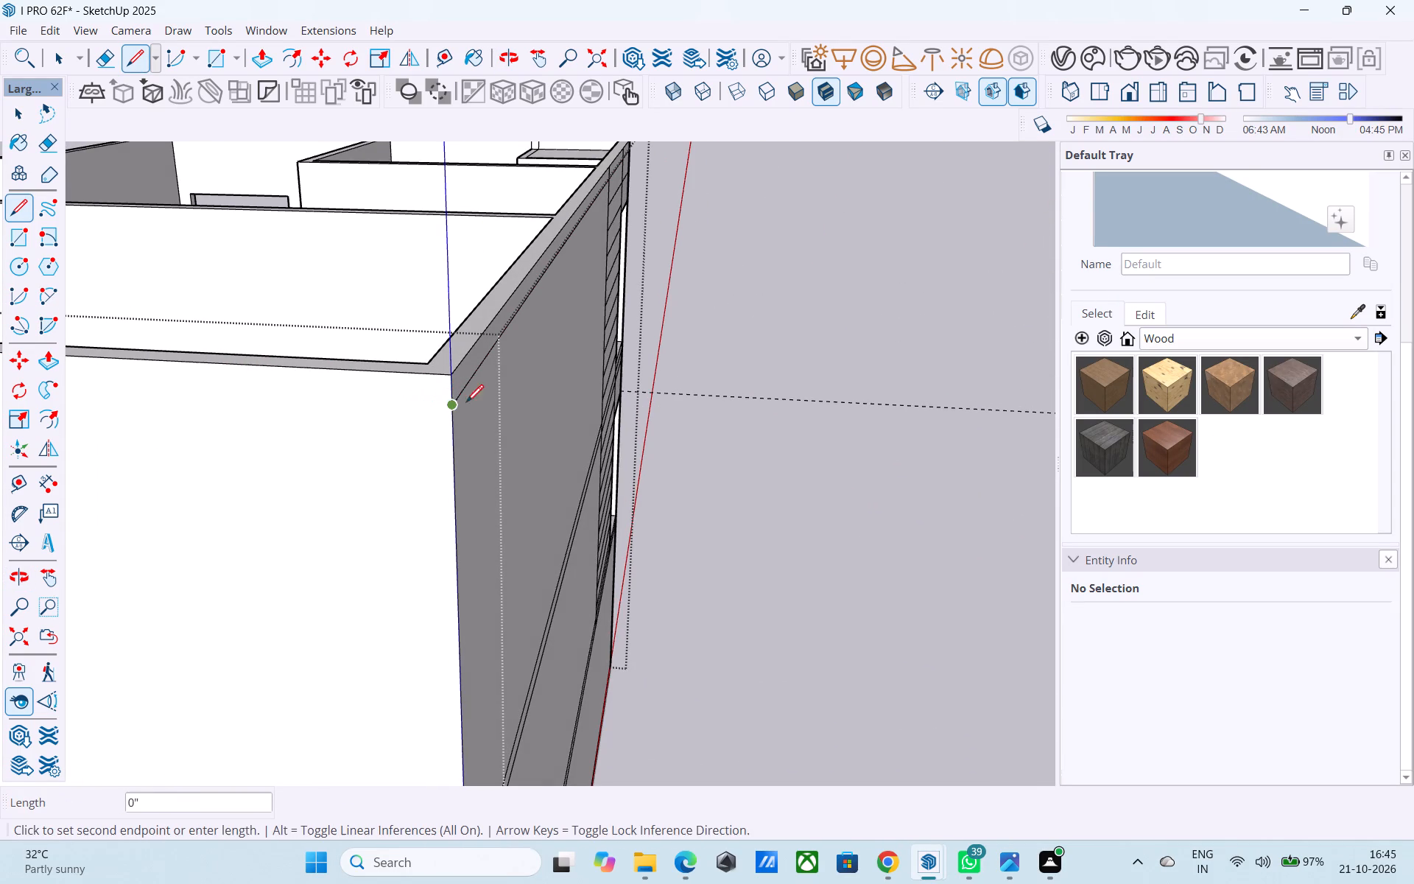
scroll(750, 403, "down", 6)
scroll(829, 418, "down", 5)
scroll(108, 385, "up", 10)
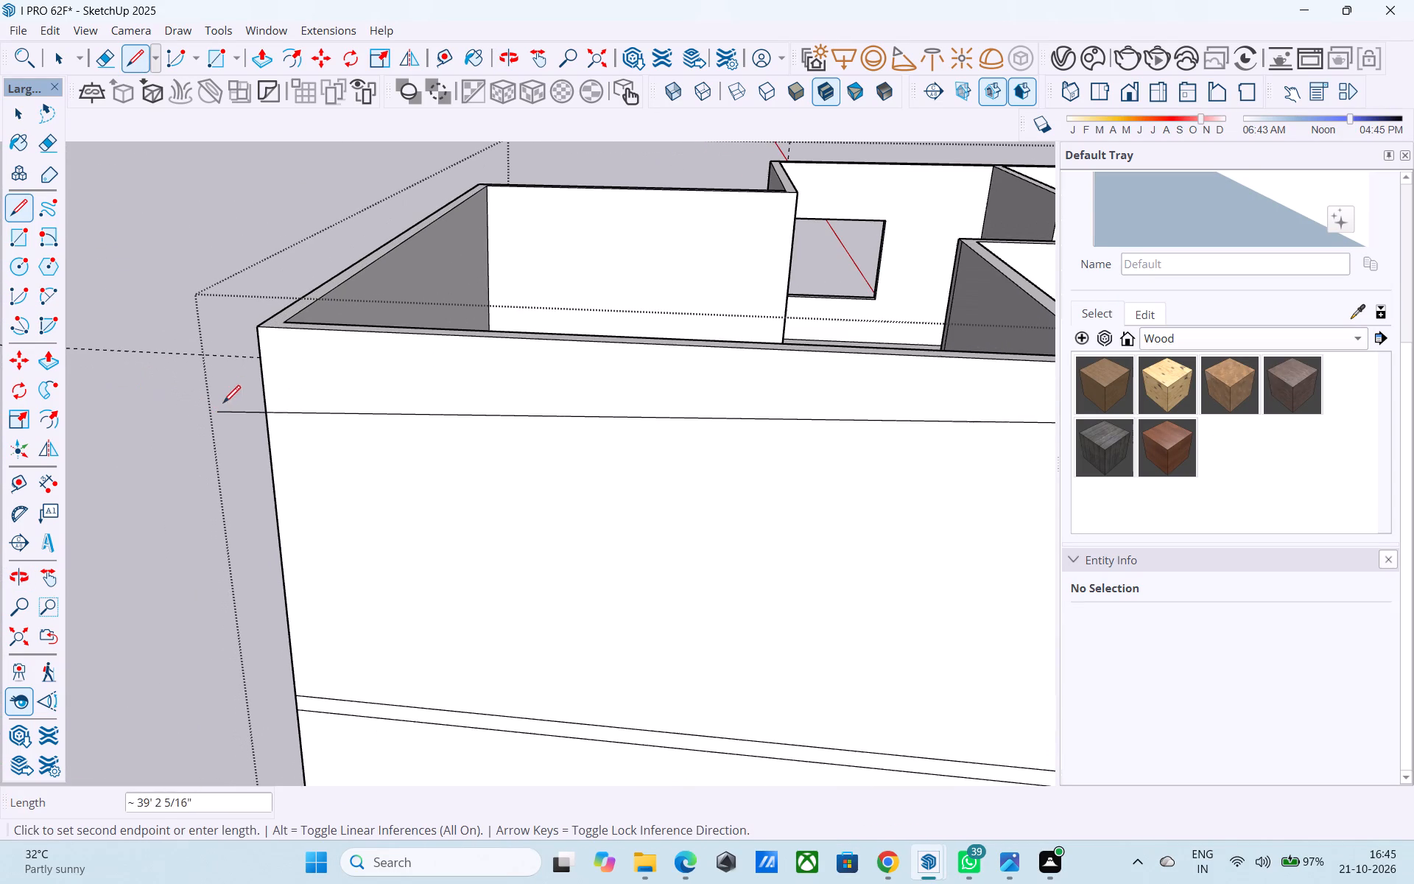
left_click(258, 346)
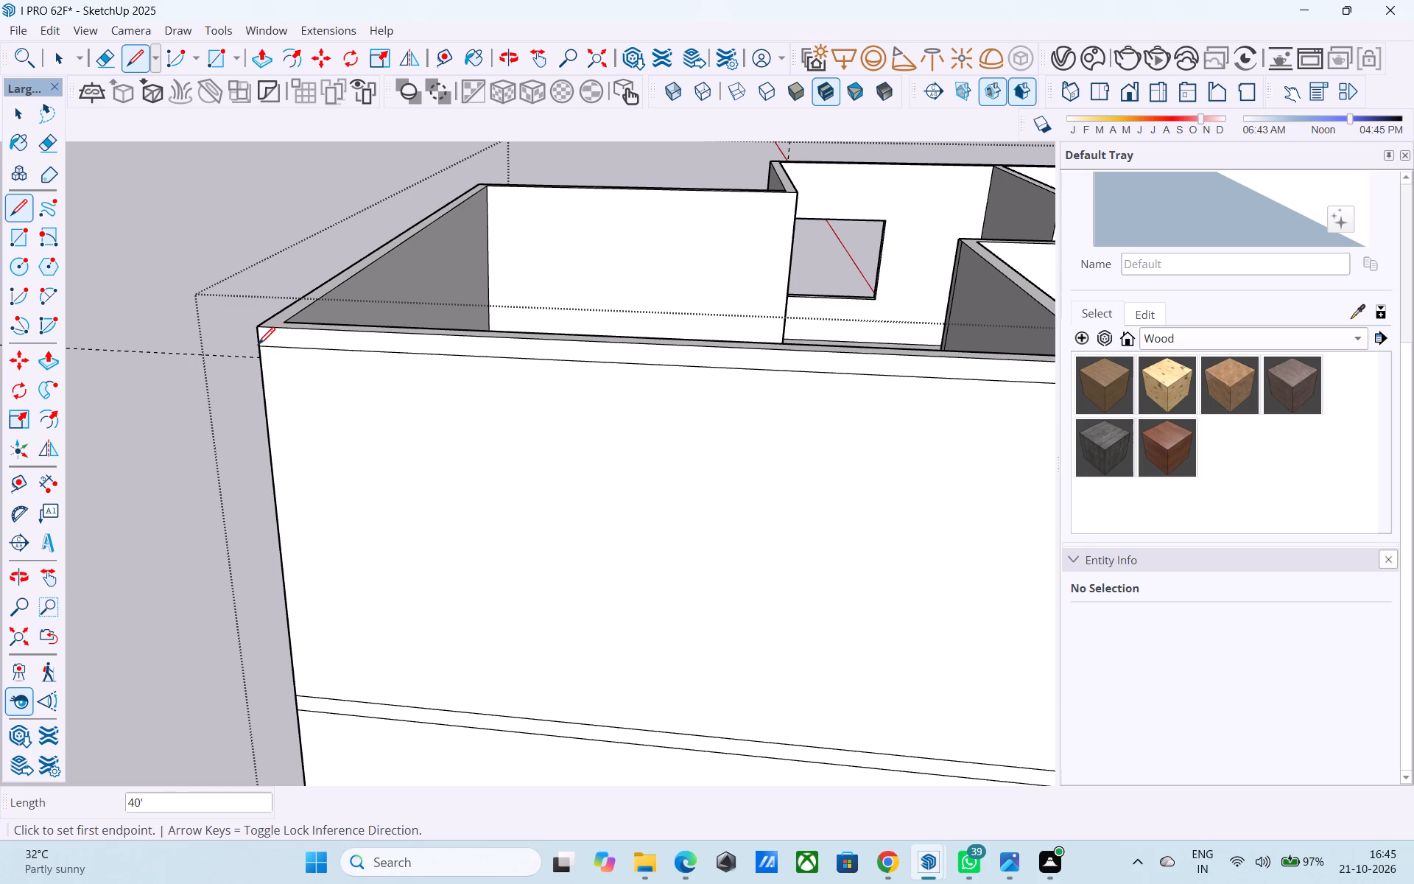
Continue the line 6" below the wall top along the 27' 3" side wall up to the recessed corner notch.
middle_click_drag(335, 364, 907, 435)
scroll(899, 407, "down", 7)
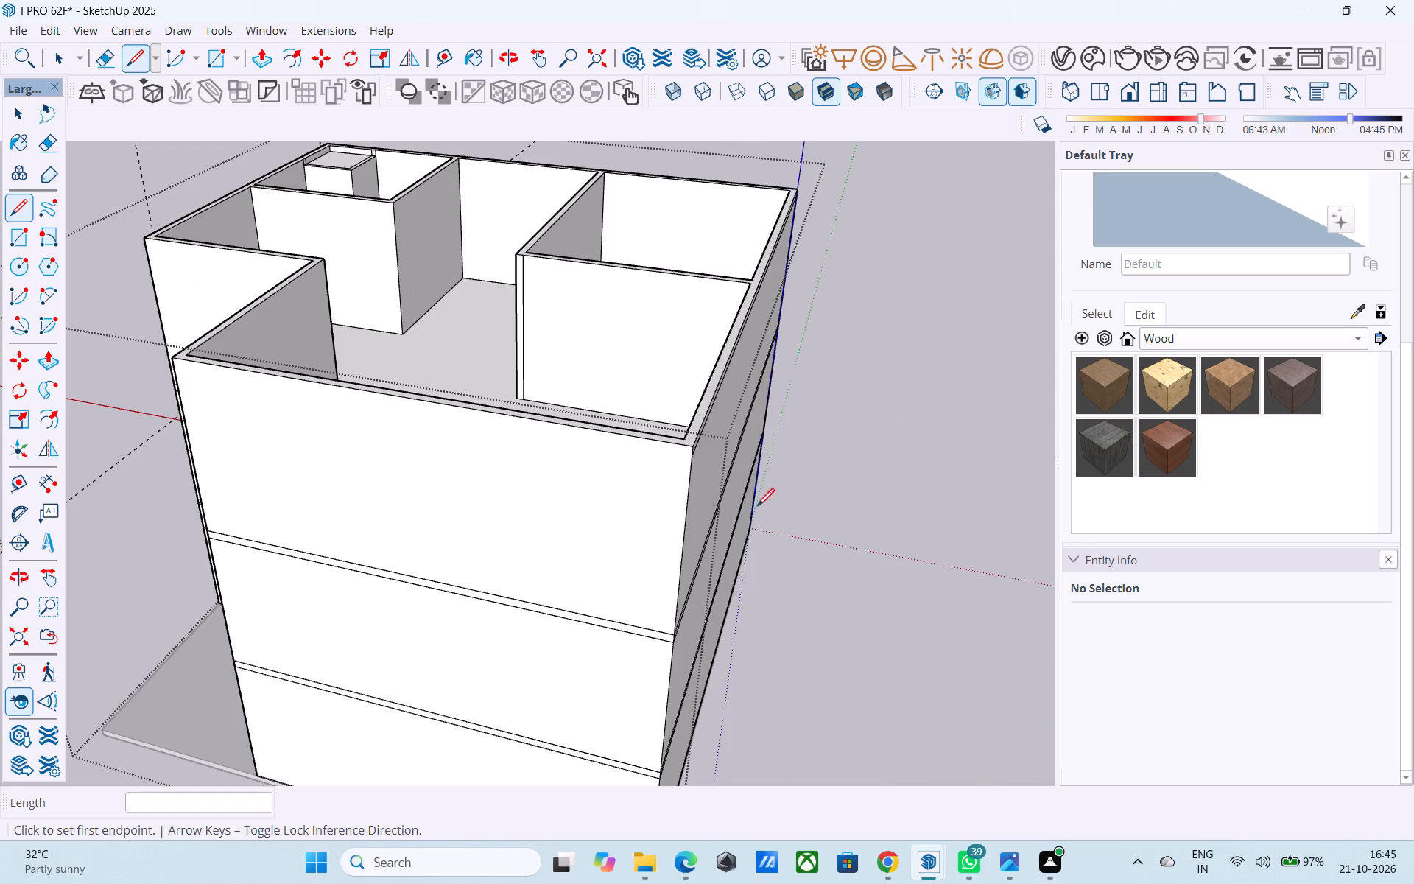
middle_click_drag(742, 497, 626, 449)
scroll(686, 470, "up", 1)
left_click(431, 337)
scroll(496, 369, "down", 2)
scroll(517, 387, "up", 1)
scroll(530, 397, "down", 3)
middle_click_drag(161, 354, 594, 360)
scroll(594, 360, "up", 10)
left_click(527, 341)
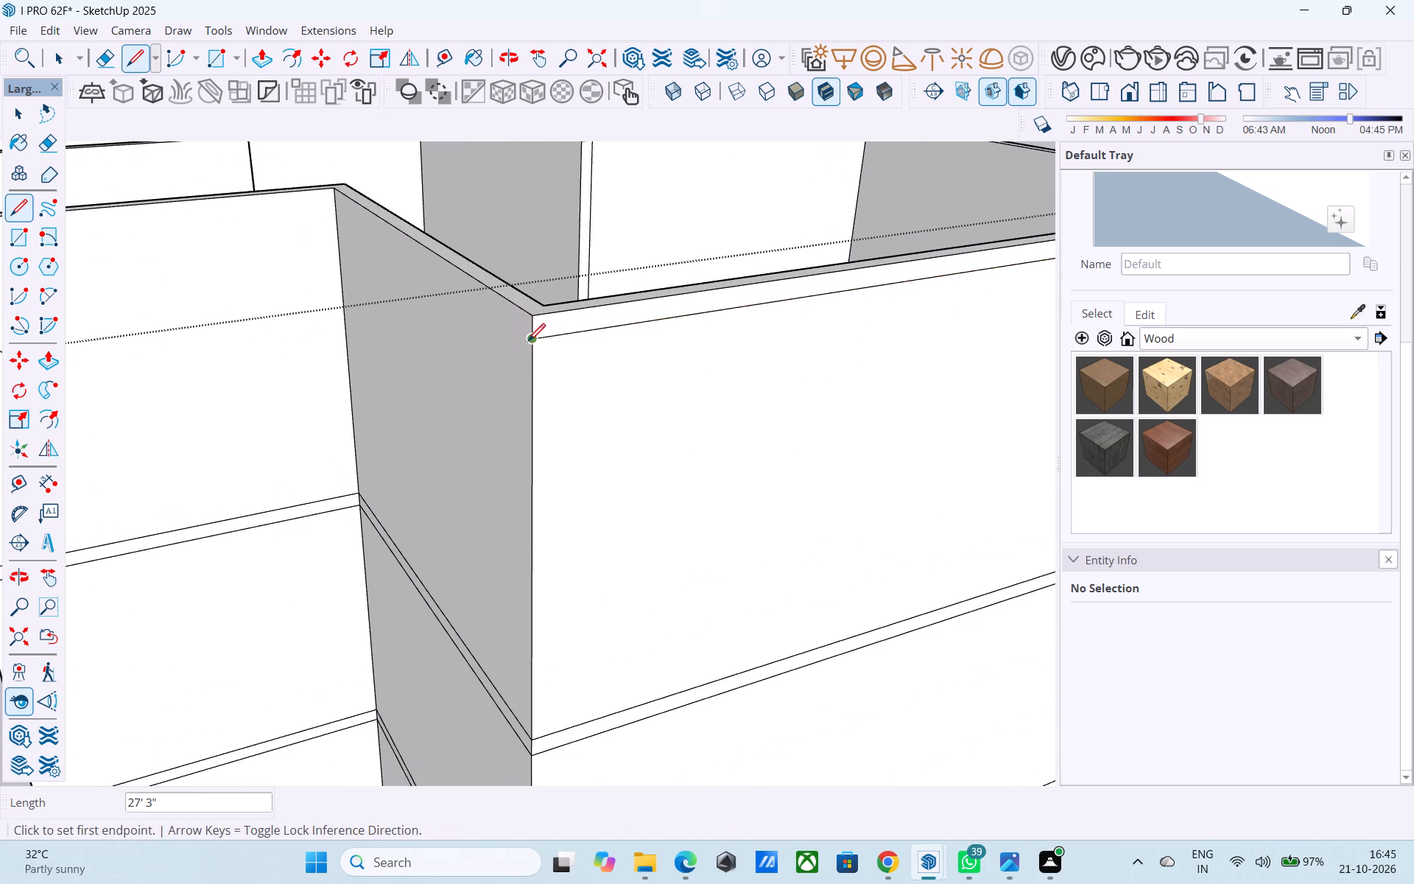
Close the line around the recessed notch by drawing its 14' 9" and 12' 9" segments to the front facade's corner.
left_click(528, 343)
left_click(528, 345)
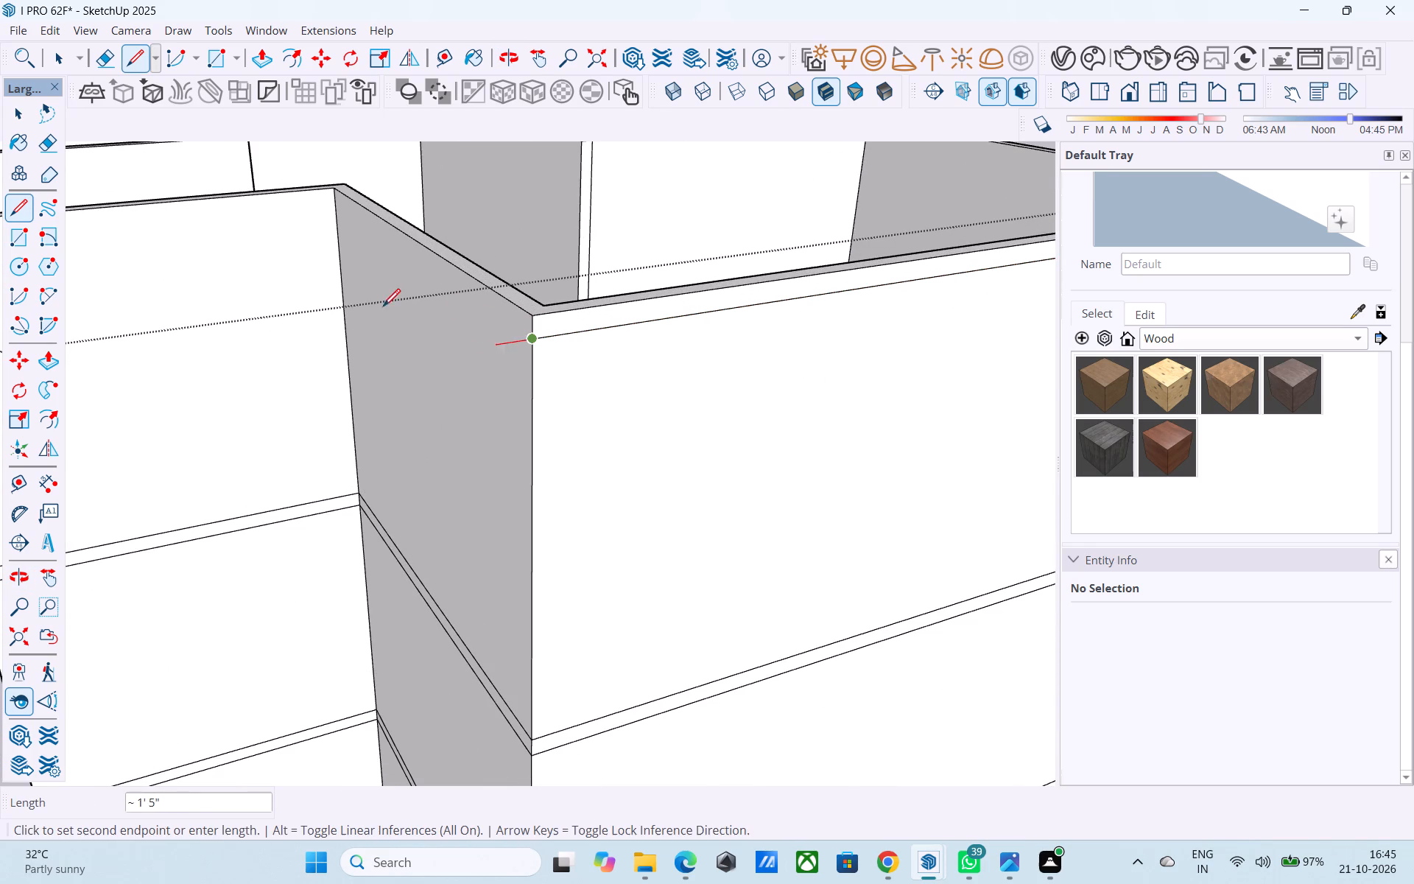
left_click(334, 203)
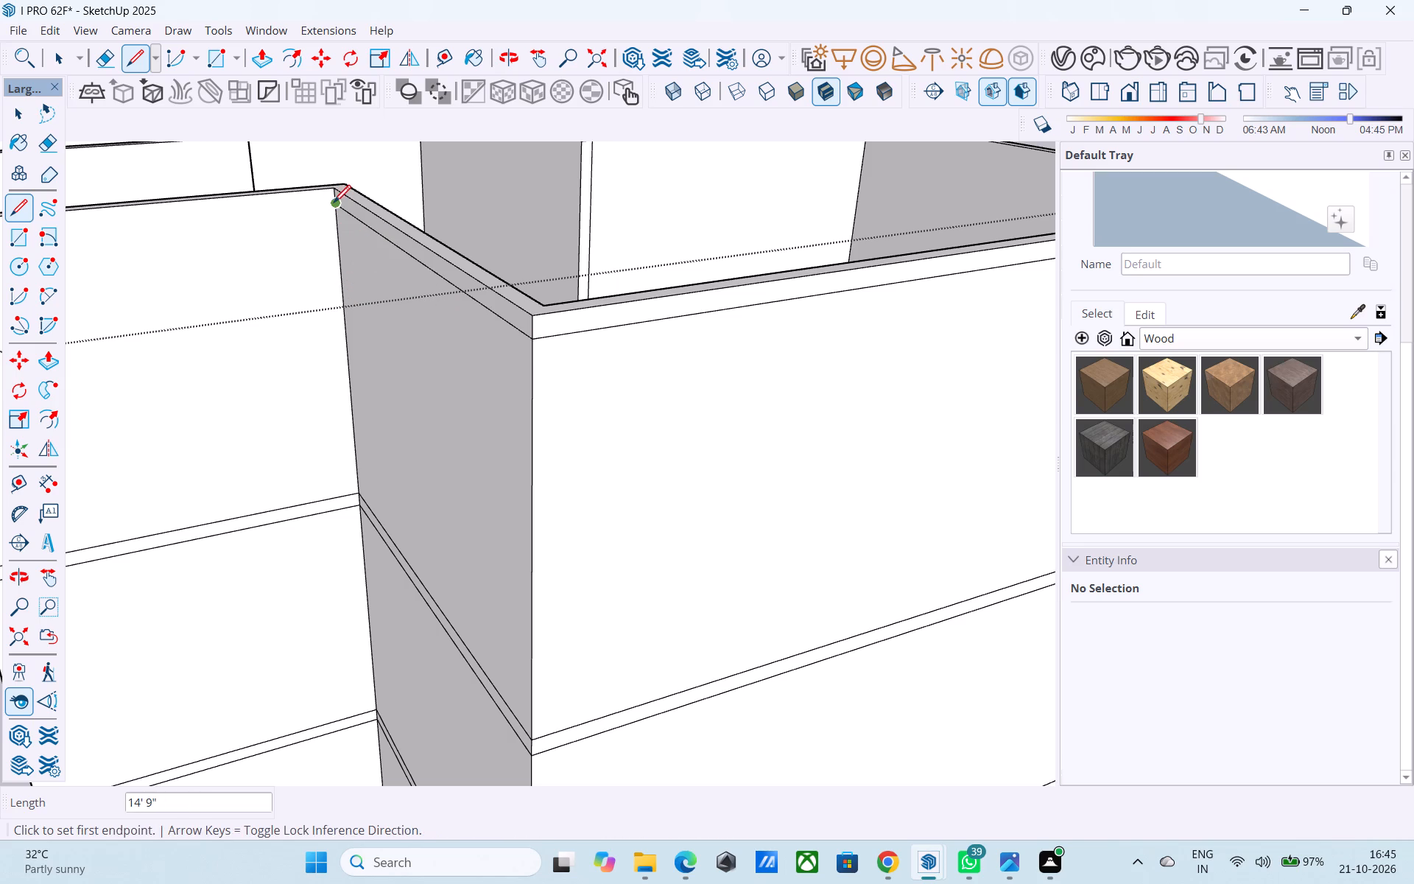
left_click(334, 204)
scroll(334, 206, "down", 6)
middle_click_drag(192, 242, 412, 244)
scroll(332, 262, "up", 2)
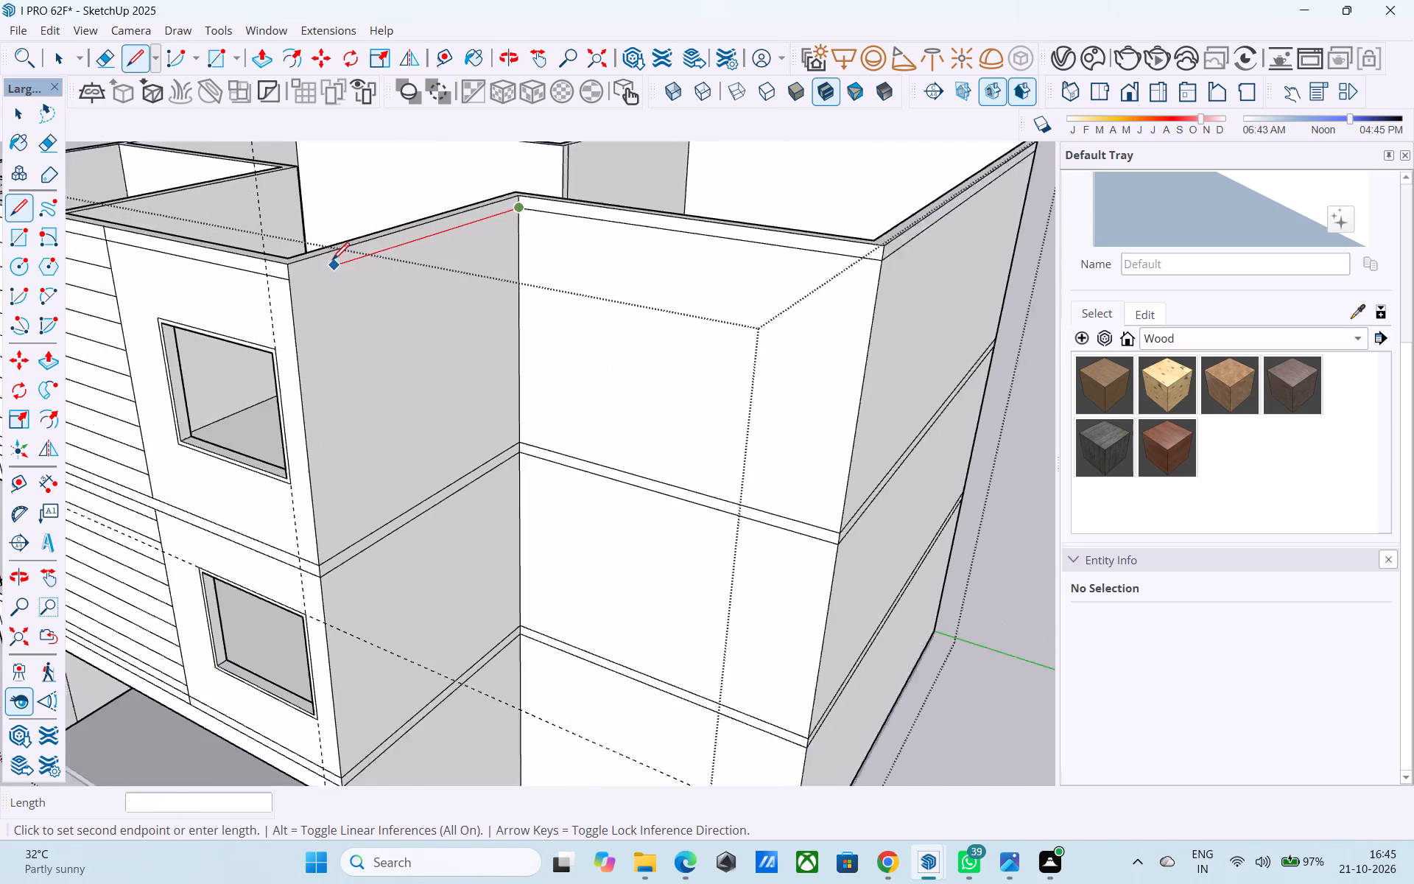
scroll(332, 262, "up", 2)
left_click(288, 278)
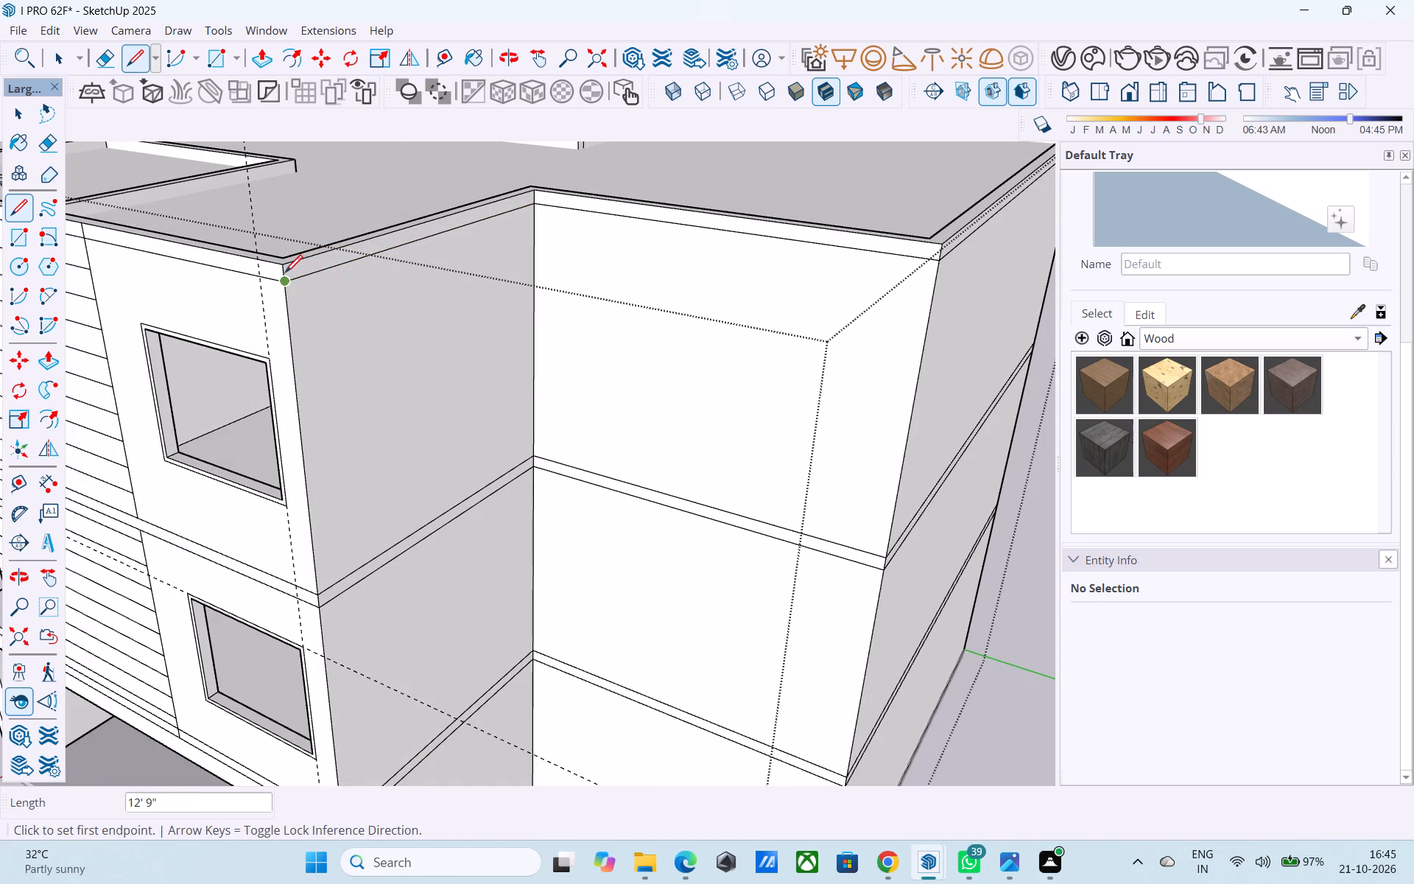
Delete the horizontal face that covers the top floor inside the closed line loop.
scroll(284, 274, "down", 5)
key("space")
left_click(298, 225)
key("Delete")
Erase the vertical edge pieces crossing the 6" top band on the front facade, above the corner balcony and beside the window panel.
scroll(292, 231, "down", 4)
middle_click_drag(272, 394, 643, 325)
scroll(190, 169, "up", 4)
scroll(208, 246, "up", 4)
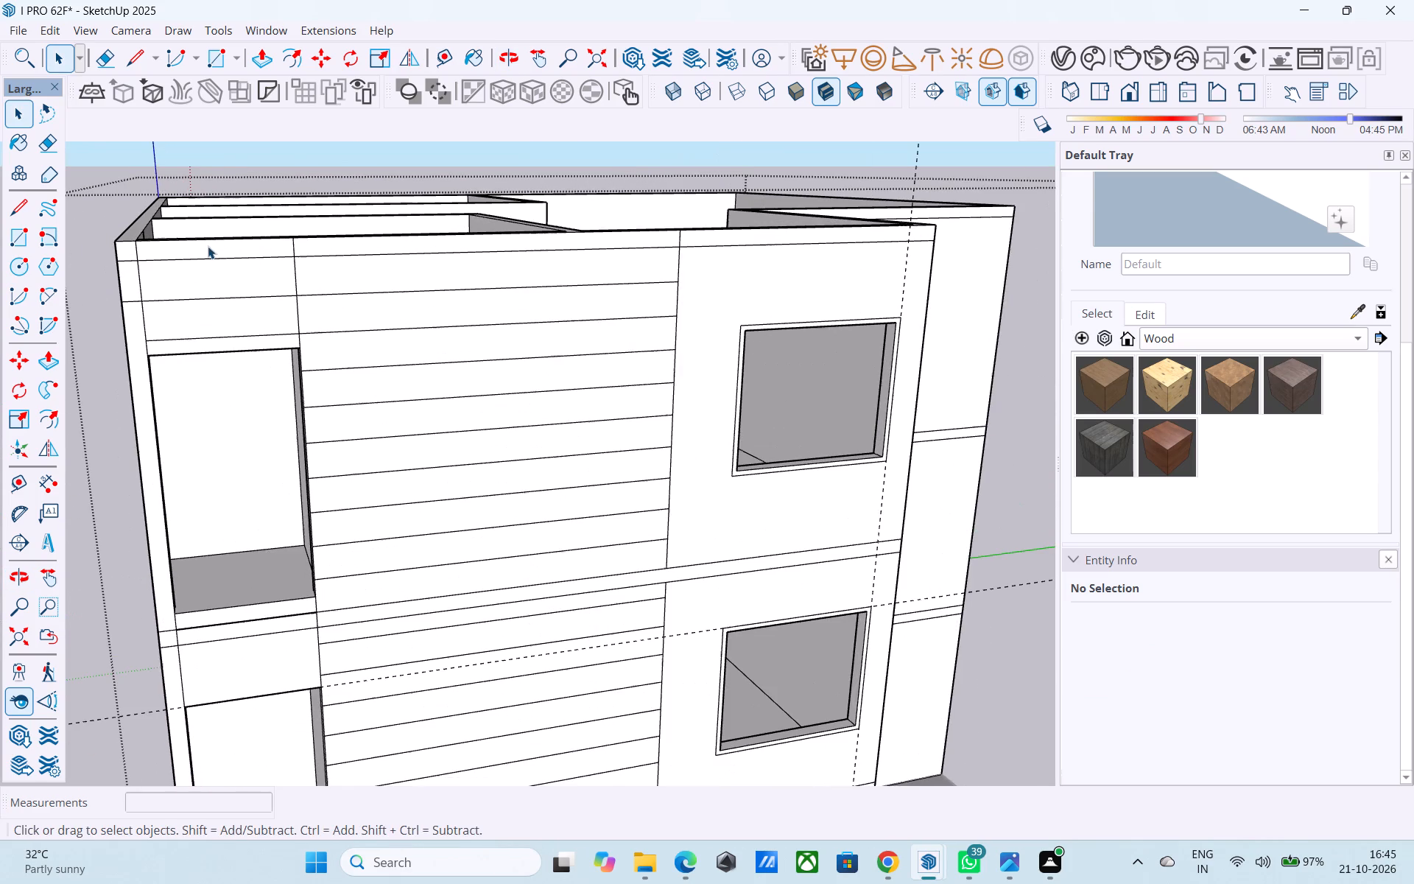
key("e")
scroll(116, 253, "up", 10)
left_click_drag(144, 257, 166, 247)
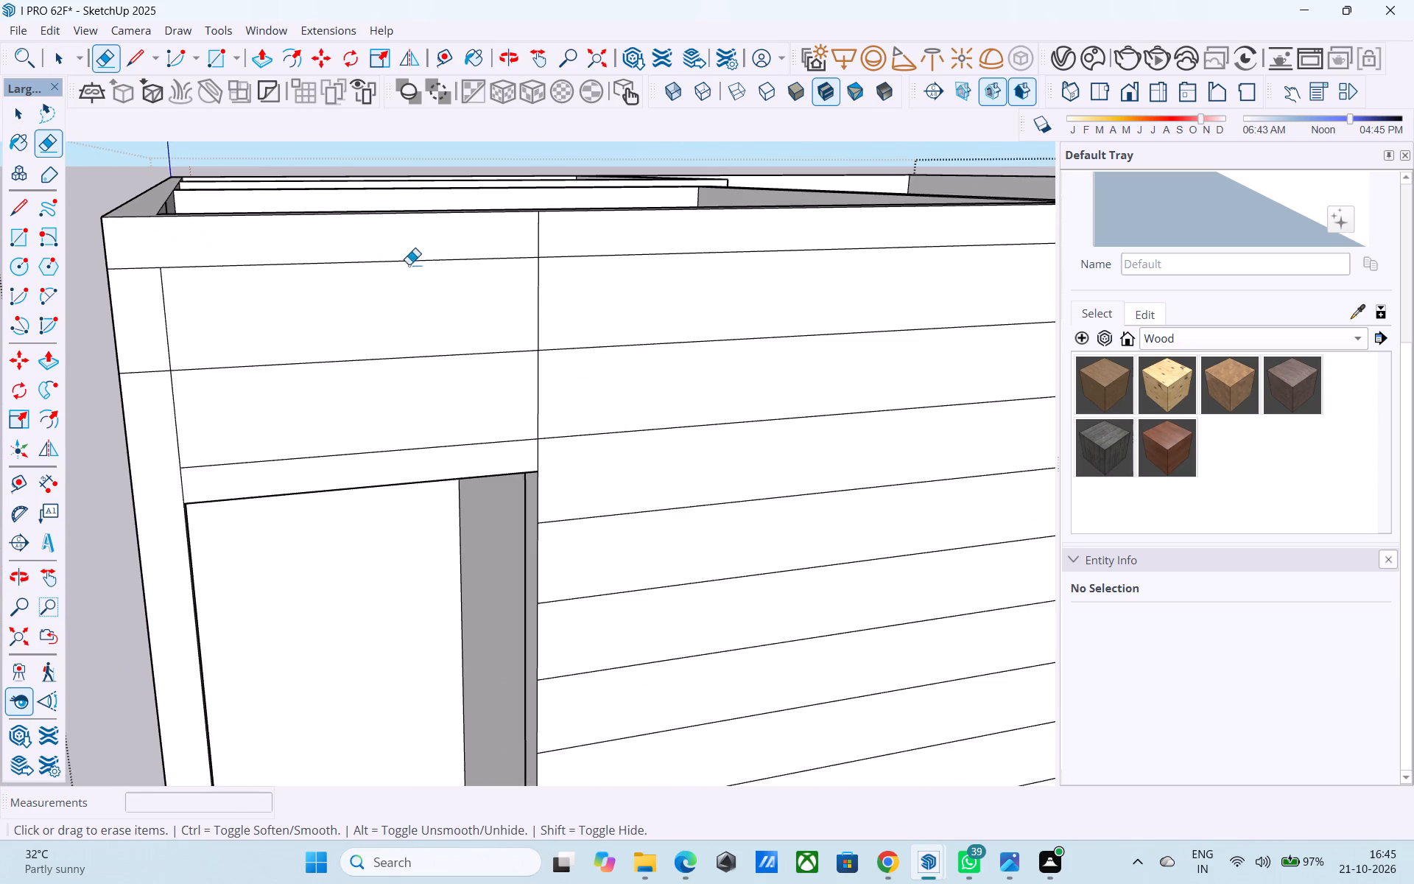
left_click_drag(500, 234, 549, 234)
scroll(381, 276, "down", 11)
middle_click_drag(298, 351, 404, 348)
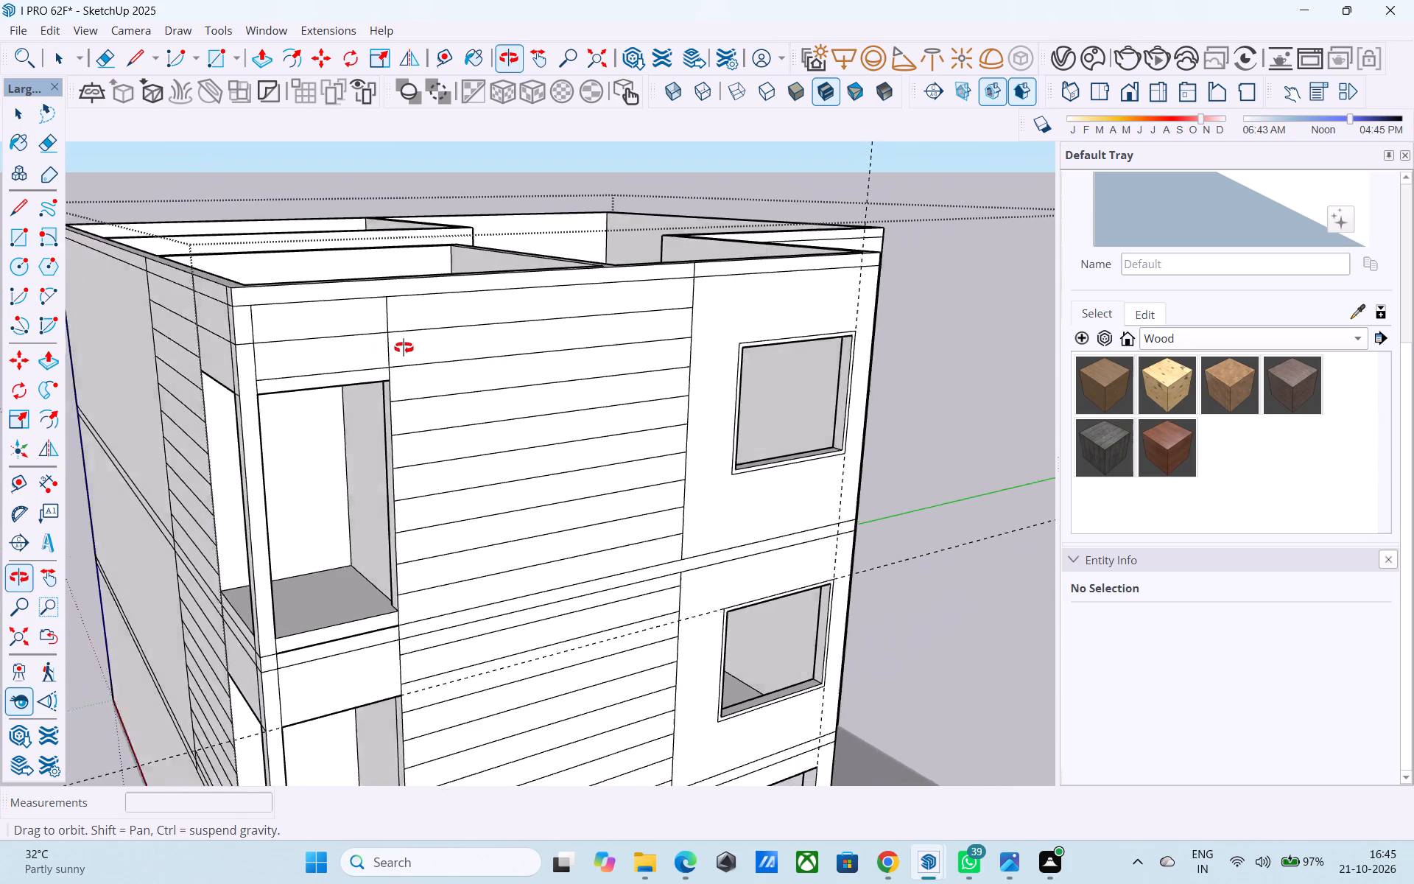
middle_click_drag(404, 348, 609, 320)
scroll(670, 284, "up", 10)
left_click(382, 276)
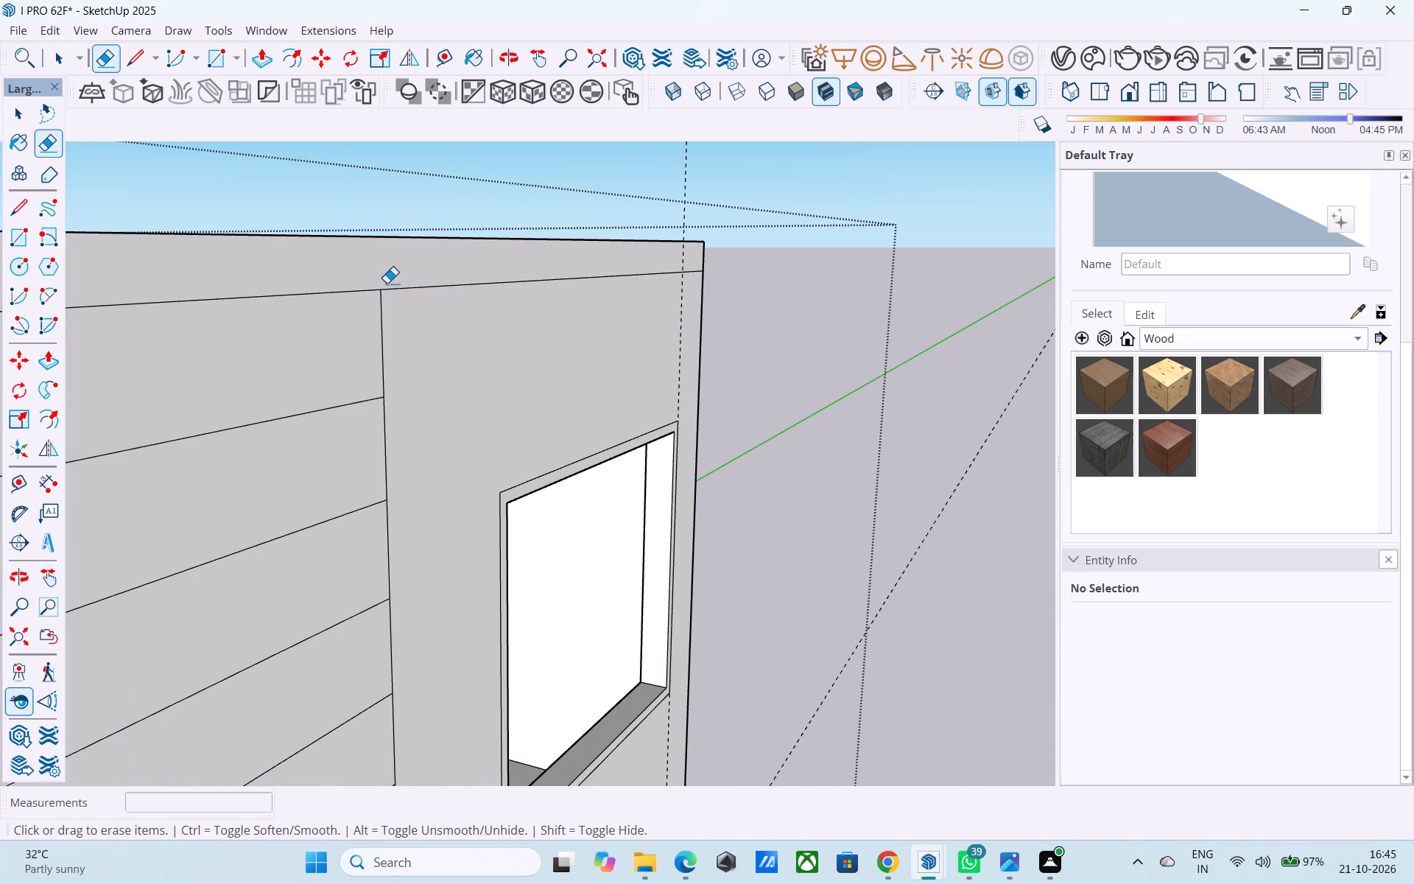
Erase the vertical edge pieces crossing the 6" top band on the balcony side wall, including the one bounding its striped panel.
scroll(724, 250, "down", 13)
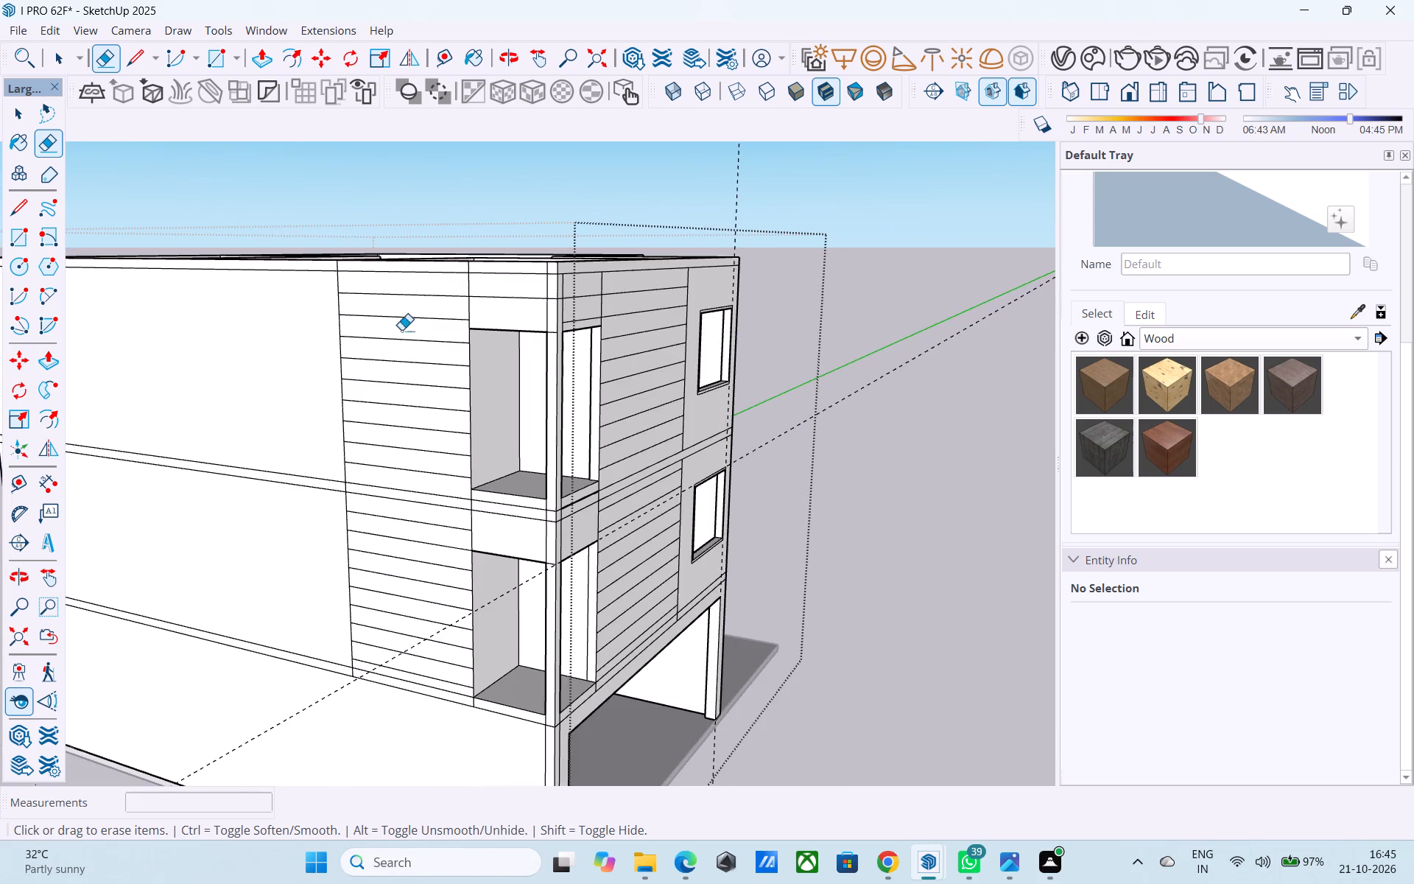
scroll(416, 311, "up", 10)
left_click(769, 217)
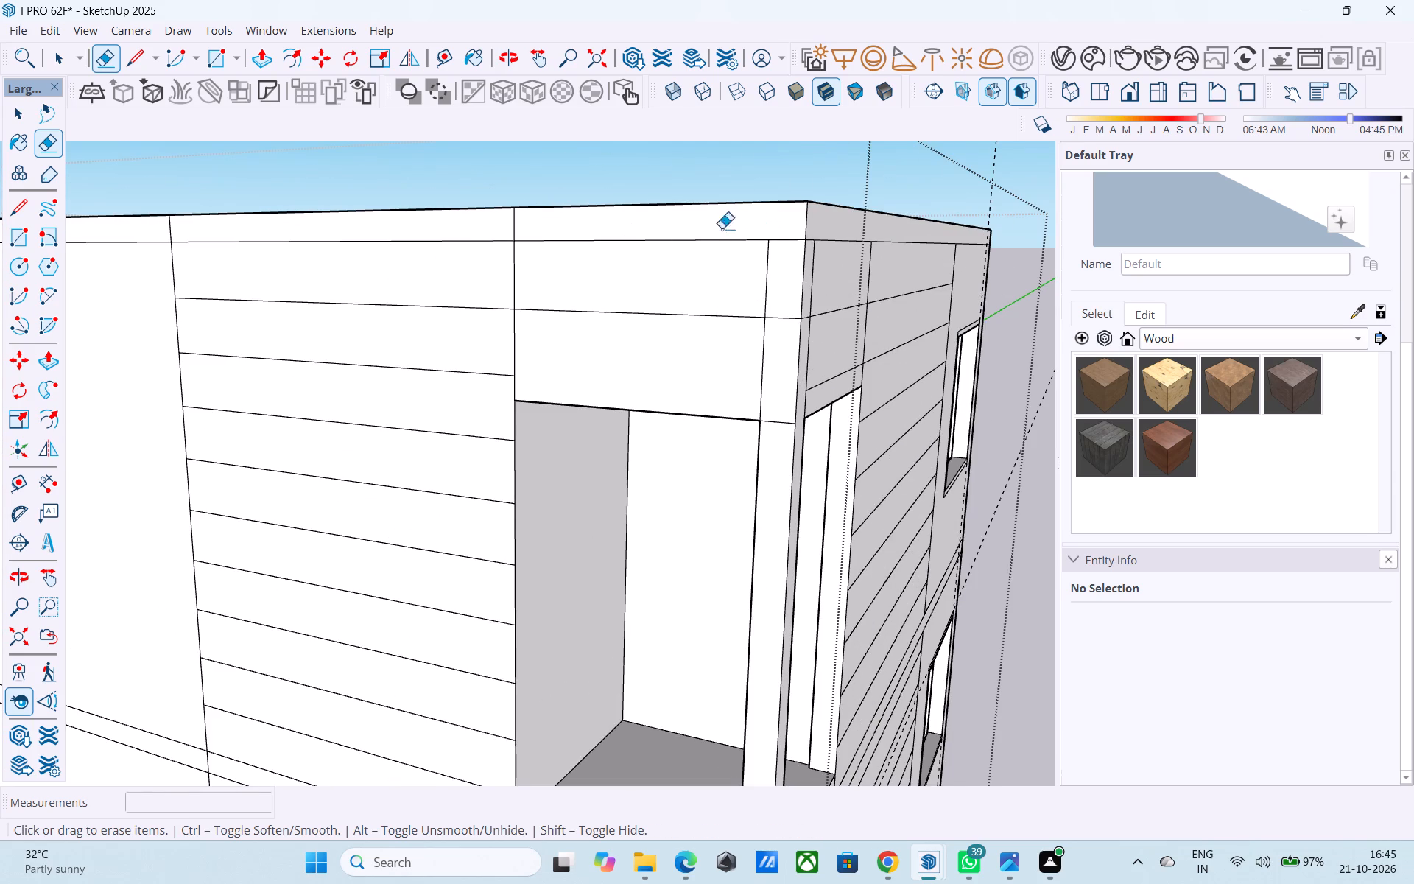
left_click_drag(520, 229, 507, 234)
left_click(169, 234)
Examine the top band around the building from all sides, including the front facade and its corner balconies.
scroll(178, 305, "down", 5)
middle_click_drag(178, 305, 178, 379)
scroll(474, 337, "down", 12)
middle_click_drag(639, 343, 546, 319)
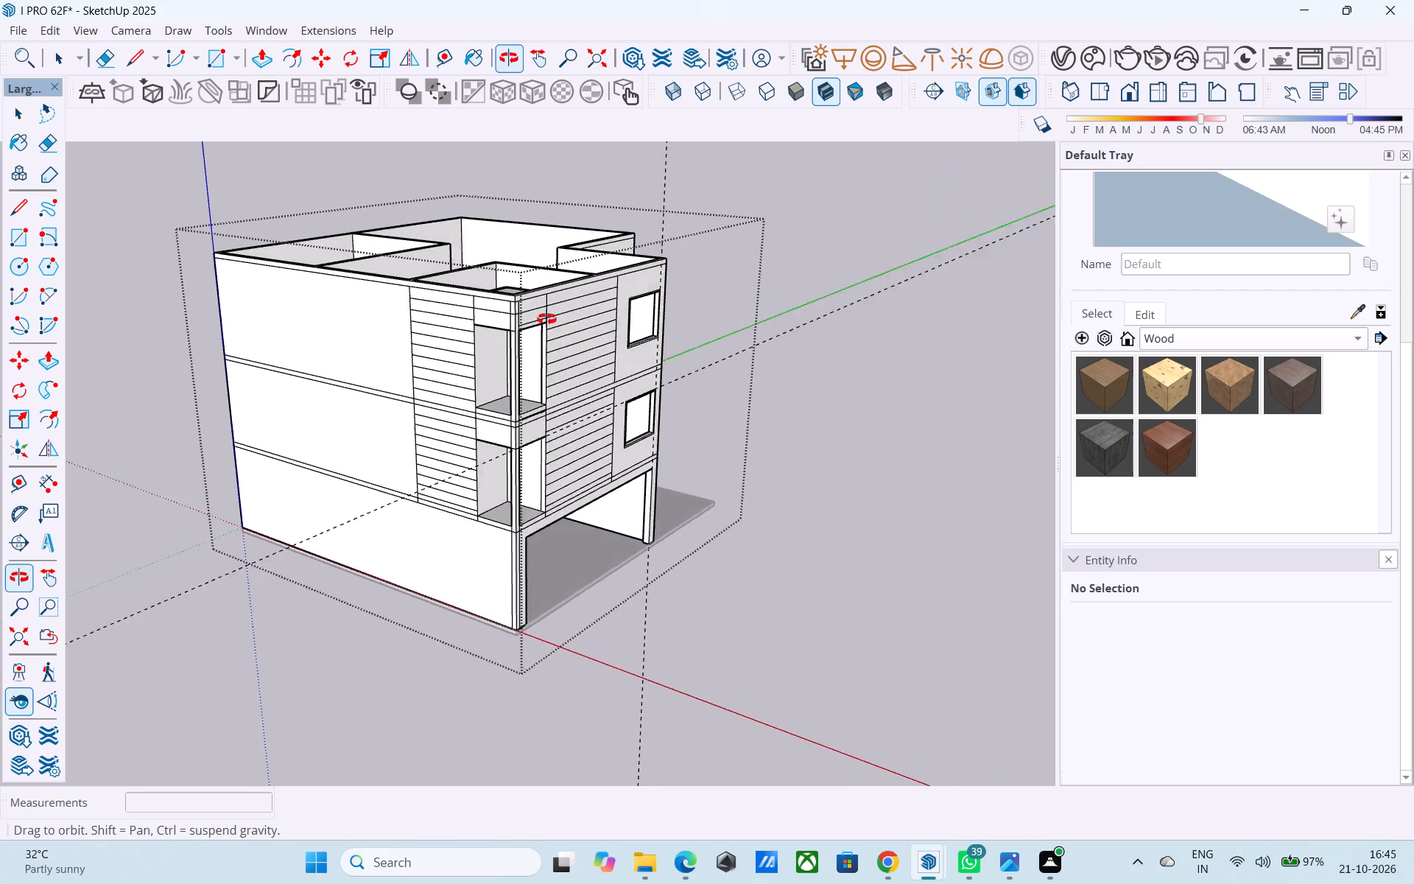
middle_click_drag(546, 319, 938, 325)
middle_click_drag(587, 382, 787, 381)
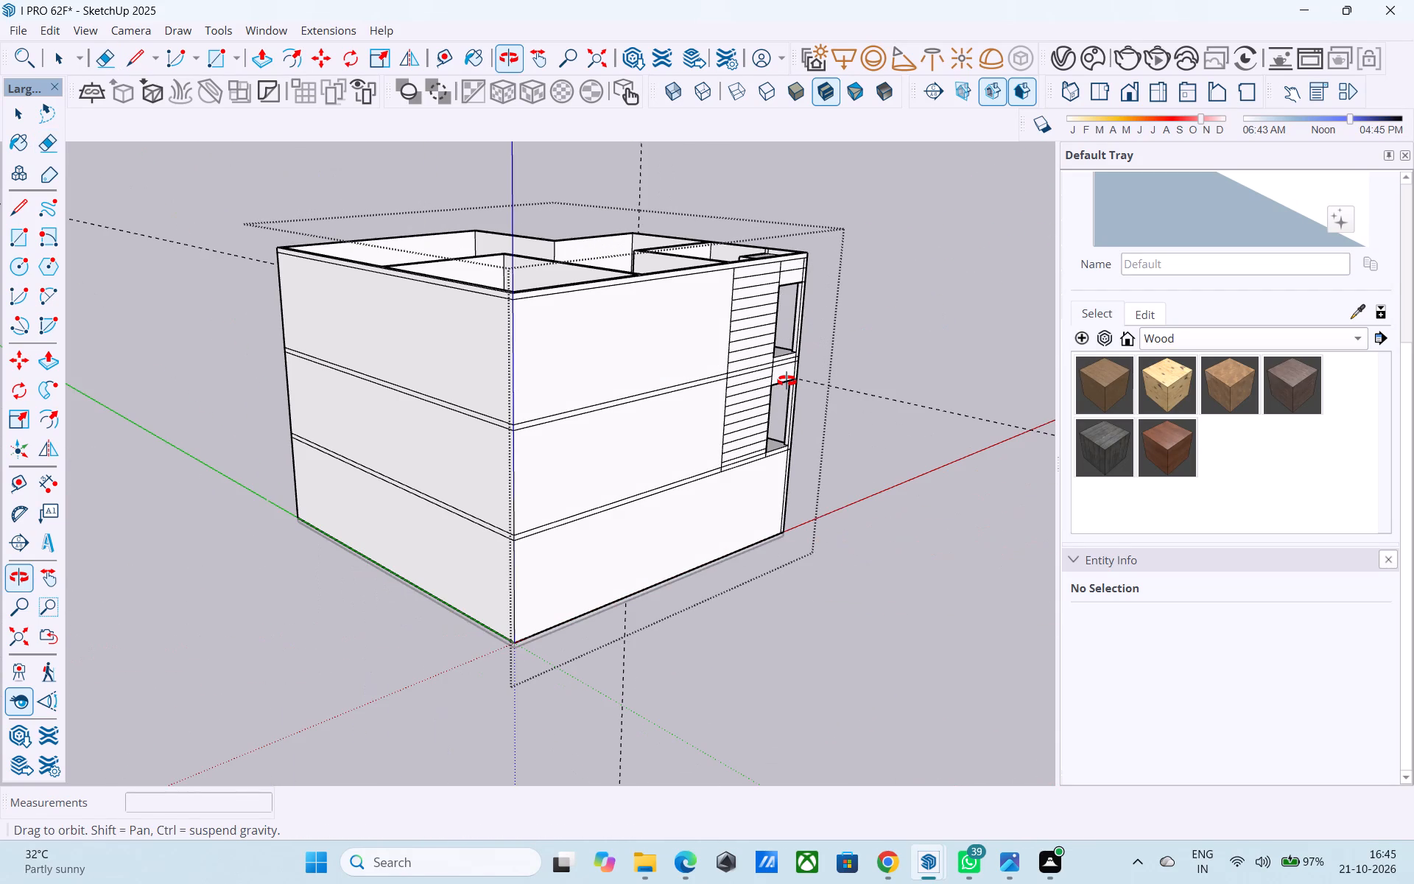
middle_click_drag(787, 381, 287, 370)
middle_click_drag(557, 349, 129, 359)
scroll(524, 297, "up", 7)
scroll(522, 295, "down", 7)
middle_click_drag(513, 363, 550, 294)
scroll(341, 227, "up", 4)
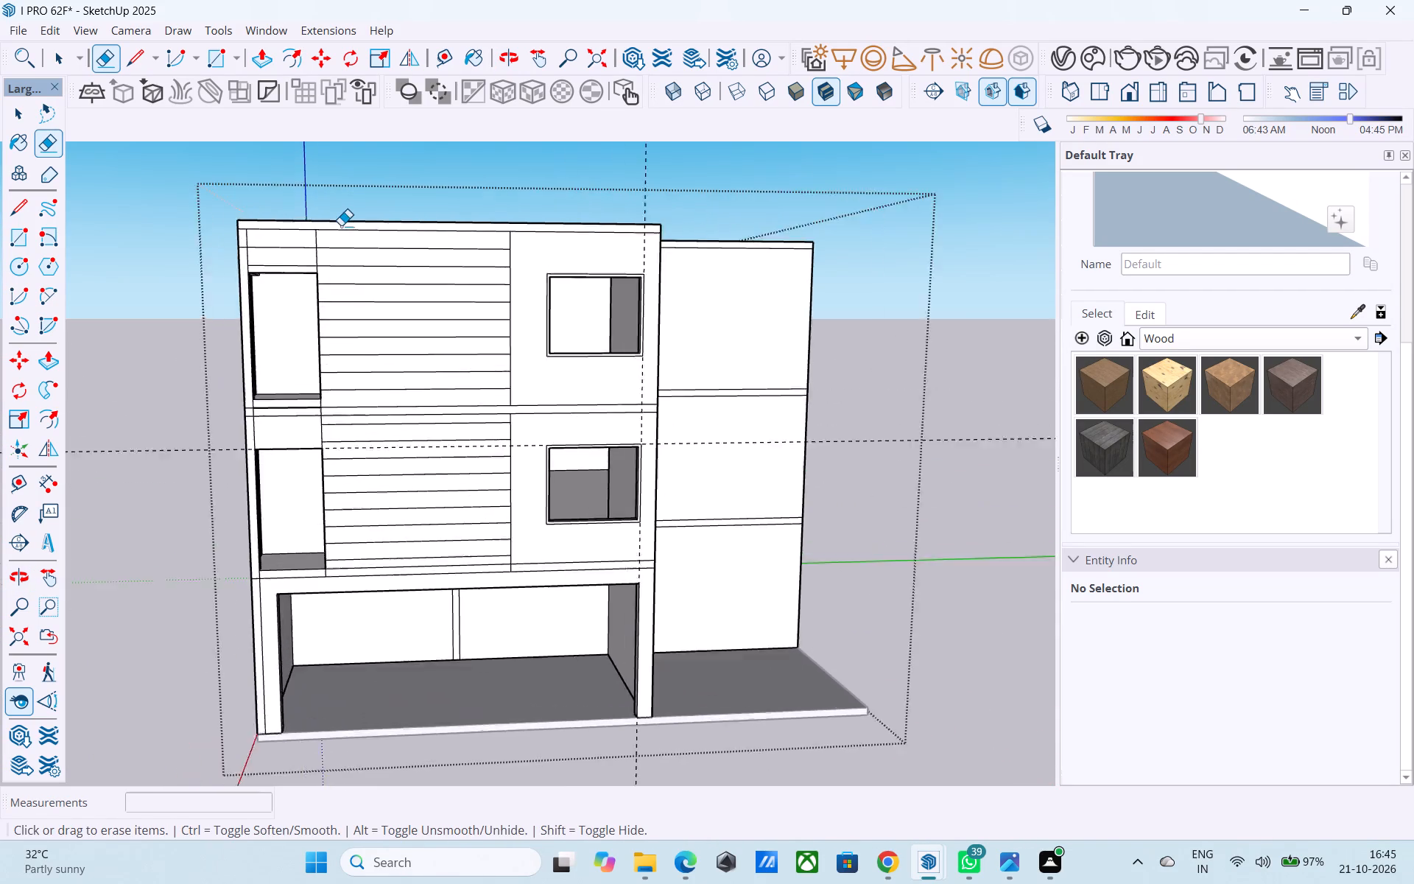
scroll(341, 225, "up", 3)
scroll(340, 226, "down", 1)
middle_click_drag(340, 230, 462, 257)
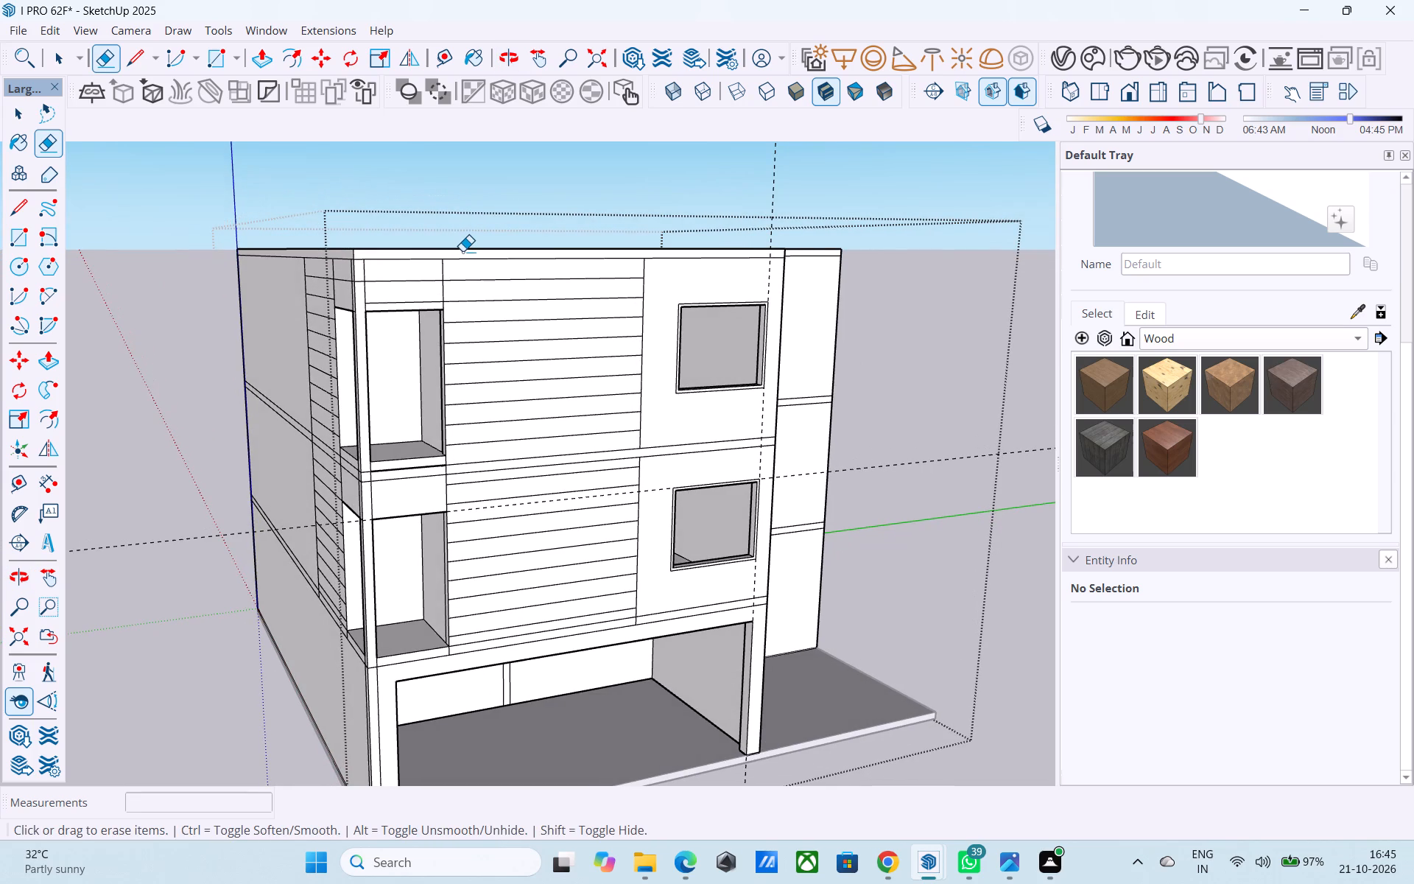
middle_click_drag(464, 251, 440, 262)
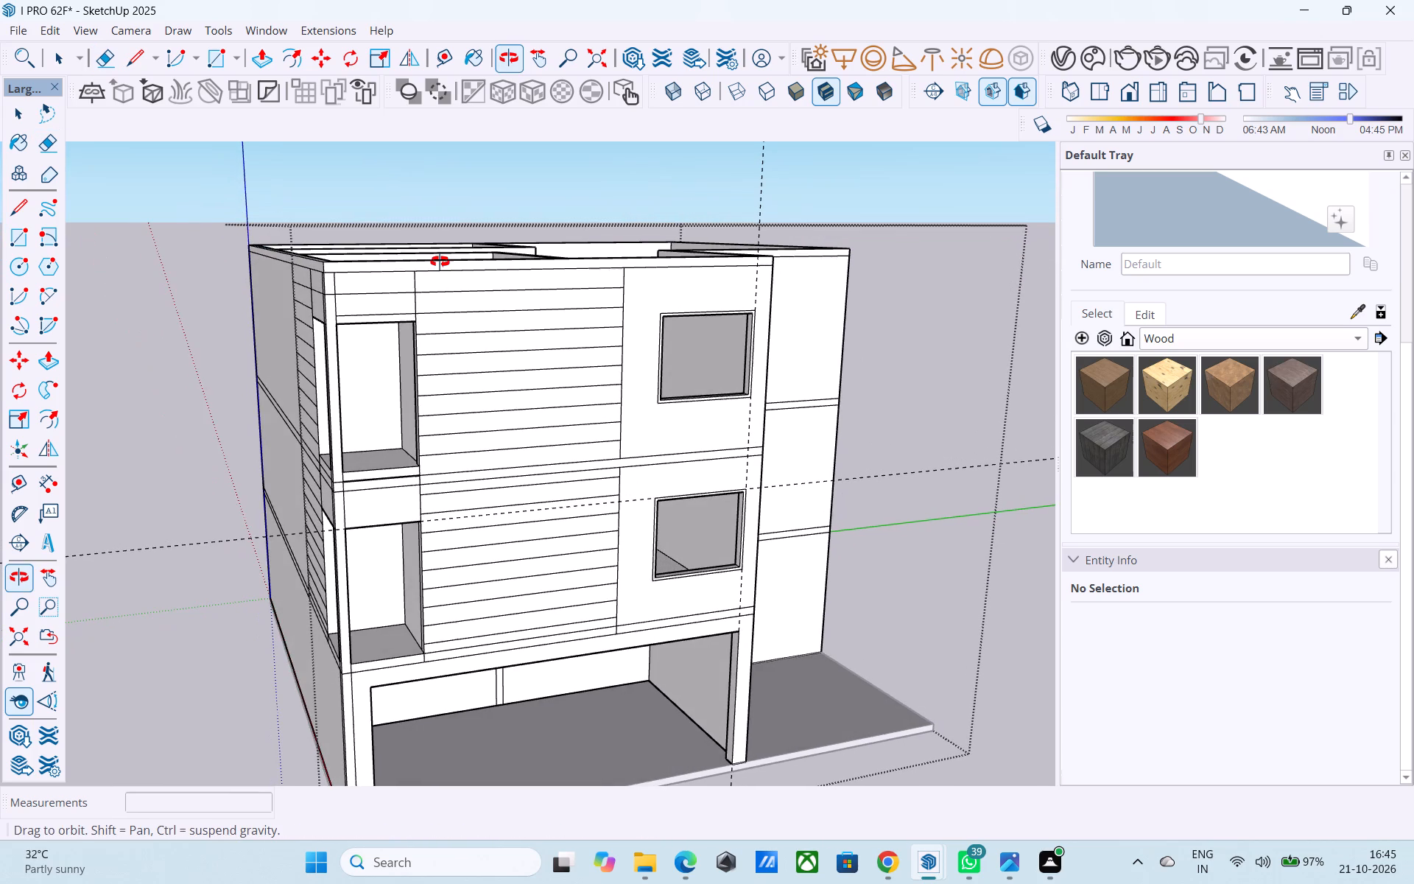
middle_click_drag(440, 262, 440, 264)
Draw 6" vertical lines across the top band at the striped panel's outer edge on the front facade and on the balcony side wall.
scroll(440, 264, "up", 5)
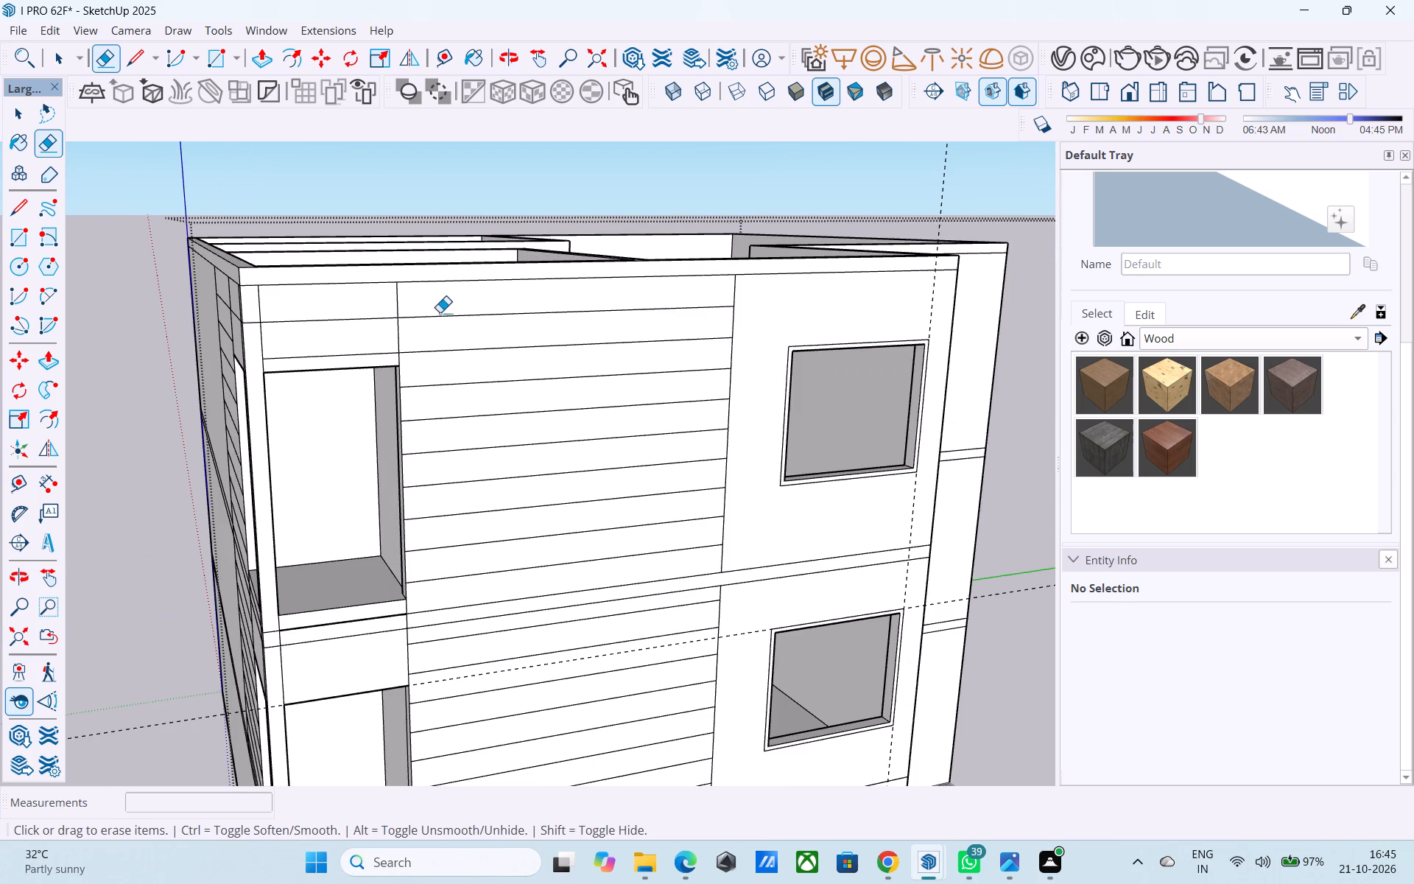
key("l")
left_click(732, 275)
left_click(732, 259)
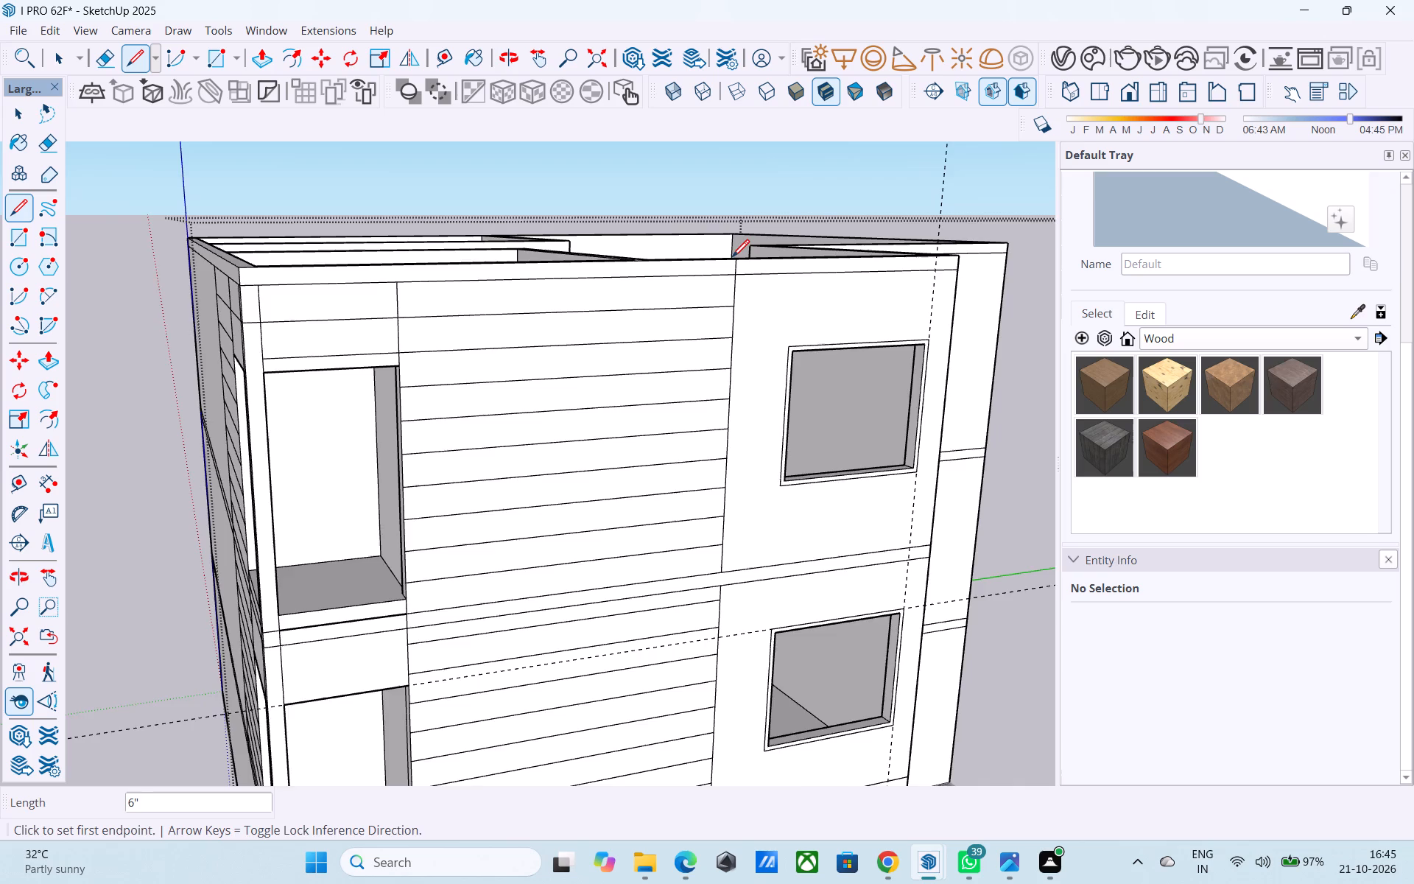
scroll(732, 263, "down", 6)
middle_click_drag(322, 352, 434, 360)
scroll(476, 286, "up", 8)
left_click(512, 257)
middle_click_drag(511, 257, 509, 326)
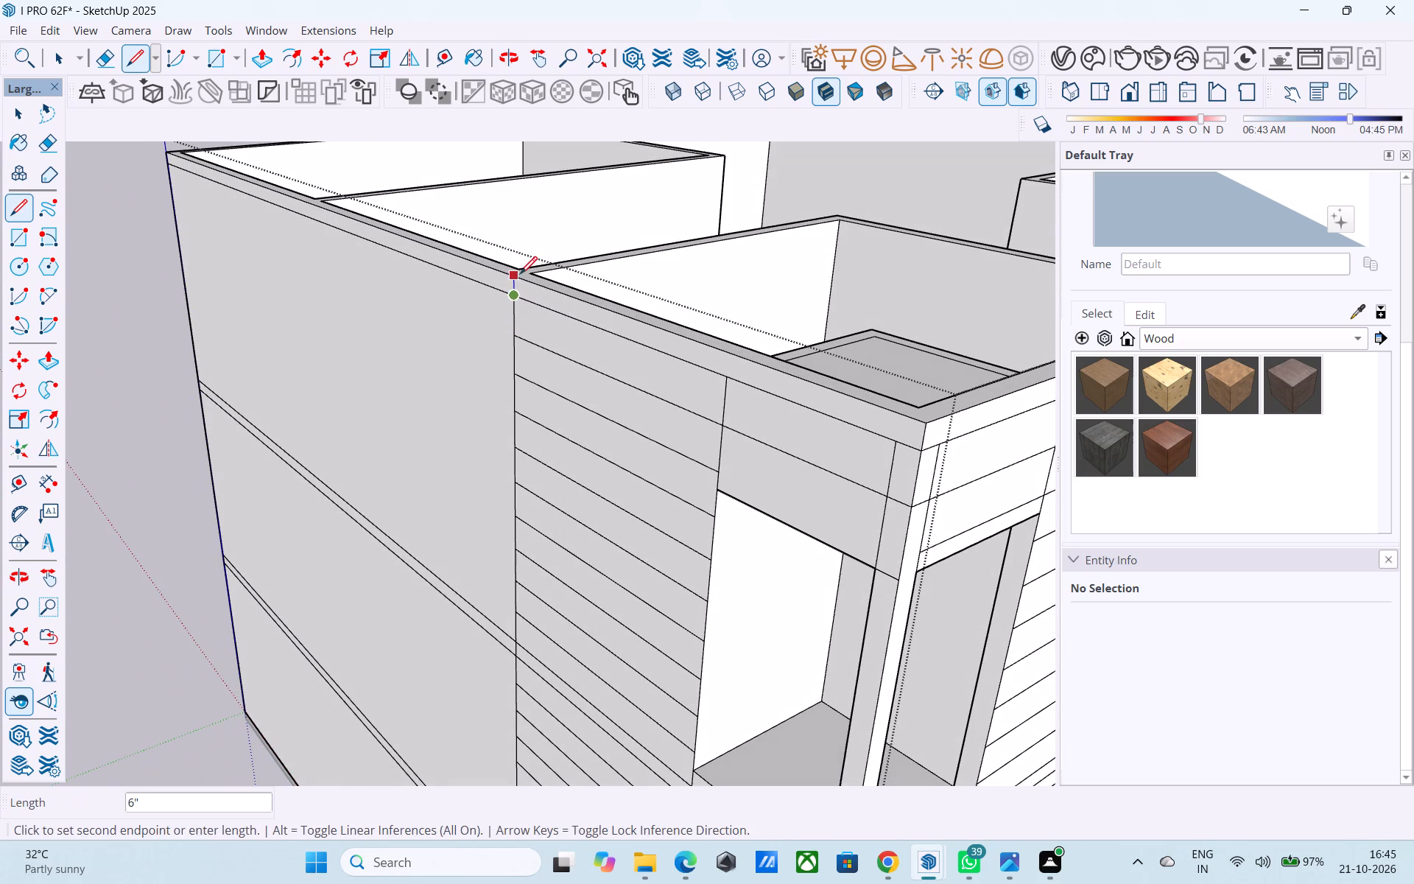
left_click(520, 273)
scroll(465, 255, "down", 6)
key("space")
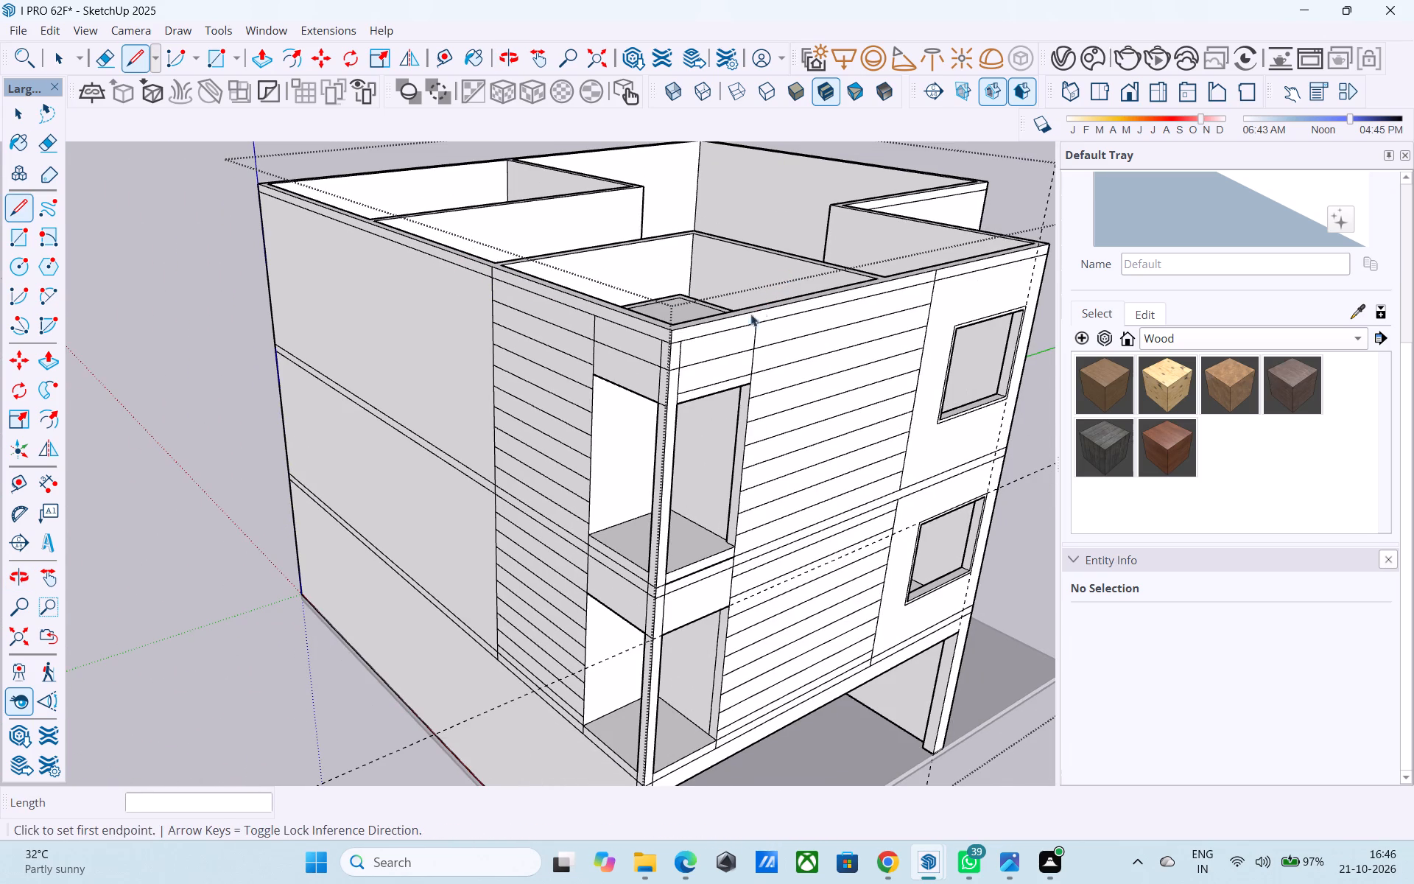
Push/Pull the top band above the front facade's striped panel and corner balcony outward by 4".
middle_click_drag(694, 334, 582, 327)
scroll(584, 327, "up", 4)
left_click(532, 315)
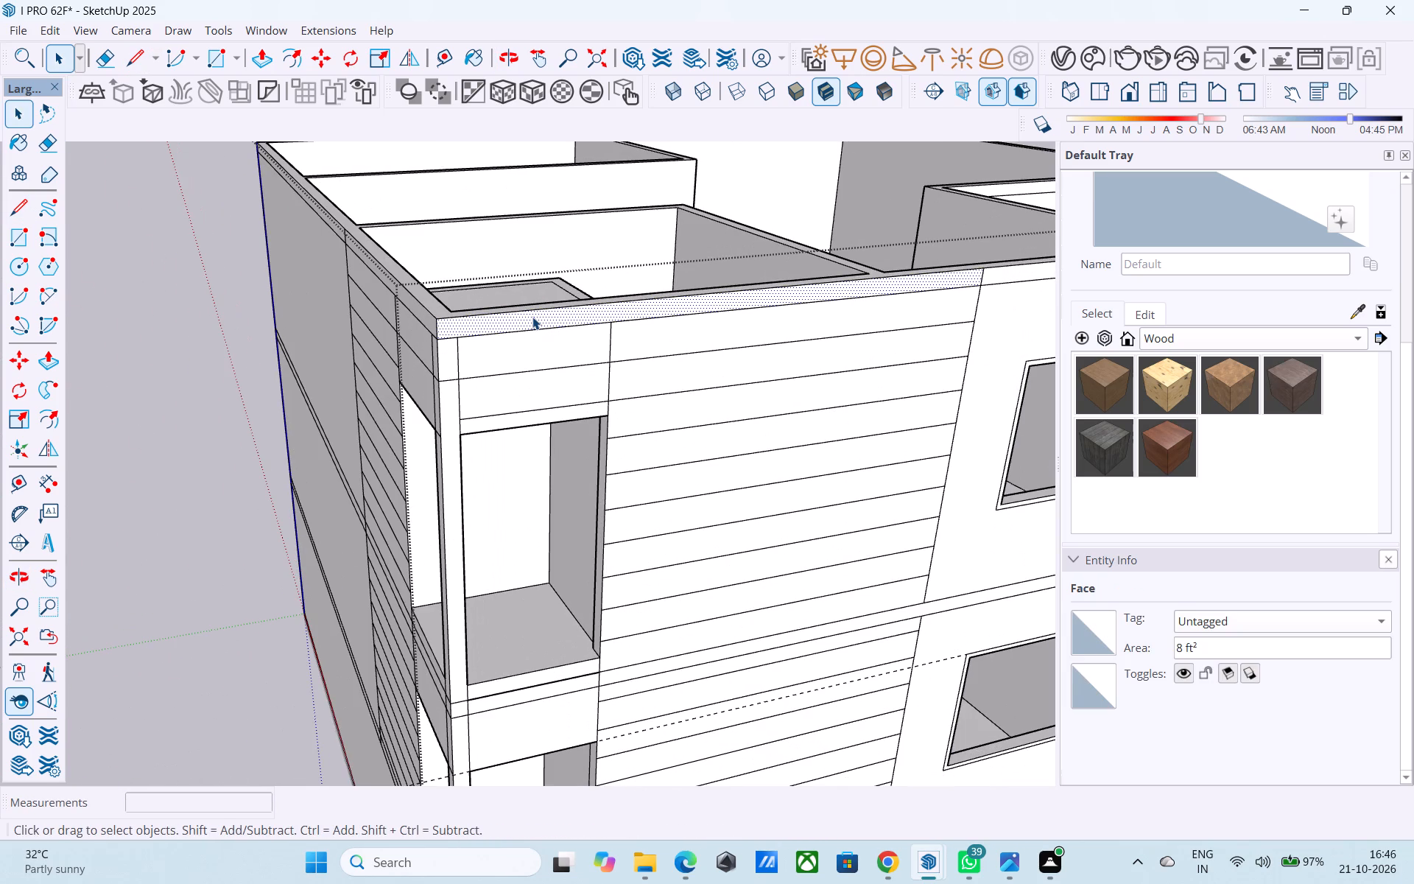
key("p")
left_click(532, 317)
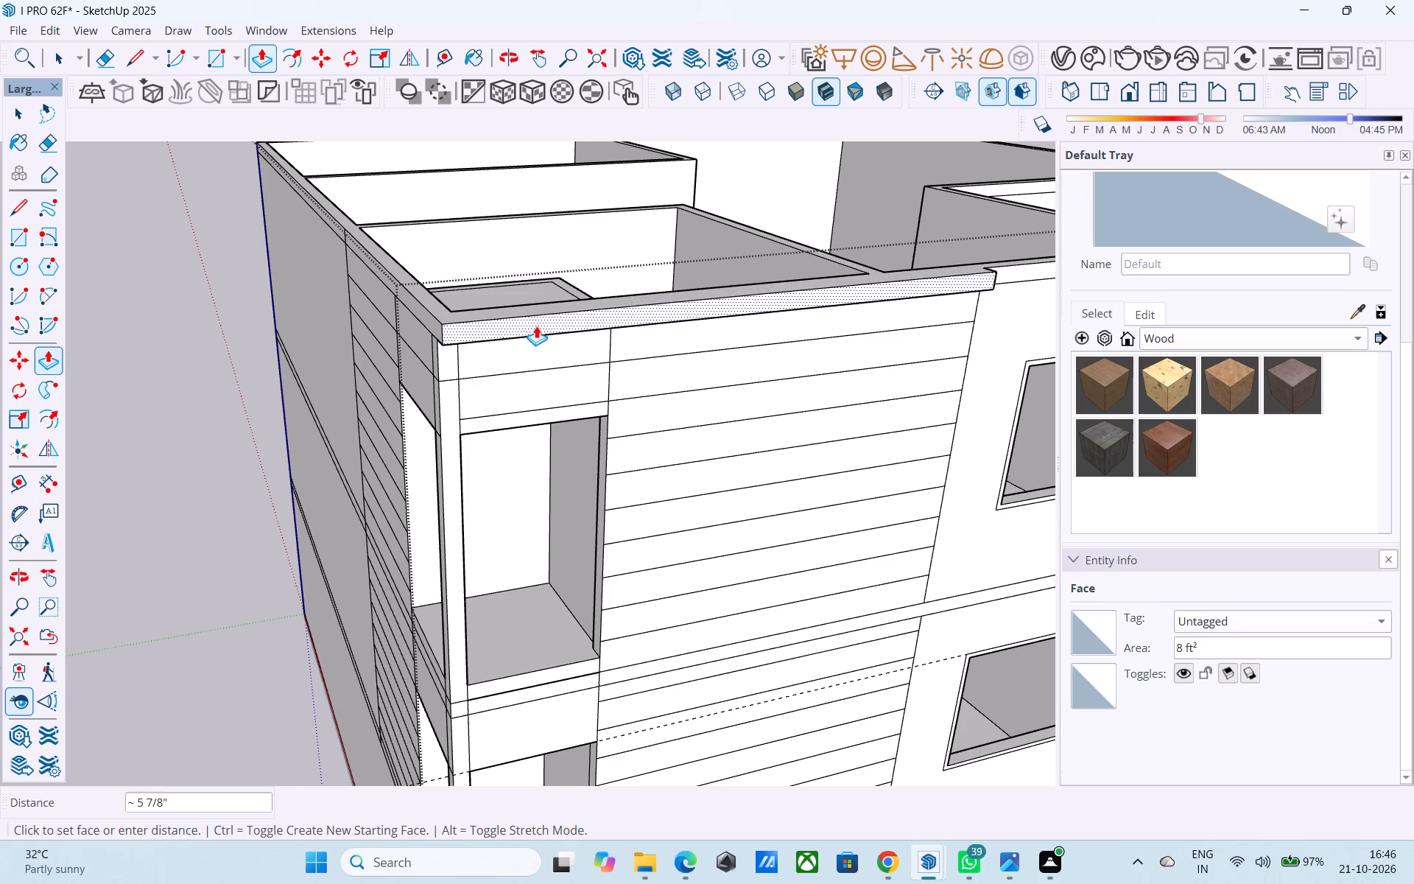
key("4")
key("shift+quotedbl")
key("Return")
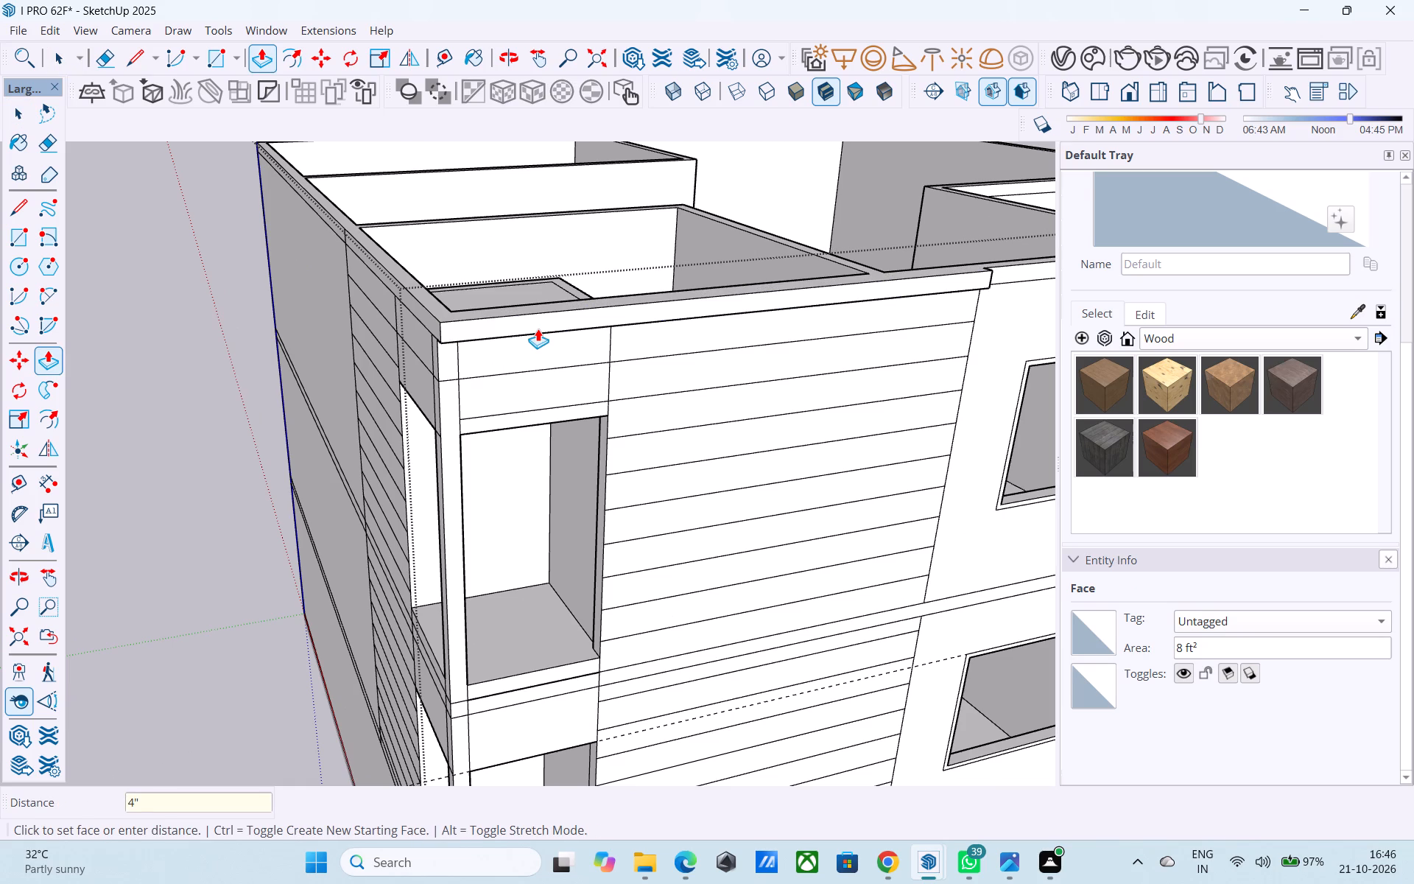
Repeat the 4" outward Push/Pull on the top band of the balcony side wall.
scroll(483, 297, "up", 8)
double_click(405, 306)
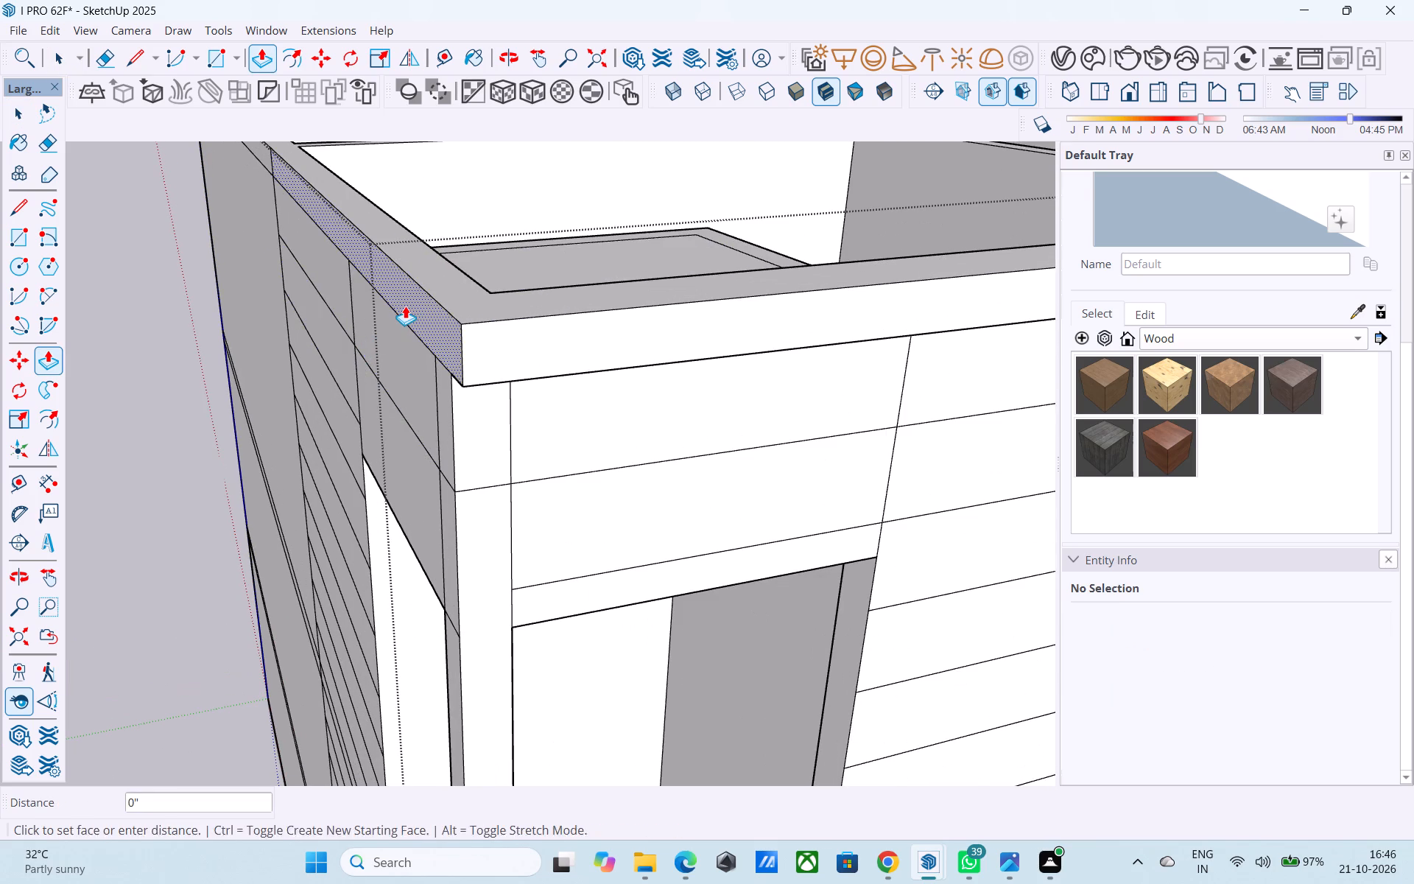
Examine the projecting top band around the balcony corner from above, below and both facade sides.
scroll(348, 392, "down", 5)
middle_click_drag(334, 463, 356, 443)
scroll(347, 457, "down", 4)
middle_click_drag(384, 457, 423, 583)
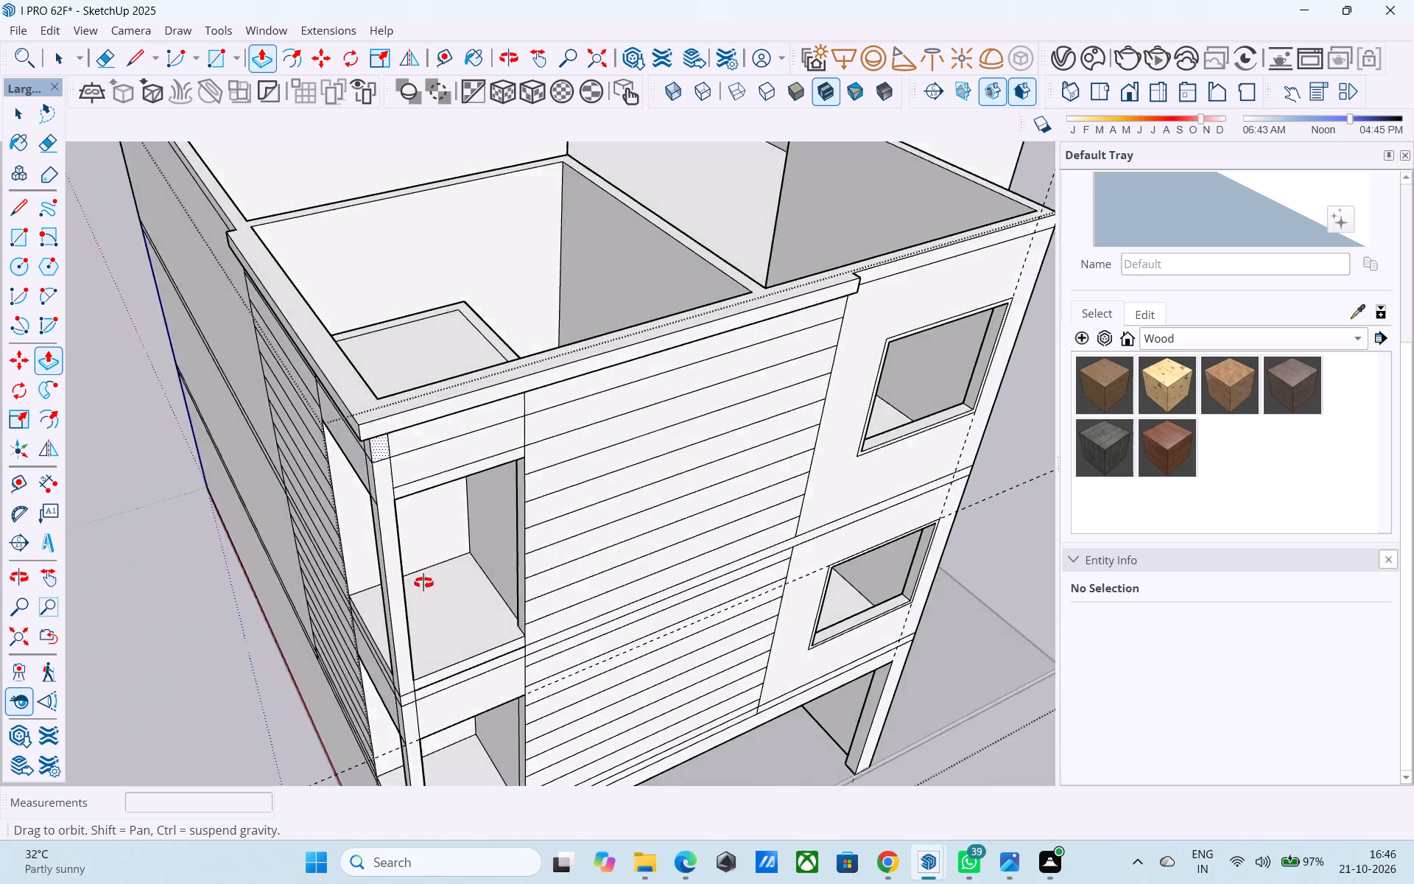
middle_click_drag(423, 583, 528, 528)
scroll(573, 483, "down", 5)
middle_click_drag(531, 522, 541, 428)
scroll(439, 248, "up", 5)
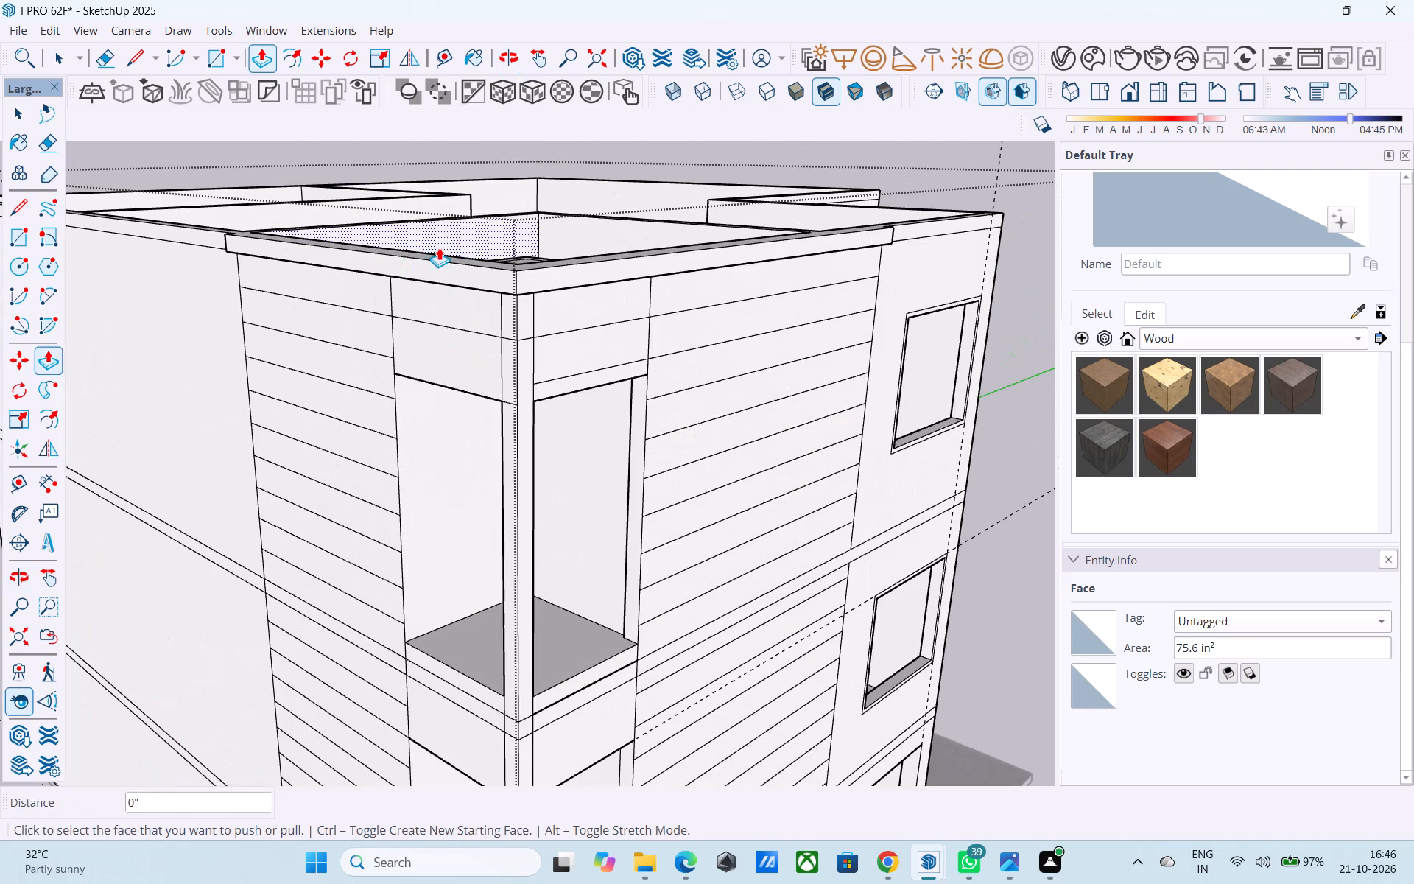
scroll(486, 570, "down", 4)
middle_click_drag(505, 552, 518, 431)
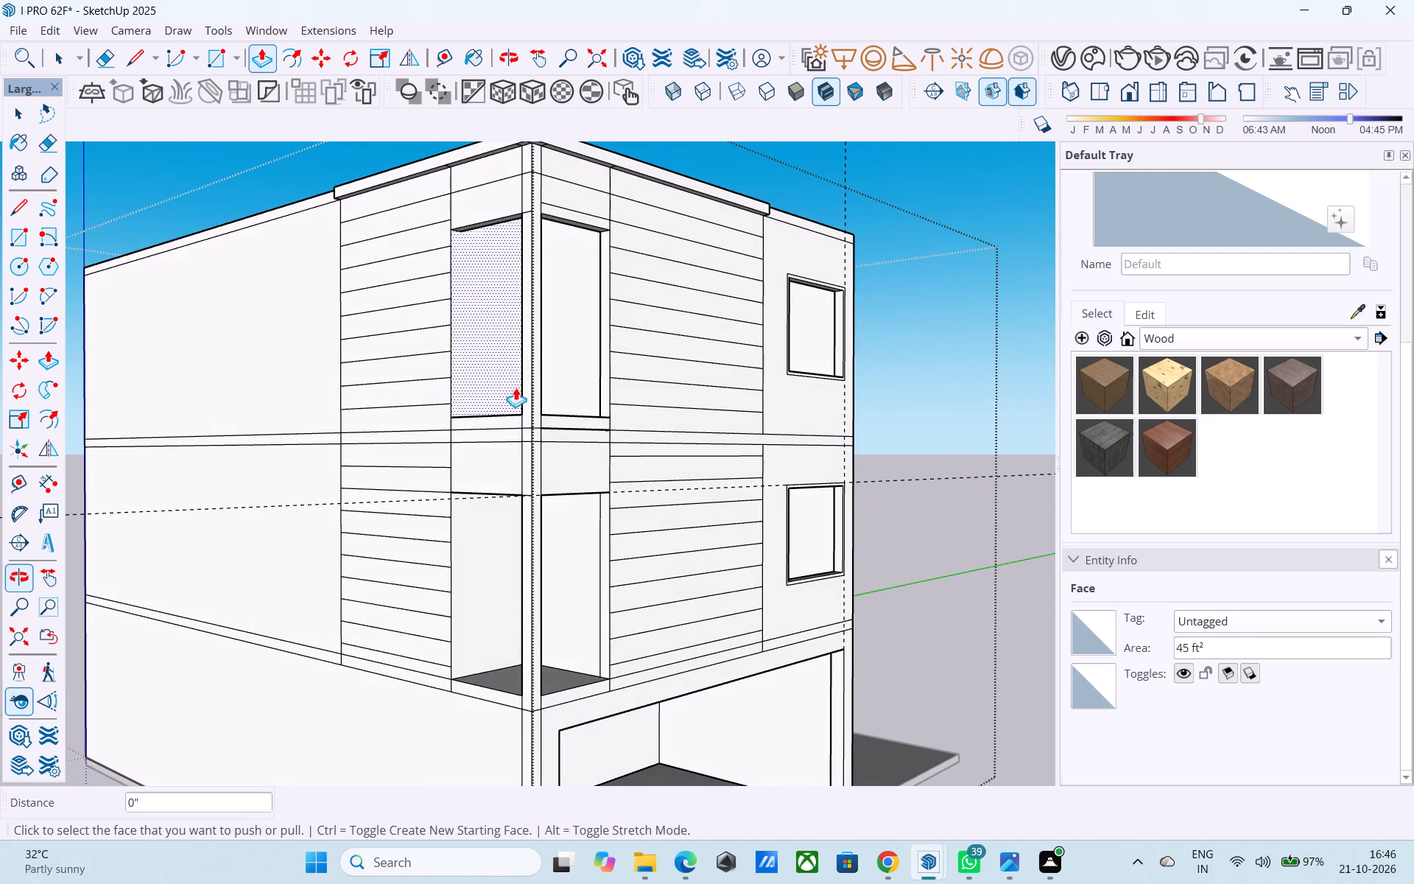
scroll(440, 534, "down", 3)
middle_click_drag(418, 589, 407, 641)
scroll(454, 351, "up", 8)
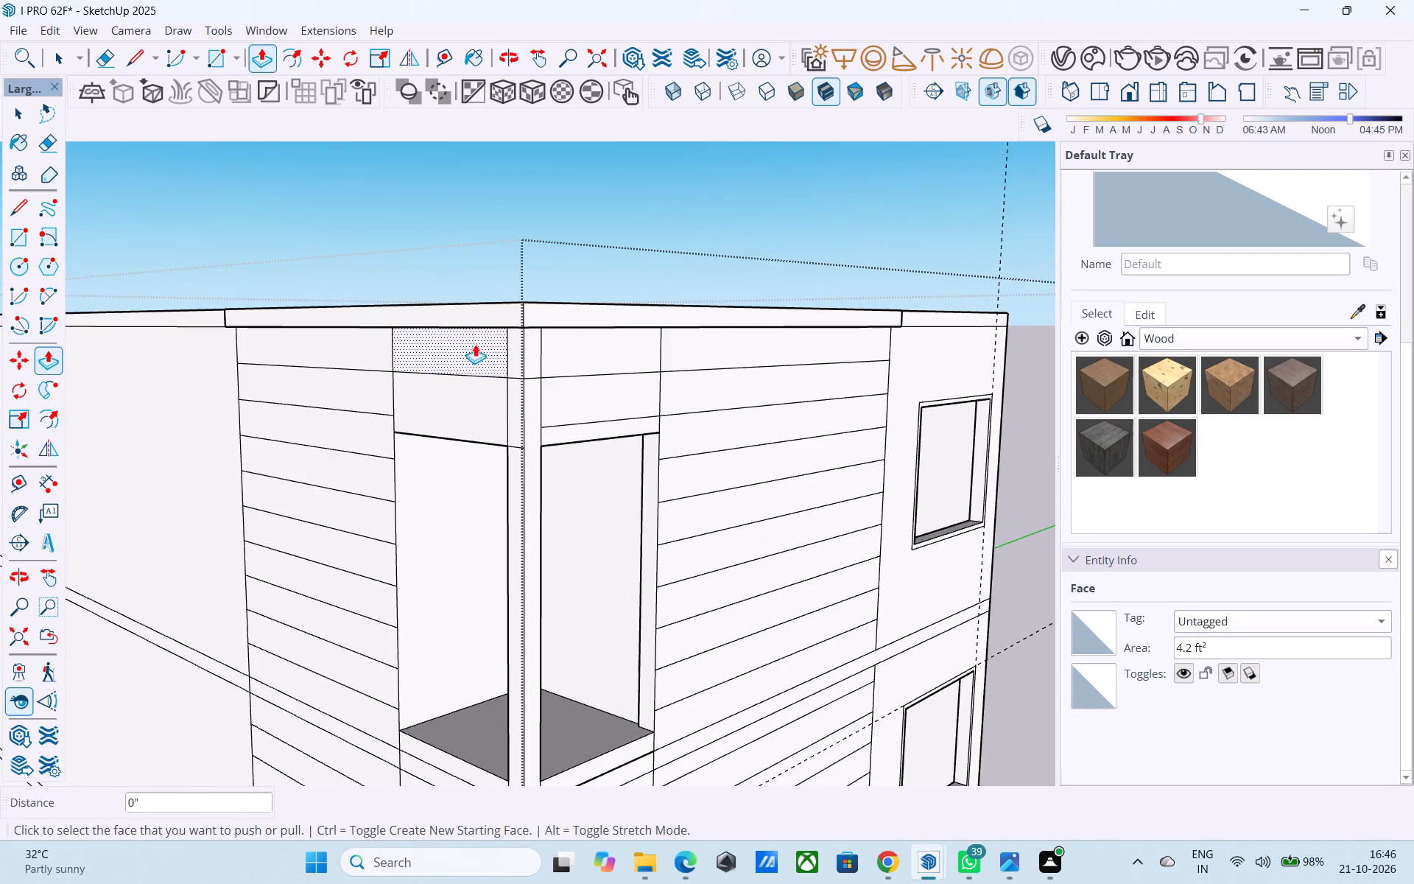
middle_click_drag(476, 370, 476, 412)
middle_click_drag(516, 416, 476, 388)
key("space")
middle_click_drag(491, 424, 465, 420)
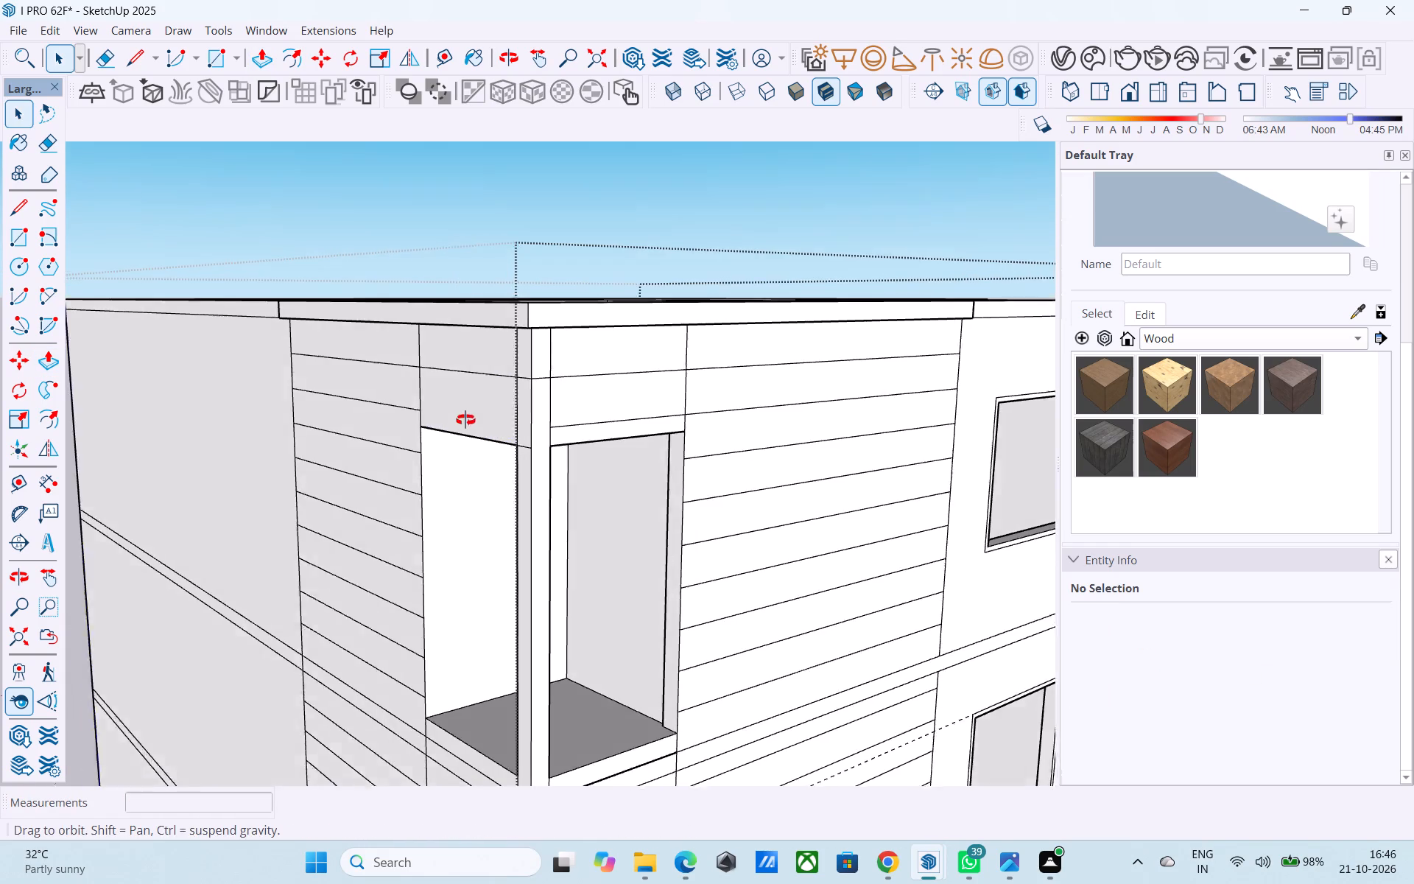
middle_click_drag(465, 420, 465, 425)
scroll(510, 461, "up", 6)
middle_click_drag(532, 472, 714, 477)
scroll(530, 419, "up", 1)
middle_click_drag(499, 404, 241, 293)
middle_click_drag(598, 442, 565, 444)
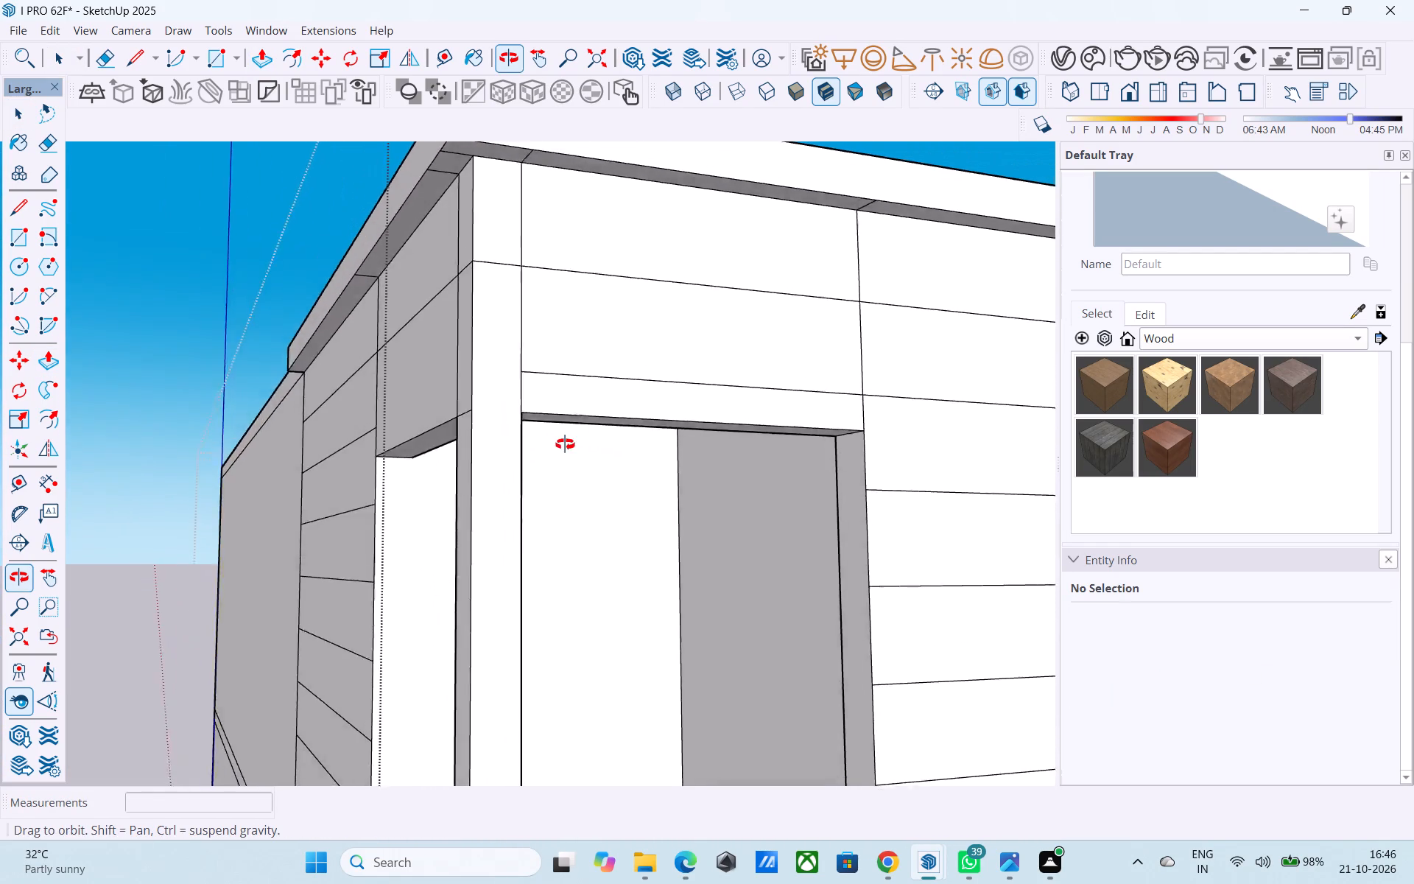
middle_click_drag(565, 444, 566, 457)
scroll(566, 457, "up", 1)
scroll(552, 445, "down", 6)
middle_click_drag(564, 464, 802, 539)
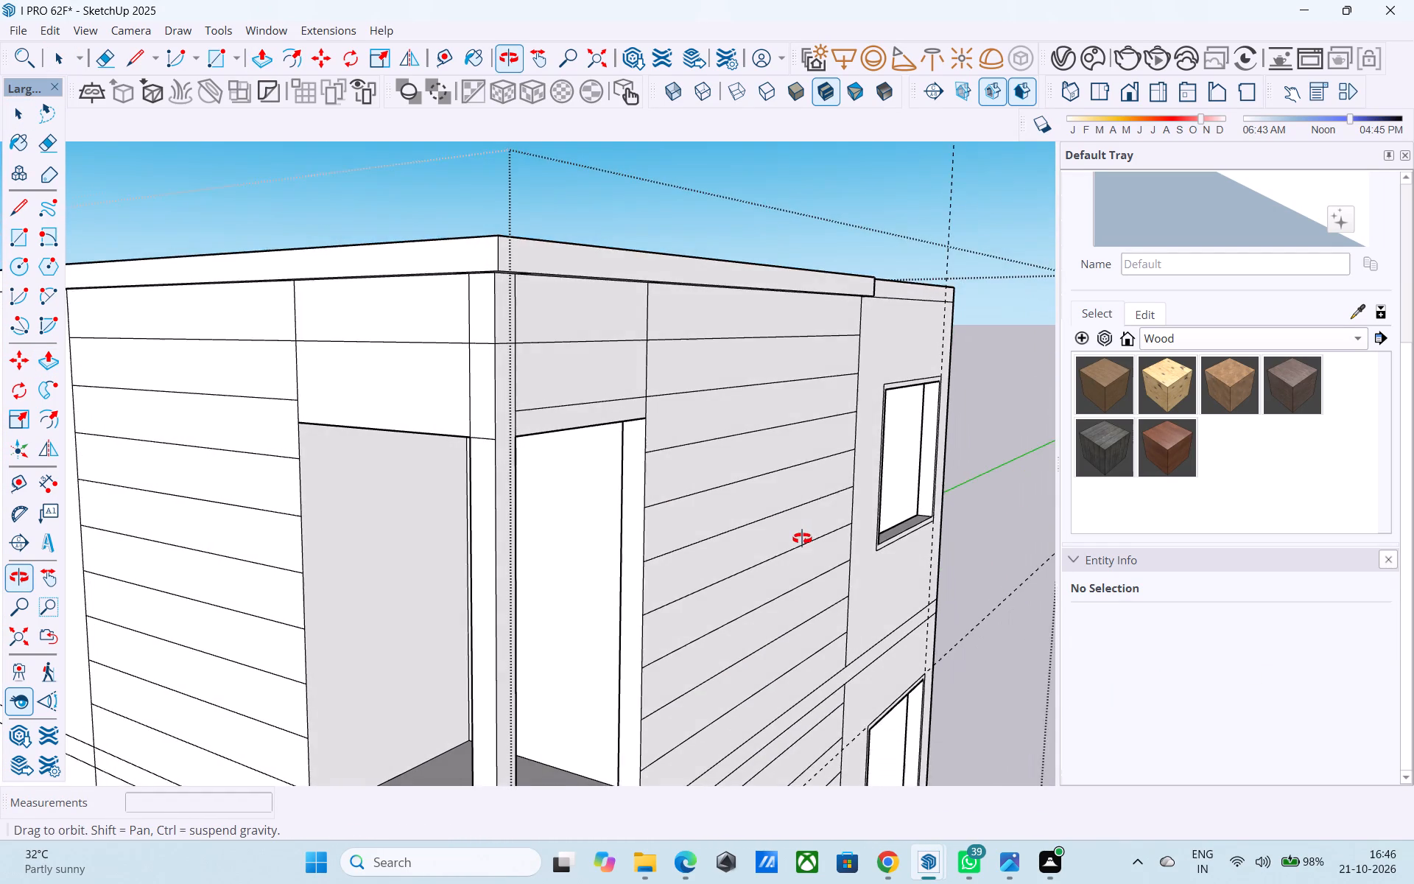
middle_click_drag(802, 539, 803, 541)
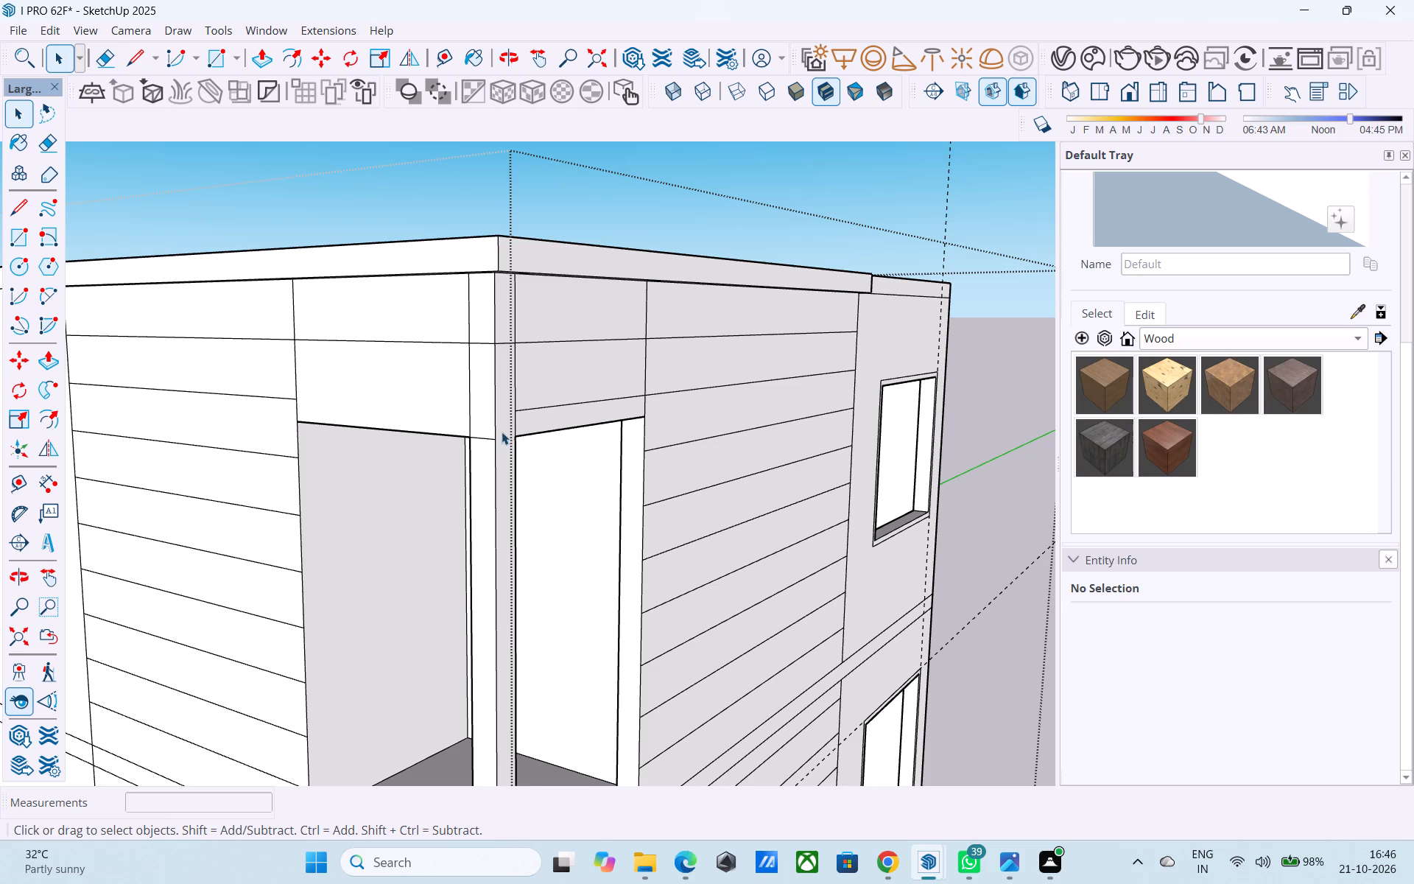
Draw 6" horizontal lines across both faces of the corner post, level with the top of the upper balcony openings.
key("e")
left_click(485, 438)
key("space")
key("l")
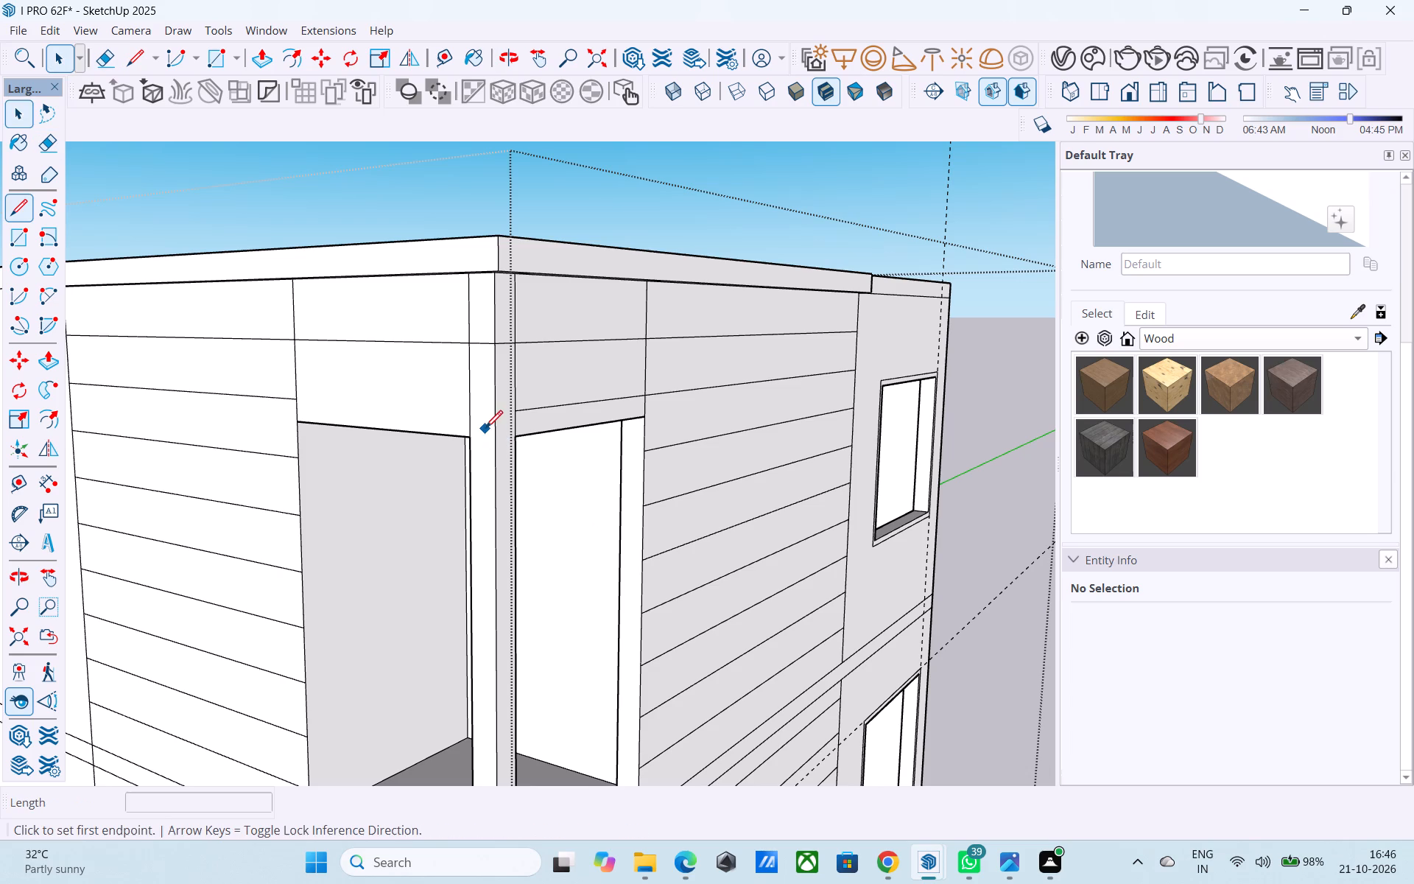
scroll(485, 433, "up", 4)
left_click(460, 442)
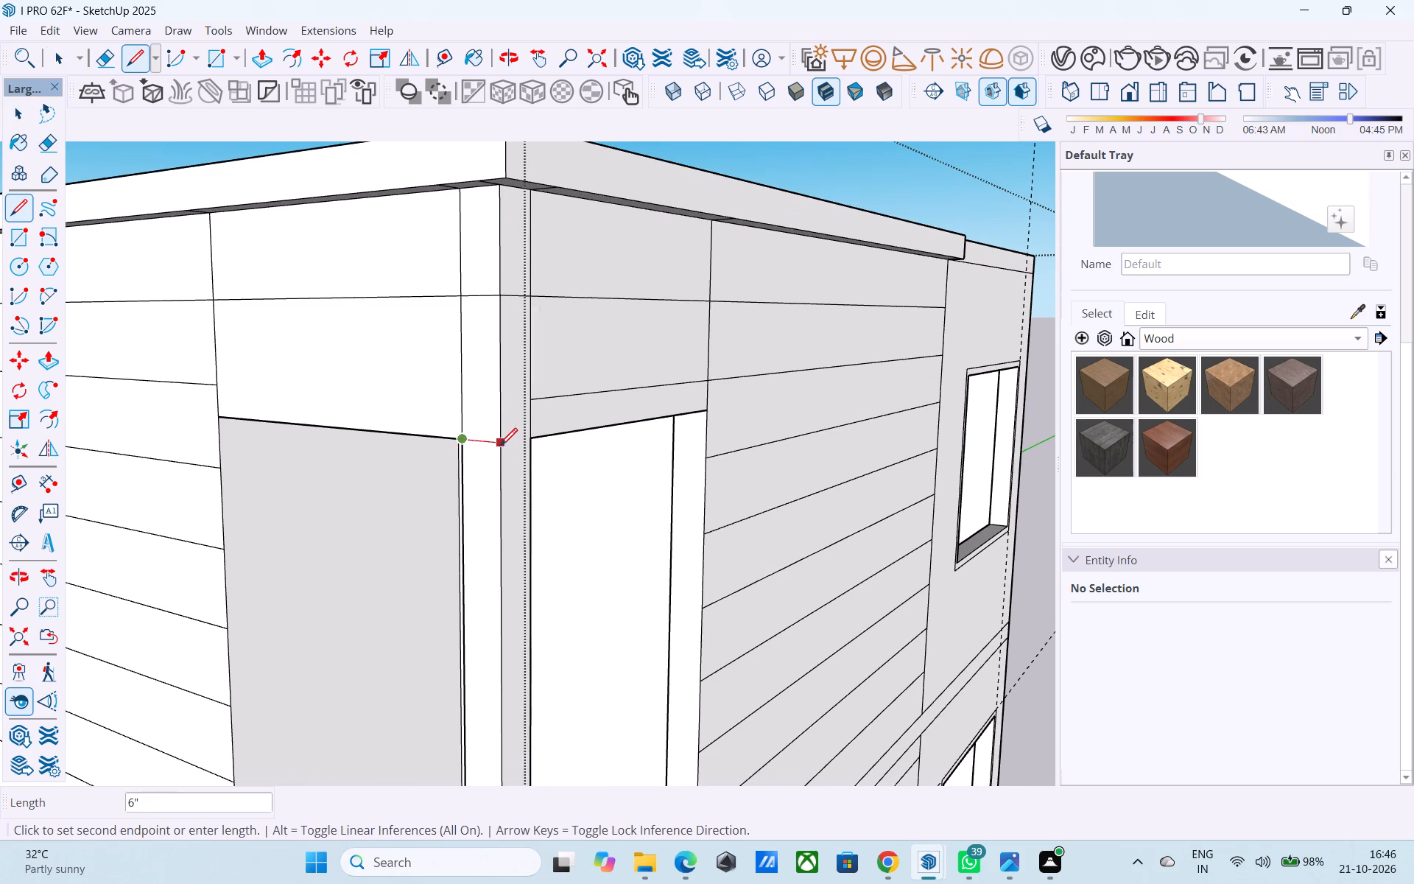
left_click(500, 447)
left_click(498, 446)
left_click(533, 443)
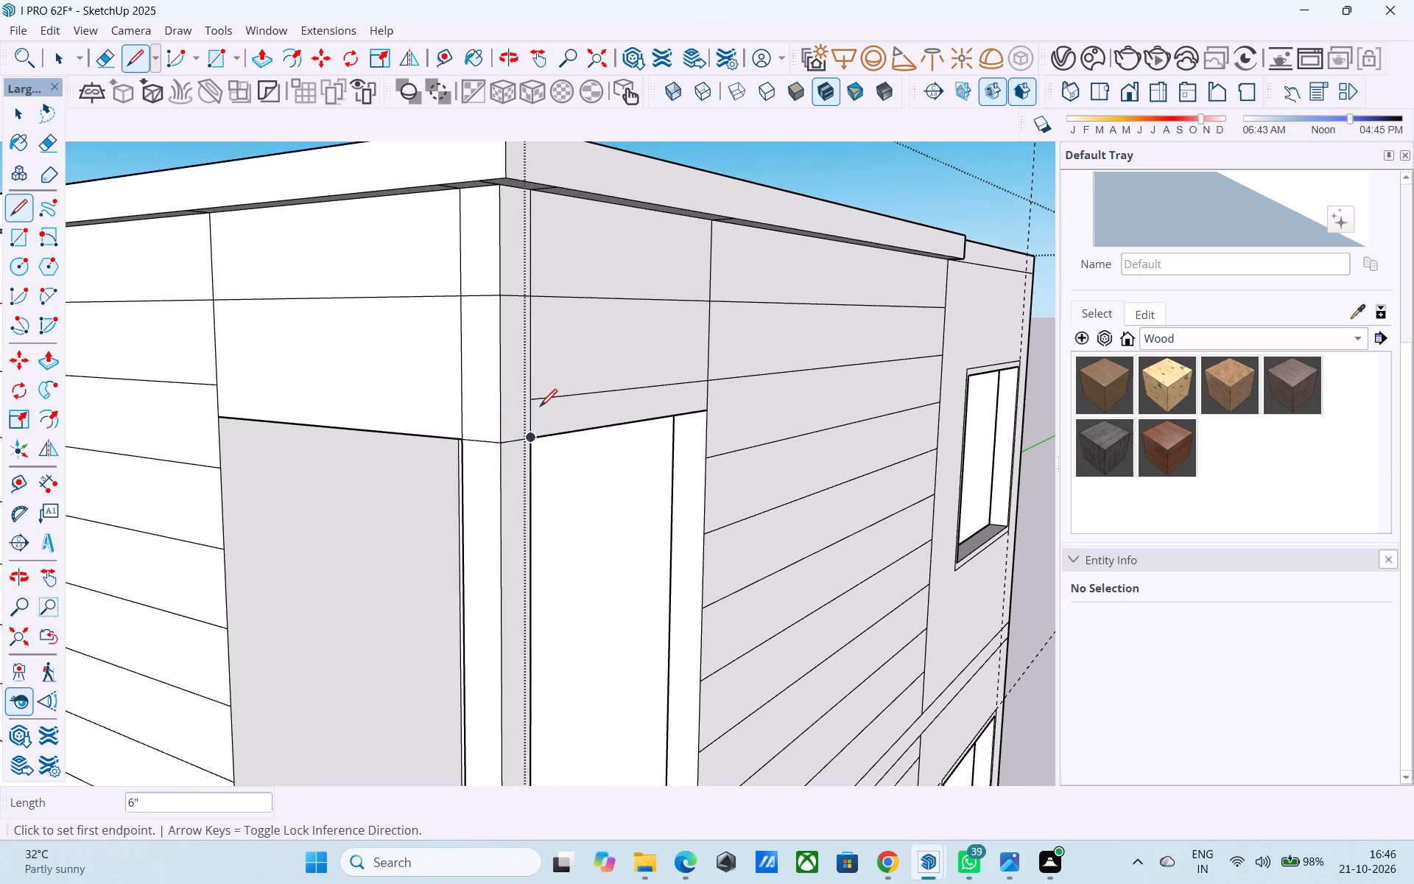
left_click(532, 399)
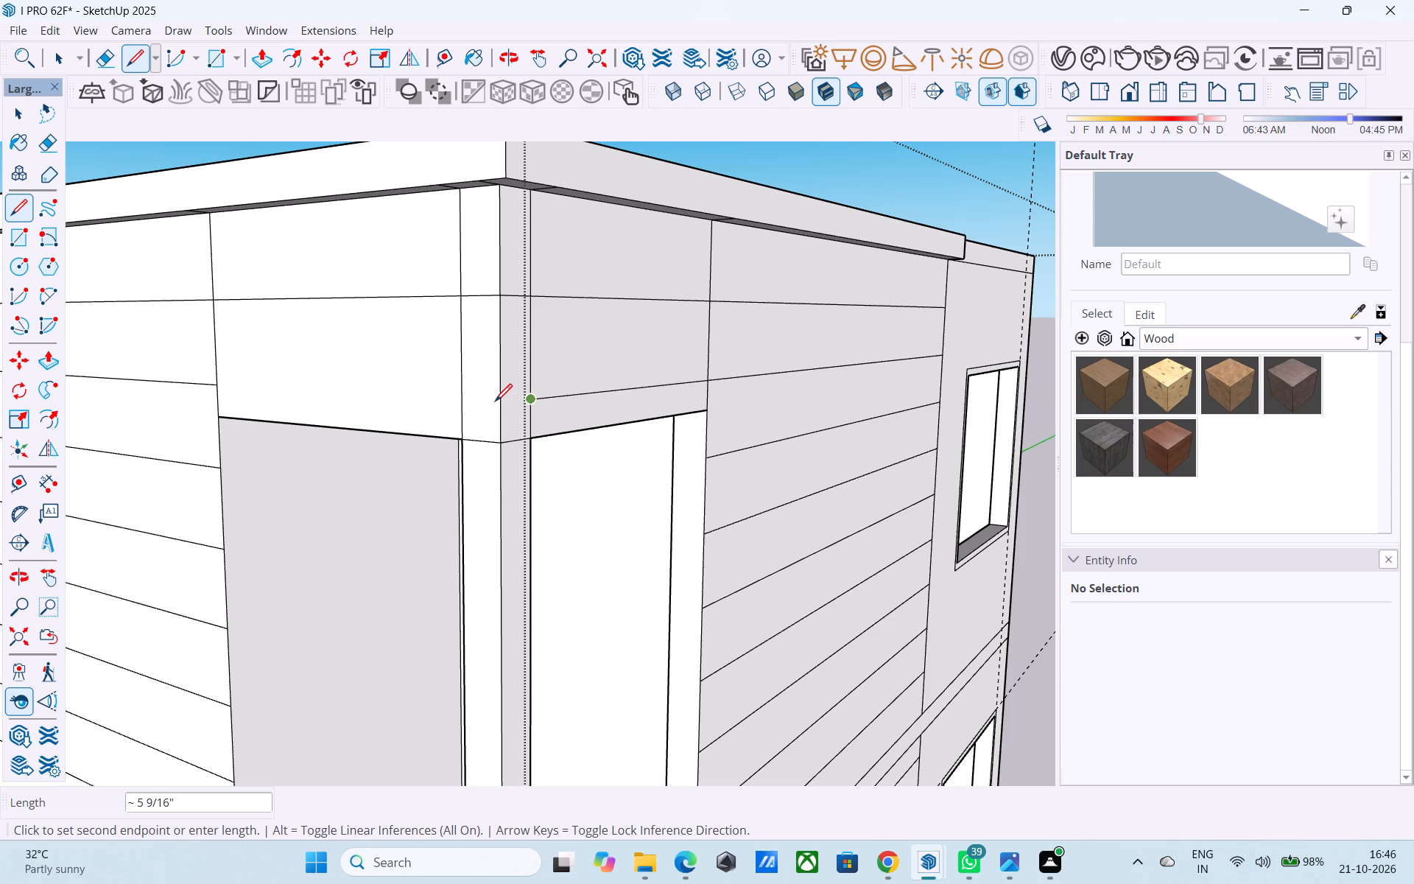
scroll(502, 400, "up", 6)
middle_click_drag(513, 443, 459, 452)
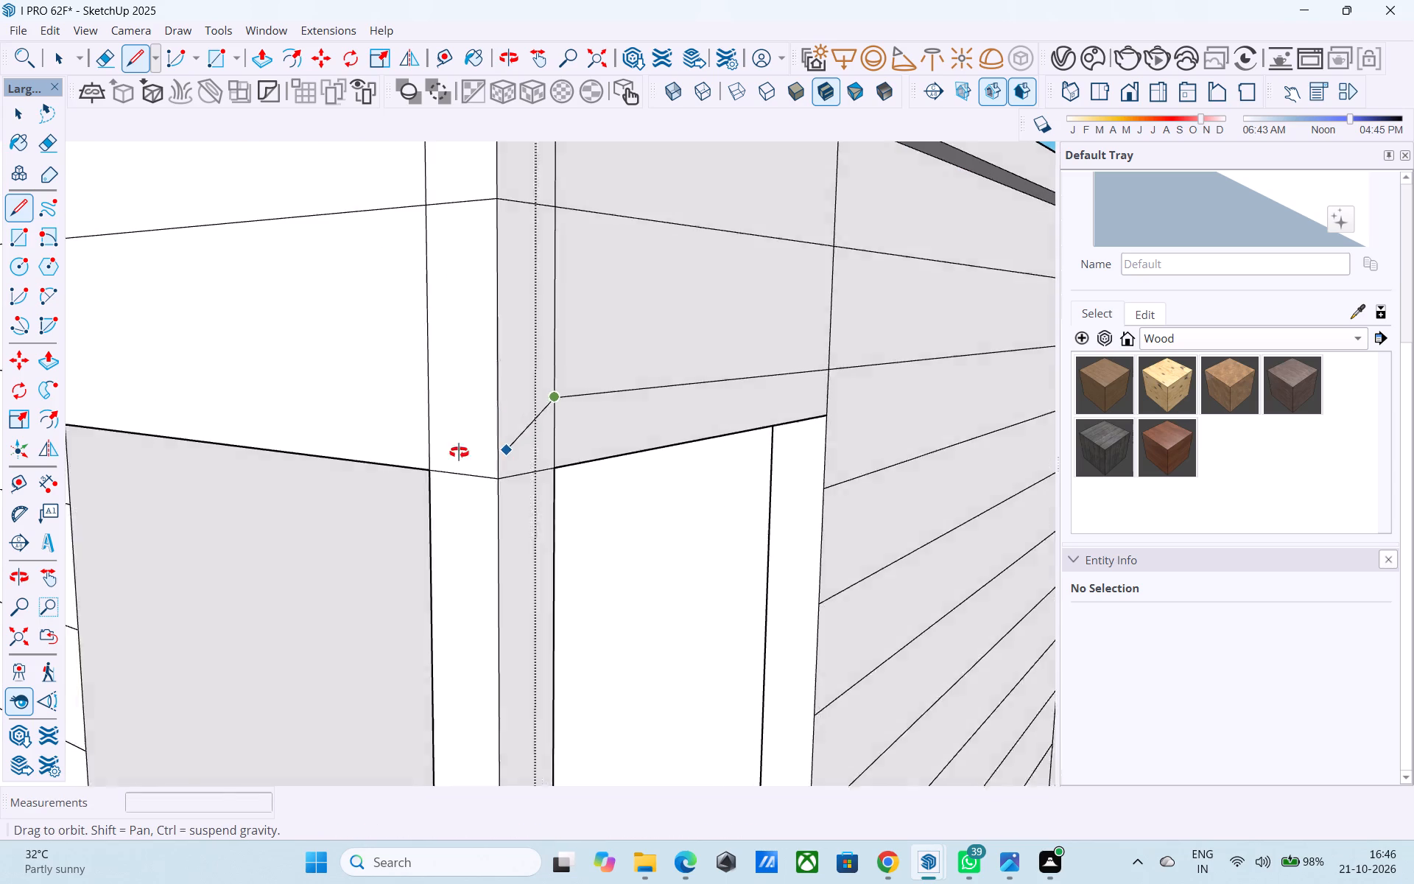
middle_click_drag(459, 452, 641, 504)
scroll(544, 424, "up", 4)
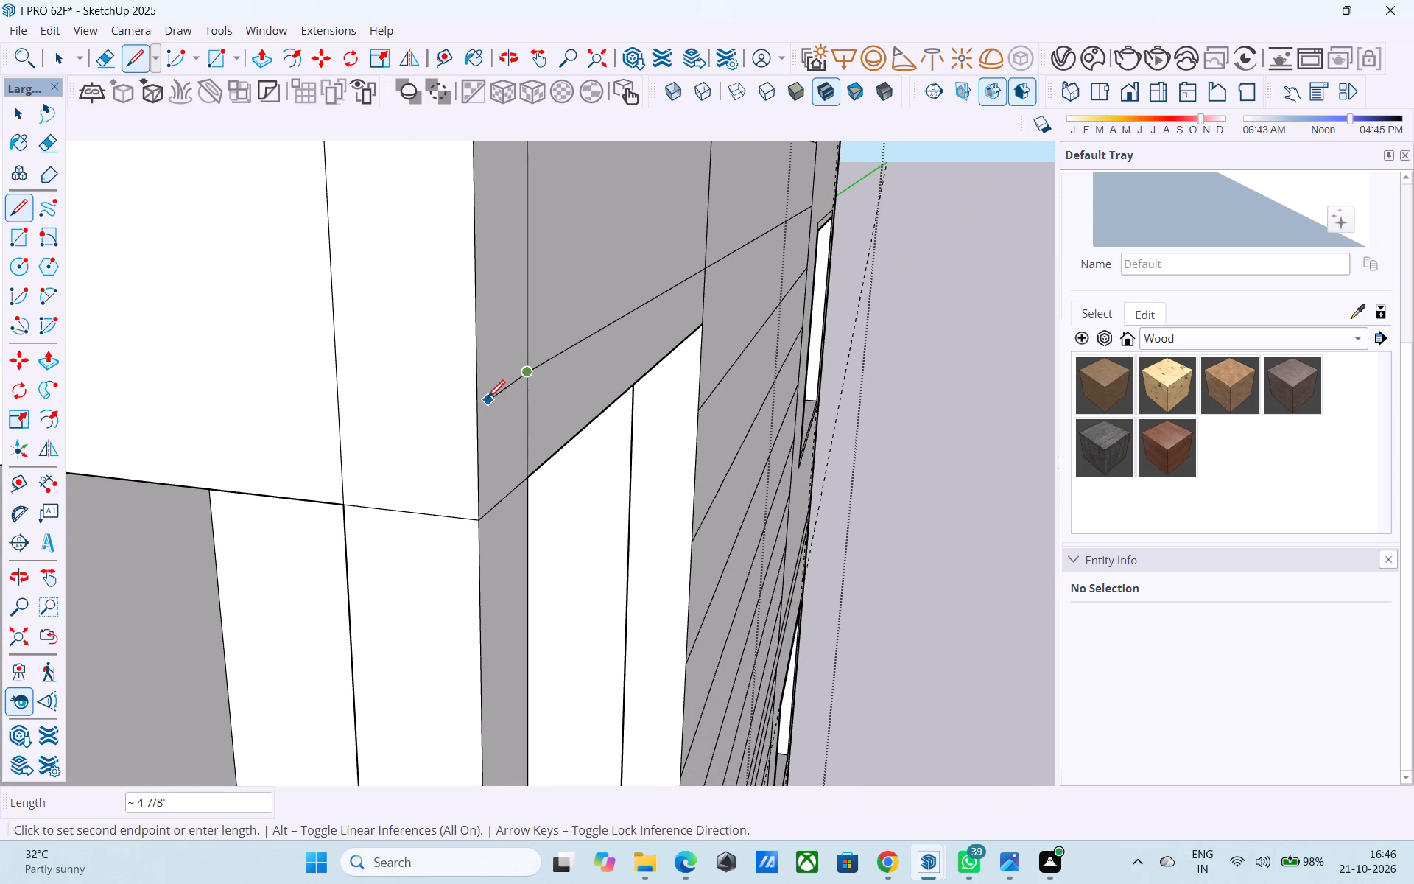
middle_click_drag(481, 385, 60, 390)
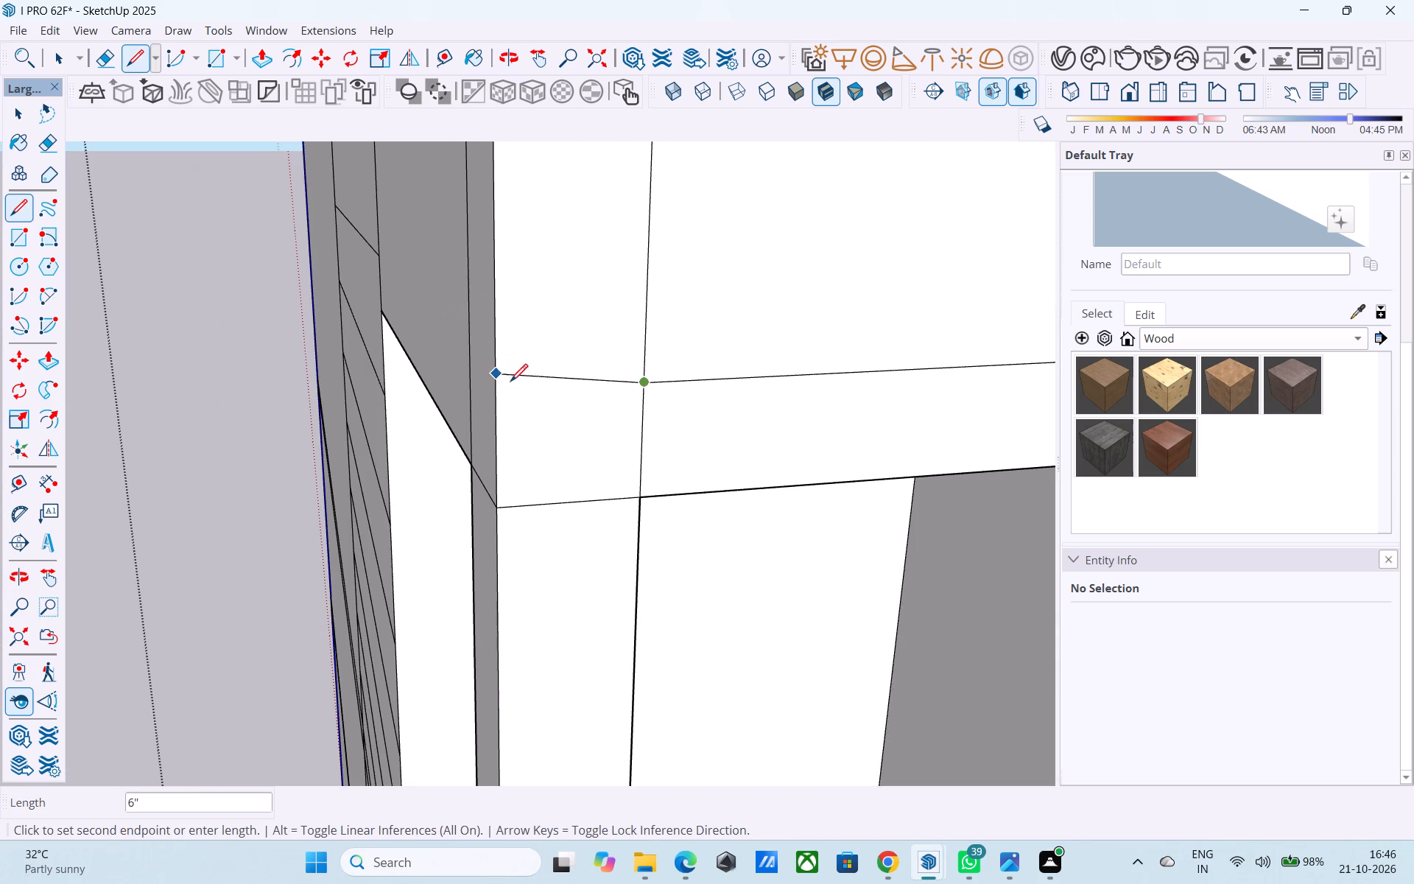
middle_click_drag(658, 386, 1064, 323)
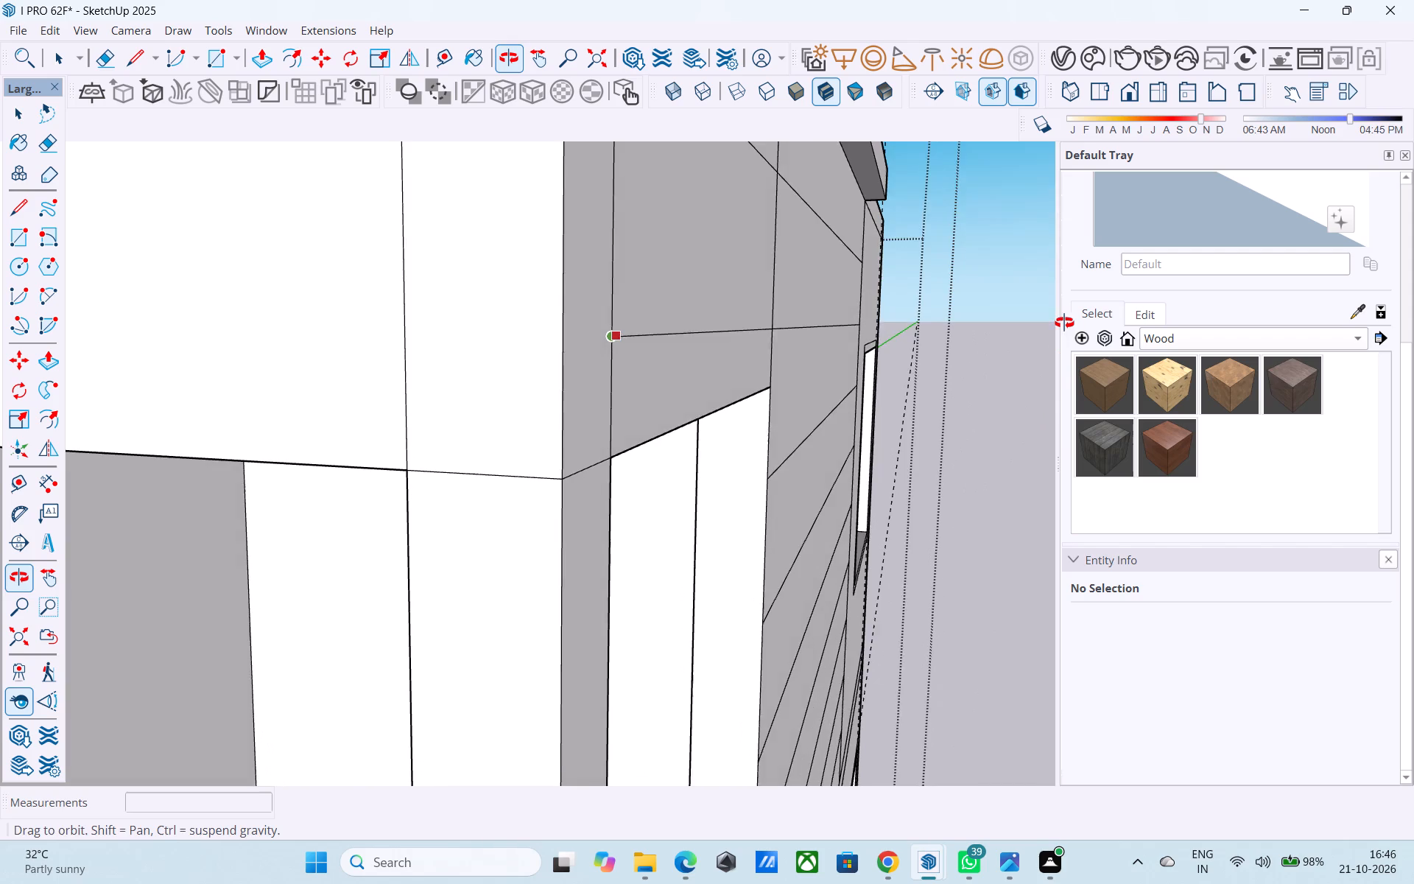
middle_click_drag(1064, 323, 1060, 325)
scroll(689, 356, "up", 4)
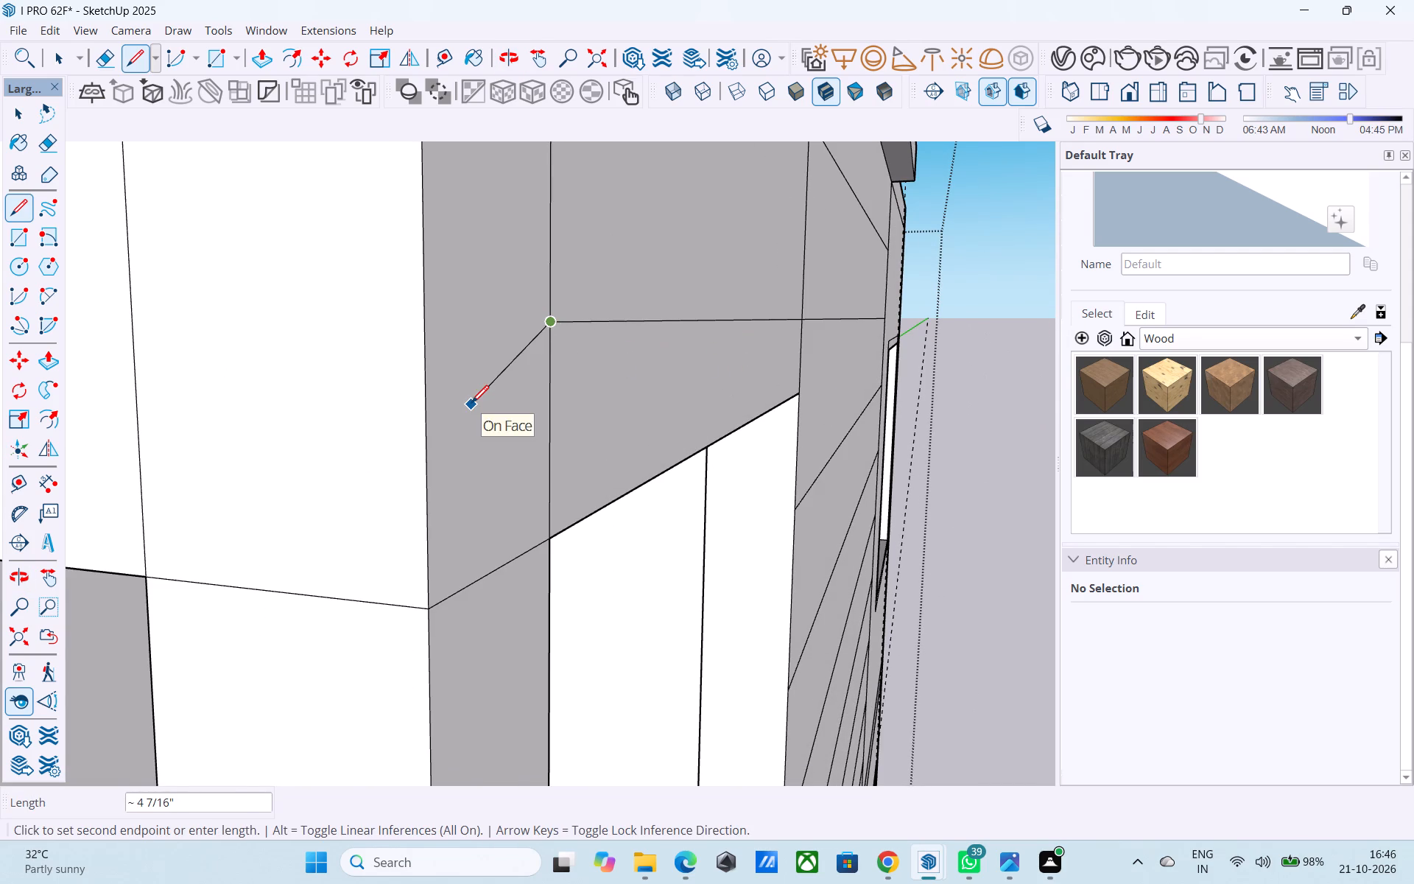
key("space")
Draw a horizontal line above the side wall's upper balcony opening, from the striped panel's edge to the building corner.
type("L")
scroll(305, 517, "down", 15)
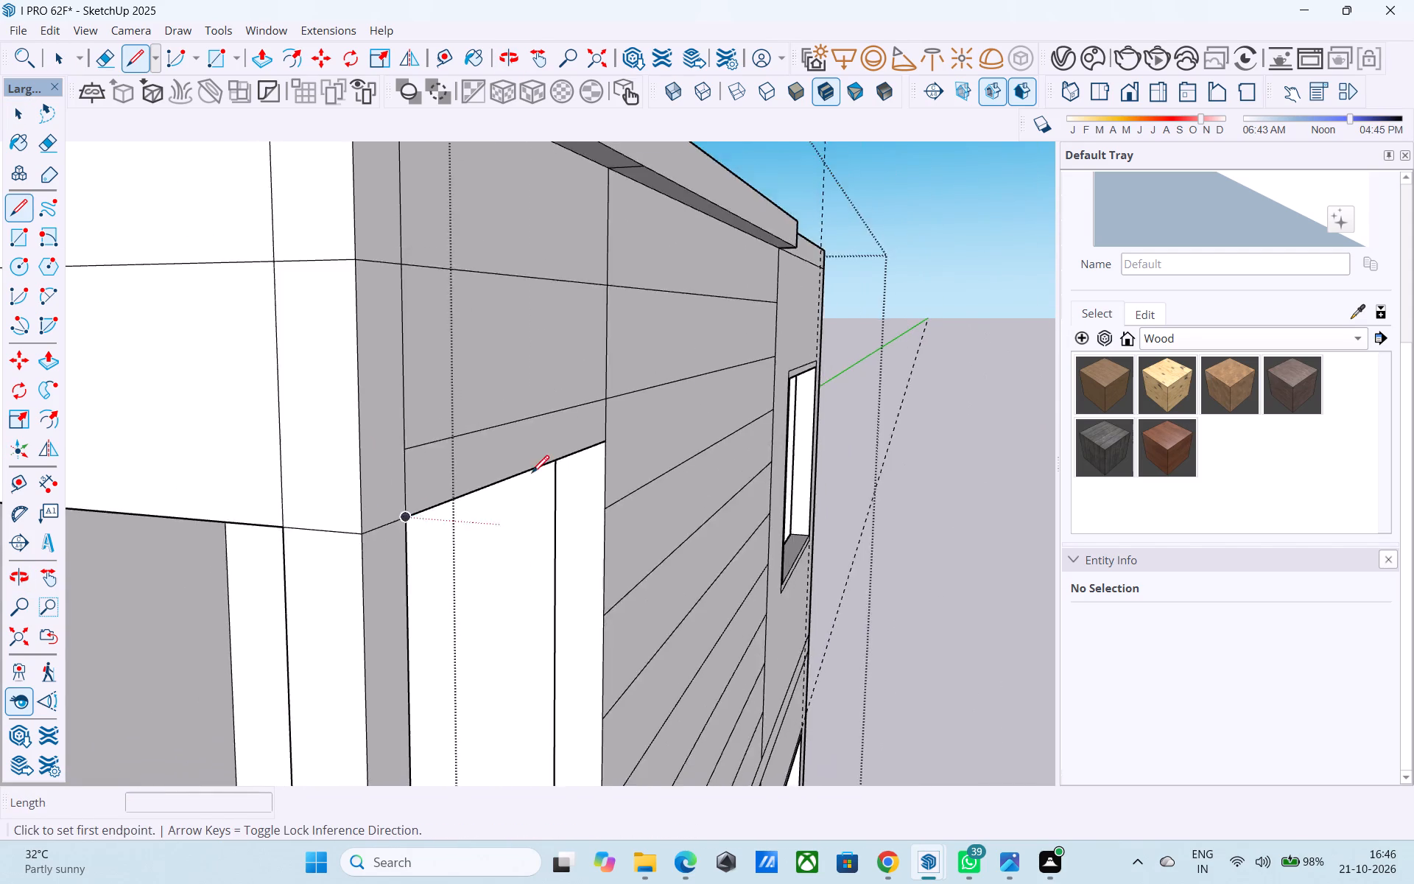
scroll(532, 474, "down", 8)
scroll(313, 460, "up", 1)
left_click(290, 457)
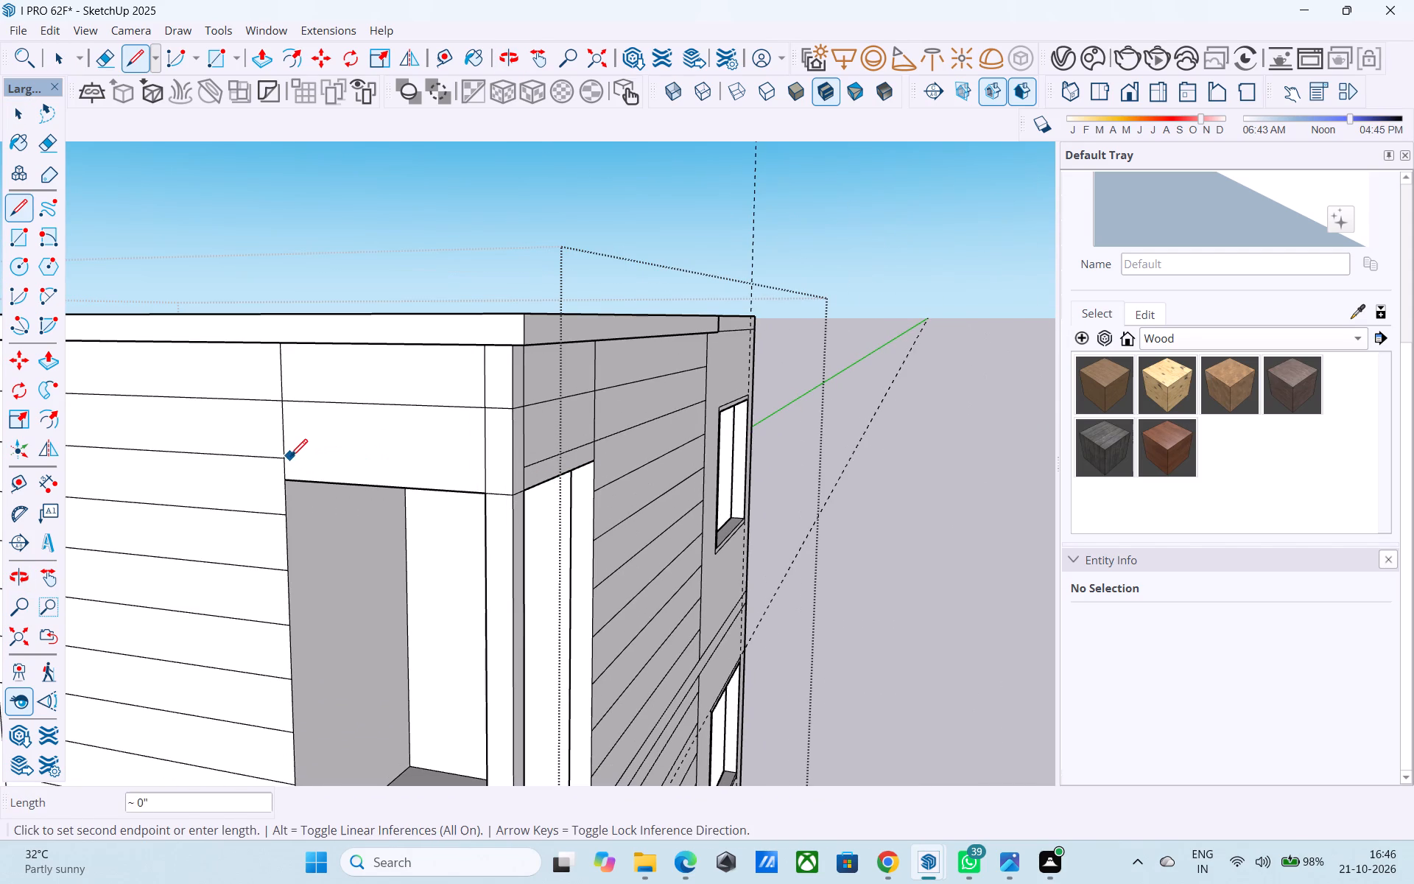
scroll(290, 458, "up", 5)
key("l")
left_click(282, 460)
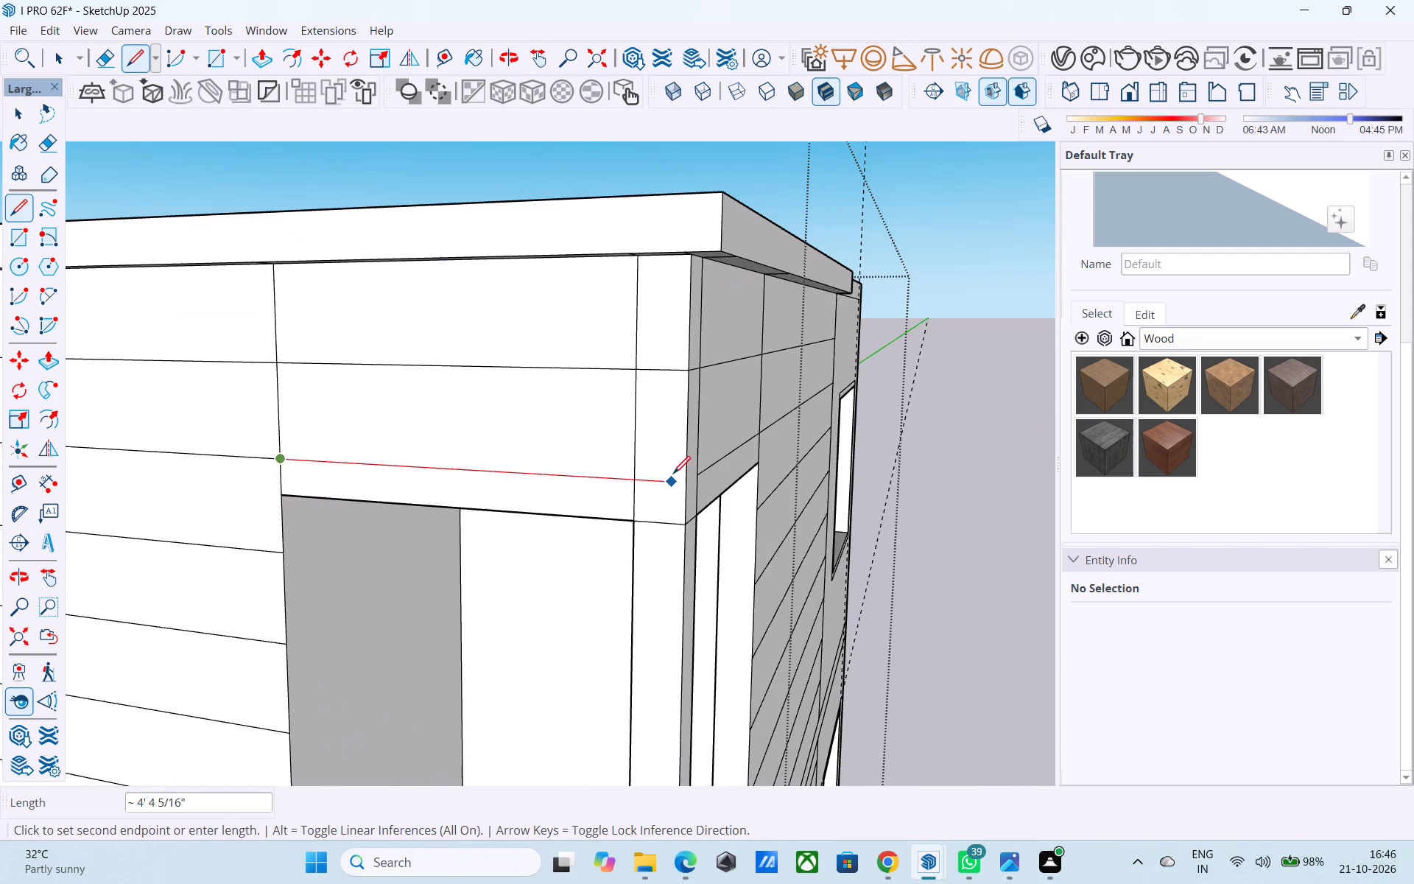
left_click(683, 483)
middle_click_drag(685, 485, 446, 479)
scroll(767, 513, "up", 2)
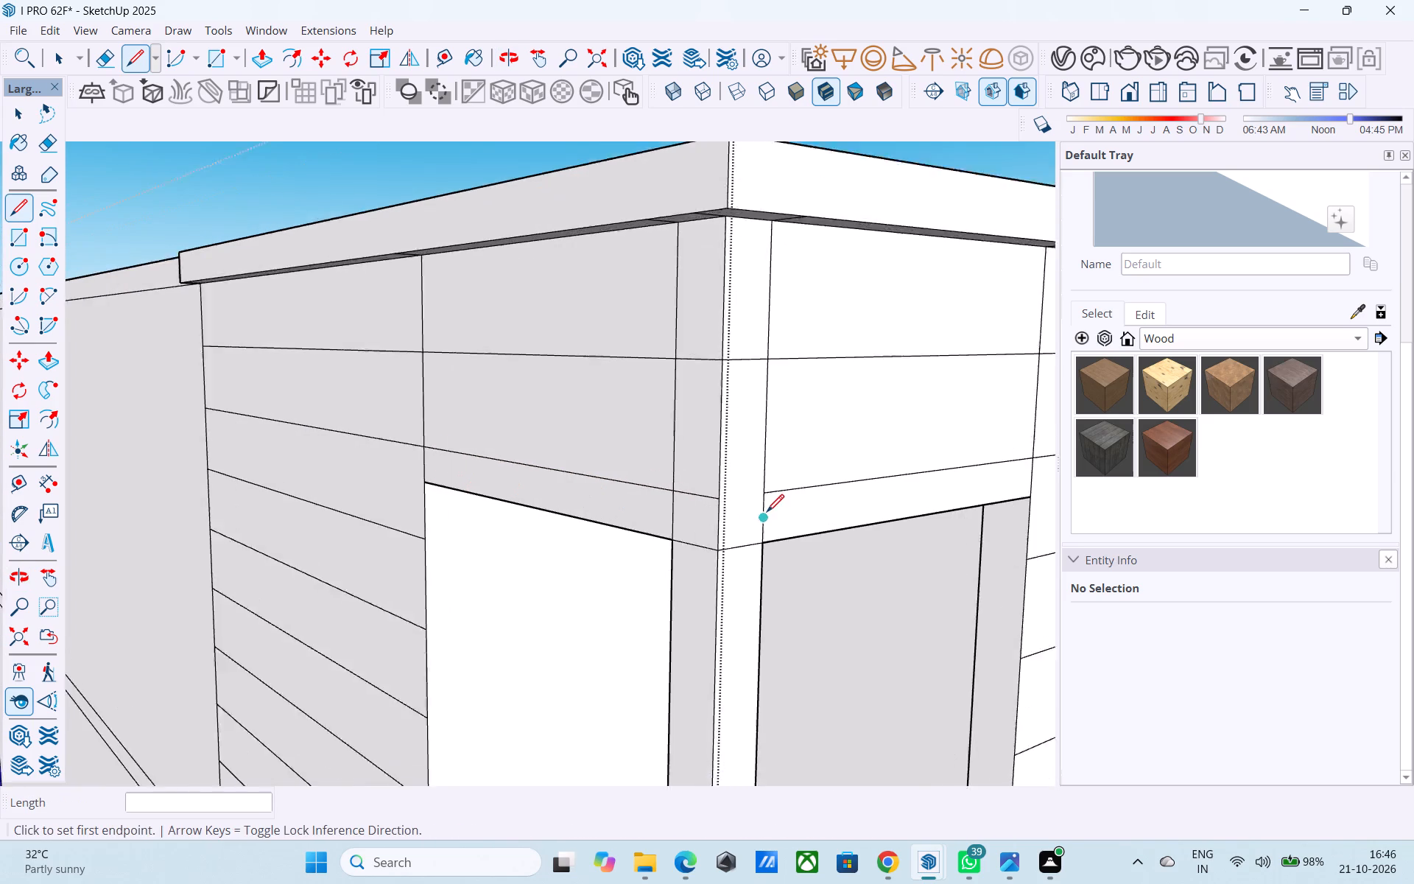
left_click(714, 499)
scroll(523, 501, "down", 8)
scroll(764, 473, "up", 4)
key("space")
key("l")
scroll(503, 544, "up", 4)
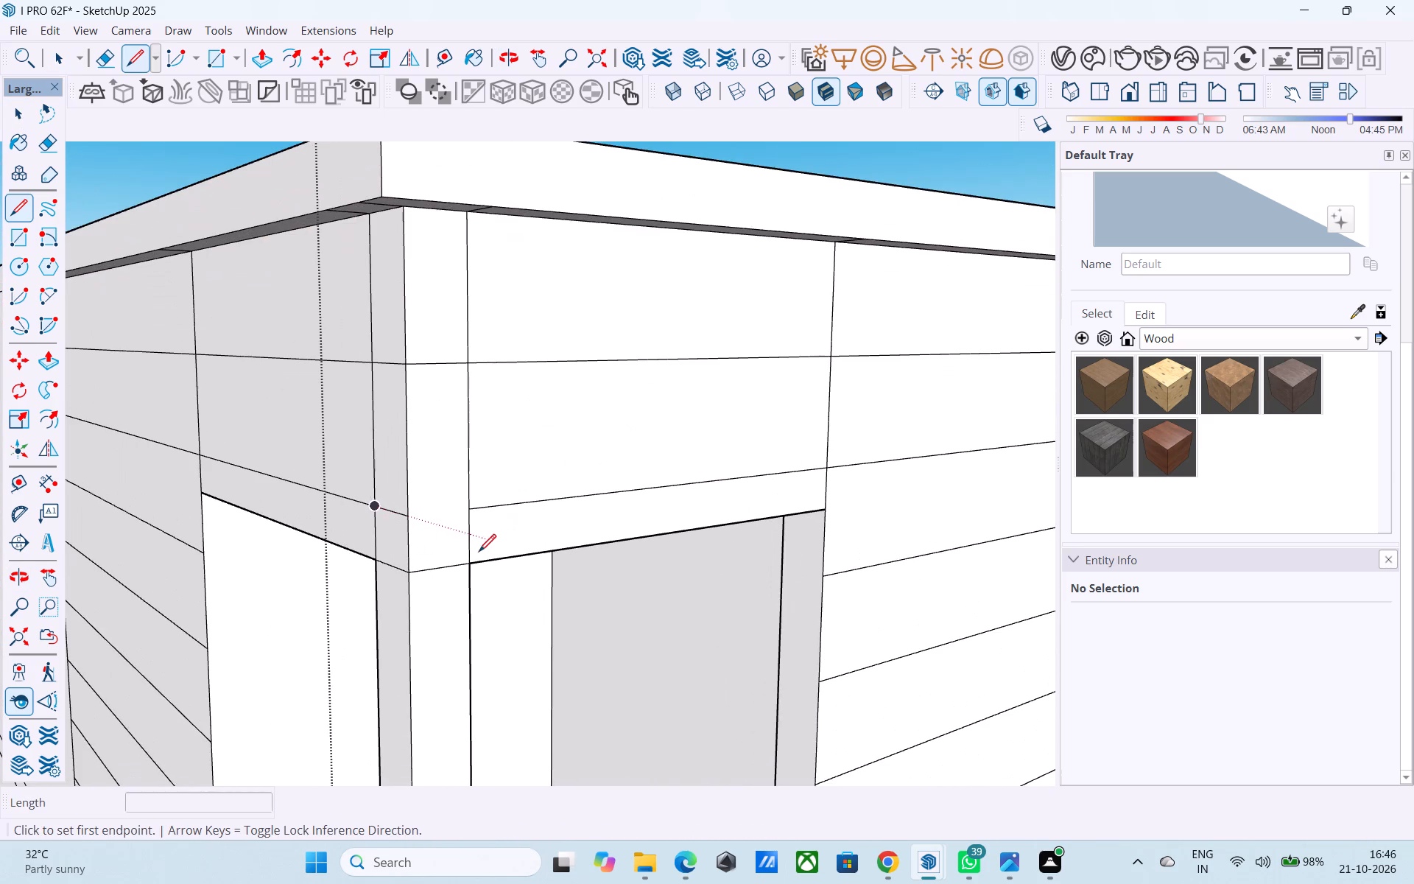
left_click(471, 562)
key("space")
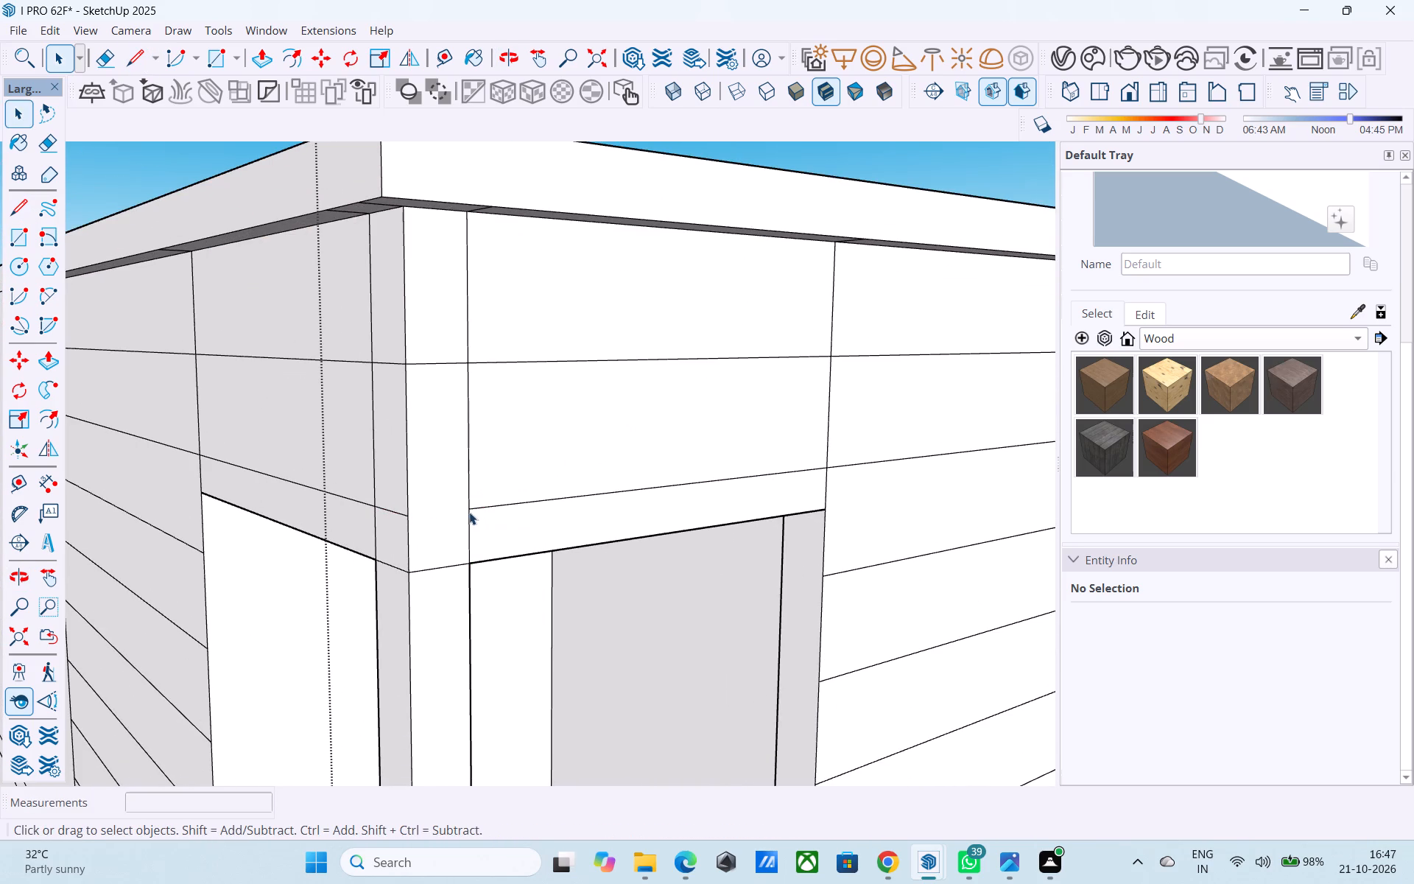
Erase the lowest horizontal lines above the upper balcony openings and the corner post's vertical edges beneath the upper stripe line, on both faces.
key("e")
left_click_drag(506, 512, 514, 490)
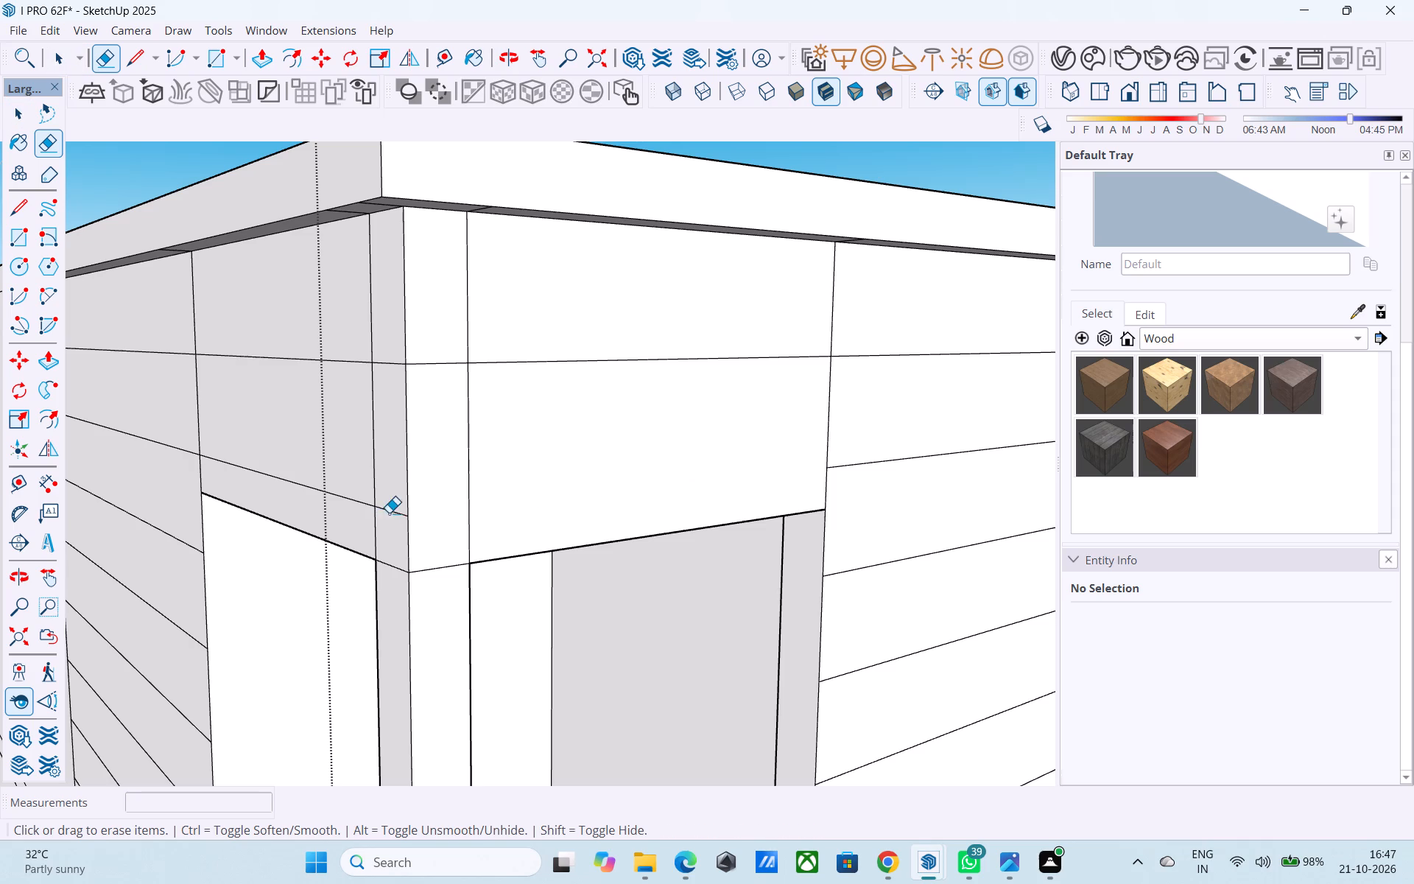
left_click_drag(389, 513, 386, 491)
left_click_drag(367, 499, 358, 508)
left_click_drag(379, 527, 364, 519)
left_click_drag(461, 519, 538, 526)
Copy the 6" horizontal edge on the front face of the corner post 6" upward.
key("space")
left_click(452, 564)
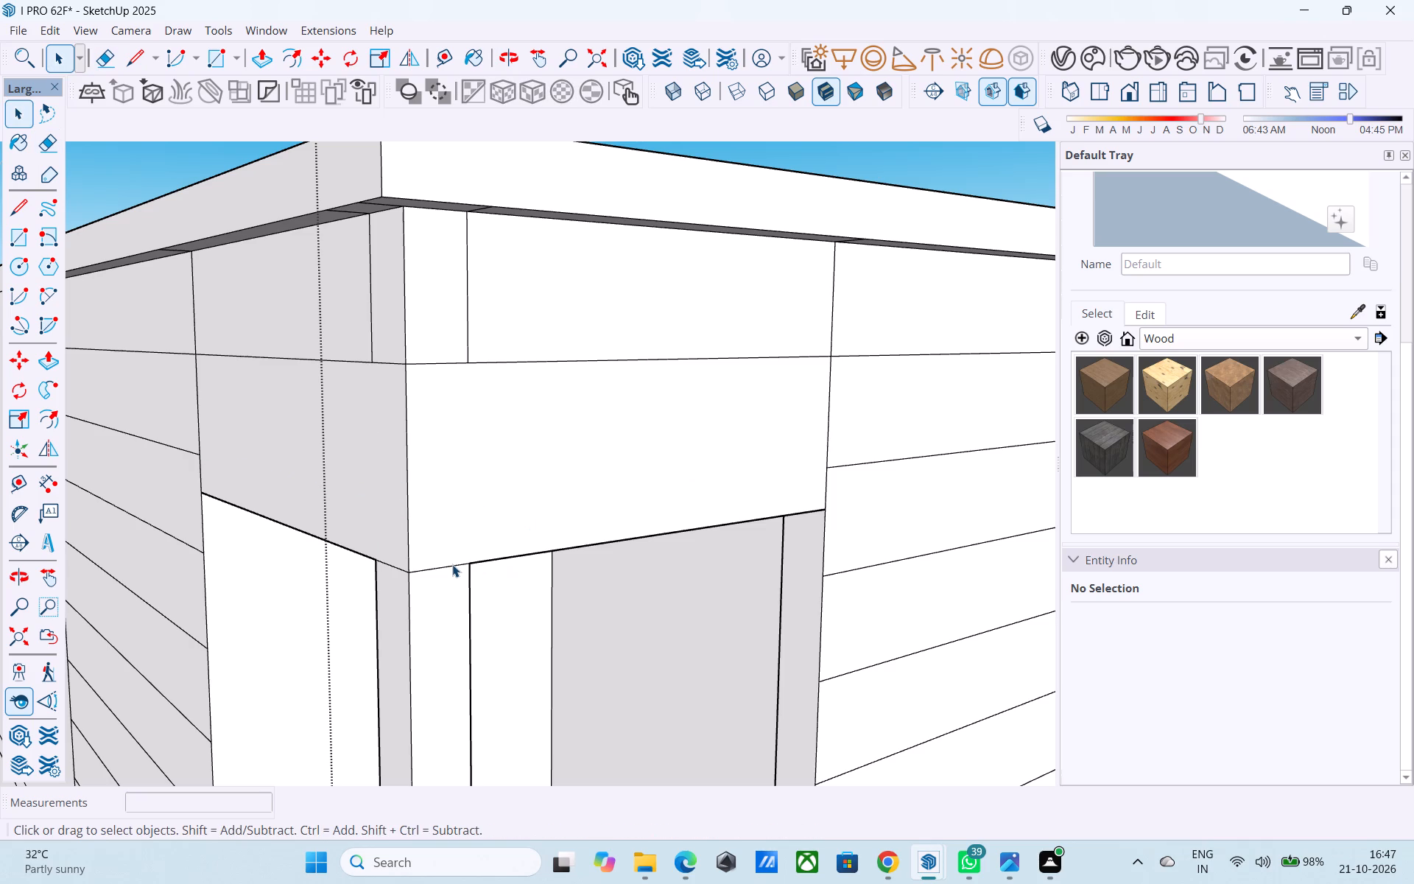
key("m")
left_click(465, 562)
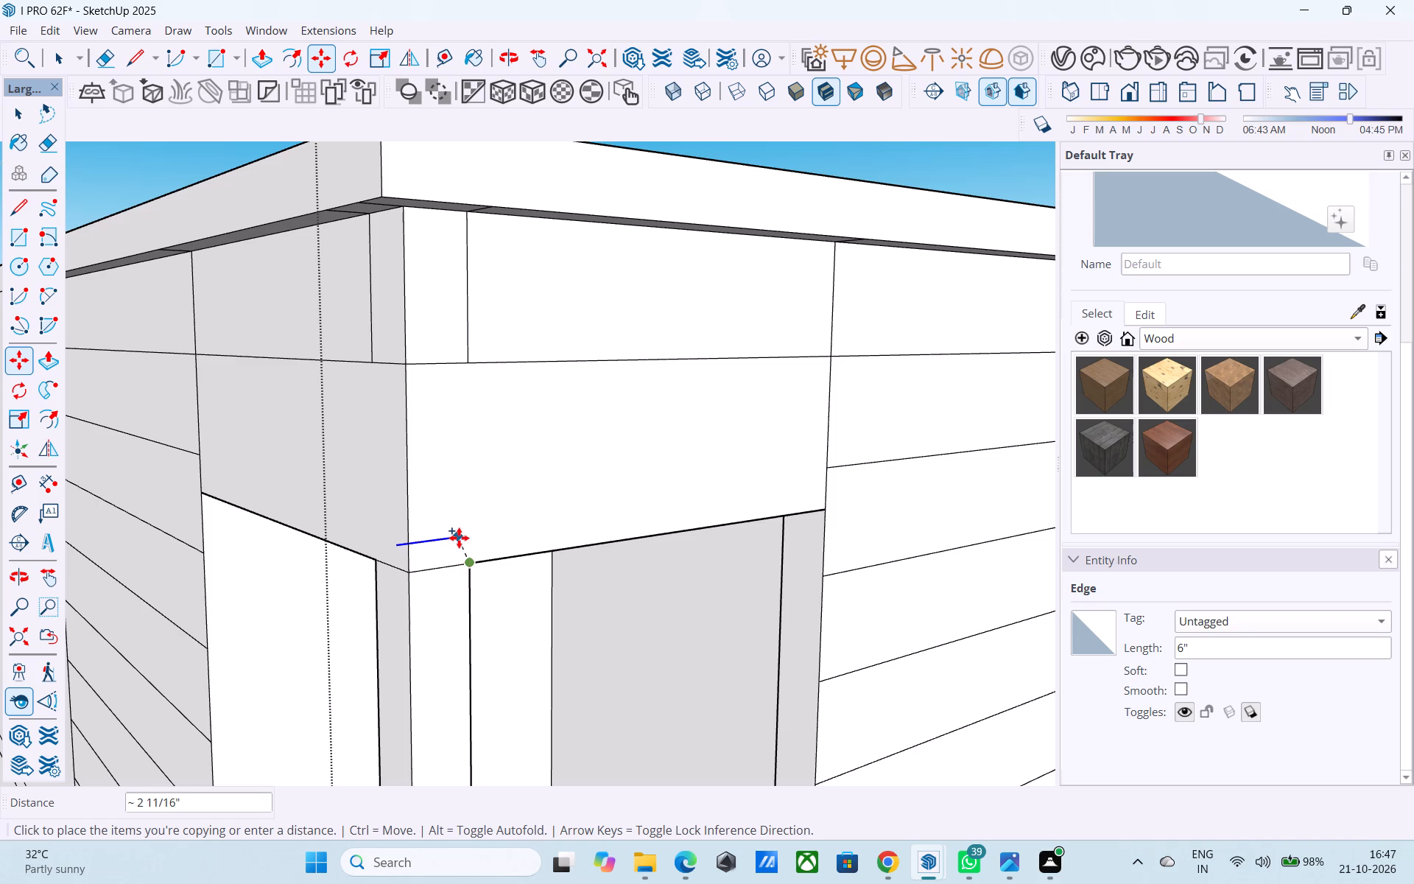
type("6\"")
key("Return")
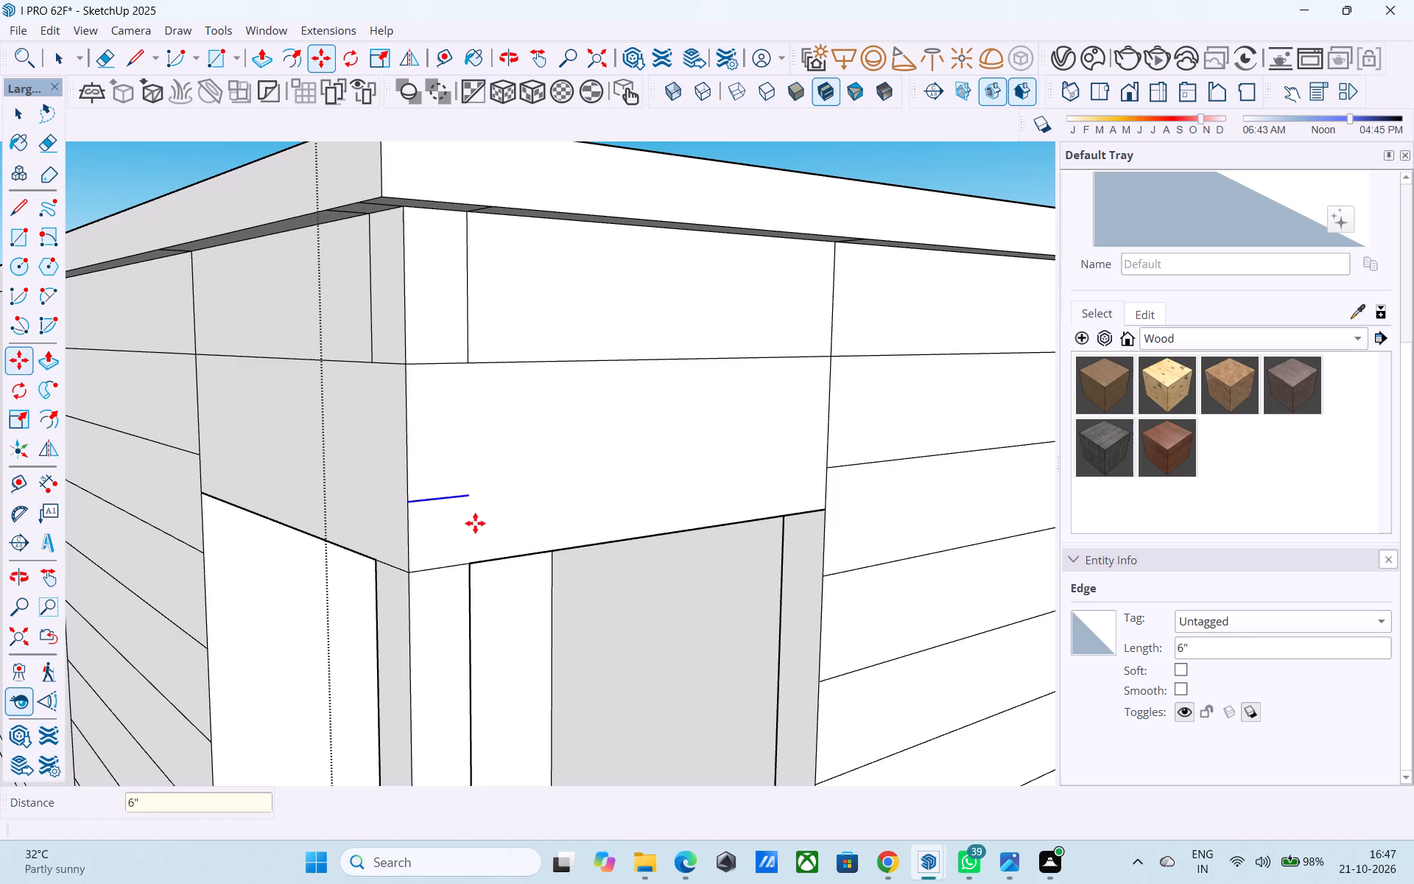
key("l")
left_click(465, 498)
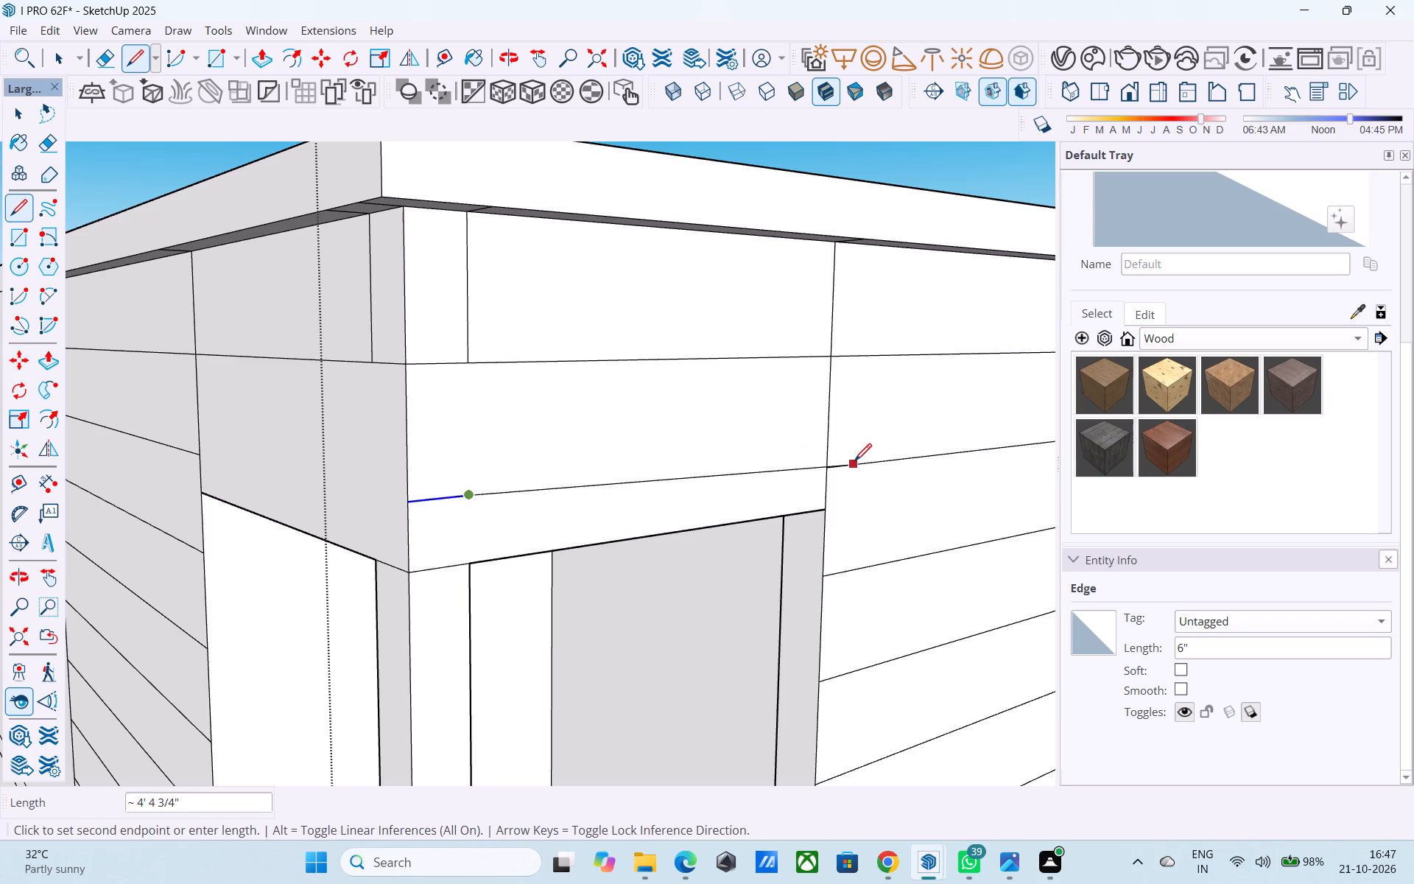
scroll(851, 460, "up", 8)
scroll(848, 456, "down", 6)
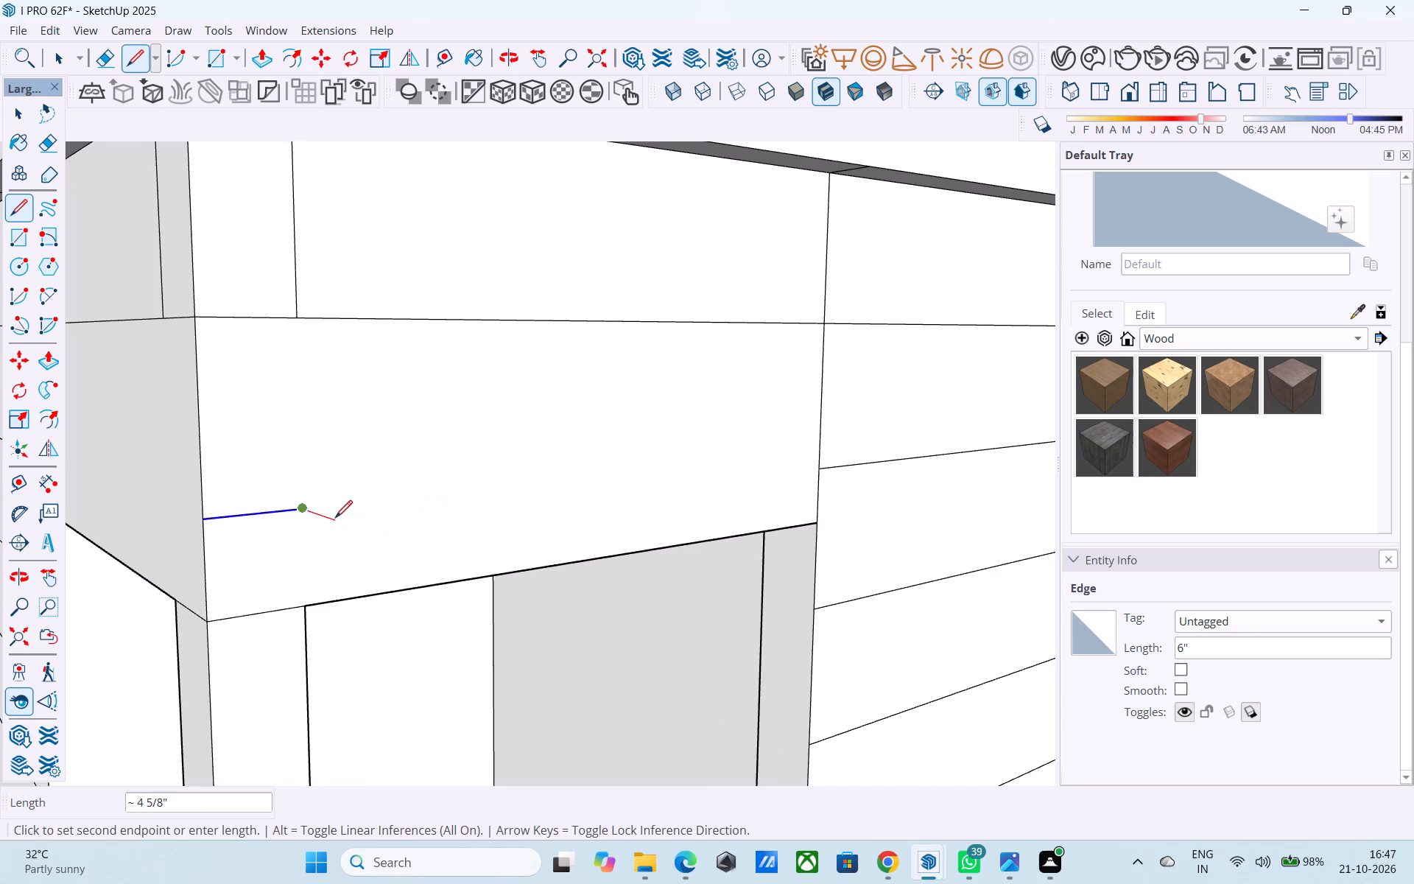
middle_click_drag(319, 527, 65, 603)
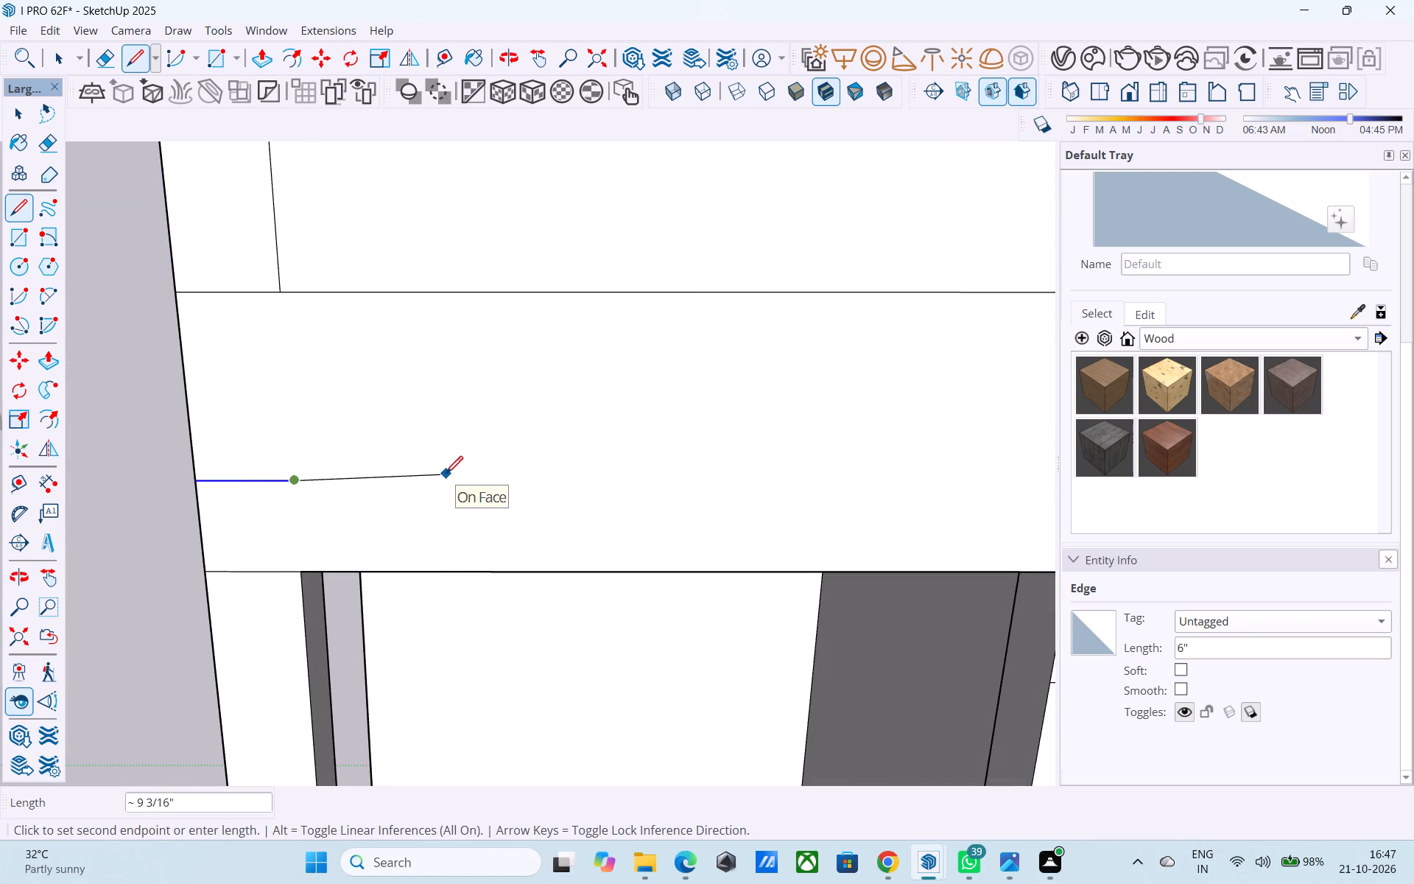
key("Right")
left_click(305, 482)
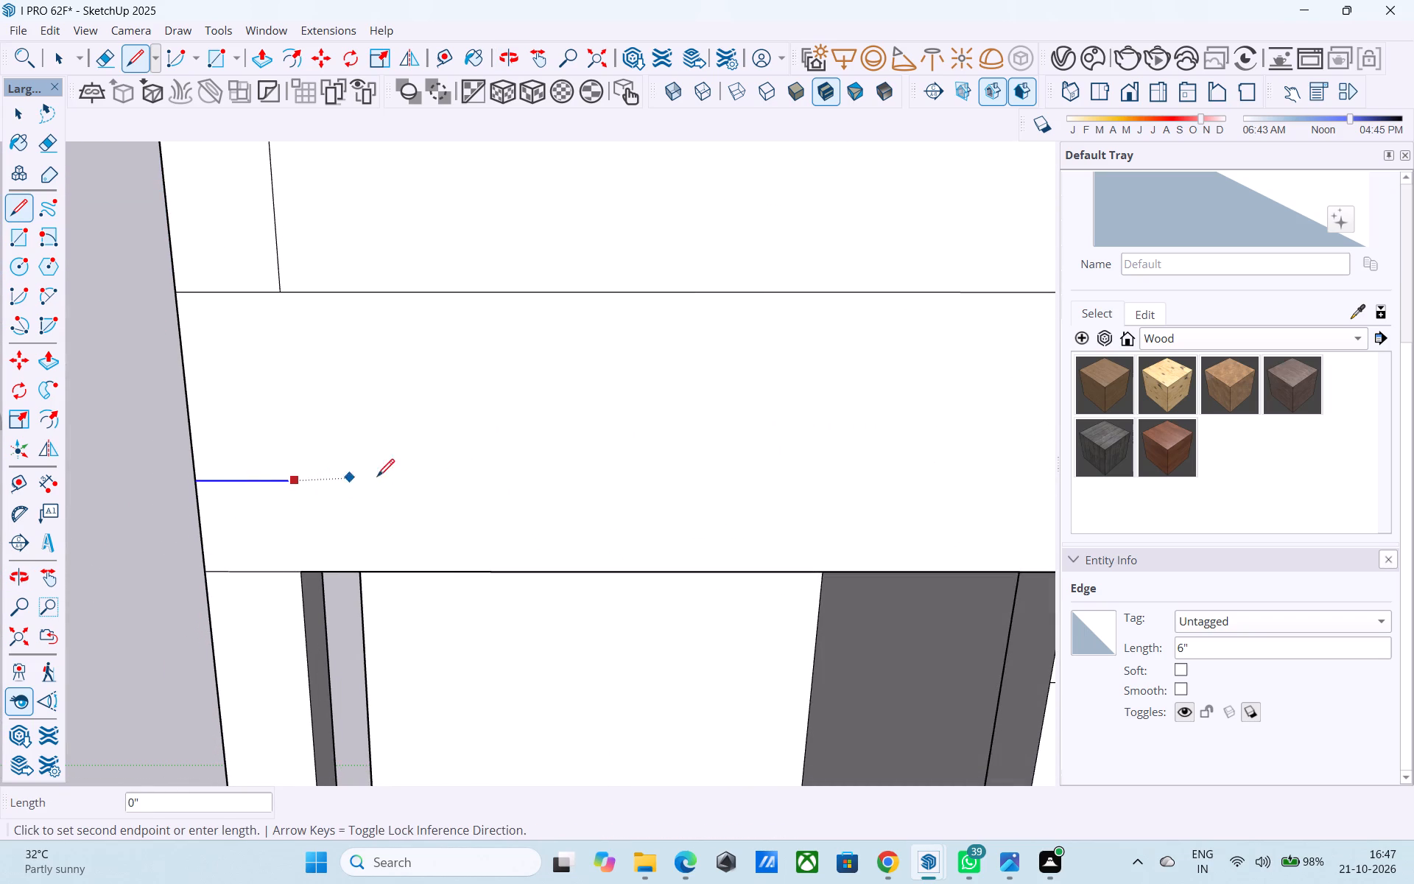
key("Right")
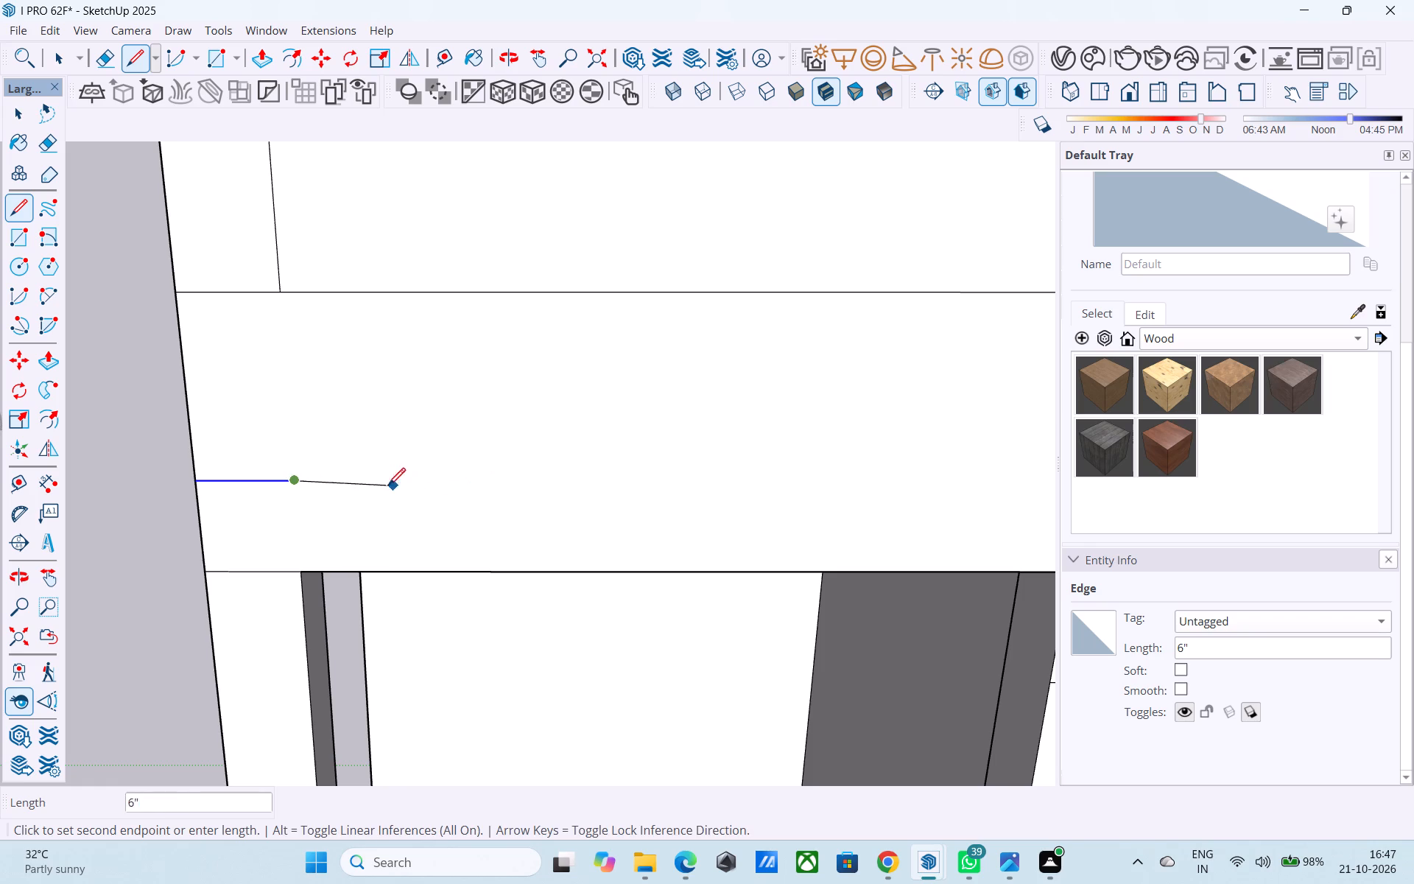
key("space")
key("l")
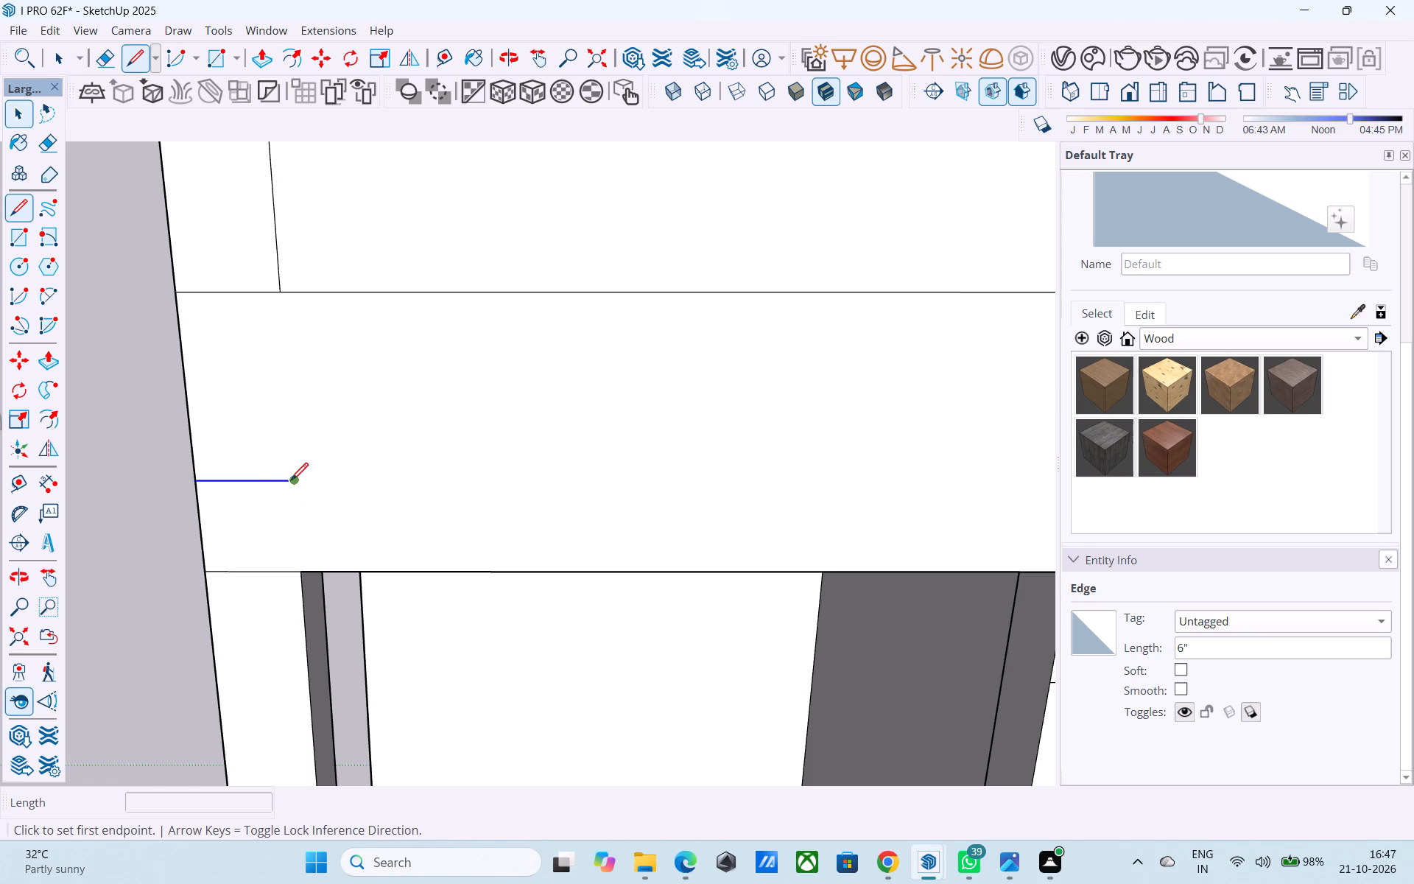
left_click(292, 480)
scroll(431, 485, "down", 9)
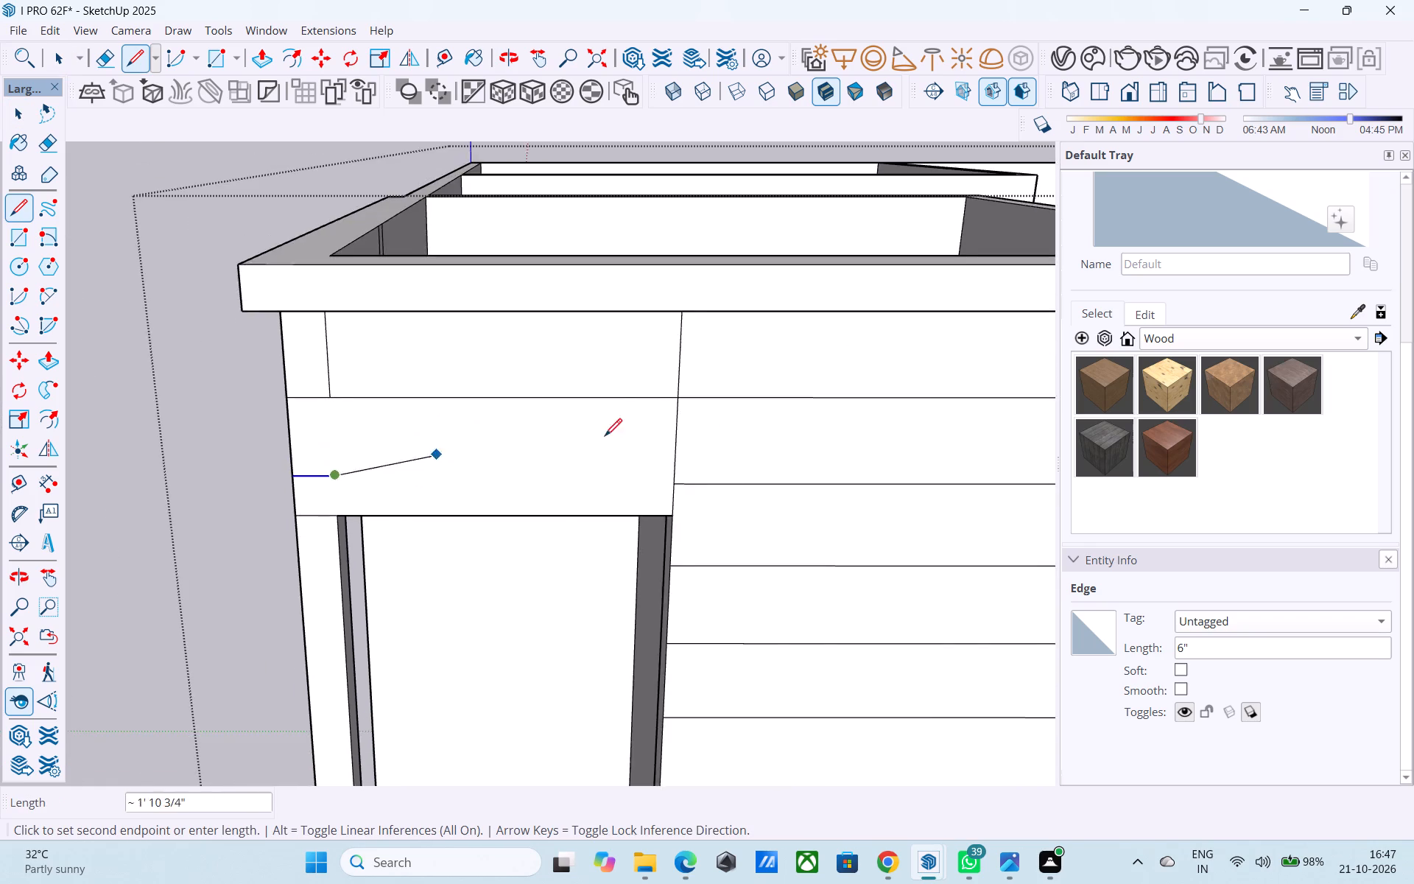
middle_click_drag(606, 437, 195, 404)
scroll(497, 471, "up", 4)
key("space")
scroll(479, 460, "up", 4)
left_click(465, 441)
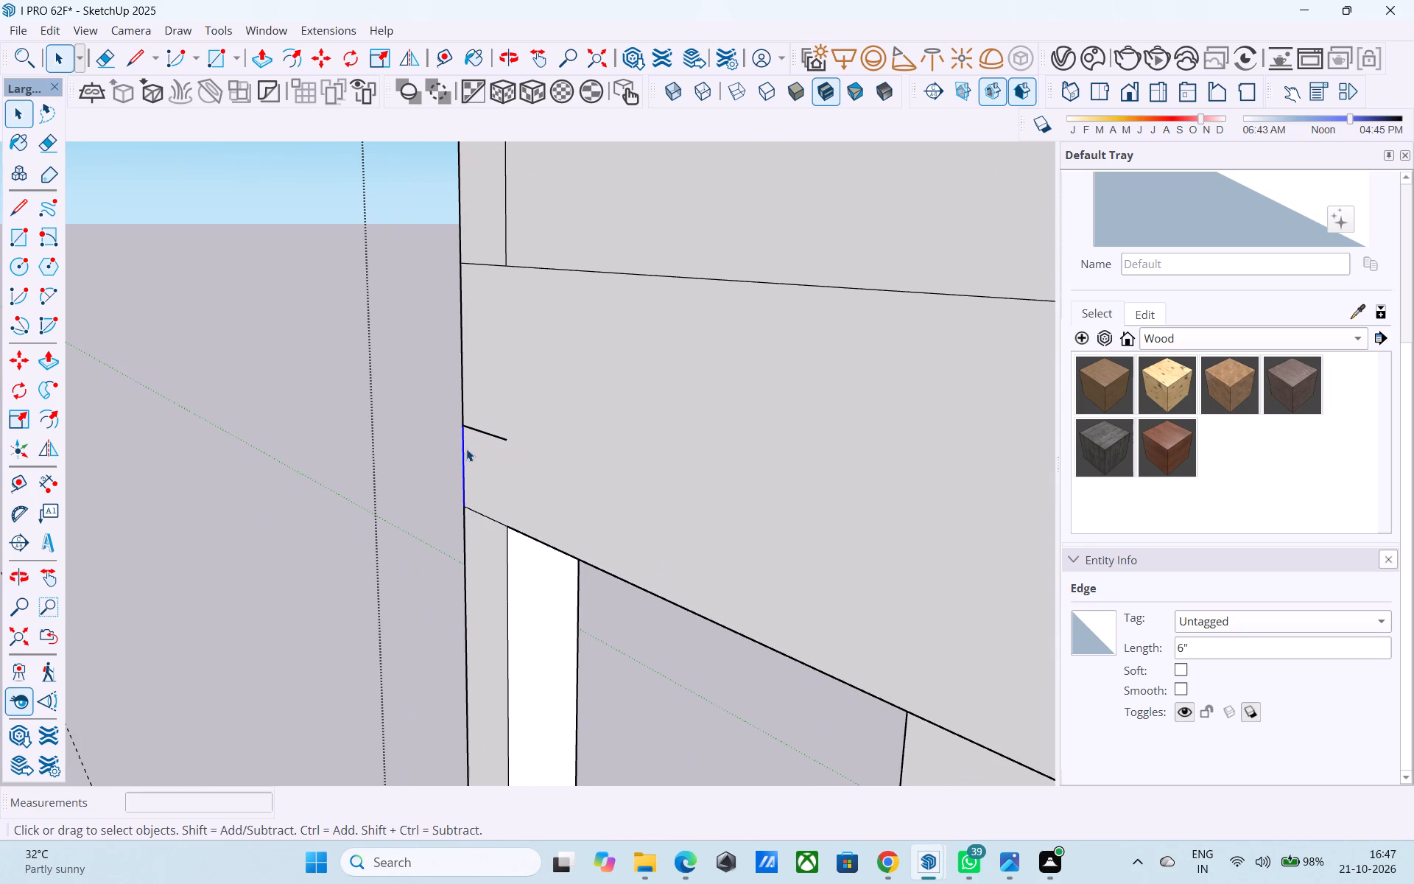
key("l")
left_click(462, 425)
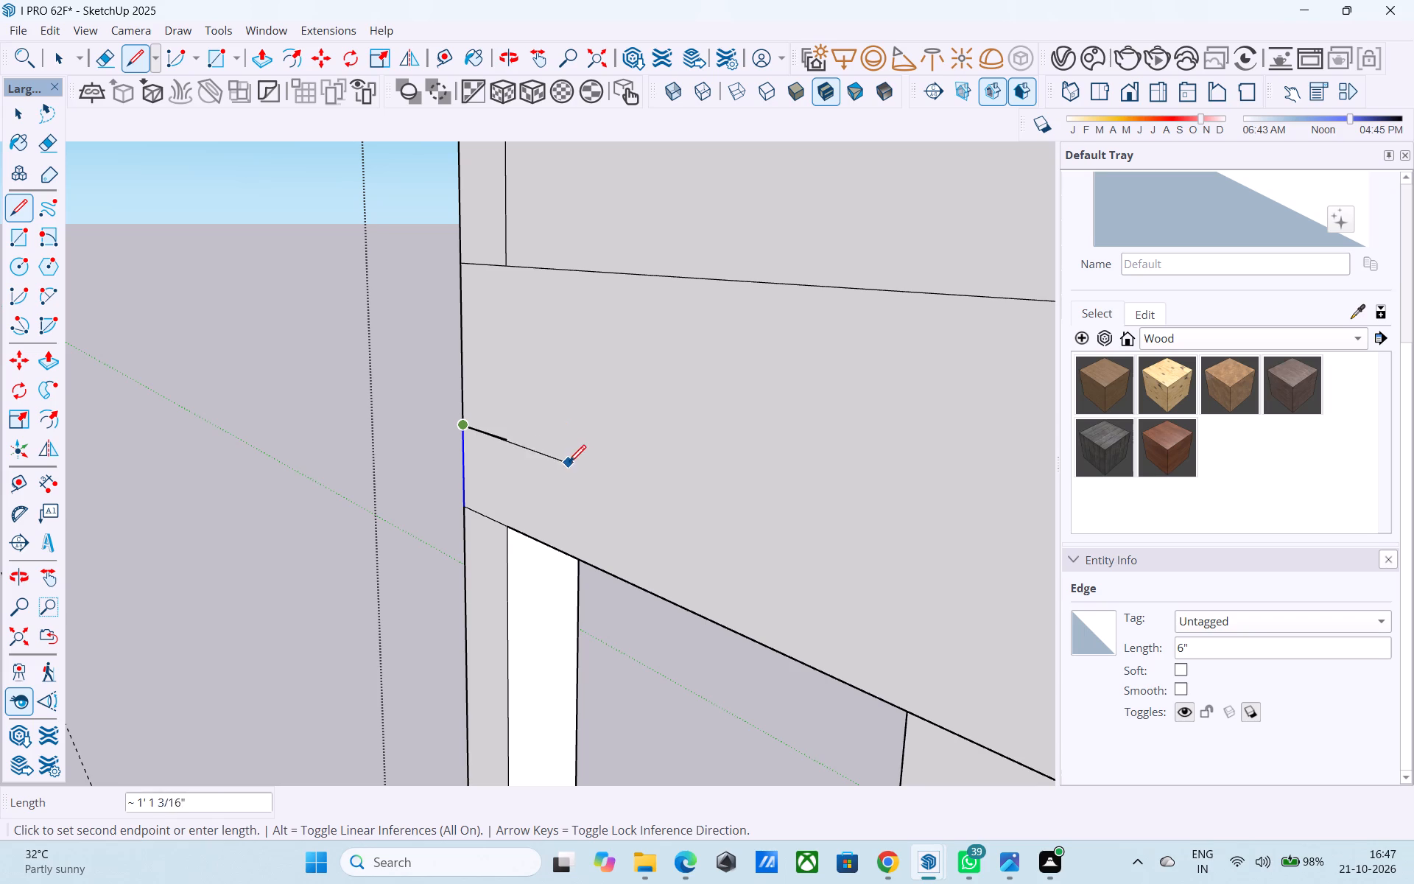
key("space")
Leave the group and inspect the building's corner balconies and horizontal banding on the front and side facades.
scroll(401, 482, "down", 4)
middle_click_drag(404, 493, 1011, 458)
scroll(817, 409, "down", 3)
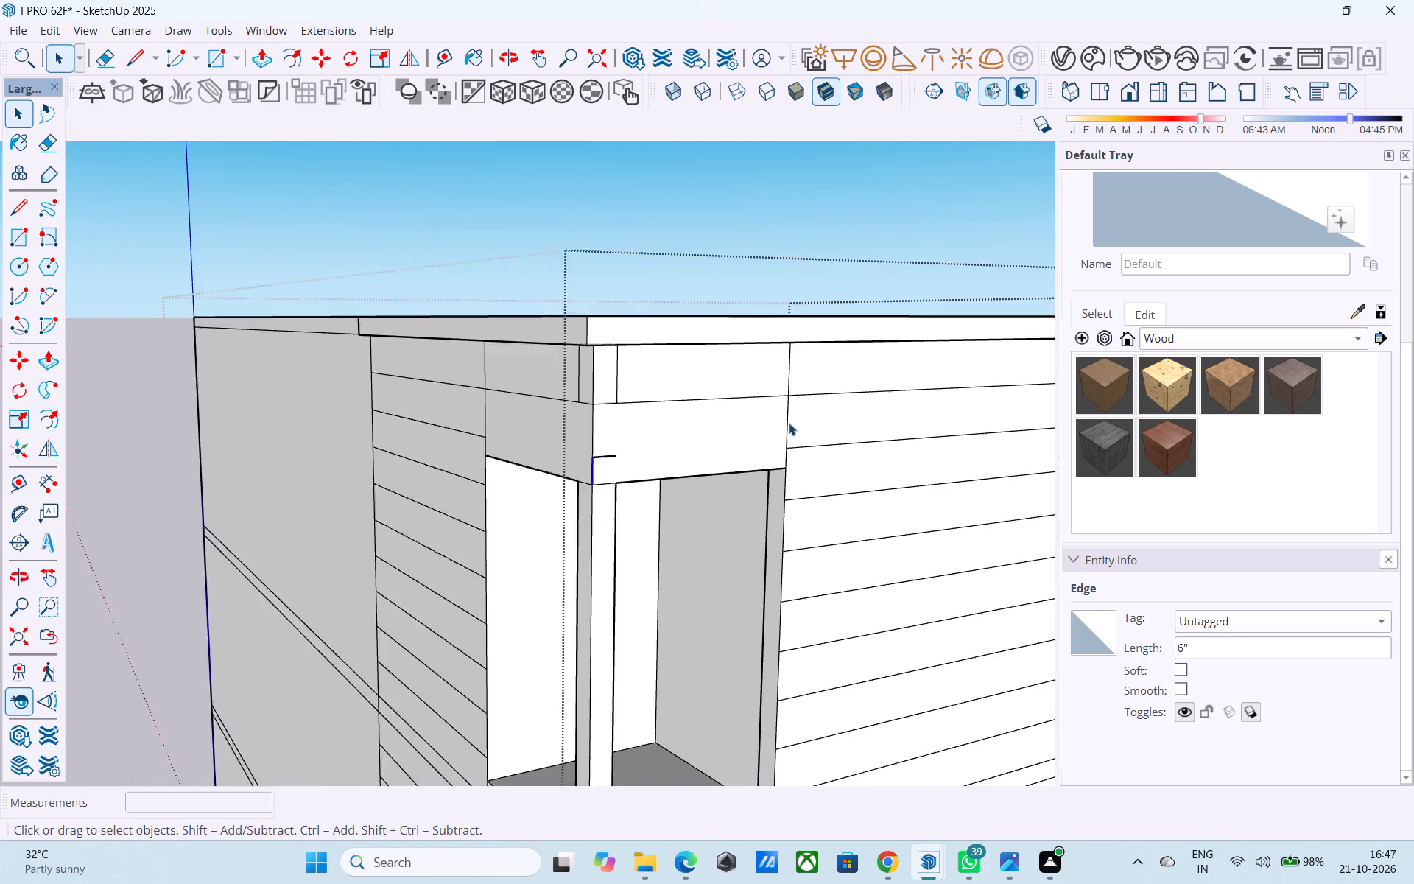
scroll(789, 423, "down", 2)
scroll(444, 368, "down", 16)
left_click(591, 207)
scroll(546, 310, "up", 6)
middle_click_drag(473, 471, 473, 459)
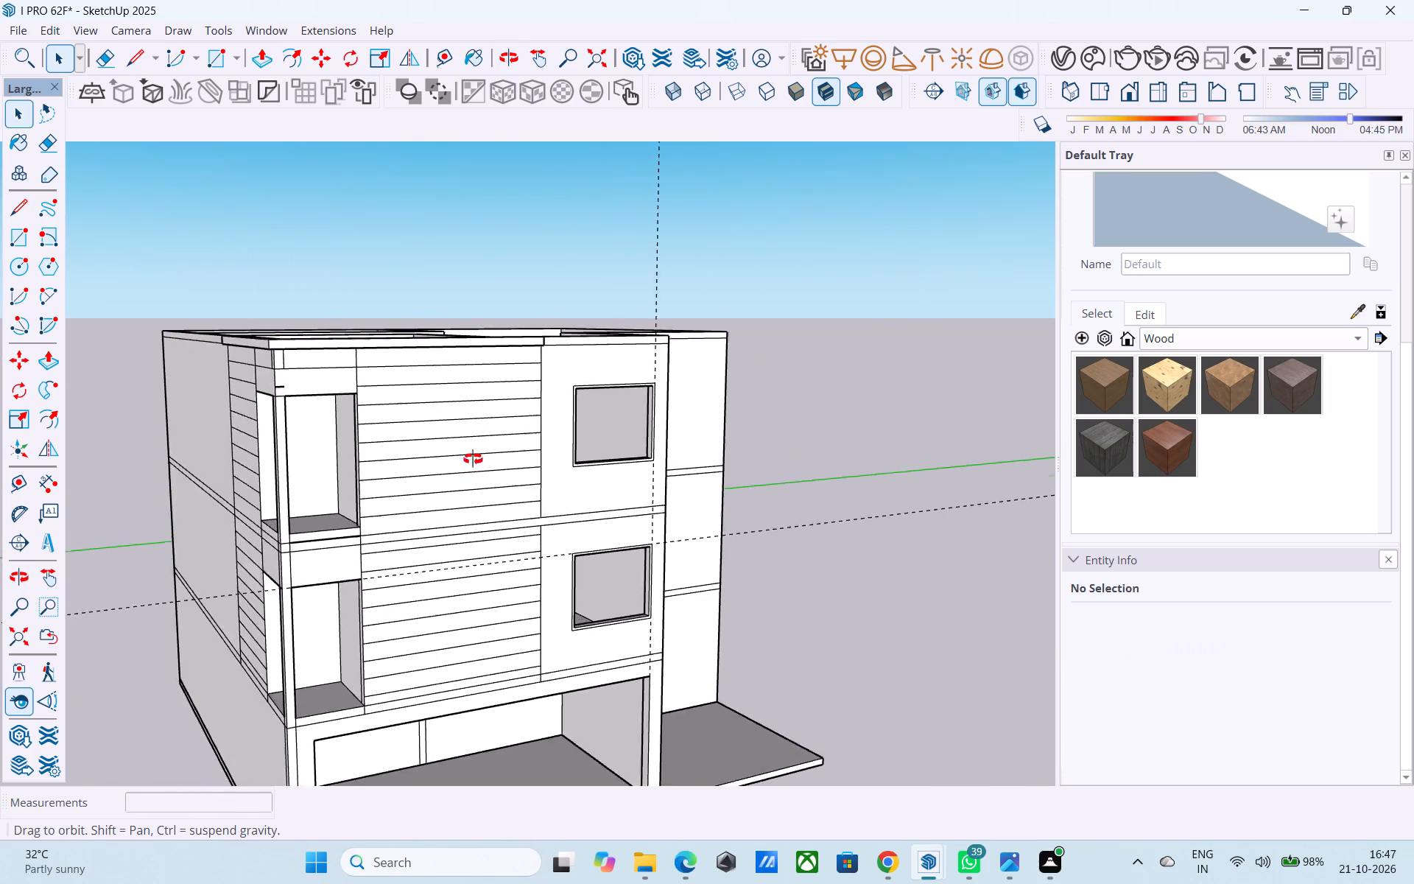
middle_click_drag(473, 459, 492, 416)
scroll(434, 483, "down", 4)
middle_click_drag(326, 564, 389, 587)
scroll(229, 622, "up", 5)
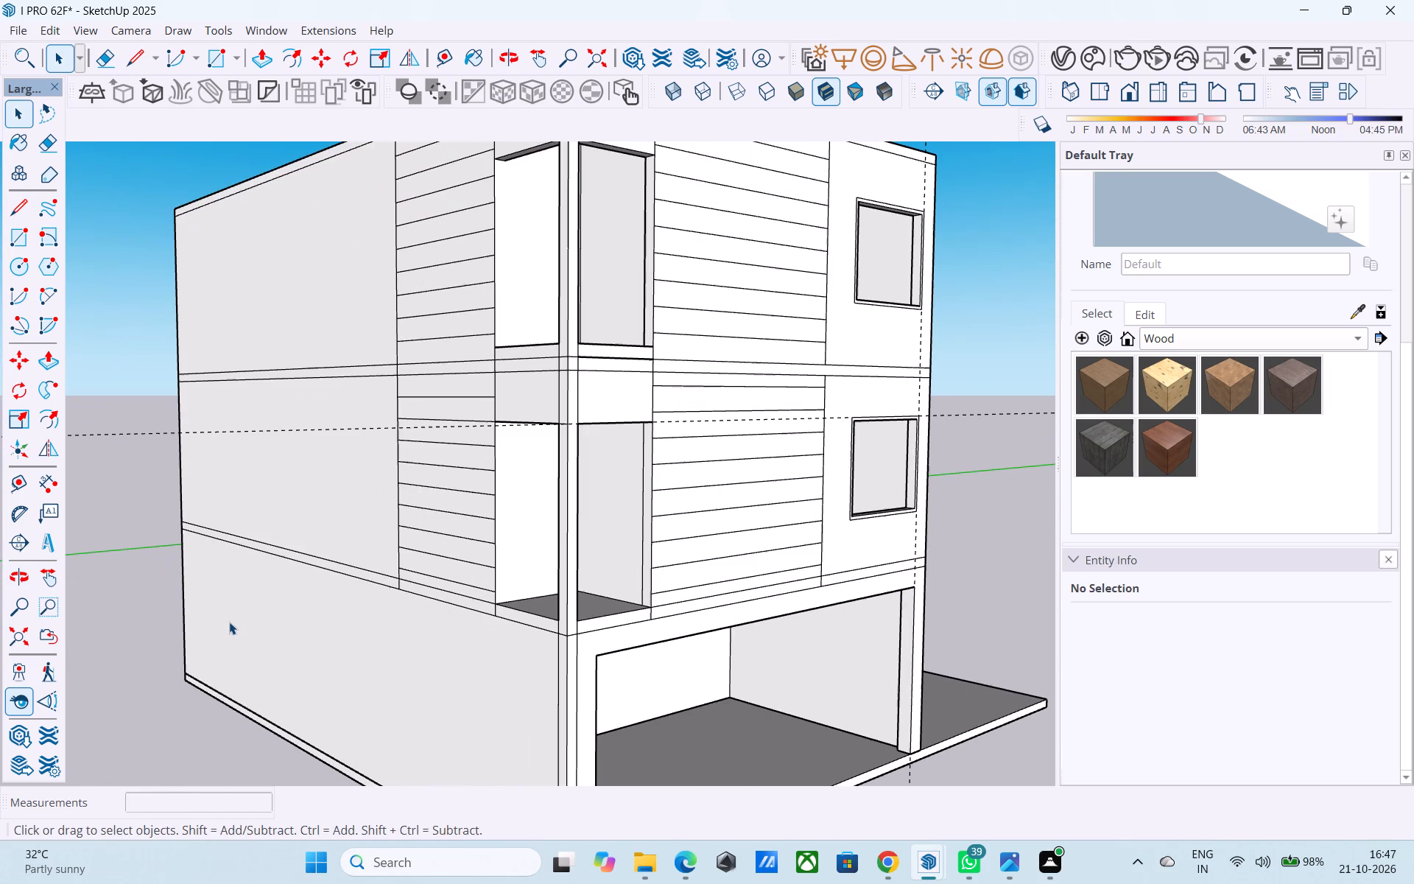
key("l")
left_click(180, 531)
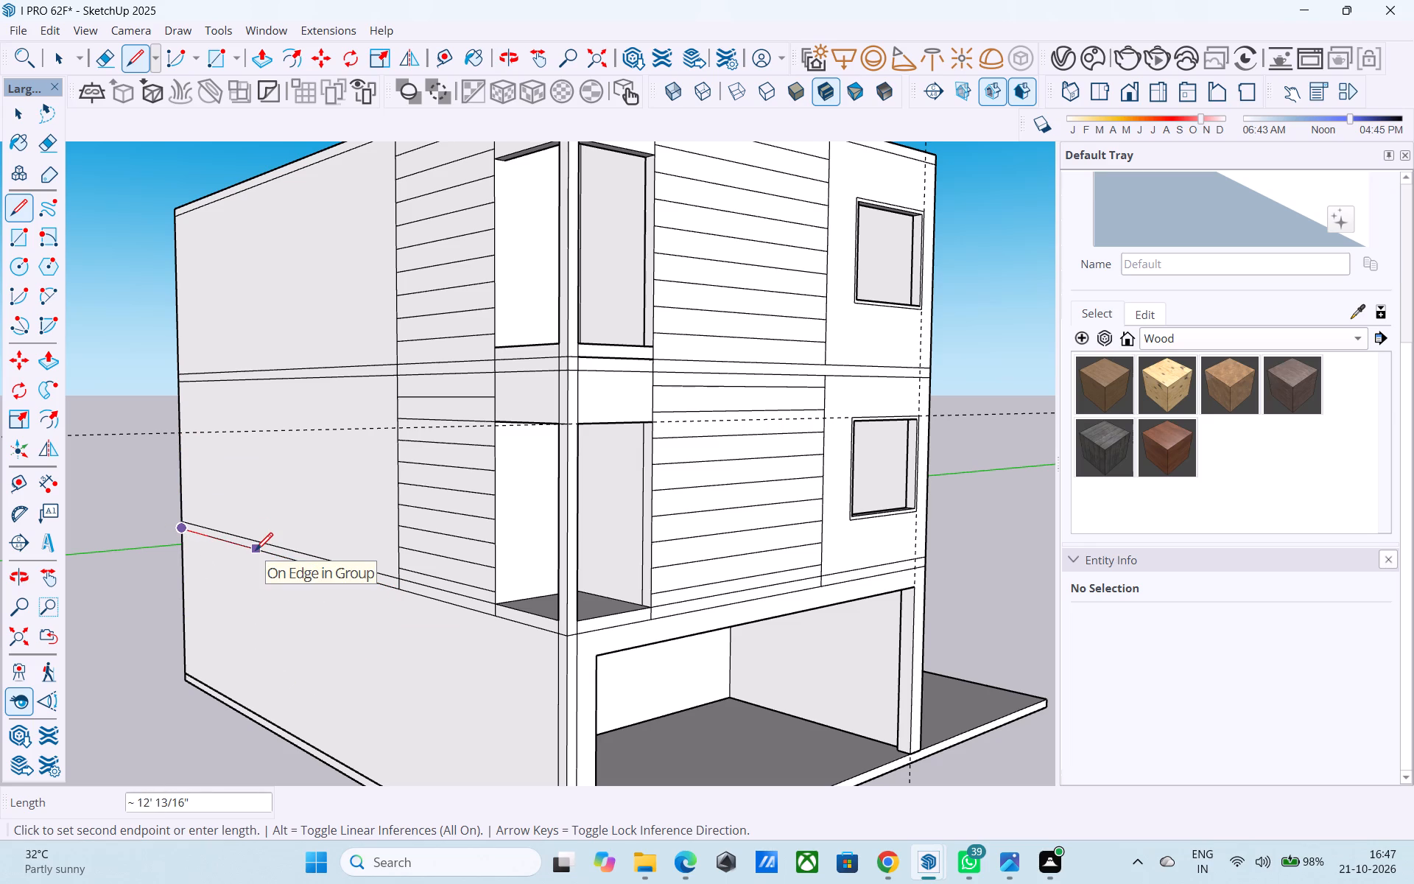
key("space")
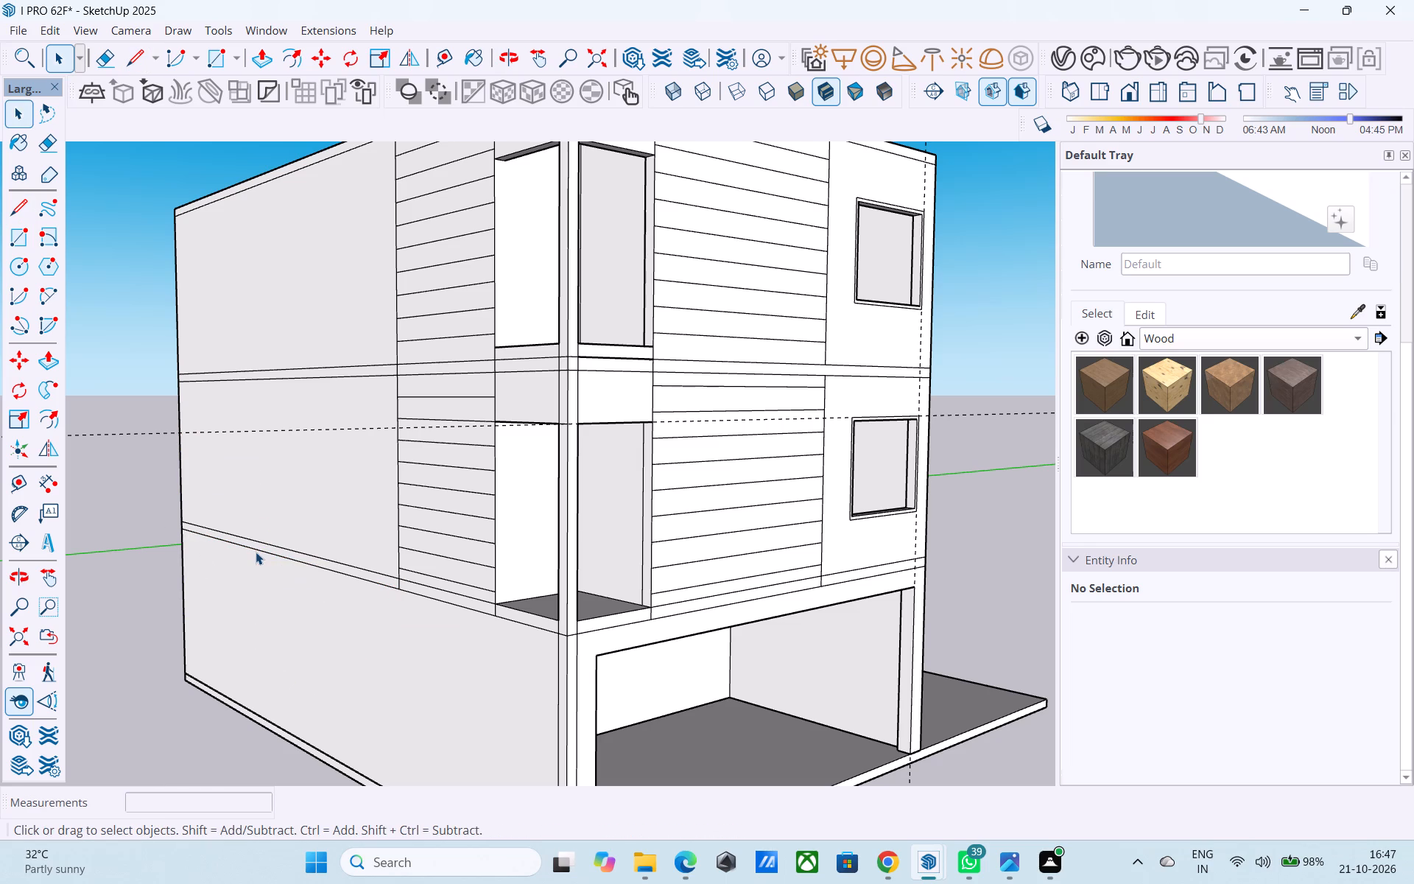
Open the building group and erase the short horizontal line above the upper balcony opening on the corner's front face.
scroll(264, 551, "down", 6)
middle_click_drag(264, 558, 267, 589)
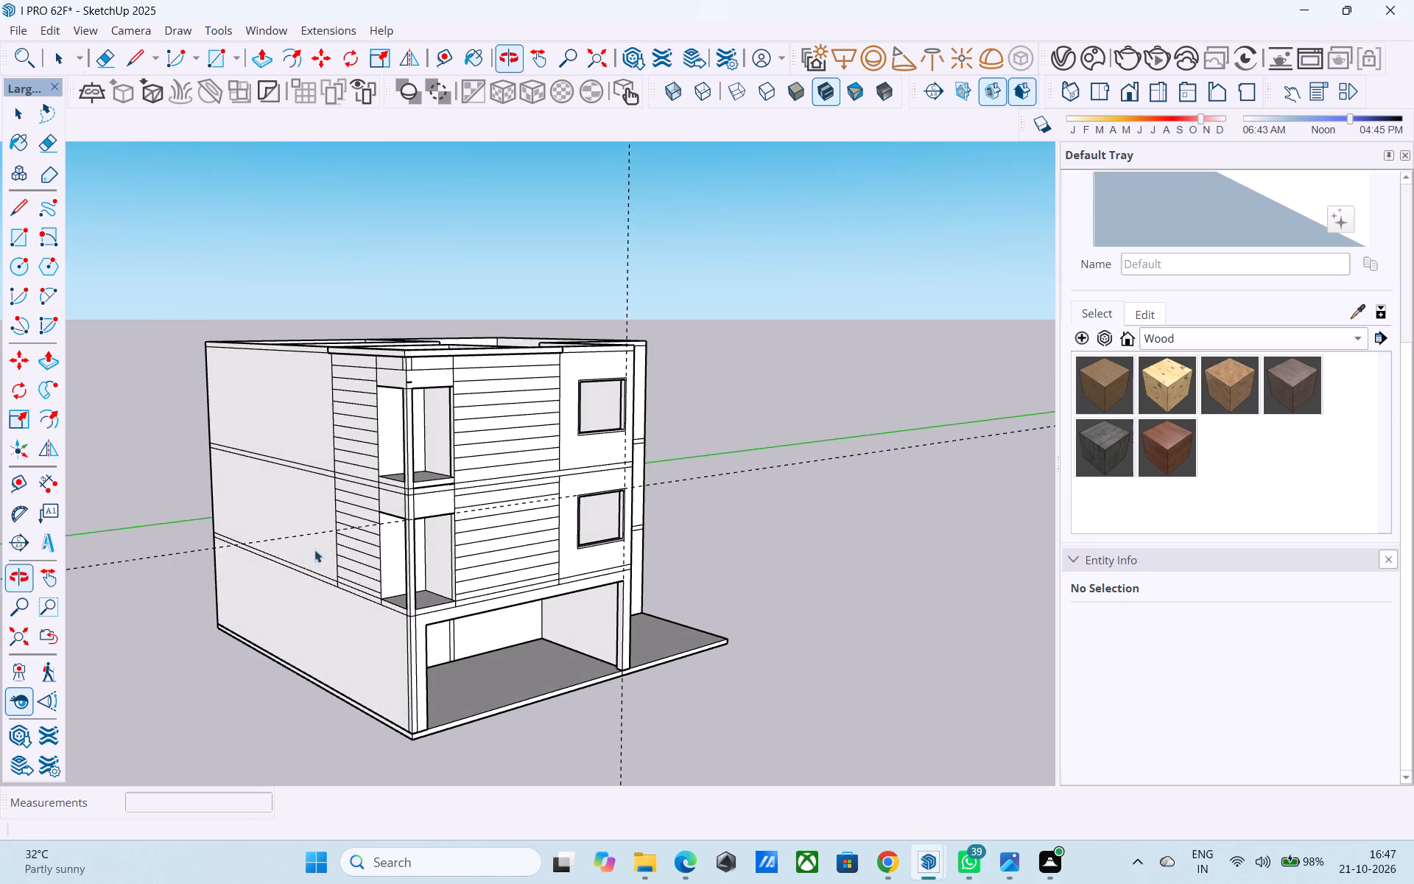
scroll(325, 535, "up", 5)
key("l")
scroll(390, 483, "up", 5)
scroll(384, 480, "down", 5)
middle_click_drag(378, 485, 359, 556)
scroll(453, 381, "up", 12)
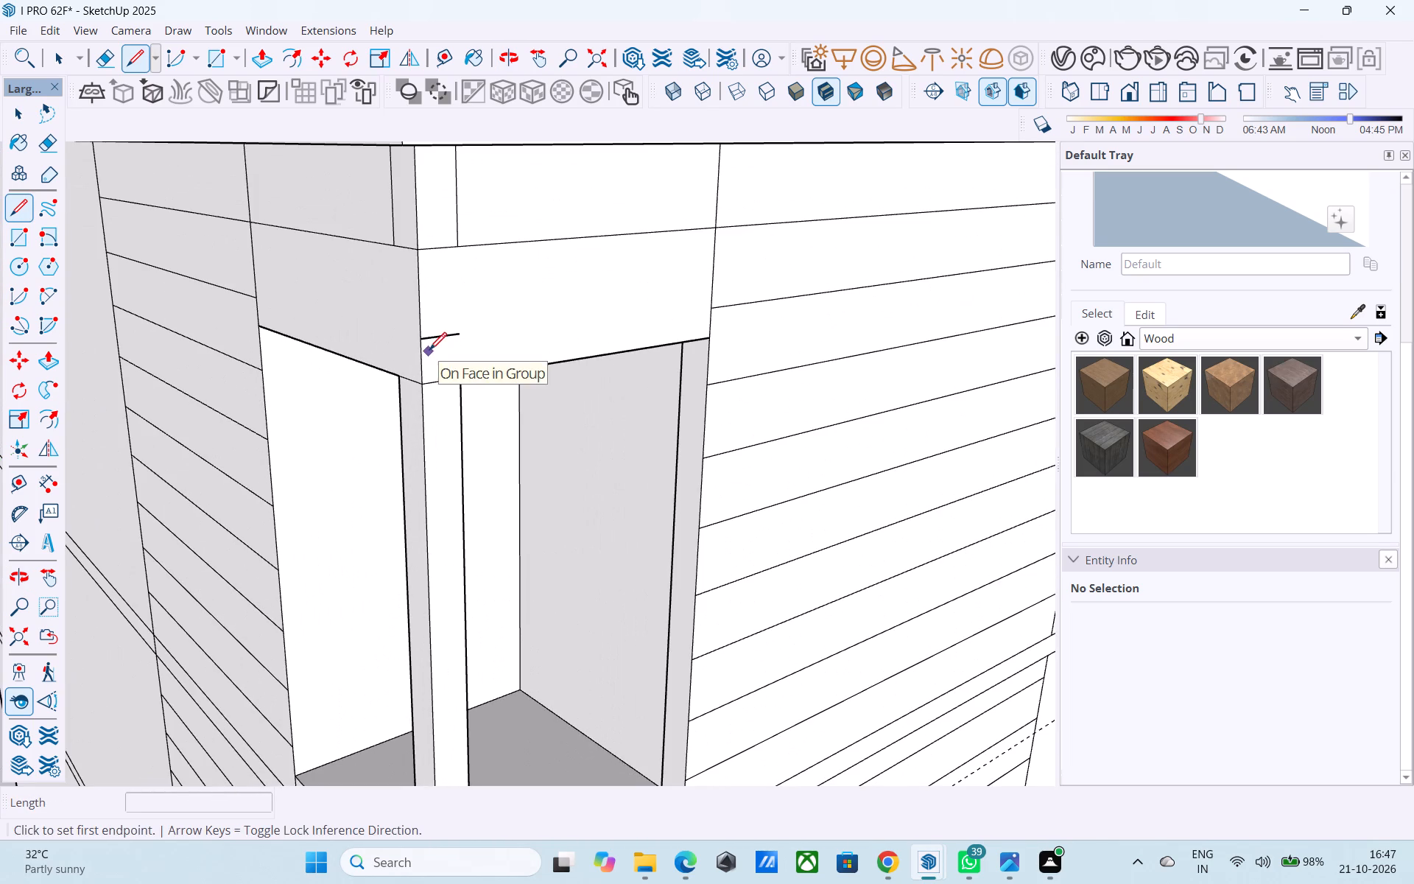
key("e")
left_click_drag(429, 349, 433, 335)
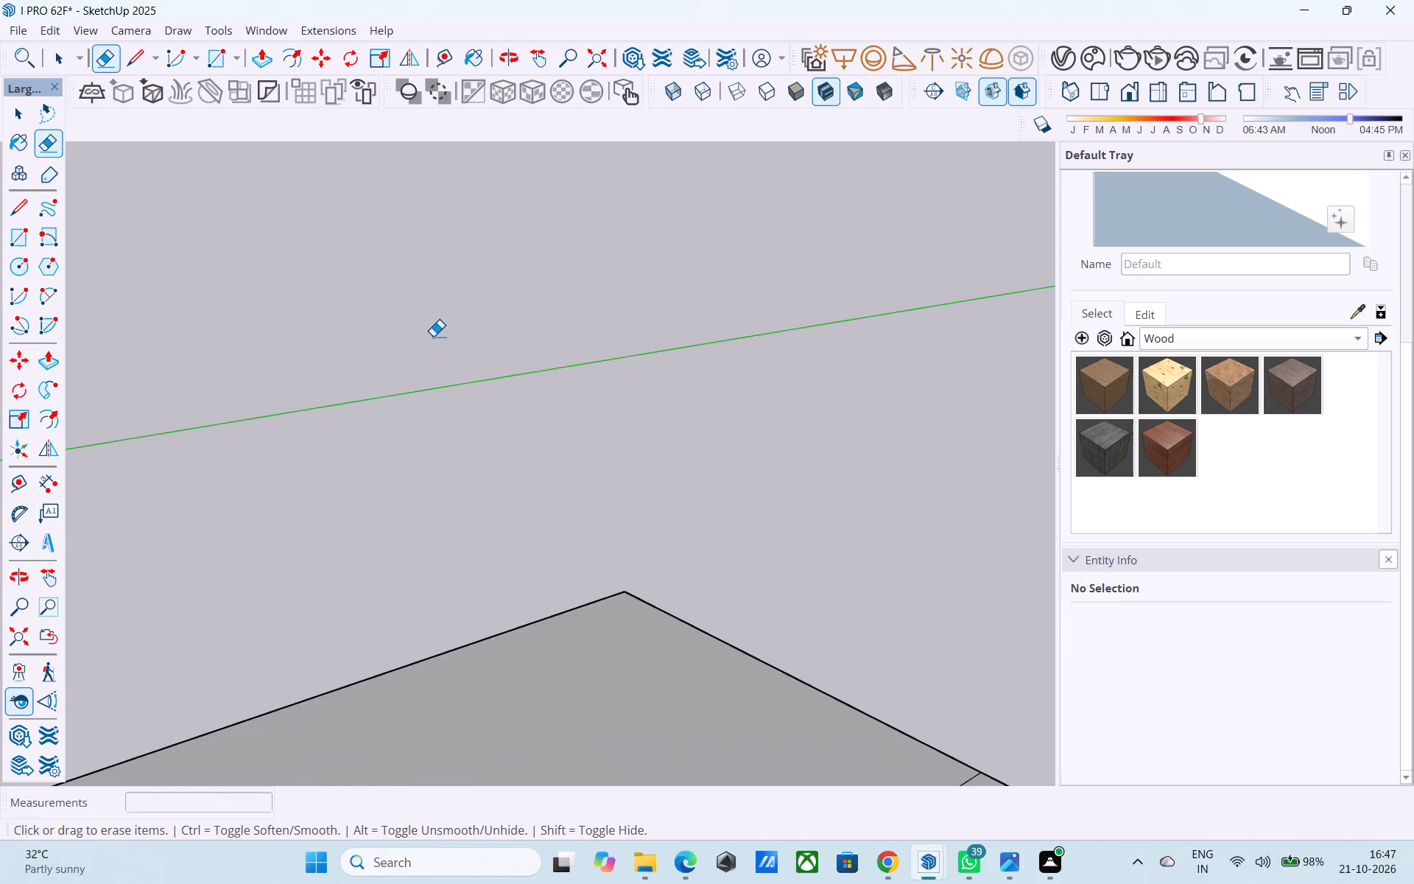
key("ctrl+z")
key("space")
double_click(433, 336)
scroll(435, 334, "up", 3)
key("e")
left_click_drag(435, 333, 441, 343)
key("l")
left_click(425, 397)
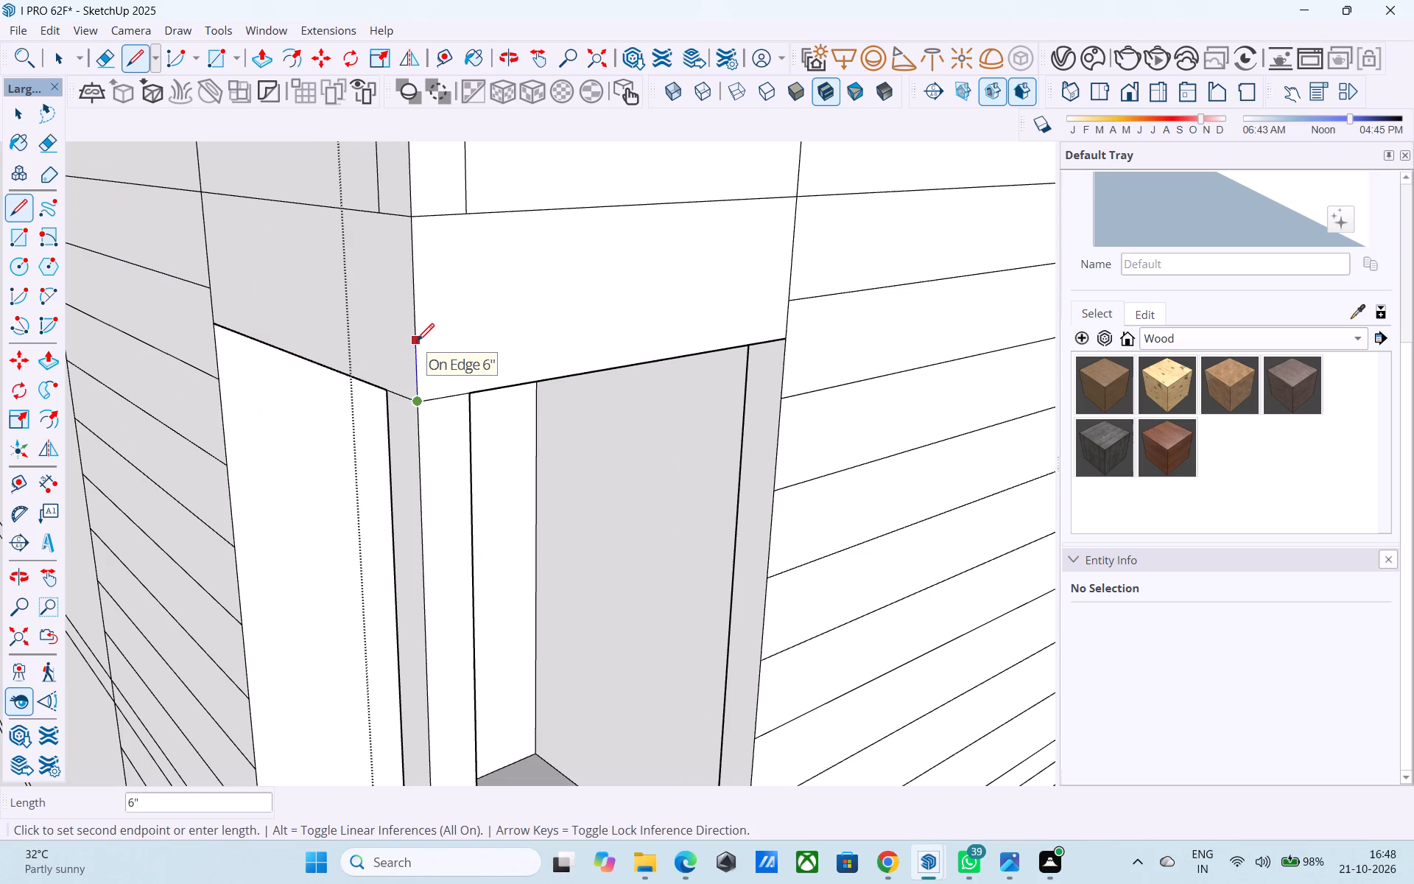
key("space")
Copy the two edges along the top of the front upper balcony opening 6" upward.
left_click(440, 396)
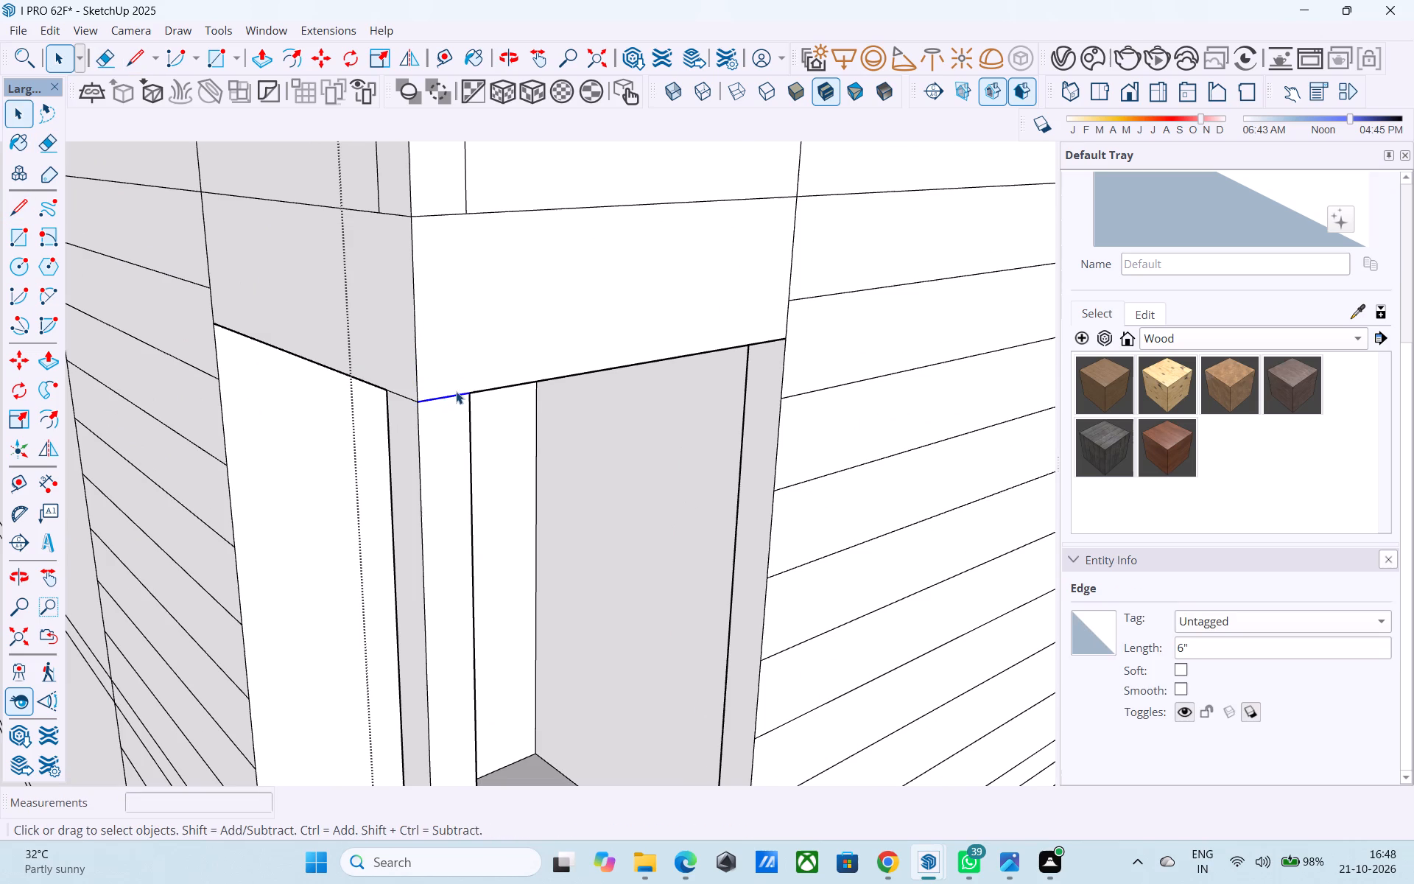
left_click(516, 382, "shift")
left_click(518, 383, "shift")
left_click(510, 355, "shift")
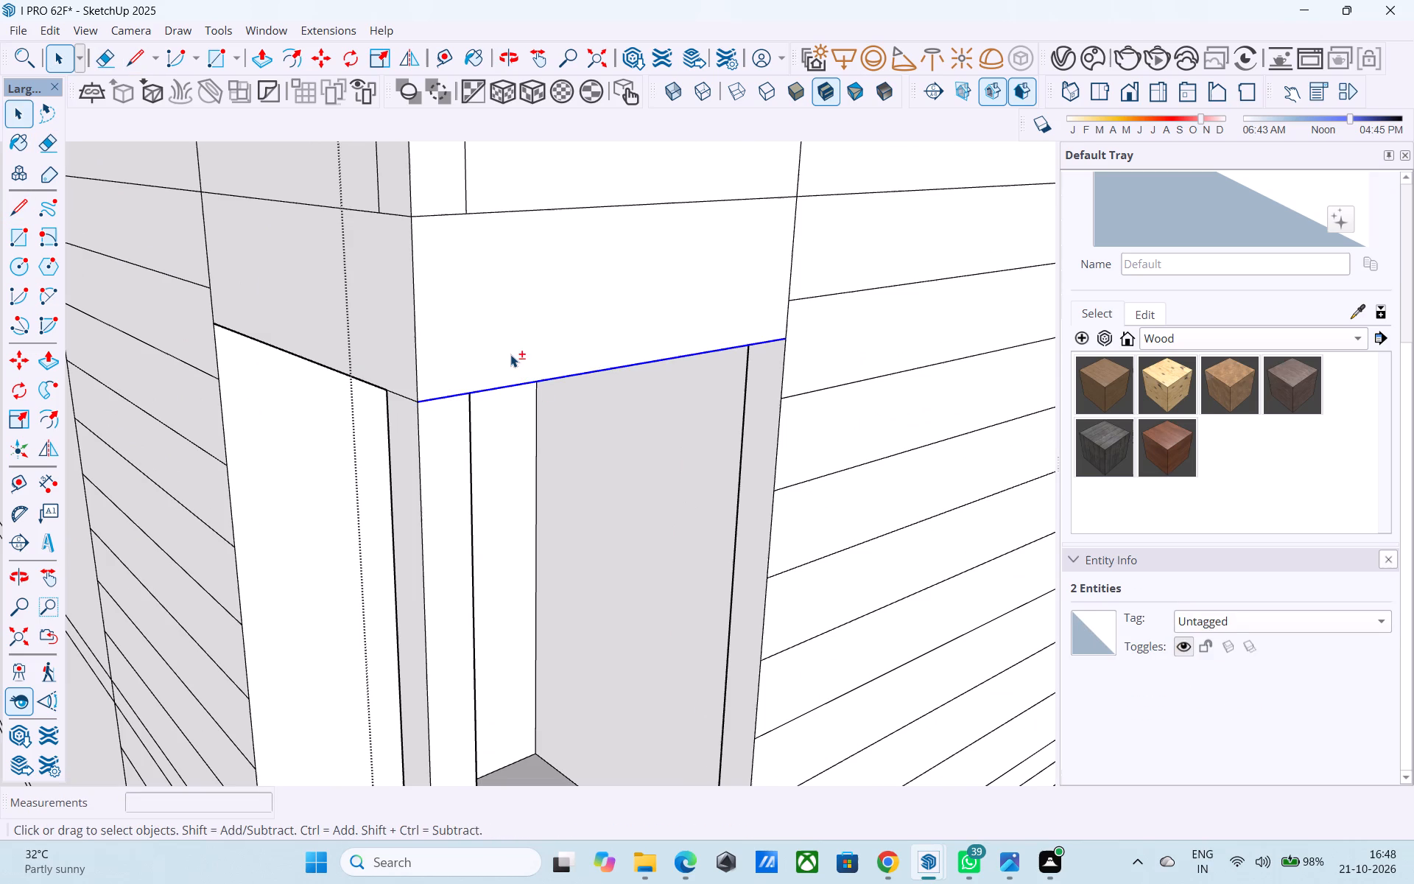
key("m")
left_click(421, 399)
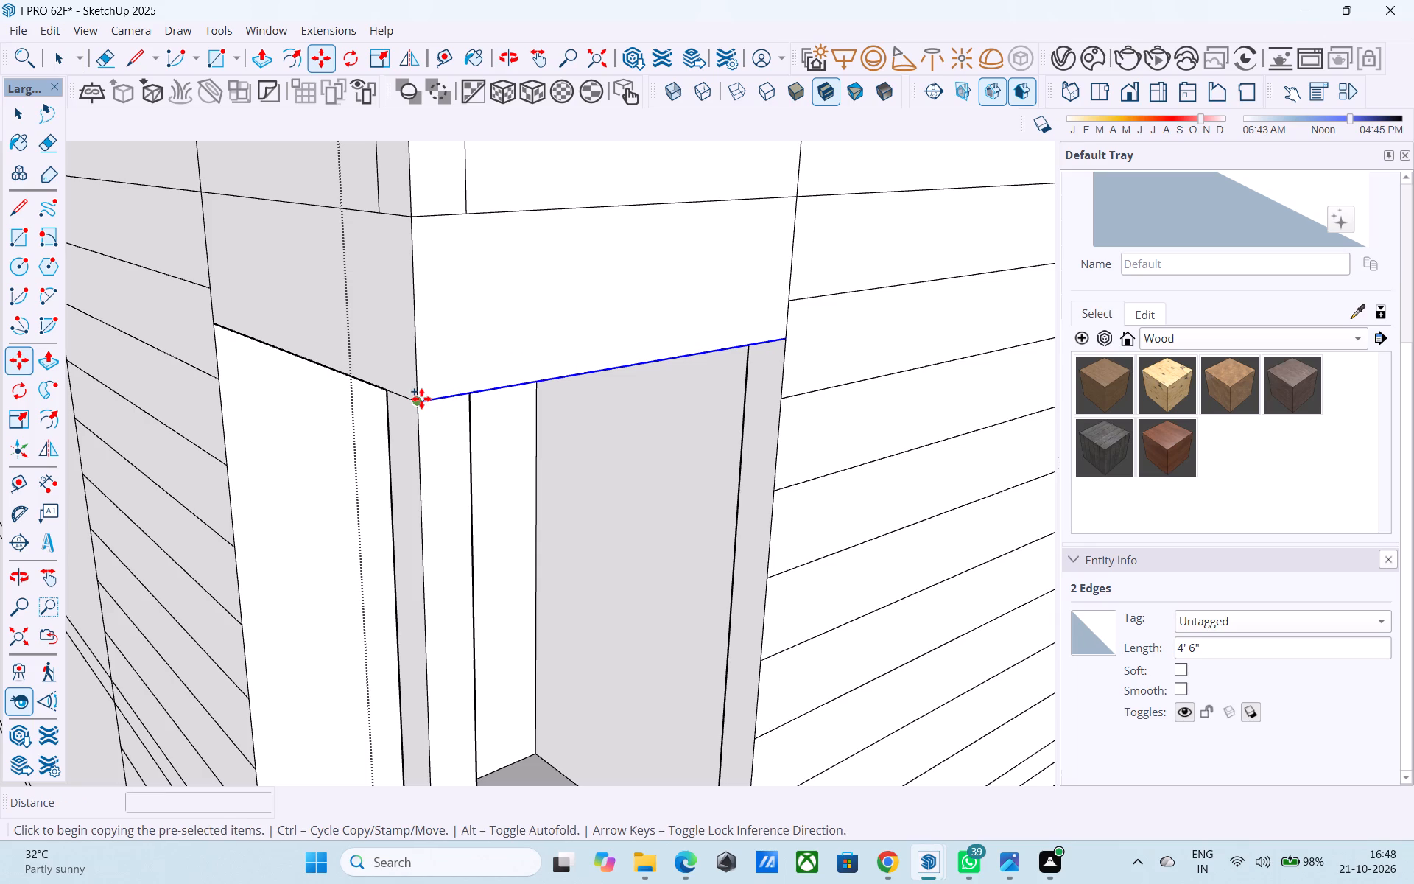
left_click(415, 349)
Draw a matching 4' 6" horizontal line on the corner's side face, from the copied line's corner end to the striped panel's edge.
key("l")
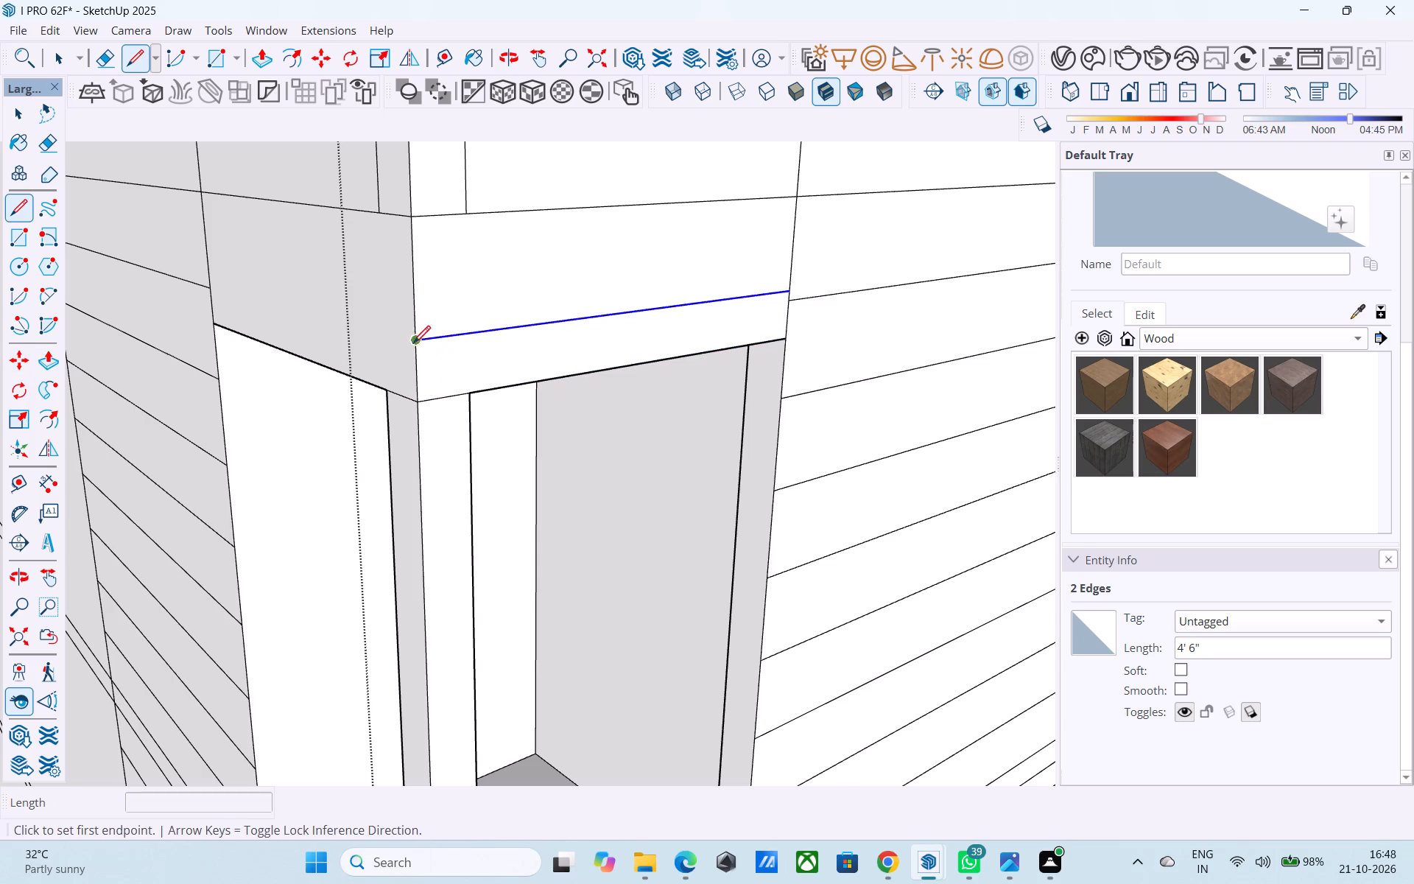
left_click(412, 345)
left_click(208, 281)
key("space")
Erase the front striped panel's stripe line nearest the new line's end, just below the uppermost stripe.
middle_click_drag(264, 324, 451, 351)
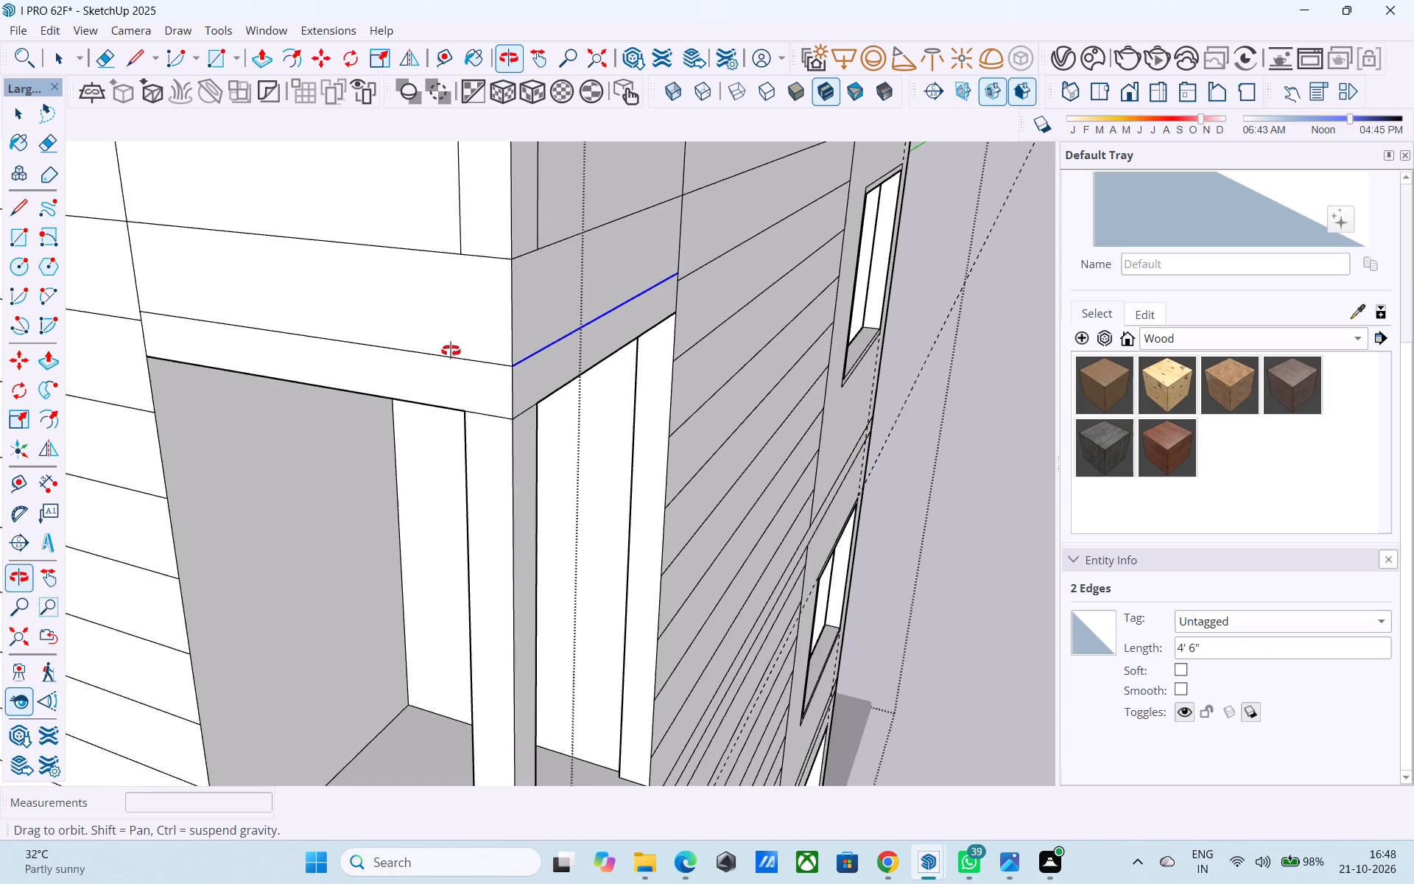
middle_click_drag(451, 351, 443, 334)
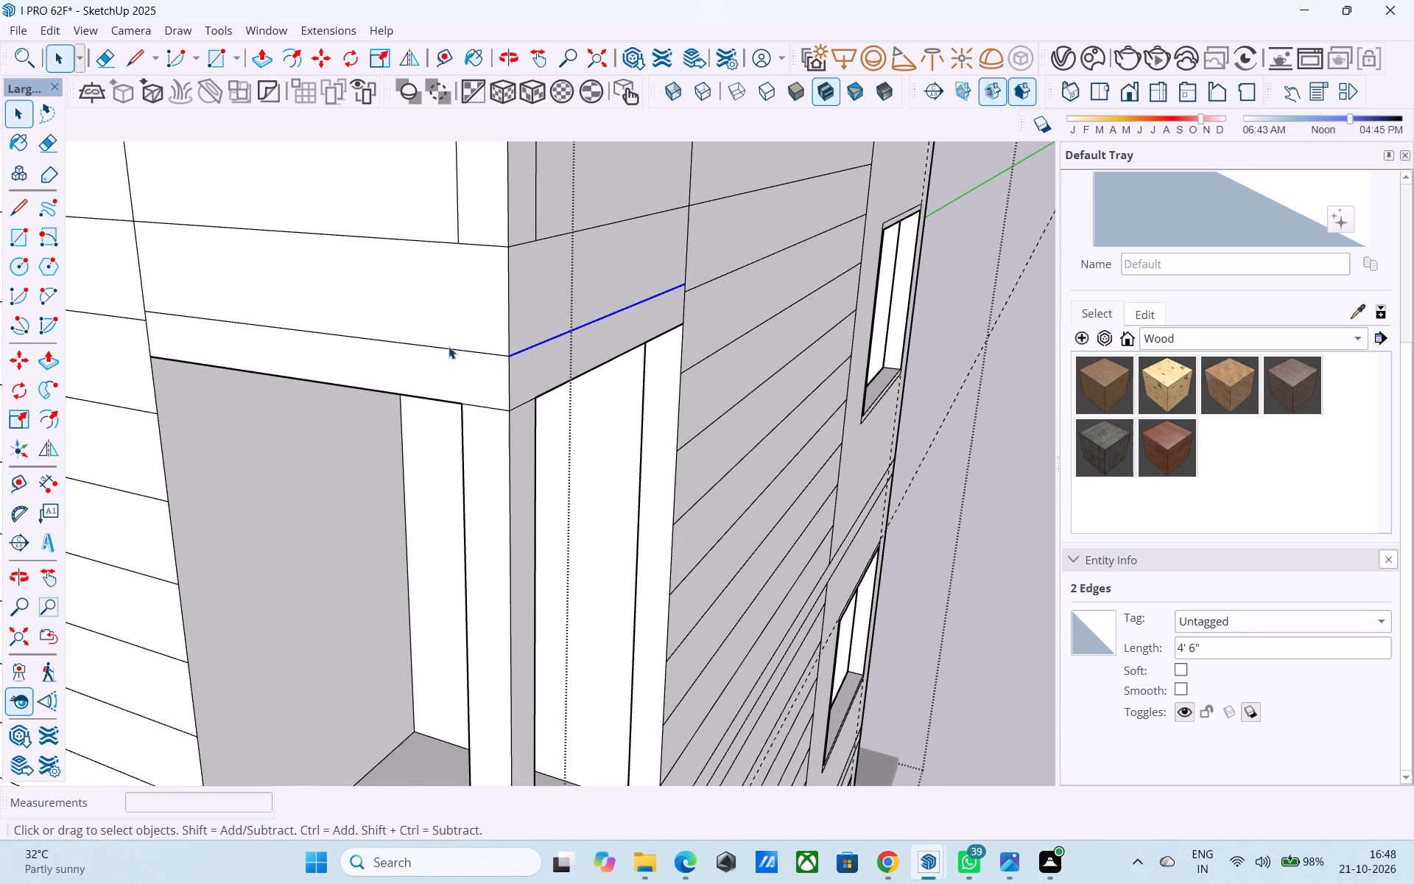
scroll(478, 432, "up", 3)
scroll(478, 433, "down", 2)
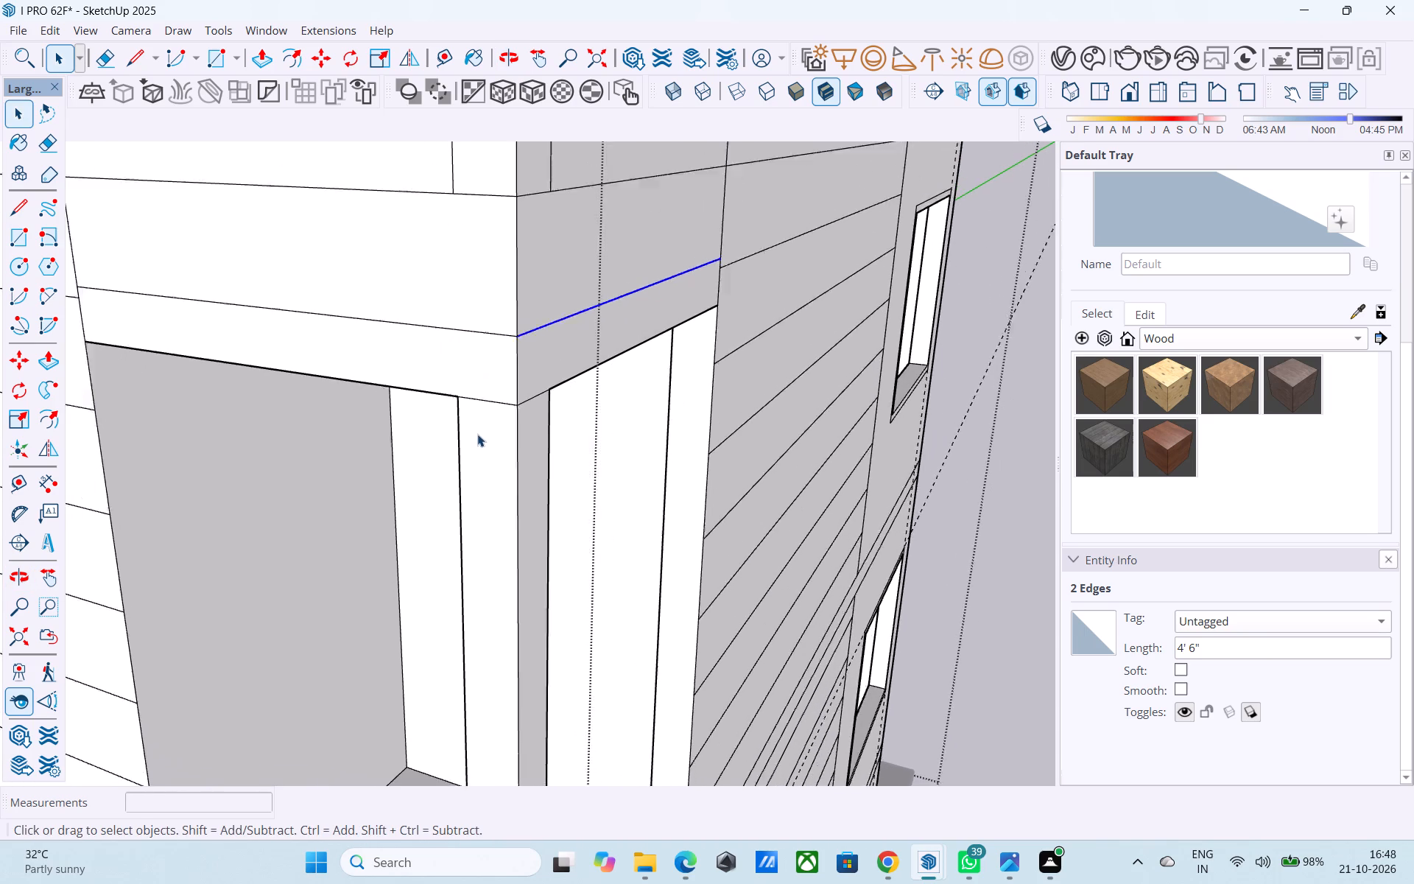
scroll(477, 434, "down", 4)
scroll(427, 402, "down", 3)
middle_click_drag(427, 401, 189, 431)
scroll(245, 407, "down", 2)
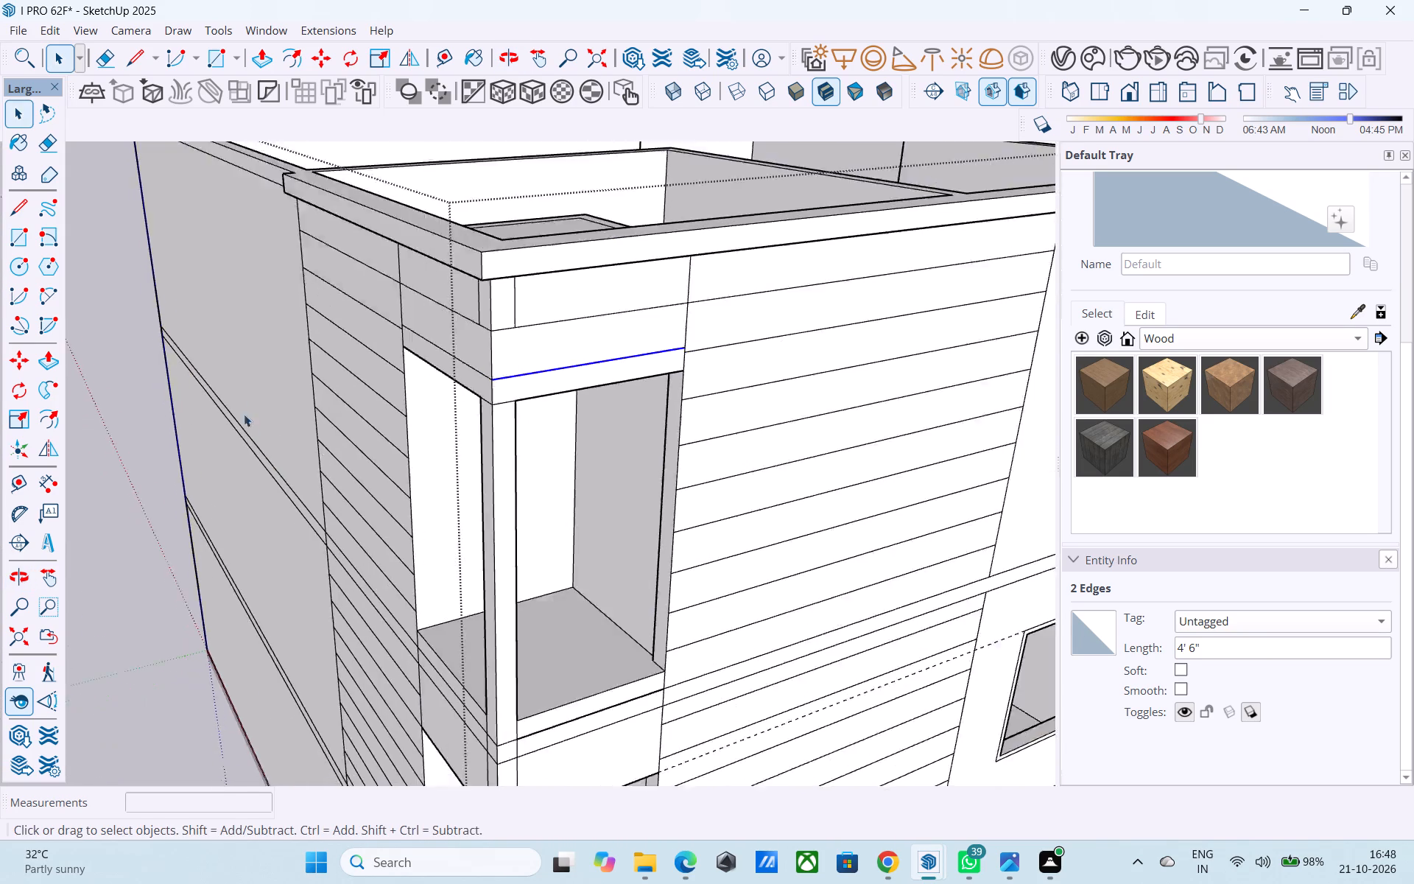
scroll(244, 414, "down", 3)
scroll(516, 365, "up", 12)
key("e")
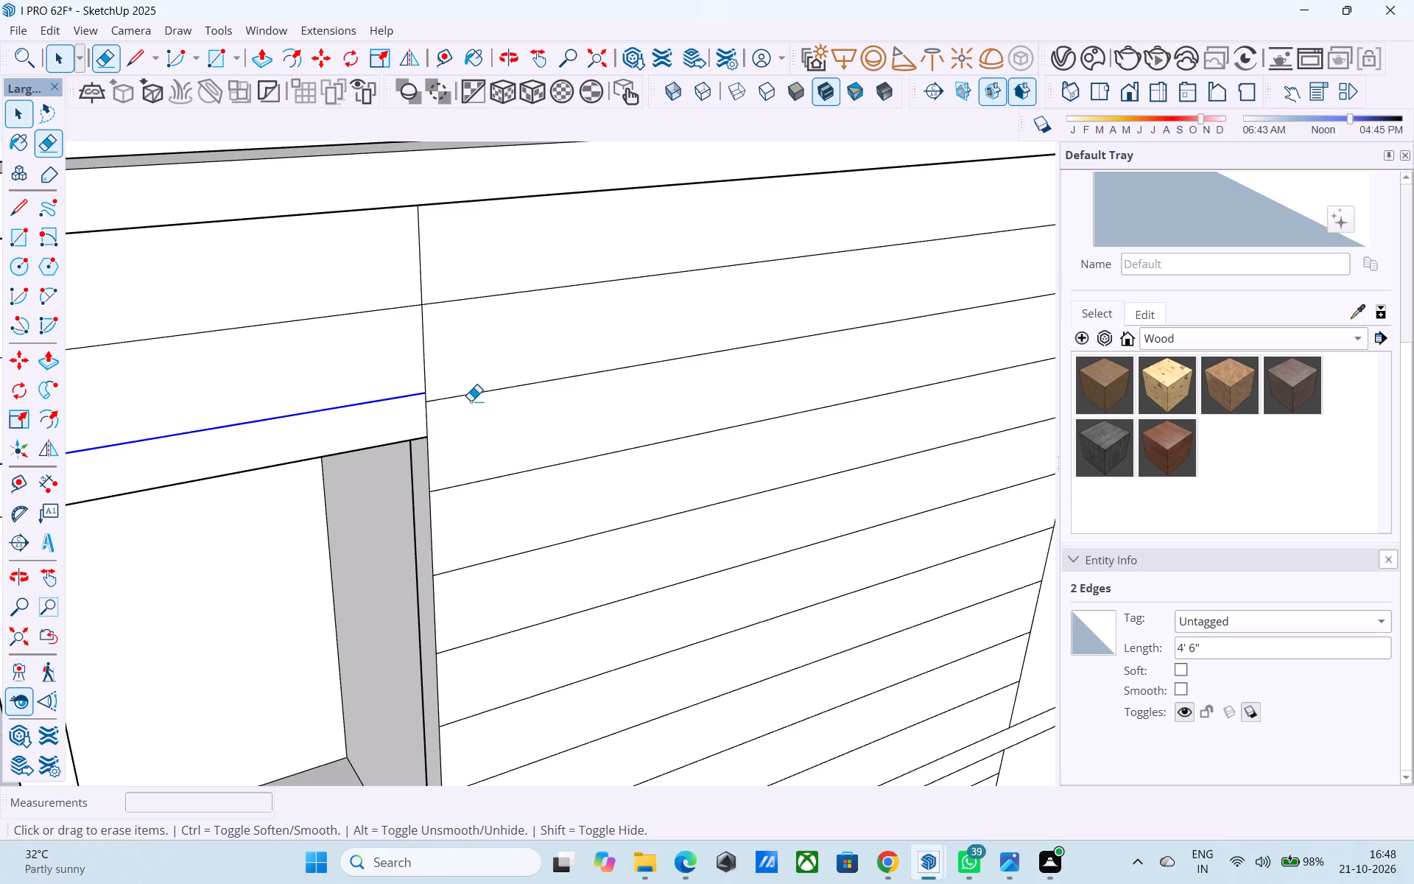
left_click_drag(438, 410, 442, 381)
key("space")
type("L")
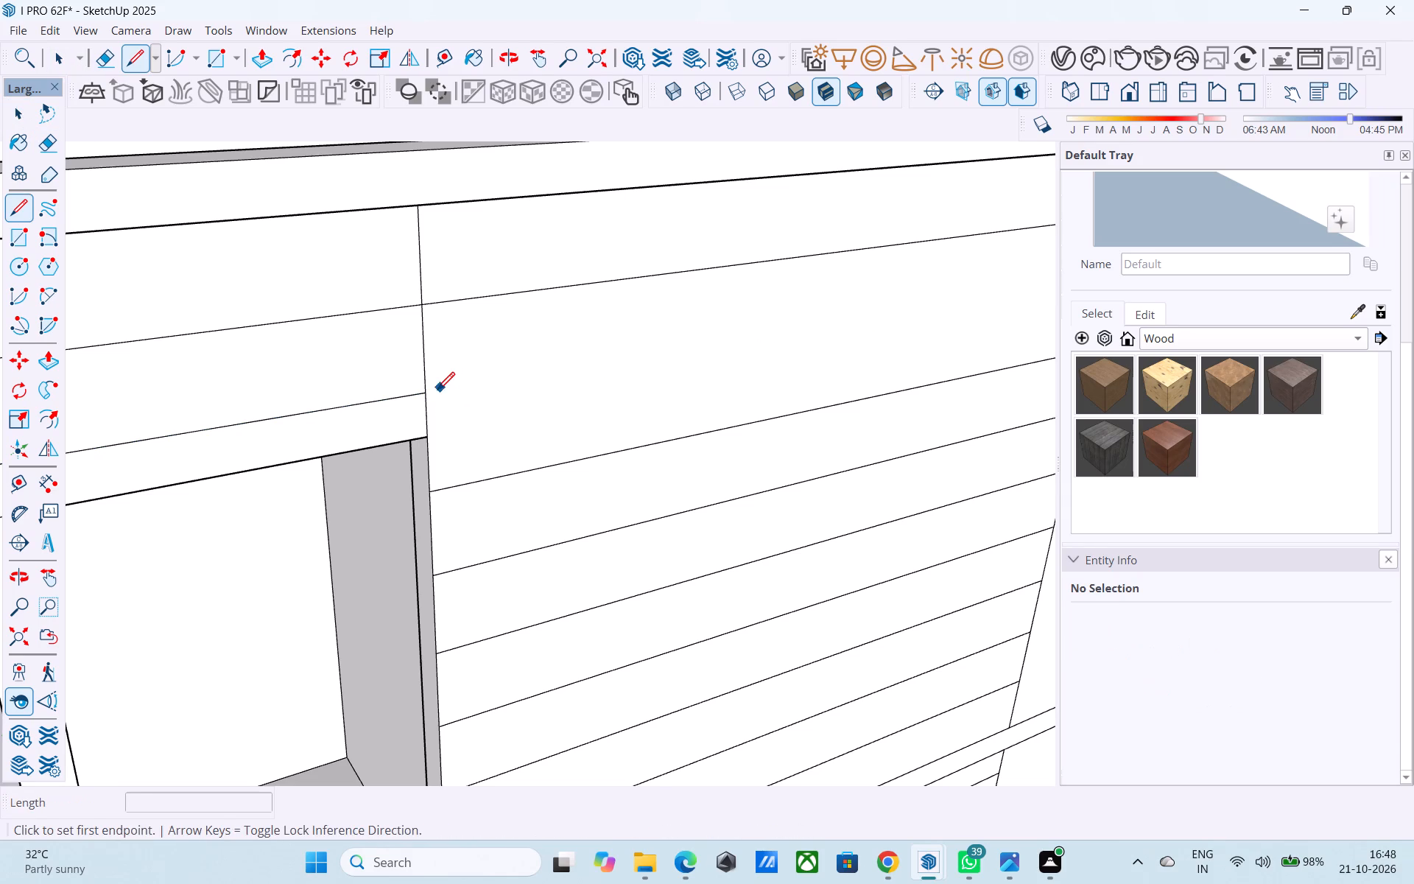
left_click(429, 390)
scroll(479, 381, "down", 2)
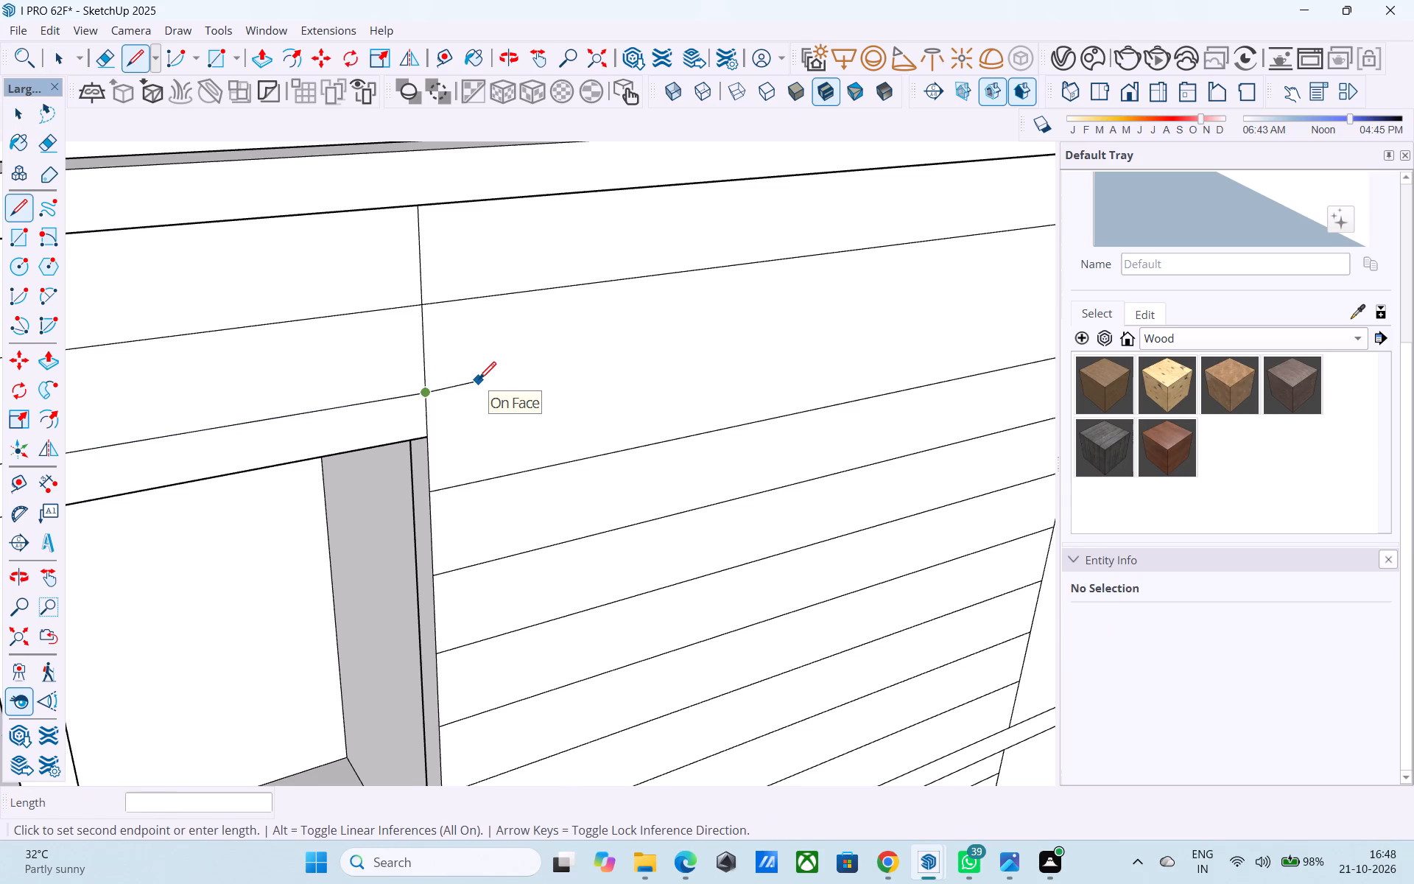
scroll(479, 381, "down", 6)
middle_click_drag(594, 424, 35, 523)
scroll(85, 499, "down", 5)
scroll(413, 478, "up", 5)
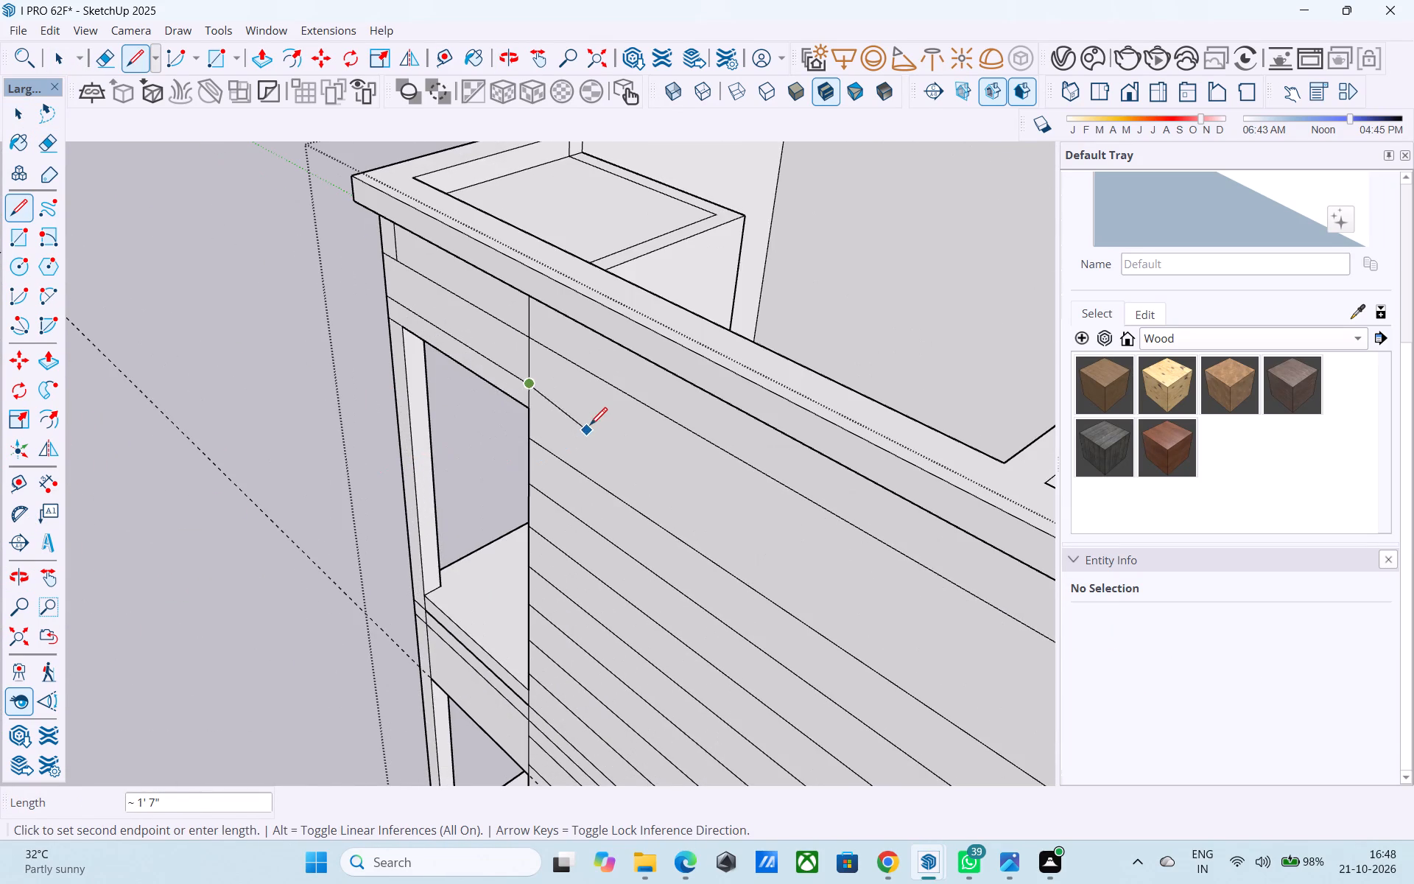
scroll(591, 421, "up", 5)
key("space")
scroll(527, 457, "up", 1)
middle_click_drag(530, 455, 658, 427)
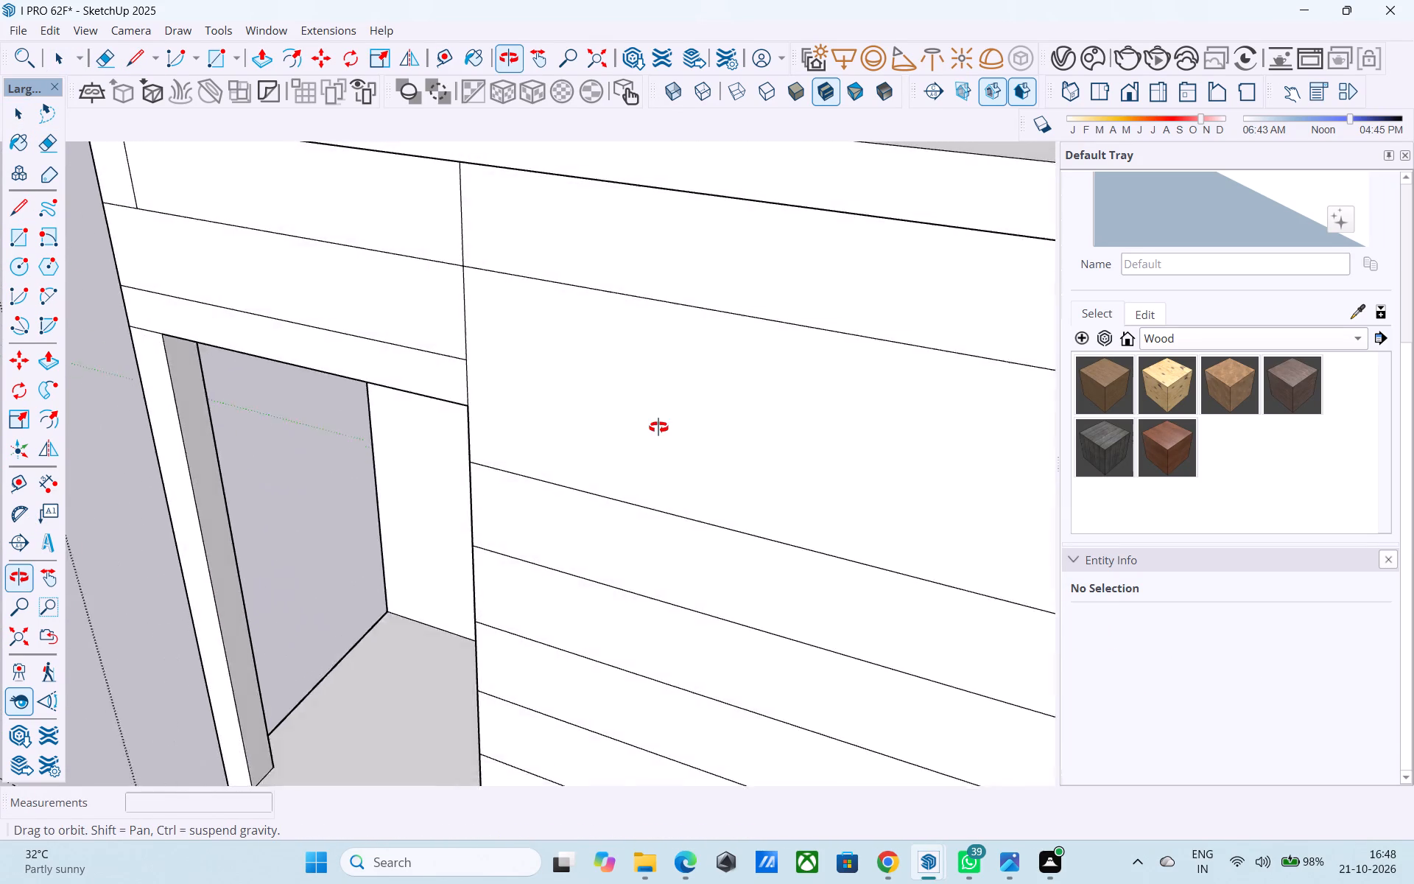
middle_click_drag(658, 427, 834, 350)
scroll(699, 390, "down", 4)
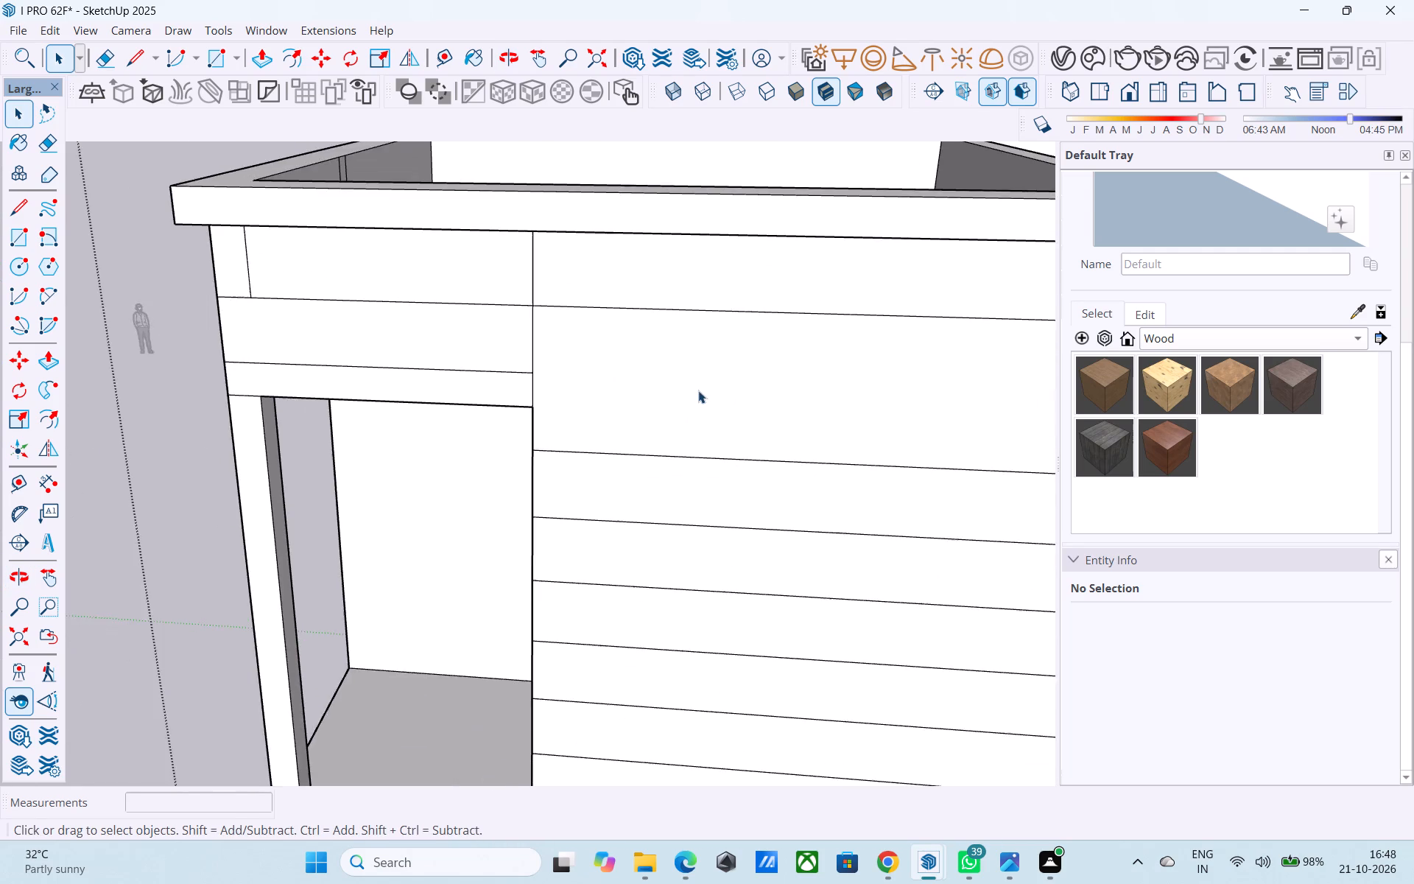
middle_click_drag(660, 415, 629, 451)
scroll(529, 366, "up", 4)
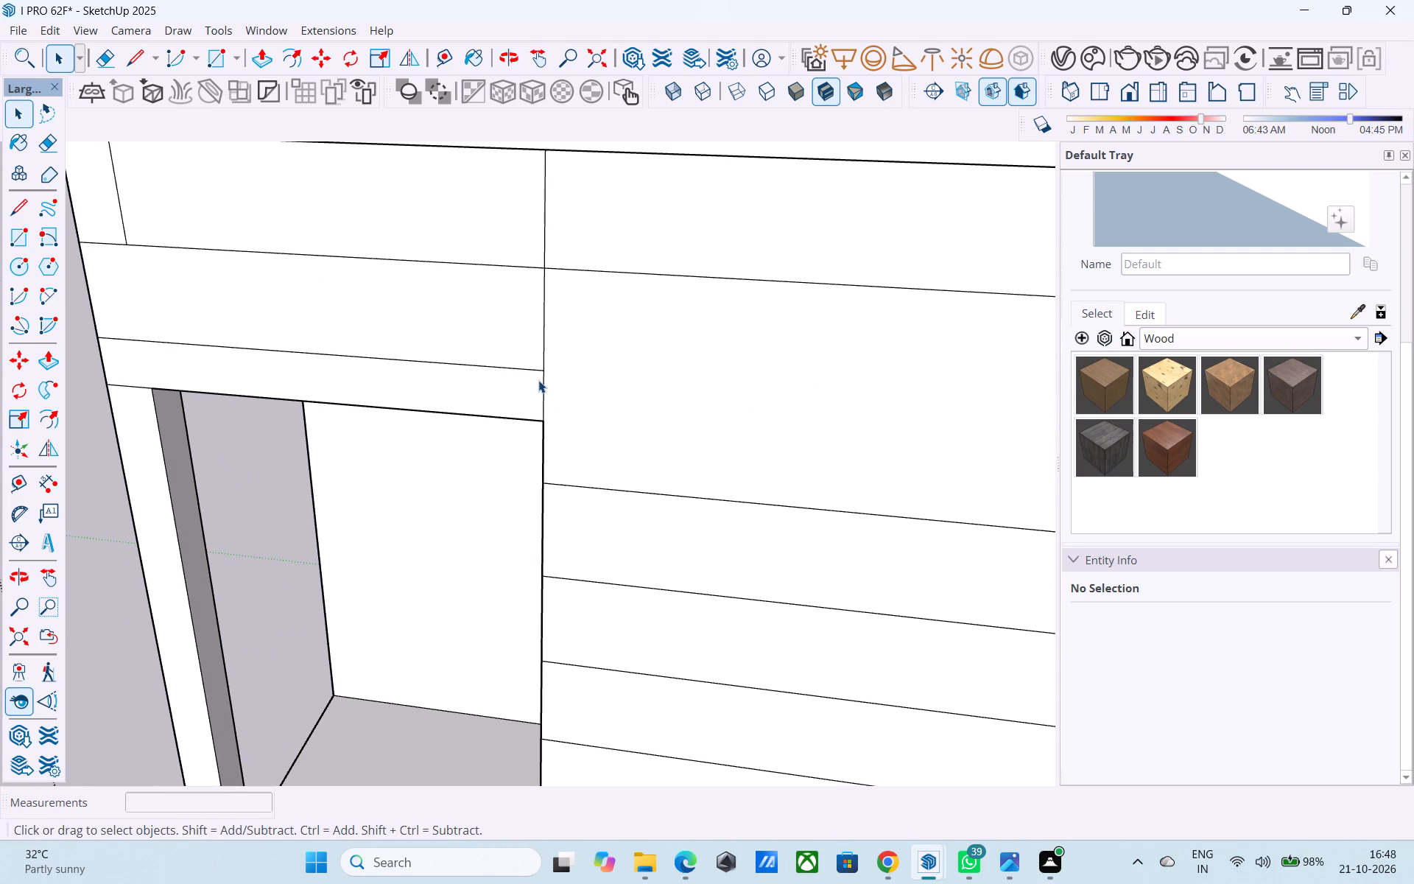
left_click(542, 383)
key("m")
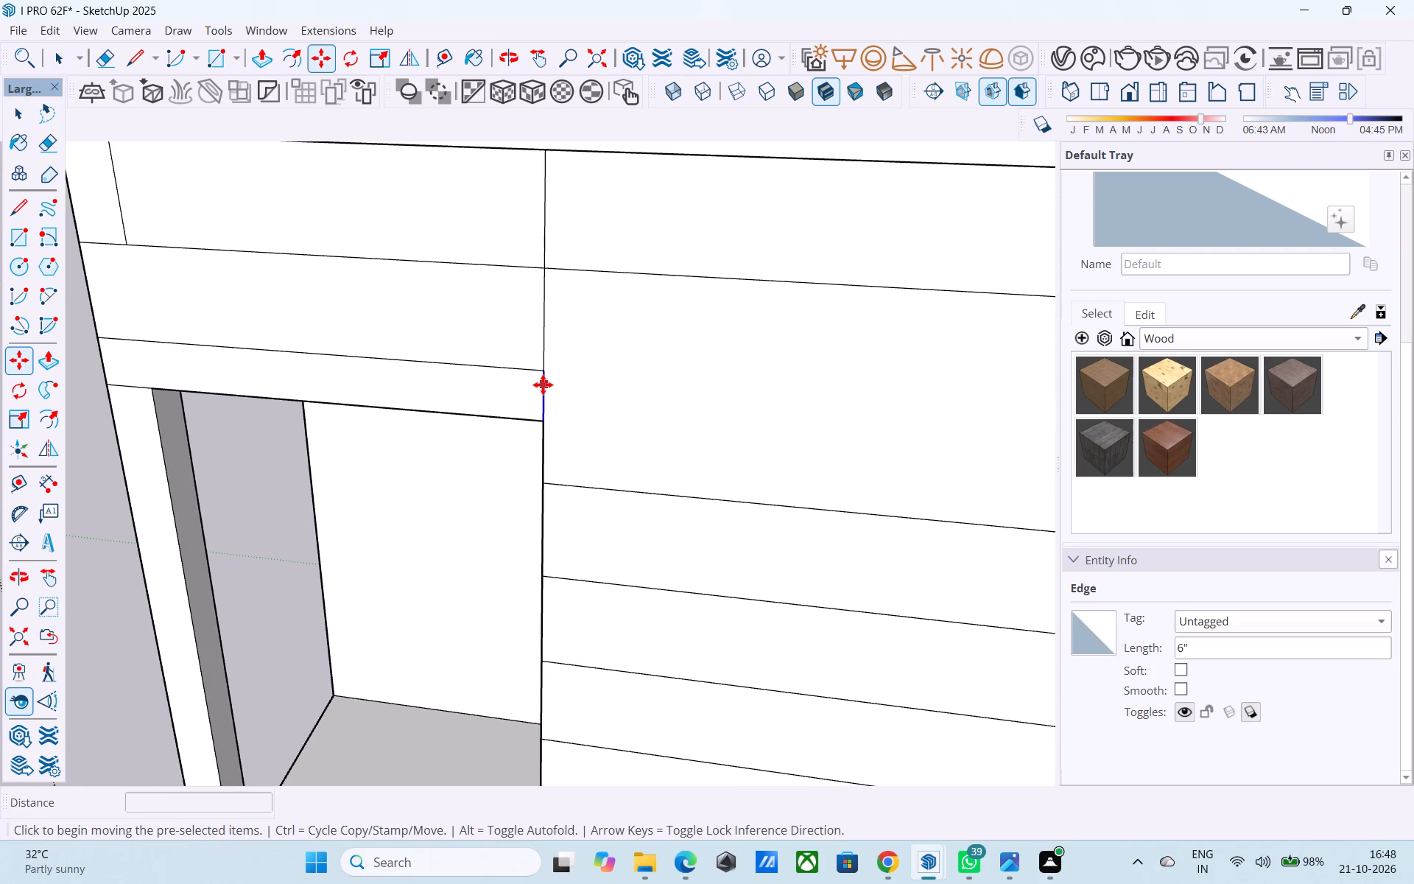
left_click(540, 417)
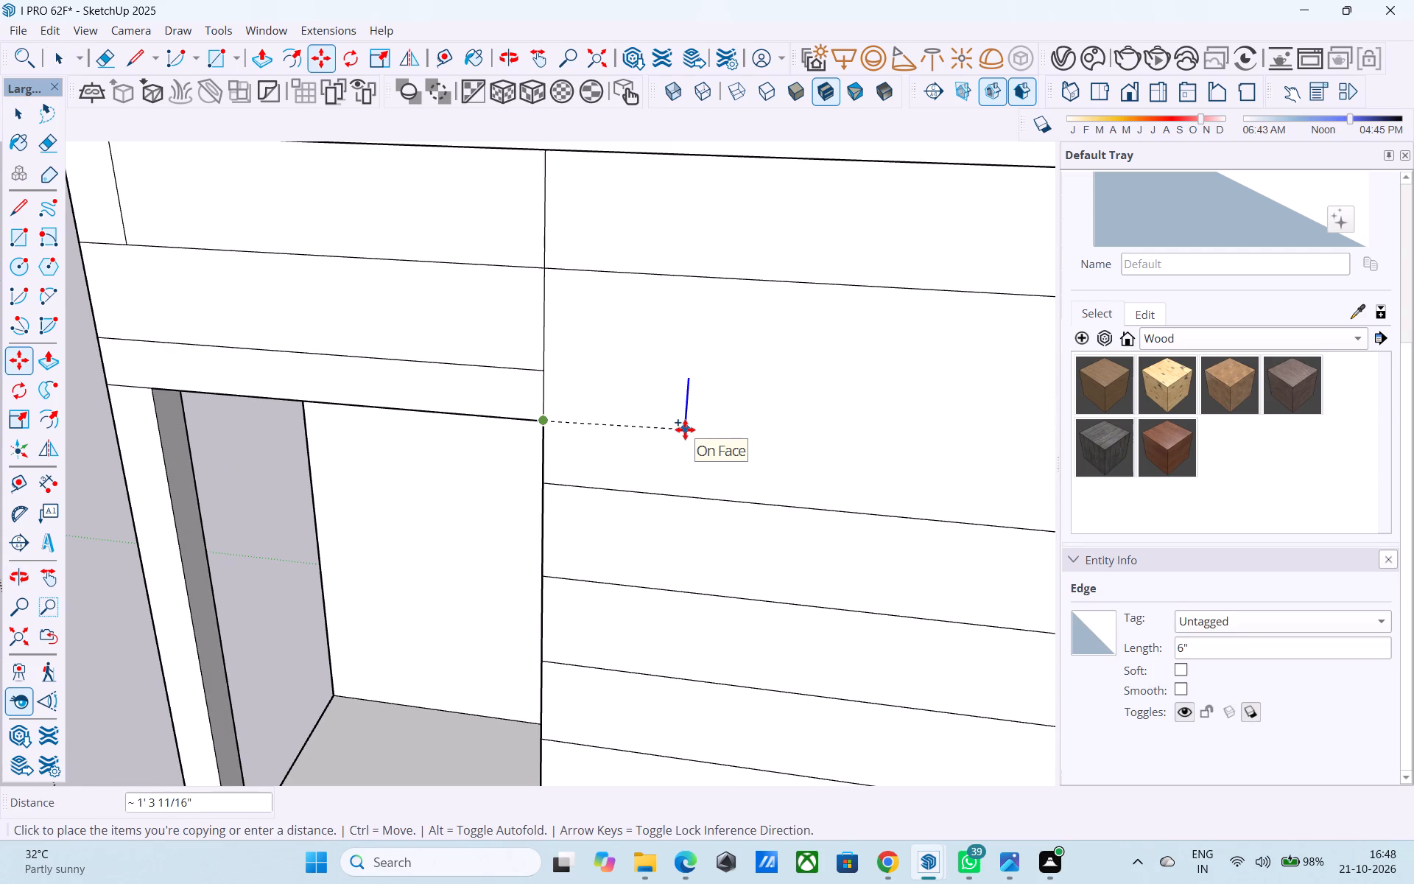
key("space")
Push/Pull the thin band above the upper balcony opening on the corner's front face outward by 6".
scroll(679, 429, "down", 9)
middle_click_drag(413, 531, 516, 494)
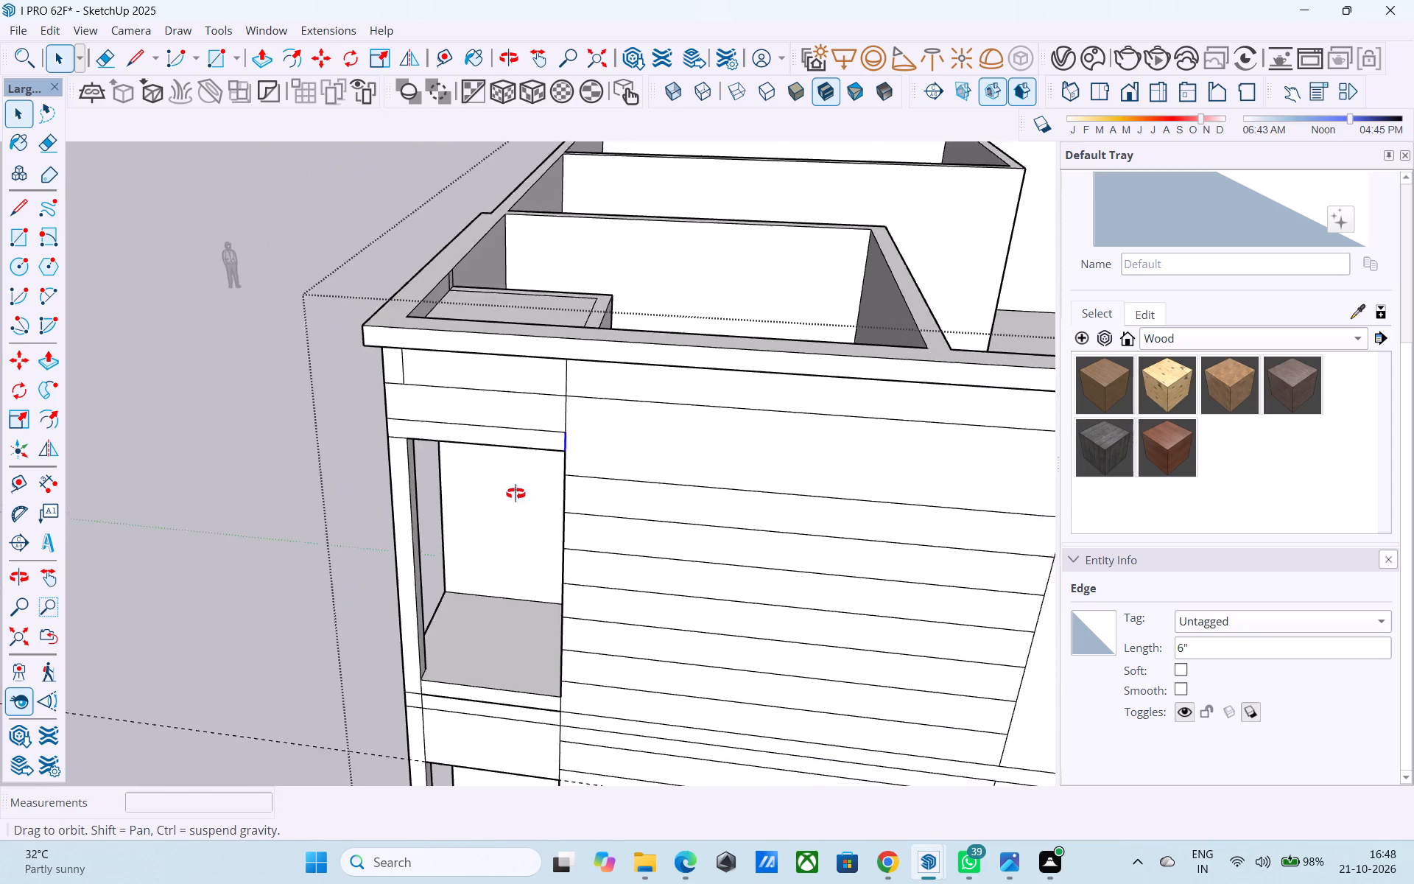
middle_click_drag(516, 494, 883, 373)
scroll(880, 371, "down", 5)
middle_click_drag(794, 436, 641, 434)
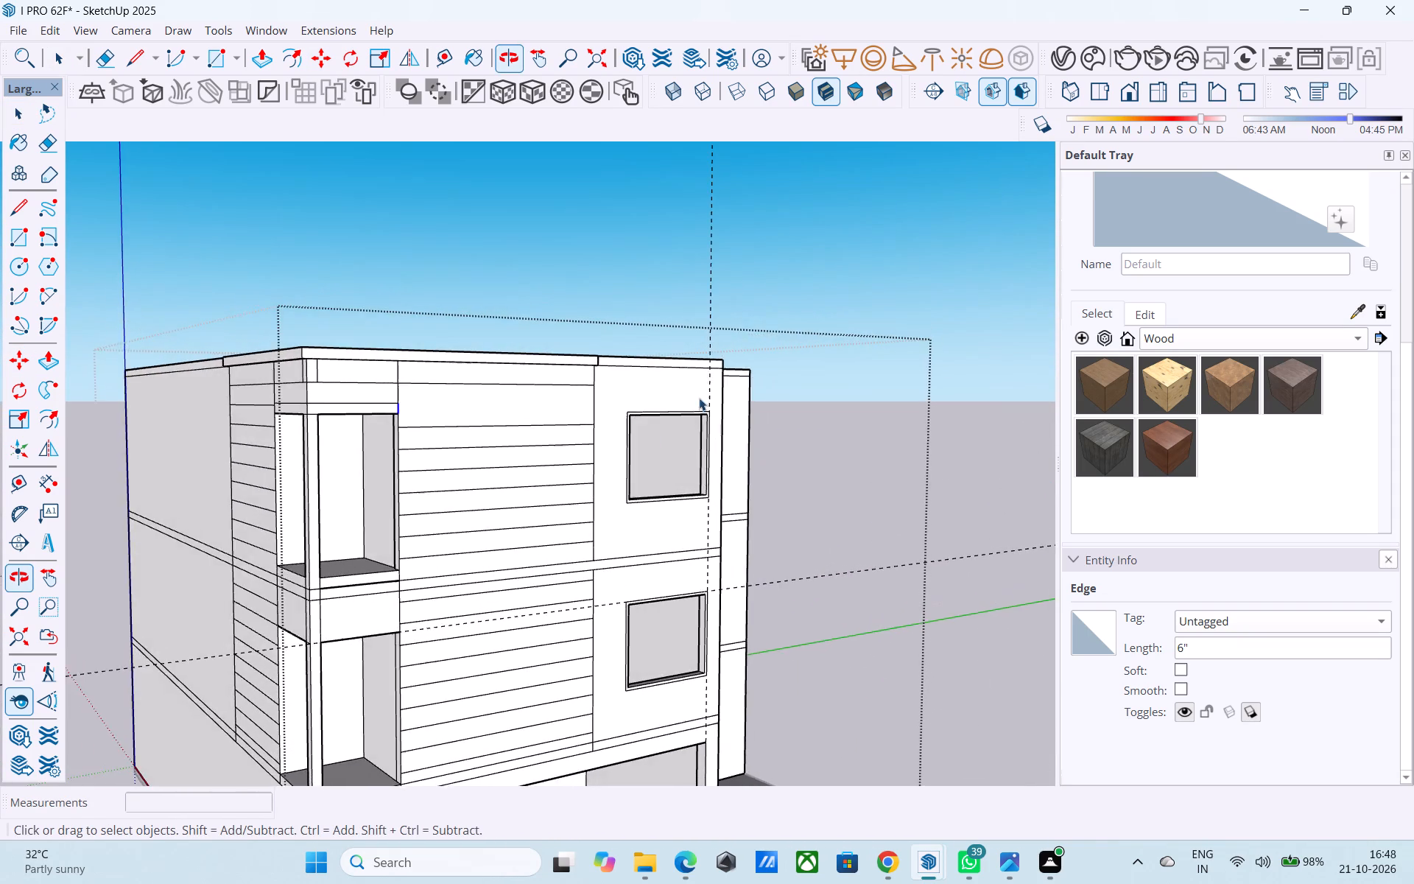
scroll(716, 369, "down", 5)
scroll(556, 387, "up", 5)
scroll(430, 371, "up", 10)
scroll(459, 365, "down", 4)
middle_click_drag(460, 362, 507, 408)
scroll(502, 424, "up", 3)
left_click(502, 413)
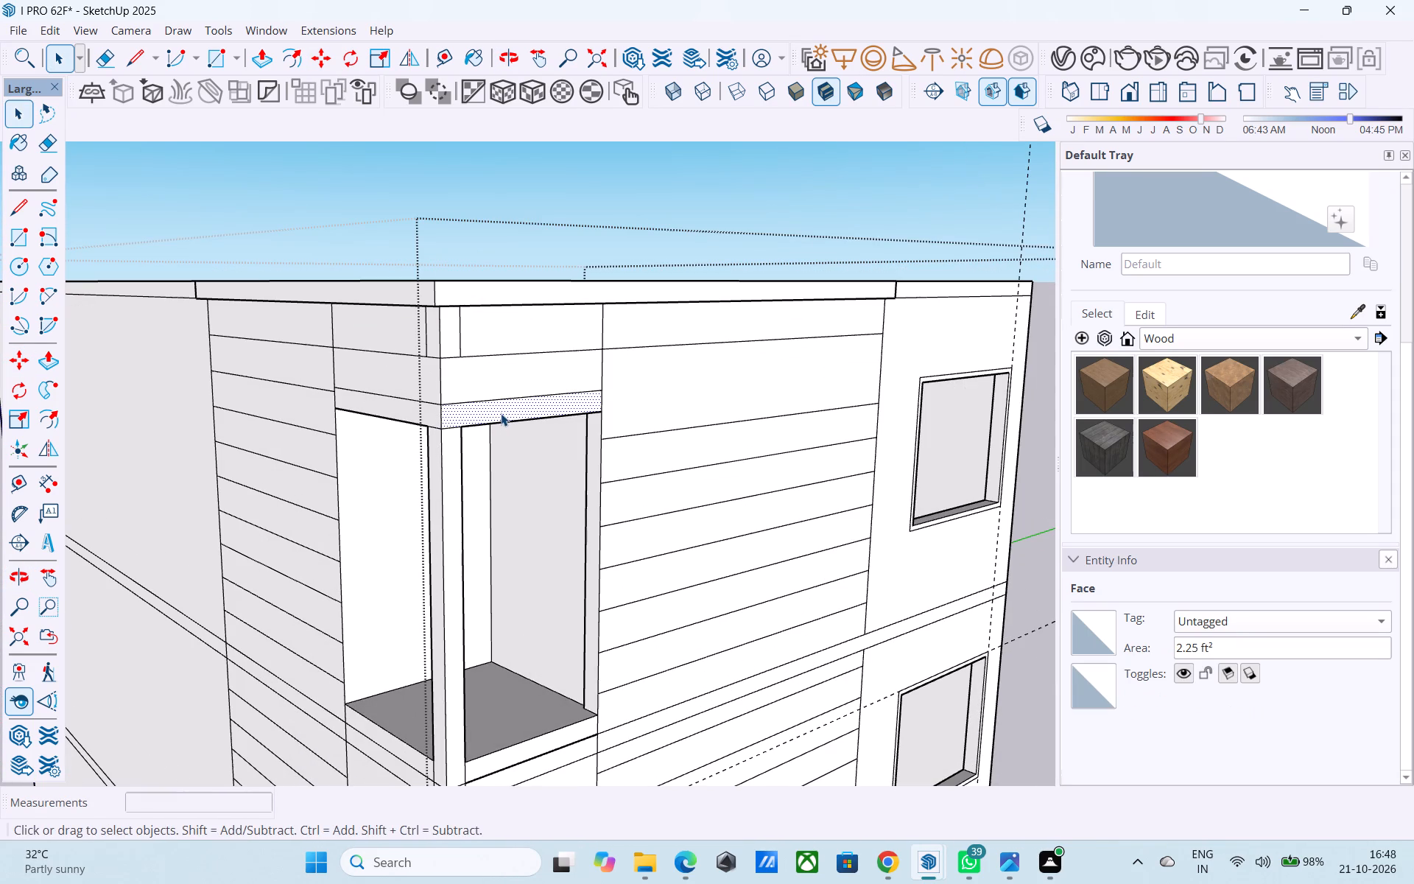
key("p")
left_click(501, 413)
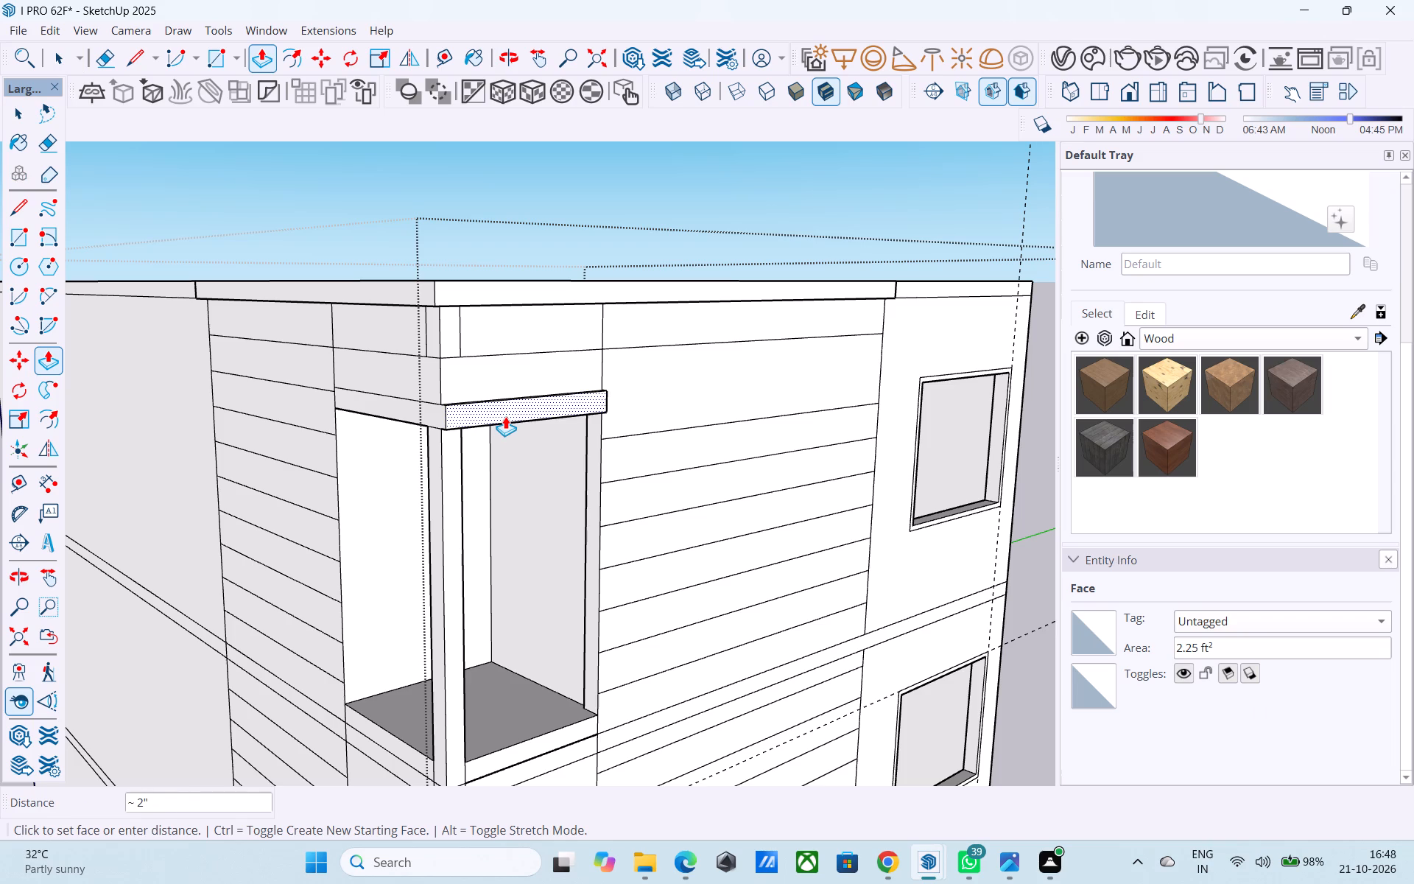
type("6\"")
key("Return")
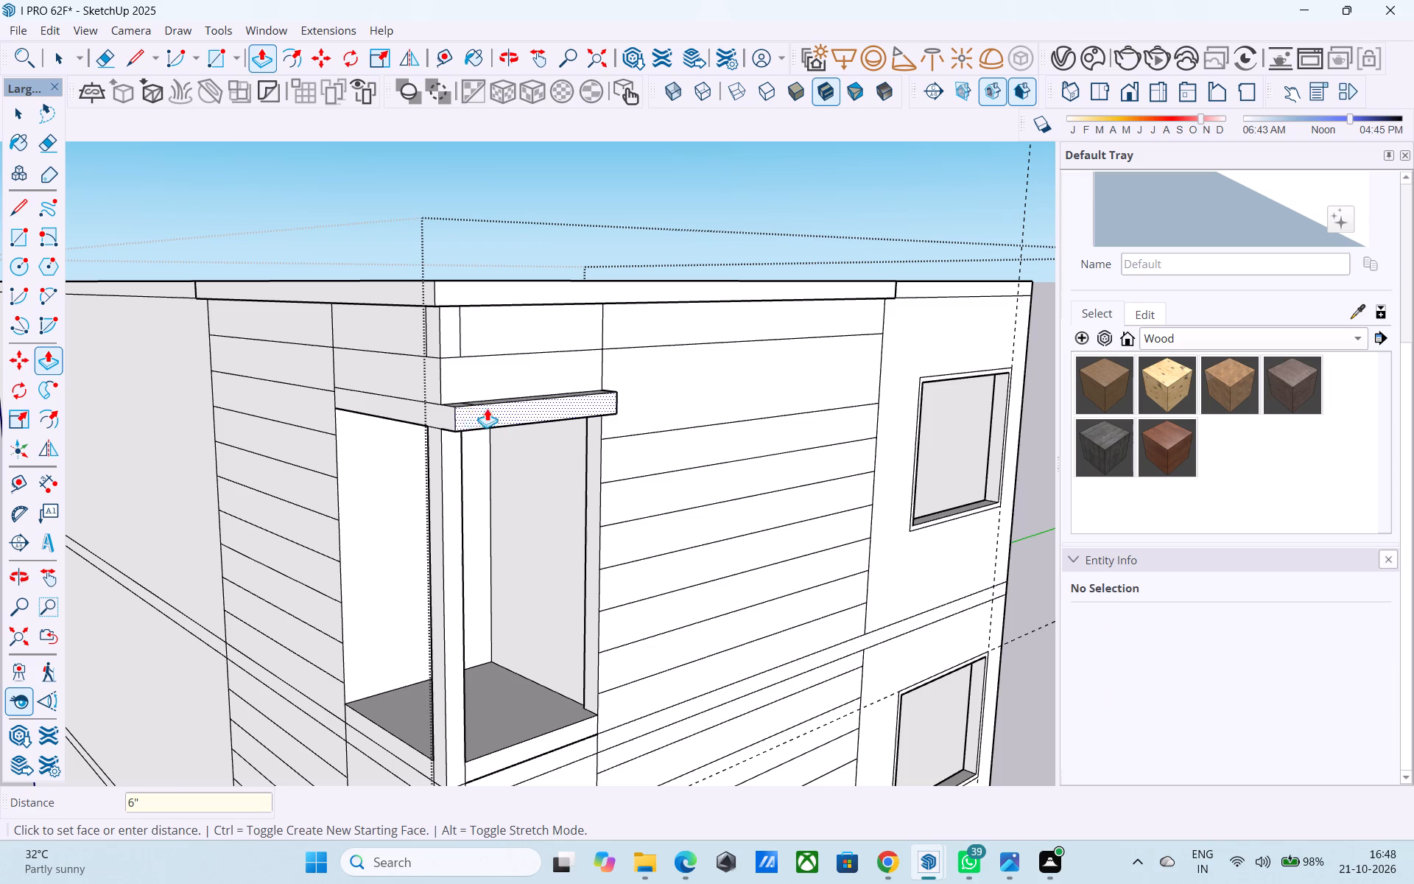
Extrude the adjoining band above the upper balcony opening on the corner's side face by the same 6".
scroll(373, 402, "up", 7)
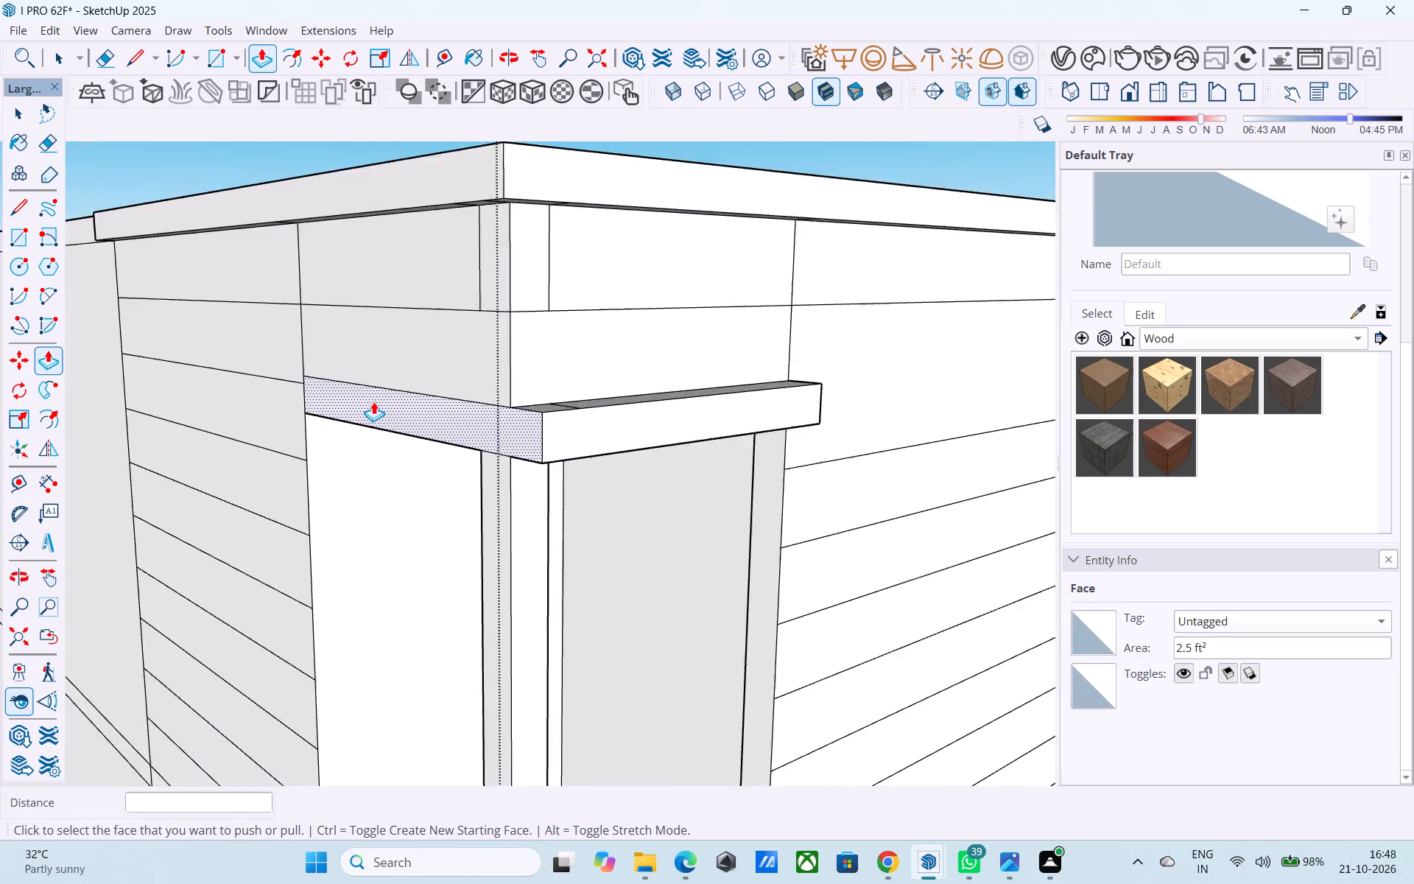
double_click(373, 401)
Extend the front ledge's end face 1' along the wall over the front striped panel.
scroll(372, 401, "down", 10)
middle_click_drag(474, 420, 14, 384)
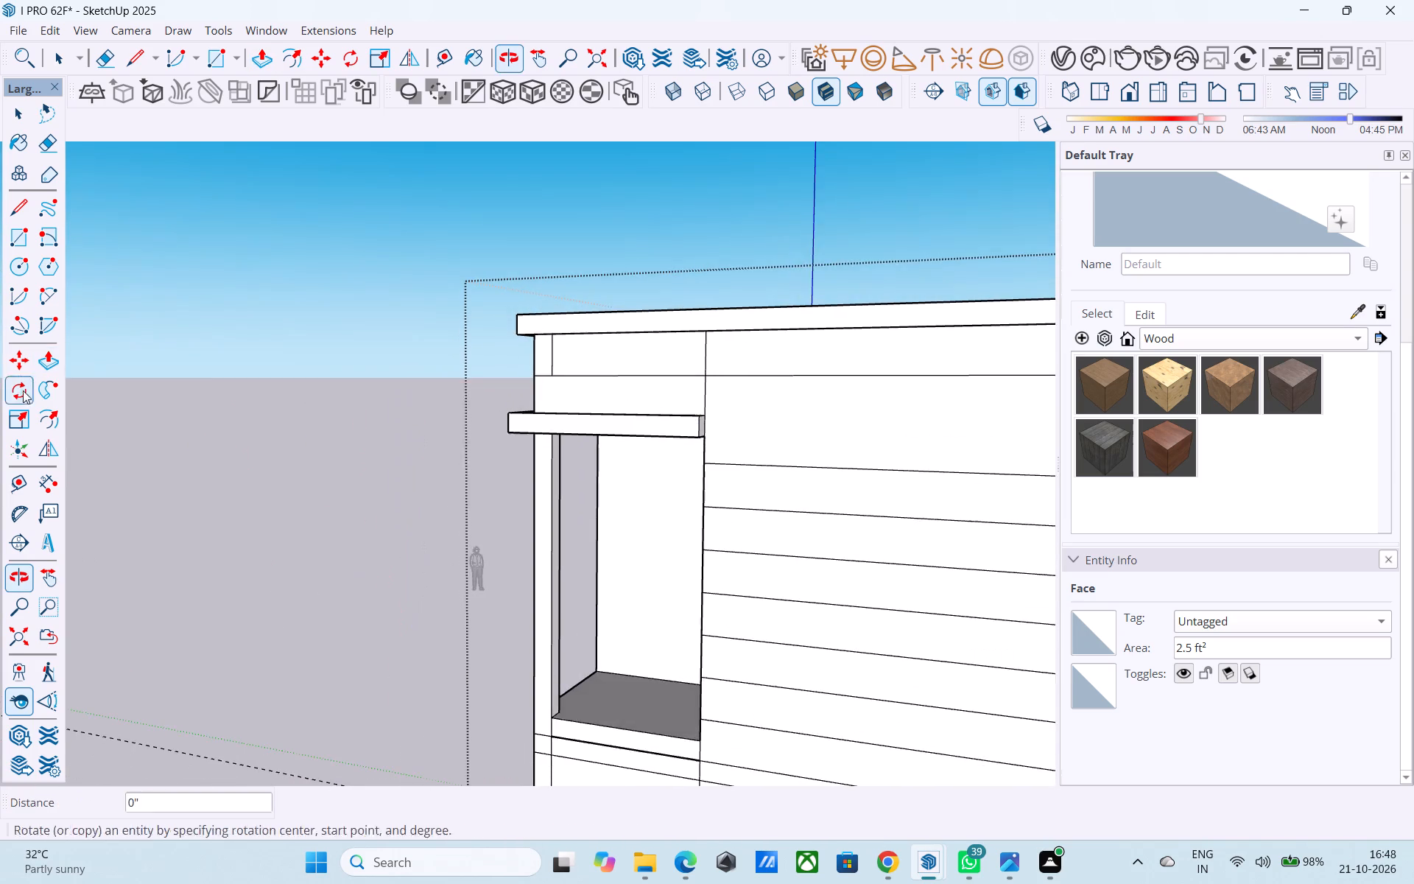
middle_click_drag(567, 458, 446, 469)
scroll(583, 413, "down", 10)
scroll(739, 410, "up", 1)
scroll(739, 410, "down", 1)
scroll(235, 479, "up", 3)
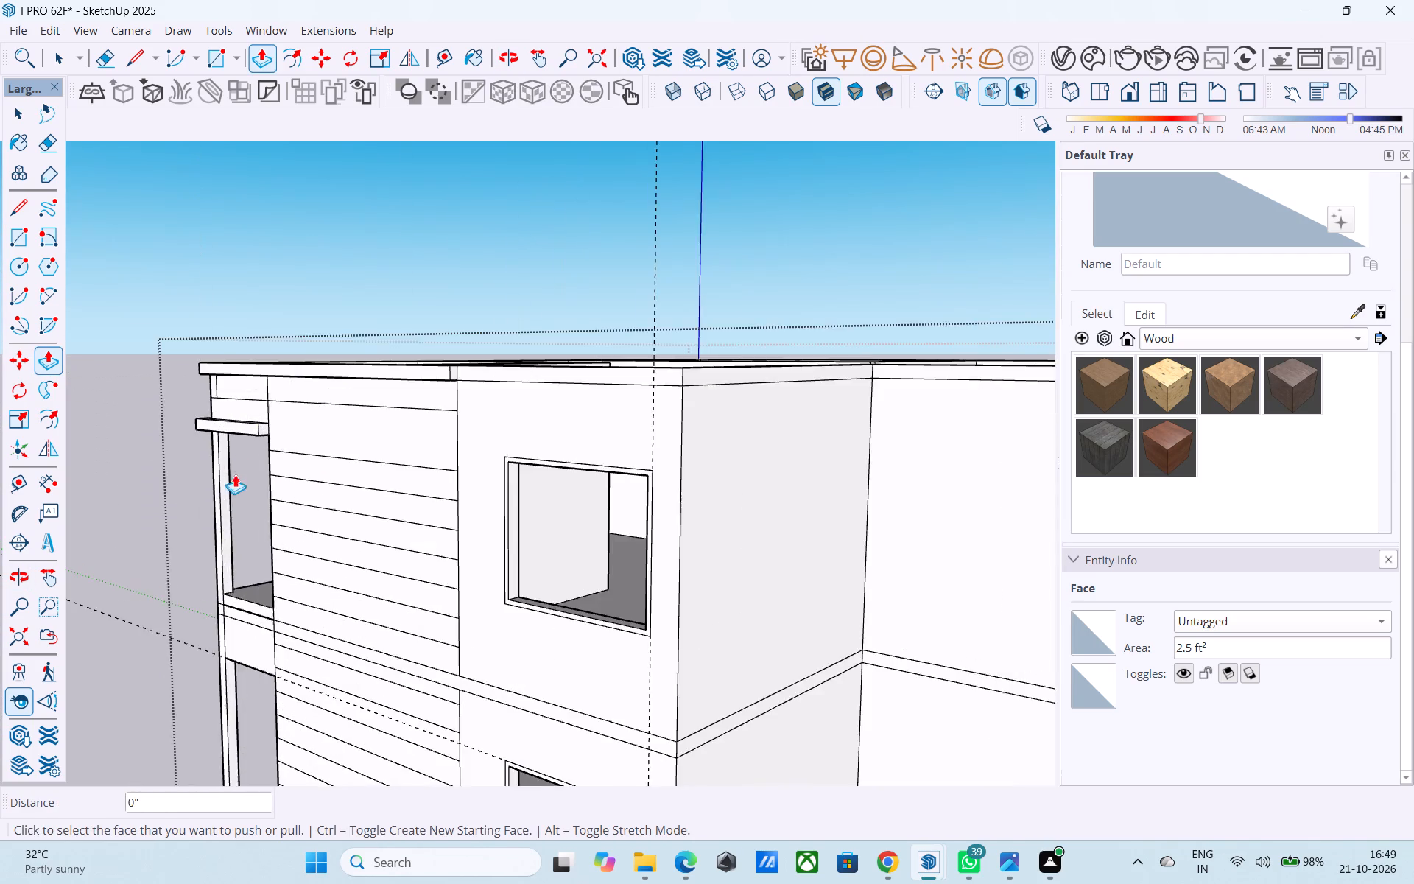
scroll(235, 474, "up", 13)
middle_click_drag(328, 429, 518, 431)
scroll(475, 429, "down", 7)
middle_click_drag(472, 443, 367, 449)
scroll(367, 449, "up", 7)
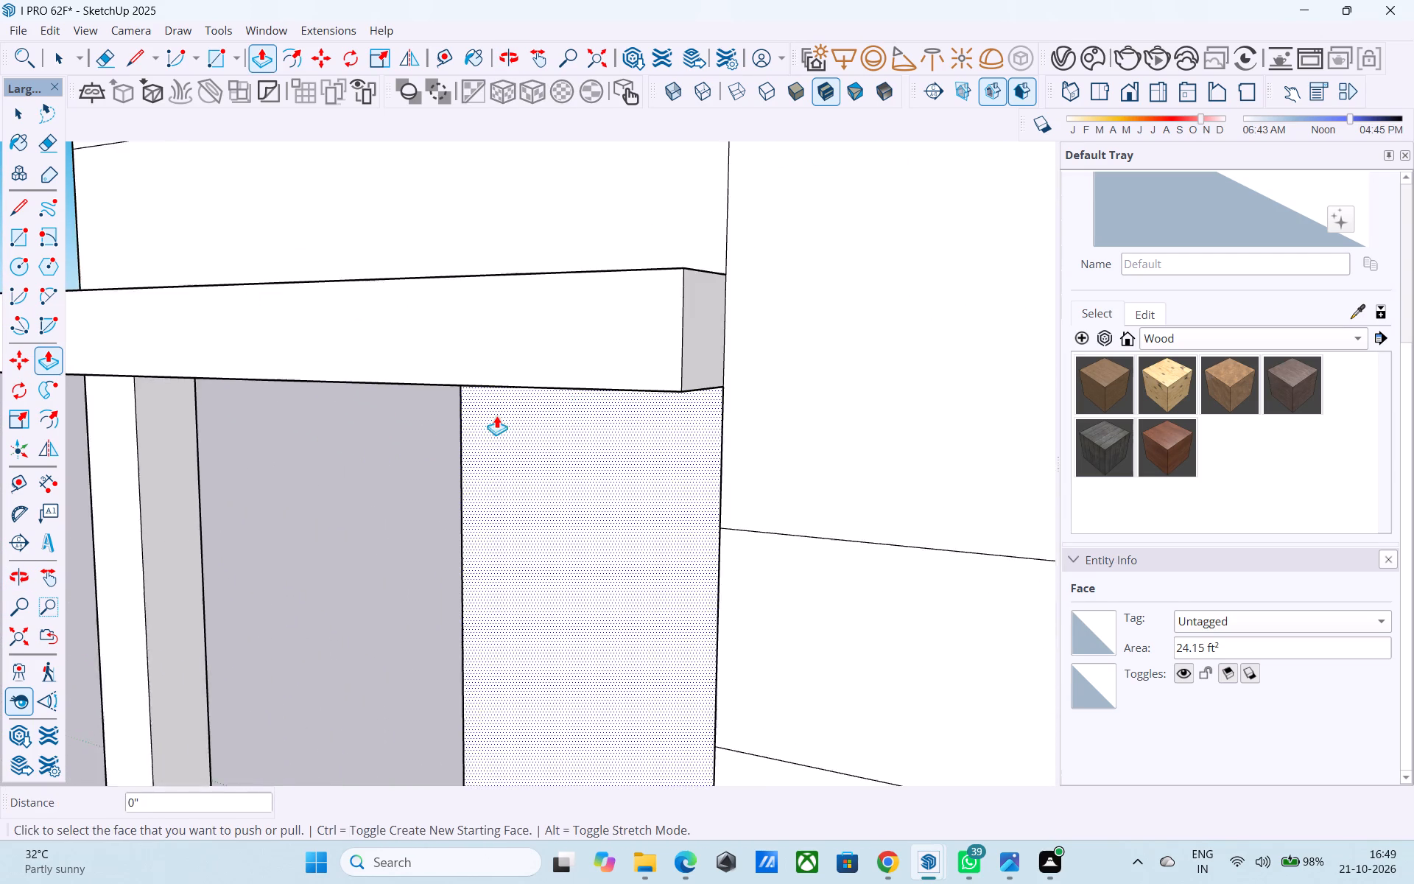
scroll(572, 397, "down", 3)
middle_click_drag(557, 397, 452, 423)
left_click(461, 420)
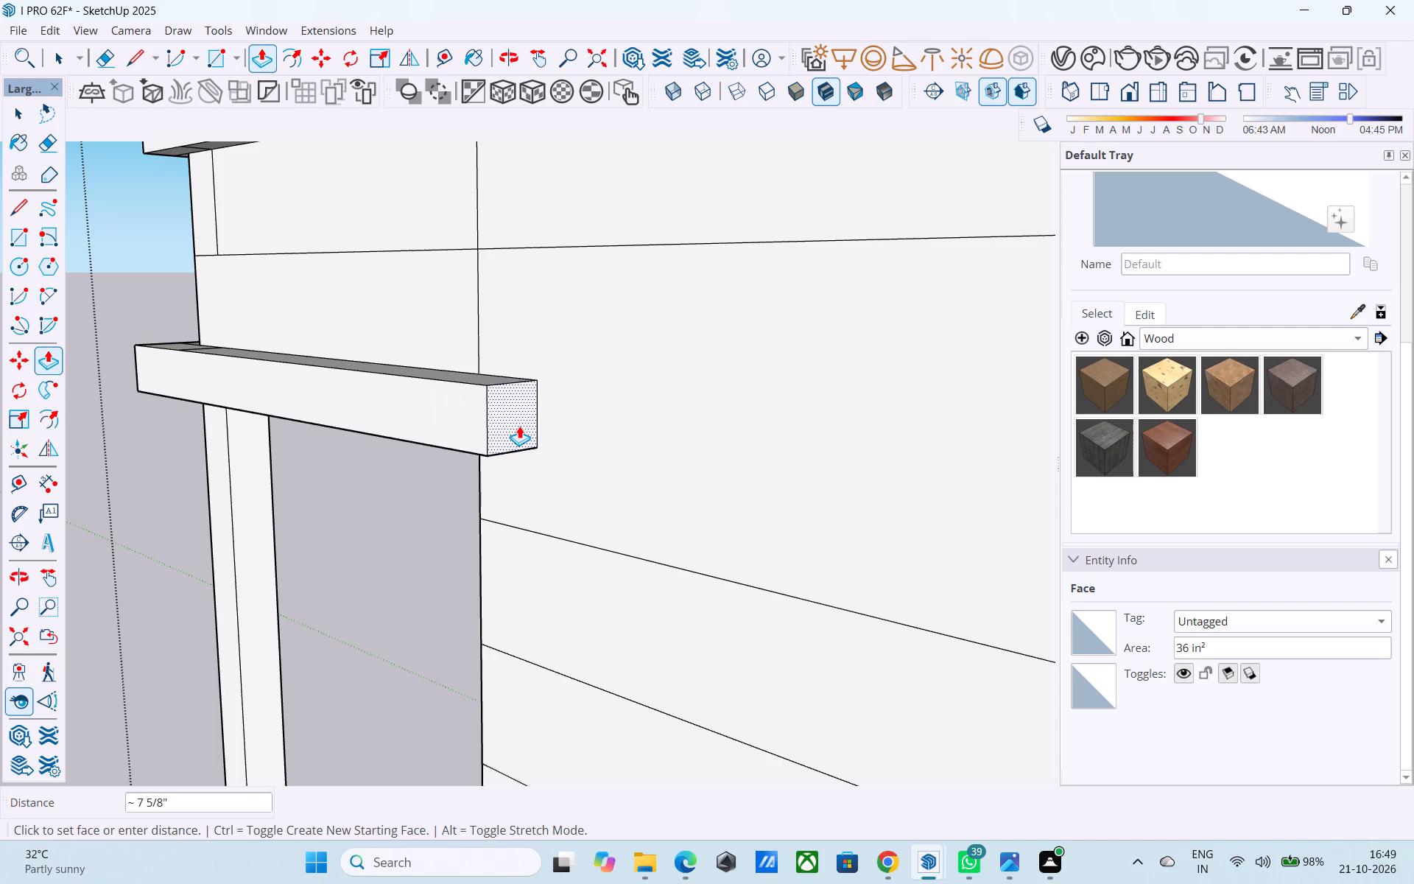
type("1'")
key("Return")
Erase the stray stripe line crossing the end face of the ledge on the corner's side face.
scroll(461, 337, "down", 8)
middle_click_drag(451, 338, 486, 346)
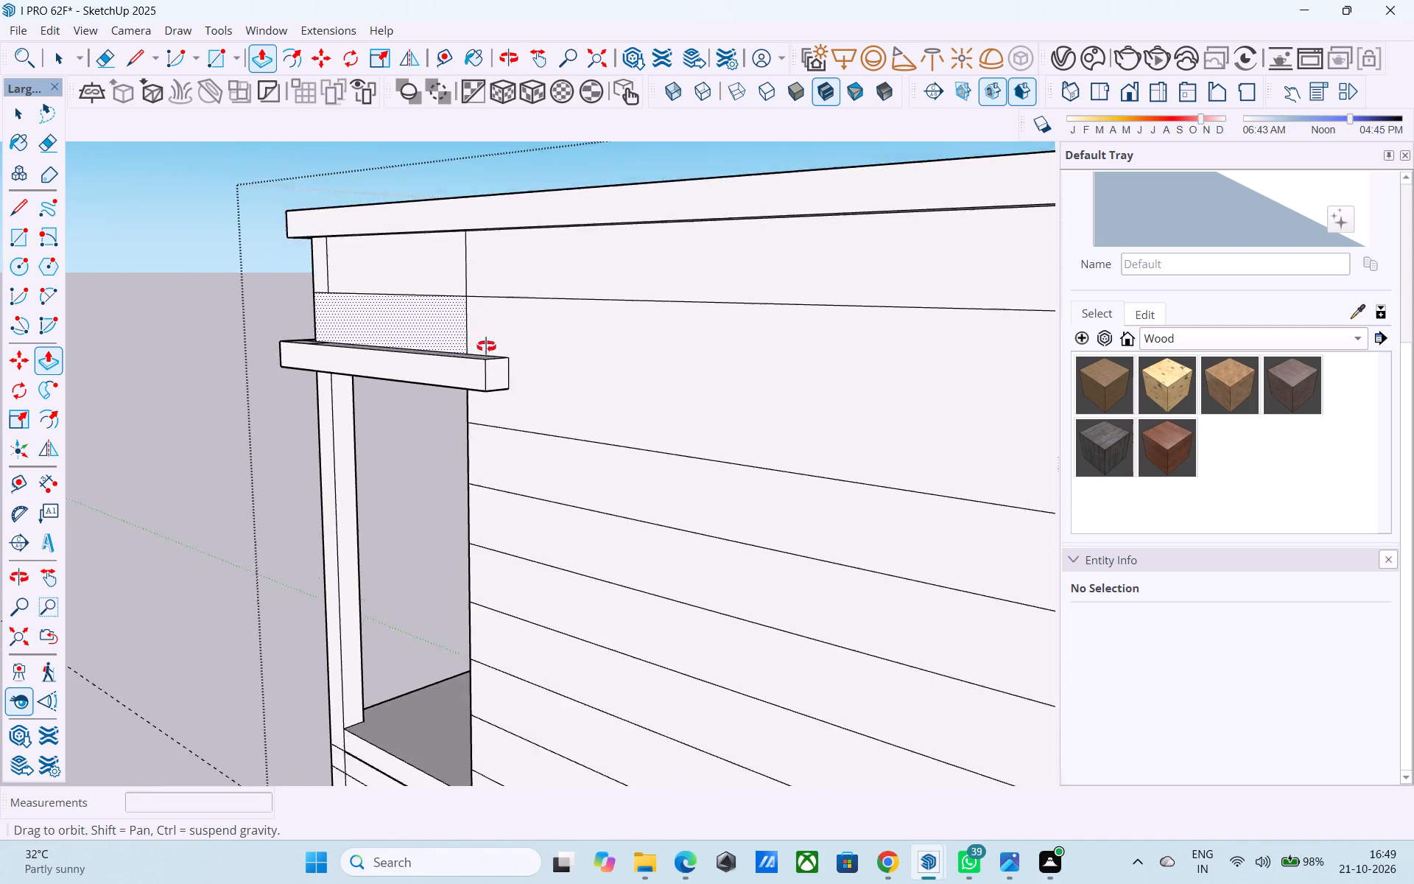
middle_click_drag(486, 346, 1150, 371)
middle_click_drag(703, 366, 1088, 356)
scroll(1019, 336, "down", 4)
middle_click_drag(646, 433, 761, 472)
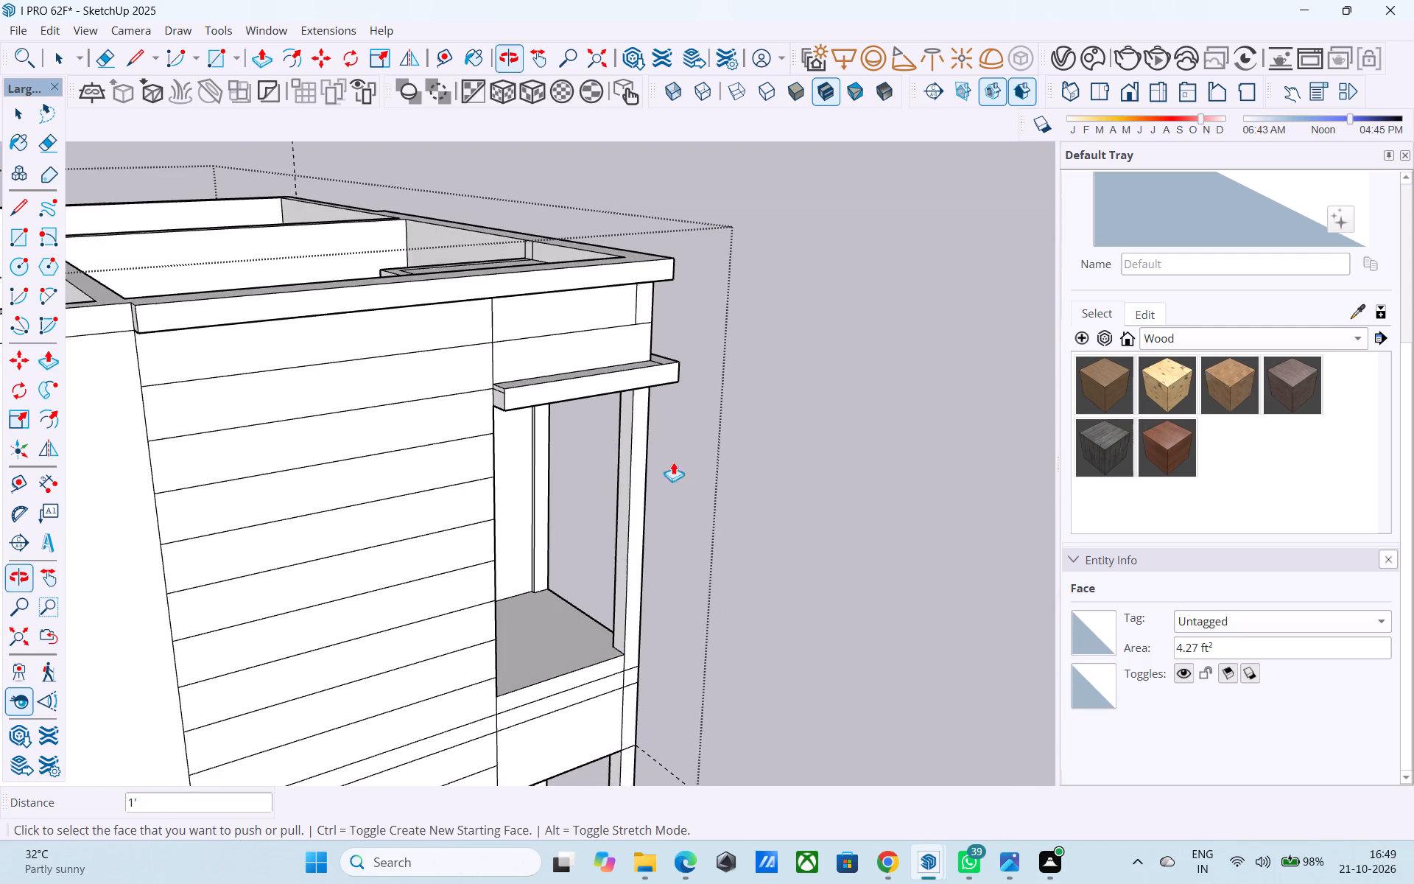
scroll(555, 430, "up", 3)
scroll(446, 360, "up", 10)
key("e")
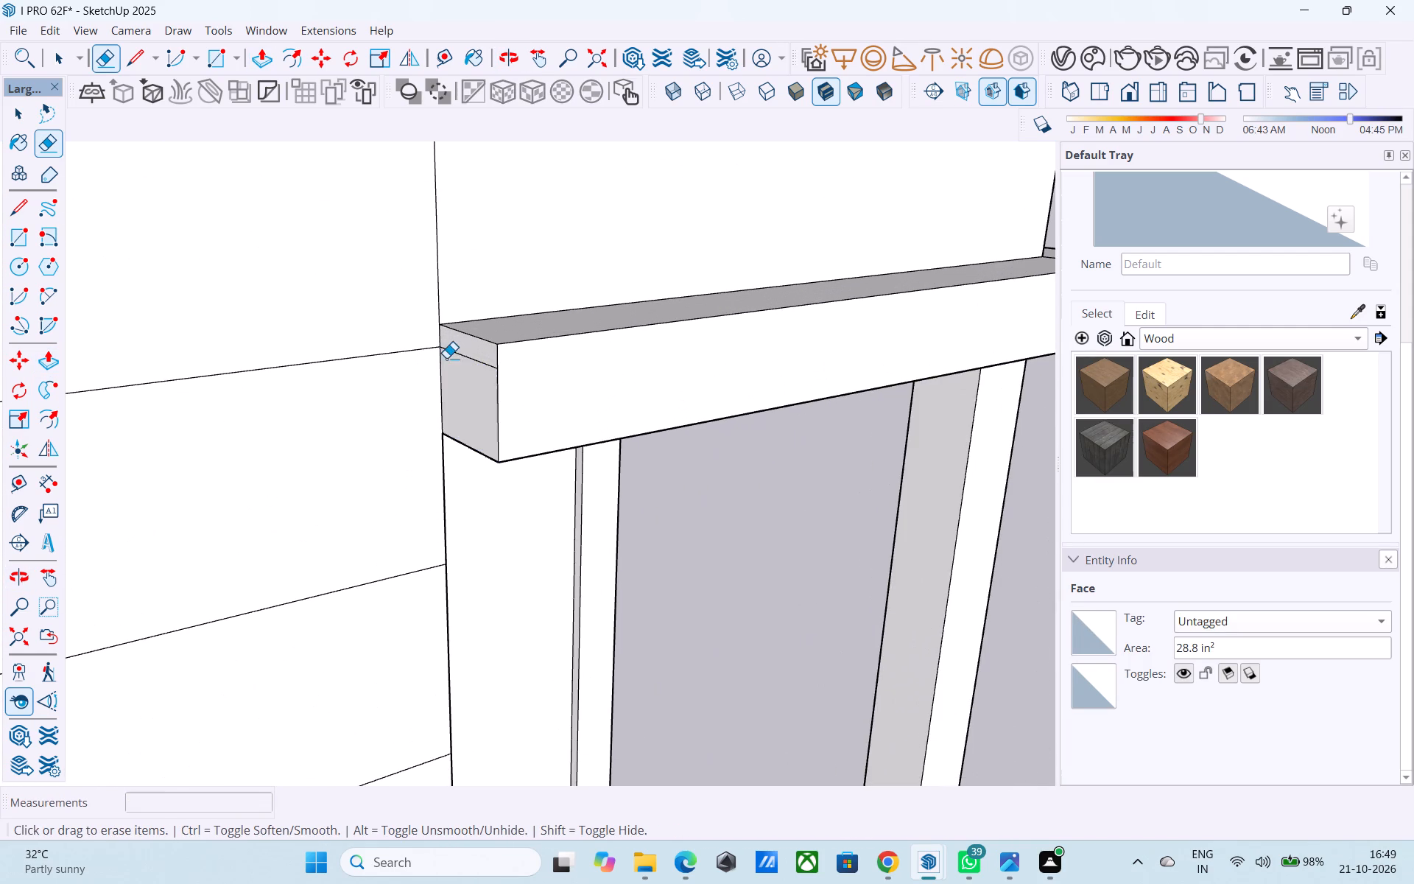
left_click(458, 357)
Extend the side ledge's end face over the side striped panel by the same 1'.
key("space")
left_click(459, 358)
key("p")
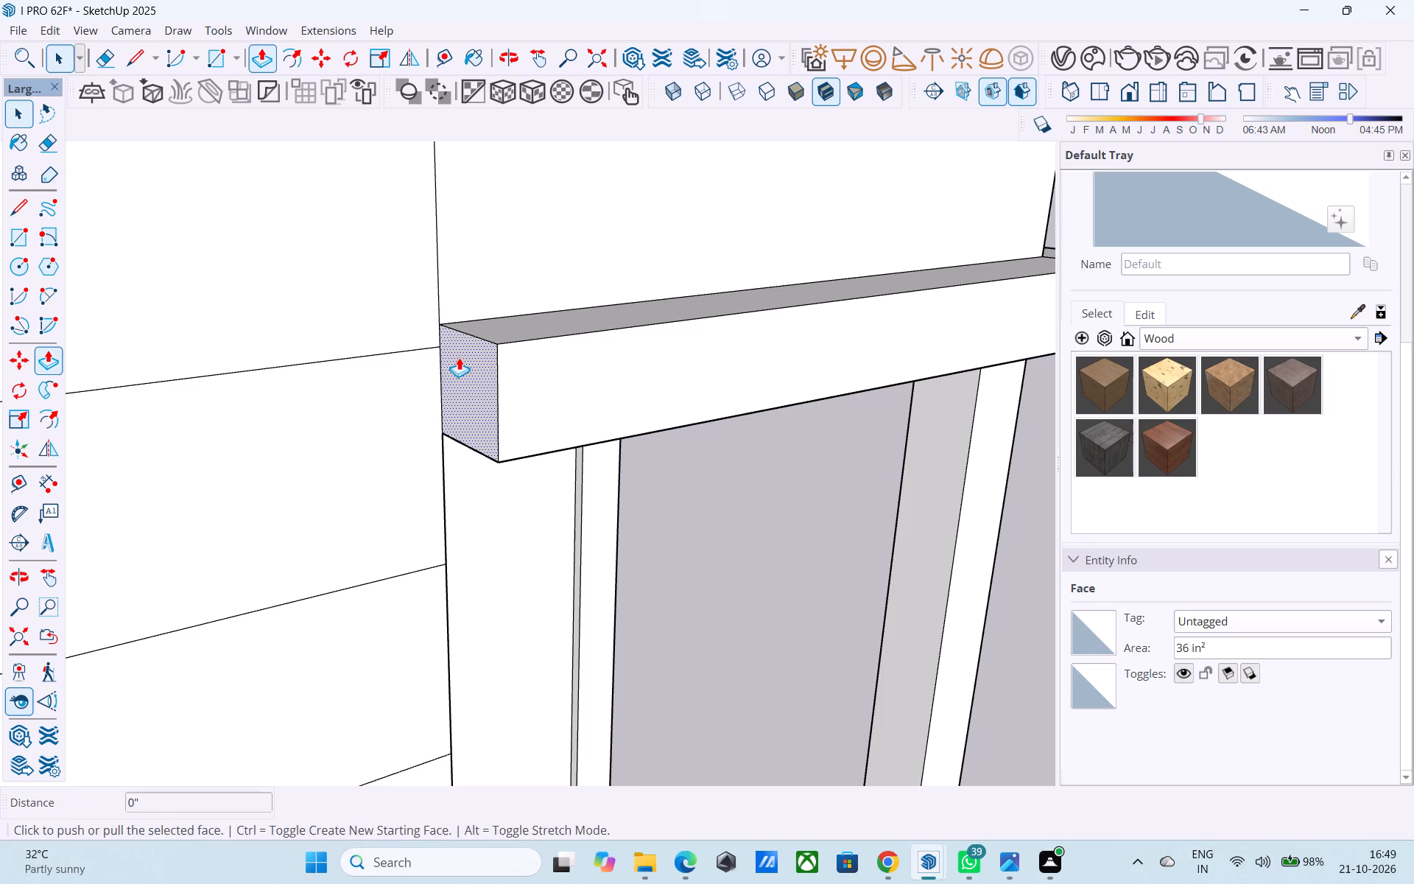
double_click(459, 357)
key("space")
Examine the new corner ledge and the storeys below it from several angles.
scroll(459, 358, "down", 14)
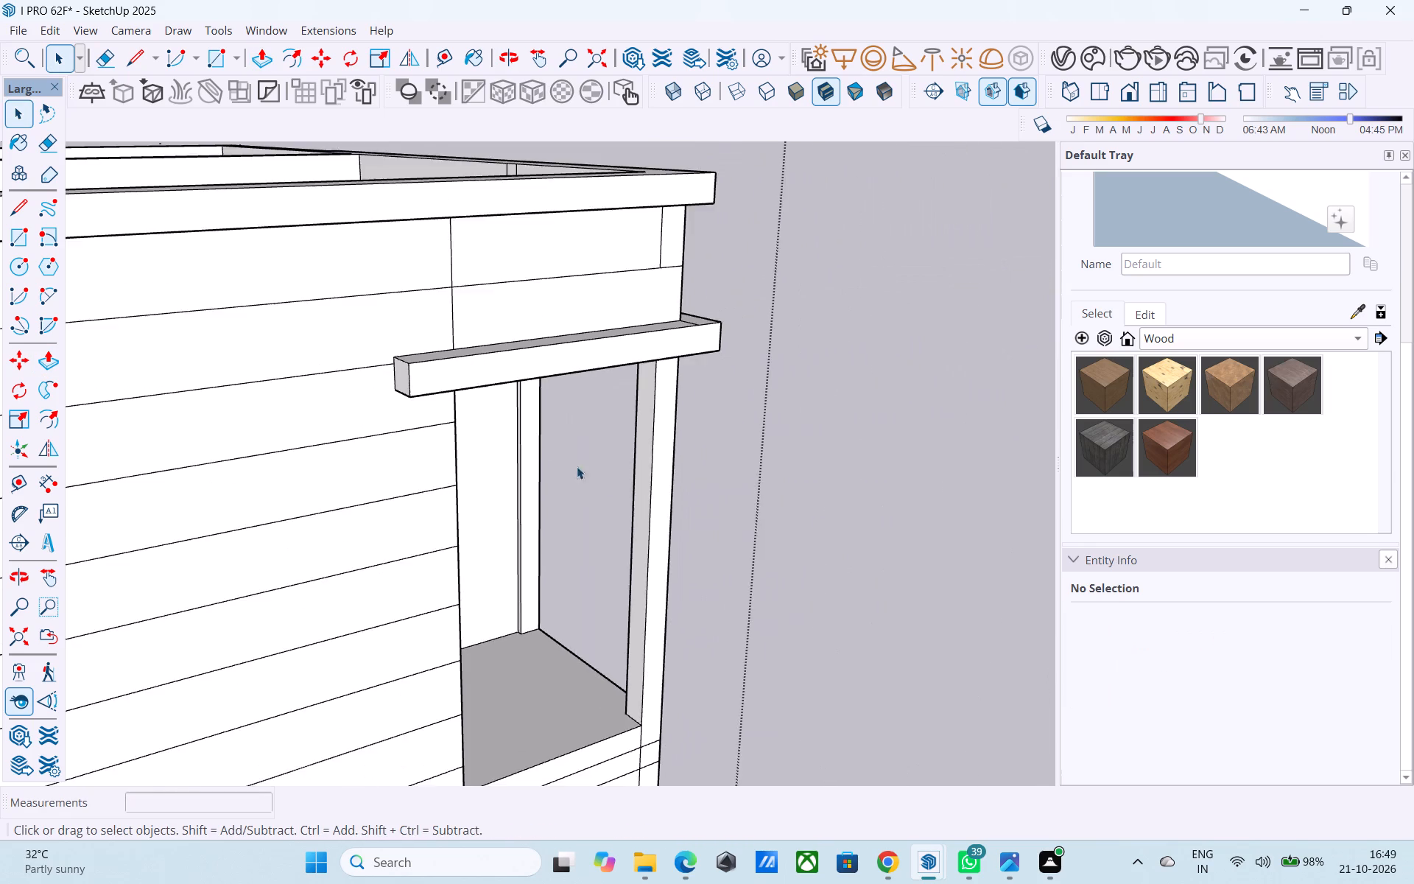
middle_click_drag(596, 476, 324, 431)
scroll(352, 378, "down", 5)
middle_click_drag(514, 328, 404, 293)
scroll(398, 278, "down", 4)
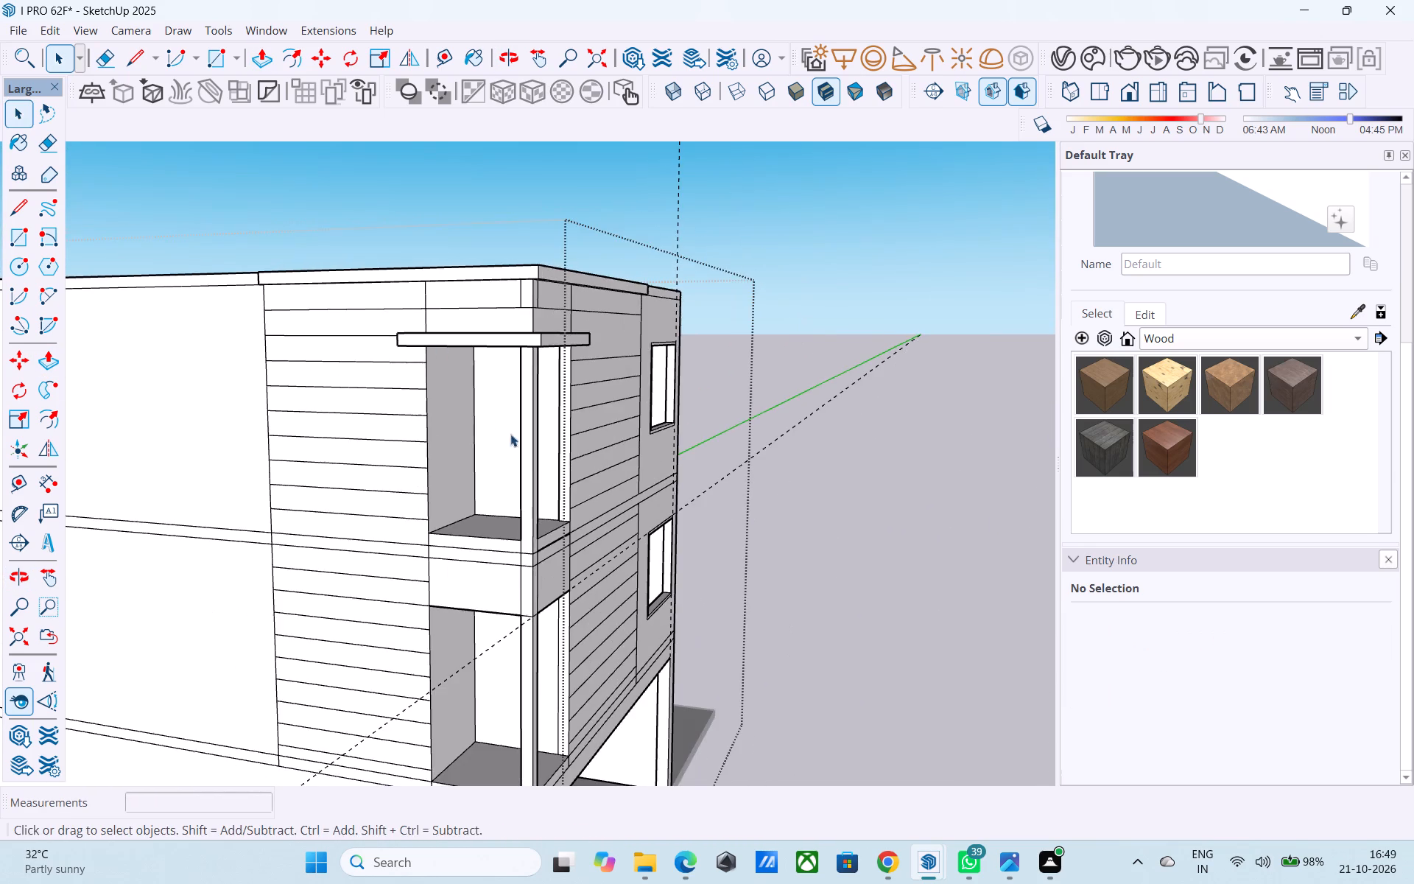
middle_click_drag(510, 434, 398, 392)
scroll(348, 352, "down", 4)
scroll(319, 457, "up", 5)
scroll(312, 449, "down", 4)
middle_click_drag(298, 457, 276, 395)
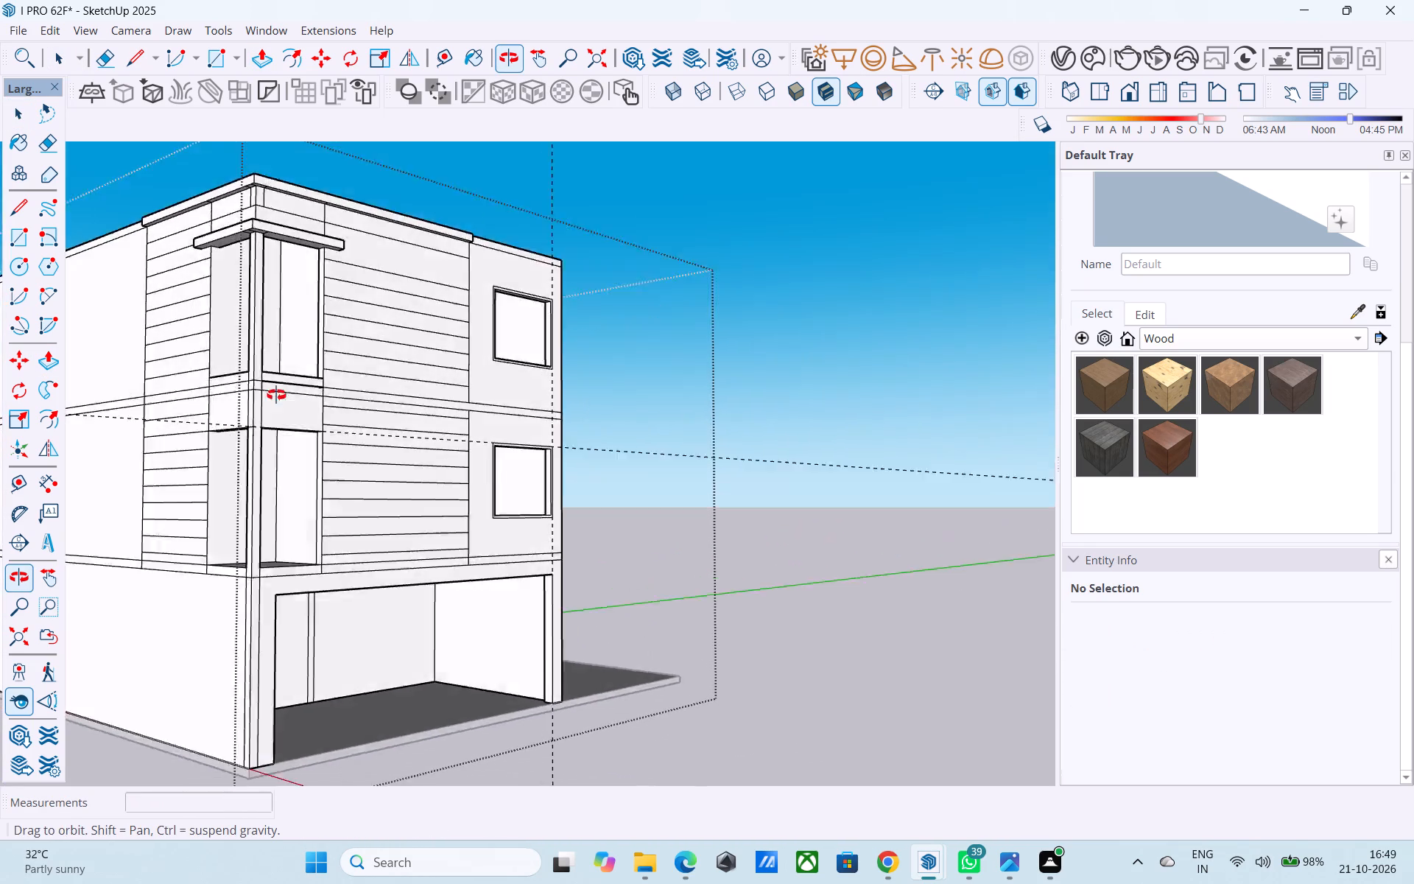
middle_click_drag(276, 395, 326, 516)
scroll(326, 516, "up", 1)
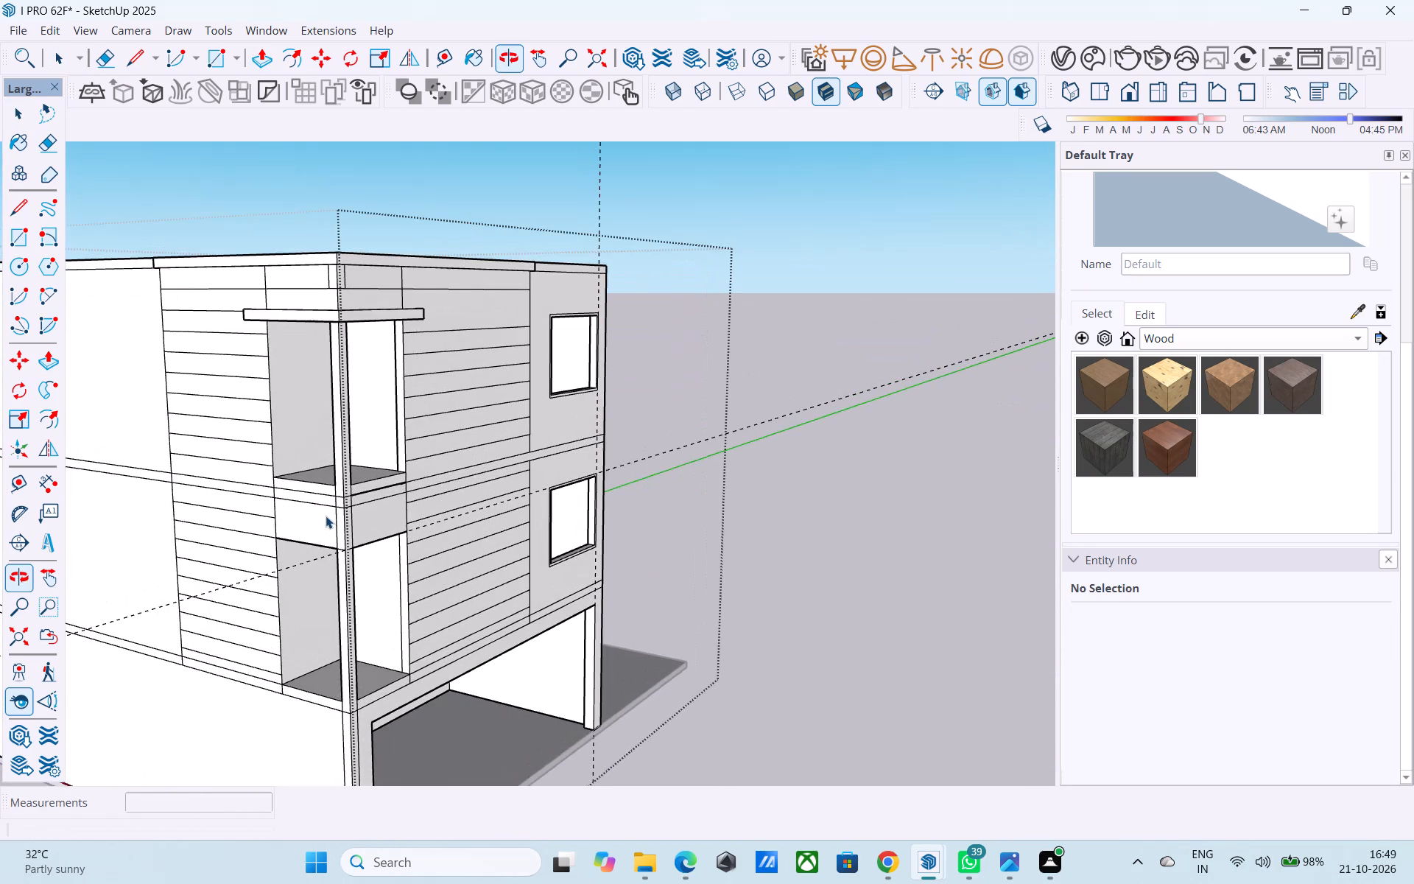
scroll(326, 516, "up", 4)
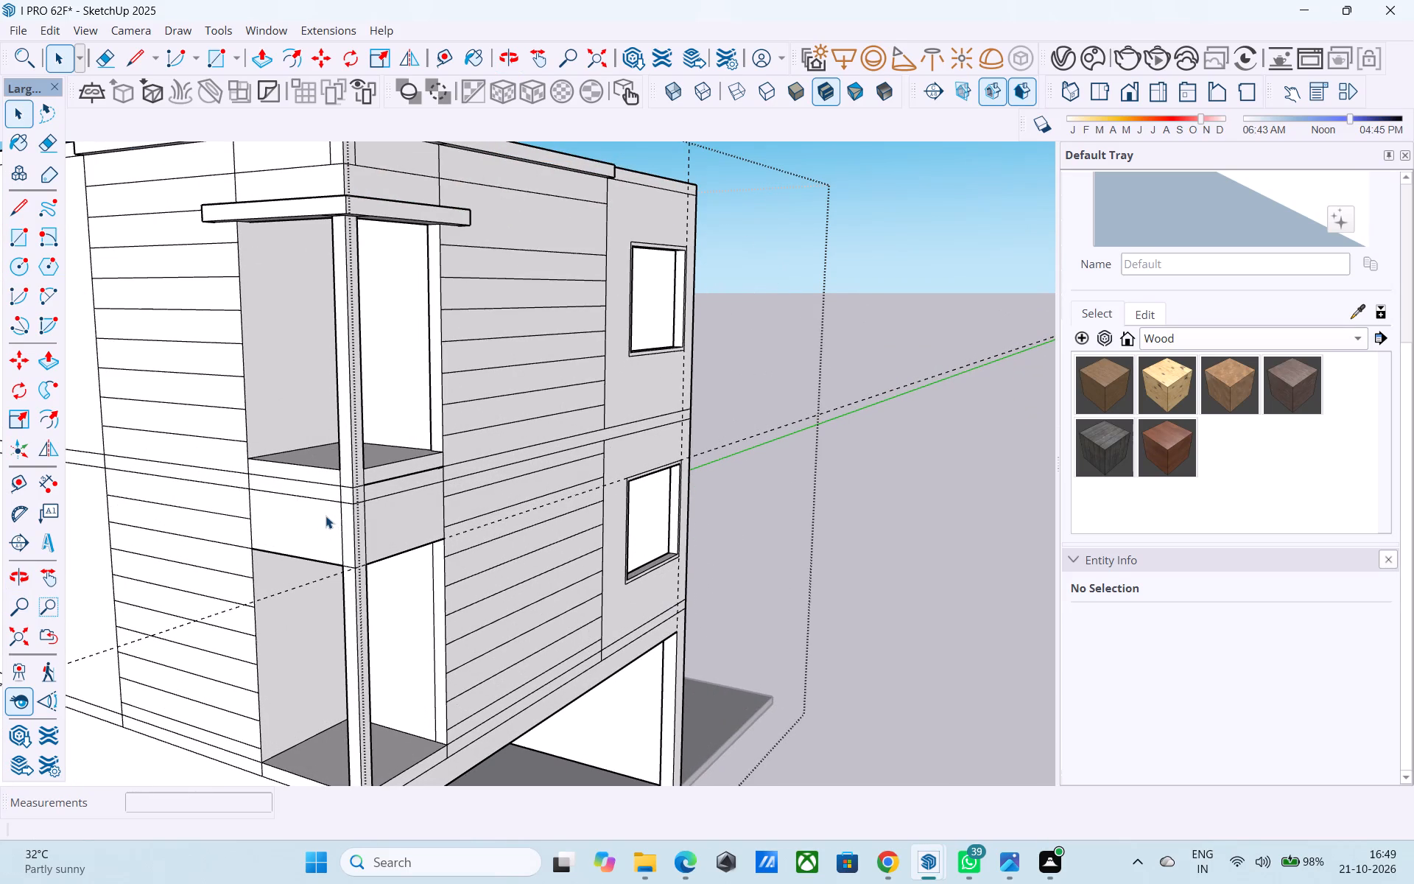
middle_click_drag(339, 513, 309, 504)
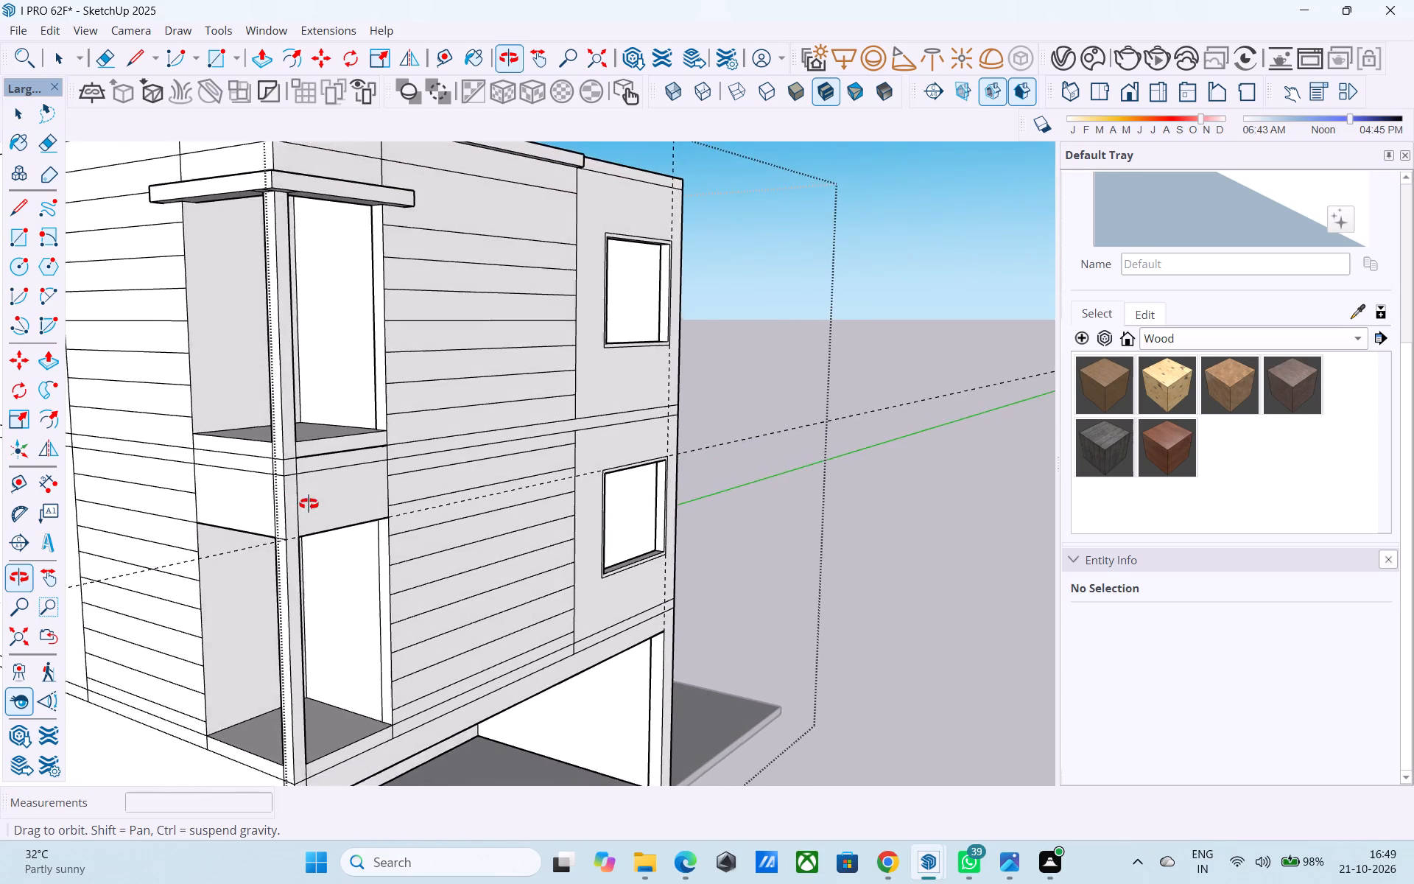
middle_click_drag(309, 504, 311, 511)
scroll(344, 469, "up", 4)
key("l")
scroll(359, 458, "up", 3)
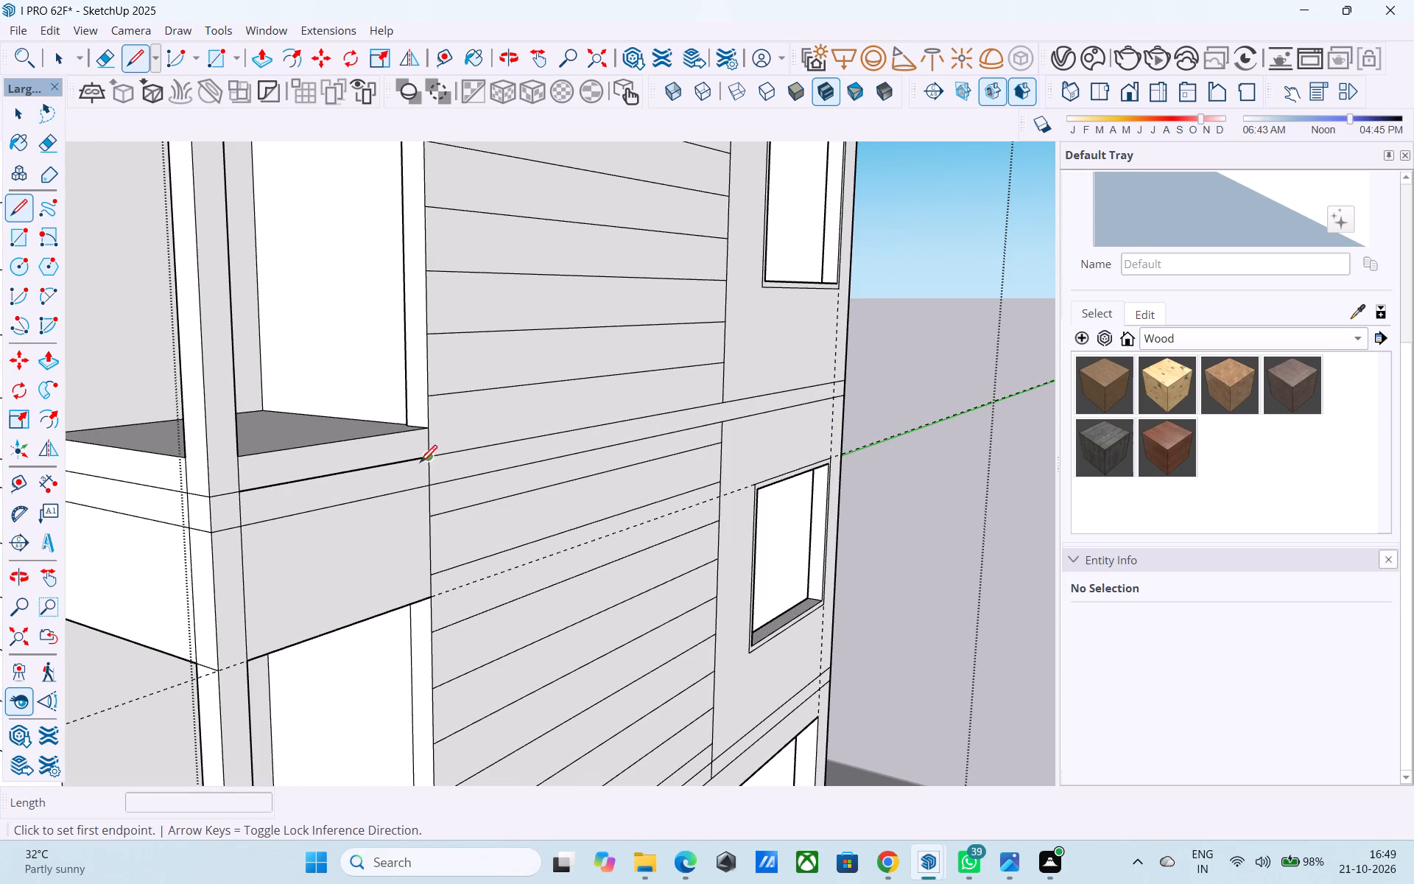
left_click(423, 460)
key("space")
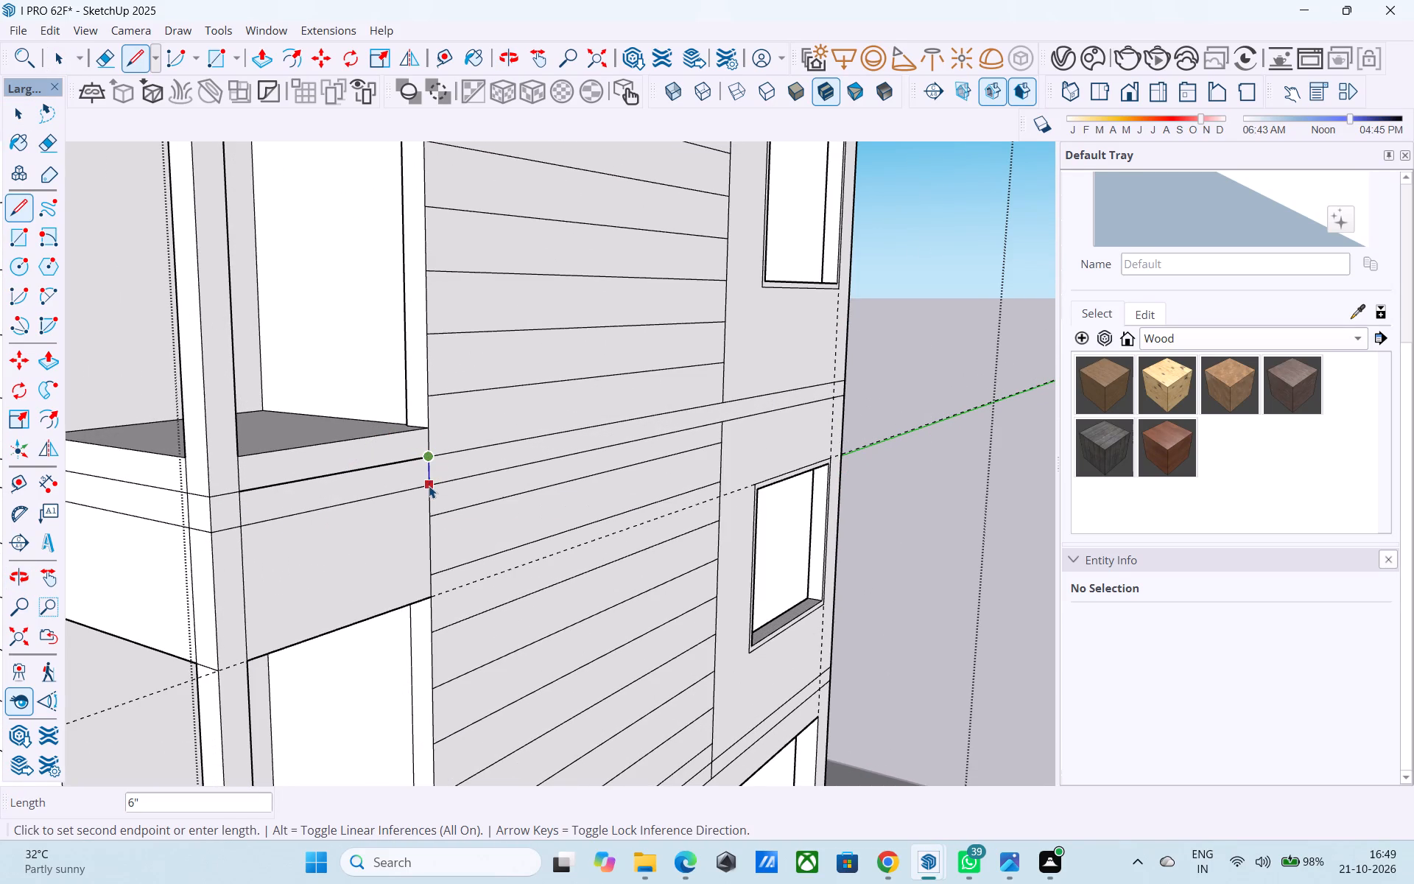
Erase the short vertical lines crossing the thin floor band on both corner faces, just below the upper balcony.
scroll(429, 486, "down", 11)
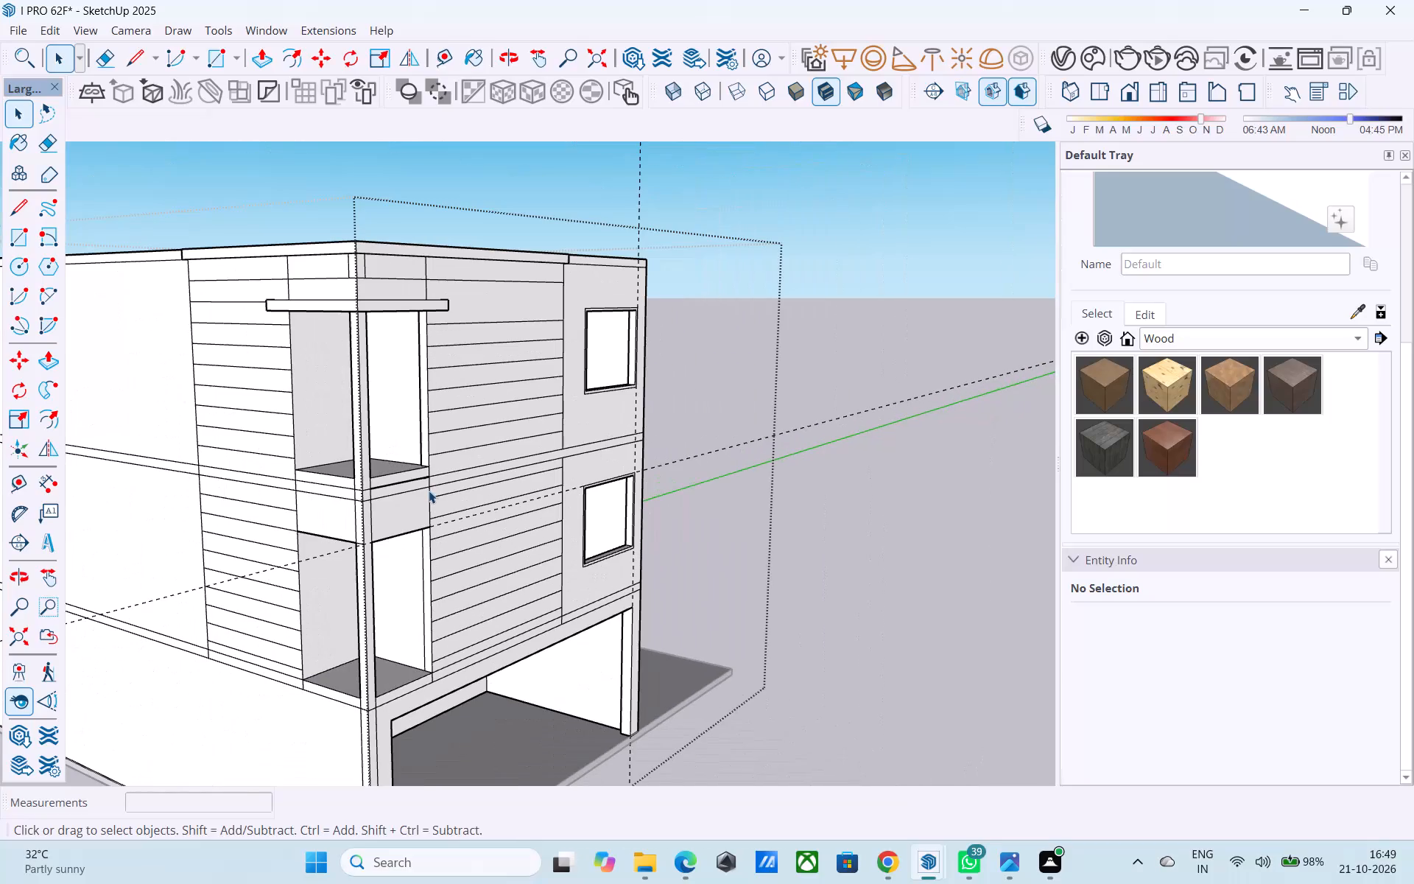
middle_click(402, 545)
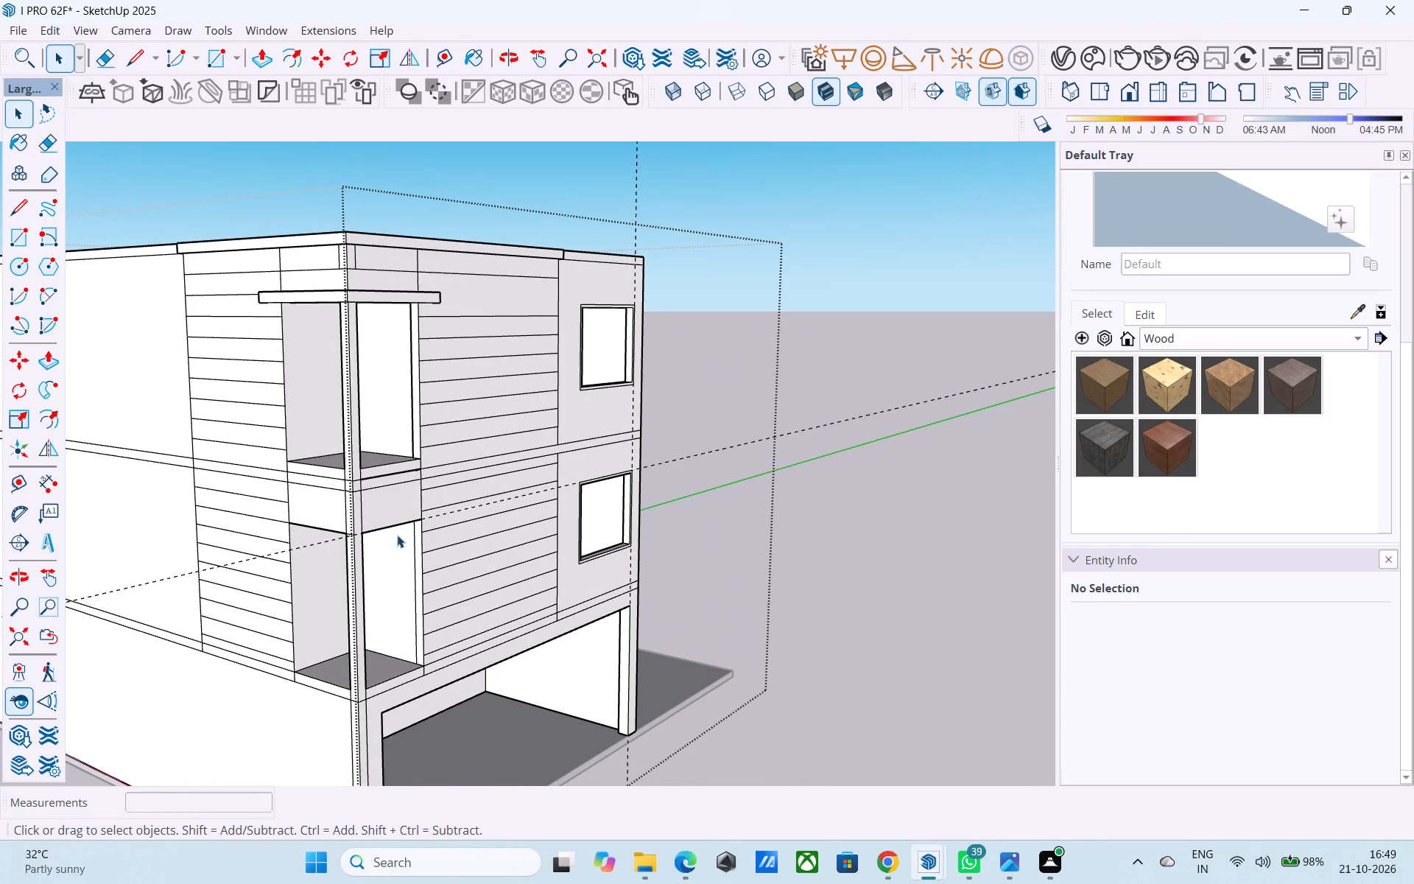
middle_click_drag(397, 534, 393, 519)
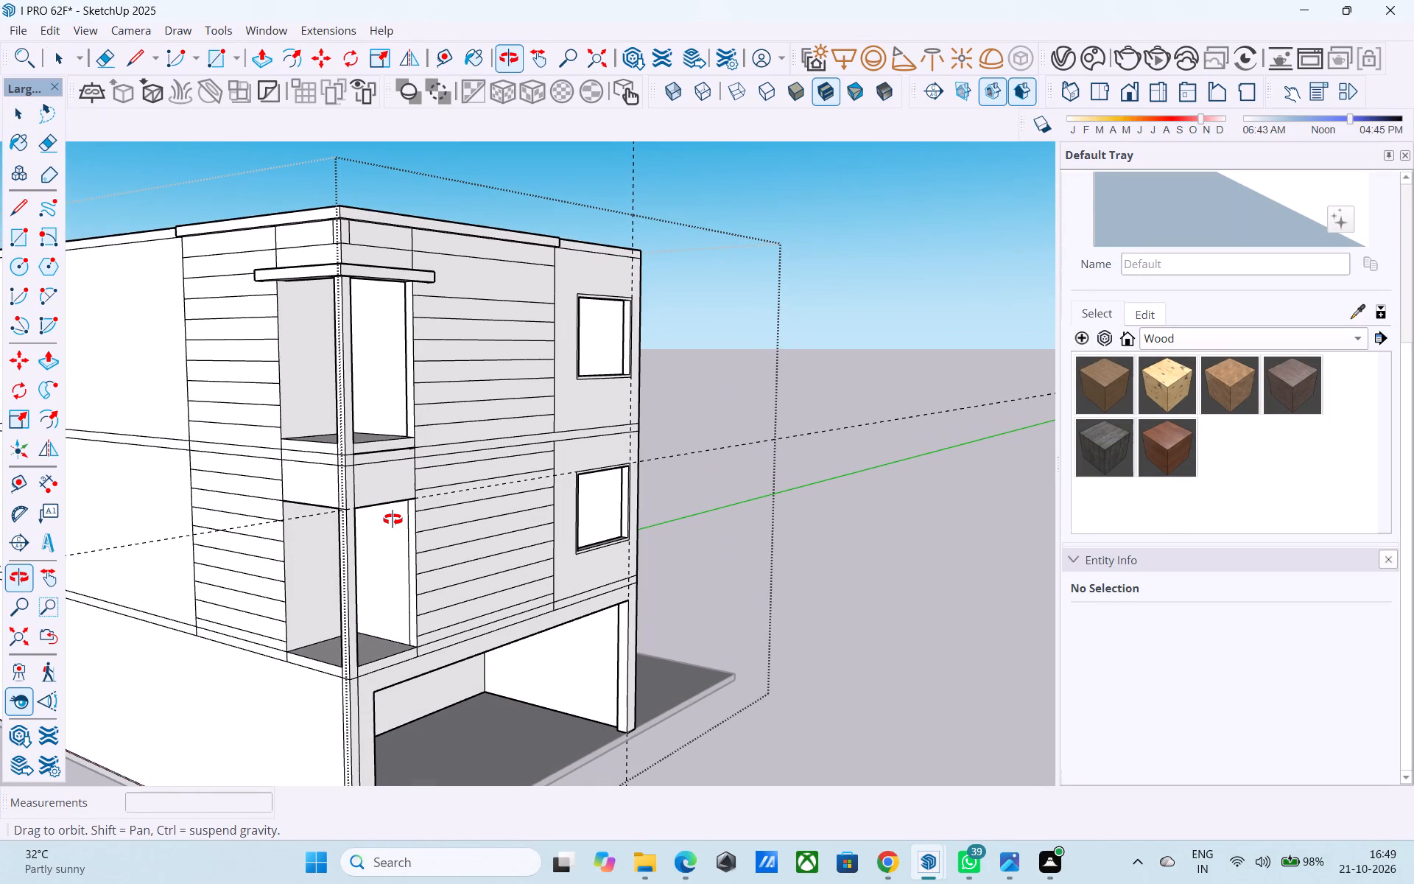
middle_click_drag(393, 519, 403, 552)
scroll(391, 548, "up", 1)
scroll(308, 521, "up", 5)
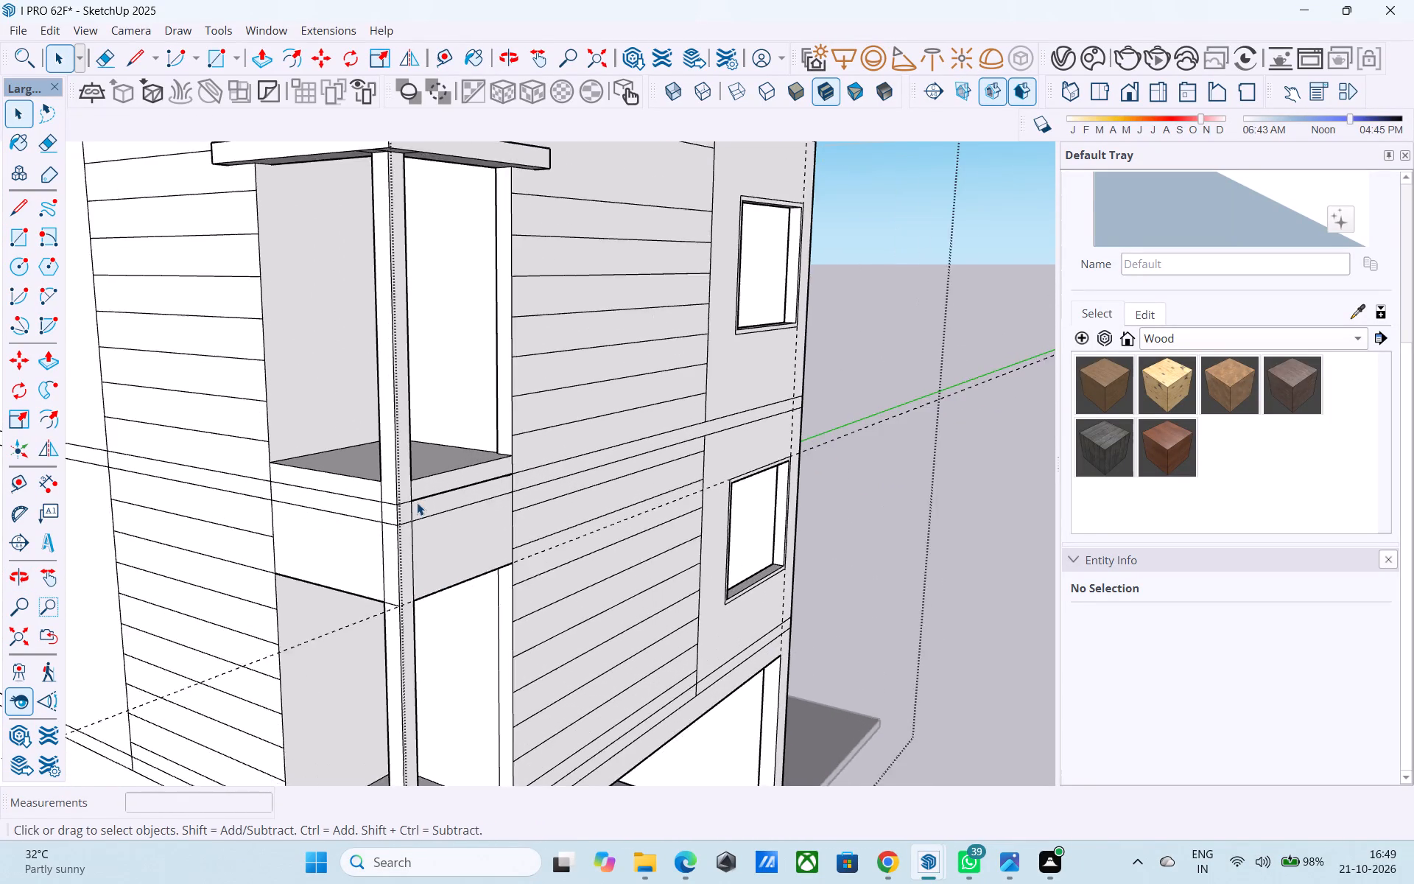
scroll(417, 502, "up", 6)
key("e")
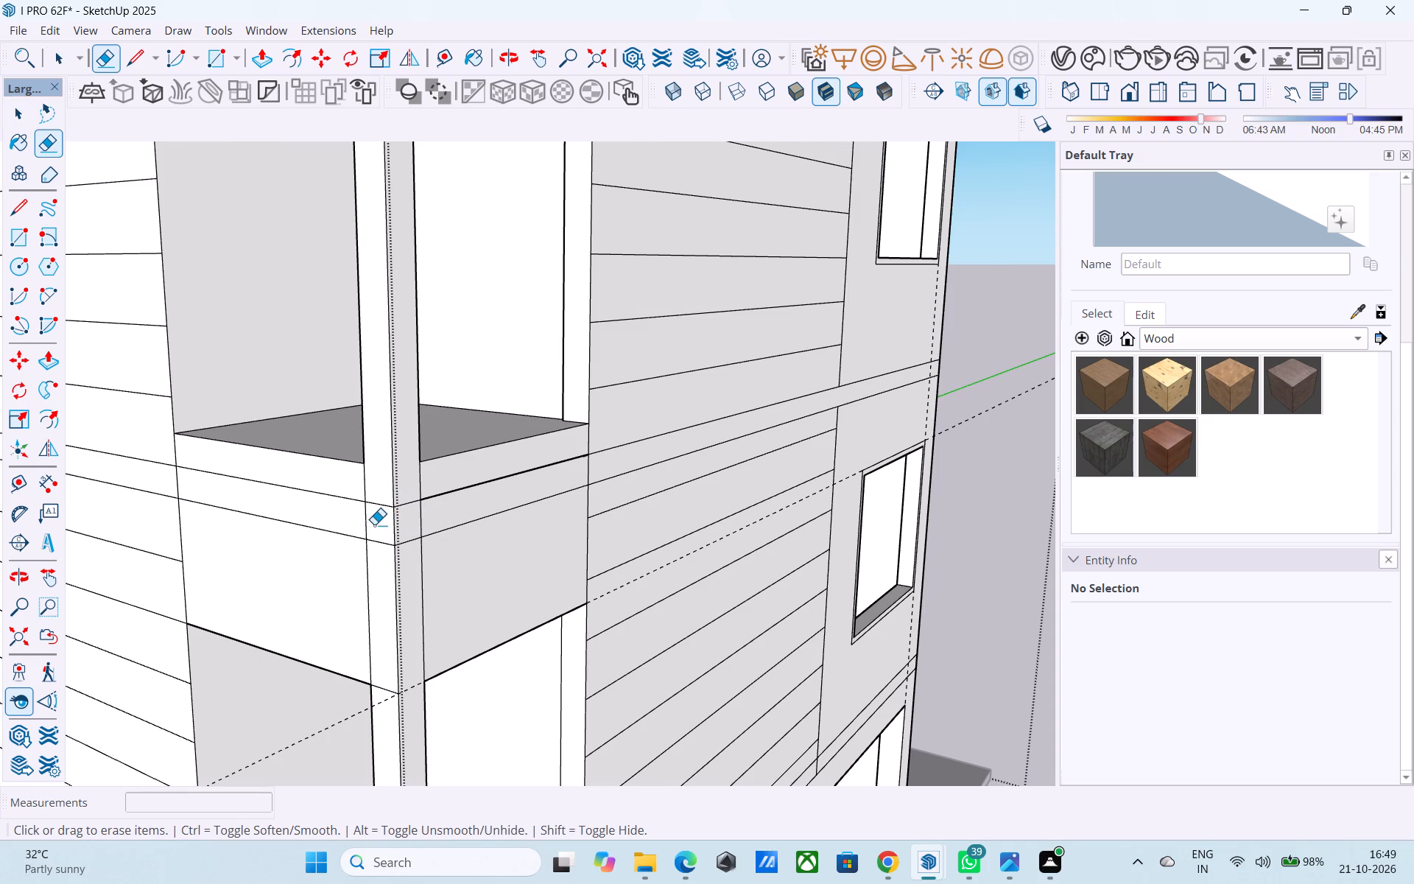
left_click_drag(374, 525, 358, 522)
left_click(421, 530)
Push/Pull the side face's thin floor band below the upper balcony outward, repeating the last extrusion distance.
key("space")
left_click(331, 521)
key("p")
double_click(331, 521)
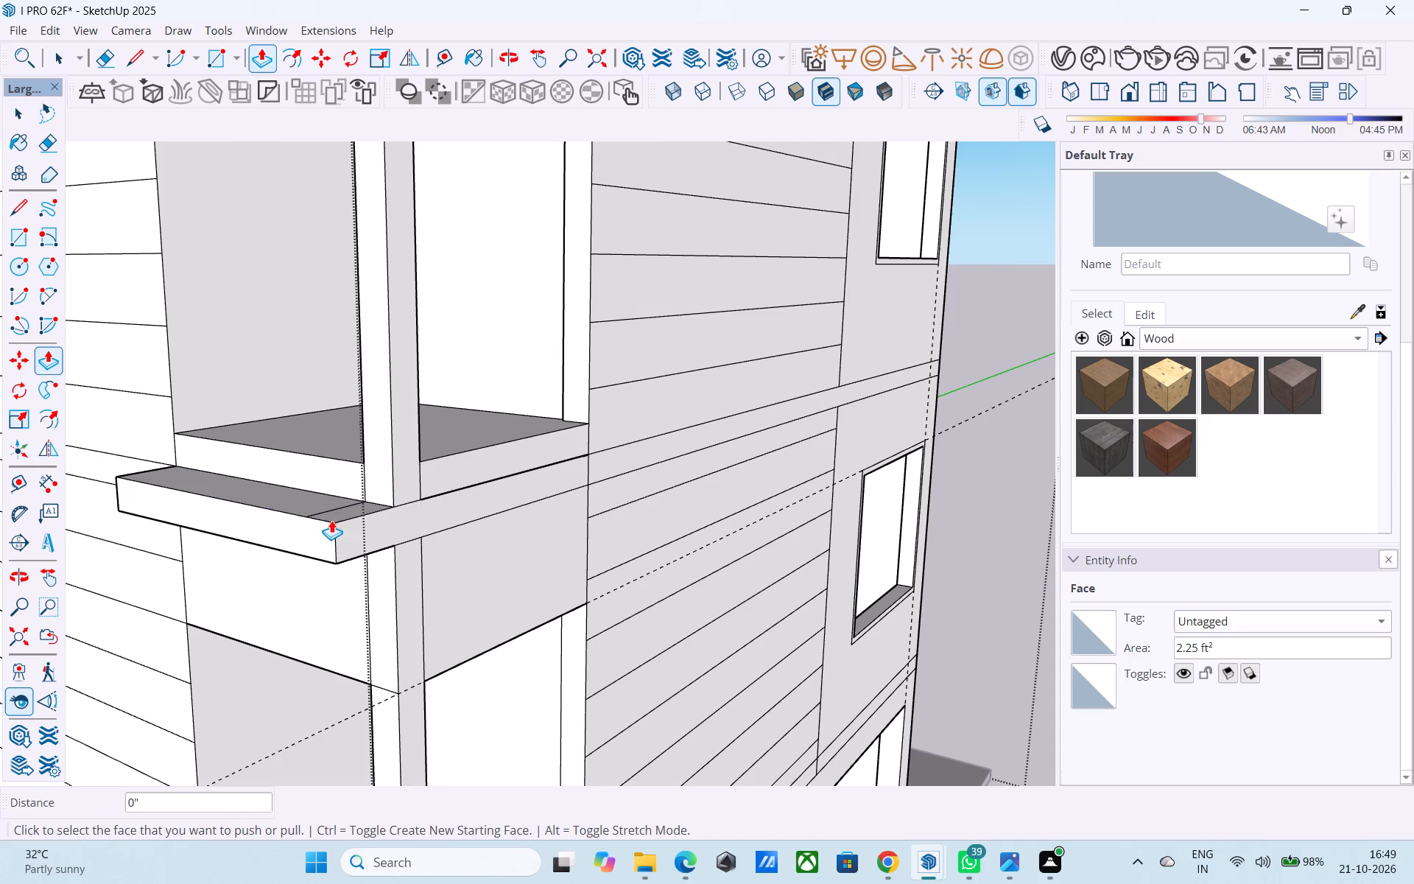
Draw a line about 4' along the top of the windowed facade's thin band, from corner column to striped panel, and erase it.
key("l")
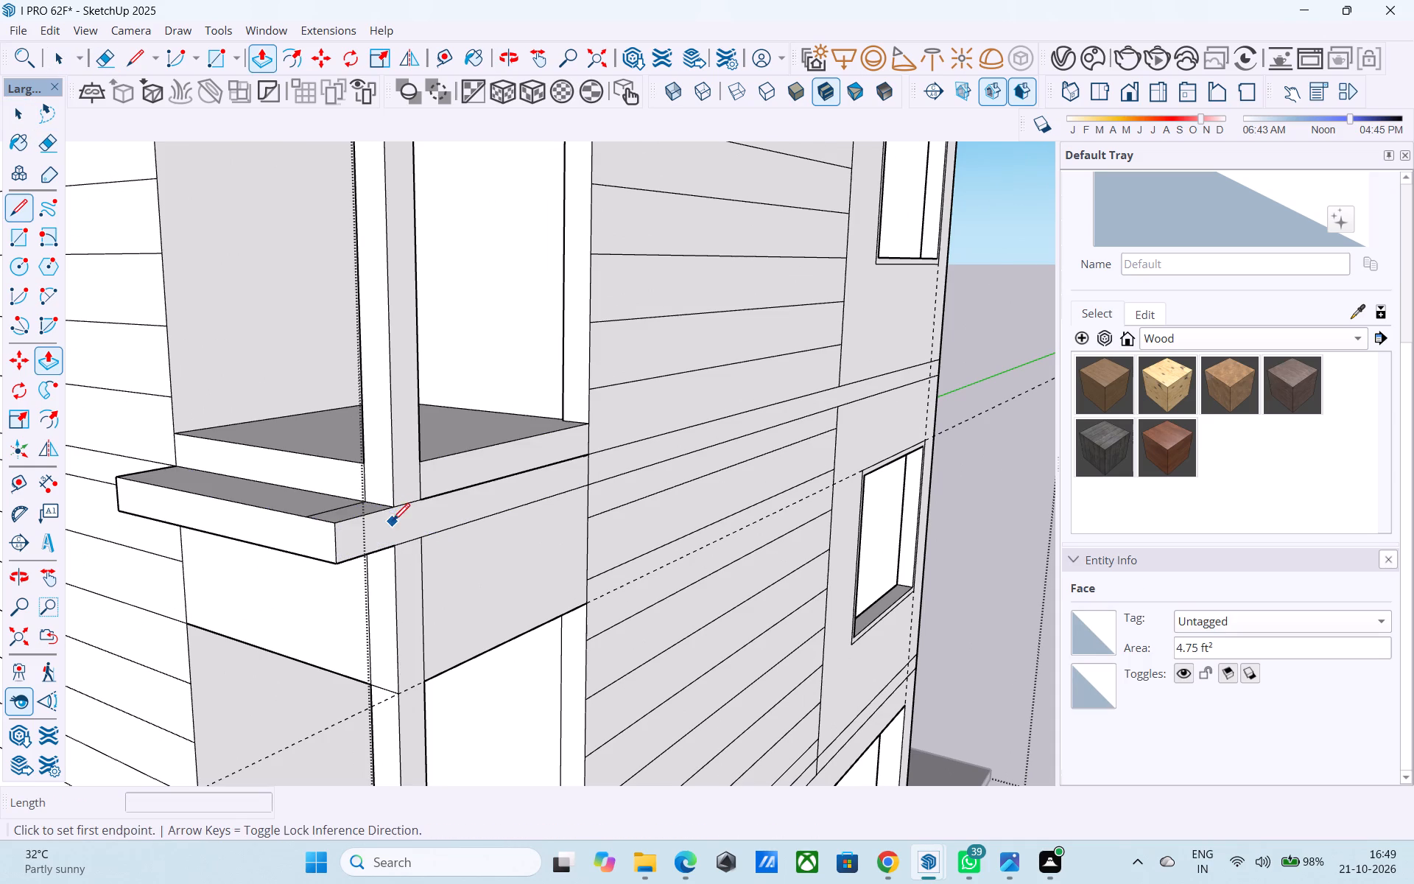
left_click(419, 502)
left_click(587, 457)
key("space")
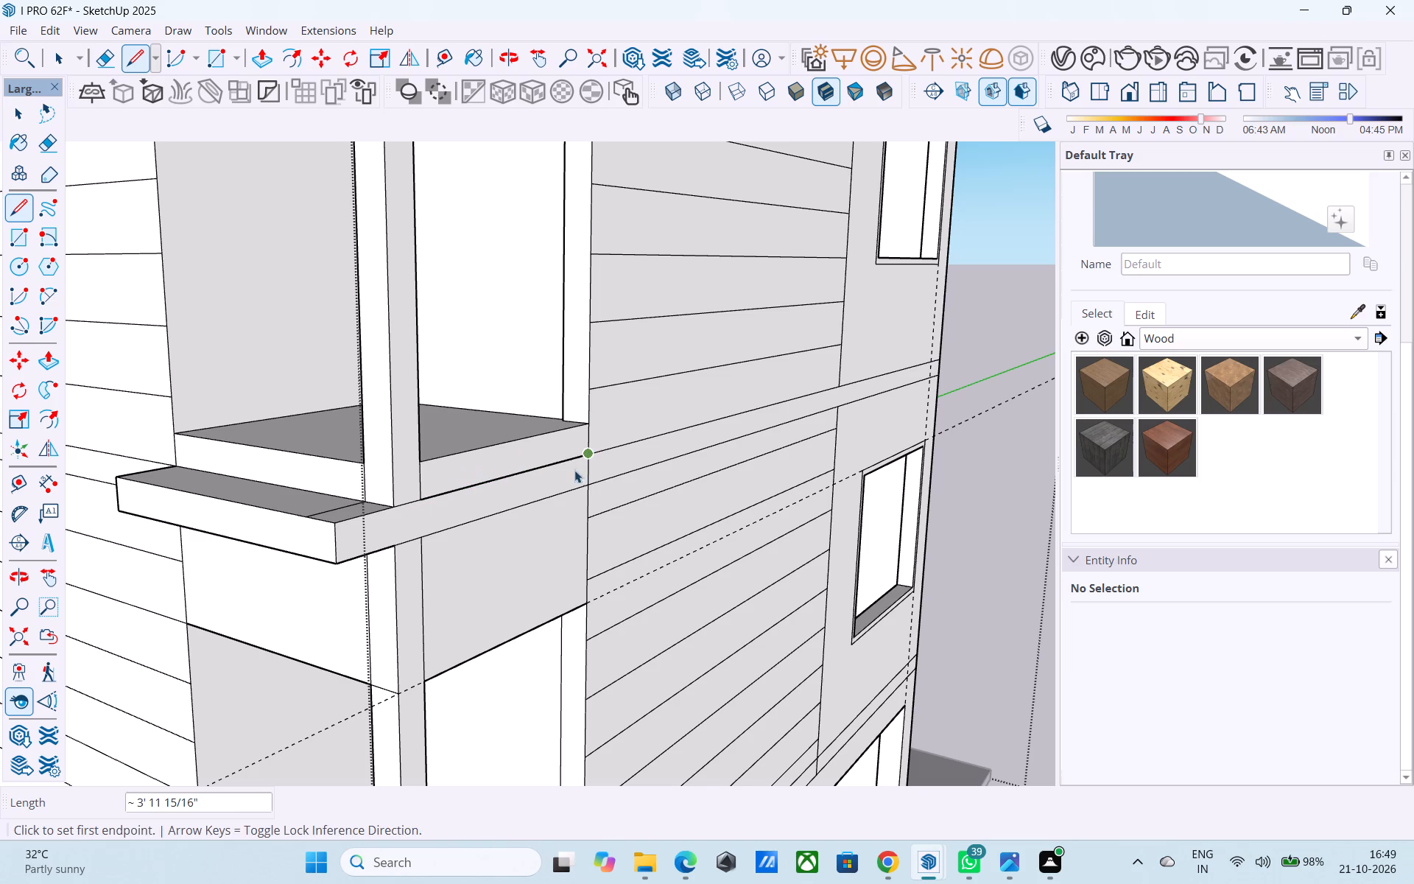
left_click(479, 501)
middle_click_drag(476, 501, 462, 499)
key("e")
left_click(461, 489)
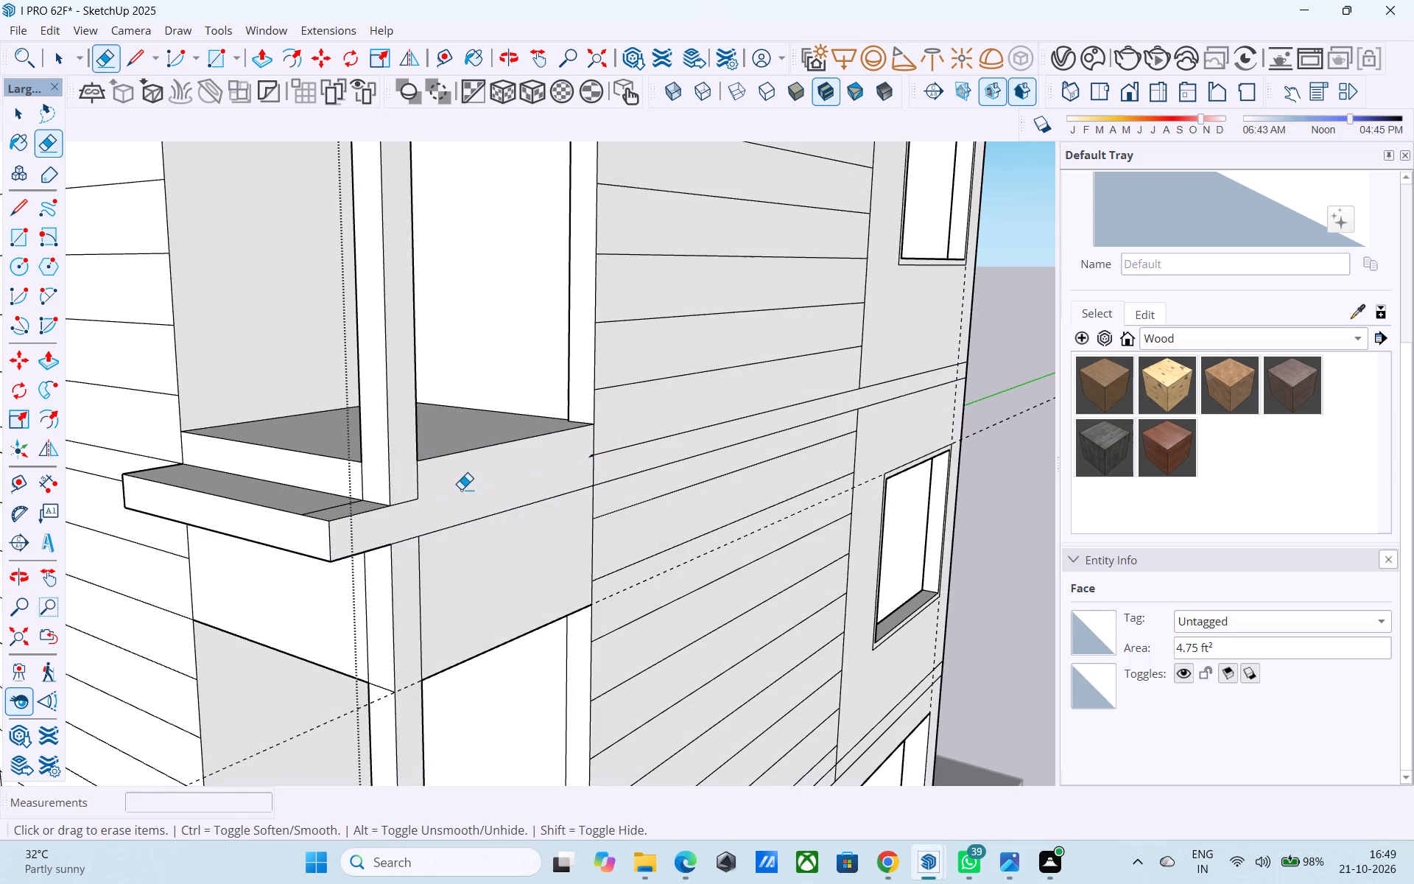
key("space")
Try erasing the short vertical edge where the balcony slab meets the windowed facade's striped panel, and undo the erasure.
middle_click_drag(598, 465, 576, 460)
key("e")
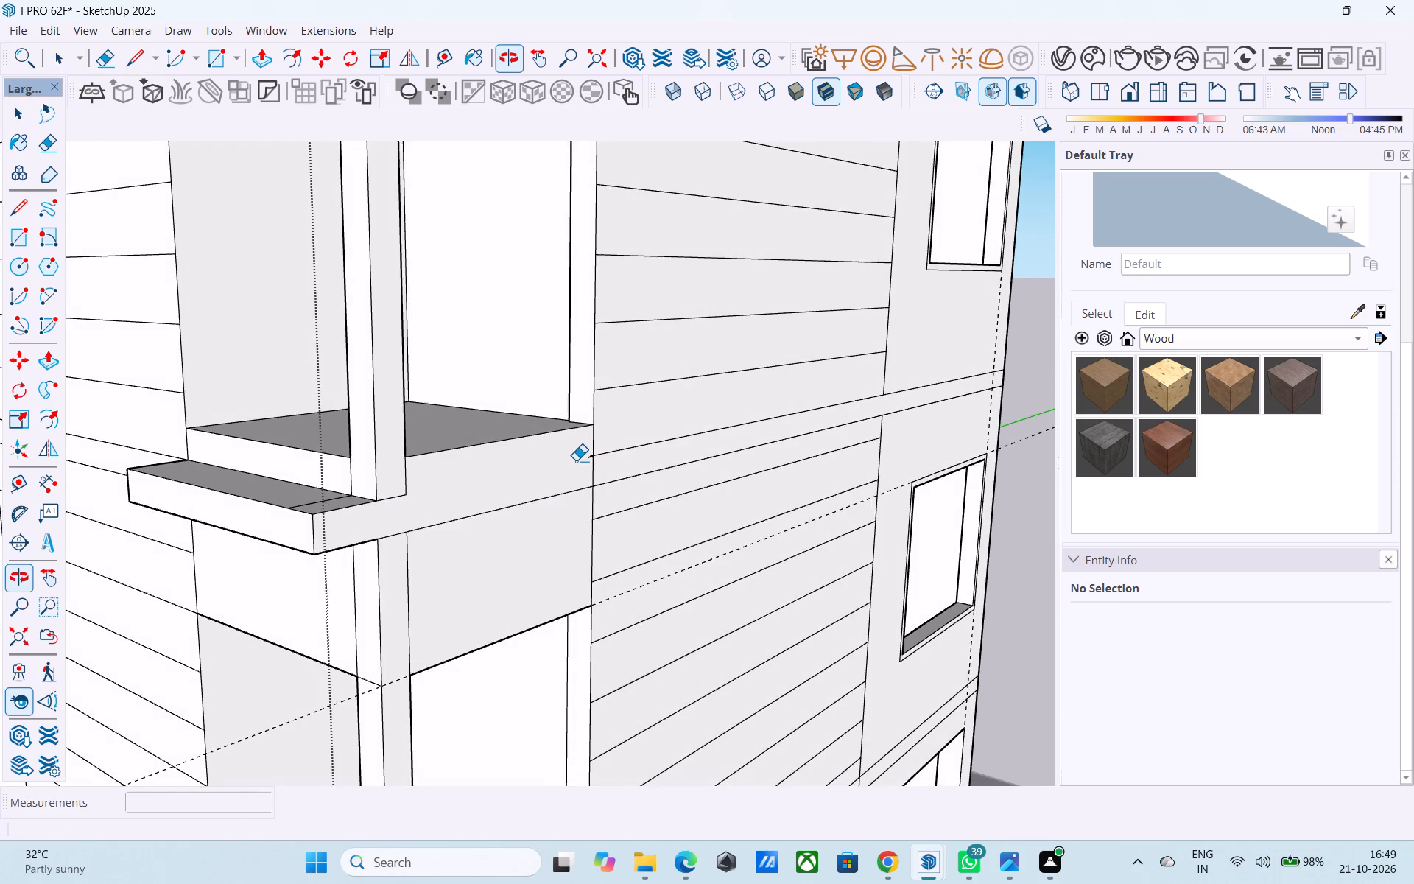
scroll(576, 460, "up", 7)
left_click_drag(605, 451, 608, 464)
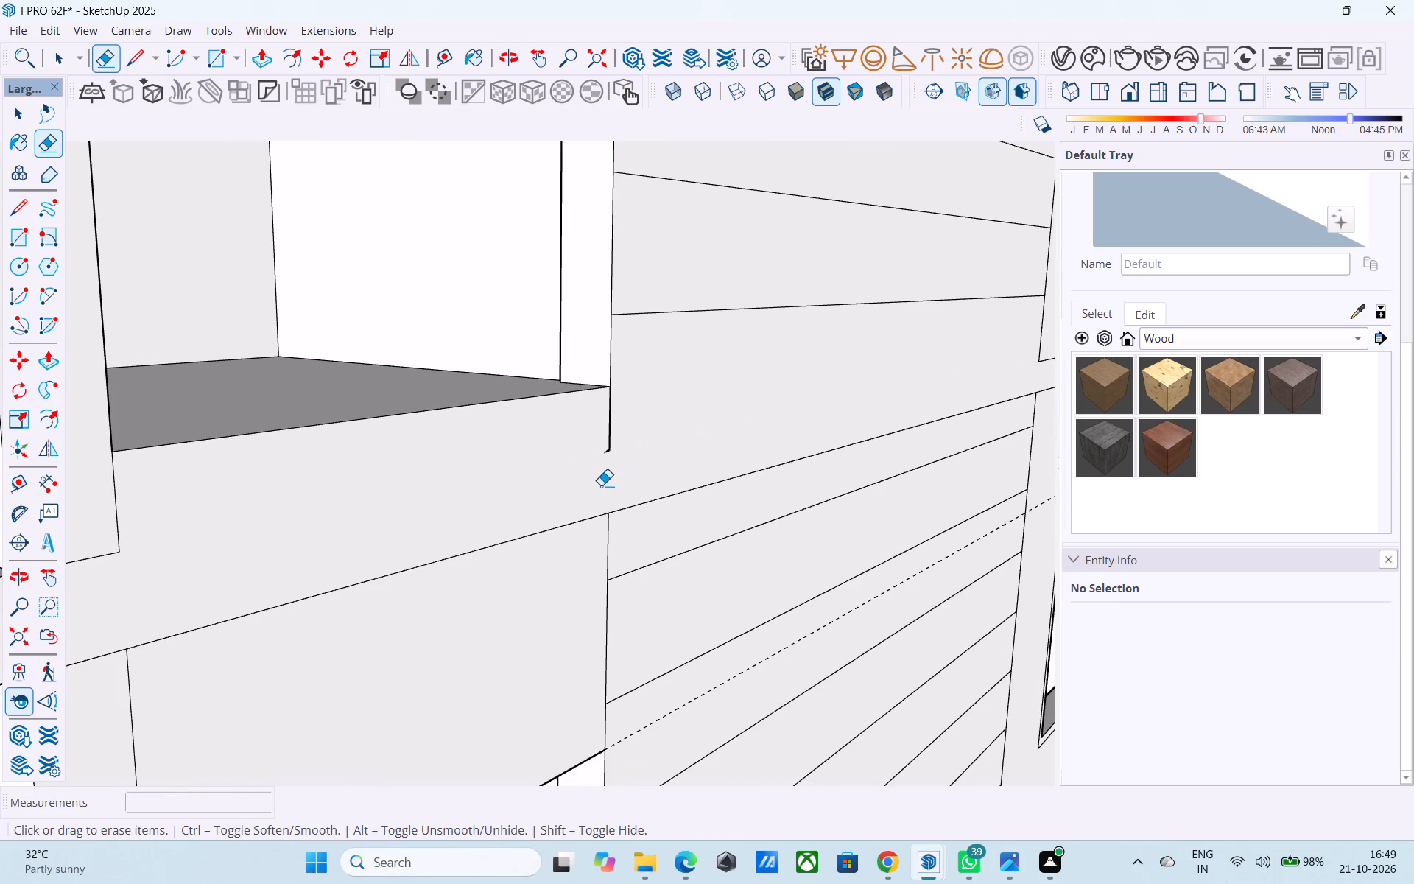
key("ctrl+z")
Delete the large 1407.69 ft² face inside the model, behind the balcony's junction with the striped panel.
scroll(597, 479, "up", 17)
key("space")
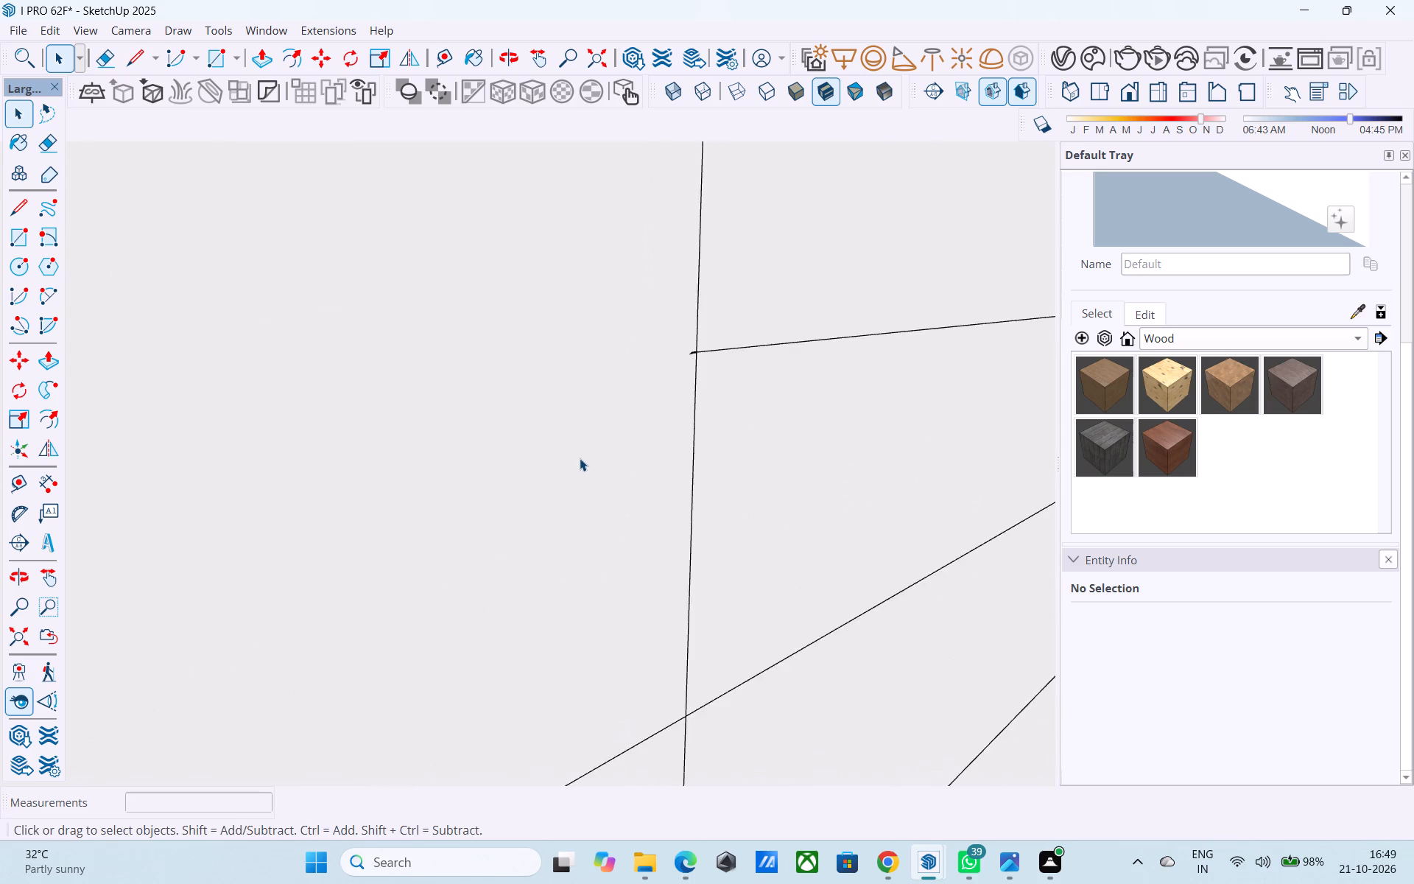
scroll(580, 458, "up", 2)
middle_click_drag(578, 457, 865, 436)
left_click(528, 417)
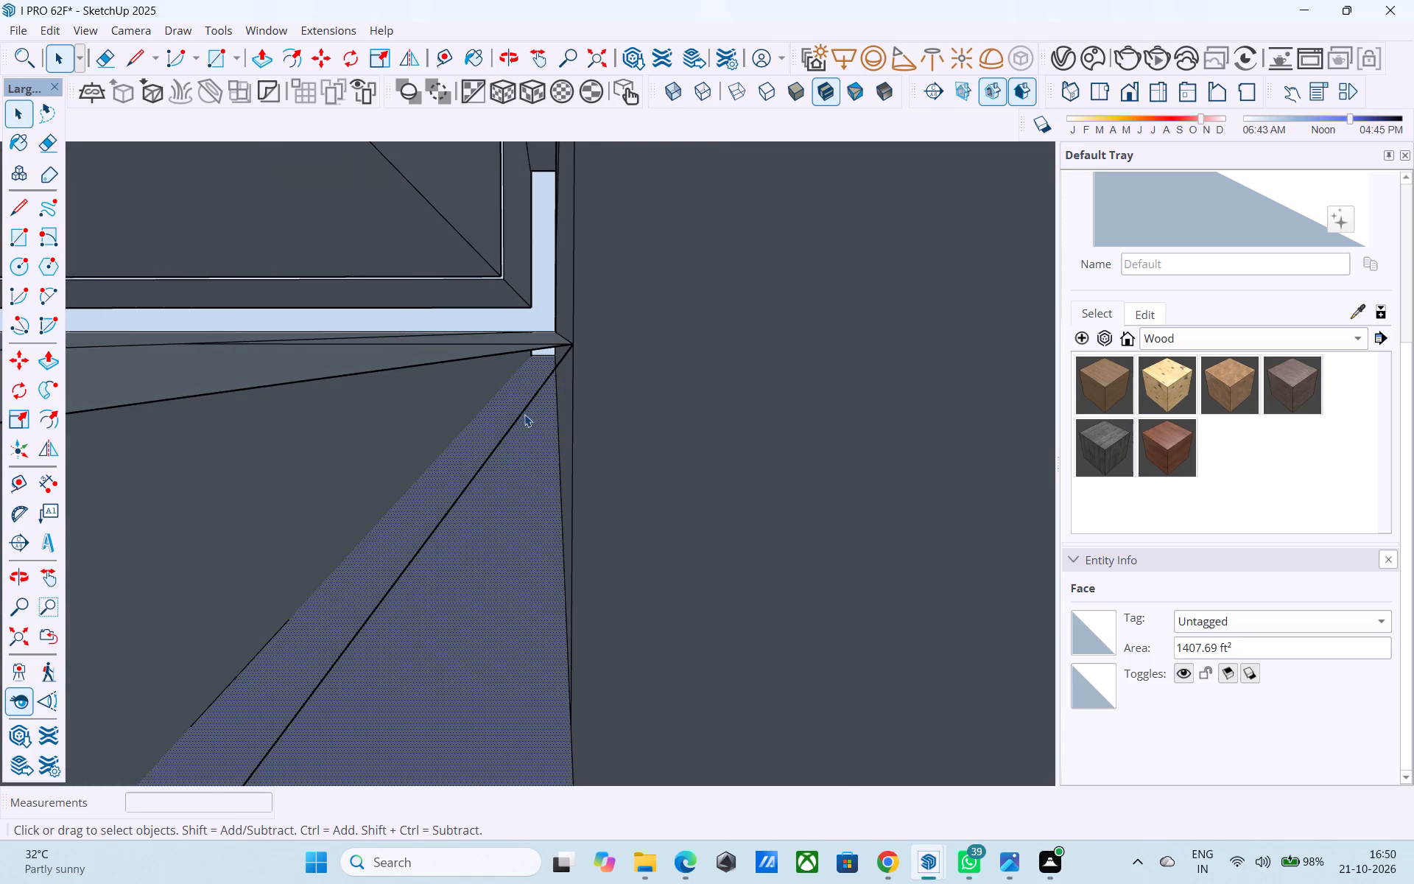
left_click(524, 413)
key("Delete")
Draw a line along the top of the windowed facade's thin floor band, from the corner column to the striped panel.
middle_click_drag(524, 403, 369, 384)
scroll(370, 382, "down", 2)
scroll(370, 382, "up", 1)
scroll(370, 382, "down", 2)
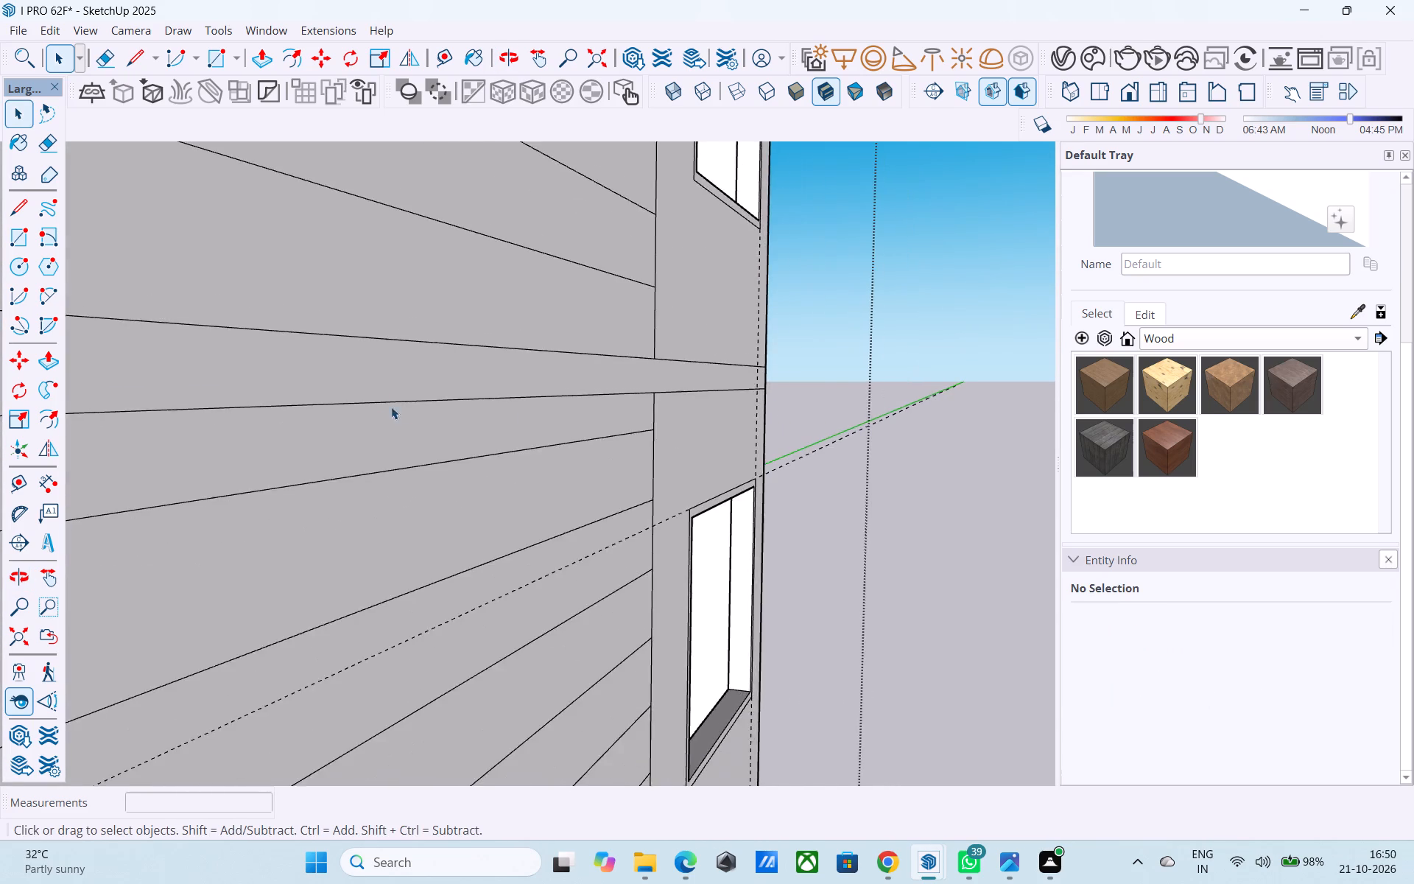
scroll(391, 407, "down", 14)
middle_click_drag(598, 428, 499, 471)
scroll(553, 412, "down", 6)
scroll(353, 478, "up", 2)
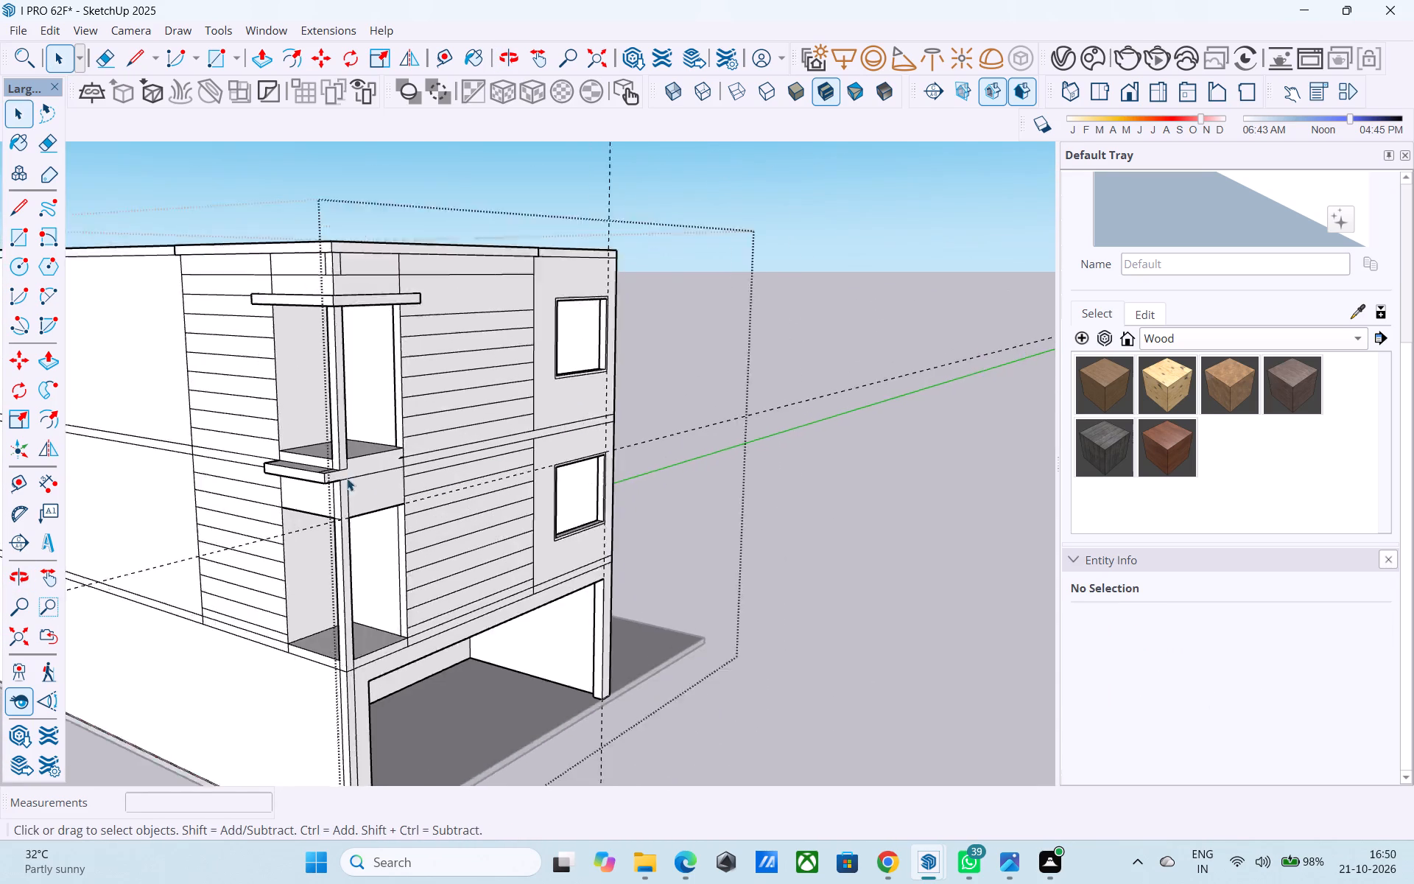
scroll(347, 478, "up", 13)
key("l")
left_click(354, 451)
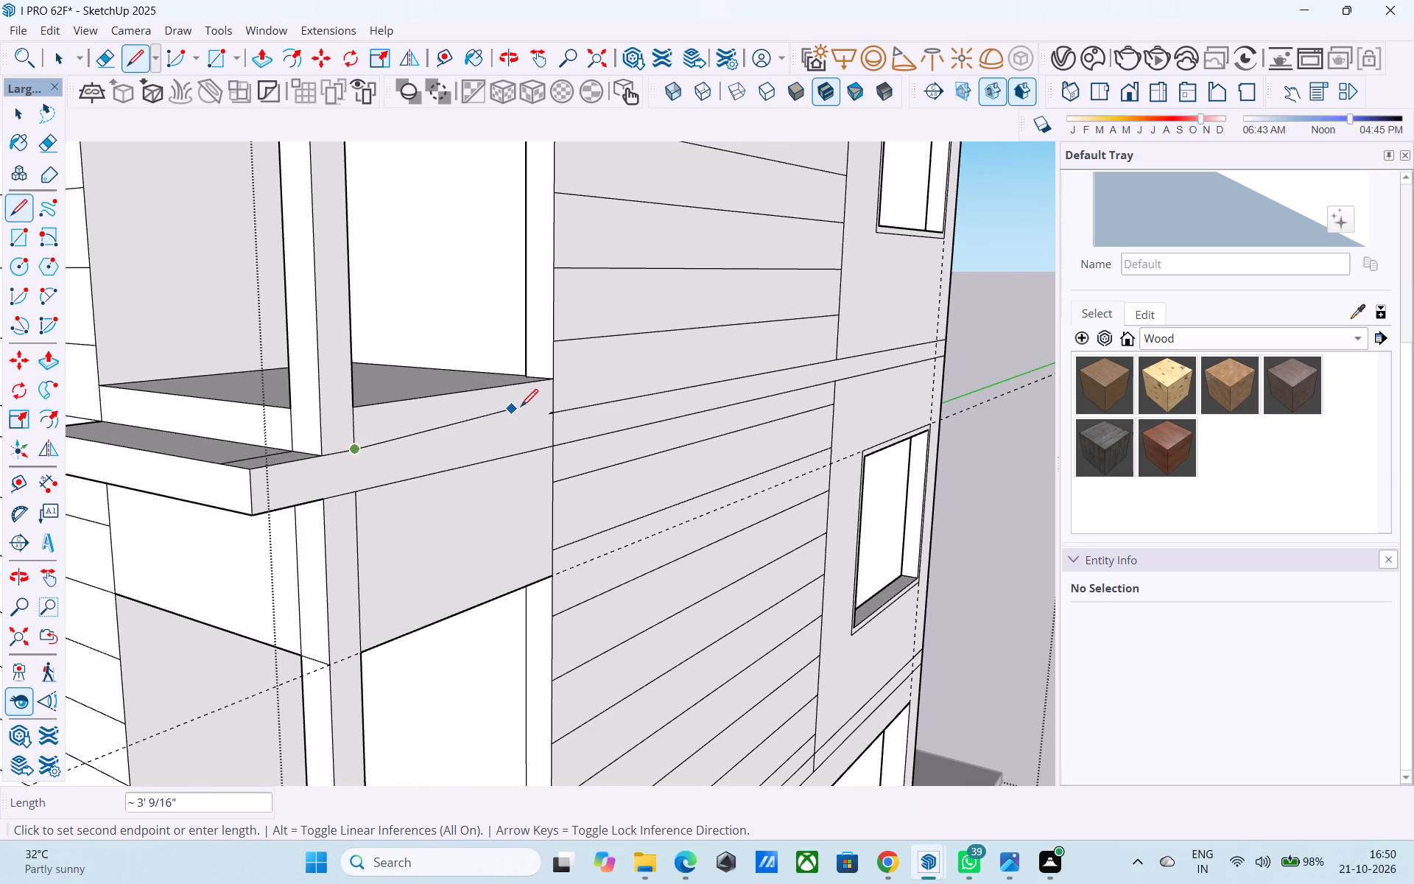
left_click(551, 417)
key("space")
Push/Pull the windowed facade's thin floor band below the upper balcony outward, repeating the last extrusion distance.
left_click(528, 435)
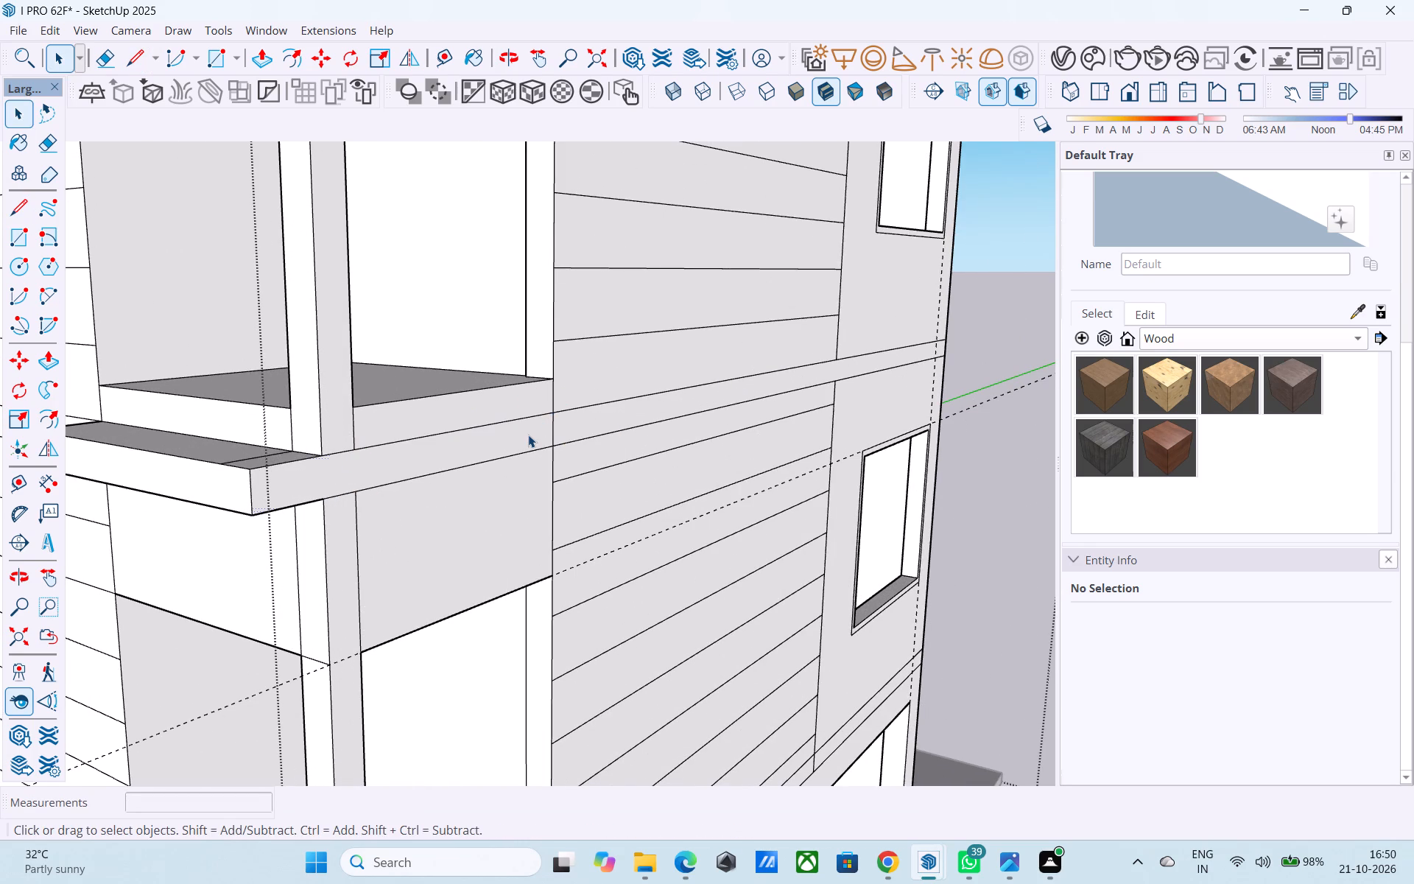
key("p")
double_click(528, 434)
scroll(528, 435, "down", 5)
middle_click_drag(527, 435, 535, 561)
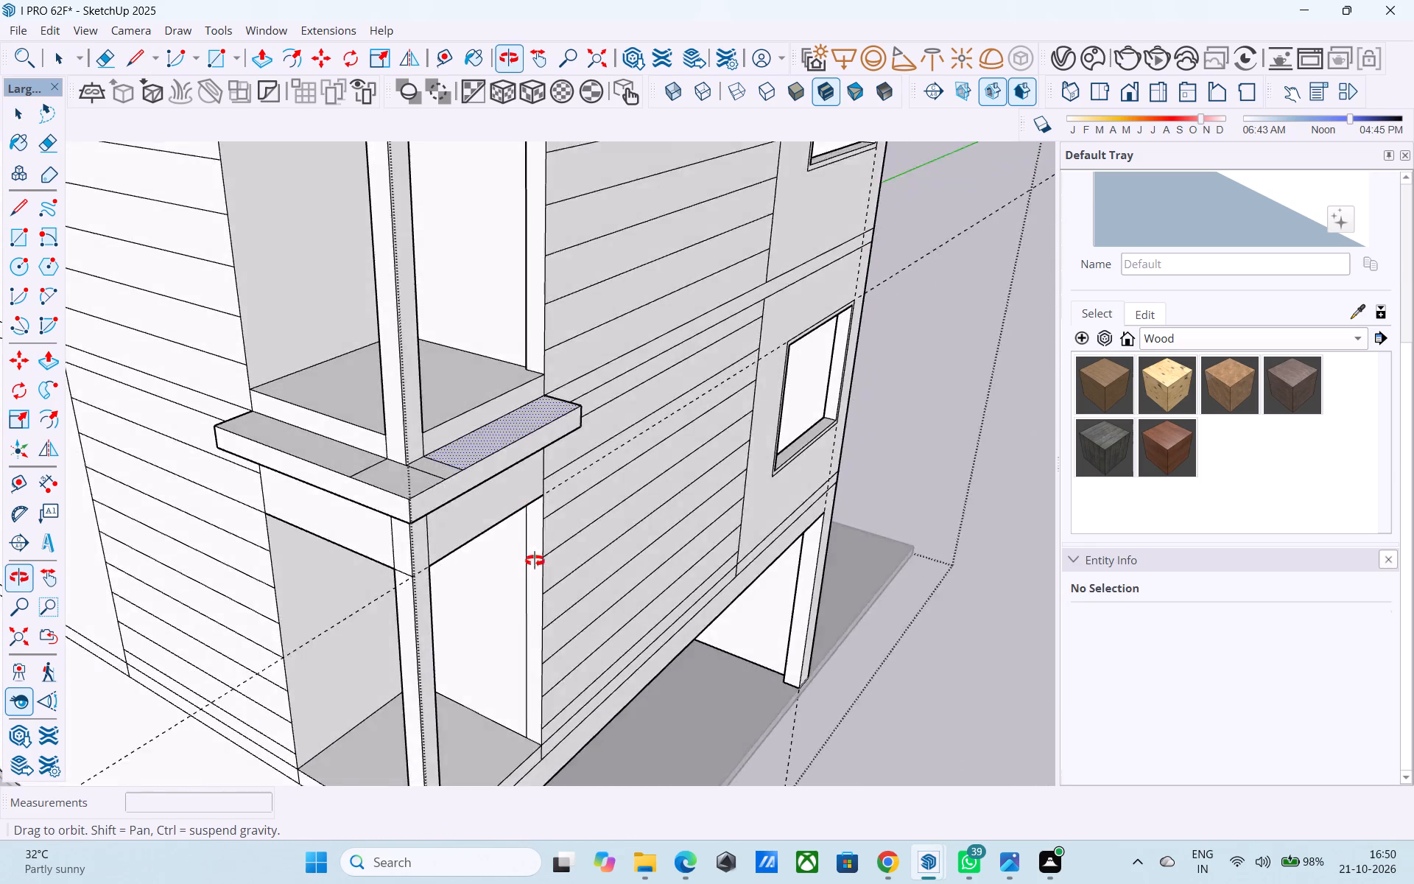
middle_click_drag(535, 561, 547, 606)
scroll(538, 566, "down", 5)
middle_click_drag(526, 579, 485, 642)
scroll(357, 486, "up", 5)
scroll(357, 486, "down", 5)
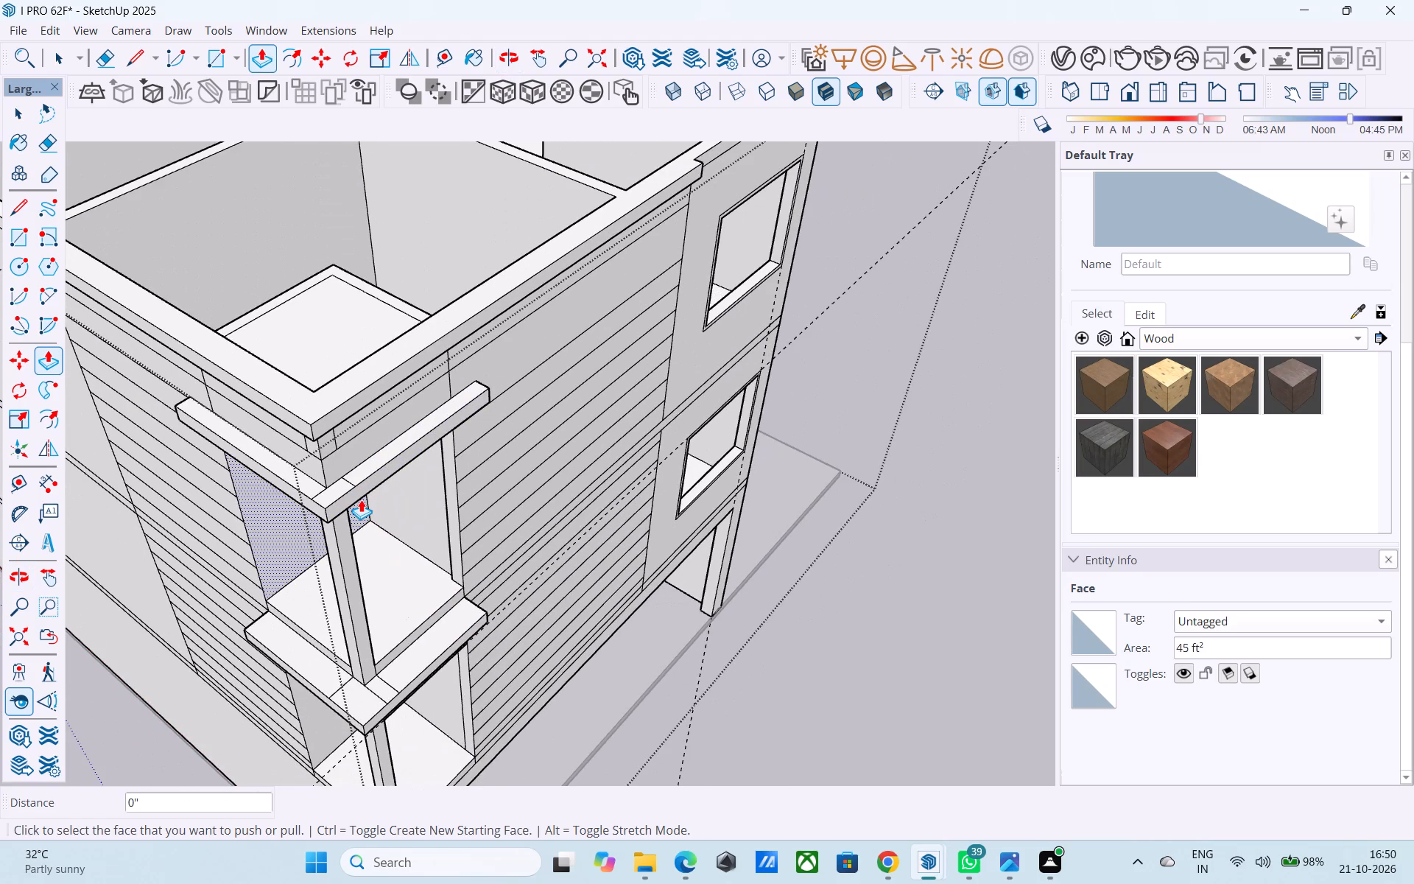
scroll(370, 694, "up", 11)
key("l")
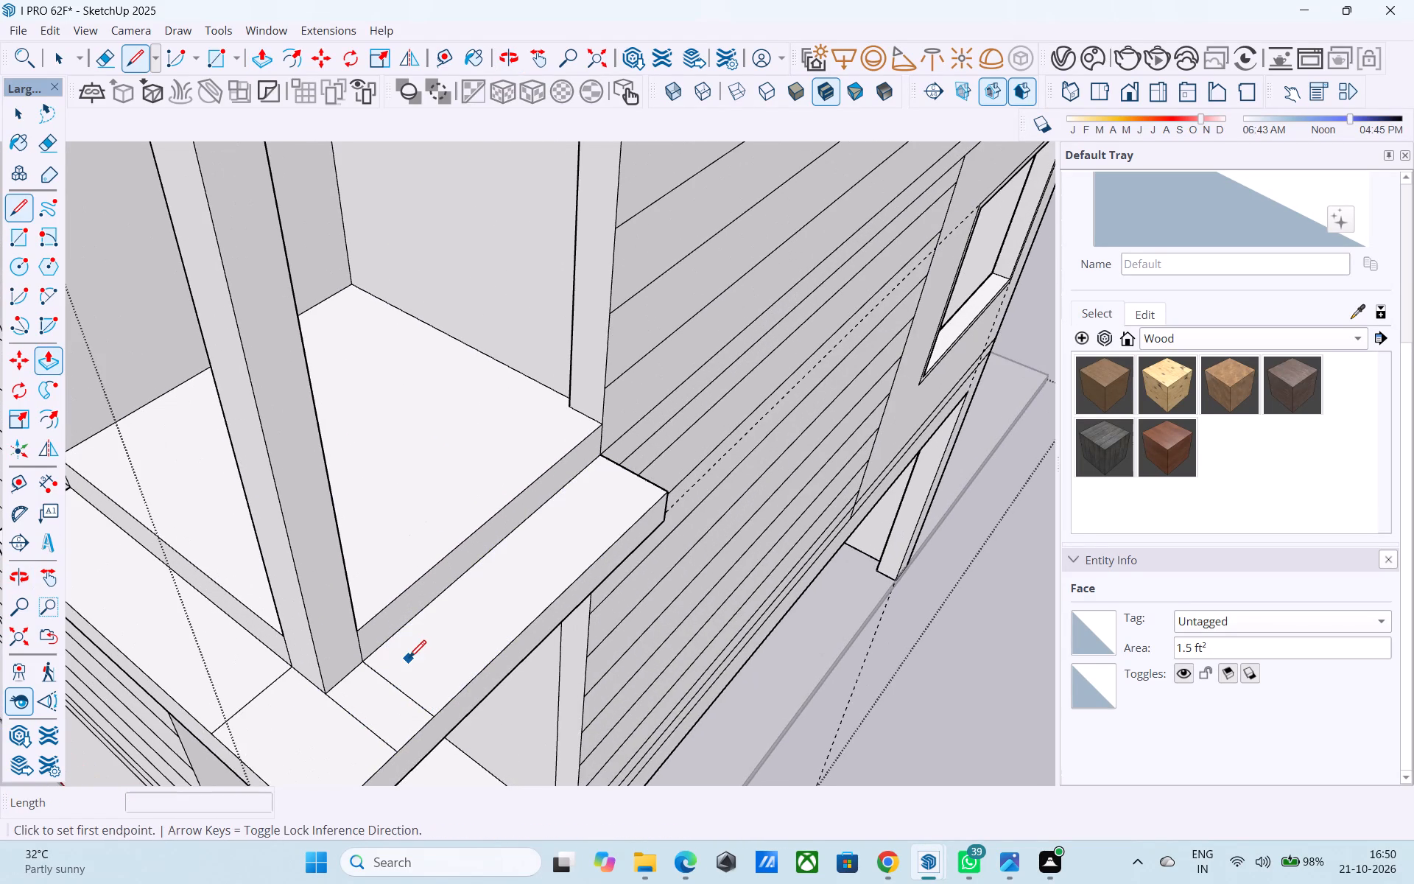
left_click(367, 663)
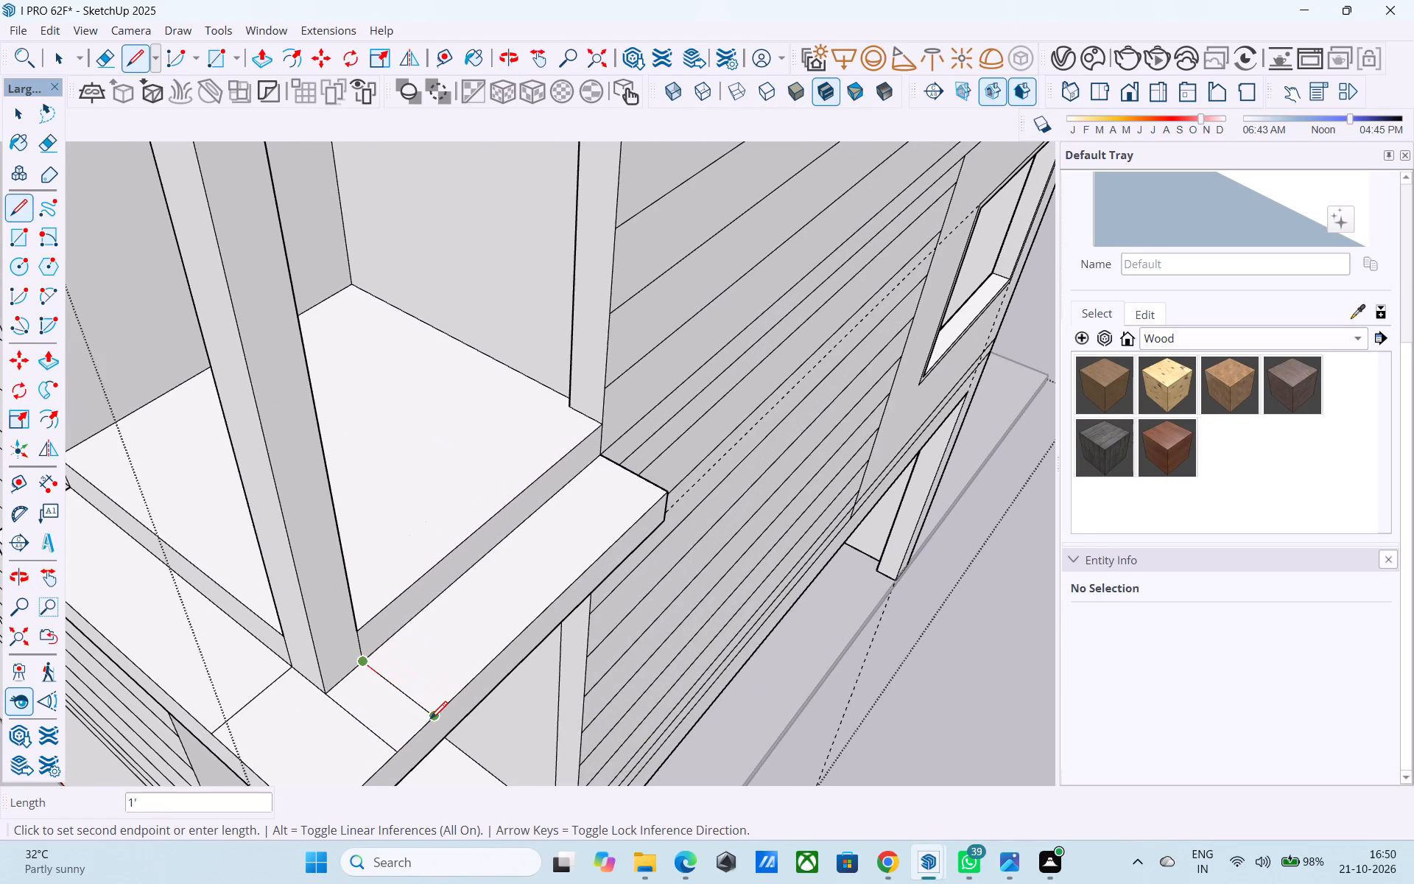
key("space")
Erase the leftover seam lines crossing the top of the new ledge around the corner column's base.
scroll(360, 568, "down", 4)
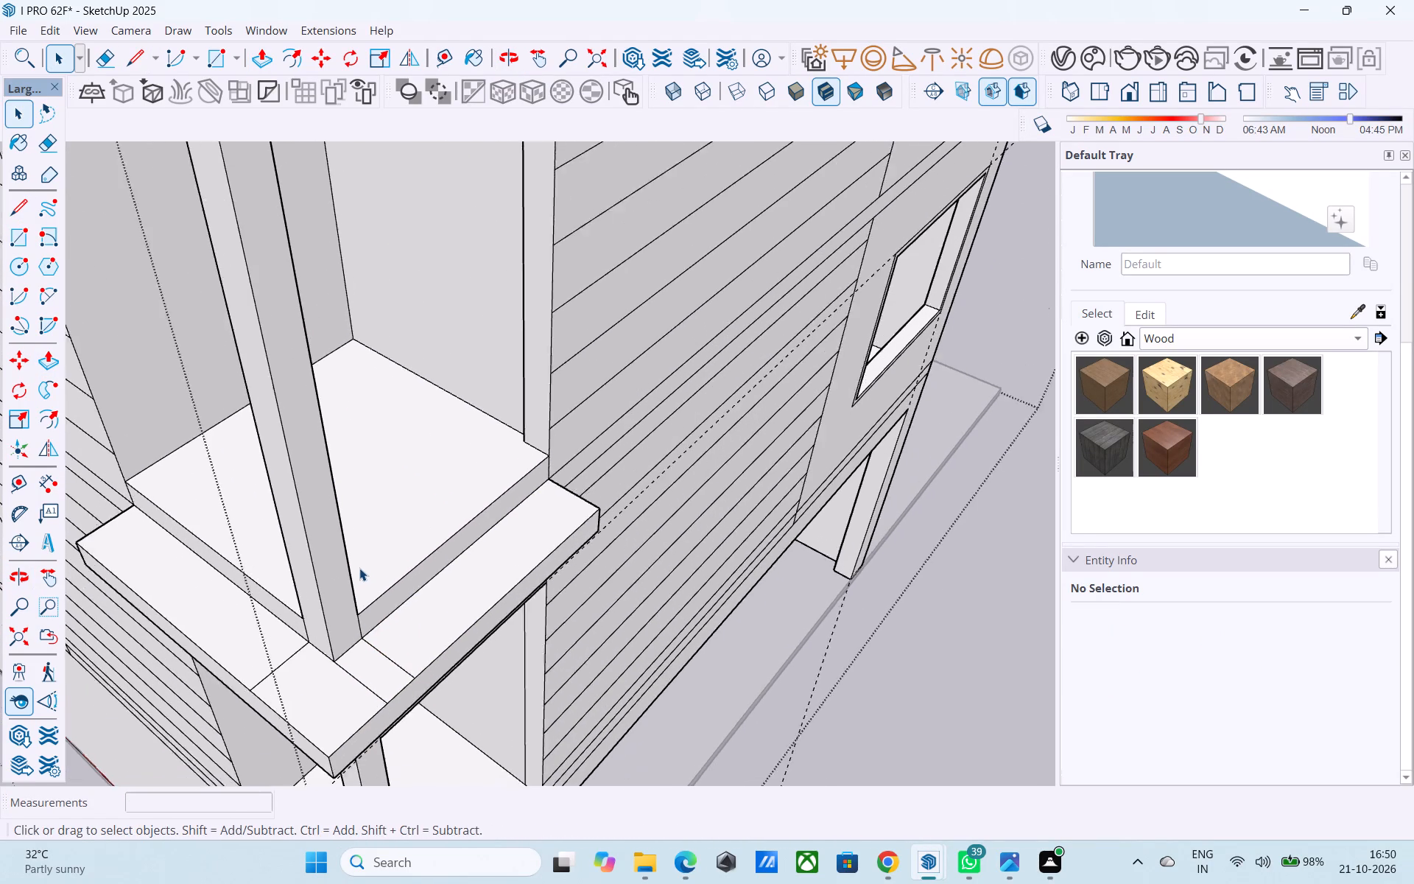
scroll(359, 568, "down", 1)
key("e")
scroll(345, 617, "up", 4)
left_click_drag(292, 647, 266, 647)
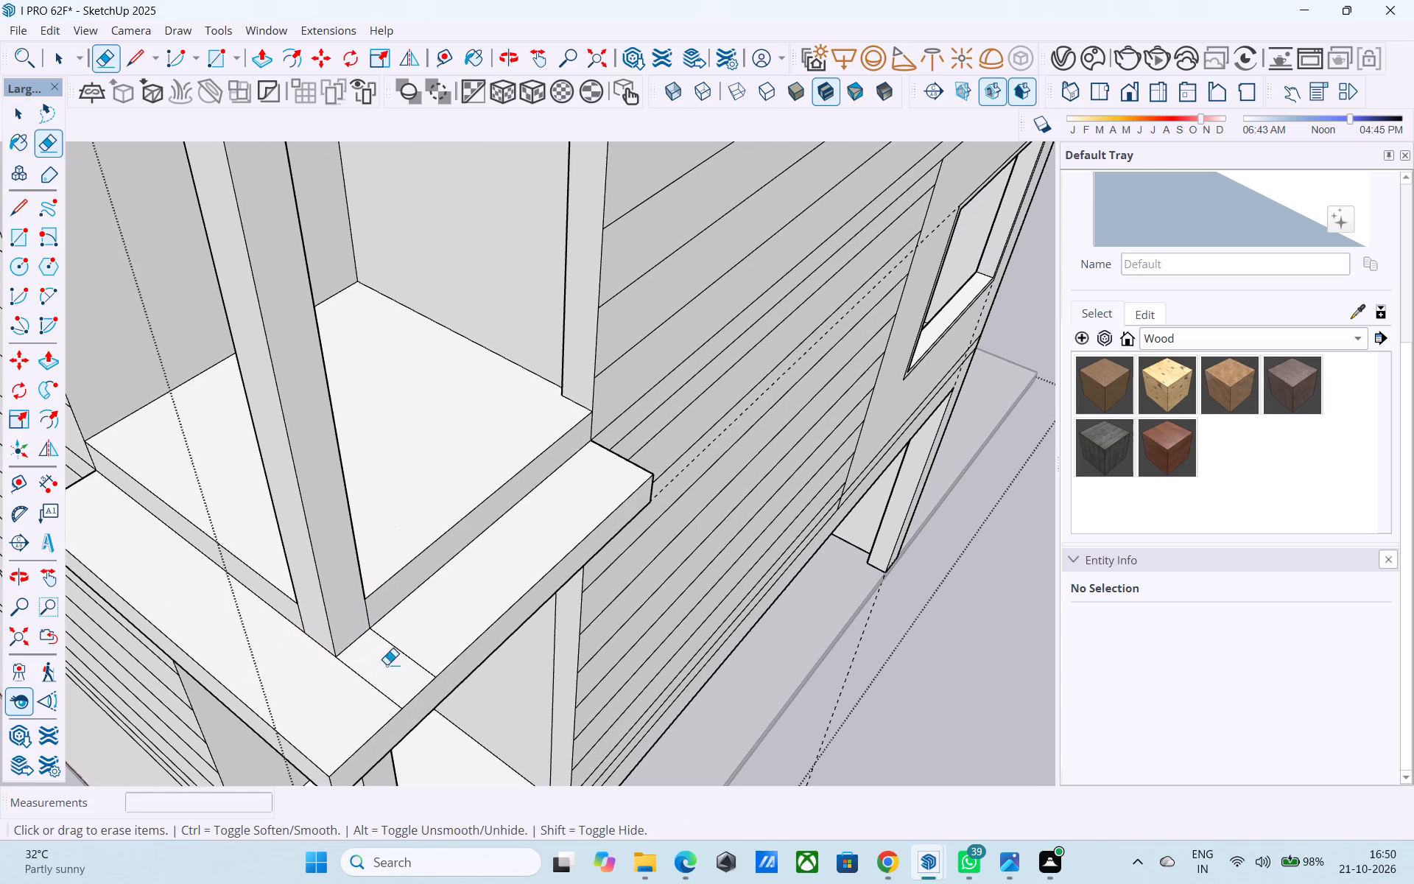
left_click_drag(363, 691, 442, 644)
Erase the leftover seam lines on top of the uppermost corner ledge, above the upper balcony opening.
scroll(440, 637, "down", 3)
scroll(440, 637, "up", 1)
scroll(440, 637, "down", 10)
scroll(393, 438, "up", 6)
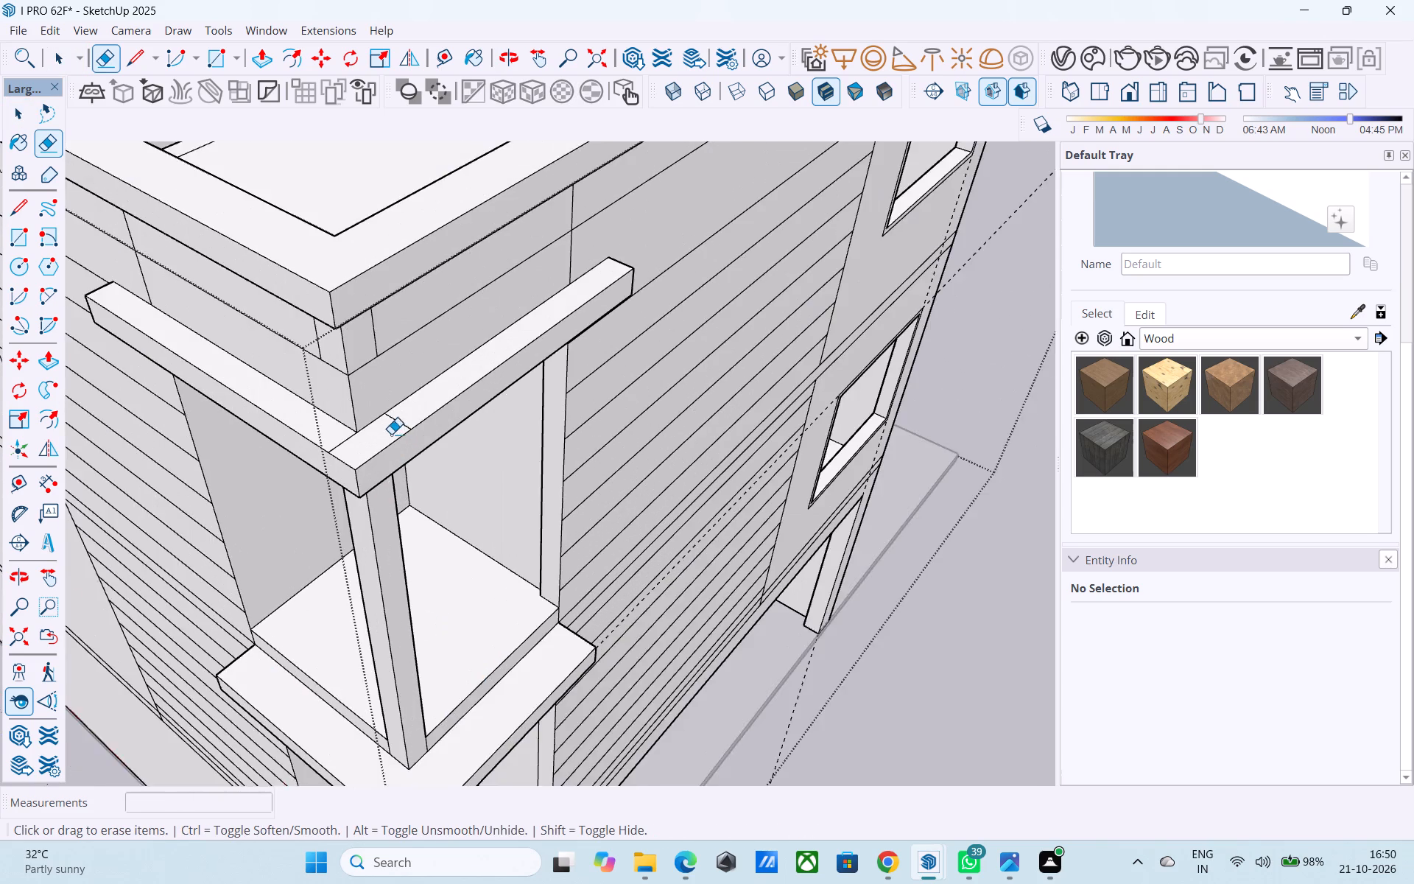
scroll(391, 434, "up", 4)
left_click_drag(393, 415, 401, 412)
left_click(305, 446)
left_click_drag(320, 453, 295, 436)
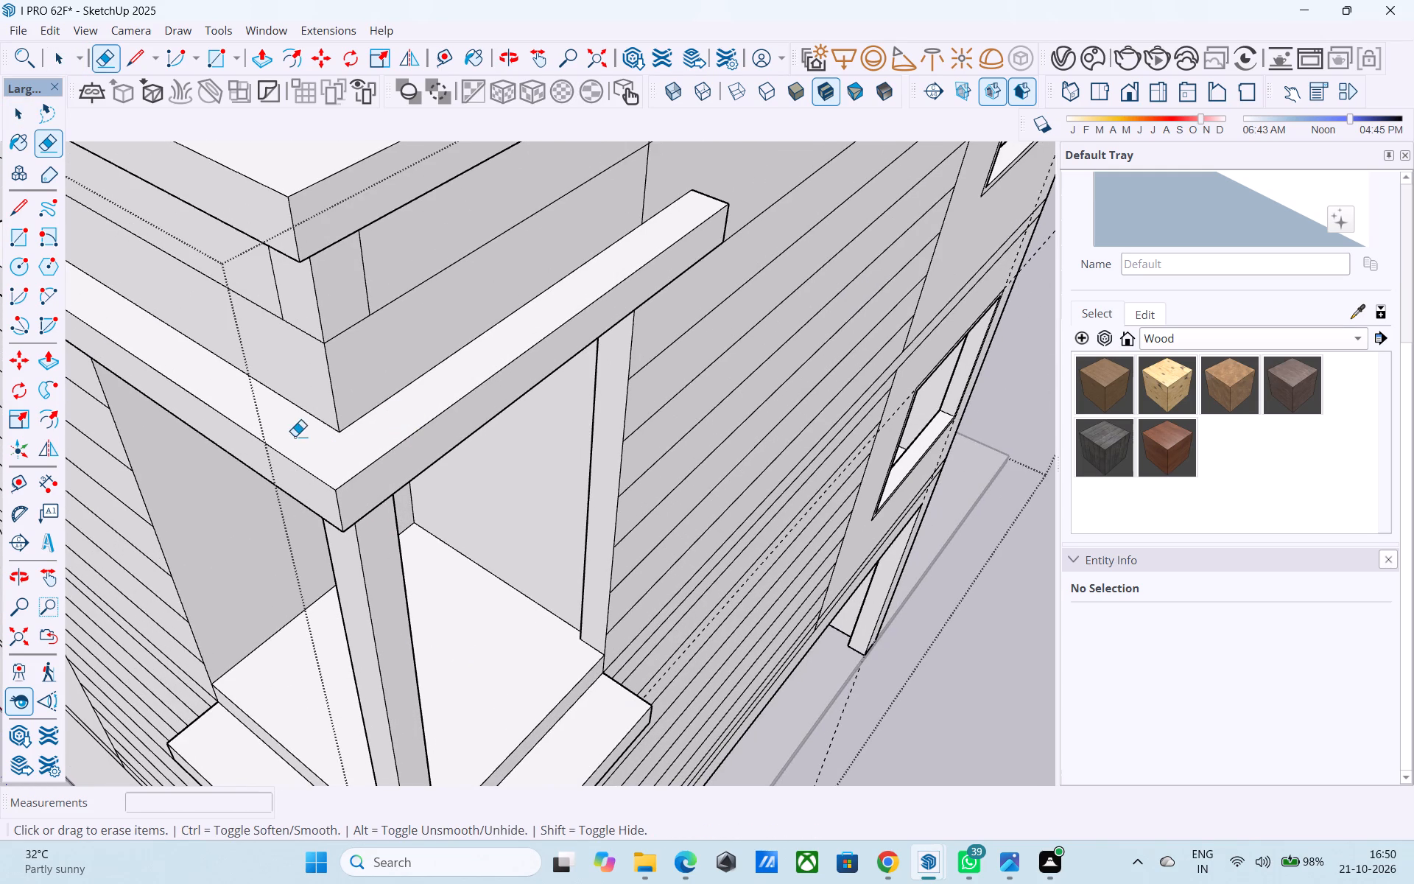
scroll(328, 421, "down", 11)
key("space")
Examine both corner ledges and the storeys below them from several angles.
middle_click_drag(404, 460, 351, 367)
scroll(337, 414, "down", 3)
scroll(339, 424, "up", 1)
scroll(339, 425, "down", 2)
middle_click_drag(342, 441, 351, 399)
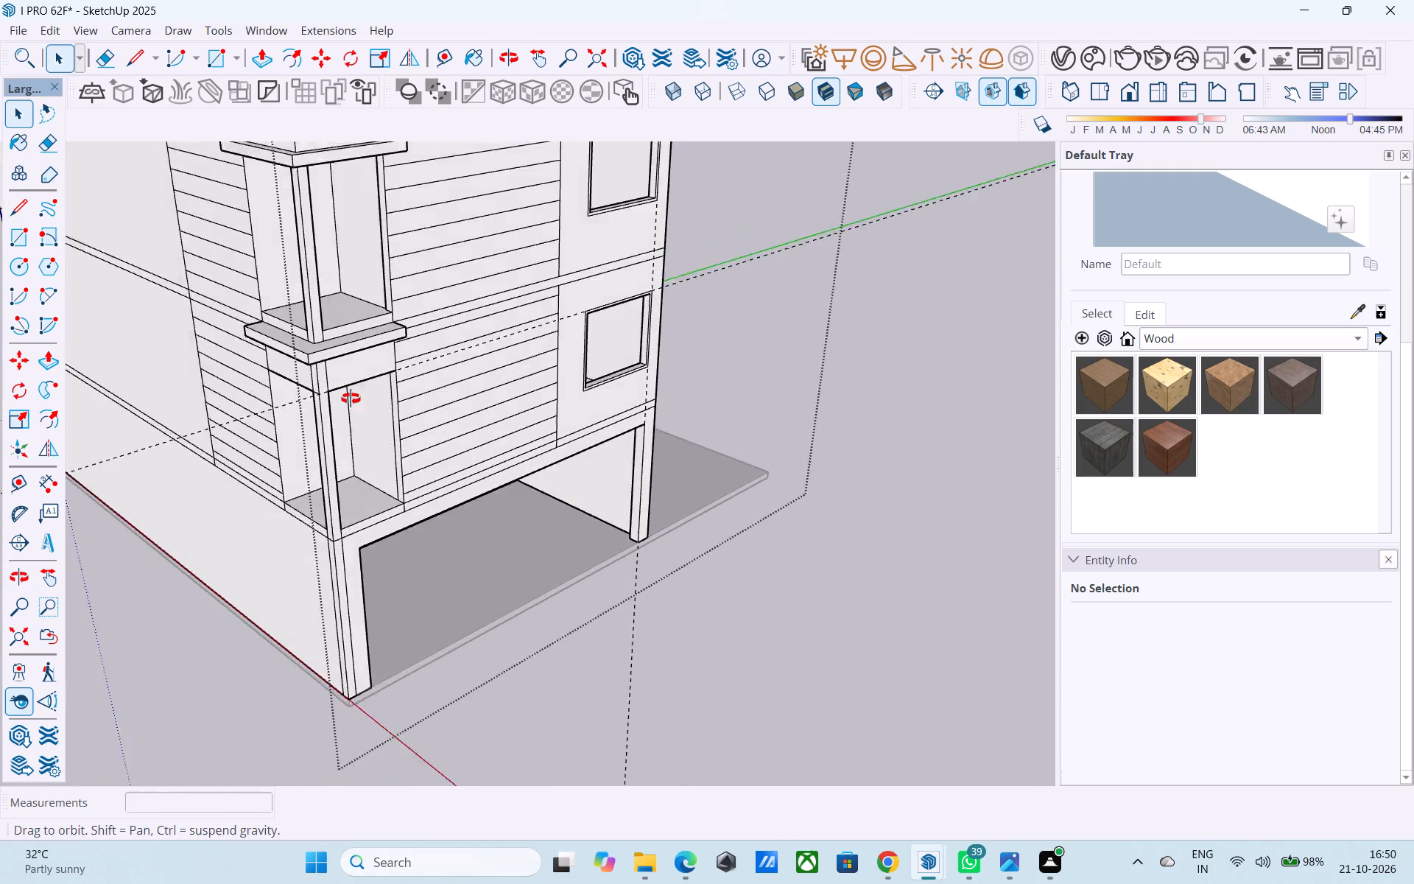
middle_click_drag(351, 399, 365, 385)
scroll(364, 419, "down", 4)
scroll(377, 345, "up", 7)
scroll(496, 445, "down", 4)
middle_click_drag(493, 575, 384, 477)
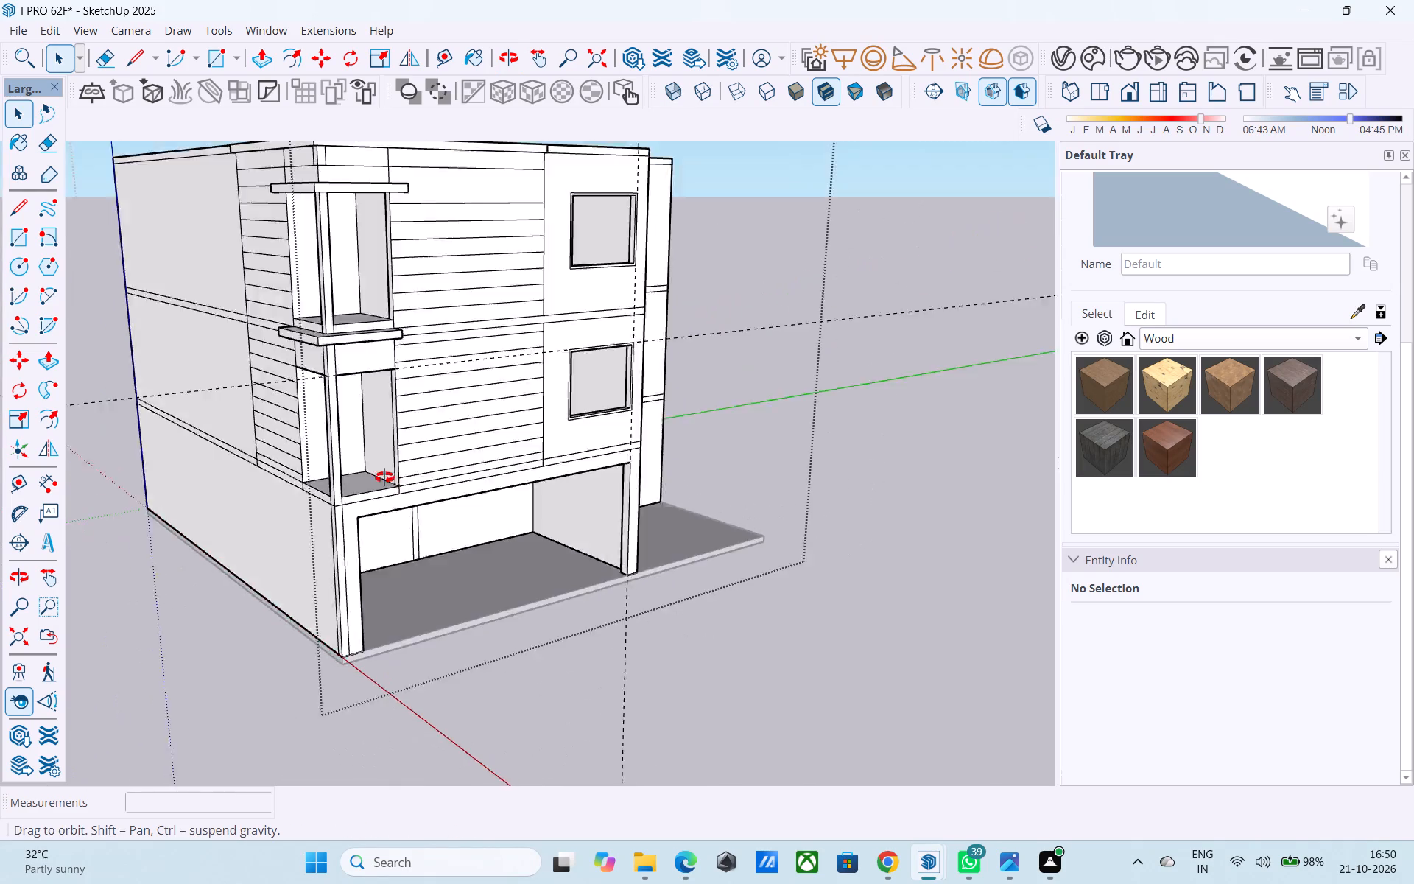
middle_click_drag(384, 477, 397, 386)
scroll(381, 259, "up", 4)
Measure the height from the underside of the middle ledge down to the lower balcony floor.
key("l")
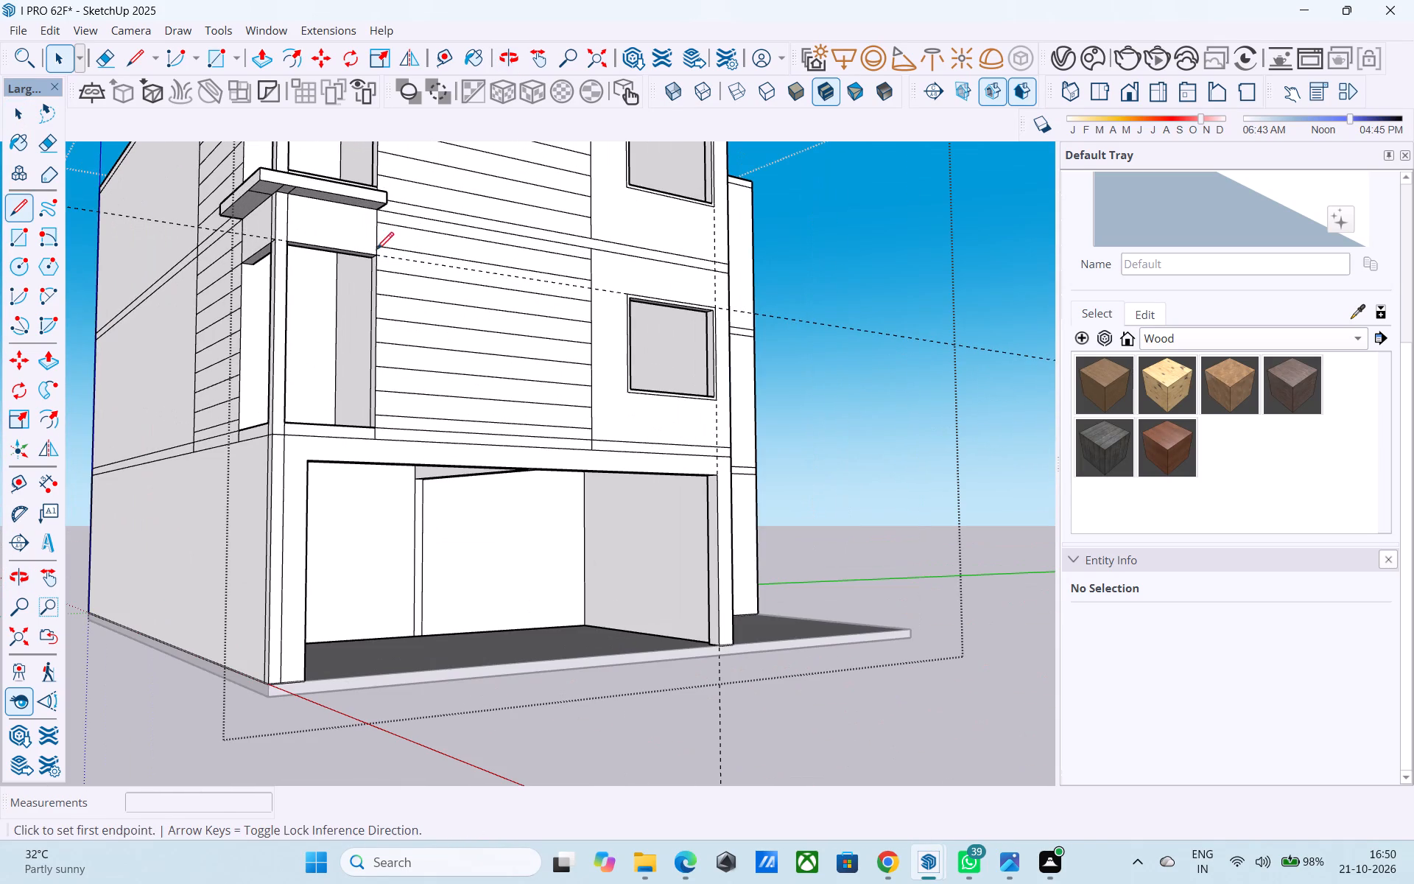
scroll(389, 220, "up", 7)
left_click(366, 204)
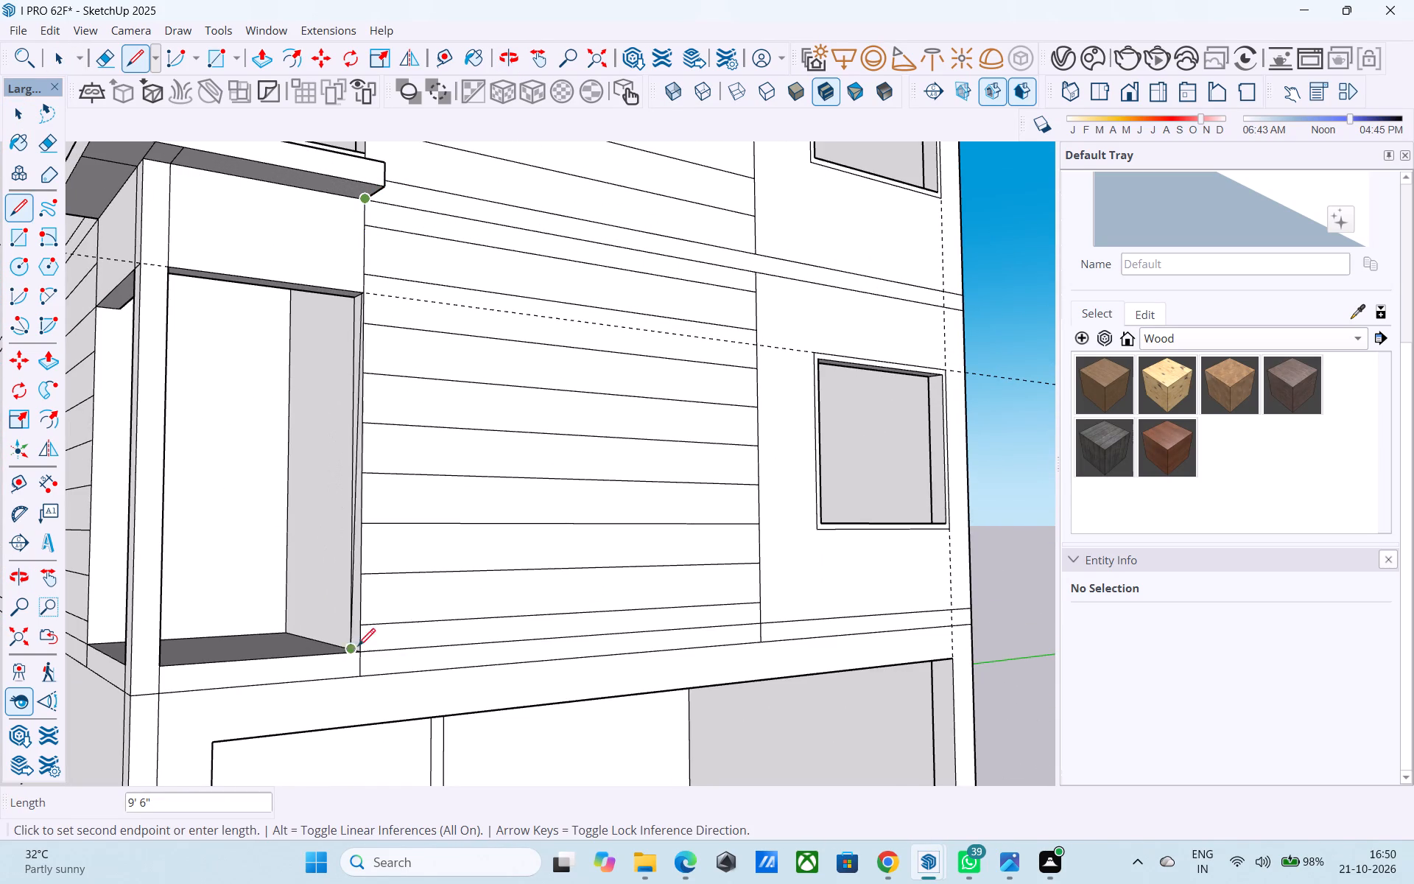
scroll(364, 655, "down", 6)
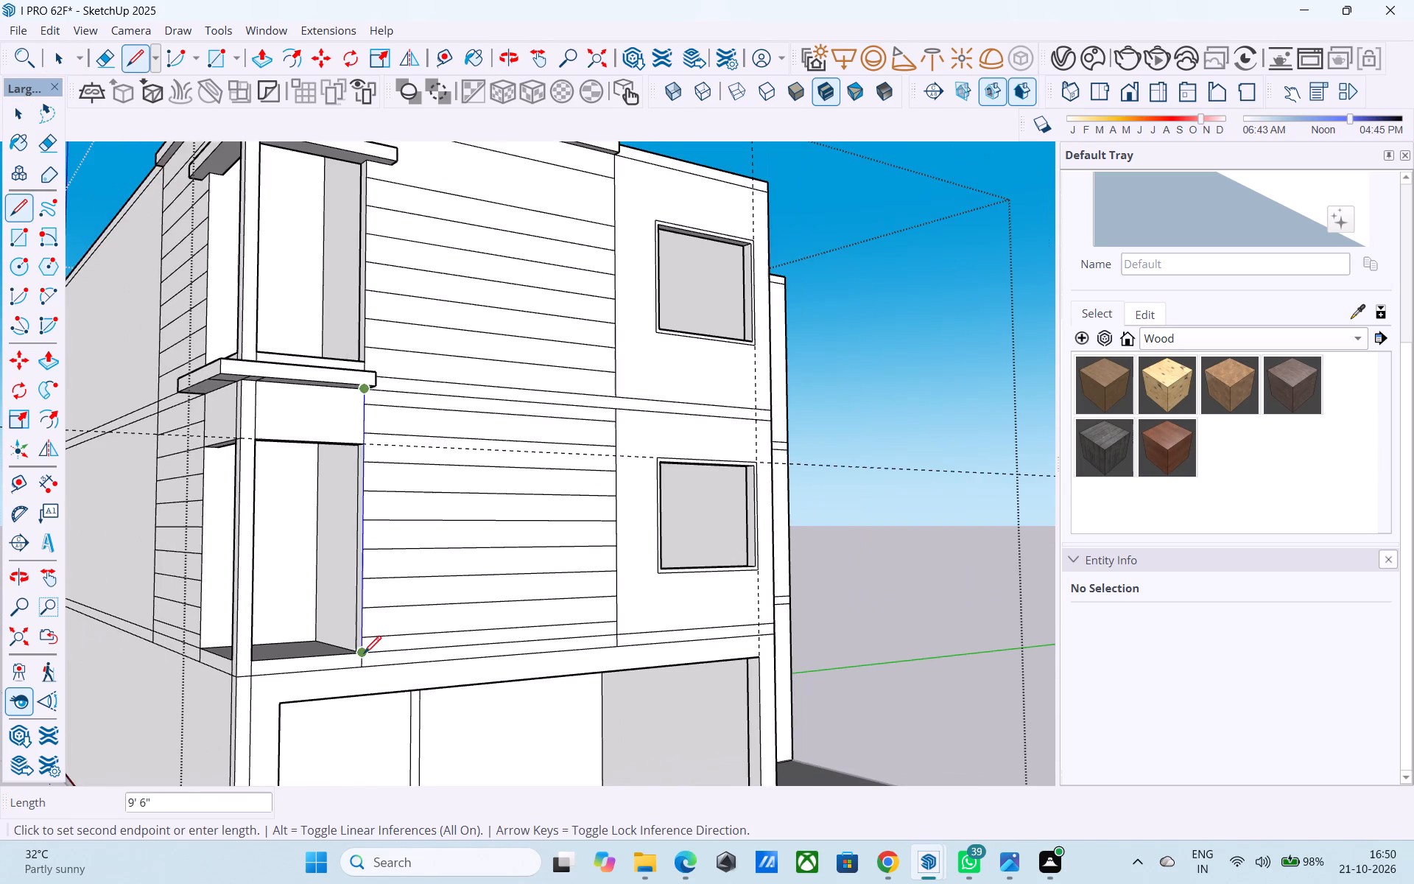
middle_click_drag(388, 393, 388, 444)
key("space")
Push/Pull the upper balcony slab's edge face on the windowed facade outward 1', flush with the ledge below.
scroll(388, 445, "up", 4)
middle_click_drag(264, 499, 435, 471)
scroll(701, 425, "down", 4)
middle_click_drag(452, 524, 449, 513)
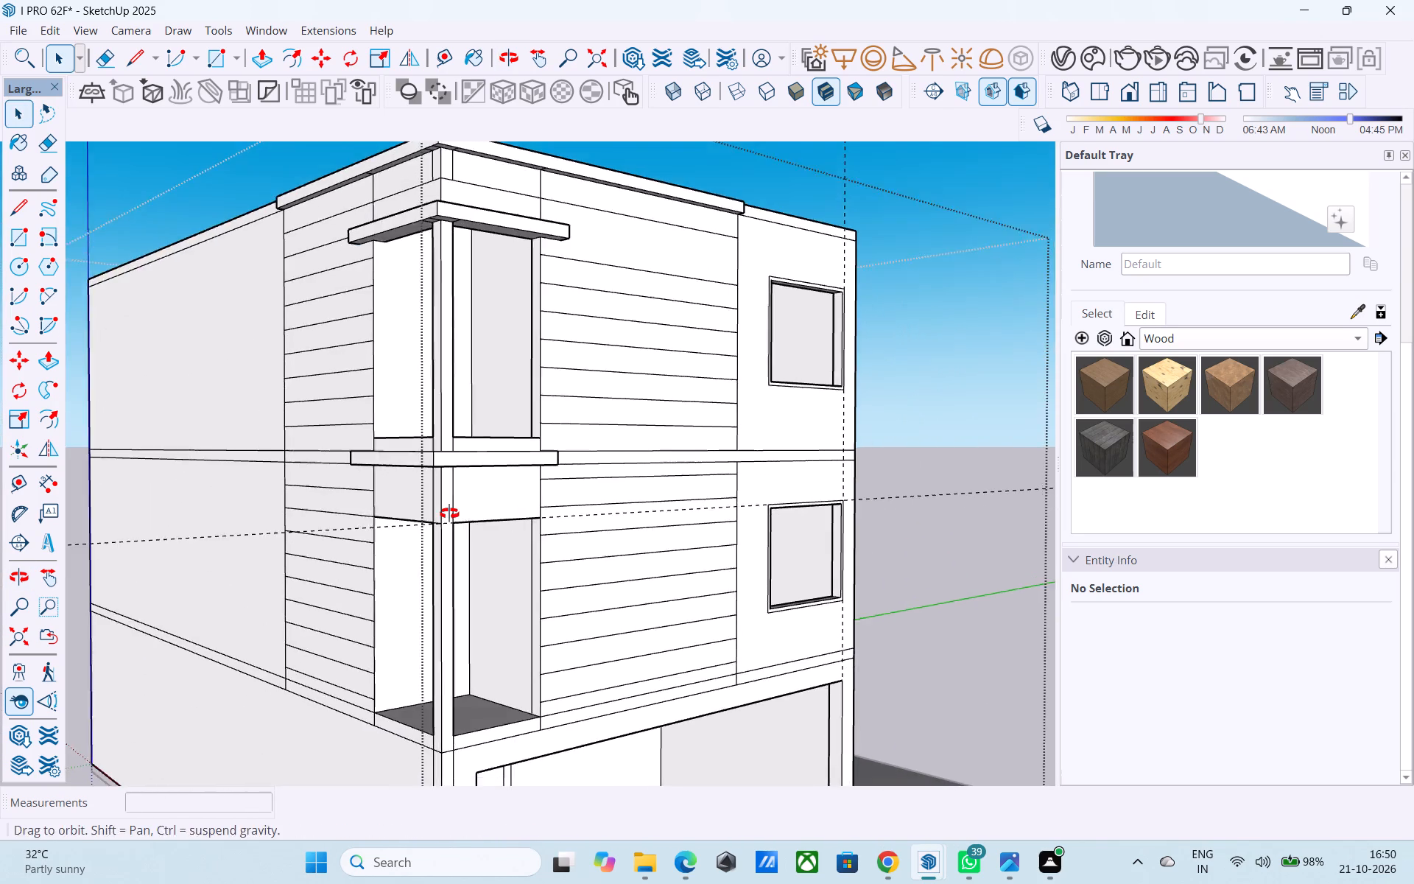
middle_click_drag(449, 513, 448, 508)
scroll(467, 449, "up", 8)
middle_click_drag(459, 446, 450, 588)
scroll(460, 424, "up", 2)
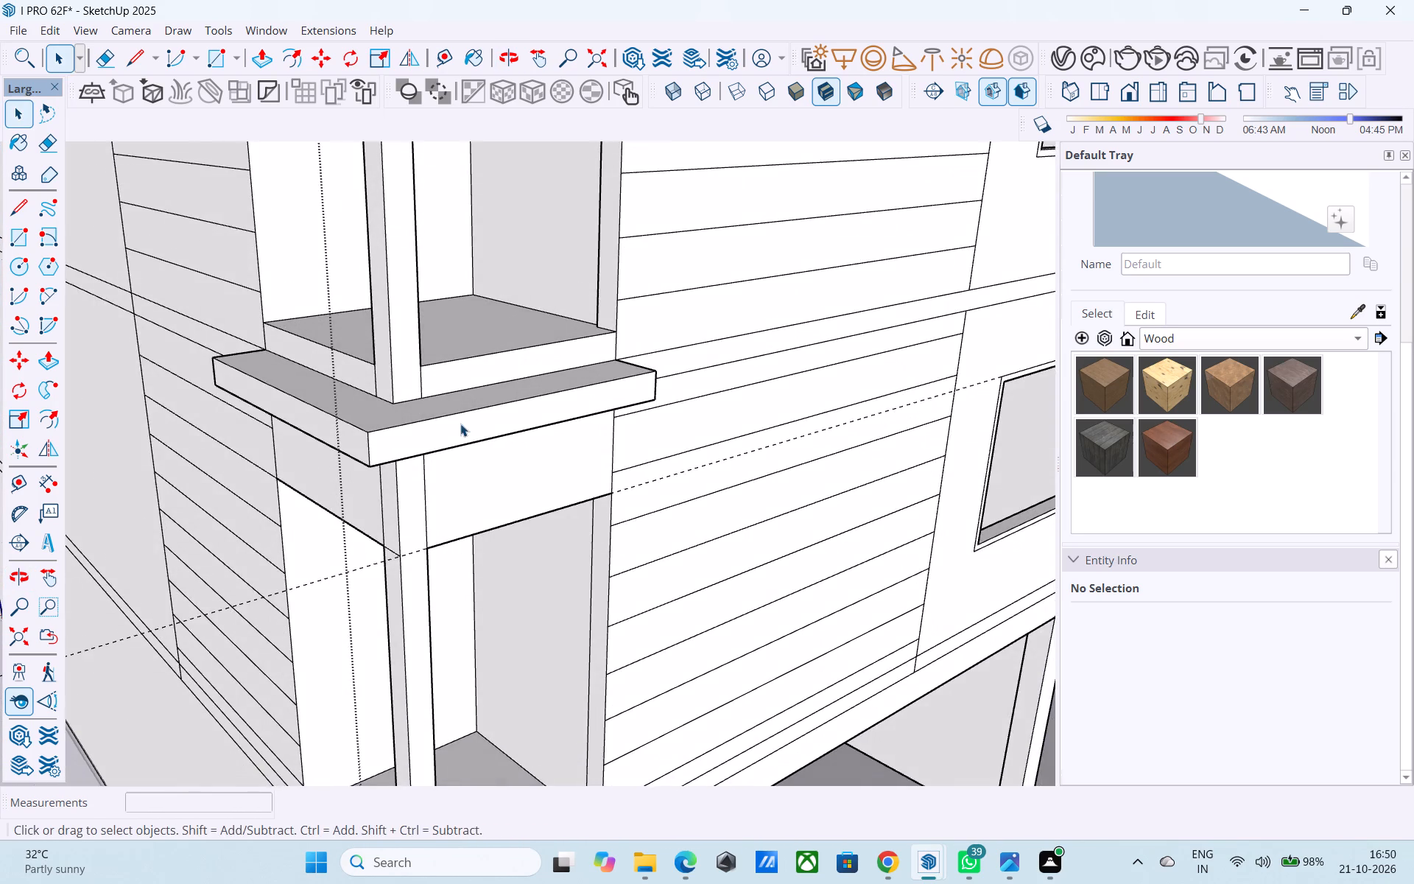
scroll(460, 424, "up", 1)
left_click(465, 371)
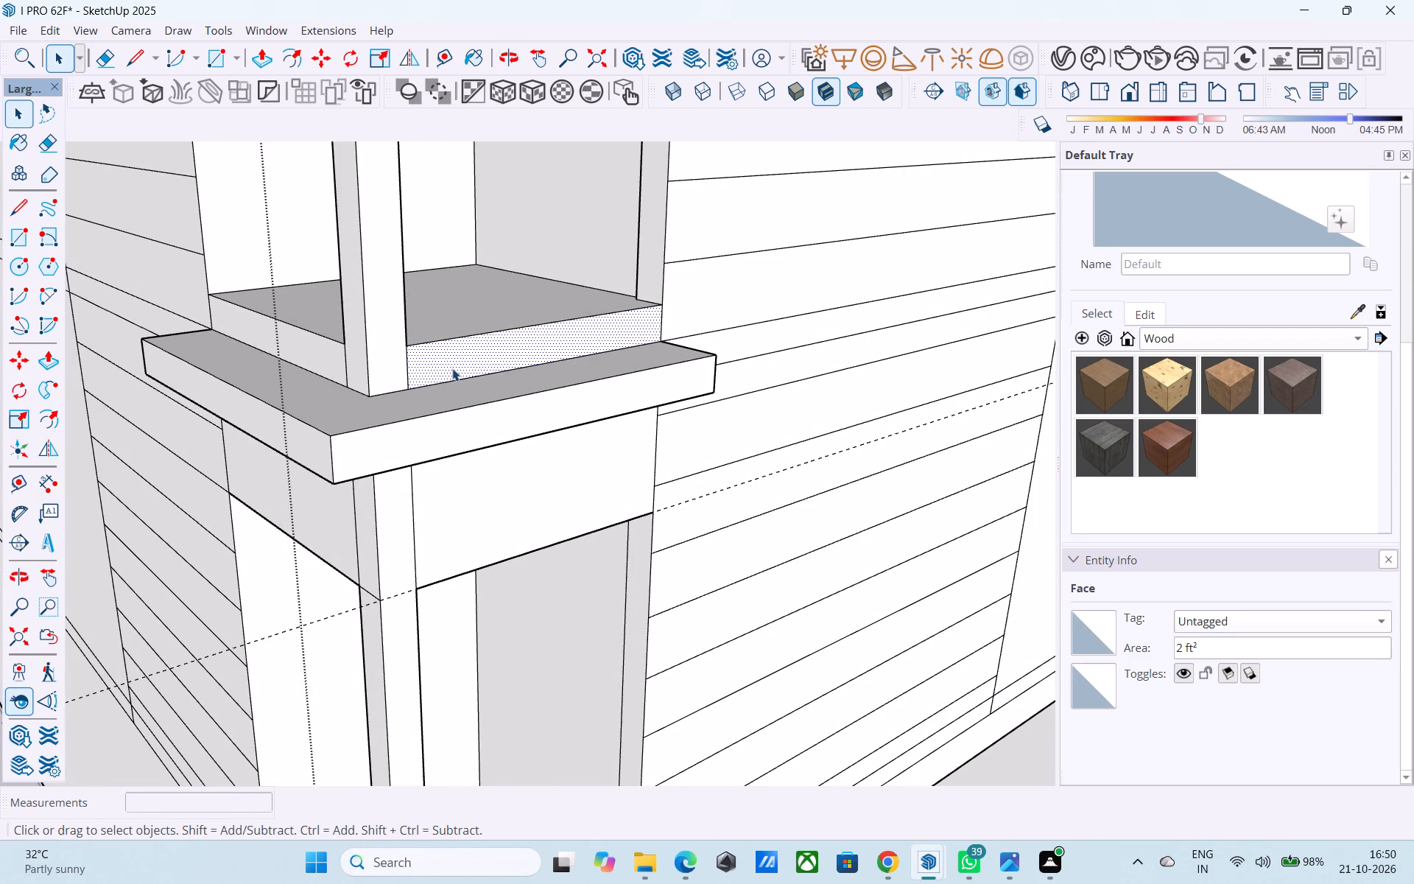
key("p")
left_click(452, 365)
left_click(476, 412)
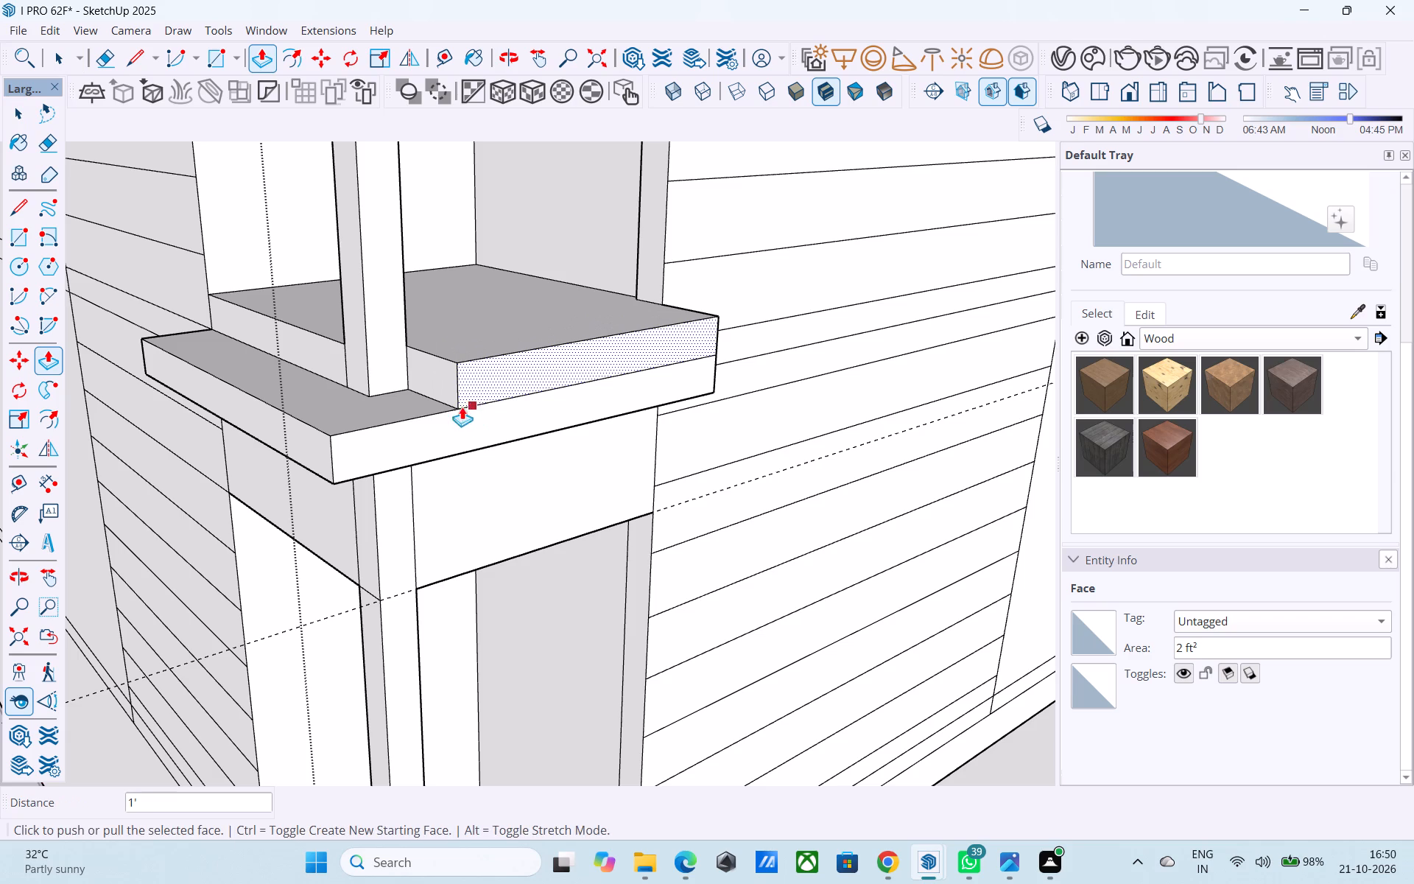
Push/Pull the balcony slab's edge face on the adjoining side facade outward 1', flush with the ledge below.
key("space")
left_click(306, 354)
key("p")
left_click(306, 354)
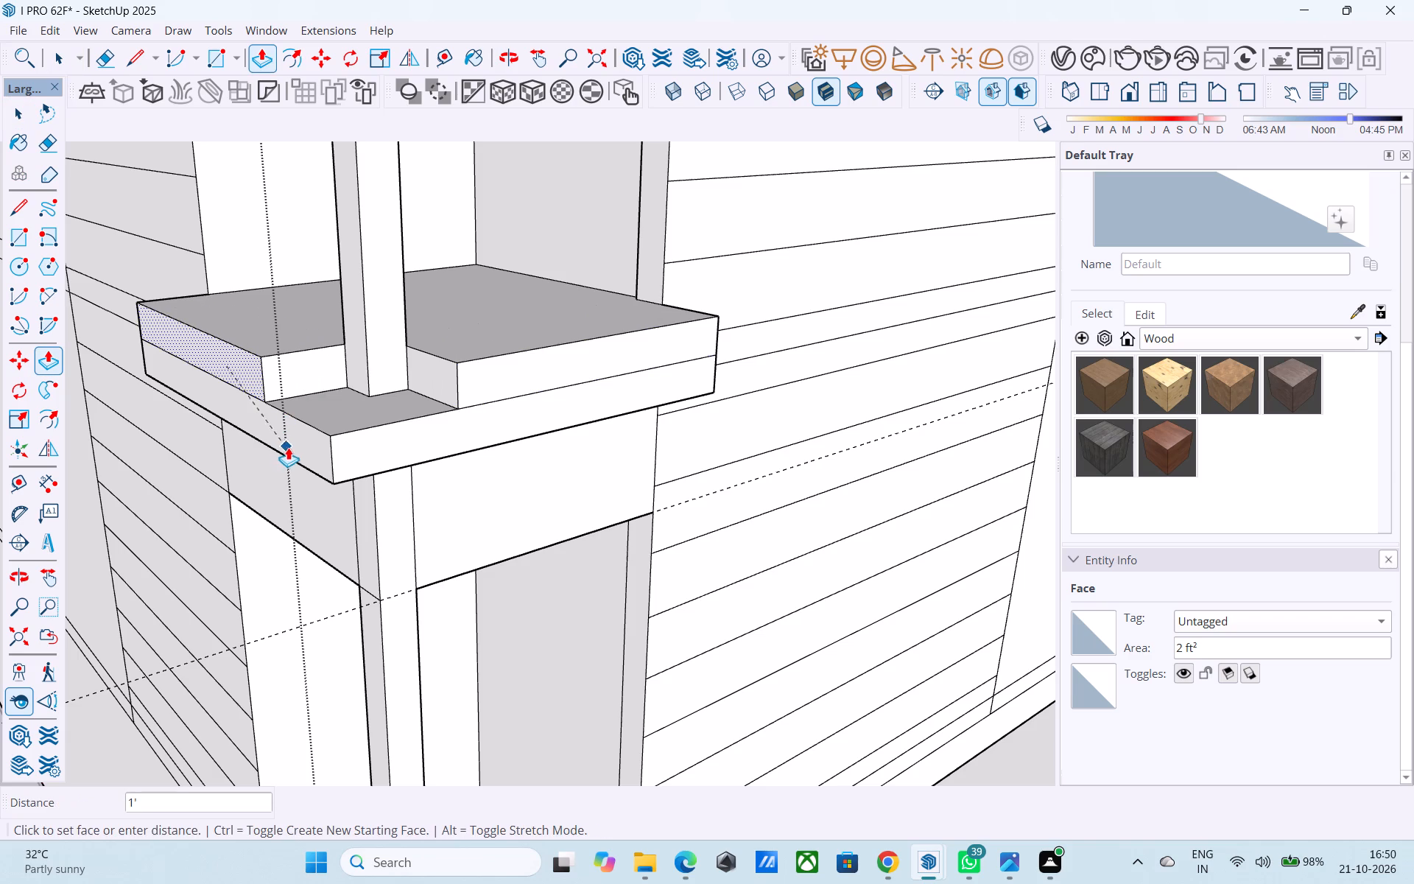
left_click(288, 447)
Push/Pull the two 72 in² end faces of the slab extensions to fill the open notch around the corner column.
key("space")
left_click(308, 391)
key("p")
left_click(311, 387)
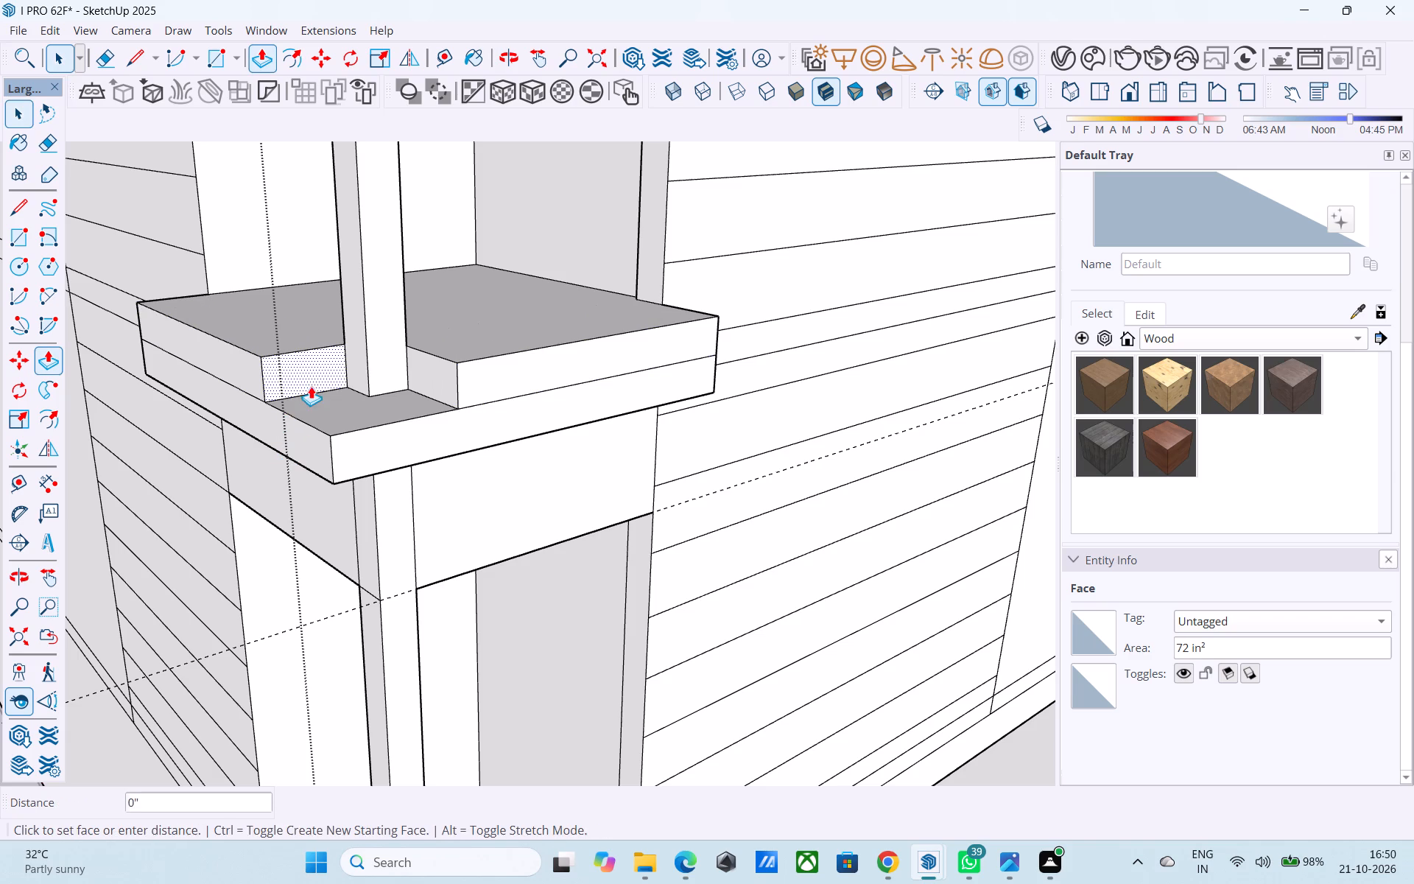
left_click(365, 477)
key("space")
left_click(423, 368)
key("p")
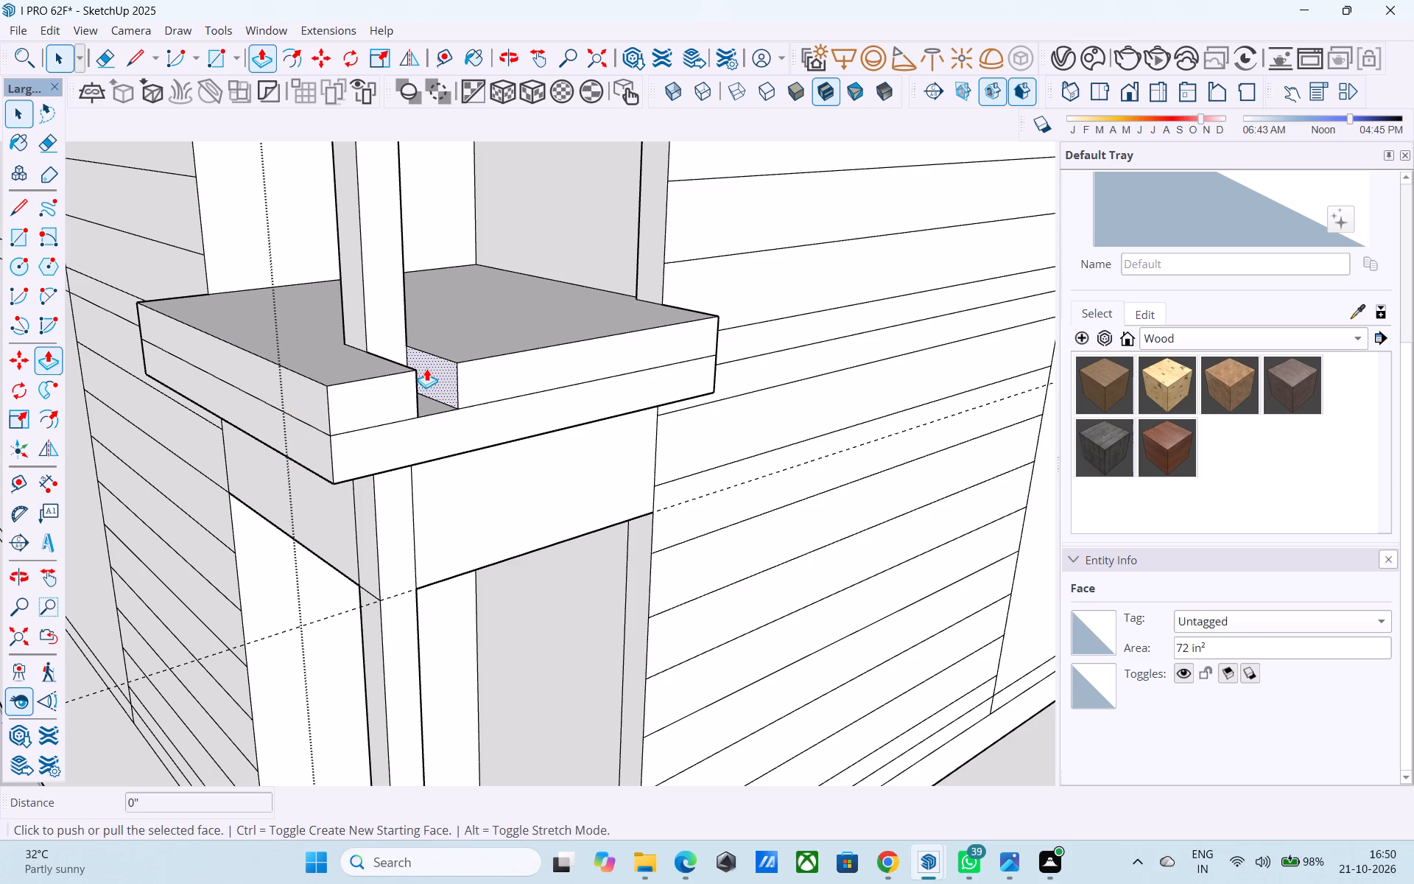
left_click(427, 368)
left_click(379, 370)
Erase the vertical seam line on the extended balcony slab's edge near the corner.
middle_click_drag(395, 370, 395, 404)
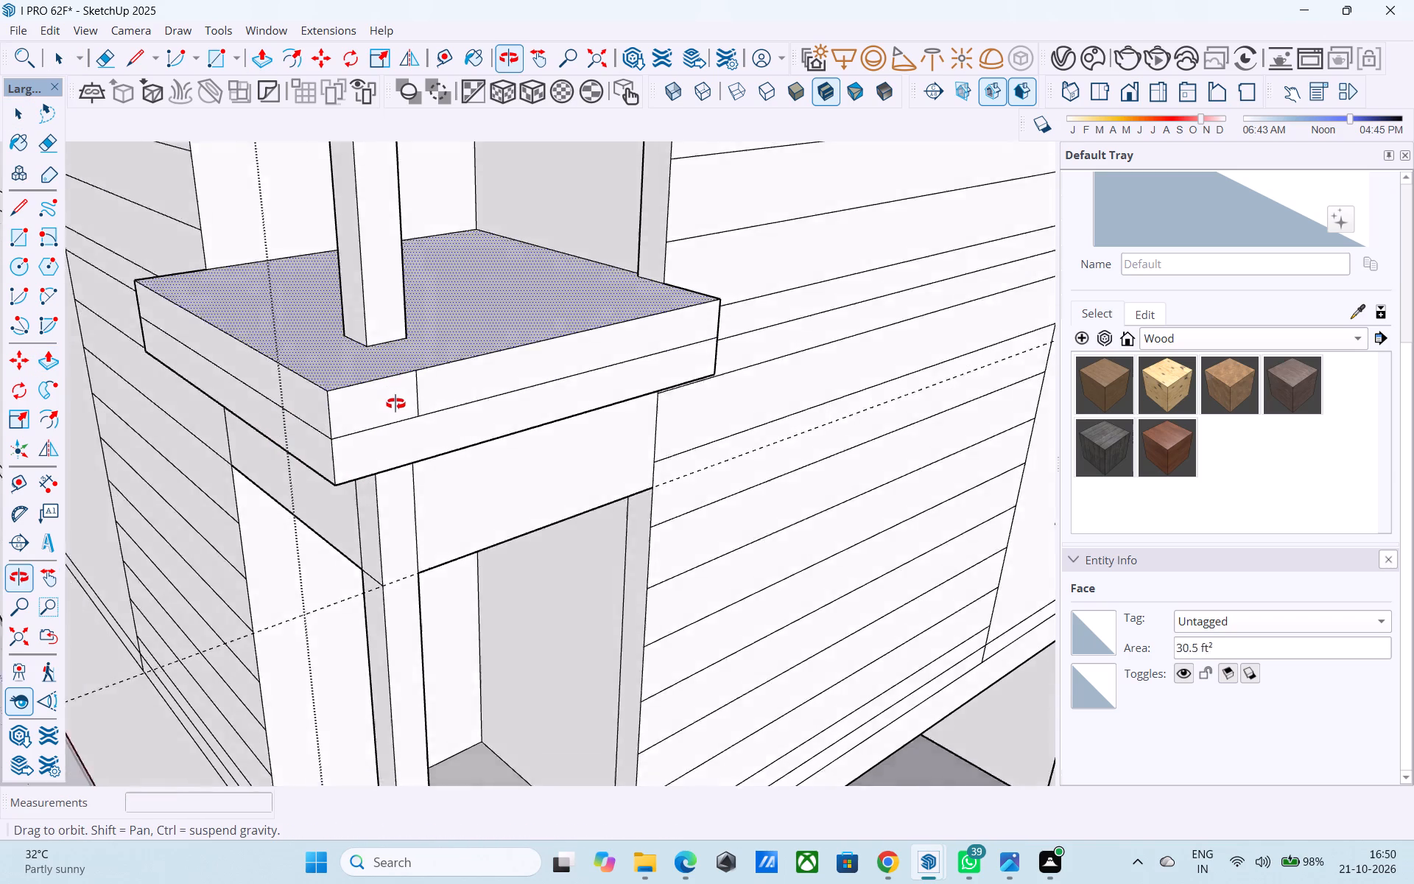
middle_click_drag(395, 404, 417, 391)
key("e")
left_click_drag(420, 396, 407, 399)
key("space")
Push the lower ledge's face on the windowed facade inward 1', beneath the extended balcony slab.
left_click(426, 444)
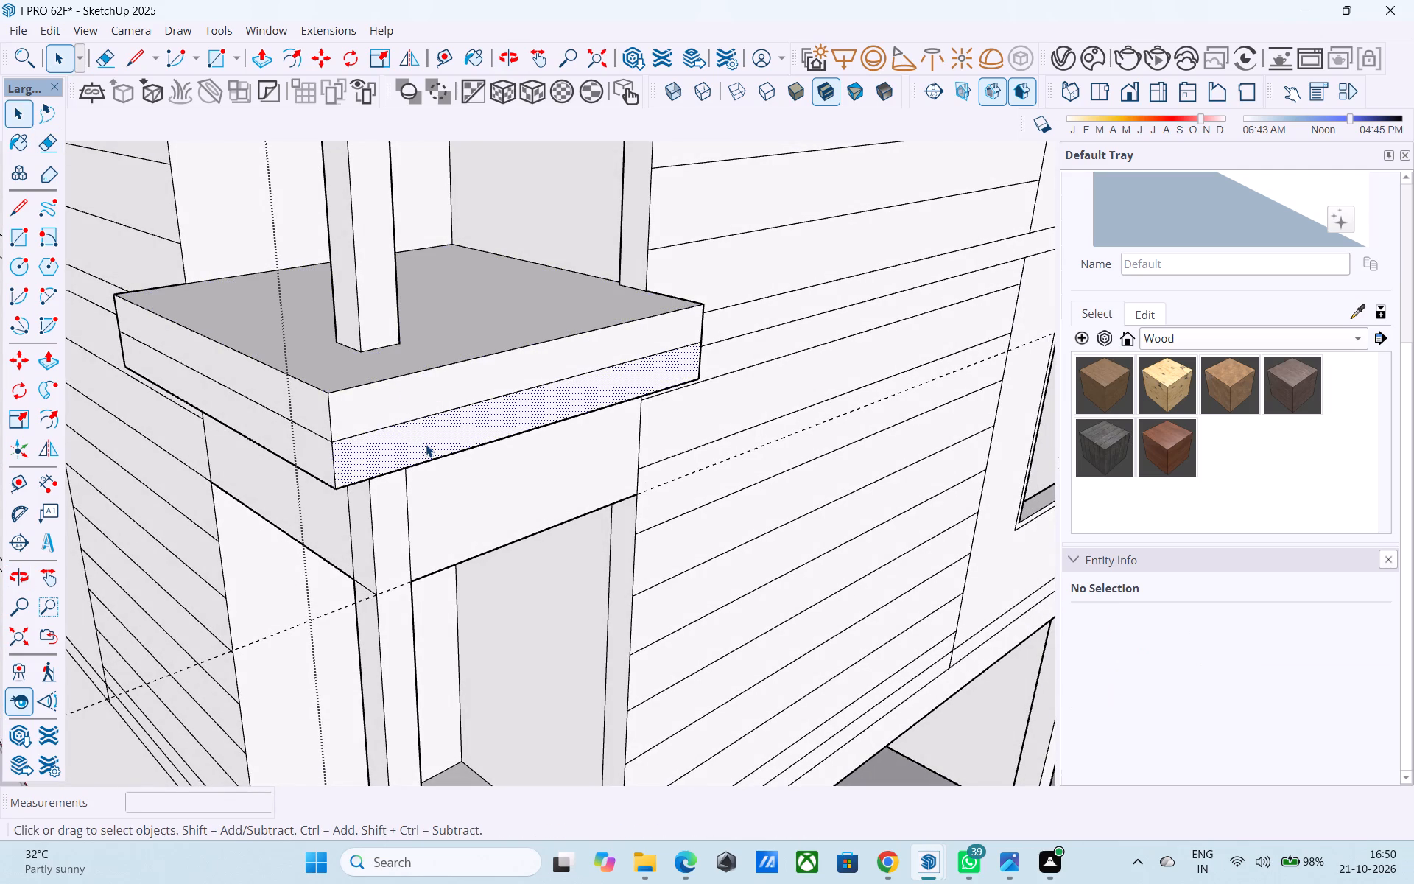
key("p")
left_click(426, 444)
middle_click_drag(426, 459, 348, 339)
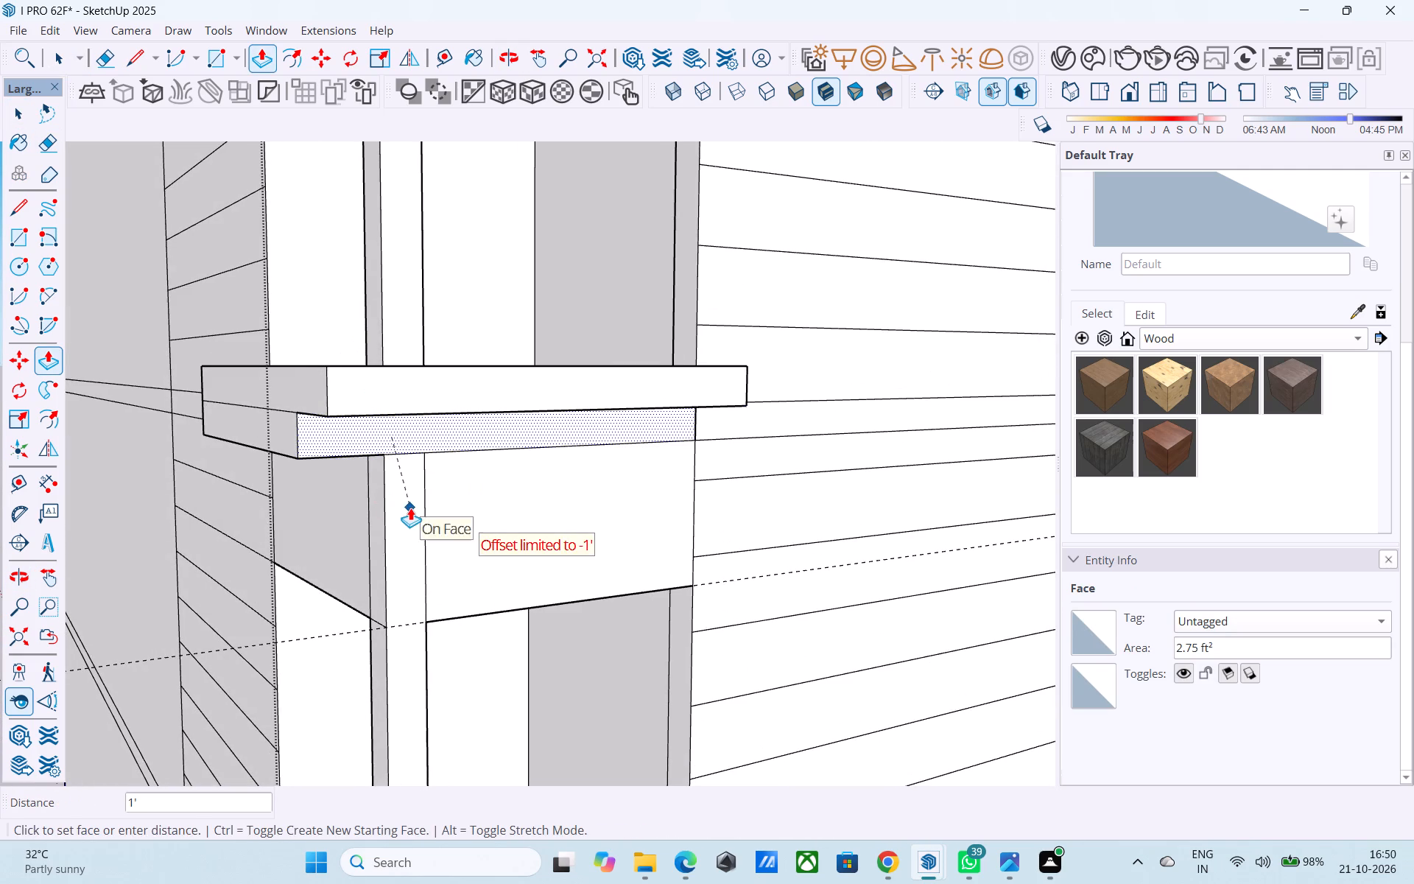
left_click(410, 508)
Push/Pull the lower ledge's face on the adjoining side facade inward beneath the balcony slab, flush with the wall.
scroll(410, 506, "up", 1)
middle_click_drag(409, 505, 488, 441)
key("space")
left_click(278, 419)
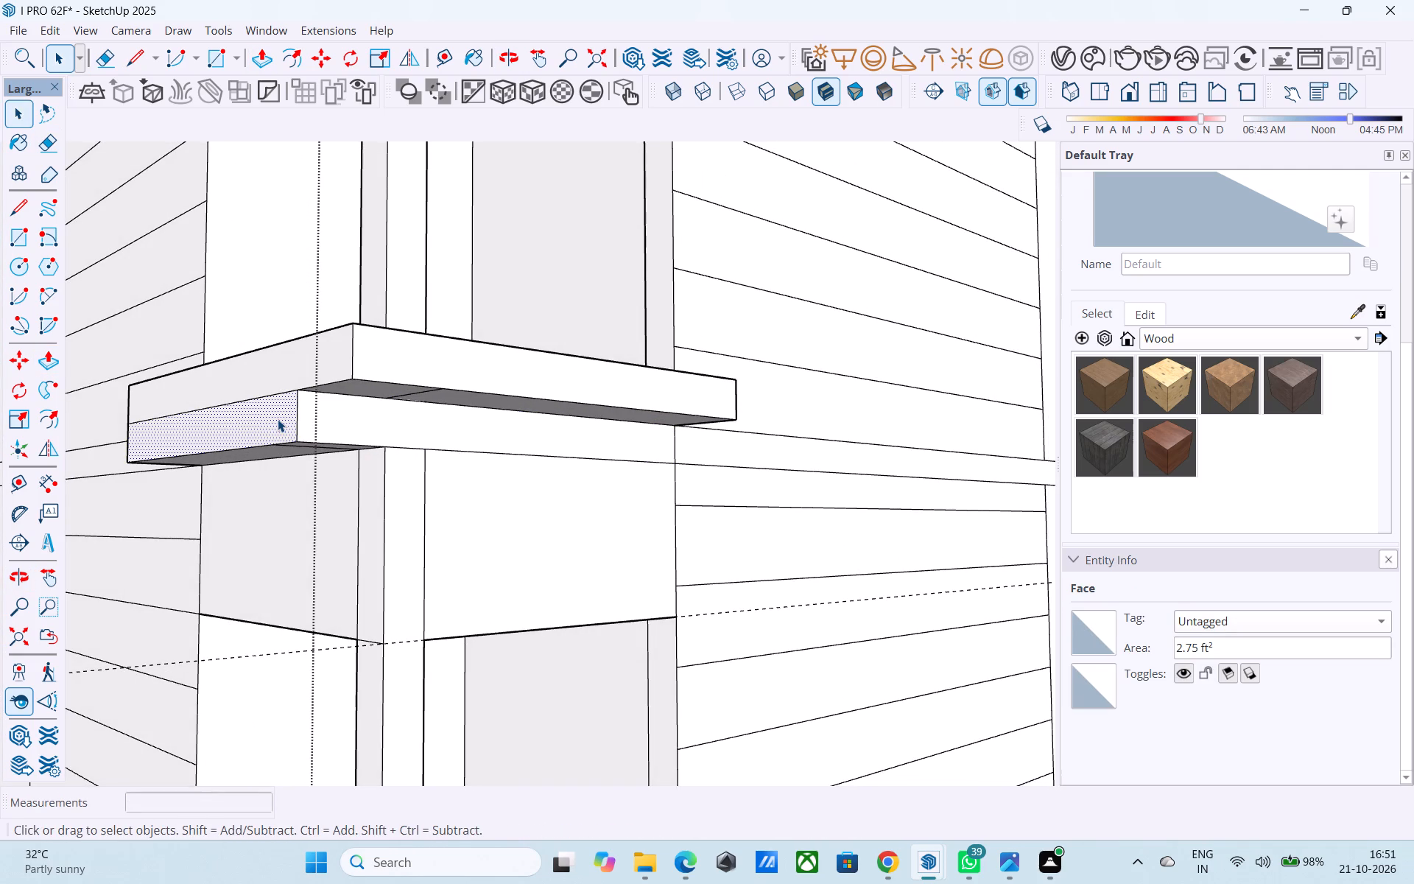
key("p")
left_click(278, 419)
left_click(344, 485)
key("space")
Measure with the Line tool from the upper balcony slab's wall corner up to the top ledge and the roof band.
scroll(353, 474, "down", 2)
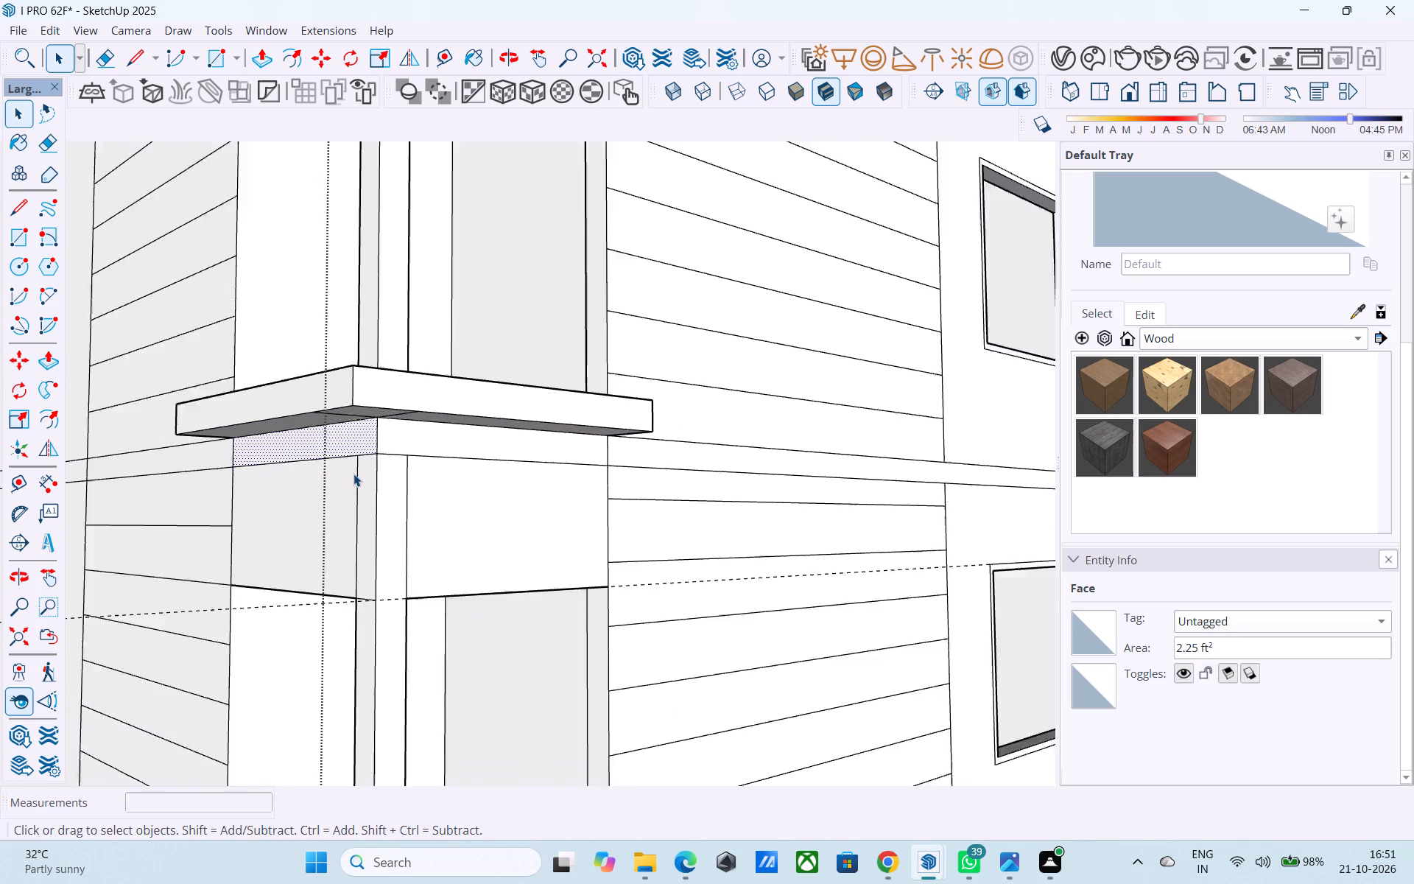
scroll(353, 474, "down", 4)
middle_click_drag(407, 450, 306, 521)
scroll(320, 472, "down", 4)
middle_click_drag(379, 487, 350, 539)
scroll(348, 498, "down", 1)
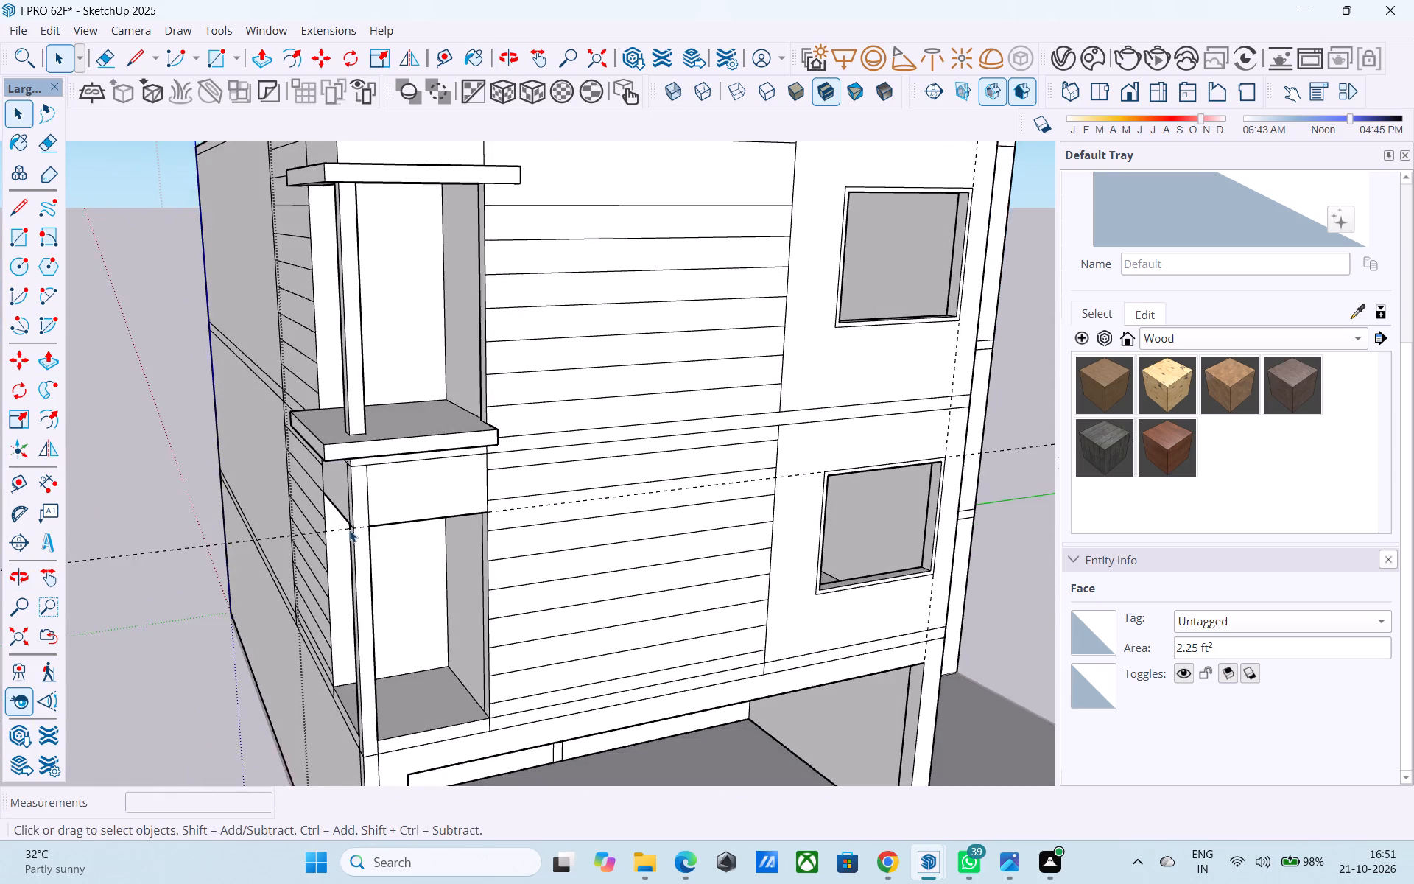
scroll(349, 530, "down", 6)
middle_click_drag(350, 533, 385, 472)
scroll(453, 347, "up", 6)
scroll(455, 325, "down", 3)
key("l")
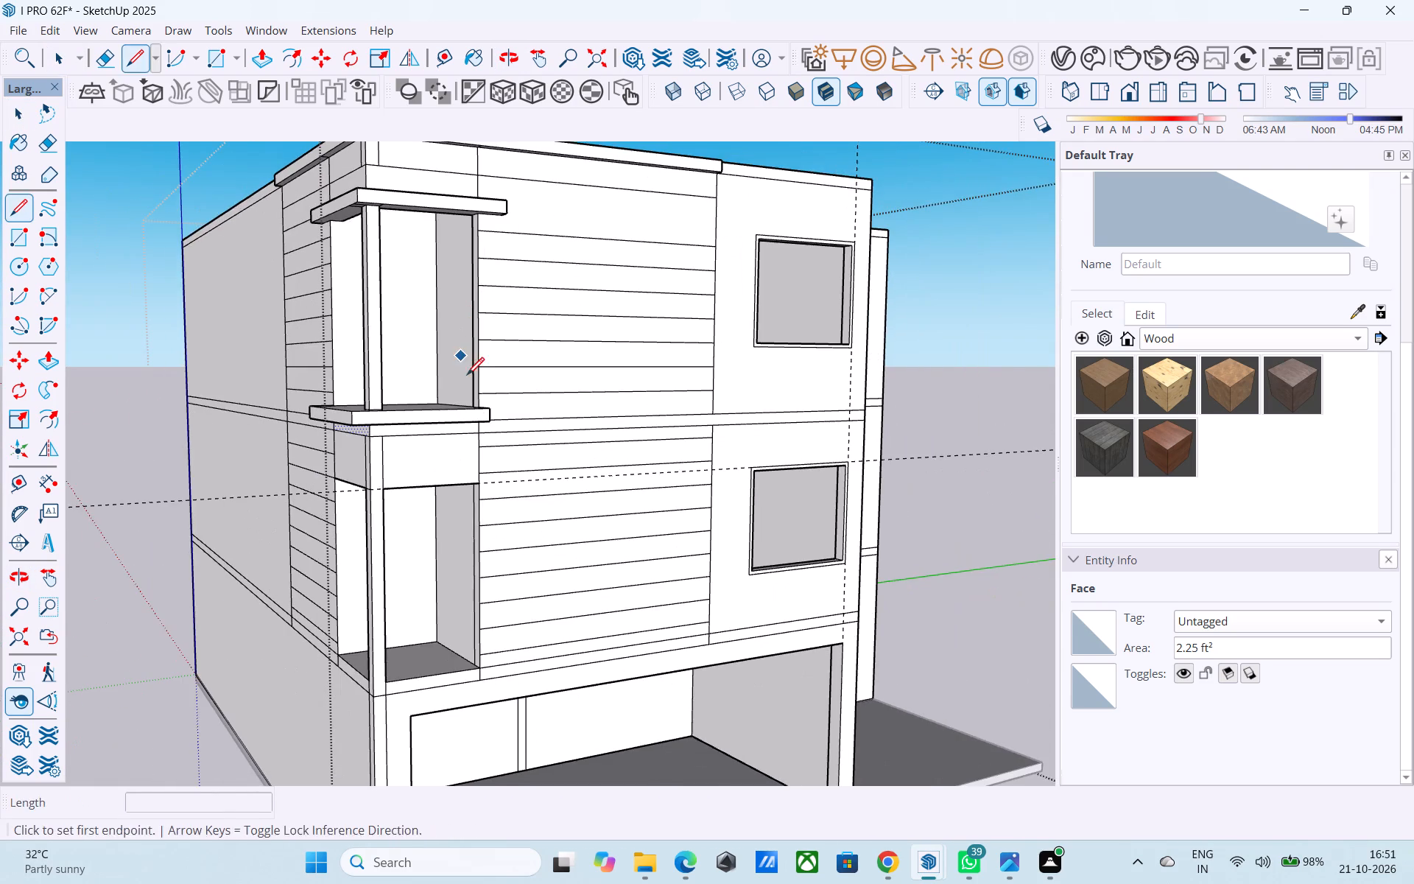
middle_click_drag(477, 404, 467, 449)
scroll(465, 462, "up", 7)
left_click(467, 494)
scroll(467, 494, "down", 6)
middle_click_drag(467, 495, 465, 494)
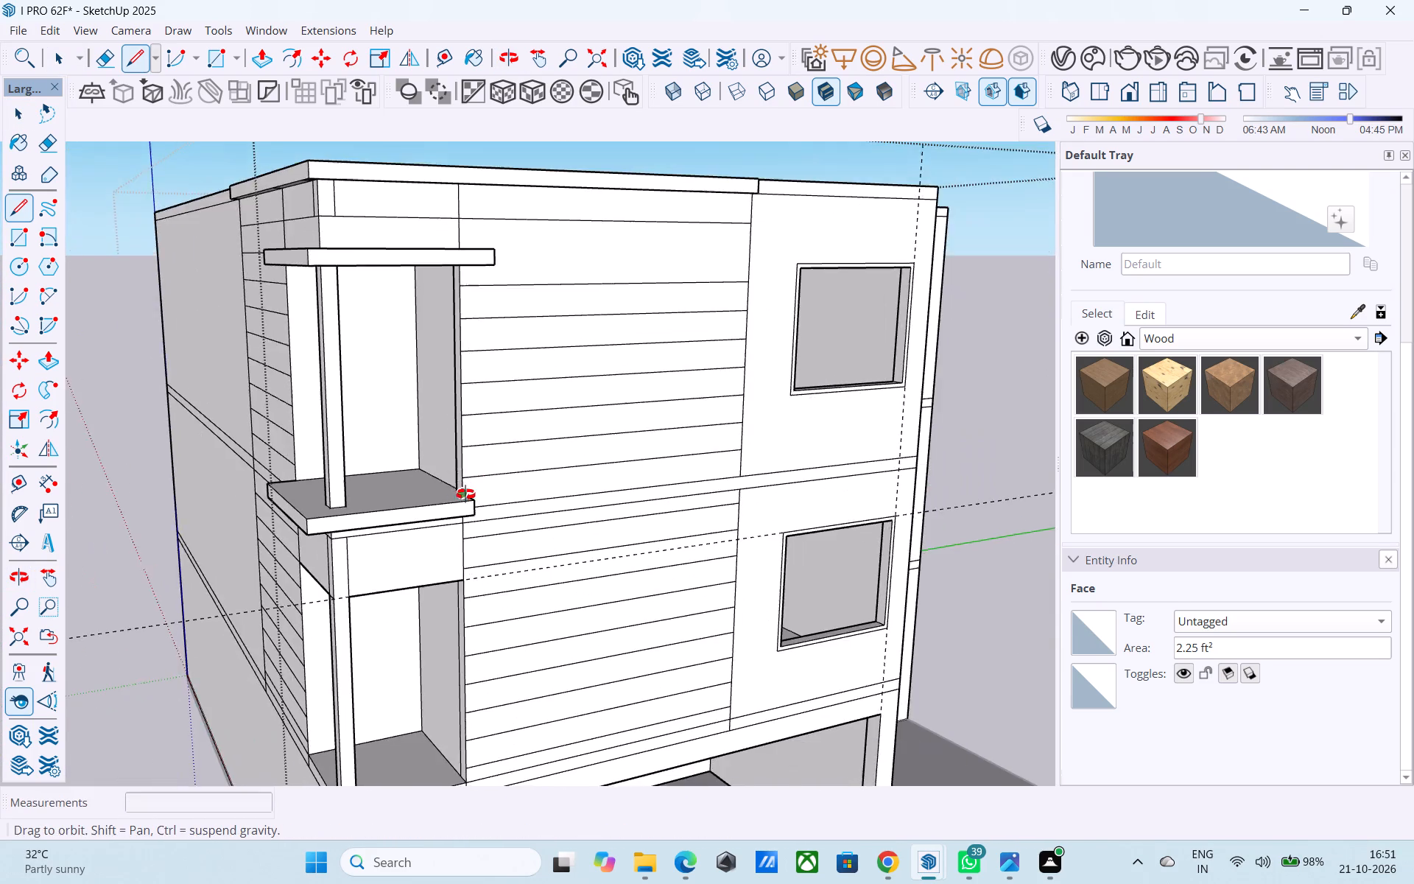
middle_click_drag(465, 494, 444, 454)
scroll(442, 225, "up", 8)
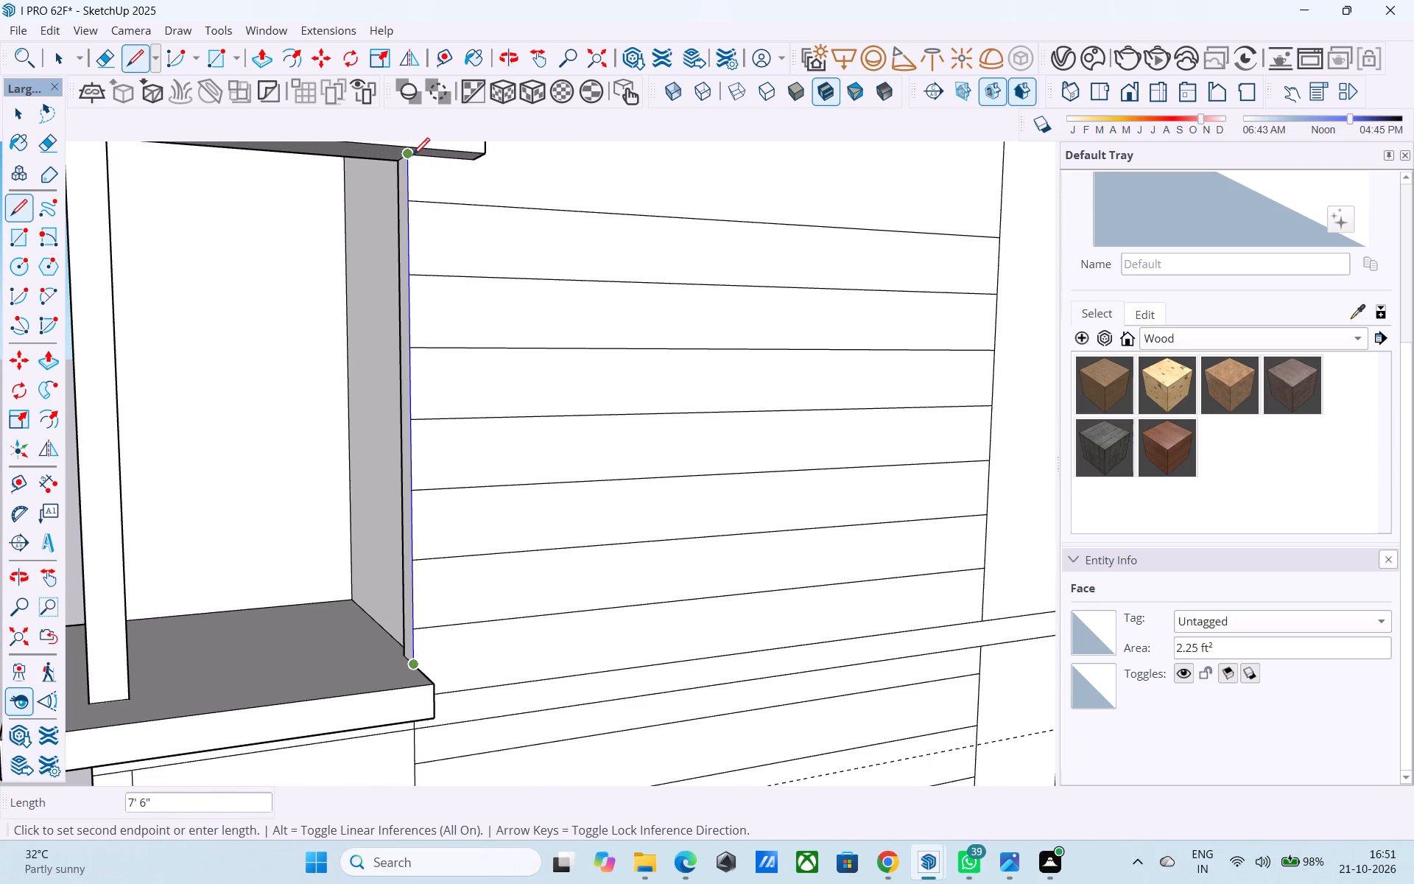
scroll(413, 158, "down", 3)
middle_click_drag(413, 158, 423, 387, "shift")
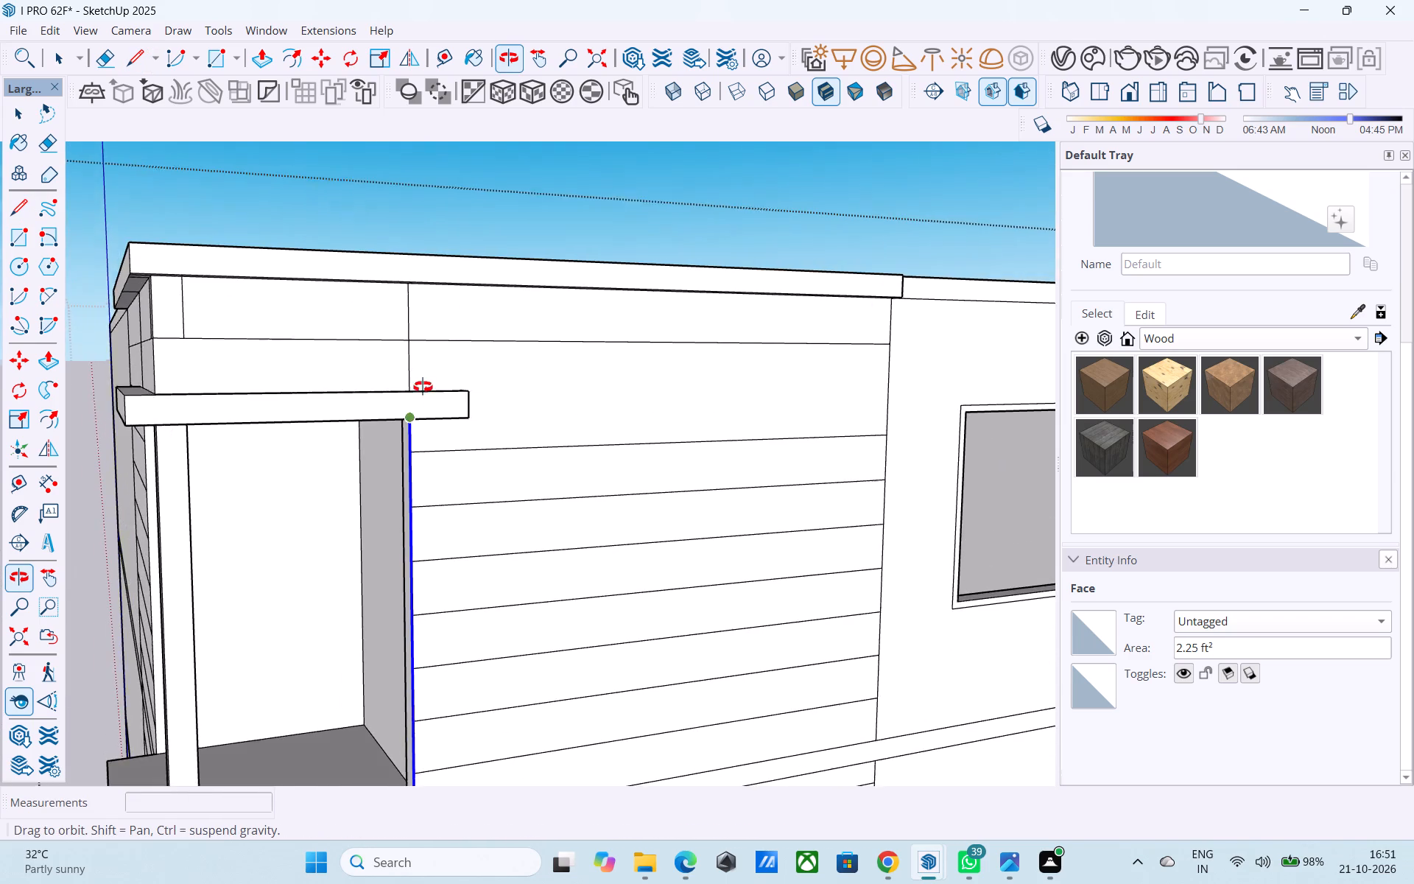
middle_click_drag(423, 387, 424, 382, "shift")
scroll(410, 340, "up", 3)
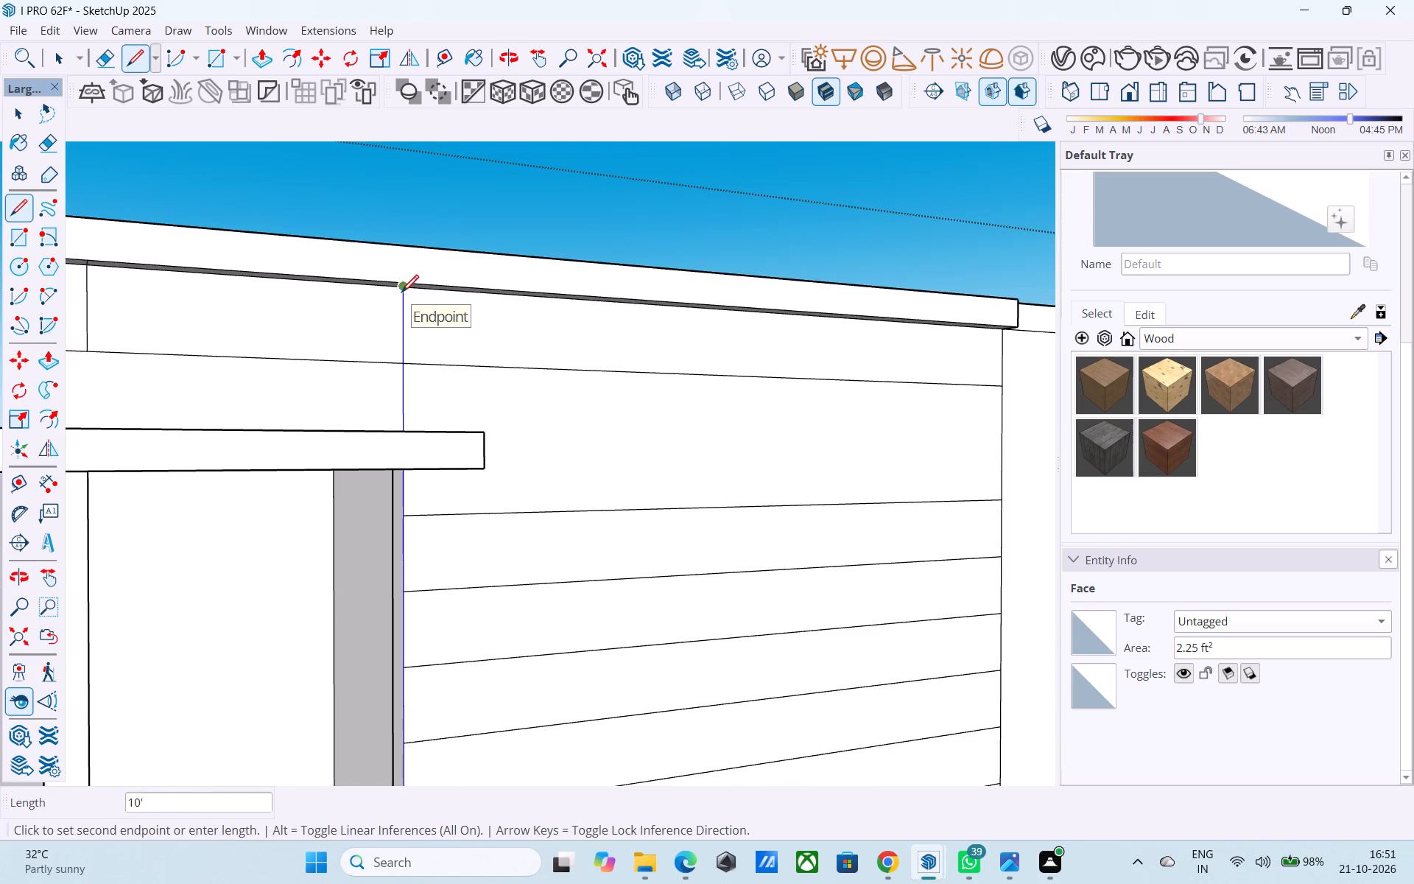
scroll(407, 309, "down", 5)
middle_click_drag(421, 365, 453, 376)
scroll(583, 376, "down", 6)
middle_click_drag(392, 402, 448, 417)
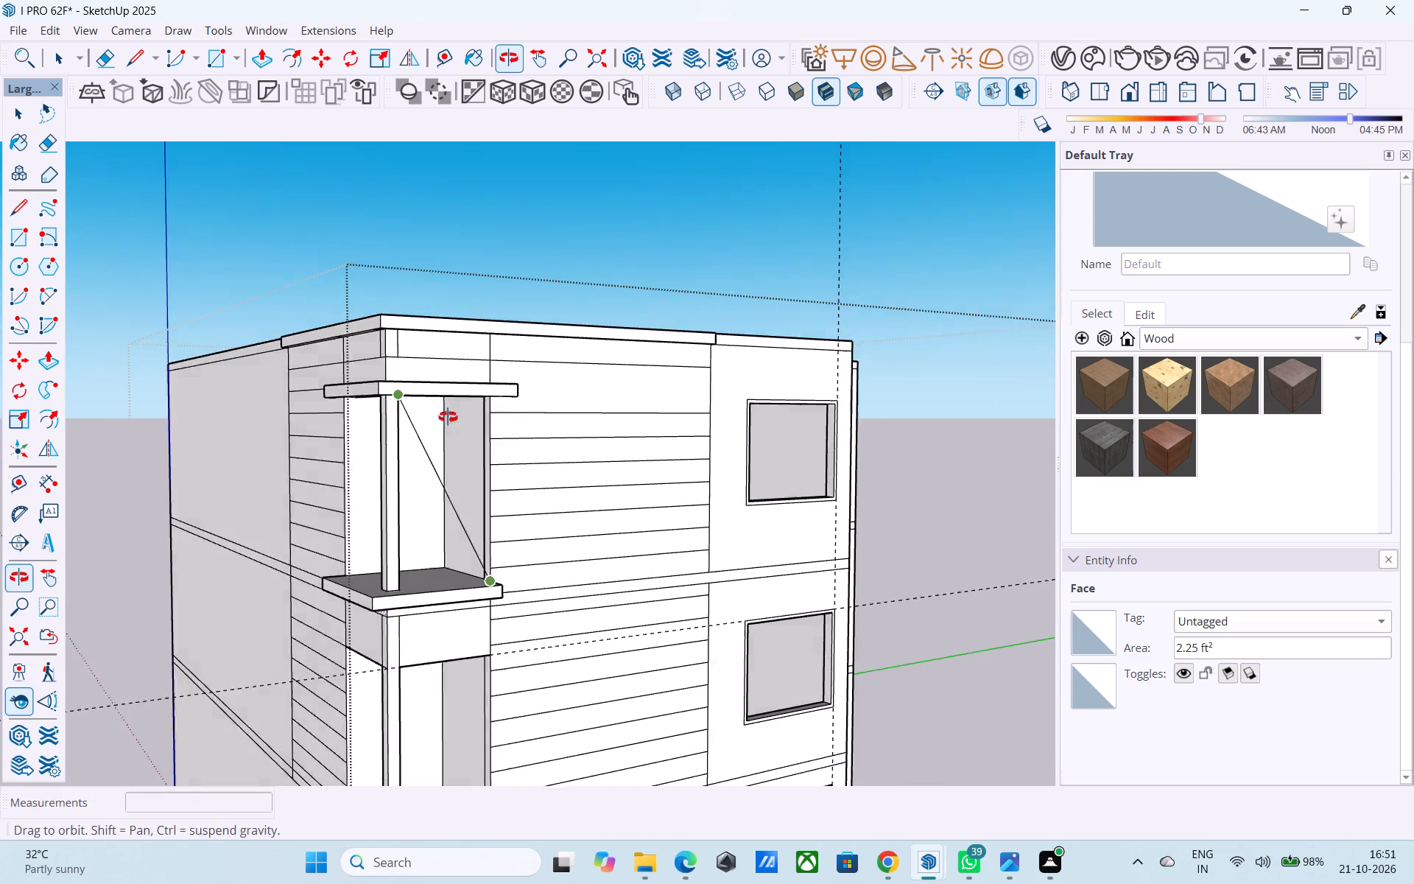
middle_click_drag(448, 417, 473, 439)
scroll(473, 440, "up", 8)
middle_click_drag(471, 446, 466, 568)
key("space")
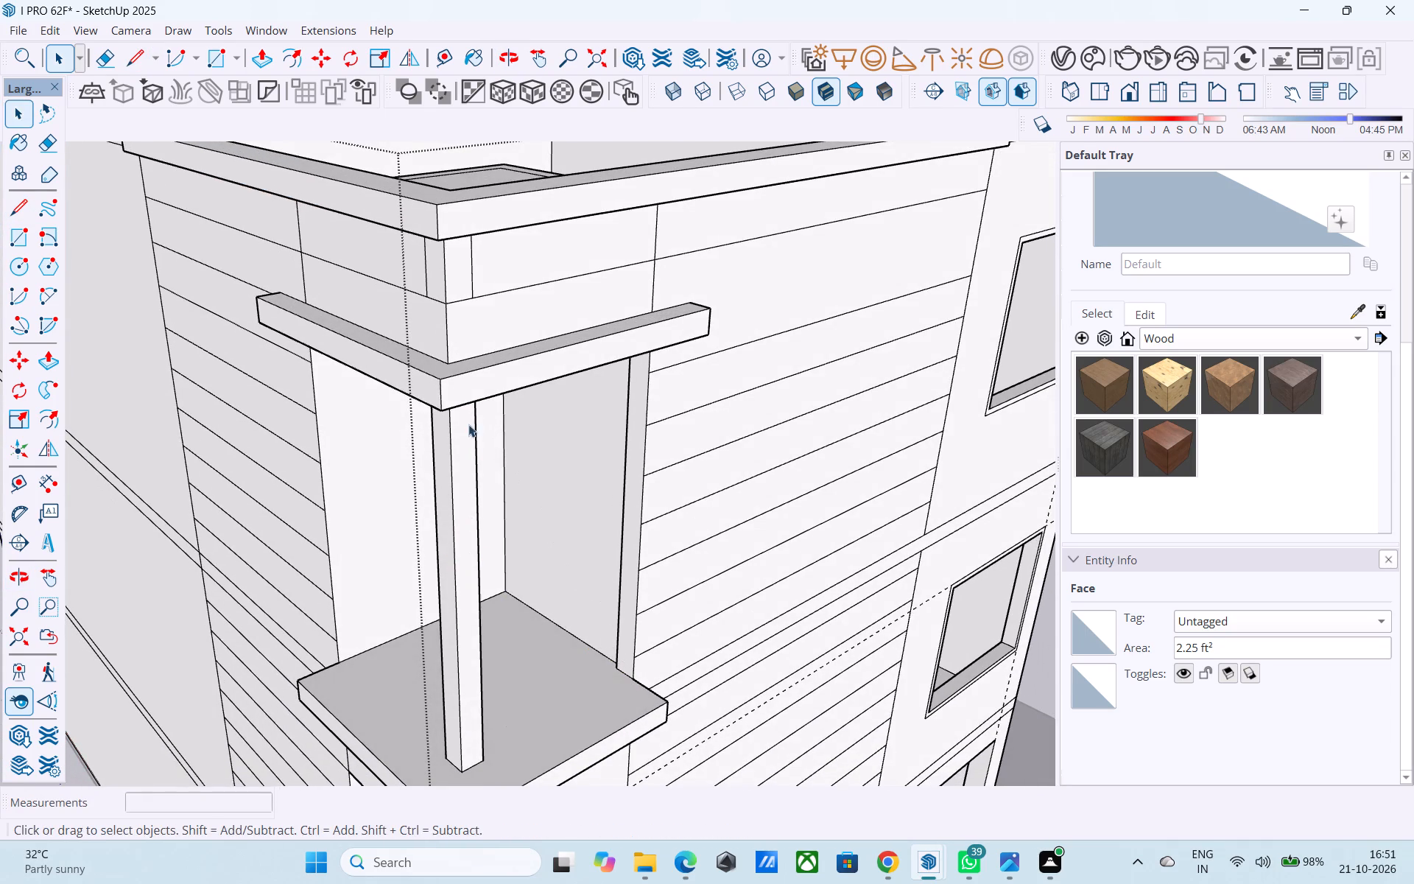
Push/Pull the top ledge's front face on the windowed facade inward 6", flush with the wall.
left_click(474, 387)
key("p")
left_click(474, 387)
left_click(474, 307)
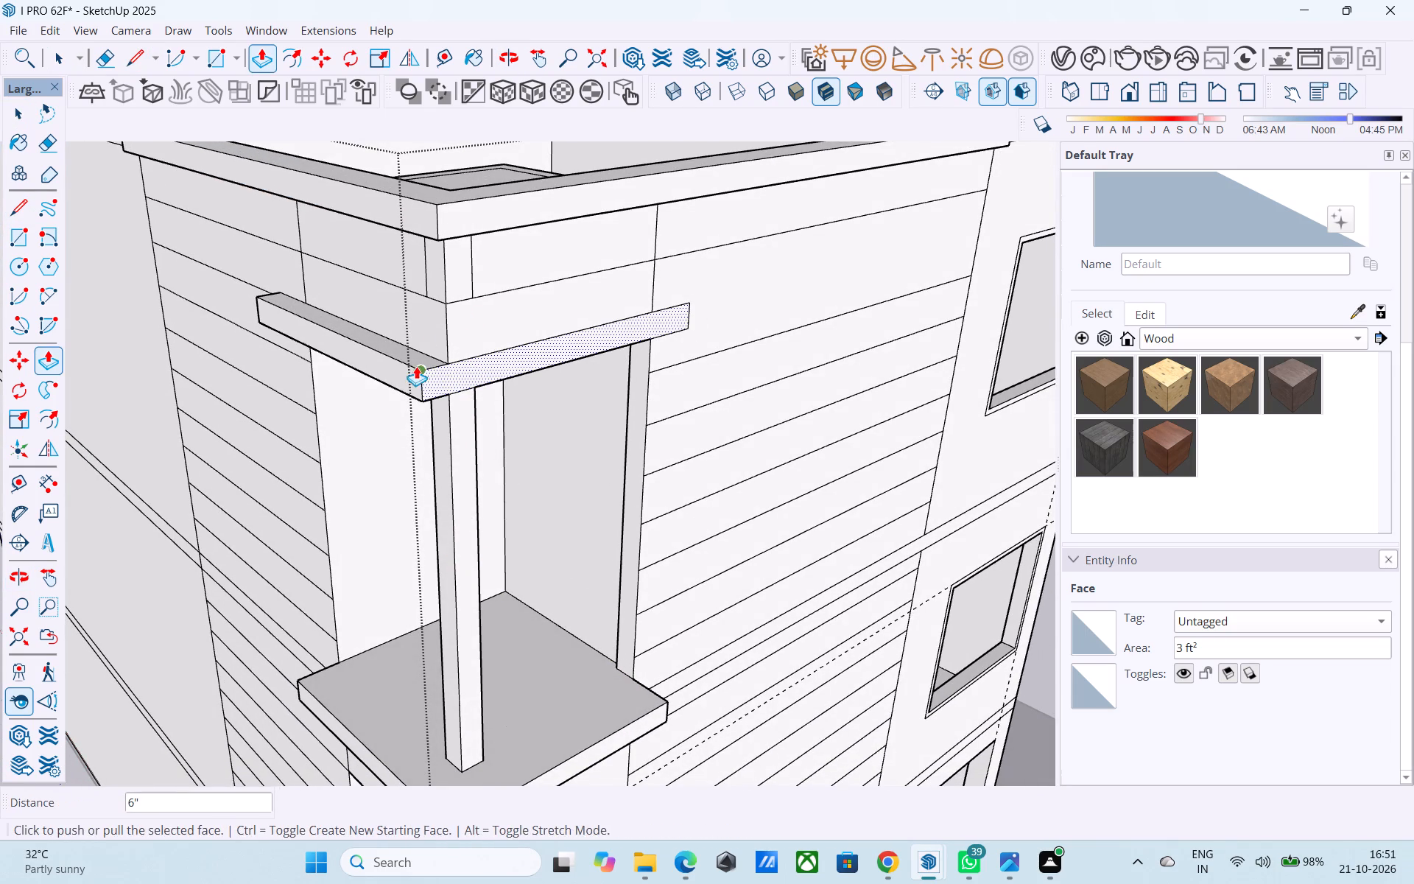
Push/Pull the top ledge's face on the adjoining side facade inward 6", flush with the wall.
key("space")
left_click(409, 366)
left_click(404, 367)
key("p")
left_click(404, 367)
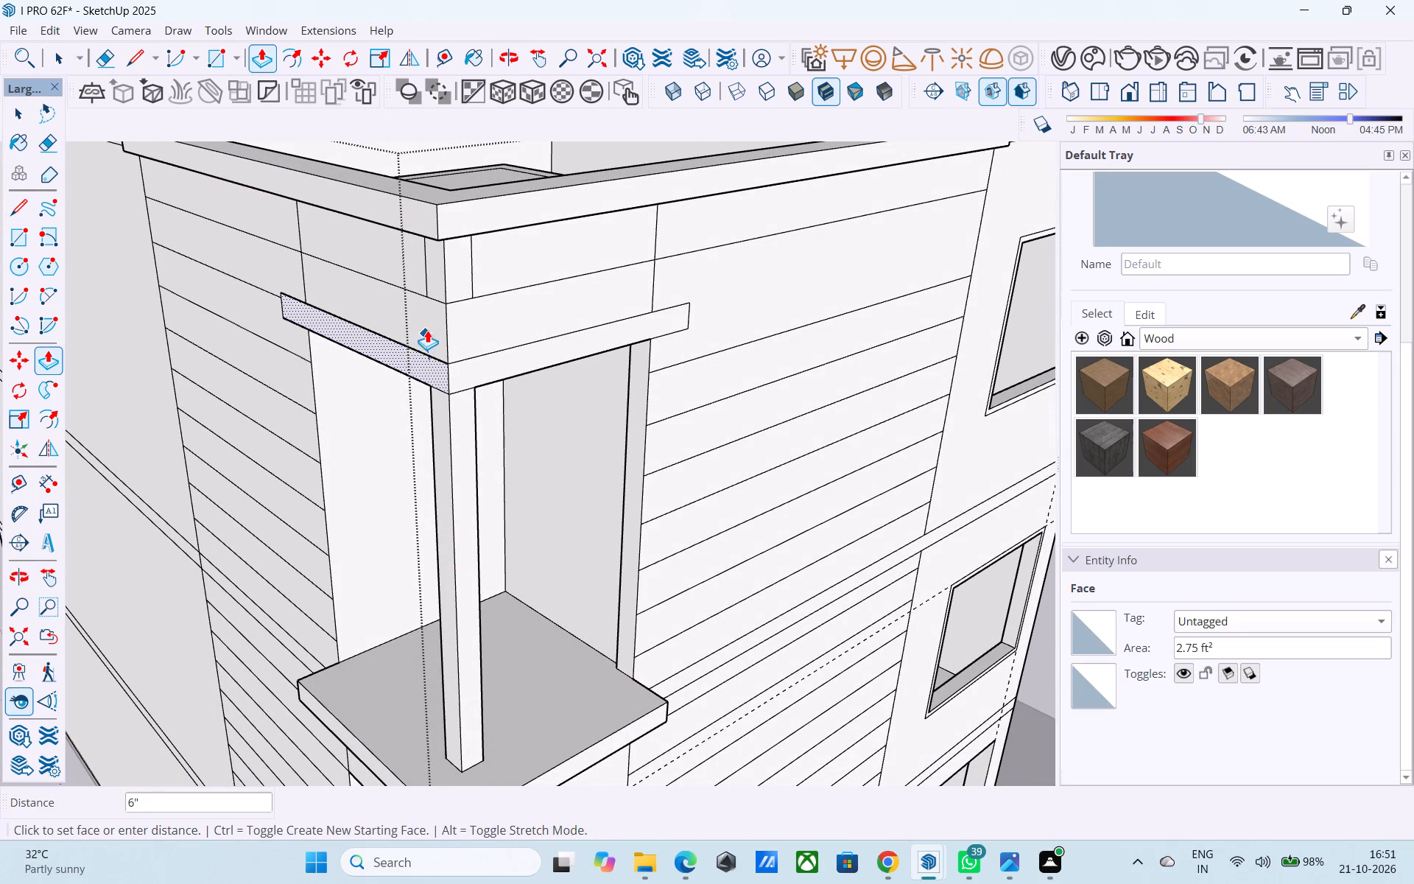
left_click(428, 328)
Inspect the flattened top ledge around the corner and measure from the horizontal line above it down to the balcony slab.
middle_click_drag(436, 338, 434, 383, "shift")
key("space")
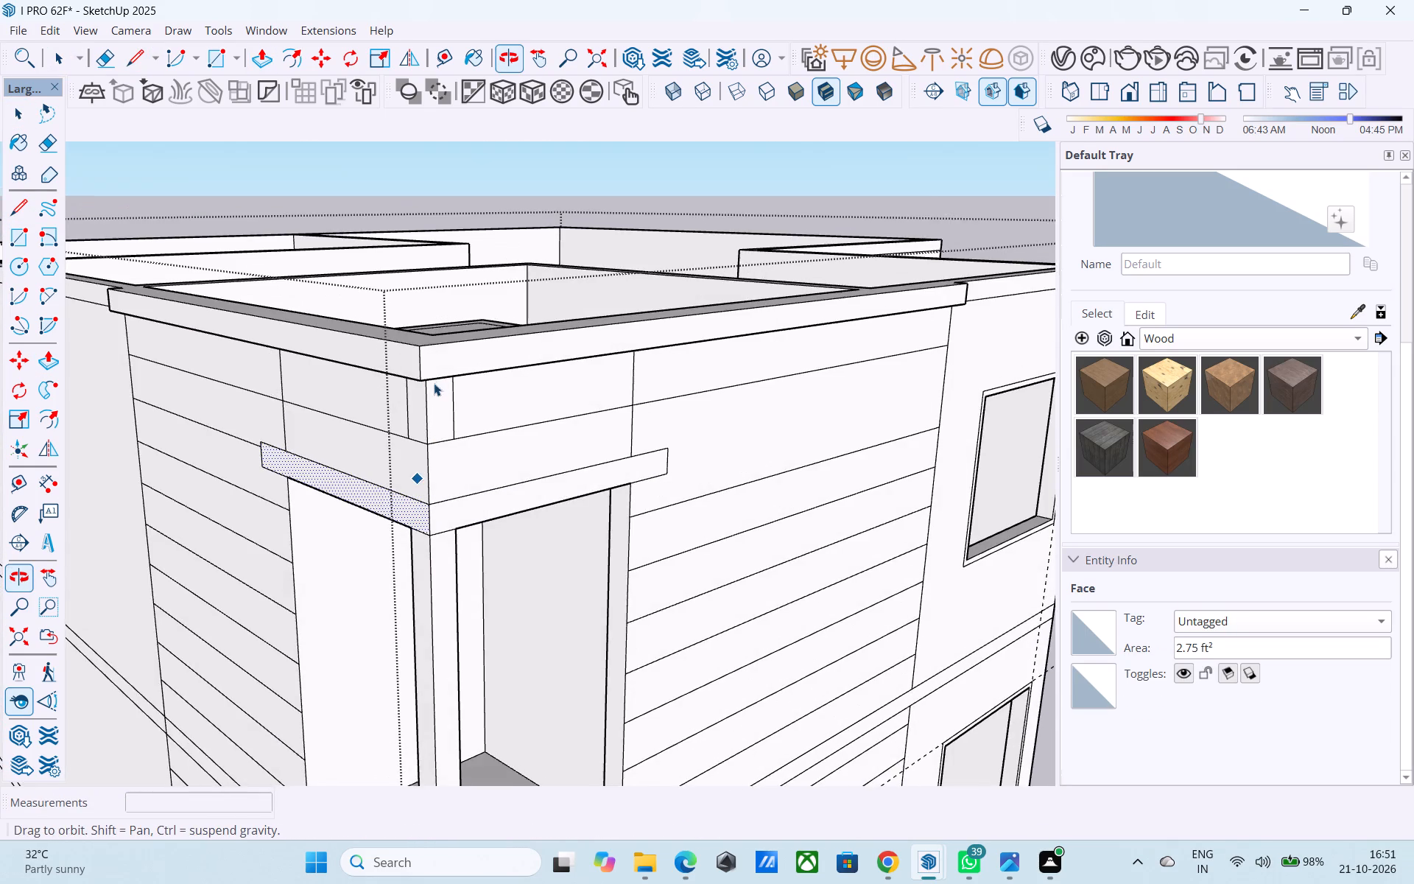
middle_click_drag(434, 383, 435, 380, "shift")
scroll(438, 387, "down", 5)
middle_click_drag(437, 401, 463, 217)
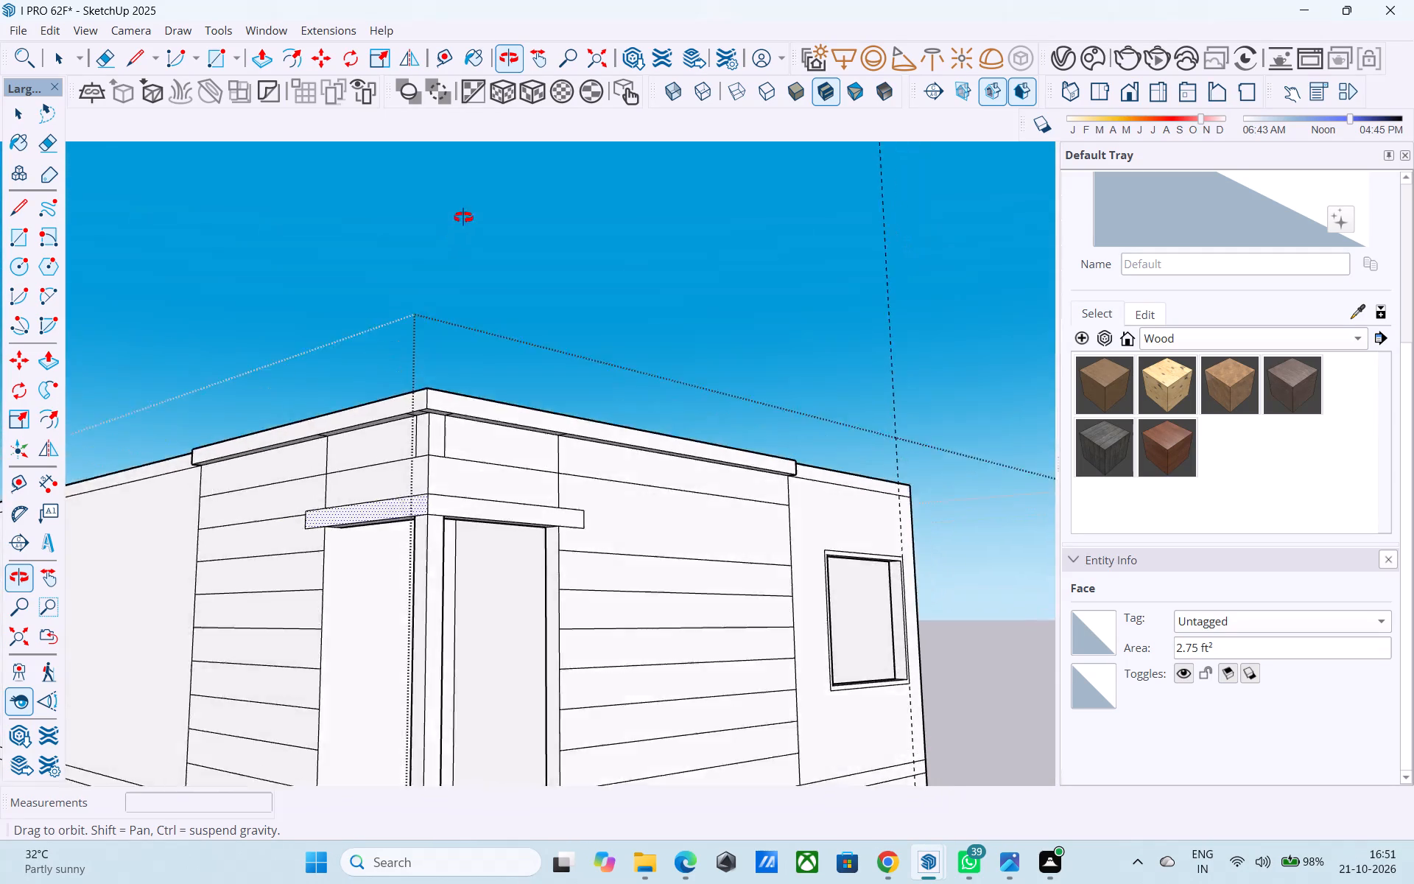
middle_click_drag(463, 217, 451, 533)
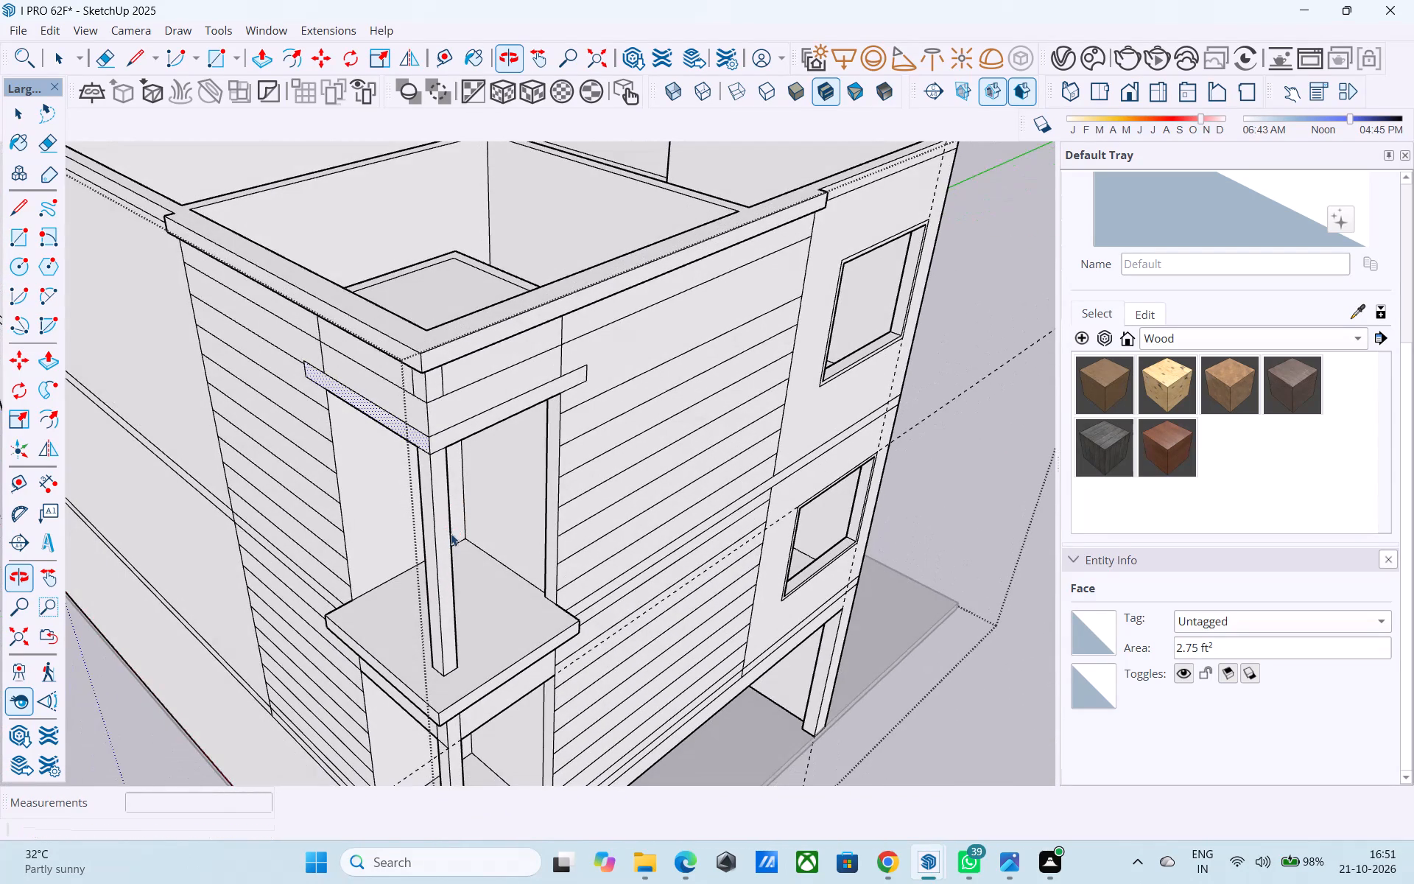
scroll(381, 591, "down", 4)
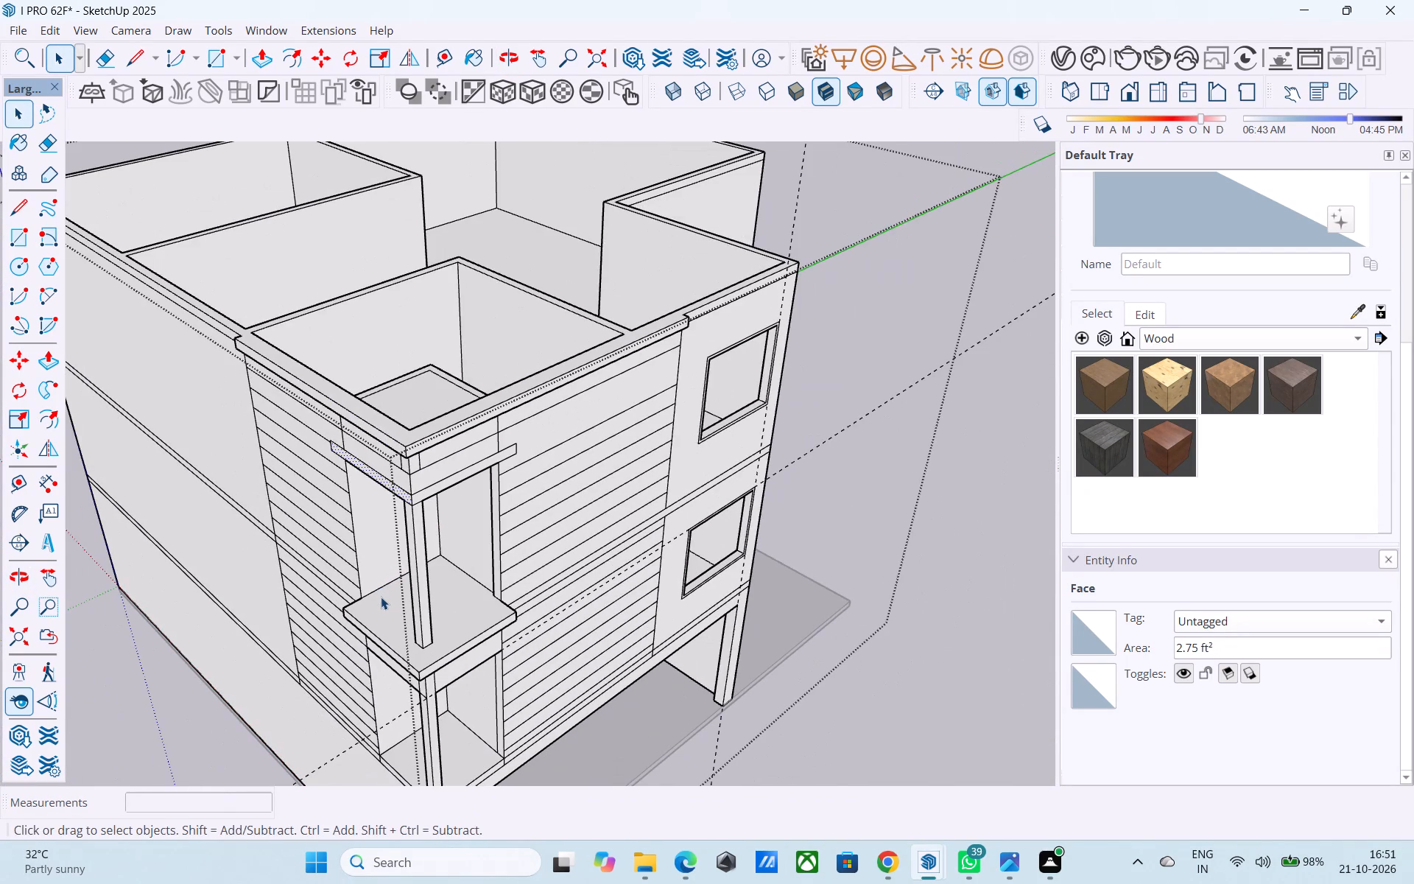
middle_click_drag(381, 597, 404, 536)
middle_click_drag(437, 421, 417, 608)
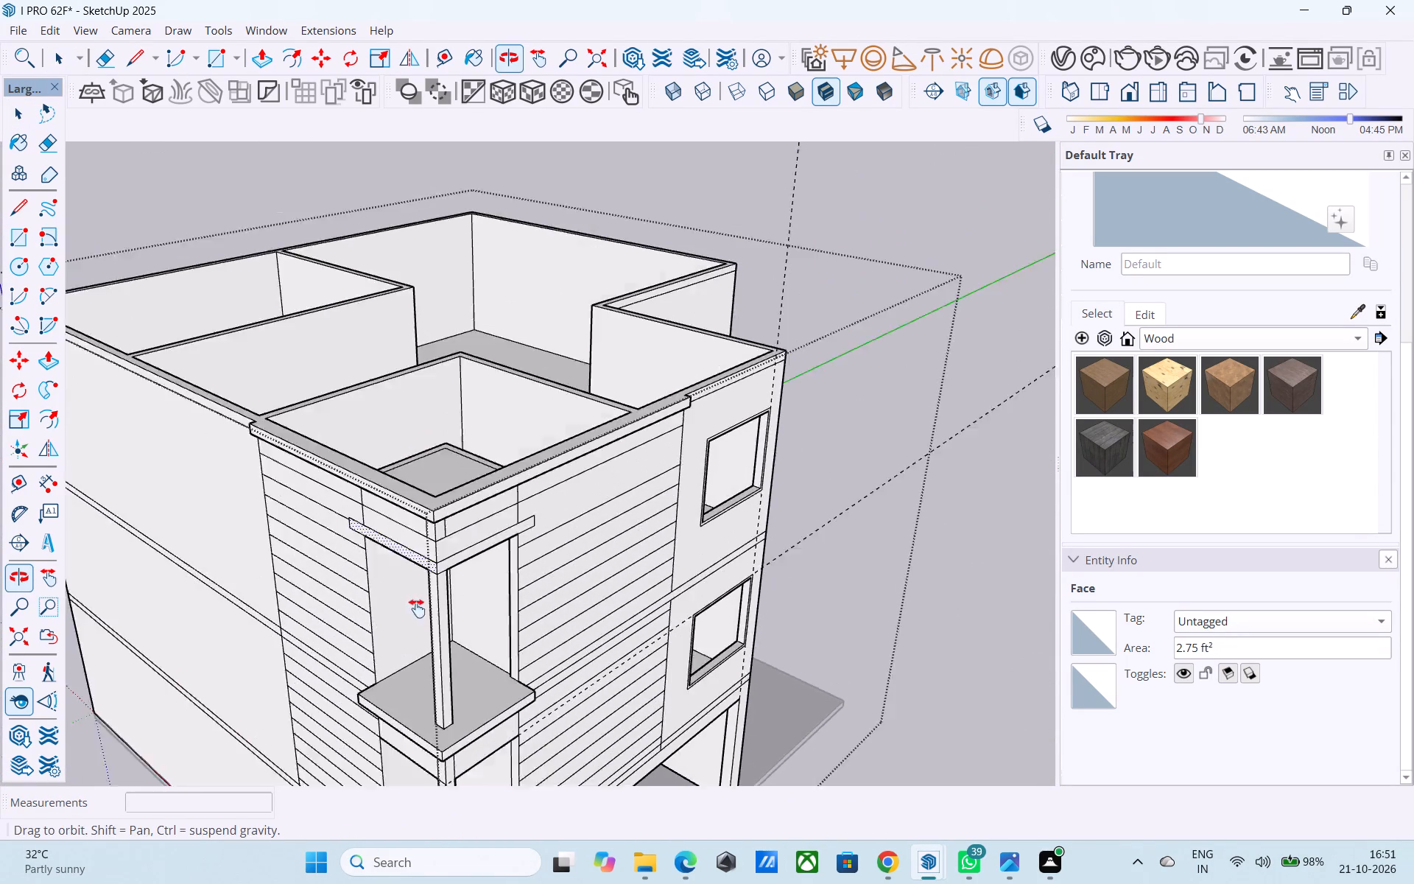
middle_click_drag(417, 608, 423, 500)
scroll(457, 262, "up", 8)
middle_click_drag(445, 295, 335, 268)
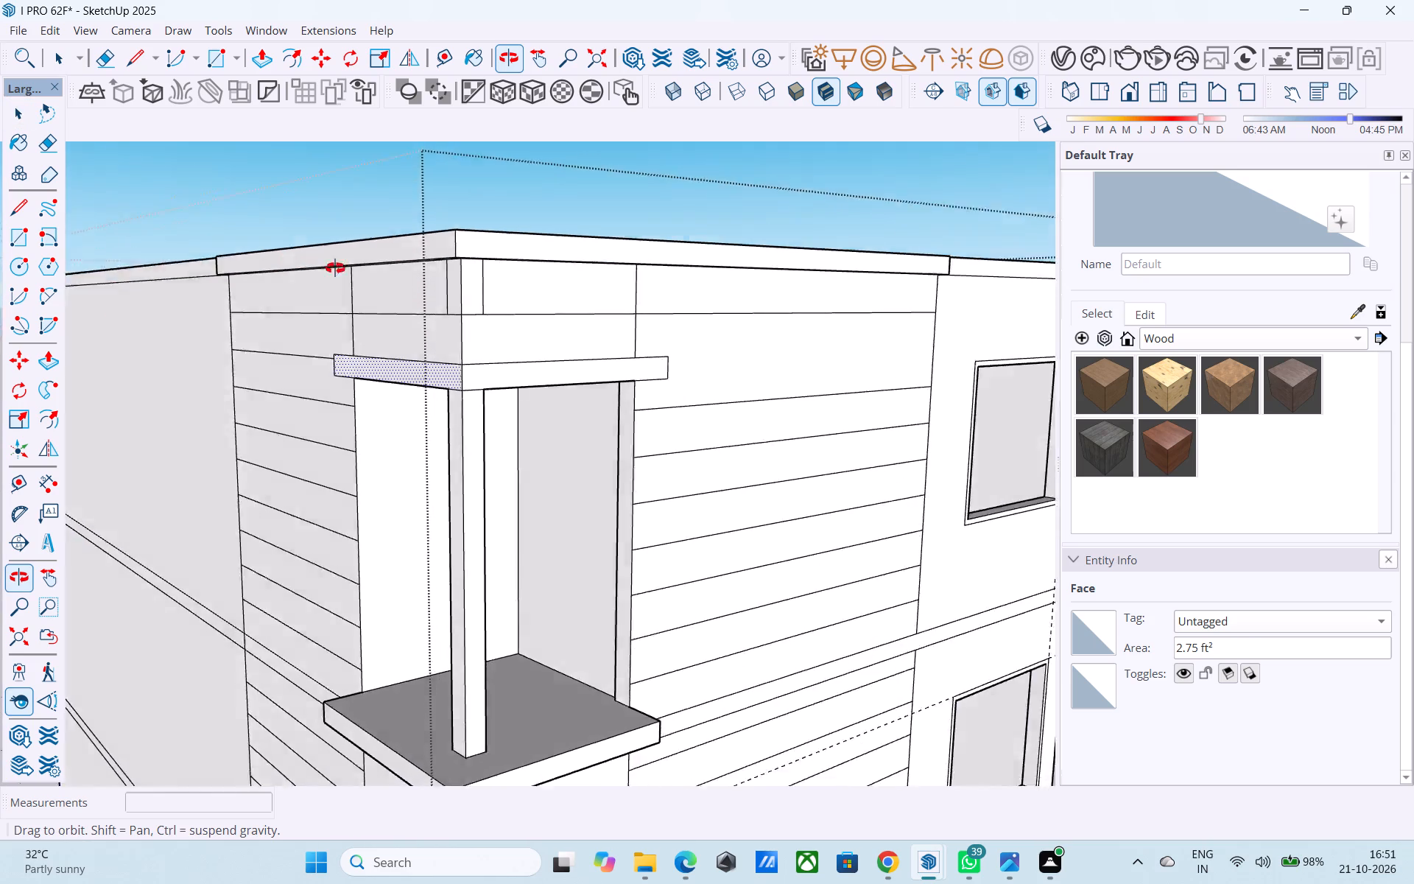
middle_click_drag(335, 268, 253, 279)
key("l")
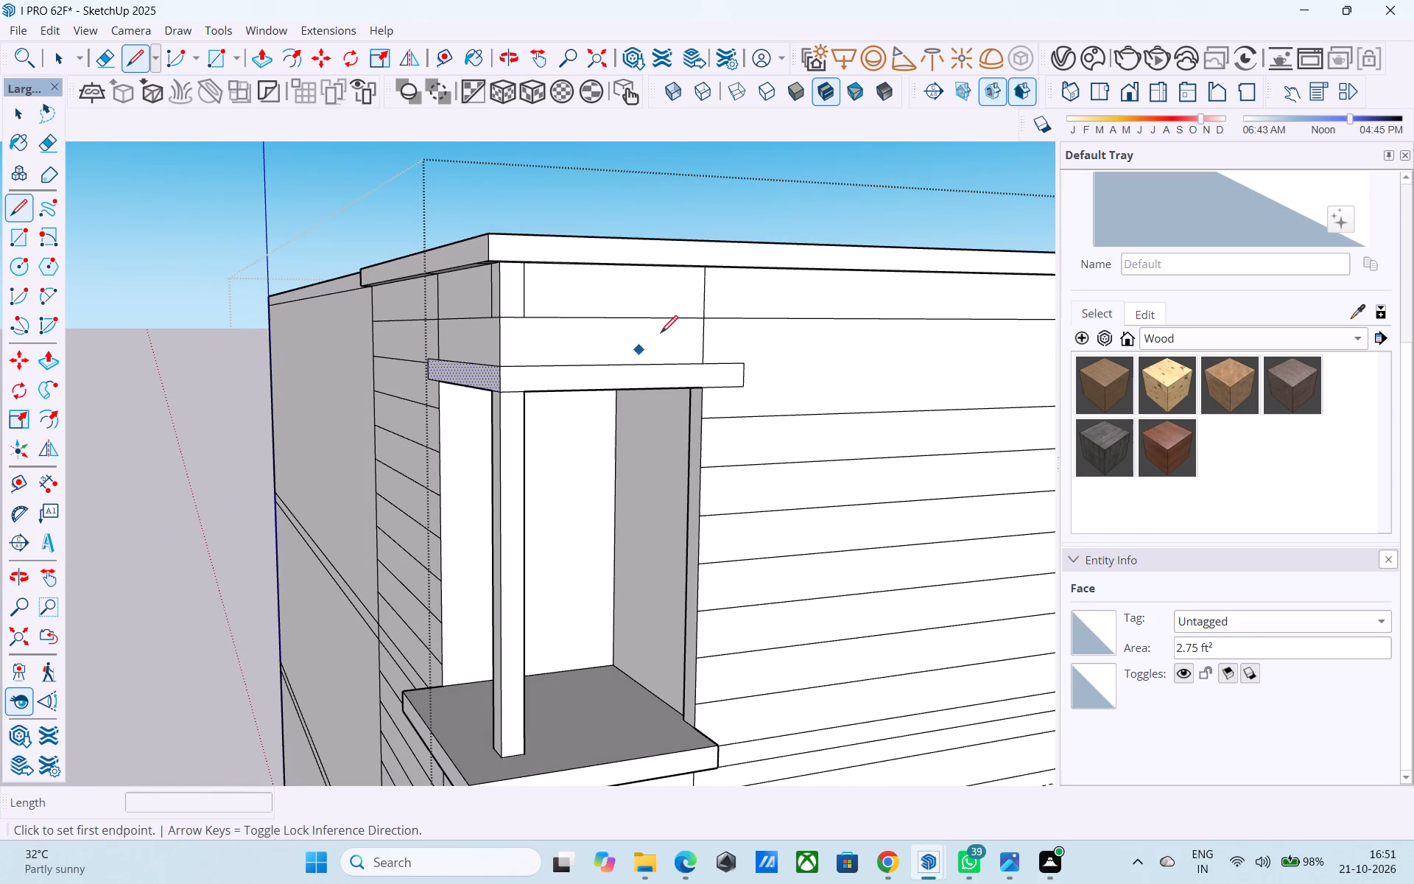
left_click(706, 315)
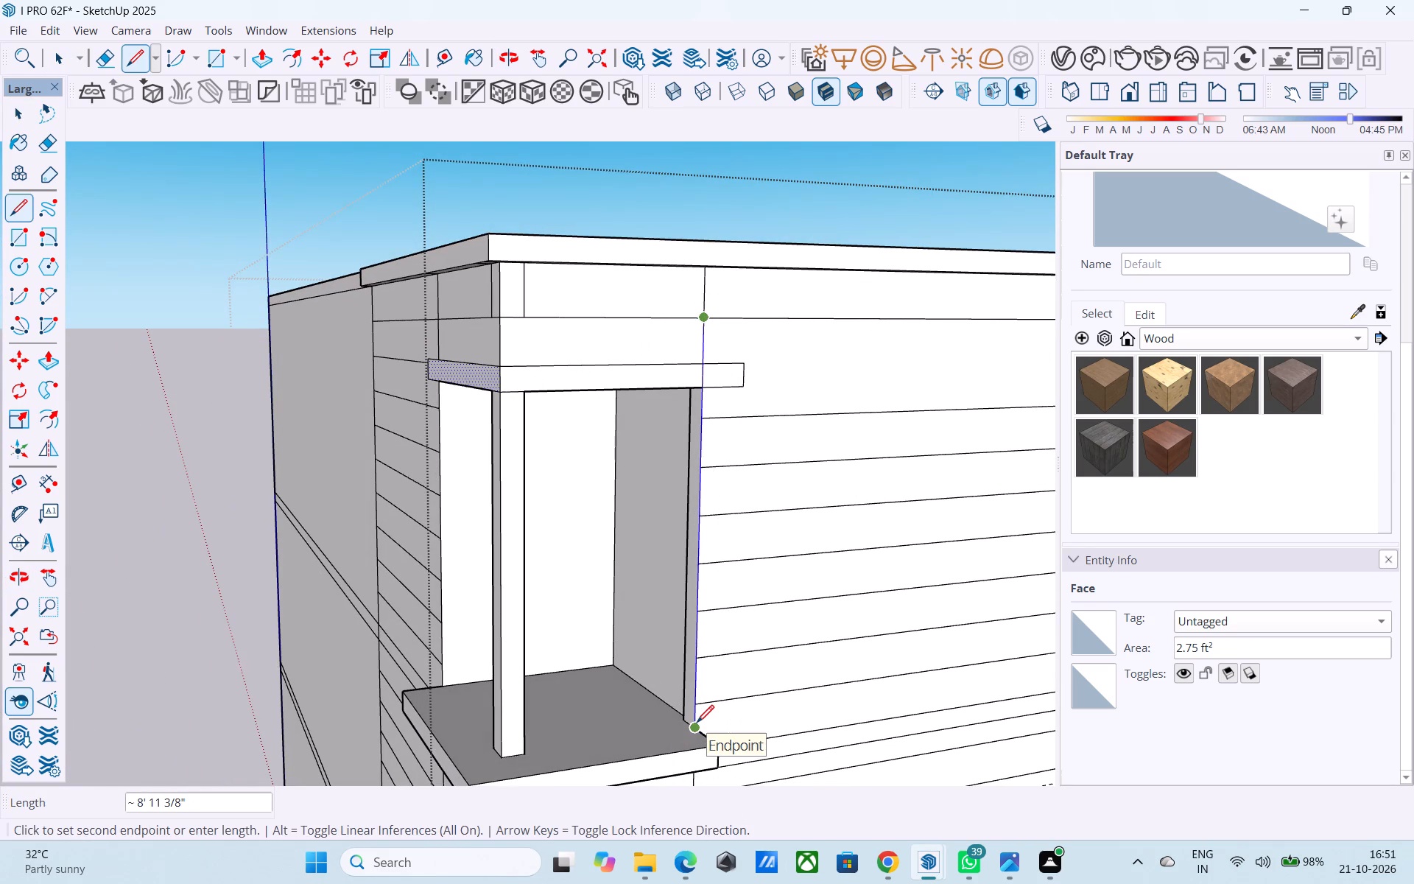
key("space")
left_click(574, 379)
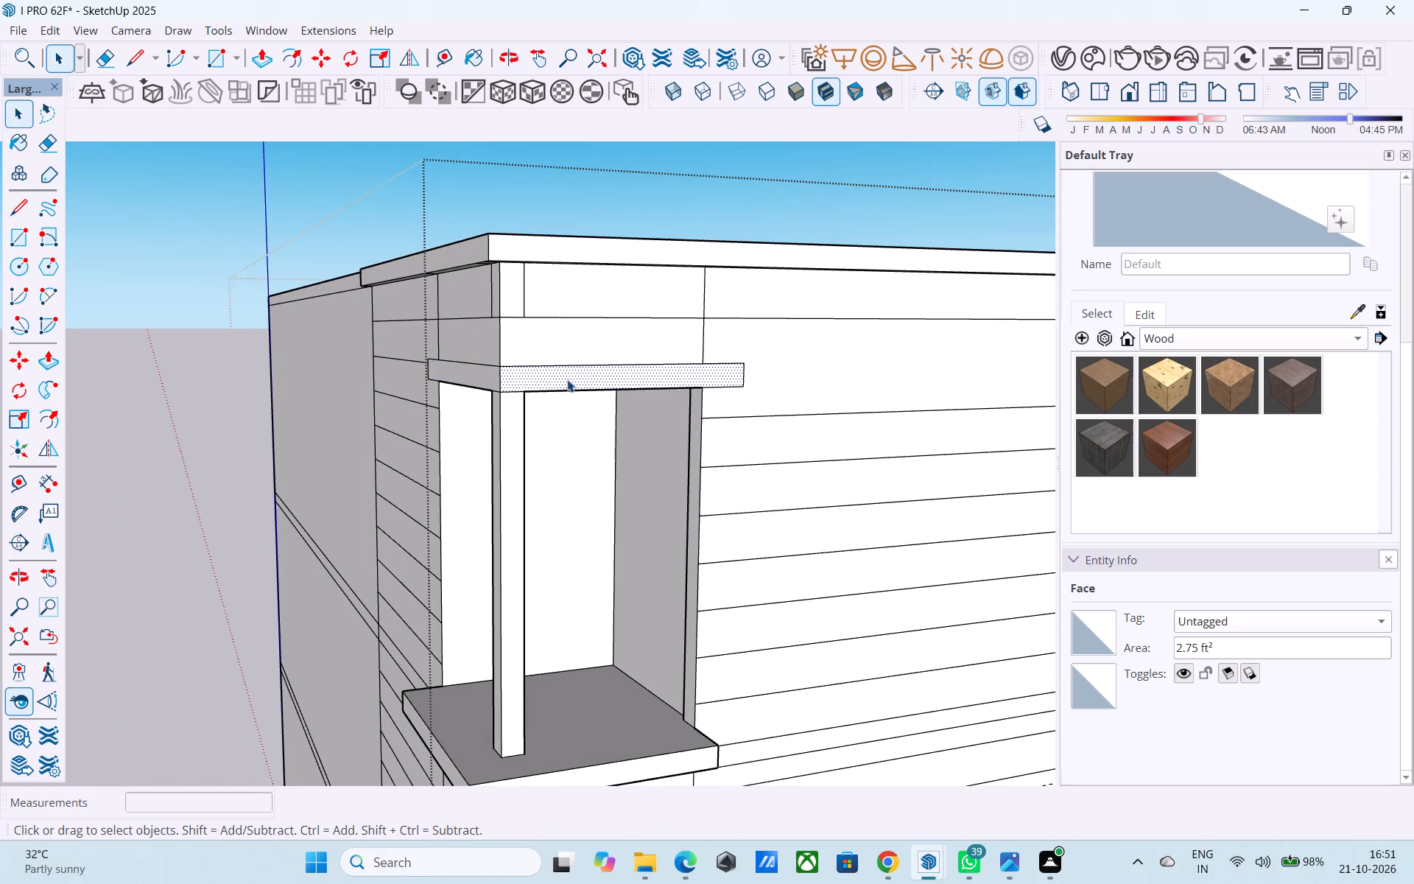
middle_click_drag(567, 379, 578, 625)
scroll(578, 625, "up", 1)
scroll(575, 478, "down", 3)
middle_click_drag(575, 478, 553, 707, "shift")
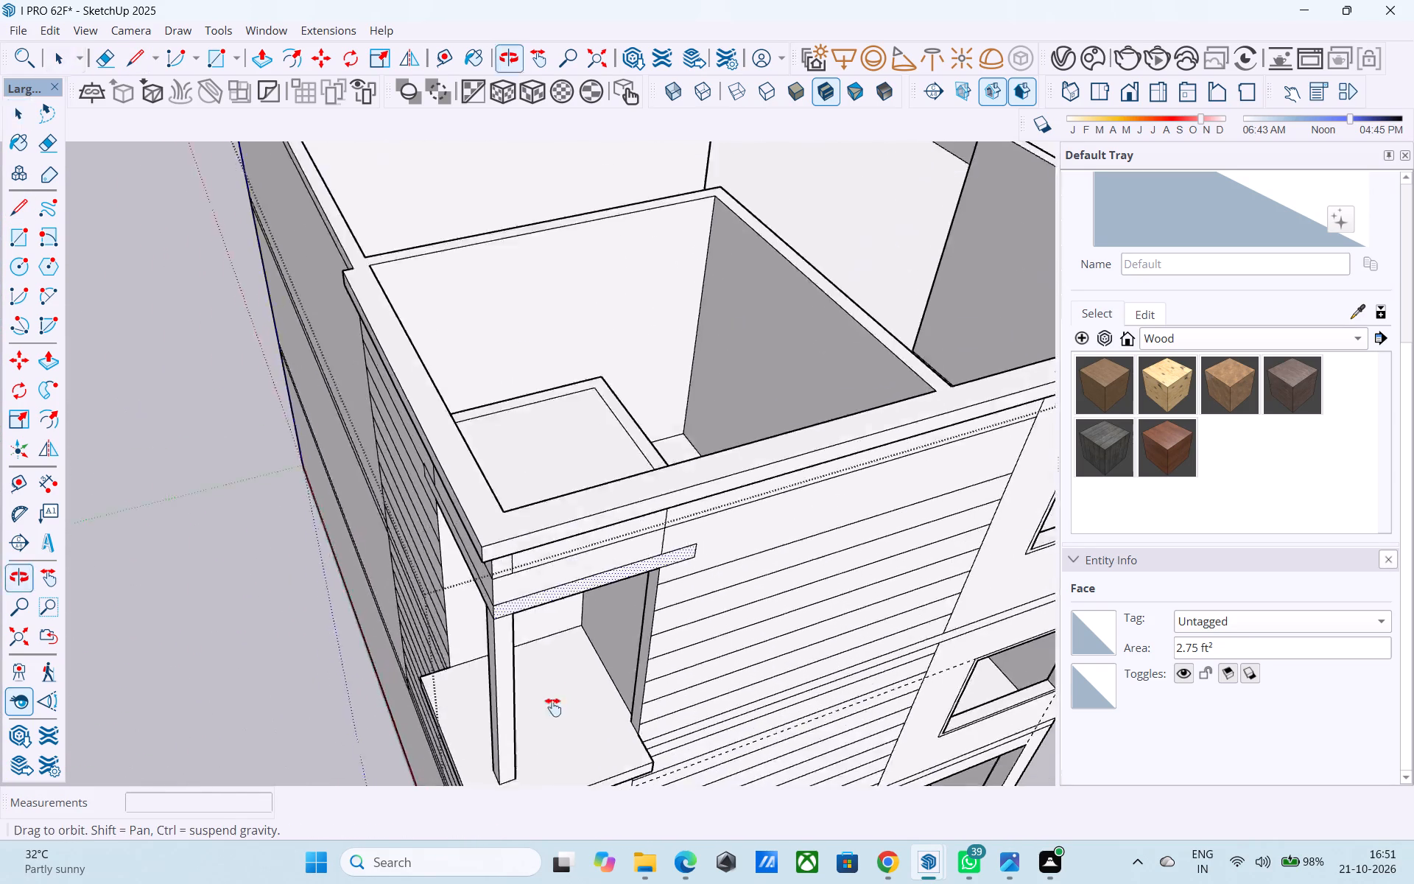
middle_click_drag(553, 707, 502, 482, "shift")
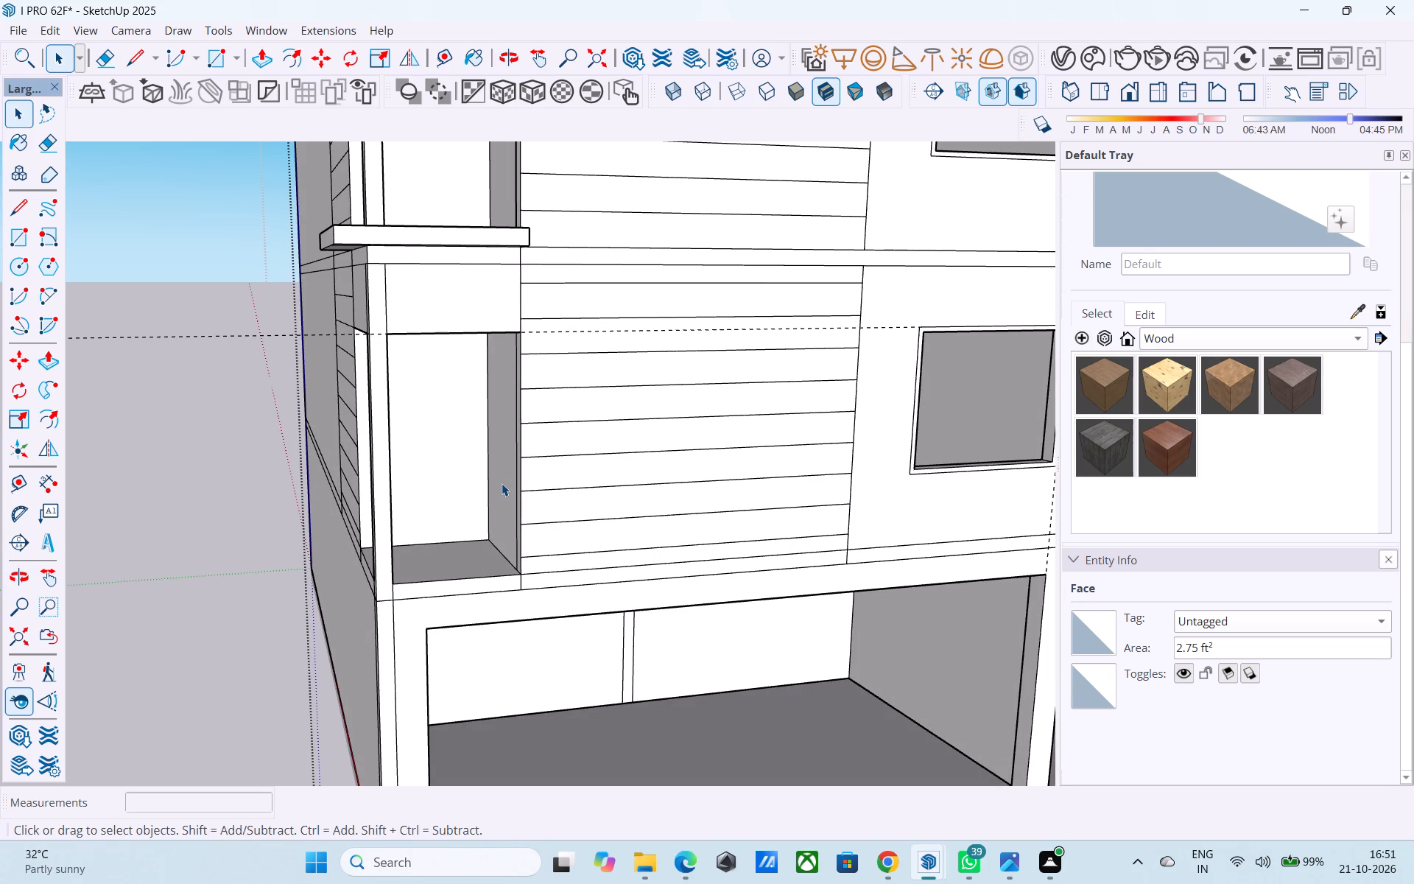
Place a vertical guide on the recessed wing's blank wall, 10' from its inner corner with the windowed block.
scroll(443, 259, "down", 4)
scroll(264, 371, "down", 9)
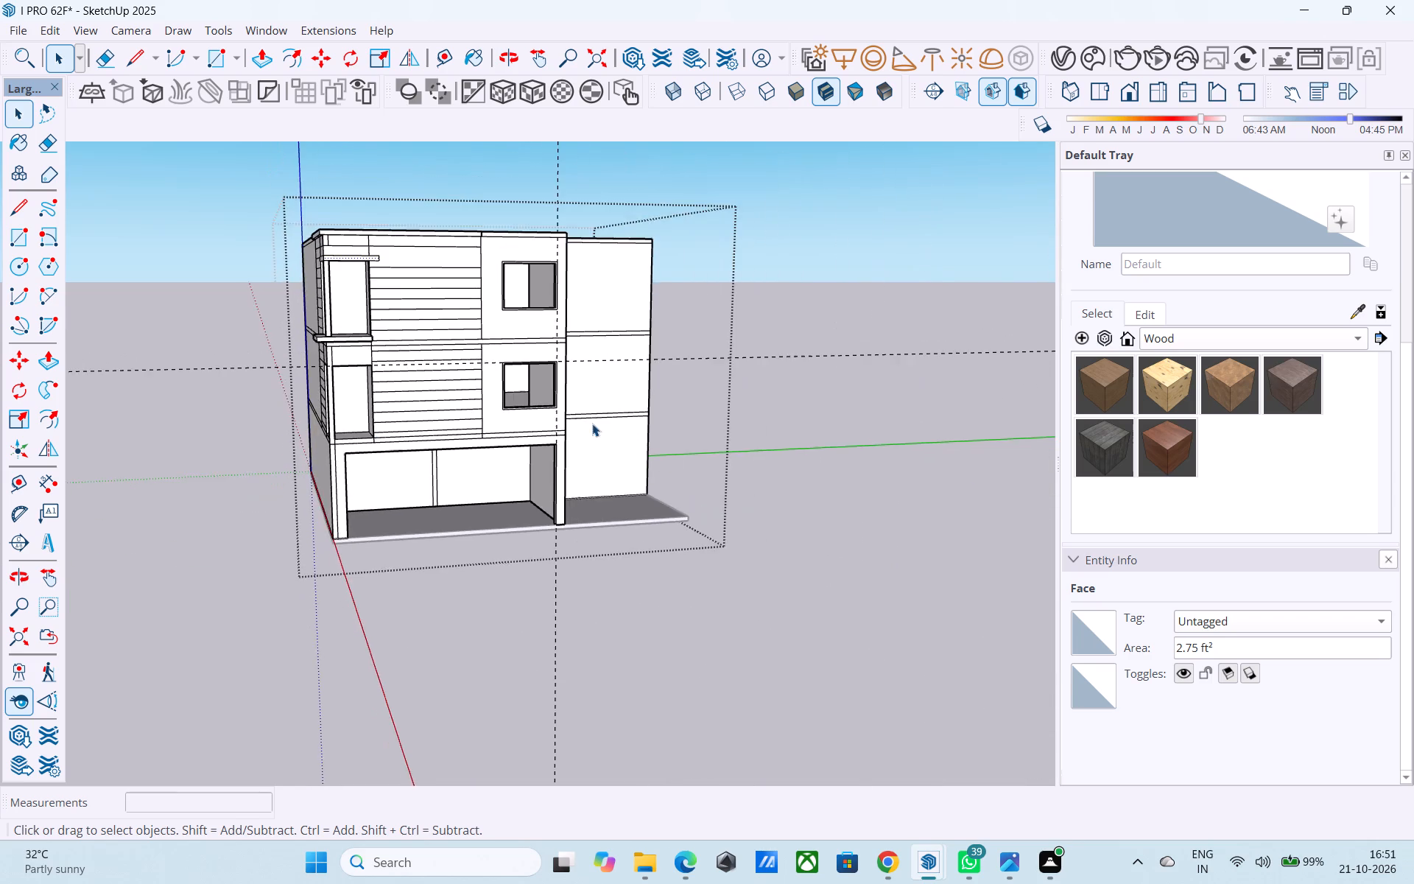
middle_click_drag(680, 432, 573, 463)
scroll(559, 255, "up", 7)
middle_click_drag(558, 293, 541, 298)
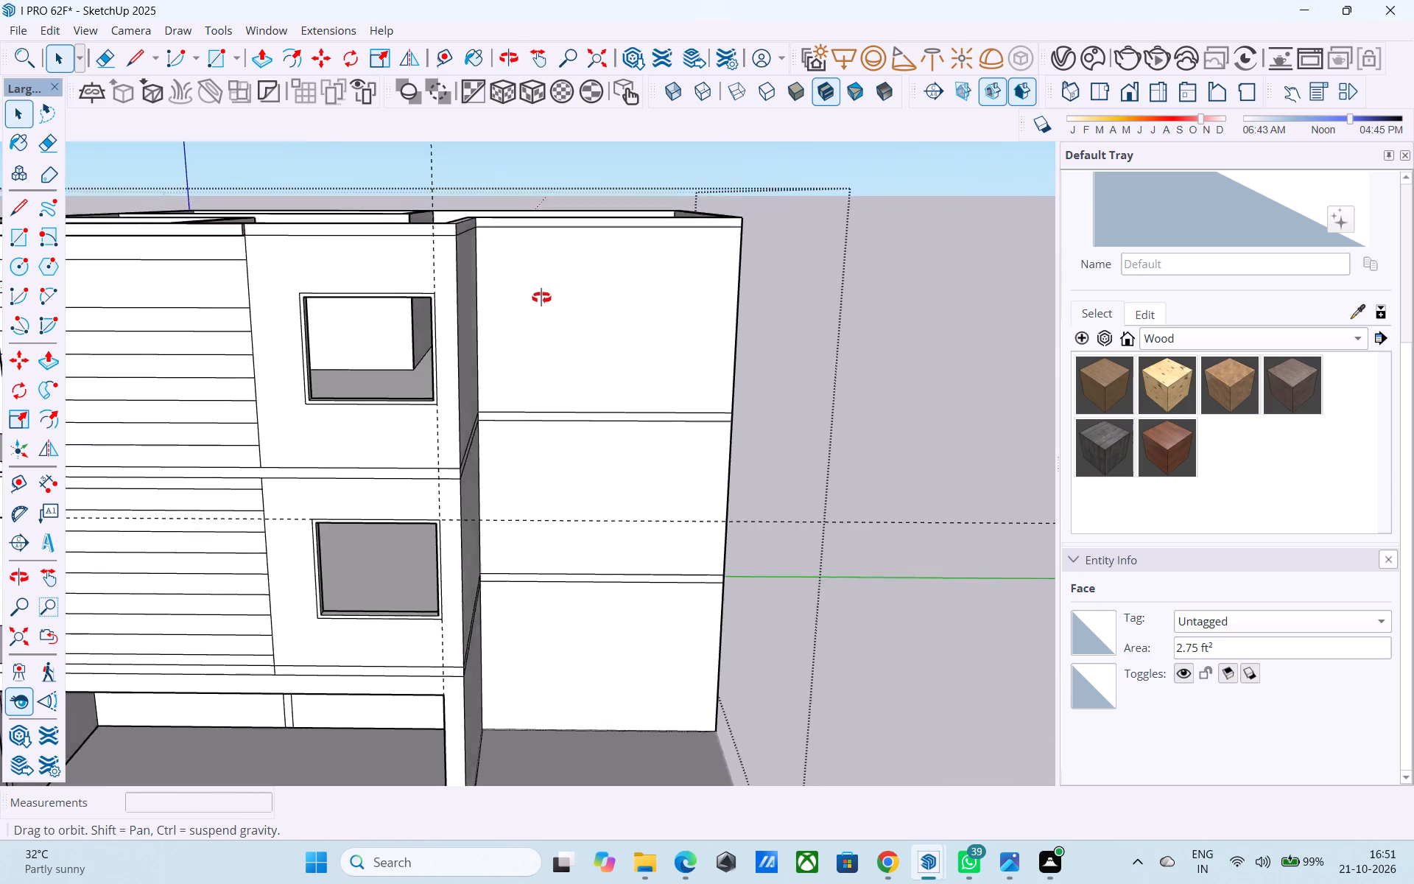
middle_click_drag(541, 298, 505, 343)
scroll(441, 392, "up", 1)
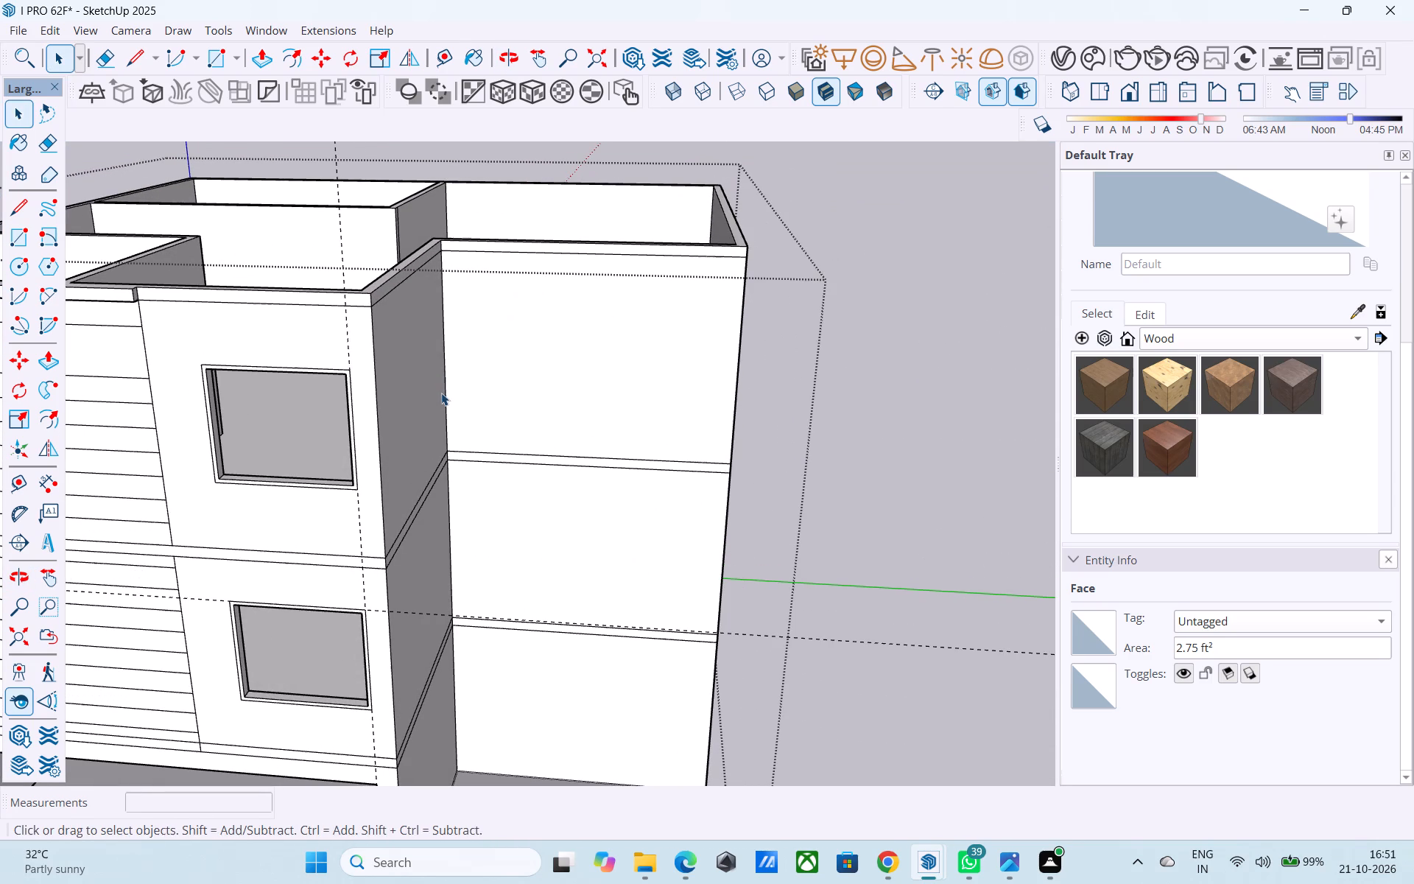
key("t")
left_click(445, 394)
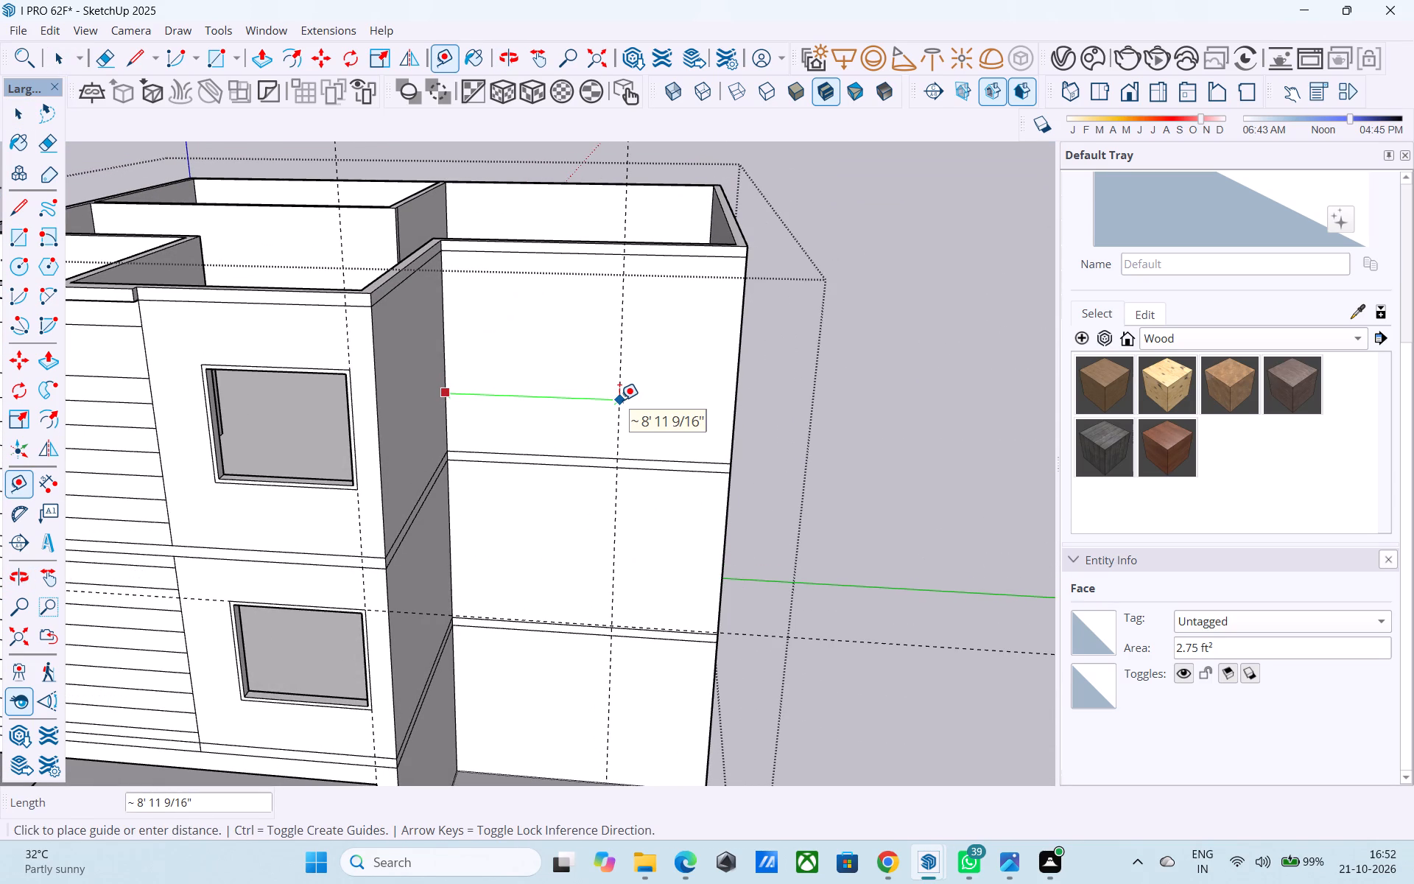
type("10'")
key("Return")
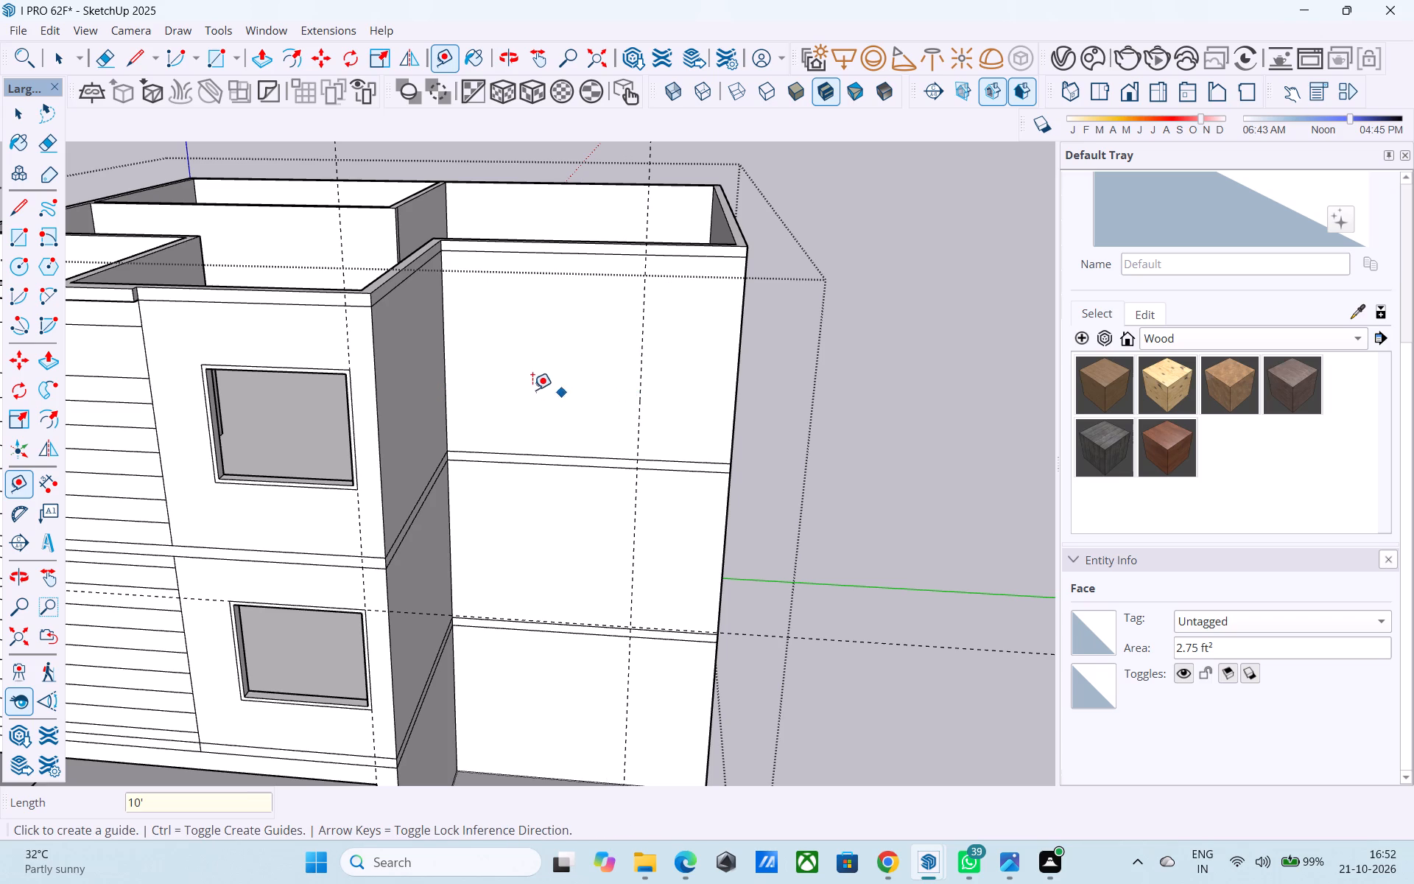
middle_click_drag(532, 388, 490, 485)
scroll(517, 471, "up", 1)
key("space")
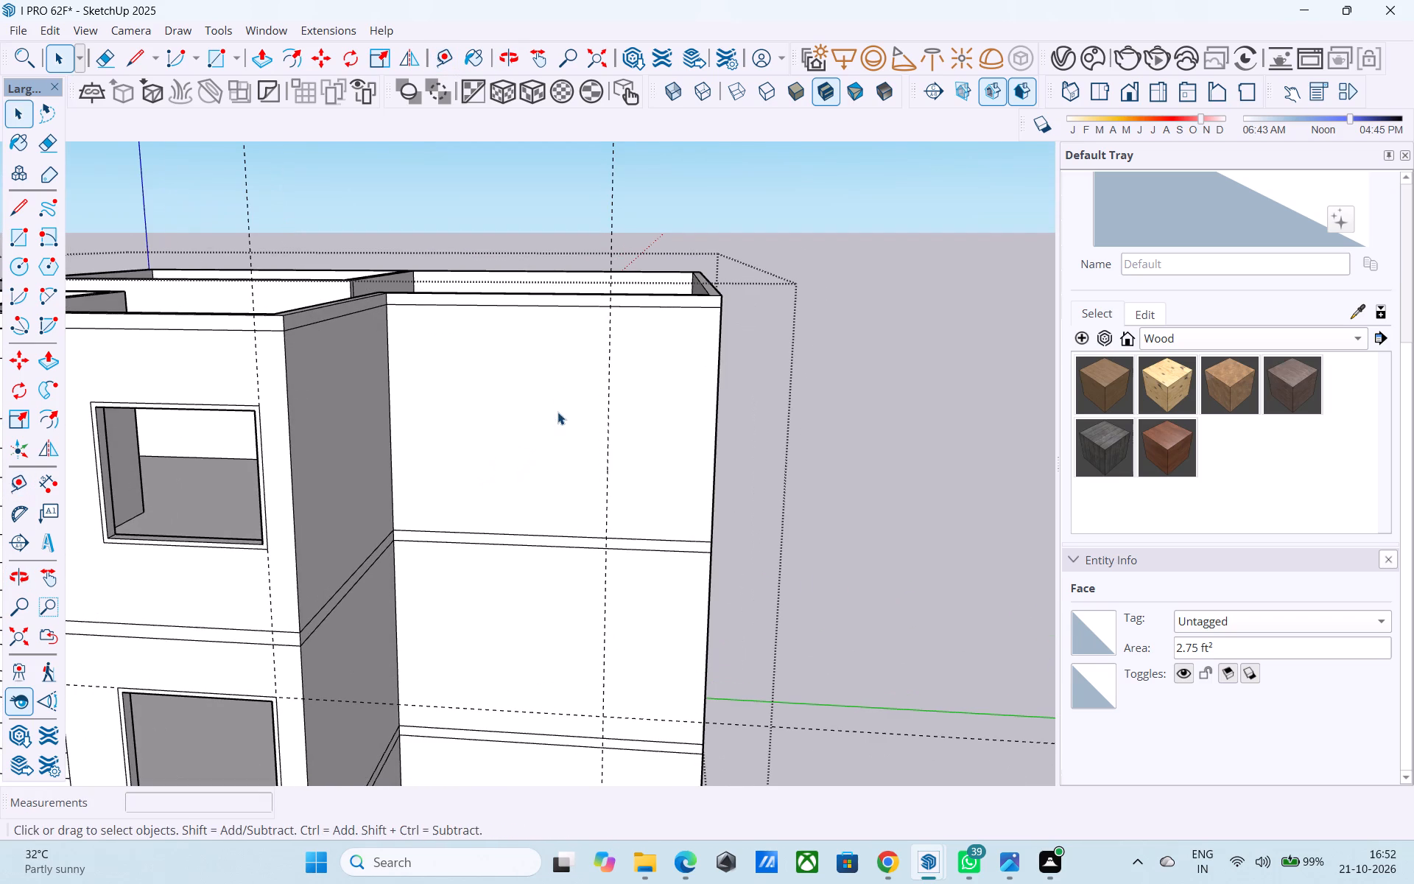
Draw a vertical line along the guide from the roof band down to the upper floor band on the recessed wall.
key("l")
scroll(597, 323, "up", 2)
left_click(610, 304)
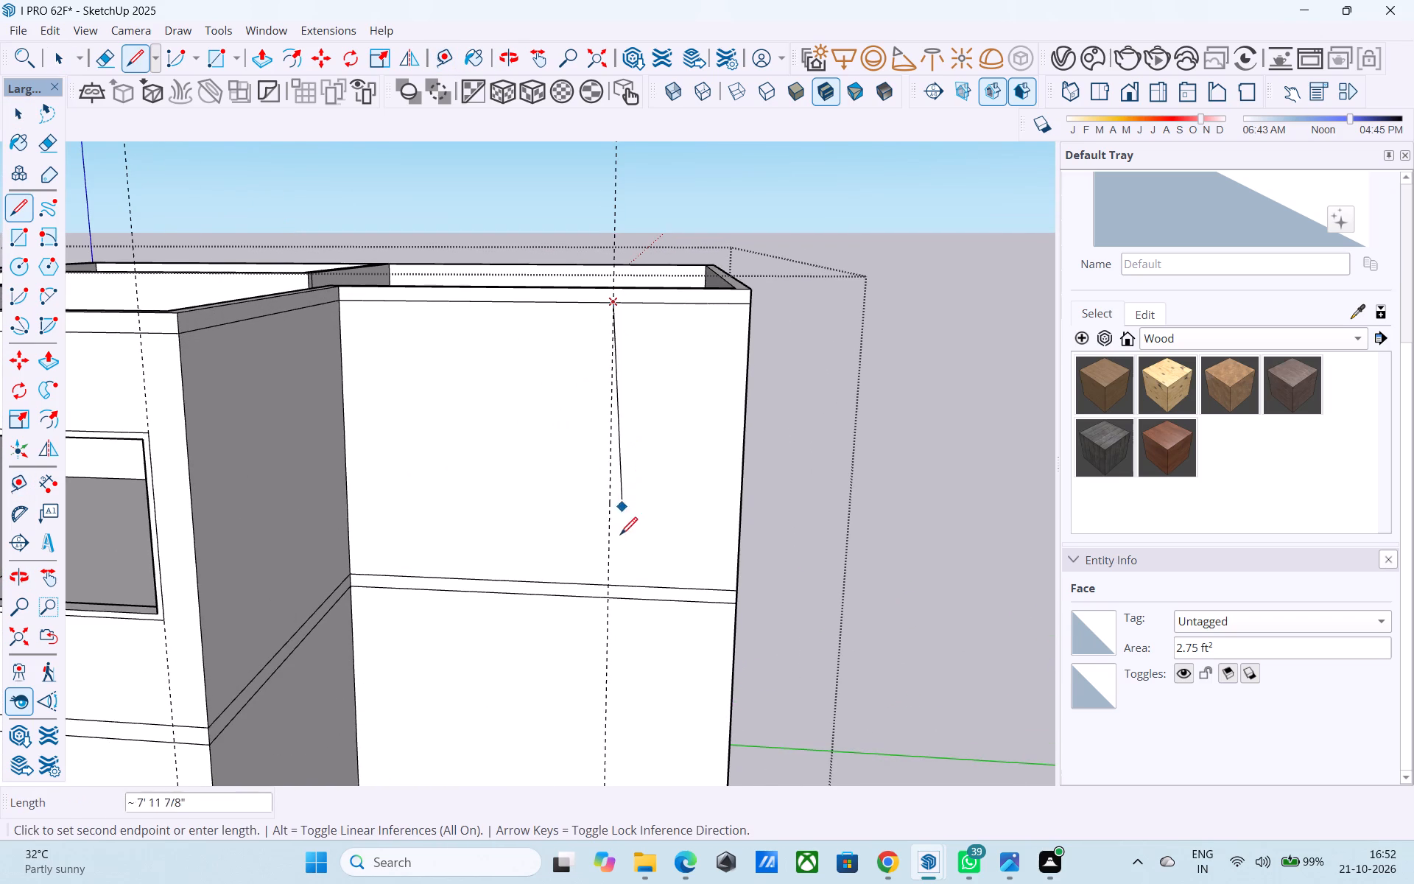
left_click(607, 591)
Erase the vertical guide on the recessed wall.
scroll(608, 589, "up", 7)
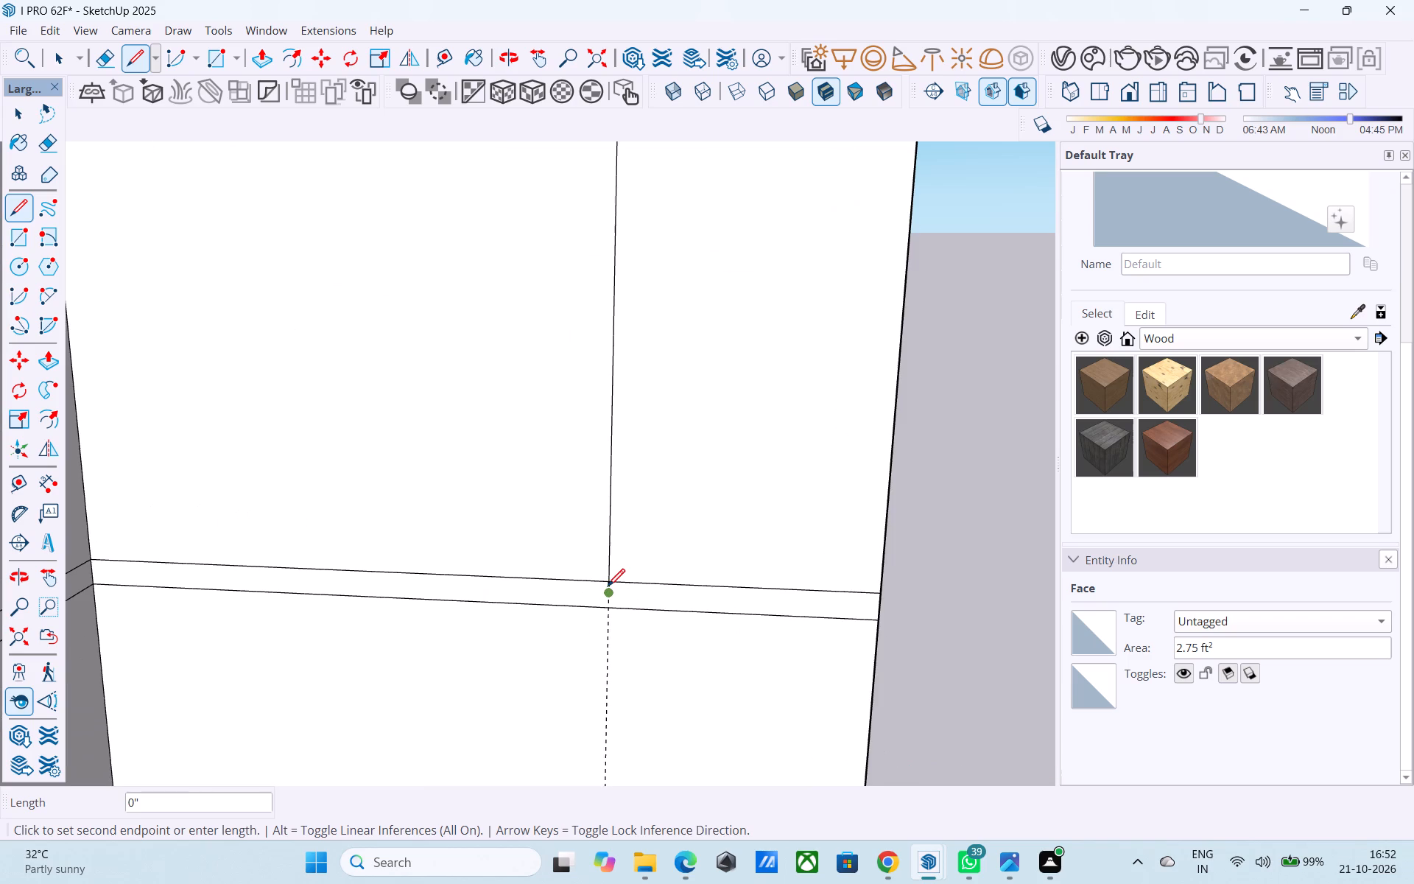
key("e")
left_click_drag(616, 592, 607, 594)
key("space")
Extend the vertical line on the recessed wall from the upper floor band down to the lower floor band.
scroll(602, 539, "down", 10)
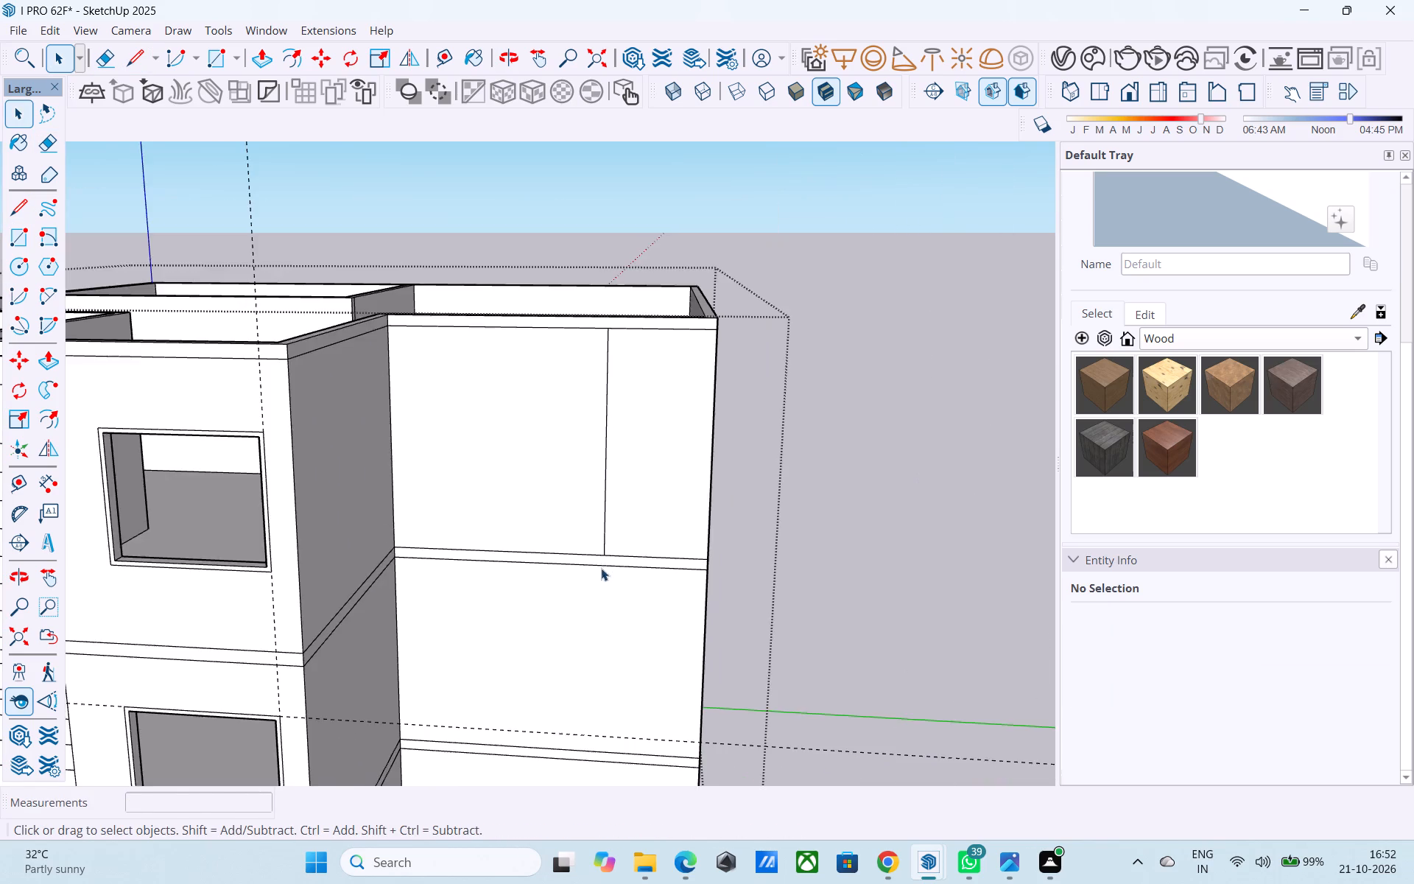
scroll(587, 592, "down", 4)
middle_click_drag(581, 589, 577, 558)
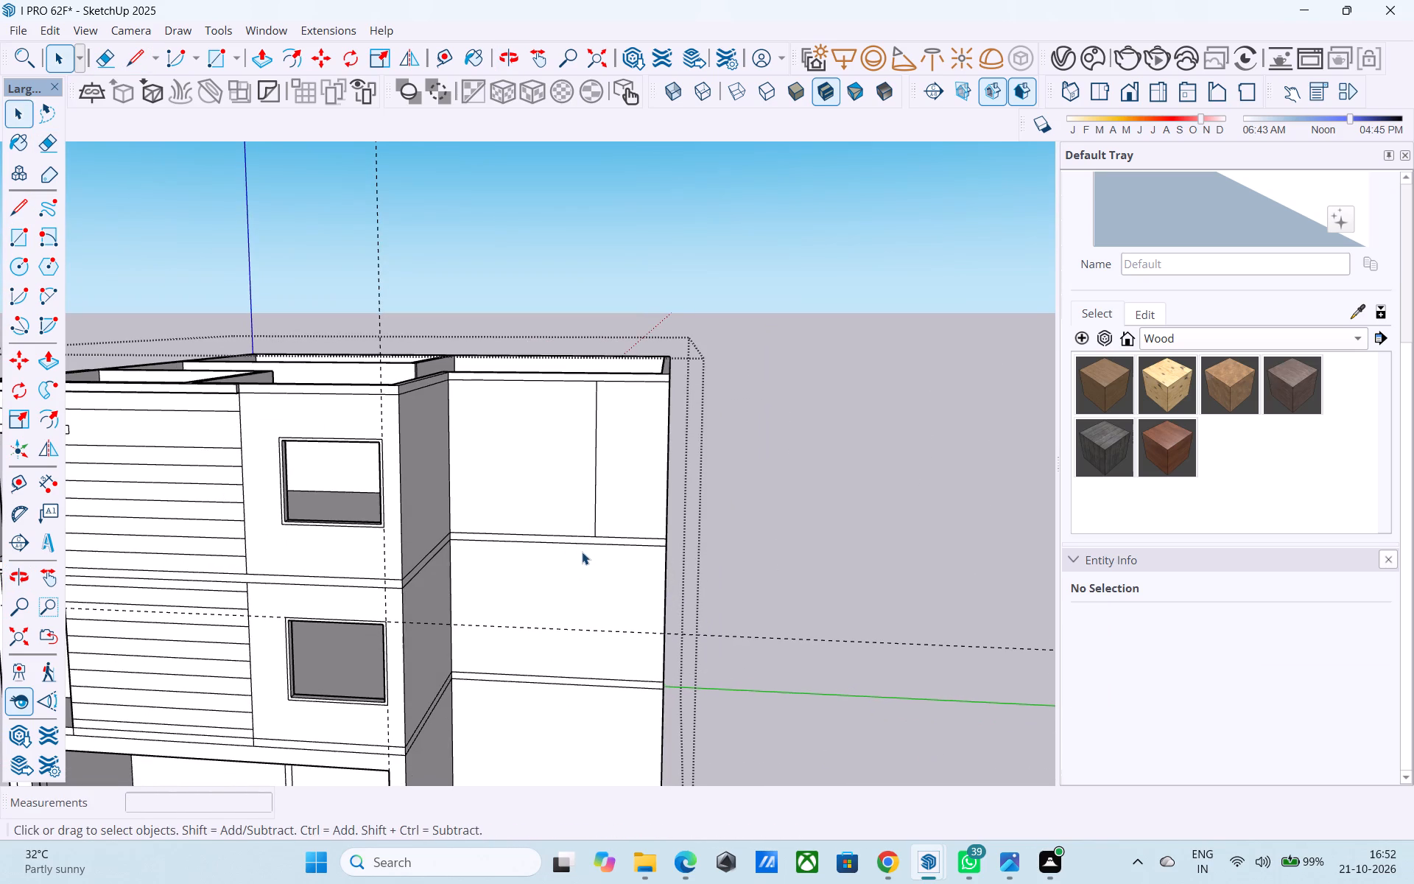
key("l")
scroll(582, 552, "up", 7)
left_click(606, 527)
scroll(603, 521, "down", 6)
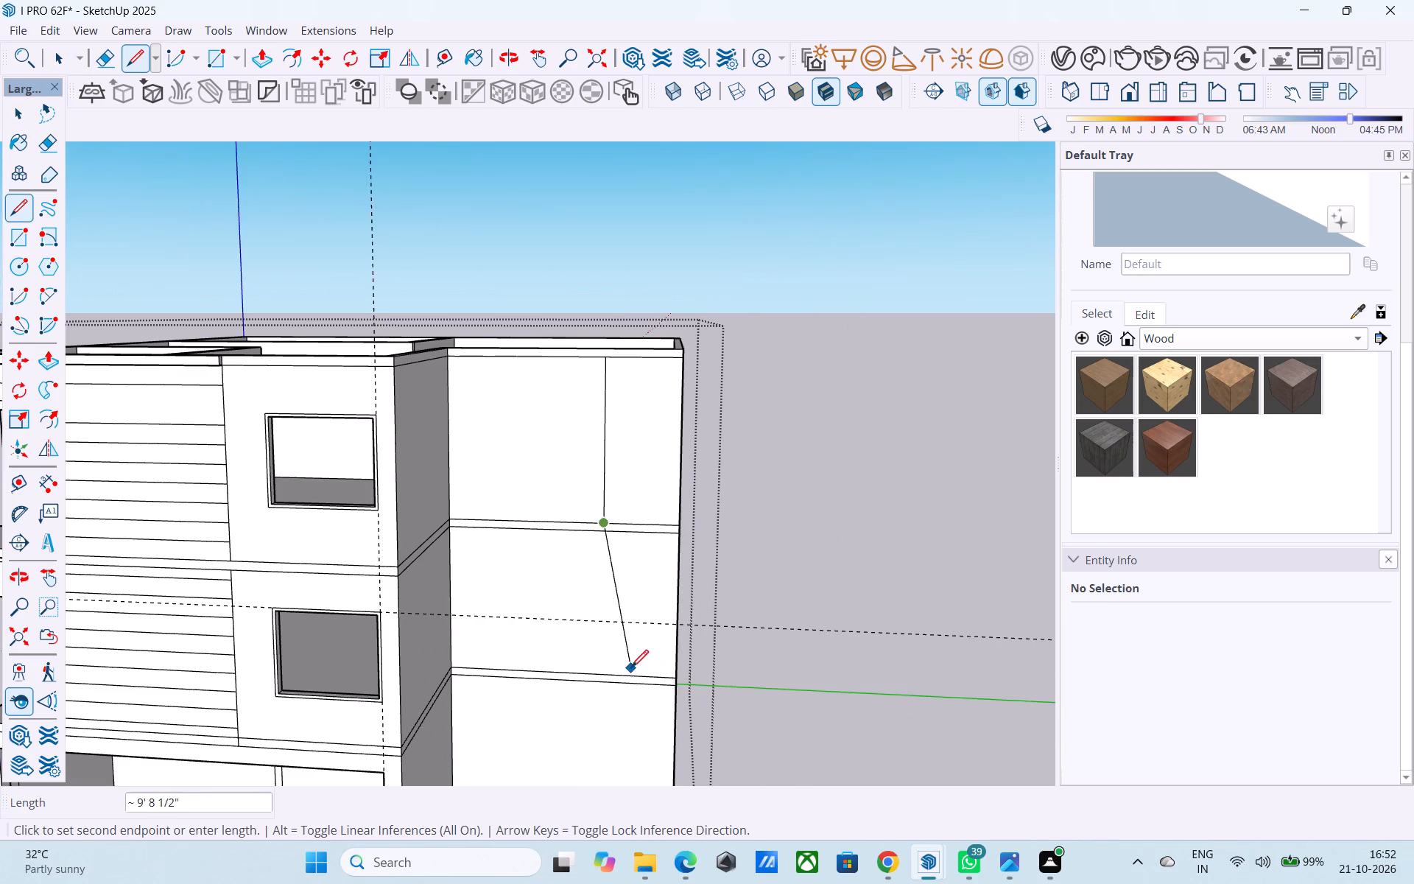
left_click(604, 676)
key("space")
middle_click_drag(569, 618, 558, 689)
scroll(628, 535, "up", 2)
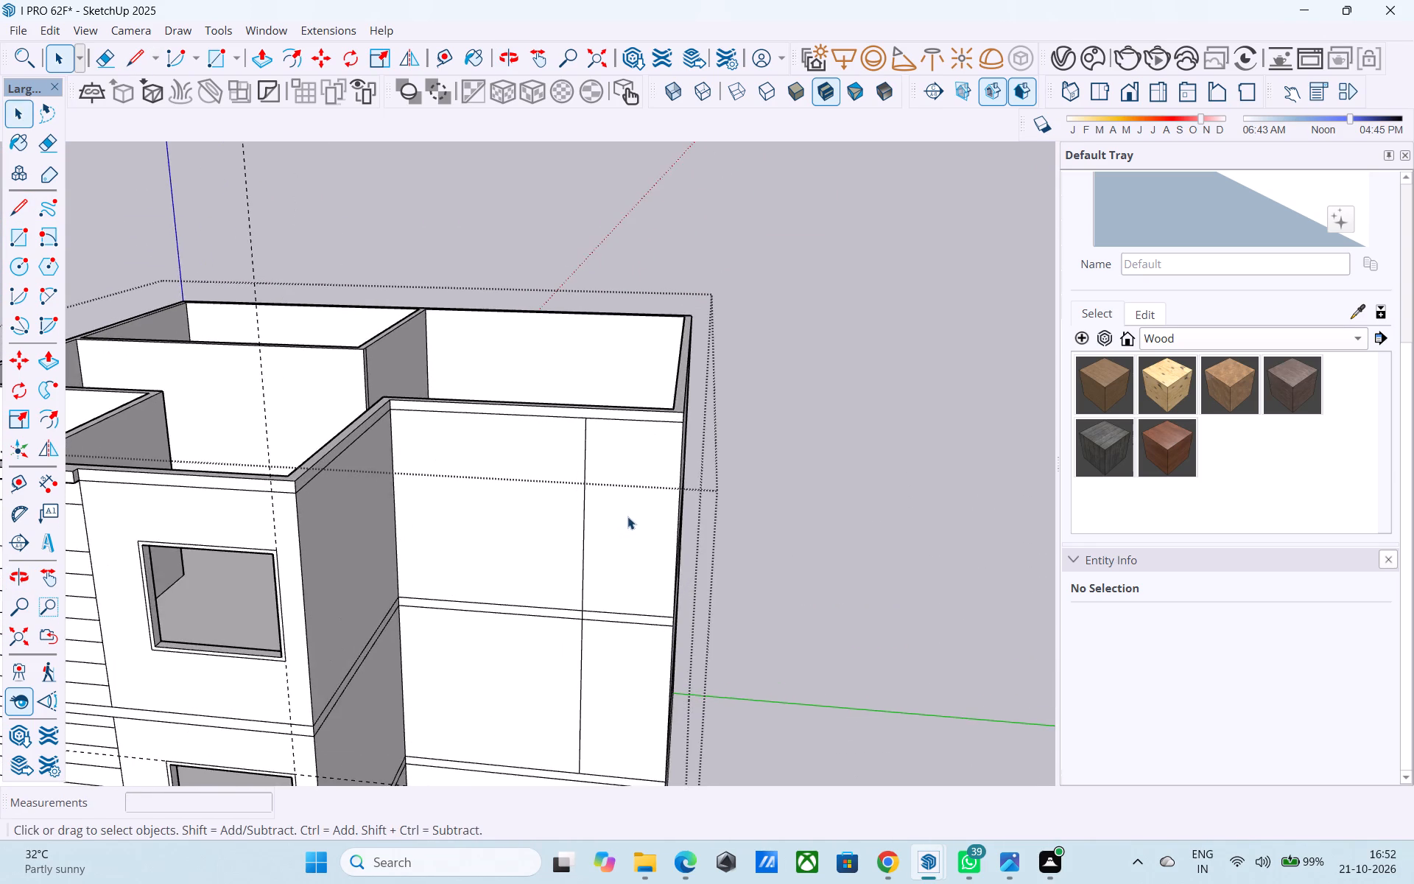
Copy the recessed wall's outer corner edge on the top floor 9" inward along the wall face.
scroll(630, 527, "down", 3)
middle_click_drag(630, 565, 591, 596)
scroll(589, 598, "up", 3)
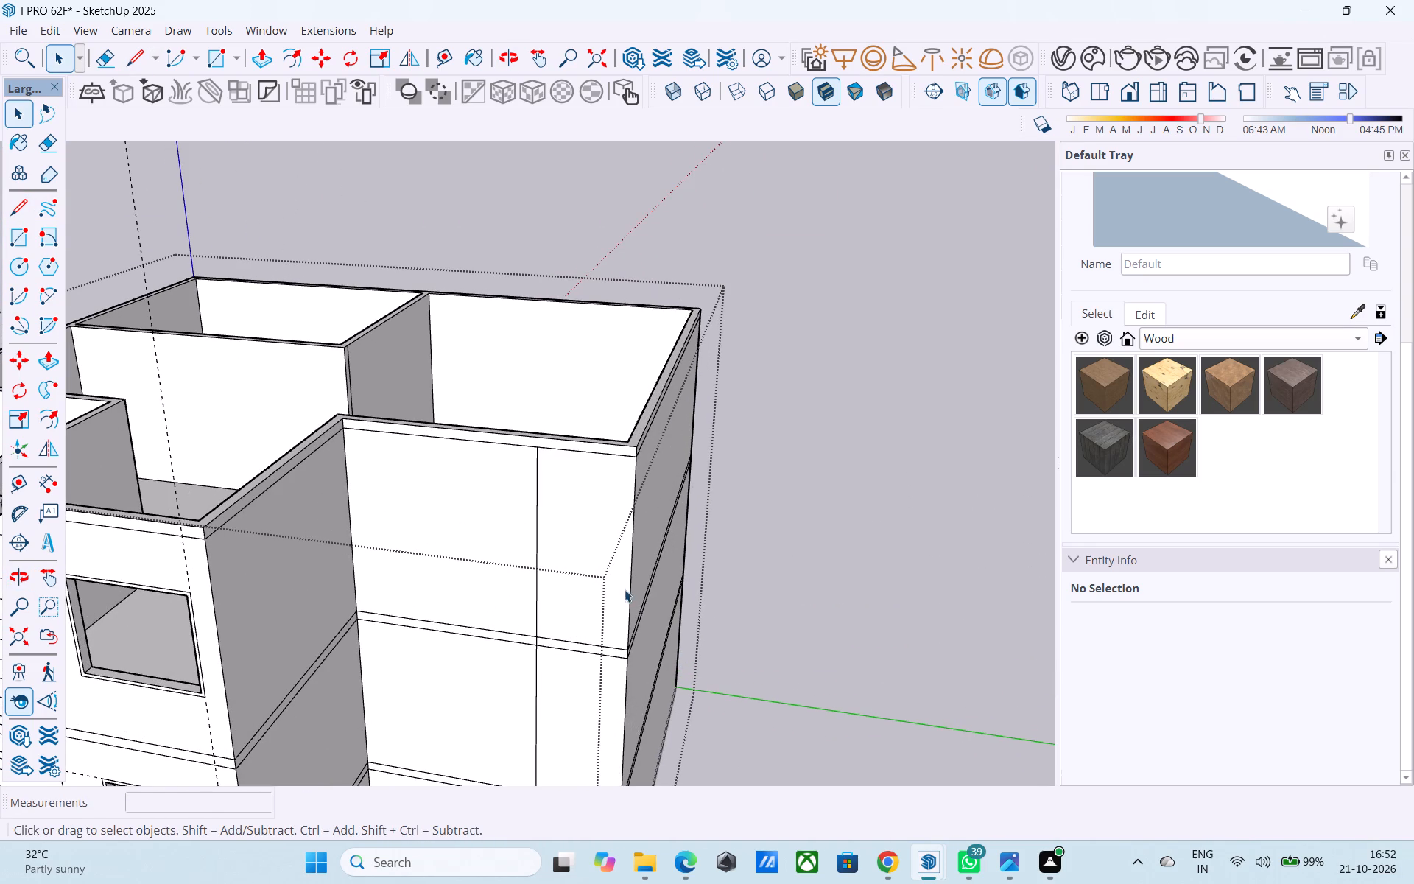
left_click(629, 598)
key("m")
scroll(644, 455, "up", 3)
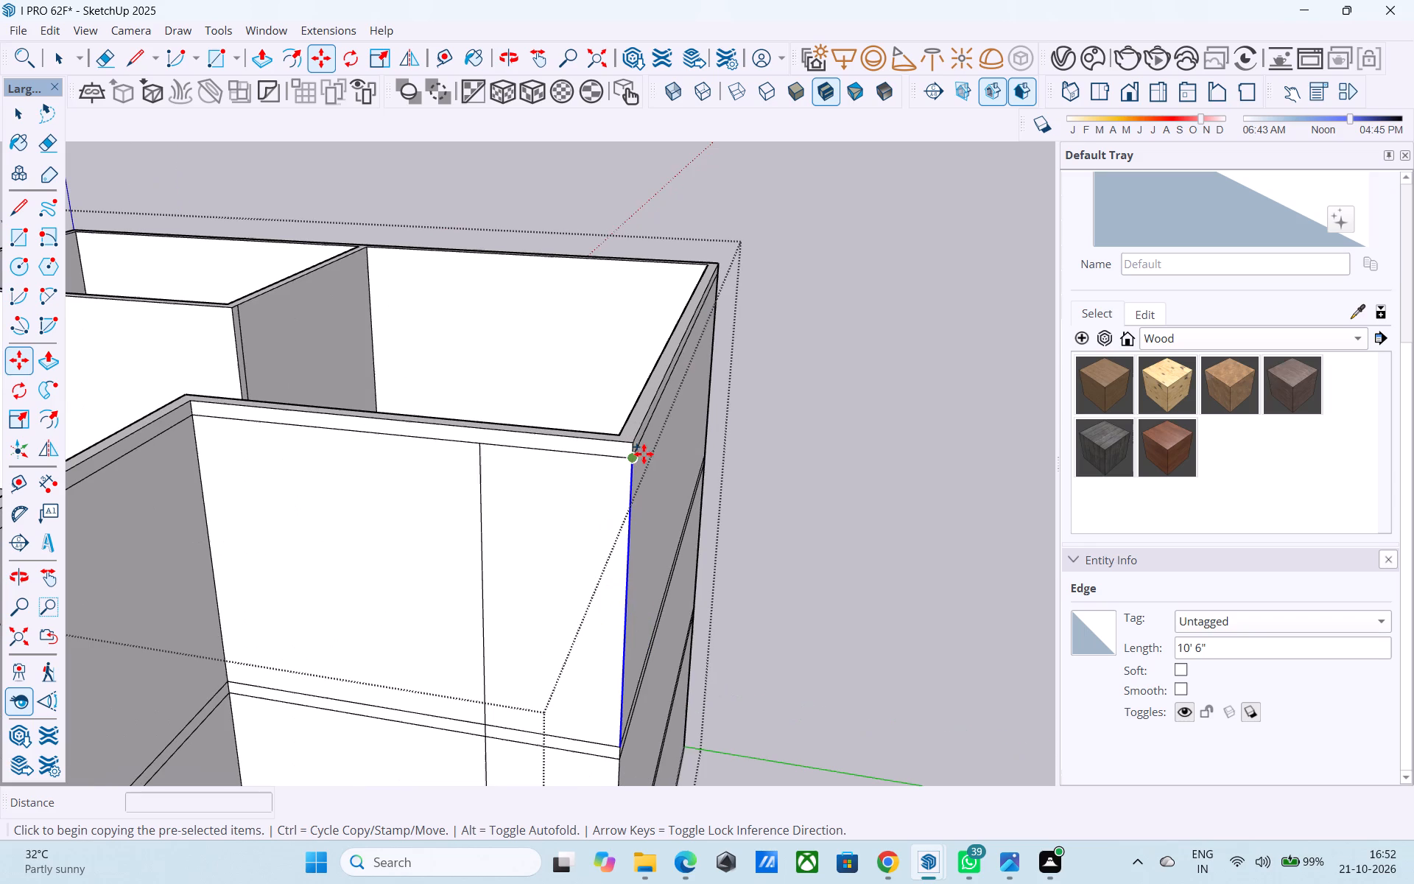
scroll(644, 454, "up", 1)
left_click(636, 460)
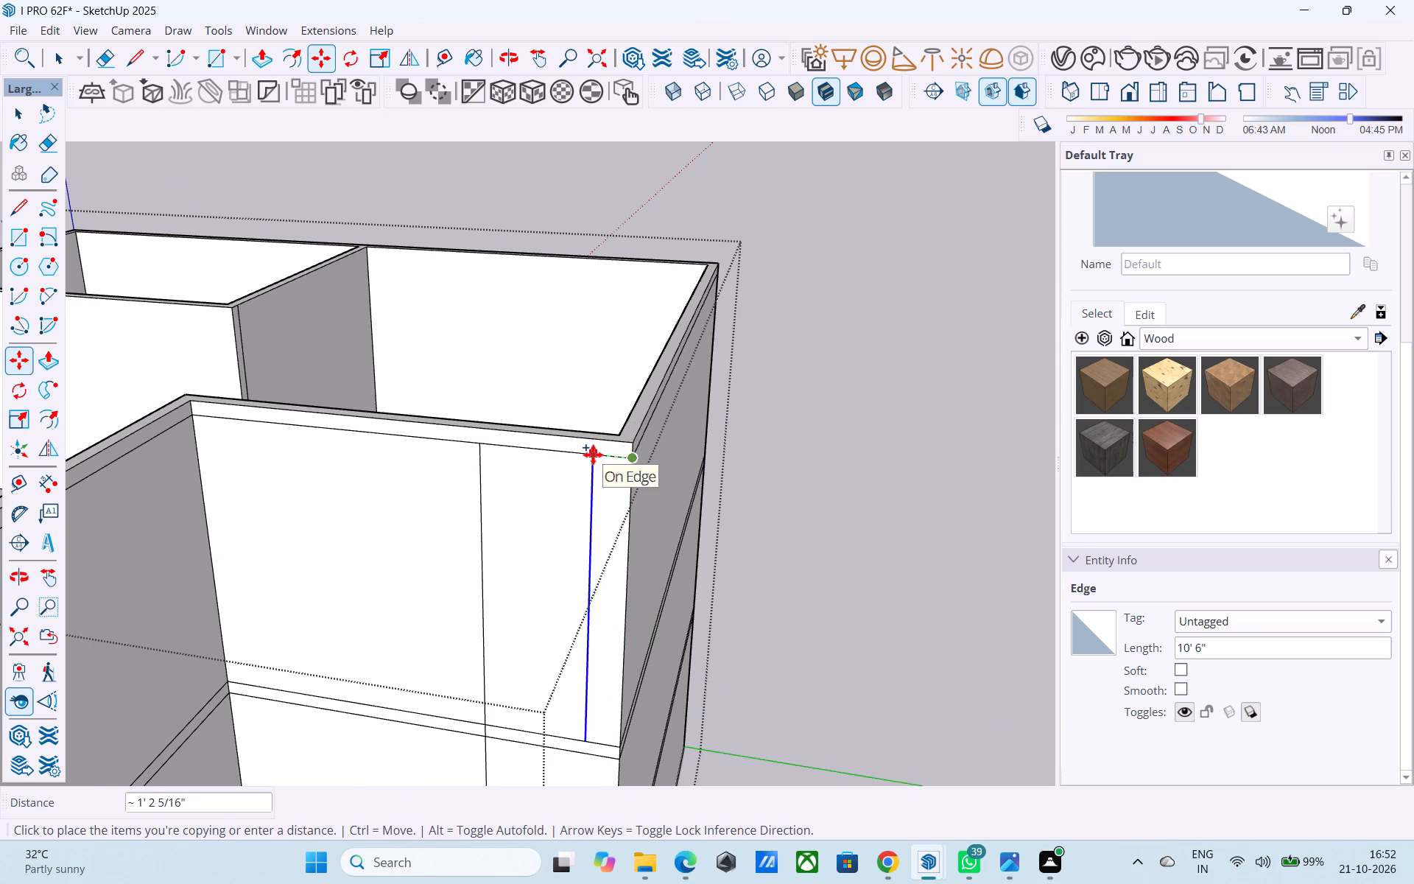
type("9\"")
key("Return")
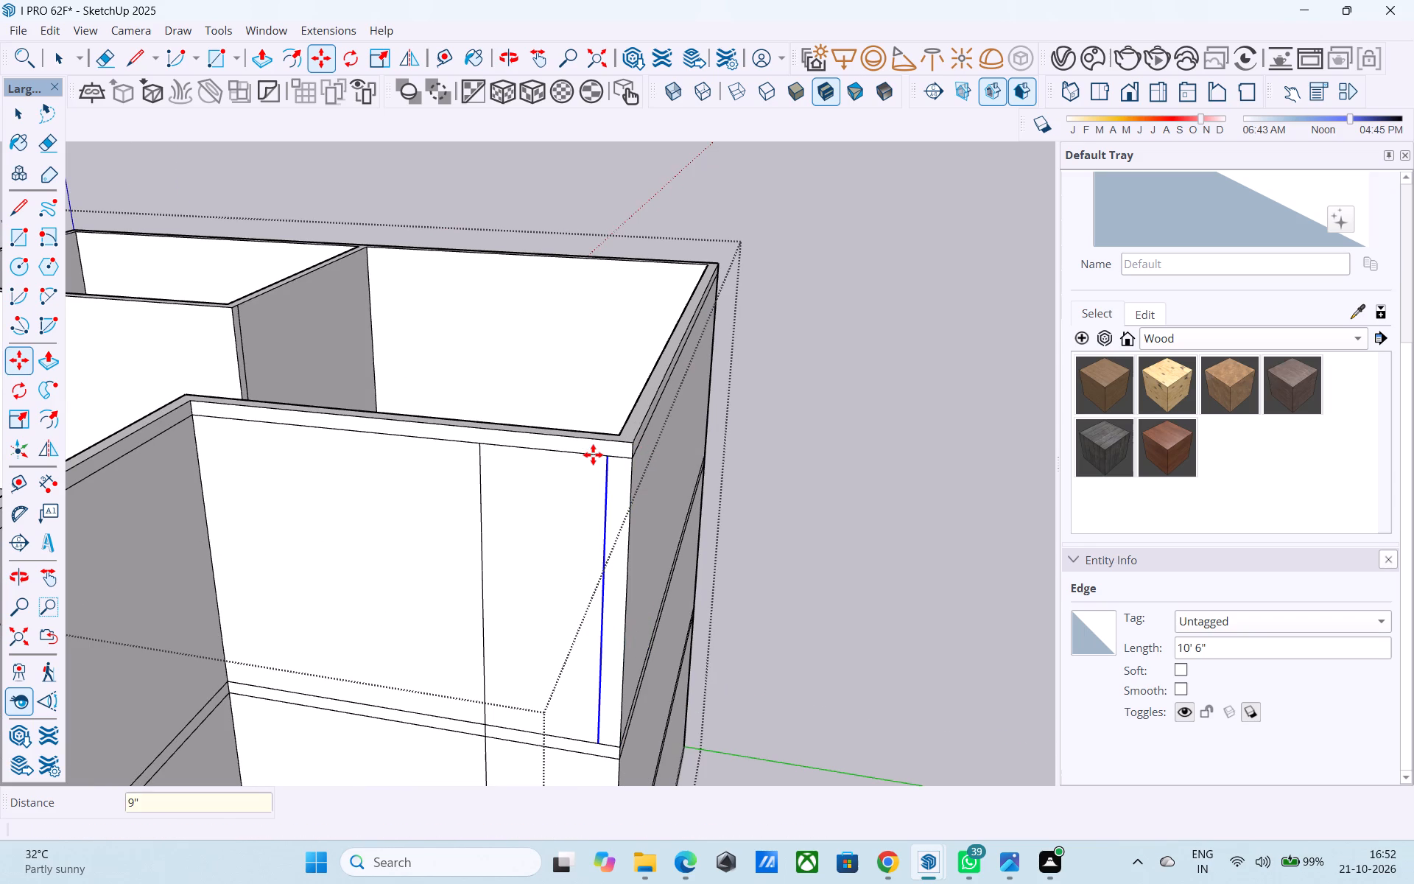
middle_click_drag(577, 468, 561, 463)
key("space")
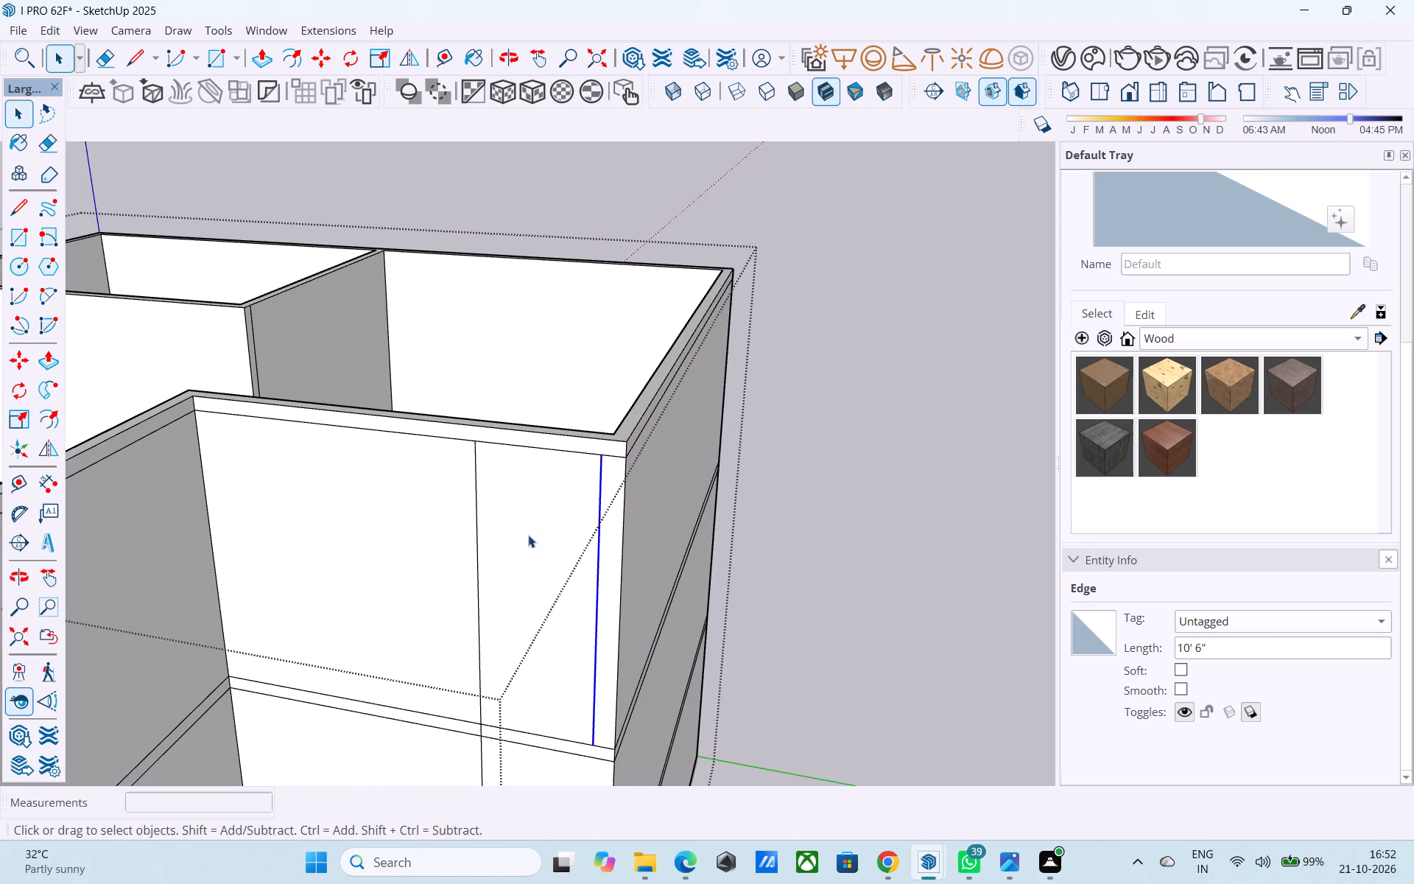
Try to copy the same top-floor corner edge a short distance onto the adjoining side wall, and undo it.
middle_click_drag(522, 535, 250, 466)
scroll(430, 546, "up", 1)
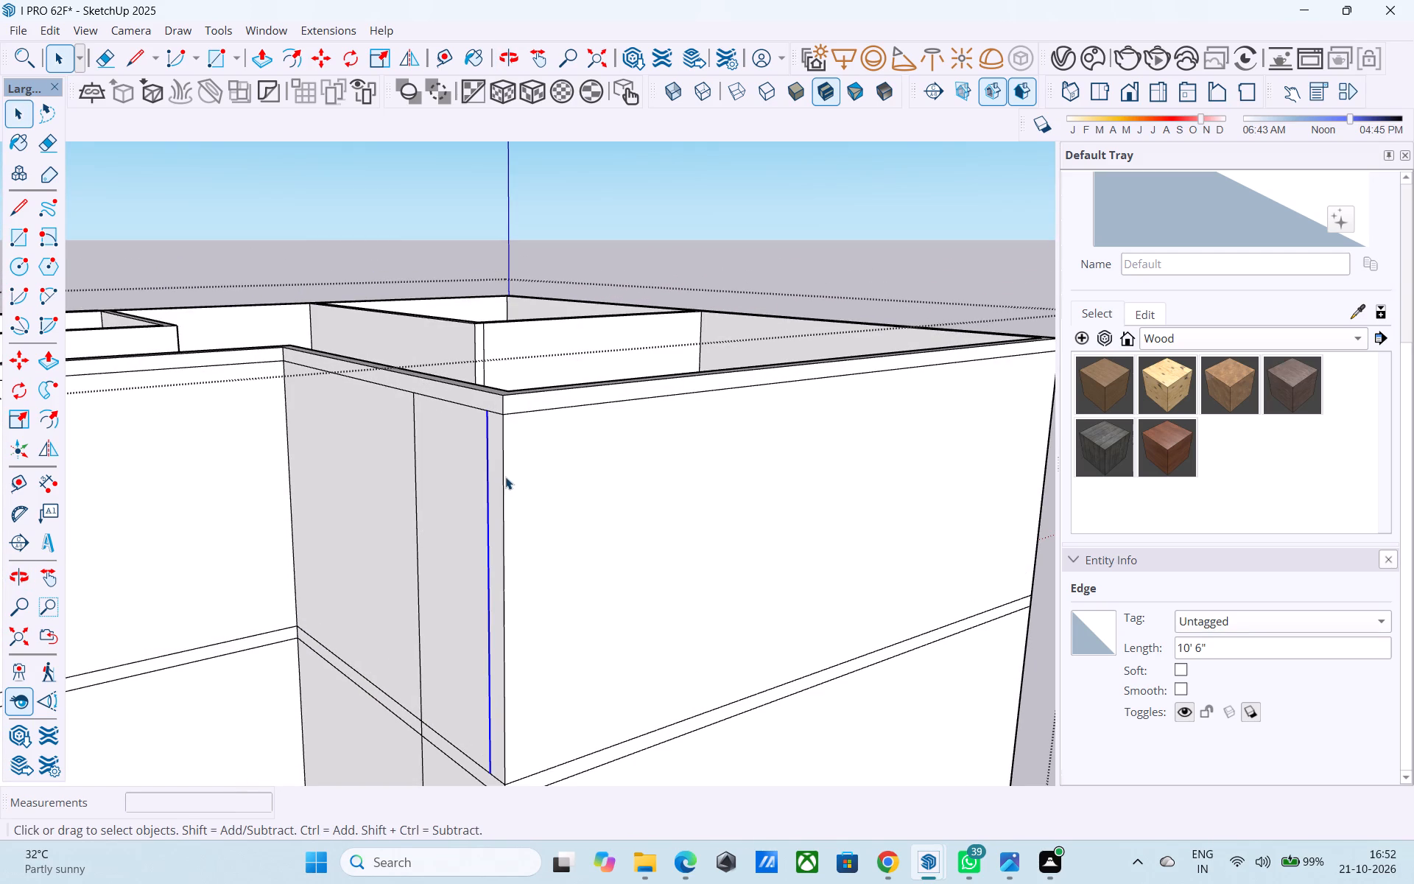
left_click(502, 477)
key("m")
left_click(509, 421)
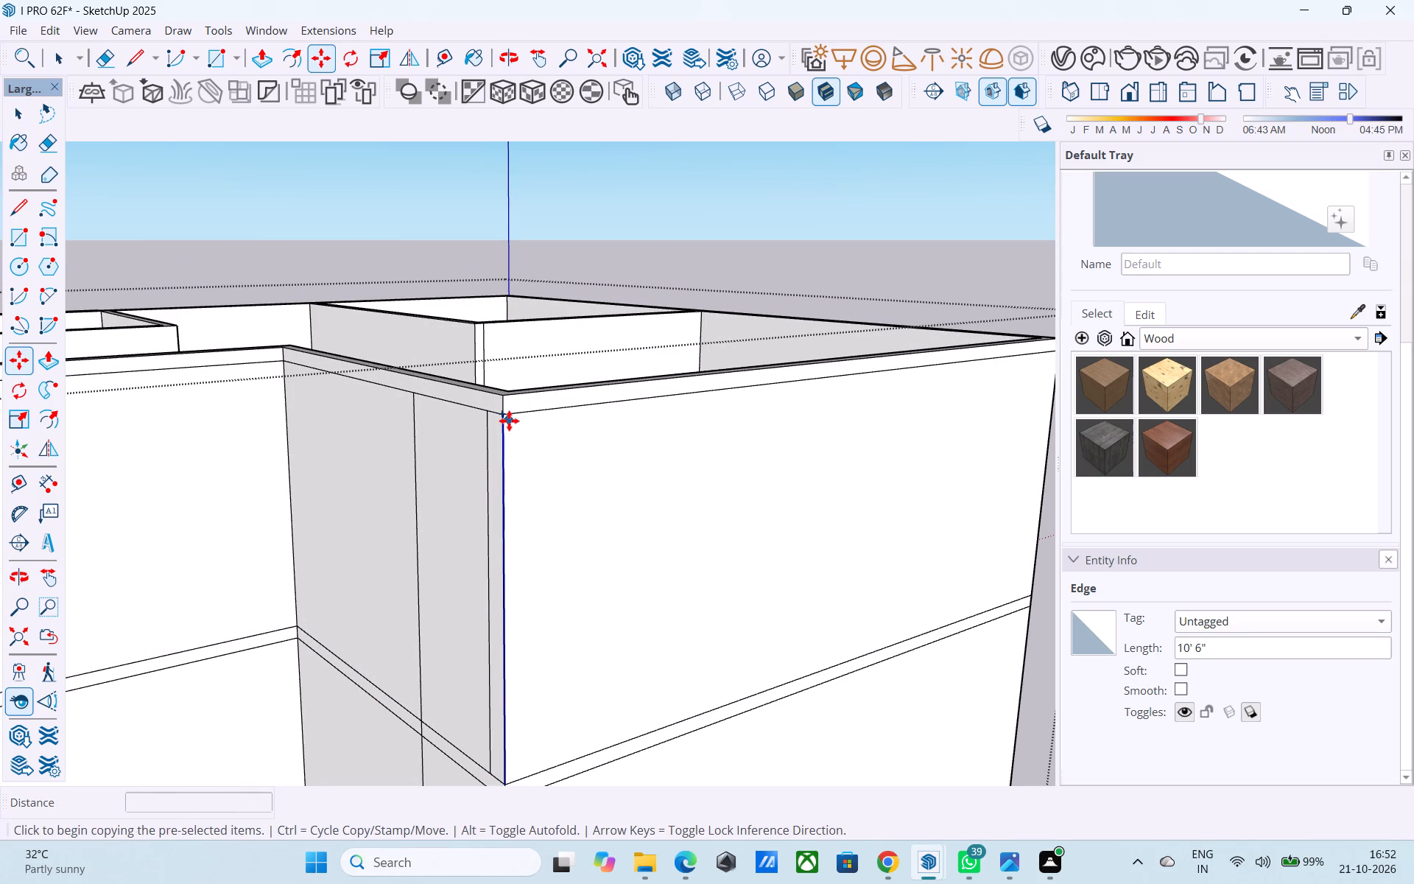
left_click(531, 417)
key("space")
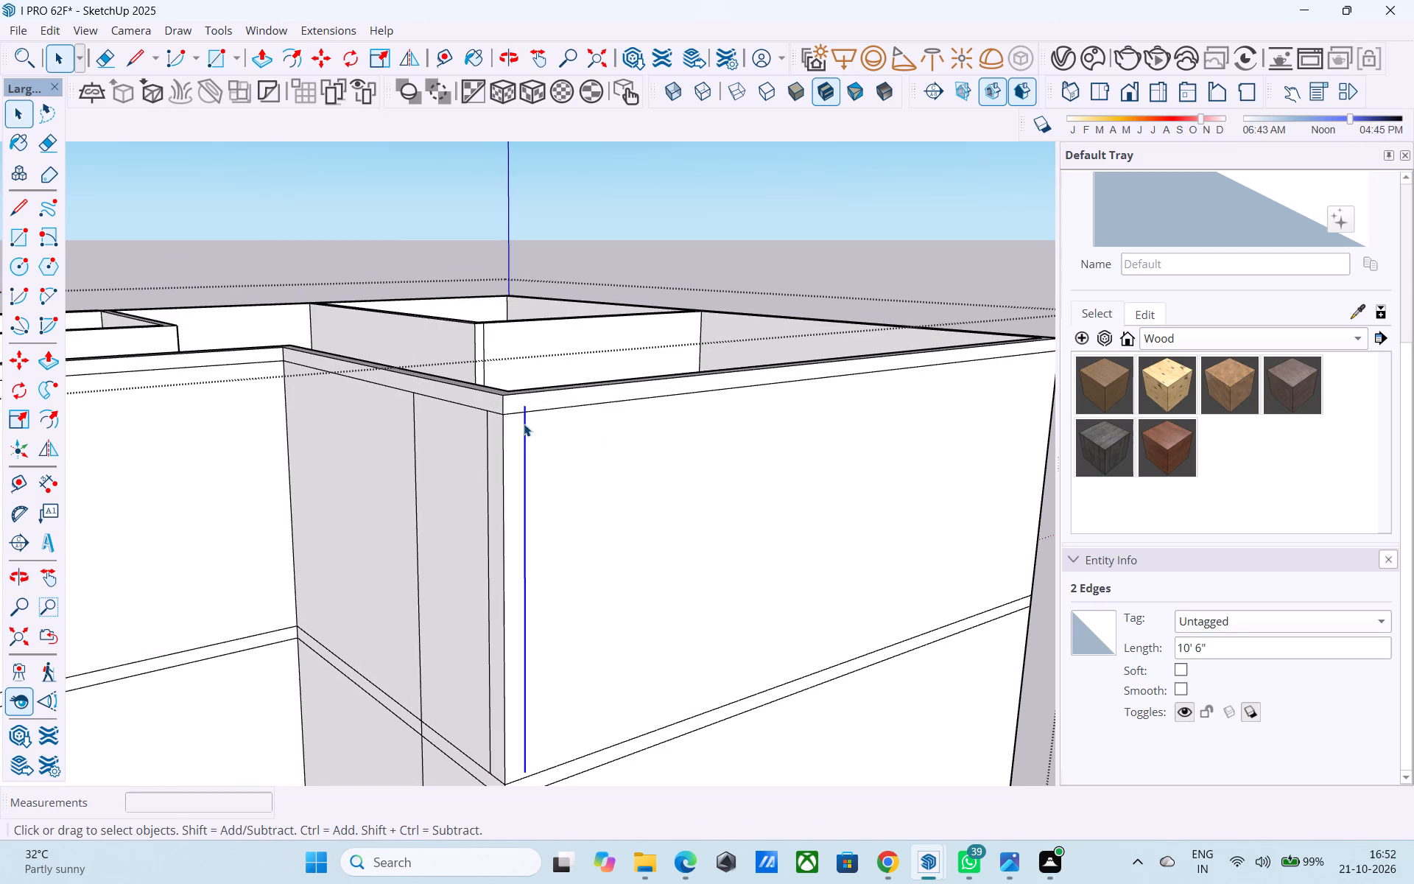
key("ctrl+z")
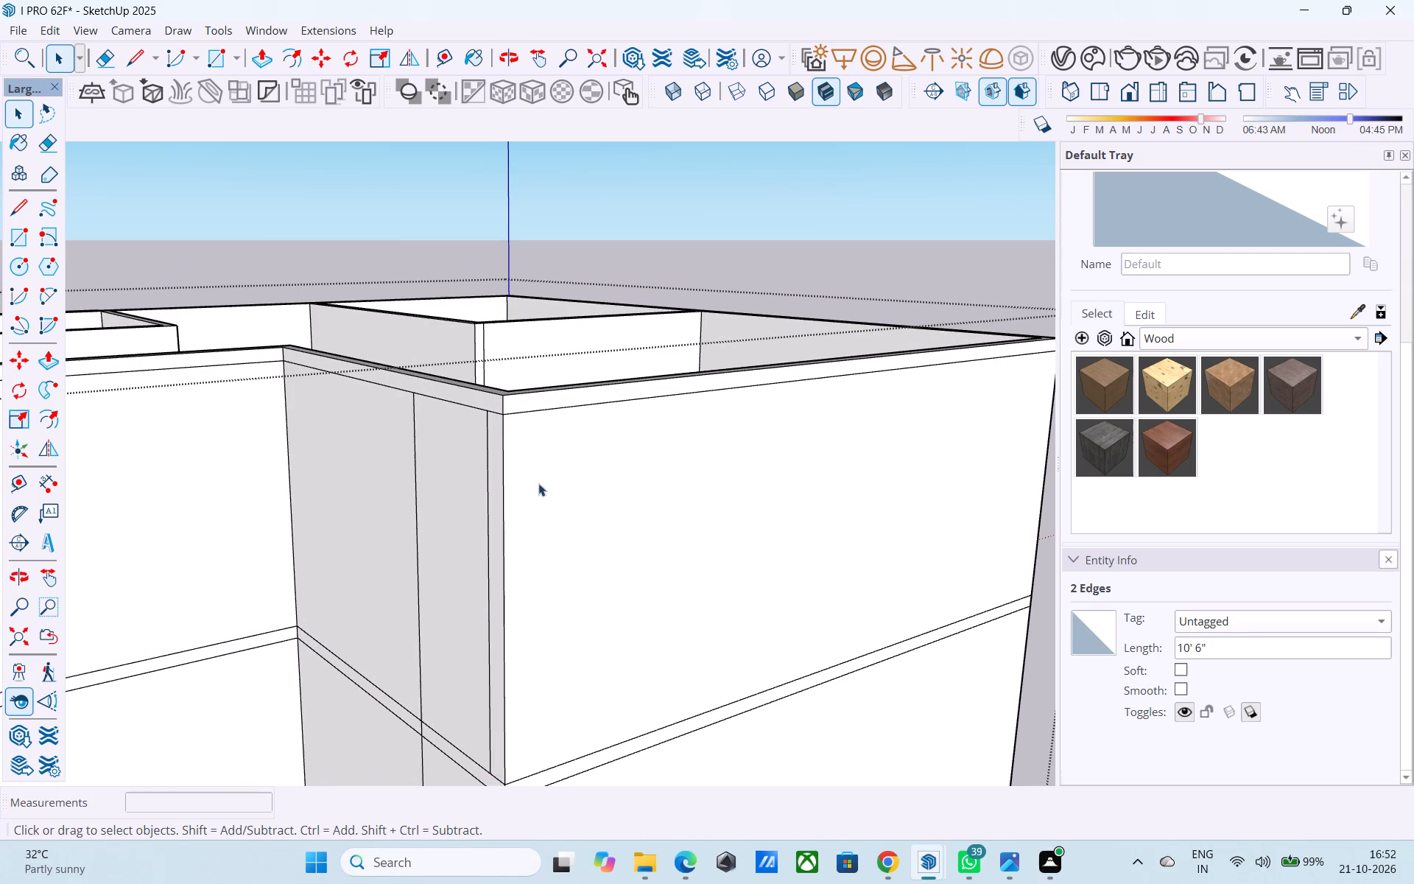
Copy the top-floor corner edge 9" onto the adjoining side wall, along the roof band's lower line.
left_click(504, 464)
key("m")
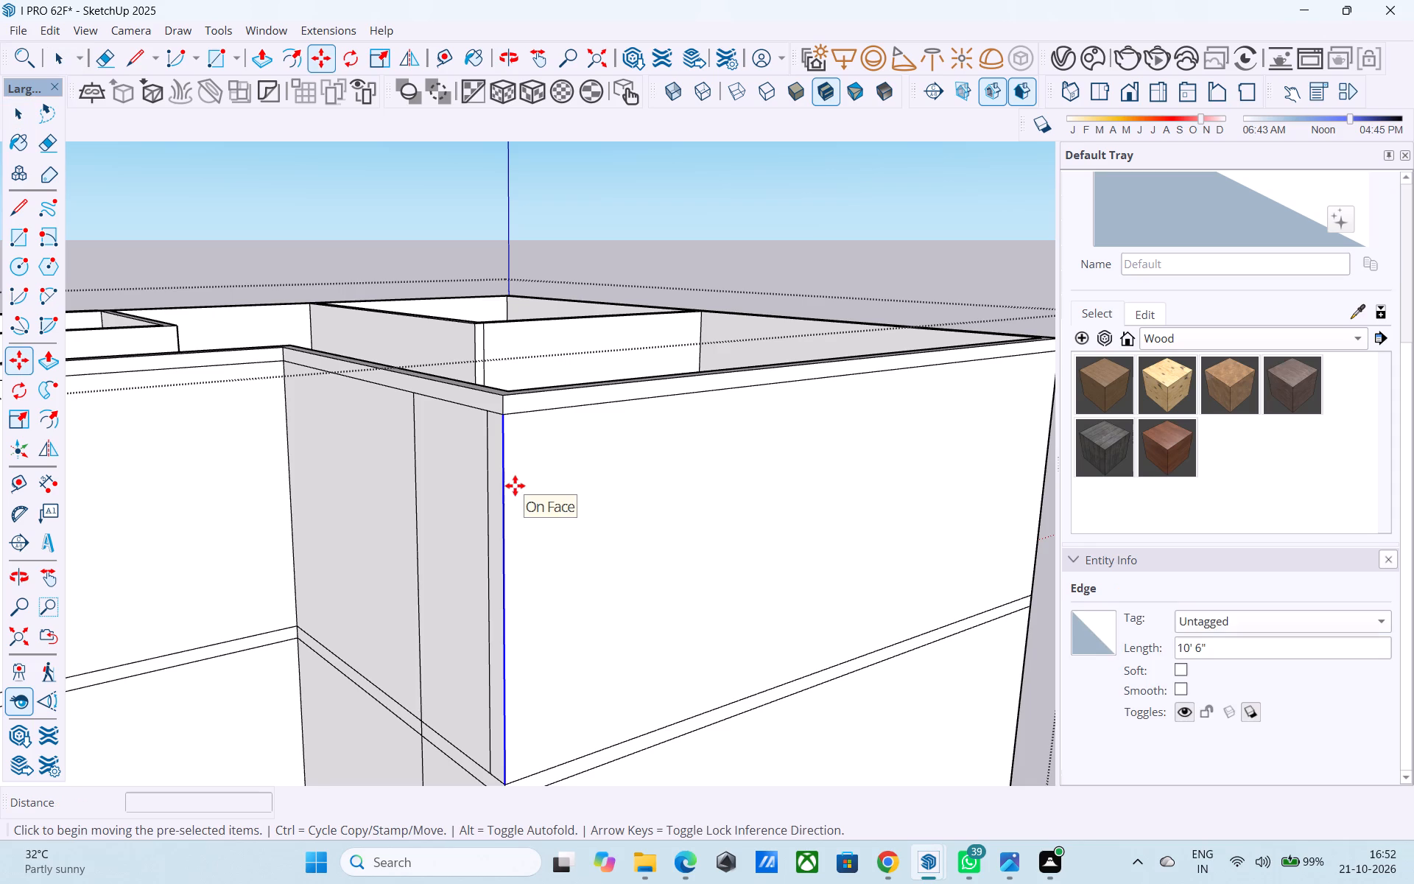
left_click(507, 420)
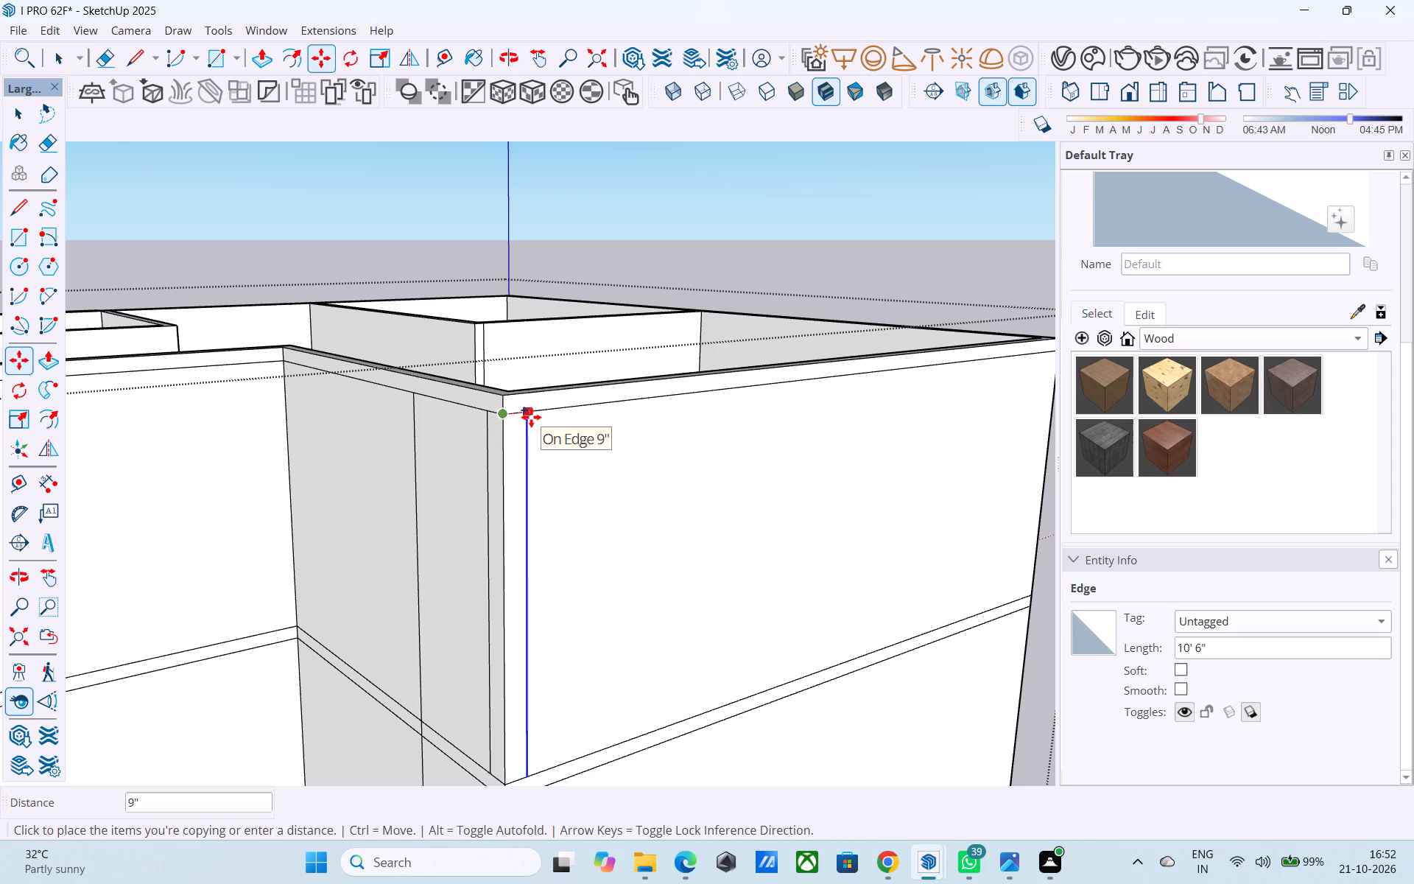
left_click(531, 417)
key("space")
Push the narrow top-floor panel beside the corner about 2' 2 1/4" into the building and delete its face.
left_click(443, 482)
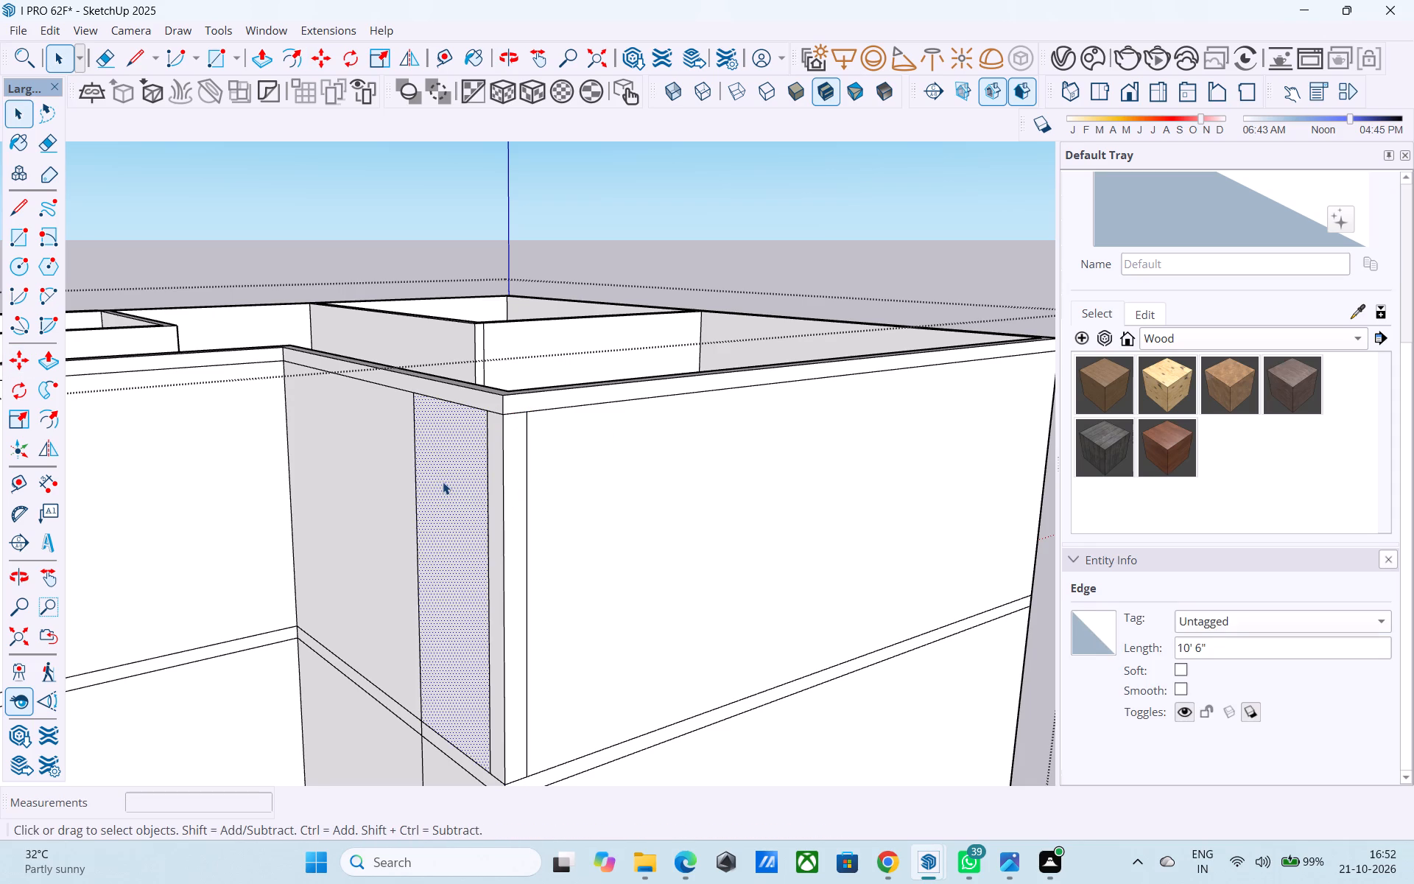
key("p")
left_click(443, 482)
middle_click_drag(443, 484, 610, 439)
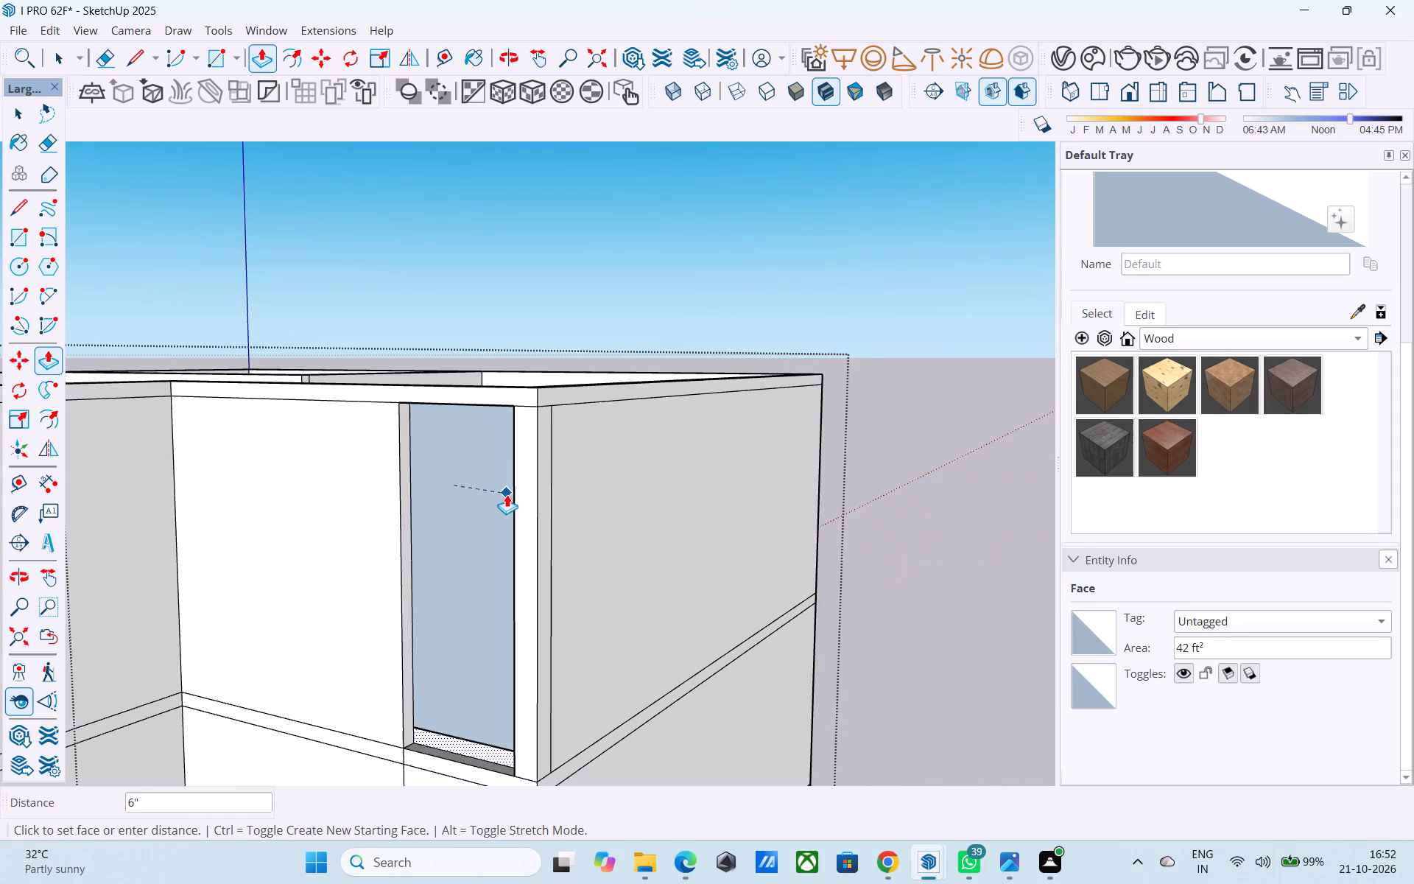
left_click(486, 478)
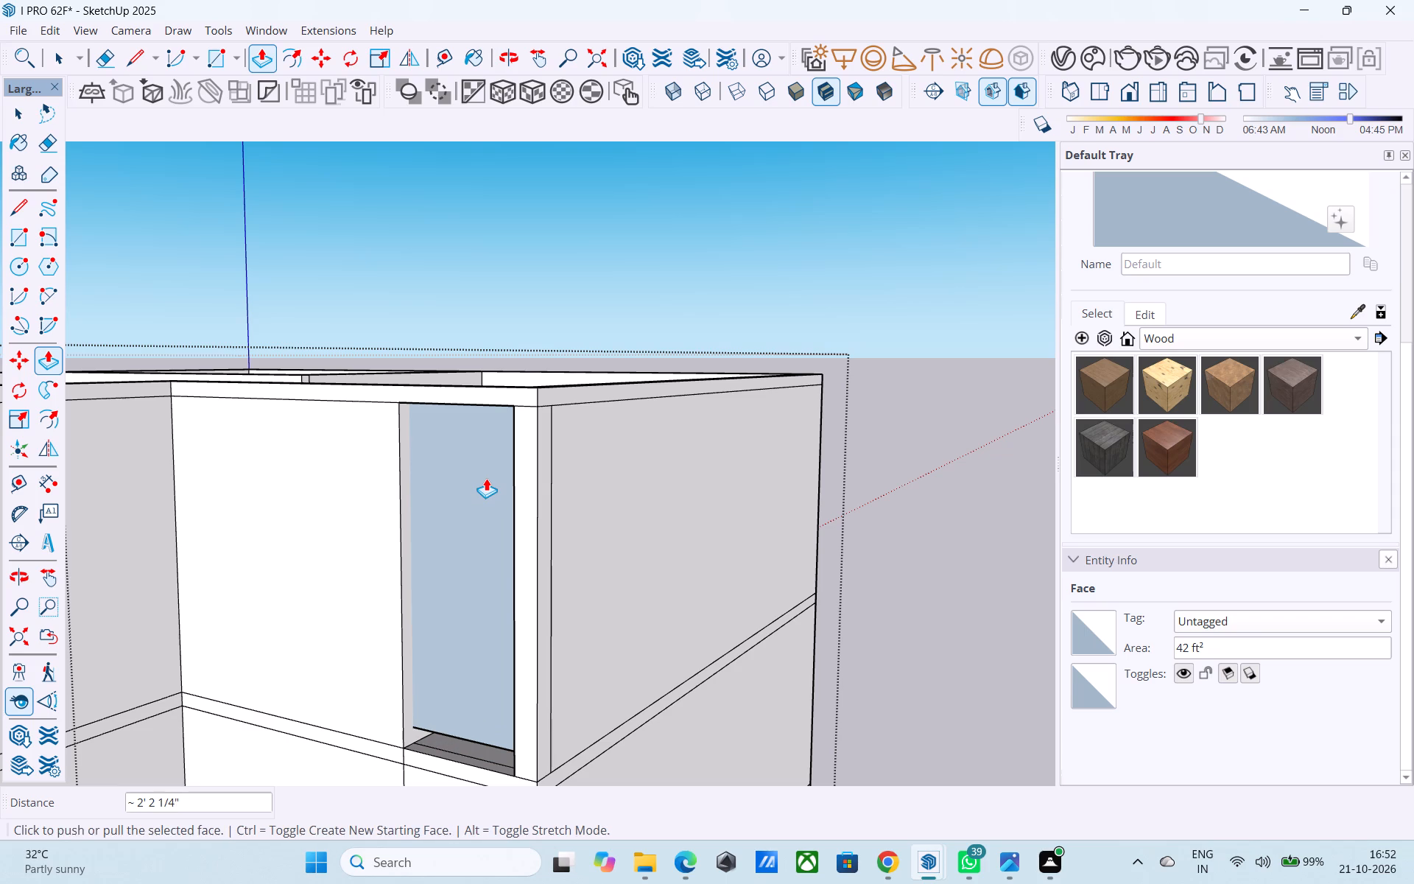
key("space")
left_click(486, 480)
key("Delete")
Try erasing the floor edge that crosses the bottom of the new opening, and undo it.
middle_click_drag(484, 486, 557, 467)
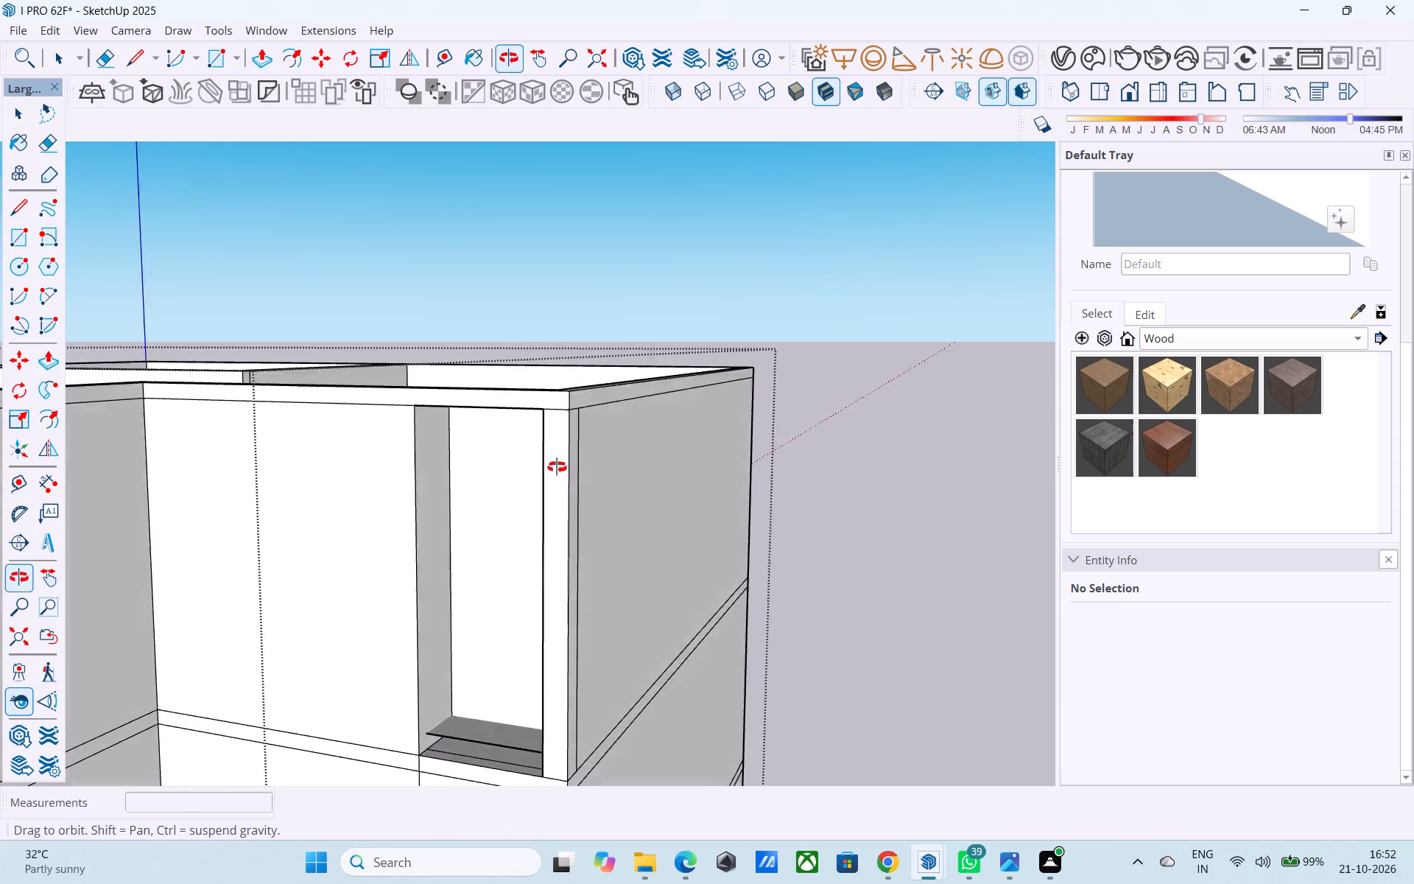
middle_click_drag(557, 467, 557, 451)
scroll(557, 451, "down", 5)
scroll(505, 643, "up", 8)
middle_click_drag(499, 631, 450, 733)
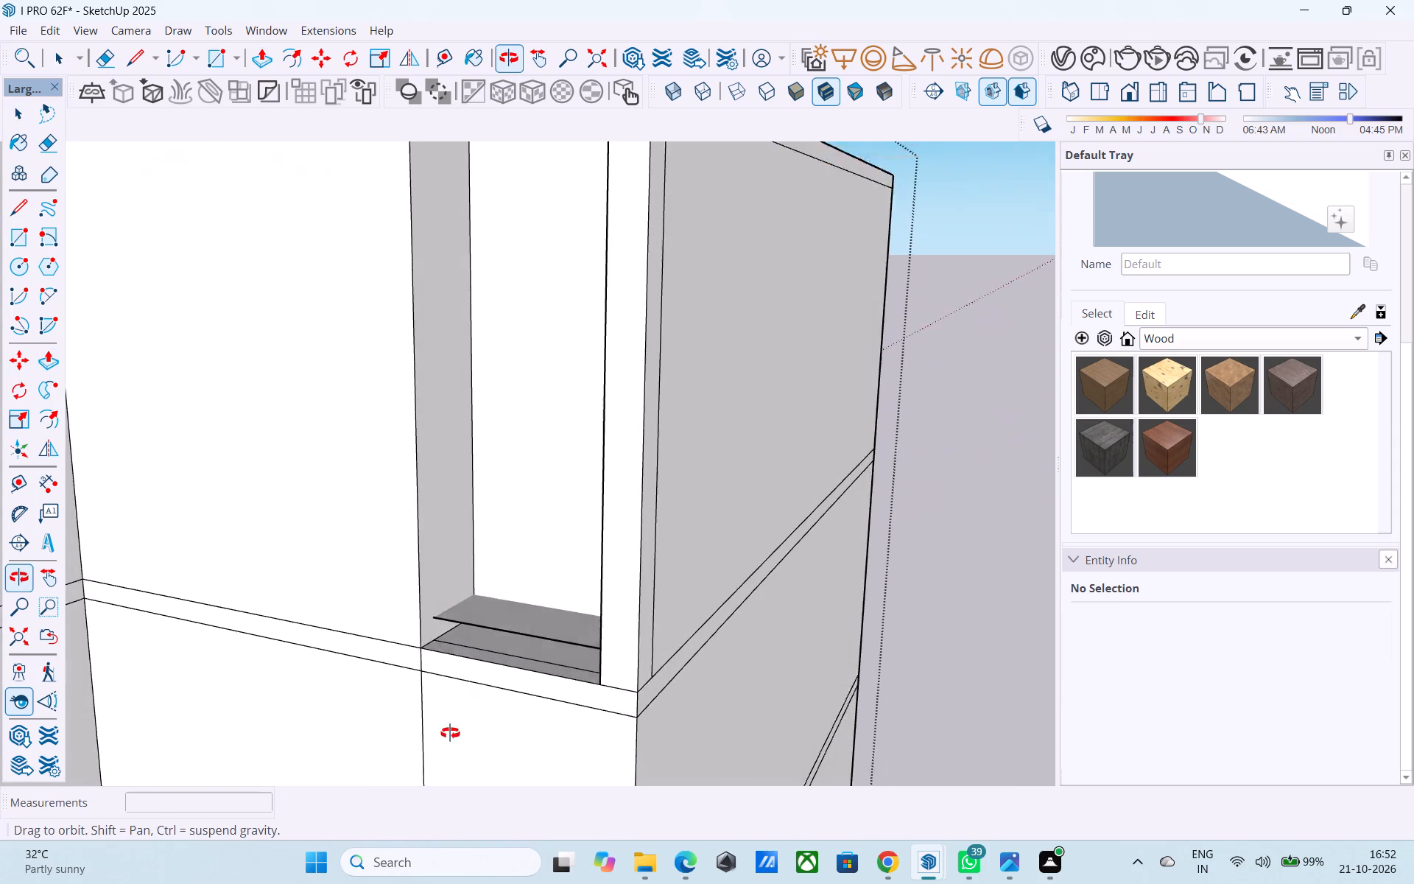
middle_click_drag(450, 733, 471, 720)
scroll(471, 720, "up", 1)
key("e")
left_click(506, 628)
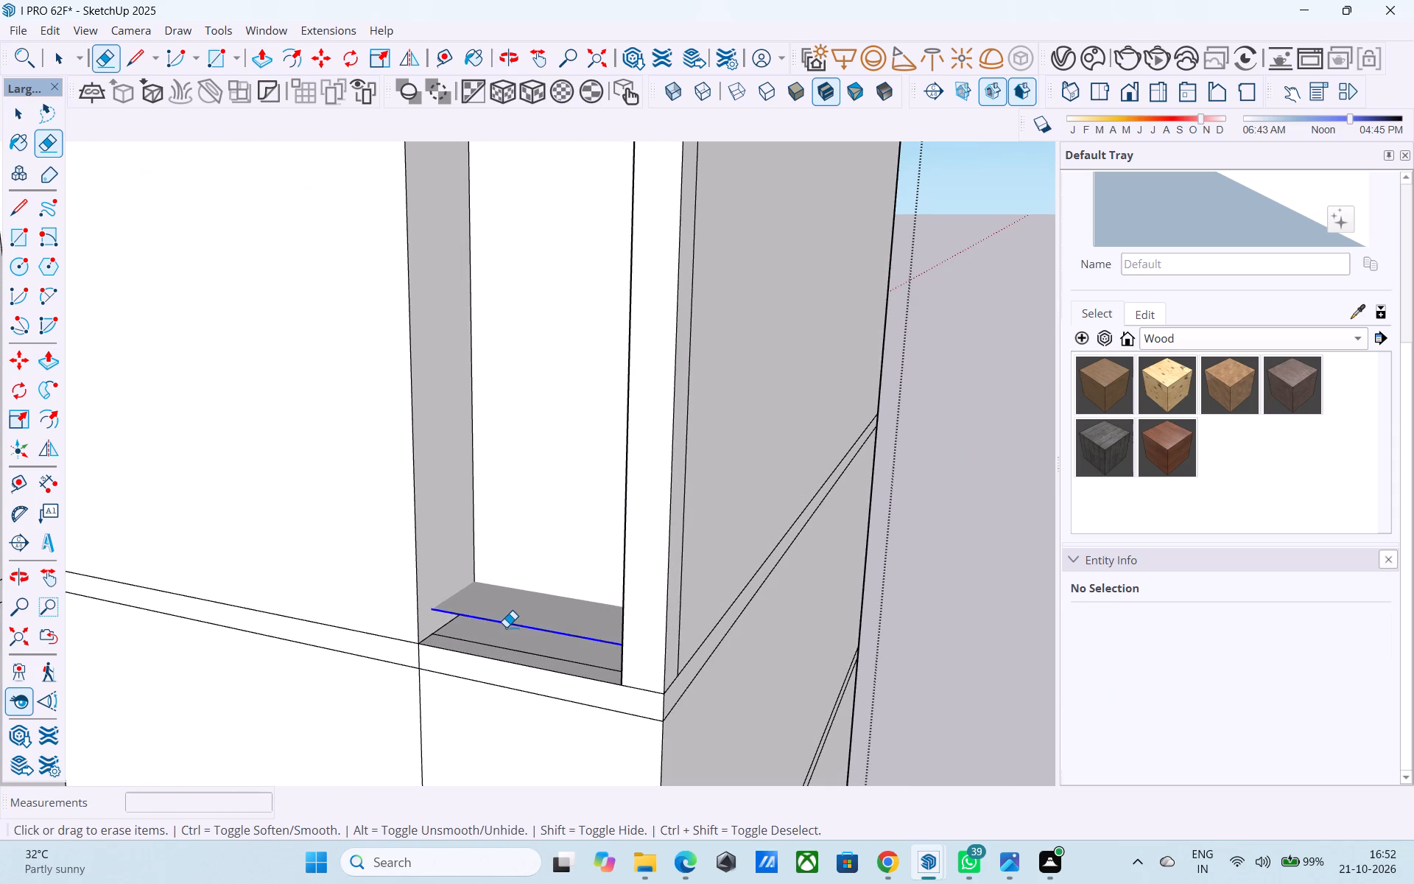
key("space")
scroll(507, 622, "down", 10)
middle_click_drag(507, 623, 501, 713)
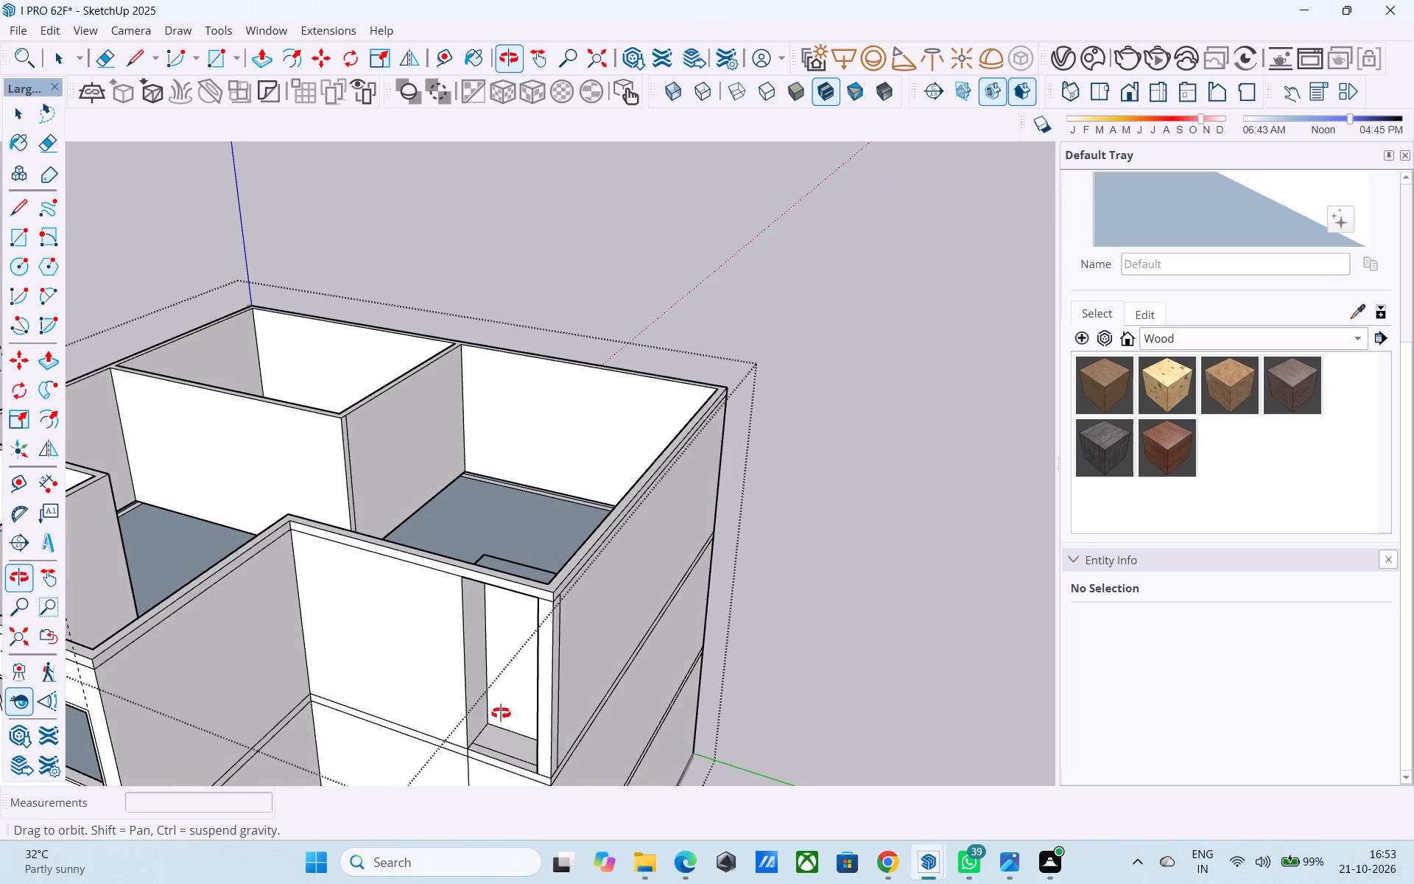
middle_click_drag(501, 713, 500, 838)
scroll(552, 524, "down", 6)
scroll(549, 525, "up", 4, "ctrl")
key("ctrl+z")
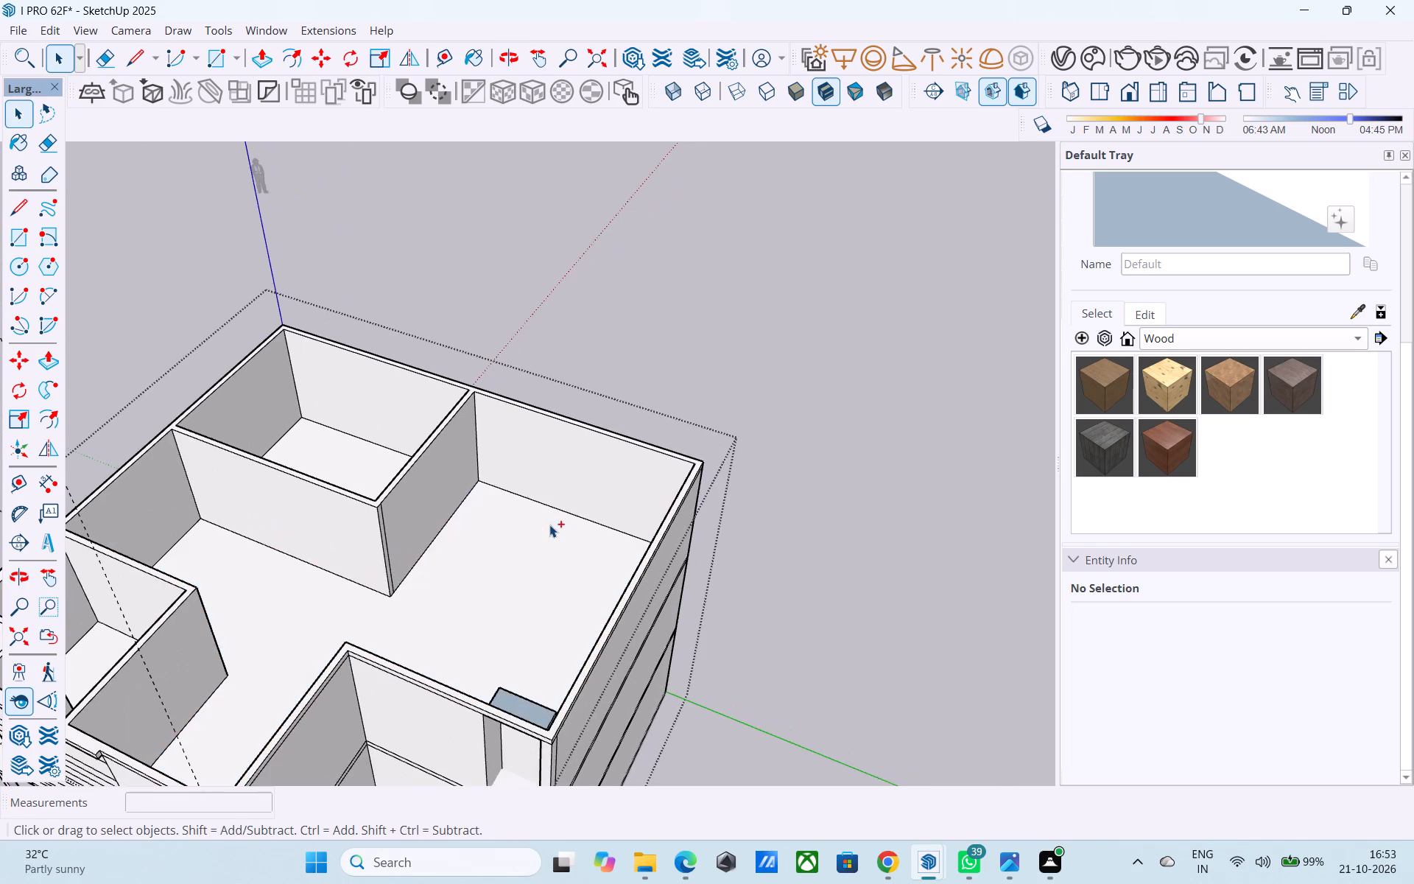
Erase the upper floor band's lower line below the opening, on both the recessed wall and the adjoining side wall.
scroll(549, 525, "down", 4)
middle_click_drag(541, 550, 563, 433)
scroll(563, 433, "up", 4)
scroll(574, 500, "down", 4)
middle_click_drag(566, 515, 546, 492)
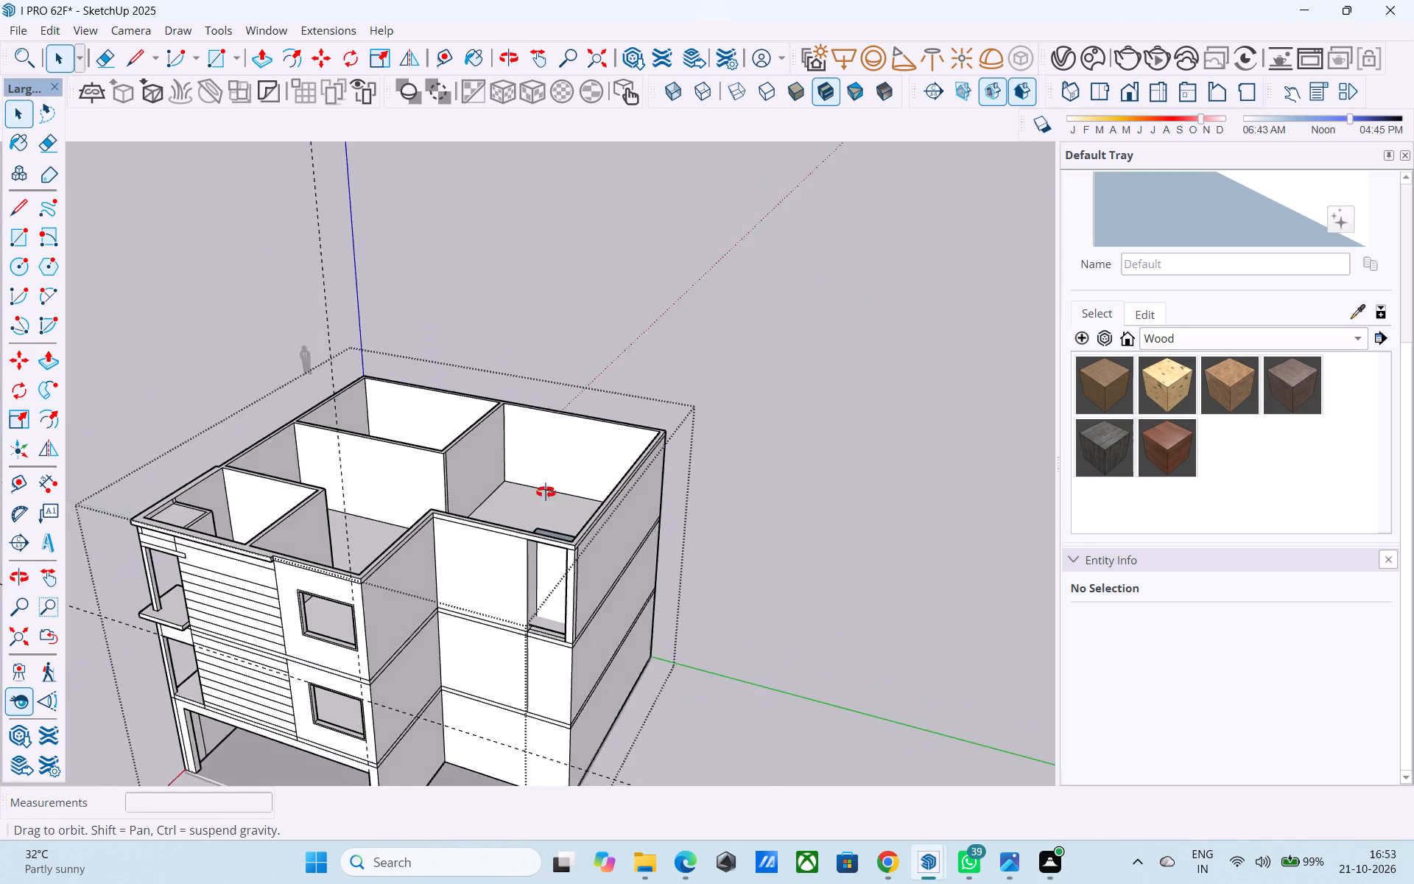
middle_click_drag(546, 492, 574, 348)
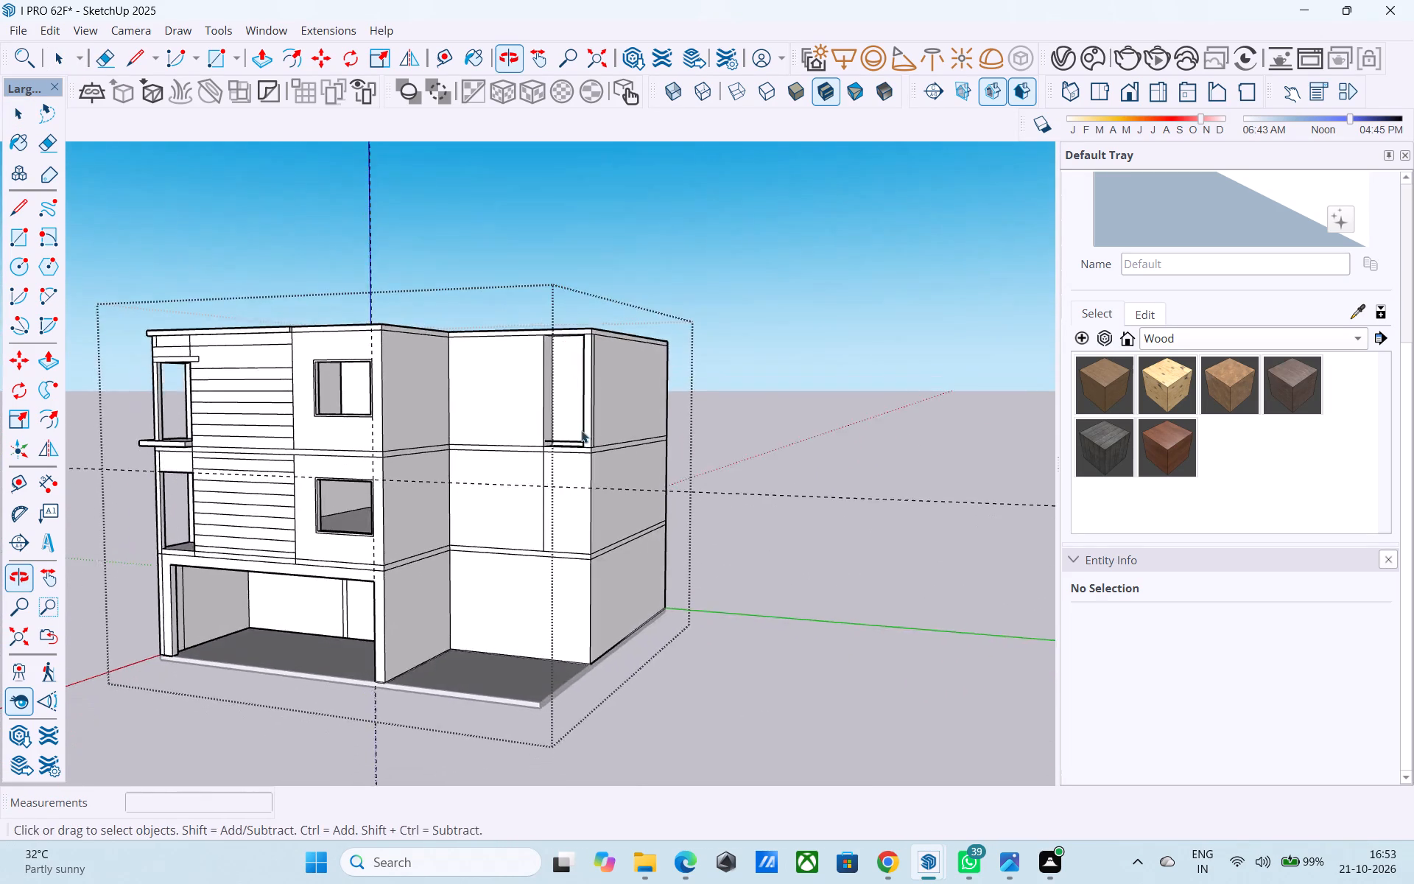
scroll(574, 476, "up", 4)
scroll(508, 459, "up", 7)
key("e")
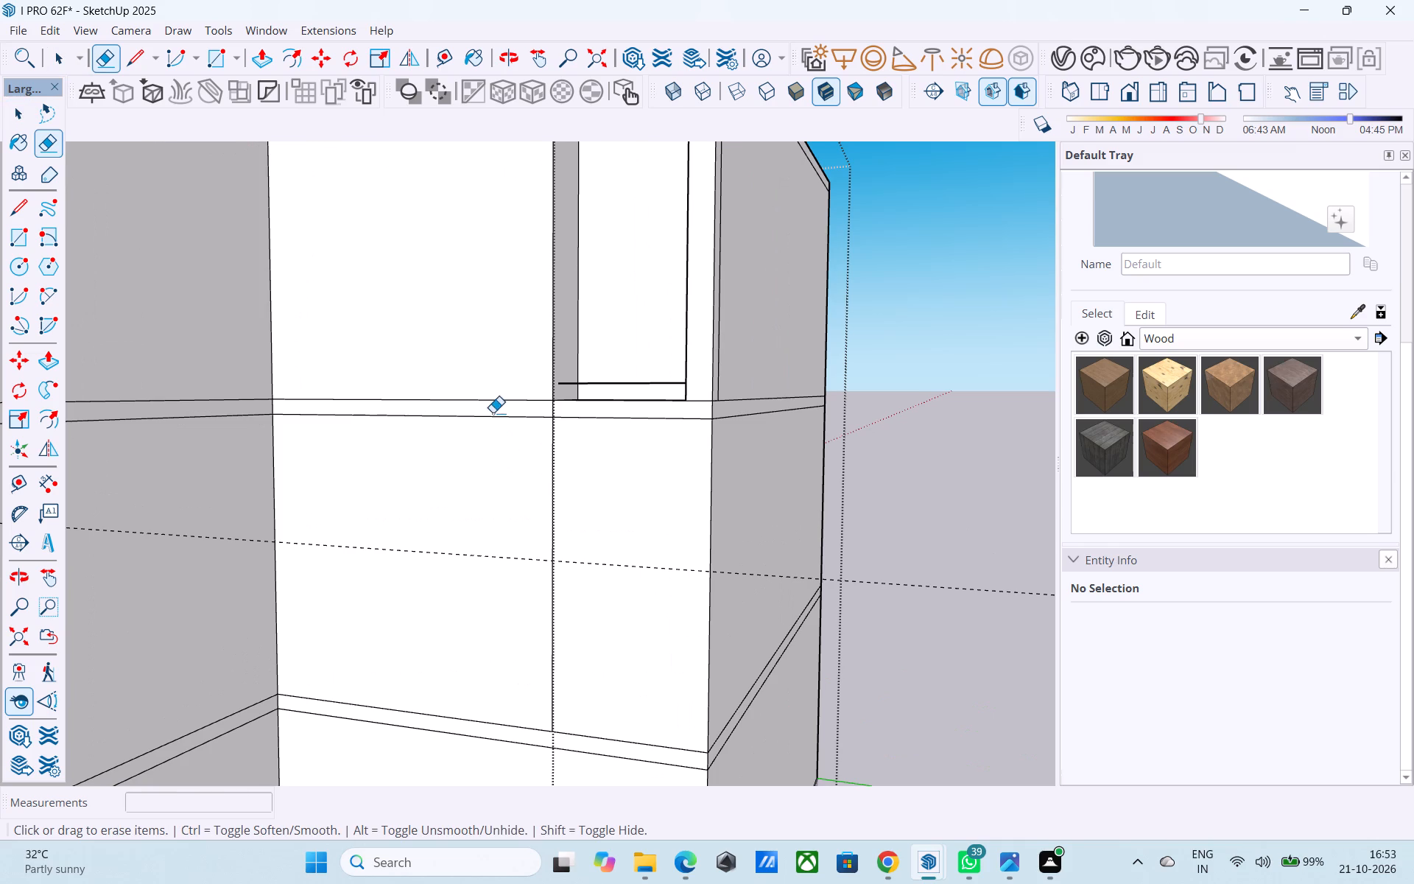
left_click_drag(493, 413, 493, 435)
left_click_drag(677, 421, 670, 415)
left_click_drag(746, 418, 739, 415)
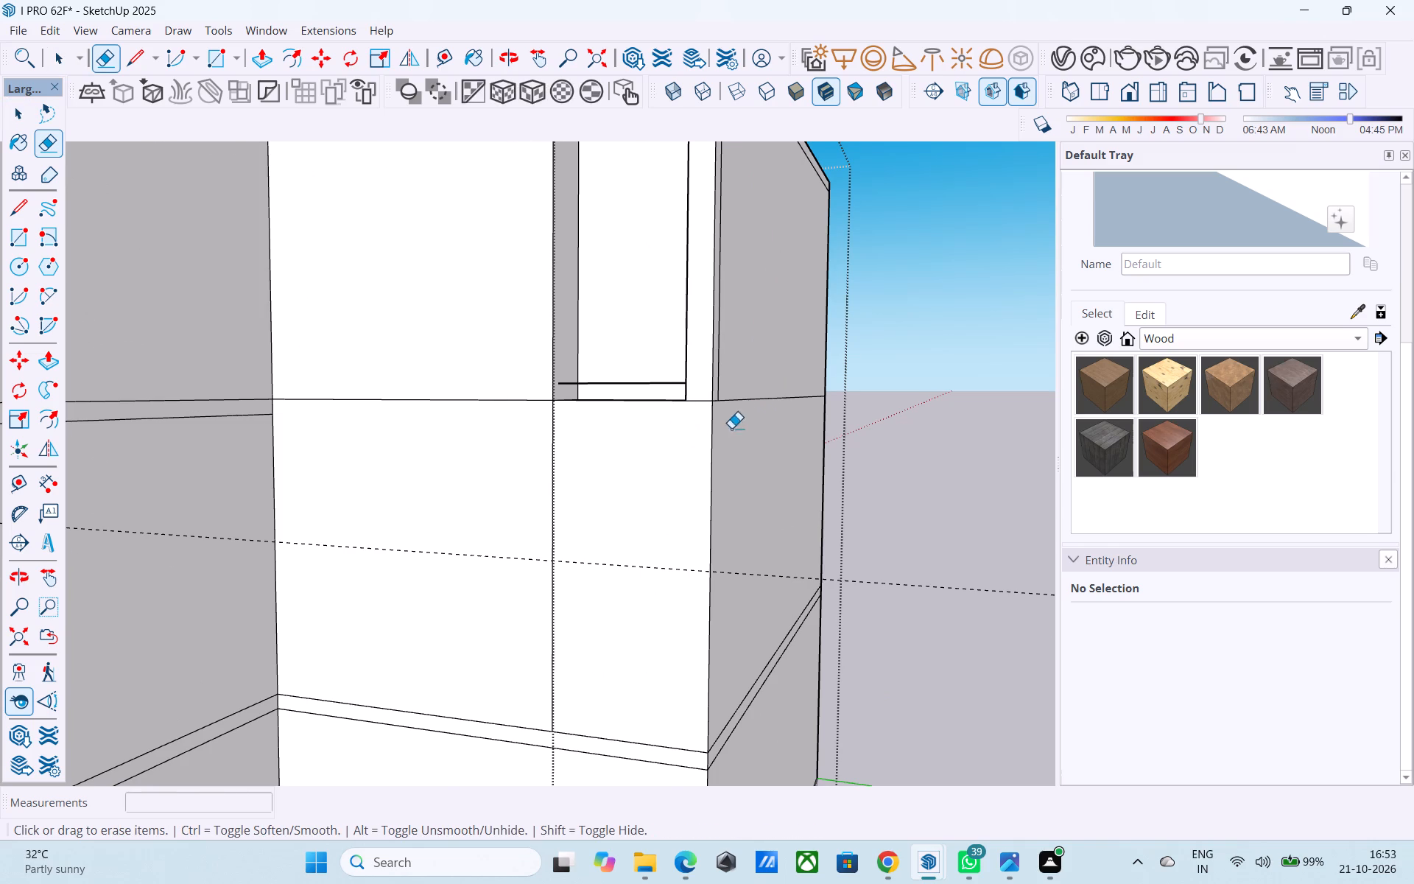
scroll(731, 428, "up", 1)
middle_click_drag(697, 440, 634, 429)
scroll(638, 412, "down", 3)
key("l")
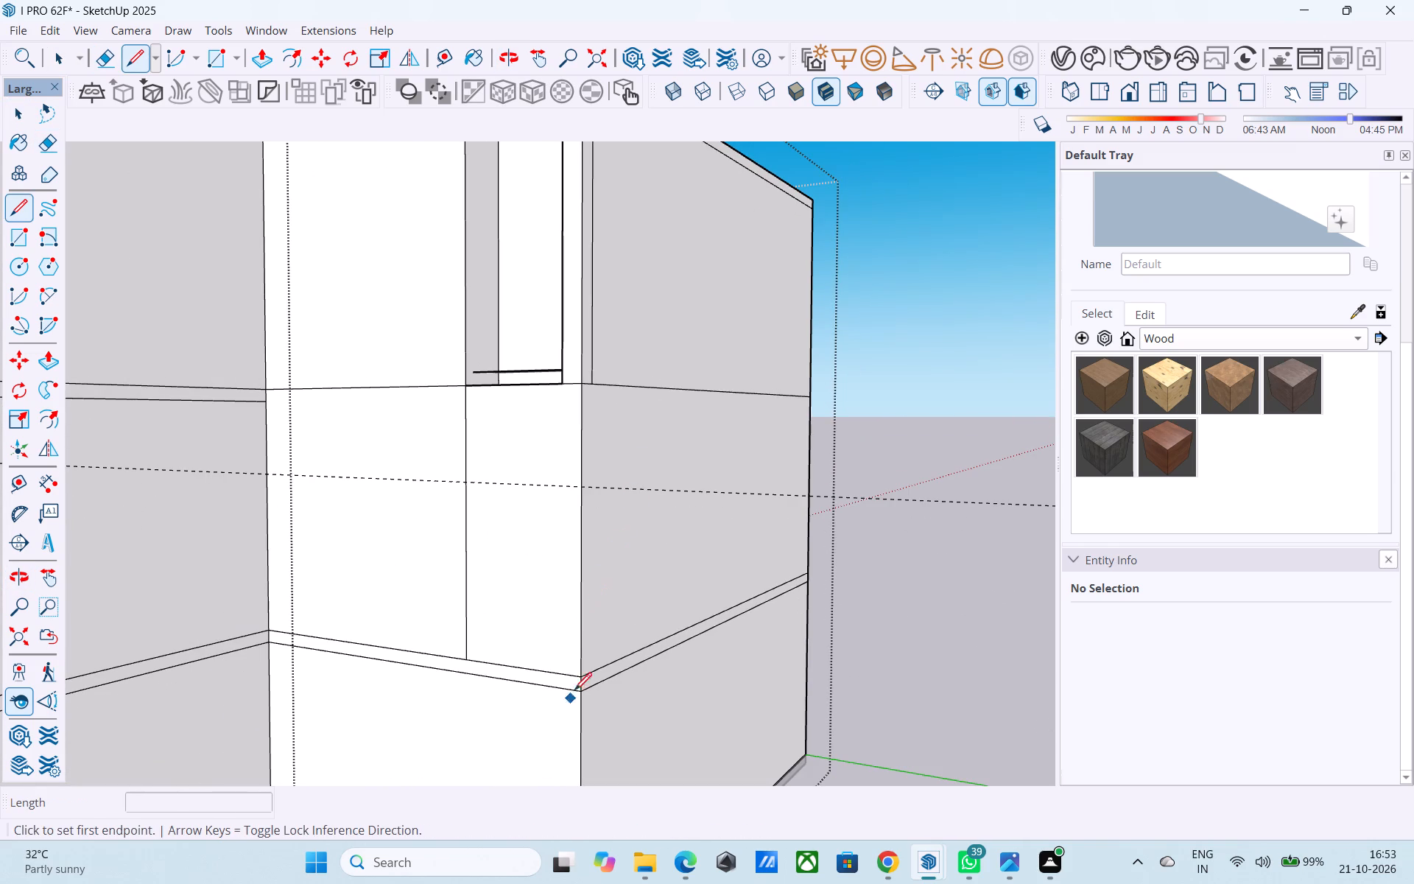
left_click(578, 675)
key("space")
Examine the base of the top-floor opening, where the floor slab meets the wall, from several angles.
middle_click_drag(590, 393, 636, 523)
scroll(588, 547, "up", 6)
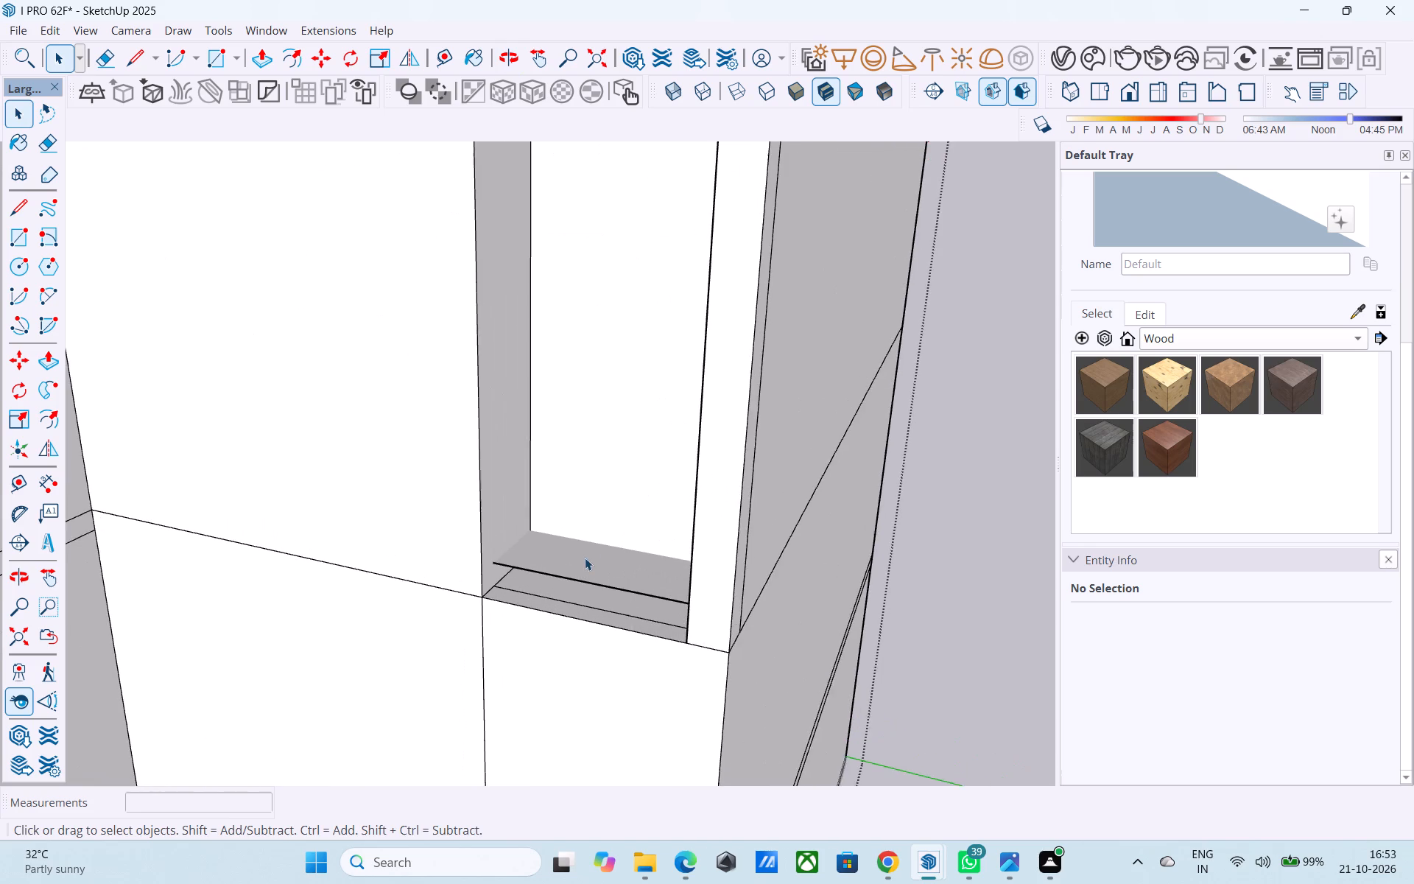
middle_click_drag(583, 564, 842, 544)
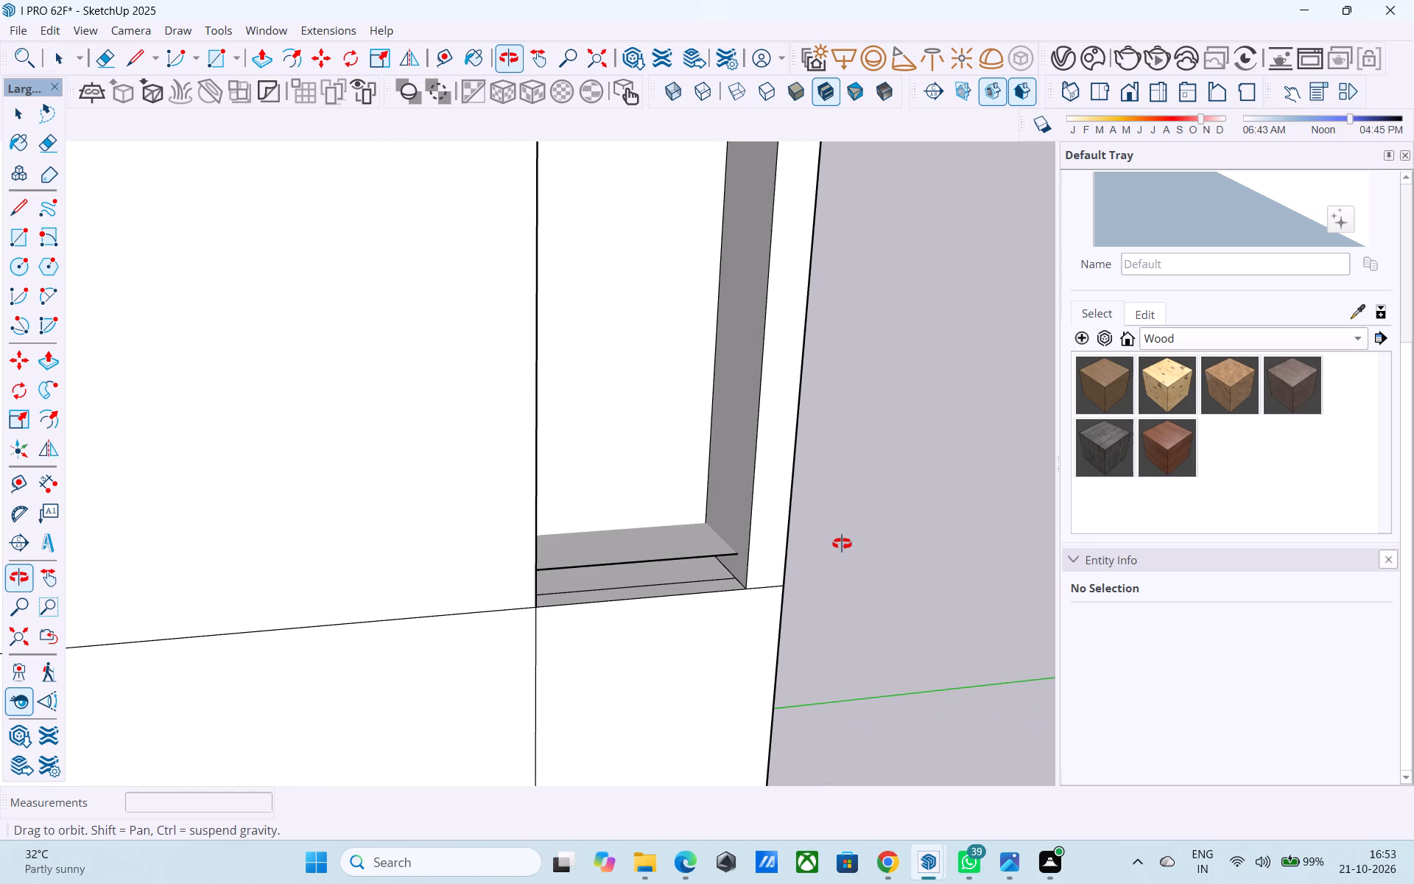
middle_click_drag(842, 544, 731, 587)
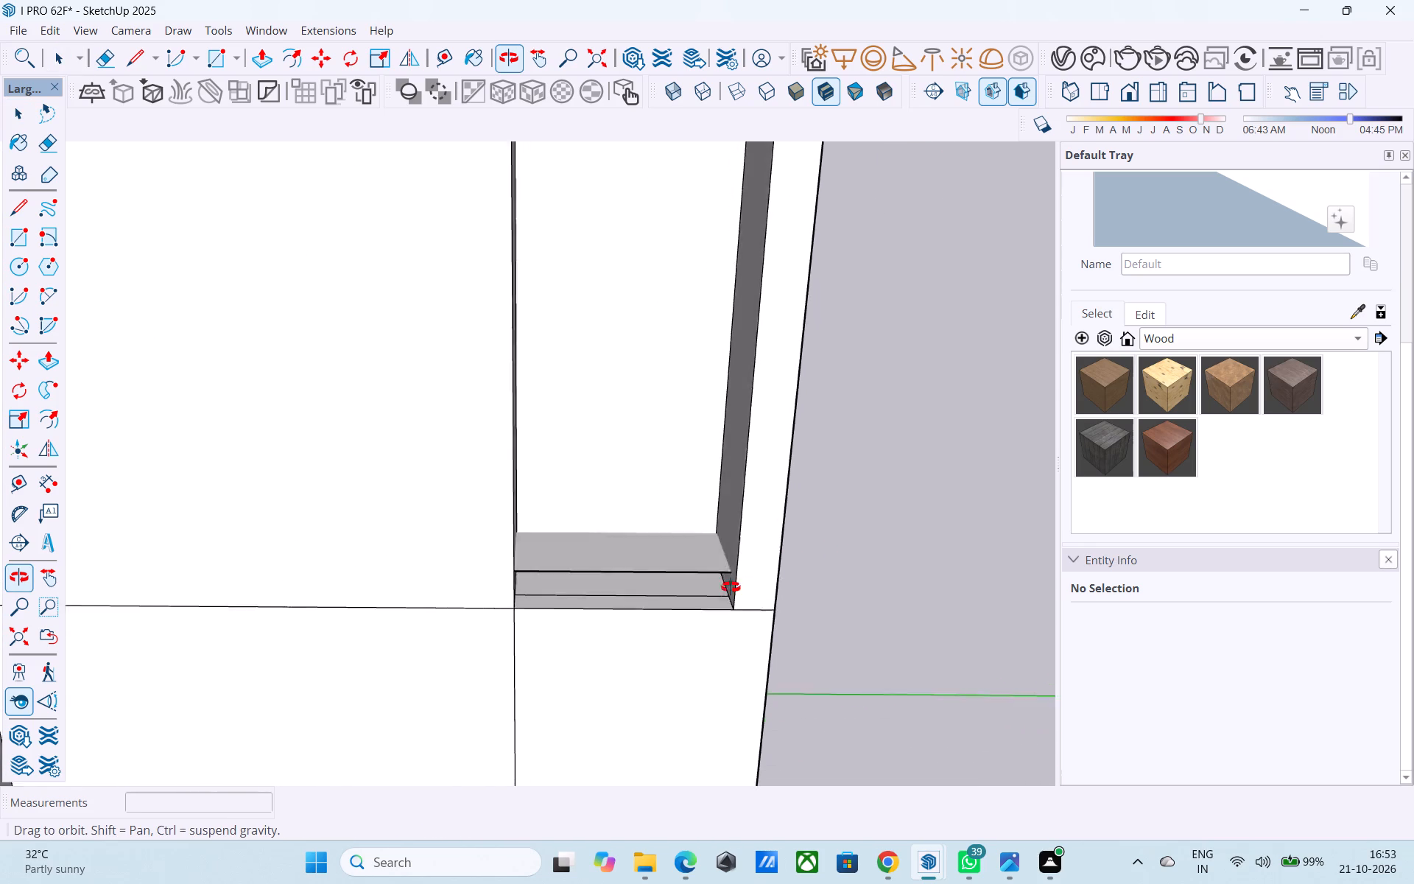
middle_click_drag(731, 587, 510, 623)
scroll(499, 631, "down", 10)
middle_click_drag(502, 639, 533, 598)
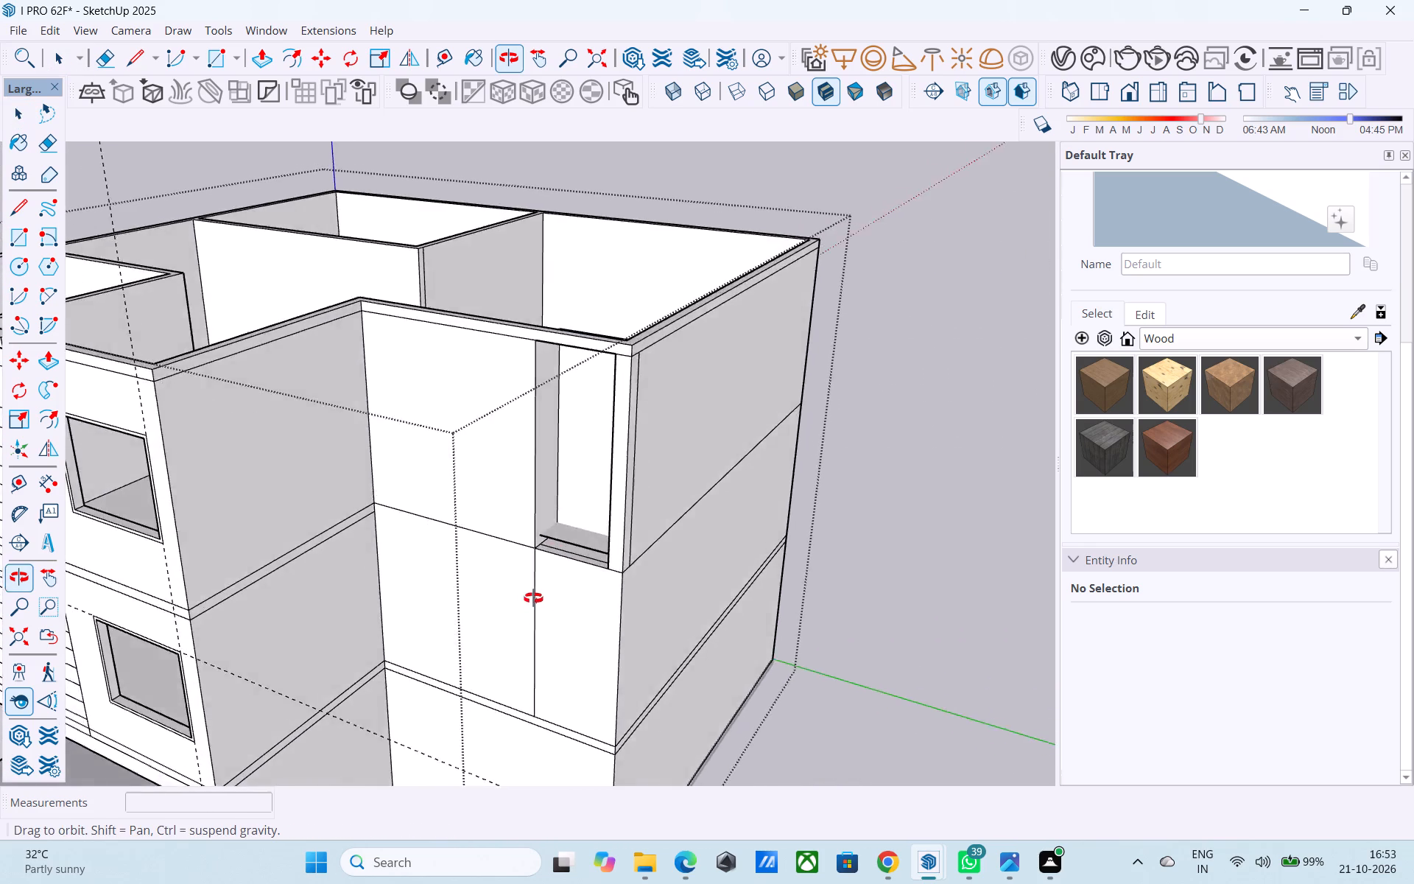
middle_click_drag(533, 598, 383, 716)
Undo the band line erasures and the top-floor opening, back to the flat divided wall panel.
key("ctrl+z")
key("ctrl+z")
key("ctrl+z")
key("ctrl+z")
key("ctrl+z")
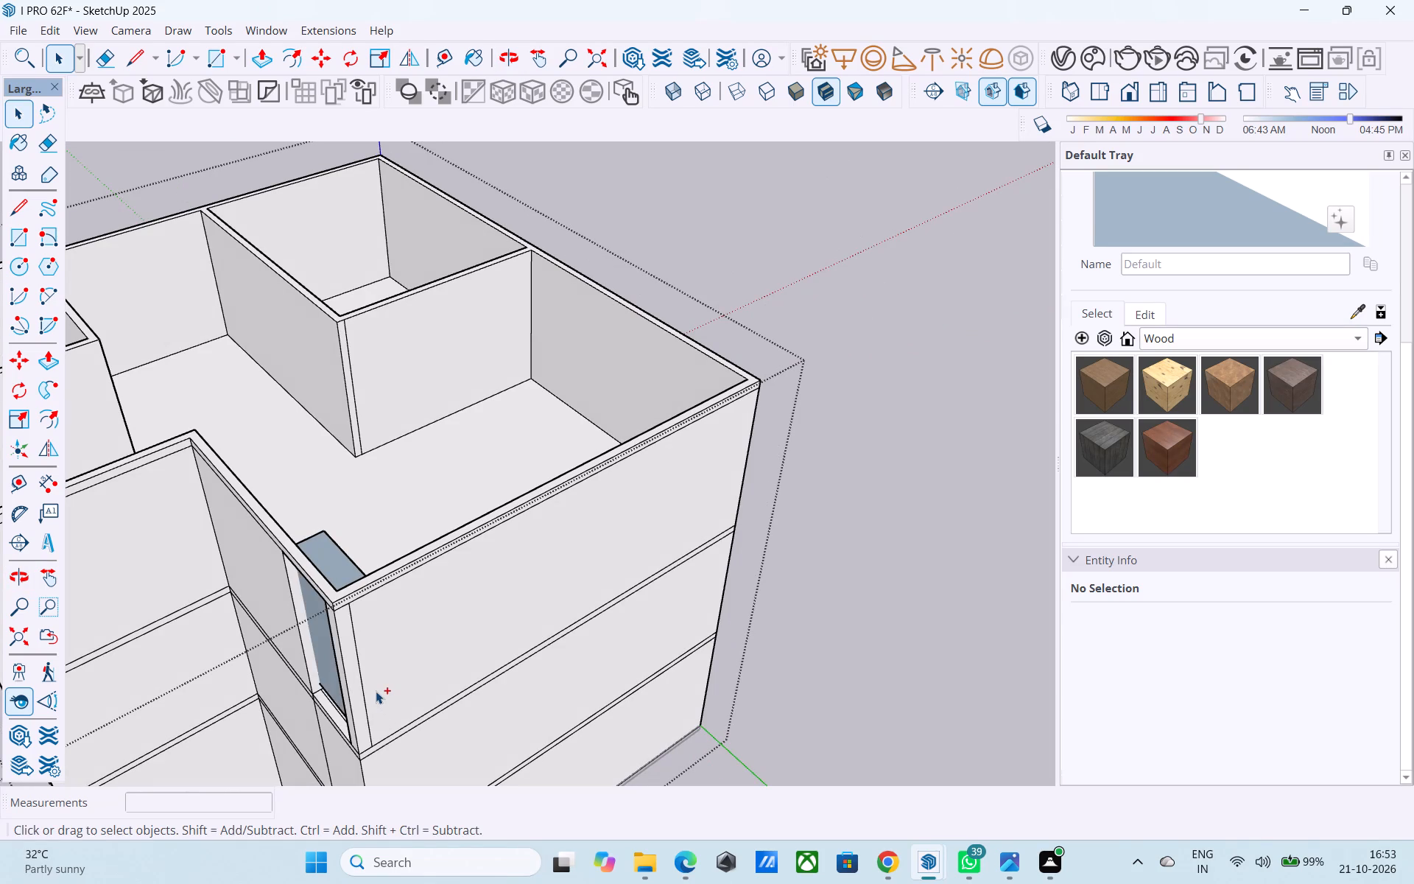
Push the narrow top-floor panel beside the corner inward through the recessed wall's thickness.
middle_click_drag(376, 690, 664, 578)
scroll(648, 555, "up", 2)
scroll(649, 547, "down", 3)
scroll(599, 544, "up", 3)
key("space")
left_click(602, 538)
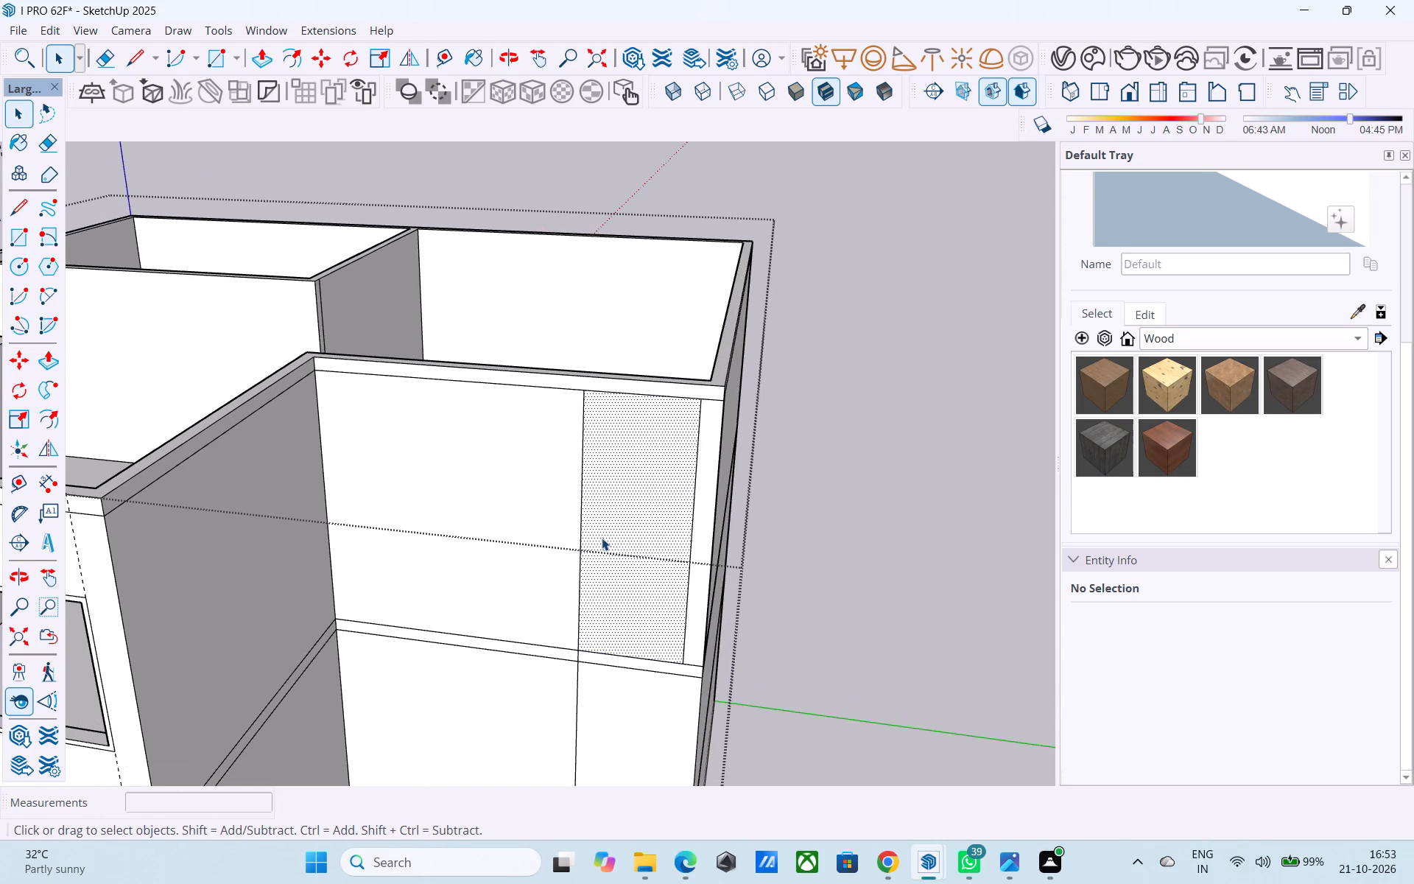
key("p")
left_click(602, 538)
middle_click_drag(611, 510, 539, 620)
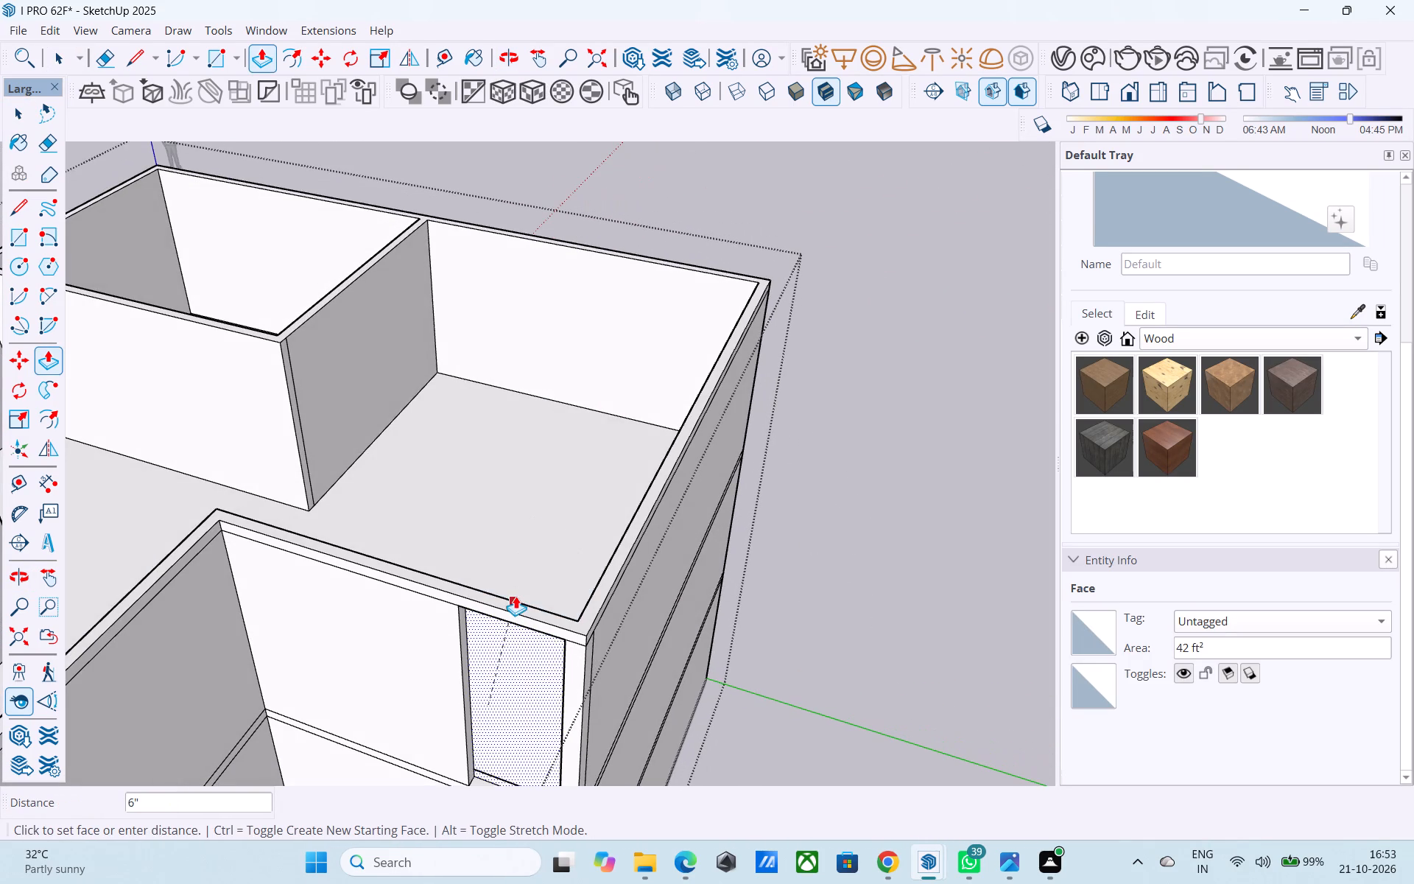
left_click(516, 595)
Delete the pushed panel's face on the room side to leave an open full-height opening in the top-floor wall.
middle_click_drag(516, 596, 301, 687)
scroll(661, 545, "down", 5)
middle_click_drag(705, 541, 189, 578)
middle_click_drag(253, 499, 495, 669, "shift")
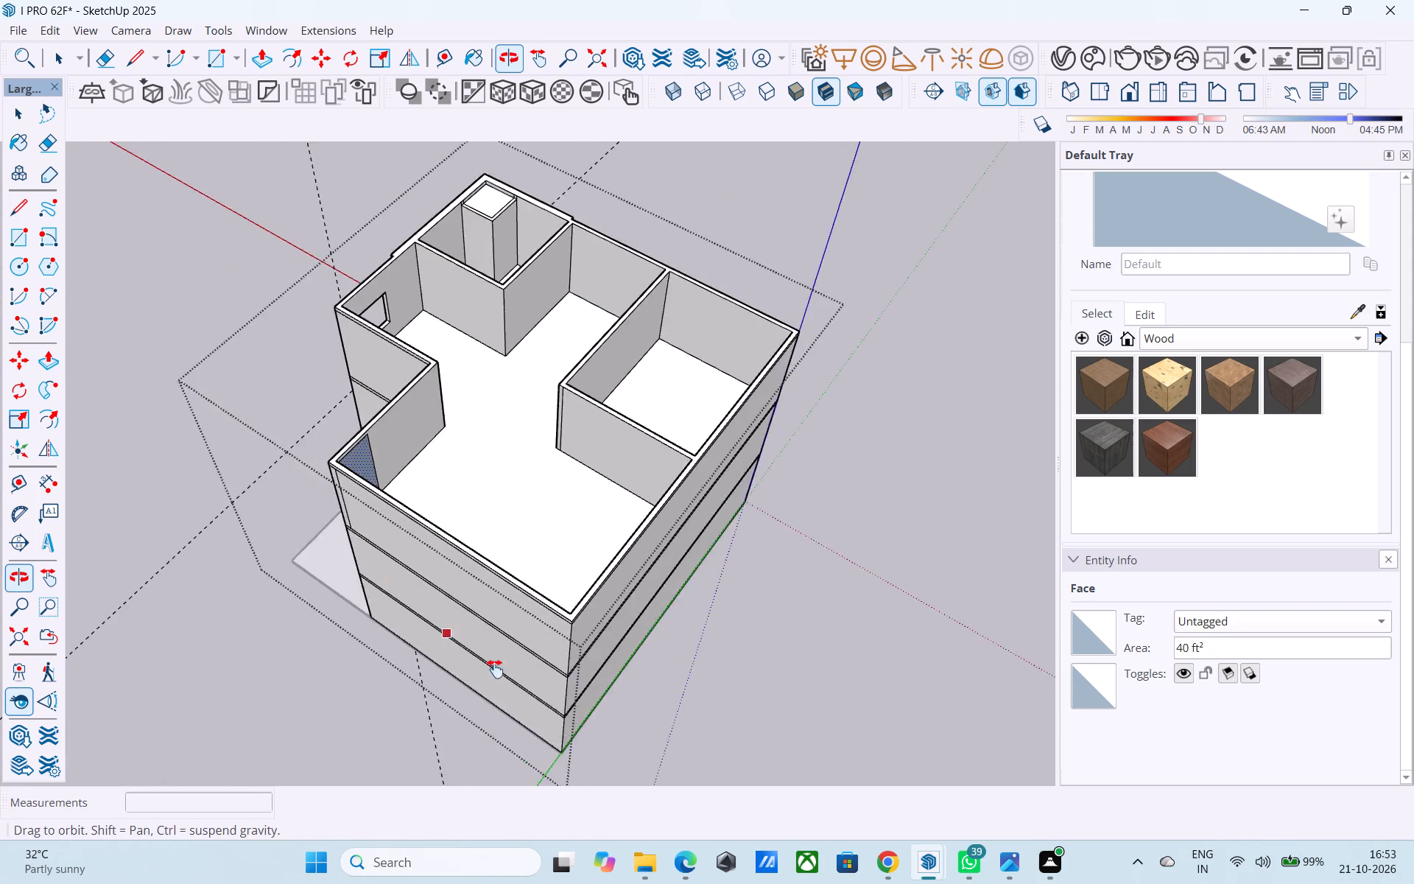
middle_click_drag(495, 669, 430, 684, "shift")
scroll(443, 528, "up", 5)
key("space")
scroll(389, 499, "up", 4)
key("Delete")
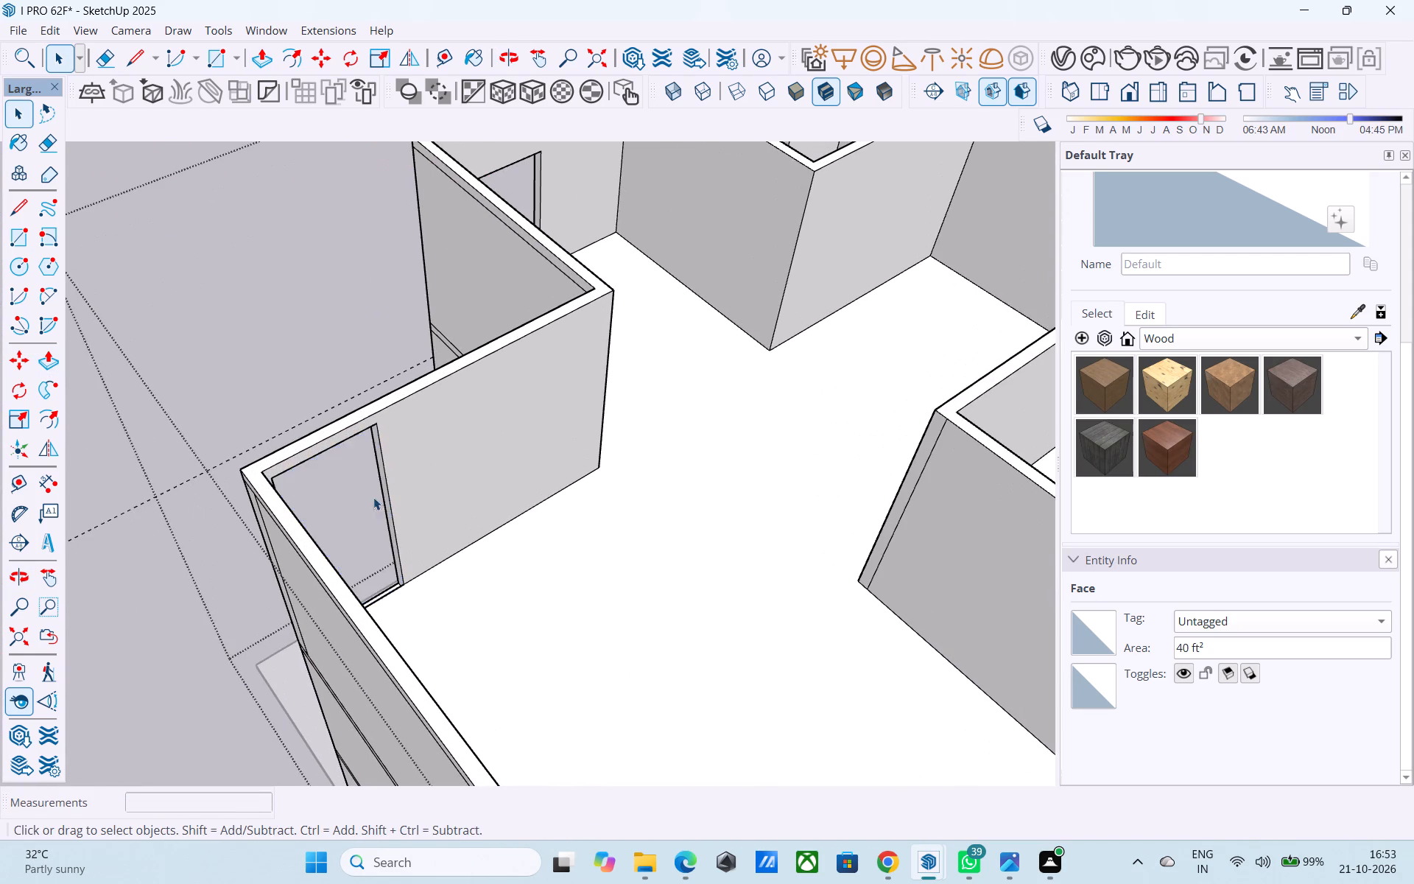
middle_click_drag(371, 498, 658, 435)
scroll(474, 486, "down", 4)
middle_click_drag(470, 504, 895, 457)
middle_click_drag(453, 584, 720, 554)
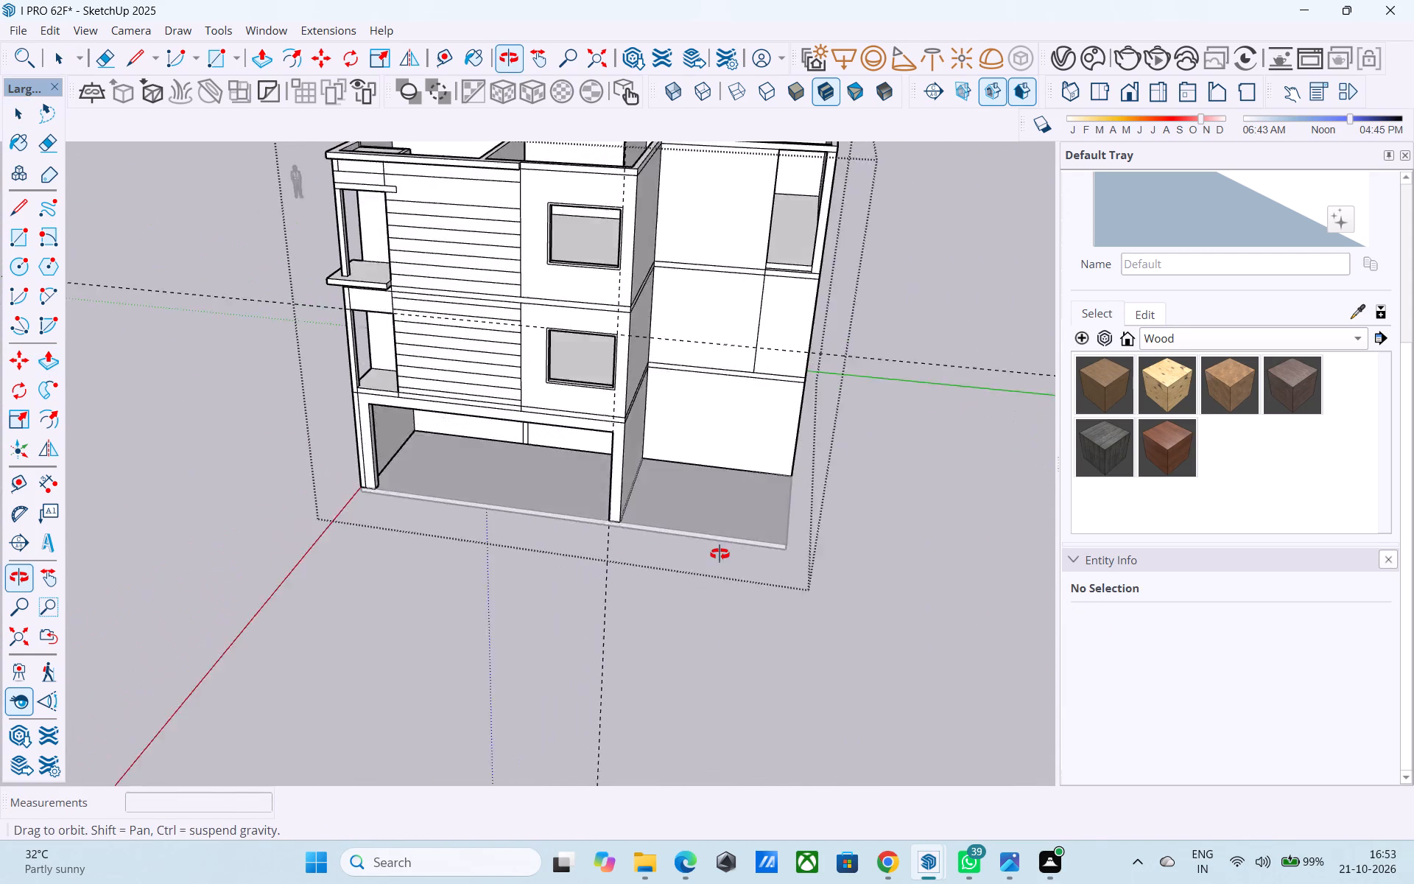
Place a guide 6' from the top-floor room's inside corner beside the new opening, measured along the outer side wall.
middle_click_drag(720, 554, 722, 555)
scroll(443, 549, "down", 5)
scroll(673, 345, "up", 10)
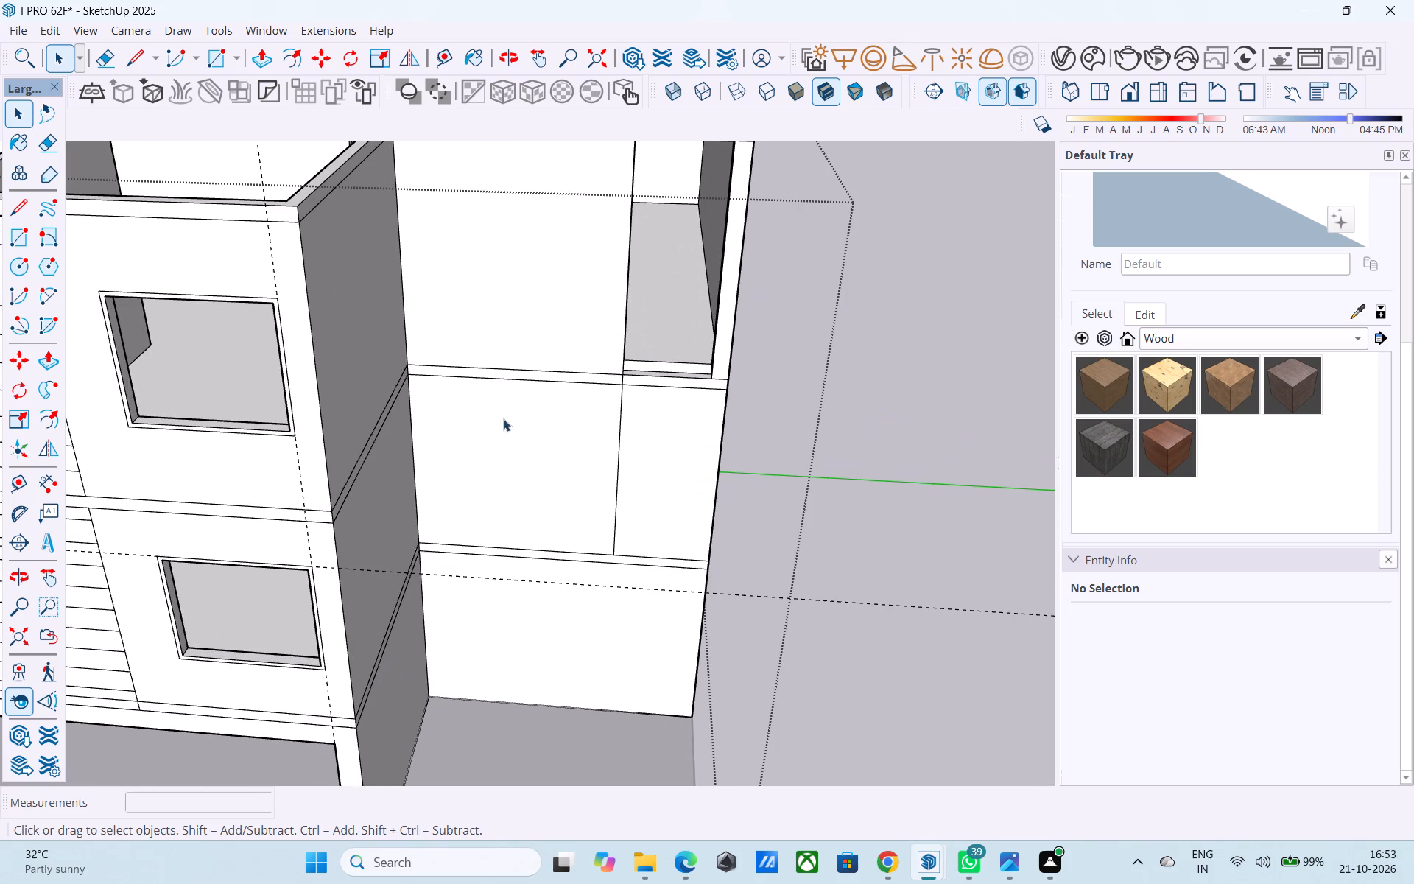
scroll(487, 433, "down", 4)
middle_click_drag(632, 474, 545, 538)
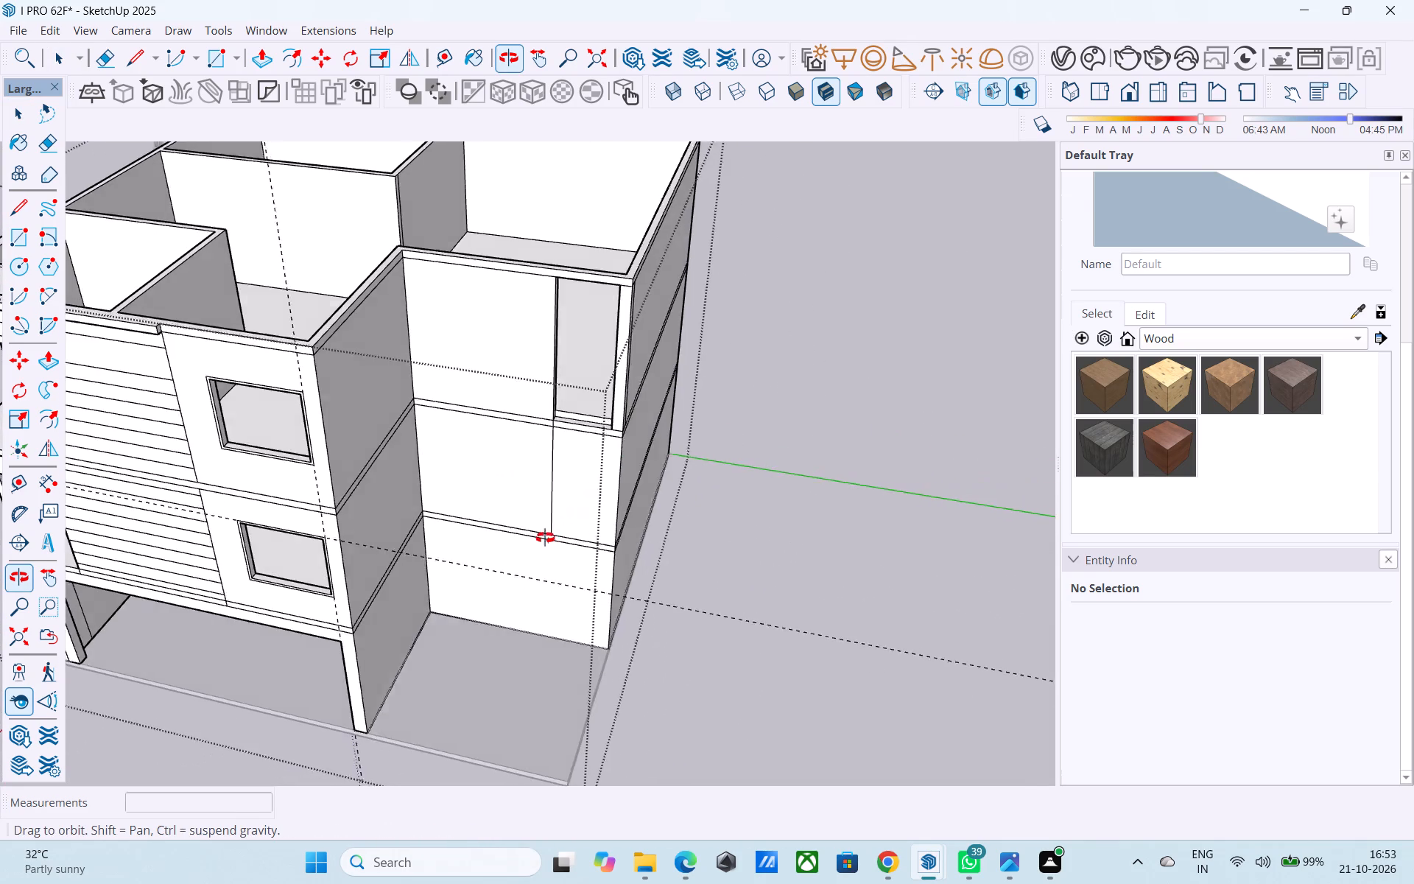
middle_click_drag(545, 538, 958, 681)
middle_click_drag(777, 478, 694, 592, "shift")
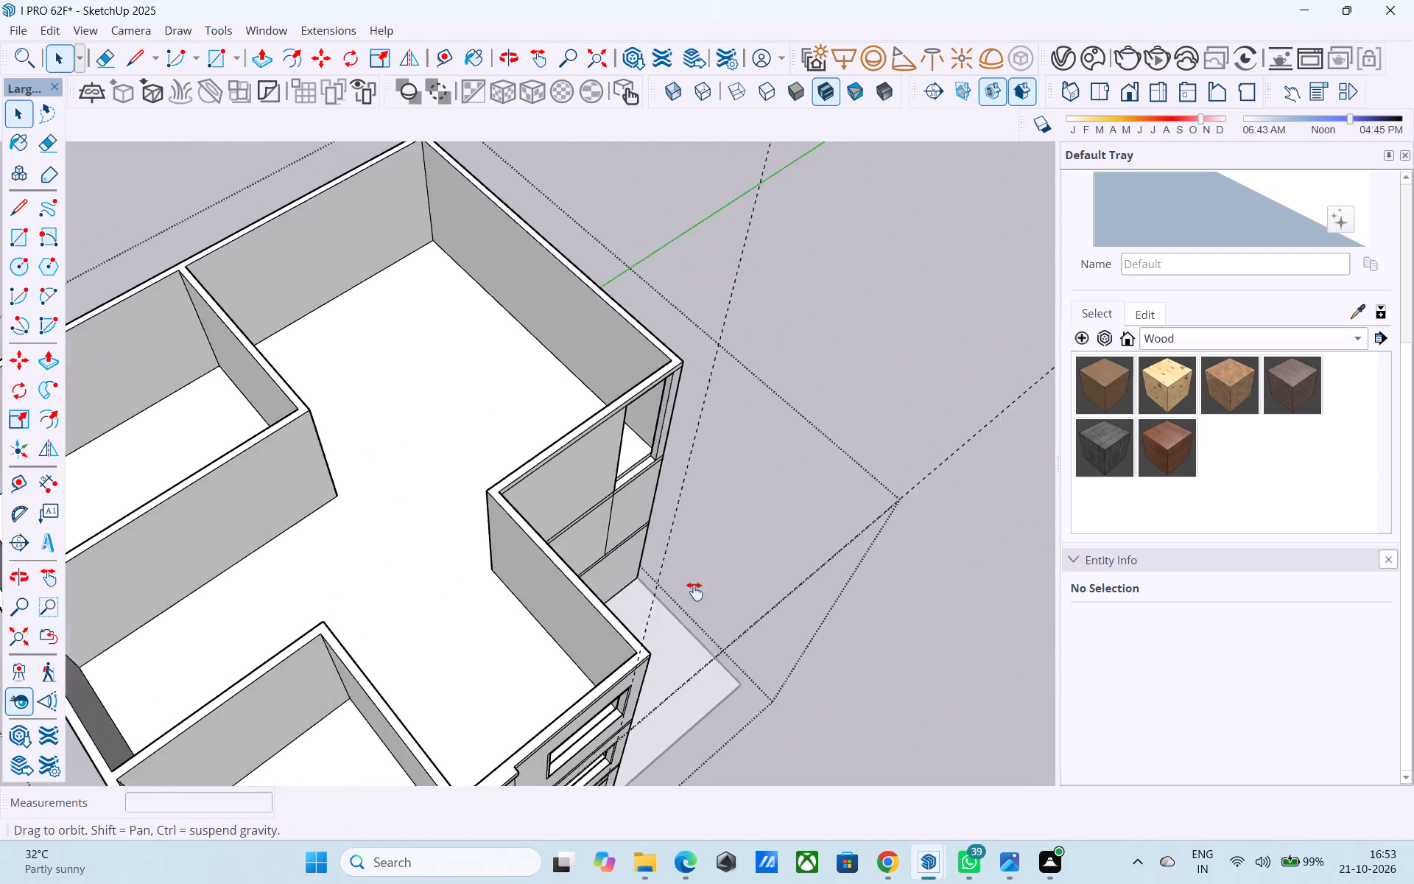
middle_click_drag(694, 592, 1086, 541, "shift")
middle_click_drag(828, 405, 968, 614, "shift")
scroll(840, 459, "up", 8)
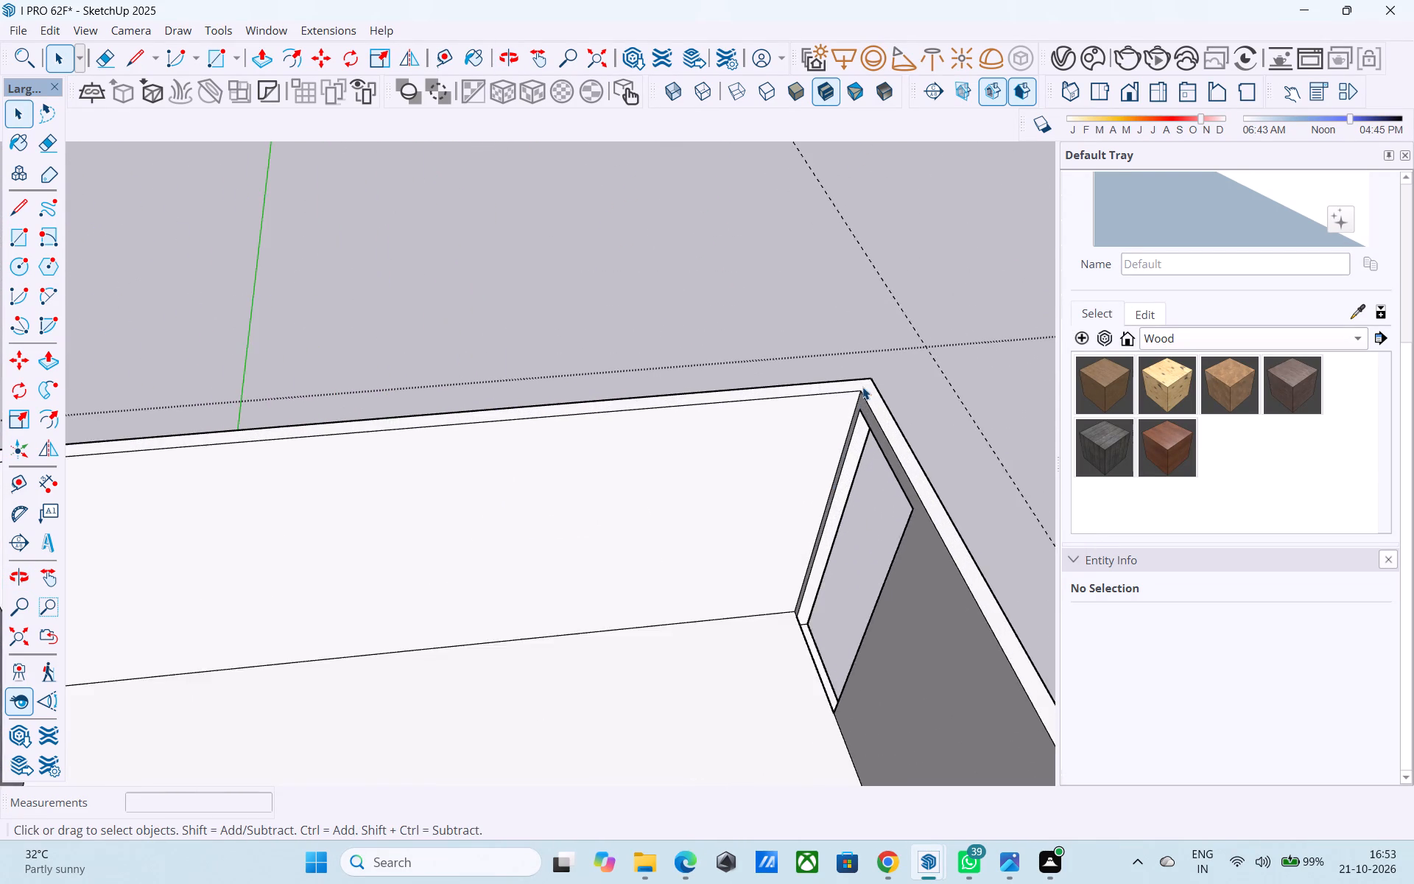
scroll(862, 387, "up", 8)
key("t")
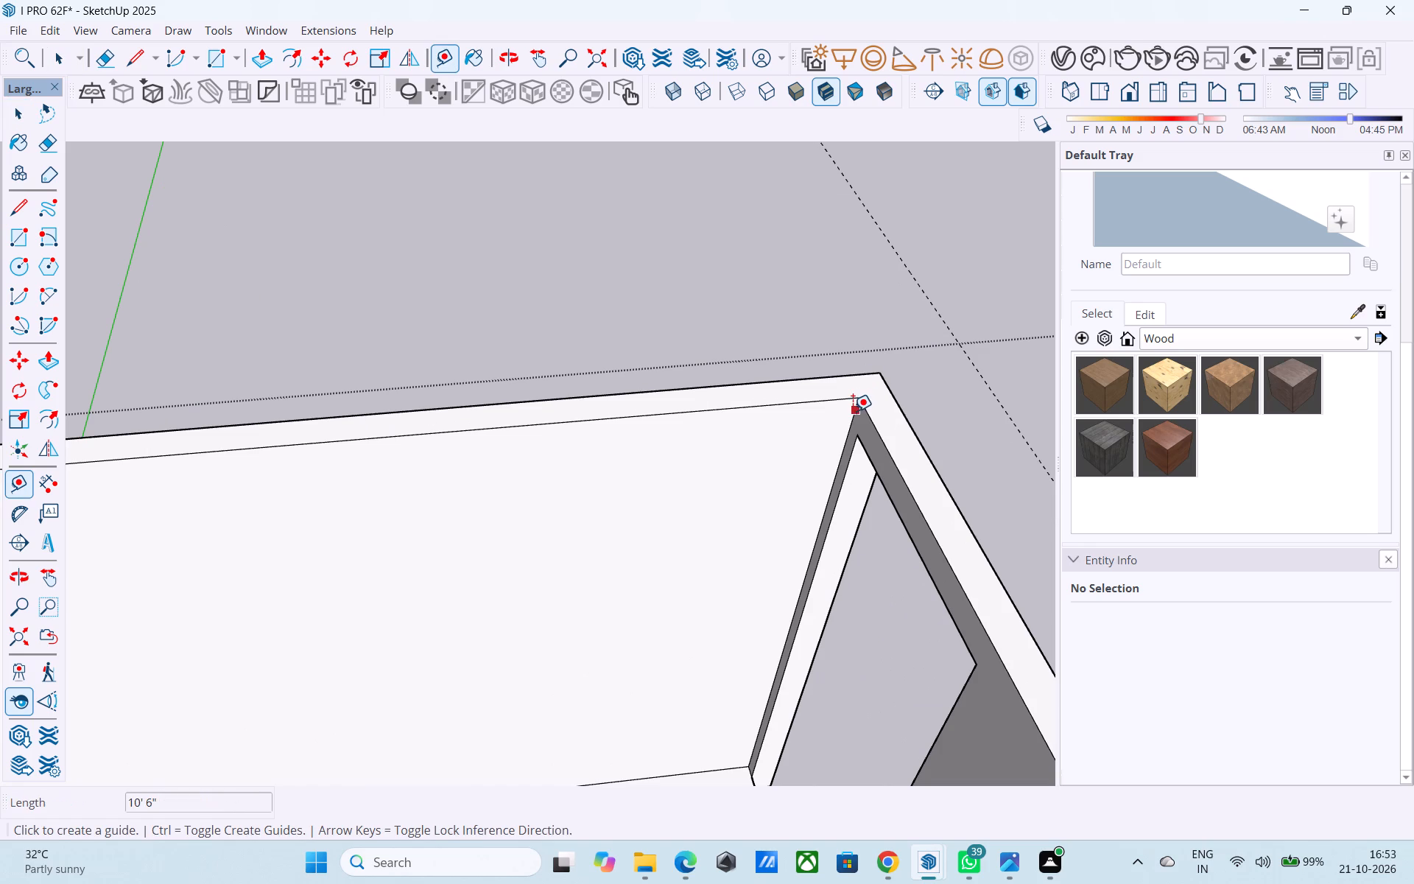
left_click(853, 411)
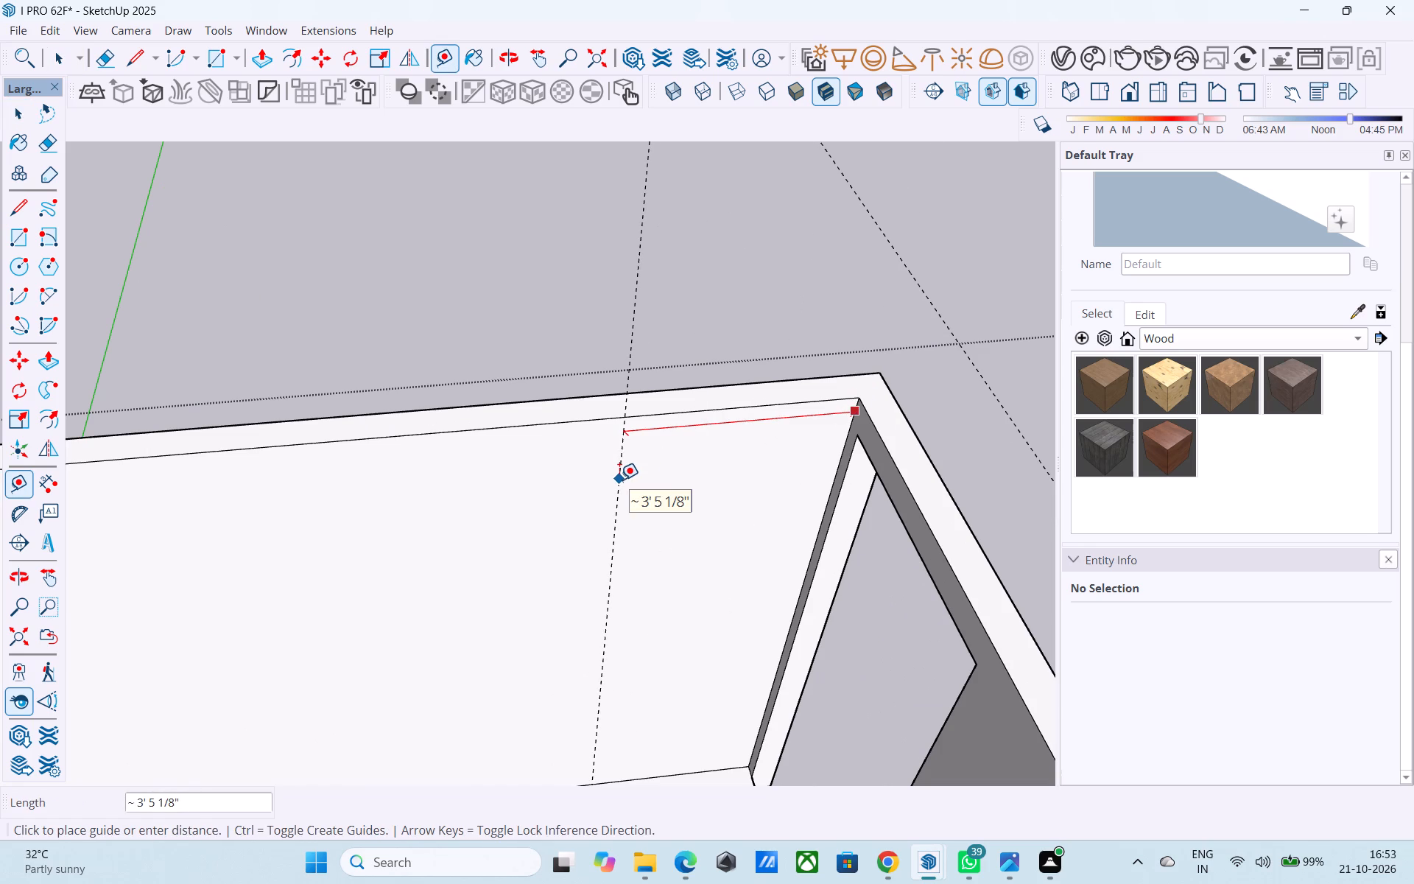
type("6'")
key("Return")
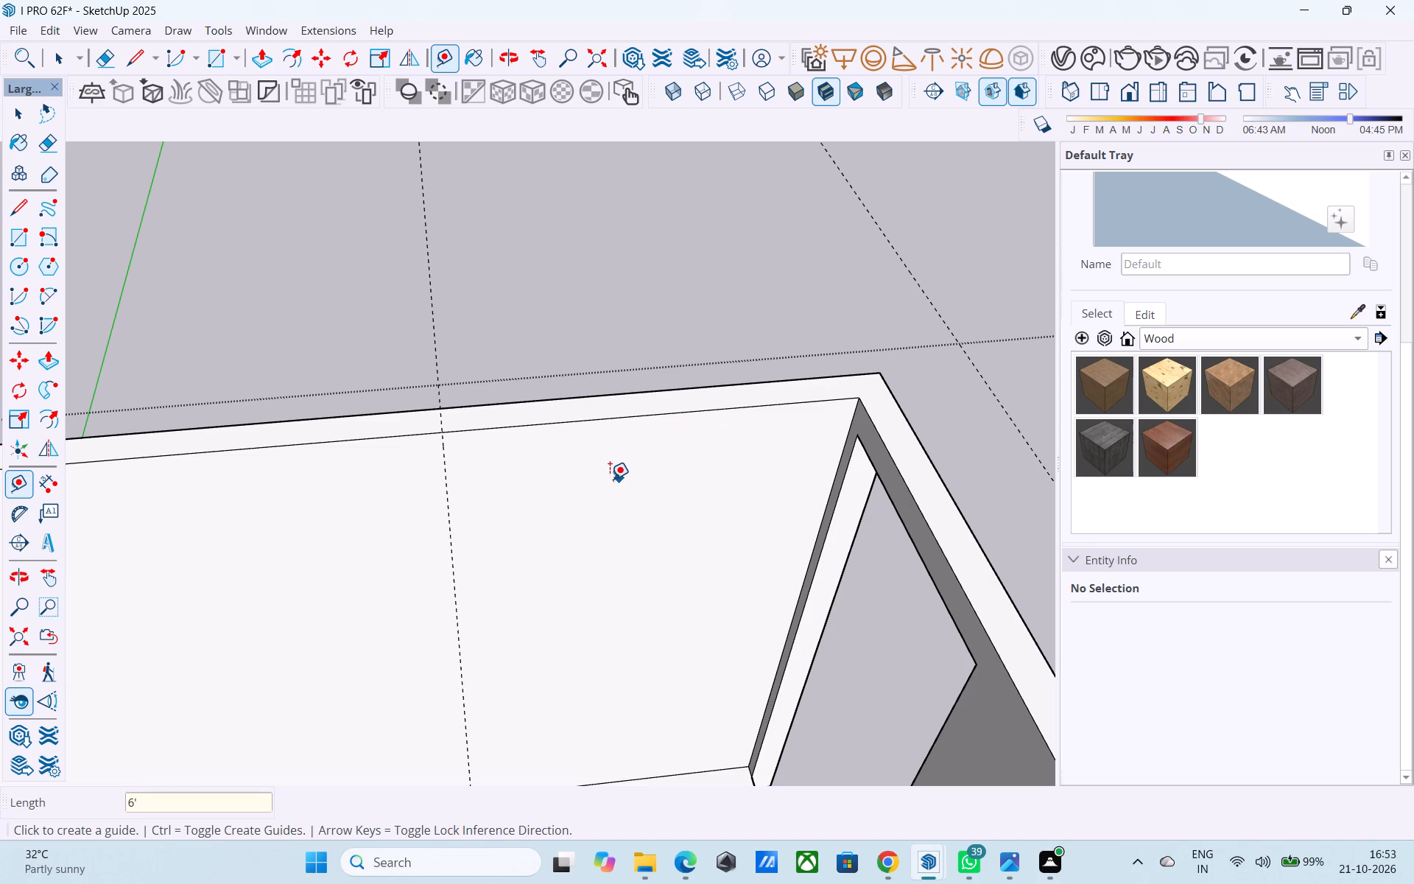
Draw a full-height vertical line on the side wall's inner face, following the guide from wall top to floor.
scroll(610, 477, "down", 5)
middle_click_drag(615, 513, 548, 552)
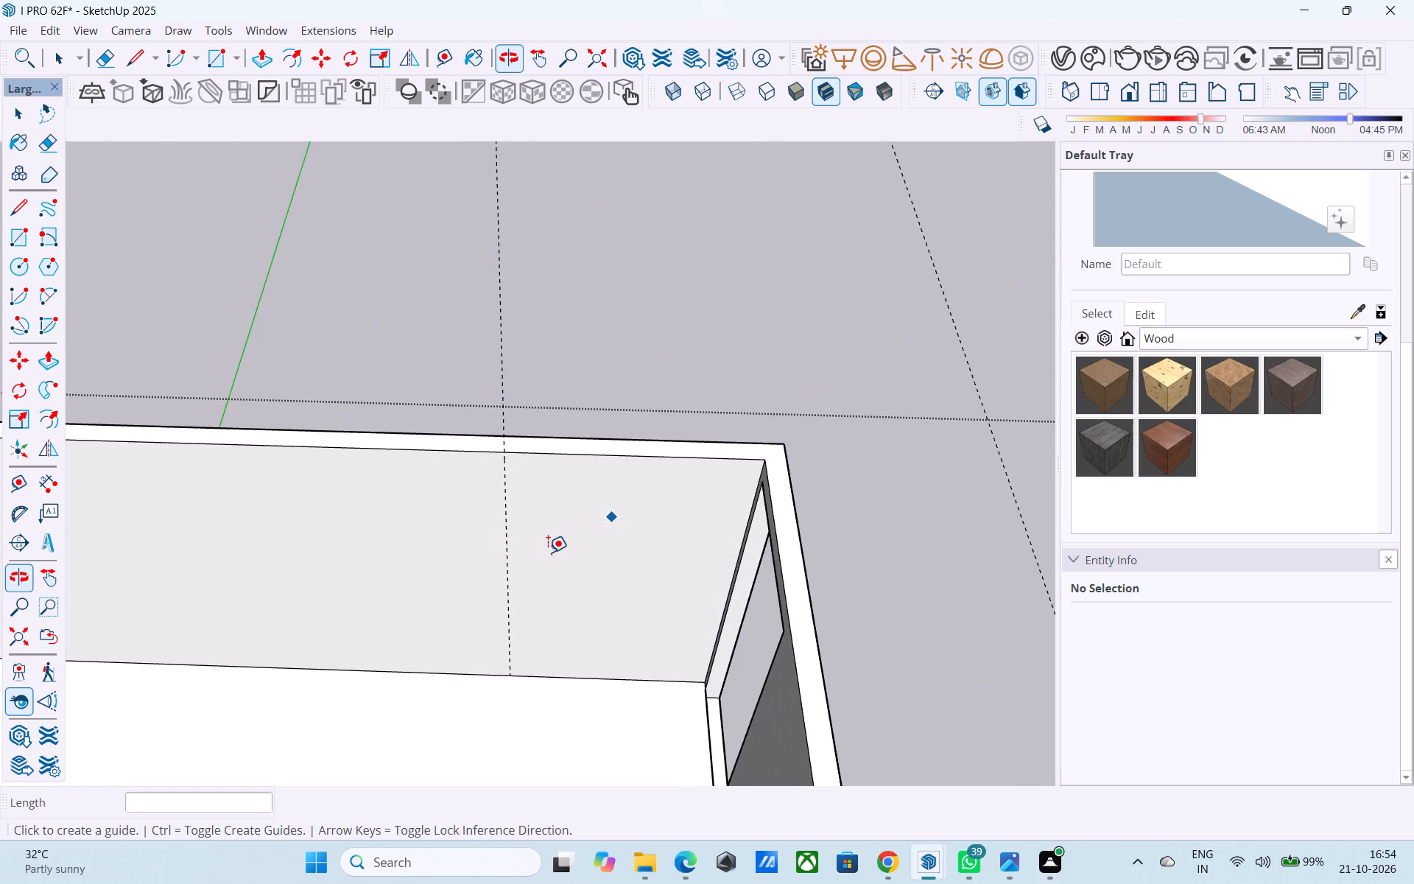
key("l")
scroll(548, 541, "up", 3)
left_click(493, 418)
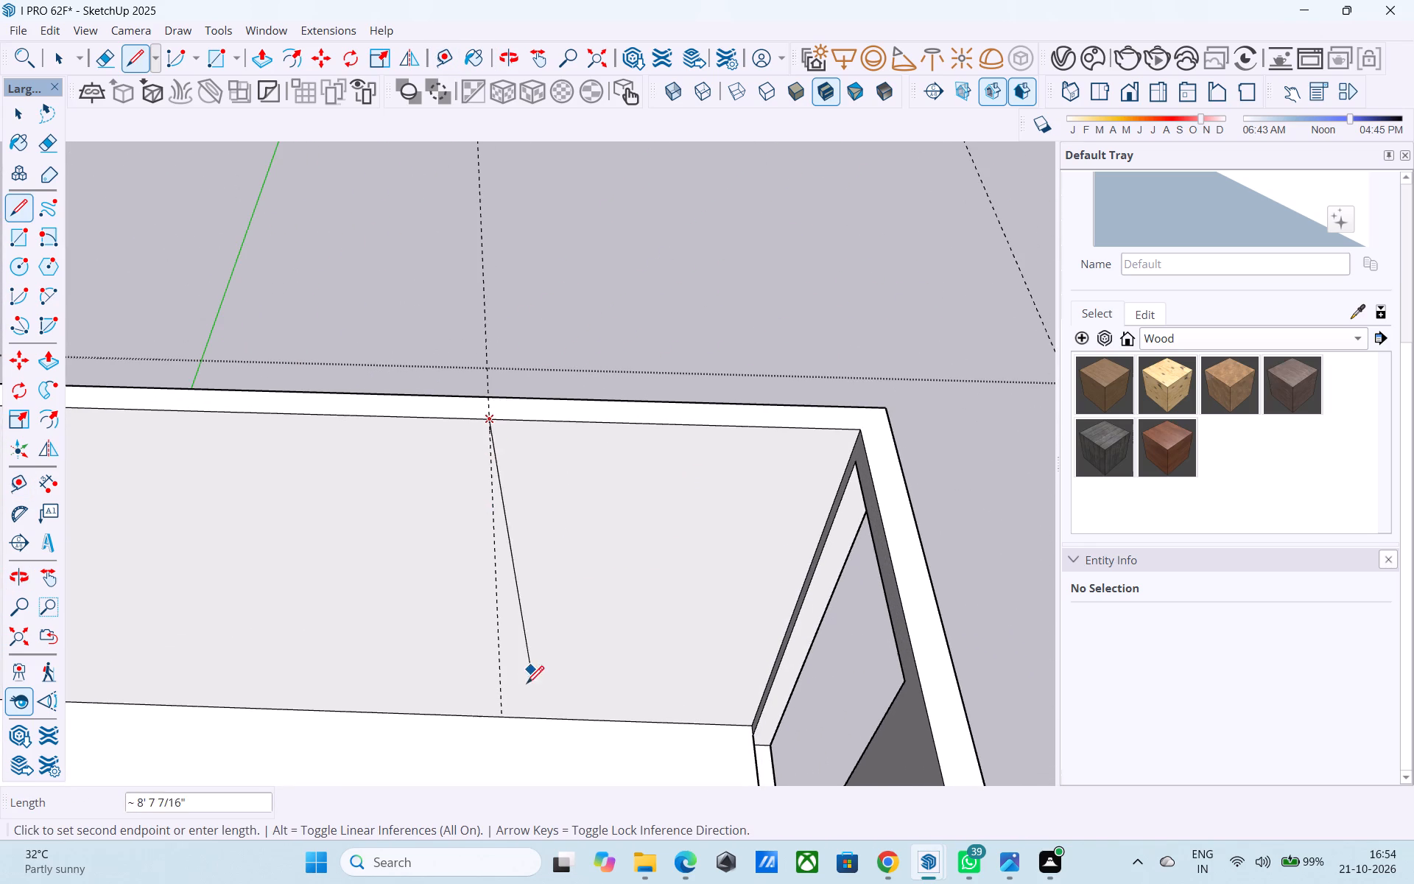
left_click(504, 725)
key("space")
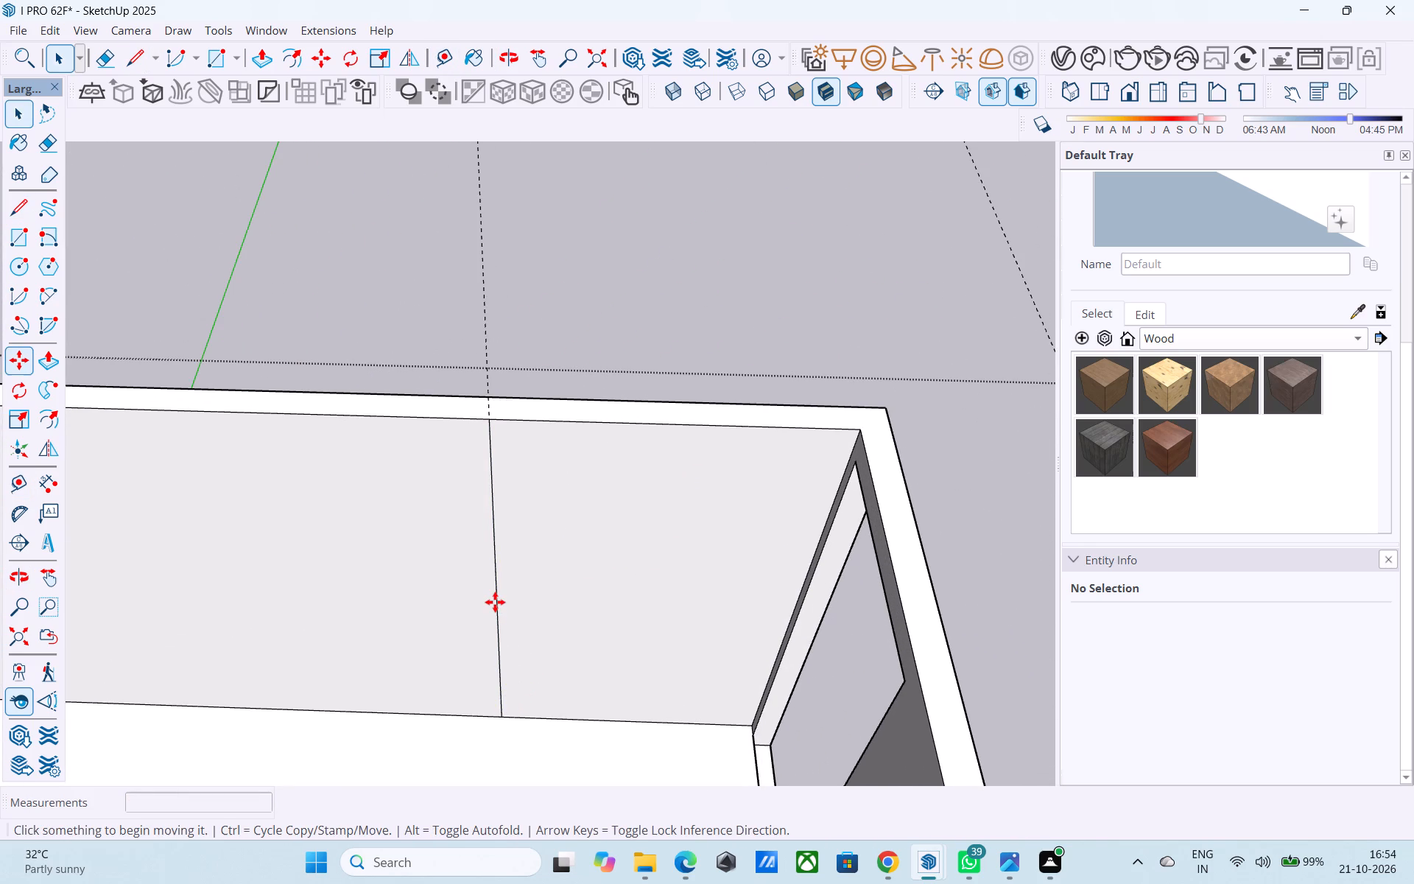
Copy the vertical line 6" farther from the corner to outline a narrow wall strip.
key("m")
left_click(493, 503)
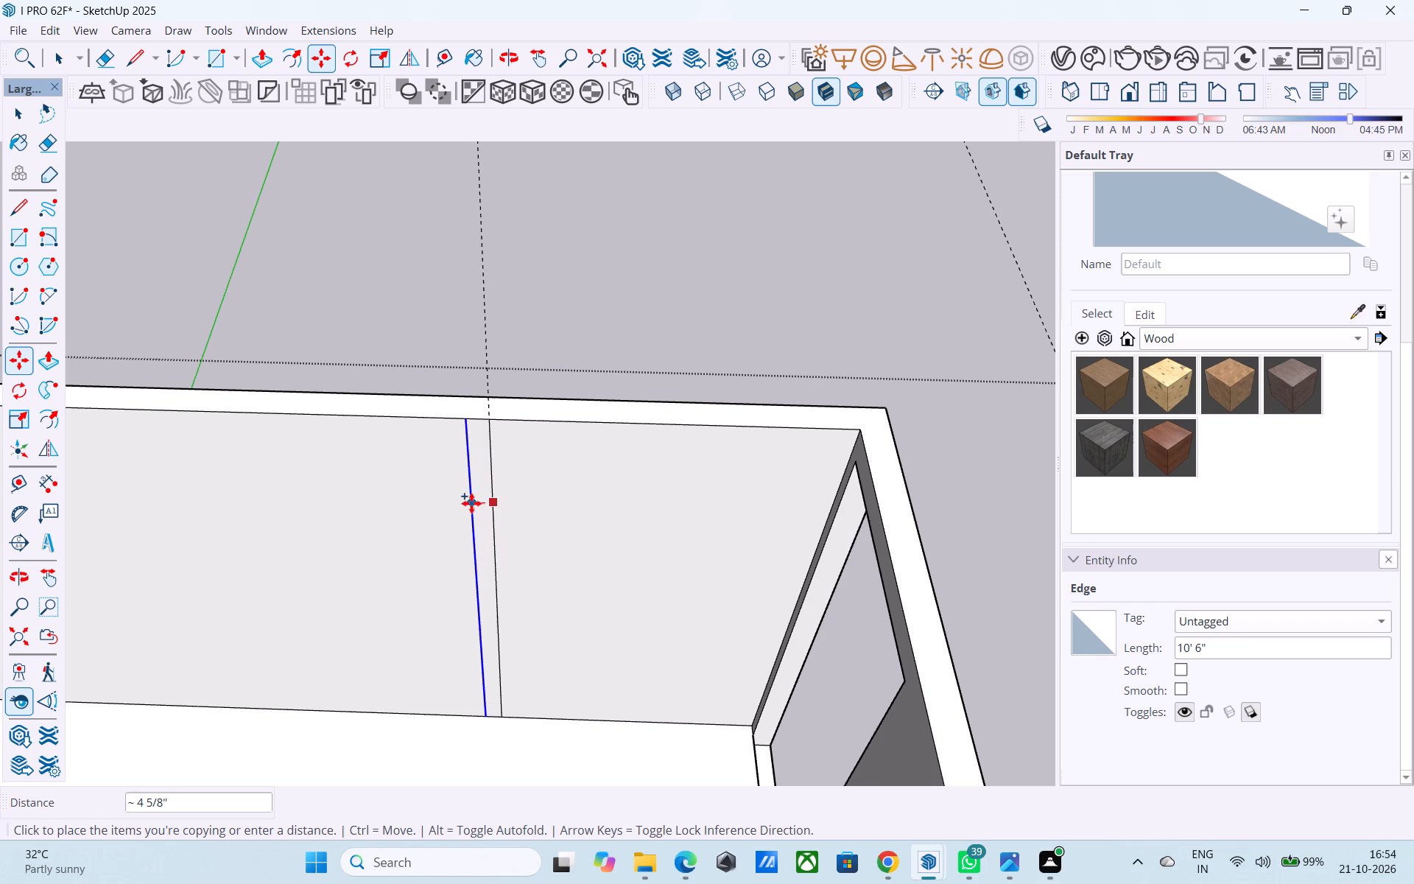
type("6\"")
key("Return")
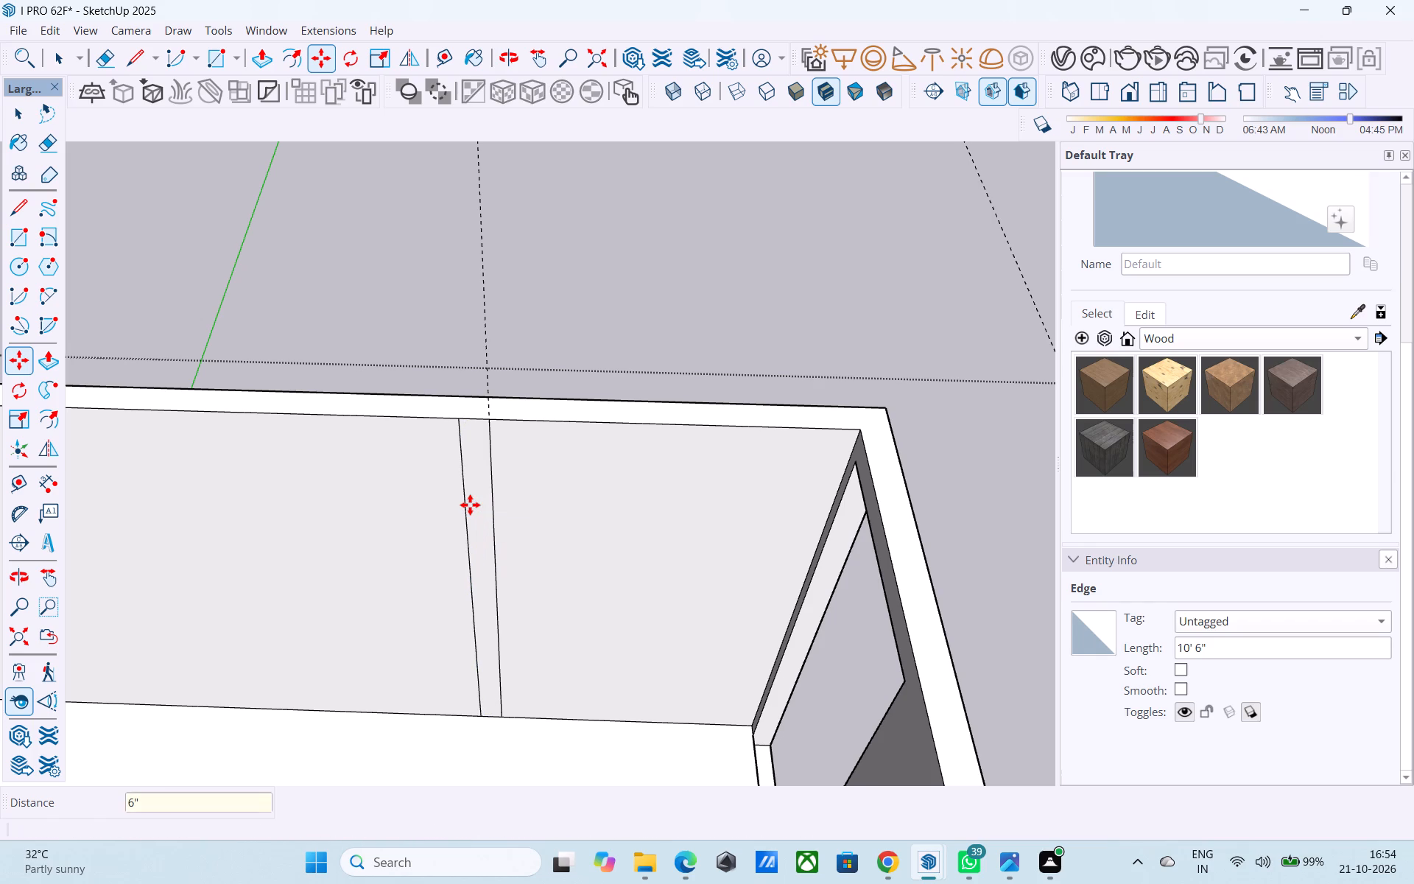
key("space")
Push/Pull the 6" strip 4' 3" into the room, aligned with the facade opening's inner edge, as a partition wall.
left_click(469, 501)
key("p")
left_click(470, 502)
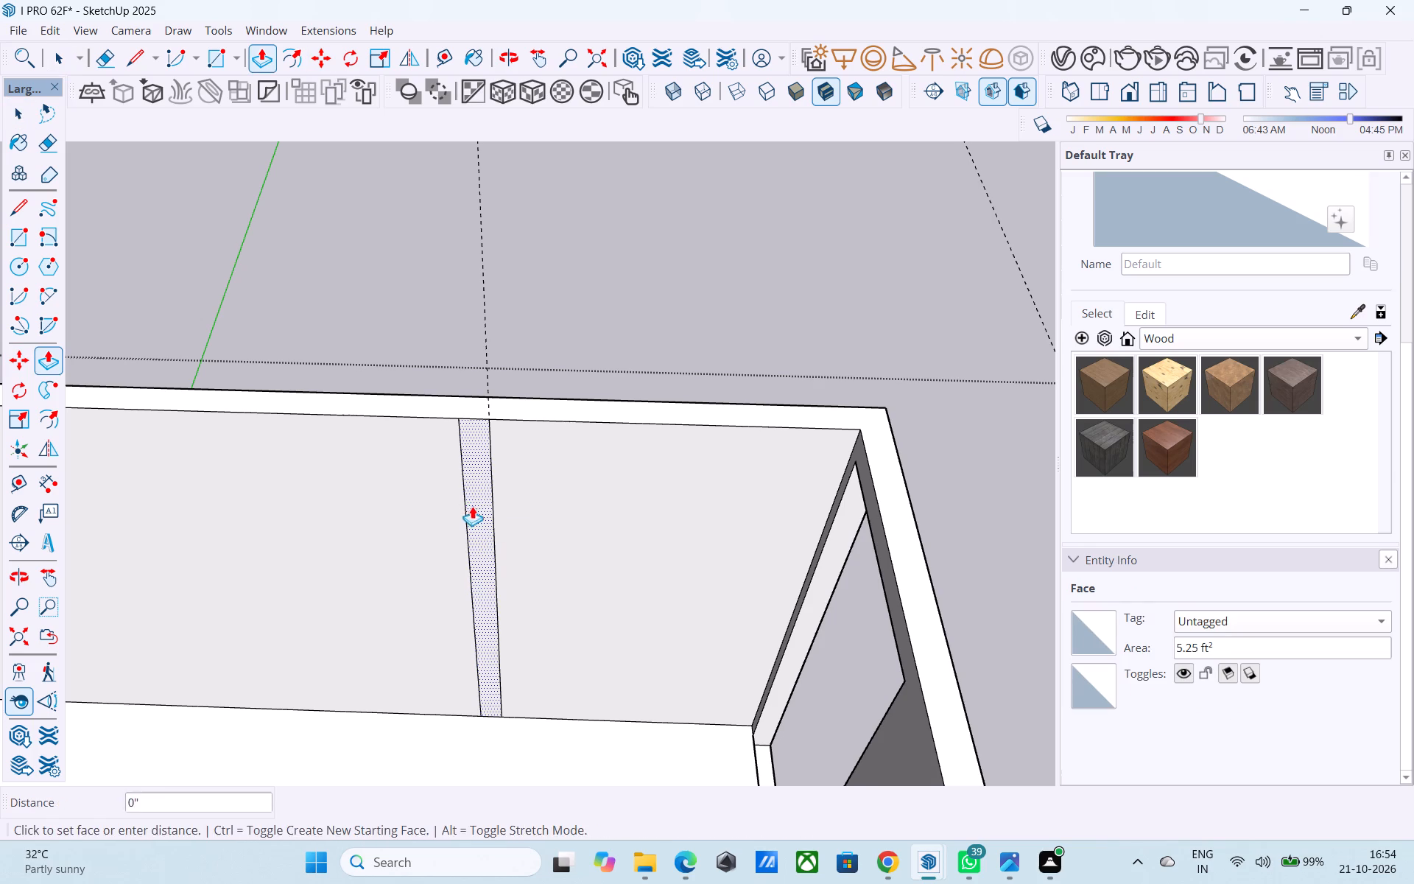
scroll(496, 580, "down", 1)
middle_click_drag(492, 583, 272, 592)
scroll(271, 593, "down", 15)
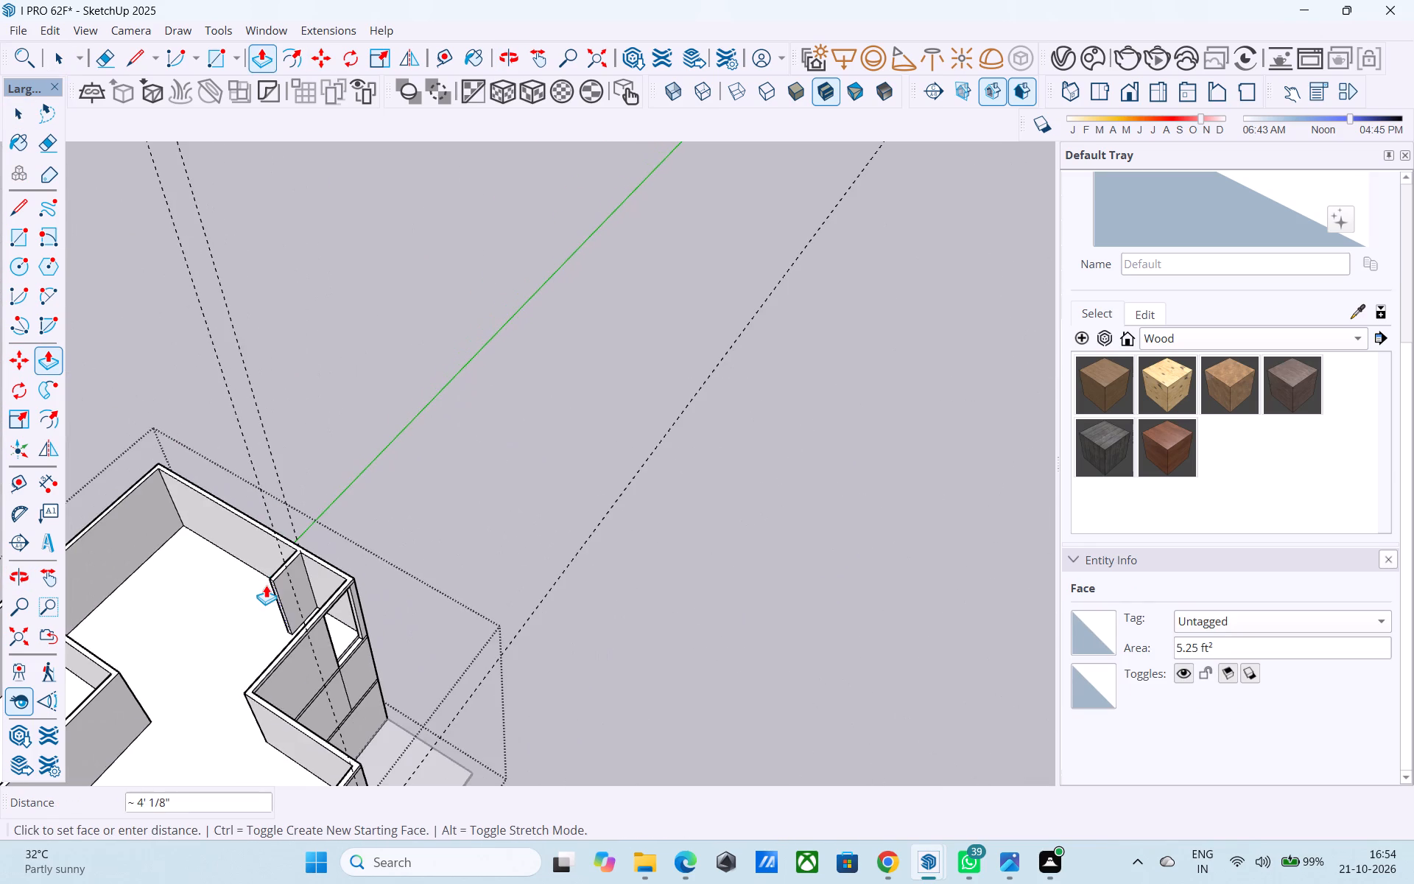
middle_click_drag(266, 585, 335, 471)
scroll(395, 482, "up", 9)
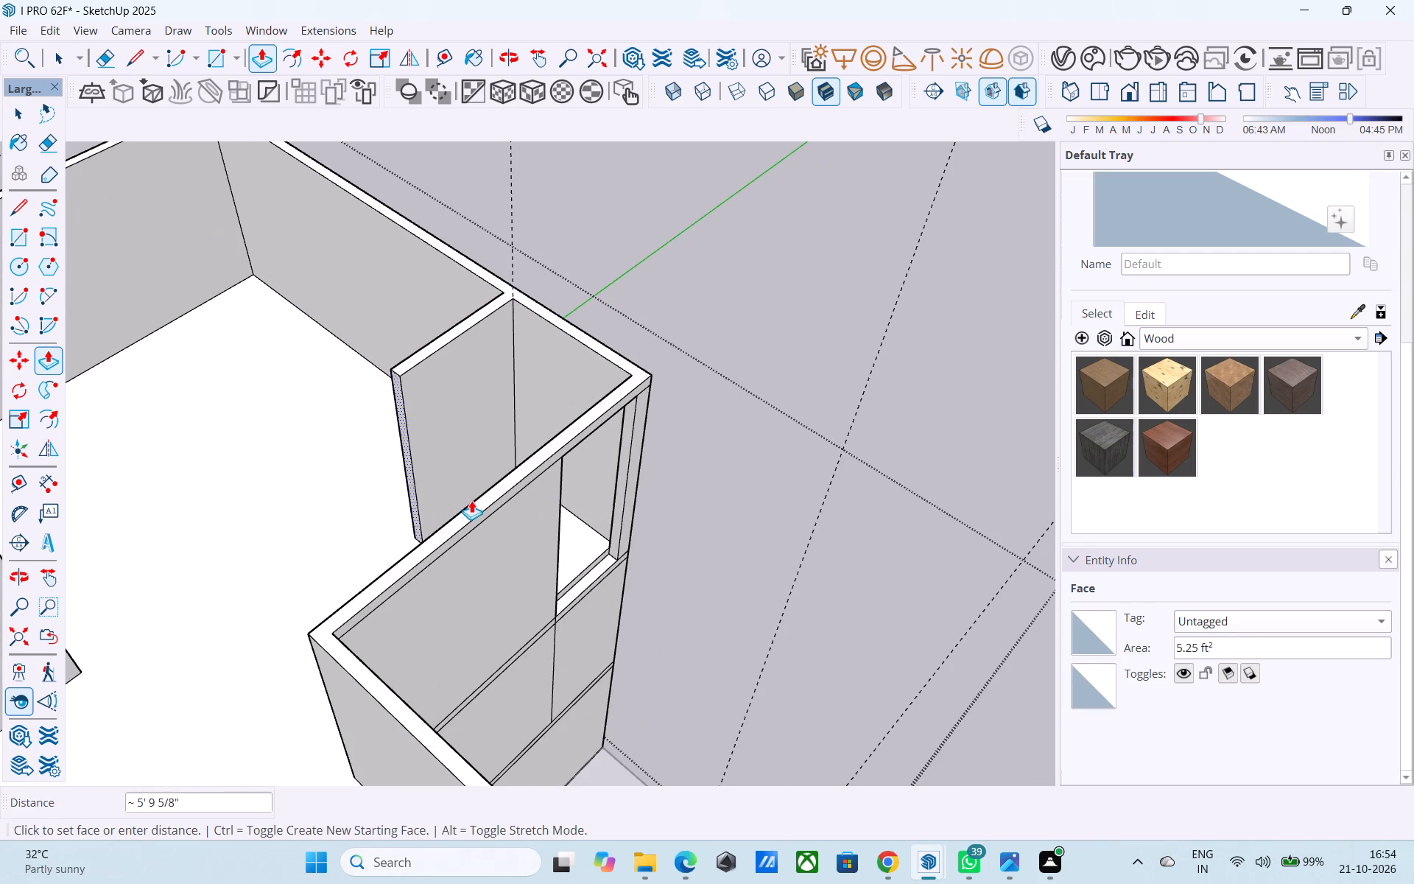
middle_click_drag(528, 491, 404, 464)
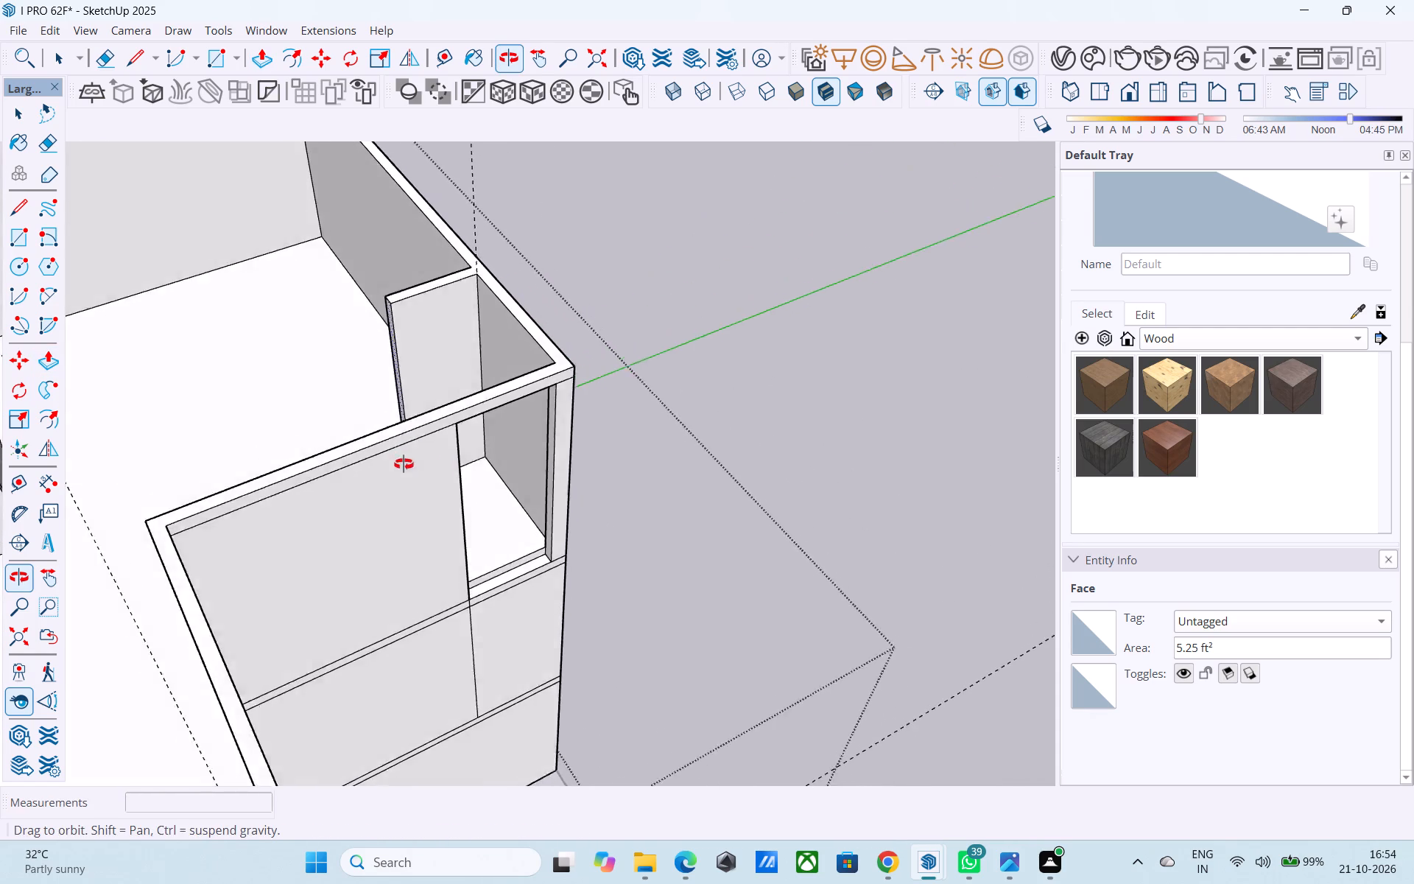
middle_click_drag(404, 464, 415, 462)
scroll(462, 439, "up", 5)
left_click(453, 387)
Extend the free end of the new partition wall by another 6".
middle_click_drag(436, 396, 393, 387)
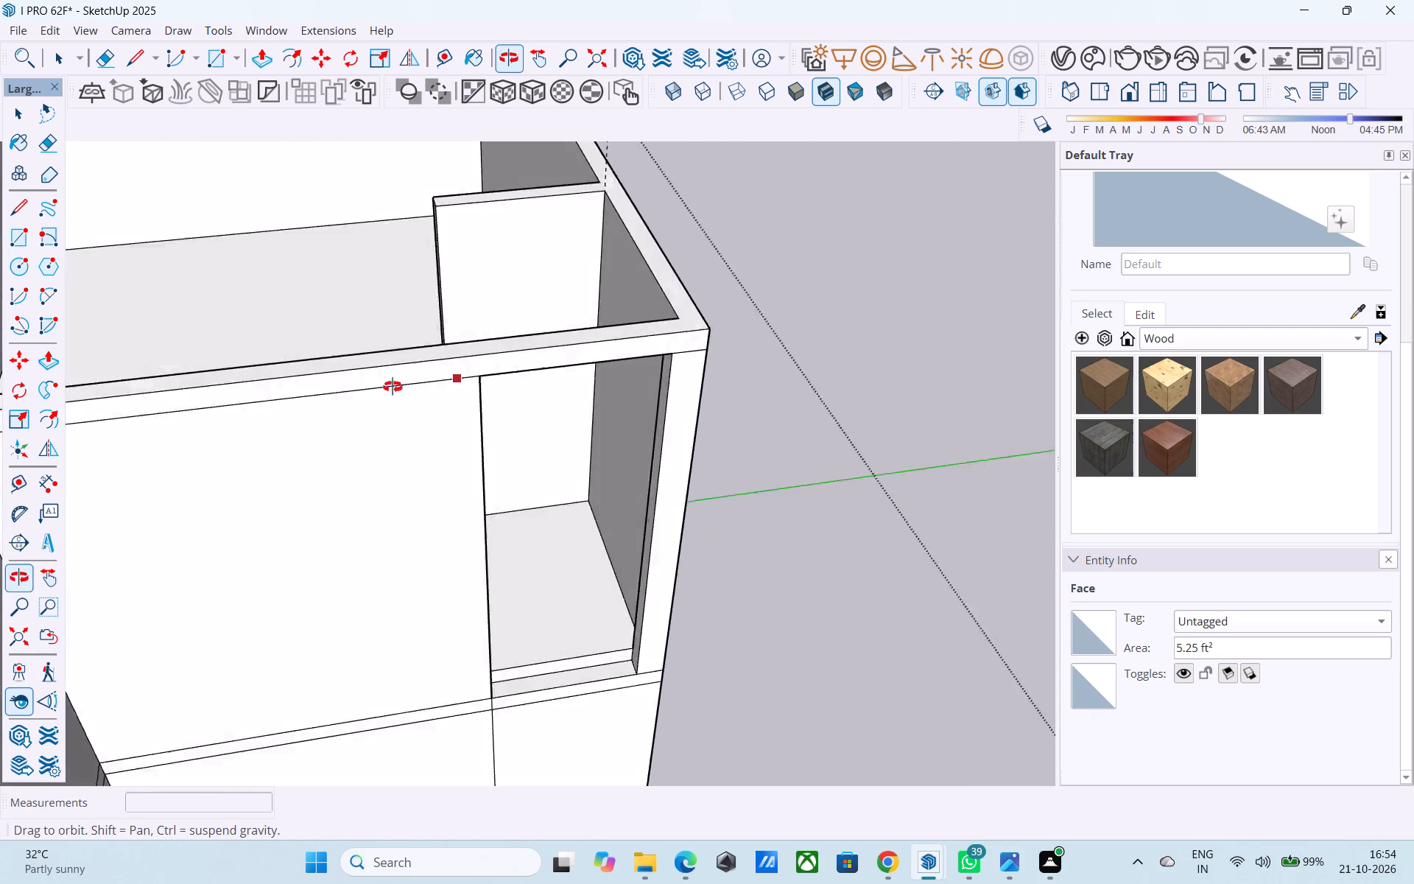
middle_click_drag(393, 387, 879, 362)
scroll(879, 362, "up", 1)
scroll(877, 348, "down", 6)
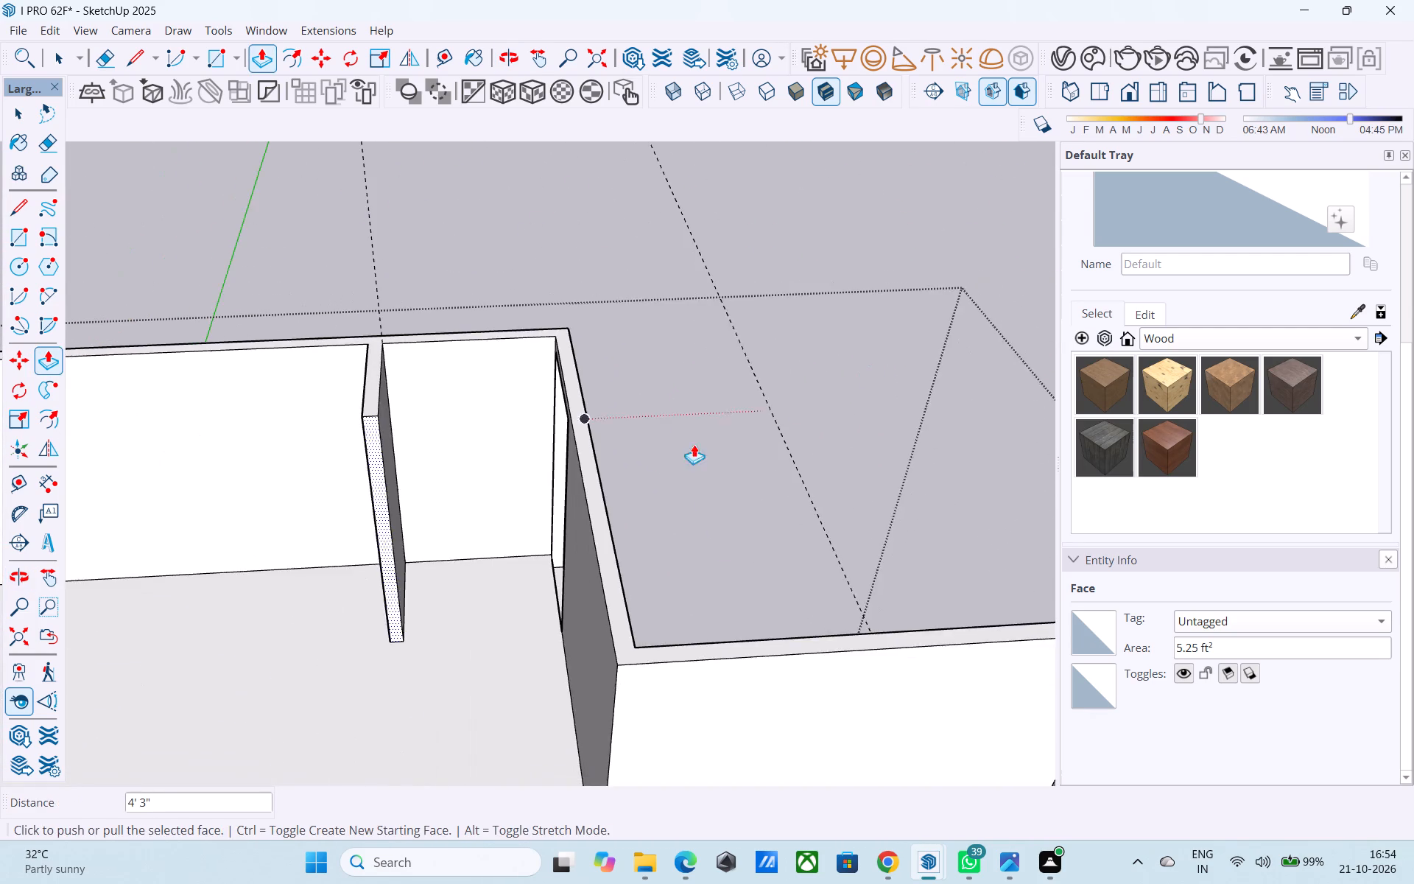
scroll(652, 443, "down", 5)
middle_click_drag(578, 469, 795, 536)
scroll(601, 530, "up", 8)
middle_click_drag(595, 500, 537, 466)
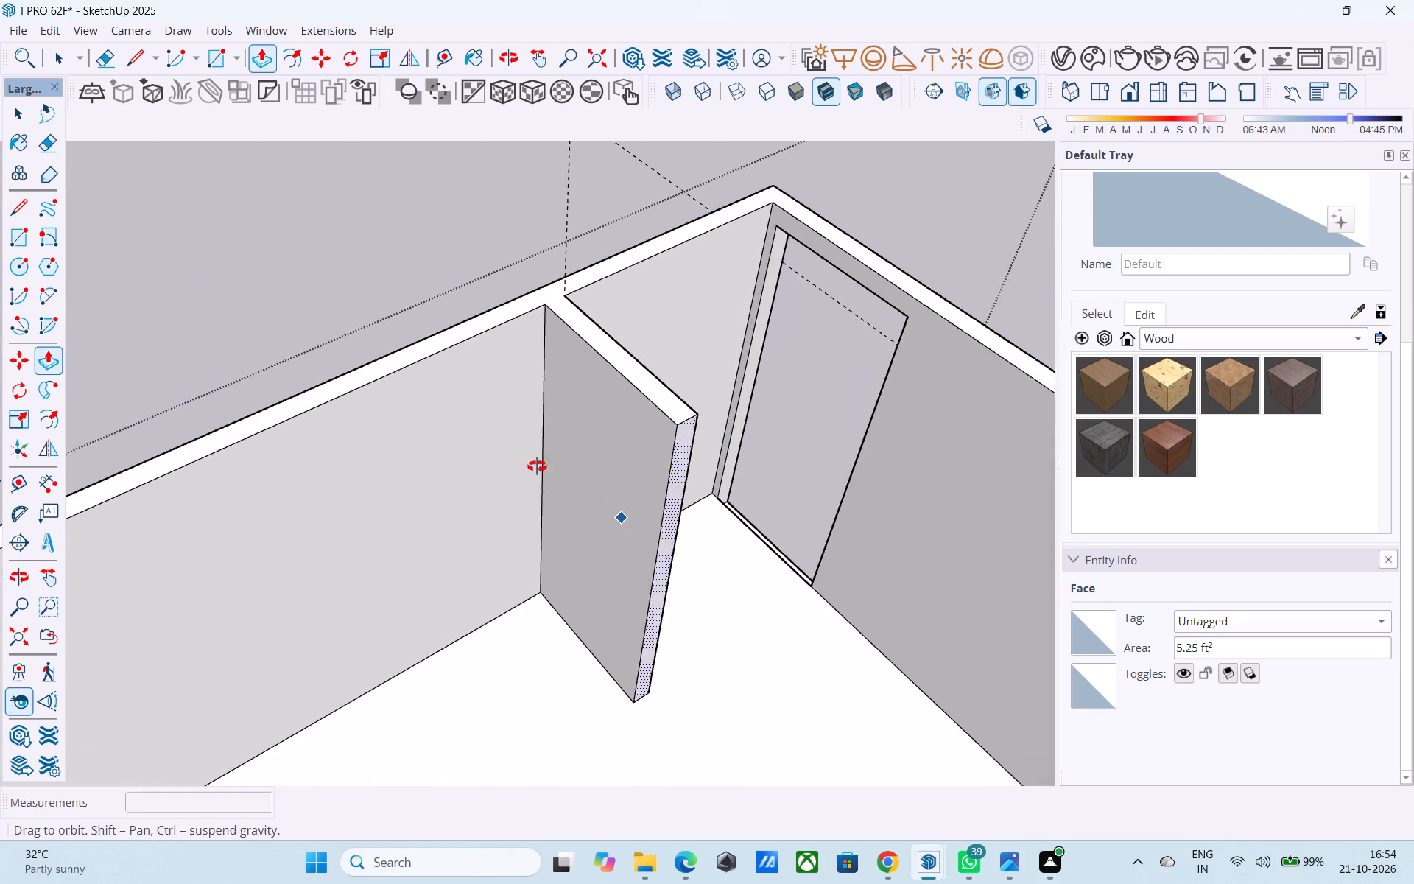
middle_click_drag(537, 466, 479, 441)
scroll(400, 420, "down", 5)
scroll(547, 489, "up", 4)
left_click(547, 489)
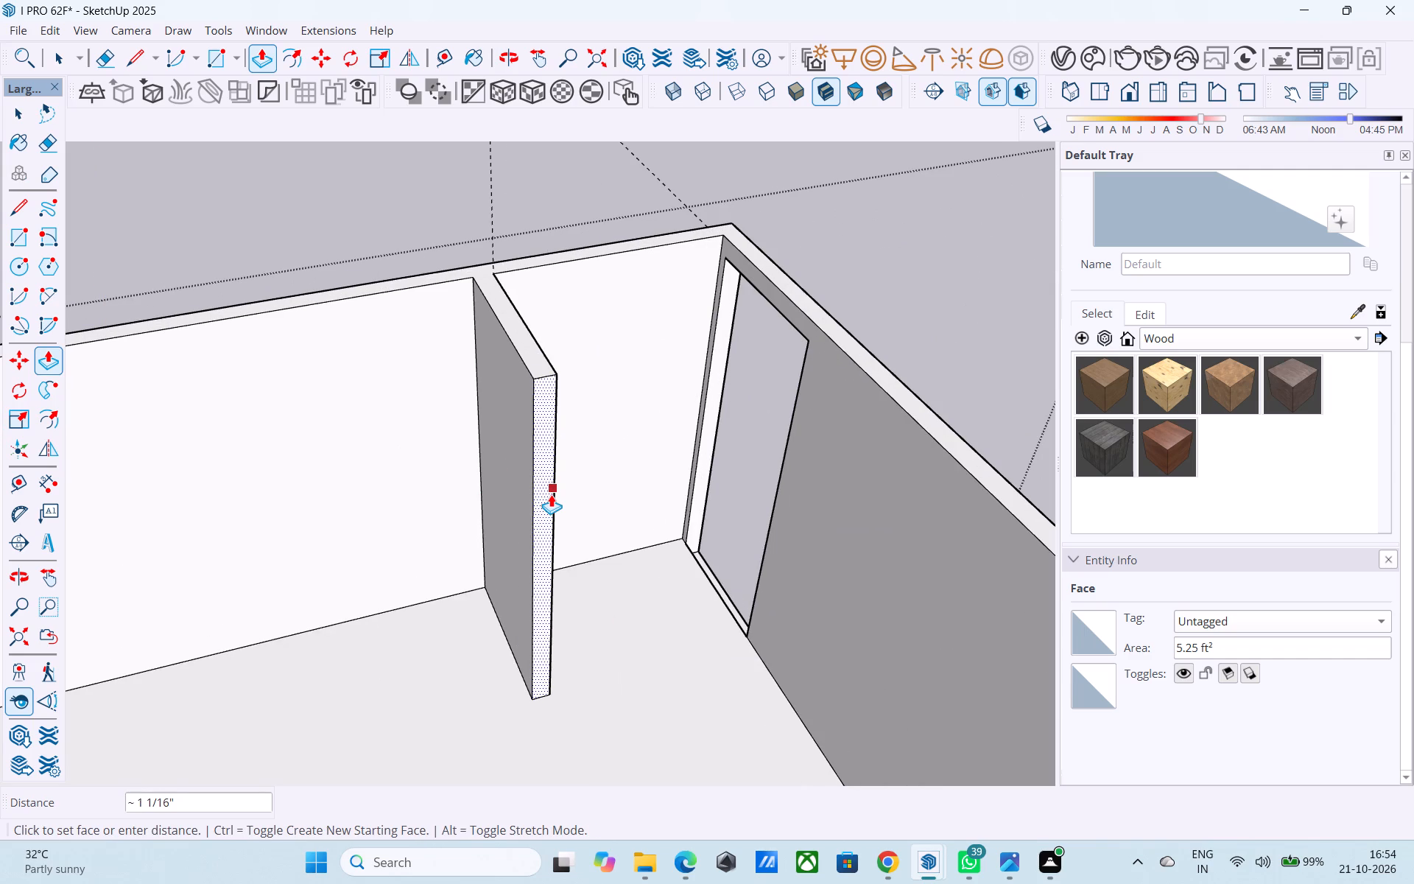
type("6\"")
key("Return")
key("space")
Copy the partition's free-end vertical edge 6" along its side facing the opening to outline a return wall strip.
scroll(551, 494, "up", 1)
middle_click_drag(546, 494, 116, 514)
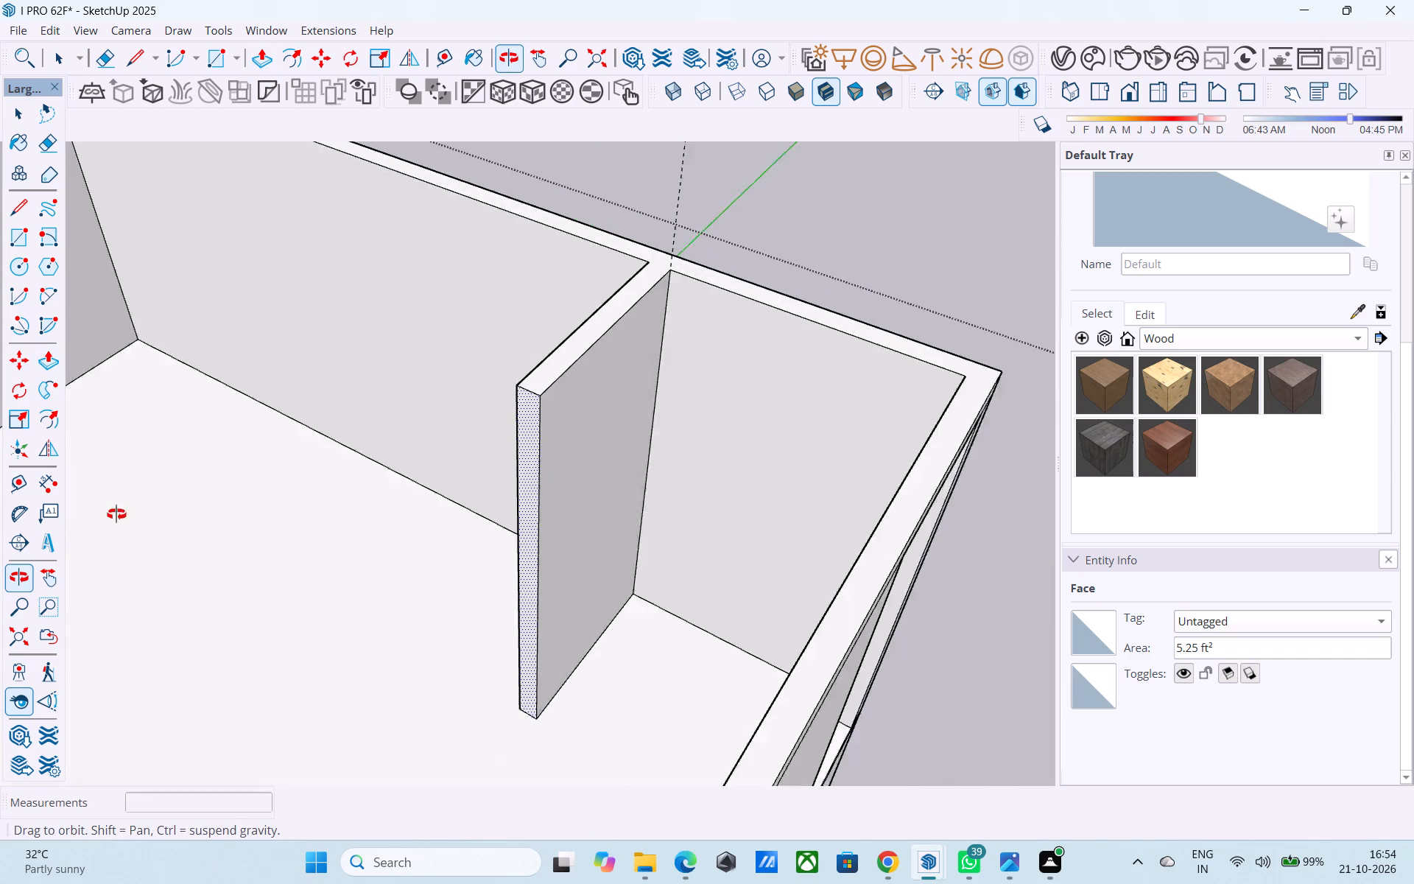
middle_click_drag(116, 514, 96, 514)
middle_click_drag(571, 568, 516, 575)
scroll(549, 493, "up", 3)
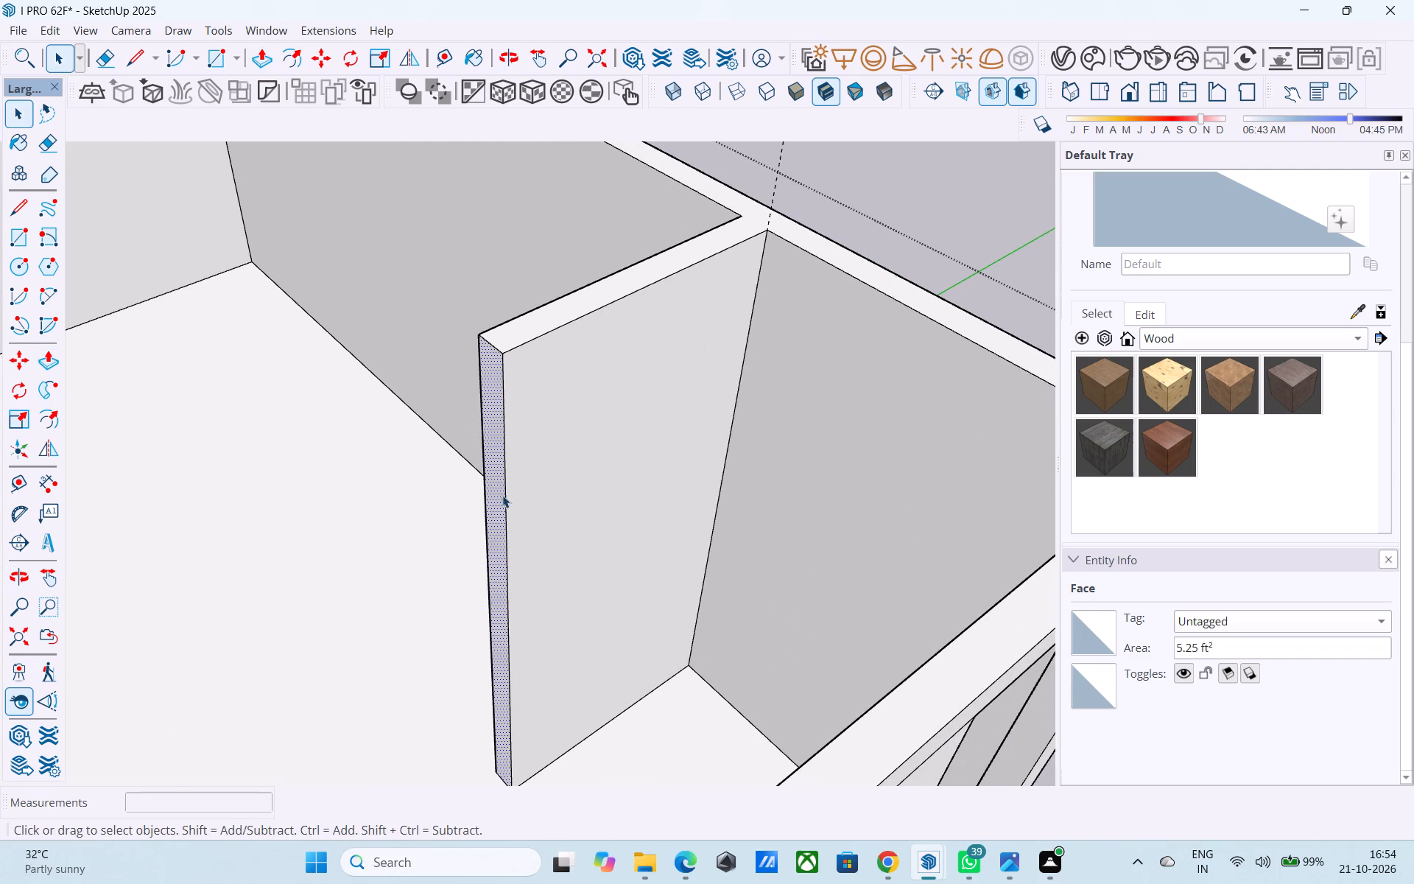
left_click(504, 497)
key("m")
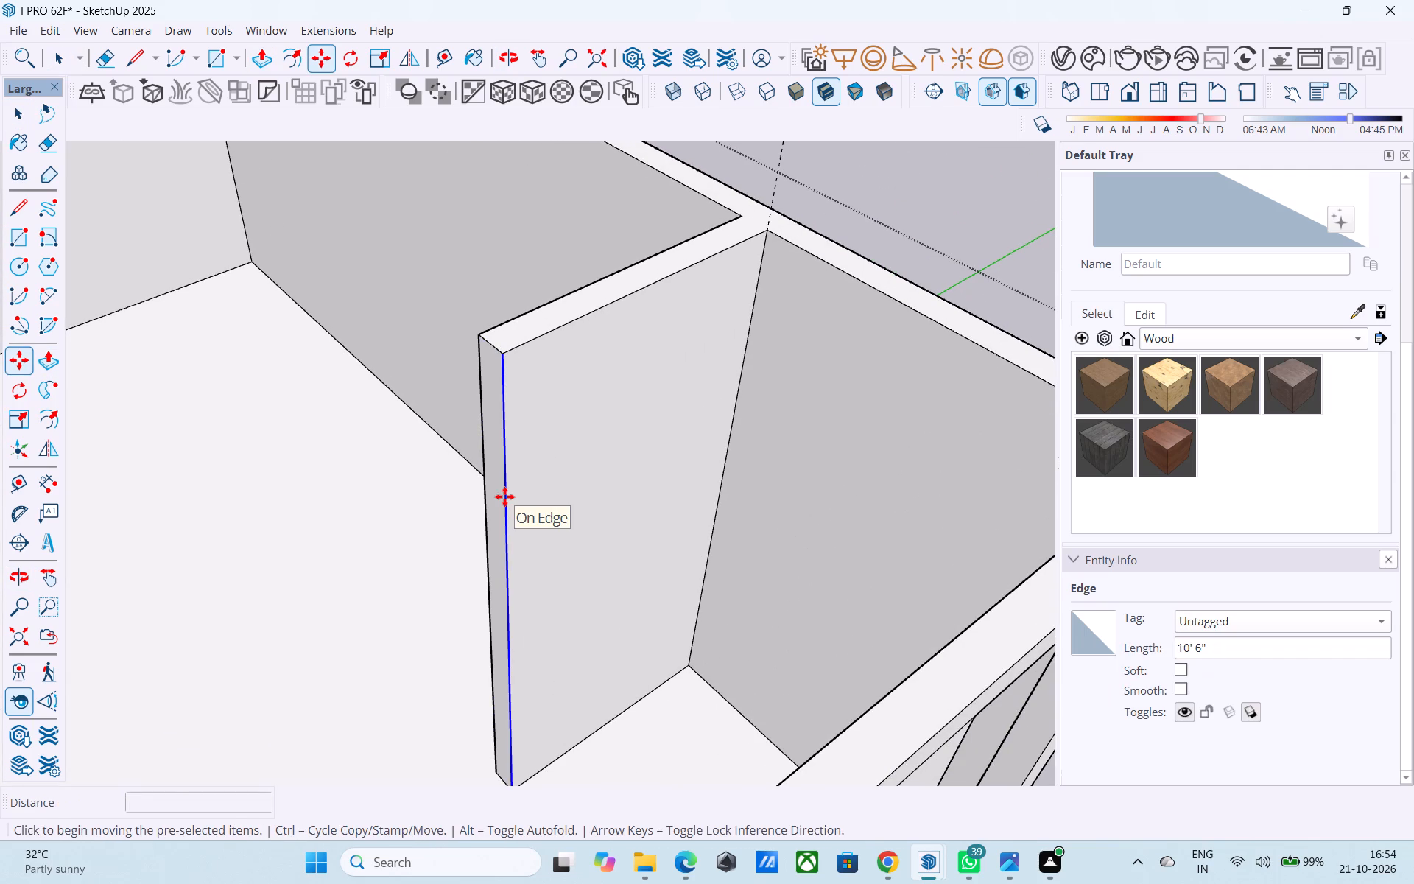
left_click(505, 357)
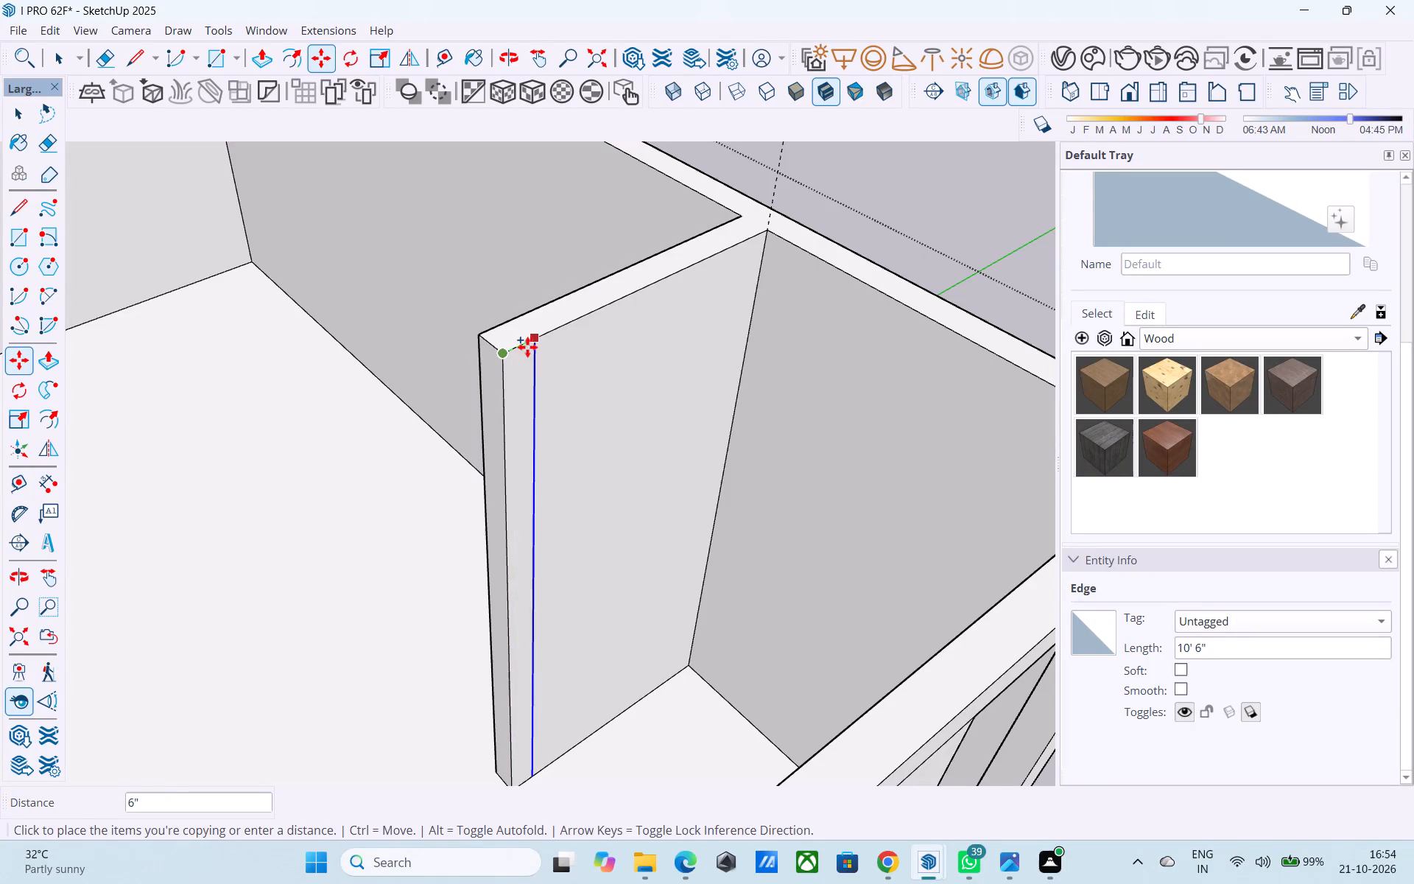
left_click(532, 344)
key("space")
Push/Pull the 6" strip 6' to meet the facade wall, enclosing the space behind the opening.
left_click(518, 371)
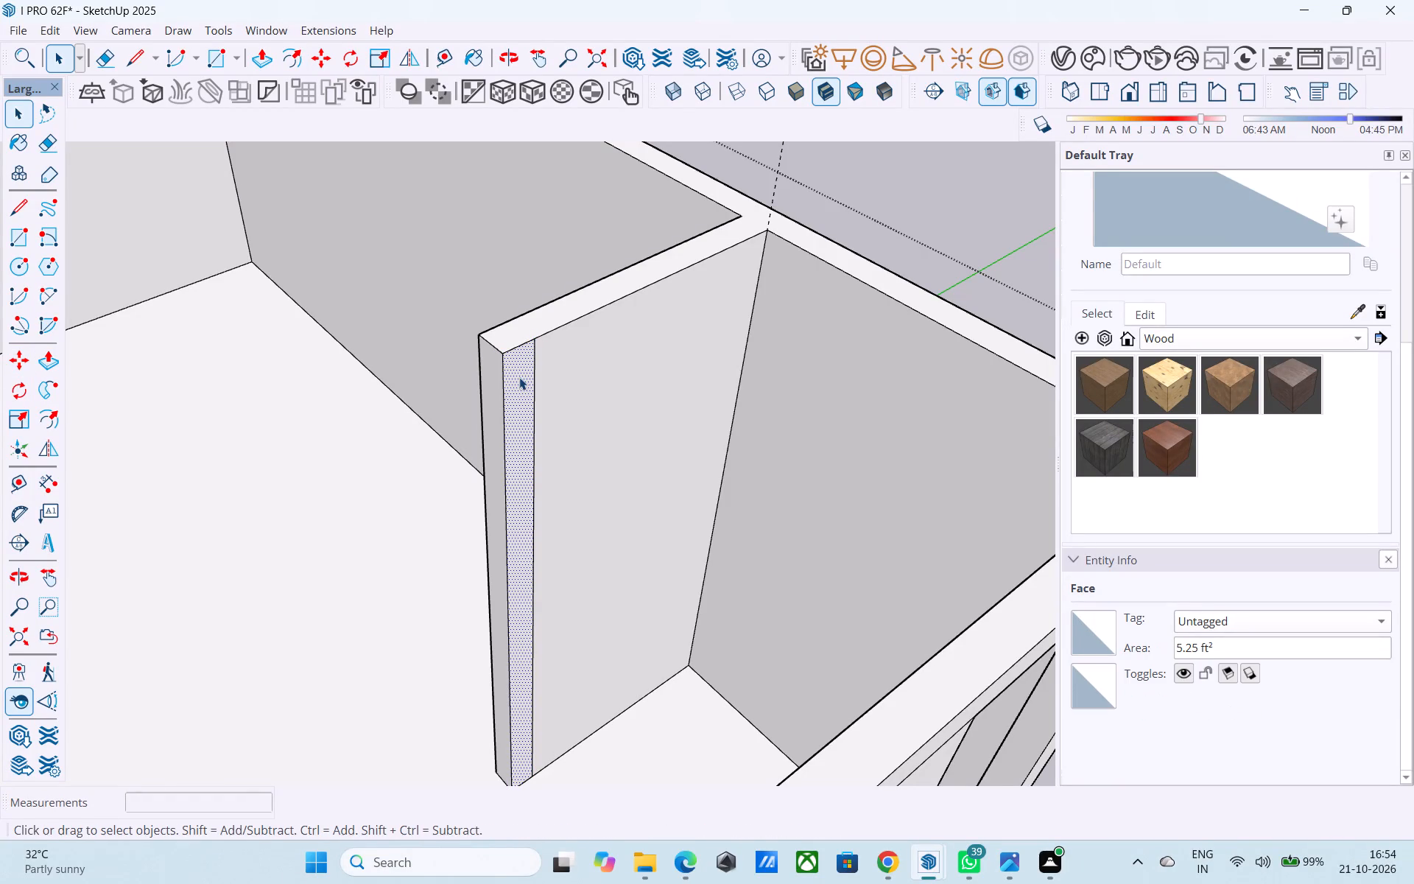
key("p")
left_click(519, 377)
scroll(539, 426, "down", 5)
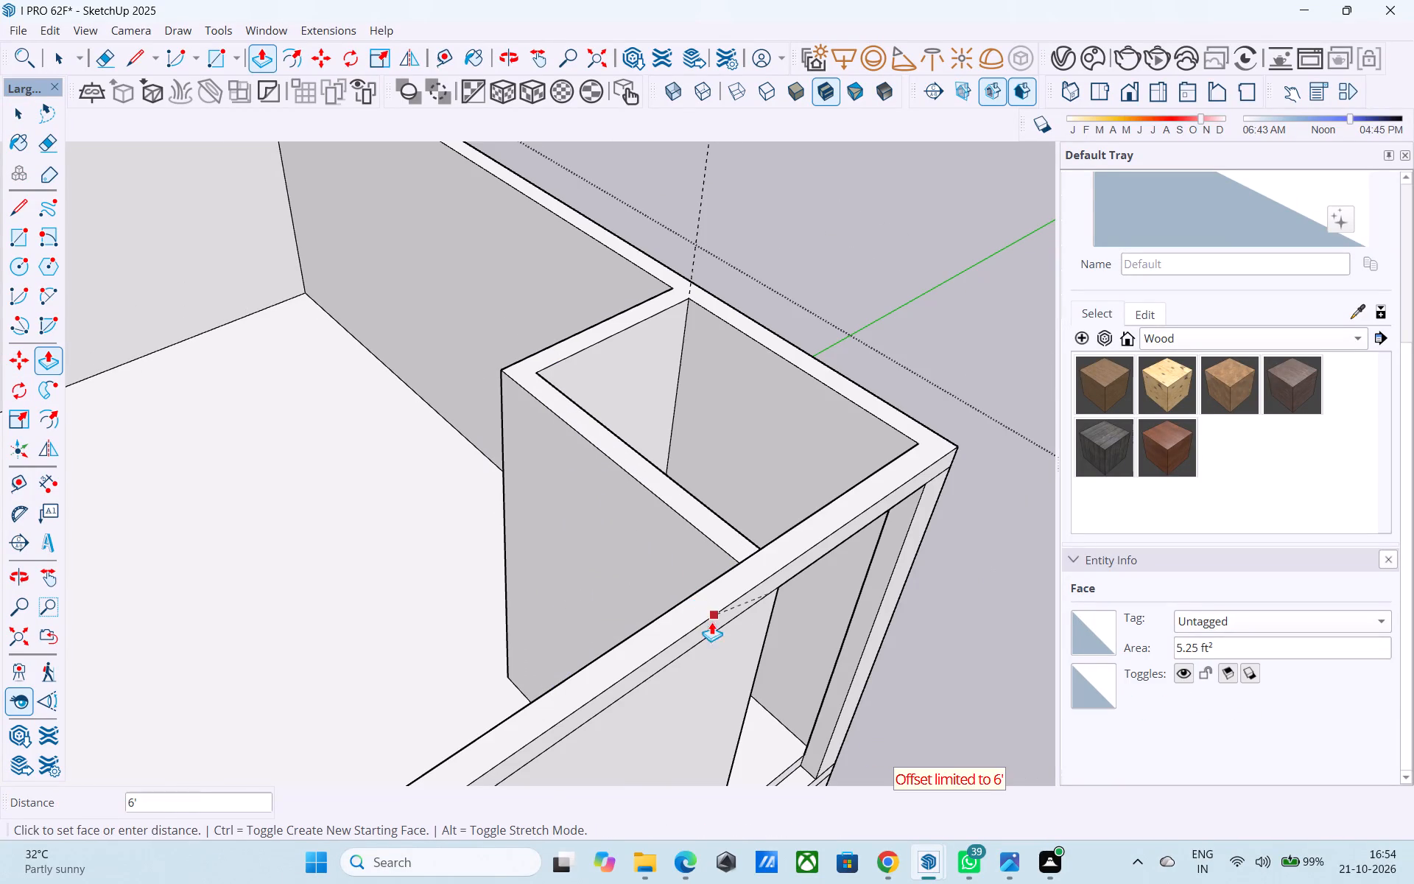
left_click(711, 638)
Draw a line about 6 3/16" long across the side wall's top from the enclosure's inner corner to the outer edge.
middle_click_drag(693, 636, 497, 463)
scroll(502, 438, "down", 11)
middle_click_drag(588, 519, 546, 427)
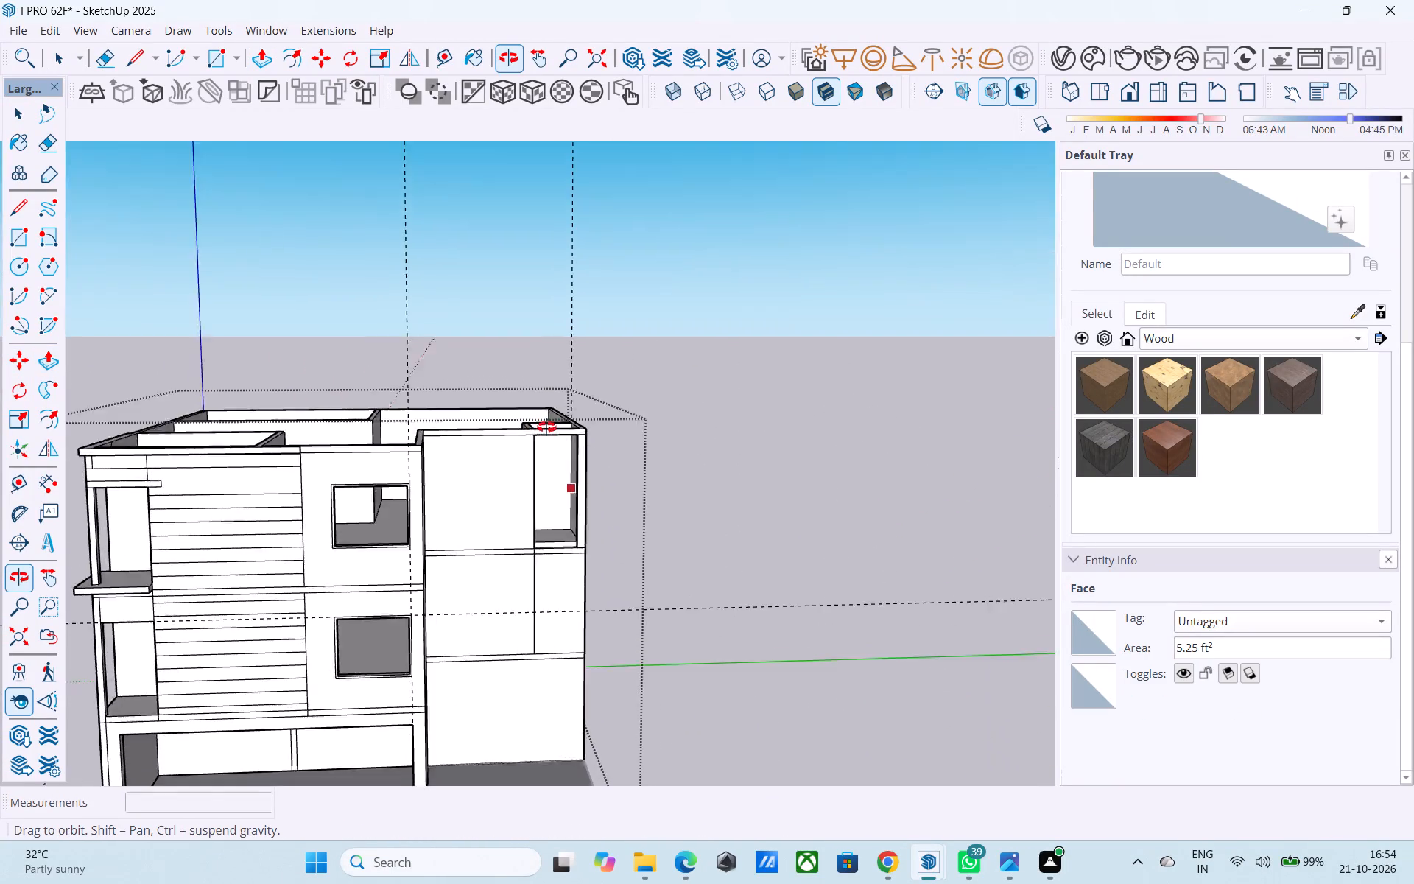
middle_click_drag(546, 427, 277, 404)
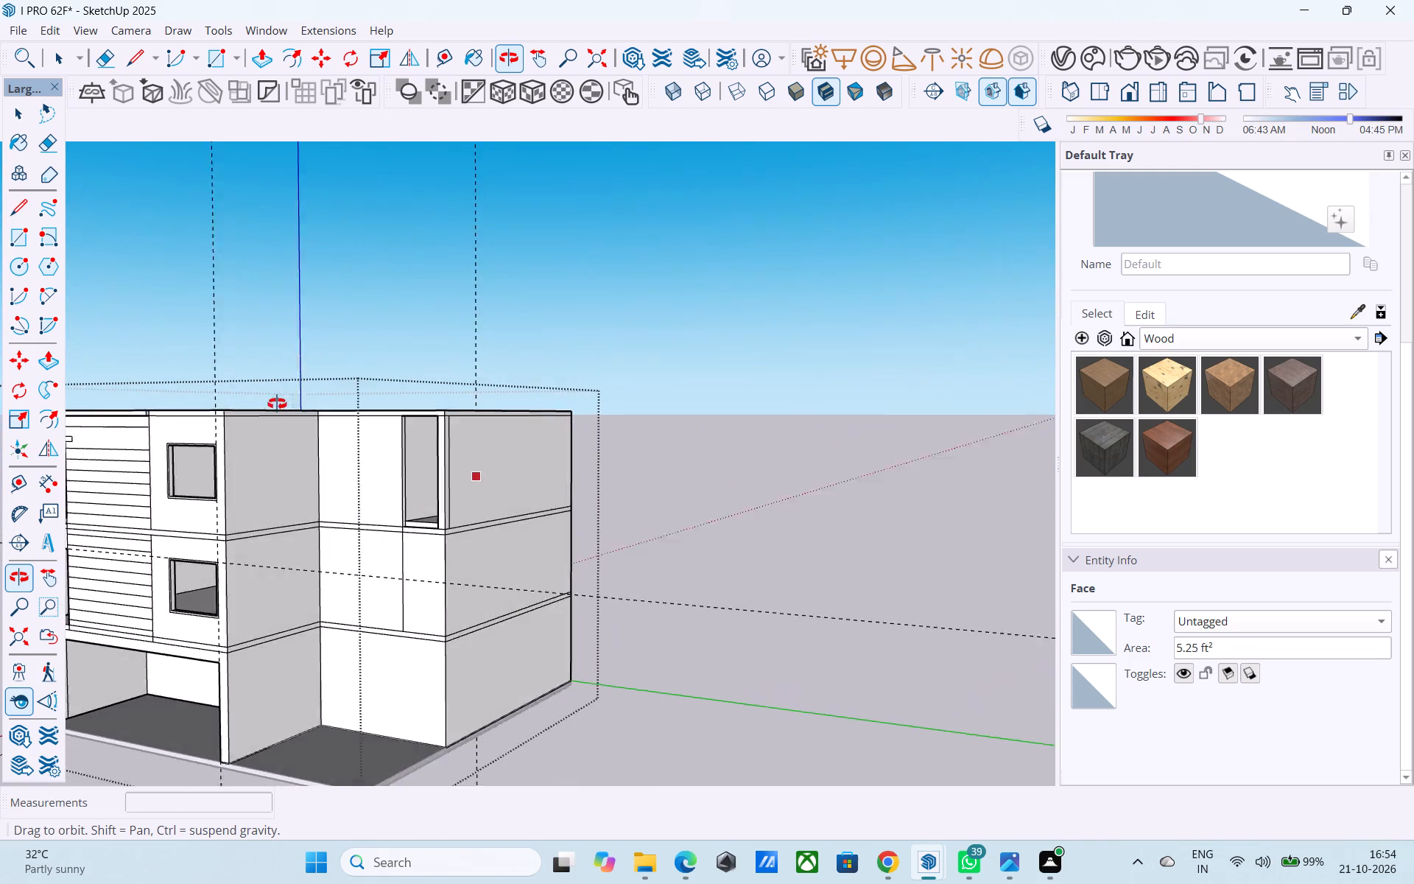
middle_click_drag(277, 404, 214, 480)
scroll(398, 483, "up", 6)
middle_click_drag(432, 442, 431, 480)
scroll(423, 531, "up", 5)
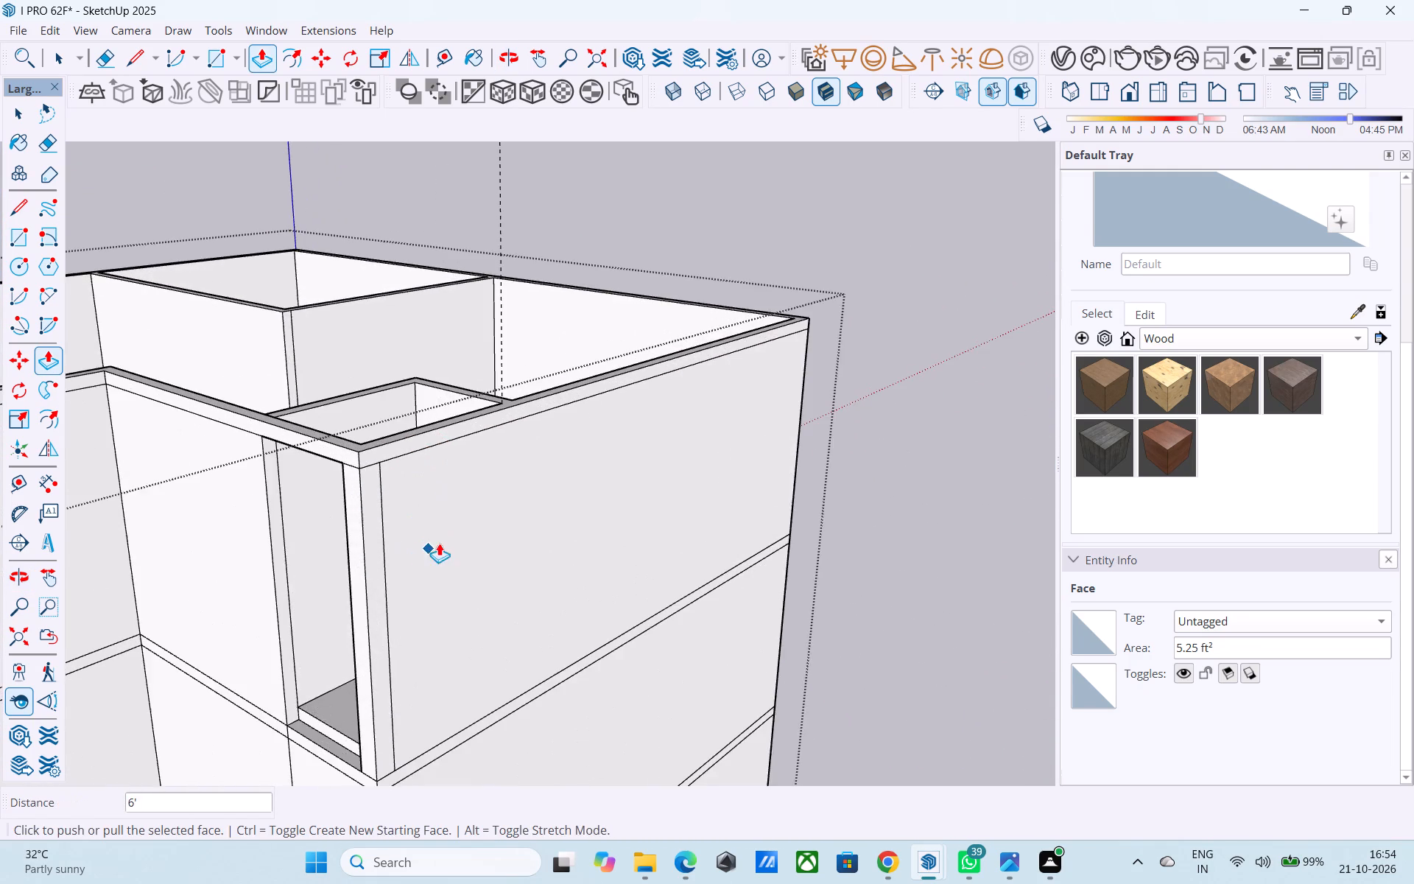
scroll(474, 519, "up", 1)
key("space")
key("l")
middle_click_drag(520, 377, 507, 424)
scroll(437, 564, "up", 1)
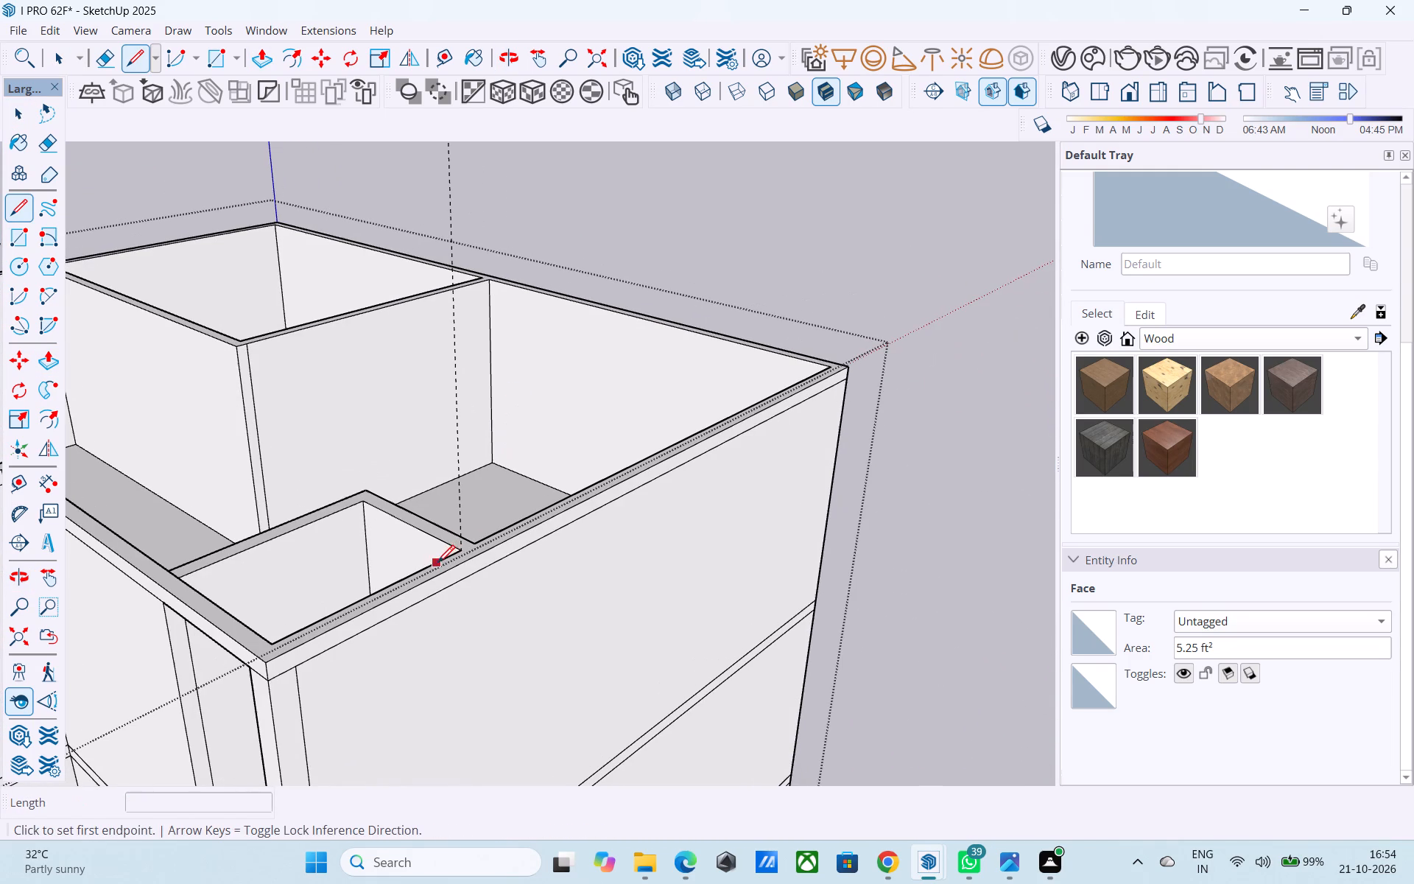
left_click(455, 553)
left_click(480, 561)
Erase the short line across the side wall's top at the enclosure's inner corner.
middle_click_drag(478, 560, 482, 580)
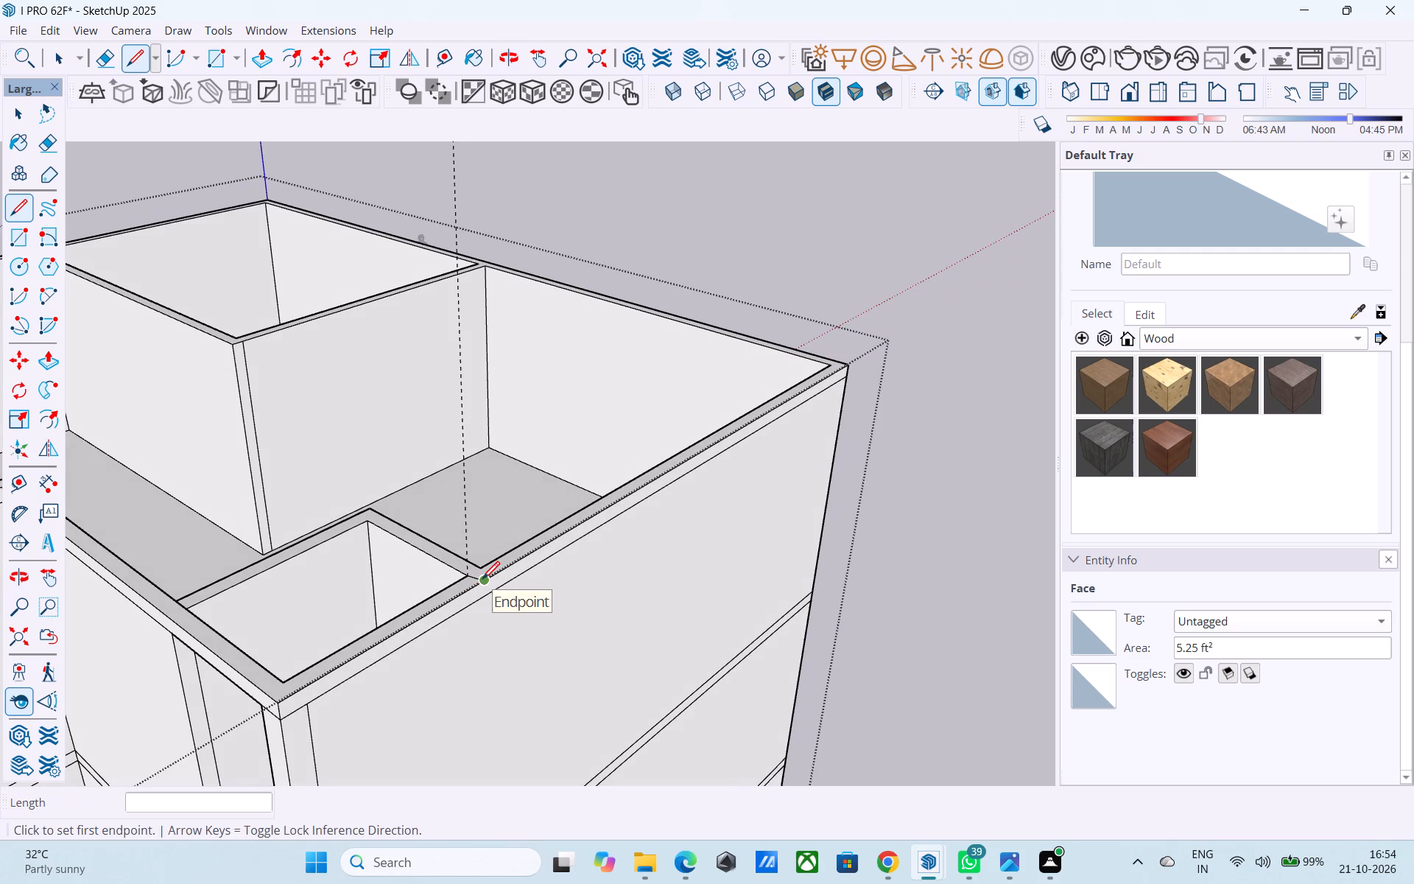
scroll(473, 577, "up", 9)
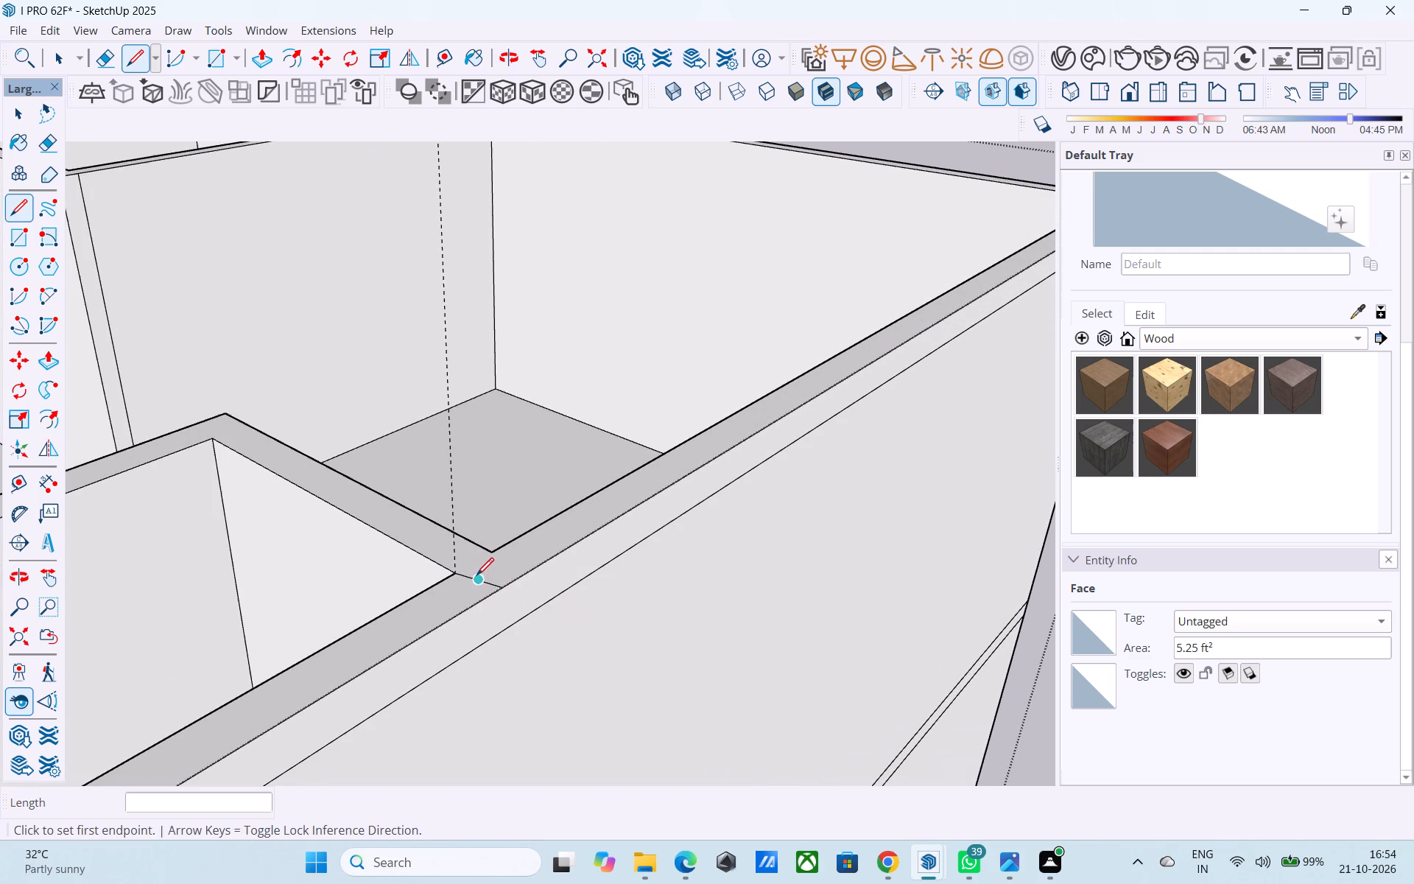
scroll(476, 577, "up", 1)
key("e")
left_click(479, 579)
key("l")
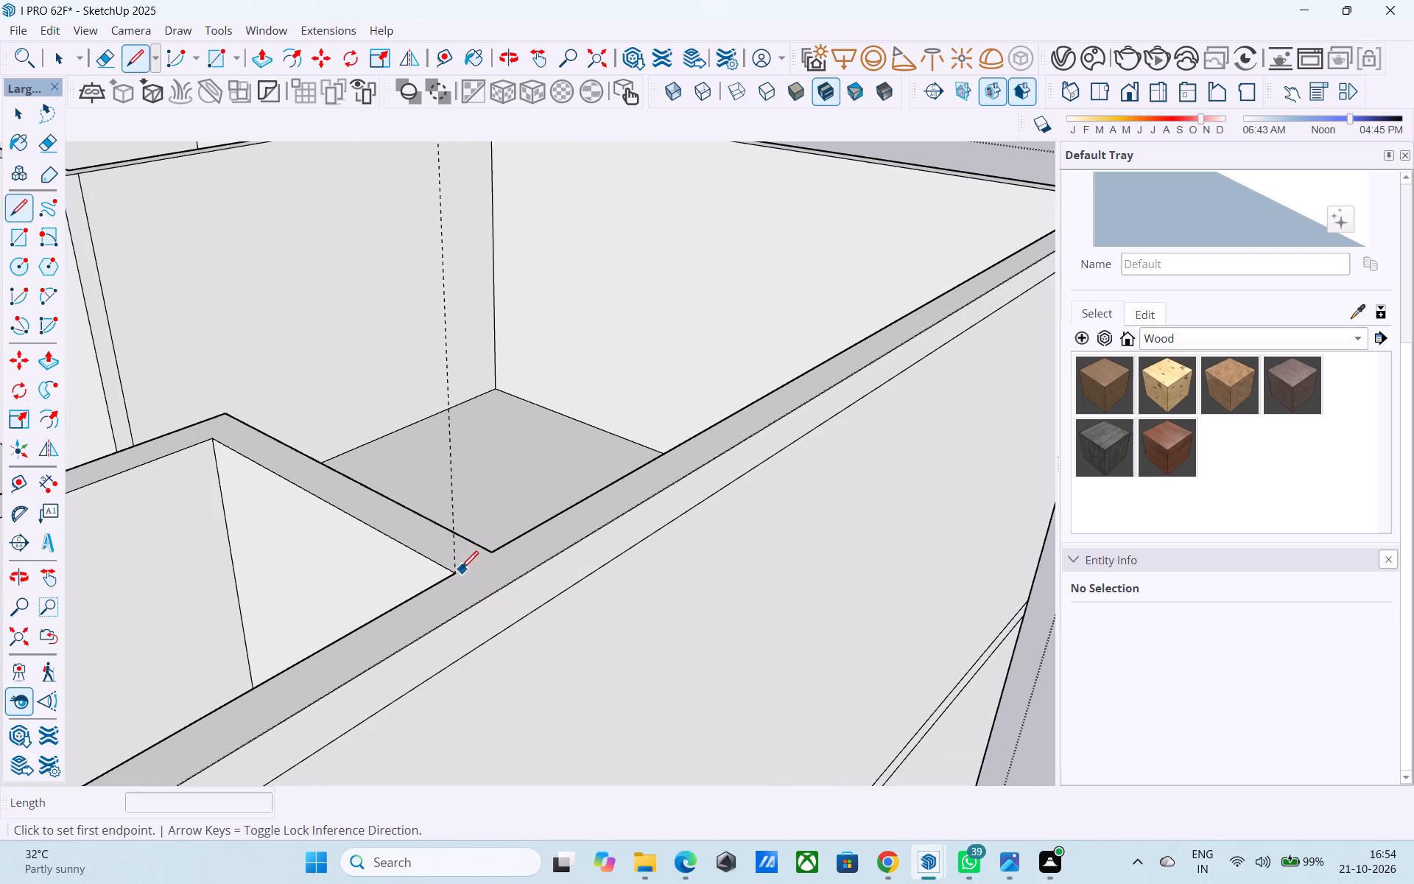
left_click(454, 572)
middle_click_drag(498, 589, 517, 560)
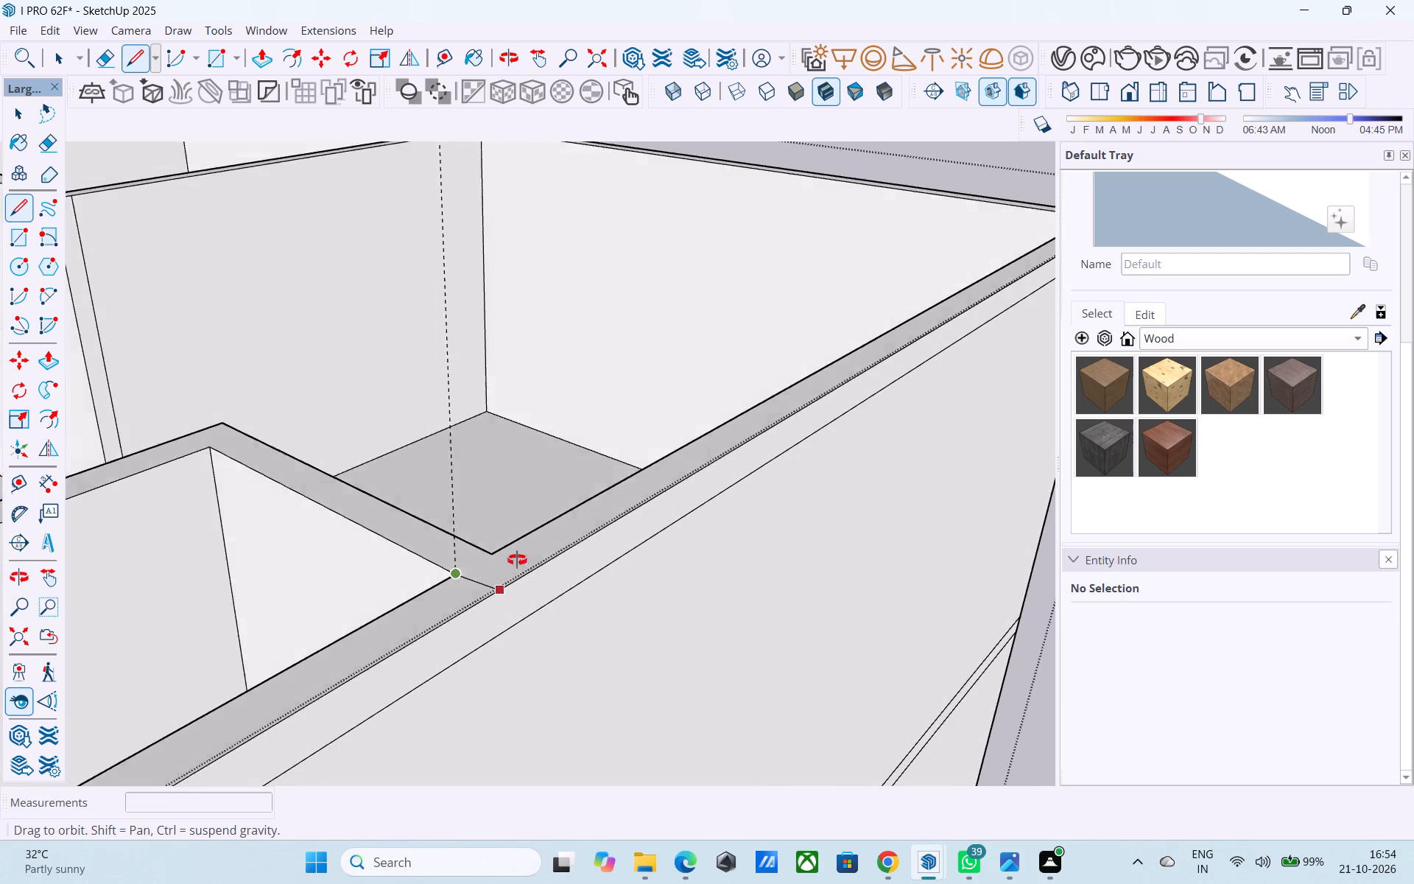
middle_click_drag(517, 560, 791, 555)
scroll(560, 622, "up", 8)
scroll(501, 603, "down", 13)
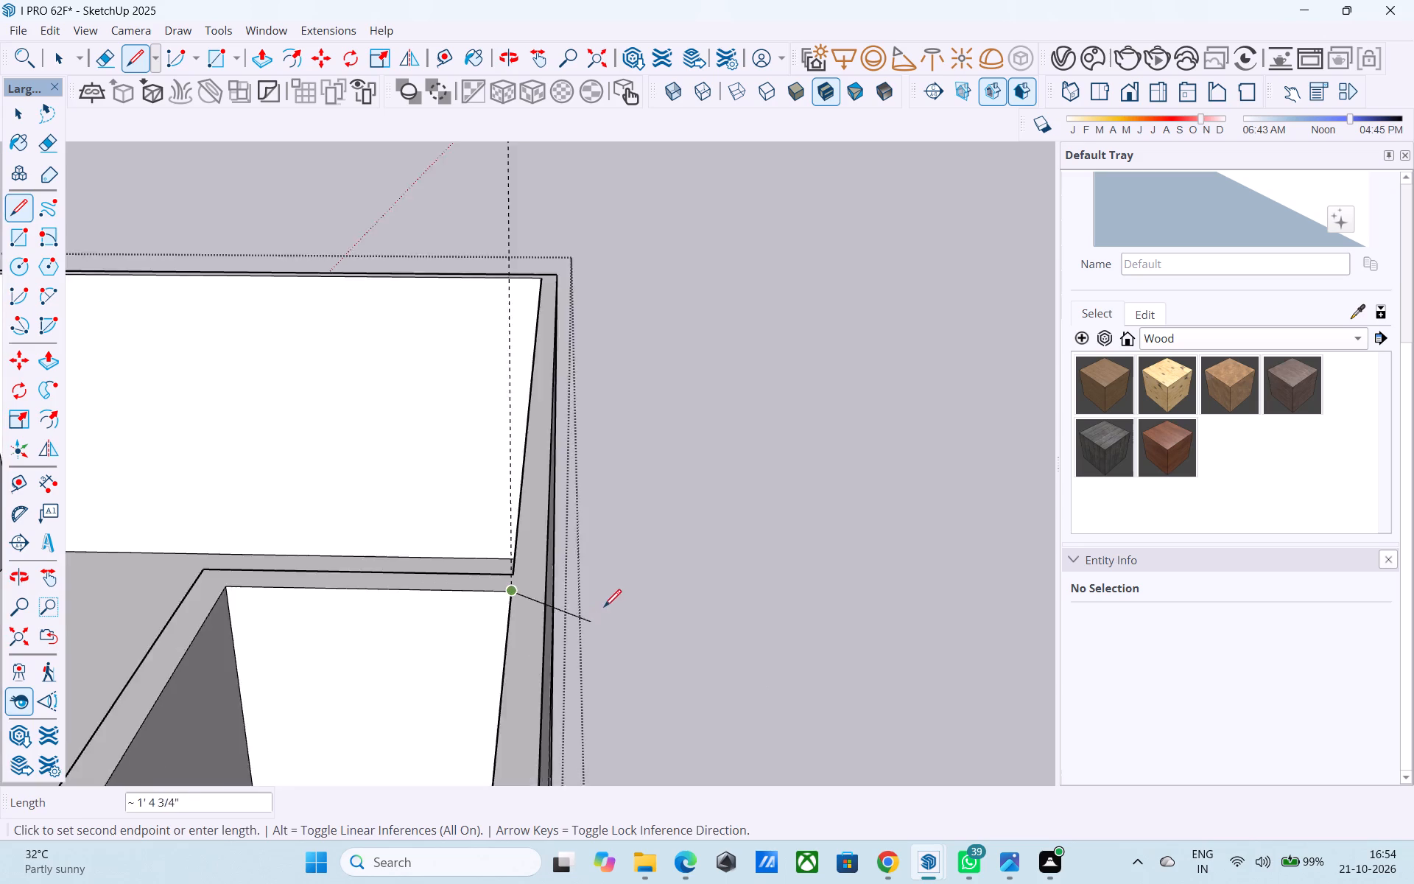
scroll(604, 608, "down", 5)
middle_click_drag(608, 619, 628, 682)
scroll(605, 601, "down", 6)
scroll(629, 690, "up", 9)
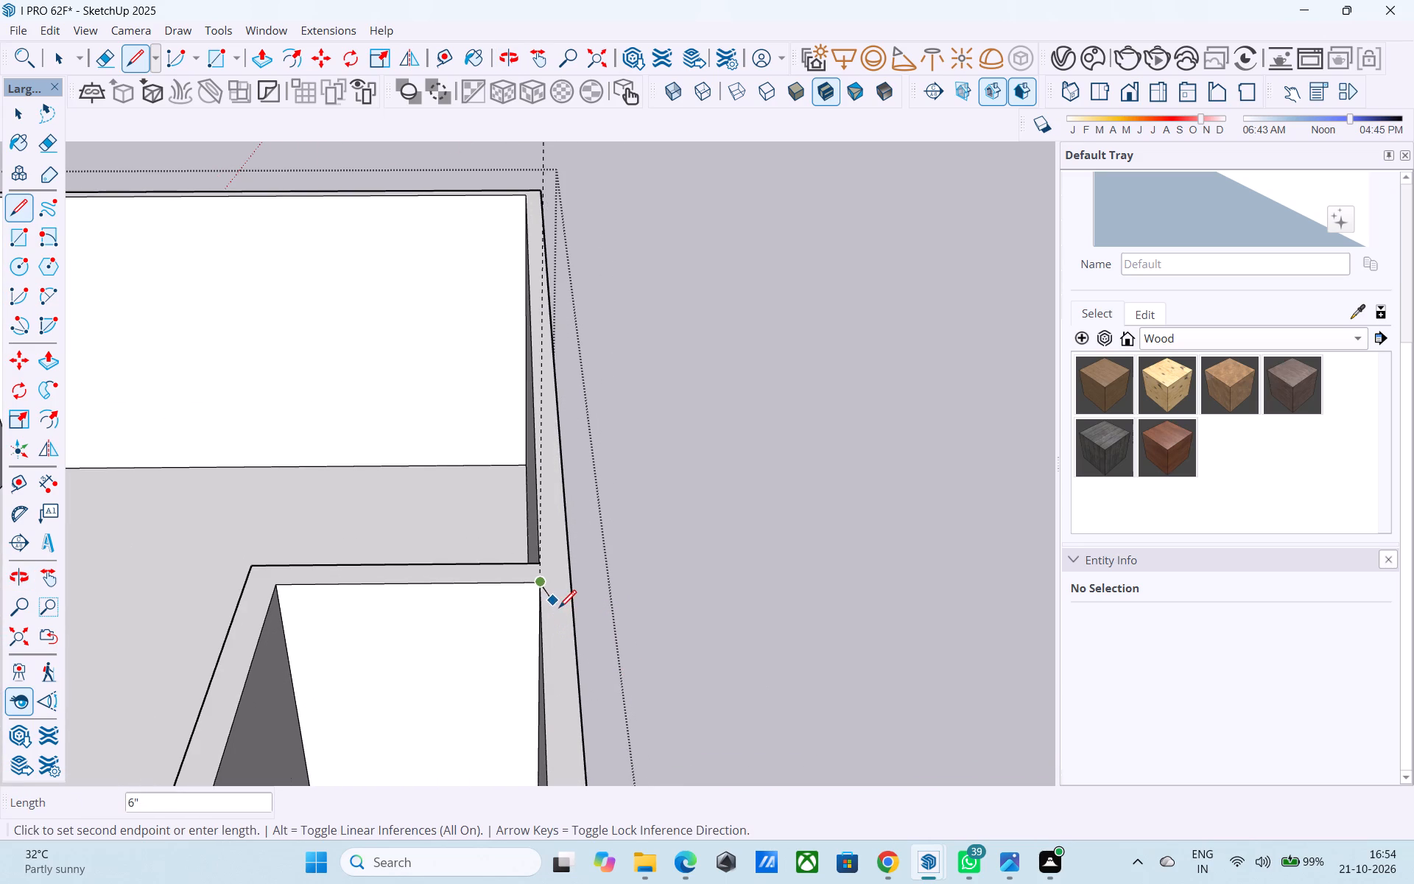
Draw a 6" line straight across the side wall's top from the enclosure's inner corner to the outer edge.
key("l")
scroll(563, 594, "up", 18)
middle_click_drag(514, 570, 385, 601)
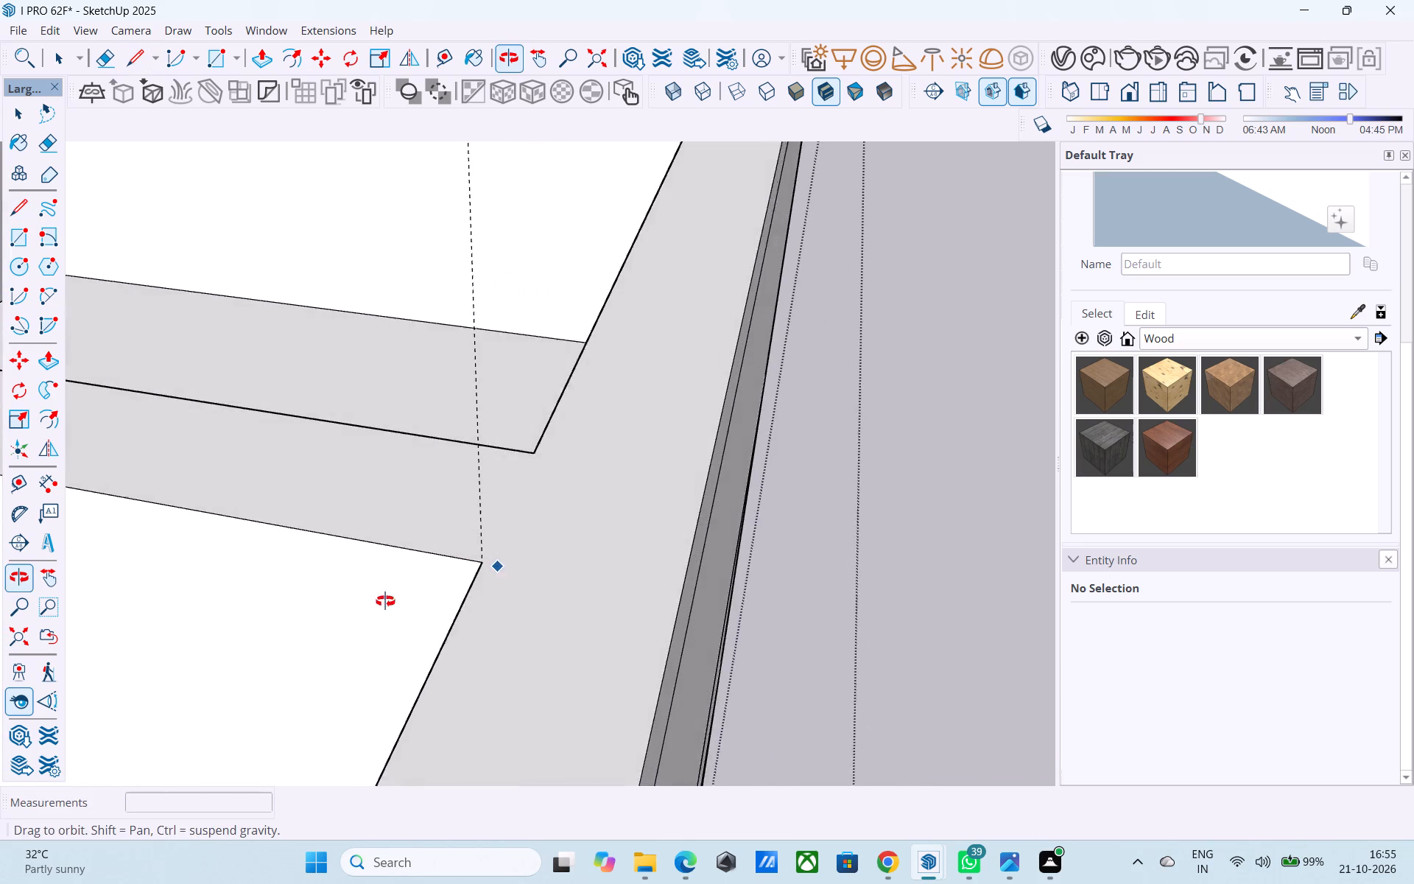
middle_click_drag(385, 601, 376, 608)
left_click(480, 565)
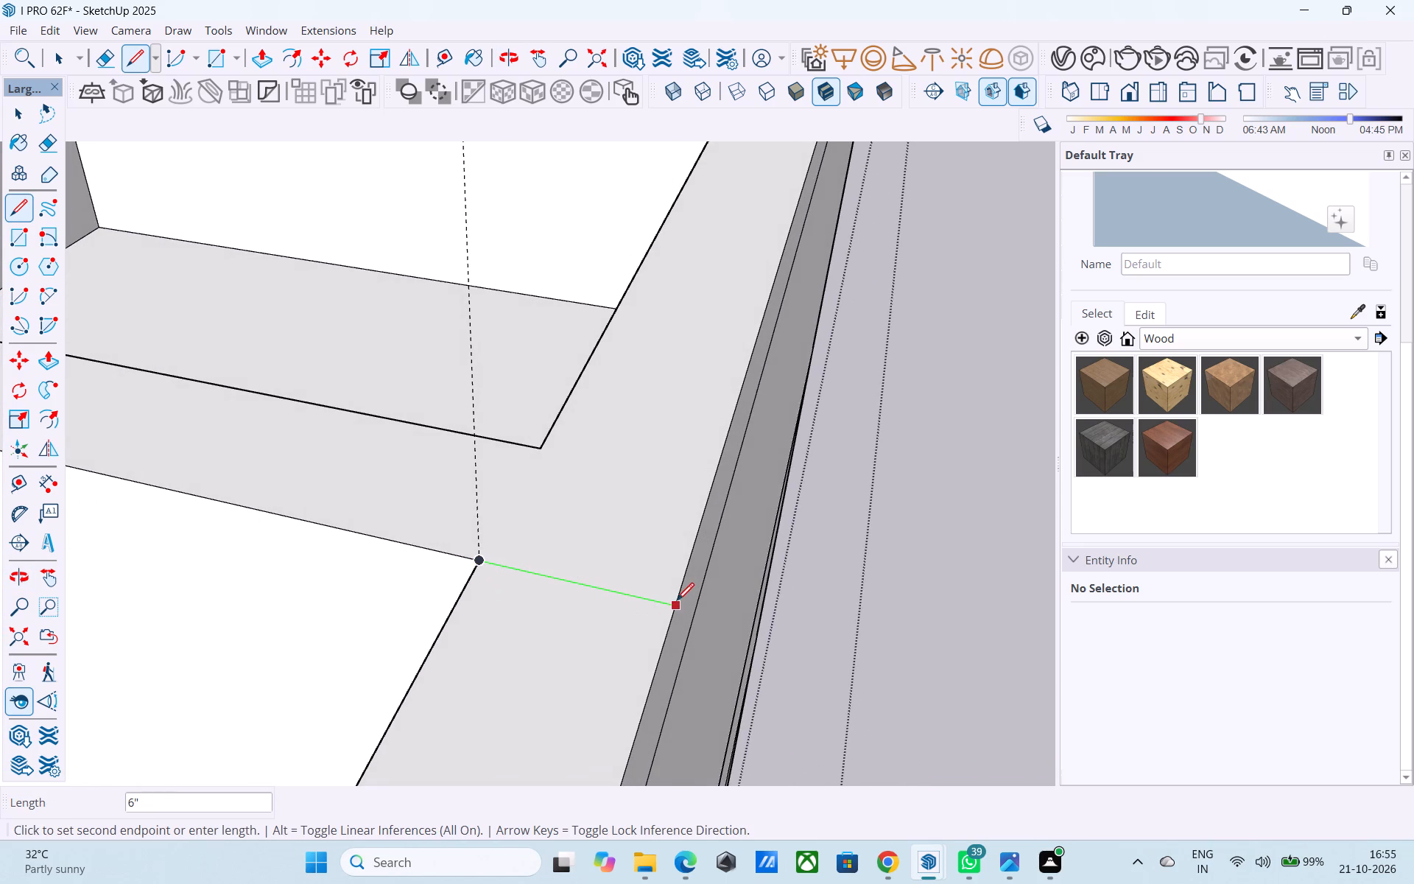
left_click(679, 608)
Draw vertical lines down the side wall's outer face from that line, 6" to the top band's lower edge and on to the floor band.
left_click(678, 611)
scroll(678, 600, "down", 9)
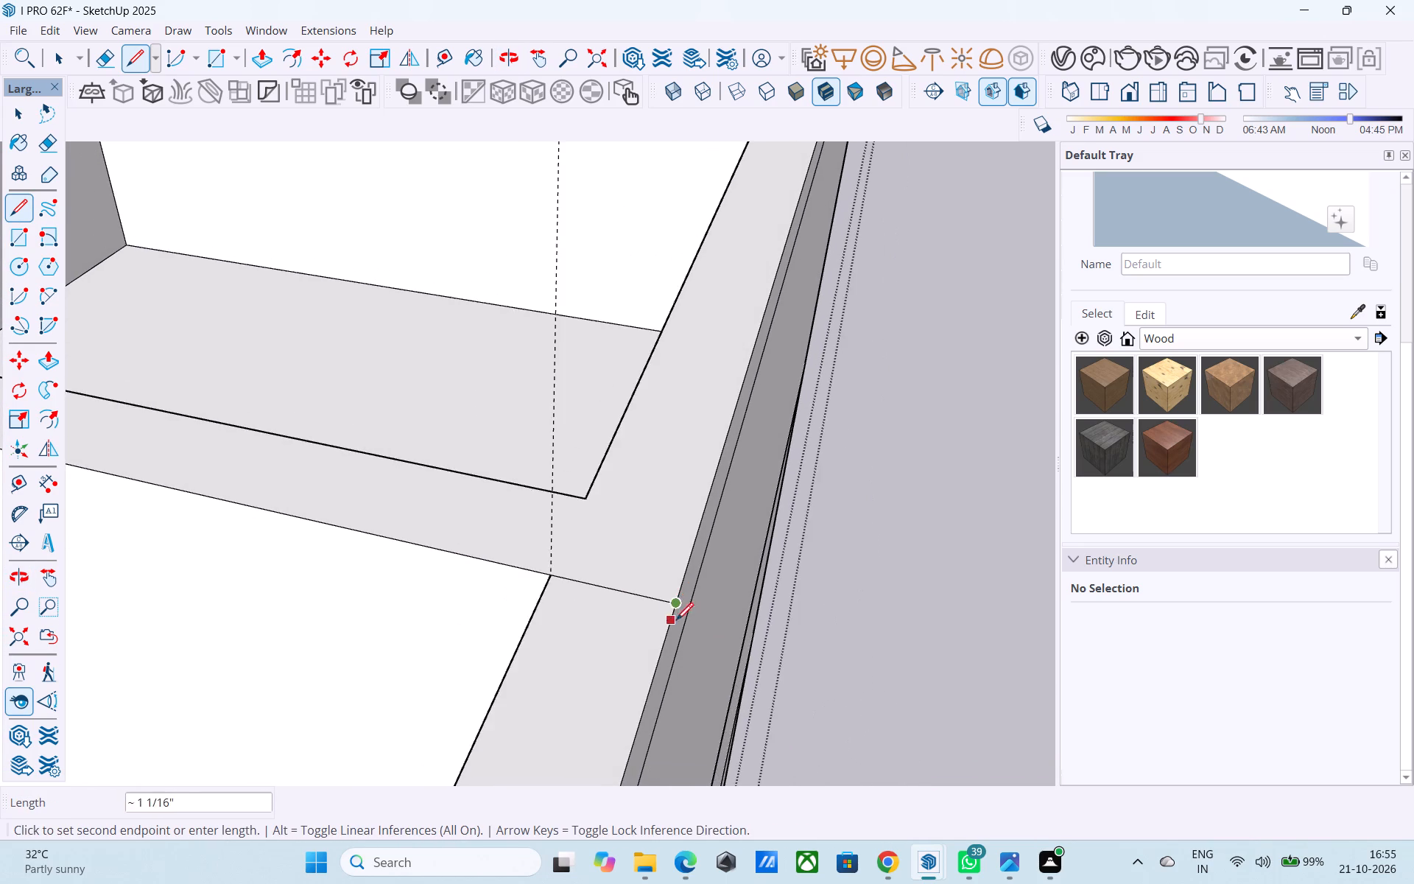
scroll(661, 602, "down", 7)
scroll(547, 559, "down", 3)
middle_click_drag(693, 654, 485, 531)
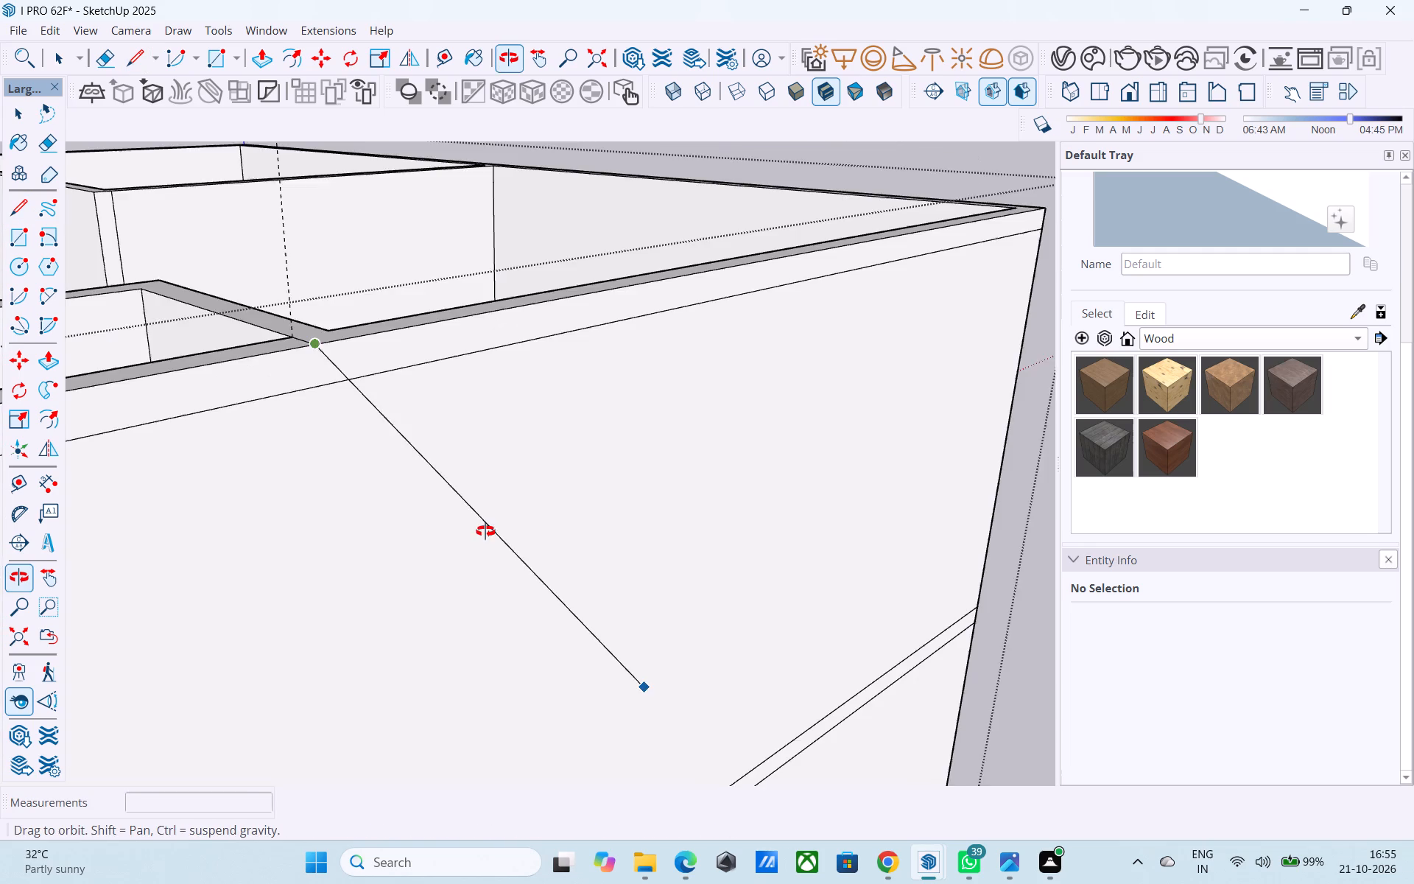
middle_click_drag(485, 531, 479, 537)
left_click(309, 395)
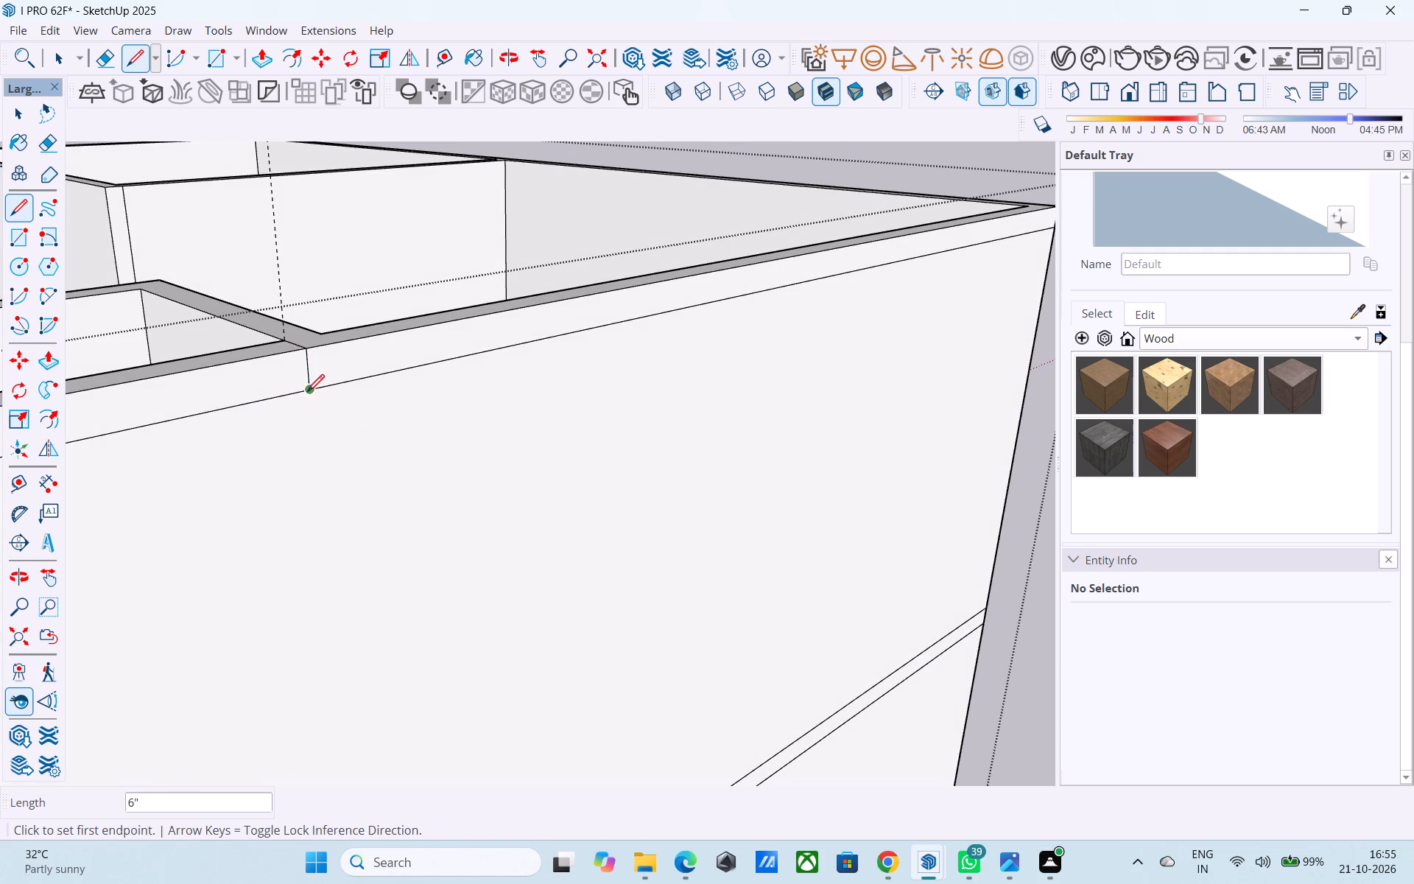
left_click(306, 392)
scroll(305, 392, "down", 12)
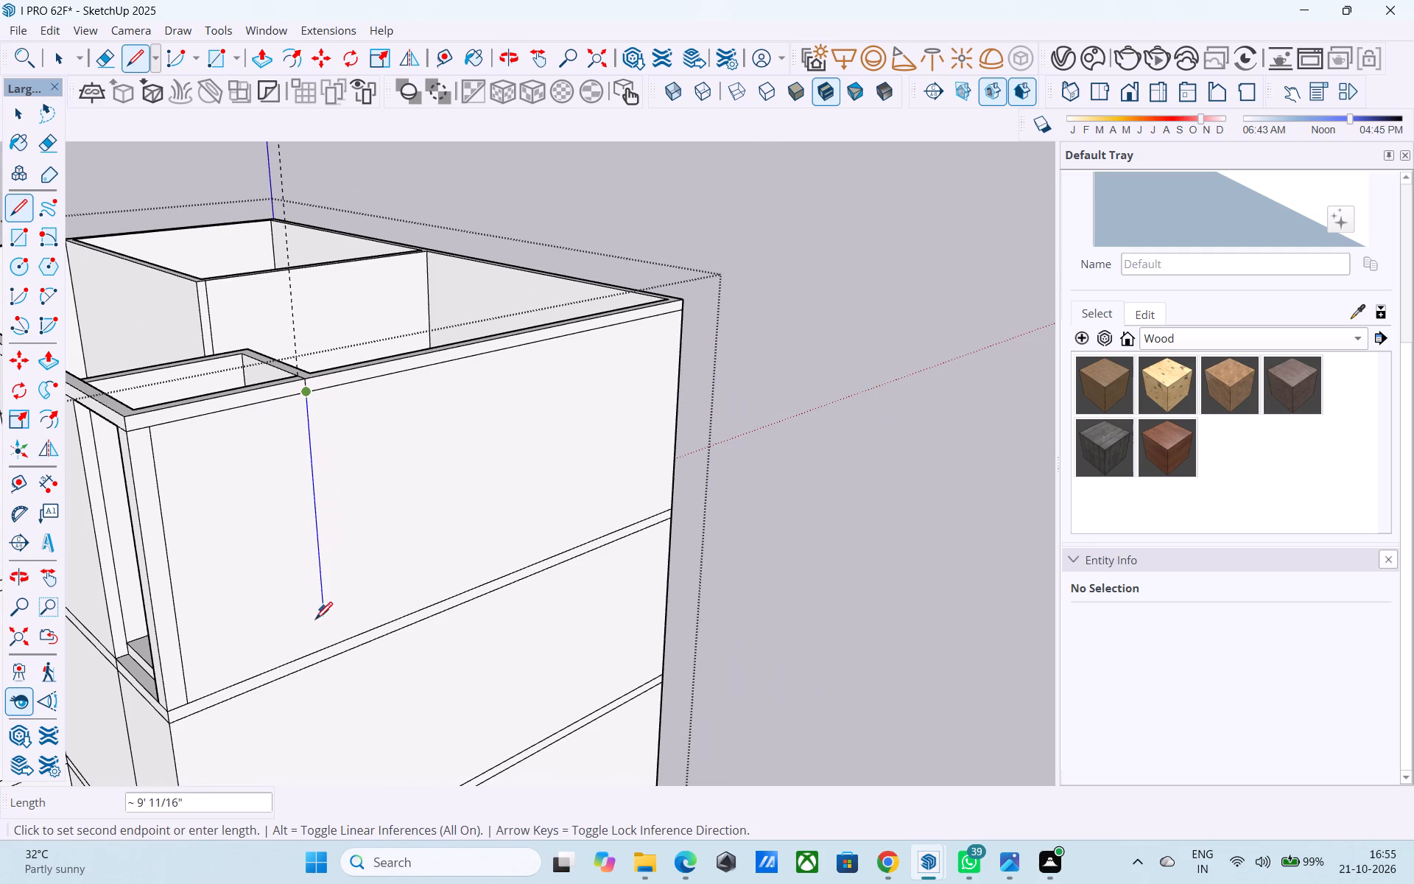
left_click(323, 645)
key("space")
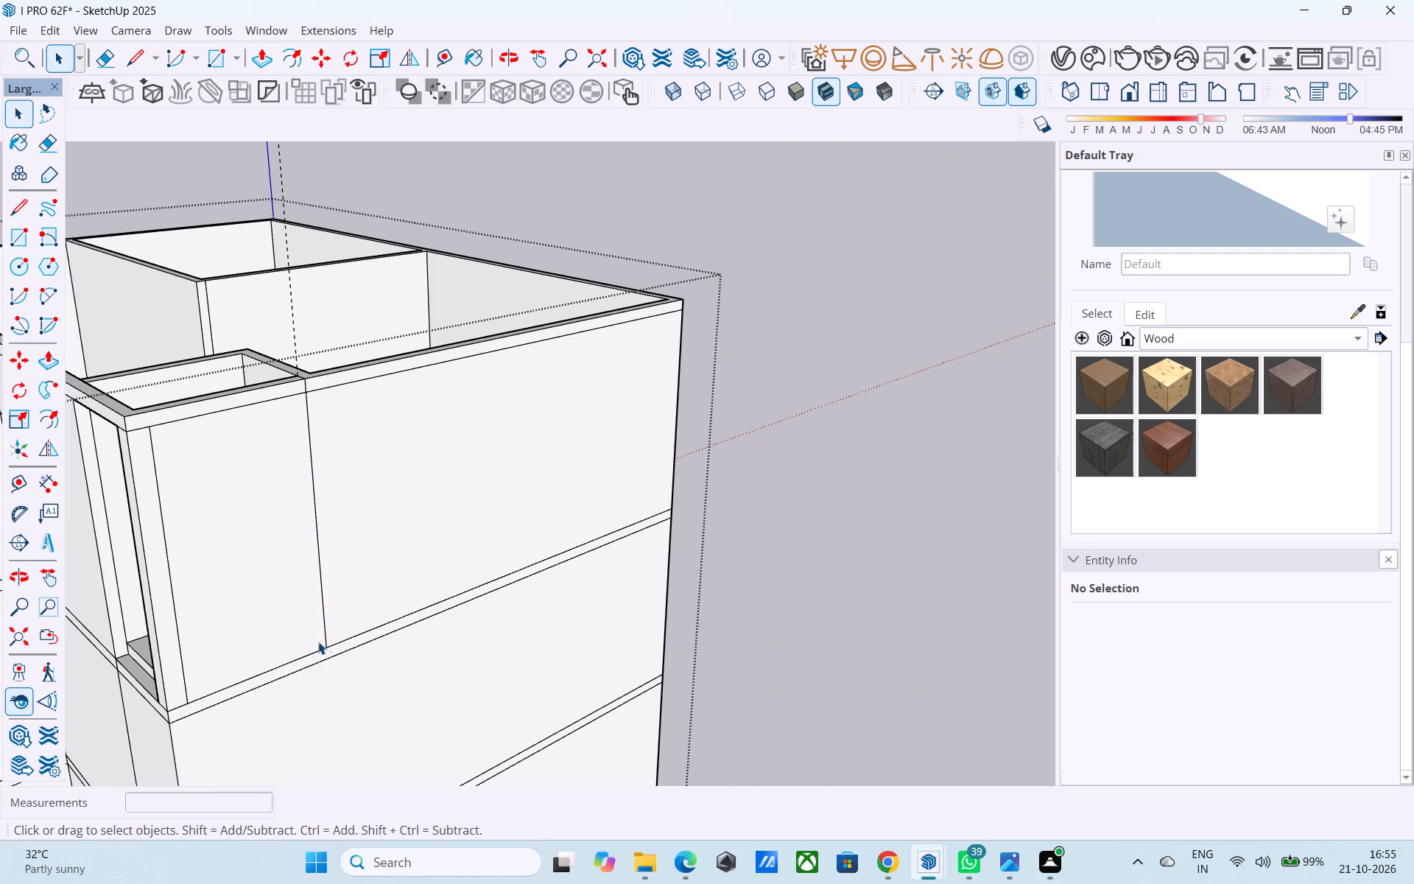
Push the outlined side-wall panel 6" inward and delete its remaining face to open the enclosure's side.
scroll(314, 640, "down", 5)
middle_click_drag(314, 640, 378, 667)
scroll(372, 658, "up", 4)
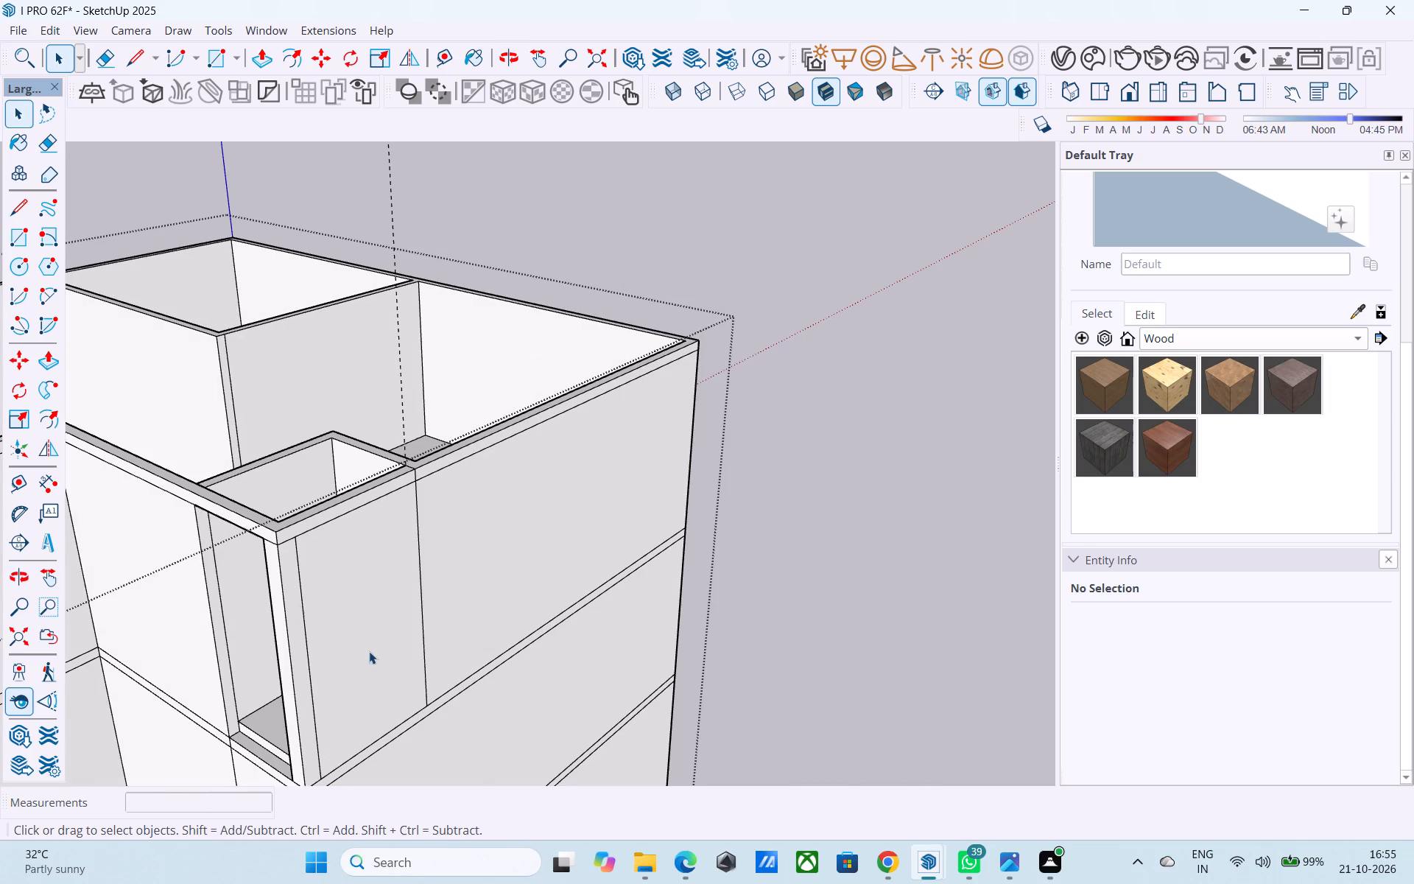
left_click(368, 650)
key("p")
left_click(368, 650)
left_click(361, 630)
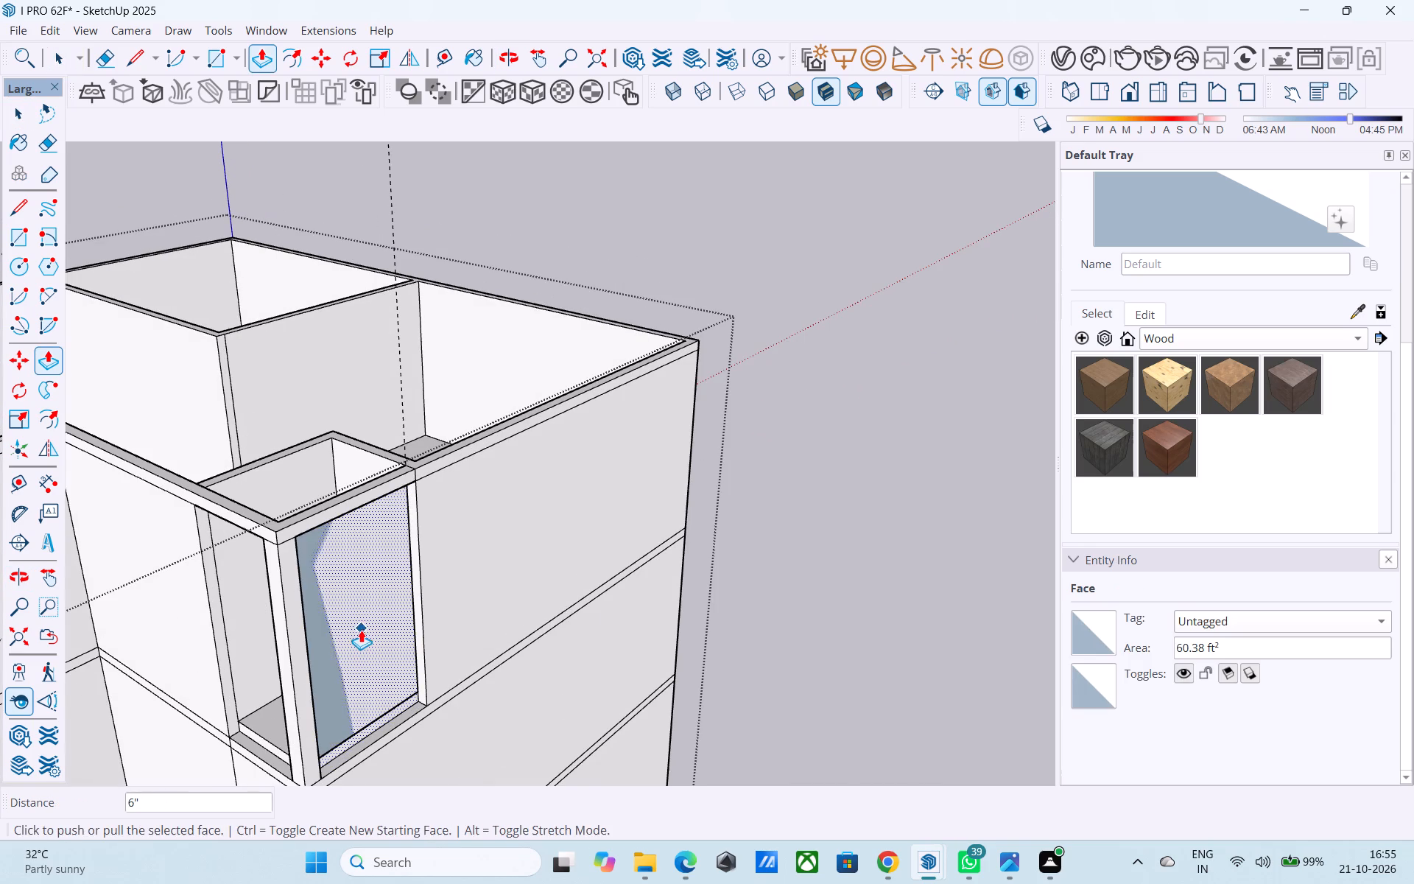
key("space")
left_click(365, 617)
key("Delete")
Examine the two-sided corner opening, its floor recess and the storey below from several angles.
middle_click_drag(366, 614, 509, 598)
scroll(367, 614, "up", 1)
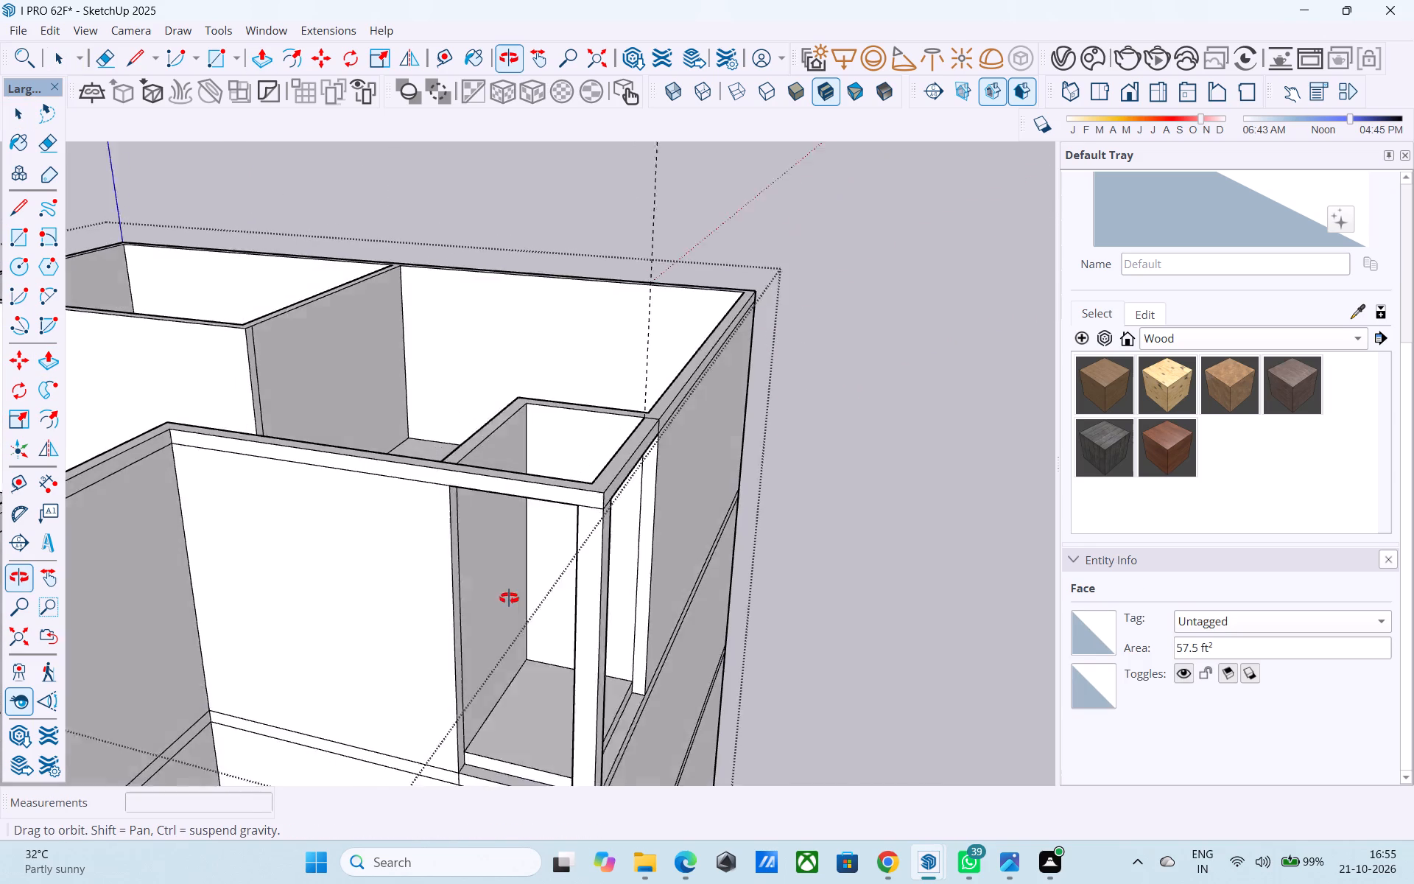
middle_click_drag(509, 598, 454, 479)
scroll(451, 463, "down", 6)
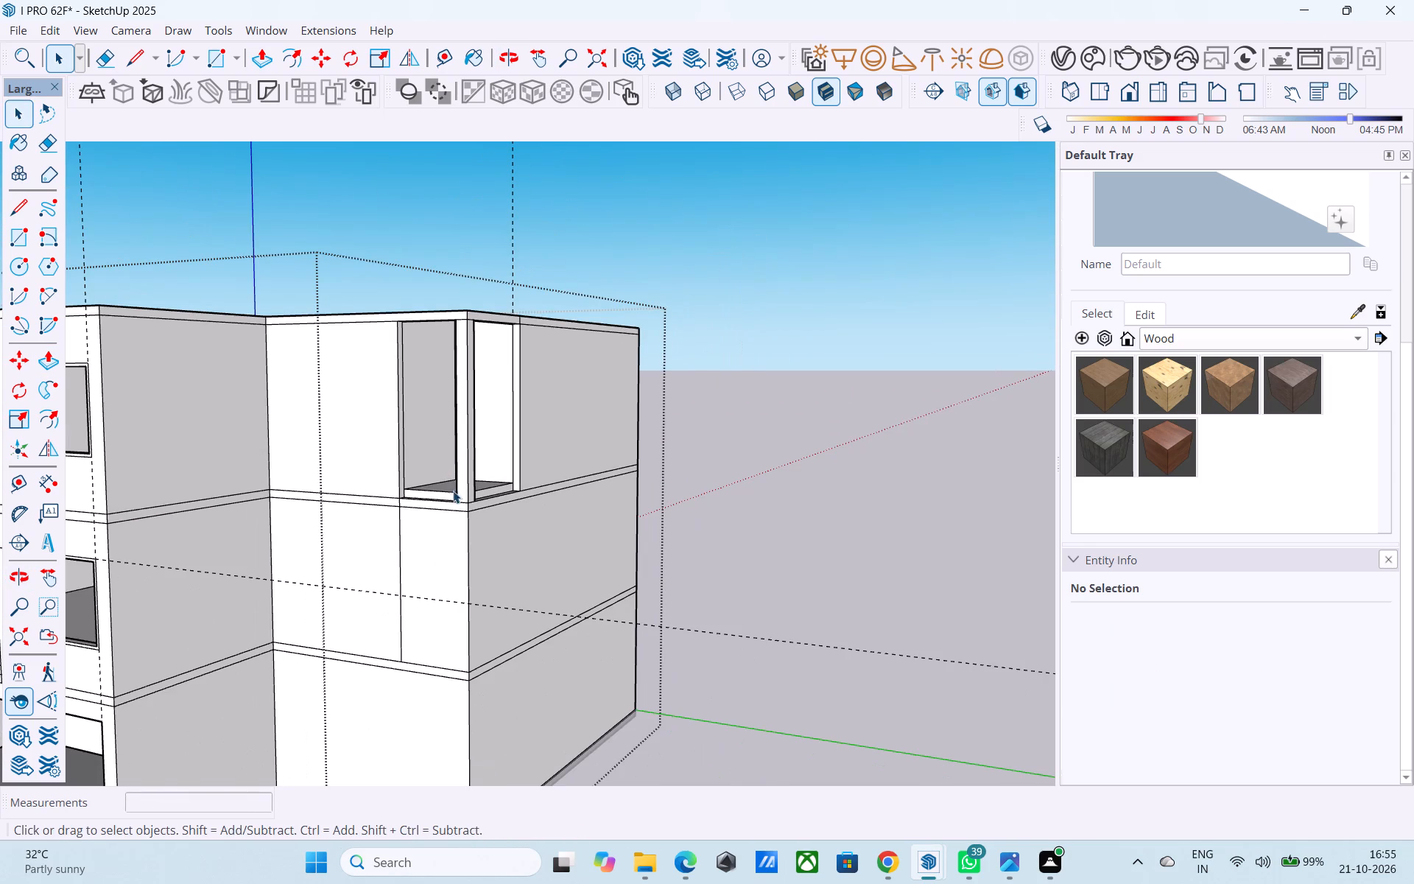
middle_click_drag(453, 512, 447, 564)
scroll(444, 565, "down", 4)
middle_click(444, 564)
scroll(443, 564, "up", 6)
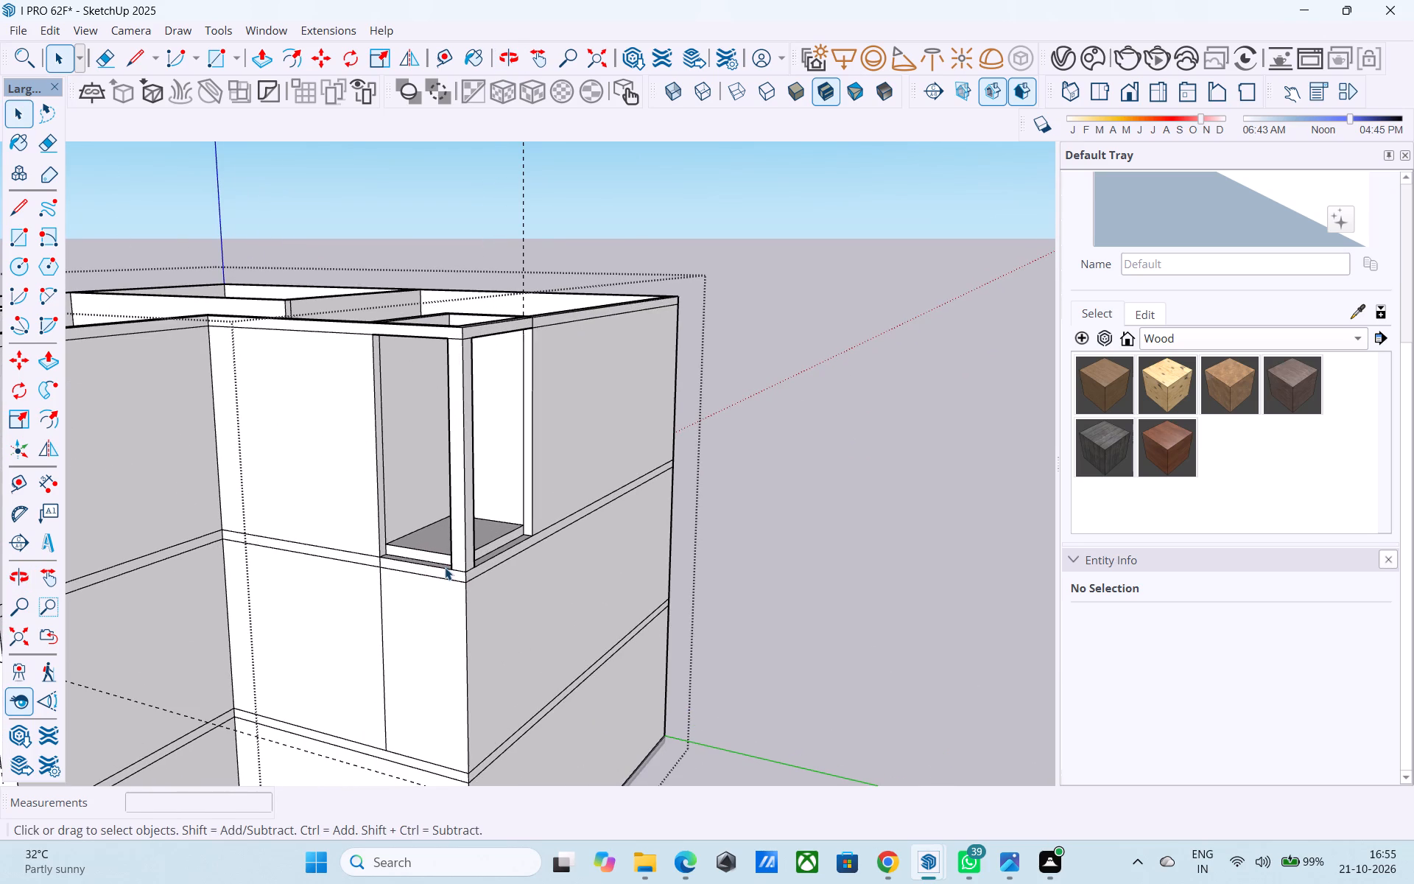
scroll(432, 527, "down", 1)
middle_click_drag(425, 527, 411, 549)
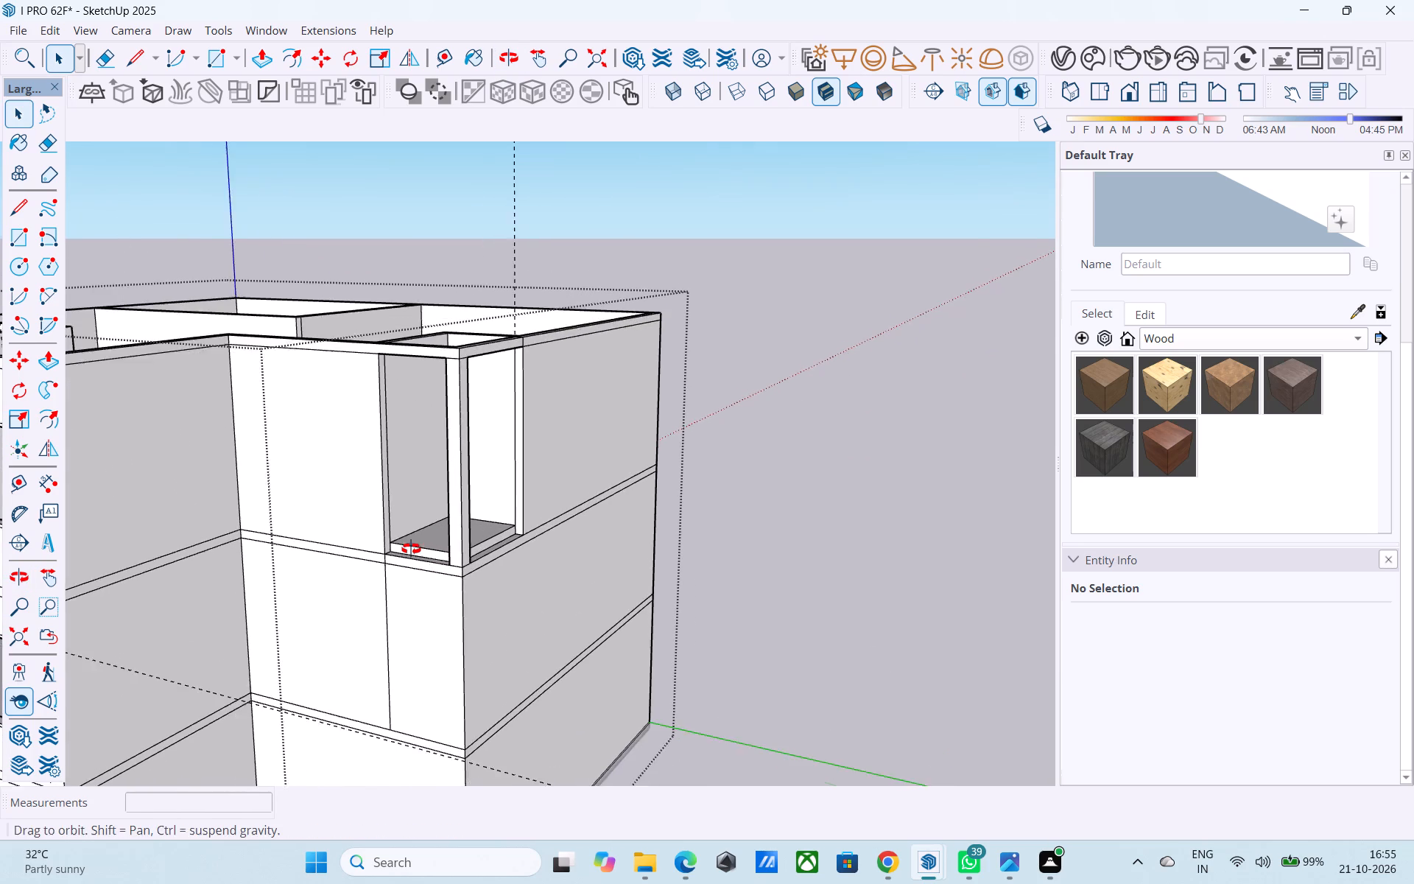
middle_click_drag(411, 549, 386, 647)
scroll(407, 599, "down", 5)
middle_click_drag(423, 599, 423, 519)
scroll(359, 622, "up", 6)
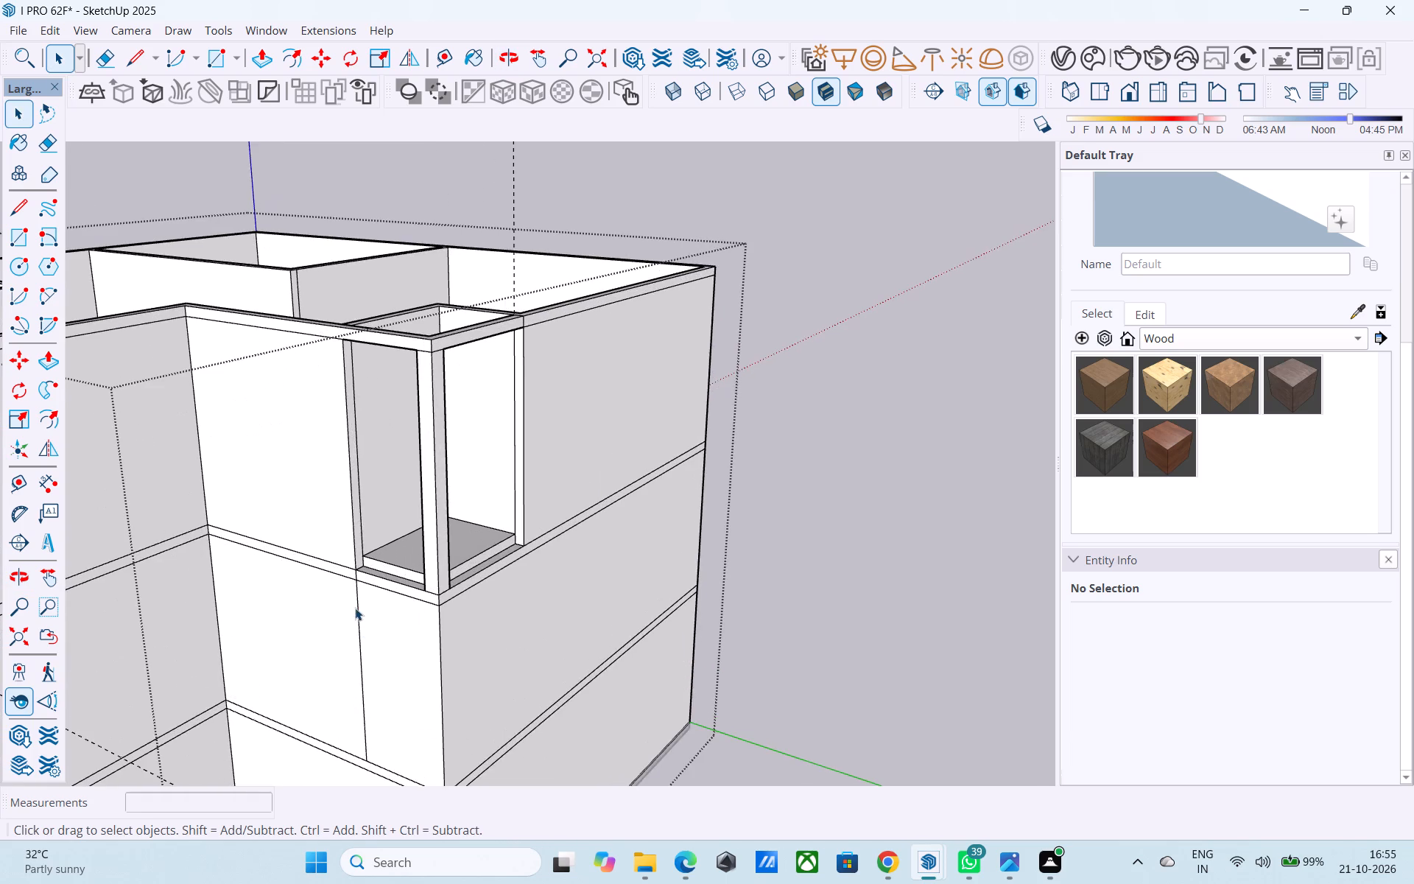
scroll(388, 585, "up", 7)
scroll(392, 581, "down", 8)
scroll(412, 600, "up", 9)
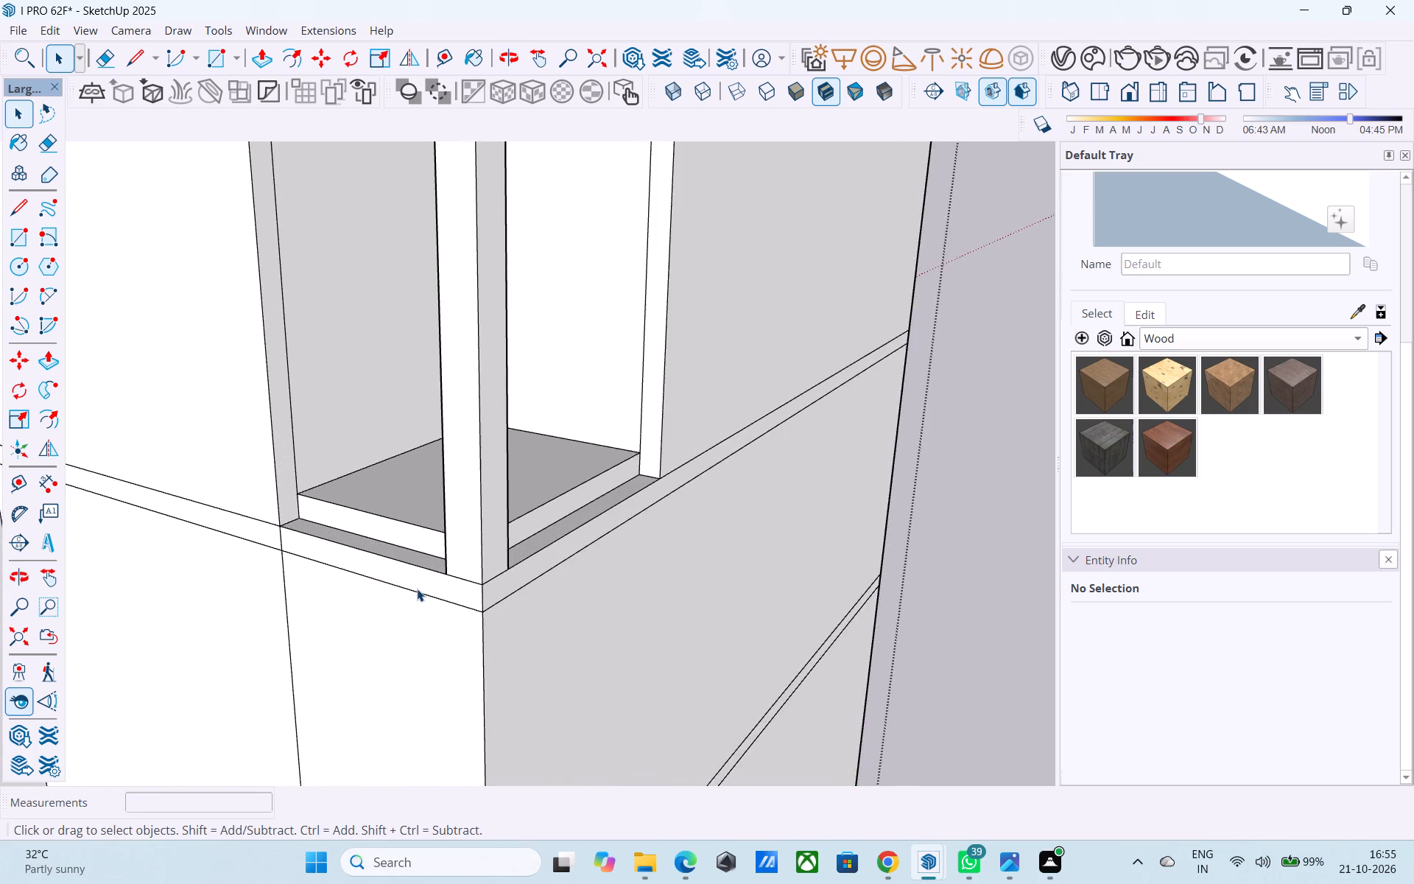
middle_click_drag(417, 588, 462, 499)
scroll(466, 513, "down", 4)
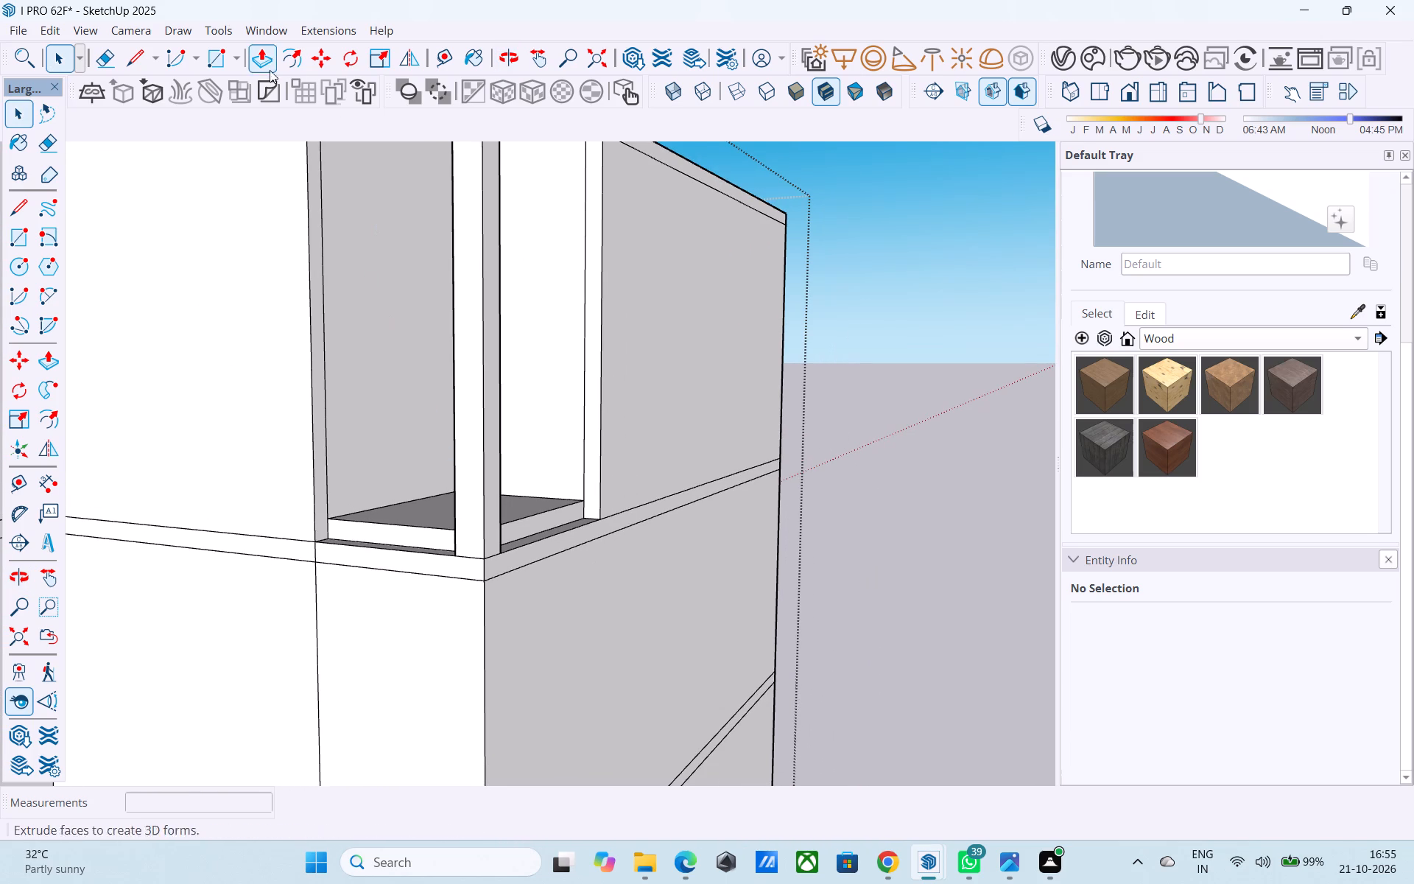
Measure the height from the corner post's base beside the front opening down to the next floor band.
left_click(436, 61)
scroll(459, 572, "up", 4)
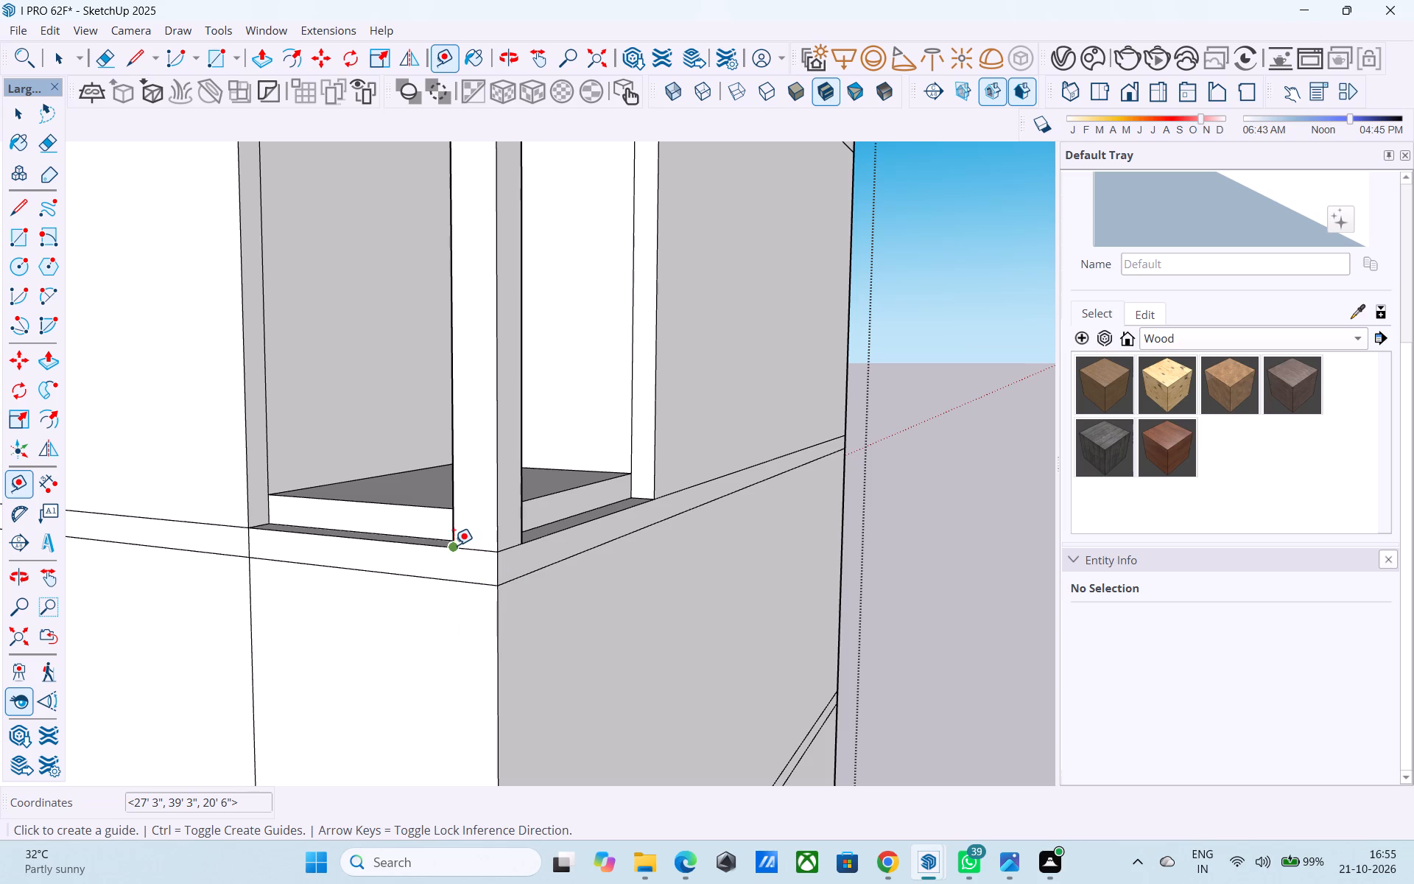
left_click(454, 545)
scroll(471, 369, "down", 6)
scroll(477, 348, "up", 1)
scroll(482, 342, "down", 6)
scroll(471, 560, "up", 8)
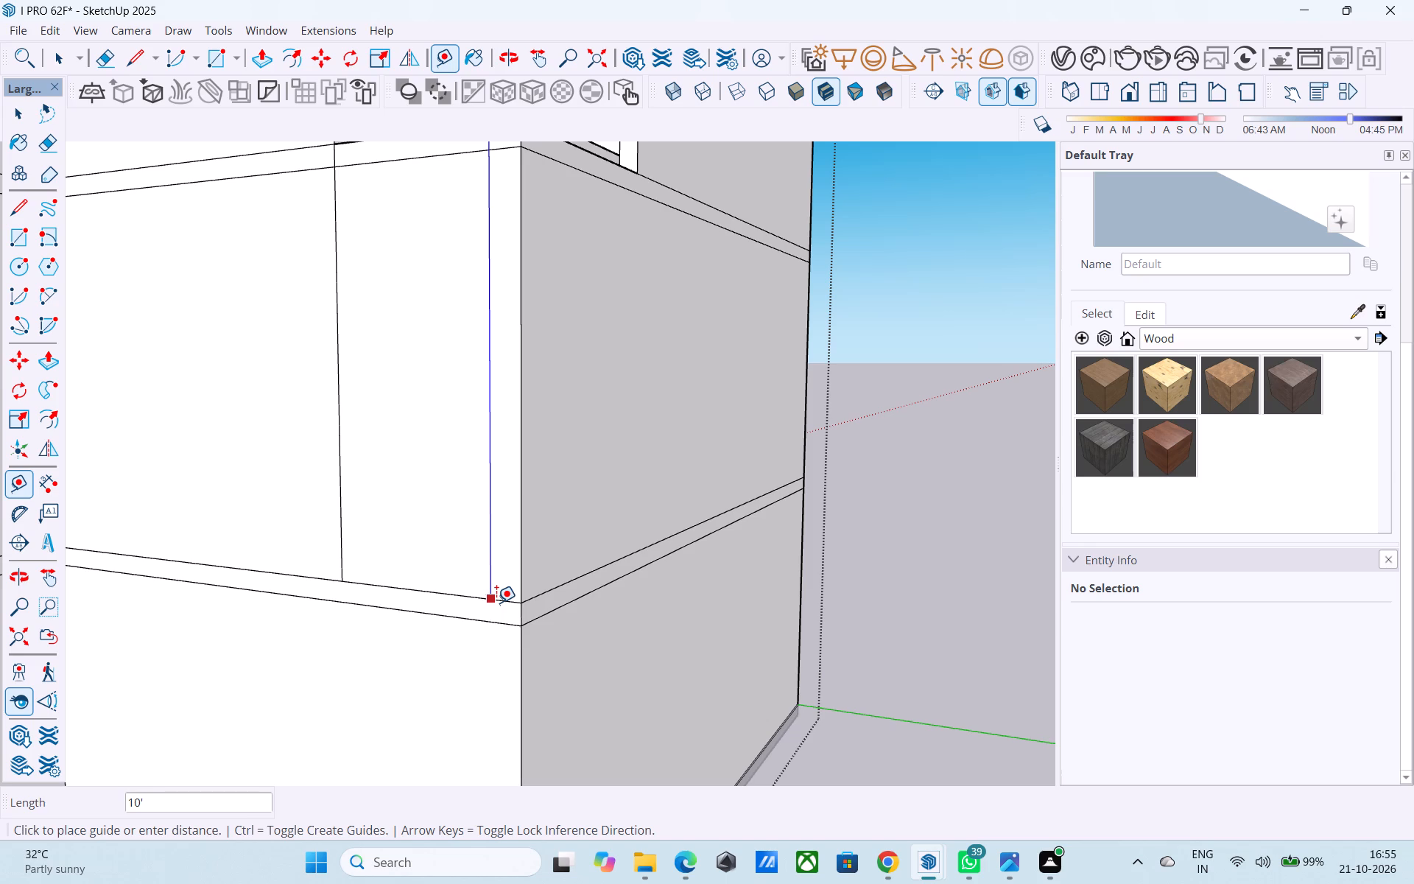
key("space")
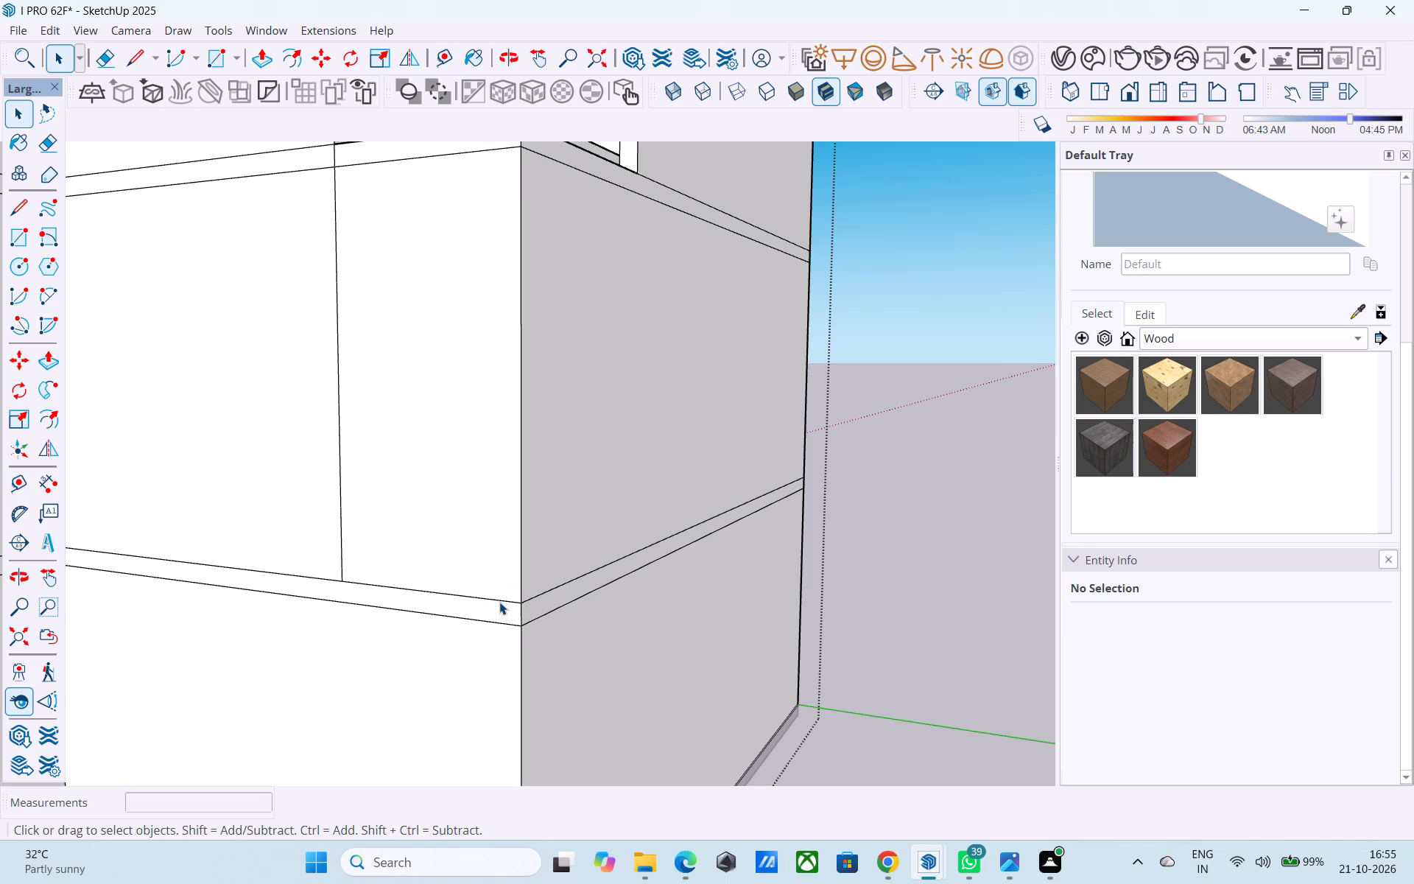
Erase the lower floor-band lines beneath the corner opening on both the front and side faces.
scroll(493, 603, "down", 6)
middle_click_drag(471, 643, 466, 732)
scroll(471, 403, "up", 5)
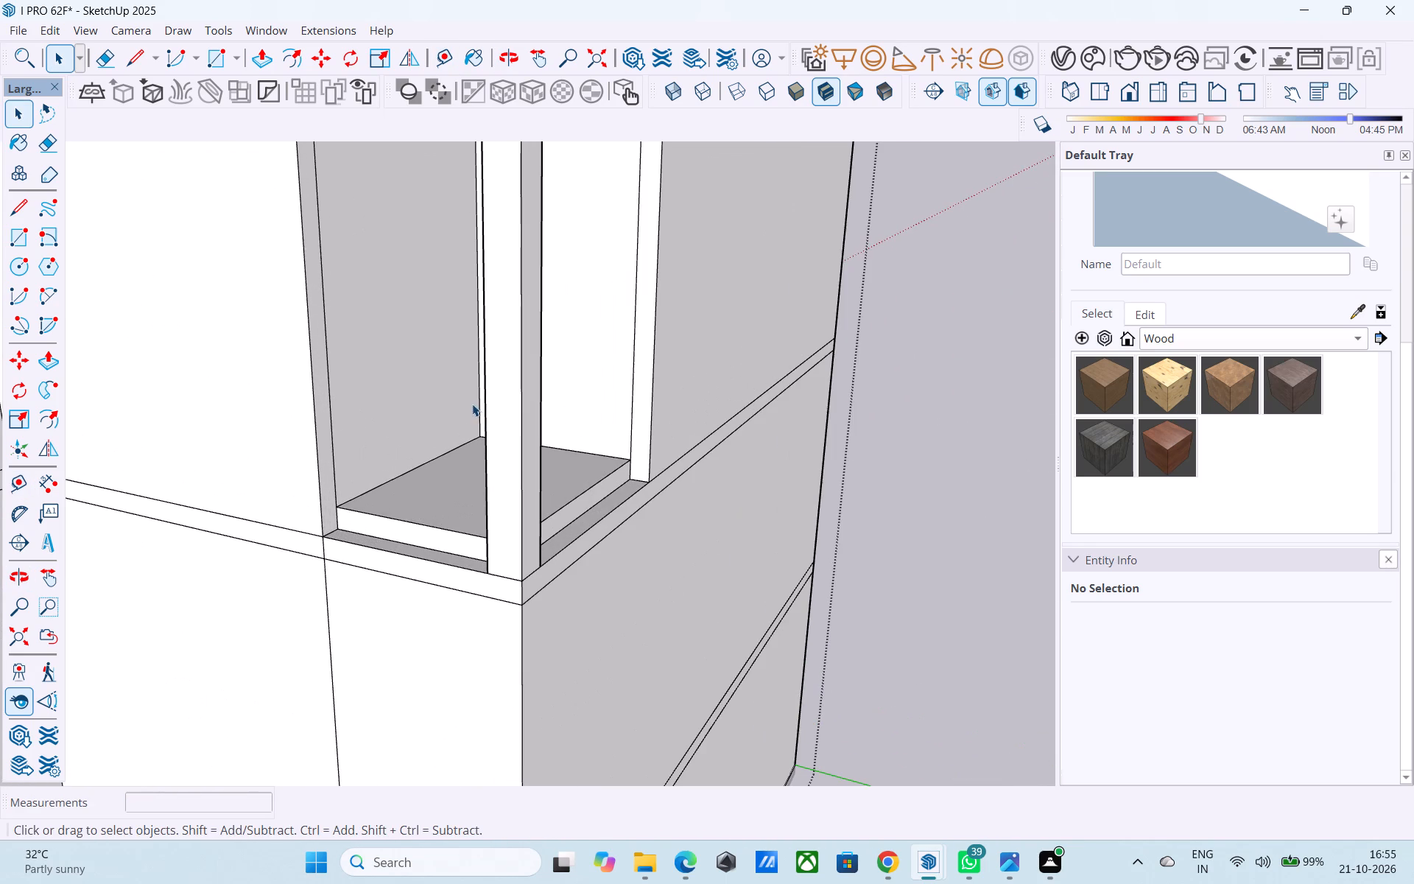
scroll(418, 537, "up", 3)
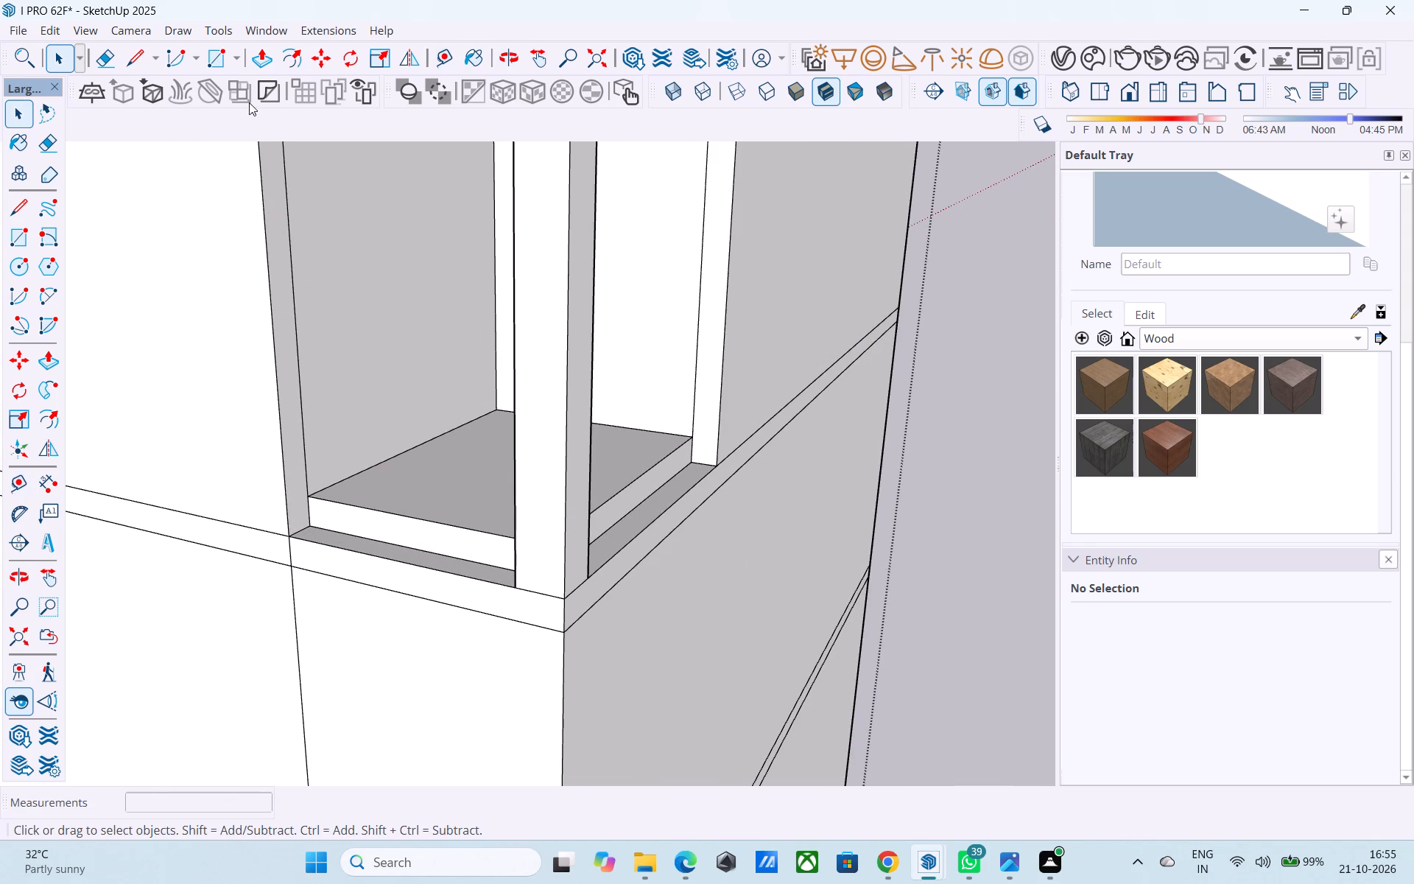
left_click(96, 54)
left_click(490, 621)
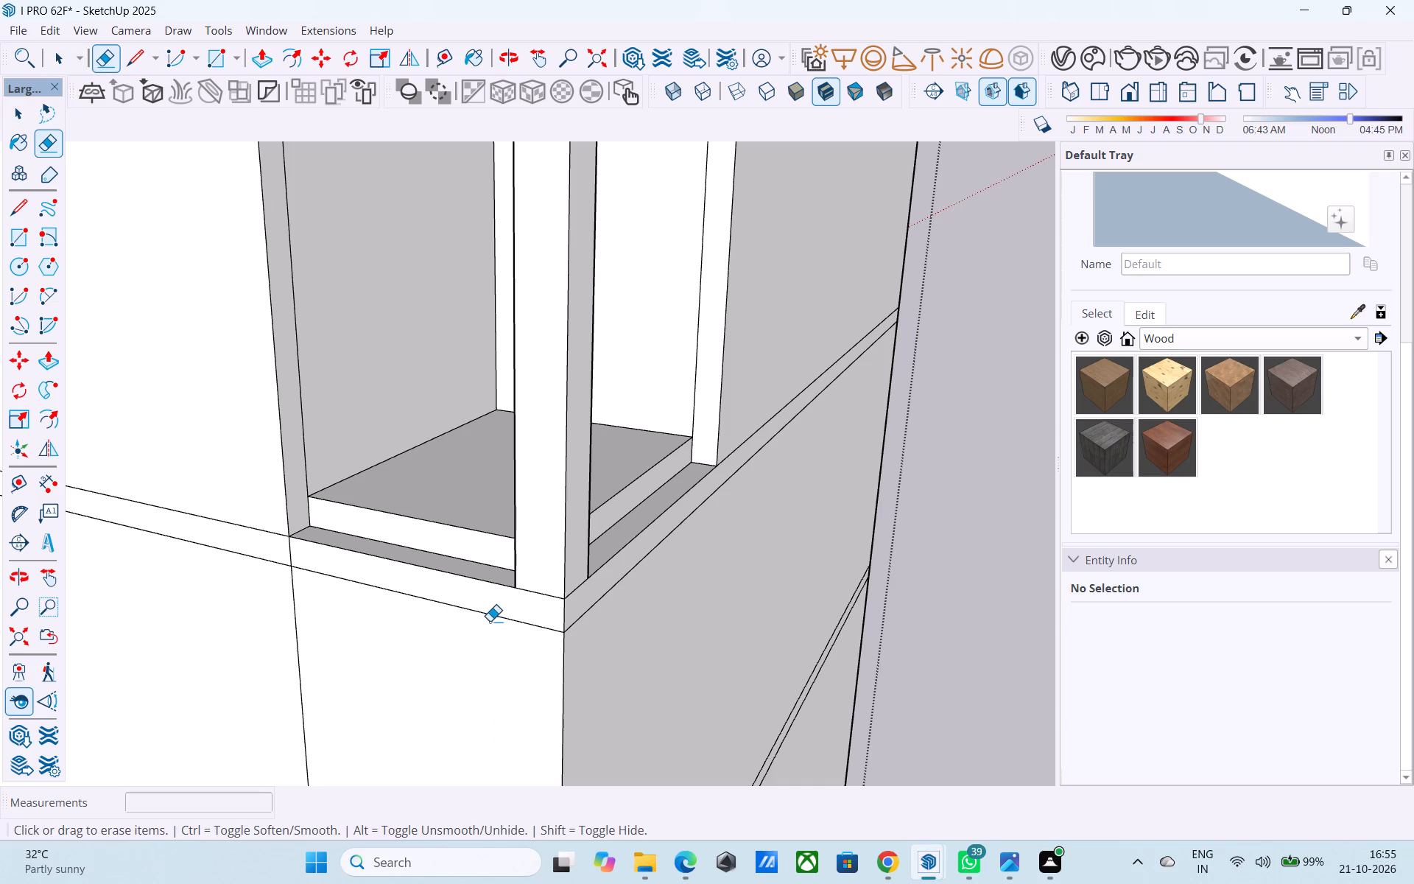
left_click_drag(490, 619, 486, 610)
left_click_drag(528, 626, 535, 650)
left_click_drag(594, 608, 602, 641)
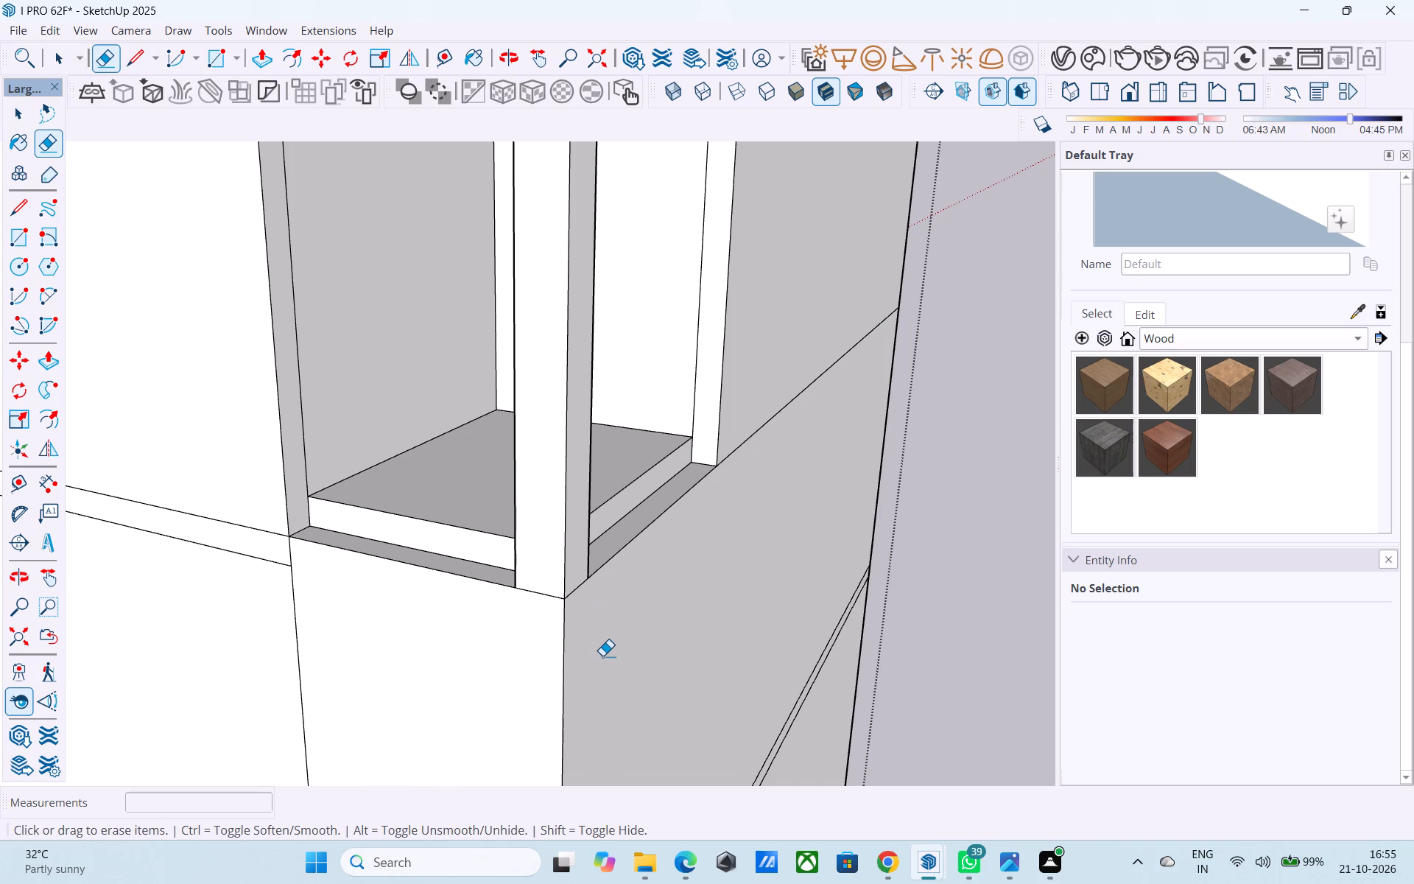
Push/Pull the recessed floor-slab edge in the front opening outward until it is flush with the facade.
key("space")
left_click(496, 555)
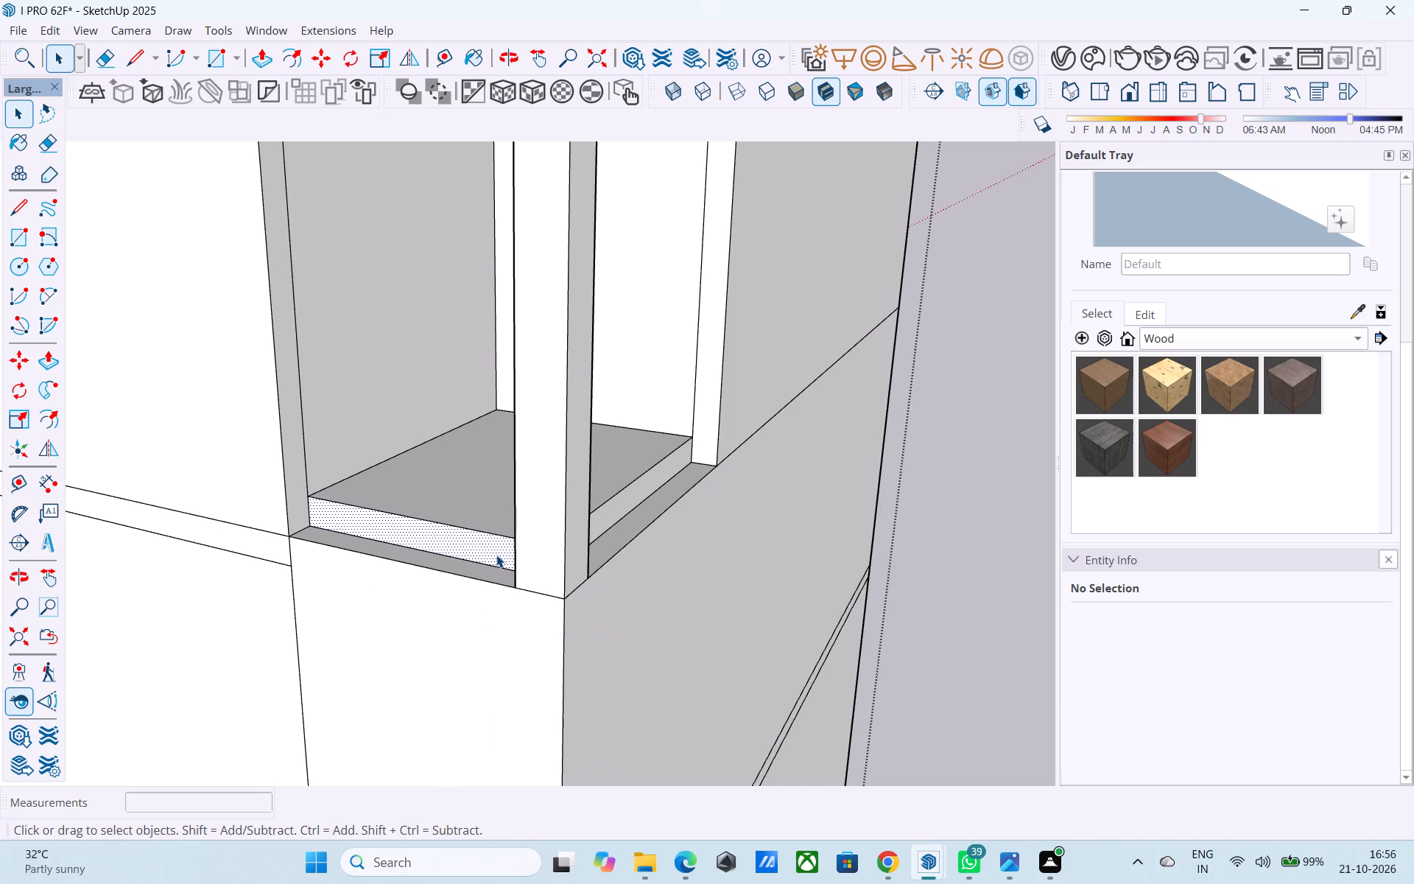
key("p")
left_click(496, 555)
left_click(482, 594)
Push/Pull the recessed floor-slab edge in the side opening outward about 6" until it is flush with the side wall.
middle_click_drag(636, 559, 628, 559)
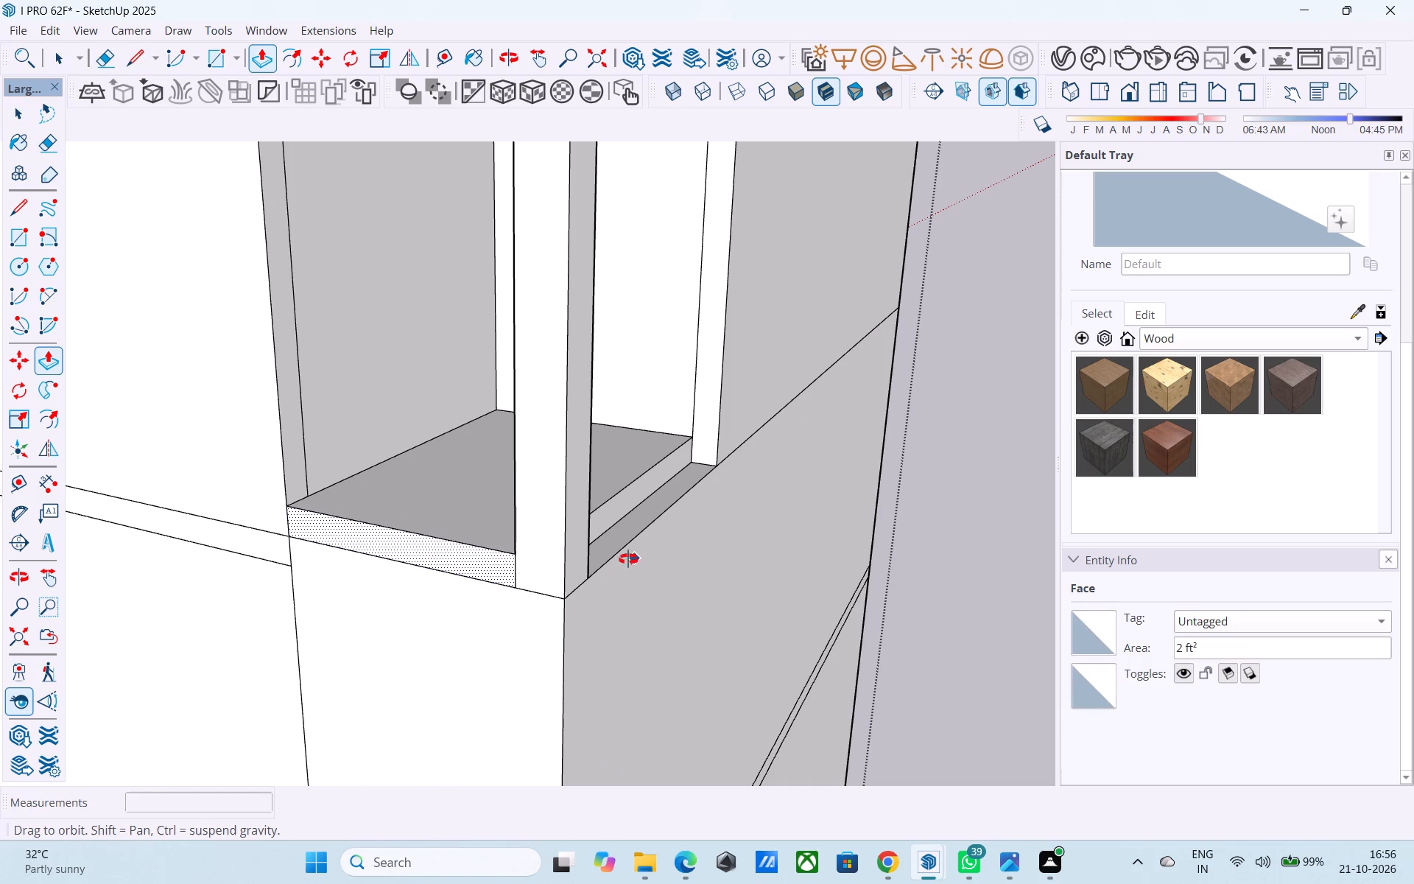
middle_click_drag(628, 559, 575, 553)
key("space")
scroll(558, 562, "up", 2)
left_click(588, 521)
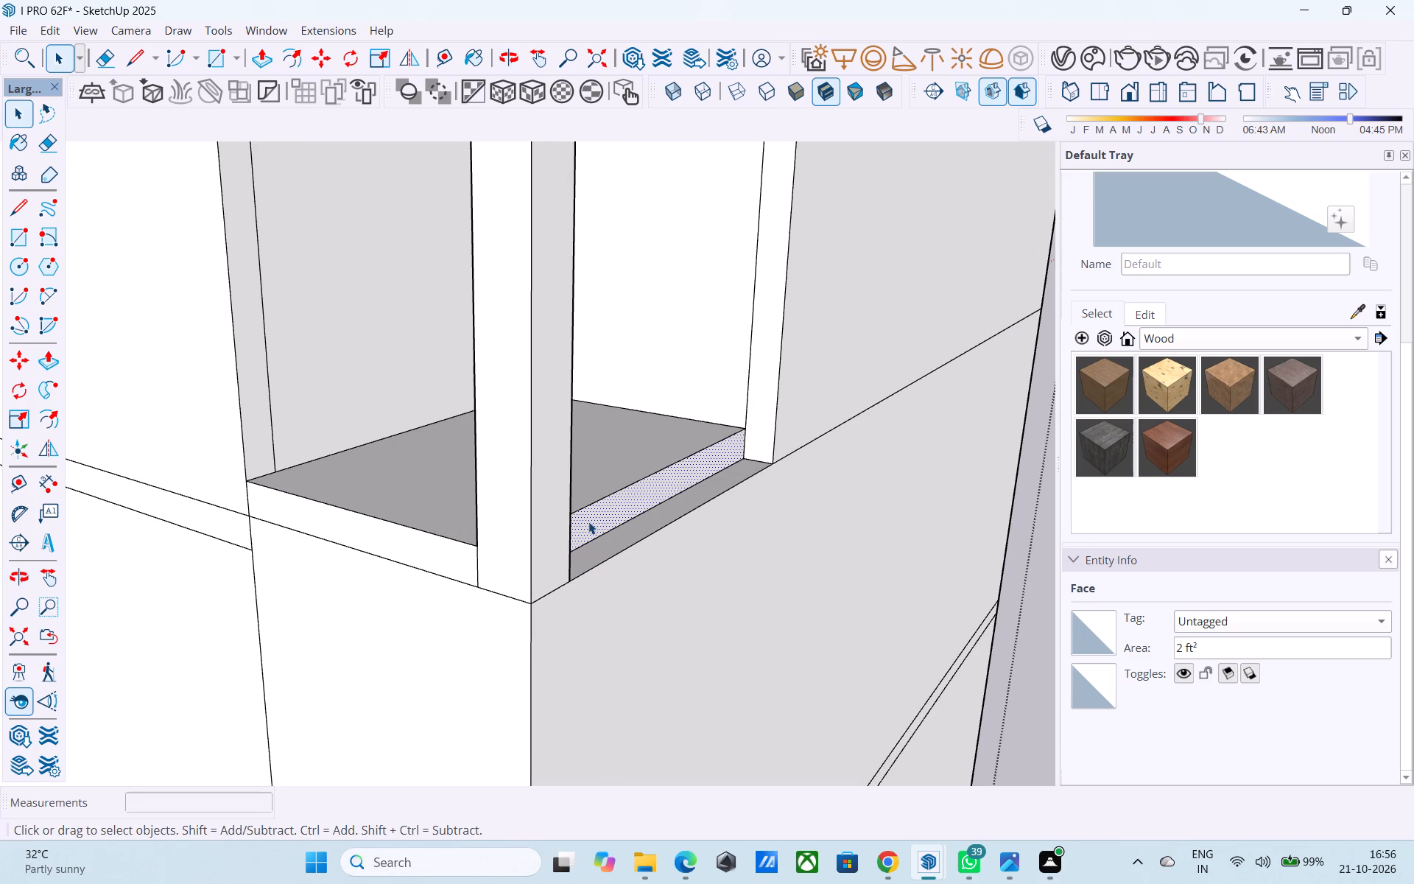
key("p")
left_click(588, 521)
left_click(625, 509)
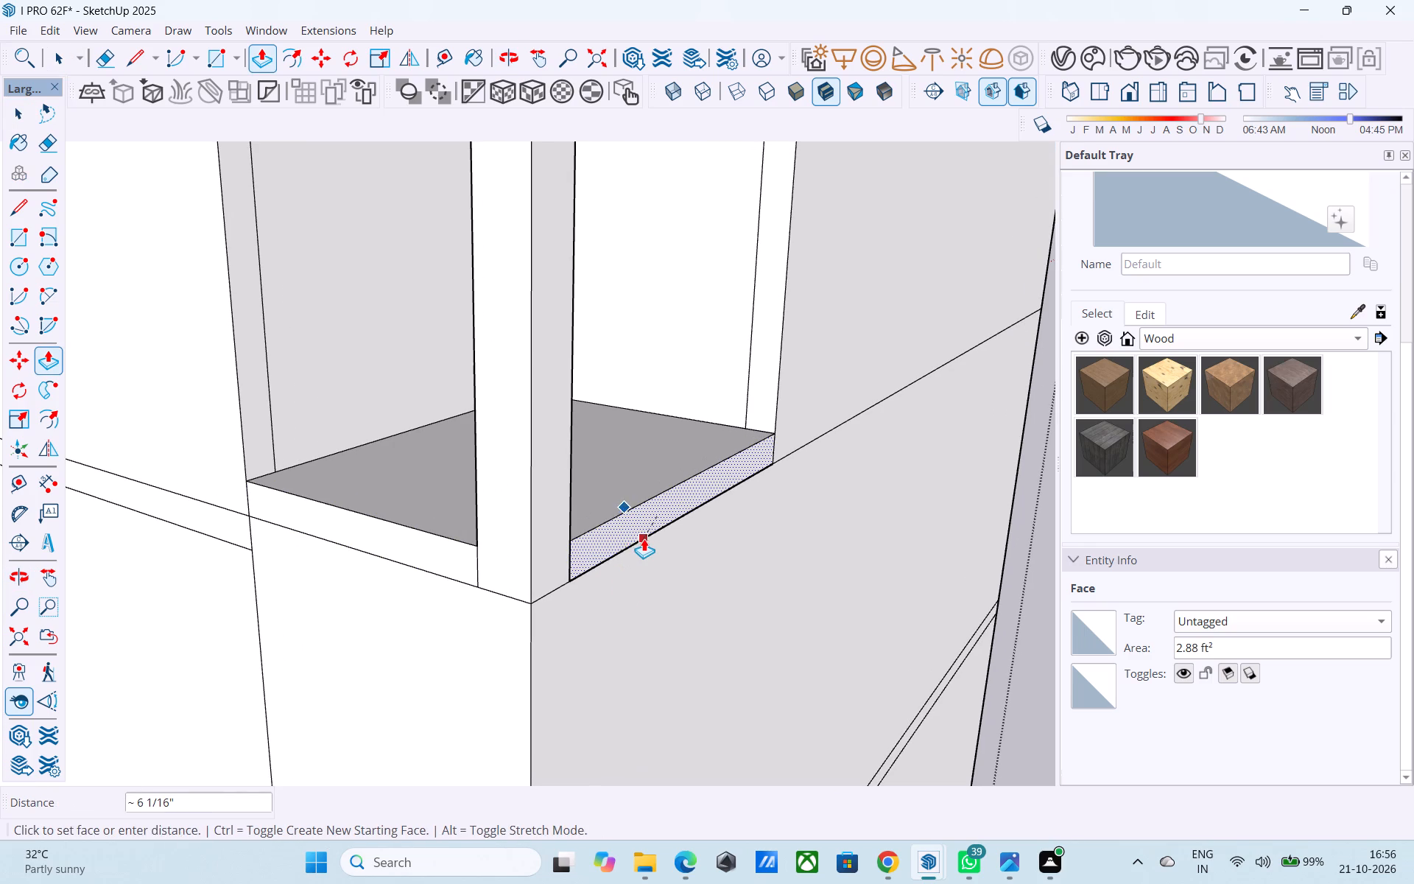
left_click(644, 539)
key("space")
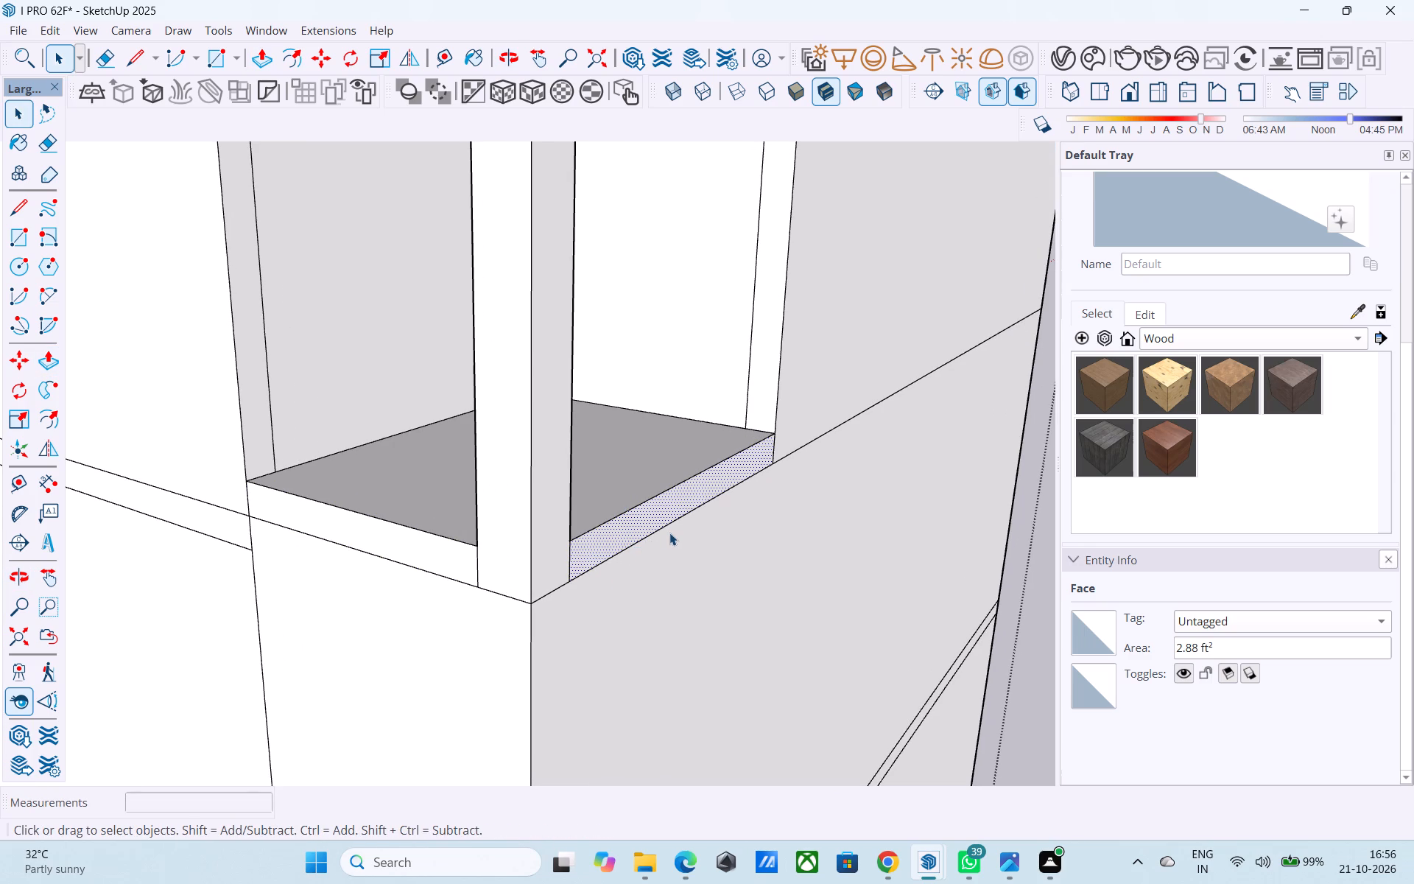
Examine the corner opening, the storey below it and the building's front facade.
scroll(669, 533, "down", 11)
middle_click_drag(661, 529, 661, 450)
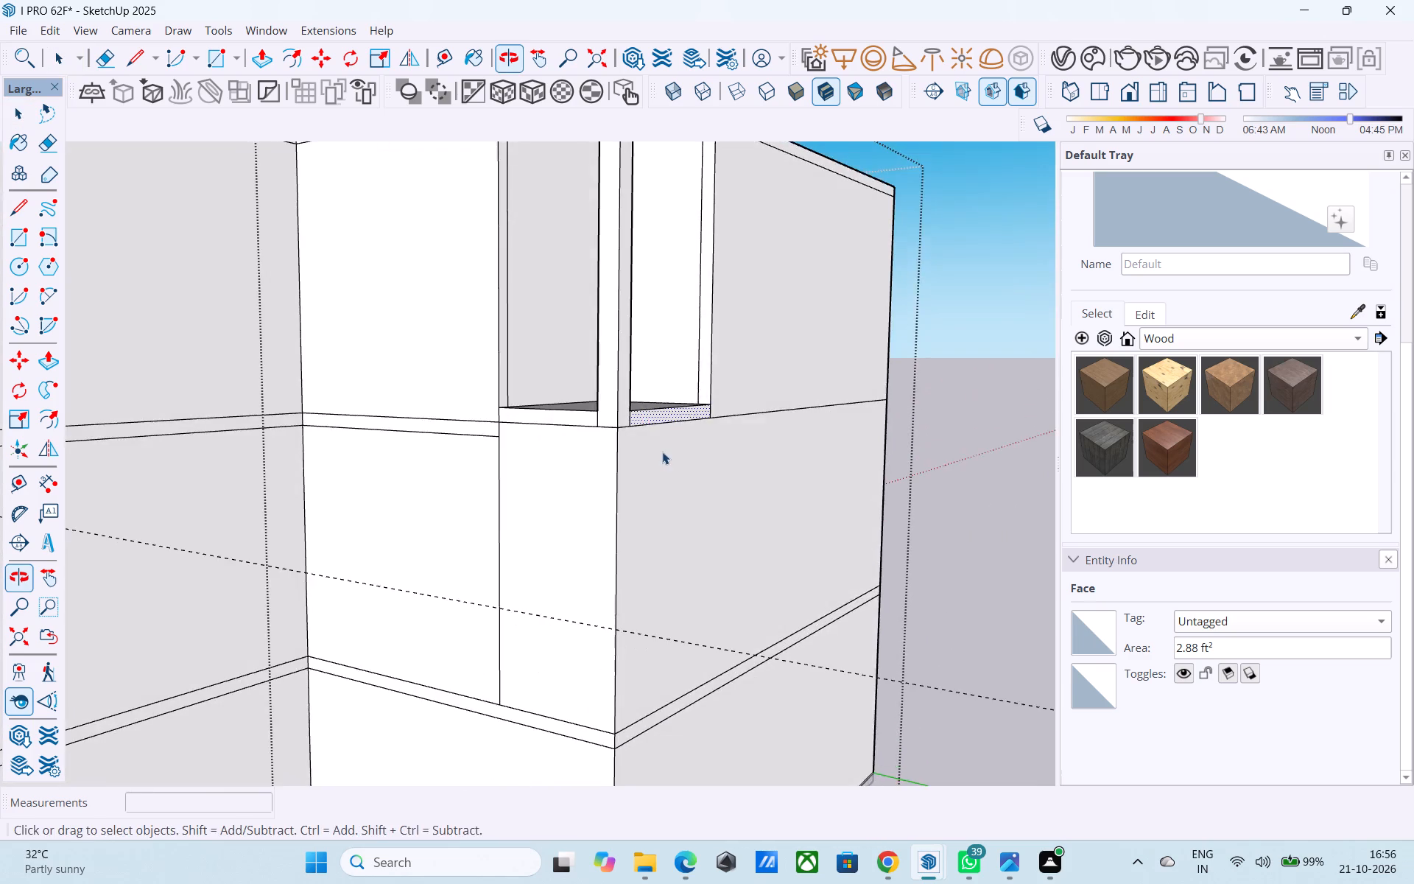
scroll(659, 455, "down", 5)
middle_click_drag(633, 485, 614, 527)
scroll(611, 511, "up", 6)
middle_click_drag(608, 508, 607, 525)
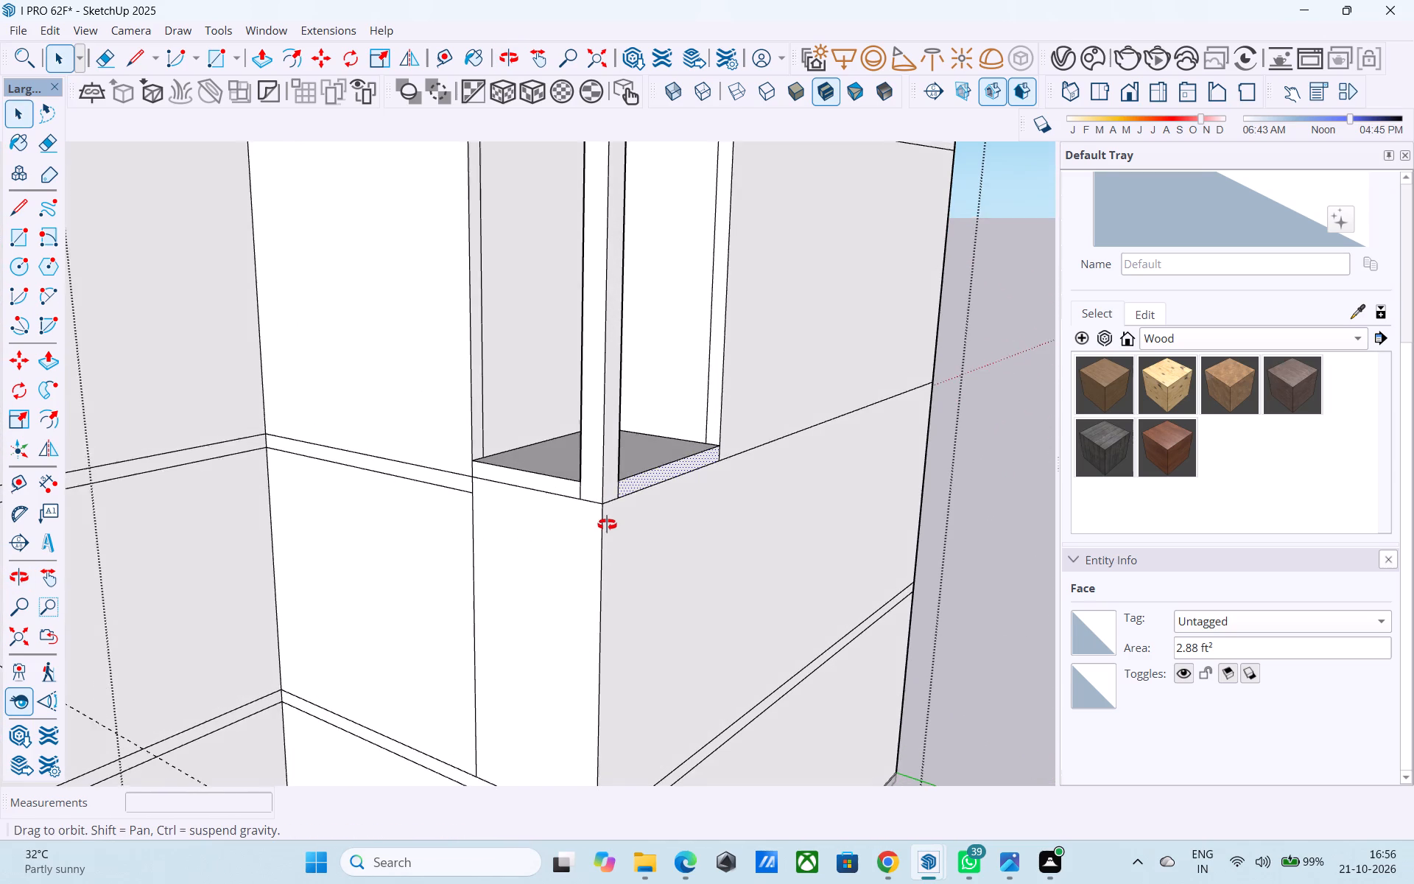
middle_click_drag(607, 525, 558, 530)
scroll(591, 522, "down", 9)
middle_click_drag(614, 548, 867, 562)
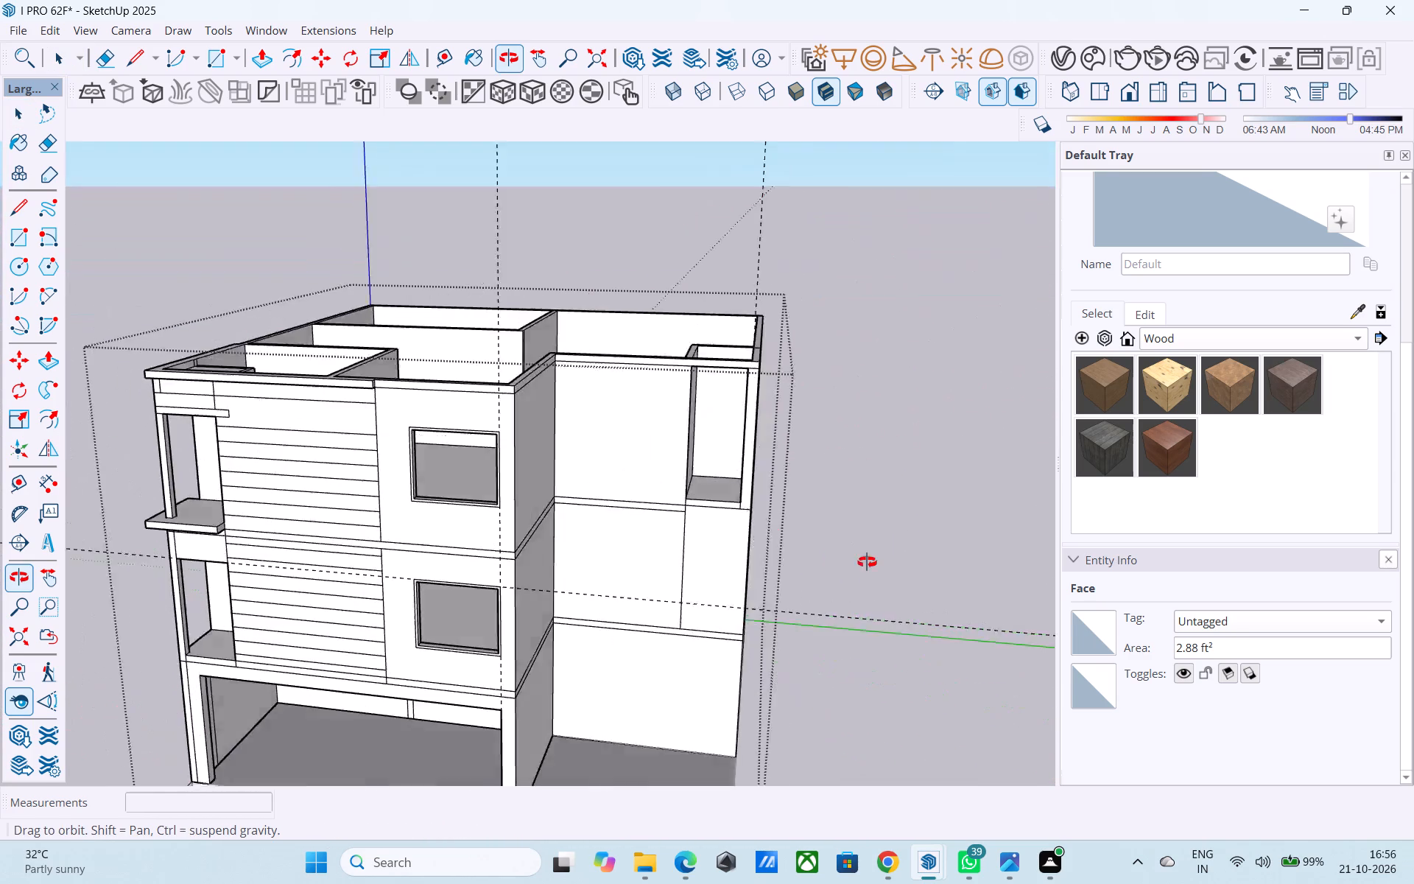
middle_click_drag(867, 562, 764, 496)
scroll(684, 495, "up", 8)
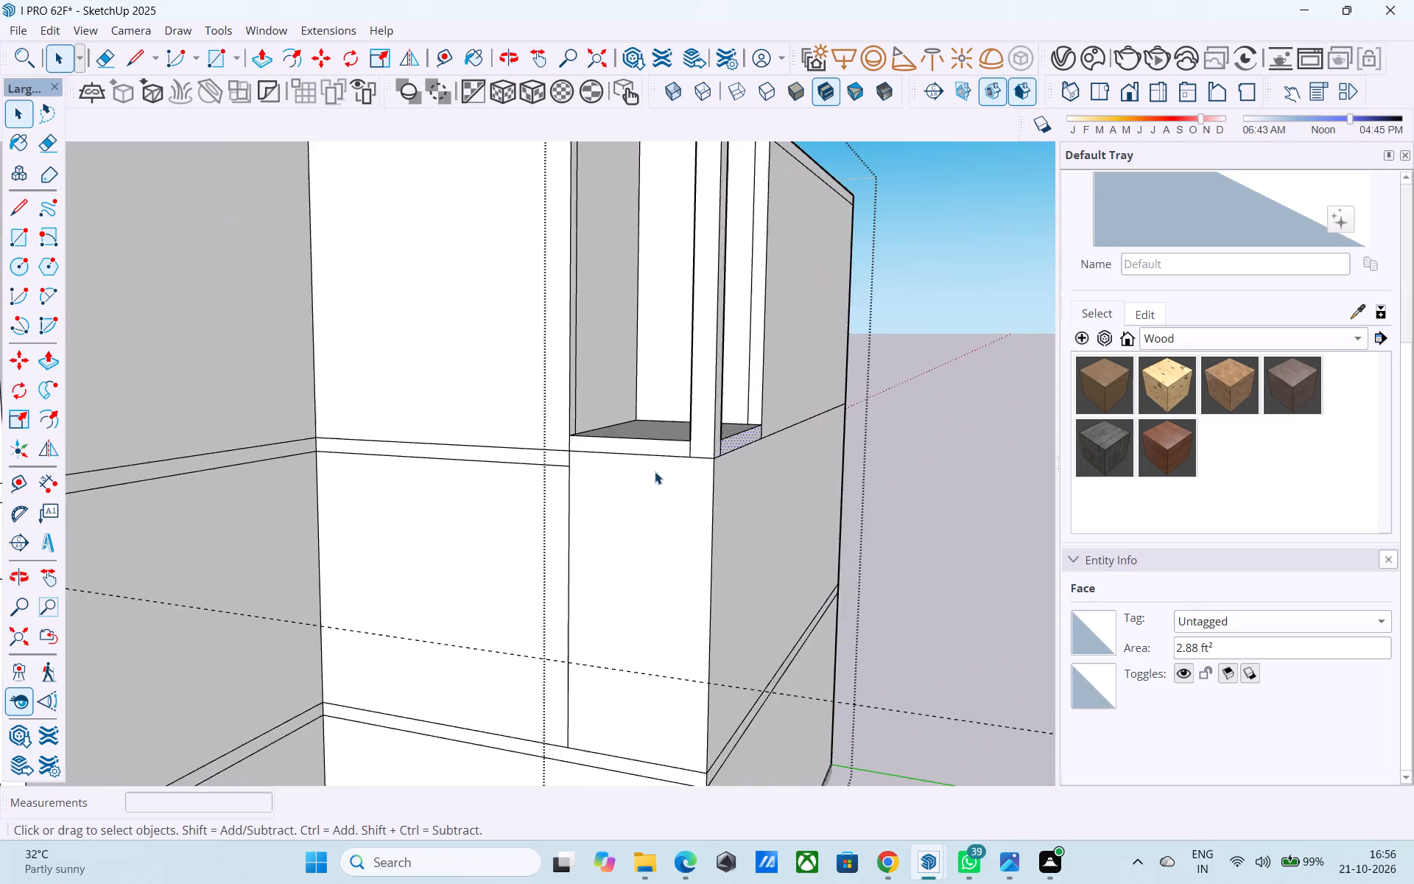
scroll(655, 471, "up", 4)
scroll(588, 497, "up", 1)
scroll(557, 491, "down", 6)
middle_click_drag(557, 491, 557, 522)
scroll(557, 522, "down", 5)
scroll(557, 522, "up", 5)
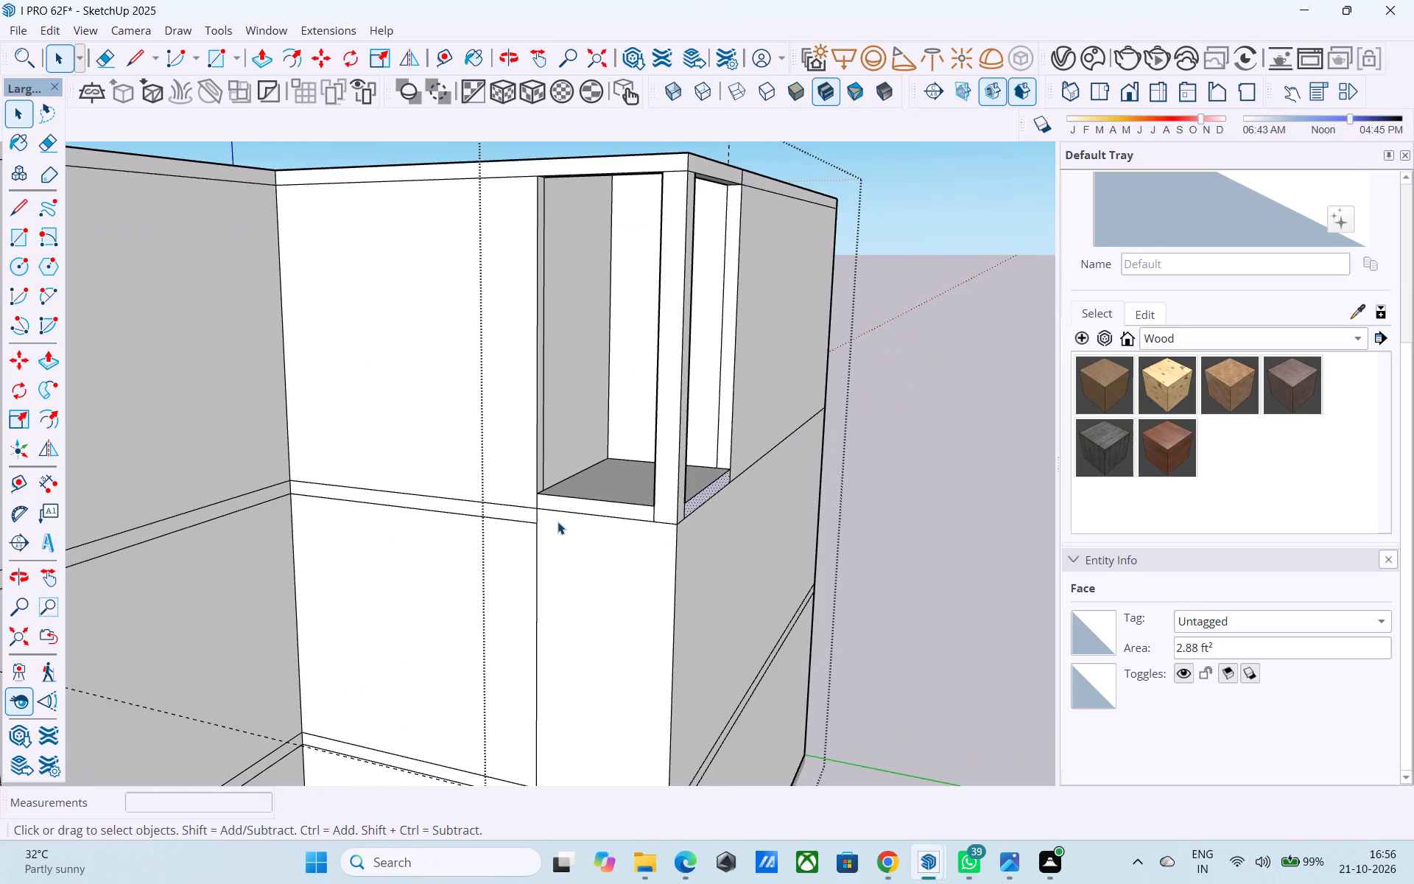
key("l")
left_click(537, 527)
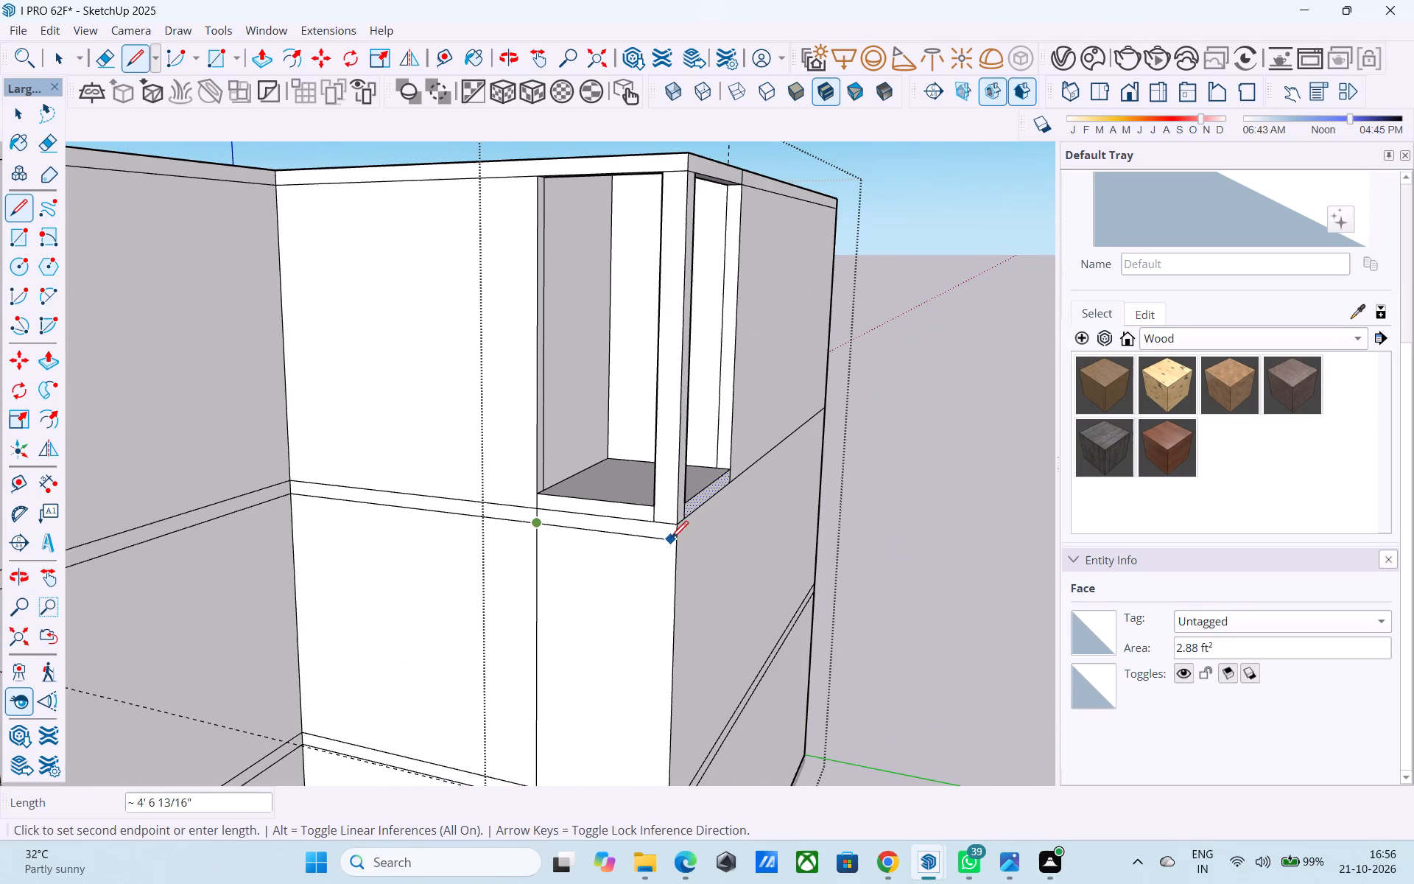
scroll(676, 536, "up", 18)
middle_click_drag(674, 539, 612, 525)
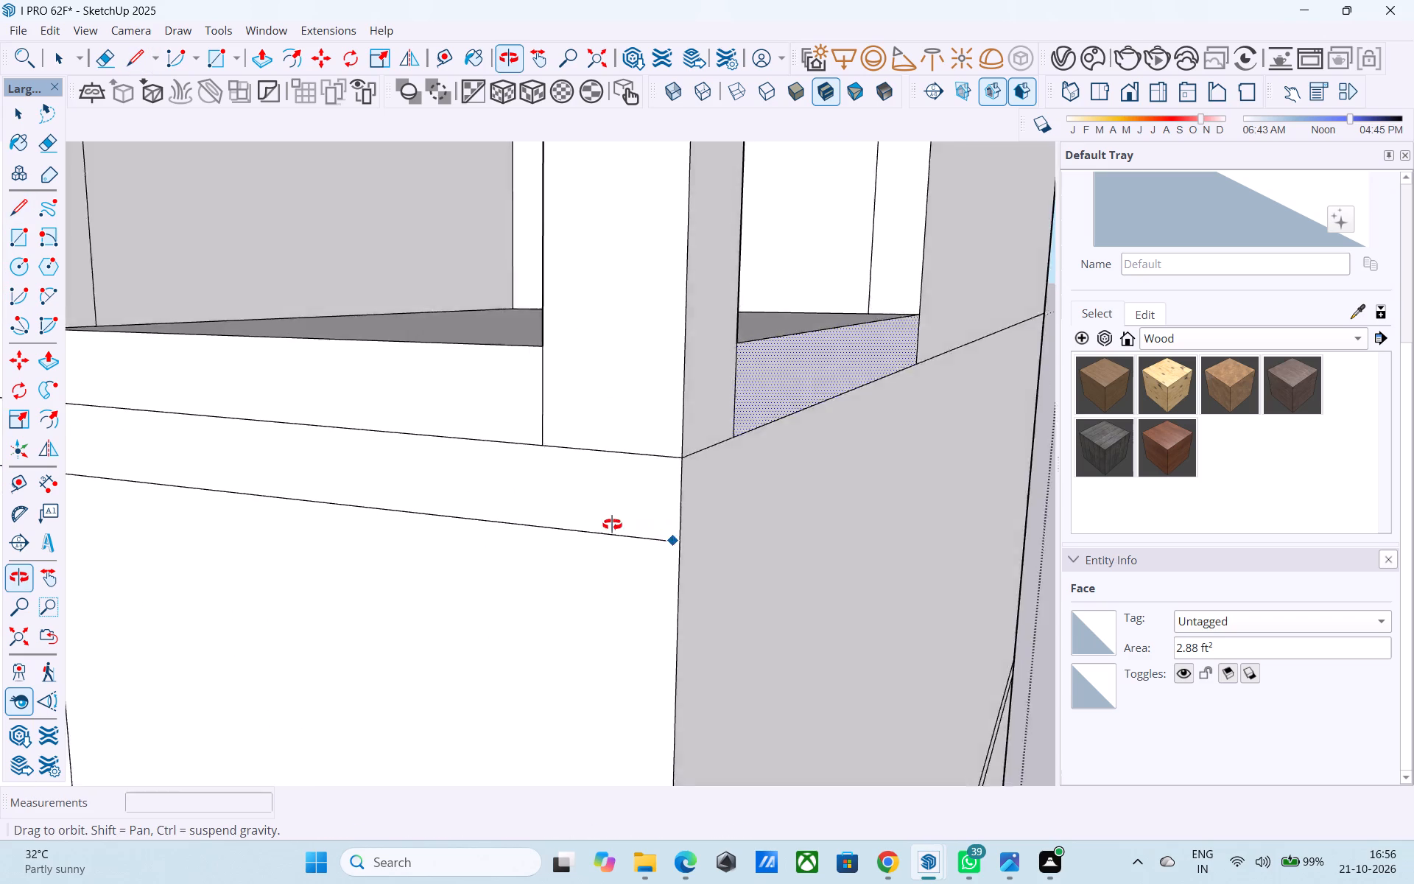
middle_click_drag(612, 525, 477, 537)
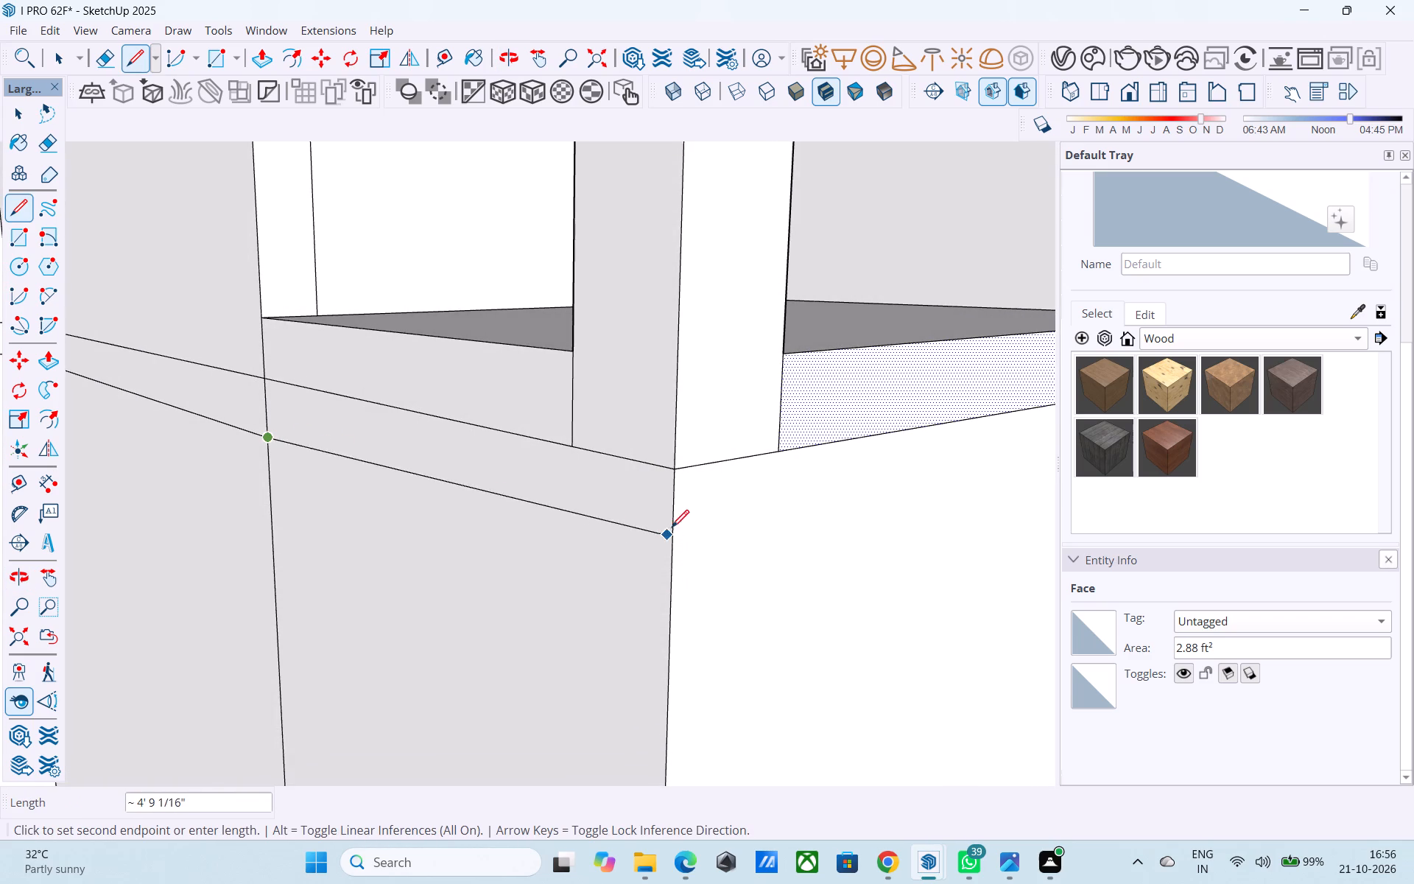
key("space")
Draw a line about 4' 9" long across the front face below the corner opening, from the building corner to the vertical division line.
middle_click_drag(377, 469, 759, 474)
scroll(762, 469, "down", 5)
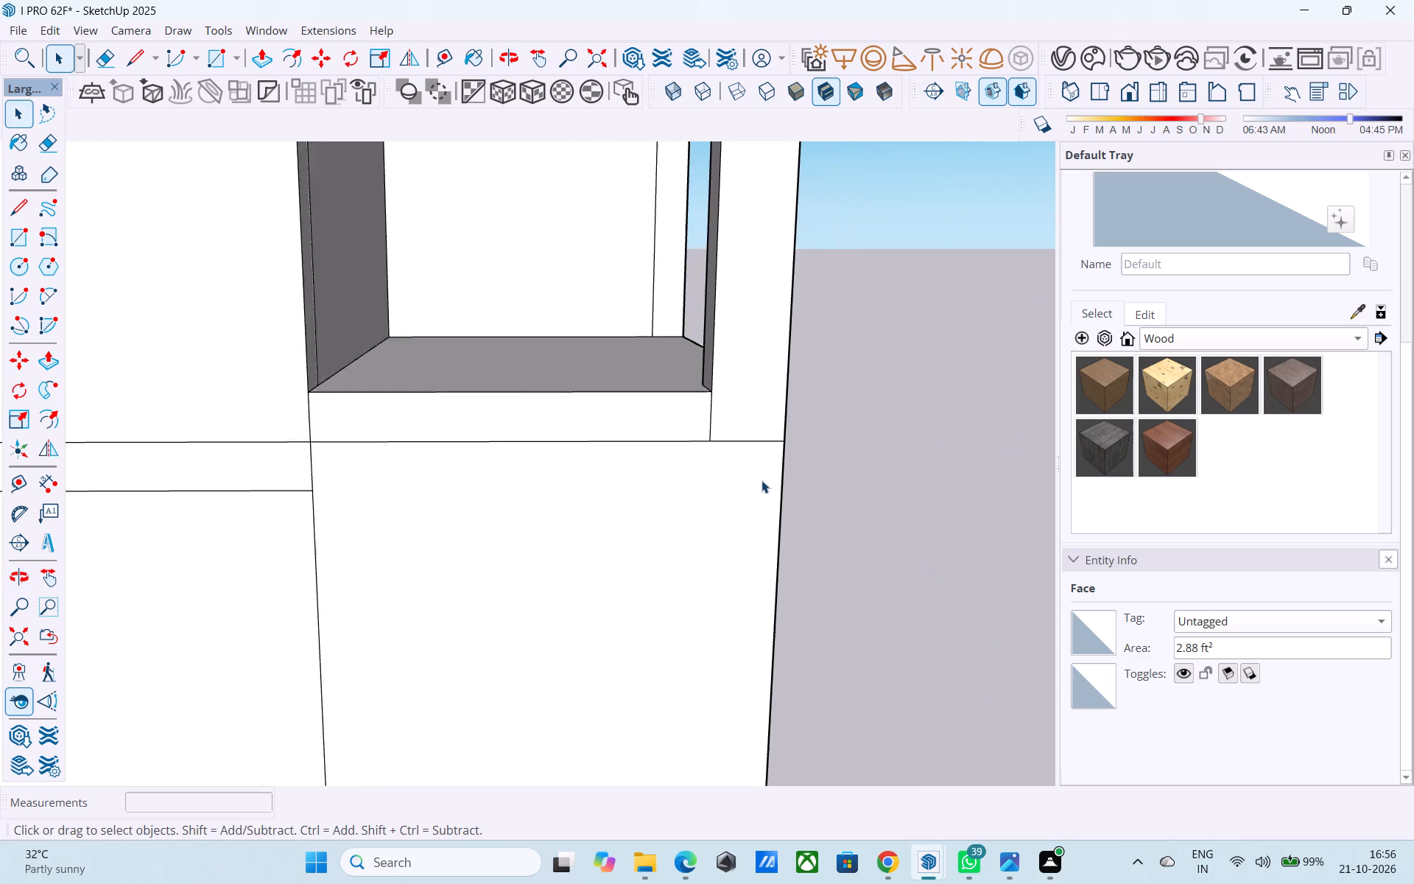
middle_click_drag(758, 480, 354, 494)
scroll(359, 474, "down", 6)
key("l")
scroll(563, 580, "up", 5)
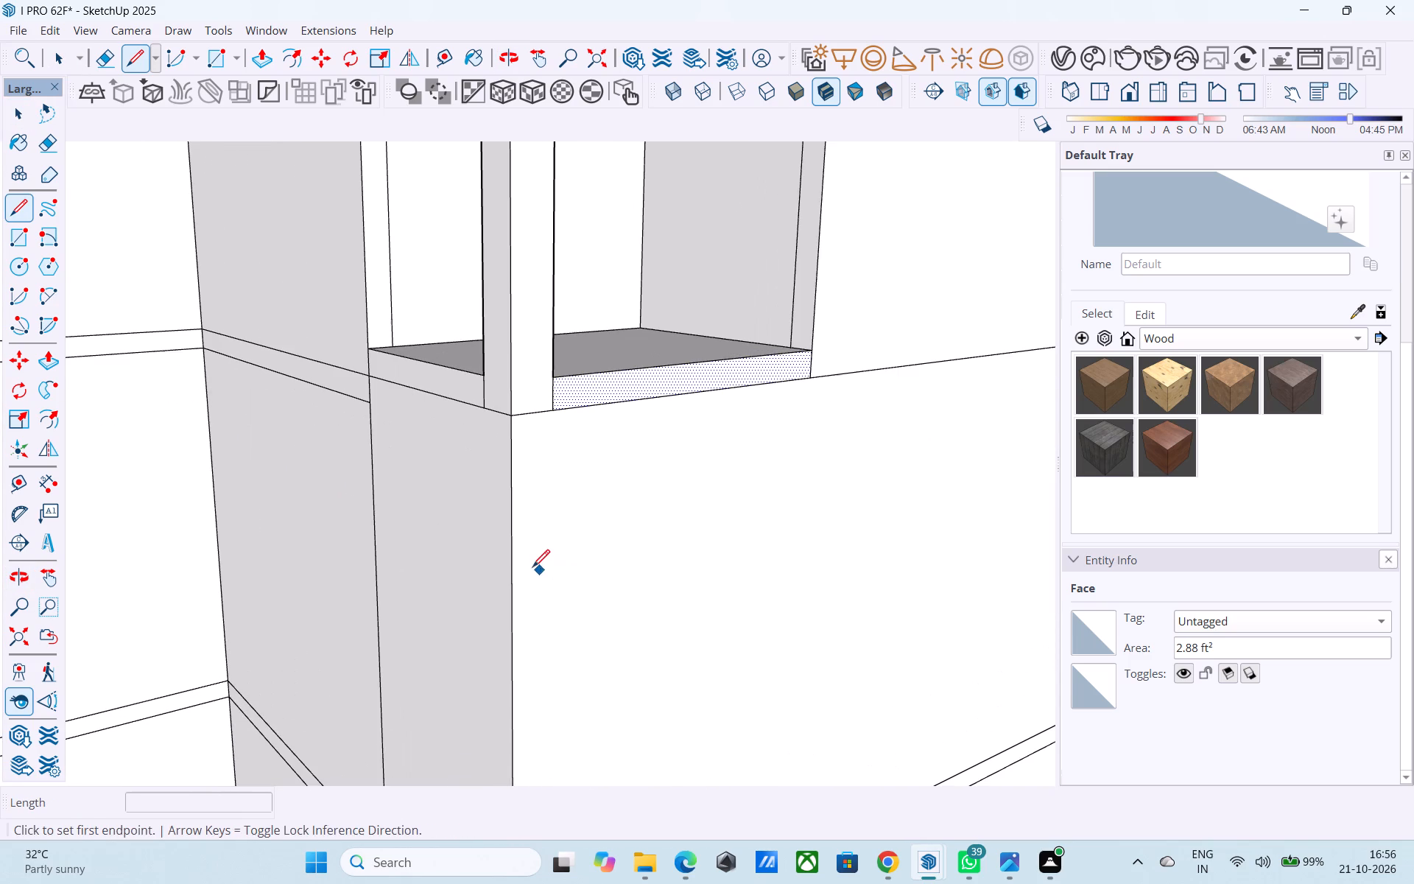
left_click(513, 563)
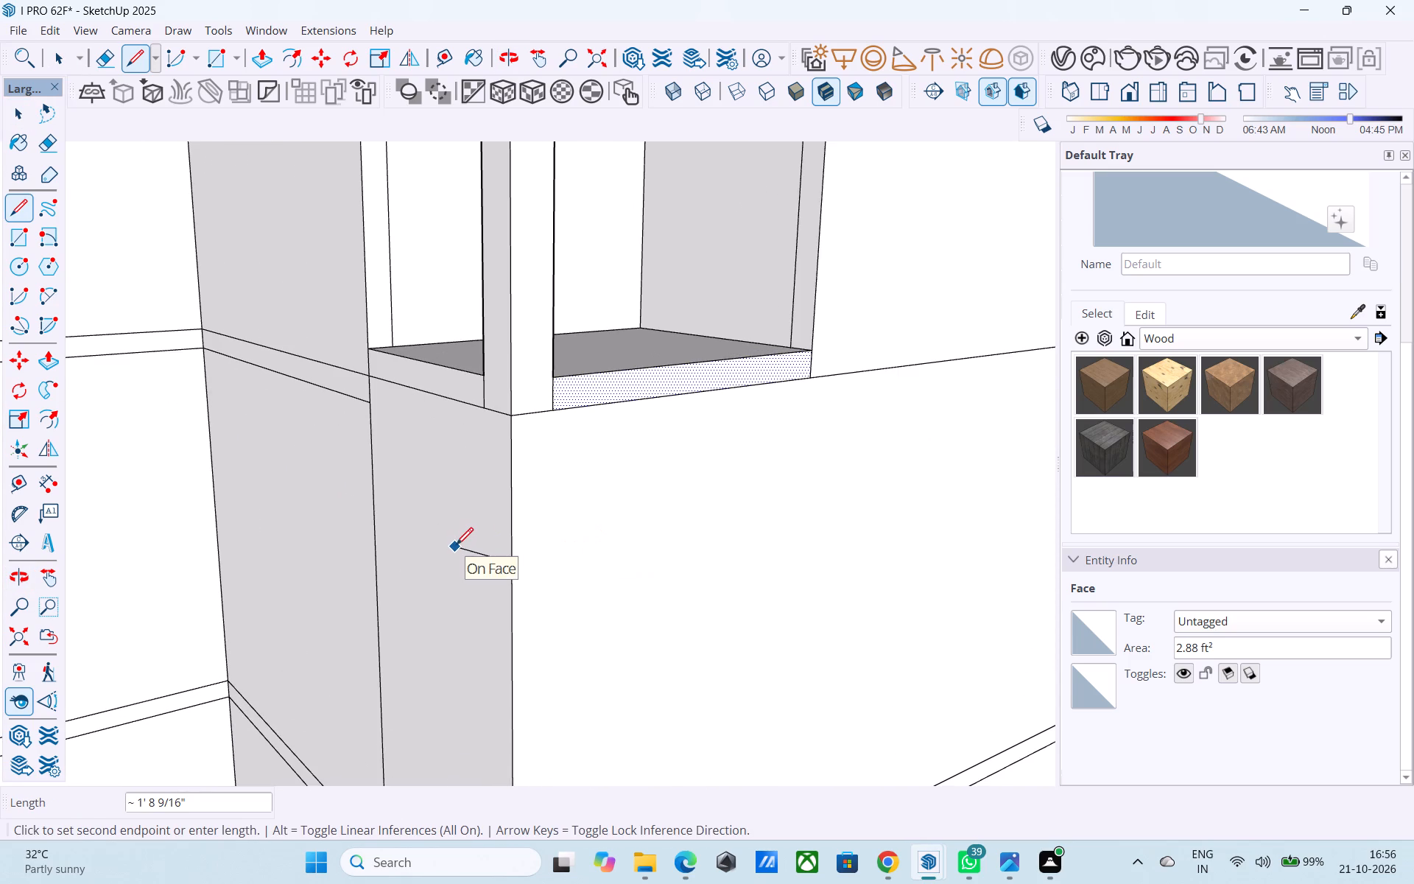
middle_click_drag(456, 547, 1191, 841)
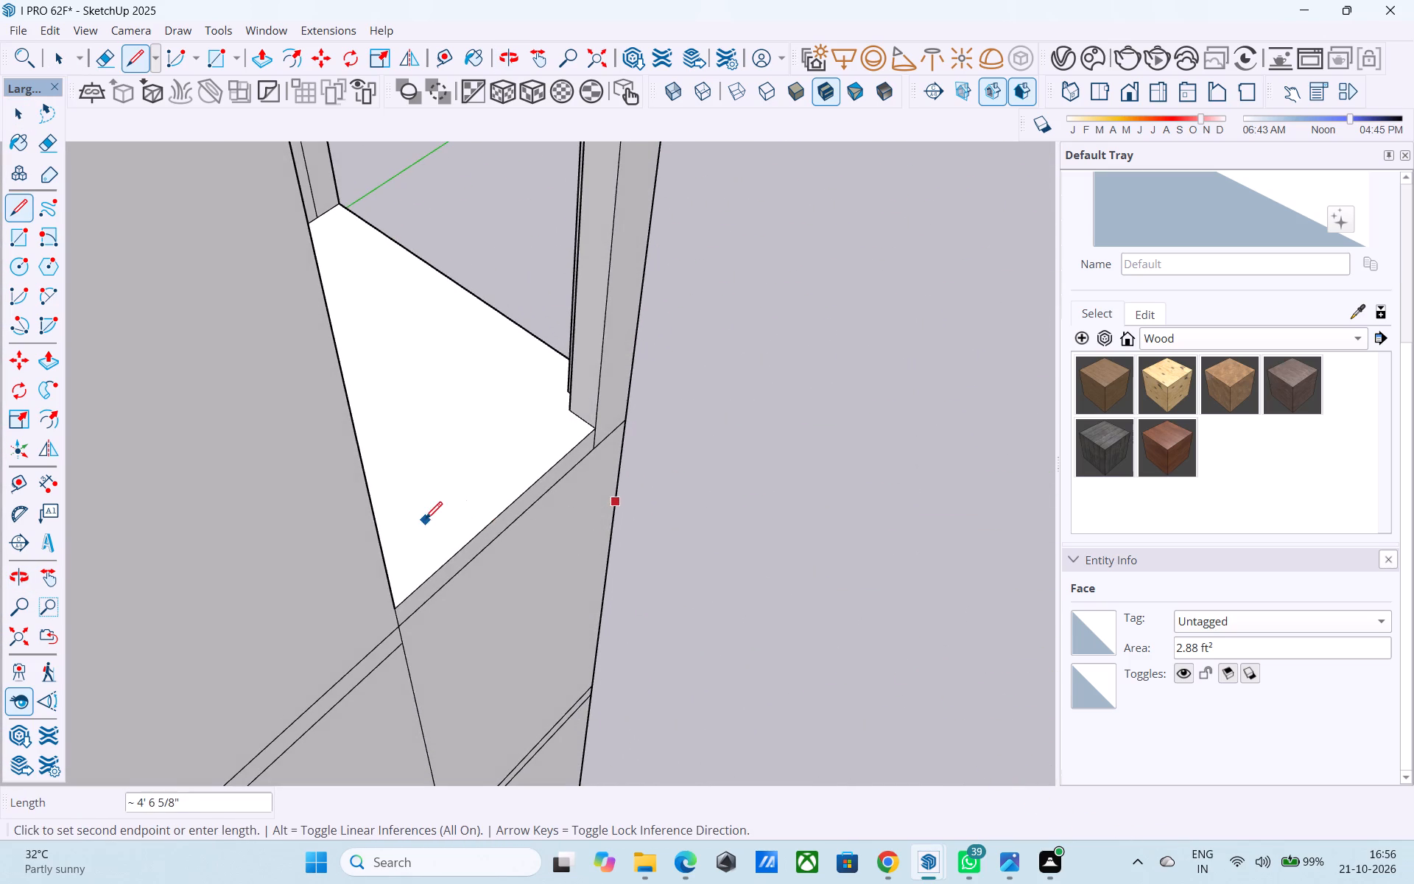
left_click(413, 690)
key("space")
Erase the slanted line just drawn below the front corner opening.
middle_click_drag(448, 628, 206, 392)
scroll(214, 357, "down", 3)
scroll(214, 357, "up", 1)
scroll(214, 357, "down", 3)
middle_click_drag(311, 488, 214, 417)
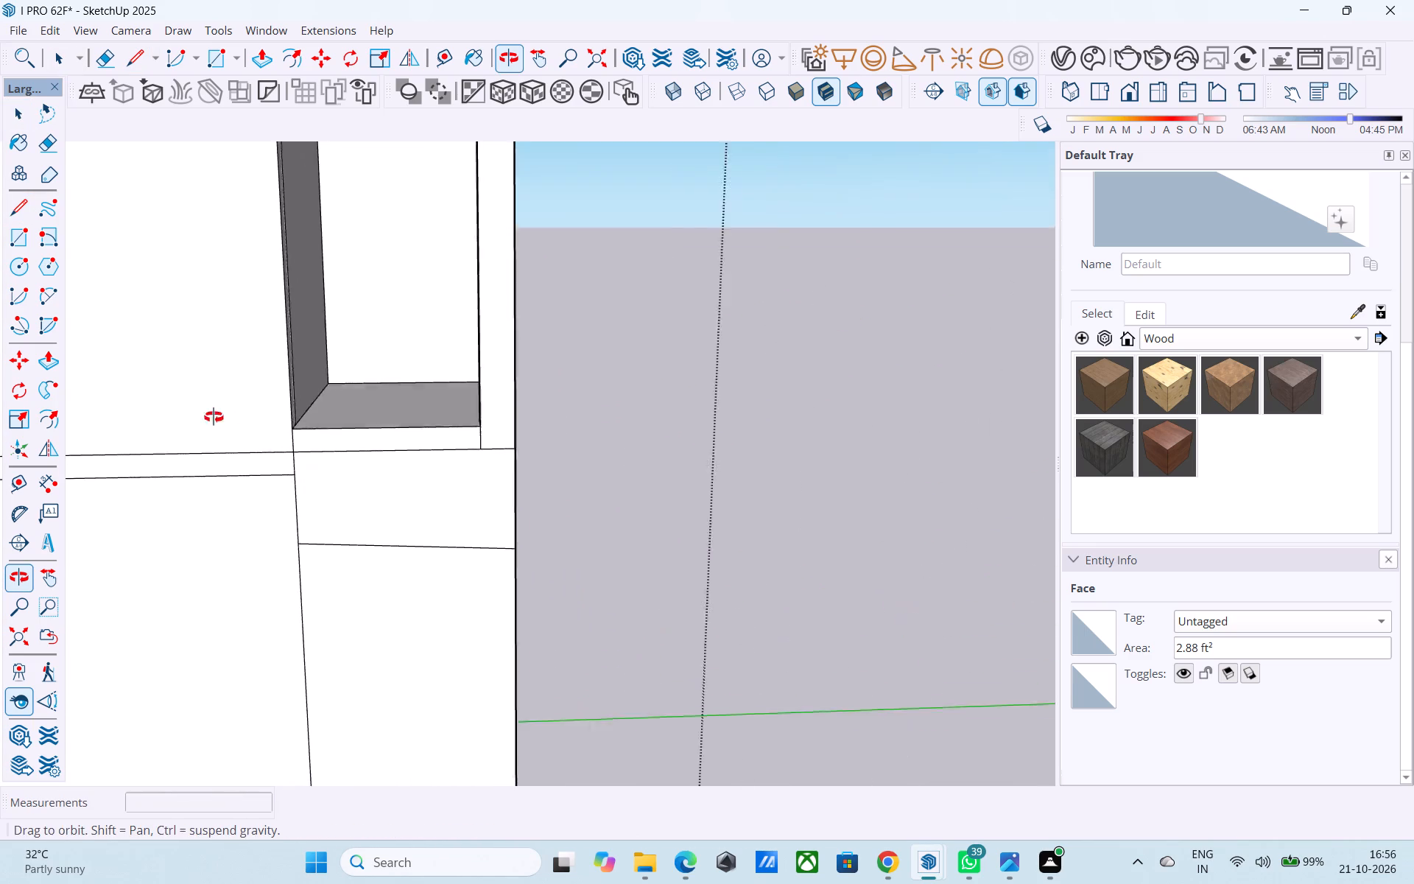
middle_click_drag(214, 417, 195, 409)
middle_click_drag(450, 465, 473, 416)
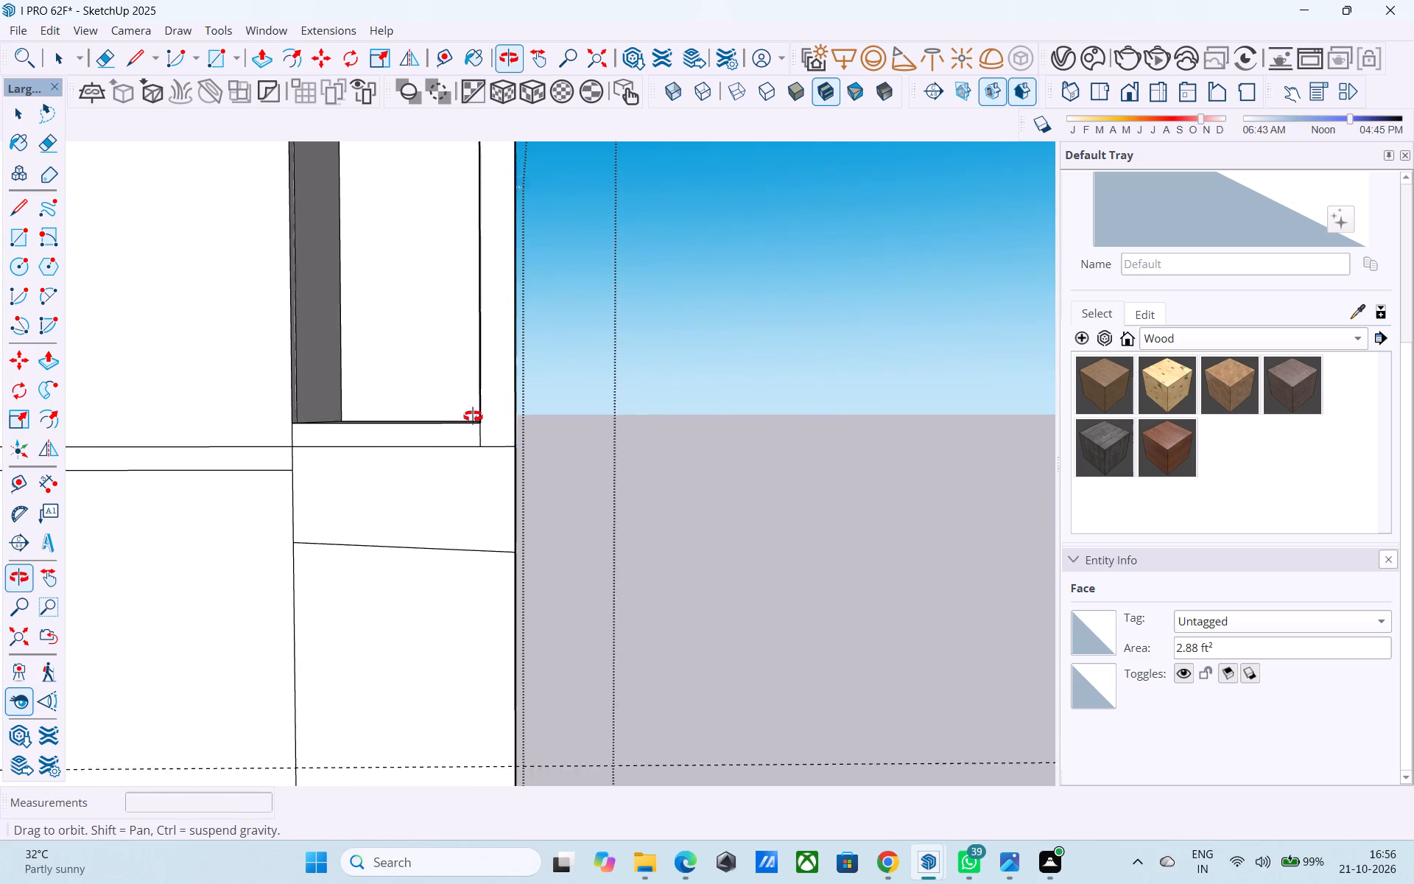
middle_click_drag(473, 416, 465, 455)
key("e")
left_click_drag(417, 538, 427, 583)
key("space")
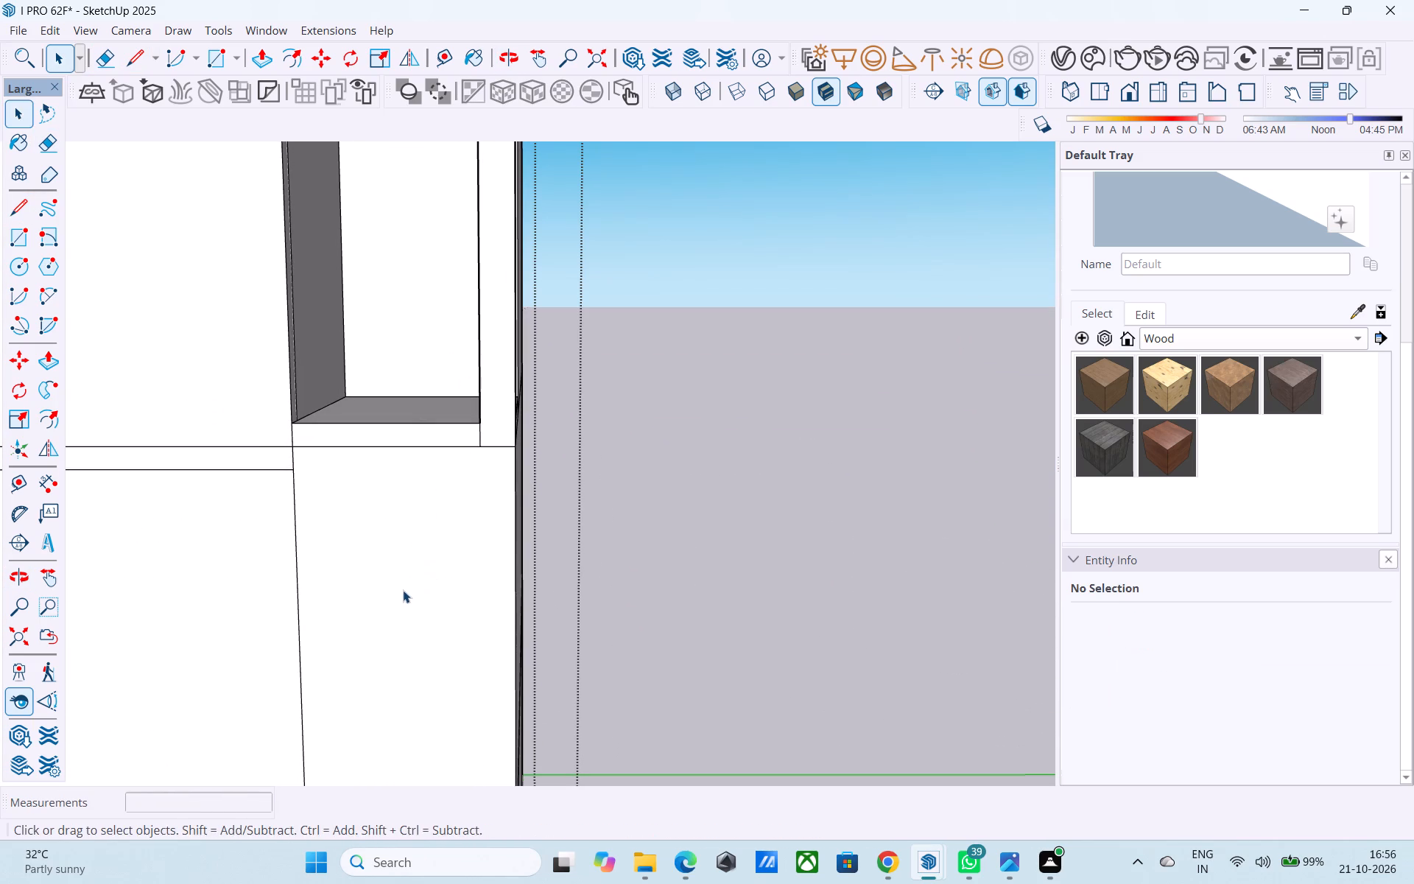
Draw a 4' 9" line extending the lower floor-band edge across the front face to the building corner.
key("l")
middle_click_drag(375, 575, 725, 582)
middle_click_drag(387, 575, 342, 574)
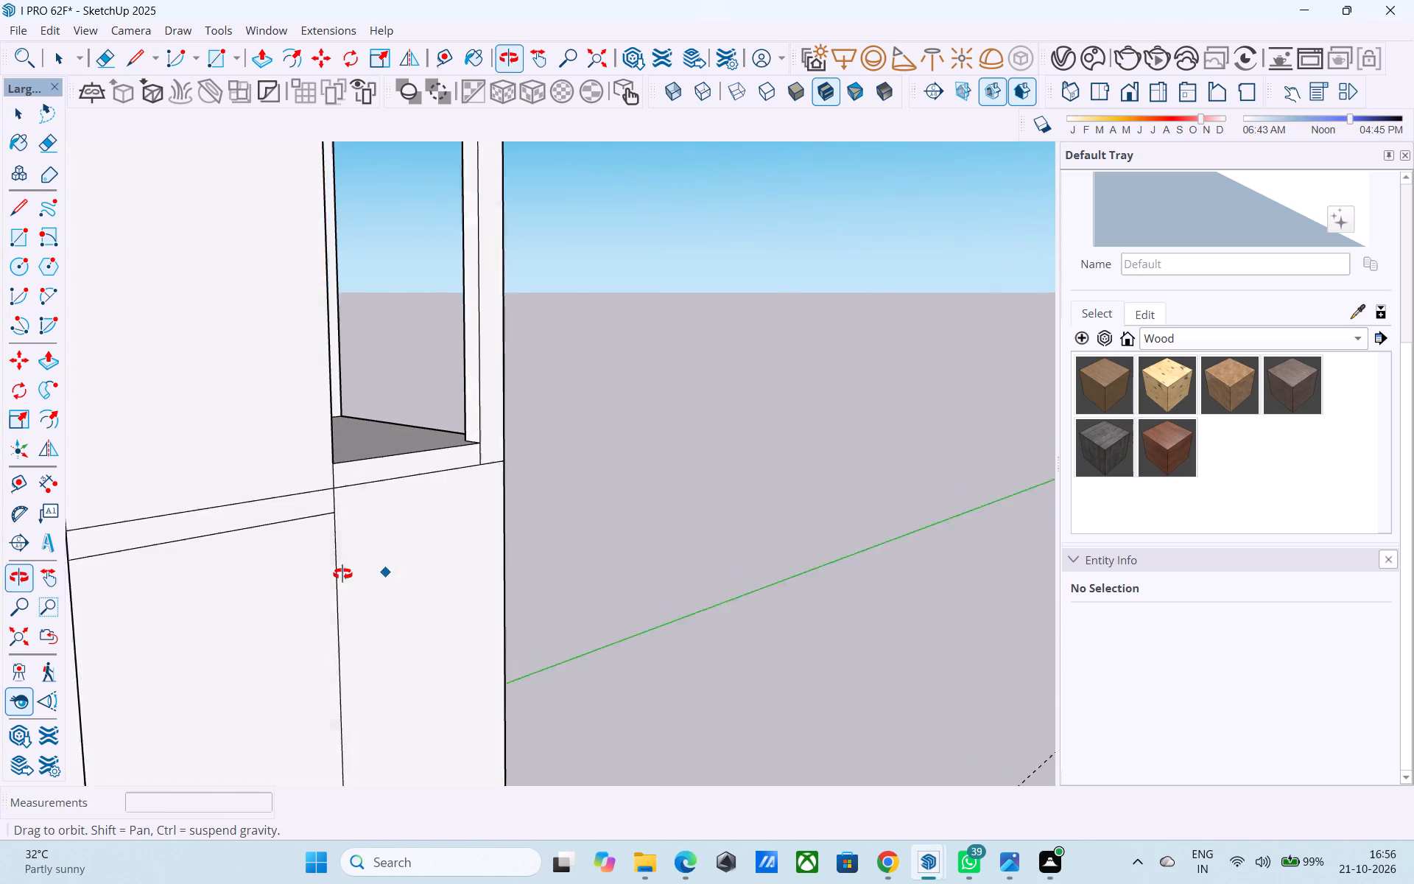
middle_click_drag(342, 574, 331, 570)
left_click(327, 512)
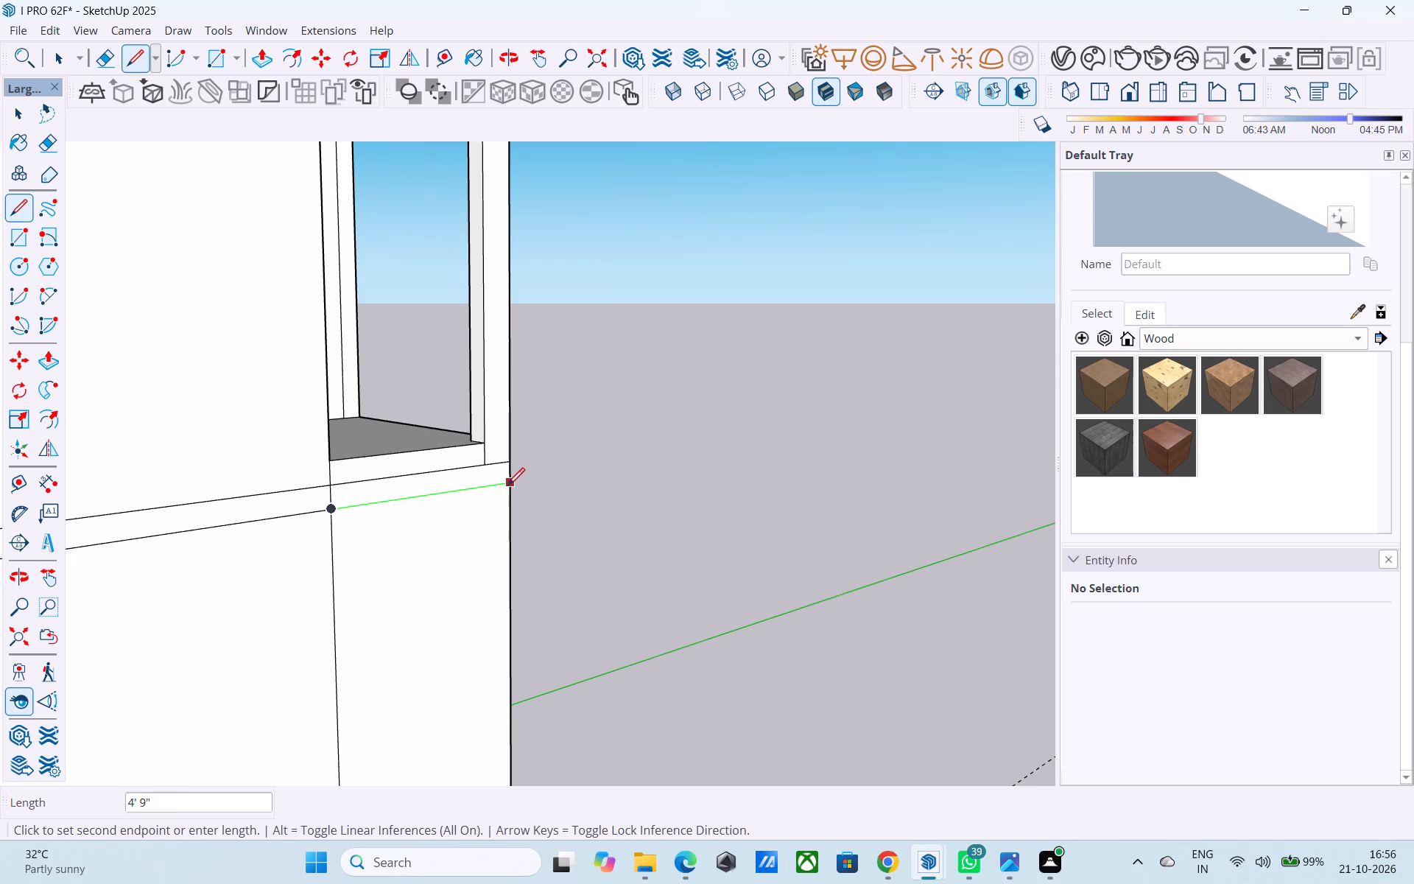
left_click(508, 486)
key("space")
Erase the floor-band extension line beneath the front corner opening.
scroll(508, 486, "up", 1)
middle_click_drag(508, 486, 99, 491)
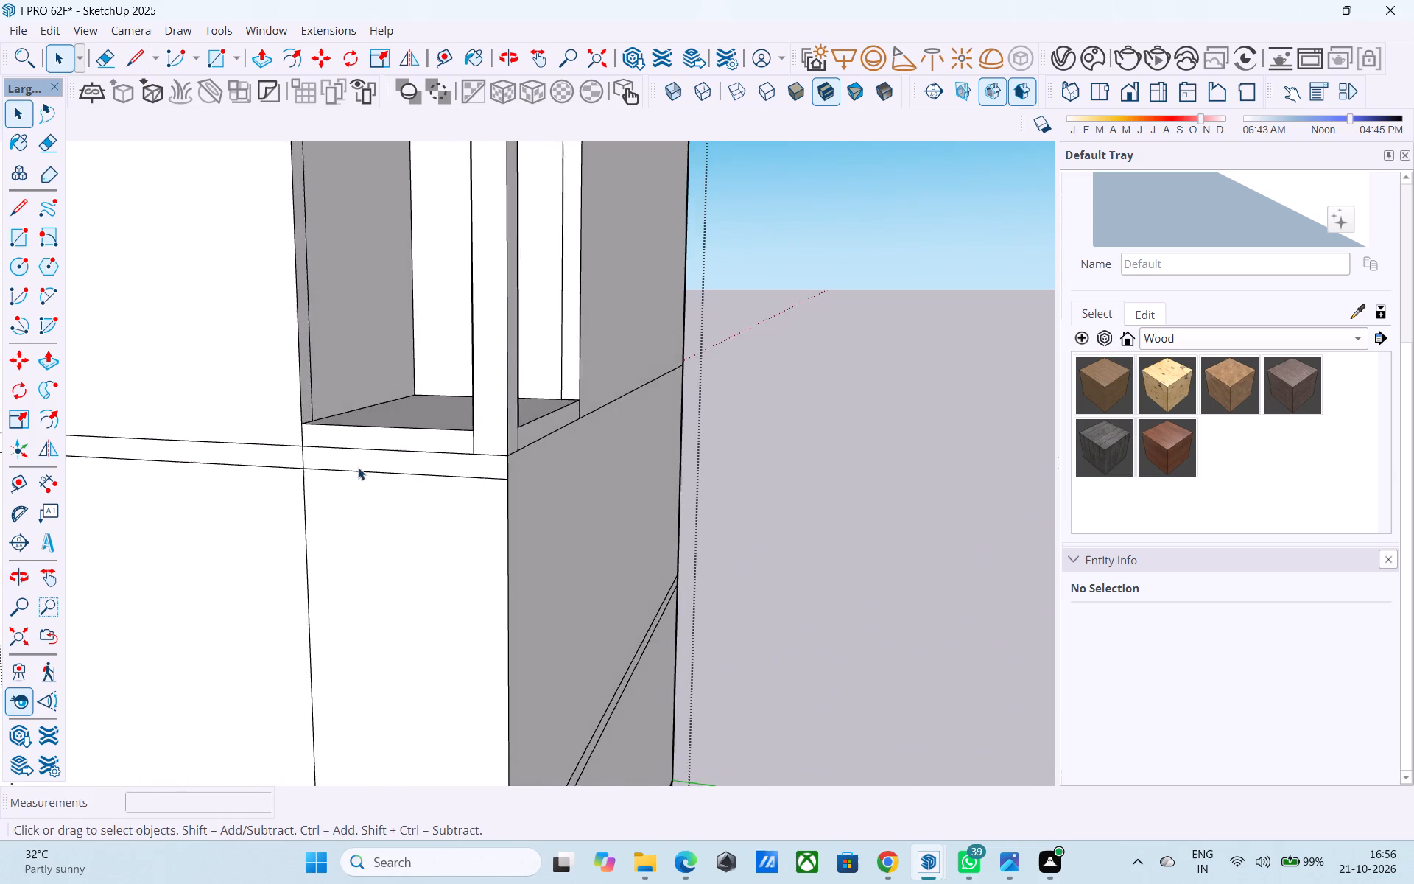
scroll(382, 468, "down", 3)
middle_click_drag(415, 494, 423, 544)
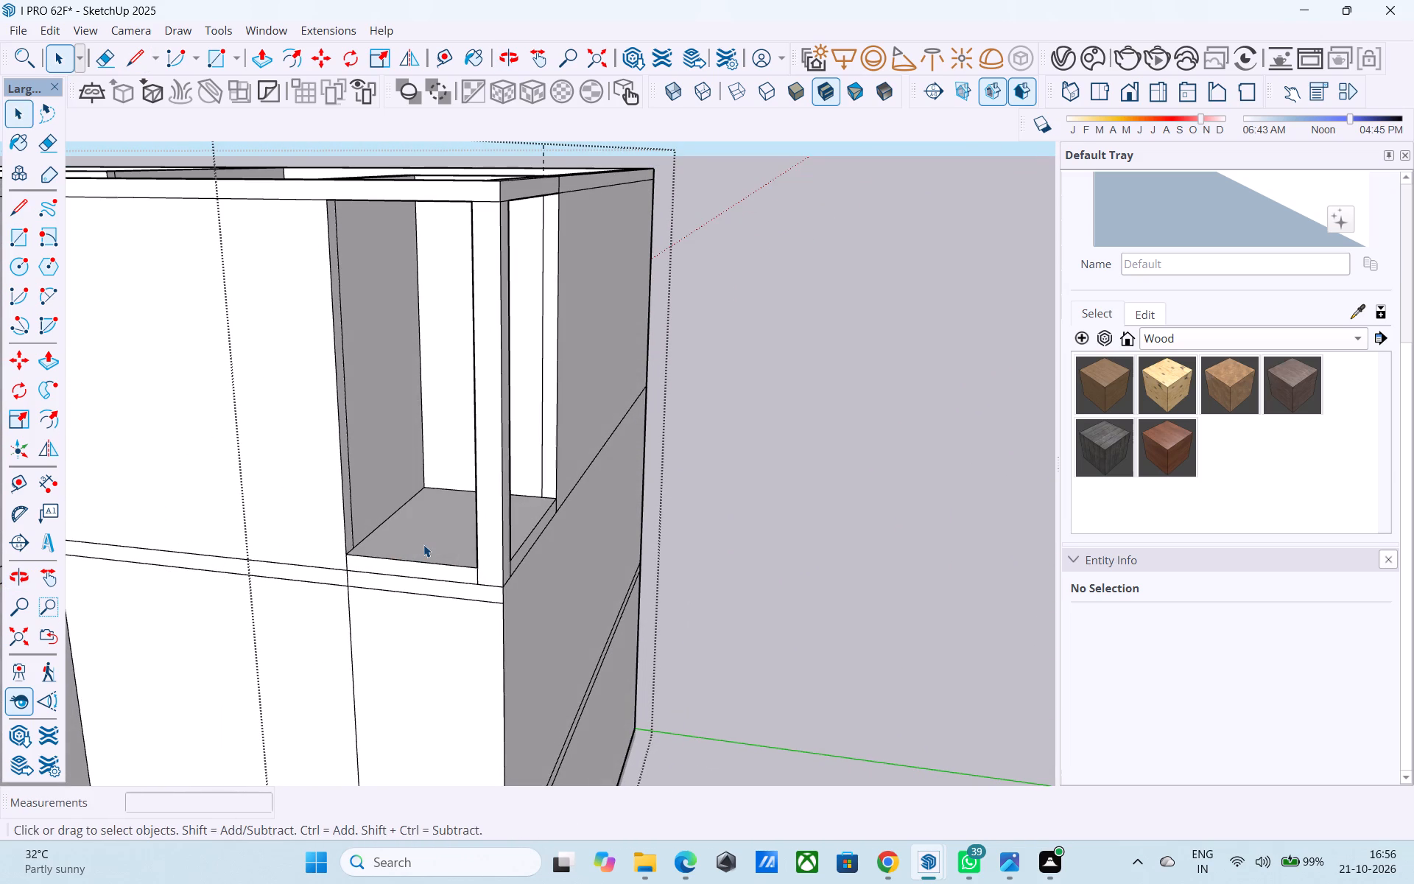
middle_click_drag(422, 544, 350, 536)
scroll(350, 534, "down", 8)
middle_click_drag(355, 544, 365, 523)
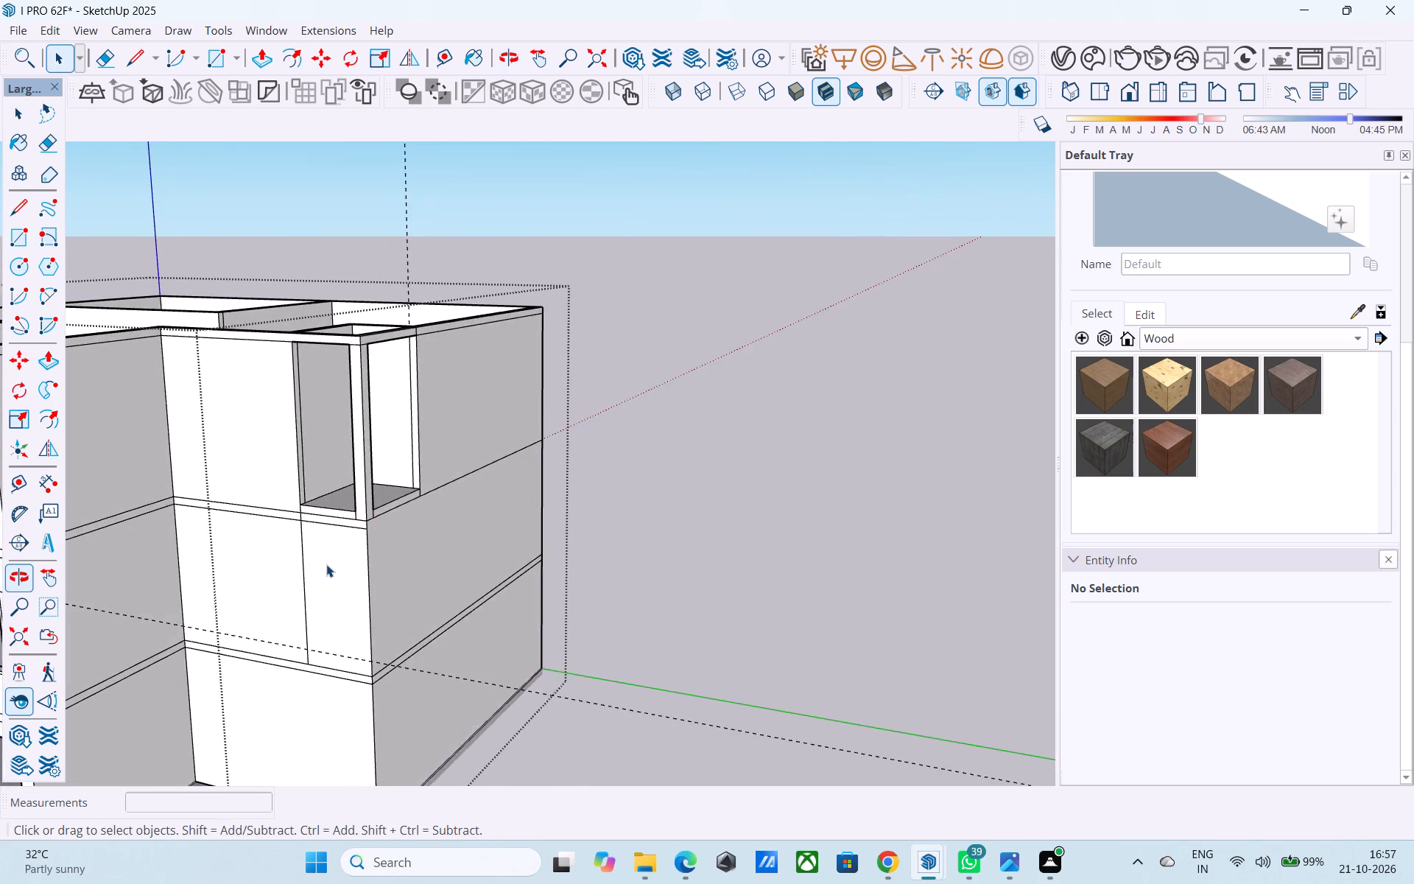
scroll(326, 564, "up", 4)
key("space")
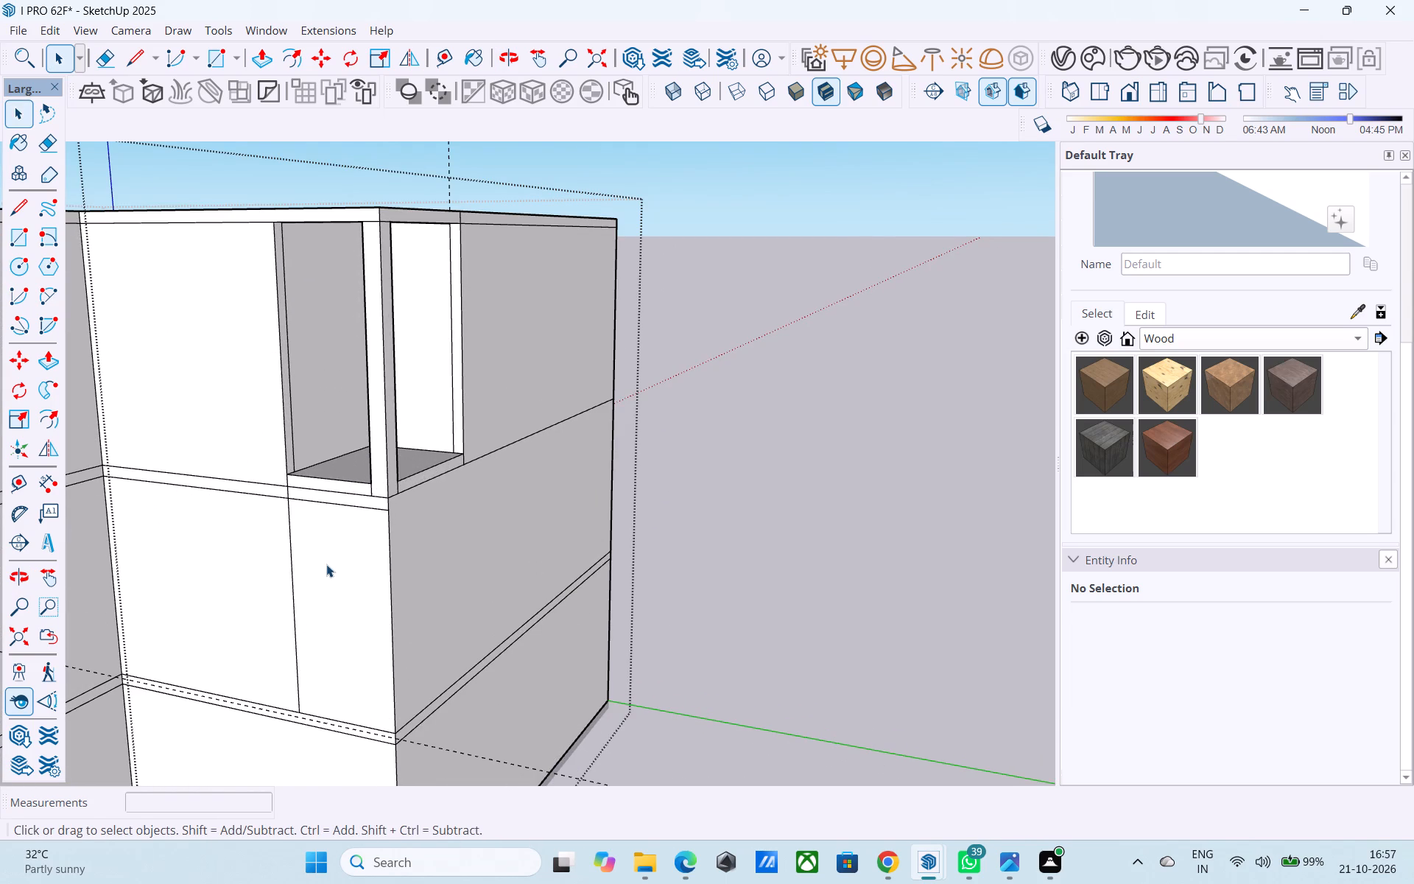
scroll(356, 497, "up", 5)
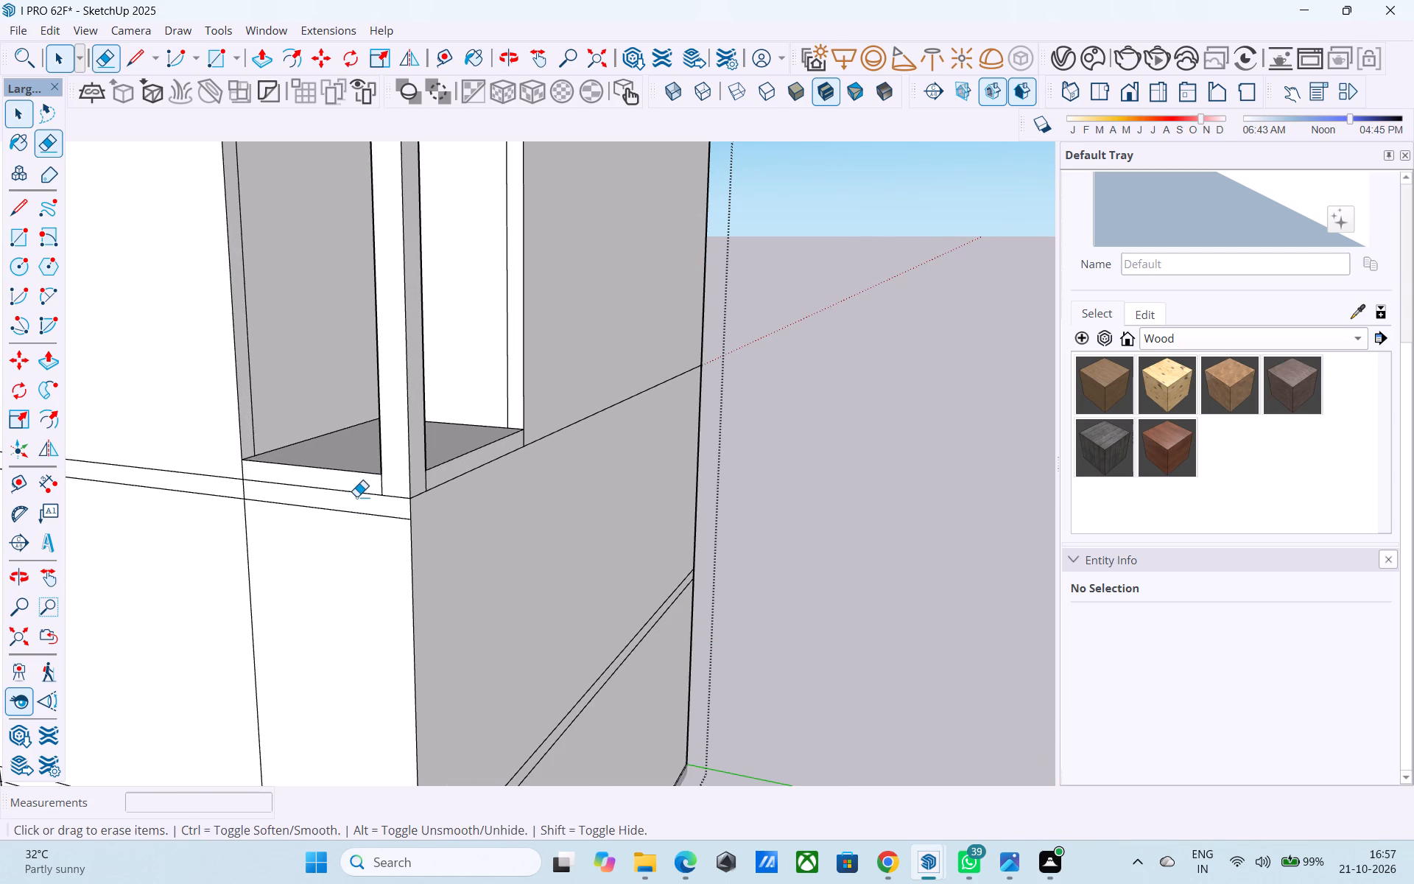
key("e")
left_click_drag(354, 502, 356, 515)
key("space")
Draw three vertical lines about 10' long on the storey below, continuing the corner column's inner edges and the side opening's far edge down to the floor band.
key("l")
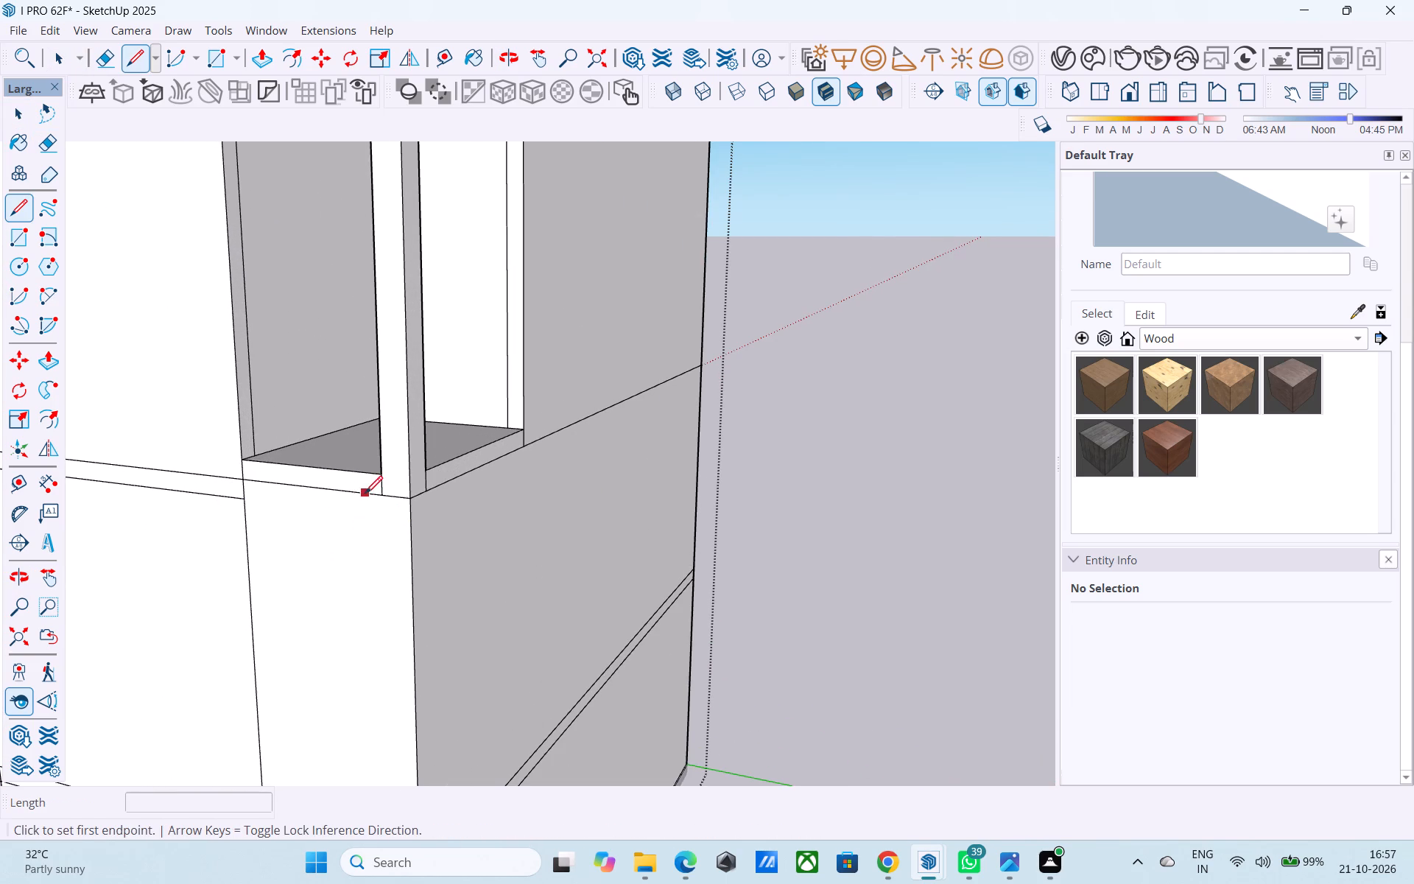
left_click(378, 495)
scroll(370, 449, "down", 7)
scroll(364, 660, "up", 6)
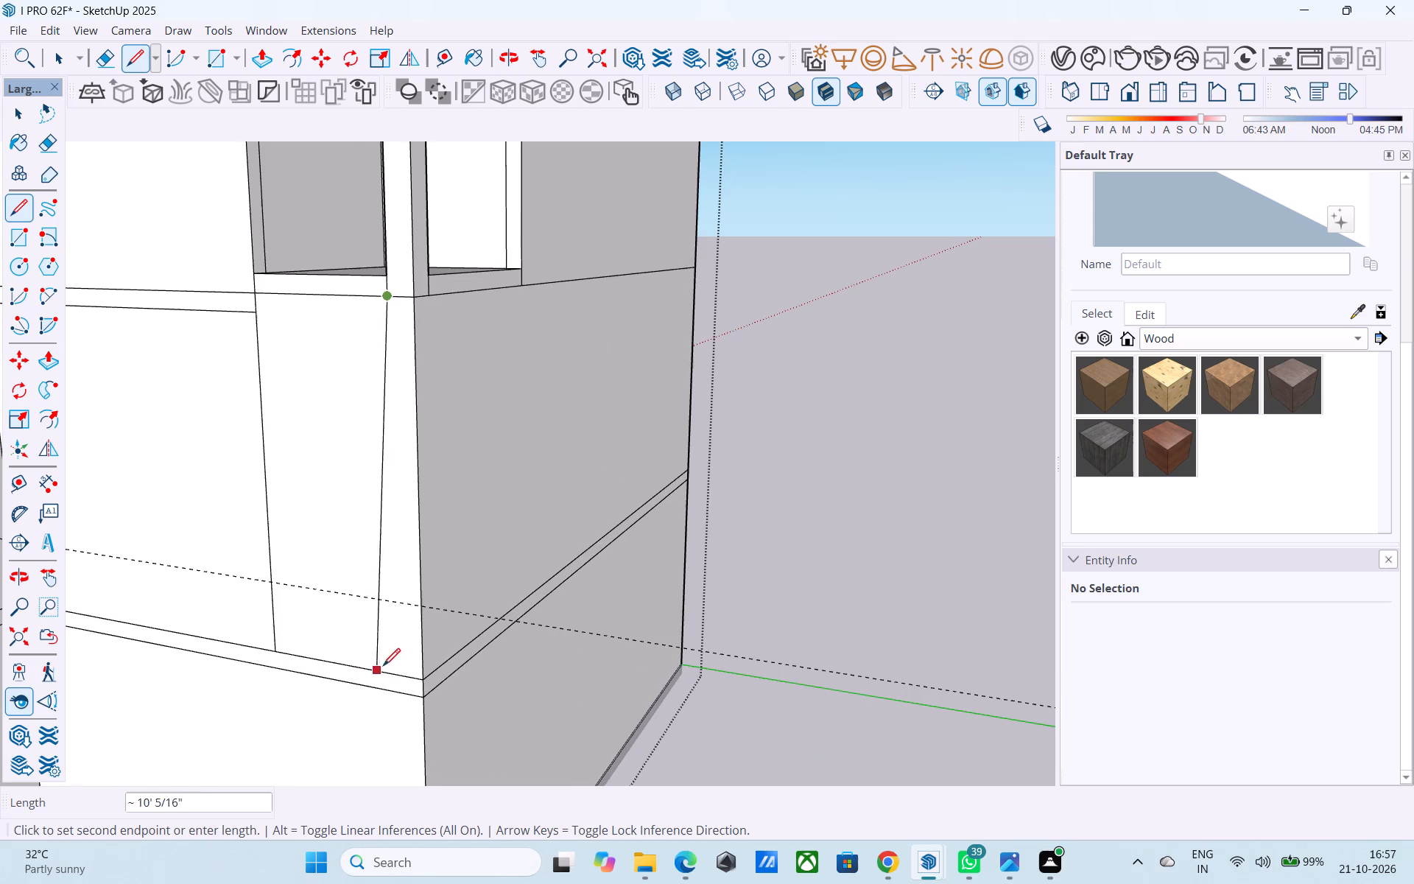
left_click(398, 673)
left_click(438, 290)
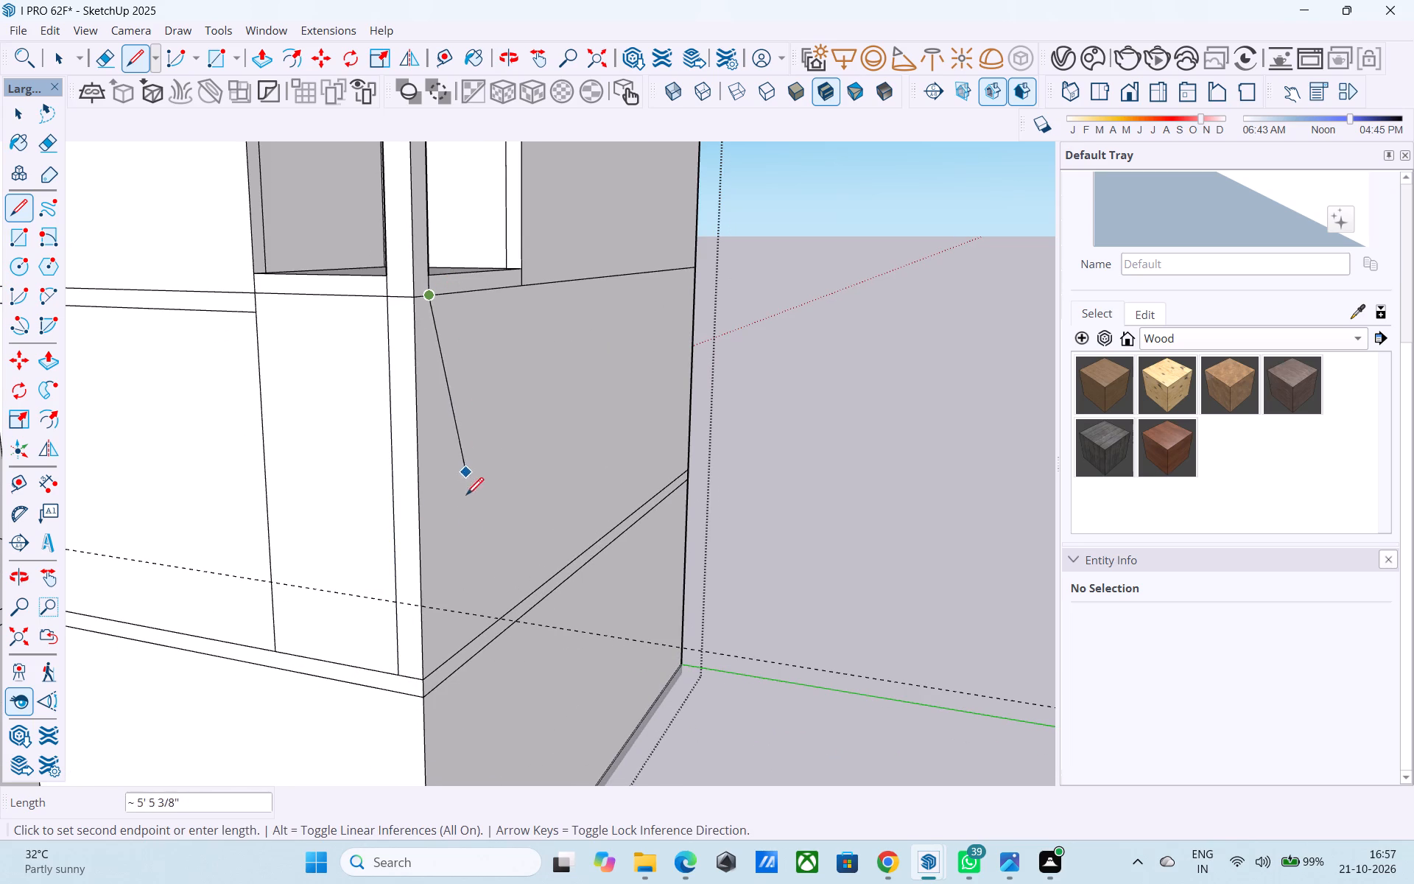
left_click(431, 664)
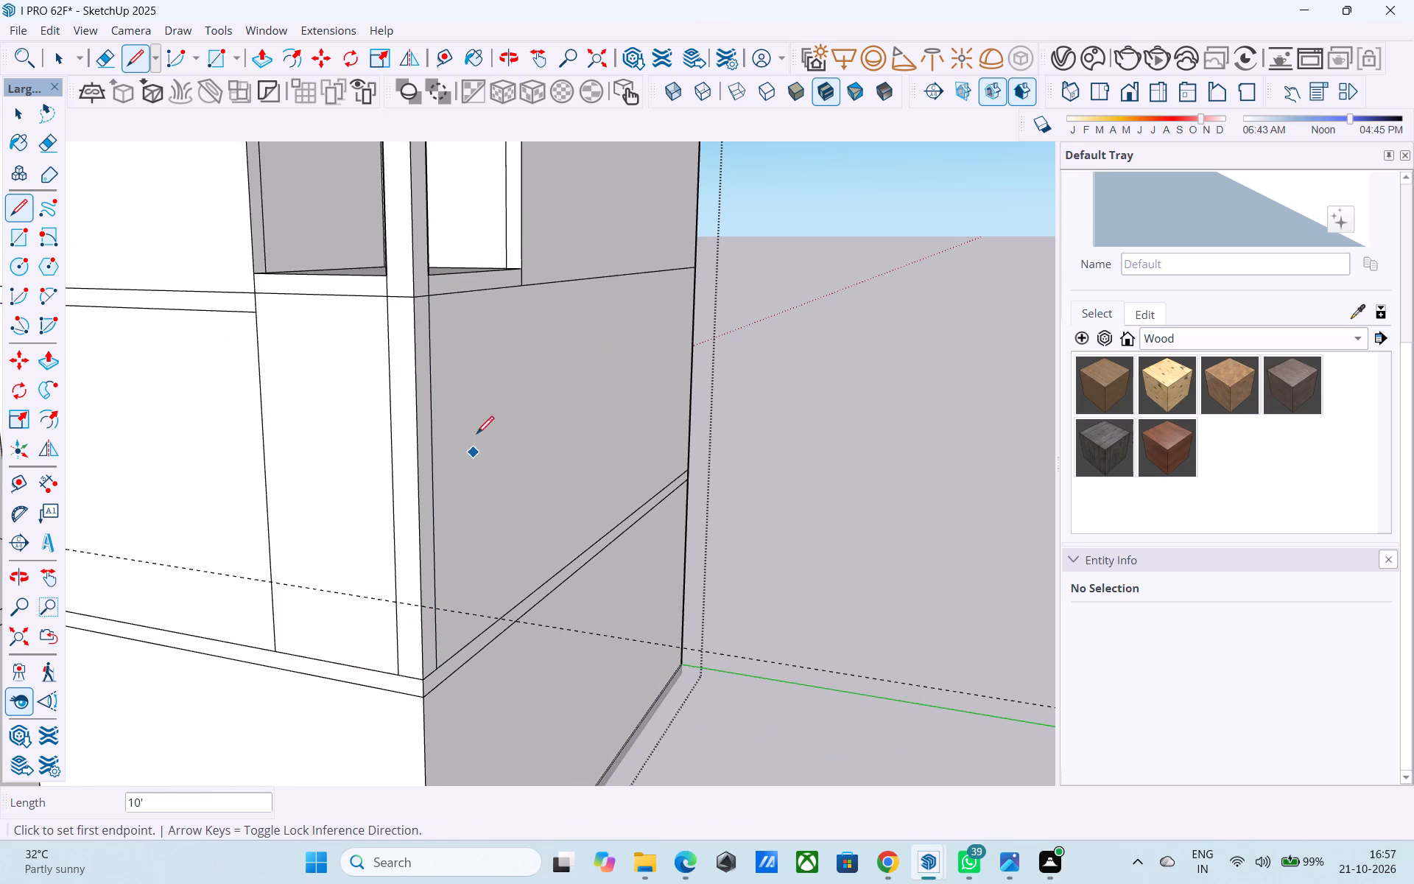
left_click(524, 284)
left_click(525, 602)
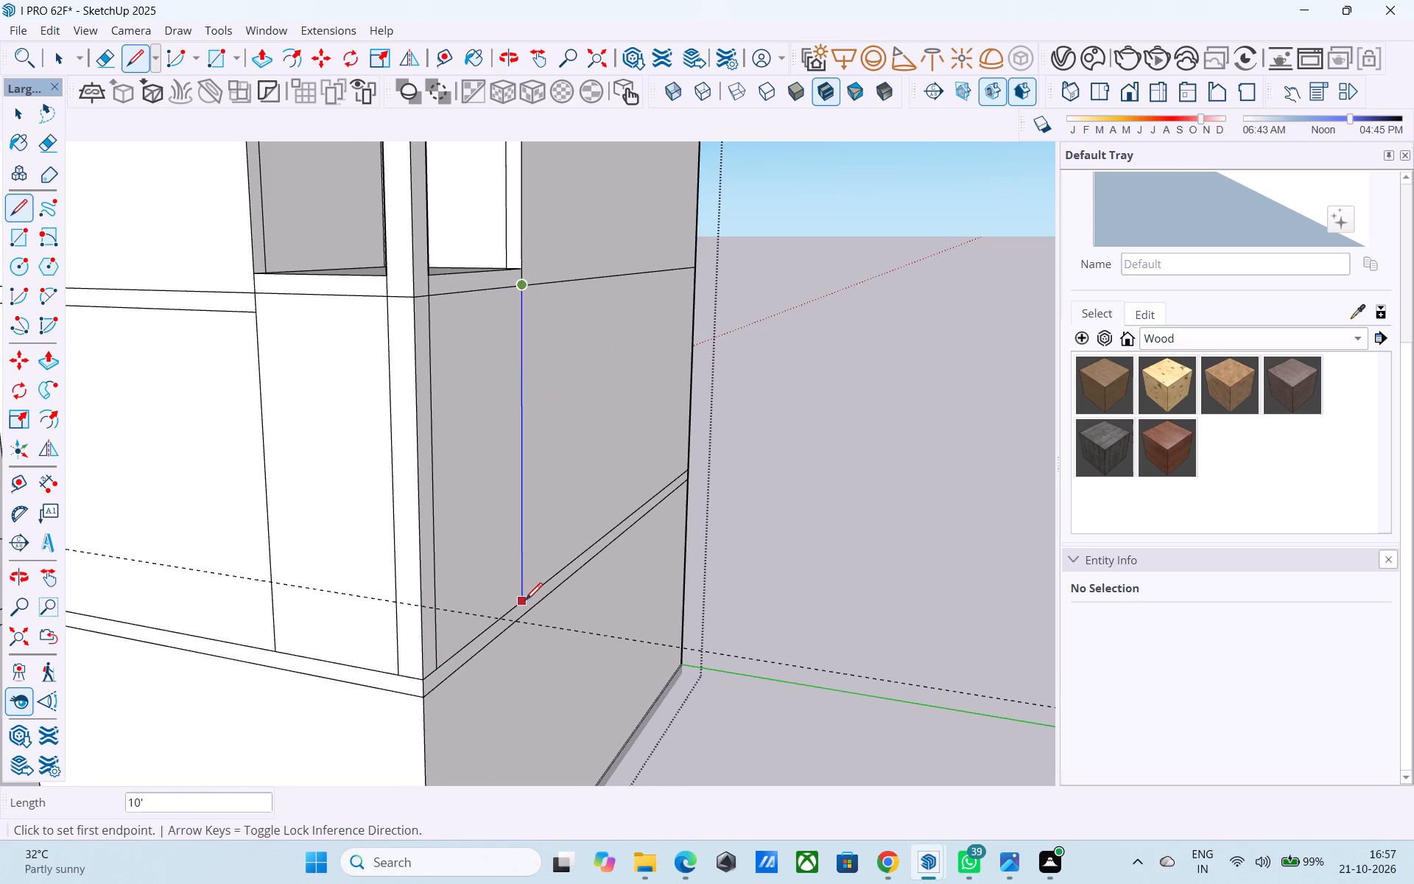
key("space")
Push/Pull the side panel below the corner opening inward 6".
left_click(458, 542)
key("p")
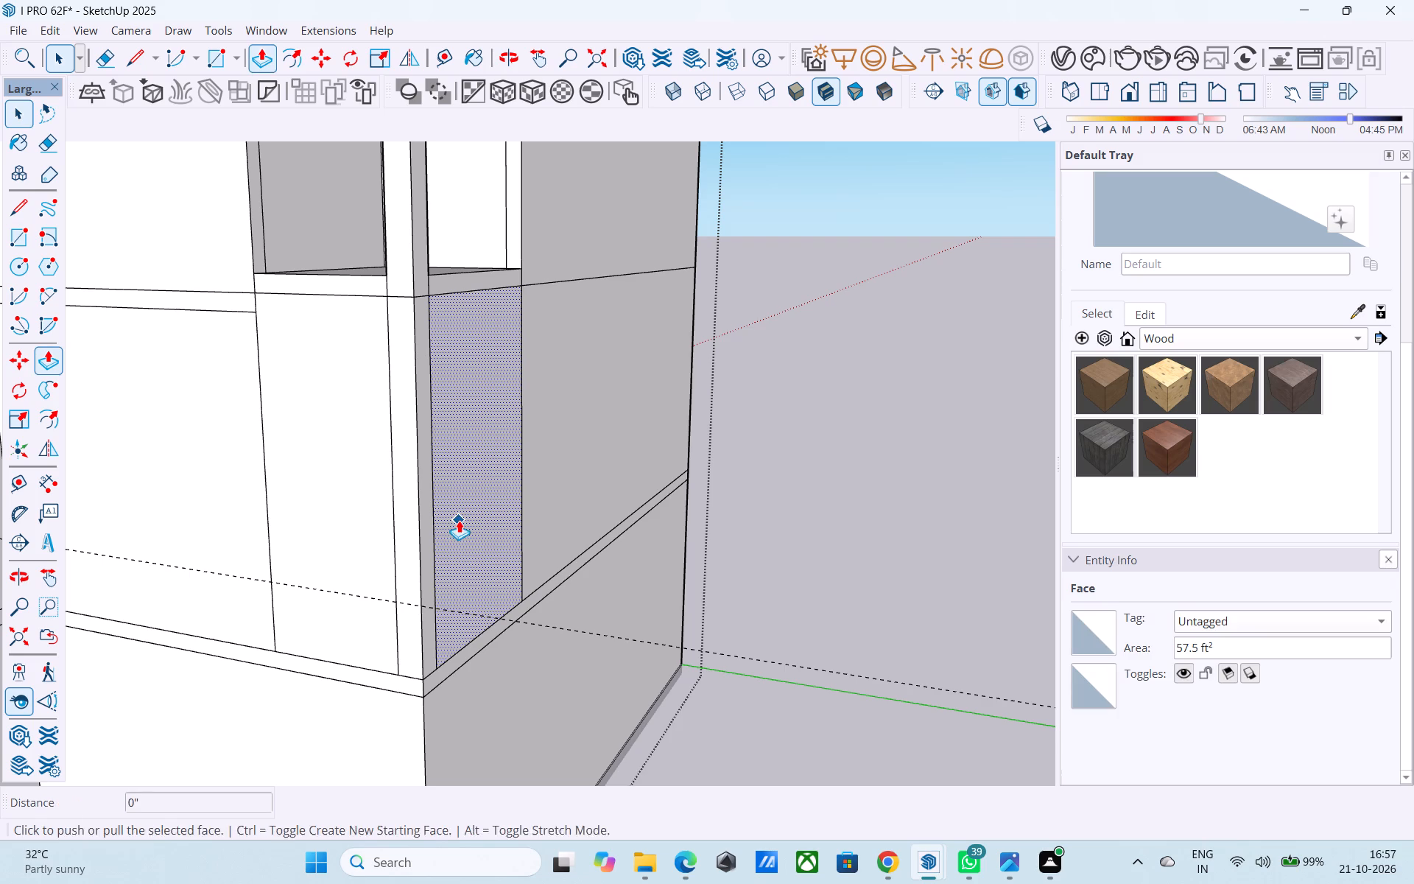
left_click(459, 521)
left_click(457, 443)
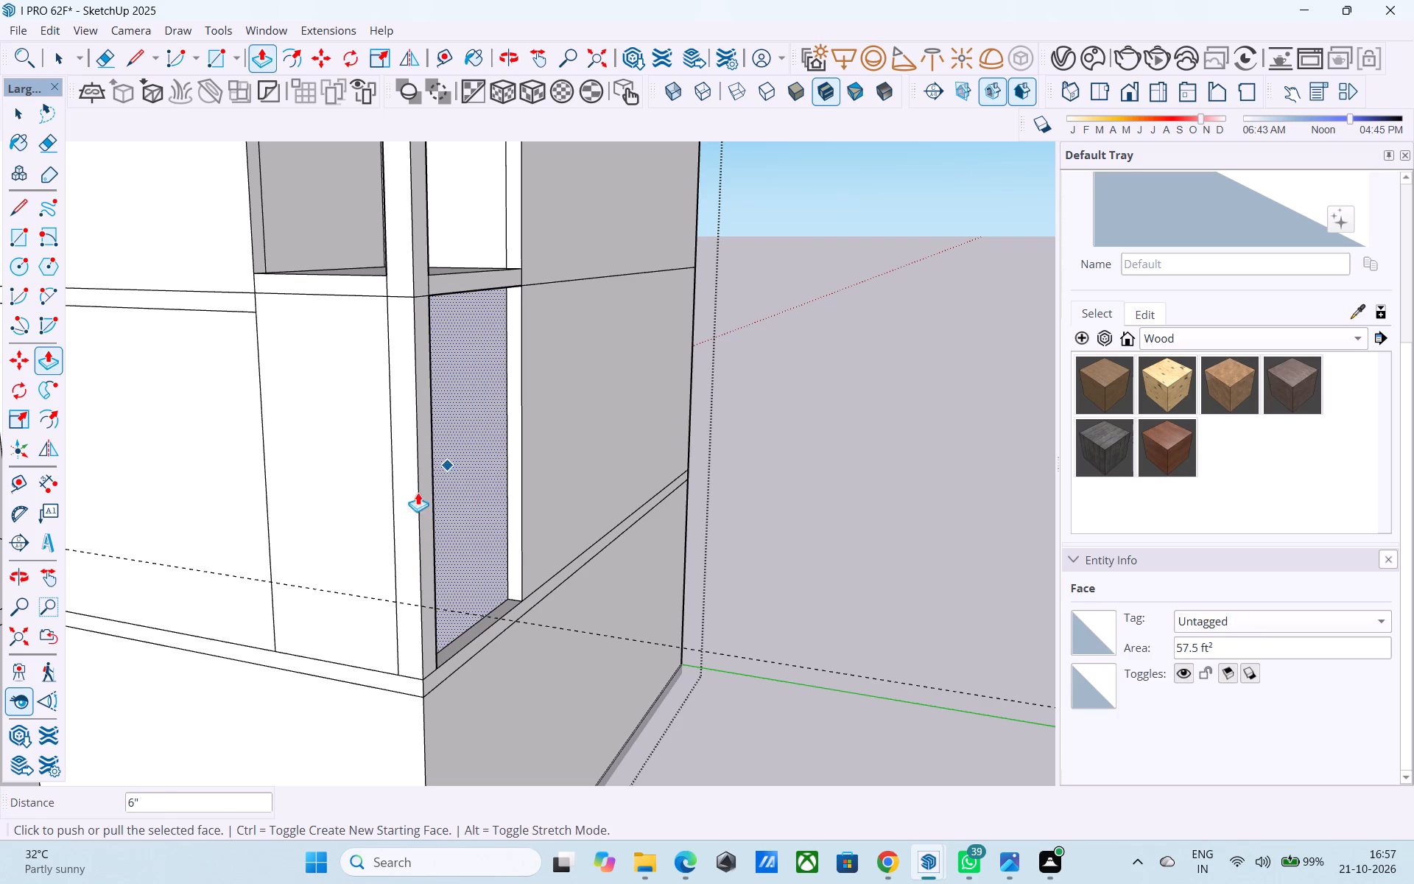
key("space")
Push/Pull the front panel beside the corner column on the storey below inward to the wall's inner face.
left_click(373, 525)
key("p")
left_click(373, 525)
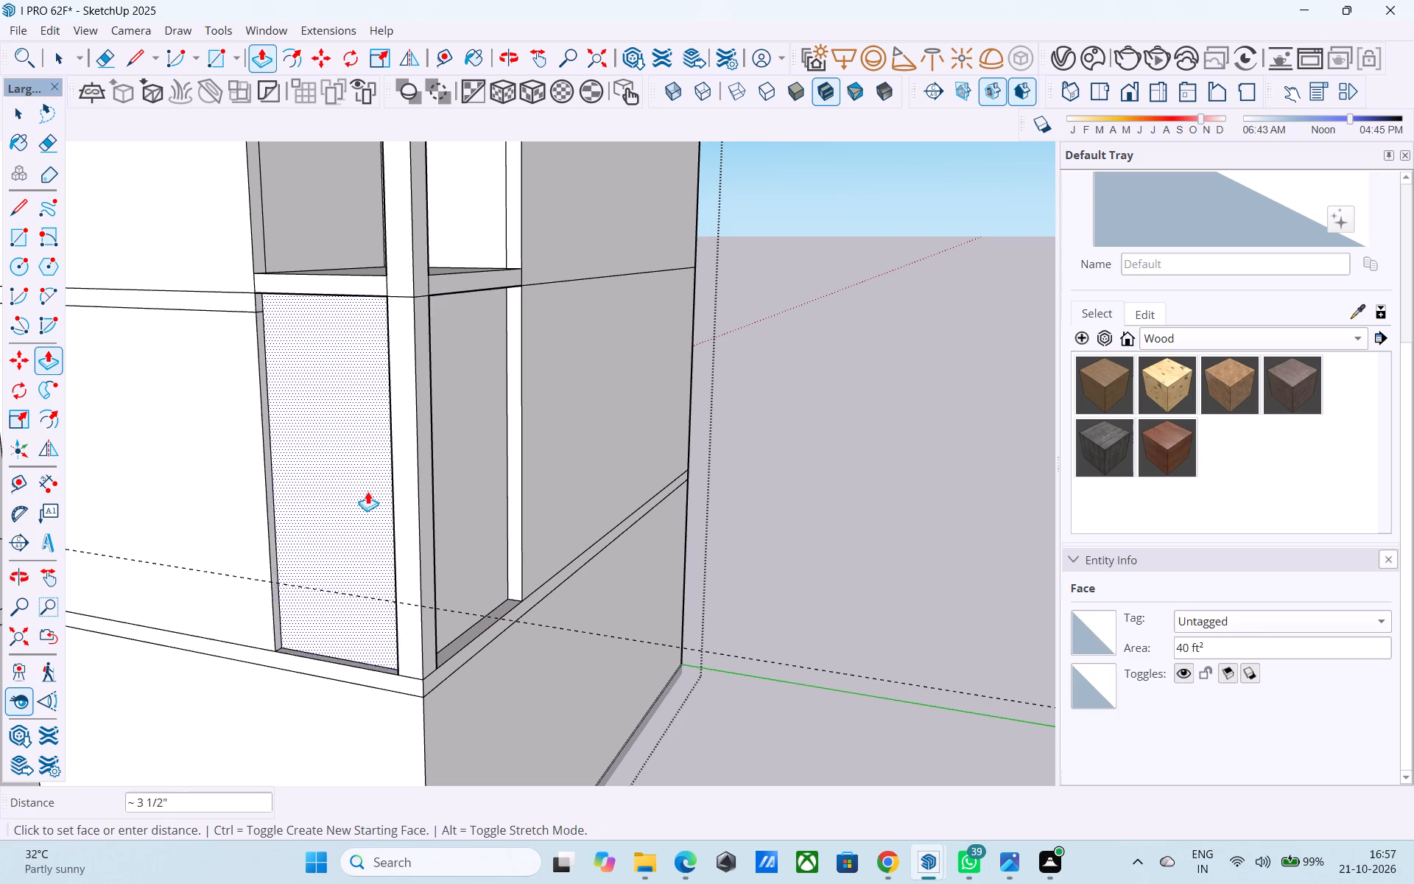
left_click(370, 465)
key("space")
Delete the recessed front and side panel faces to open the lower storey's corner on both sides.
left_click(370, 465)
key("Delete")
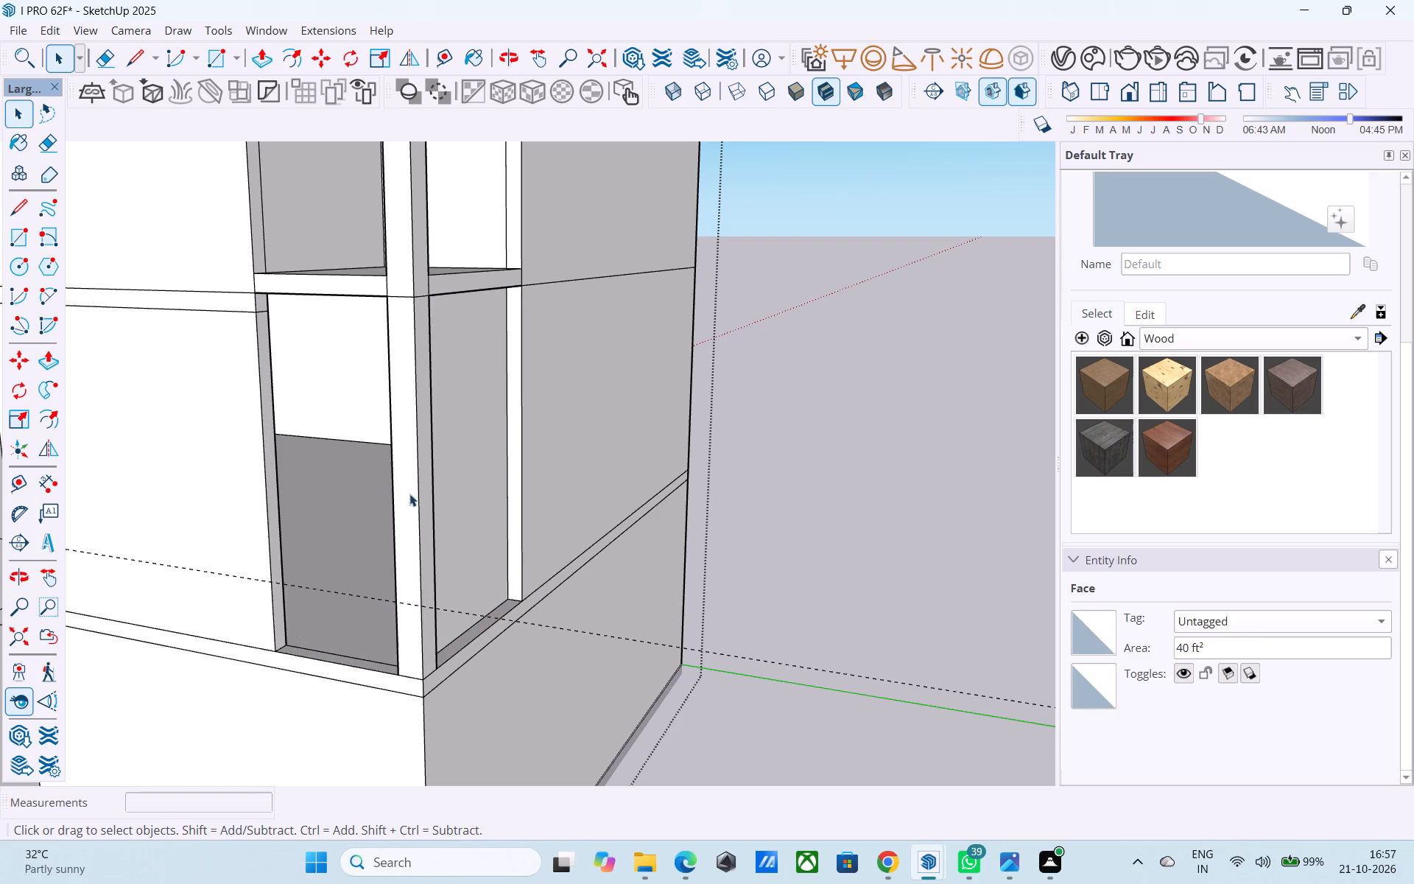
left_click(453, 472)
key("Delete")
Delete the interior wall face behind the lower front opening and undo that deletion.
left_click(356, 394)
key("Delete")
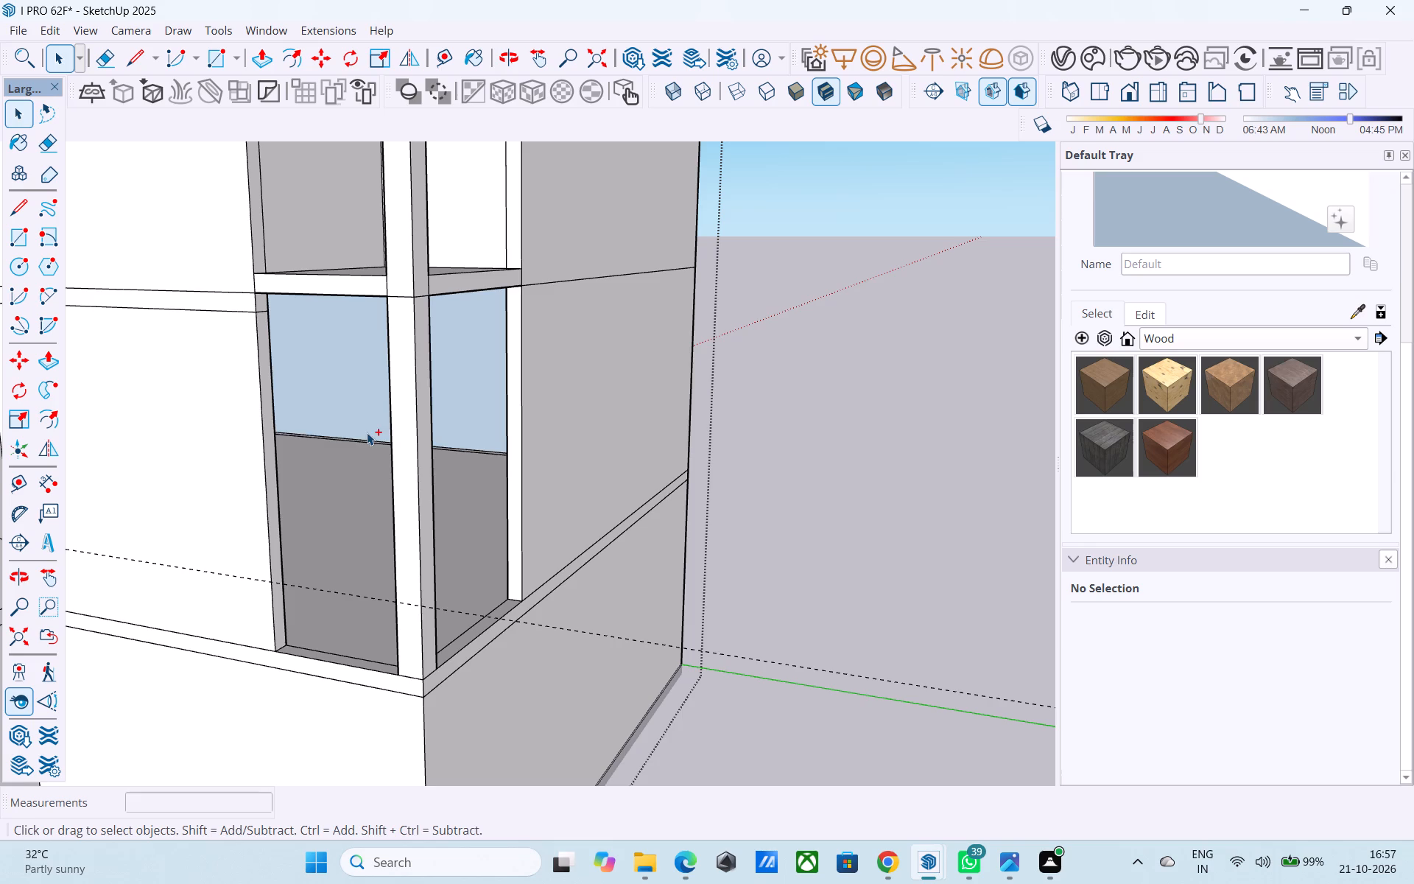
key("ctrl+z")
Examine the stacked corner openings on both storeys and the building's front facade.
middle_click_drag(367, 461, 370, 452)
scroll(367, 487, "down", 8)
middle_click_drag(356, 558, 391, 550)
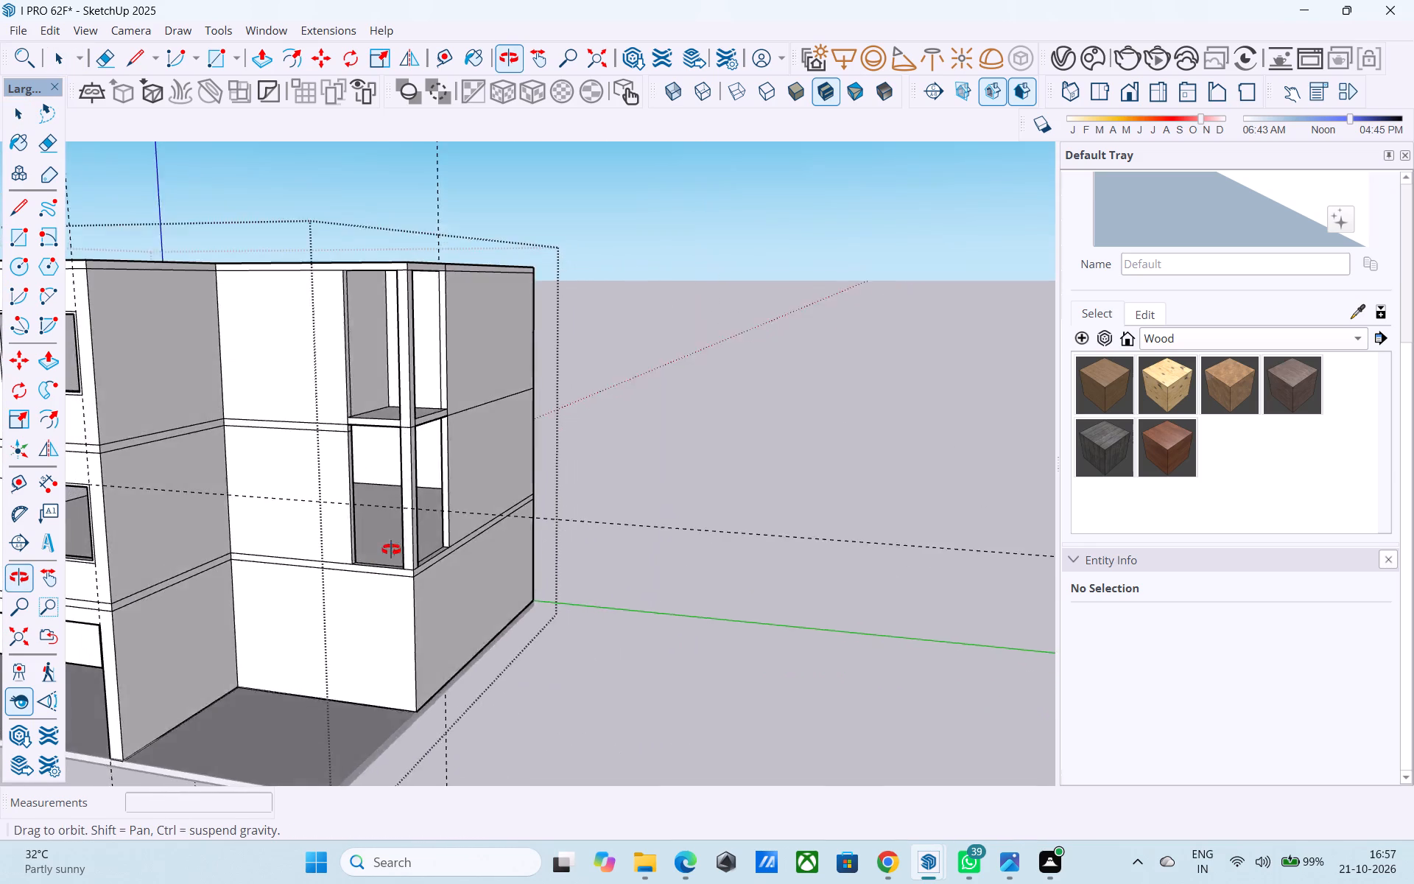
middle_click_drag(391, 550, 538, 463)
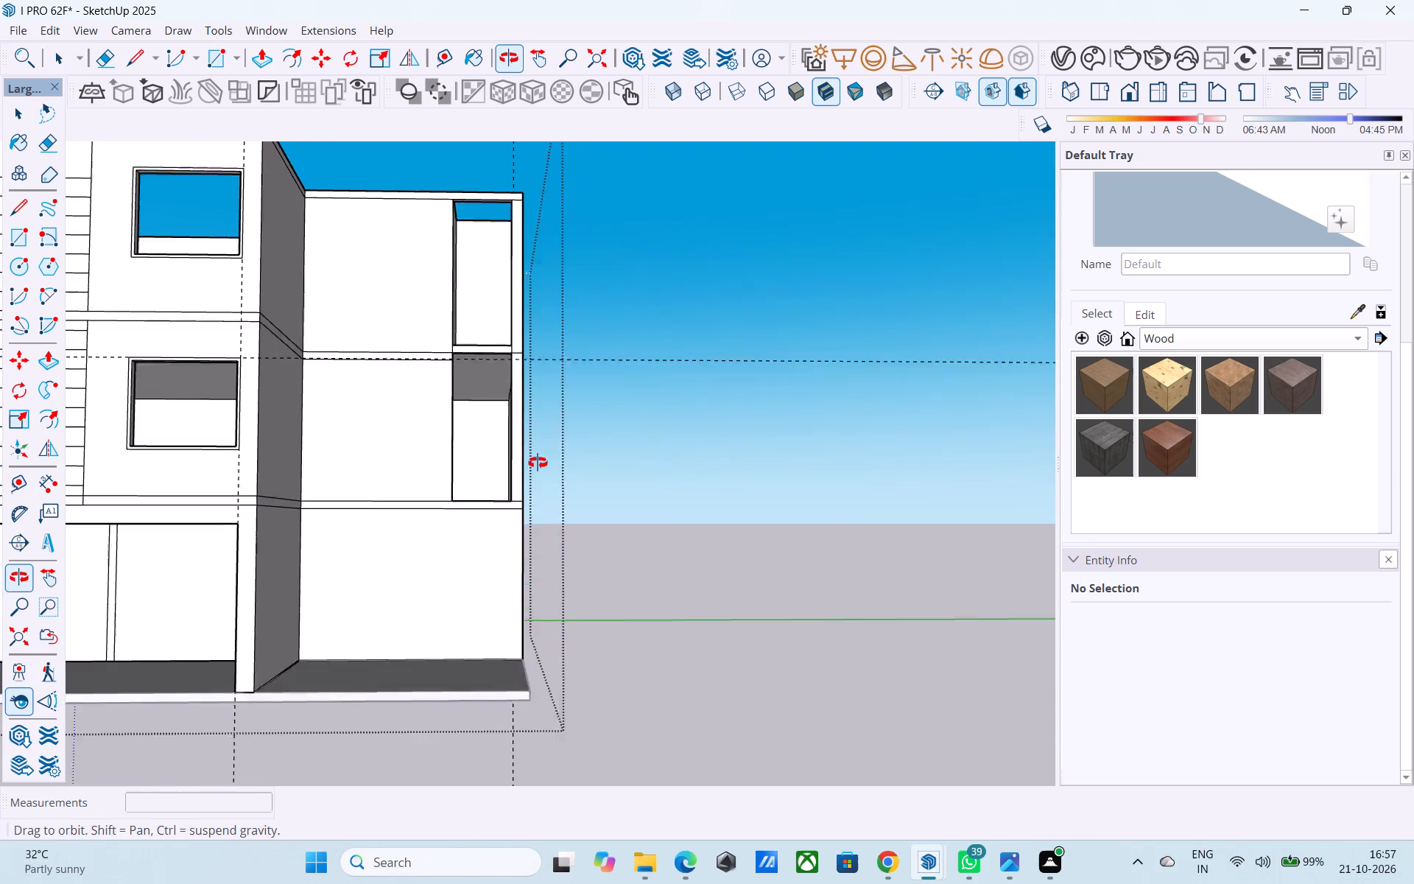
middle_click_drag(538, 463, 560, 570)
scroll(559, 575, "down", 5)
middle_click_drag(540, 461, 482, 325)
scroll(474, 332, "up", 5)
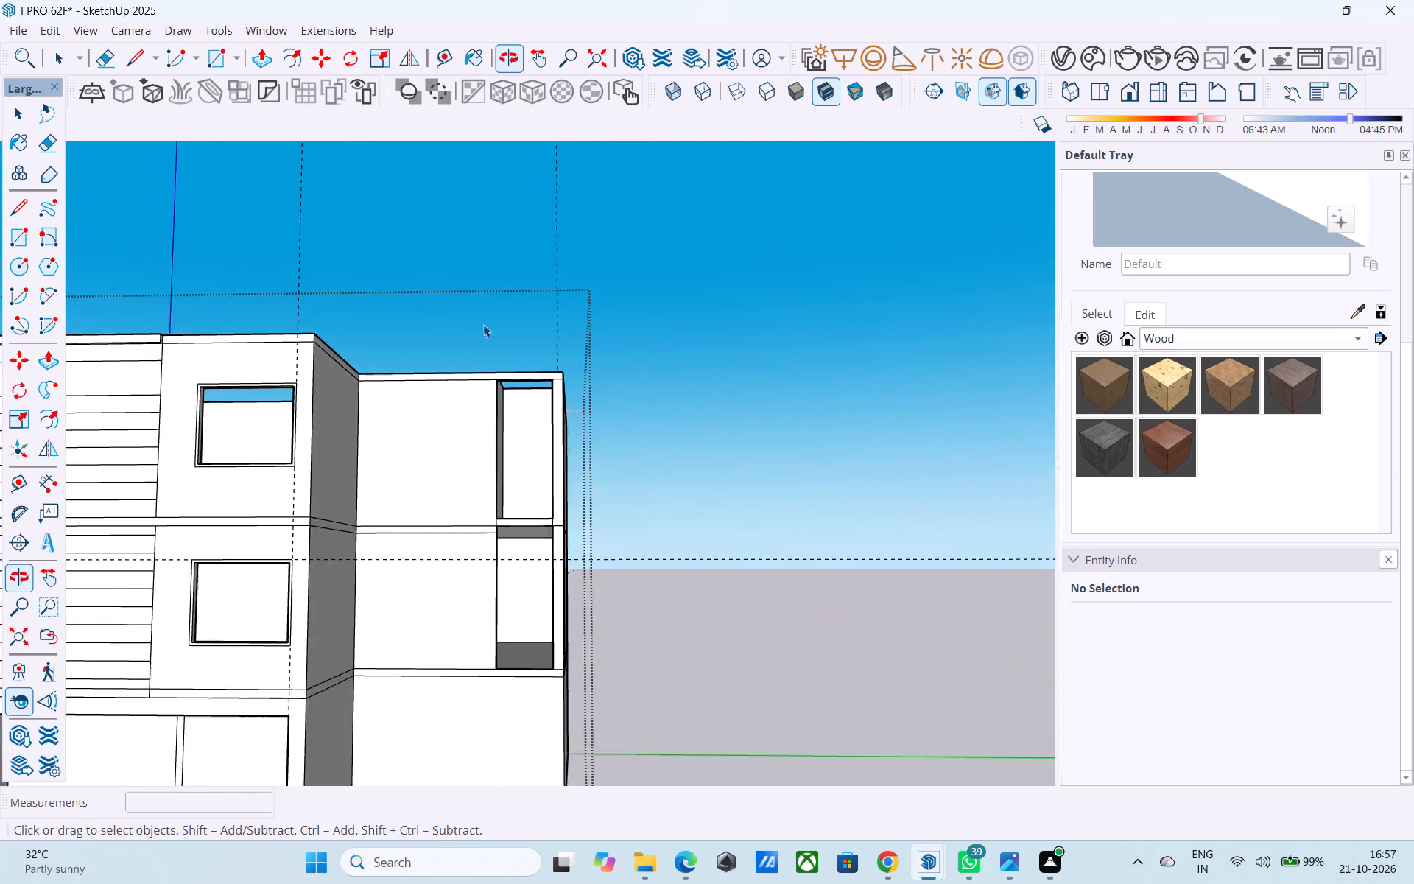
Reverse the two back-facing underside faces of the slab edge above the lower corner opening, on both sides of the column.
middle_click_drag(573, 497, 530, 399)
scroll(529, 399, "up", 9)
middle_click_drag(521, 463, 355, 369)
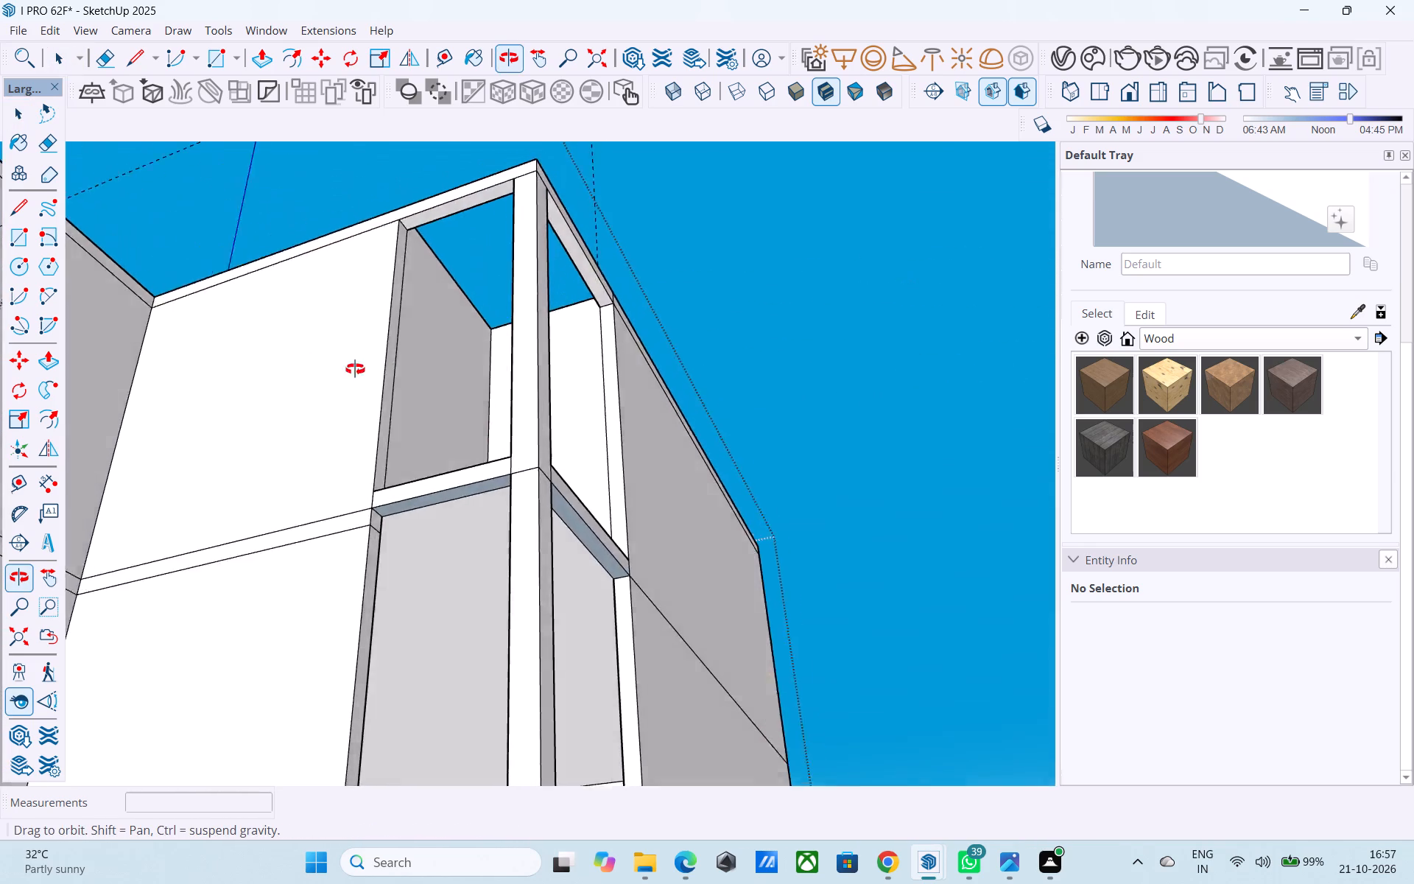
middle_click_drag(355, 369, 256, 375)
scroll(552, 503, "up", 7)
left_click(599, 492)
right_click(599, 491)
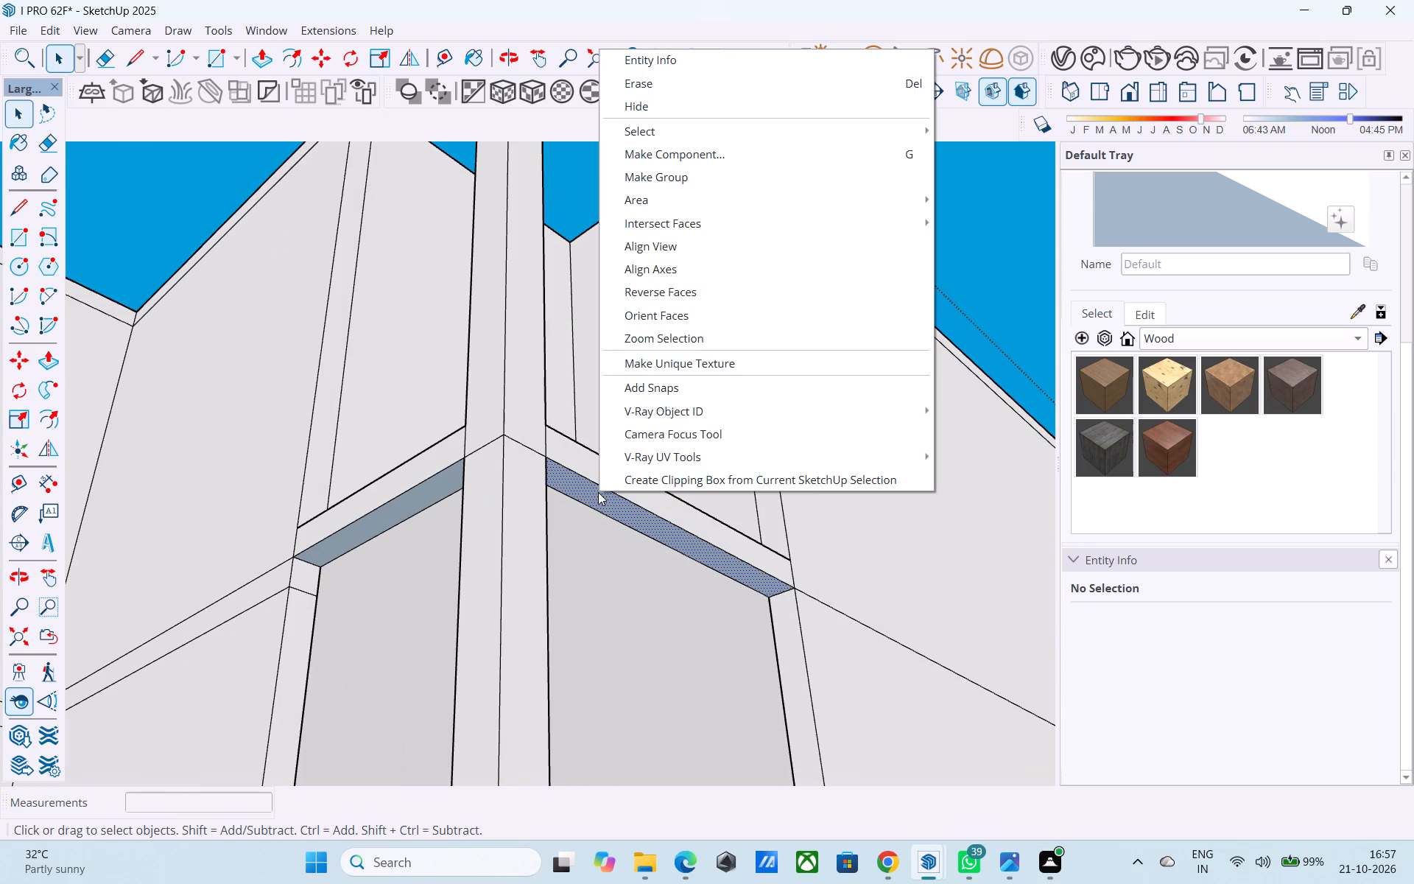
left_click(668, 293)
left_click(436, 485)
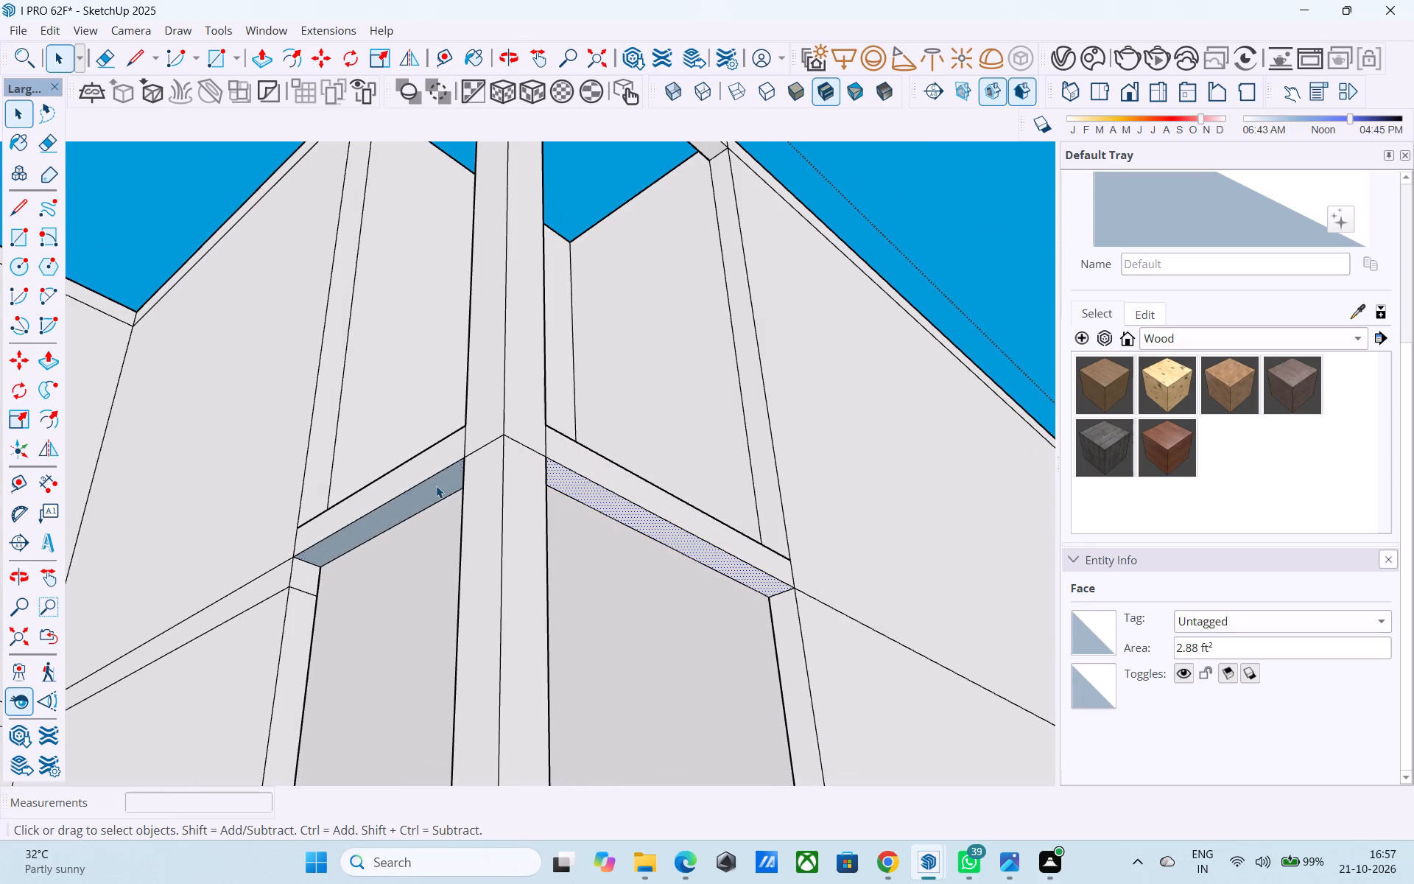
right_click(436, 485)
left_click(513, 293)
Save the model with the corrected slab faces.
scroll(530, 354, "down", 3)
middle_click_drag(532, 412, 539, 511)
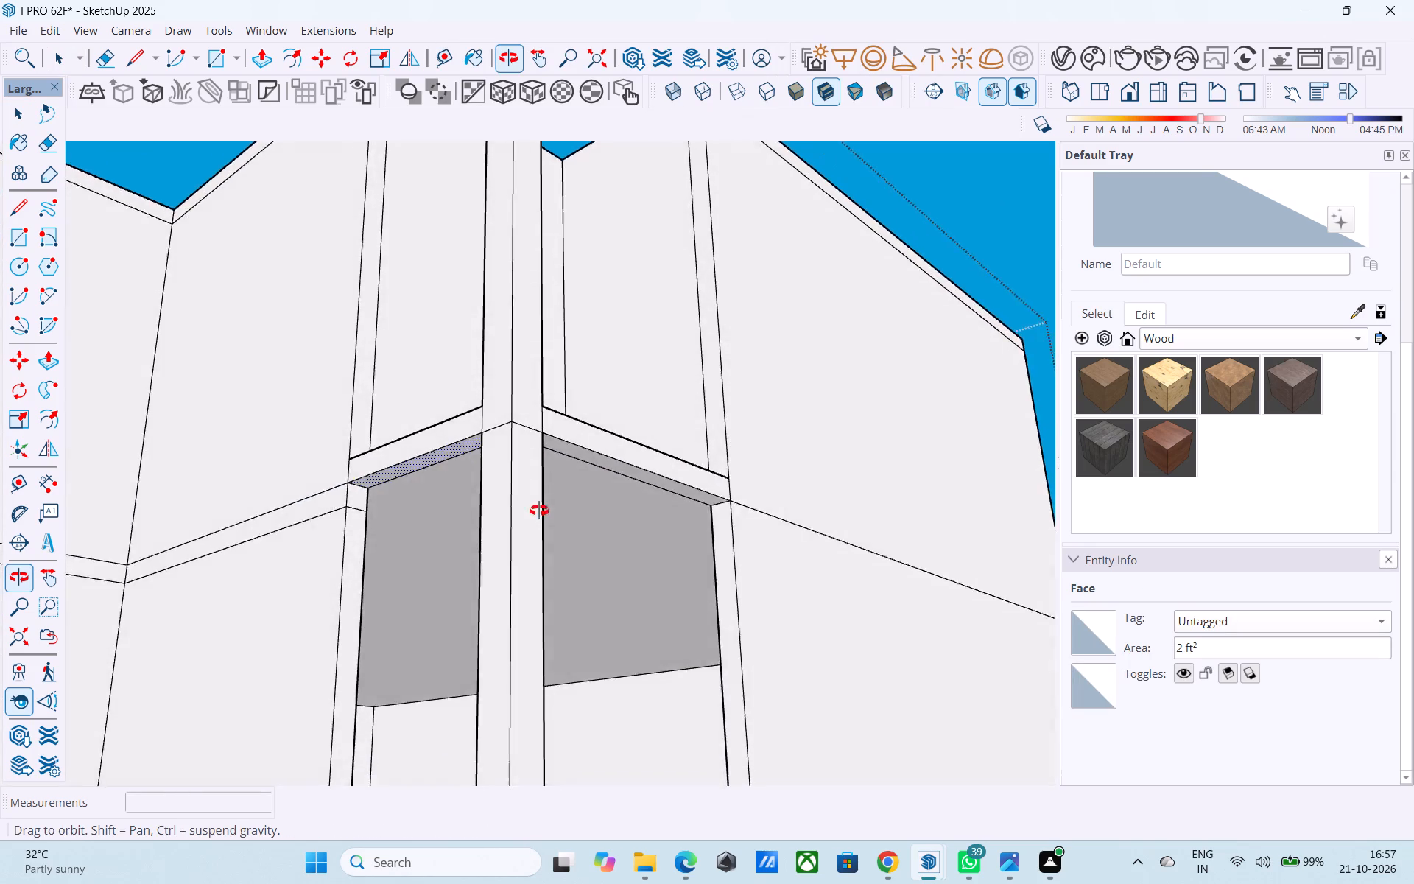
middle_click_drag(539, 511, 339, 628)
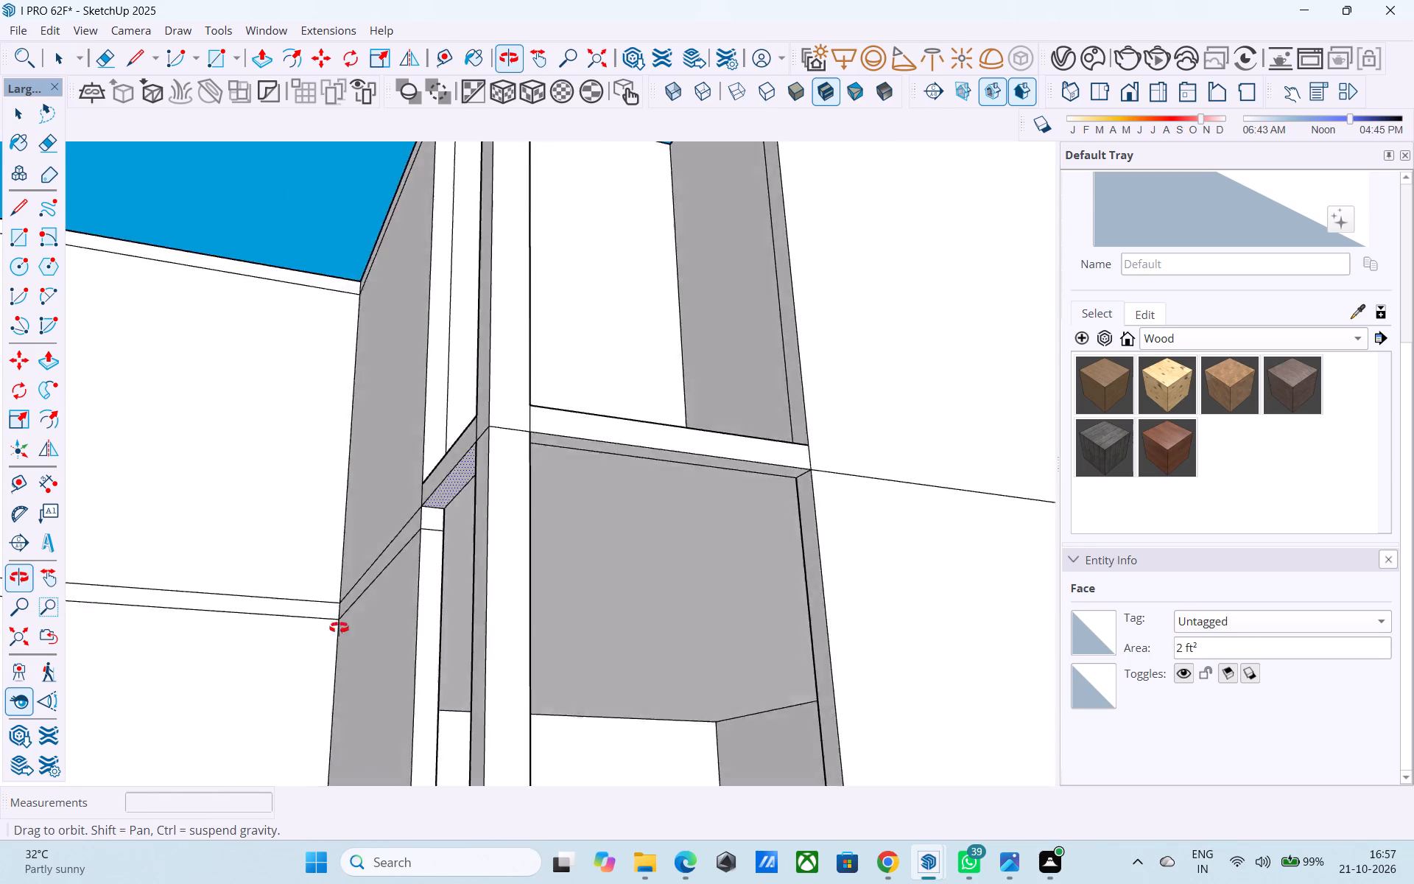
middle_click_drag(339, 628, 530, 679)
scroll(541, 636, "down", 8)
key("ctrl+s")
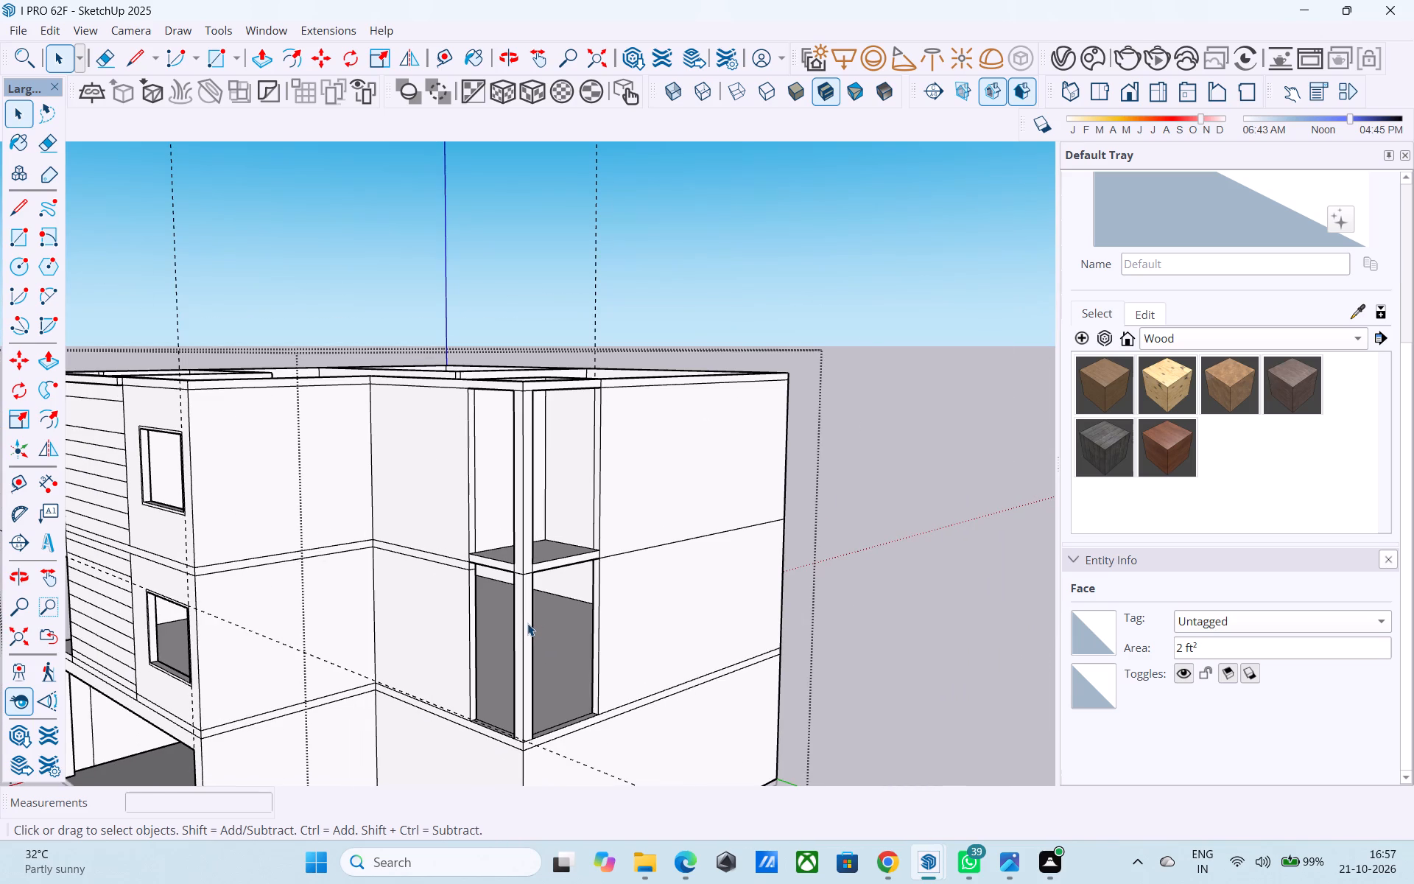
key("space")
Examine the recessed wing's corner openings and the facade around to the opposite corner with the projecting balcony slab.
middle_click_drag(535, 624, 629, 642)
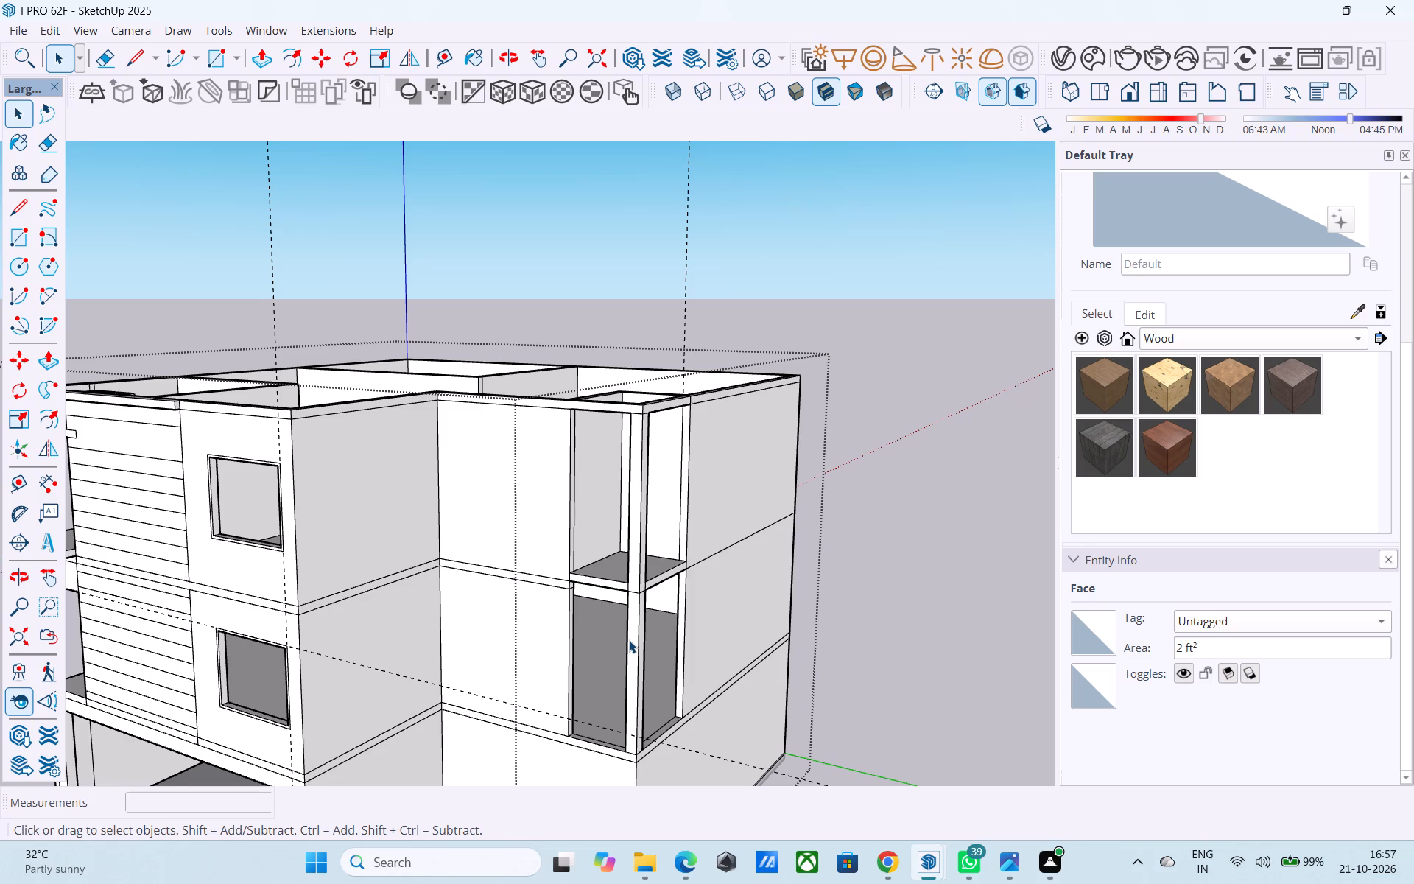
scroll(629, 640, "down", 3)
middle_click_drag(629, 640, 629, 634)
scroll(622, 636, "up", 1)
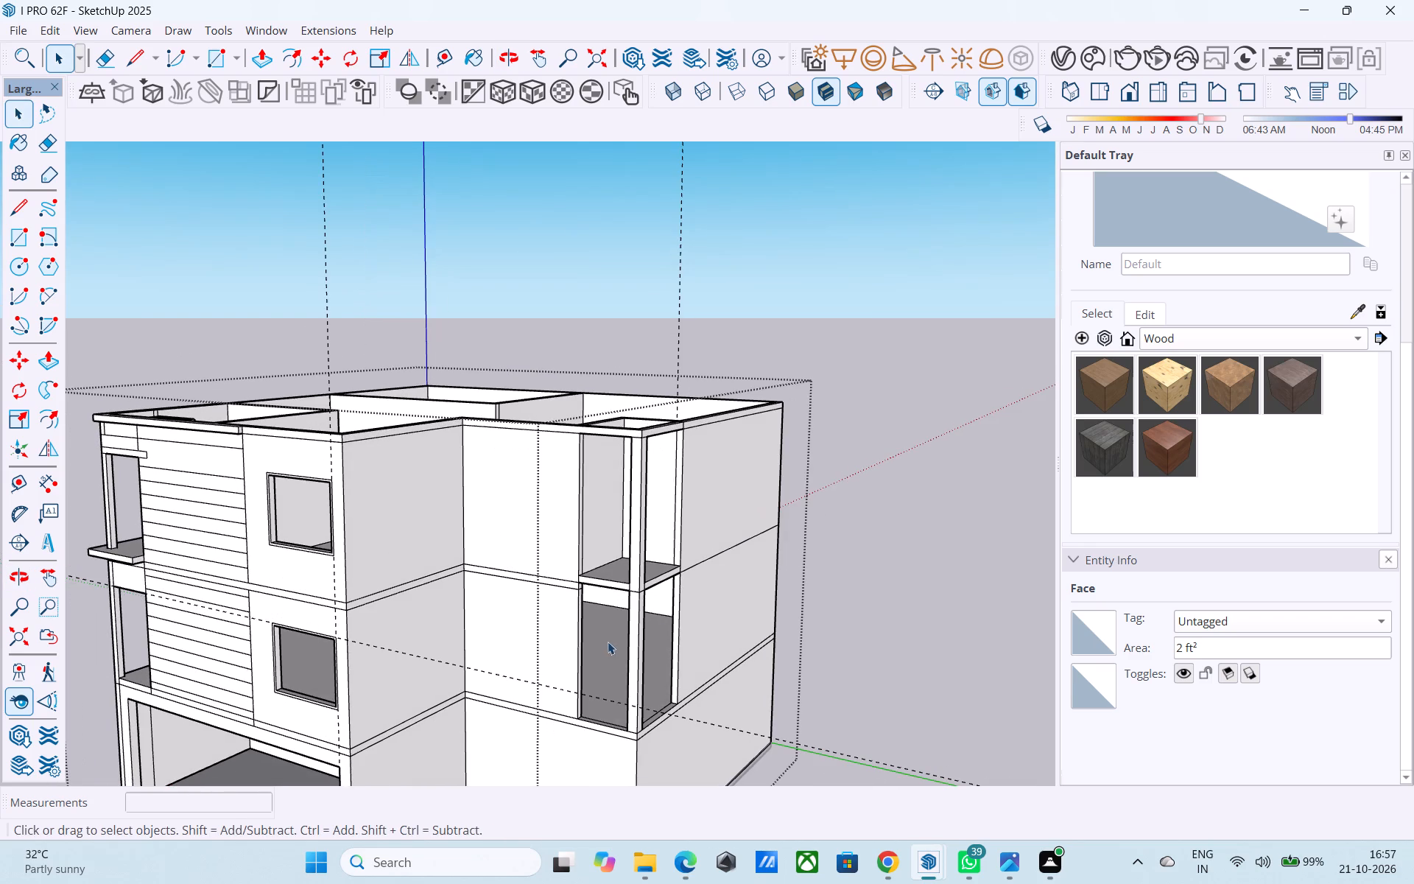
scroll(566, 641, "up", 5)
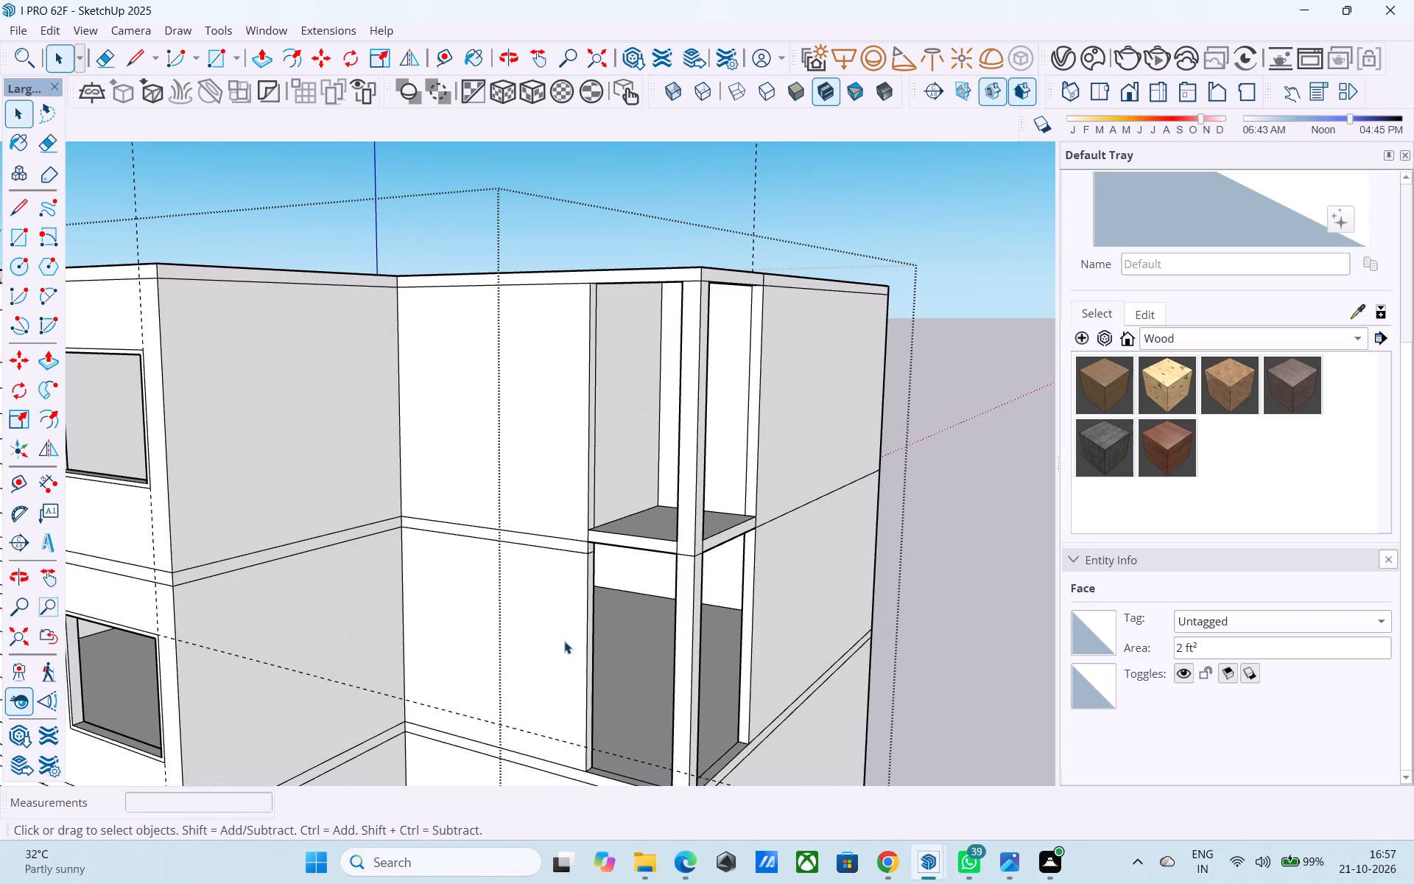
scroll(548, 662, "down", 8)
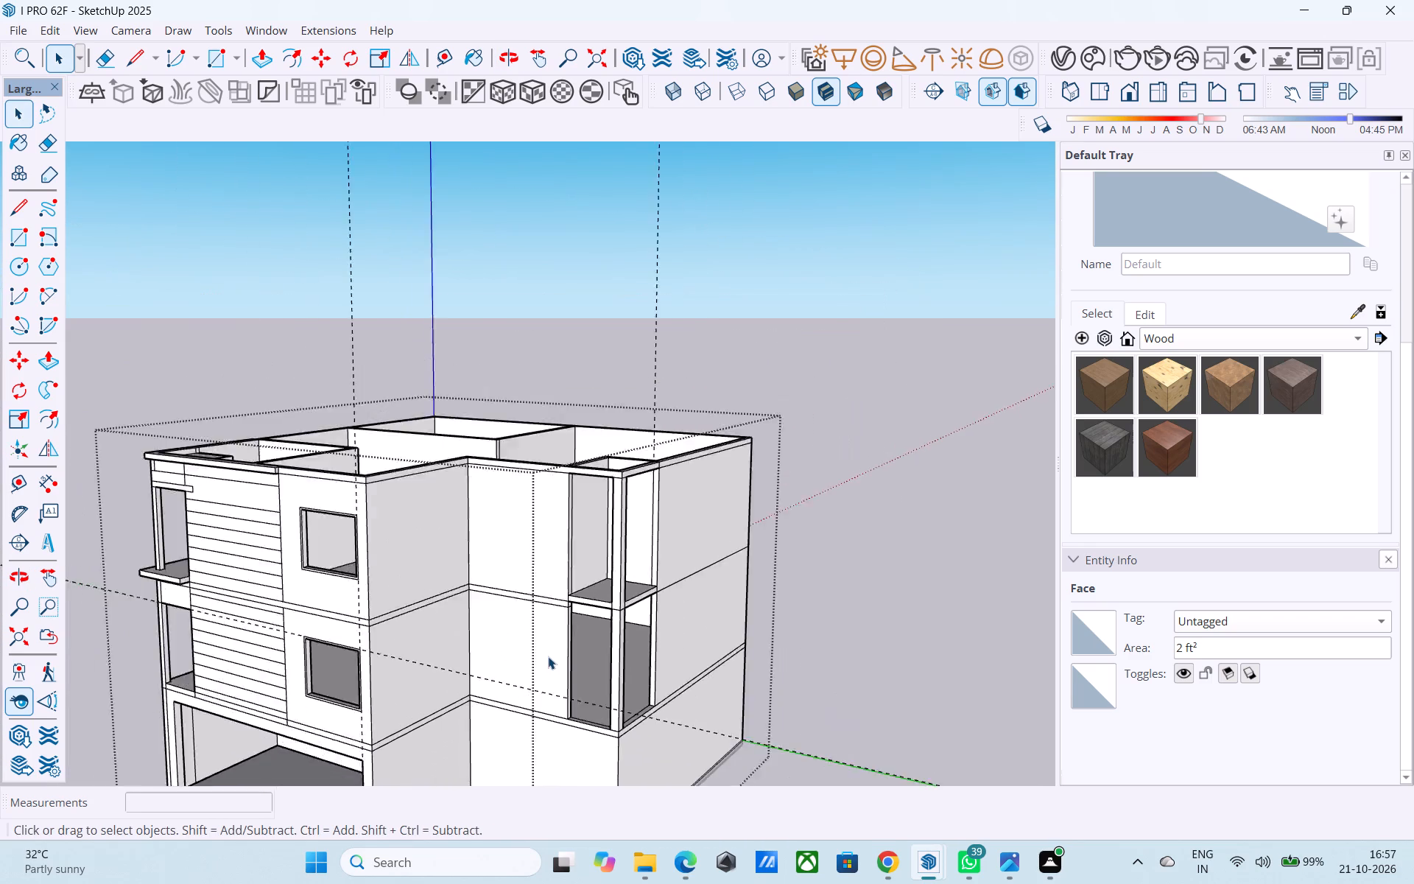
scroll(548, 656, "down", 3)
middle_click_drag(518, 701, 706, 615)
middle_click_drag(535, 651, 817, 690)
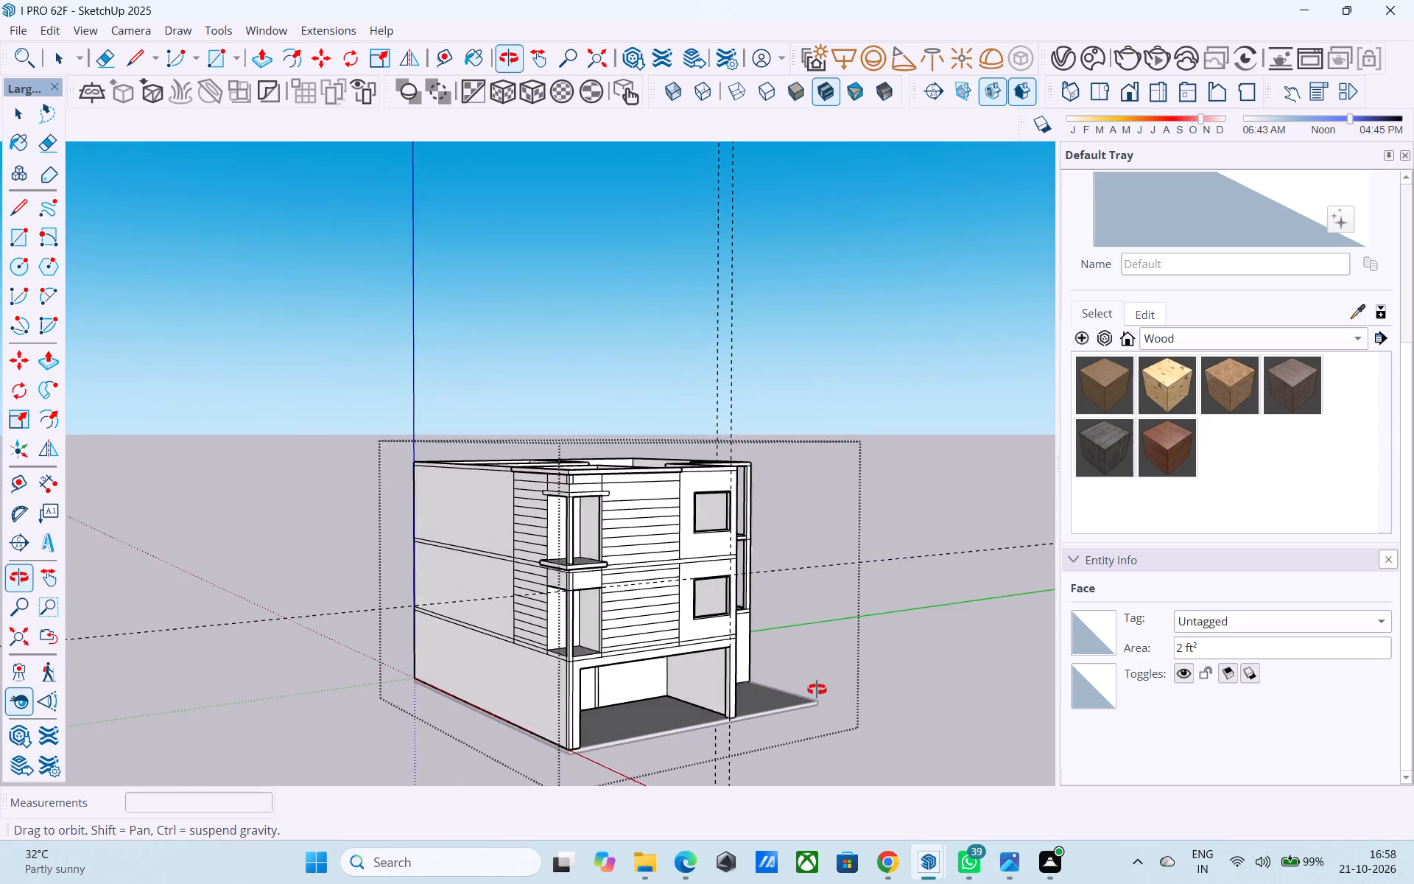
middle_click_drag(817, 690, 826, 681)
scroll(491, 657, "up", 1)
middle_click_drag(302, 591, 392, 592)
scroll(302, 591, "down", 2)
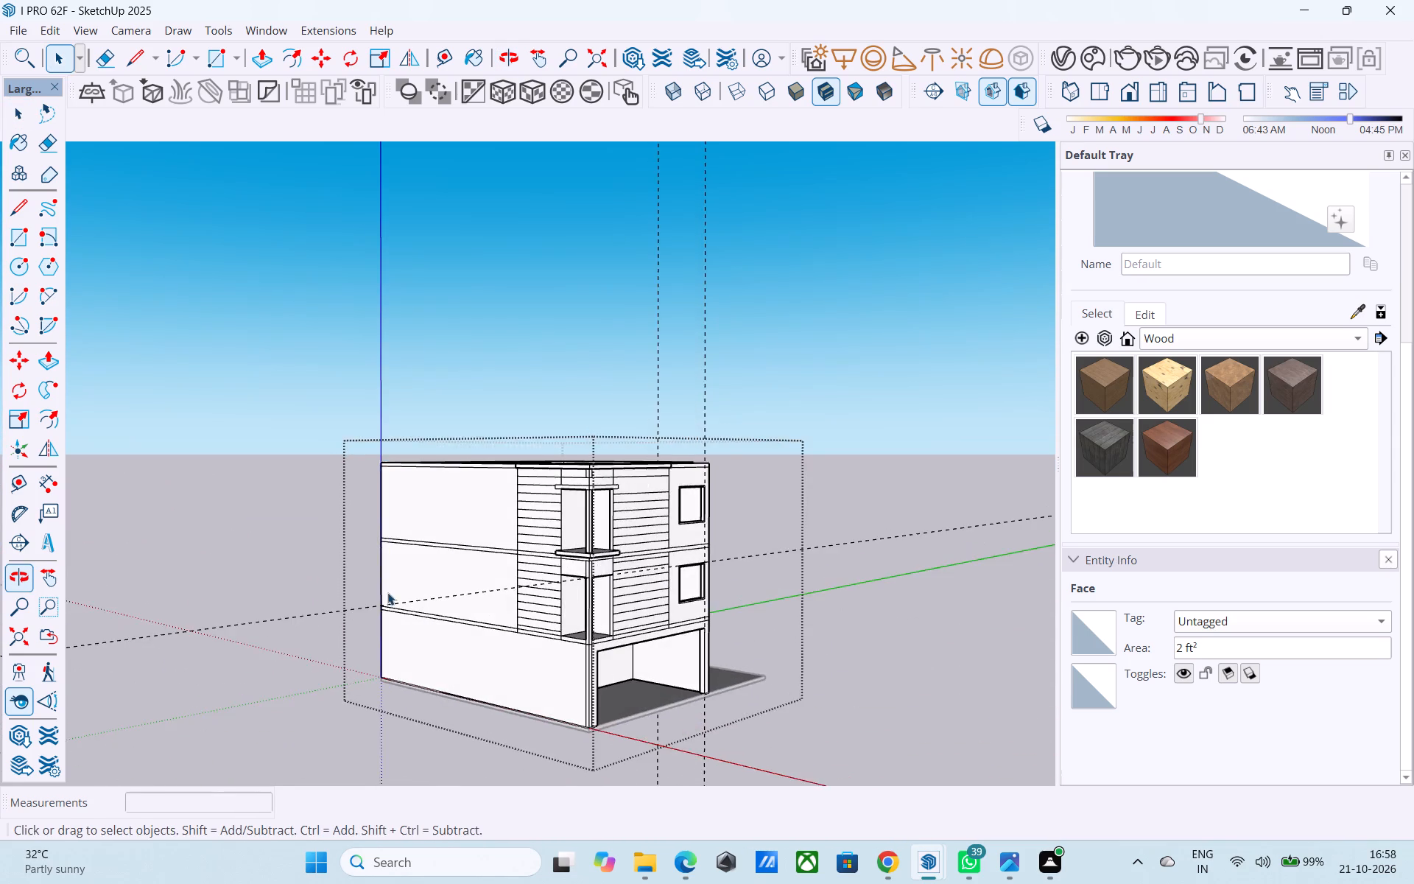
scroll(323, 556, "up", 3)
scroll(858, 432, "up", 7)
scroll(594, 421, "down", 5)
middle_click_drag(569, 449, 560, 510)
scroll(494, 502, "up", 2)
scroll(417, 493, "down", 5)
scroll(583, 565, "up", 5)
scroll(510, 588, "down", 5)
middle_click_drag(485, 597, 476, 440)
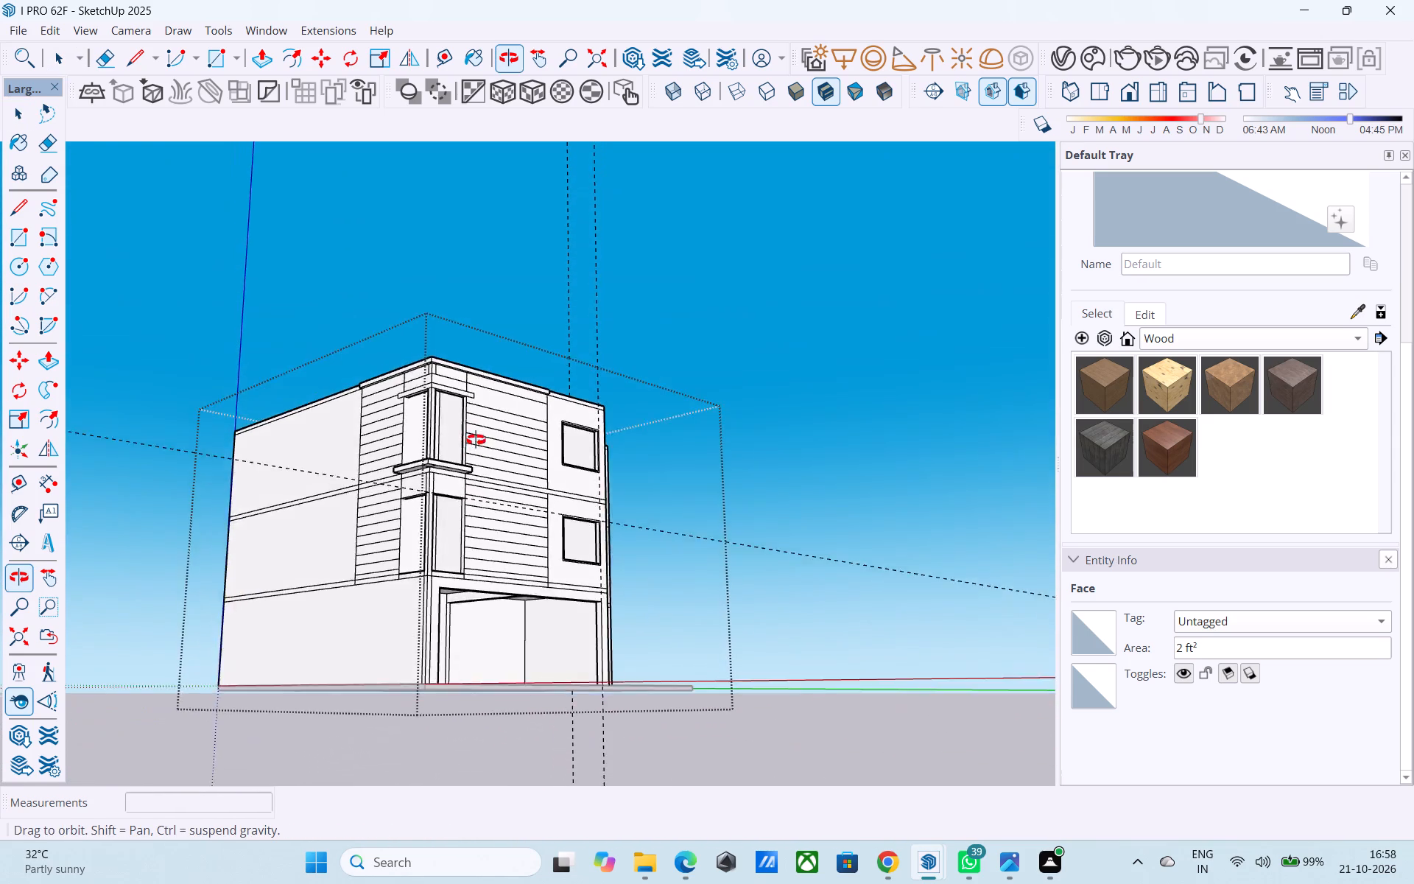
Push/Pull the lintel underside on the window side of the lower corner balcony up to the floor slab's lower edge.
middle_click_drag(476, 440, 454, 469)
scroll(398, 547, "up", 9)
middle_click(396, 548)
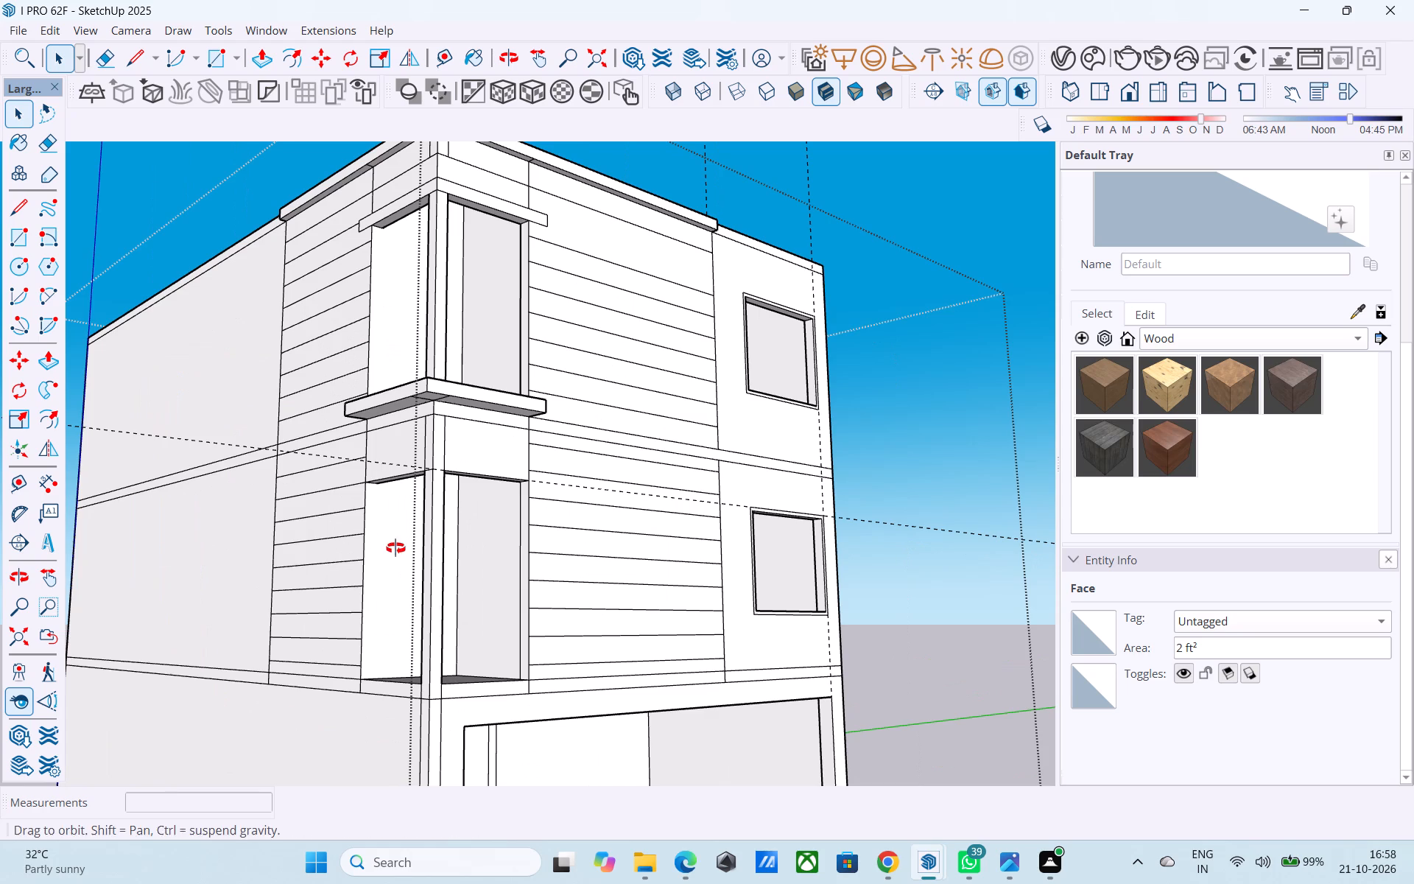
scroll(452, 464, "up", 8)
middle_click_drag(443, 472, 384, 382)
scroll(454, 518, "up", 5)
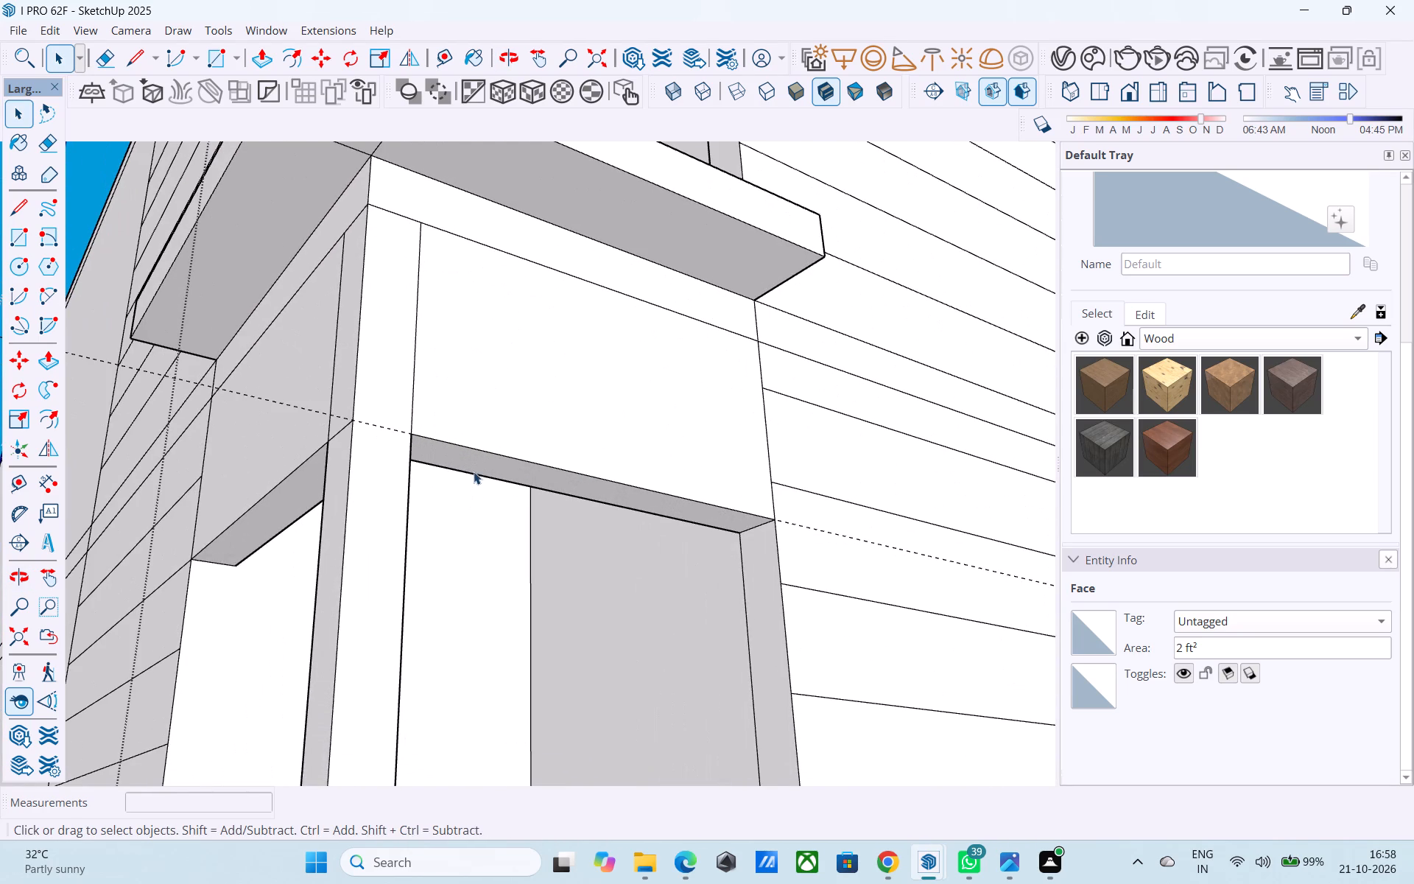
left_click(474, 470)
key("p")
left_click(474, 470)
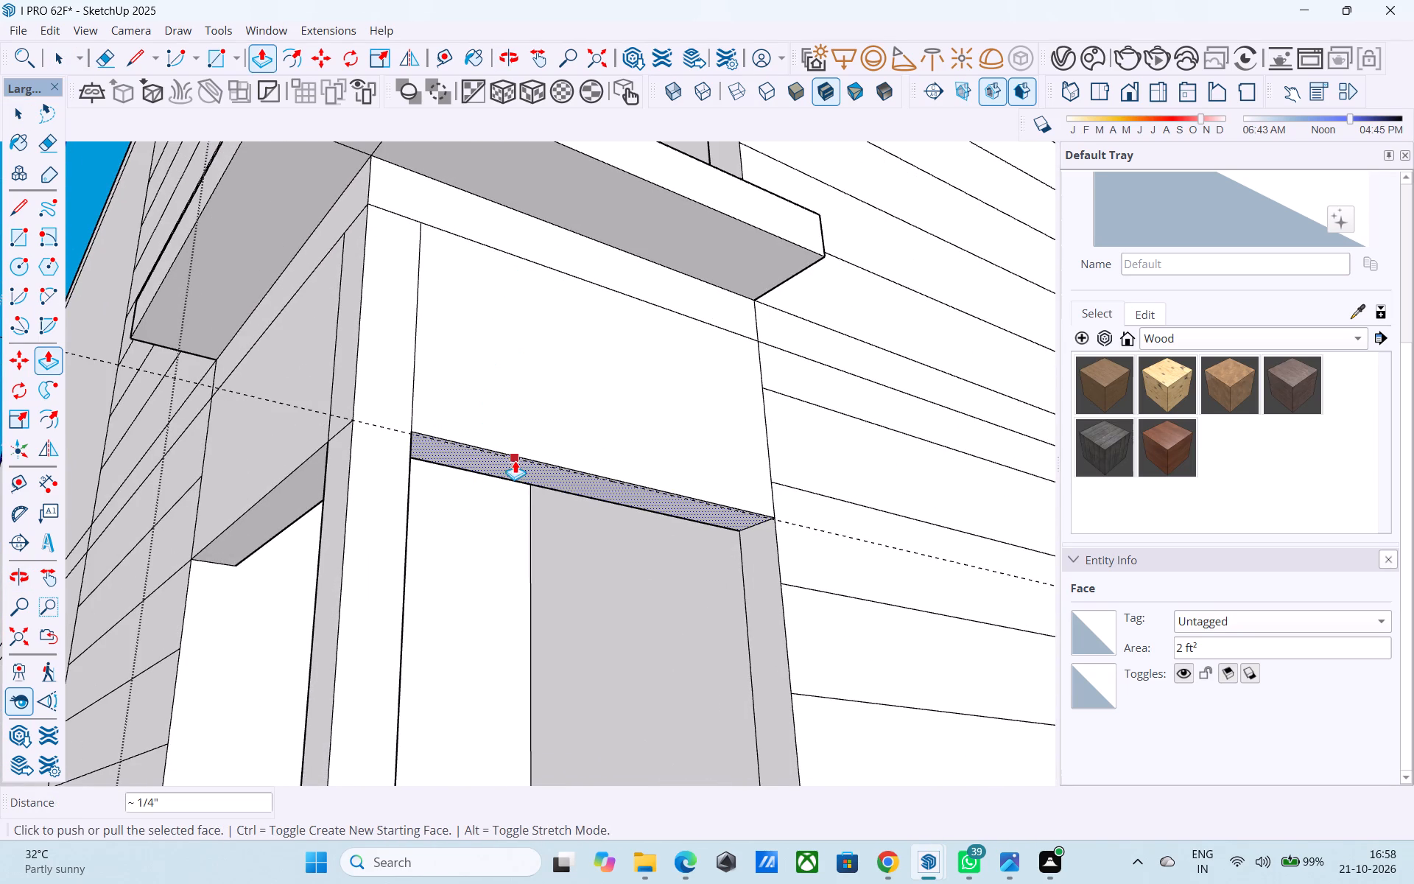
left_click(515, 460)
left_click(563, 248)
key("space")
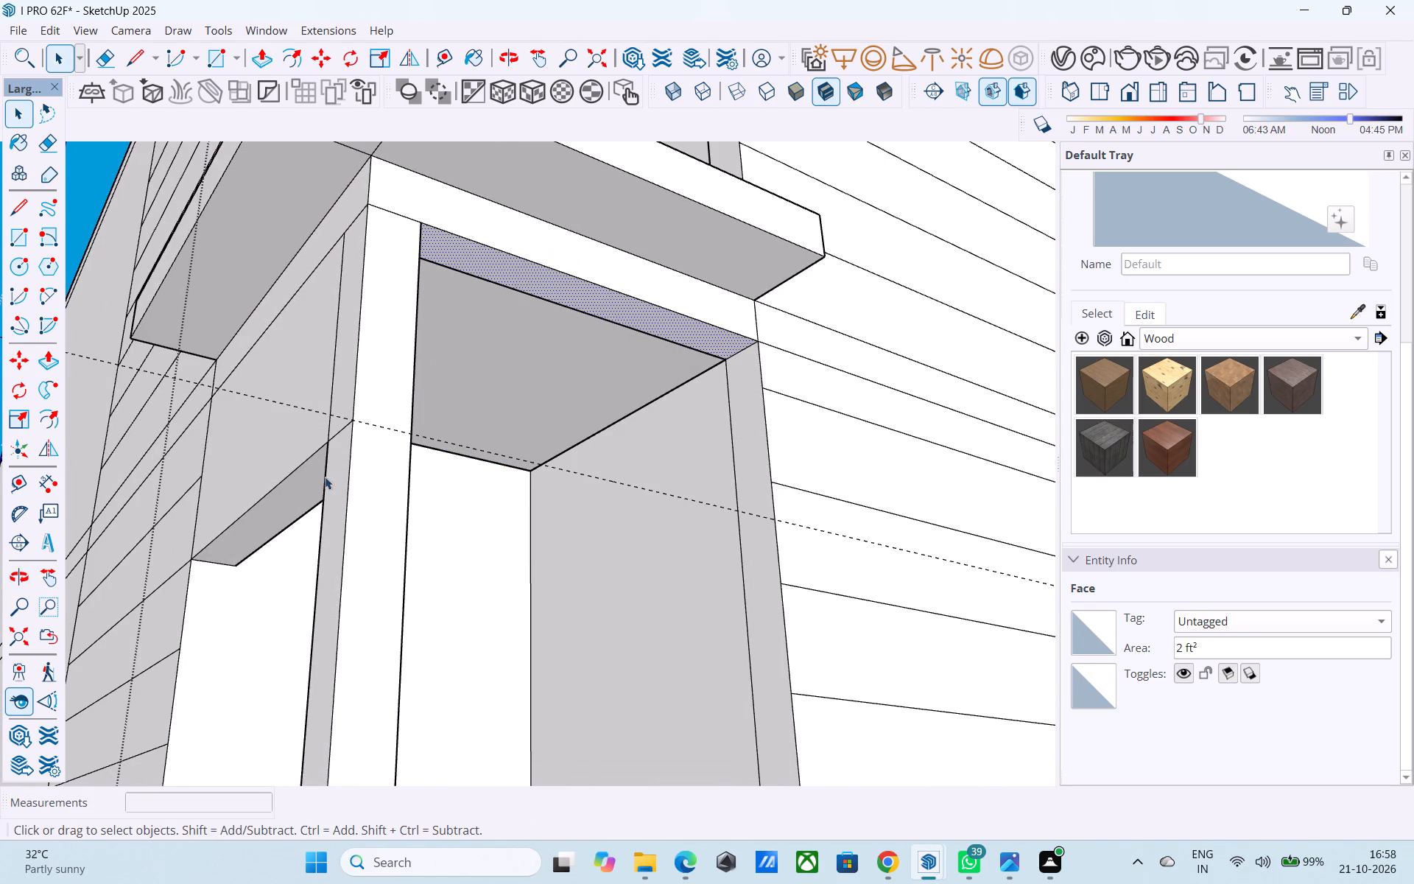
Push/Pull the lintel underside on the other side of the lower corner balcony's column up to the floor slab's lower edge.
left_click(312, 479)
left_click(298, 486)
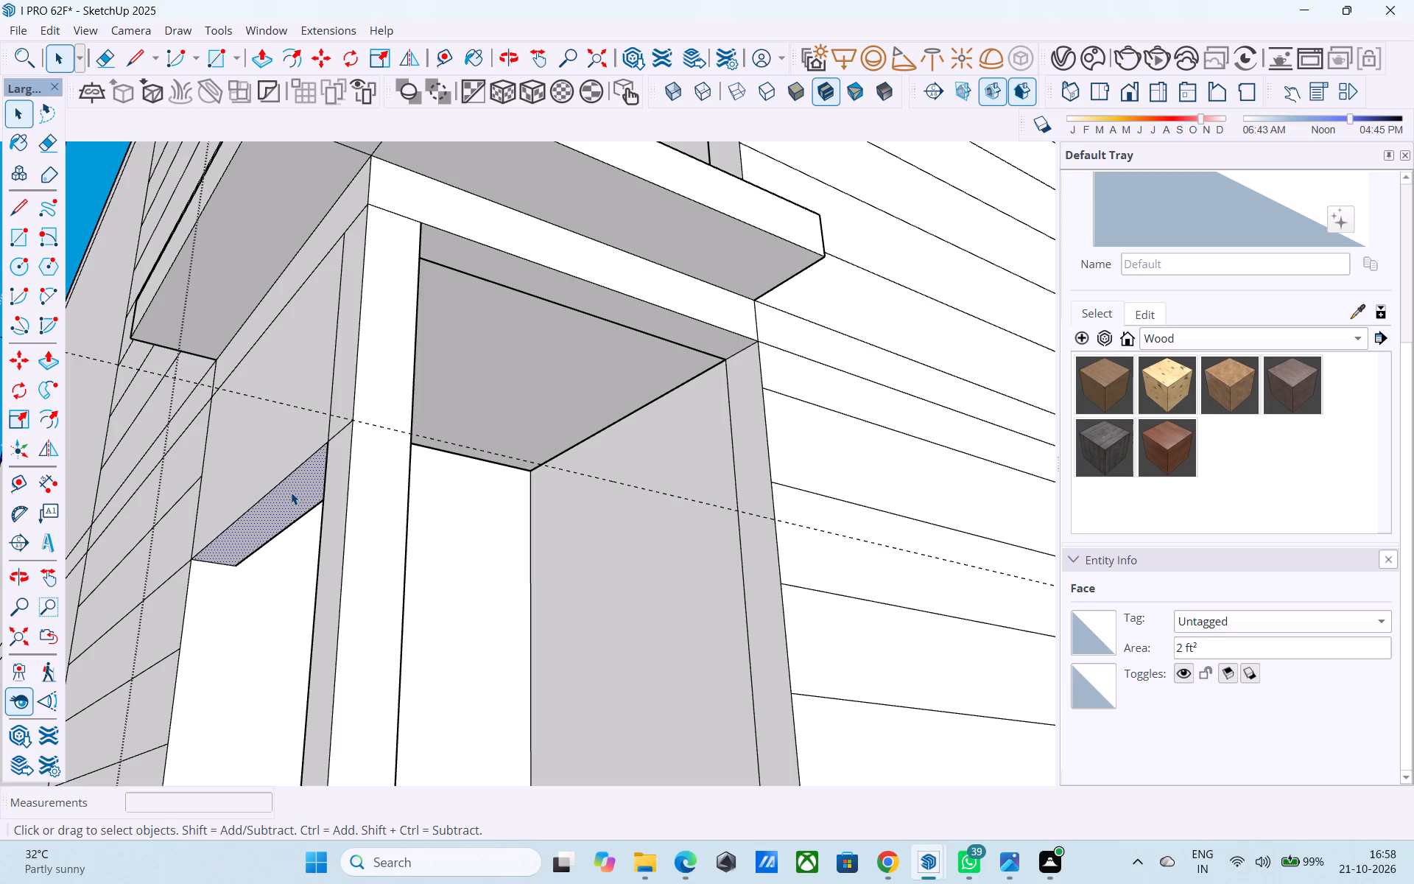
key("p")
left_click(291, 491)
left_click(337, 252)
key("space")
Examine both corner balconies and the top-floor balcony's lintel and parapet from below and above.
middle_click_drag(356, 393, 503, 677)
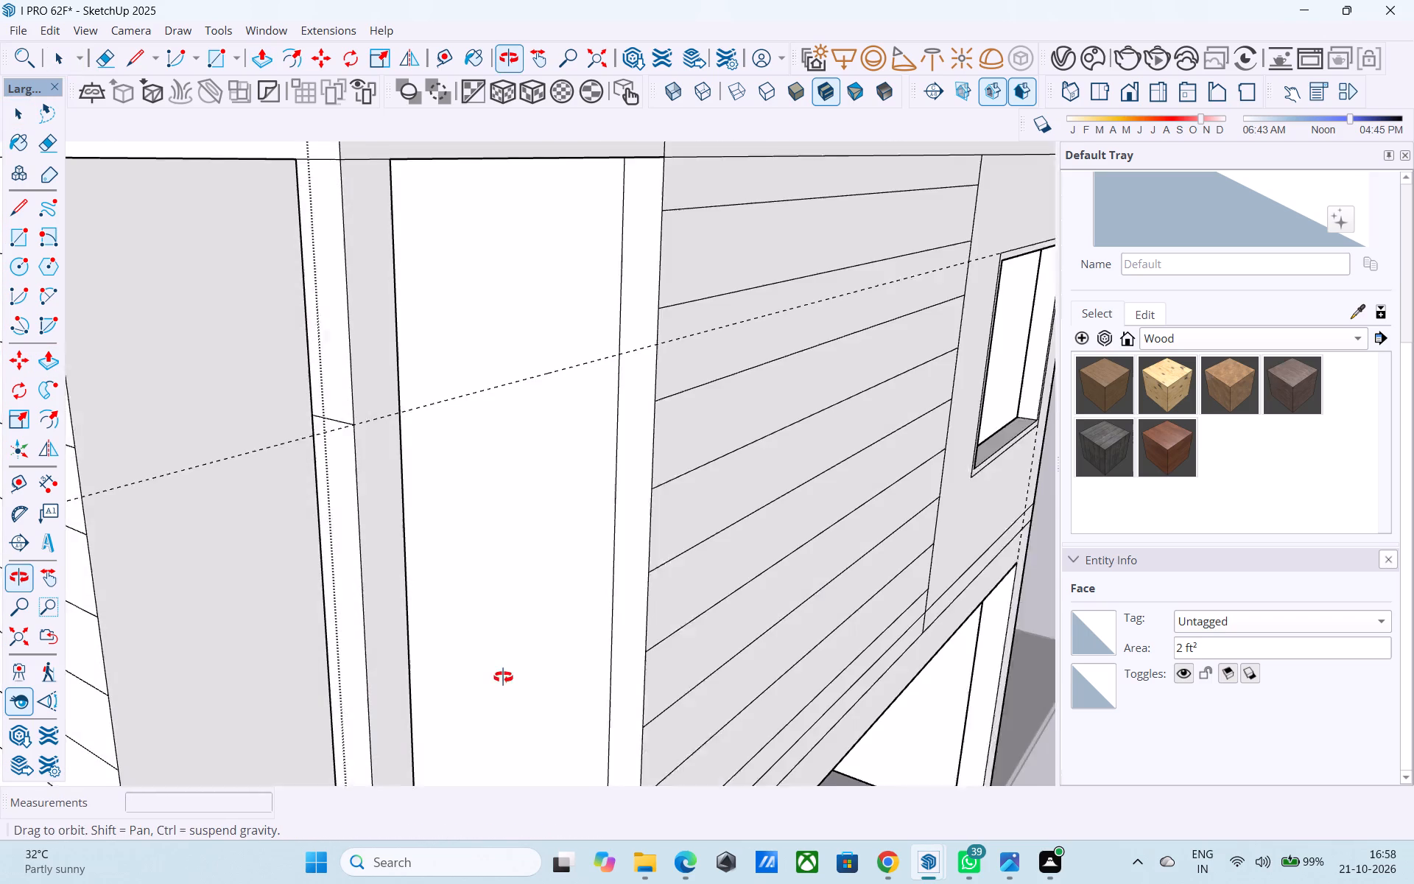
middle_click_drag(503, 677, 505, 678)
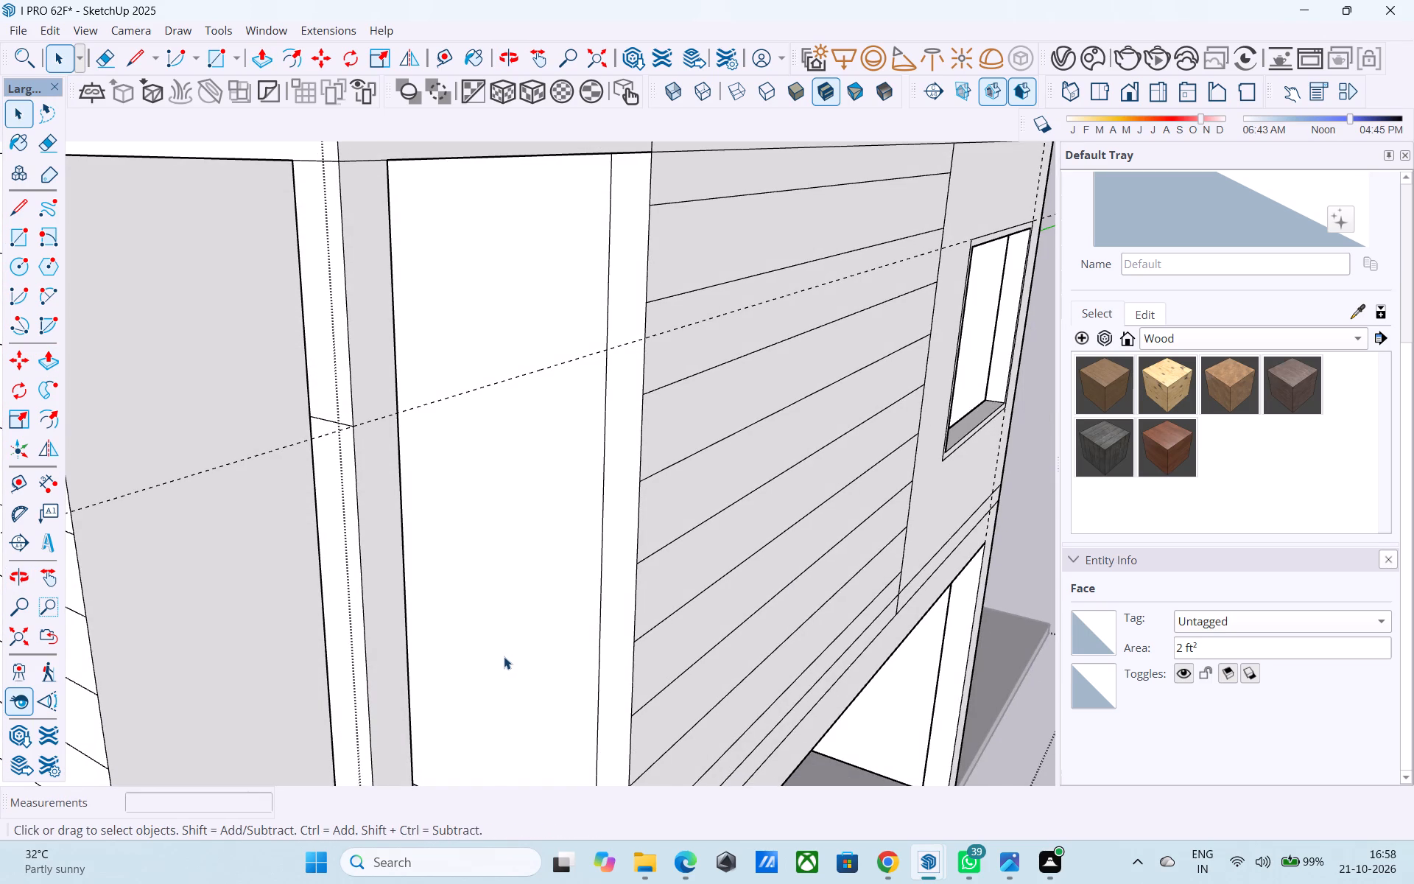
scroll(509, 678, "down", 9)
middle_click_drag(502, 681, 496, 633)
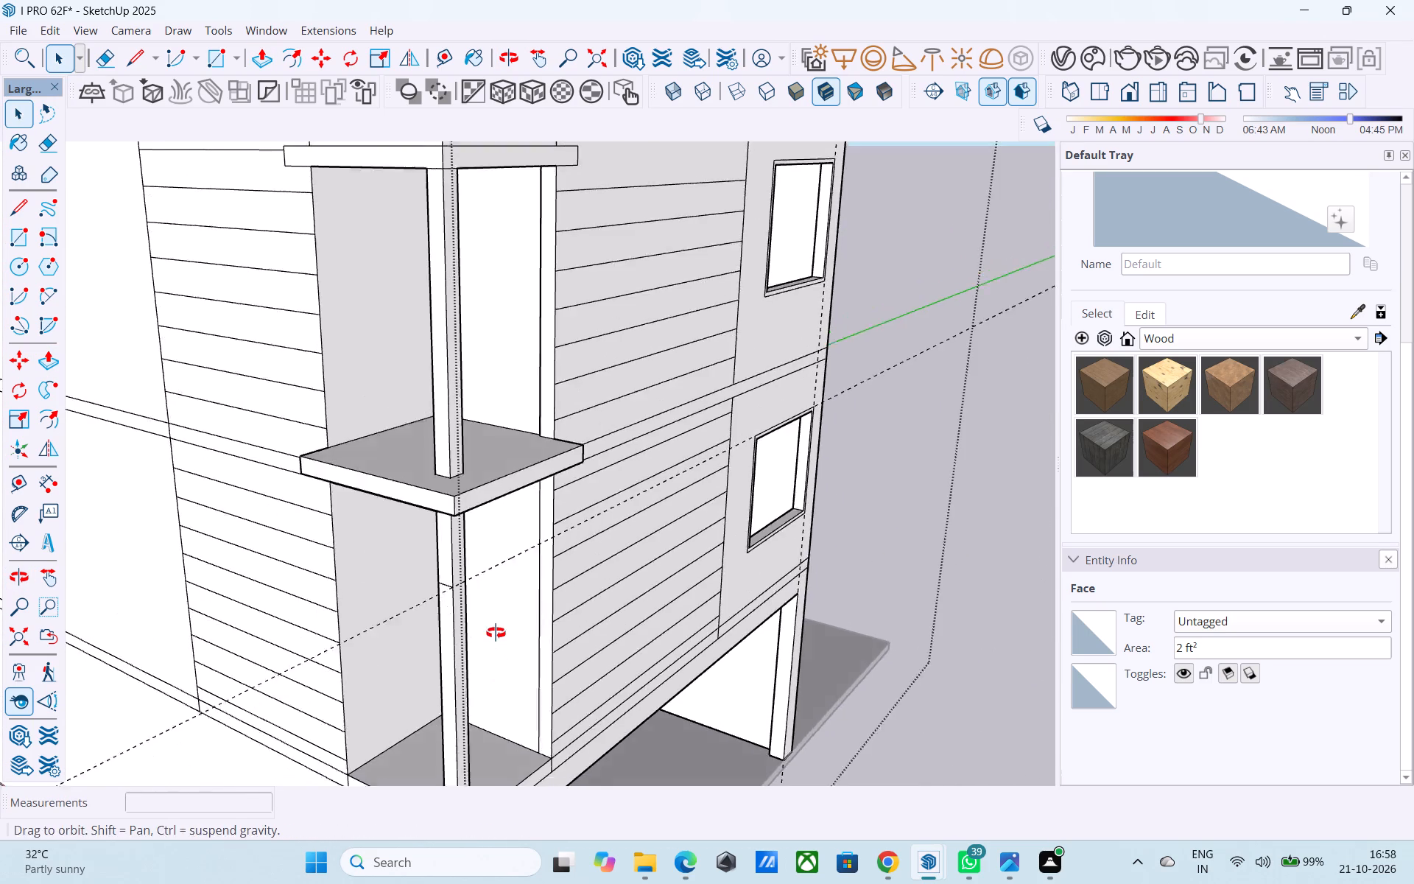
middle_click_drag(496, 633, 496, 626)
scroll(496, 625, "down", 5)
middle_click_drag(485, 658, 496, 628)
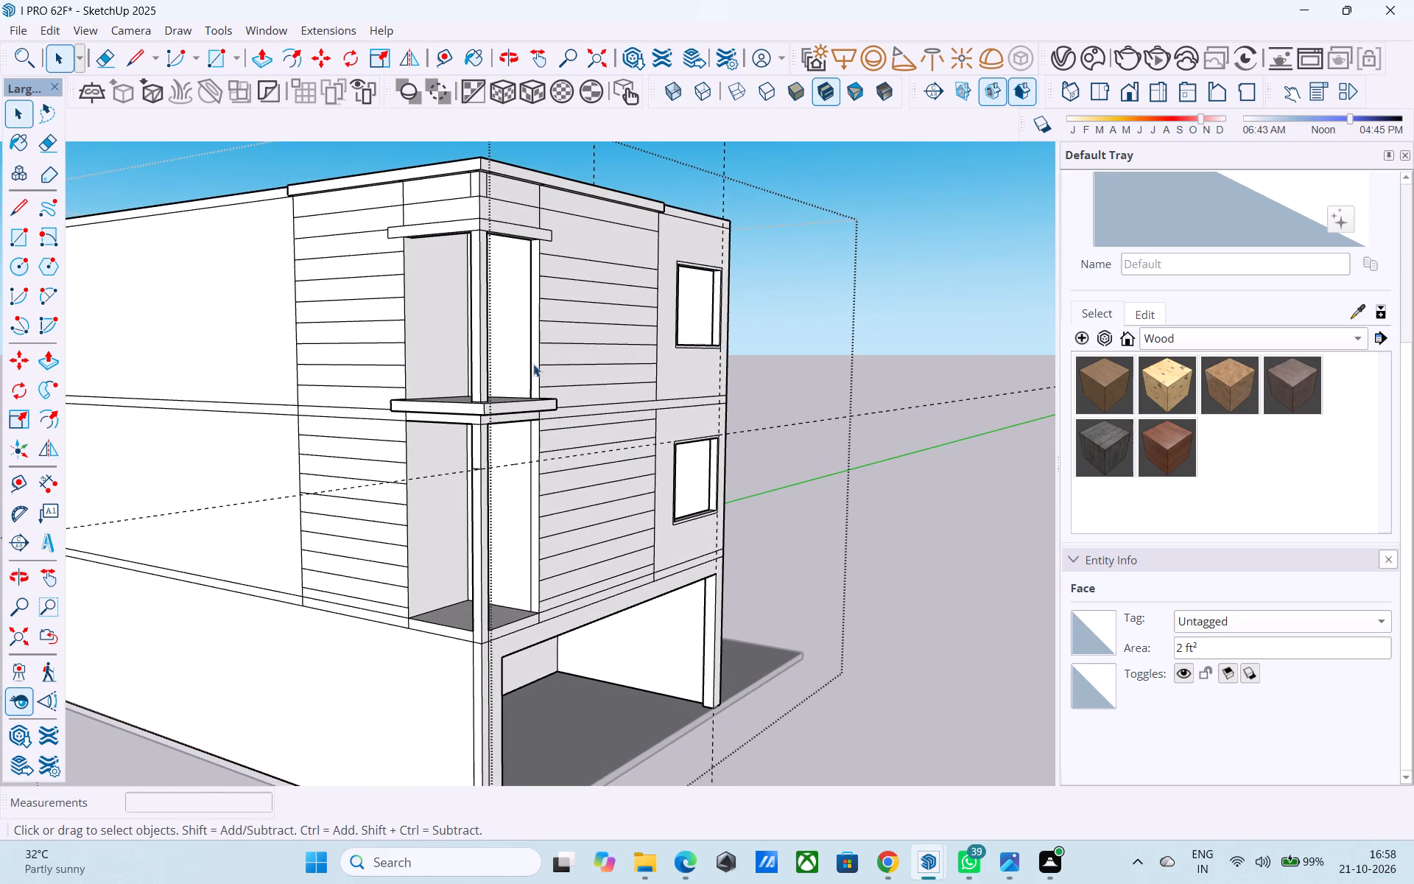
middle_click_drag(513, 236, 507, 191)
scroll(464, 539, "down", 5)
middle_click_drag(400, 234, 437, 202)
scroll(469, 223, "down", 1)
scroll(469, 223, "up", 9)
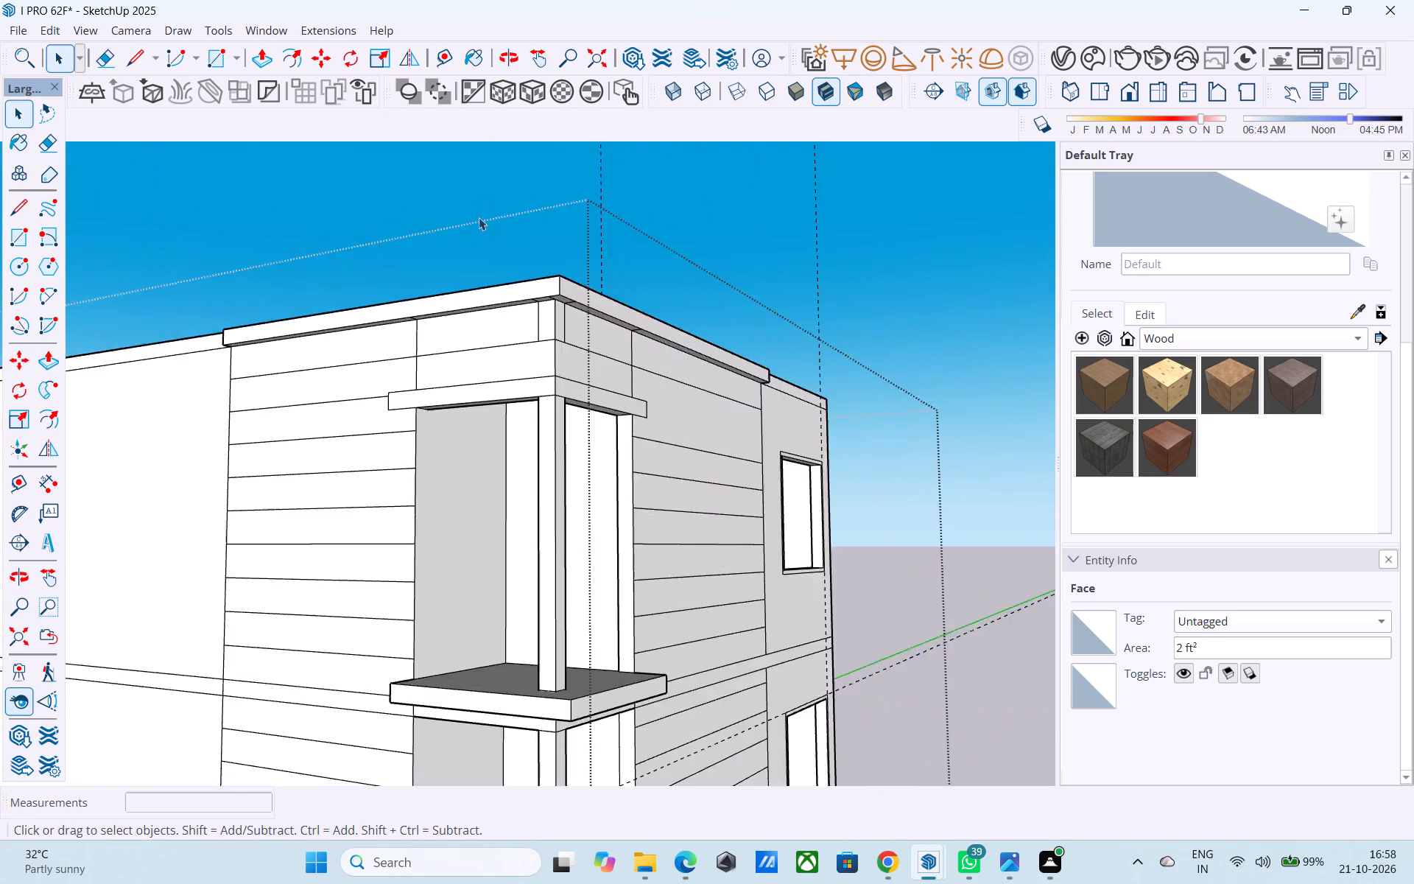
middle_click_drag(478, 217, 438, 189)
scroll(440, 189, "up", 1)
scroll(454, 334, "up", 3)
middle_click_drag(471, 367, 319, 190)
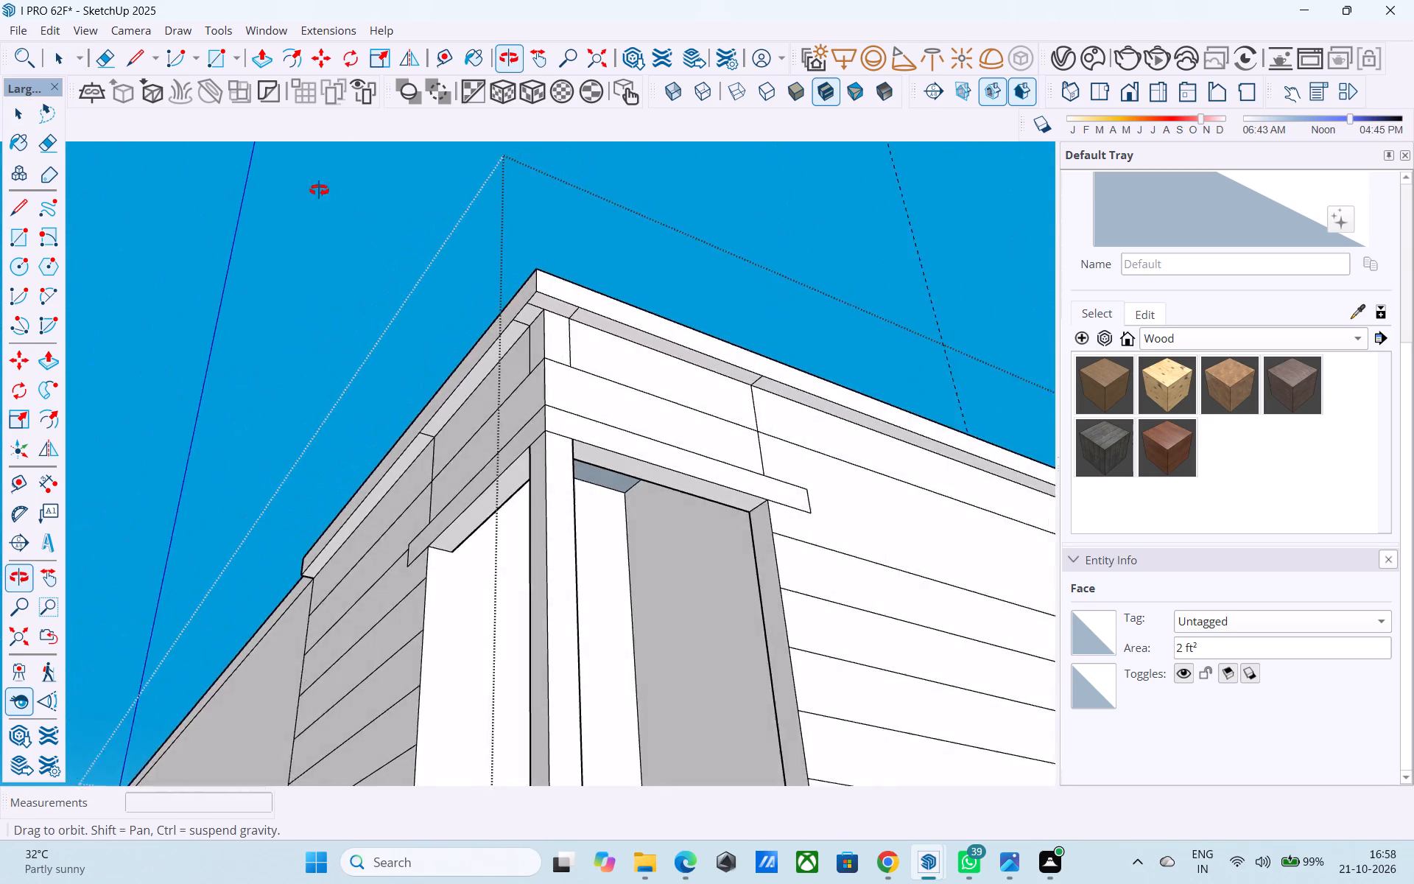
middle_click_drag(319, 190, 339, 178)
middle_click_drag(468, 399, 288, 844)
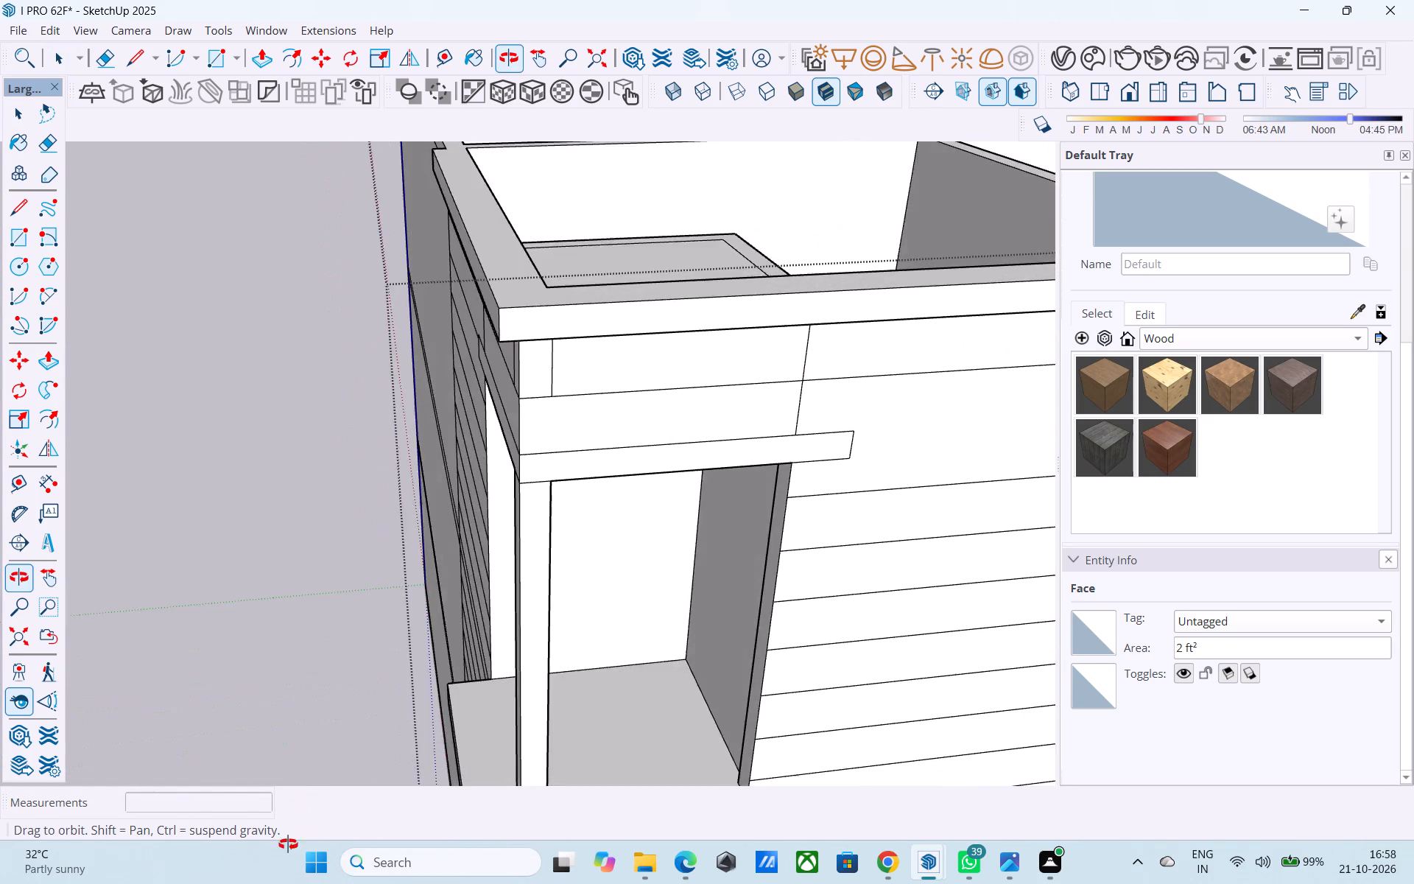
middle_click_drag(288, 844, 429, 880)
Delete the horizontal face covering the top-floor corner balcony inside the outer walls.
middle_click_drag(599, 346, 599, 586)
scroll(583, 583, "down", 5)
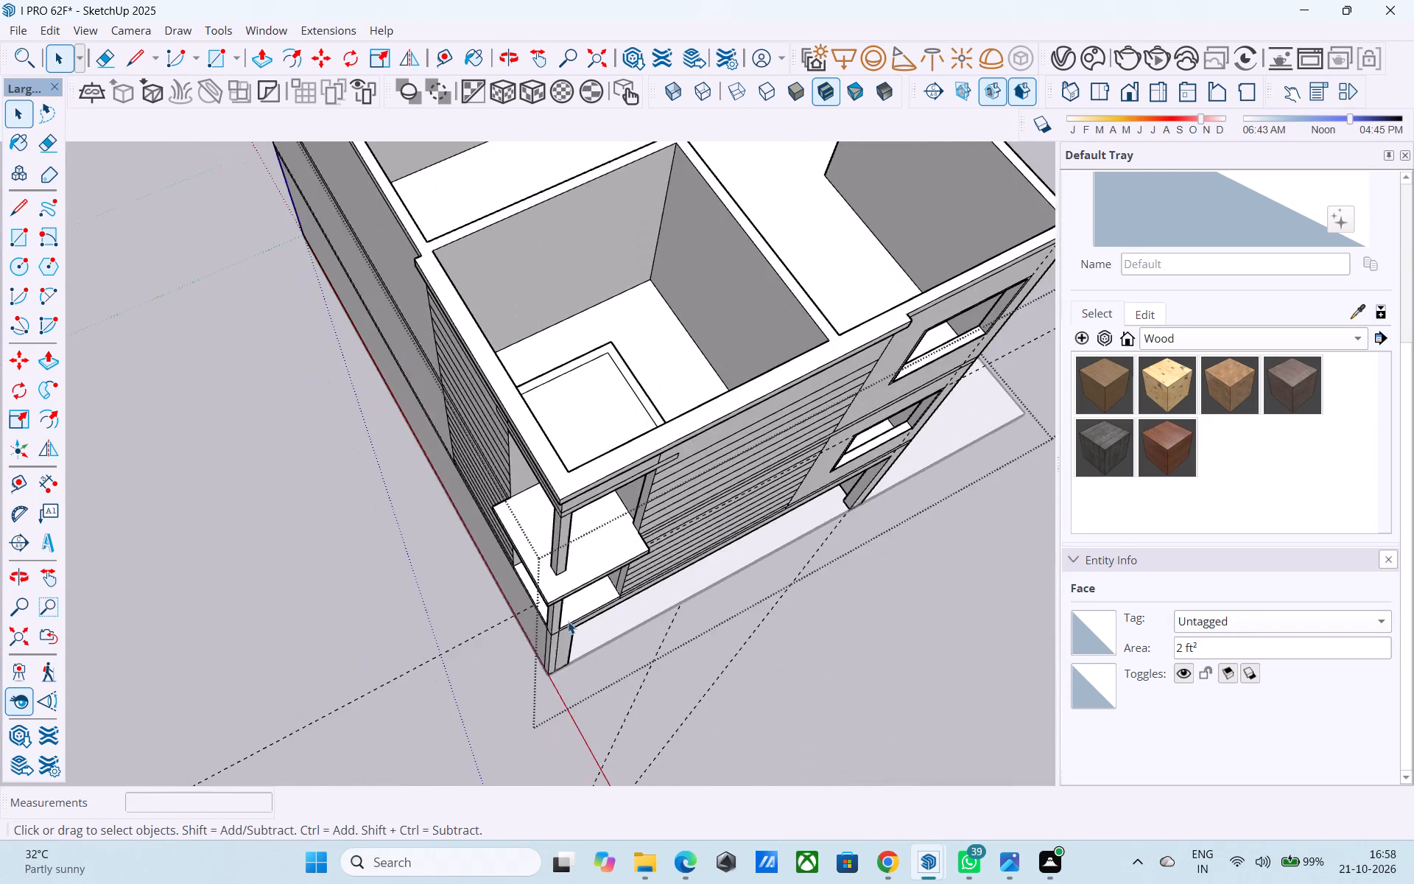
scroll(568, 621, "down", 1)
scroll(613, 338, "up", 6)
left_click(545, 464)
key("Delete")
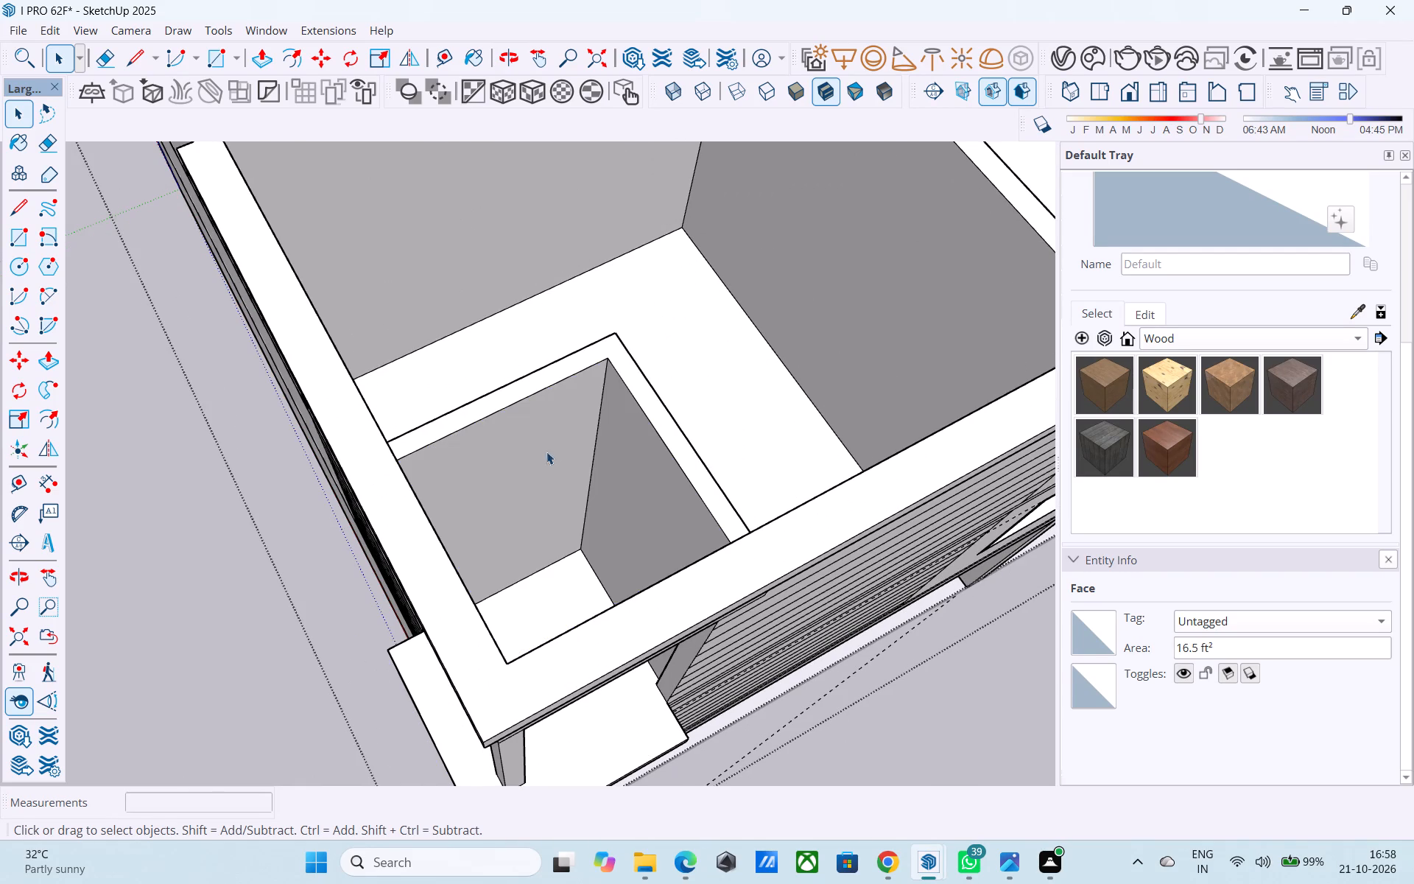
Push/Pull the L-shaped top of the balcony's inner walls up to the height of the outer walls.
left_click(537, 386)
key("p")
left_click(535, 383)
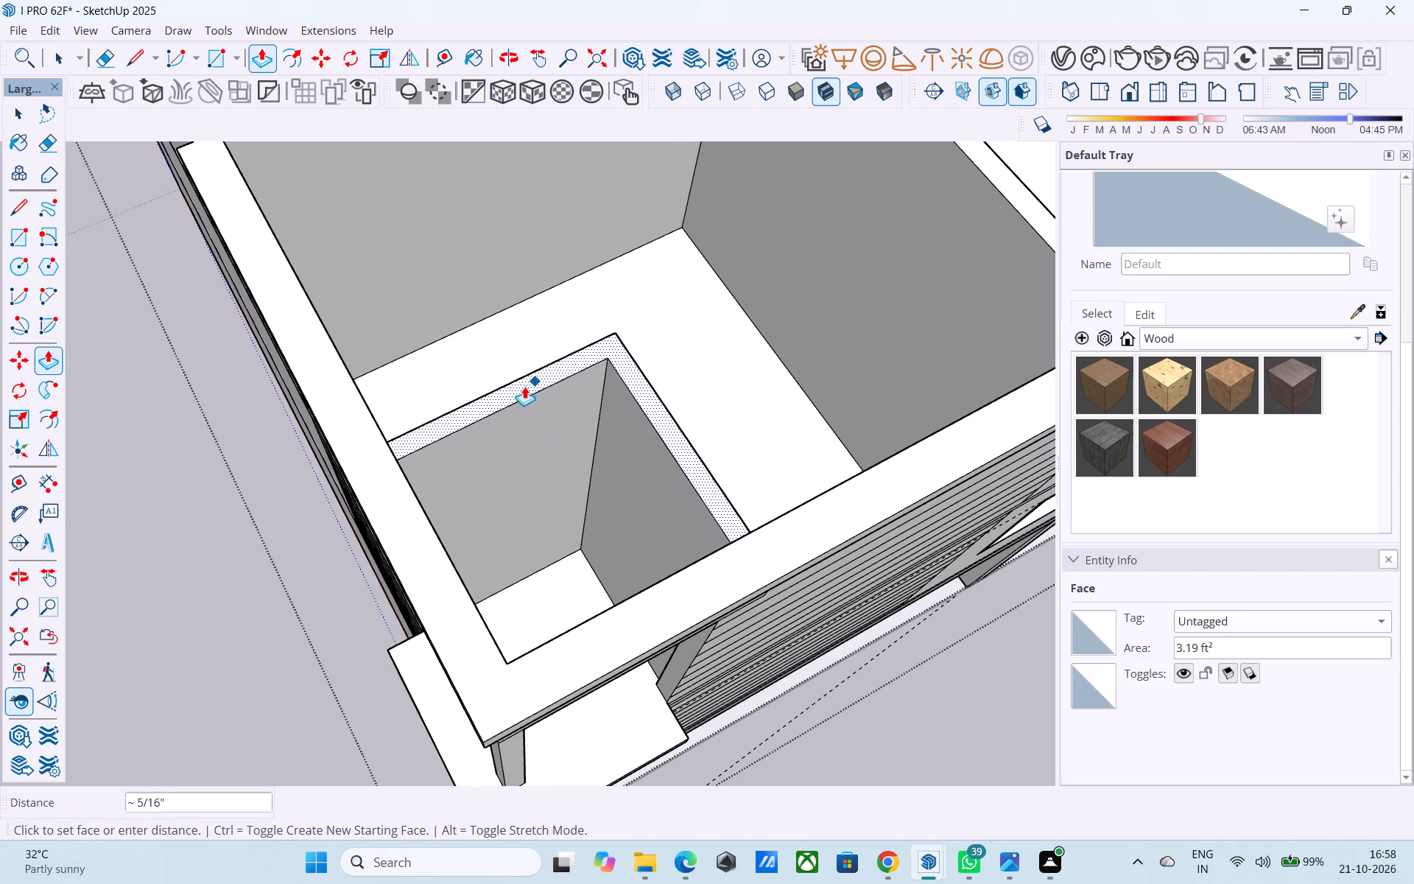
left_click(370, 409)
middle_click_drag(376, 427, 286, 237)
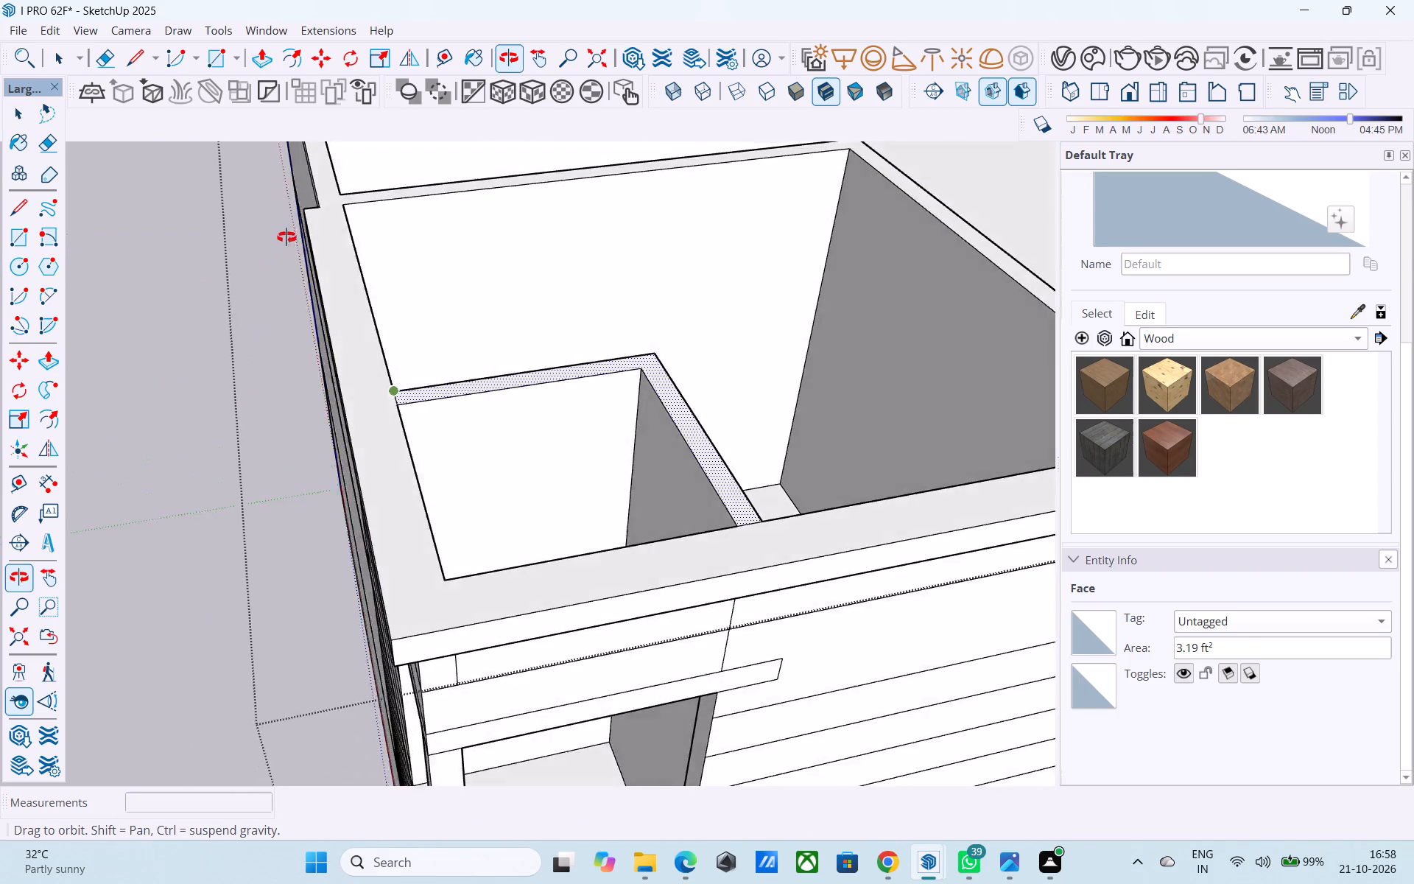
middle_click_drag(286, 237, 571, 193)
key("space")
Push/Pull the band above the top-floor balcony opening outward 1' on the long blank-wall side, matching the balcony slab's edge.
scroll(533, 225, "down", 4)
middle_click_drag(423, 501, 437, 393)
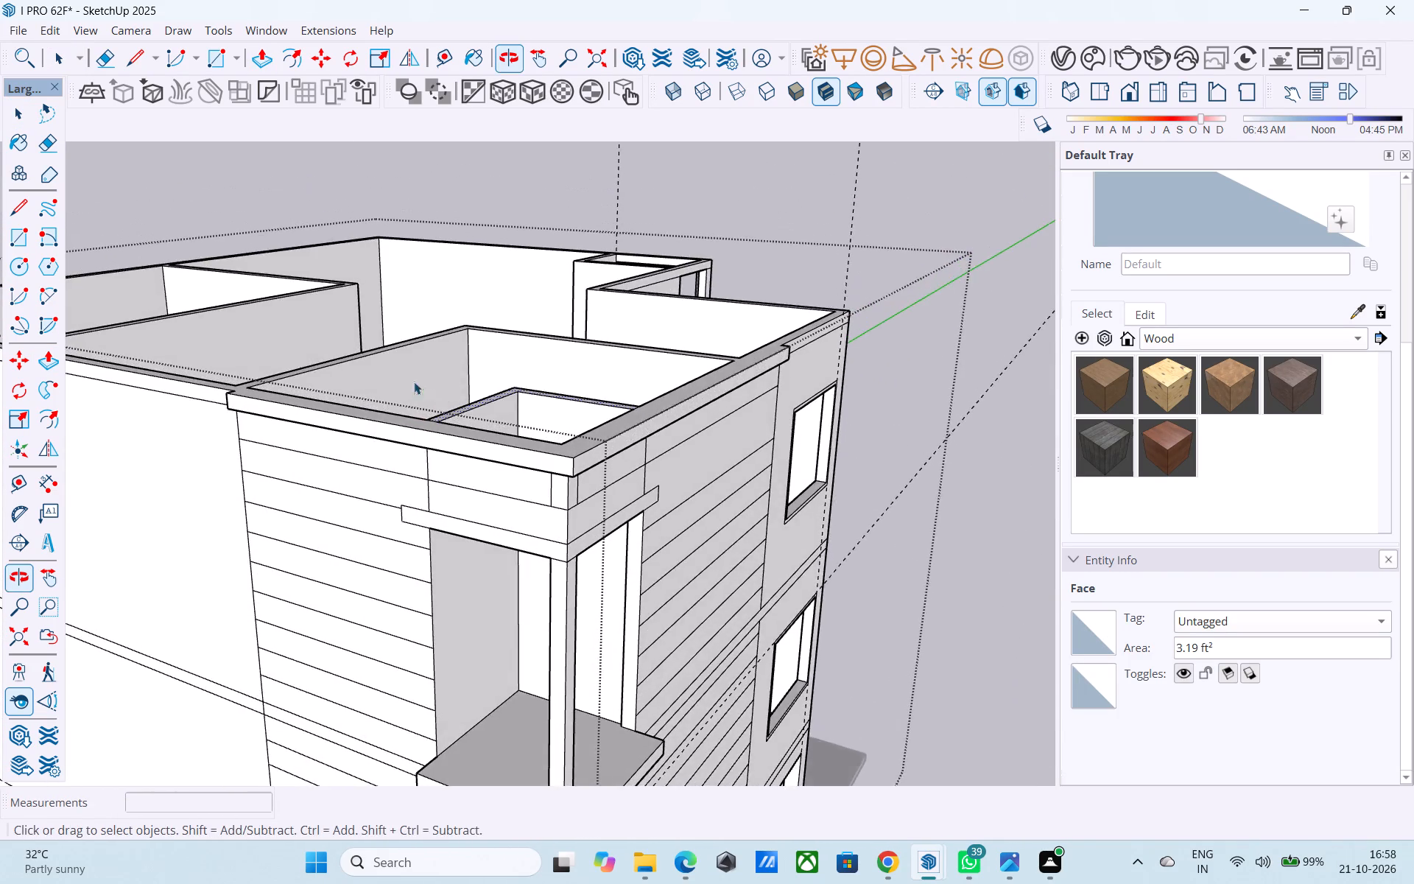
scroll(376, 355, "down", 6)
scroll(419, 451, "up", 9)
left_click(418, 448)
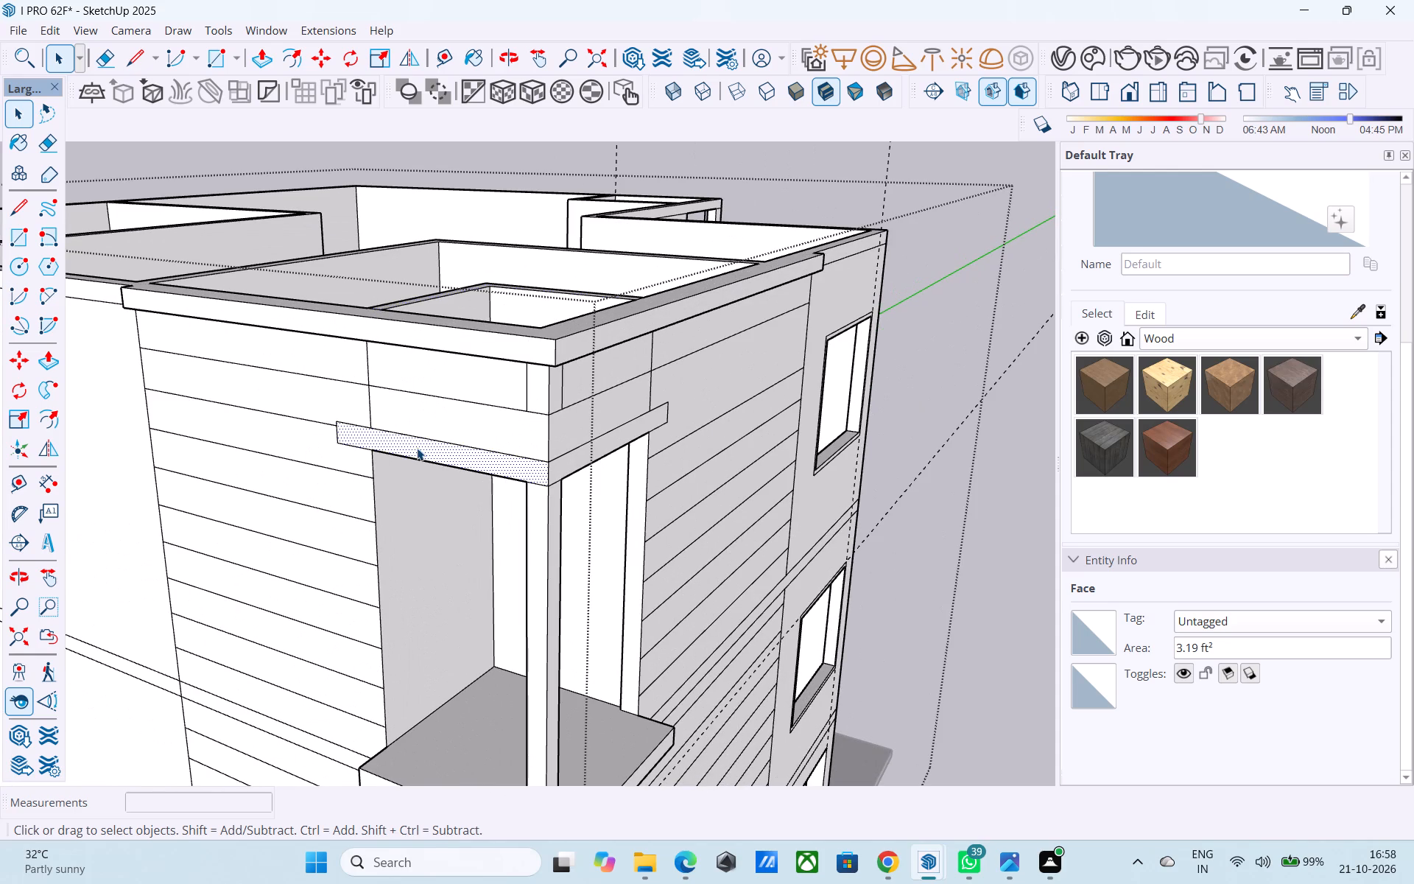
key("p")
left_click(417, 446)
scroll(409, 455, "down", 6)
scroll(407, 569, "up", 3)
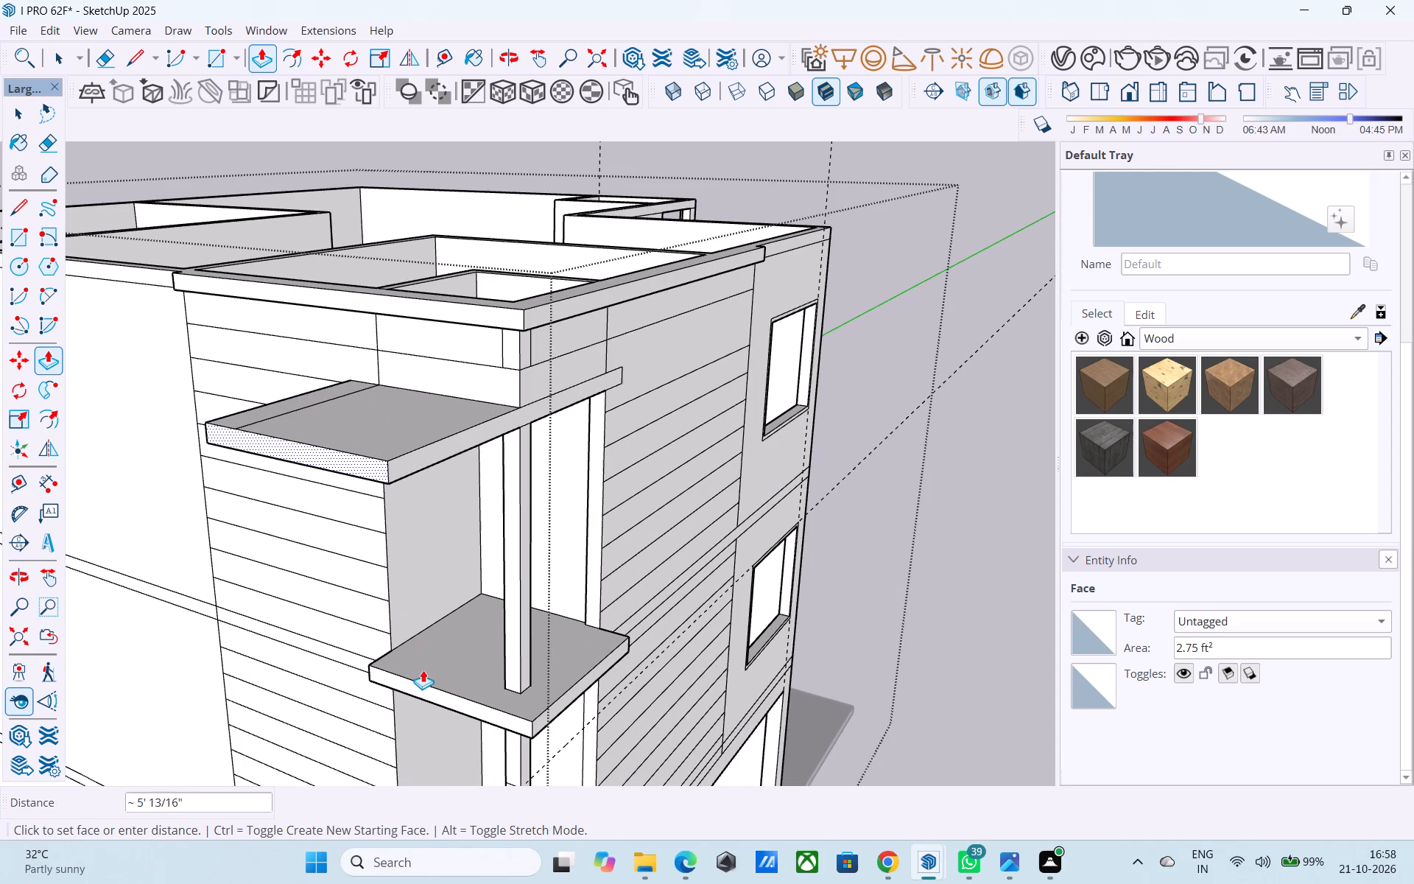
left_click(428, 687)
middle_click_drag(395, 570, 385, 564)
scroll(516, 388, "up", 2)
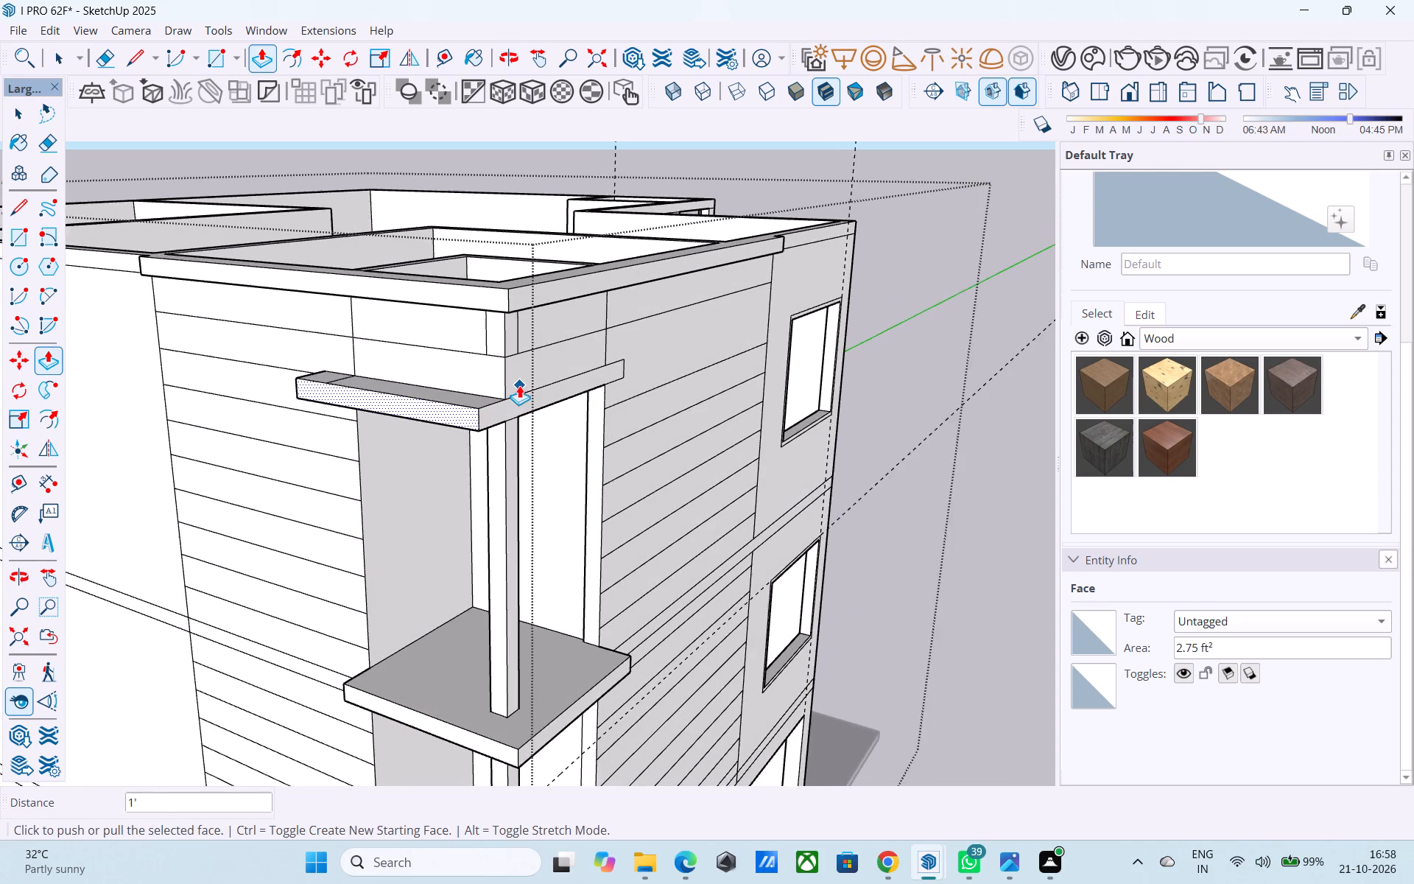
Push/Pull the adjoining band on the window side of the top-floor balcony outward by the same 1'.
scroll(519, 385, "up", 2)
key("space")
left_click(518, 402)
key("p")
double_click(519, 404)
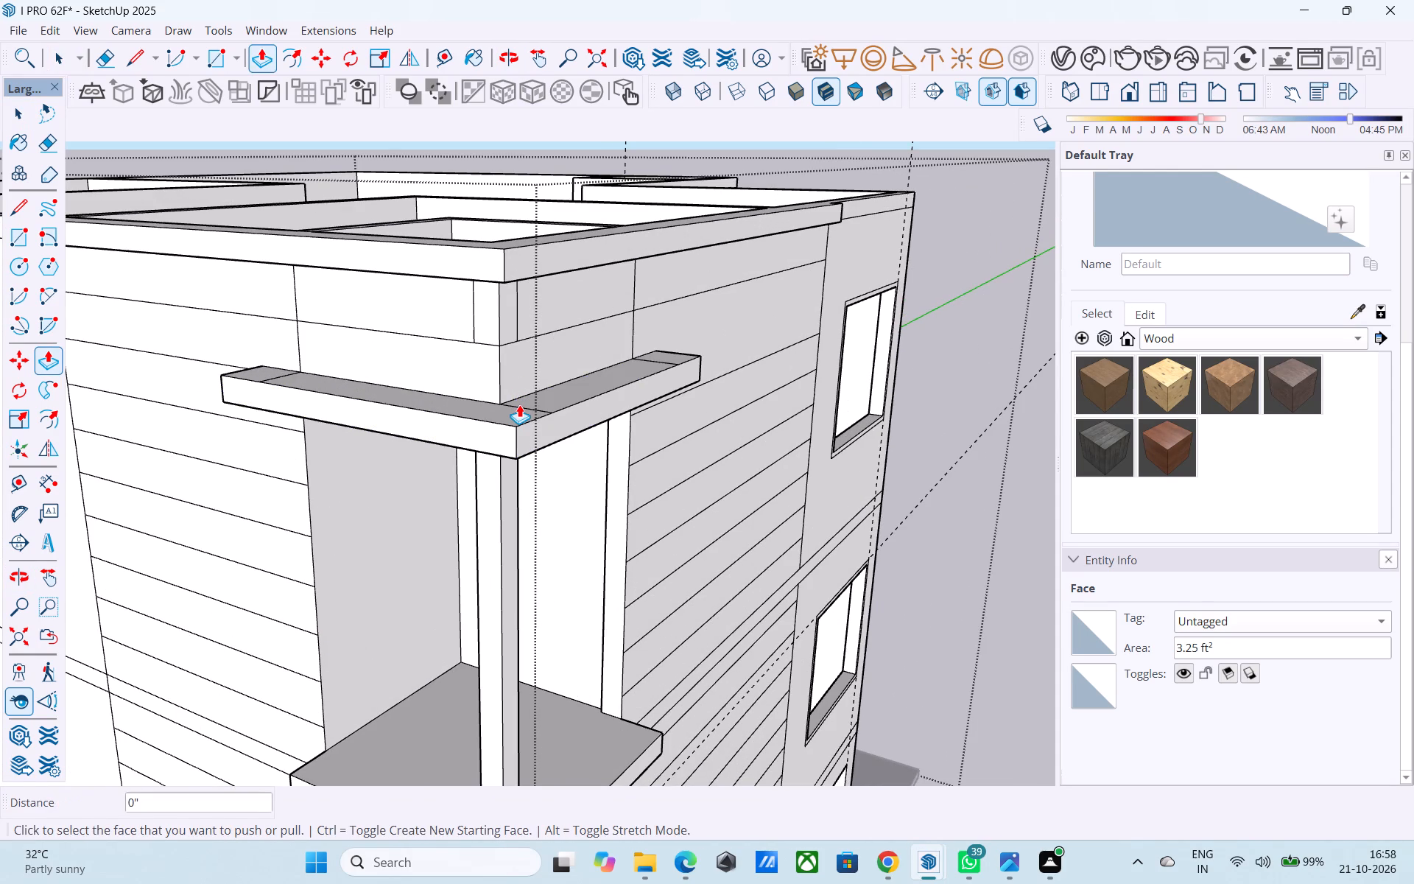
Erase the seam line at the corner where the two projecting bands meet.
key("e")
left_click(523, 406)
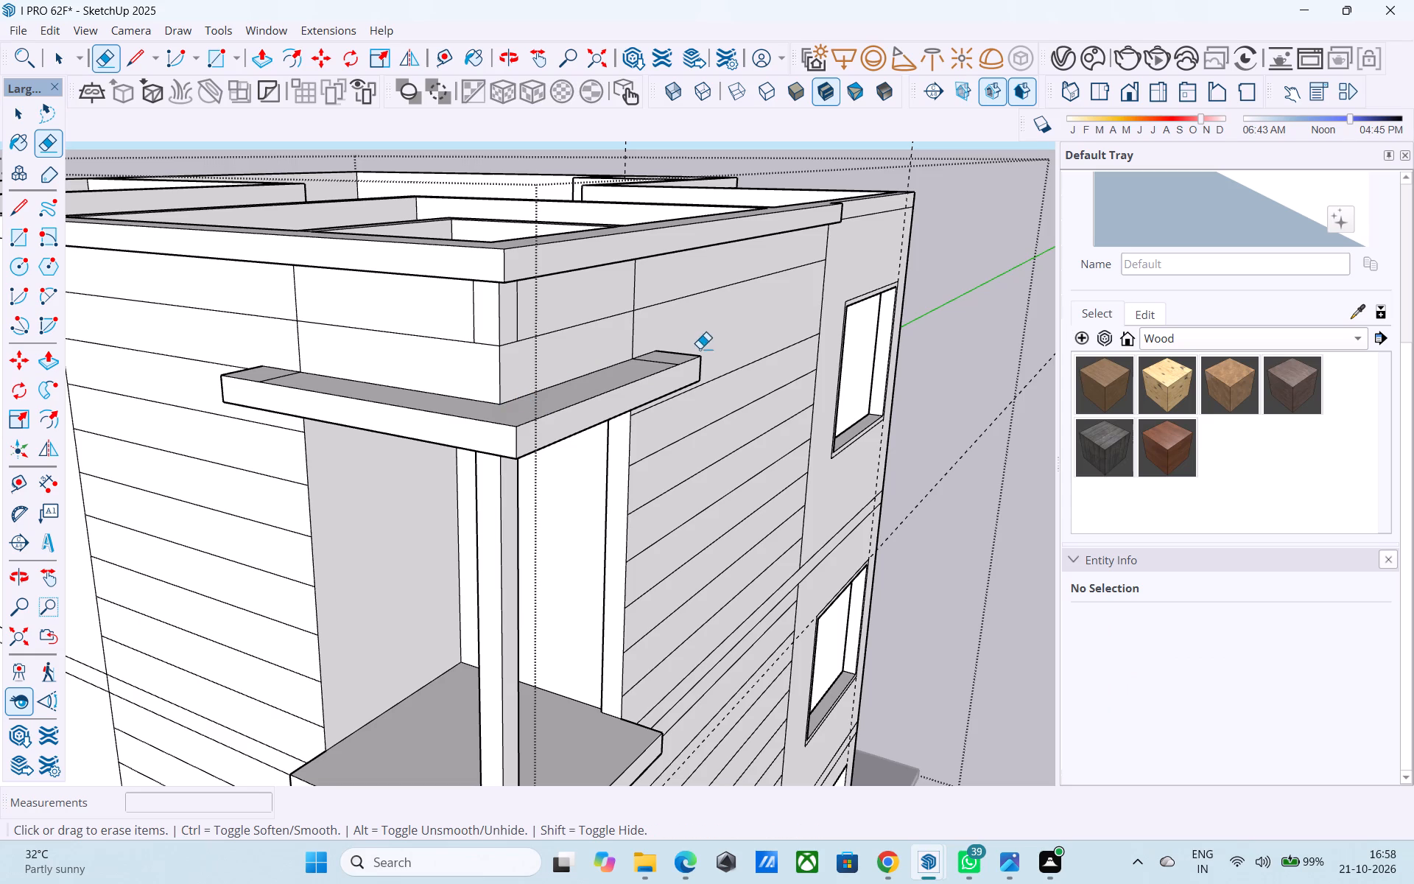
Erase the leftover seam lines on top of the projecting band's two ends above the top balcony and save the model.
left_click(665, 363)
left_click_drag(286, 379, 272, 373)
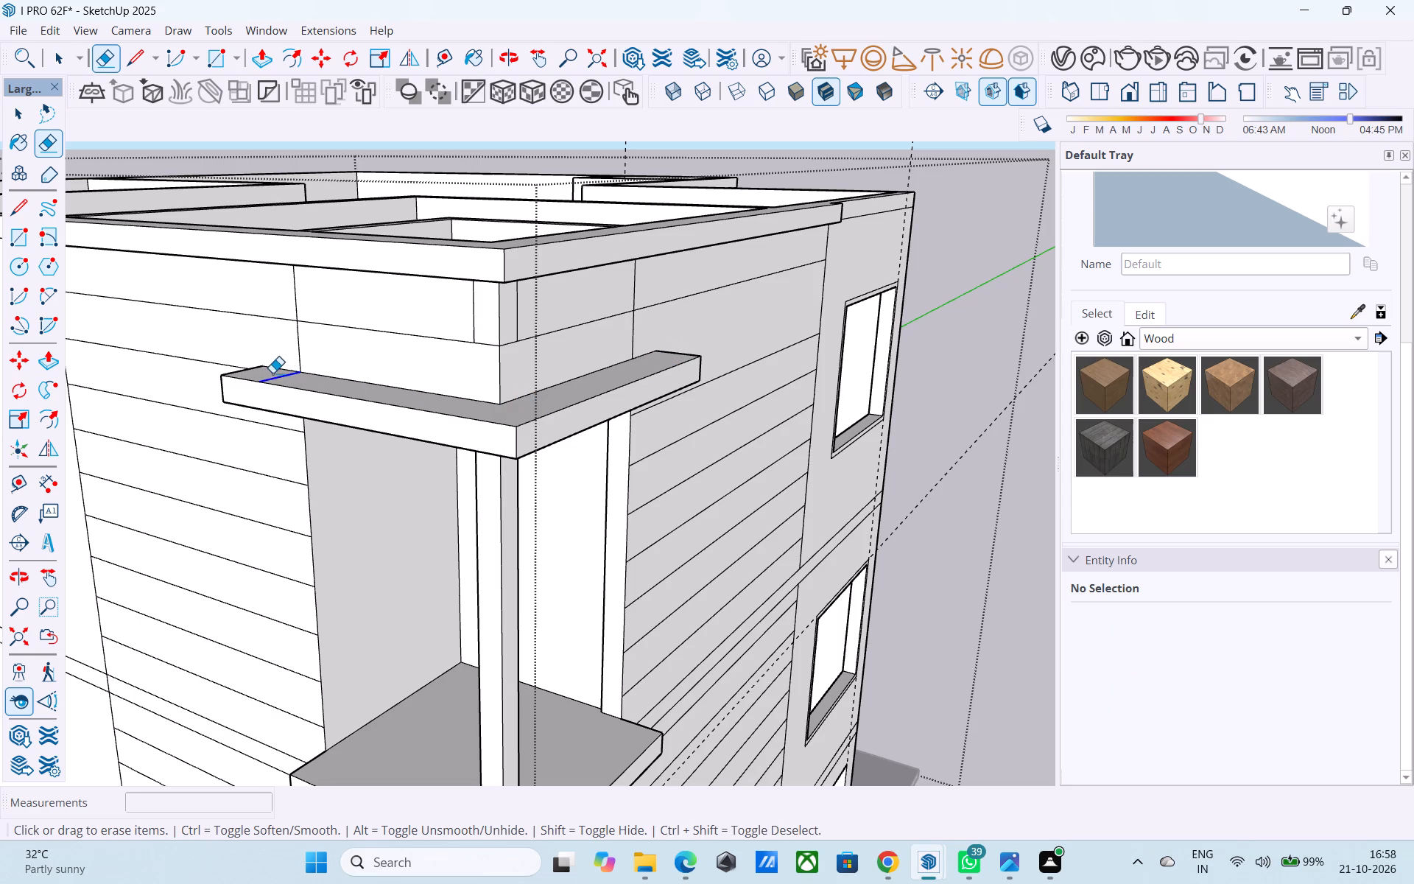
key("space")
key("ctrl+s")
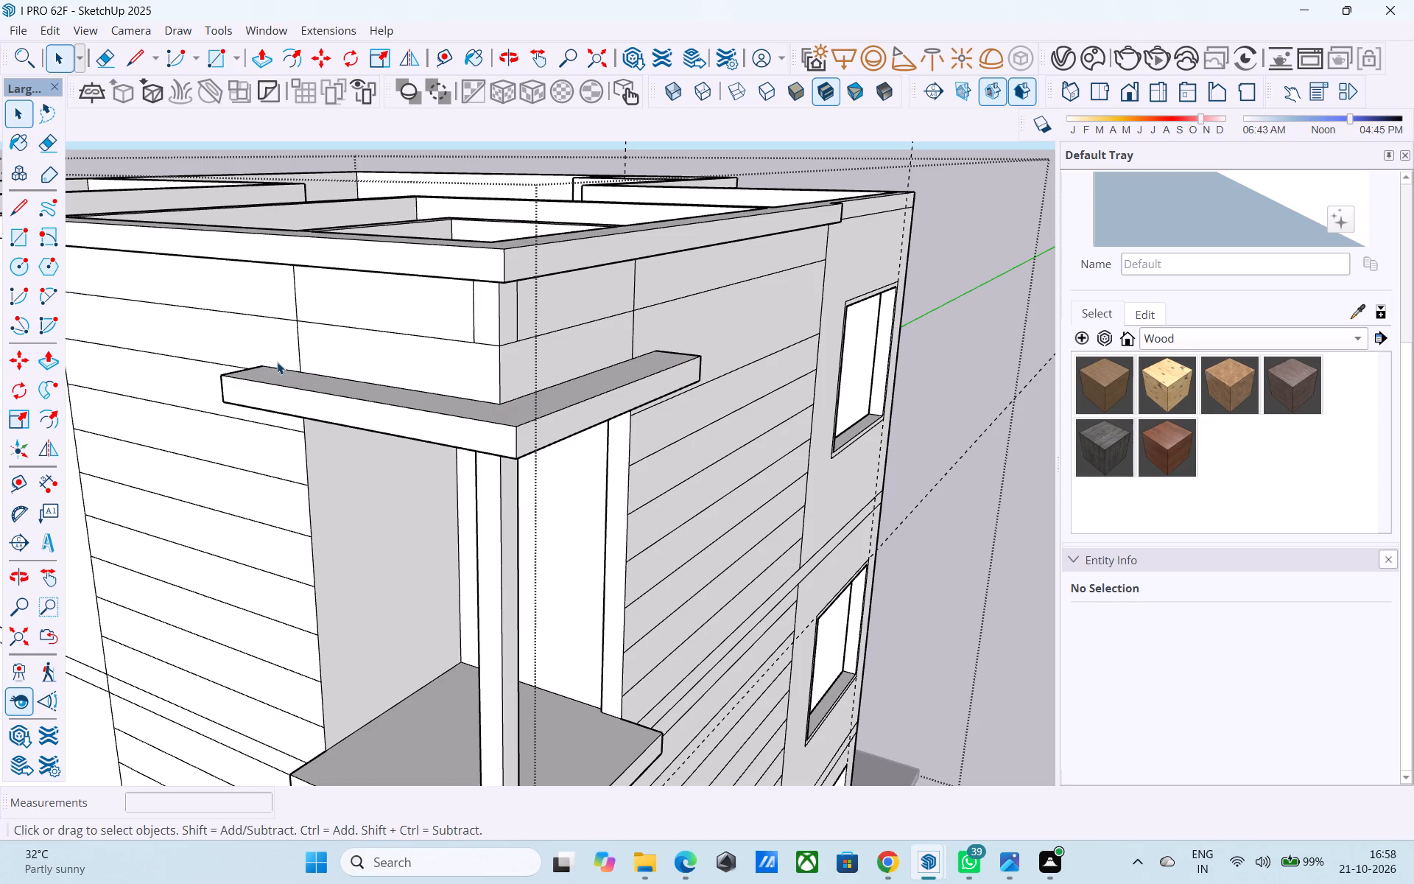
key("space")
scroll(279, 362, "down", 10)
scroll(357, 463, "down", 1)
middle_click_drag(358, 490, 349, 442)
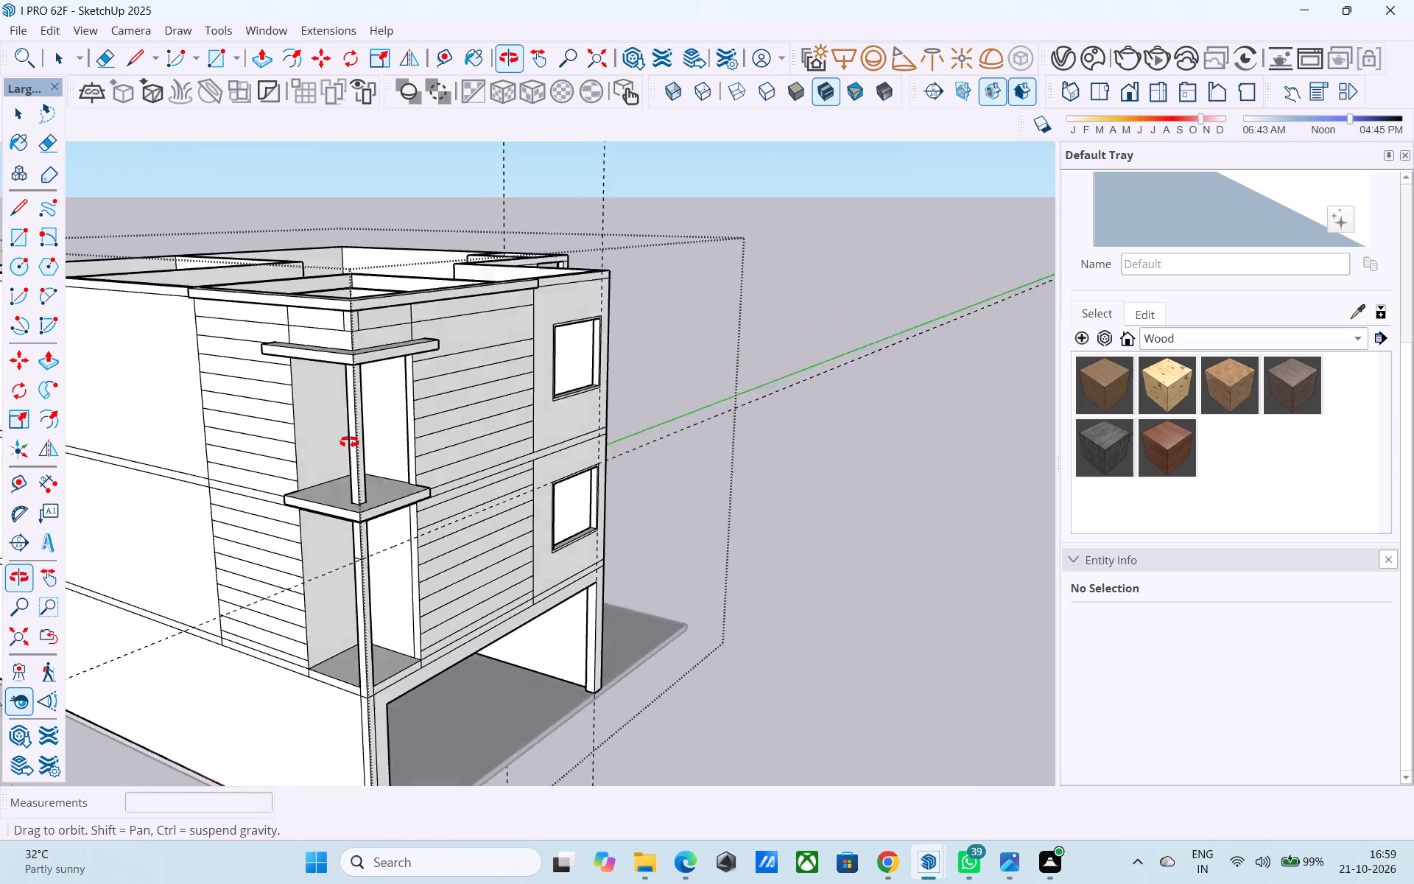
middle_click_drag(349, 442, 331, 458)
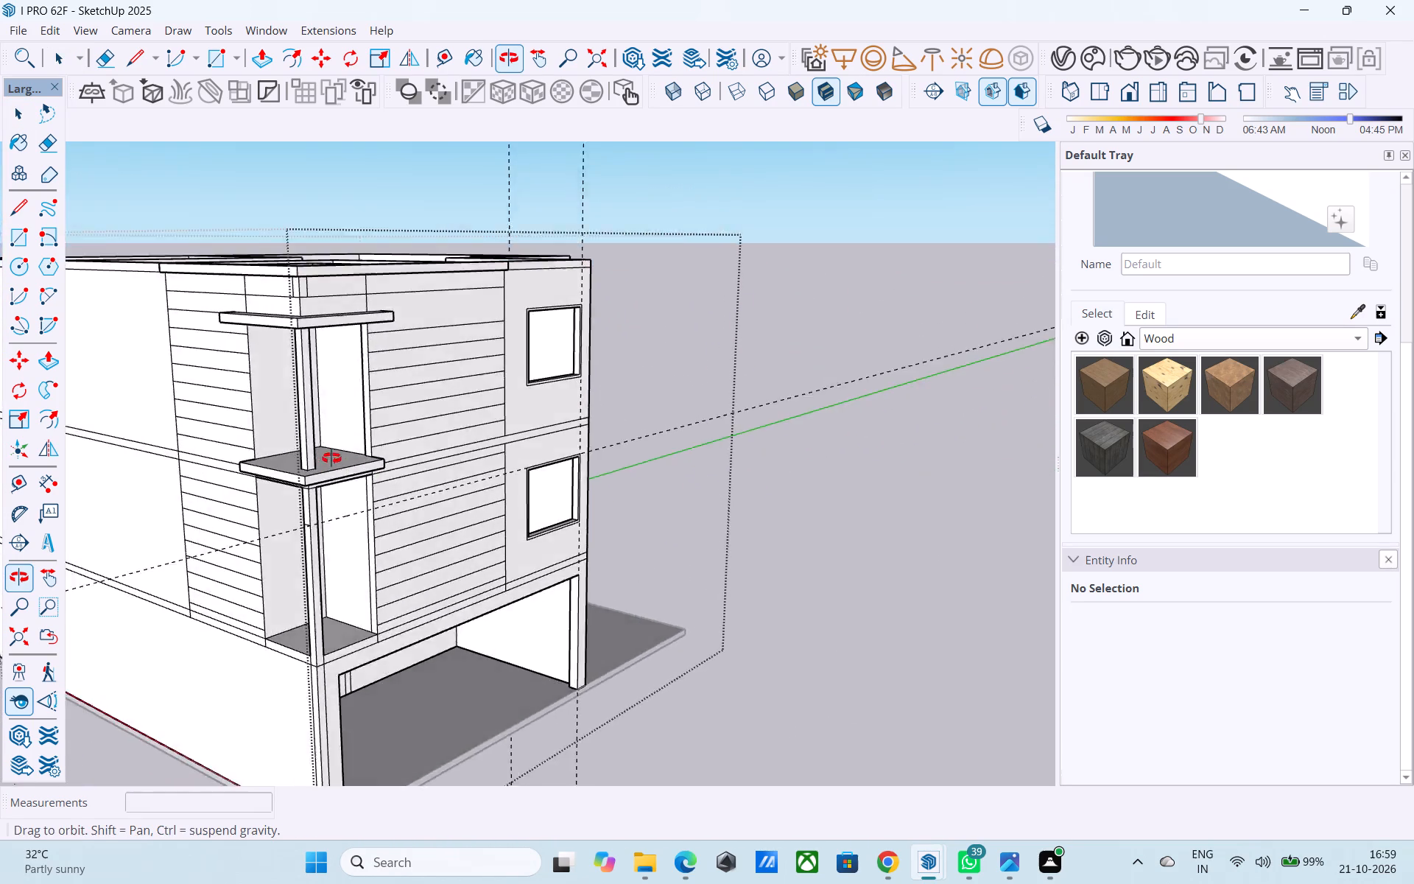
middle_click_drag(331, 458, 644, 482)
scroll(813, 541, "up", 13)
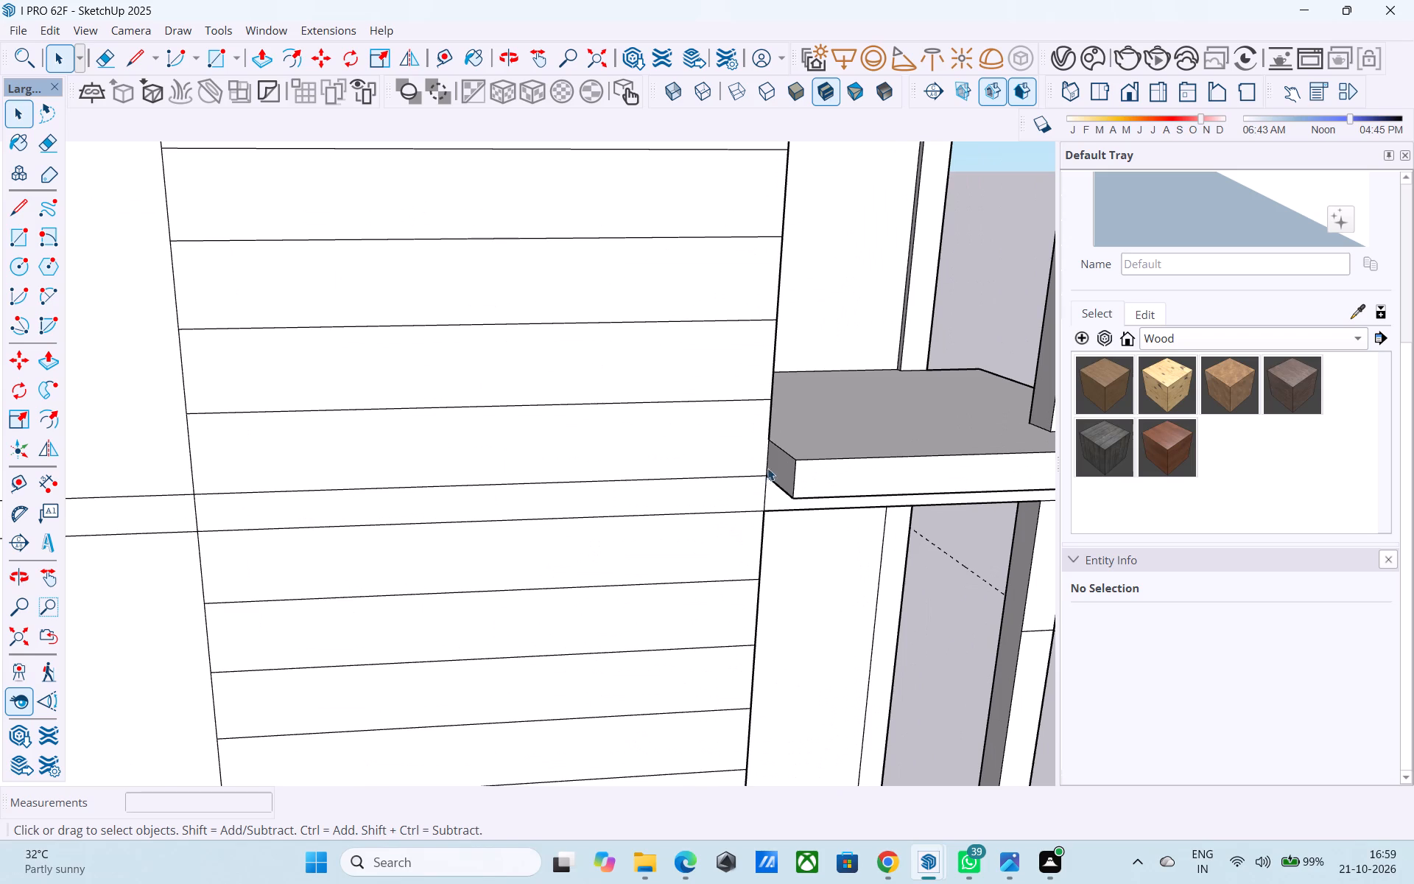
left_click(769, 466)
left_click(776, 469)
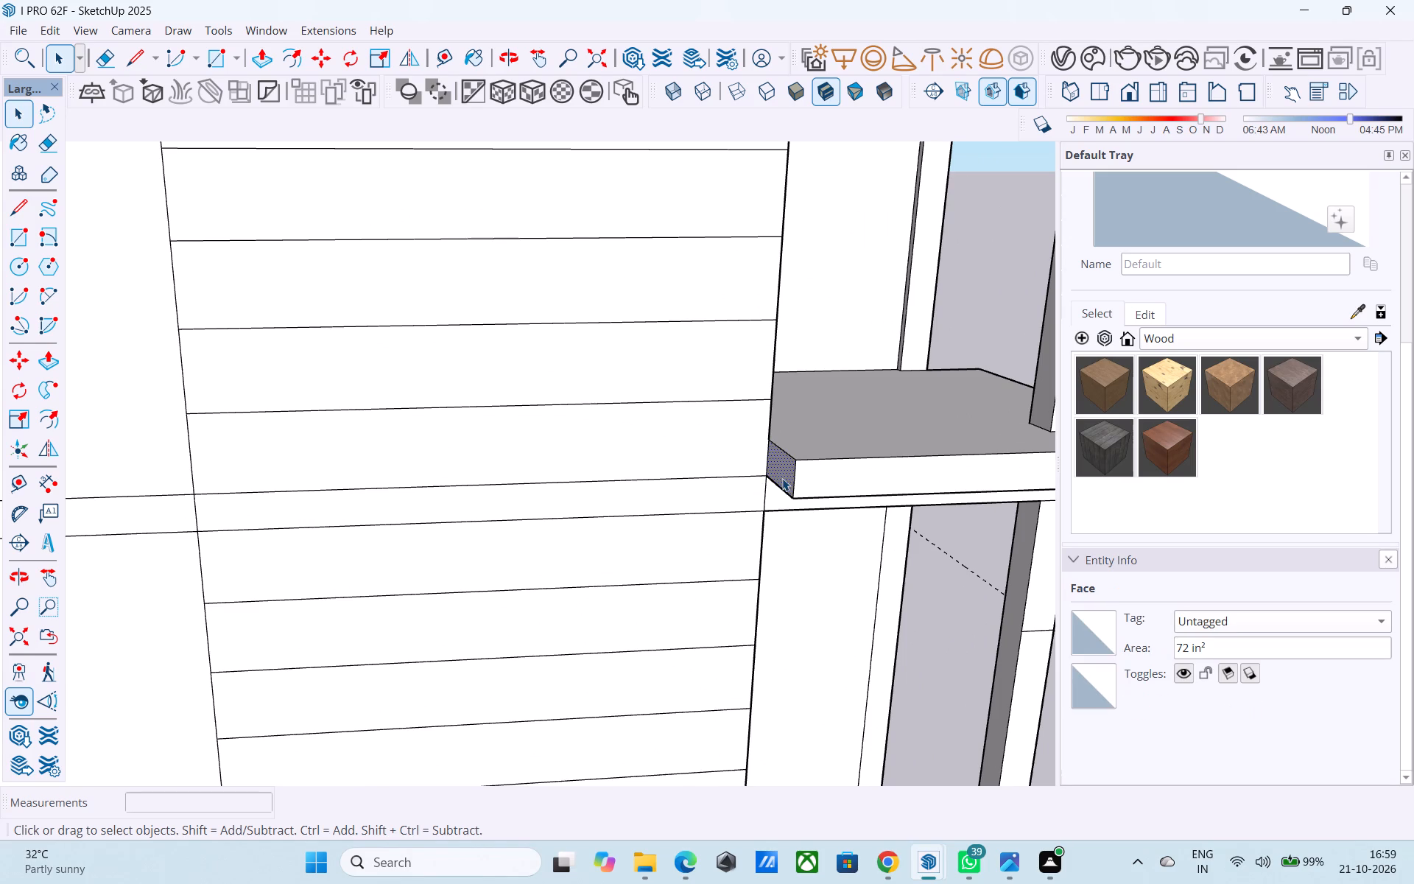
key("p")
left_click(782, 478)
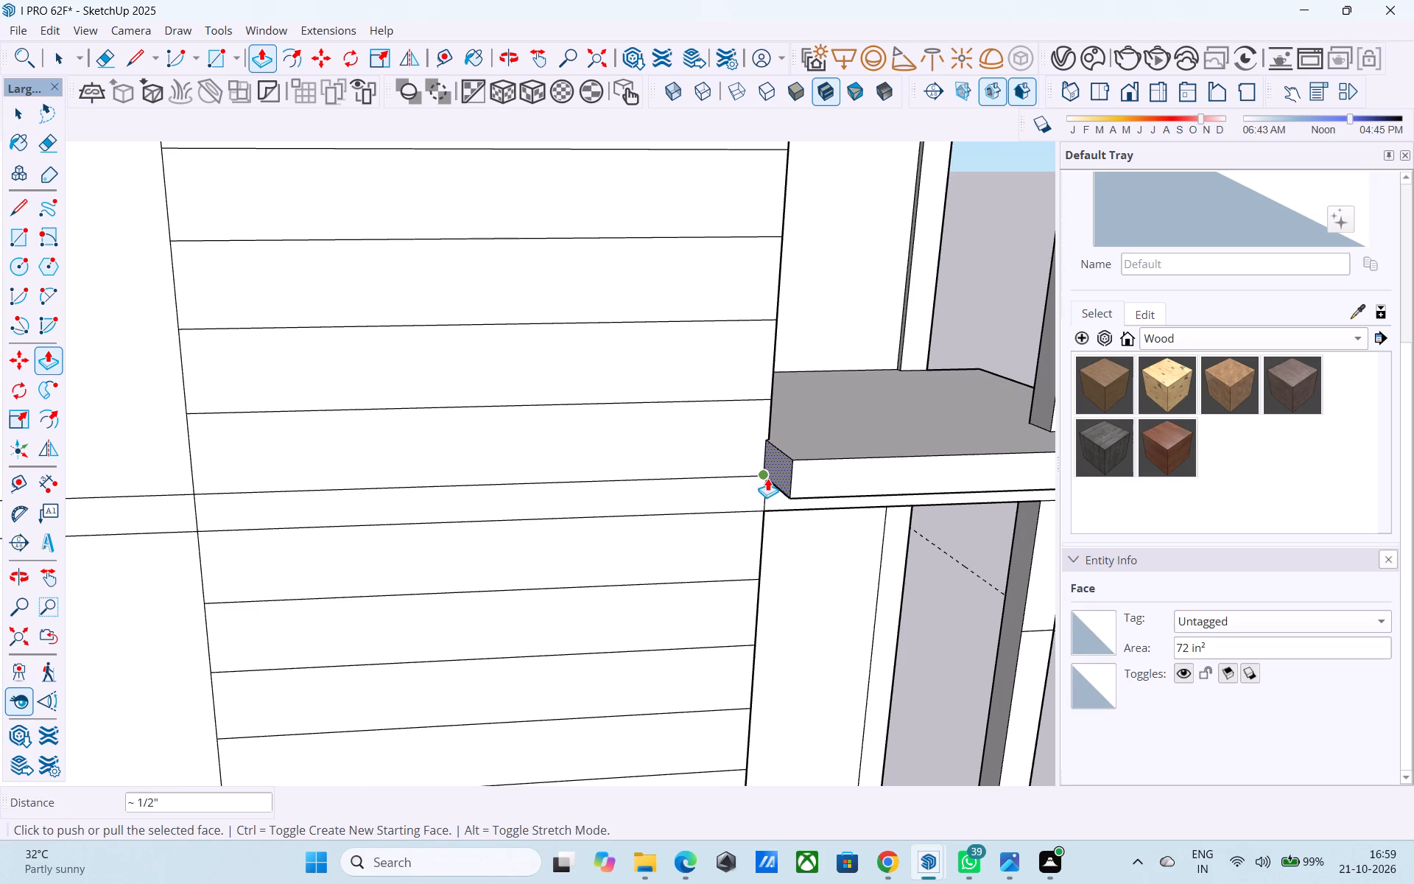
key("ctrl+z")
Push/Pull the end face of the upper balcony slab outward 1' along the blank-wall side.
key("space")
left_click(771, 469)
key("p")
left_click(772, 468)
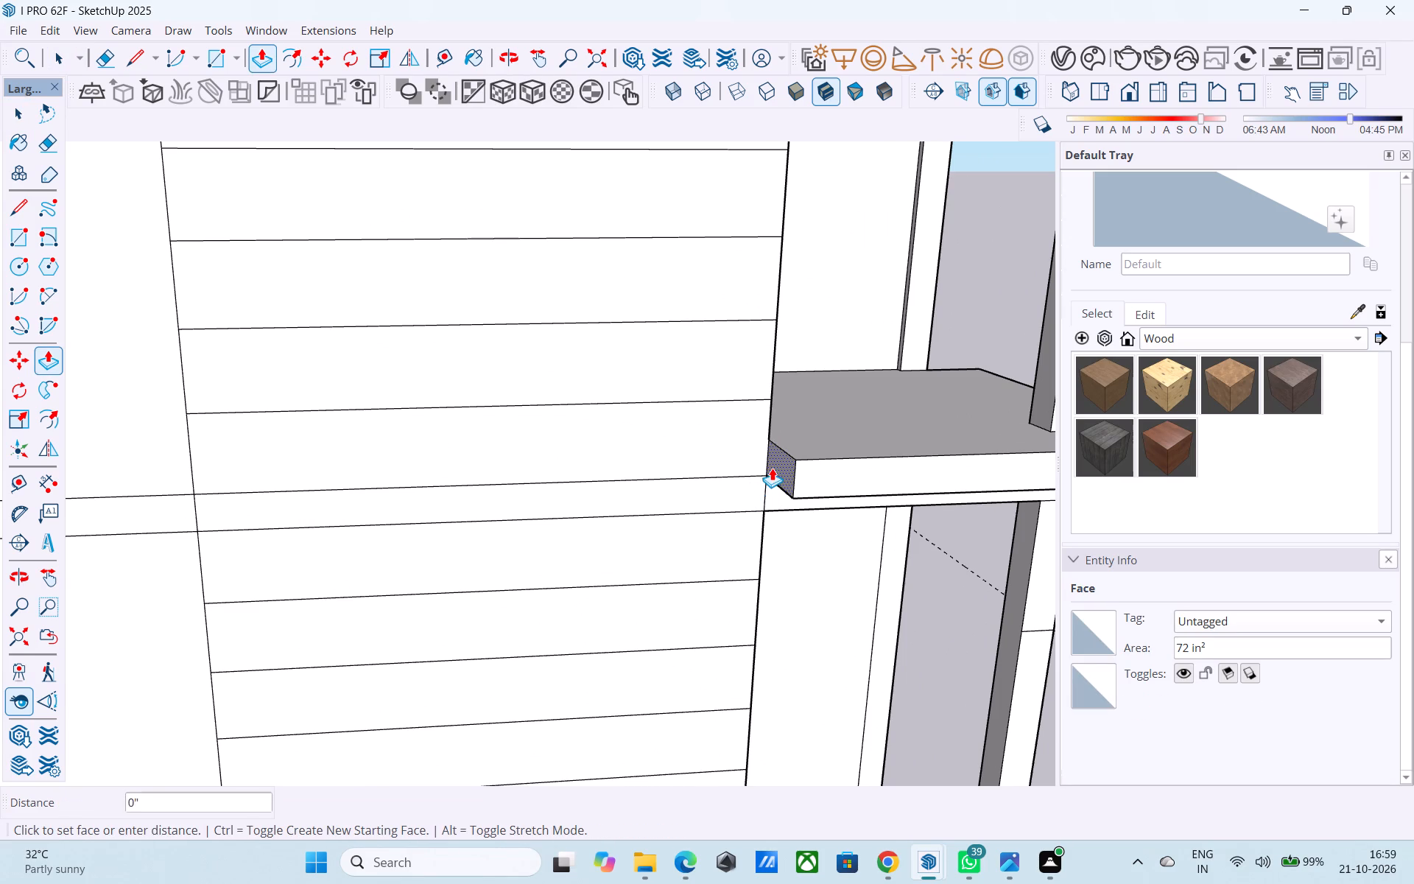
key("1")
key("apostrophe")
key("Return")
key("space")
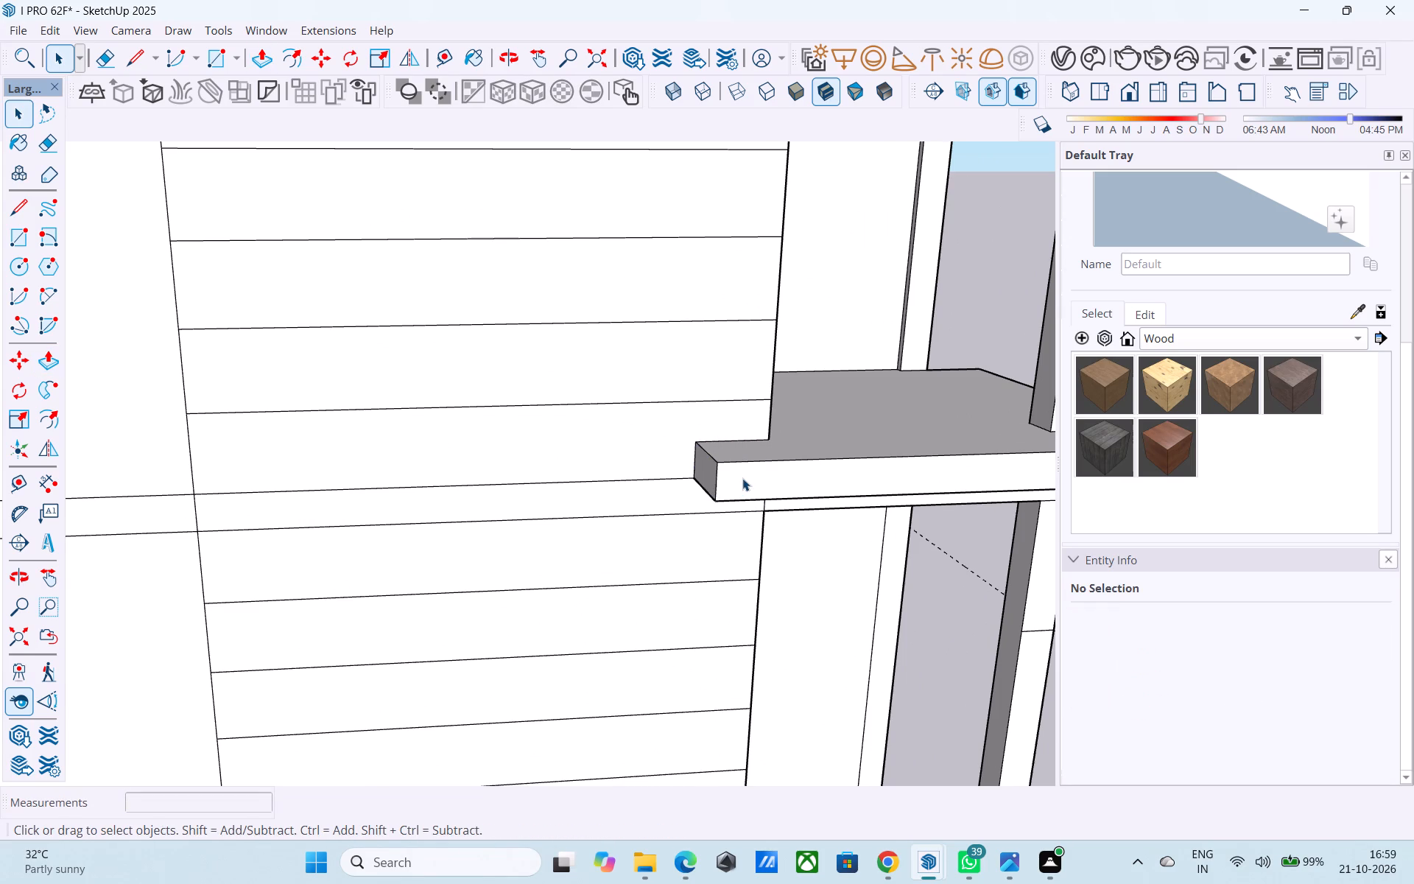
Push/Pull the upper balcony slab's other end face outward 1' along the window-side wall.
scroll(736, 477, "down", 9)
middle_click_drag(680, 494, 488, 532)
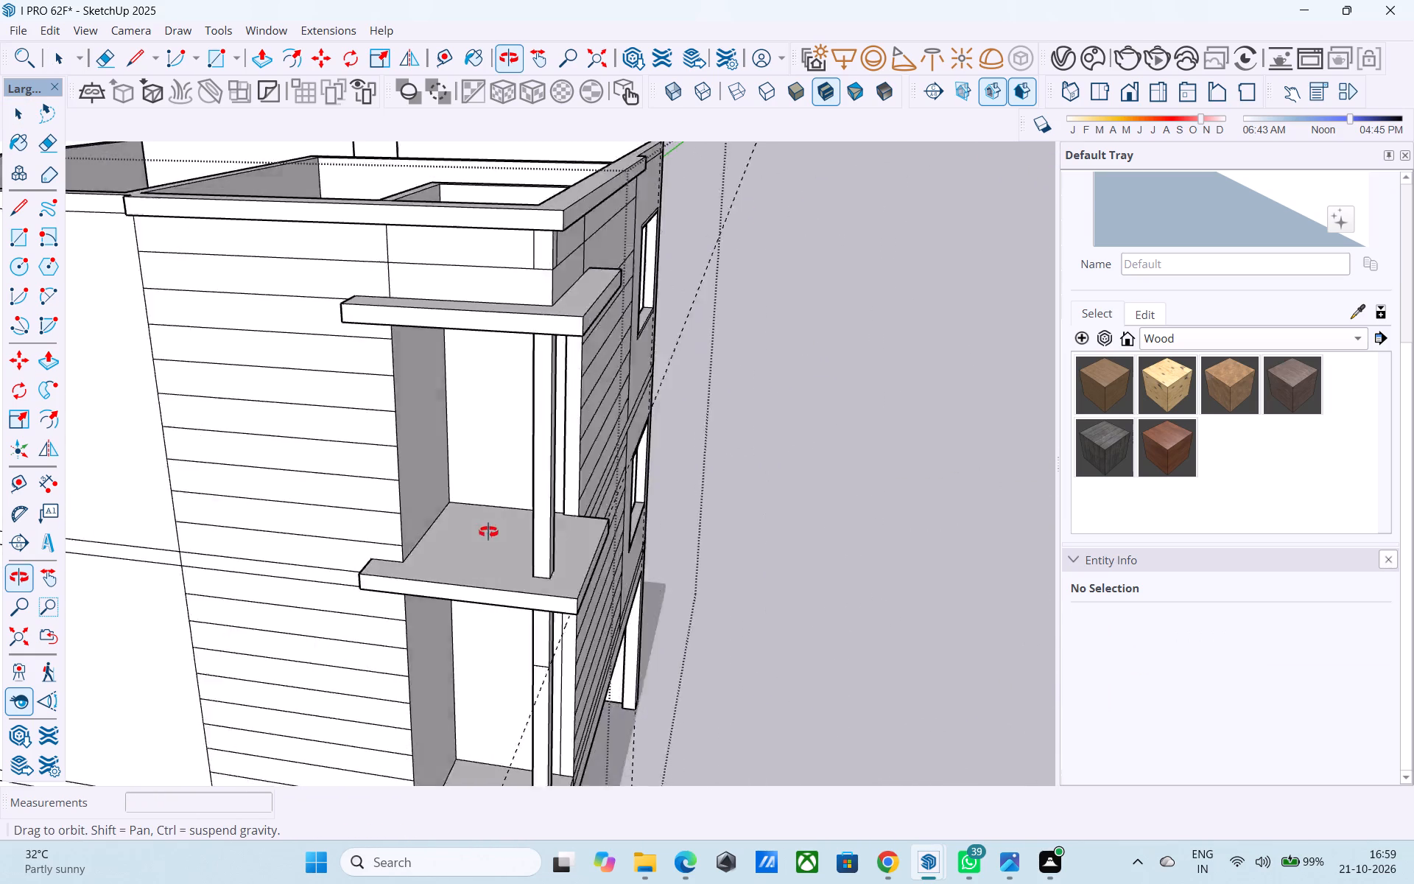
middle_click_drag(488, 532, 351, 523)
scroll(651, 448, "down", 6)
middle_click_drag(723, 450, 247, 410)
scroll(222, 391, "up", 5)
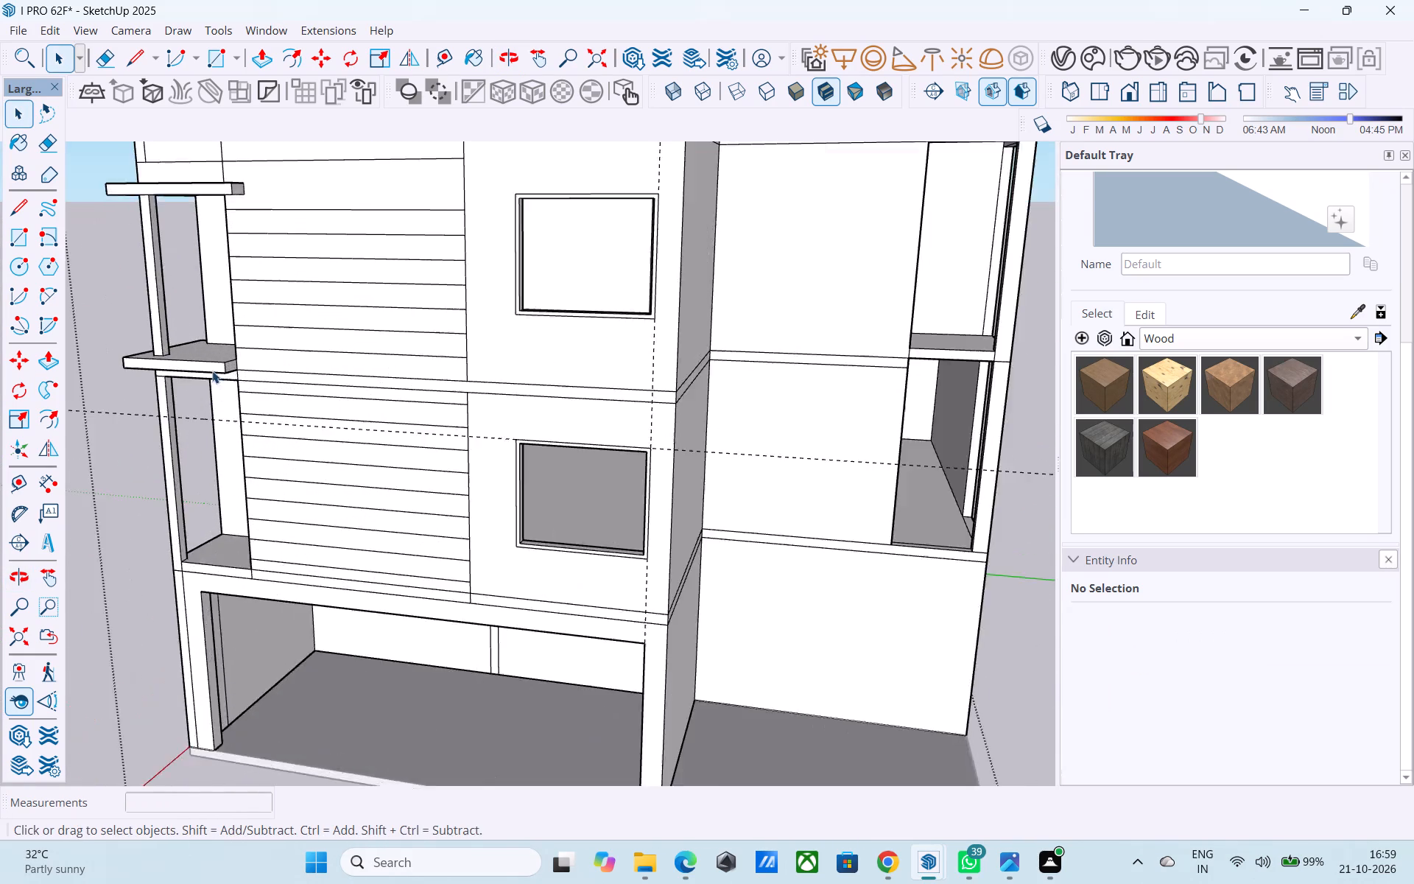
scroll(212, 371, "up", 9)
left_click(238, 370)
key("p")
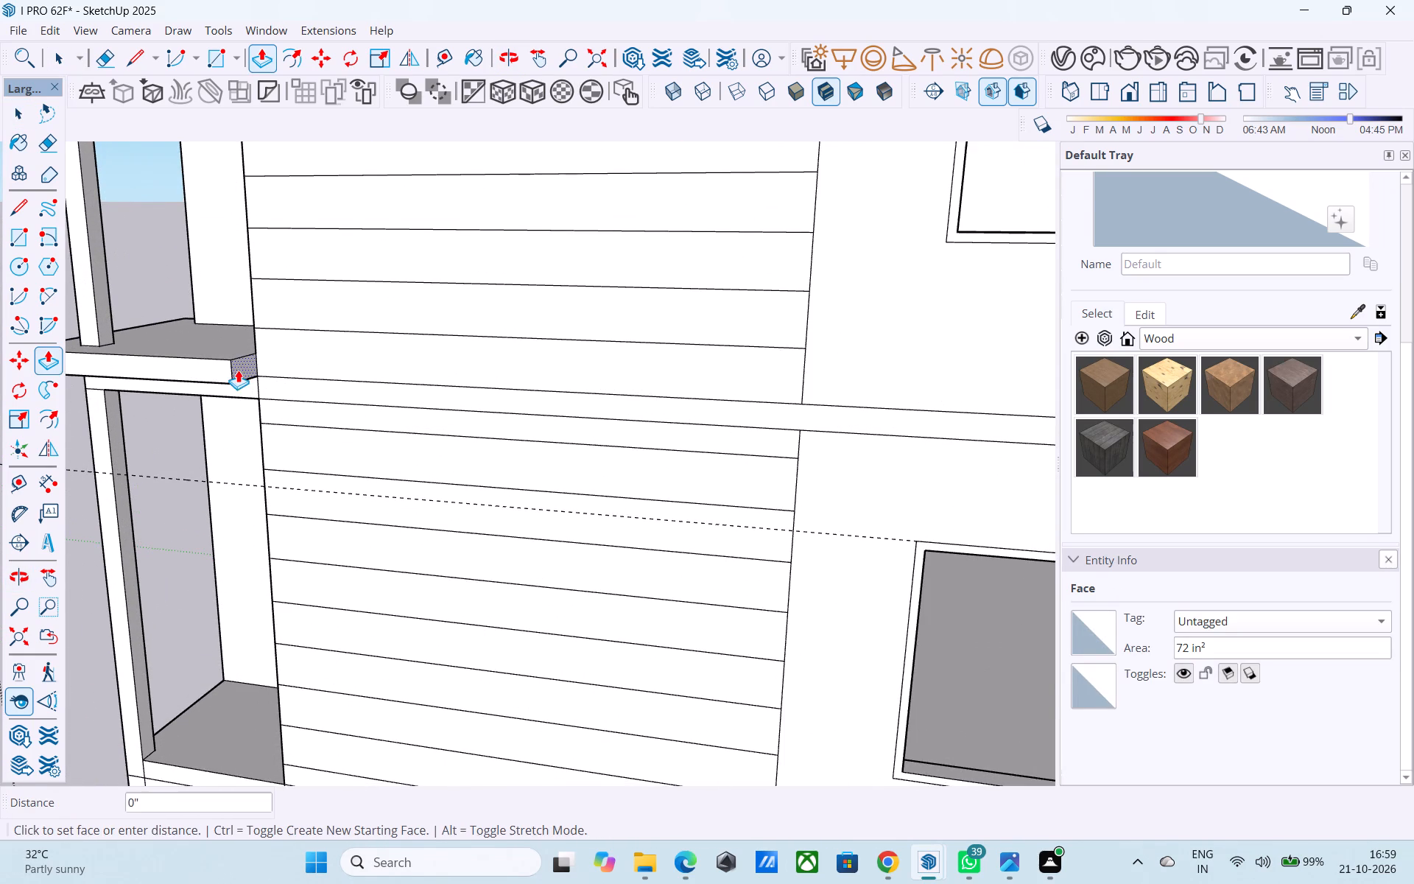
left_click(238, 370)
type("1'")
key("Return")
key("space")
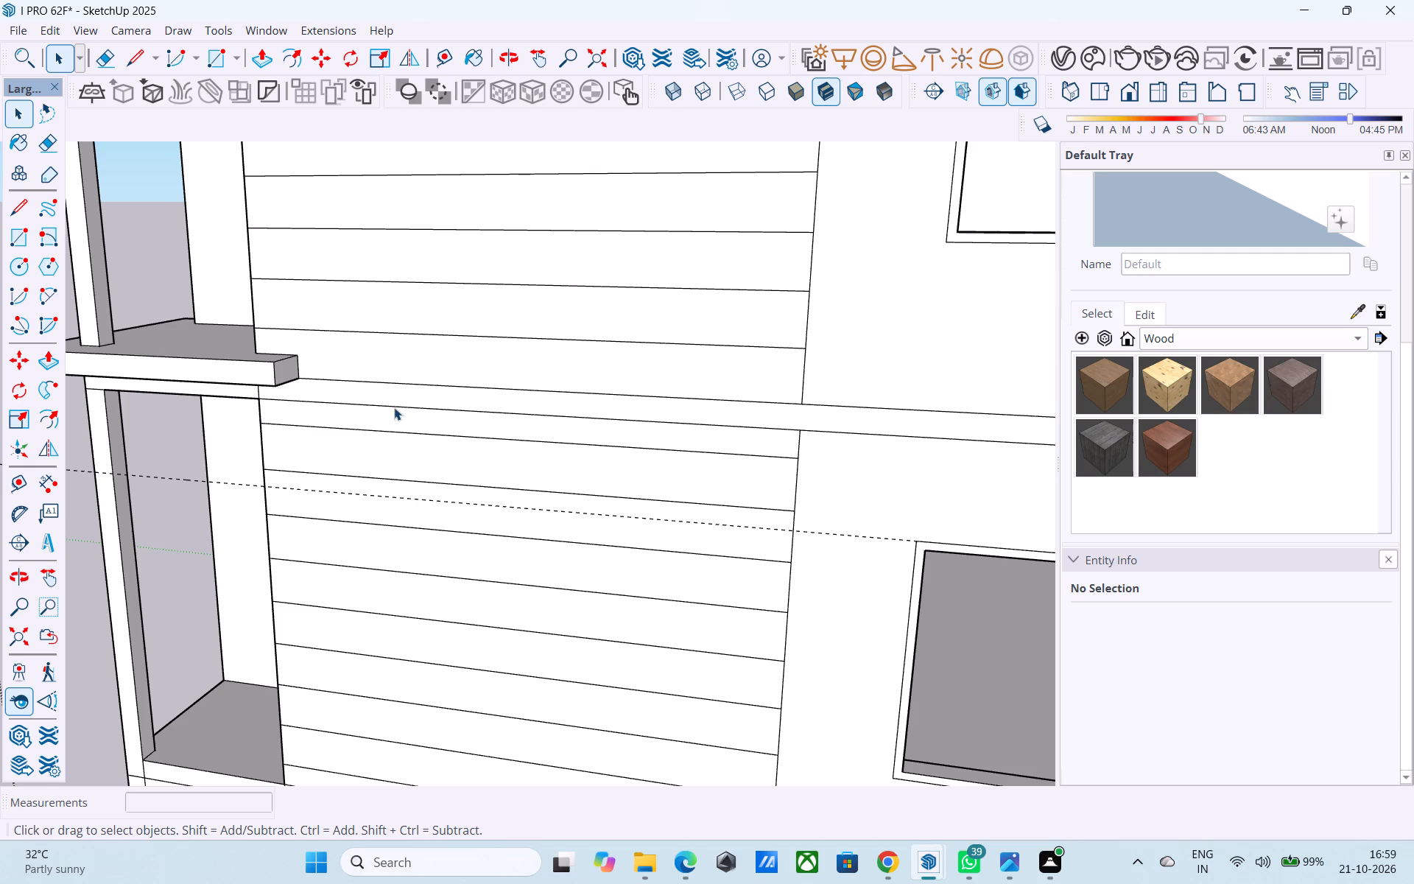
Inspect the long blank side wall, the corner balconies and the top-floor walls from several angles.
scroll(394, 407, "down", 6)
middle_click_drag(395, 409, 731, 398)
scroll(429, 429, "down", 6)
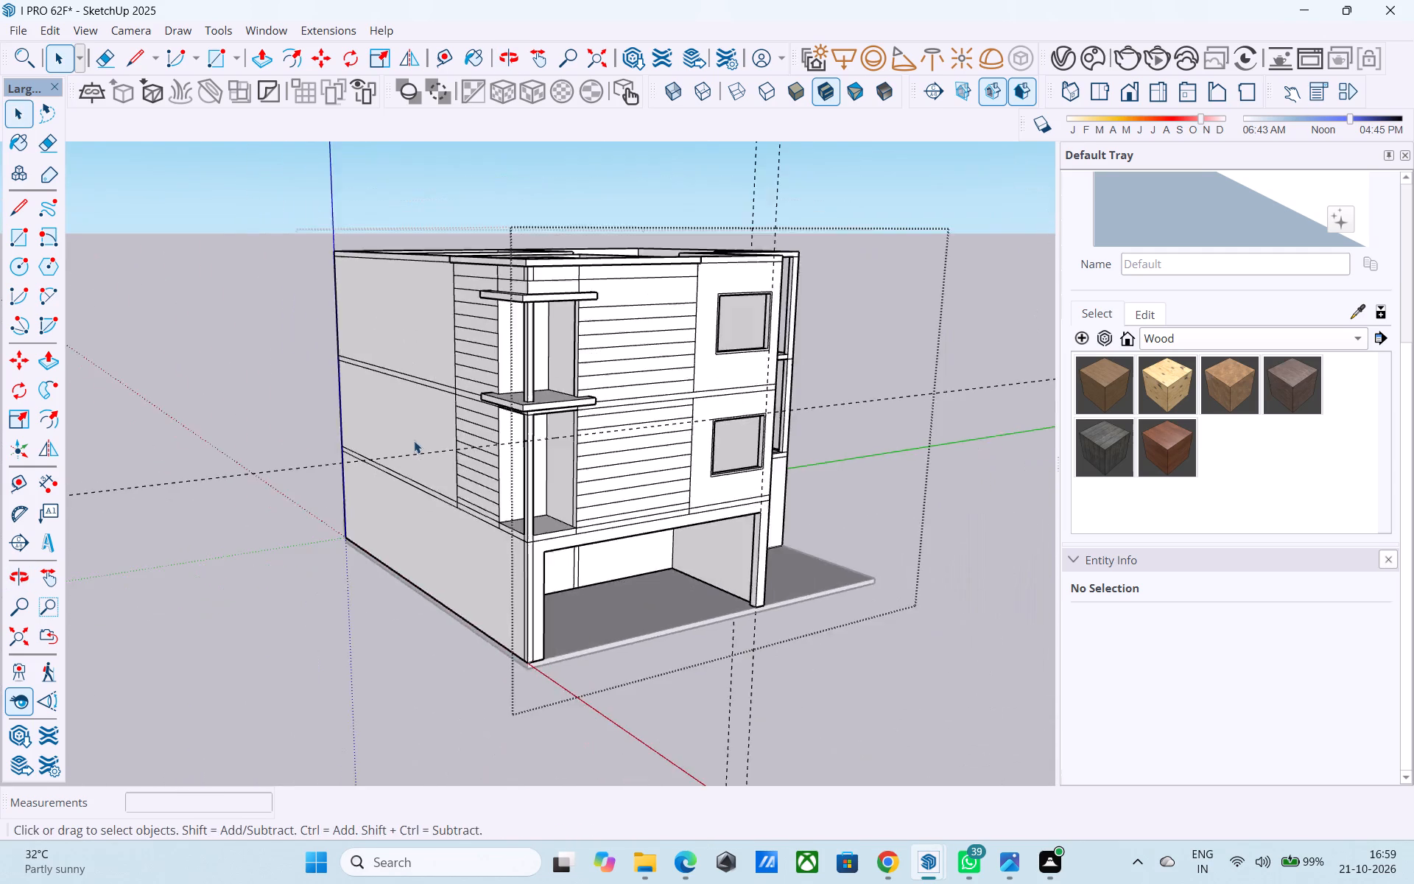
middle_click_drag(420, 446, 801, 375)
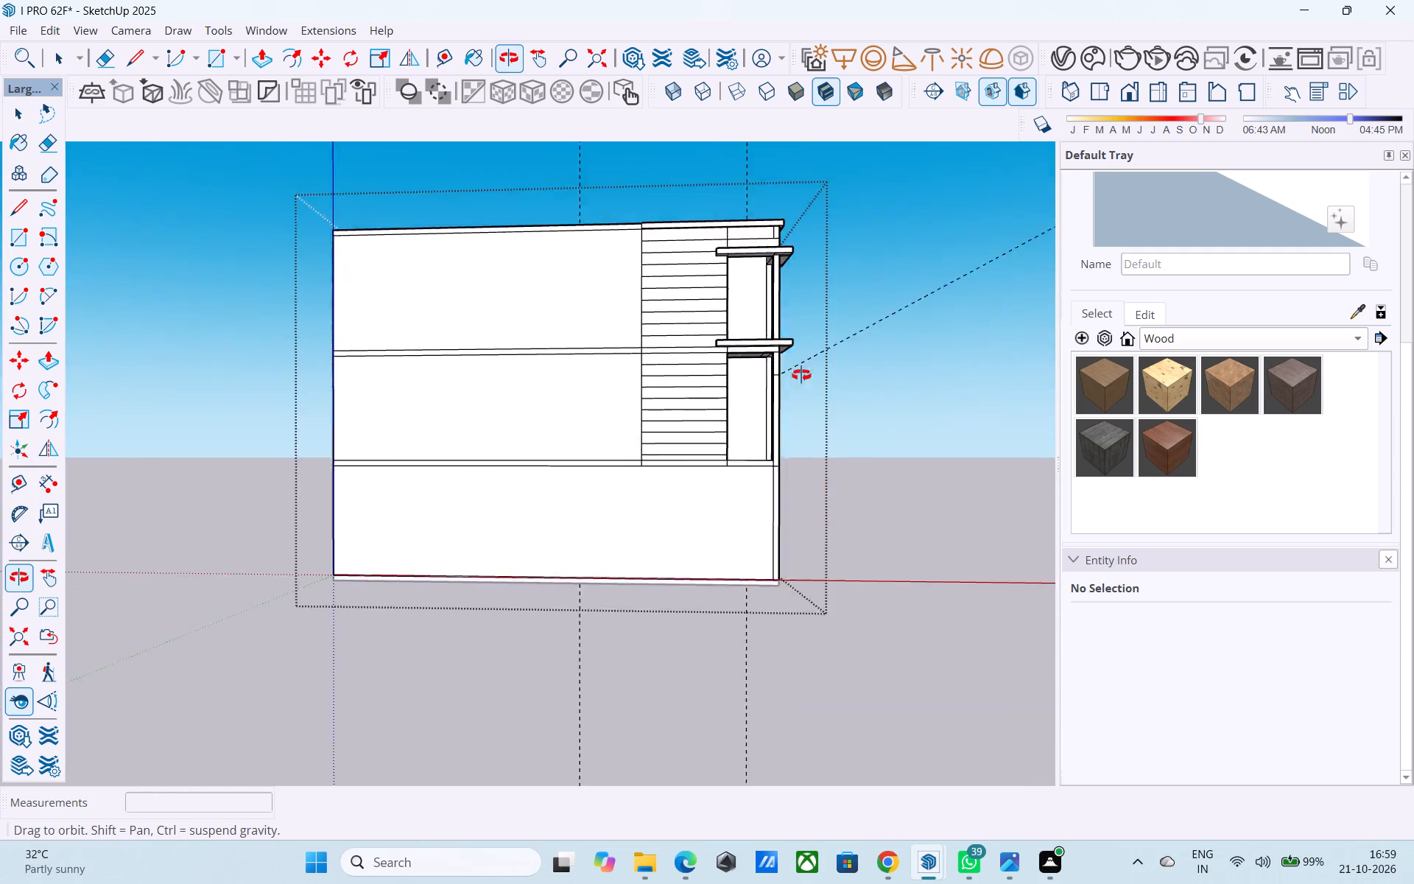
middle_click_drag(801, 375, 825, 446)
middle_click_drag(653, 417, 598, 463)
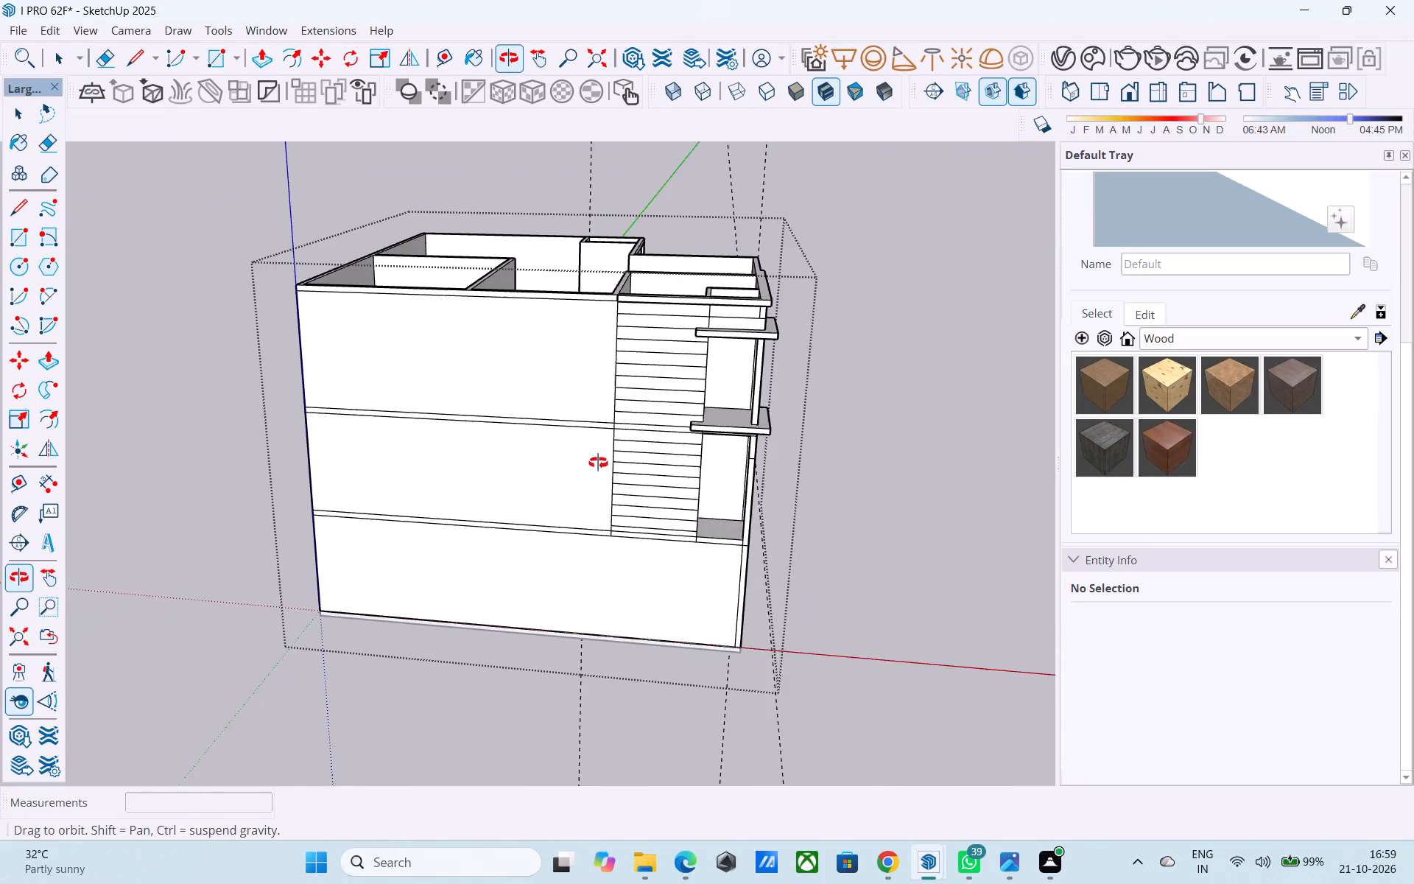
middle_click_drag(598, 463, 565, 465)
scroll(520, 480, "down", 1)
middle_click_drag(527, 476, 557, 472)
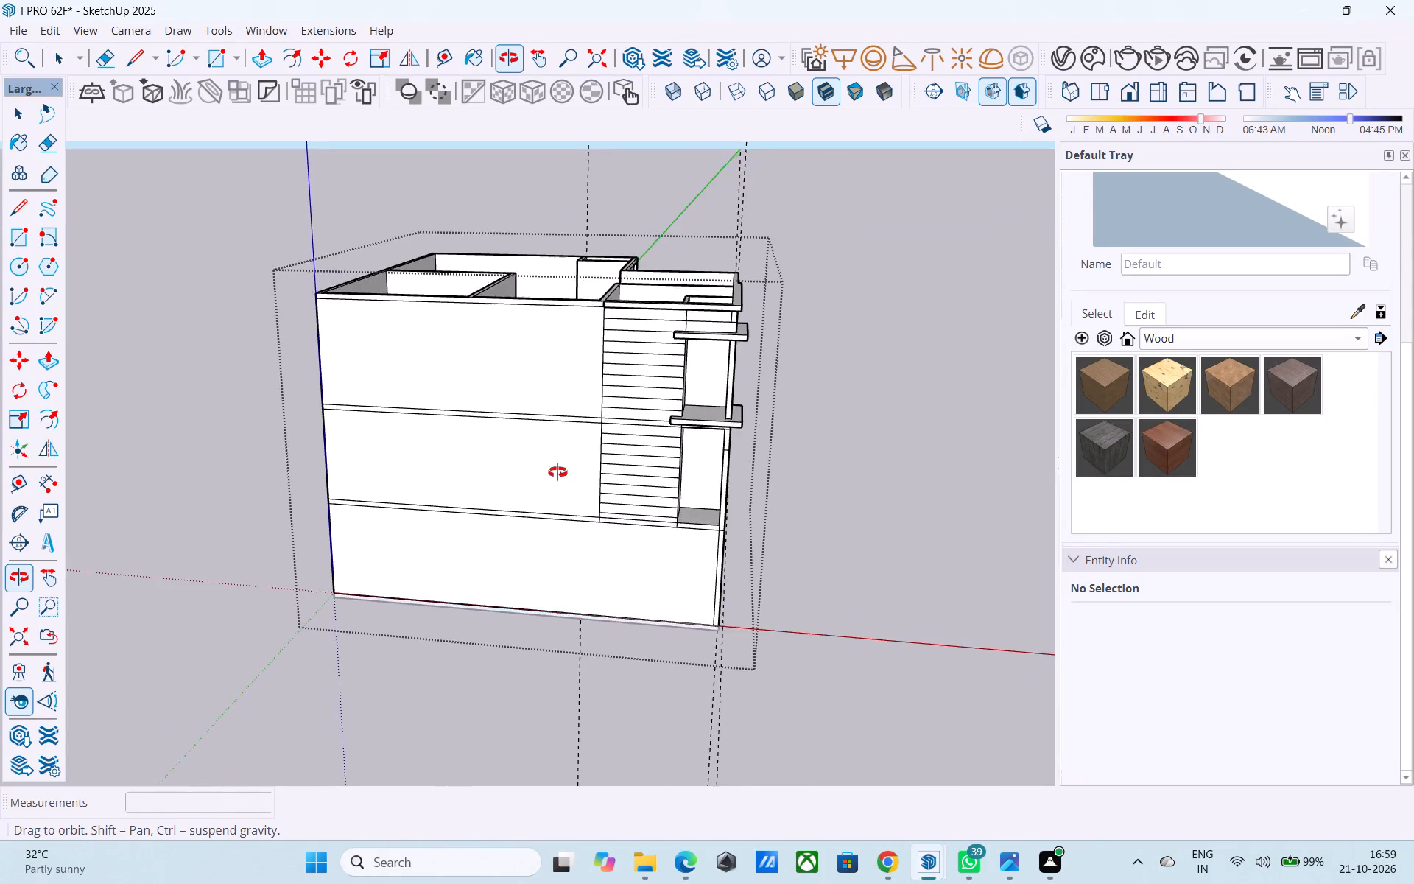
middle_click_drag(557, 472, 538, 584)
scroll(489, 627, "down", 1)
middle_click_drag(542, 438, 566, 404)
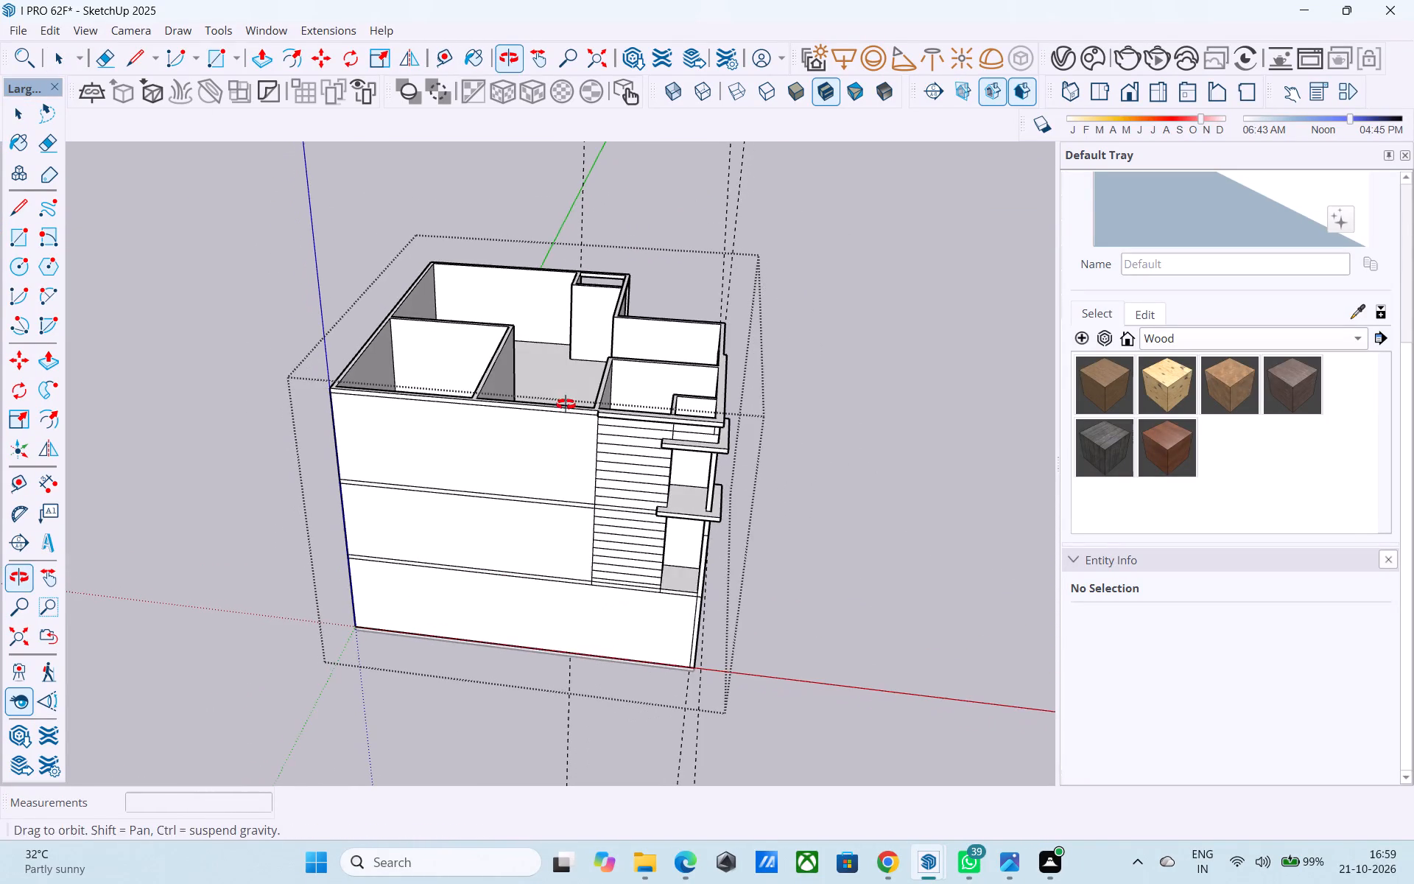
middle_click_drag(566, 404, 566, 404)
scroll(565, 392, "up", 1)
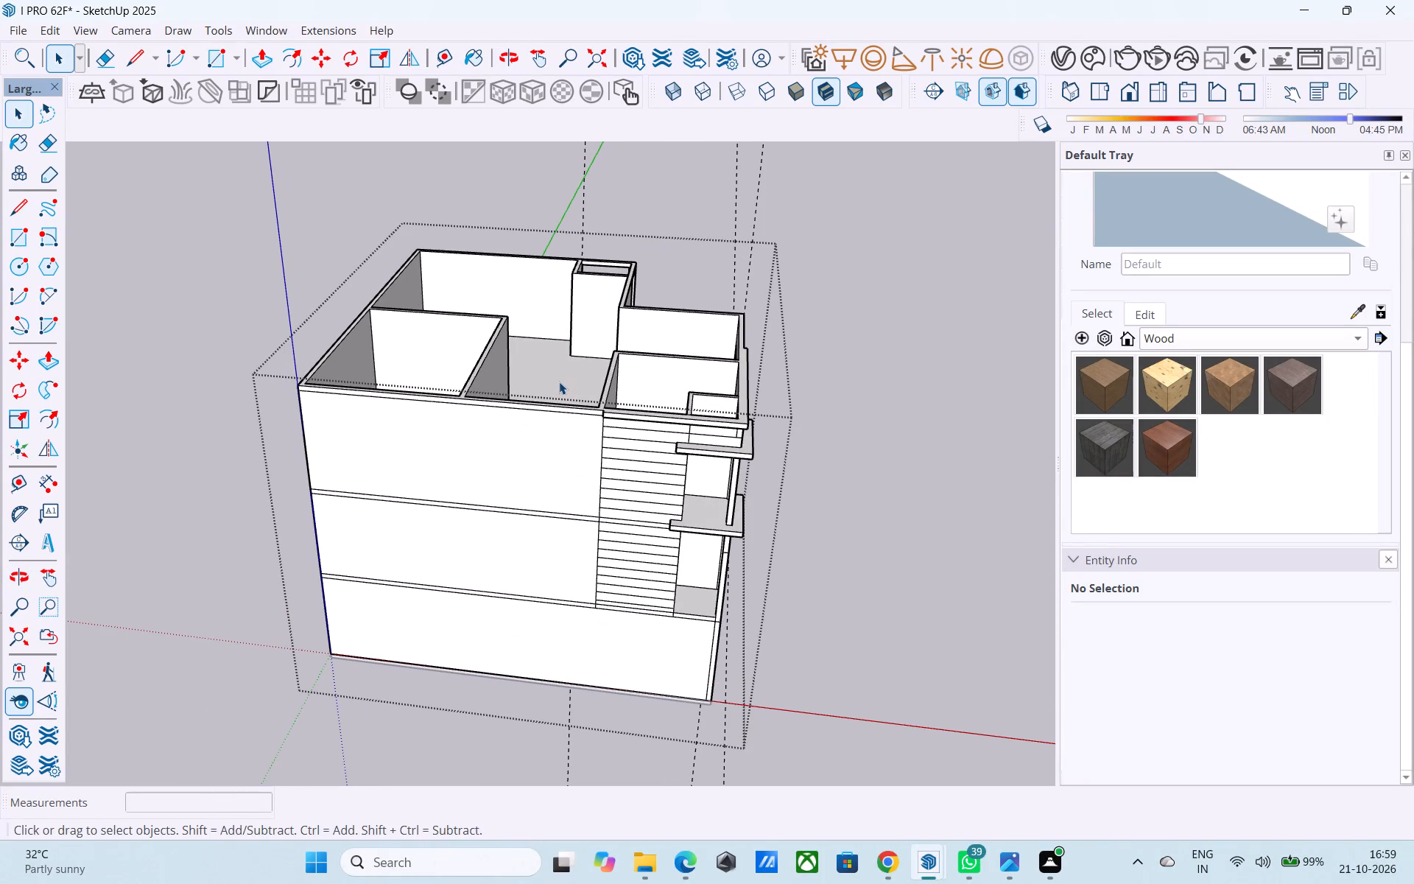
scroll(470, 471, "down", 4)
middle_click_drag(424, 521, 451, 473)
scroll(482, 372, "up", 4)
middle_click_drag(480, 371, 469, 372)
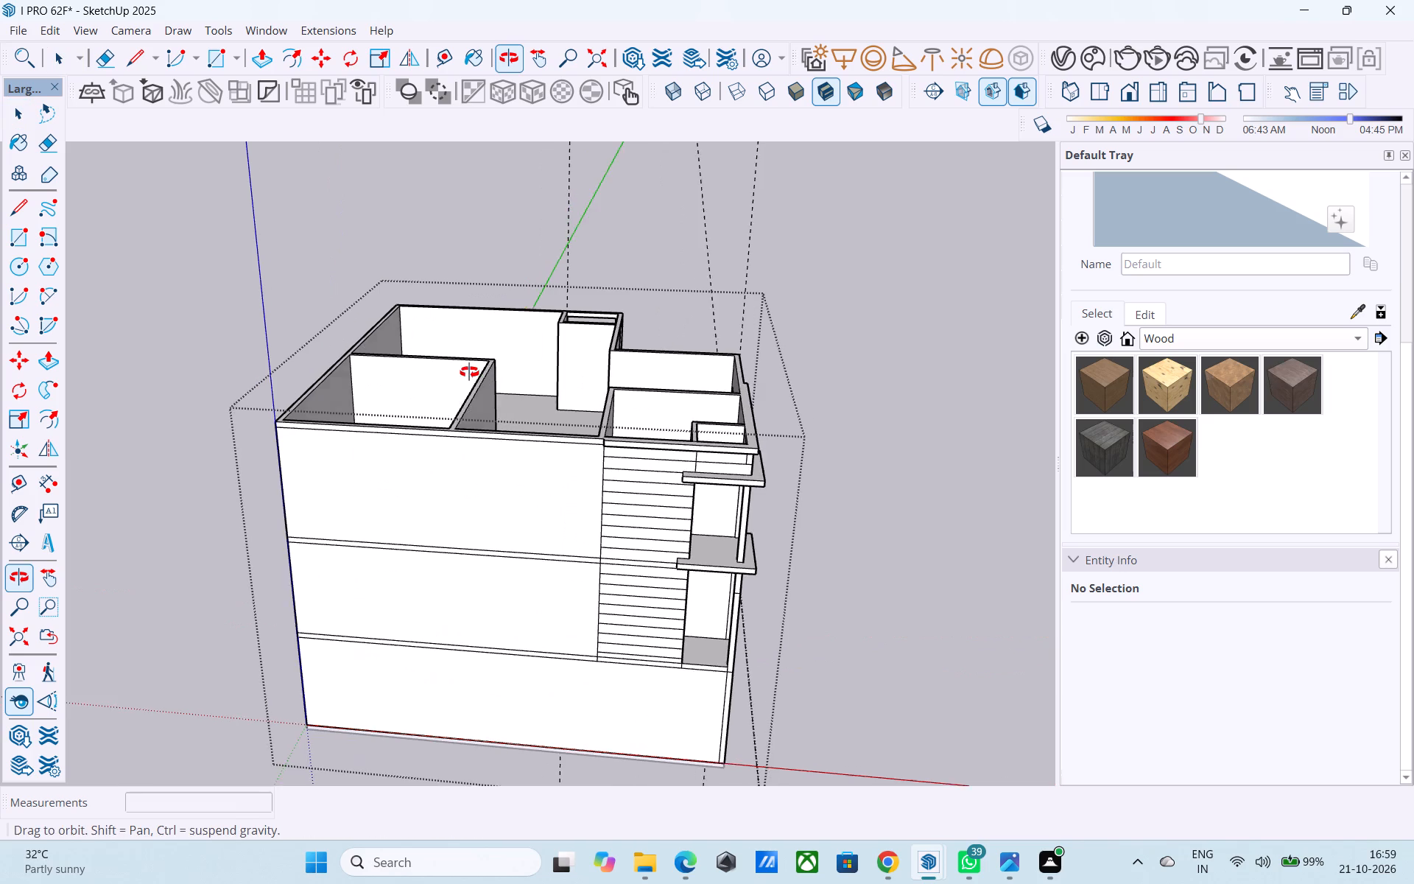
middle_click_drag(469, 372, 465, 349)
scroll(465, 351, "up", 1)
middle_click_drag(432, 418, 366, 439)
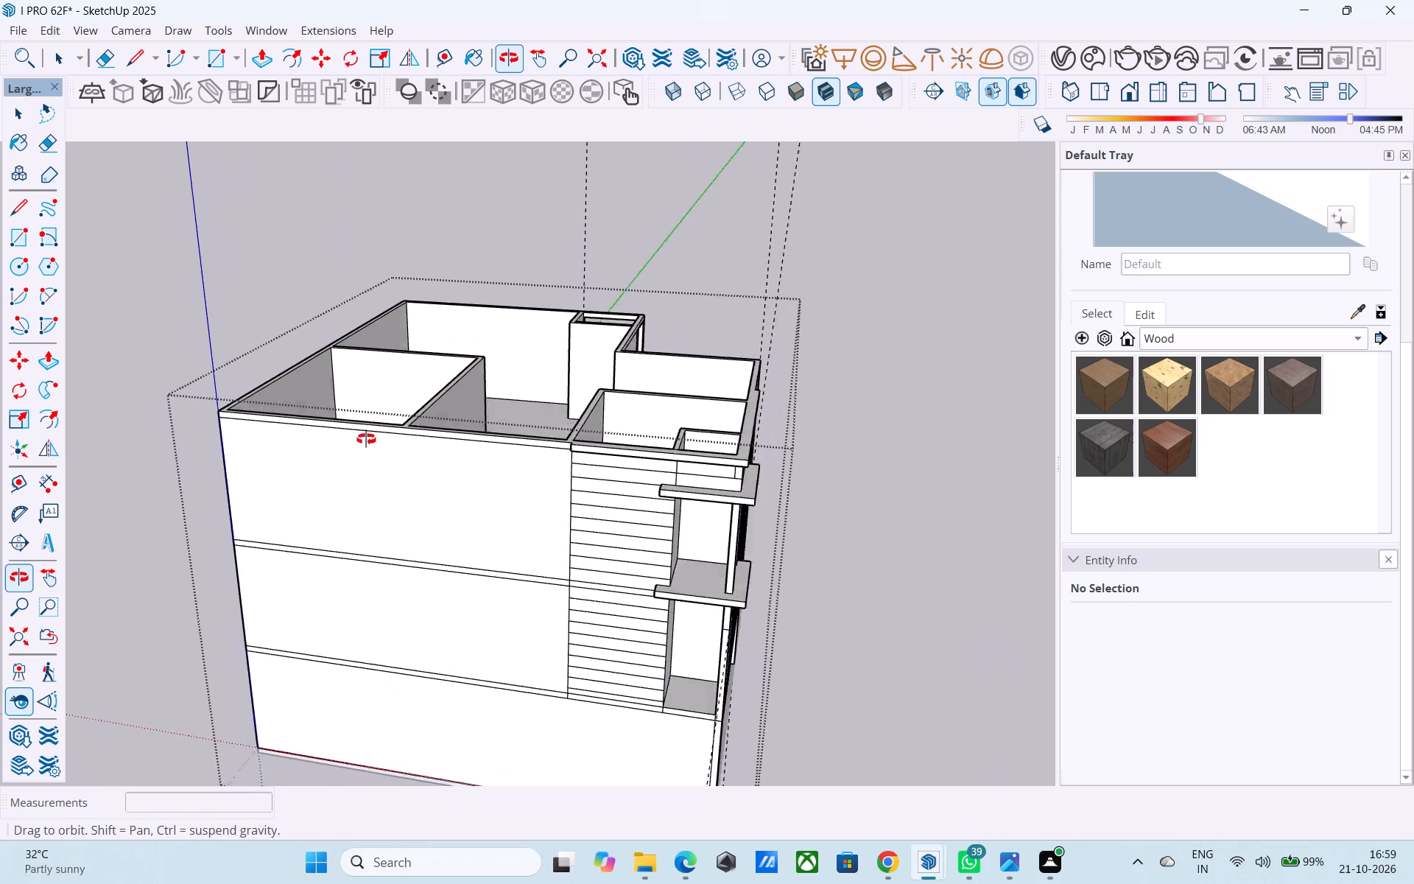
middle_click_drag(366, 439, 356, 454)
scroll(393, 469, "up", 3)
scroll(399, 466, "down", 7)
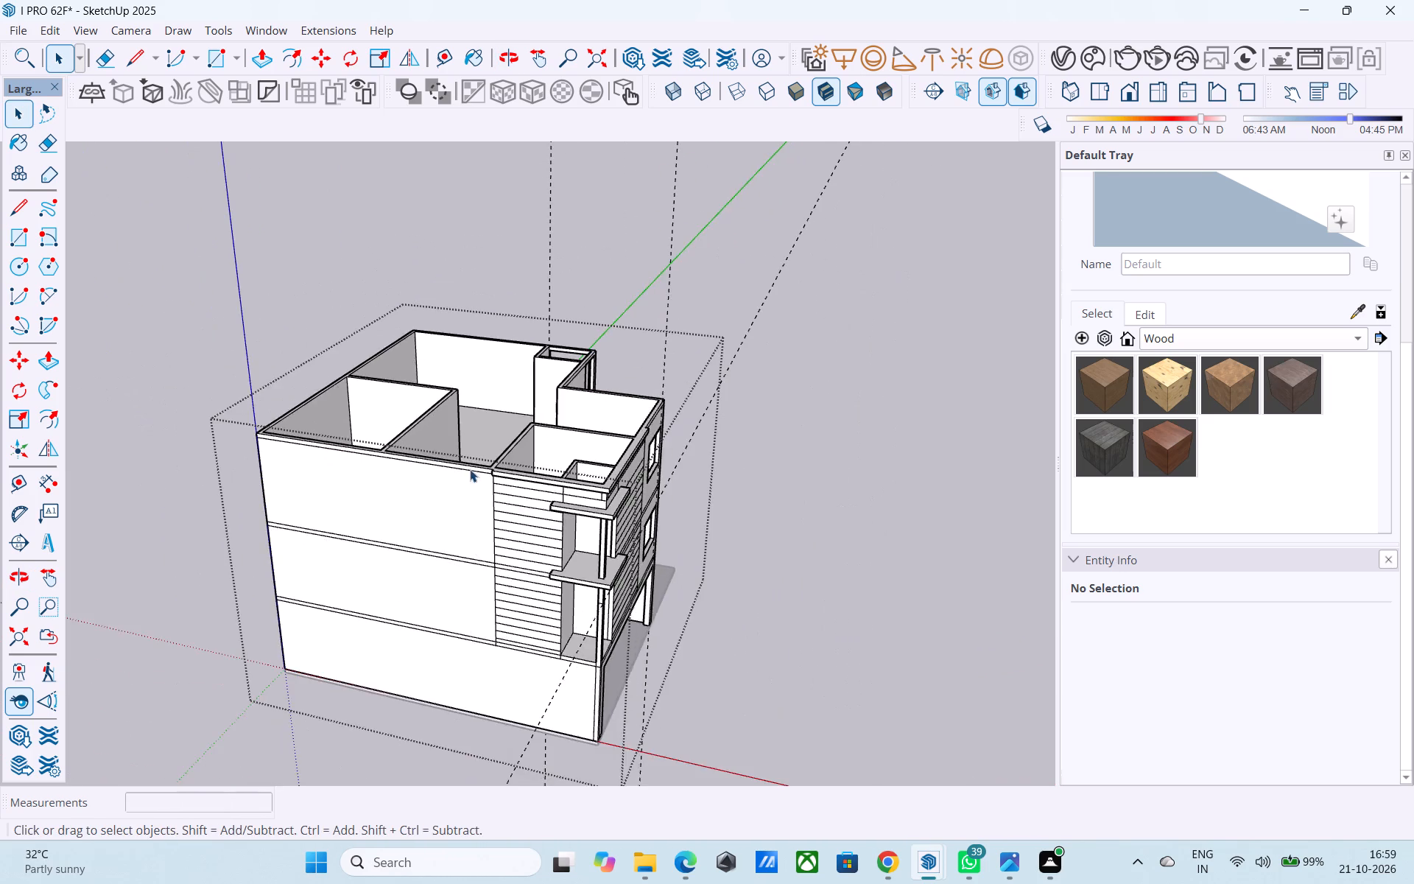
middle_click_drag(470, 469, 524, 415)
Erase the vertical seam lines on the blank-side wall strip between the top-floor balcony's projecting band and the roof edge.
scroll(625, 485, "up", 6)
scroll(496, 397, "up", 6)
middle_click_drag(515, 383, 523, 334)
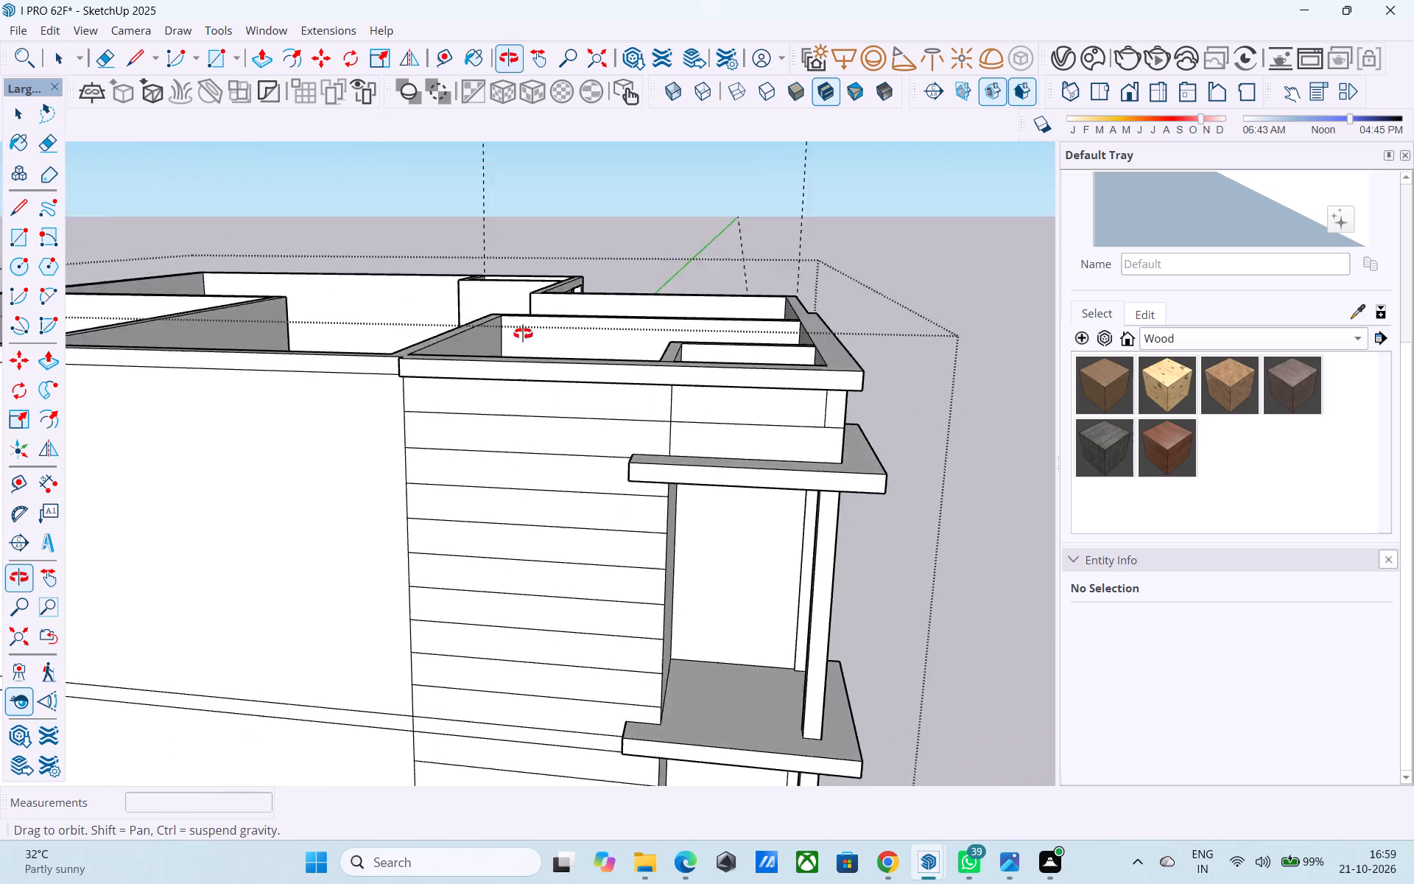
middle_click_drag(523, 334, 520, 287)
scroll(647, 478, "up", 5)
key("e")
left_click_drag(694, 396, 678, 392)
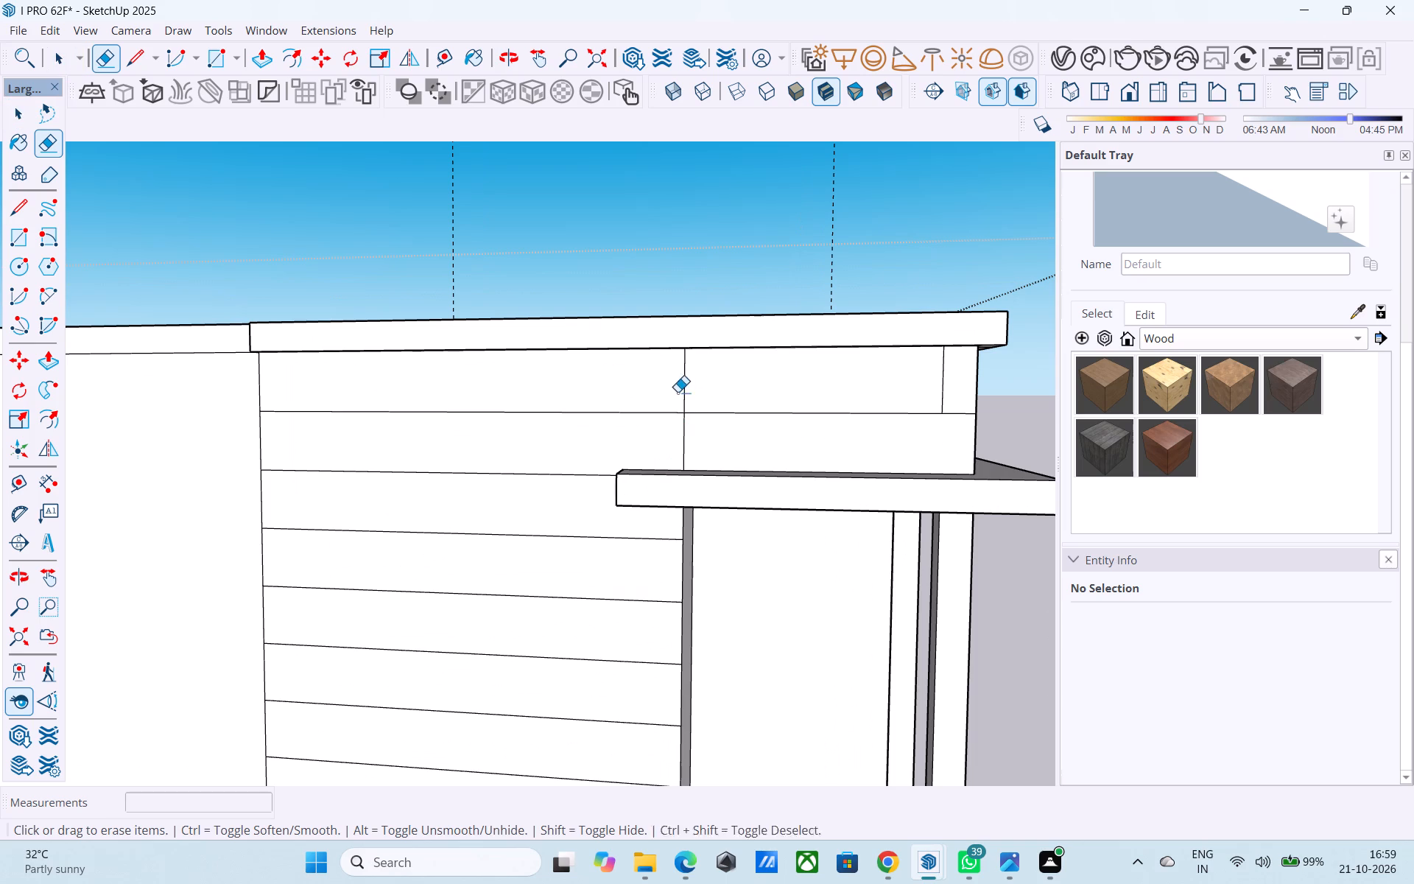
left_click_drag(678, 392, 674, 390)
left_click_drag(692, 435, 676, 435)
left_click_drag(938, 385, 953, 390)
Erase the horizontal groove lines on both storeys of the blank-side wall panel beside the corner balconies.
scroll(756, 376, "down", 3)
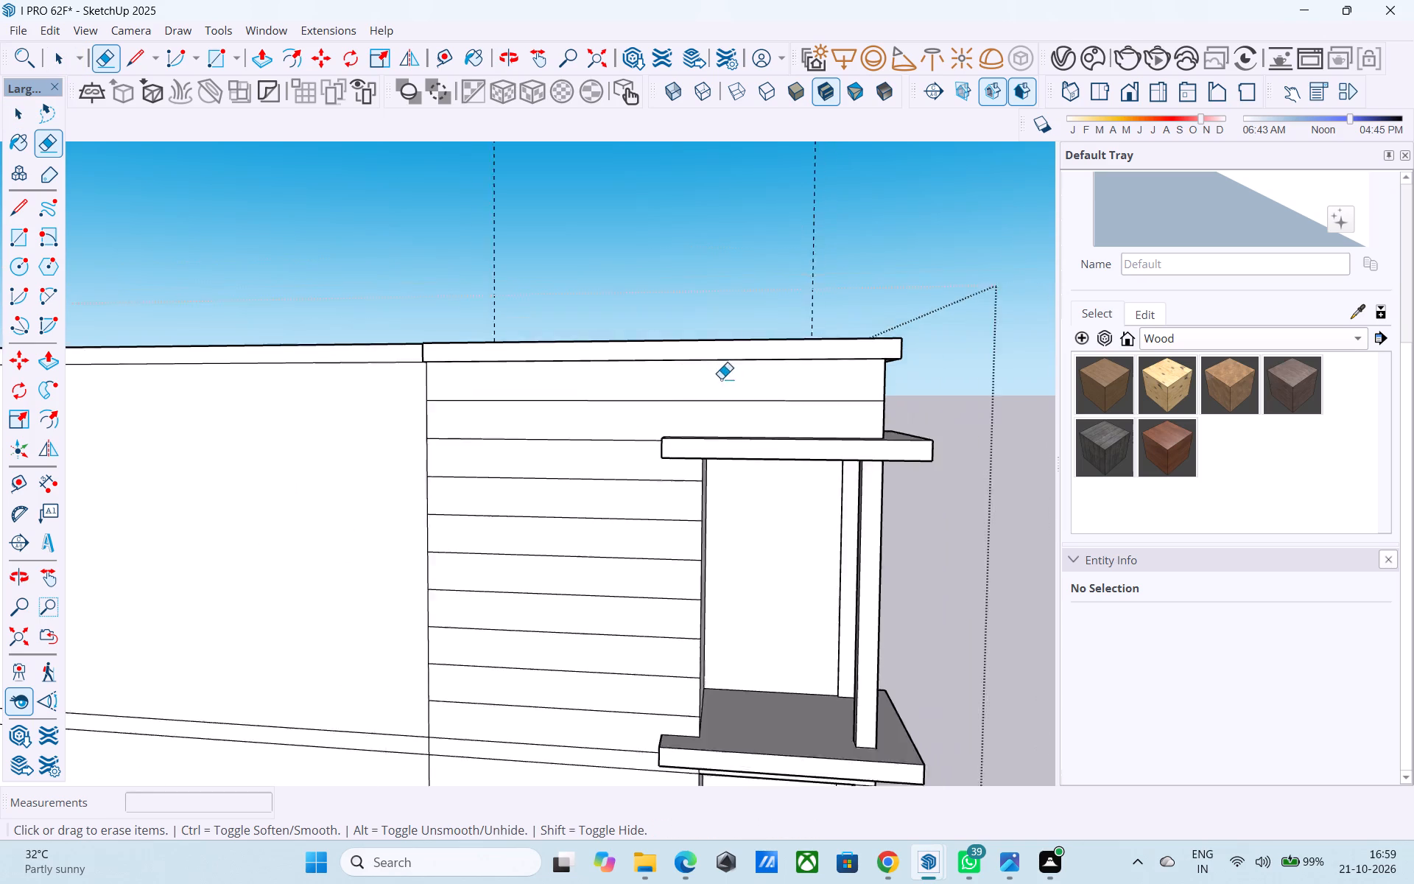
scroll(721, 379, "down", 7)
middle_click_drag(642, 407, 589, 374)
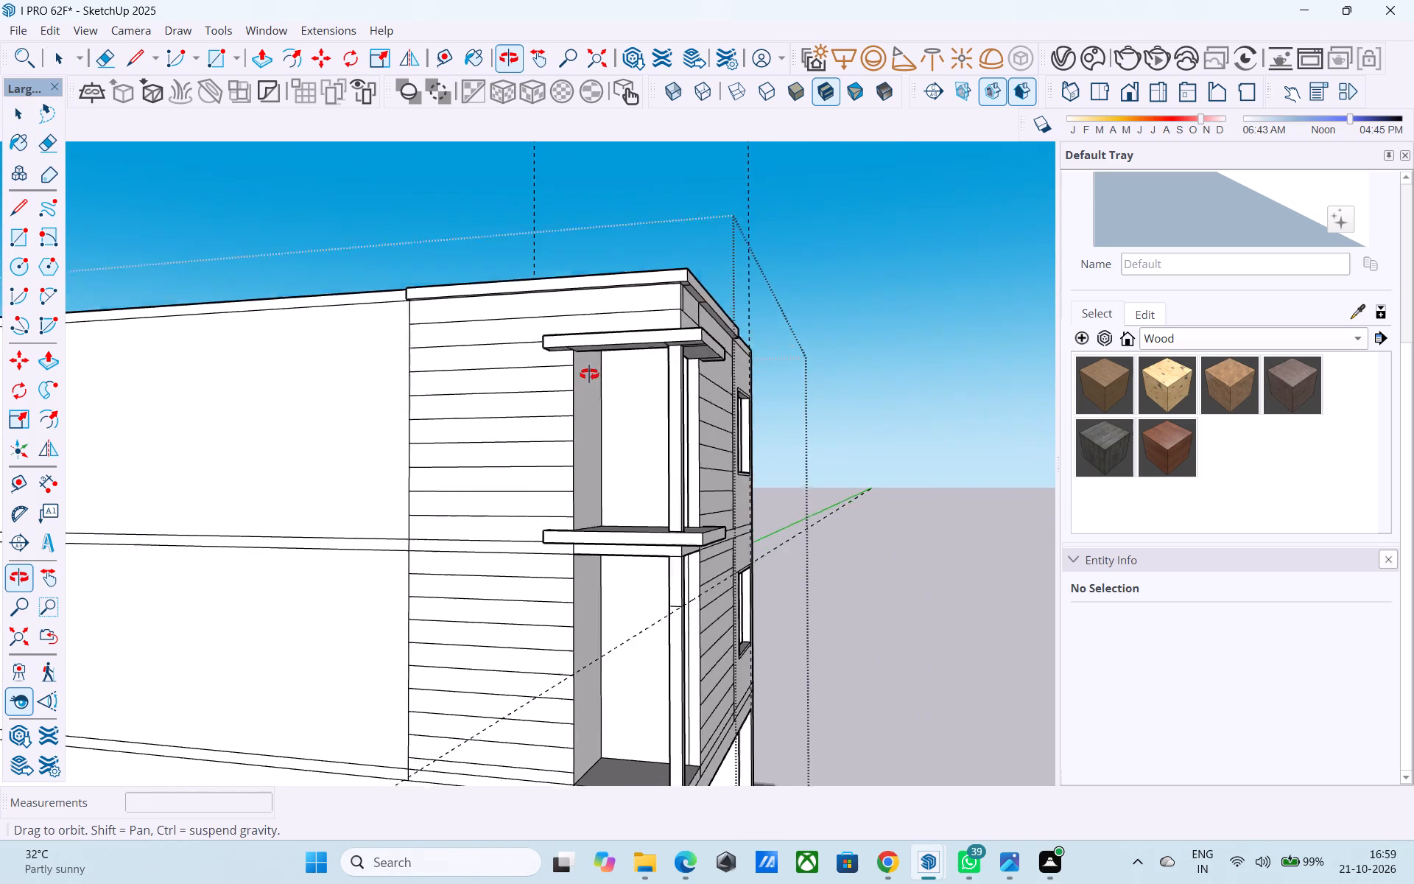
middle_click_drag(589, 374, 589, 378)
left_click_drag(491, 329, 459, 552)
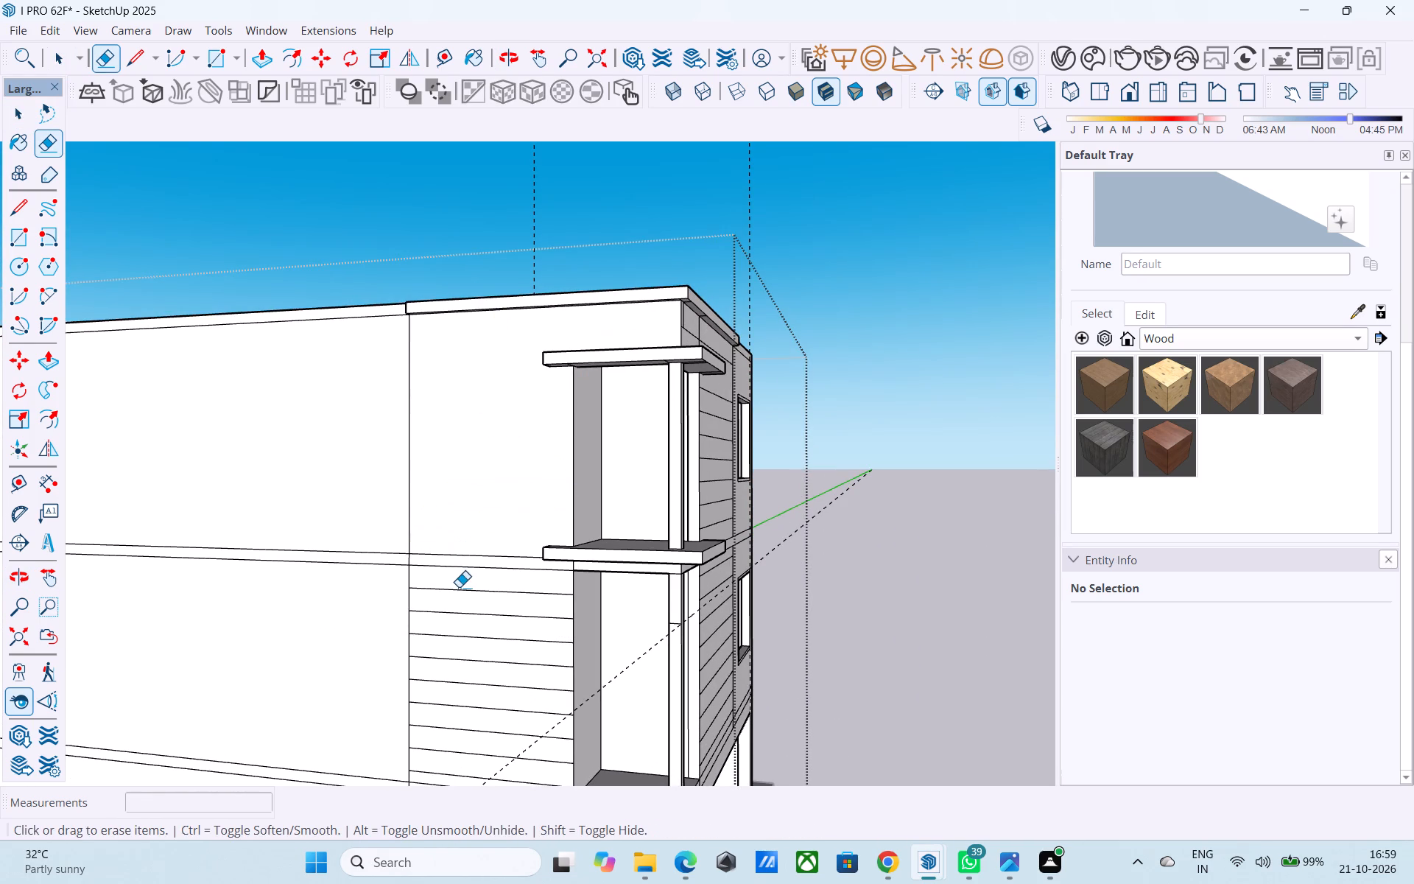
left_click_drag(458, 586, 466, 740)
scroll(448, 514, "down", 7)
scroll(462, 667, "up", 11)
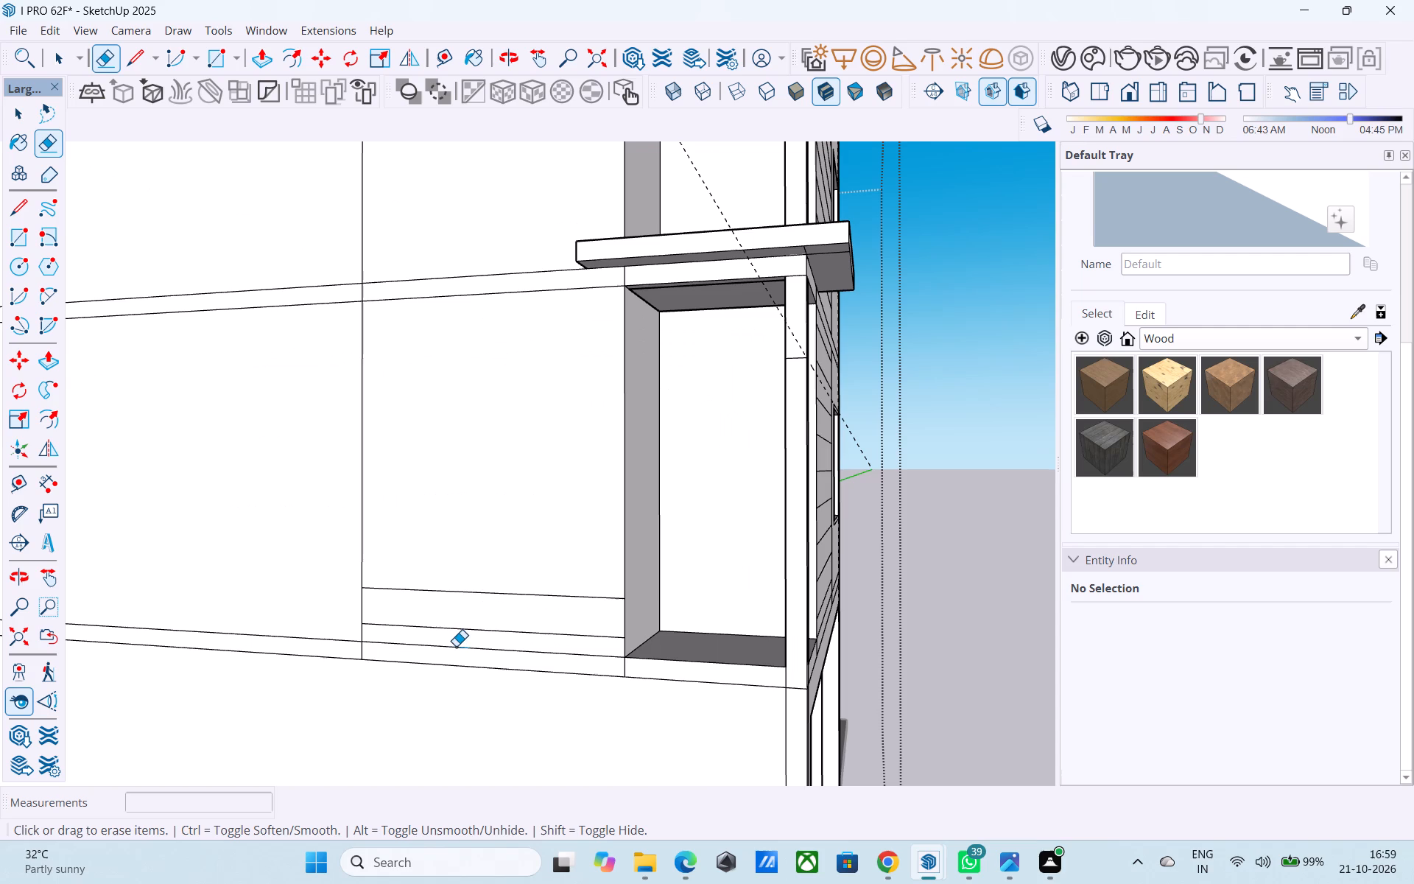
left_click_drag(456, 641, 465, 573)
Erase the pair of floor-band lines crossing the same wall panel at the upper balcony slab's level.
scroll(474, 541, "down", 7)
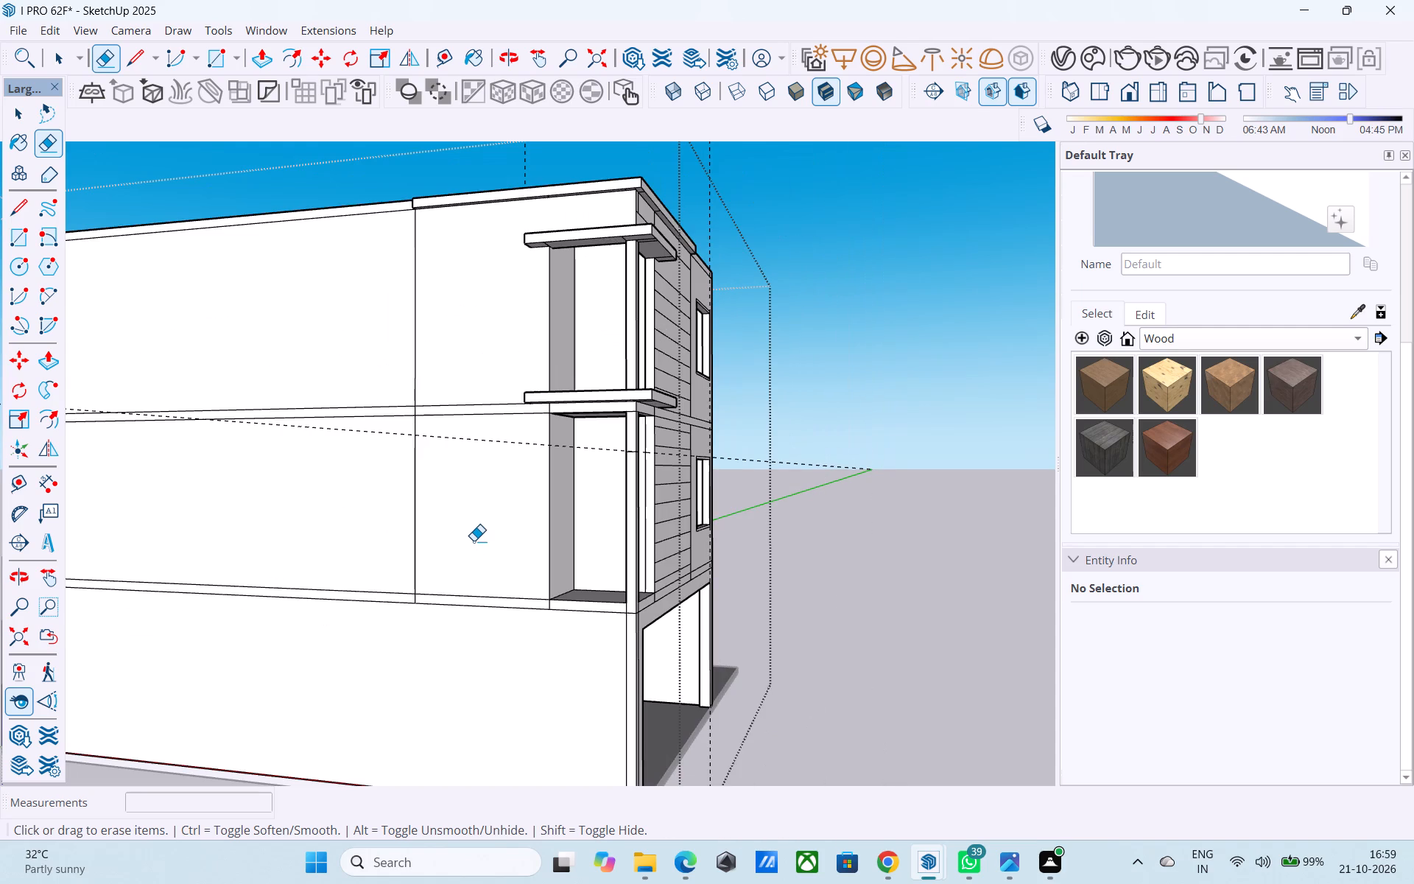
scroll(474, 541, "down", 4)
middle_click_drag(474, 539, 561, 633)
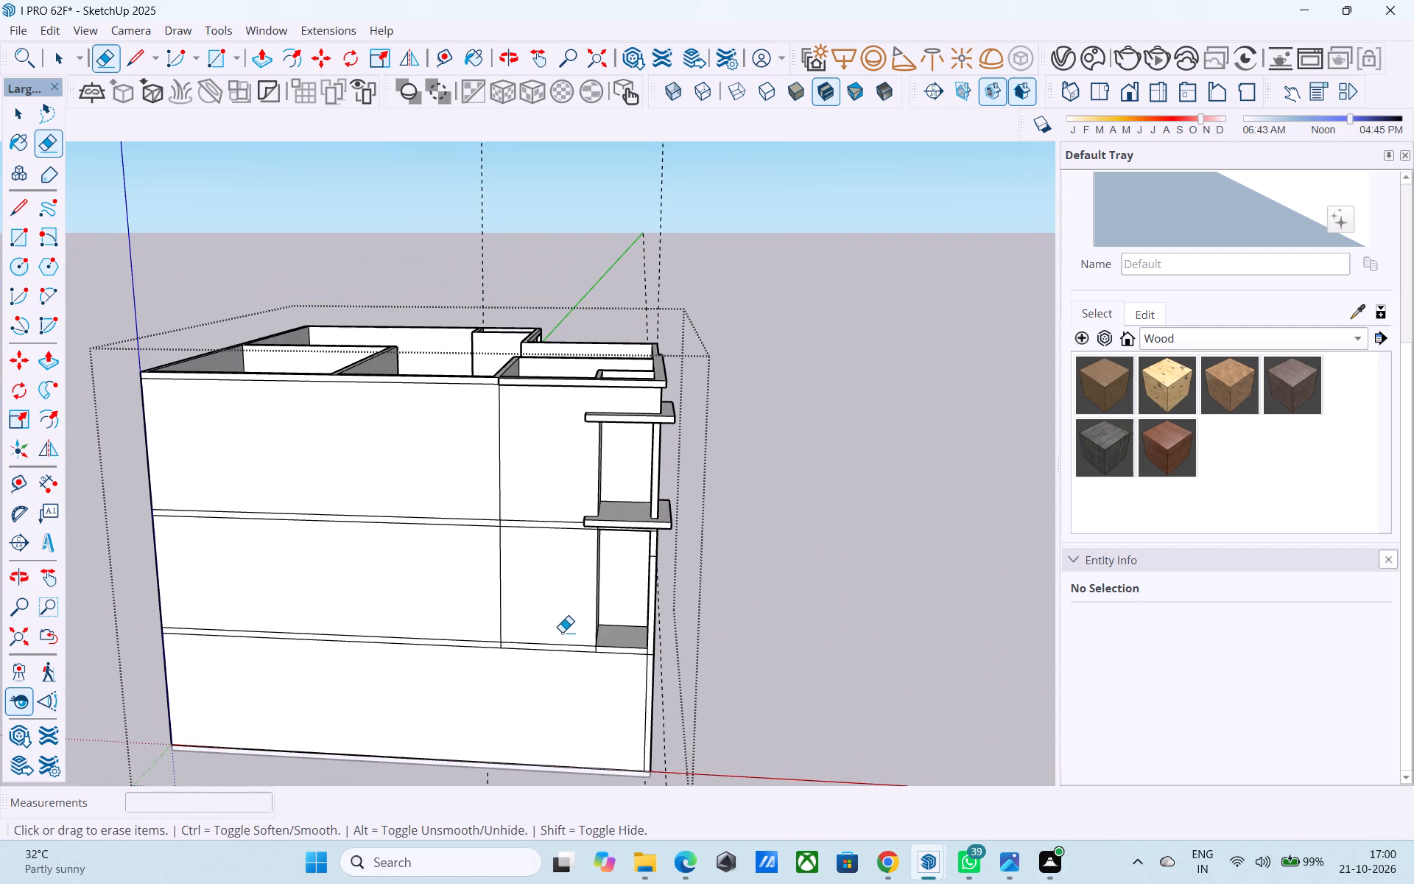
scroll(569, 600, "up", 3)
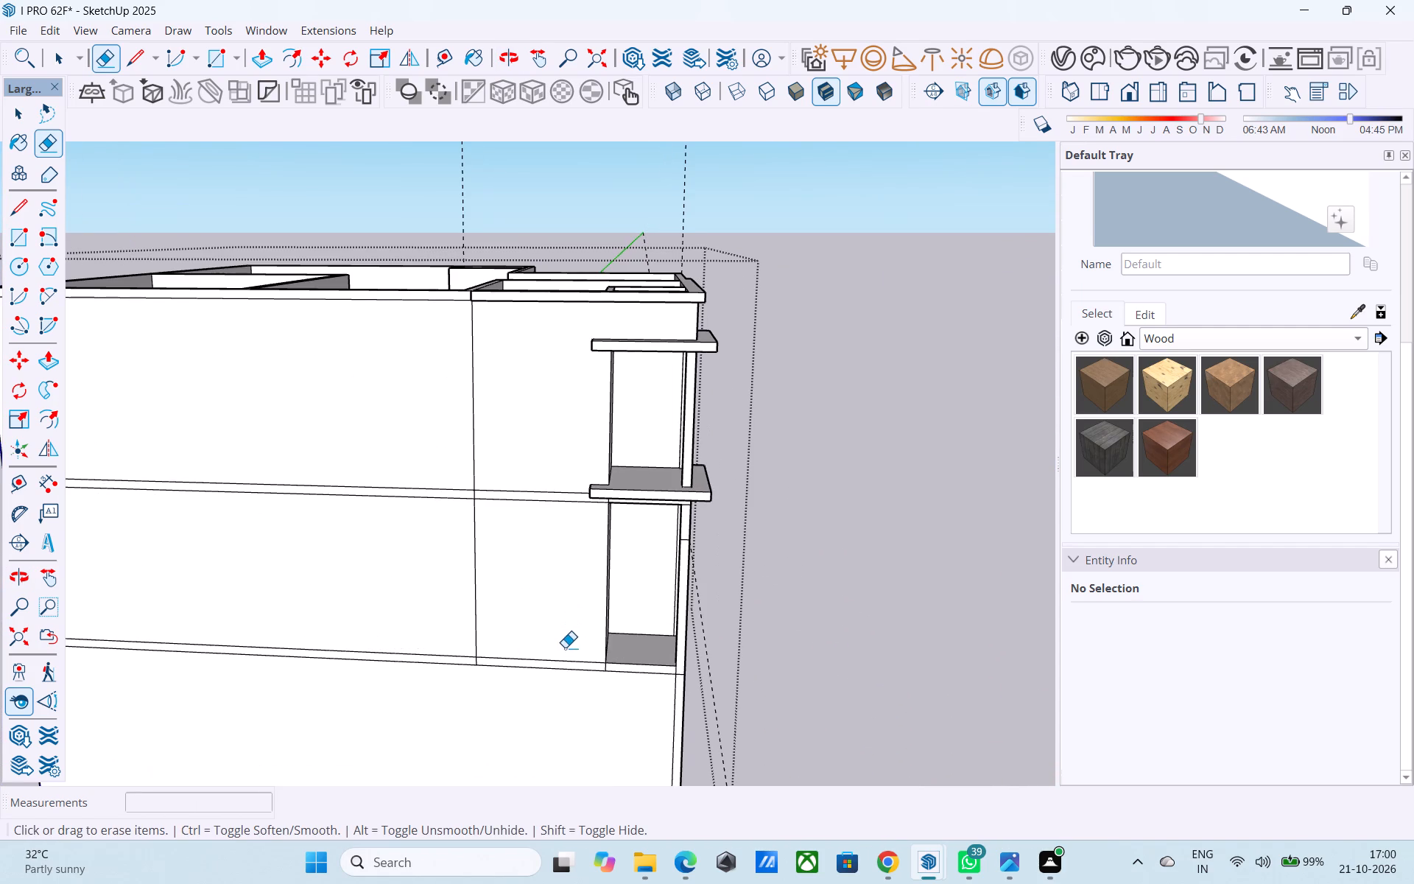
scroll(562, 664, "down", 6)
middle_click_drag(551, 664, 538, 611)
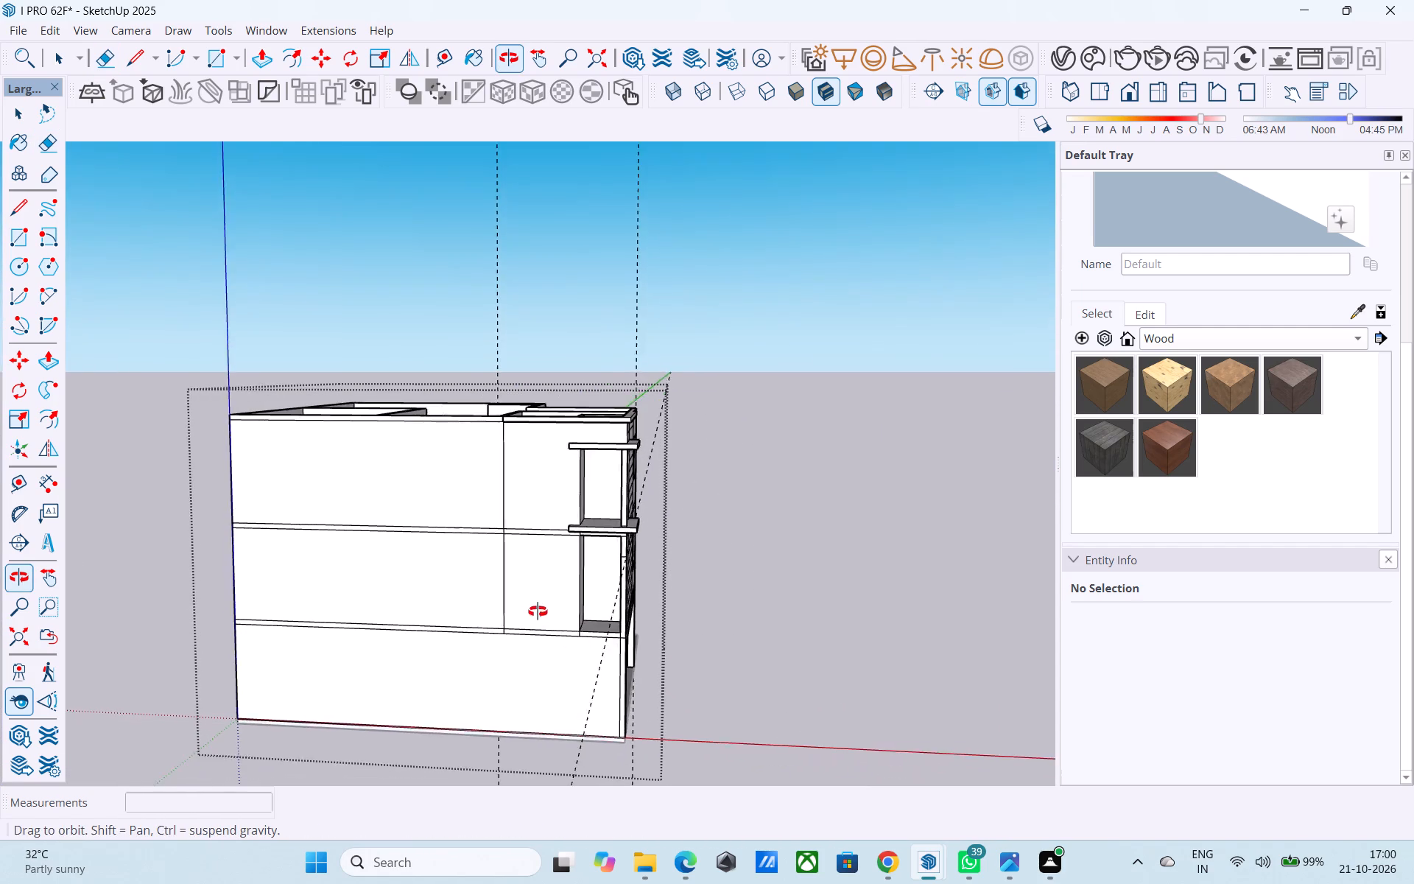
middle_click_drag(538, 611, 527, 591)
scroll(527, 541, "up", 5)
left_click_drag(528, 482, 537, 522)
scroll(534, 525, "down", 6)
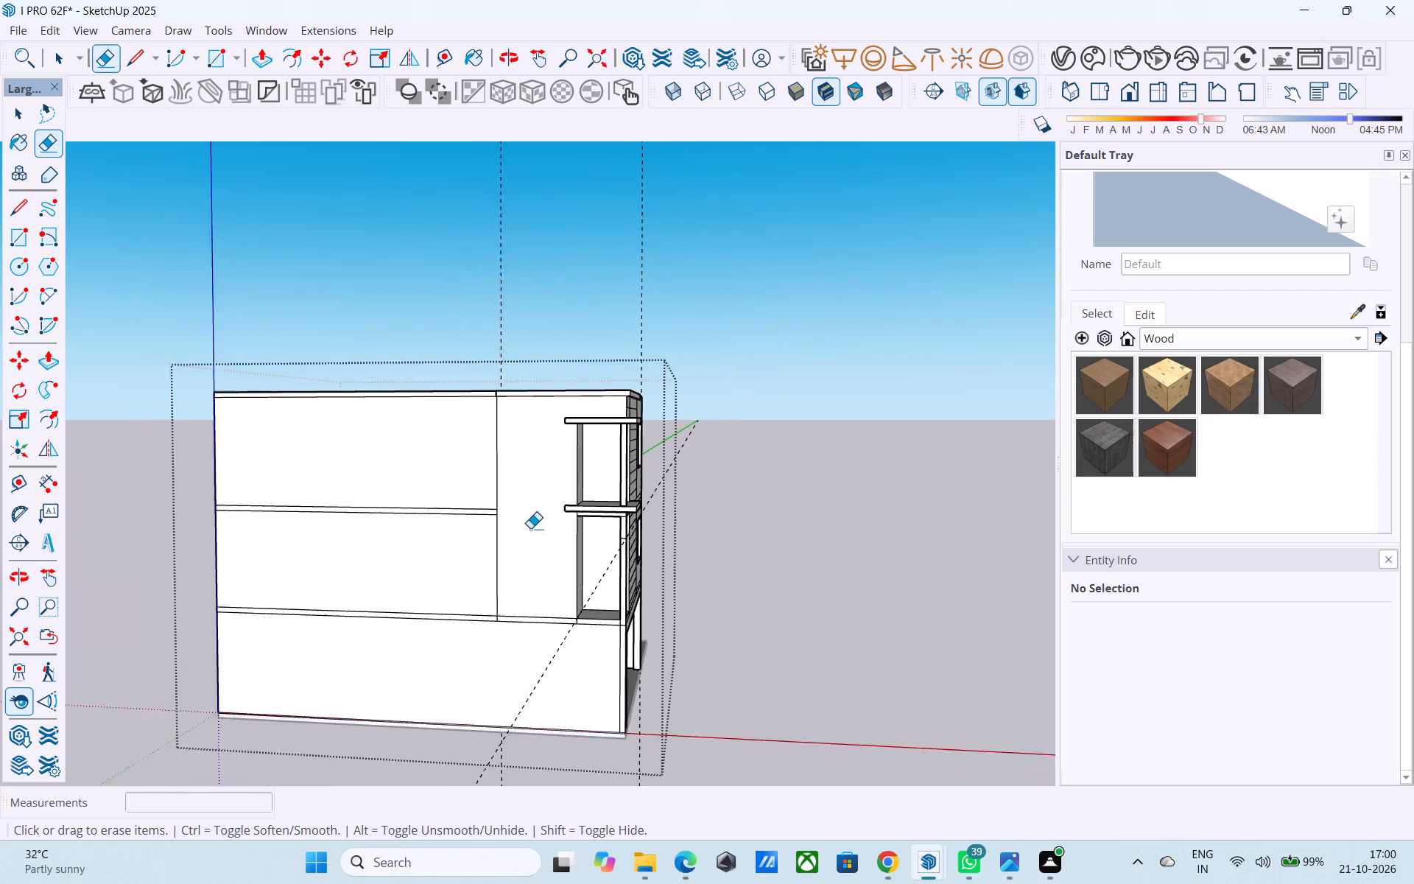
scroll(529, 540, "down", 2)
middle_click_drag(529, 539, 541, 606)
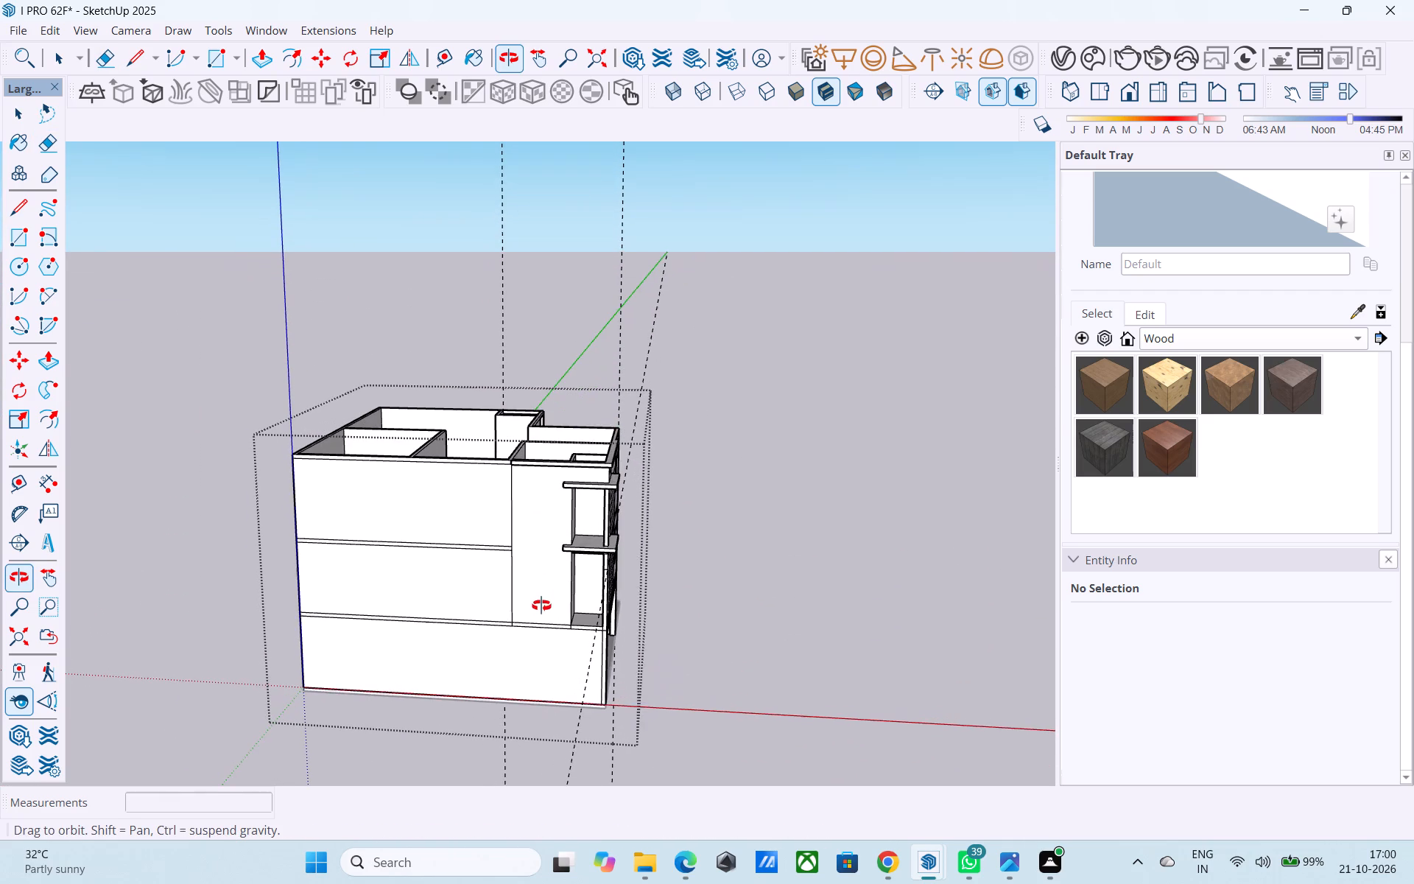
Erase the floor-band line at the foot of the blank-side wall panel beside the lower corner balcony.
middle_click_drag(541, 606, 541, 607)
middle_click_drag(541, 606, 575, 650)
scroll(575, 650, "up", 2)
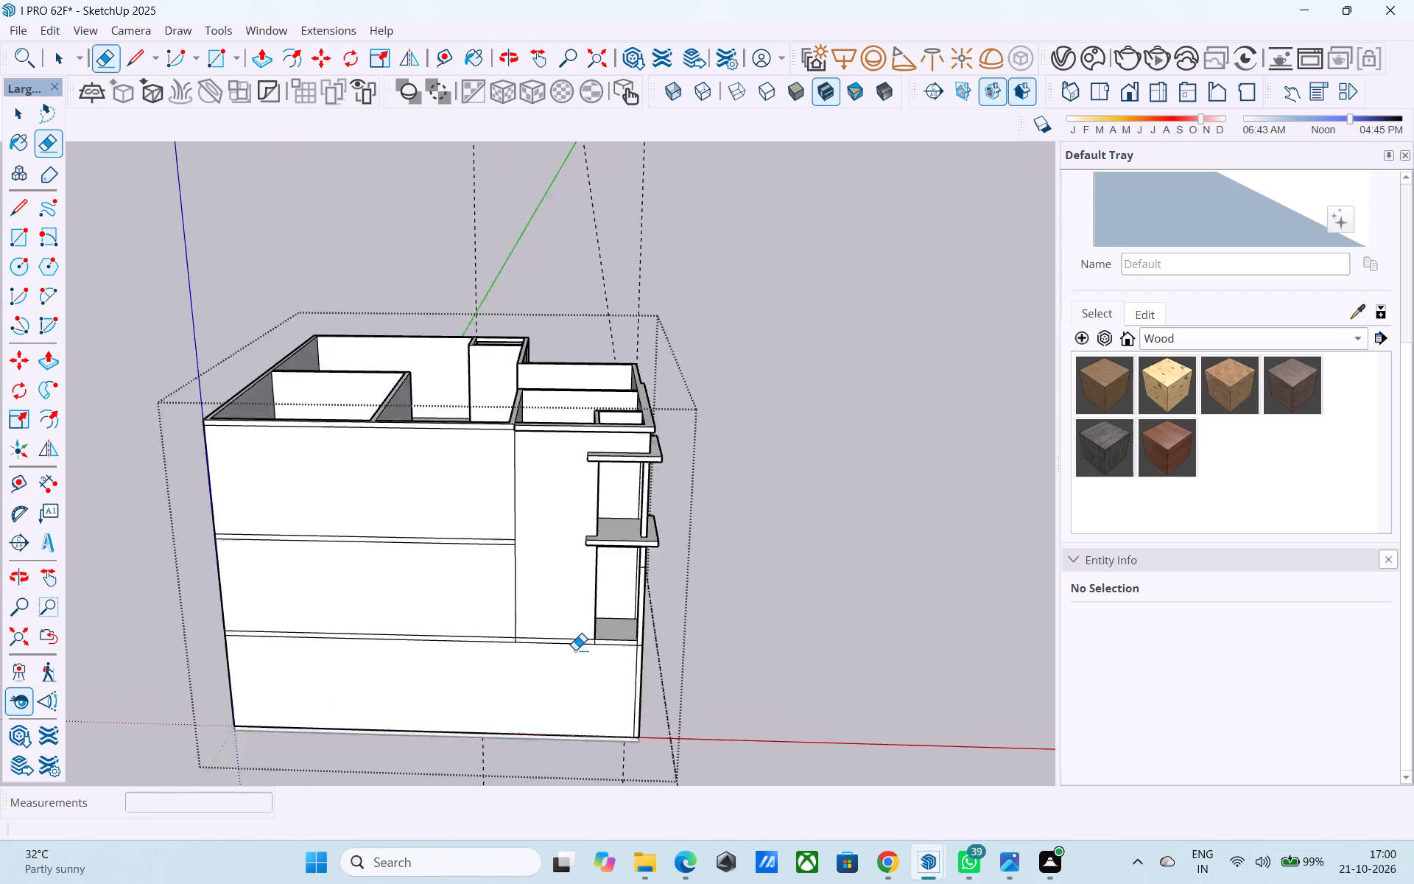
scroll(575, 650, "up", 12)
left_click_drag(525, 626, 524, 638)
Push/Pull the tall blank-side wall panel beside the corner balconies outward by 4'.
key("space")
left_click(530, 588)
key("p")
left_click(531, 584)
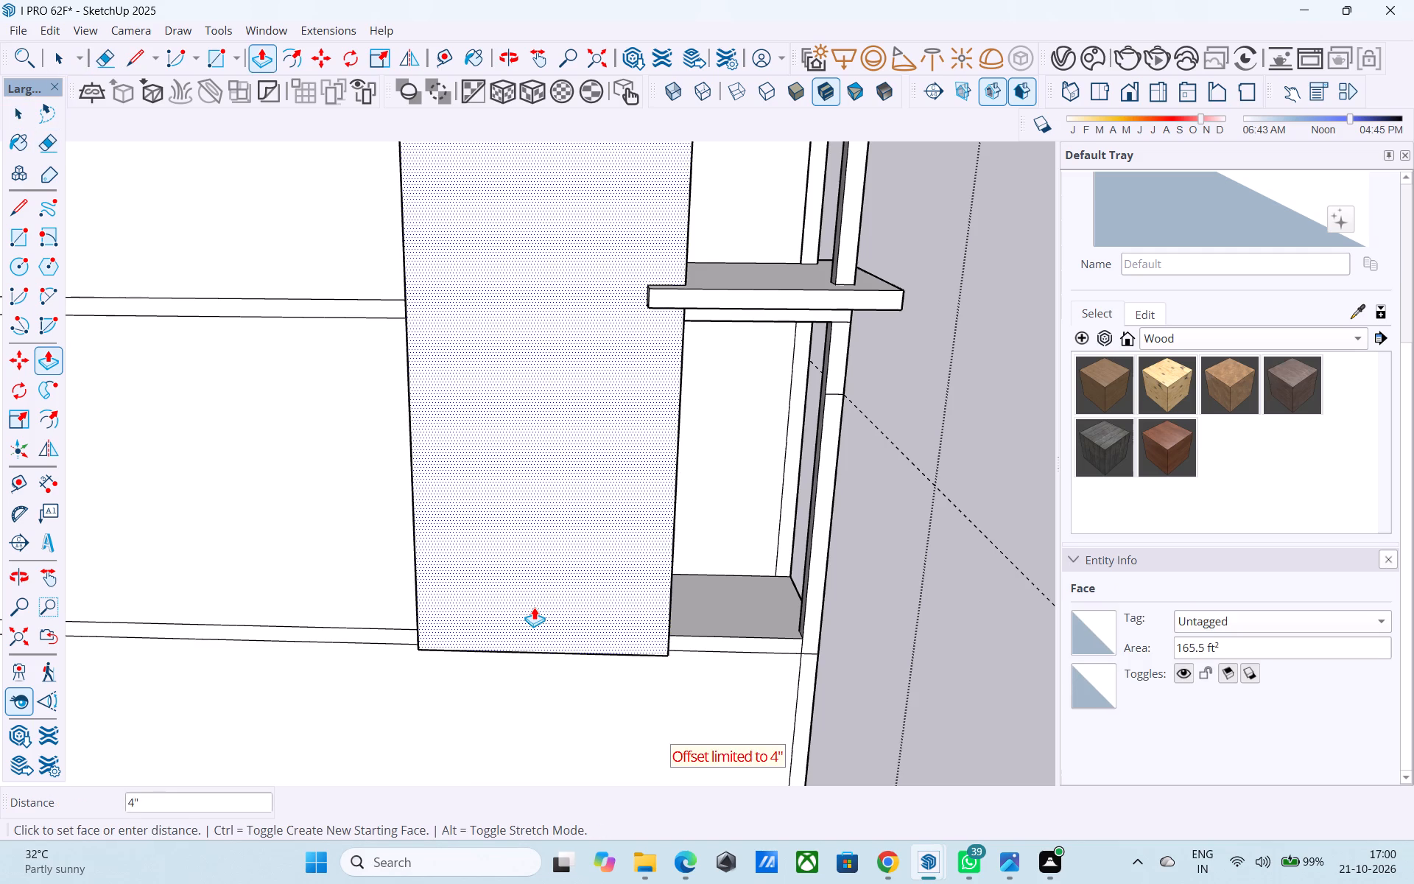
scroll(534, 607, "down", 5)
left_click(534, 609)
left_click(540, 506)
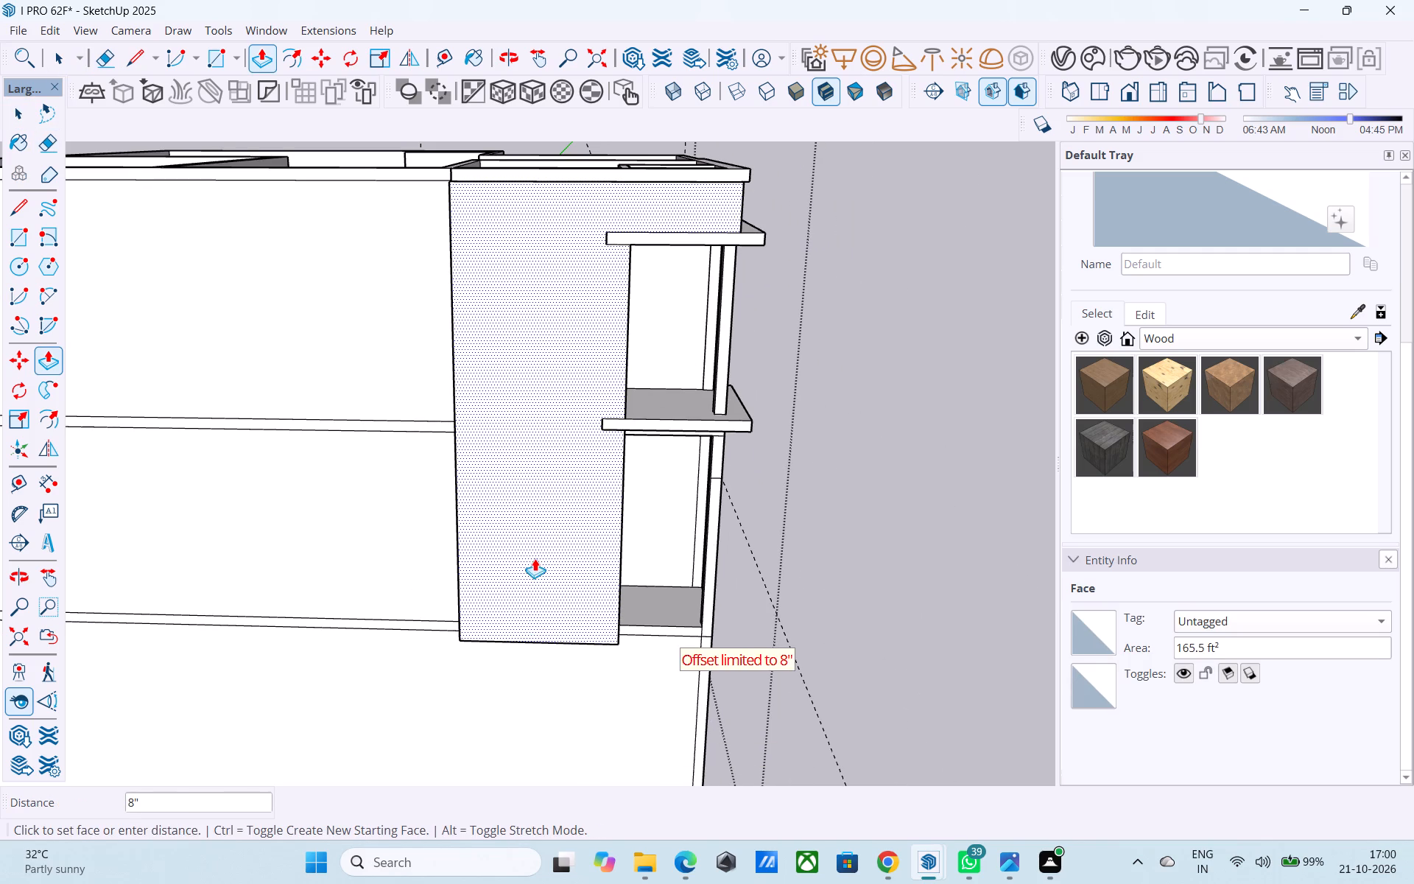
left_click(535, 558)
left_click(549, 484)
scroll(539, 526, "down", 4)
middle_click_drag(539, 526, 794, 536)
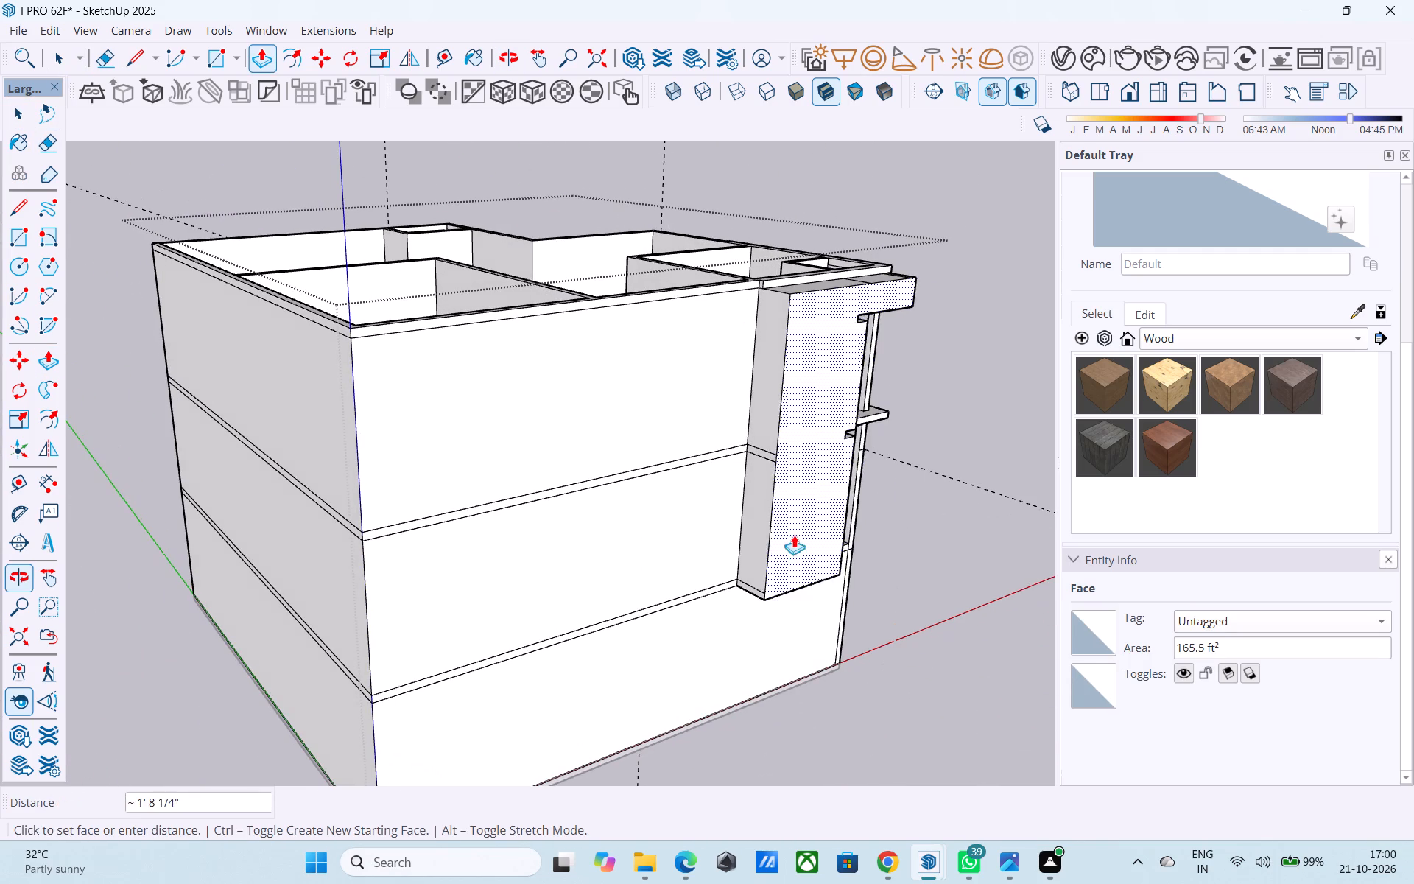
type("4'")
key("Return")
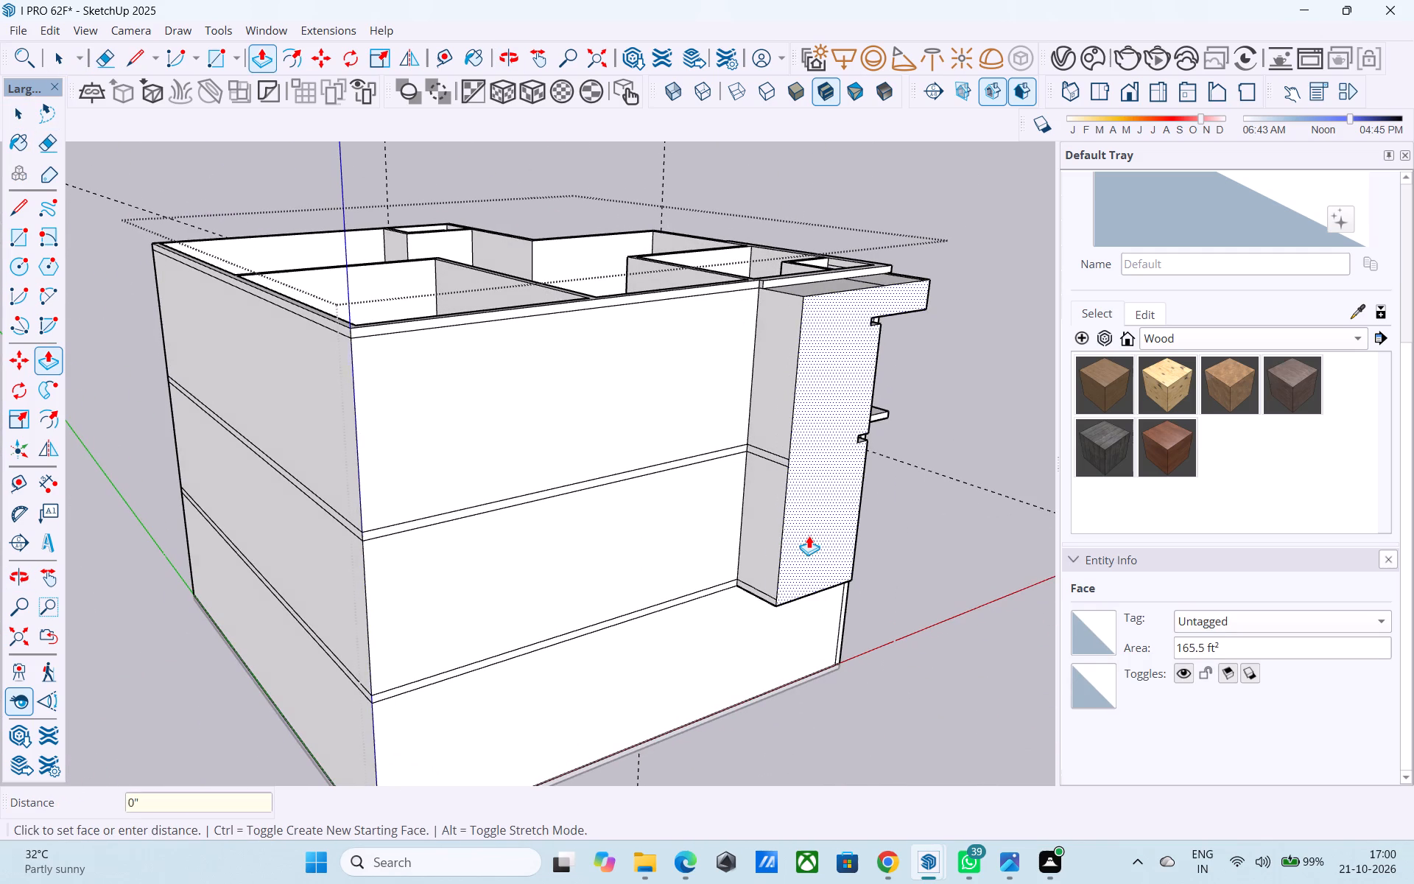
Set the projection of the pulled-out blank-side wall panel to 2'.
scroll(815, 533, "down", 1)
middle_click_drag(813, 533, 367, 458)
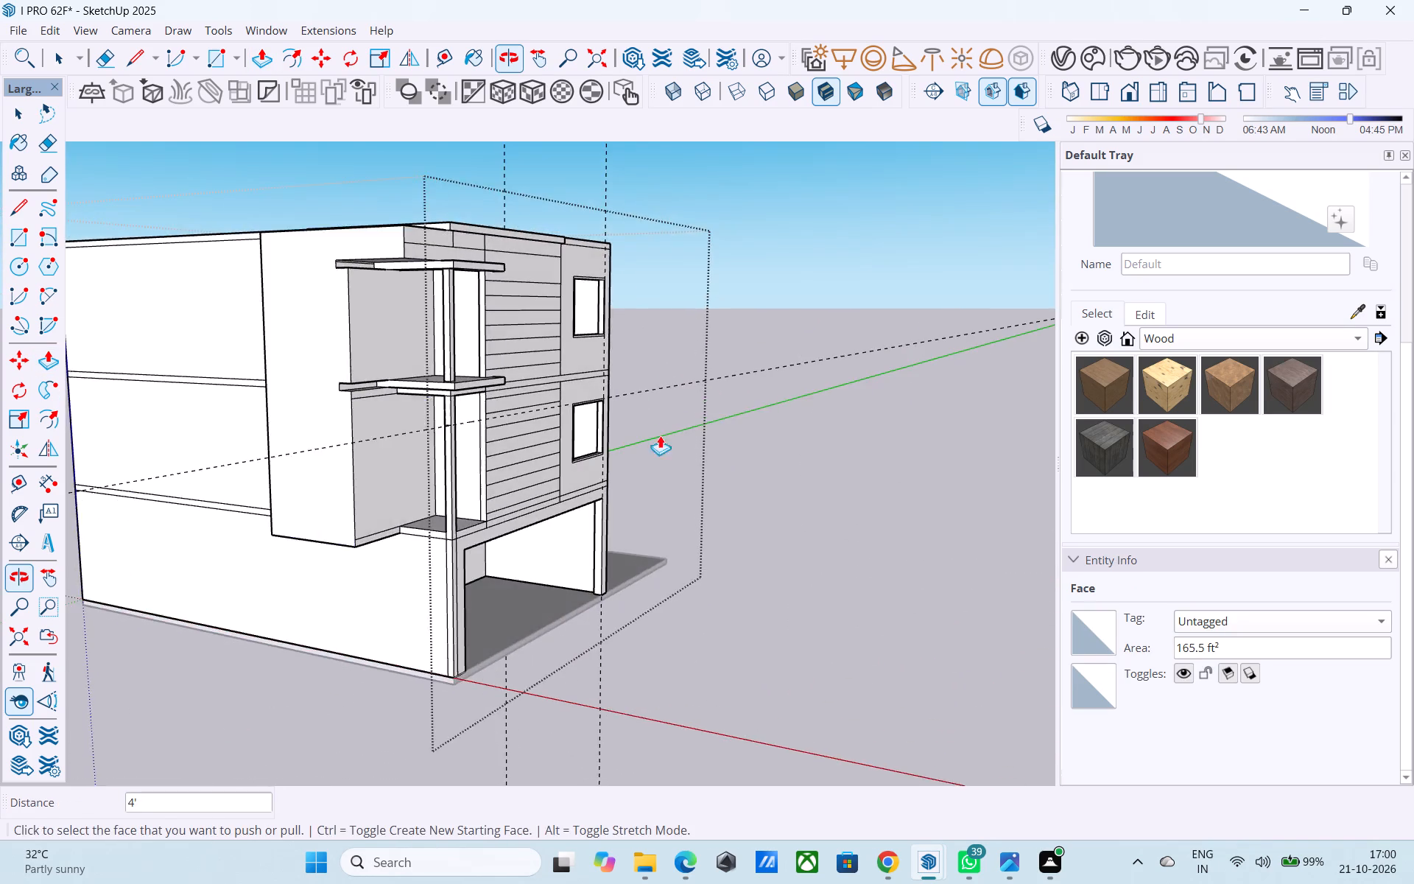
scroll(697, 451, "down", 4)
middle_click_drag(731, 501, 672, 540)
scroll(822, 463, "down", 3)
middle_click_drag(812, 470, 748, 460)
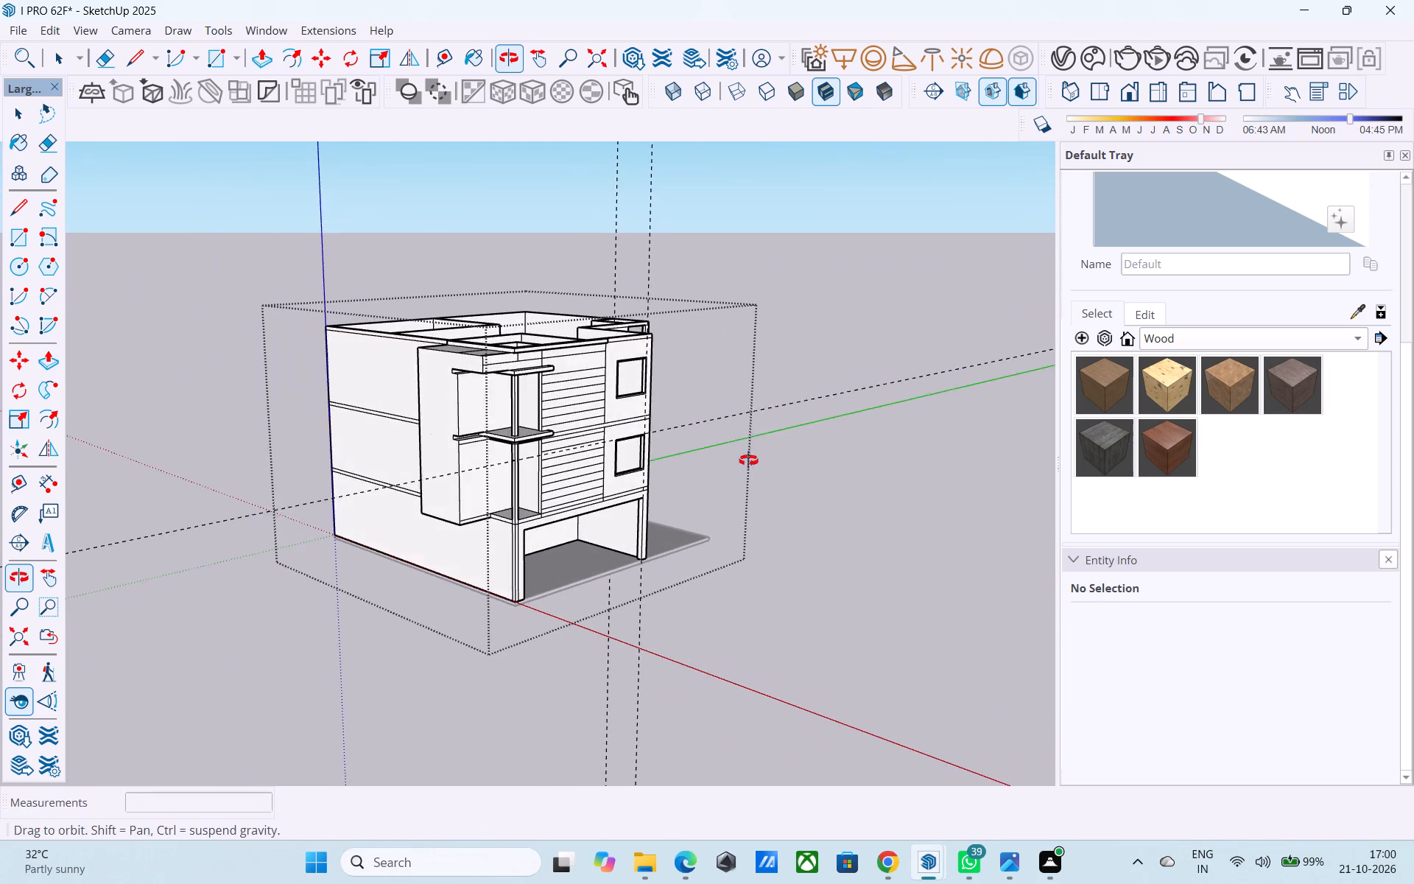
middle_click_drag(748, 460, 746, 460)
scroll(513, 411, "up", 6)
type("2'")
key("Return")
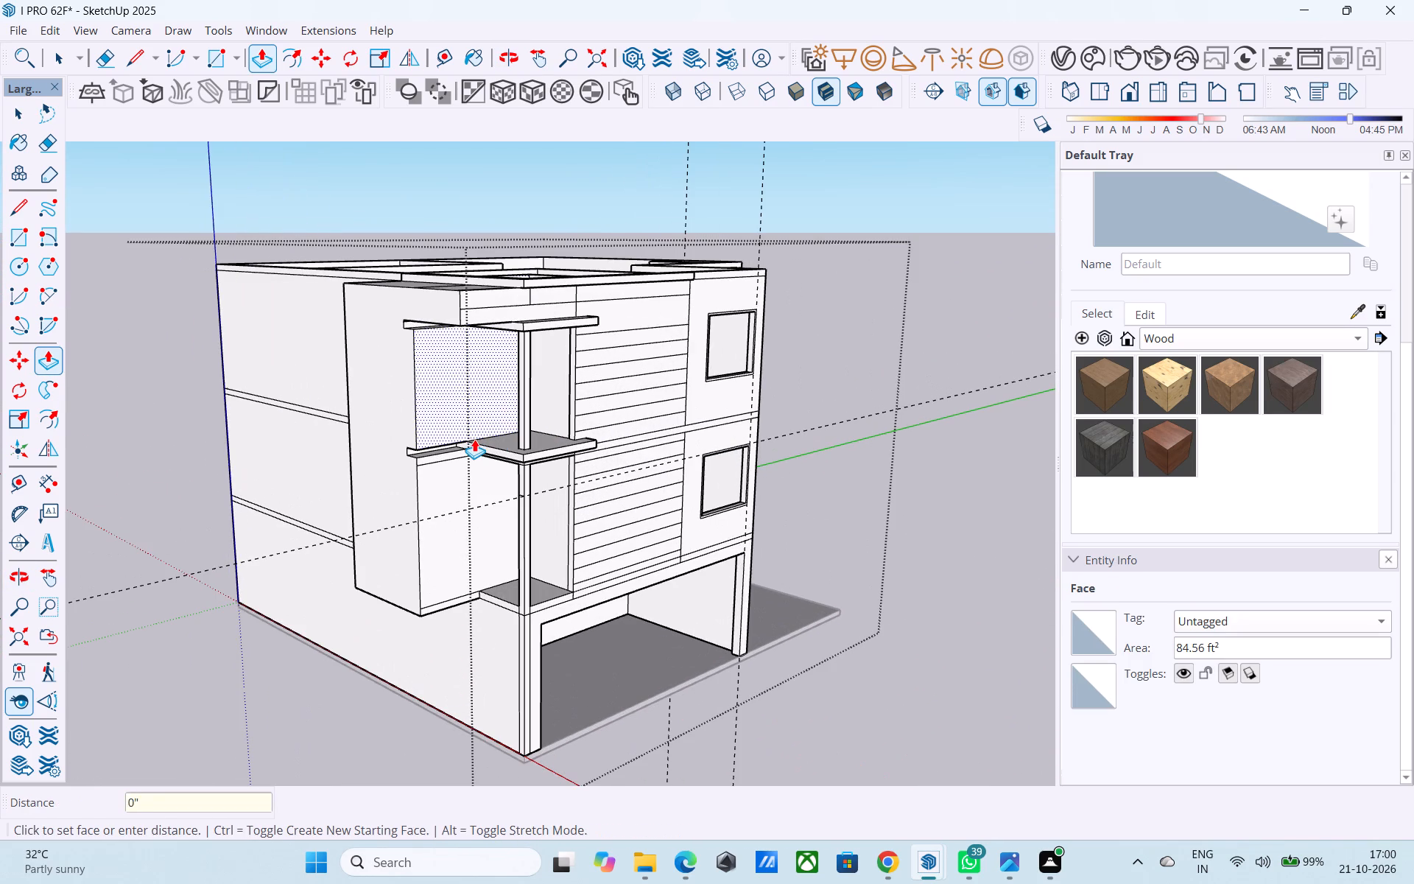
Pull the recessed side faces of the upper balcony slab and the band above it out flush with their existing projecting ends.
scroll(467, 441, "up", 9)
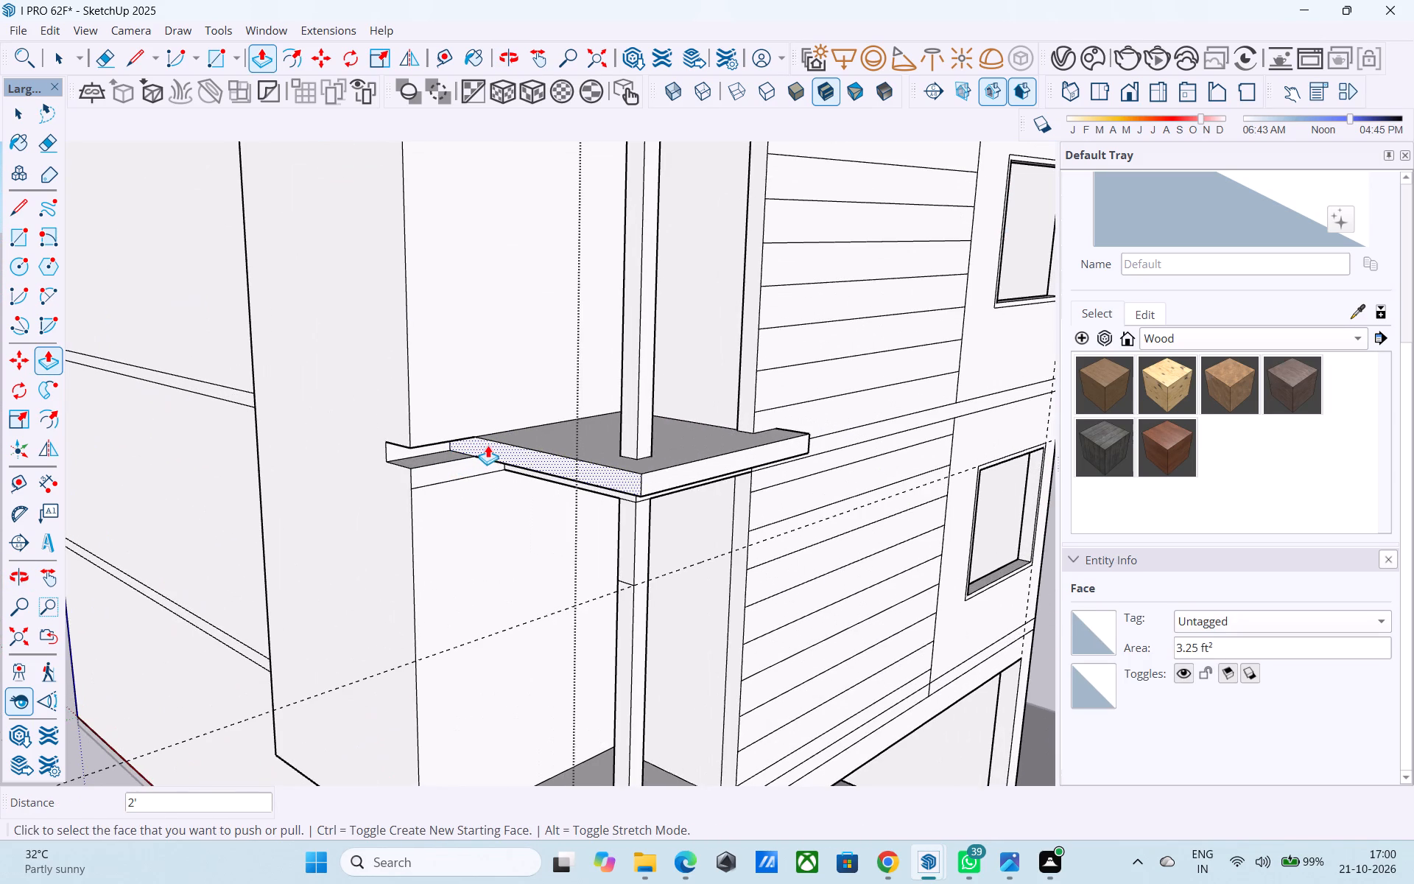
left_click(492, 445)
left_click(404, 359)
scroll(488, 391, "down", 7)
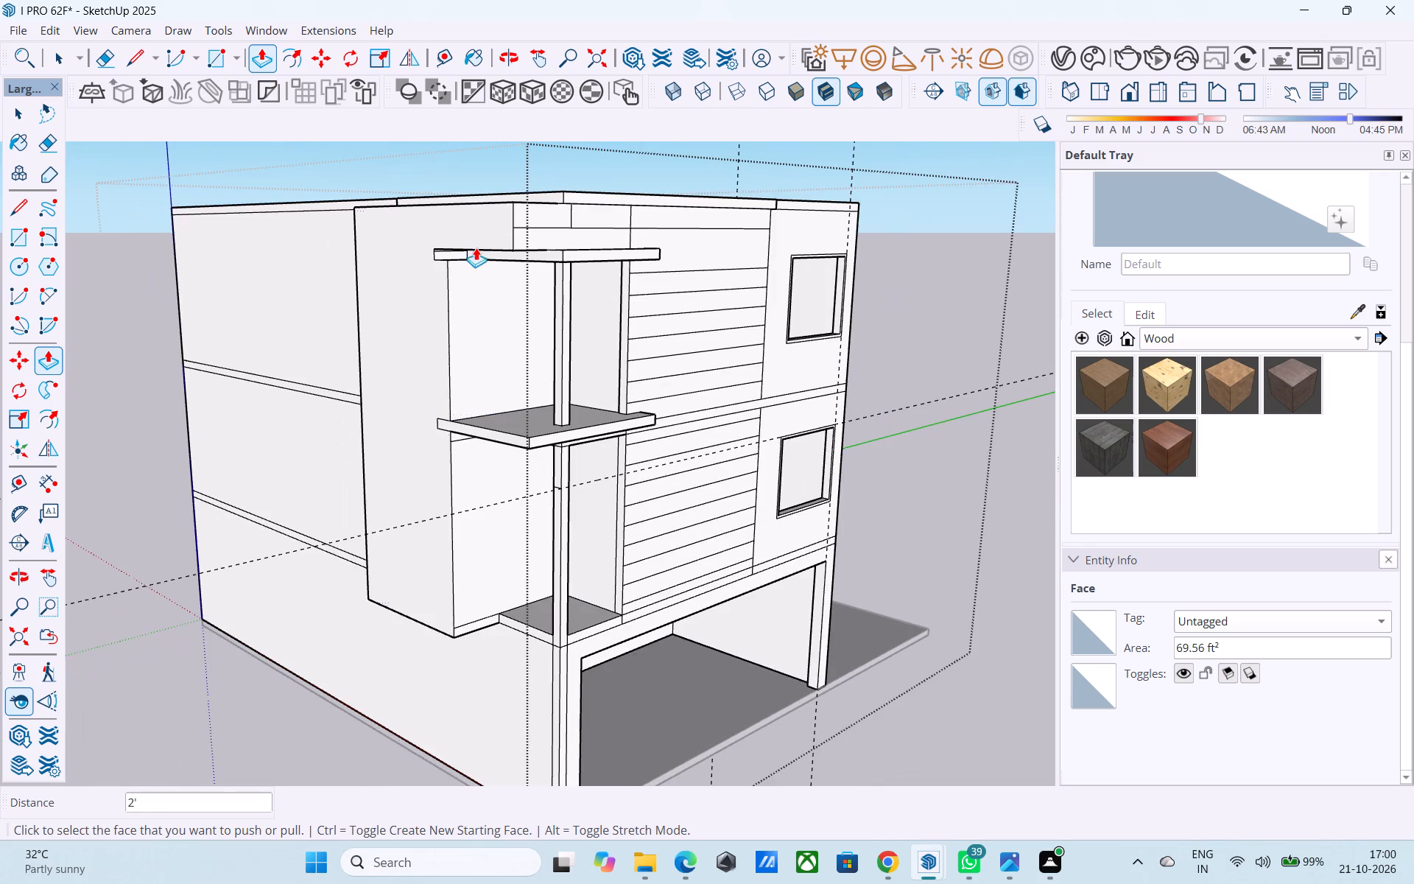
scroll(476, 229, "up", 17)
left_click(500, 285)
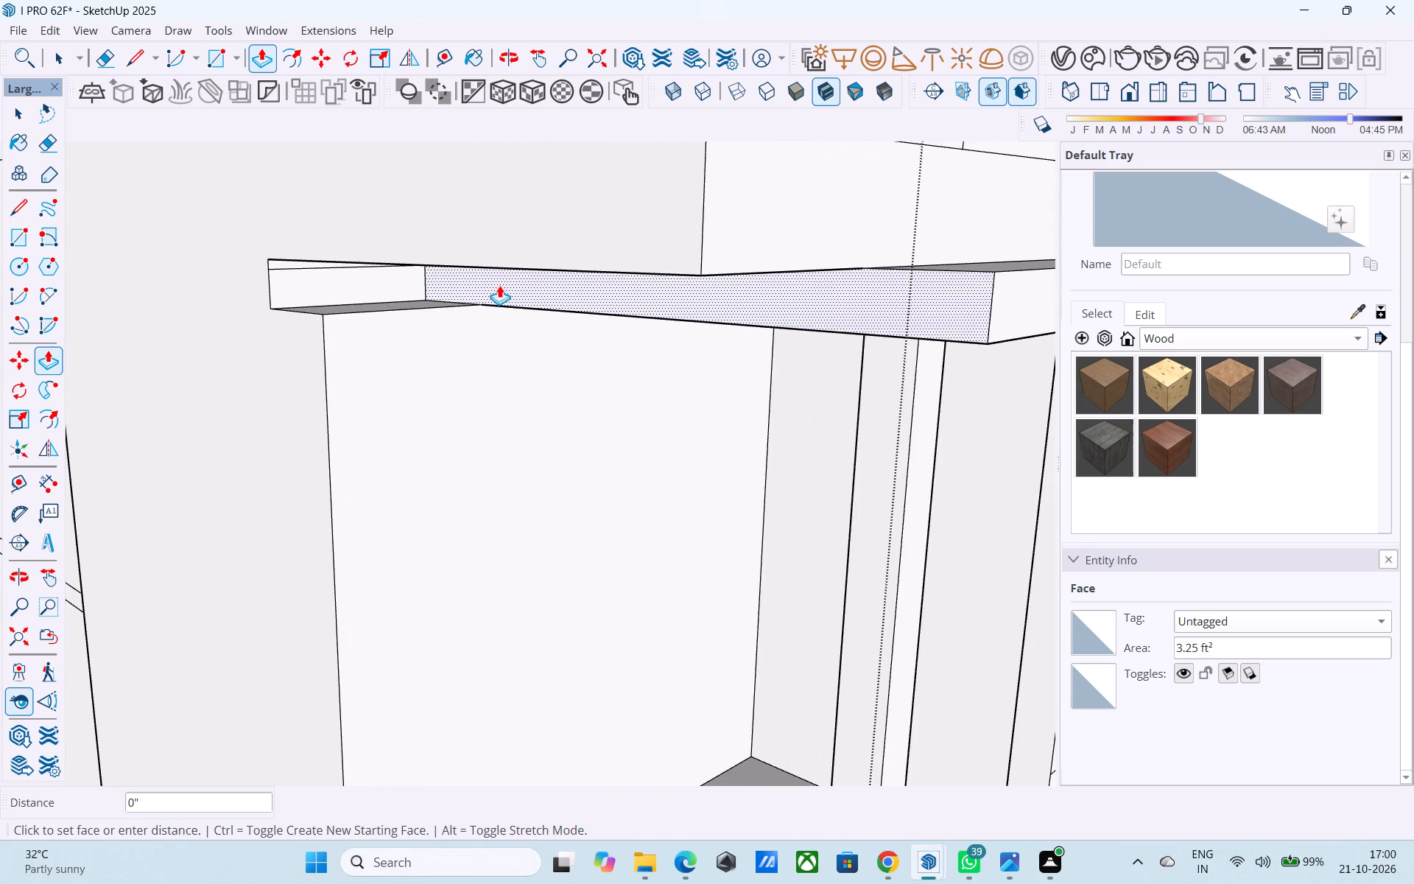
left_click(456, 216)
Extend the blank-side faces of the top band and the upper balcony slab outward by another 1' each.
scroll(460, 230, "down", 15)
middle_click_drag(524, 376, 521, 323)
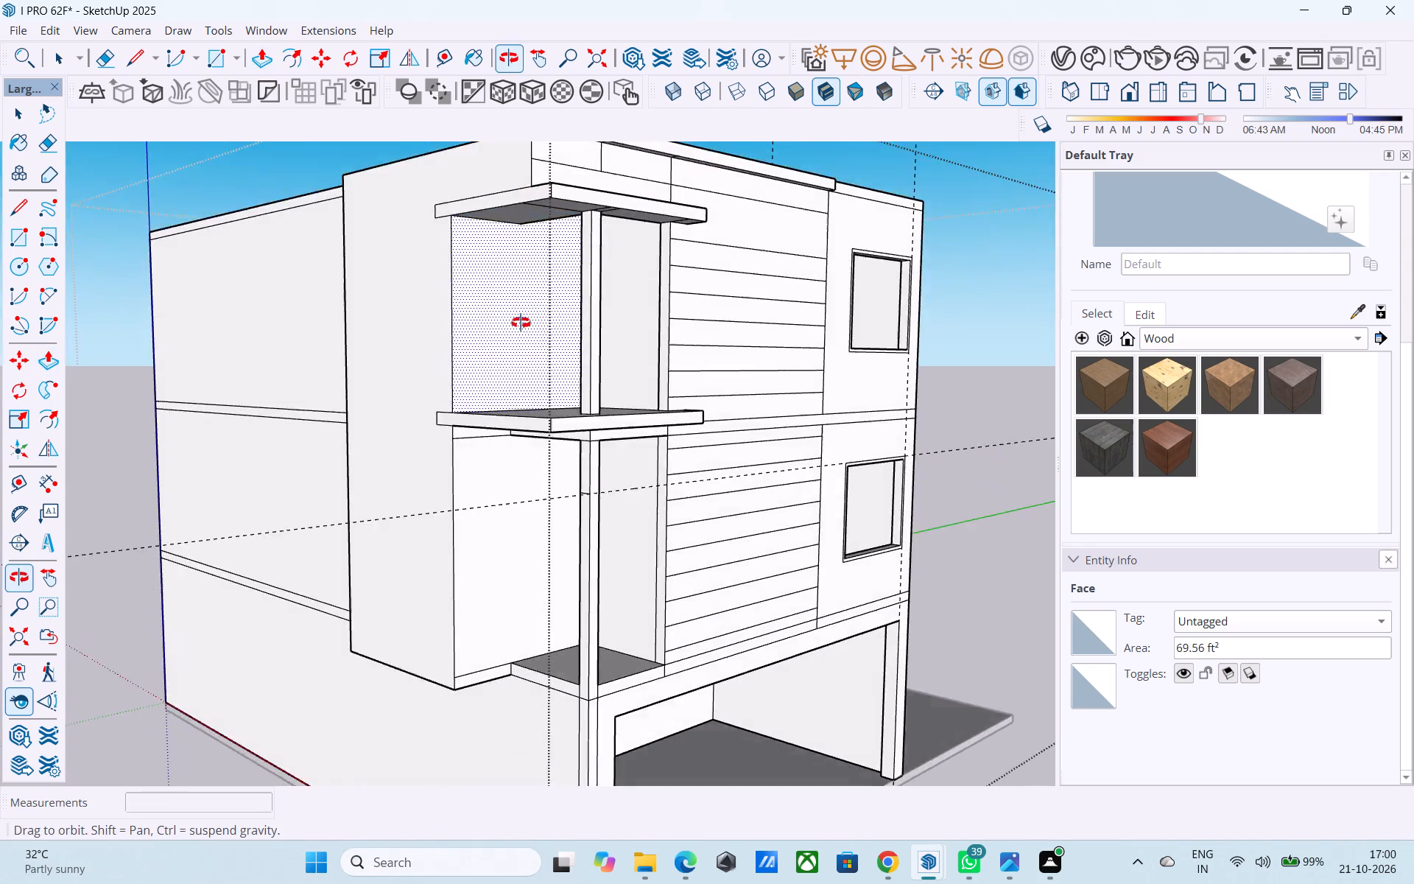
middle_click_drag(521, 323, 535, 447)
scroll(525, 402, "down", 5)
scroll(543, 469, "up", 9)
left_click(536, 454)
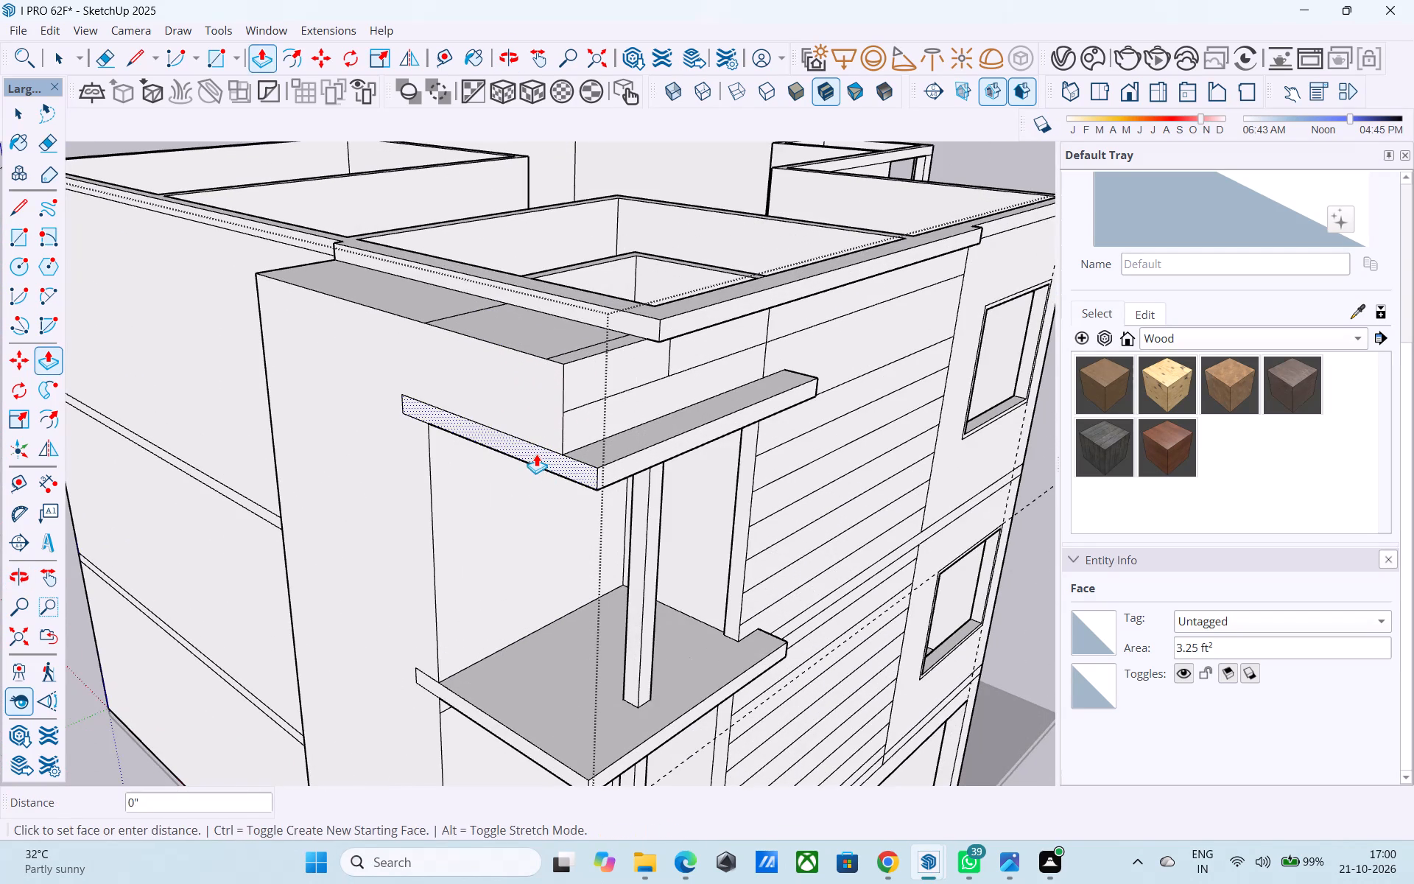
type("1'")
key("Return")
middle_click_drag(505, 524, 543, 505)
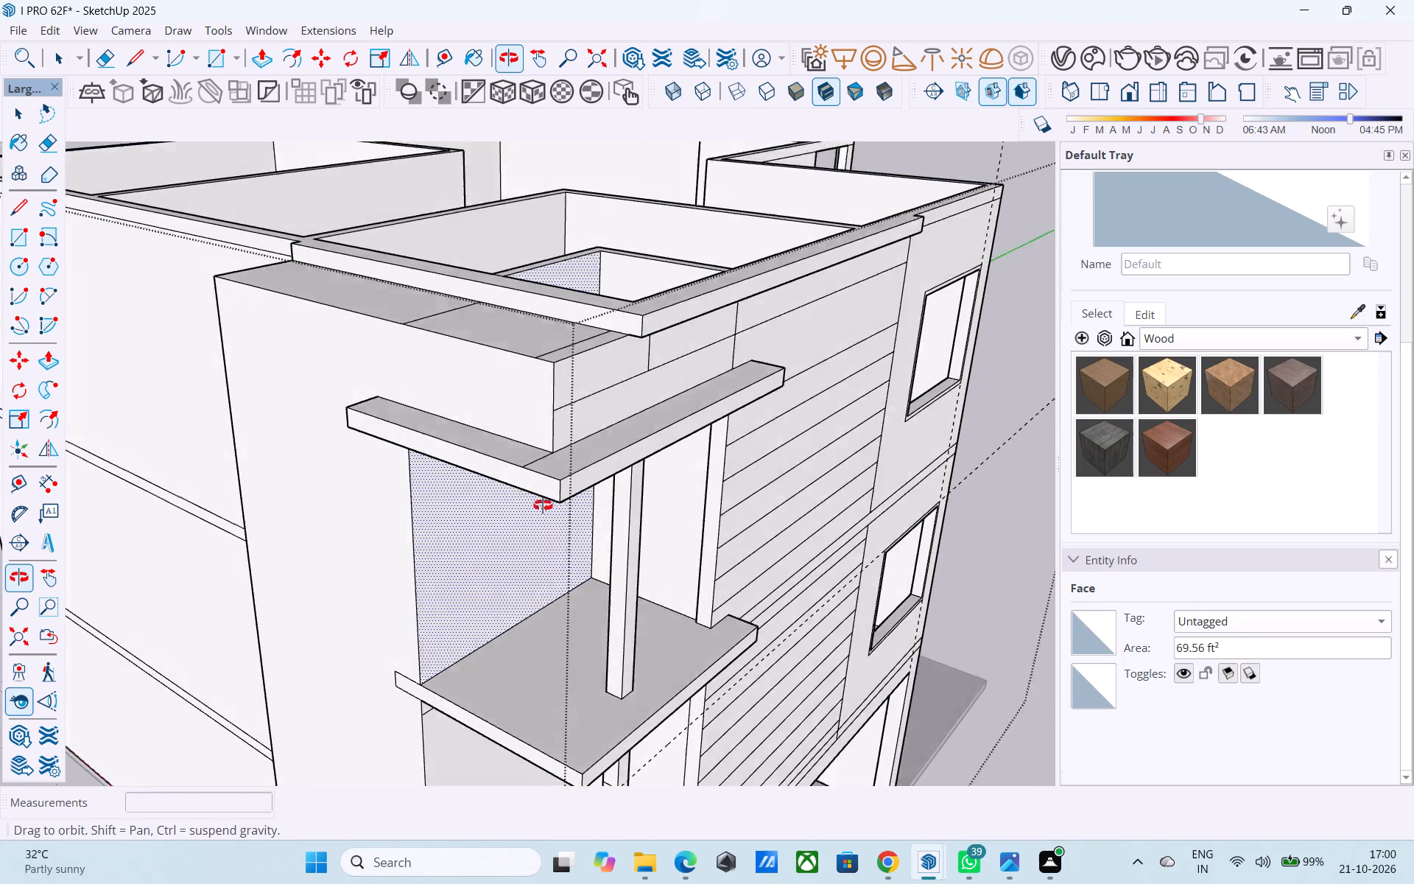
middle_click_drag(543, 505, 539, 480)
scroll(530, 446, "down", 3)
scroll(492, 719, "up", 6)
double_click(483, 656)
scroll(482, 487, "down", 6)
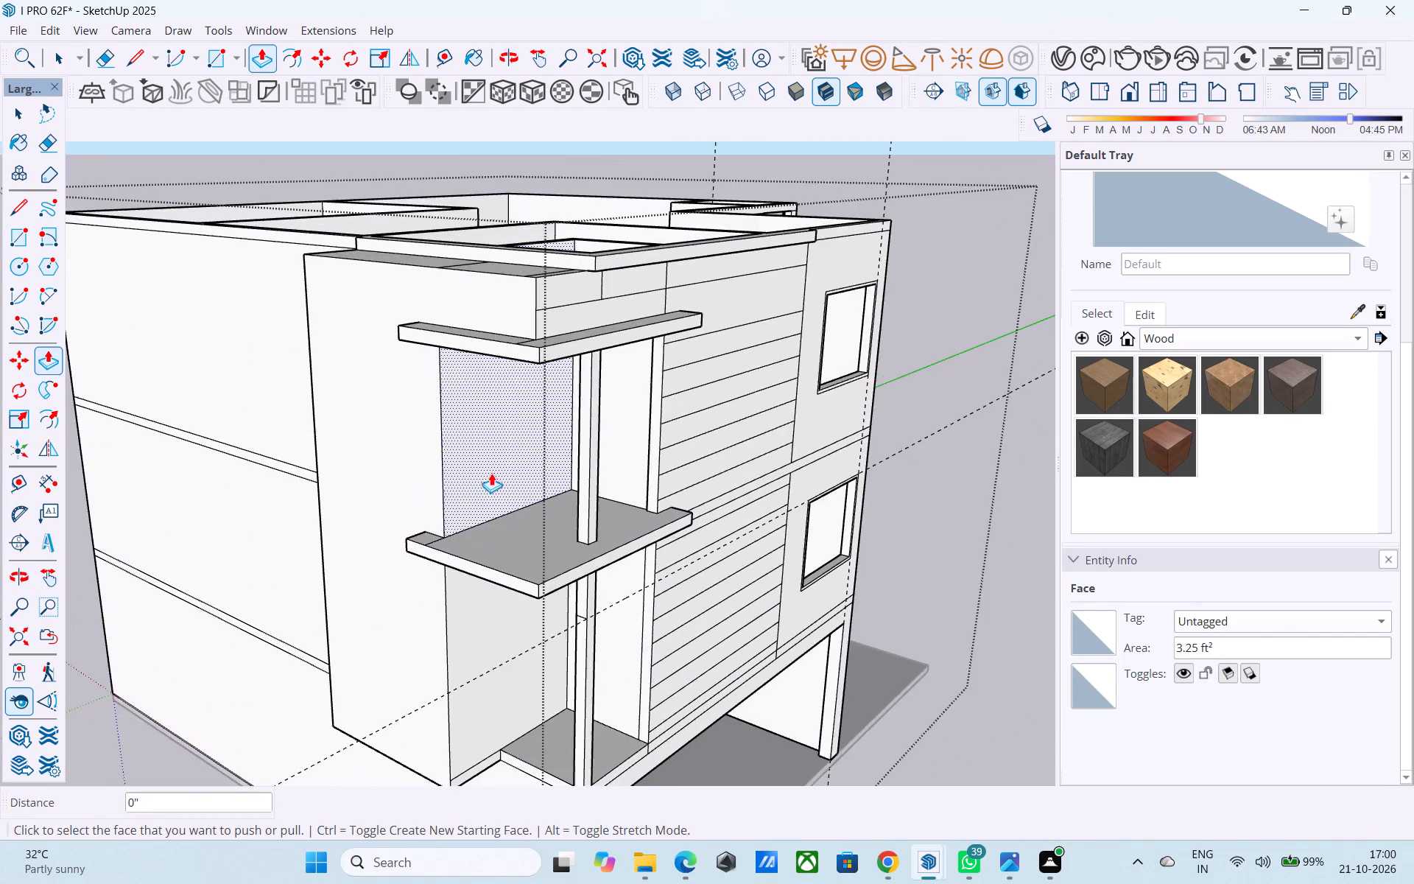
Pull the lower balcony slab's blank-side face out past the projecting wall to line up with the upper slab's side edge.
scroll(491, 473, "down", 8)
middle_click_drag(497, 607, 484, 590)
scroll(496, 628, "up", 9)
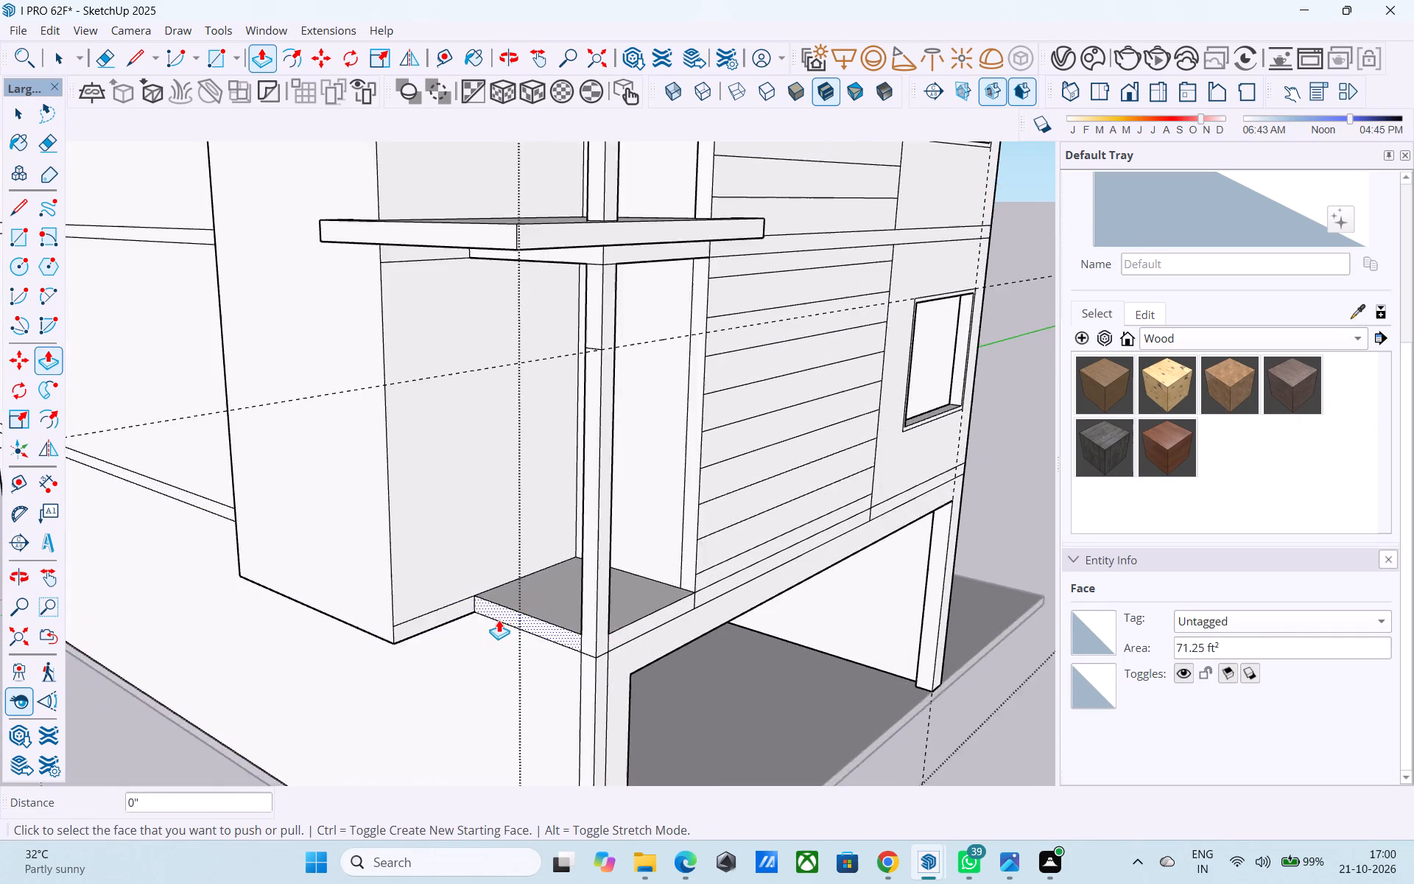
scroll(499, 619, "down", 12)
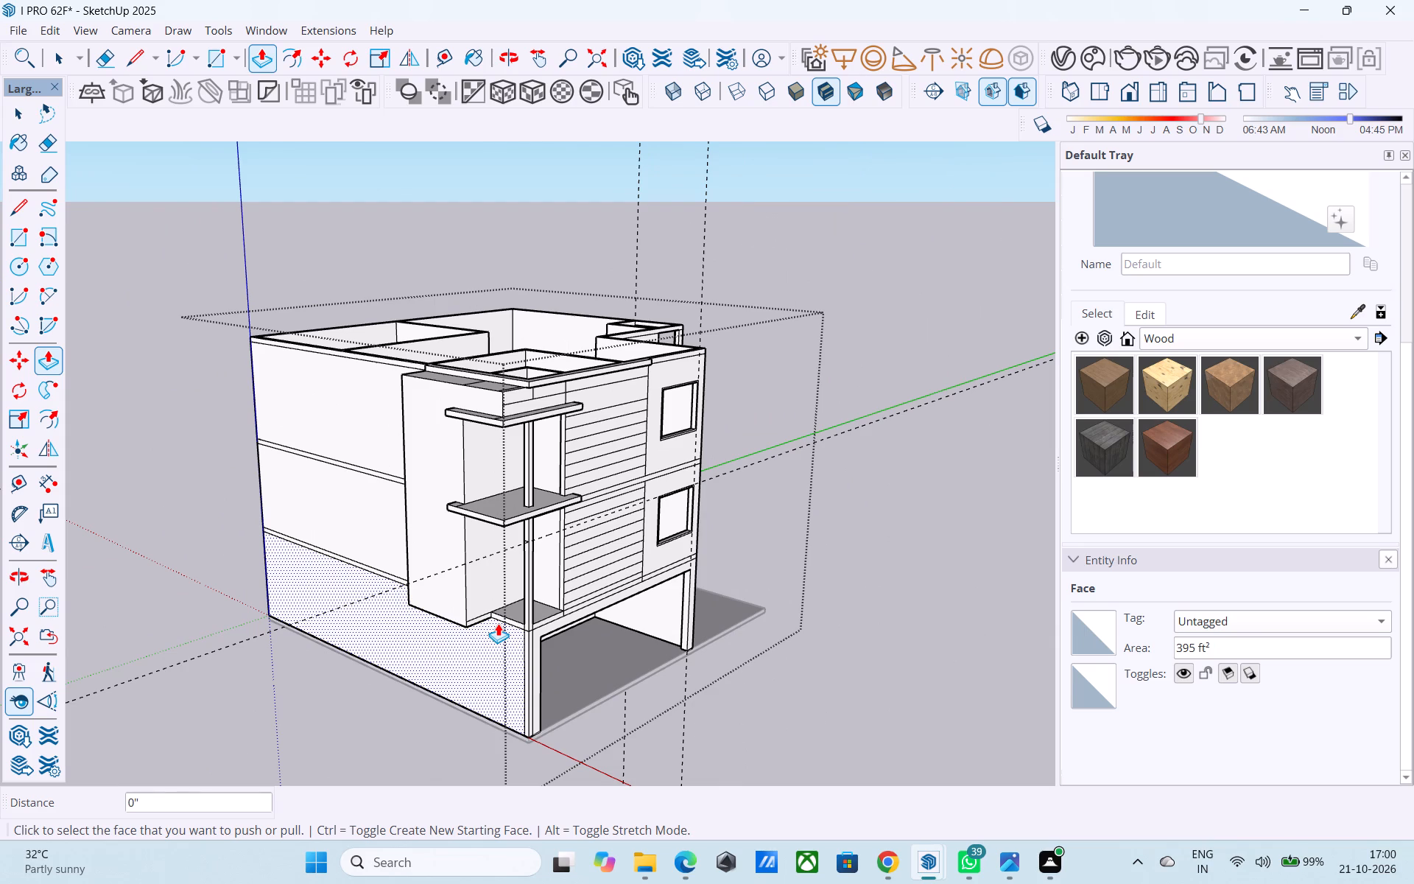
scroll(500, 619, "up", 12)
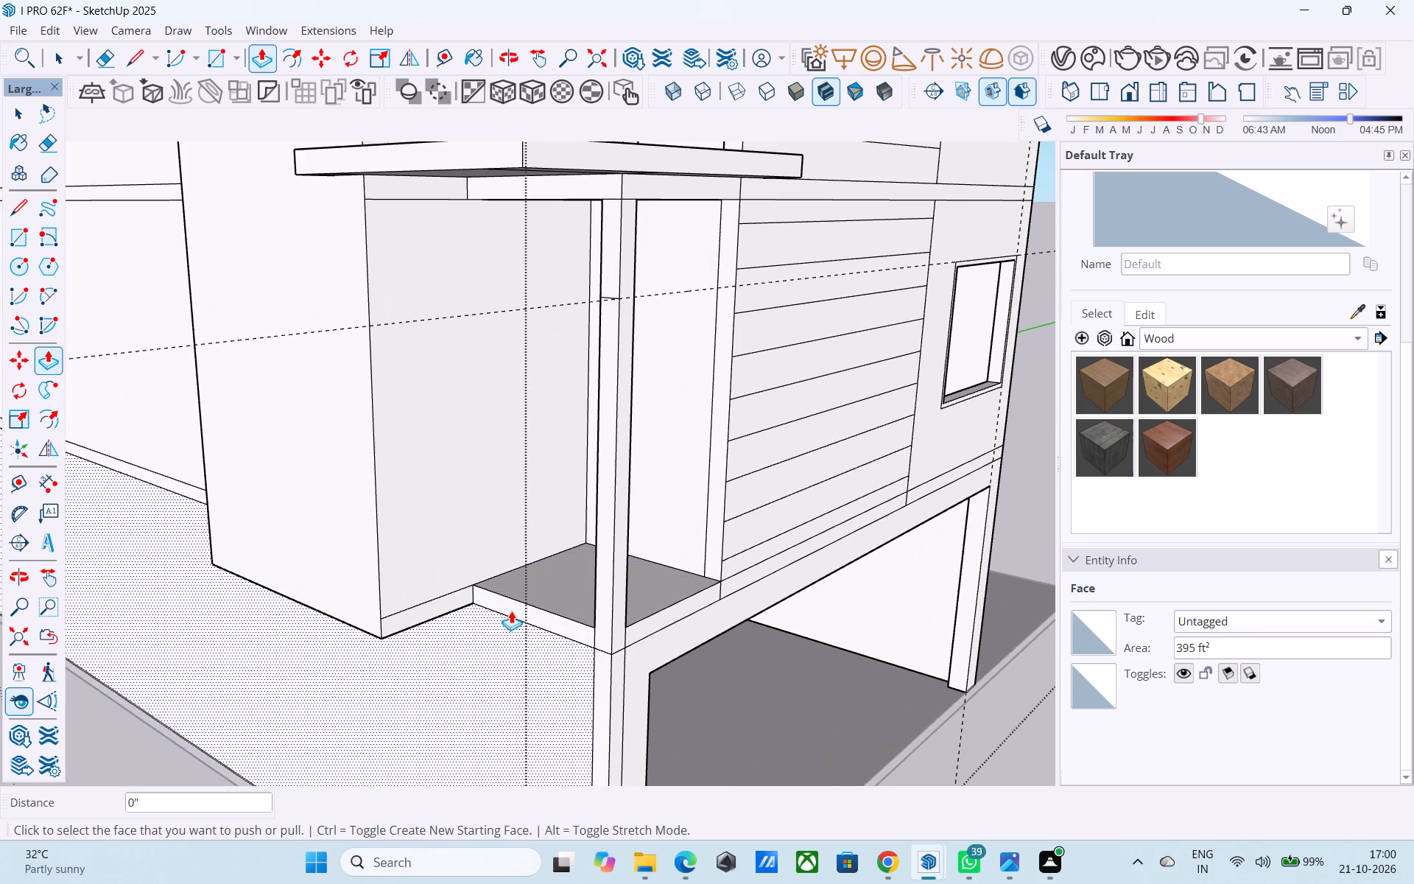
left_click(518, 599)
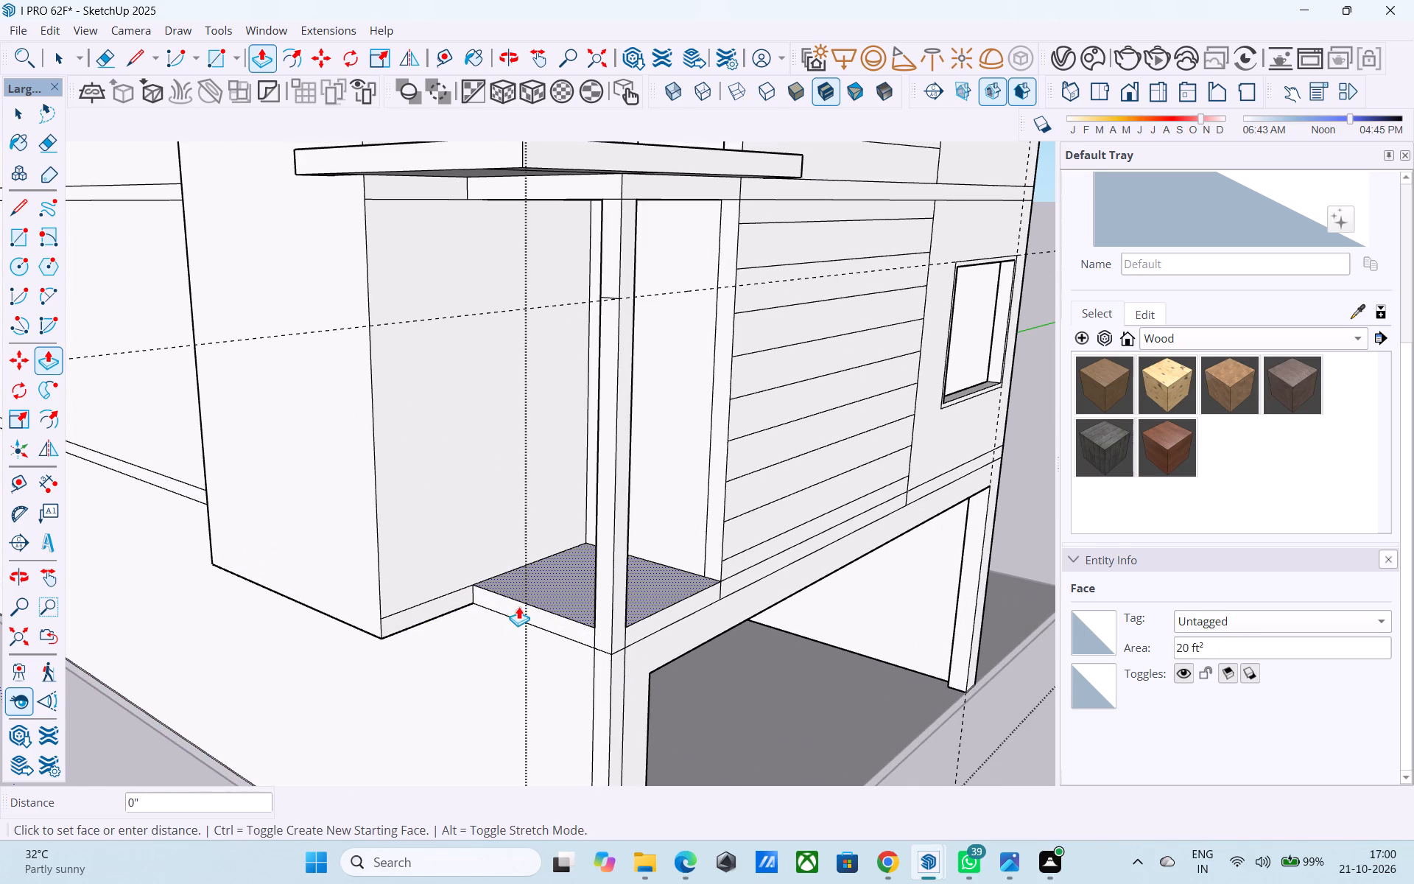
key("space")
left_click(517, 606)
key("p")
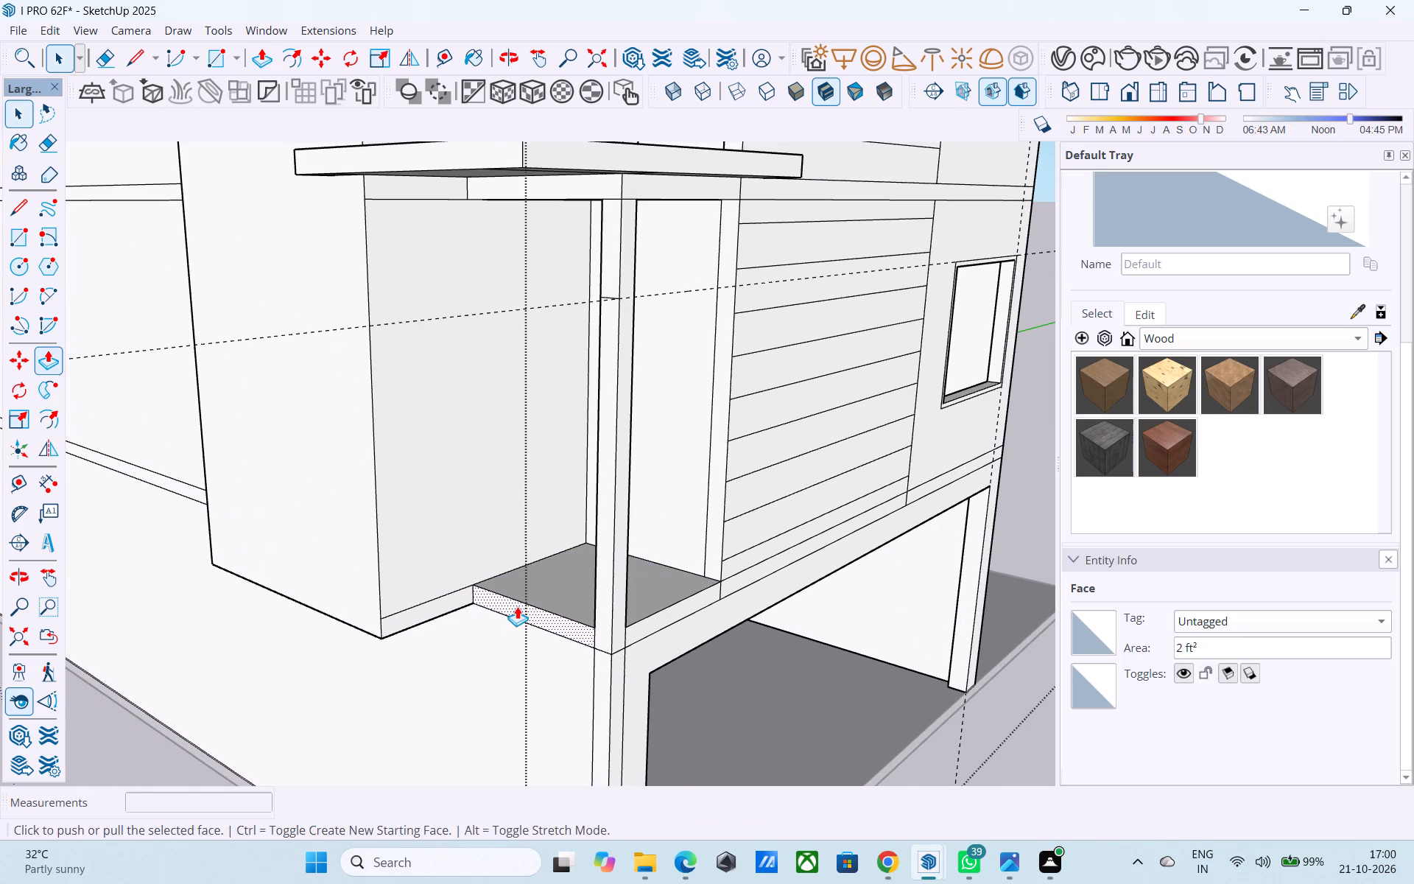
double_click(517, 606)
left_click(516, 596)
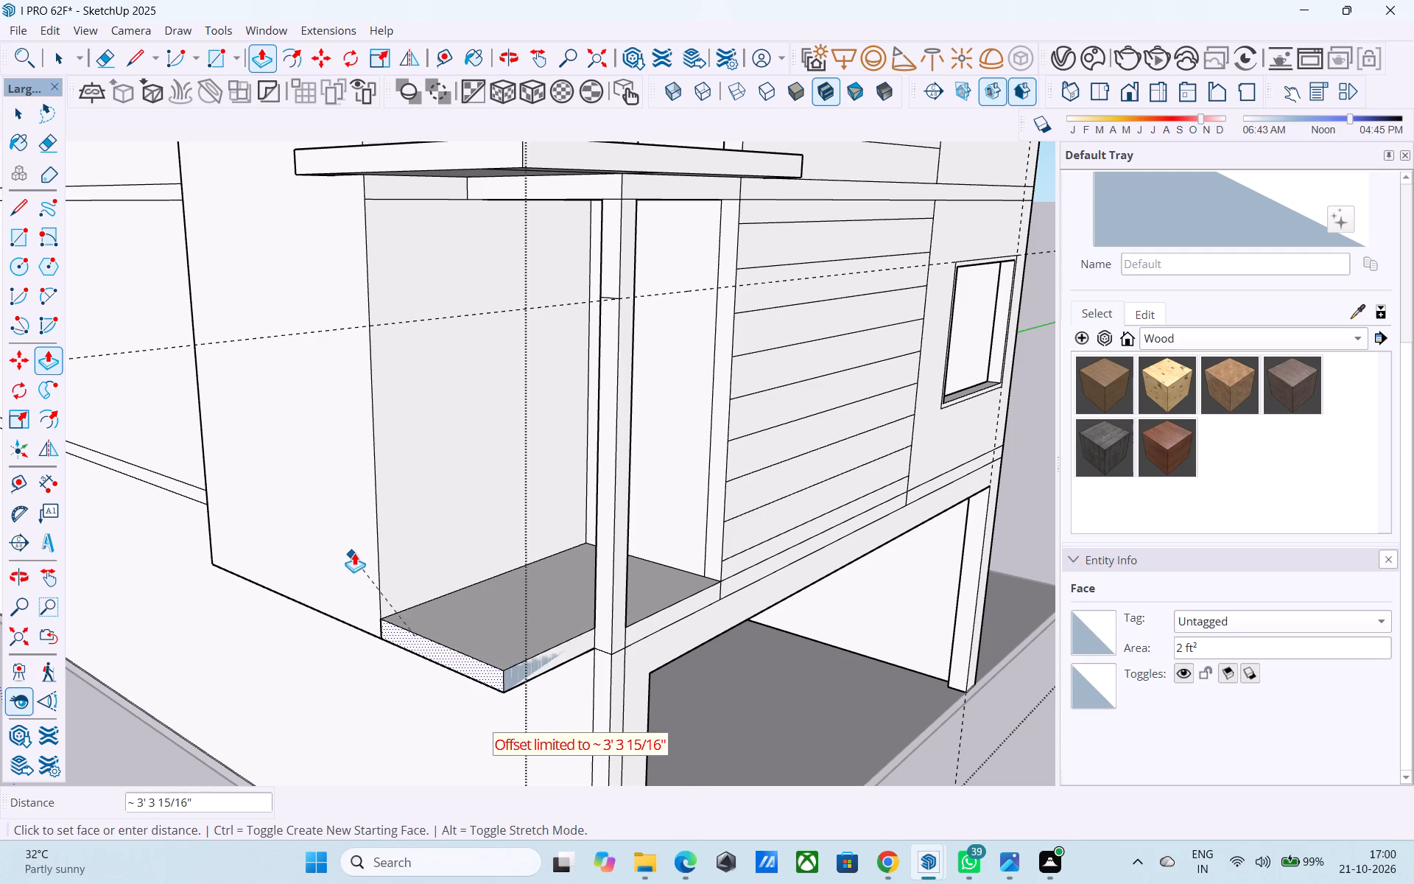
left_click(355, 550)
scroll(358, 550, "down", 6)
left_click(376, 596)
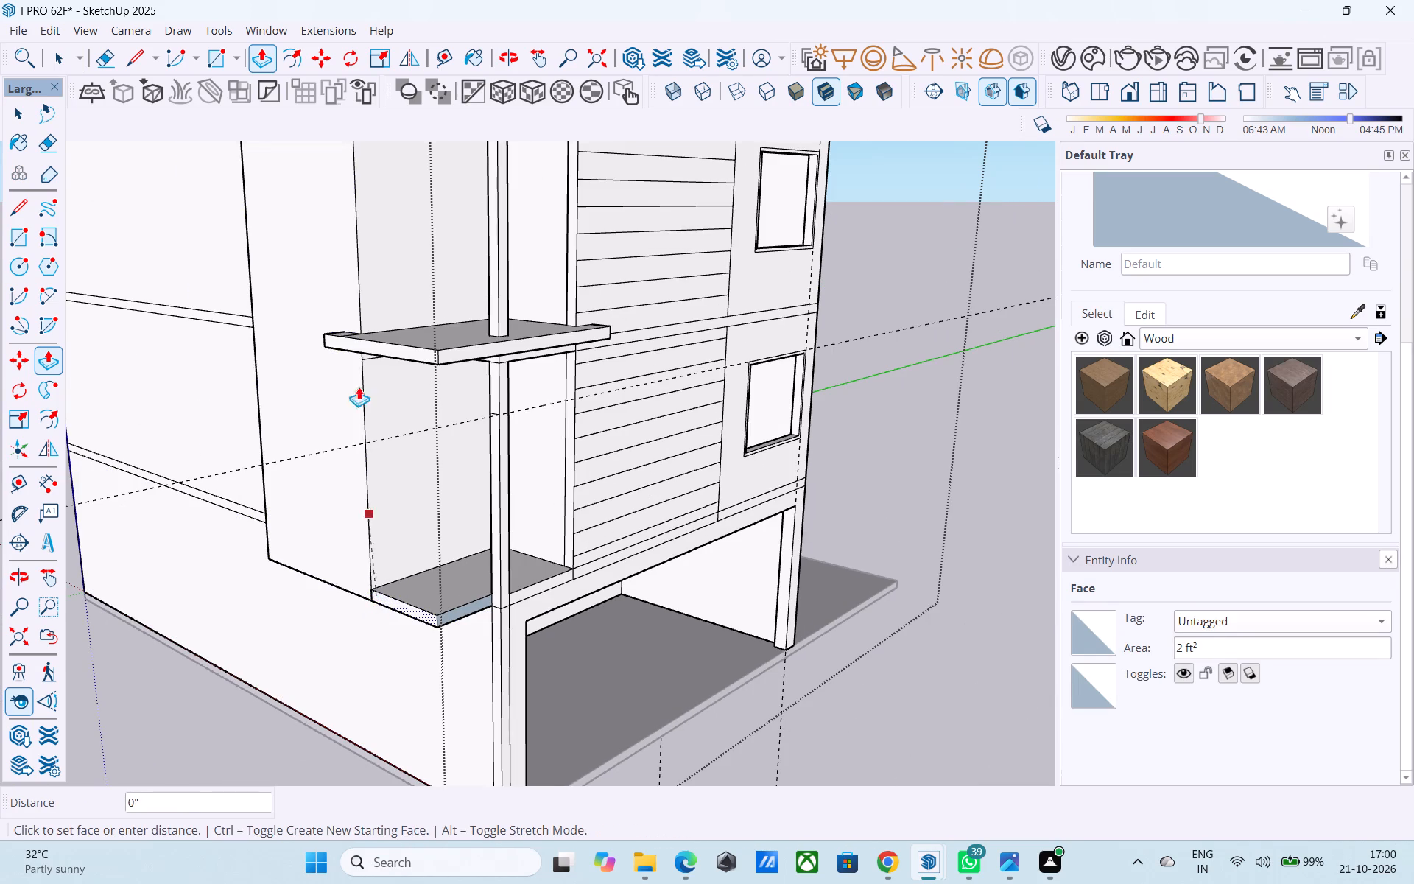
left_click(355, 336)
Pull the front face of the lower slab's new side extension forward to line up with the upper slab's front edge.
scroll(515, 592, "up", 4)
key("space")
left_click(458, 613)
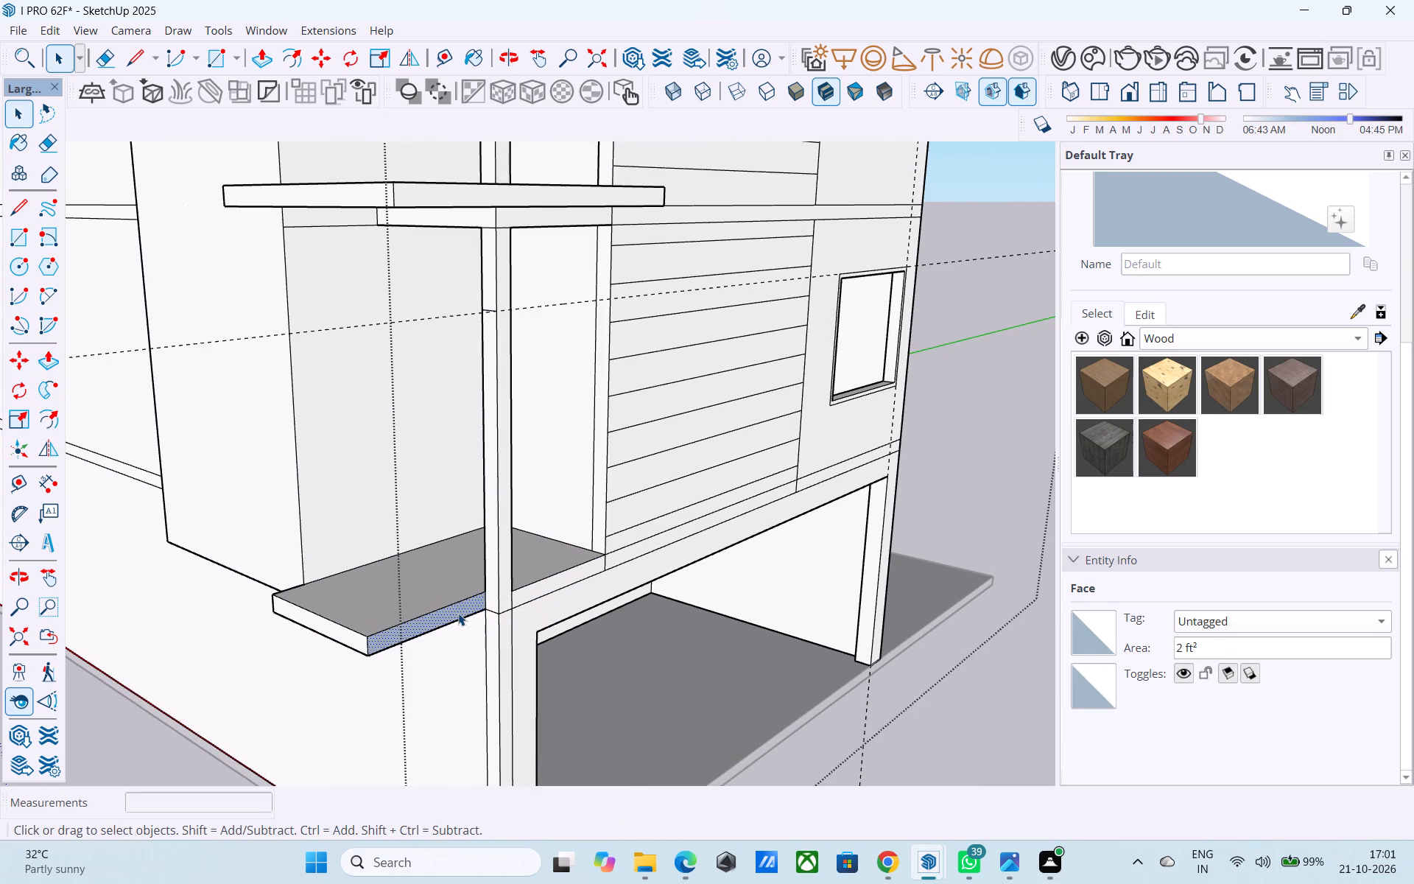
key("p")
left_click(458, 613)
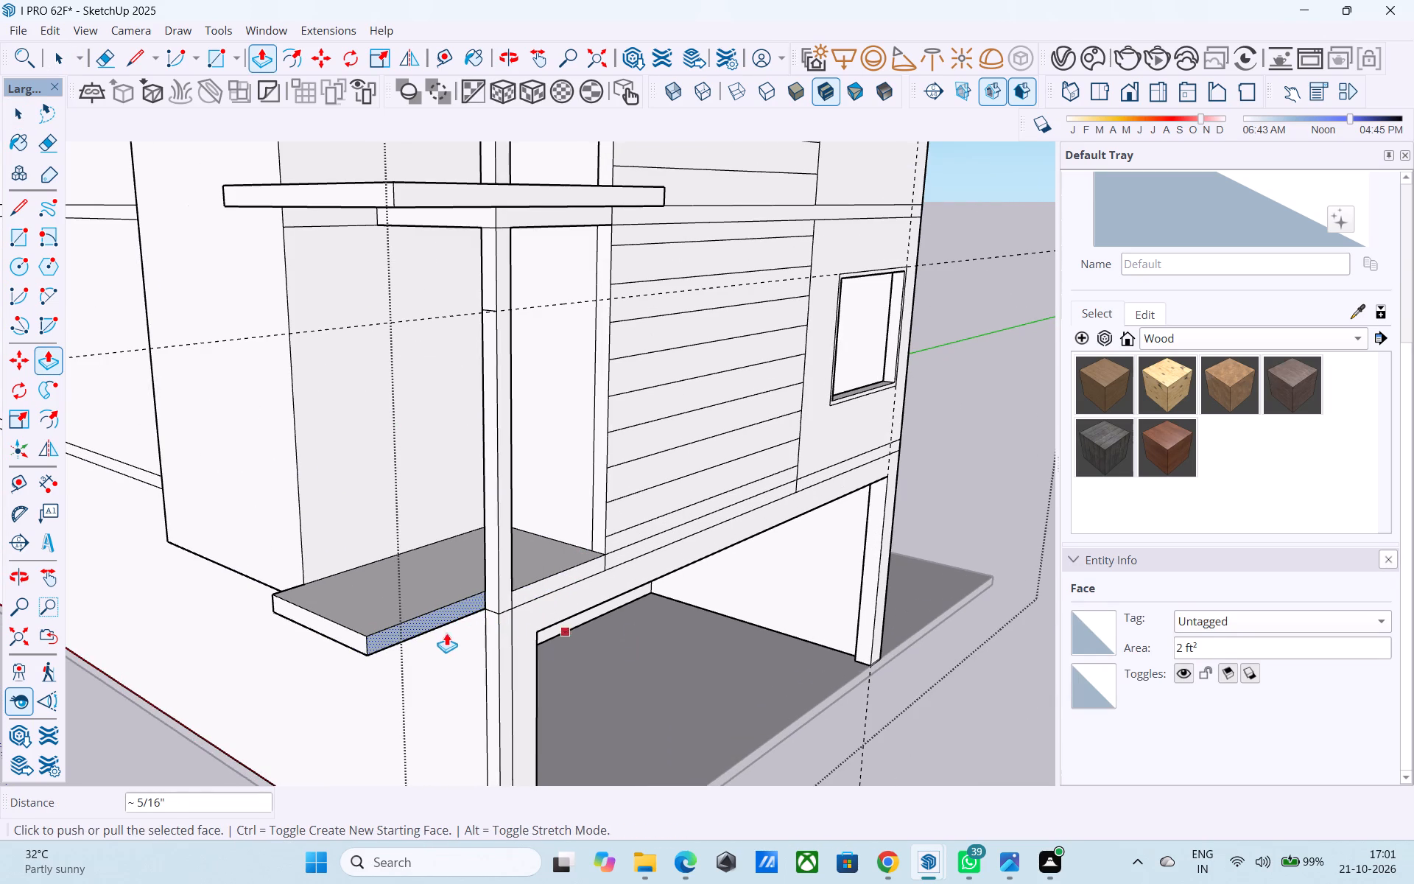
left_click(440, 622)
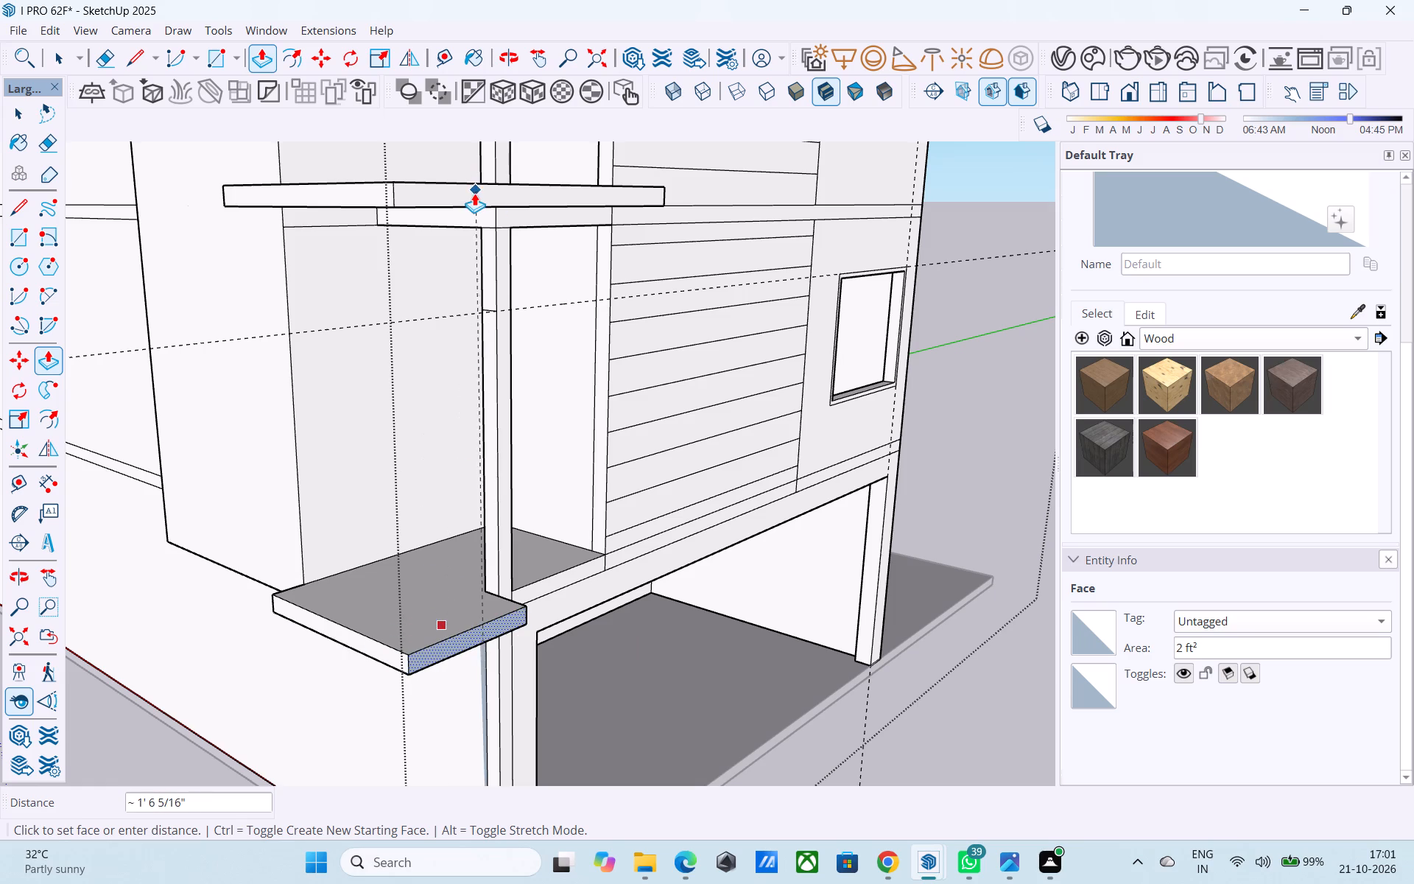
left_click(474, 192)
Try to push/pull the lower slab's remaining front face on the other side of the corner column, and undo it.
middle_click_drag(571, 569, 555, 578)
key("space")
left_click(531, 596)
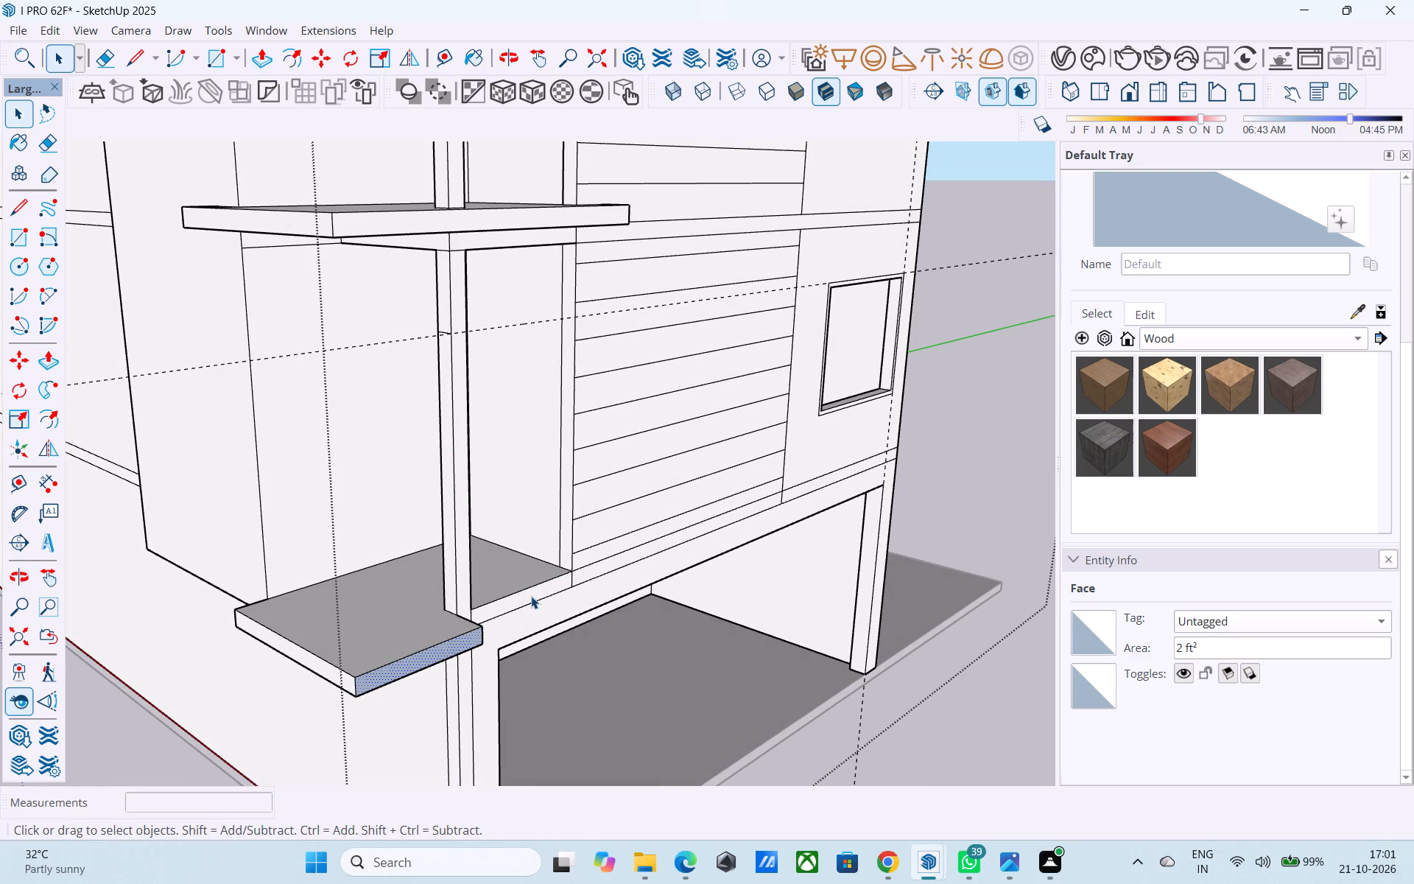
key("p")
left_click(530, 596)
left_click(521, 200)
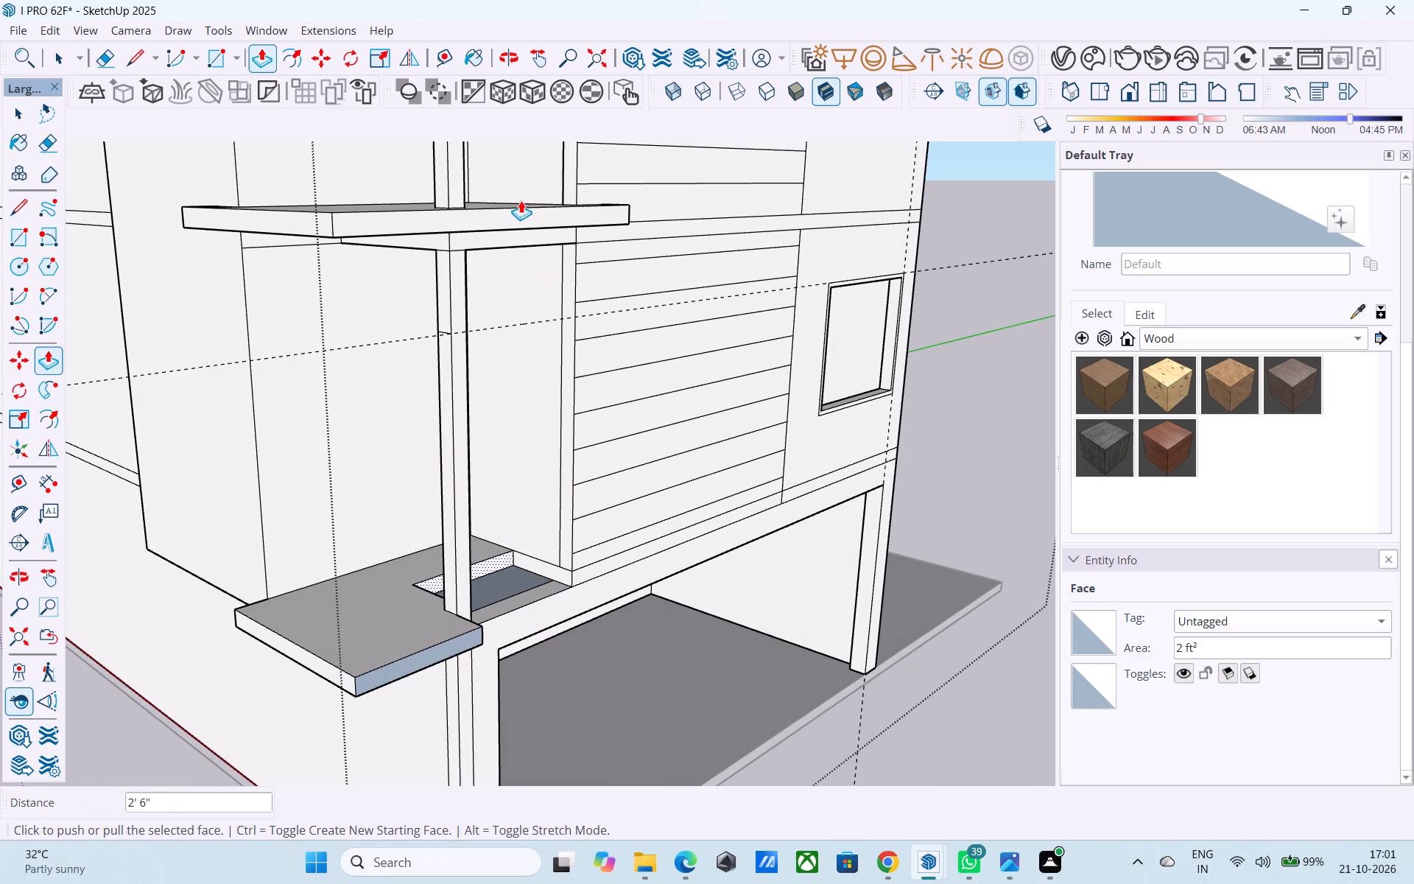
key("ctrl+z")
Pull the lower slab's remaining front face forward 1' to match the upper balcony slab.
scroll(532, 608, "up", 2)
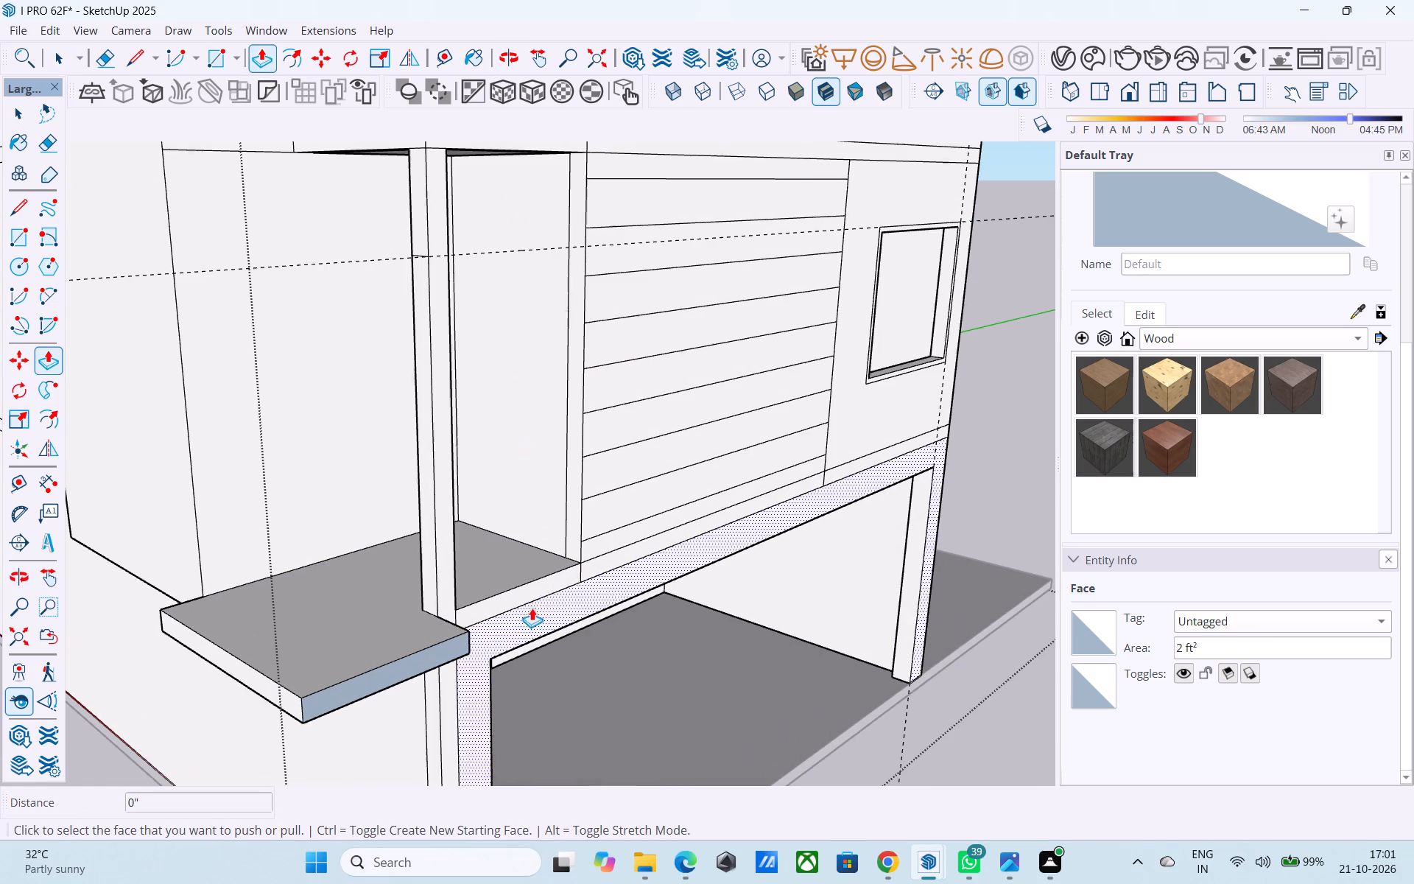
left_click(529, 588)
scroll(568, 272, "down", 3)
middle_click_drag(564, 297, 549, 393)
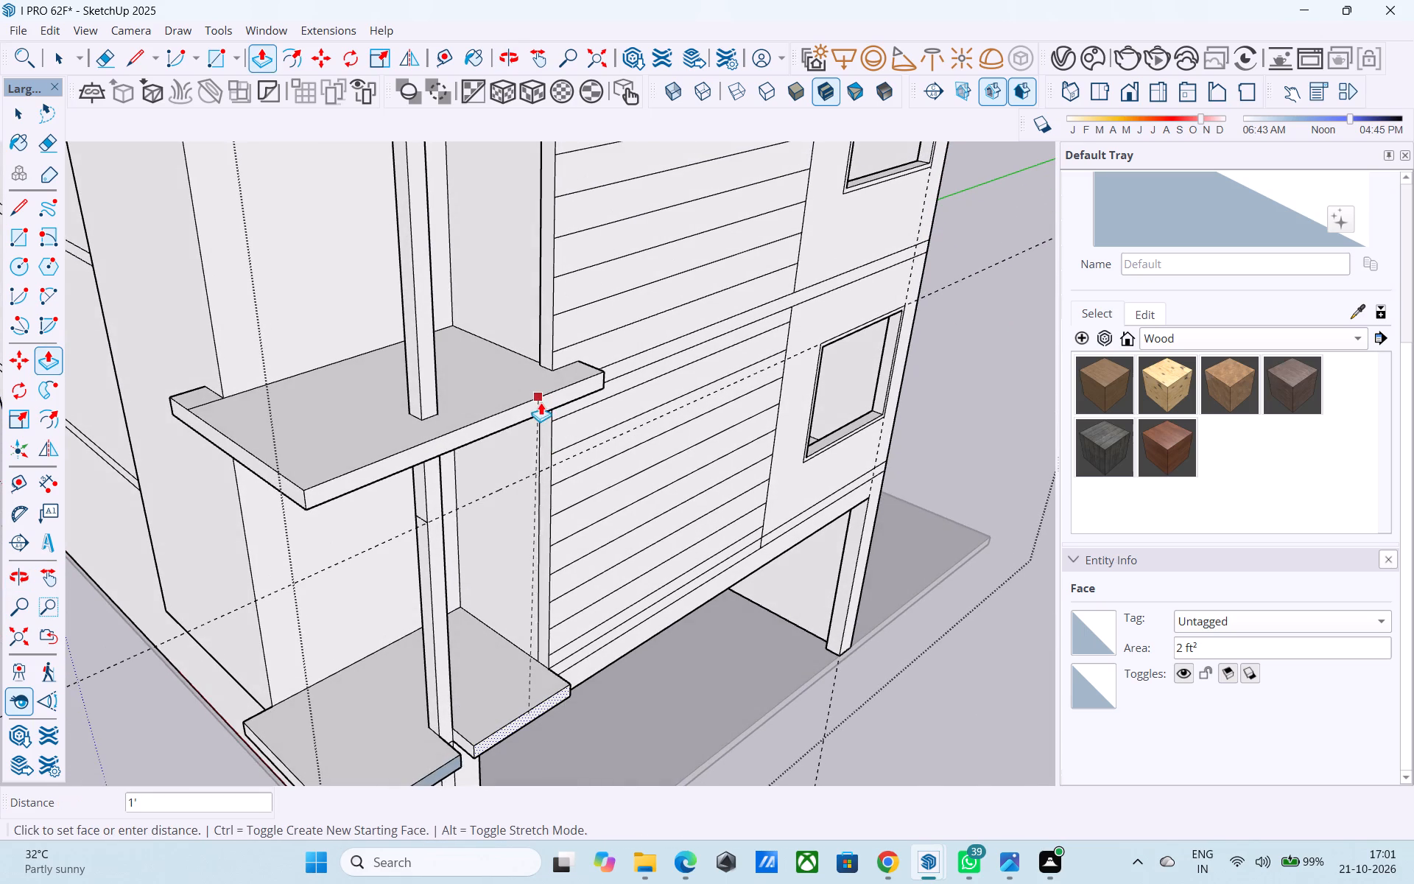
left_click(535, 407)
Draw a 6" line across the corner column's front face at the lower slab's top level, joining both slab parts.
scroll(535, 407, "down", 6)
middle_click_drag(518, 577, 417, 498)
scroll(375, 494, "up", 6)
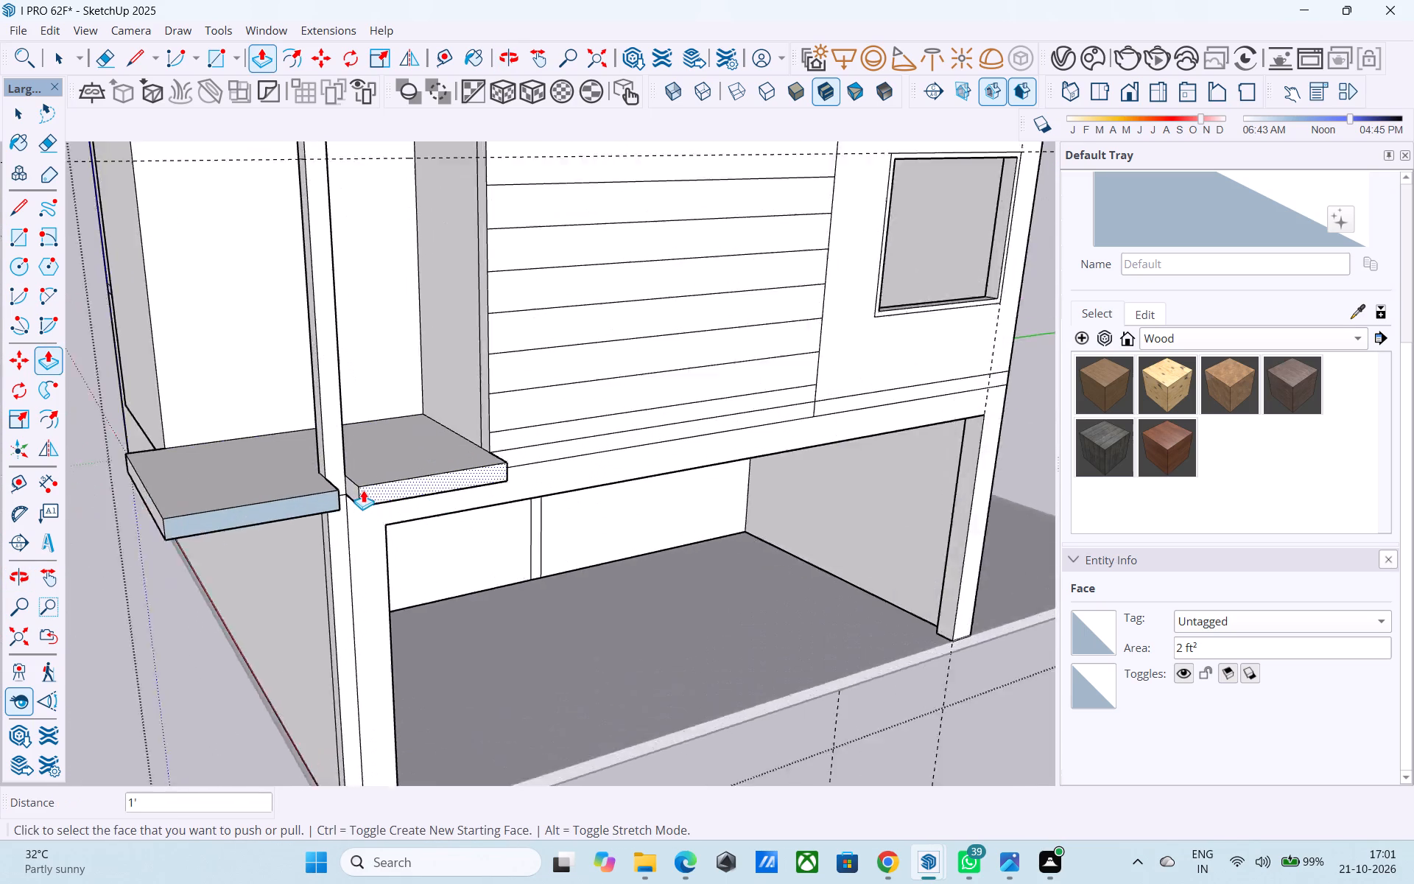
scroll(363, 490, "up", 9)
middle_click_drag(334, 507, 294, 547)
scroll(294, 550, "up", 1)
key("l")
scroll(289, 497, "up", 5)
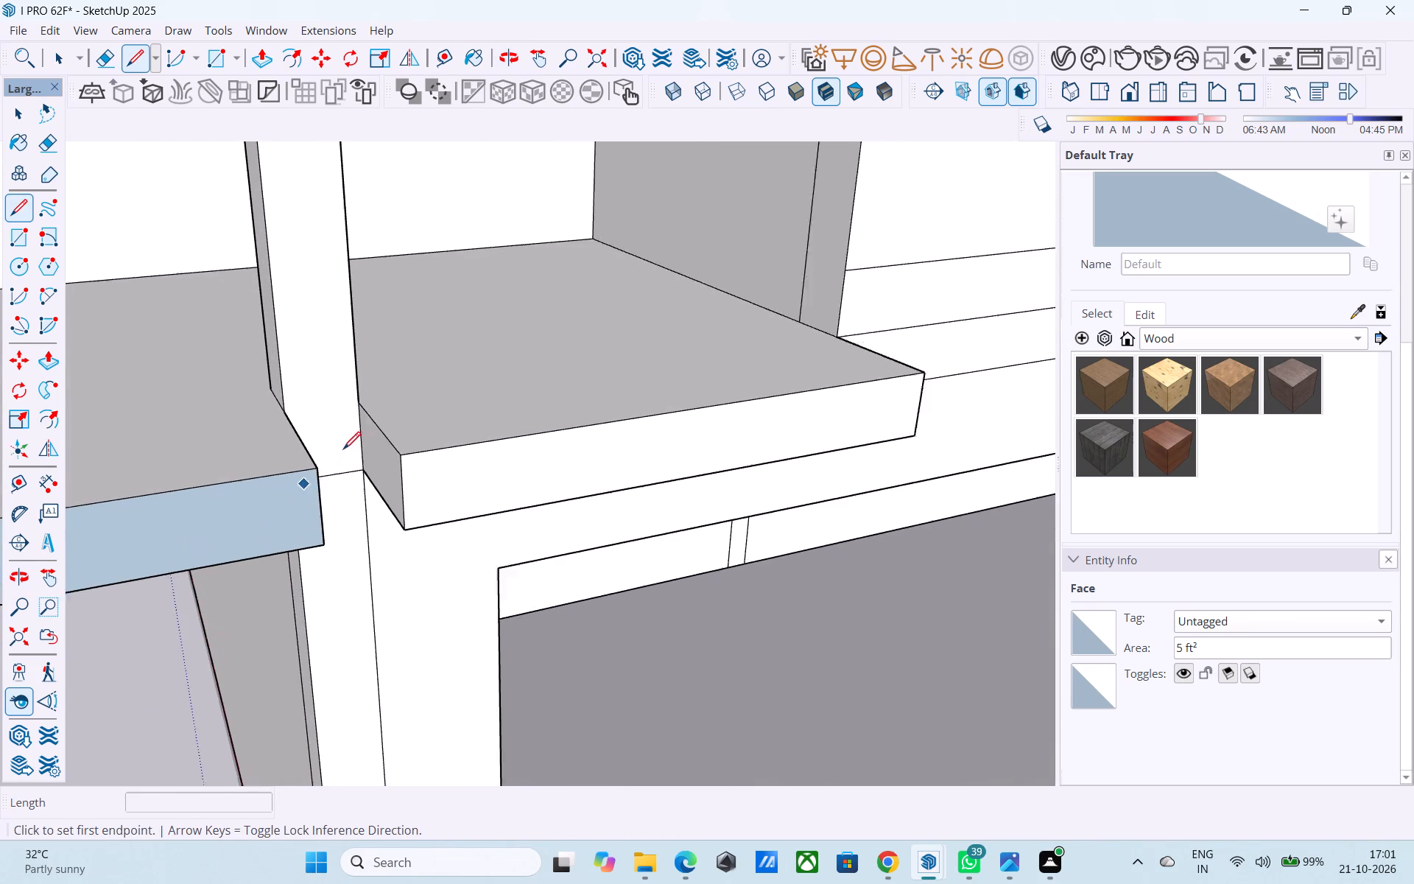
left_click(363, 400)
middle_click_drag(354, 401, 276, 403)
left_click(287, 376)
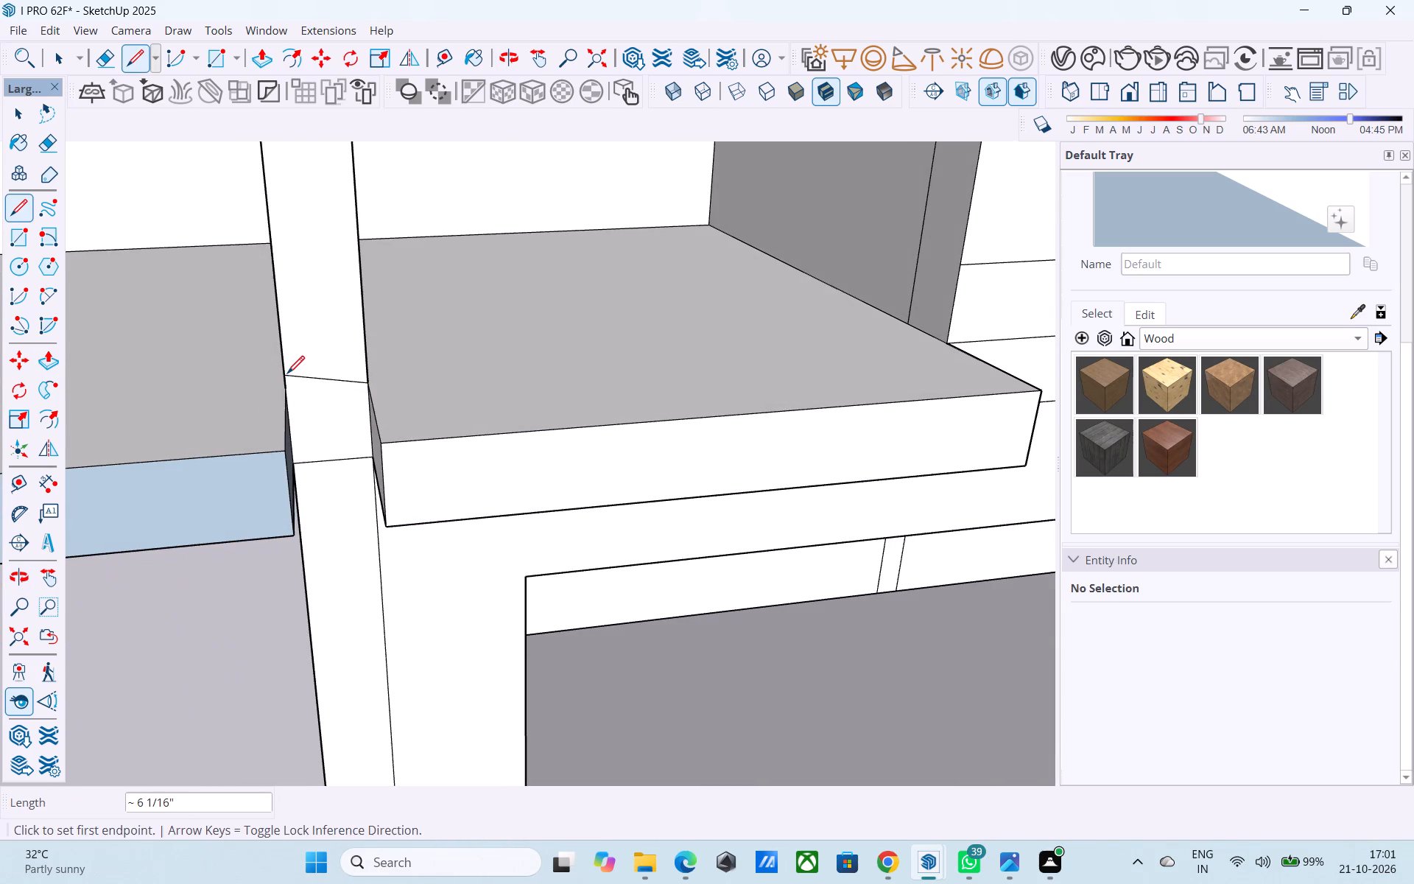
key("ctrl+z")
left_click(362, 390)
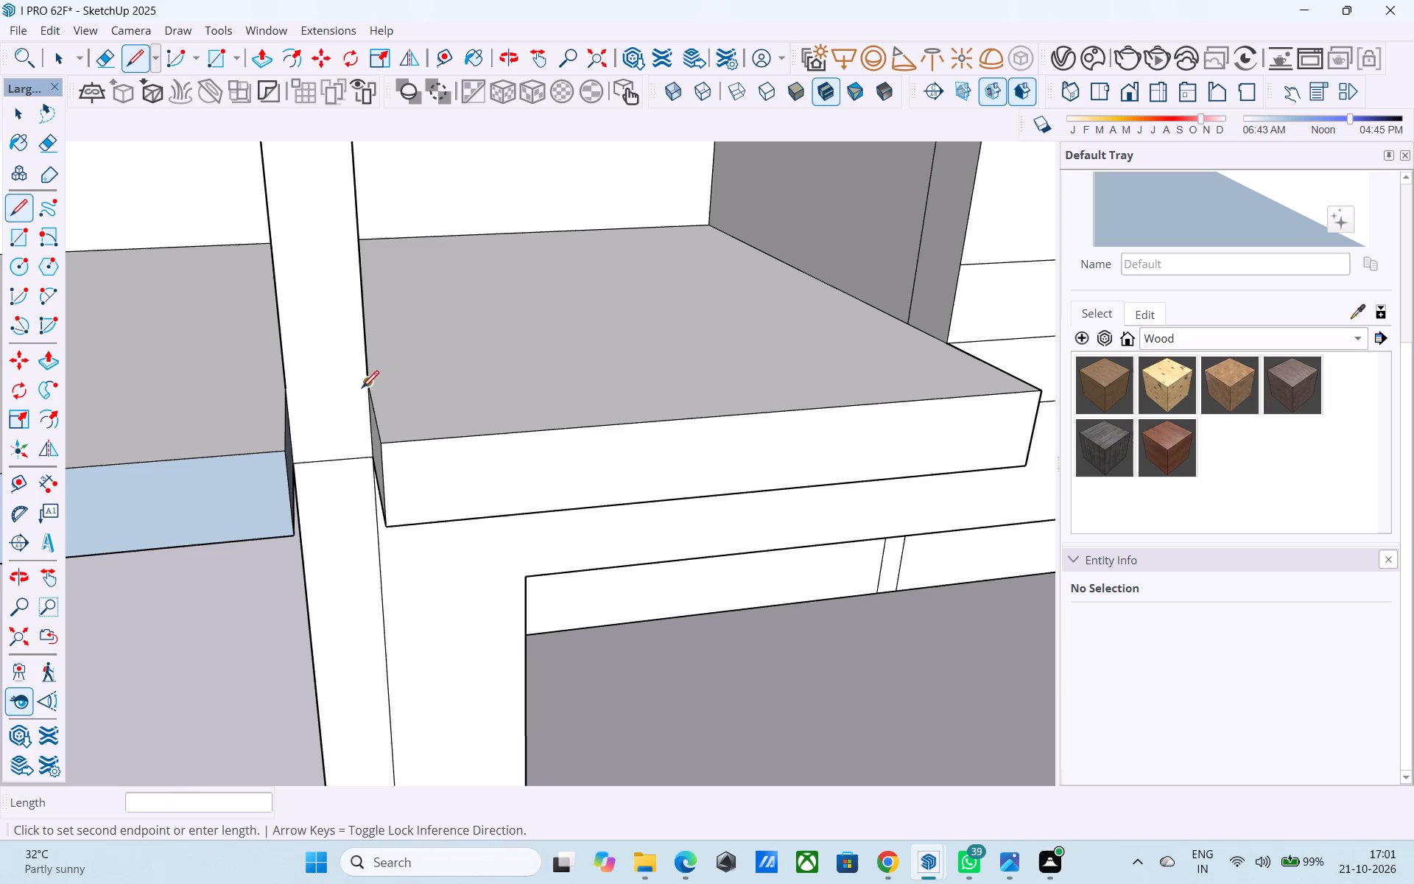
left_click(290, 387)
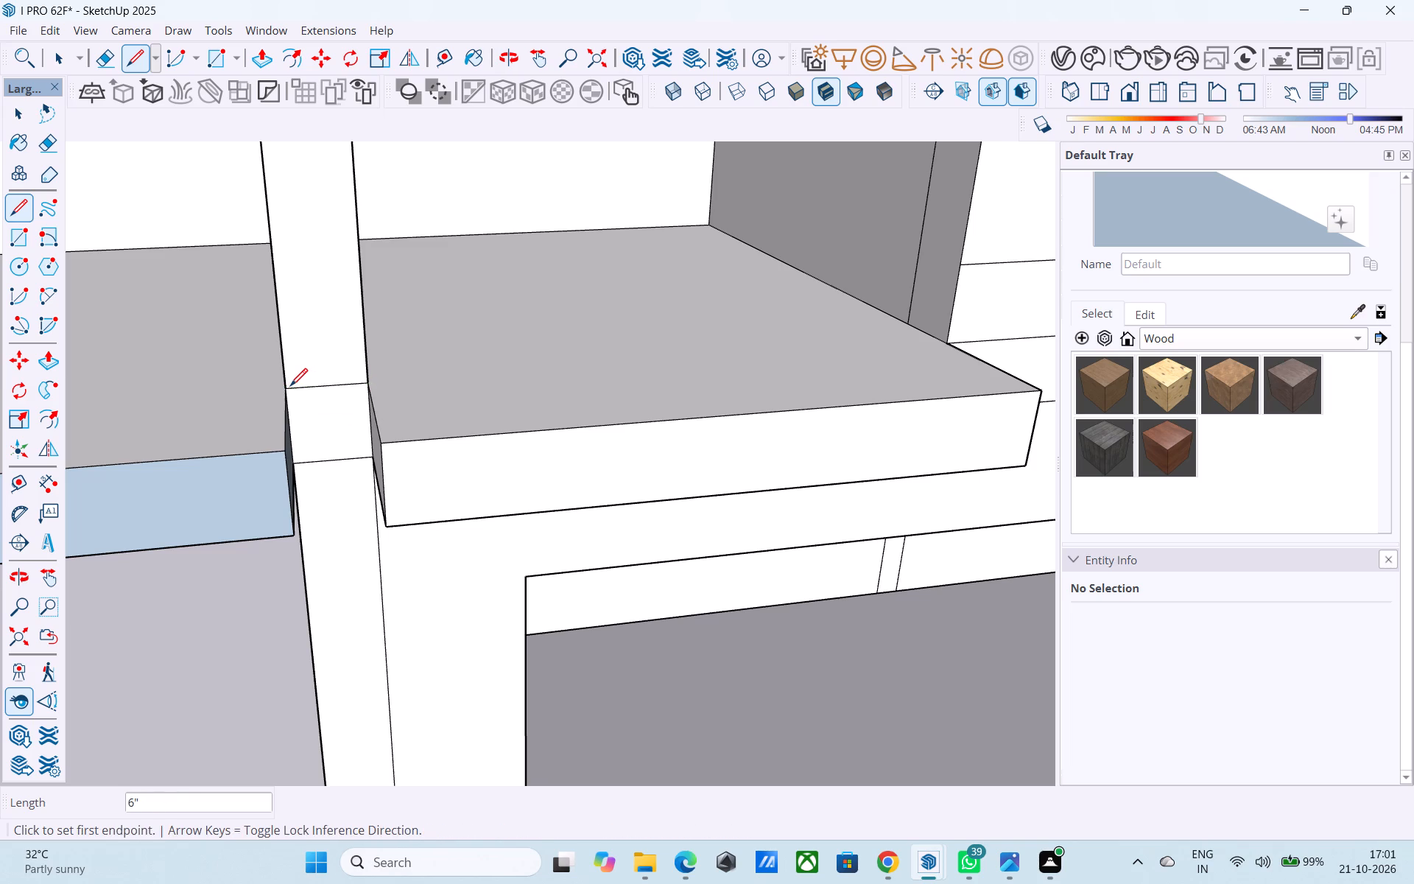
Pull the corner column's face between the lower slab's two parts forward 1' to meet the slab's front.
key("space")
left_click(311, 413)
key("p")
left_click(312, 413)
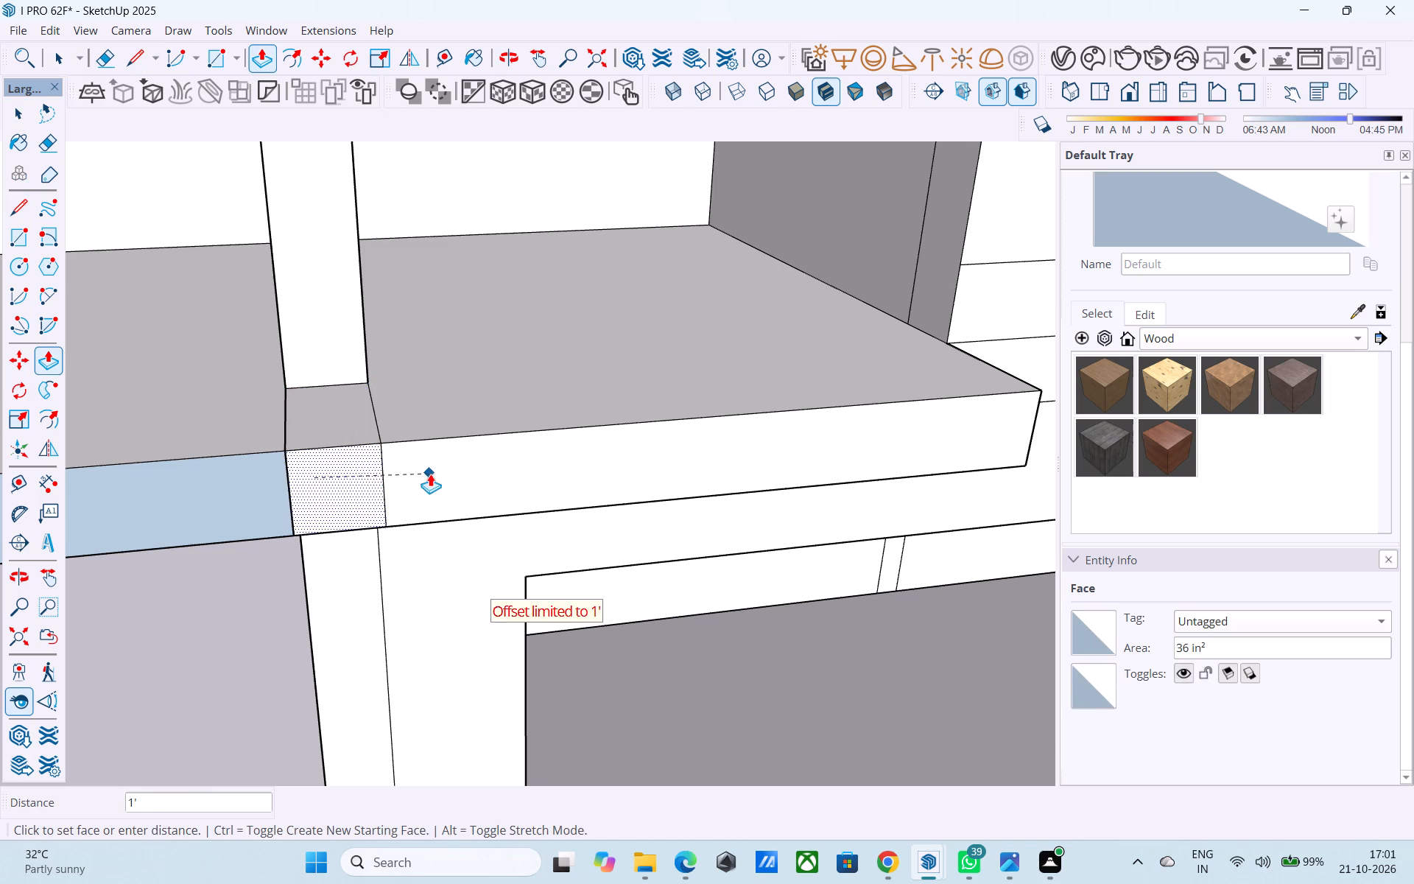
left_click(430, 474)
Reverse the lower slab's blue-shaded front face beside the corner column.
scroll(577, 459, "down", 7)
key("space")
left_click(420, 477)
right_click(421, 477)
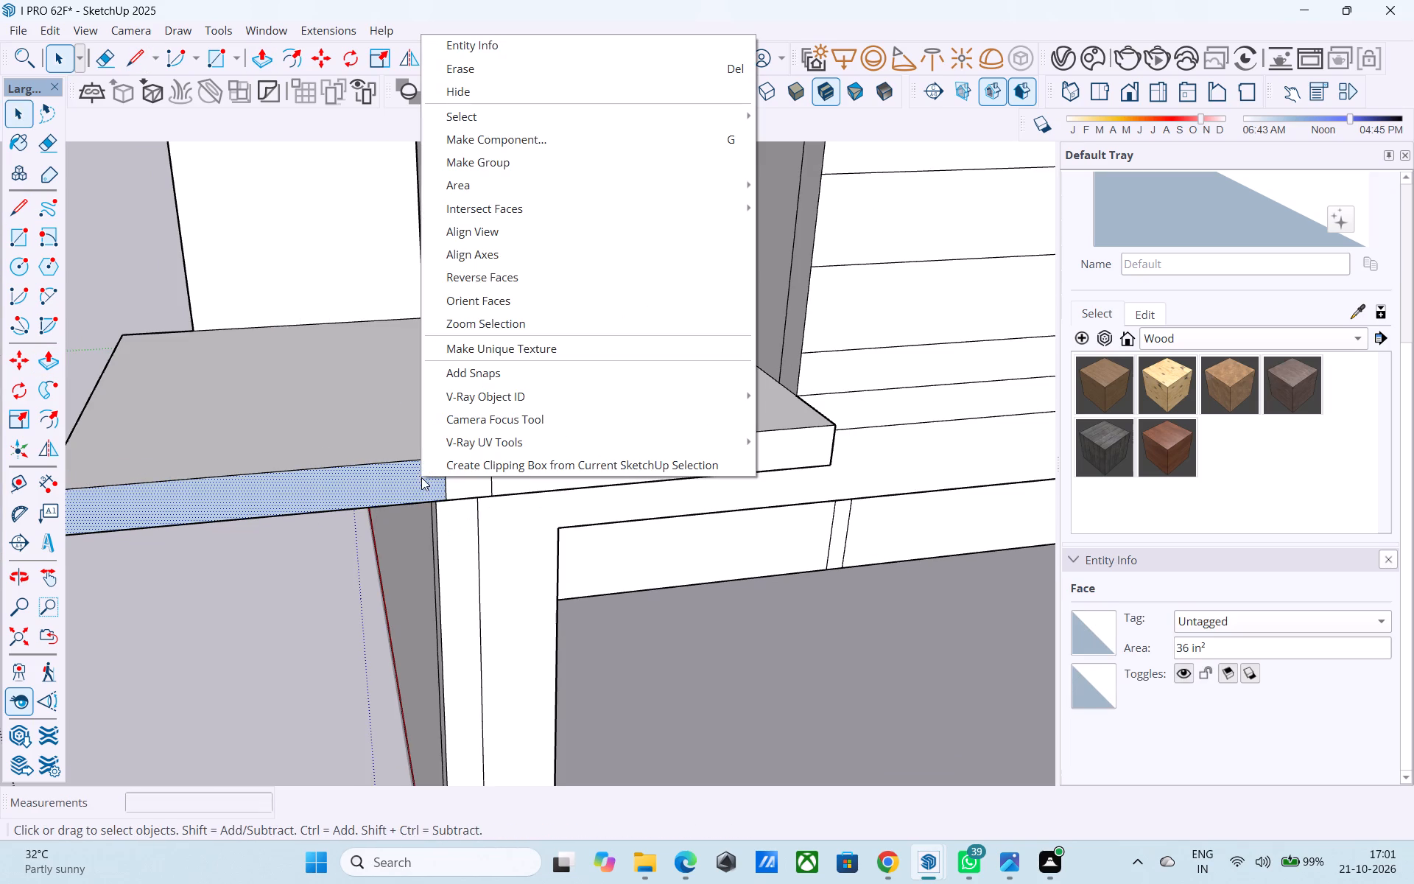
left_click(520, 281)
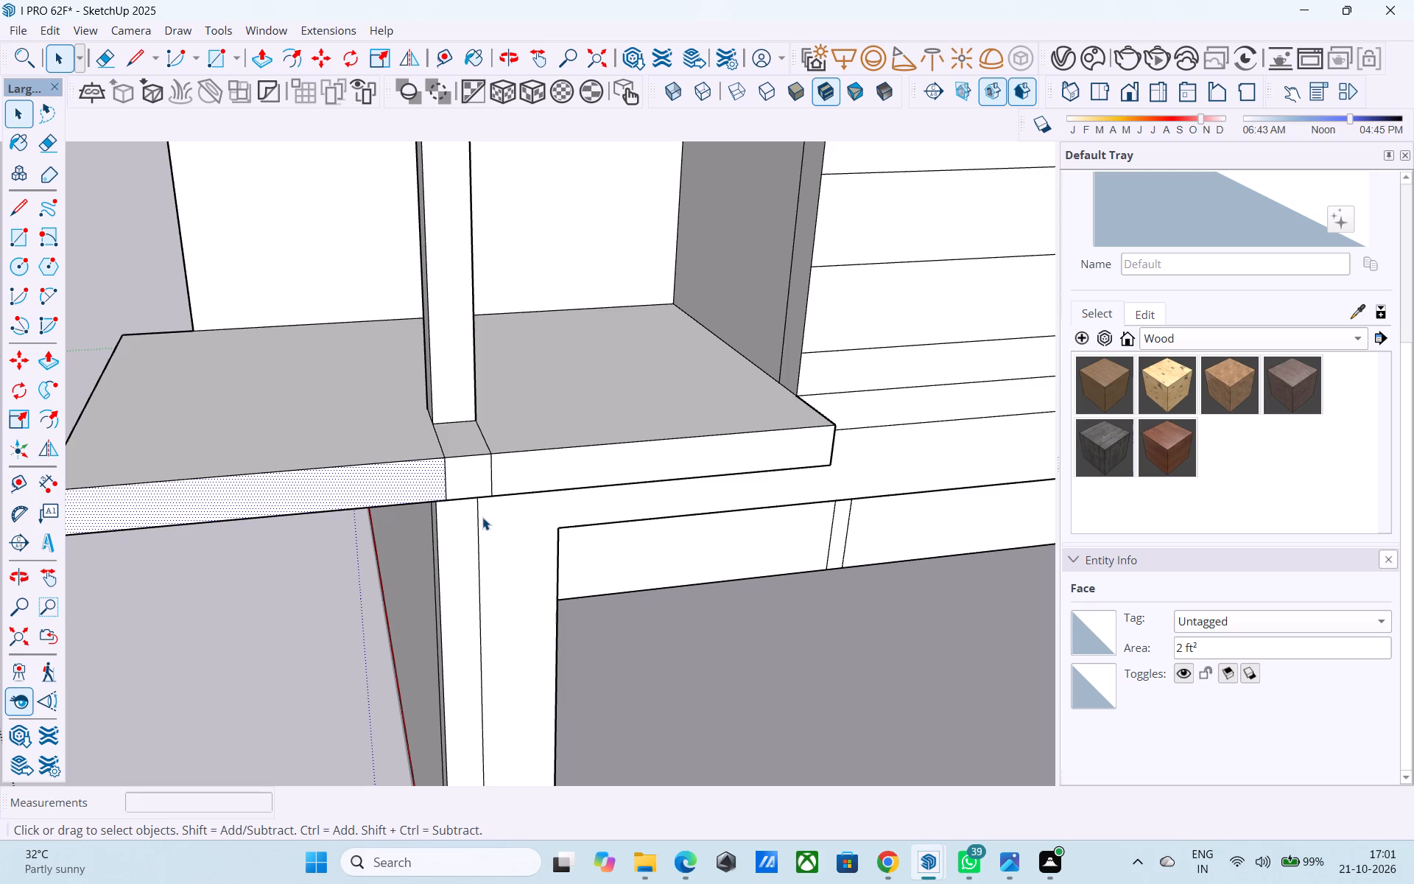
Erase the seam lines across the lower slab's front and top around the corner column.
key("e")
left_click_drag(457, 477, 421, 469)
left_click_drag(513, 472, 465, 467)
left_click_drag(508, 428, 426, 446)
Reverse the blue-shaded face on the underside of the lower balcony slab.
scroll(496, 443, "down", 7)
middle_click_drag(513, 474, 767, 387)
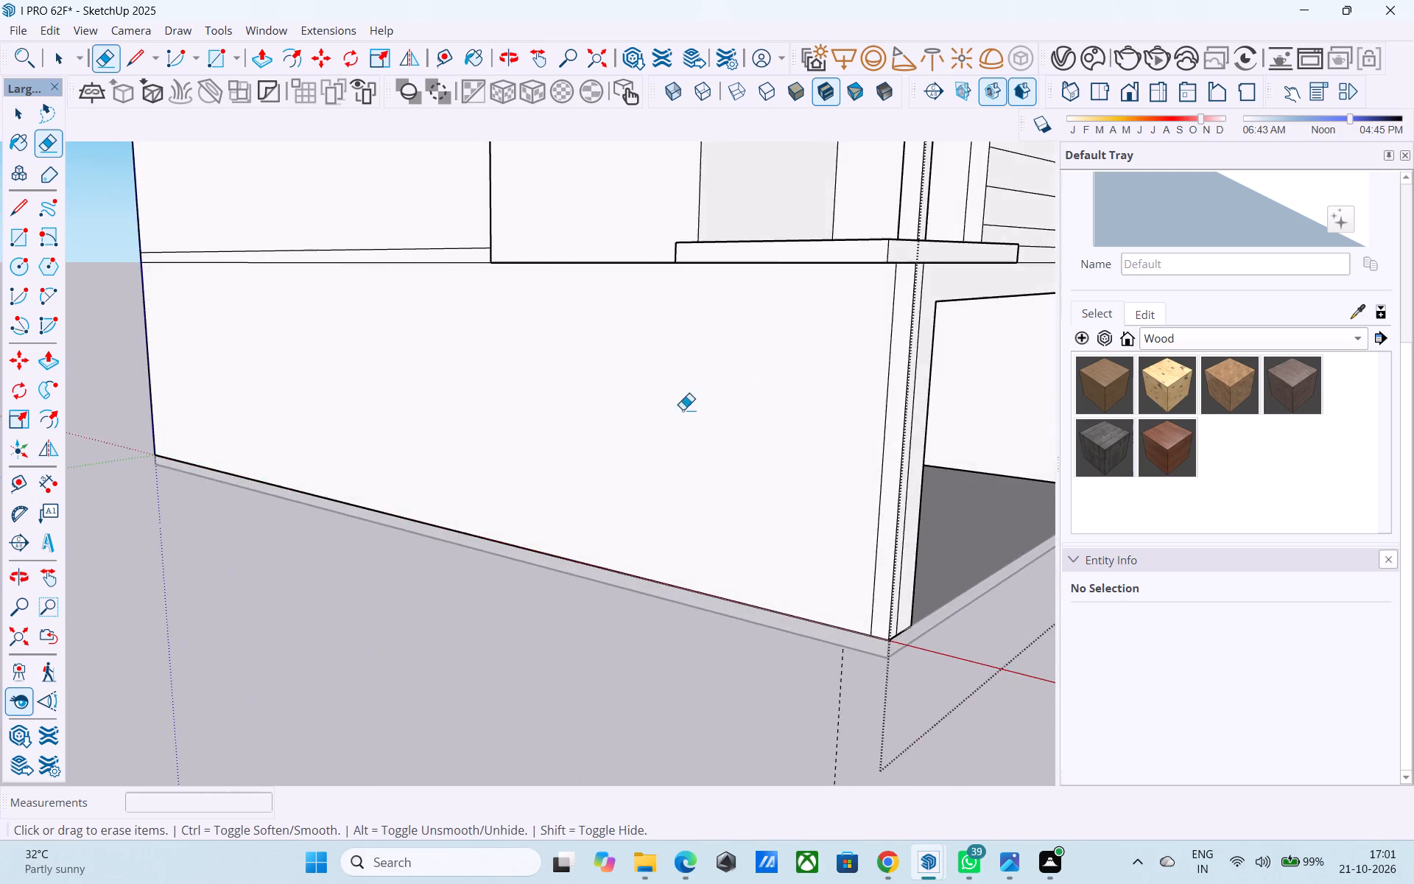
scroll(562, 400, "down", 7)
middle_click_drag(686, 386, 752, 200)
scroll(741, 186, "up", 11)
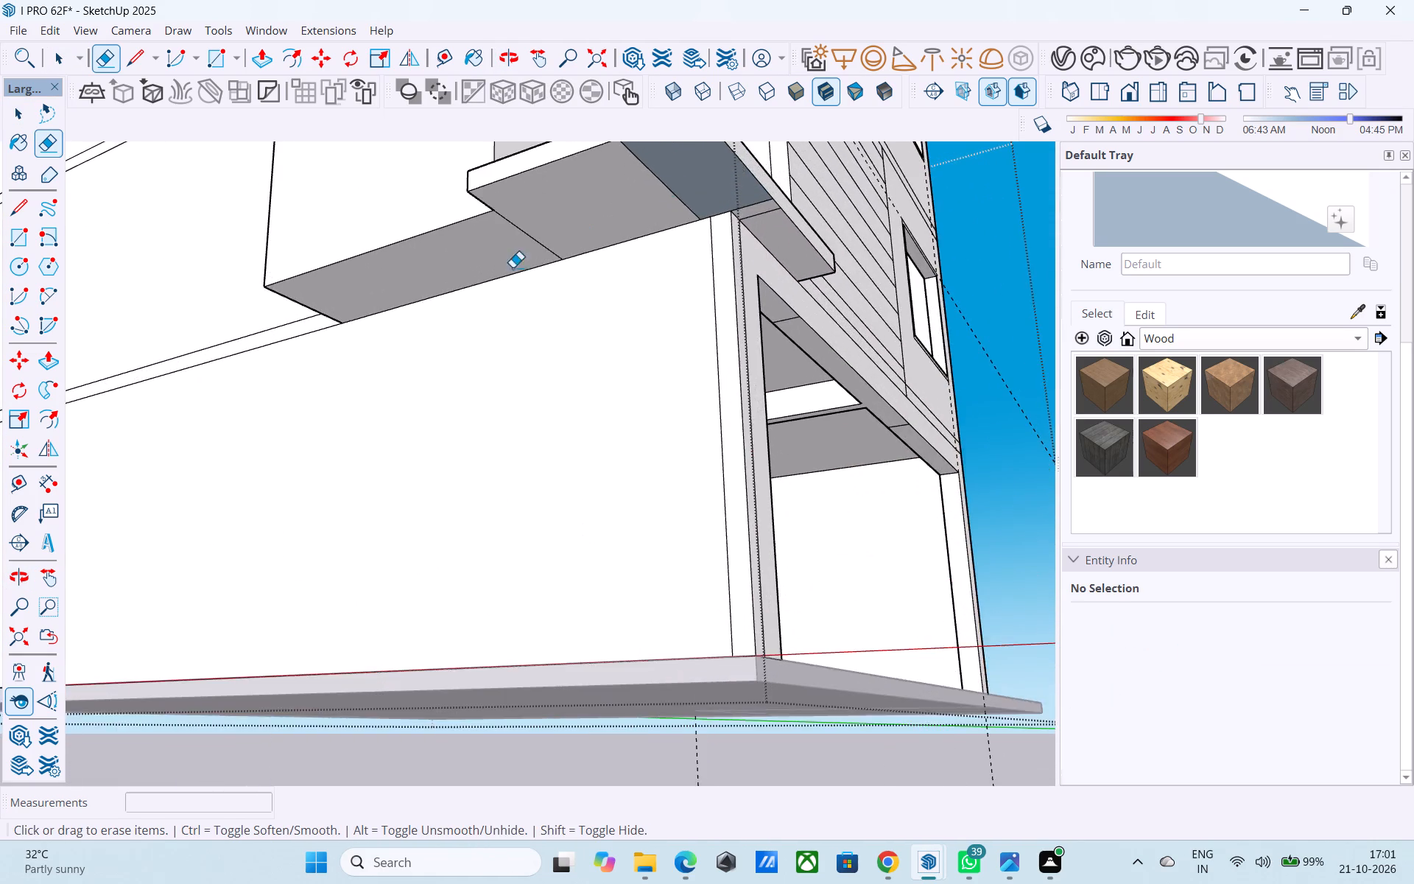
scroll(417, 373, "down", 5)
scroll(589, 227, "up", 10)
key("space")
left_click(485, 382)
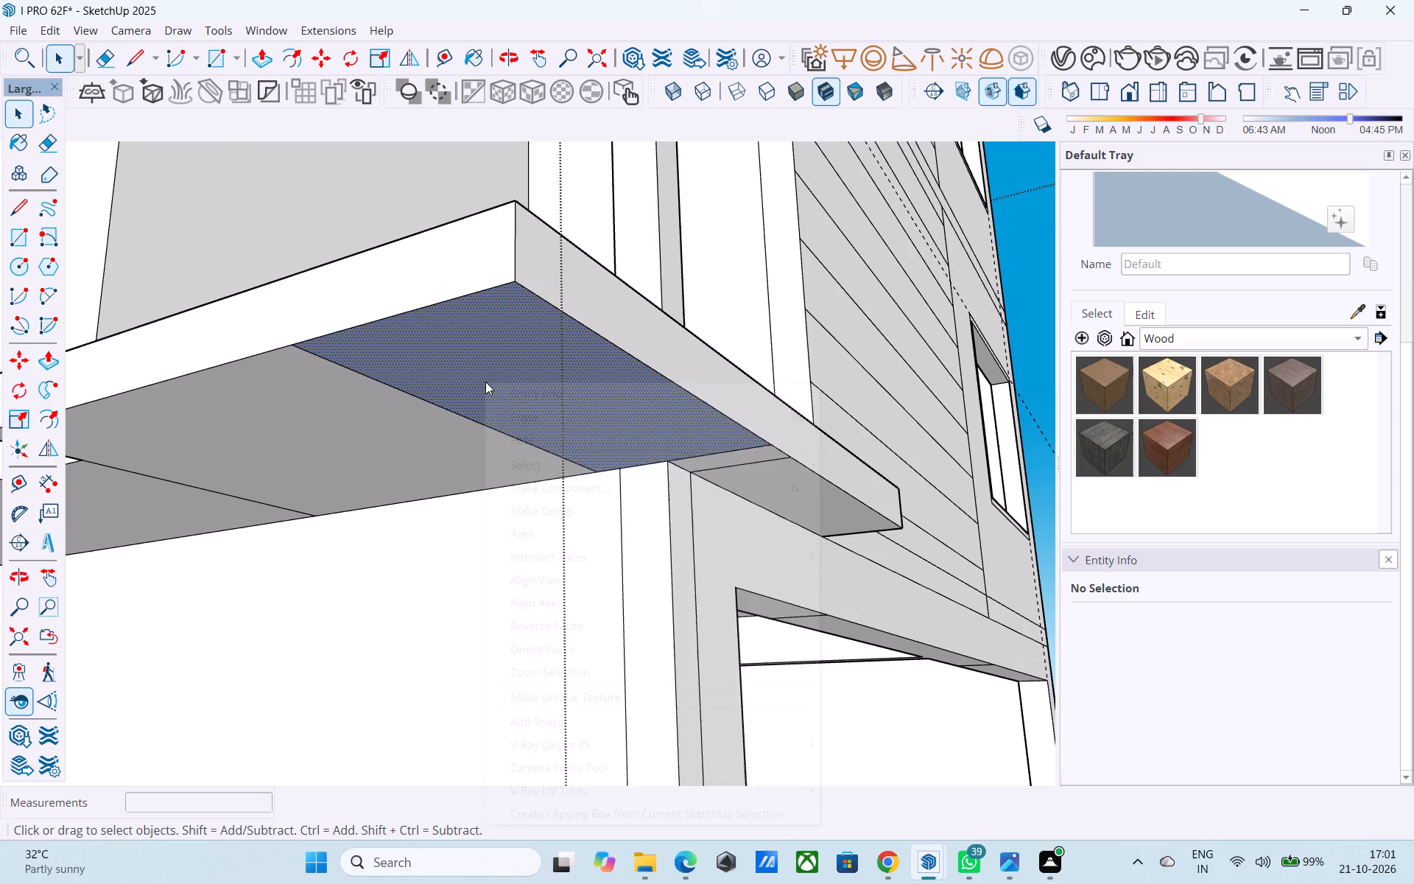
right_click(485, 382)
left_click(576, 622)
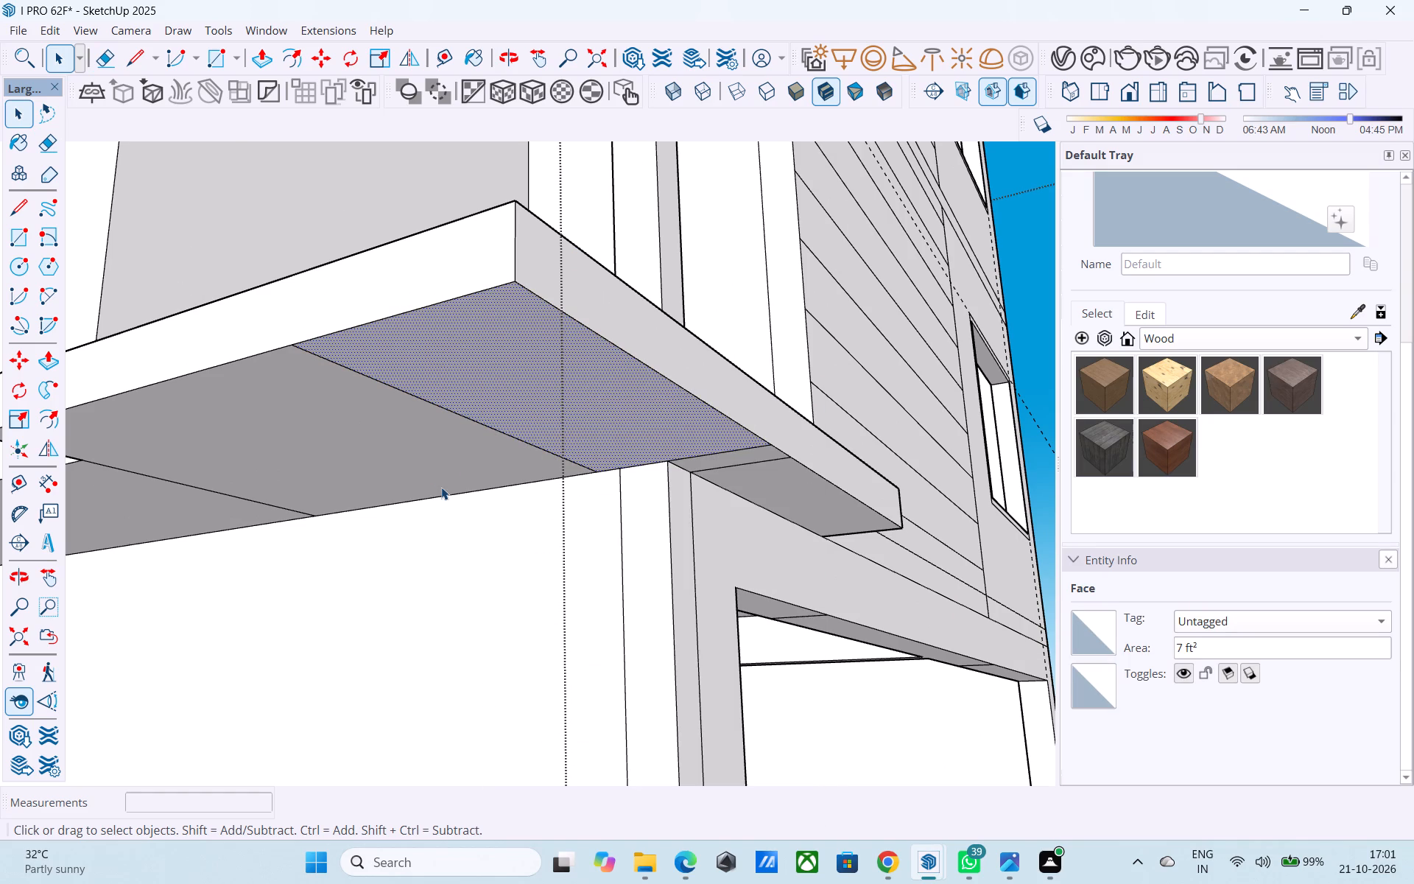
Erase the seam lines dividing the underside of the lower balcony slab.
key("e")
left_click(457, 419)
left_click_drag(477, 404, 461, 437)
scroll(487, 421, "down", 6)
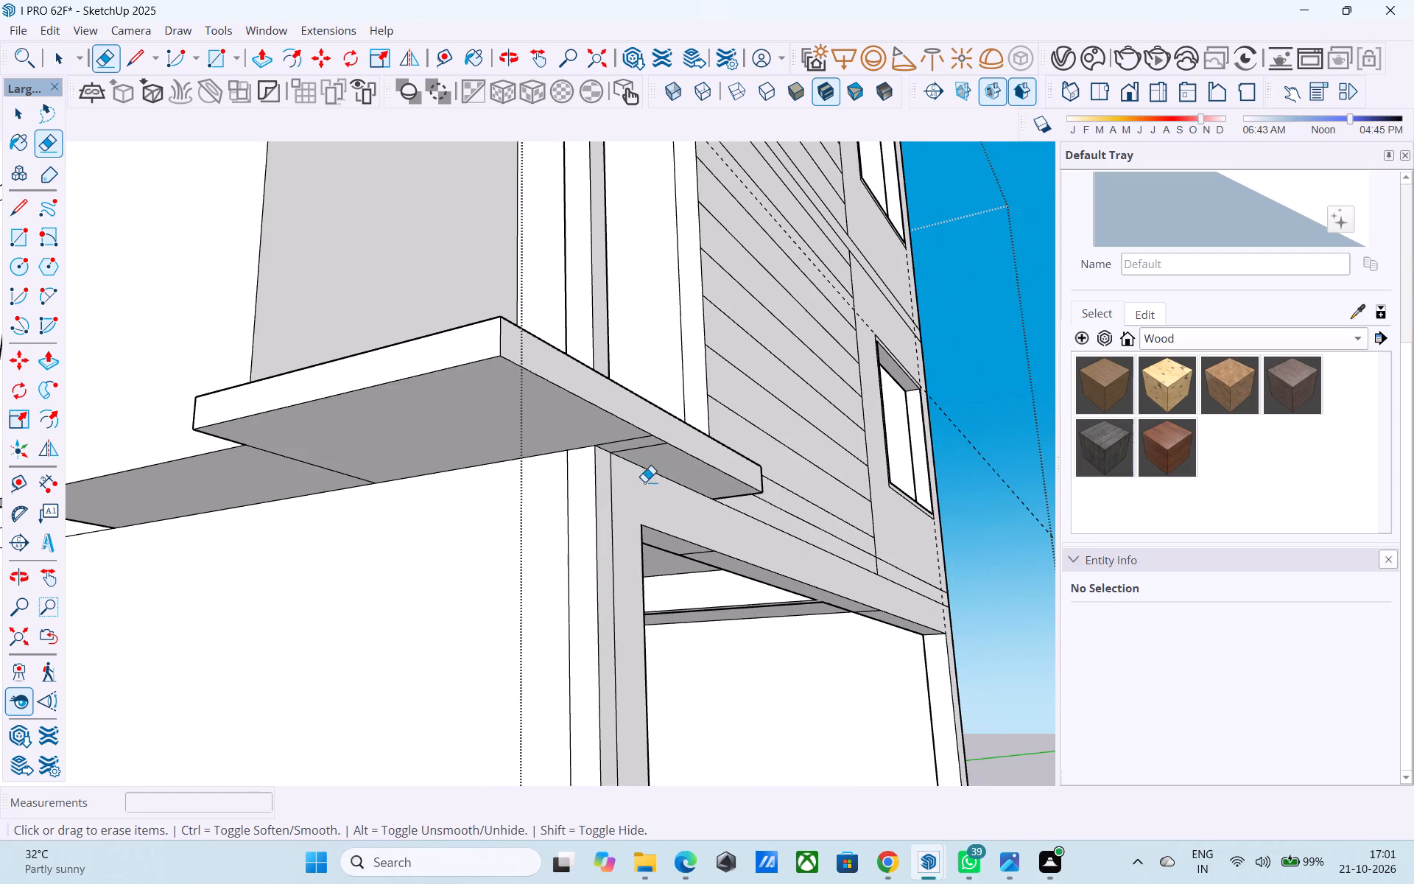
middle_click_drag(640, 476, 621, 428)
scroll(617, 431, "up", 5)
left_click_drag(625, 420, 644, 444)
left_click_drag(644, 445, 675, 487)
Erase the leftover seam line on top of the middle balcony slab's blank-side end.
scroll(679, 489, "down", 10)
middle_click_drag(611, 502, 610, 511)
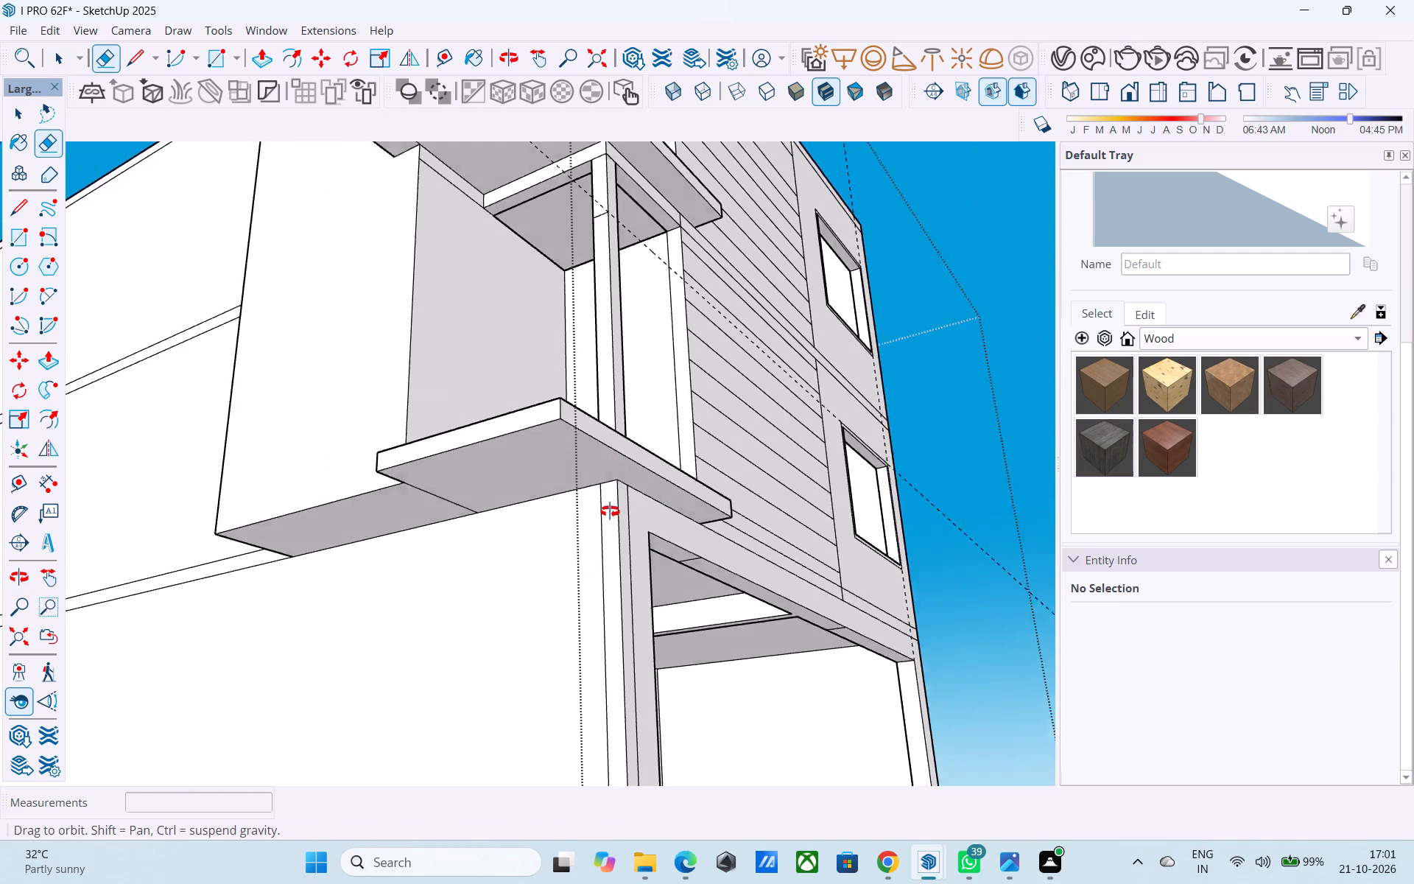
middle_click_drag(610, 511, 518, 802)
scroll(496, 611, "down", 10)
middle_click_drag(482, 645, 398, 671)
scroll(482, 491, "up", 3)
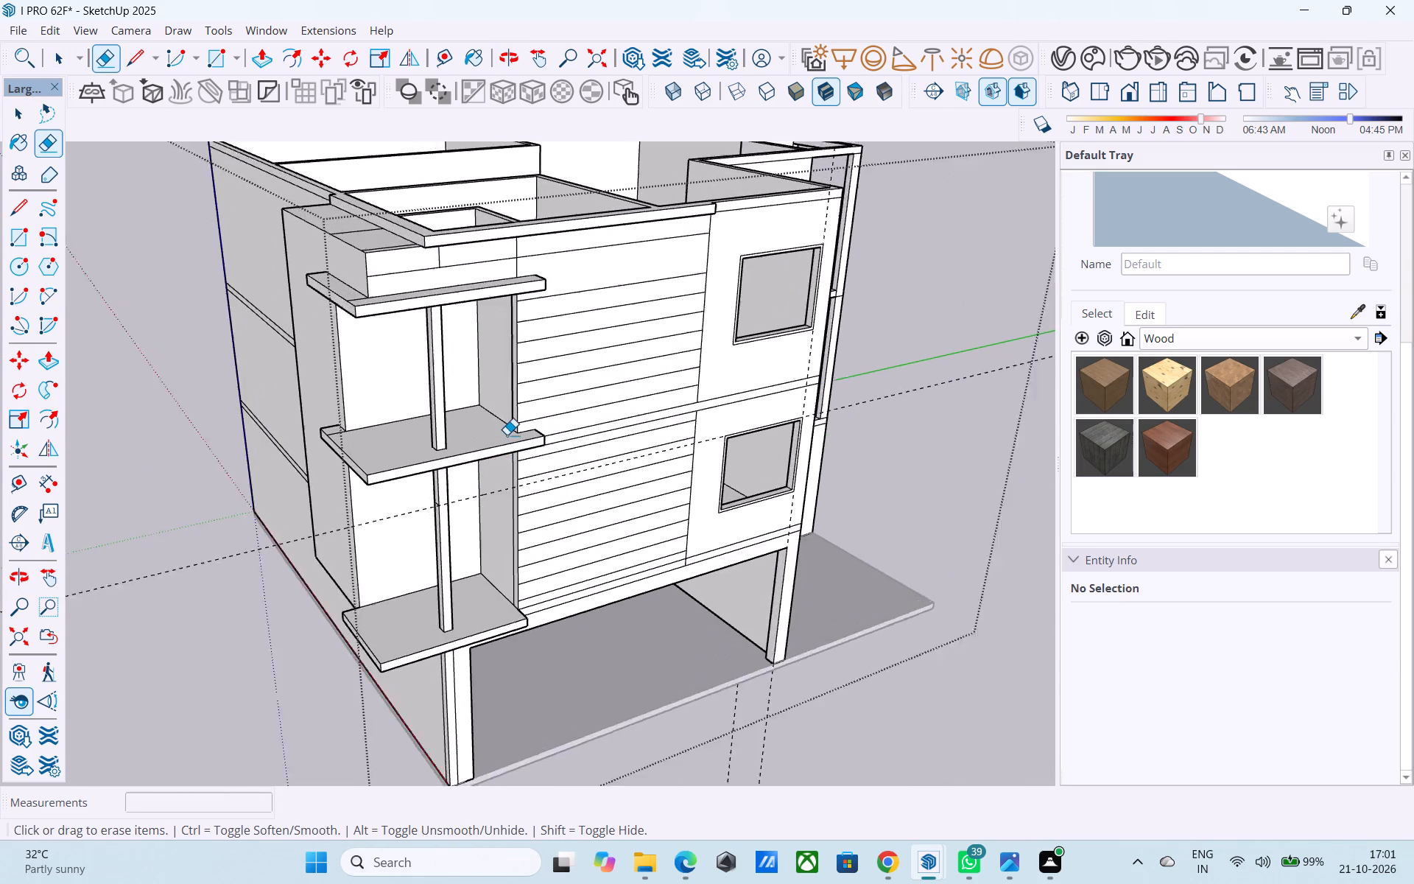
scroll(507, 435, "up", 3)
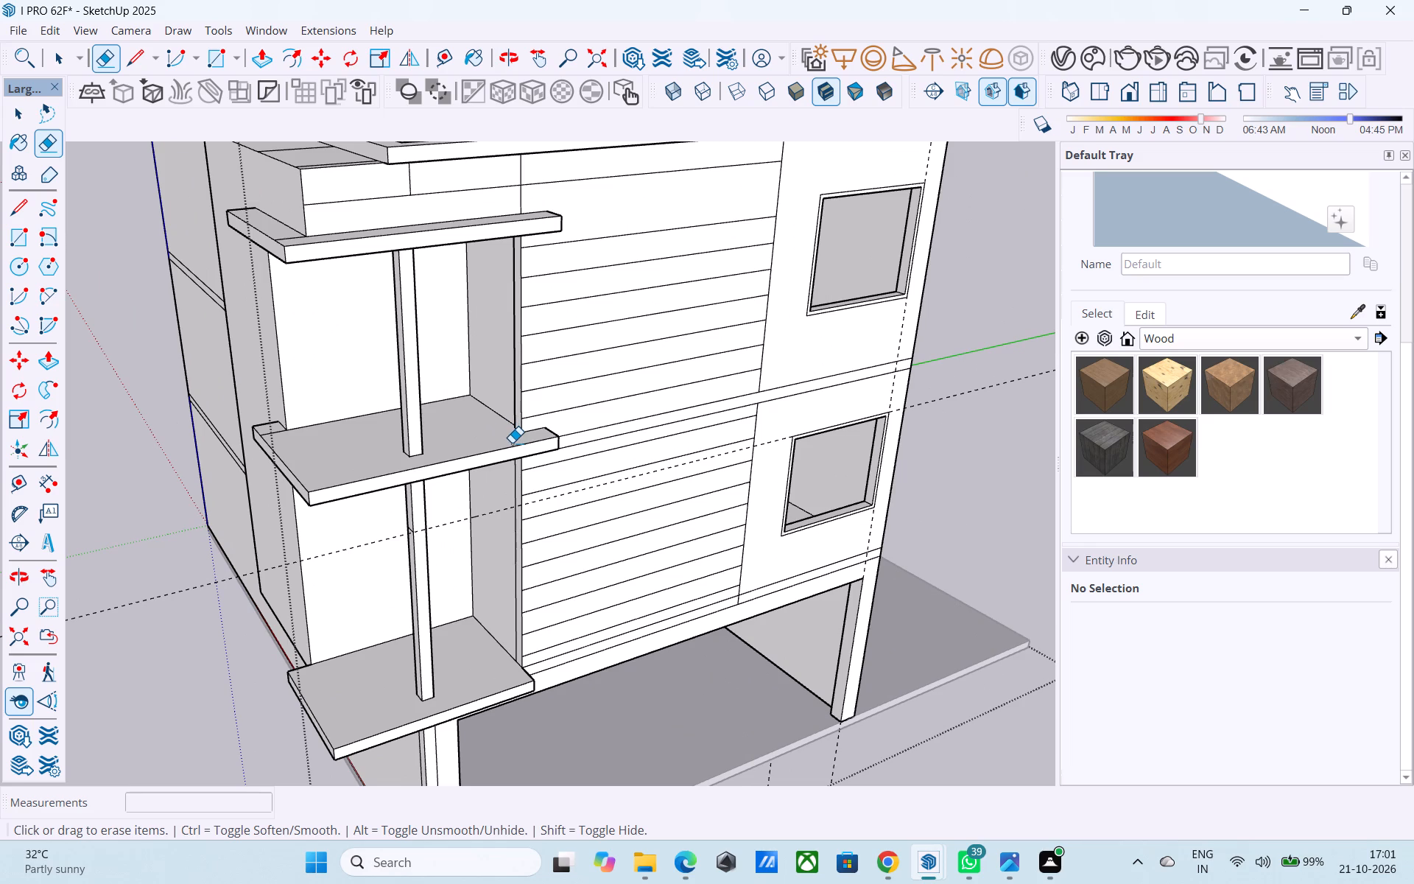
scroll(517, 441, "down", 5)
middle_click_drag(537, 559, 600, 597)
scroll(417, 493, "up", 4)
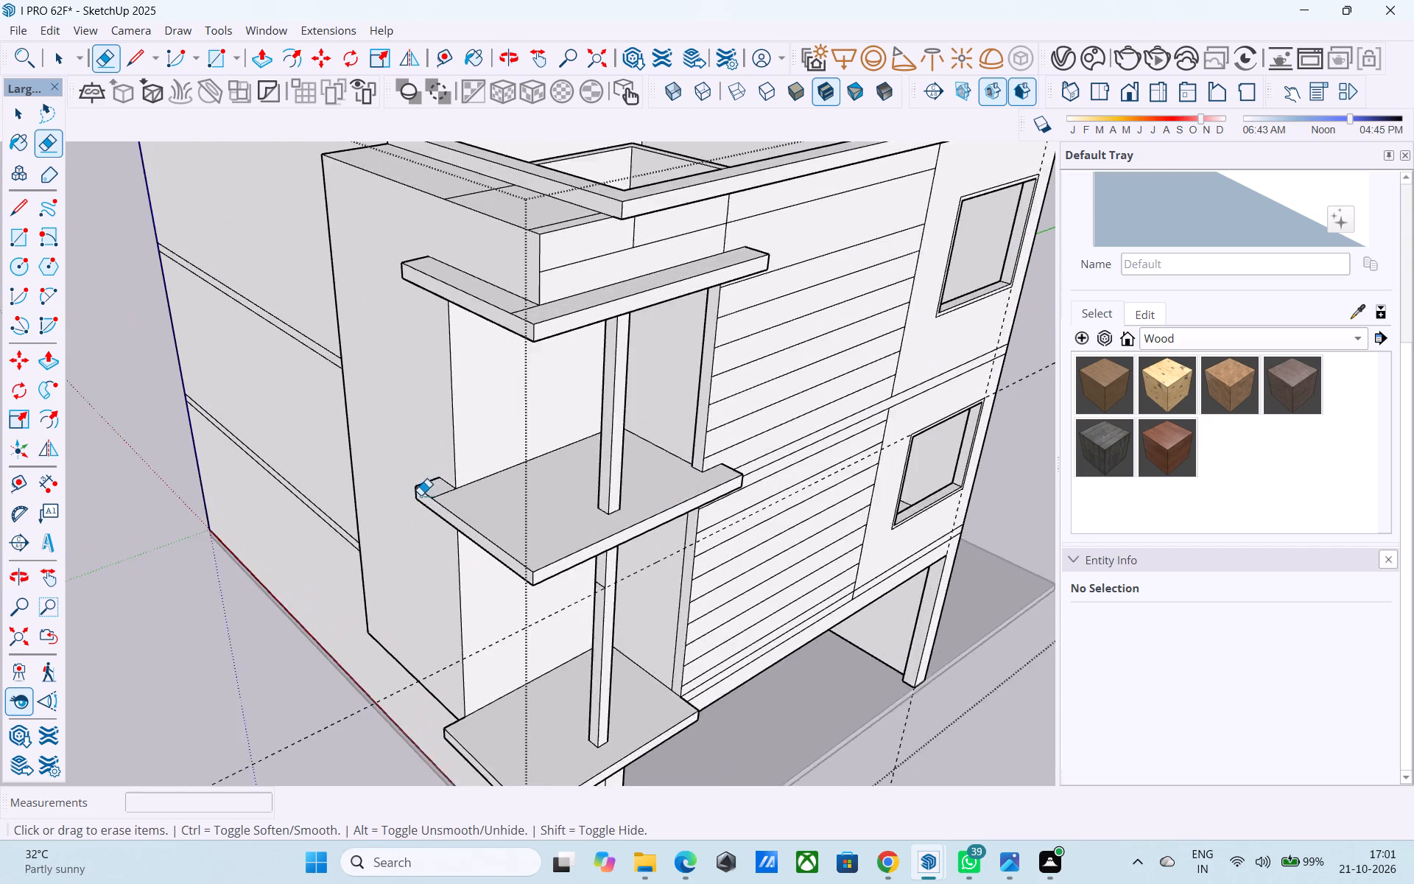
scroll(421, 495, "up", 4)
left_click(447, 488)
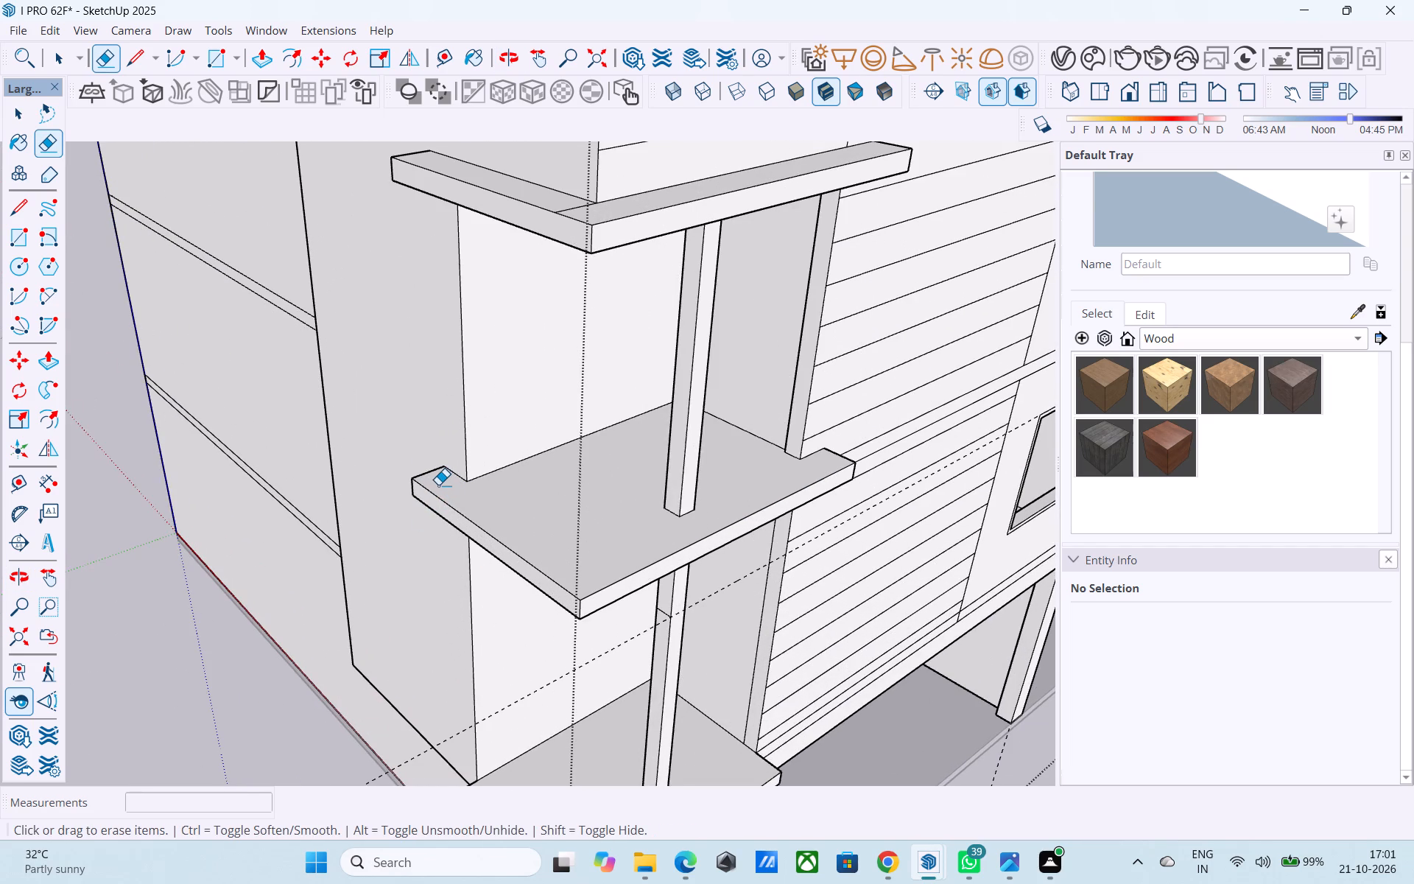
Save the model.
key("ctrl+s")
key("space")
Draw a vertical line on the projecting blank-side wall panel from its top edge down to the top band.
scroll(432, 515, "down", 4)
middle_click_drag(432, 522, 432, 522)
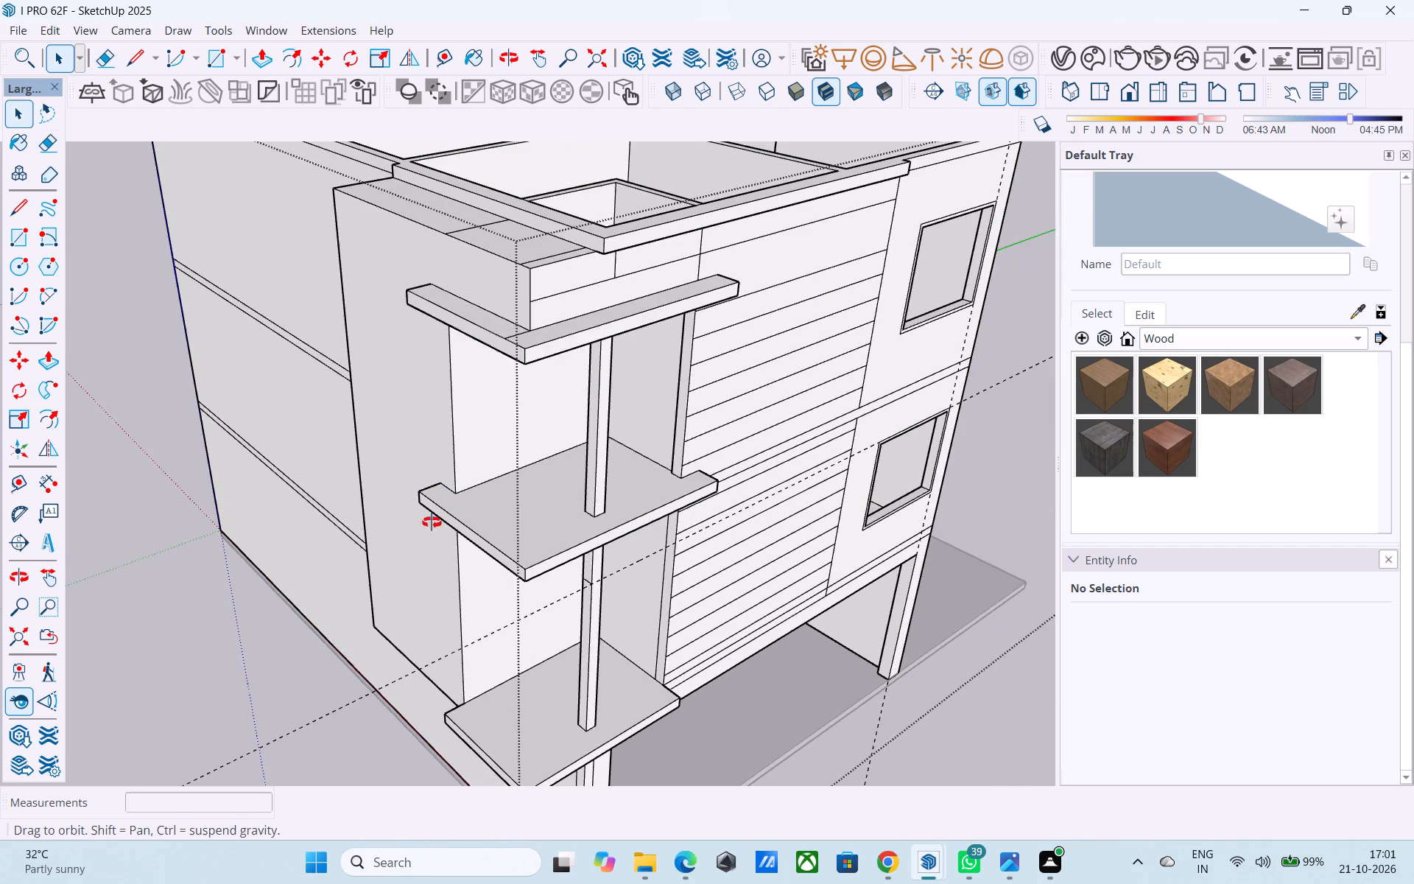
middle_click_drag(432, 522, 502, 541)
middle_click_drag(476, 530, 457, 509)
scroll(471, 378, "down", 4)
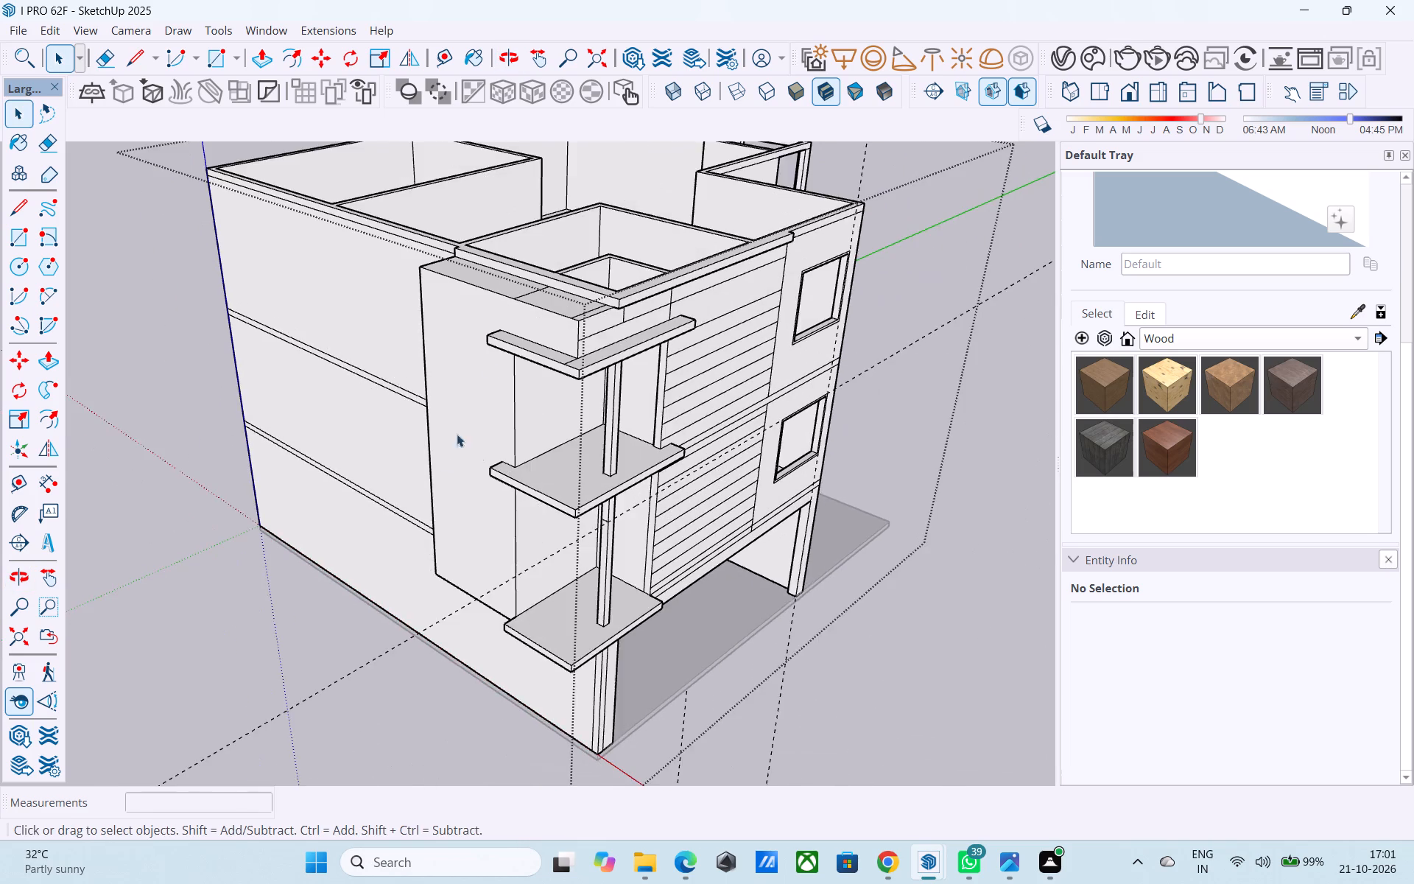
scroll(490, 349, "up", 4)
scroll(519, 277, "up", 4)
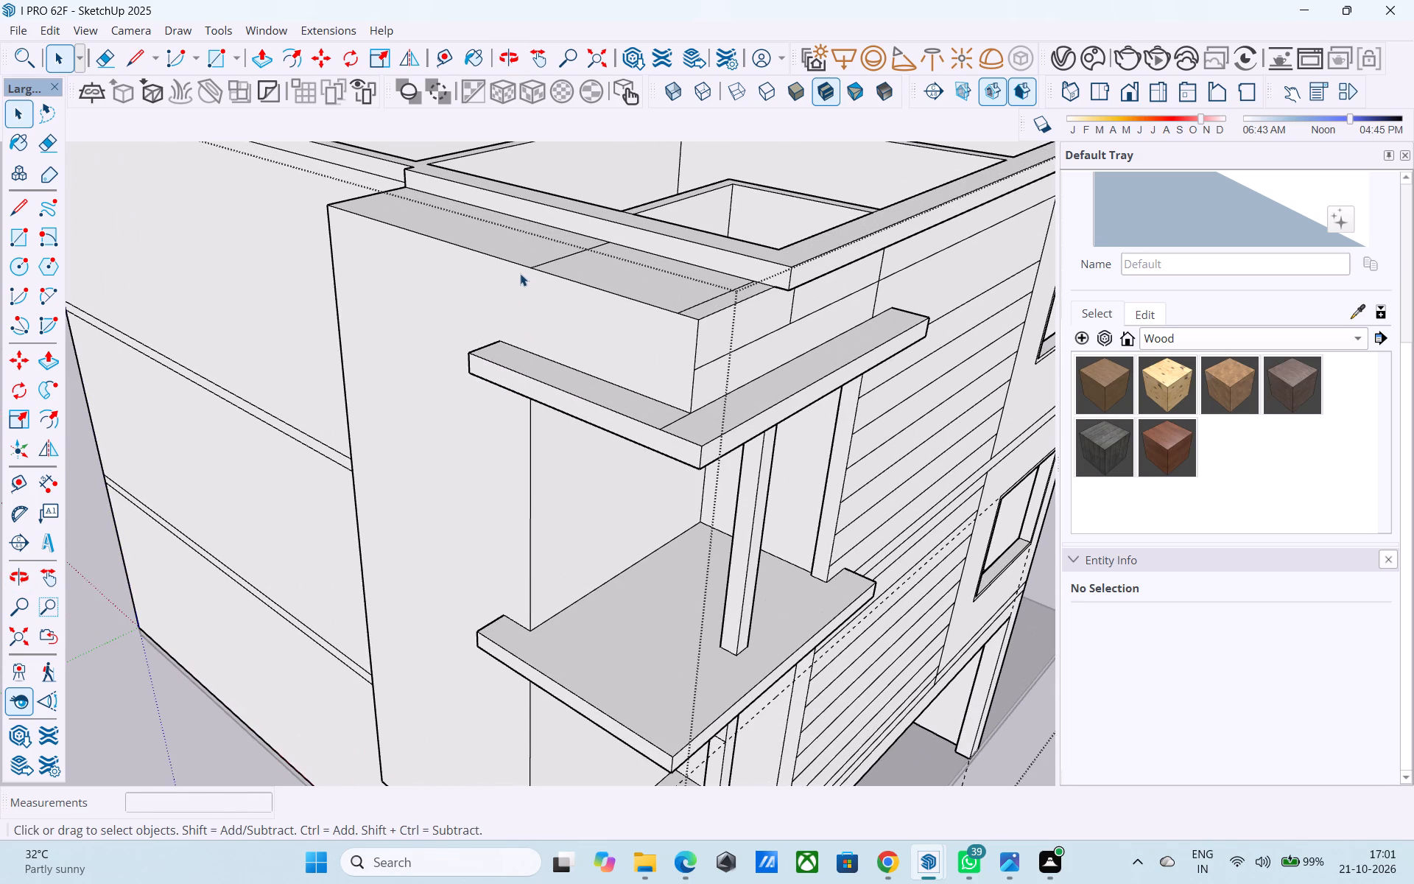
key("l")
left_click(534, 266)
left_click(537, 358)
key("space")
Copy the blank-side panel's 7' 6" top edge down 21' to its bottom edge and divide the copies into 20 equal spaces.
left_click(499, 259)
key("m")
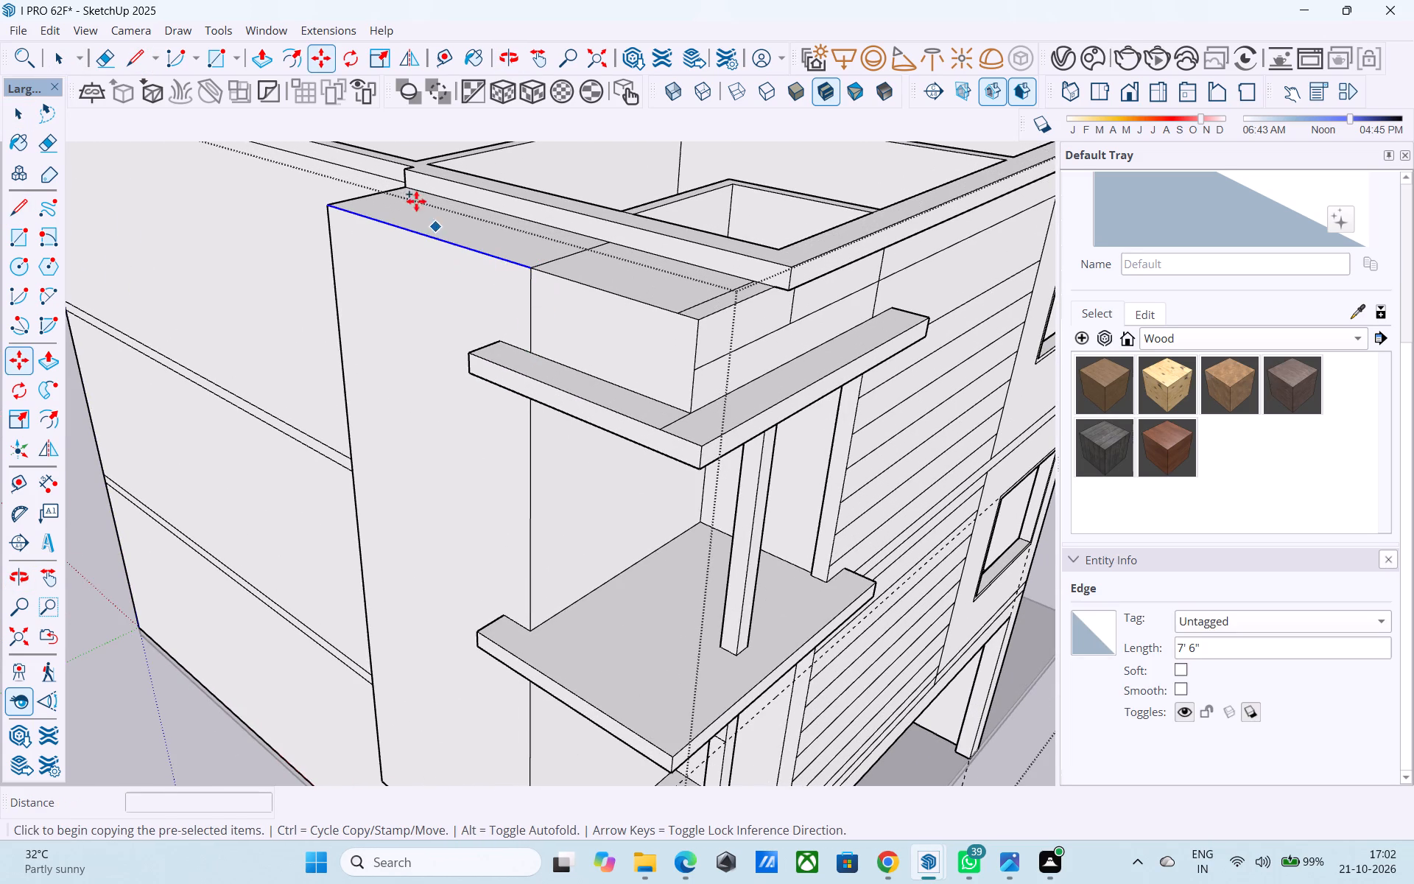
left_click(328, 210)
scroll(345, 343, "down", 8)
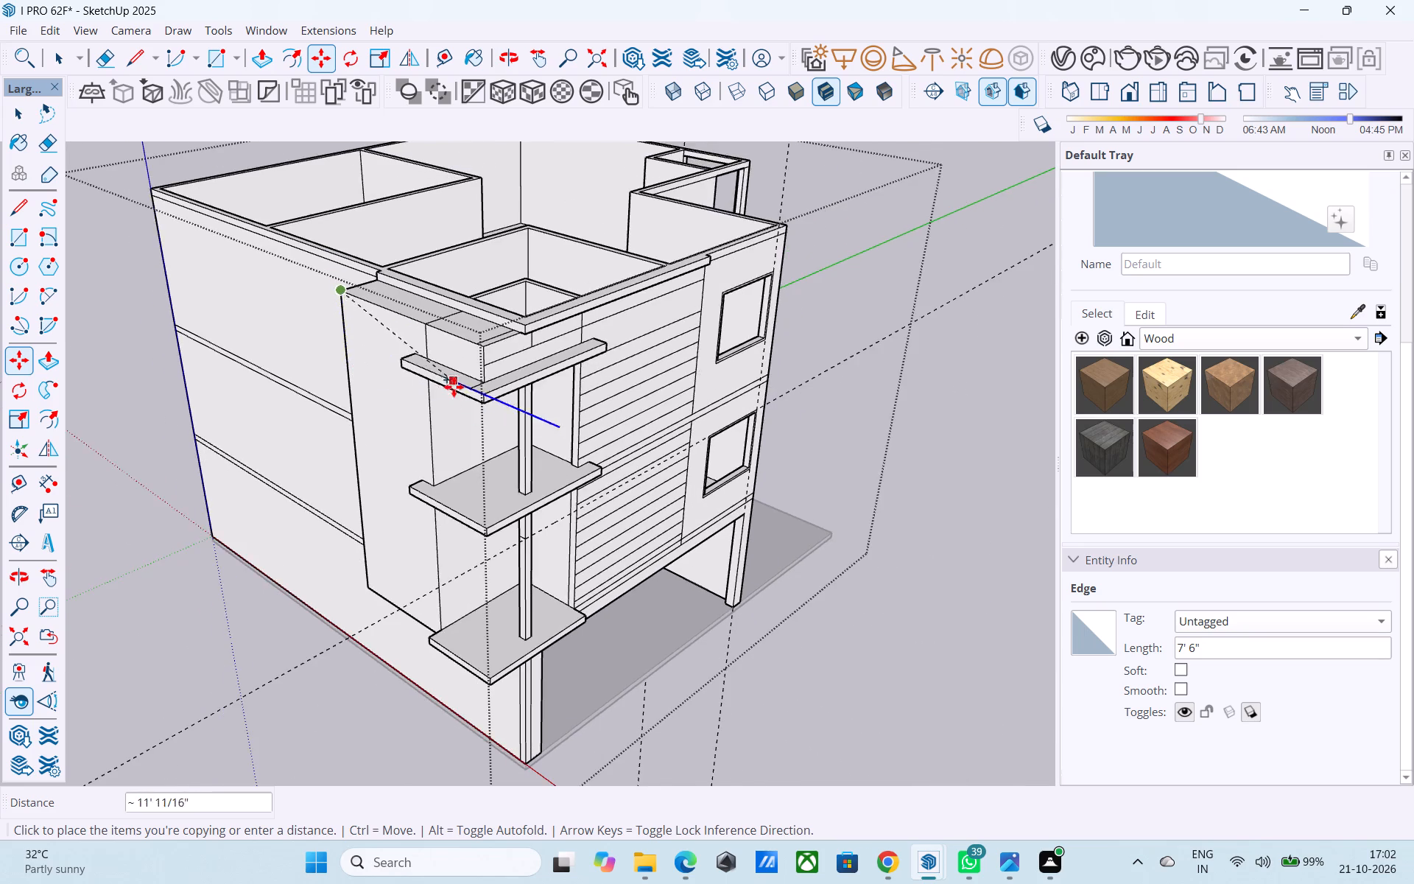
scroll(454, 387, "down", 5)
middle_click_drag(416, 565, 429, 499)
scroll(409, 500, "up", 10)
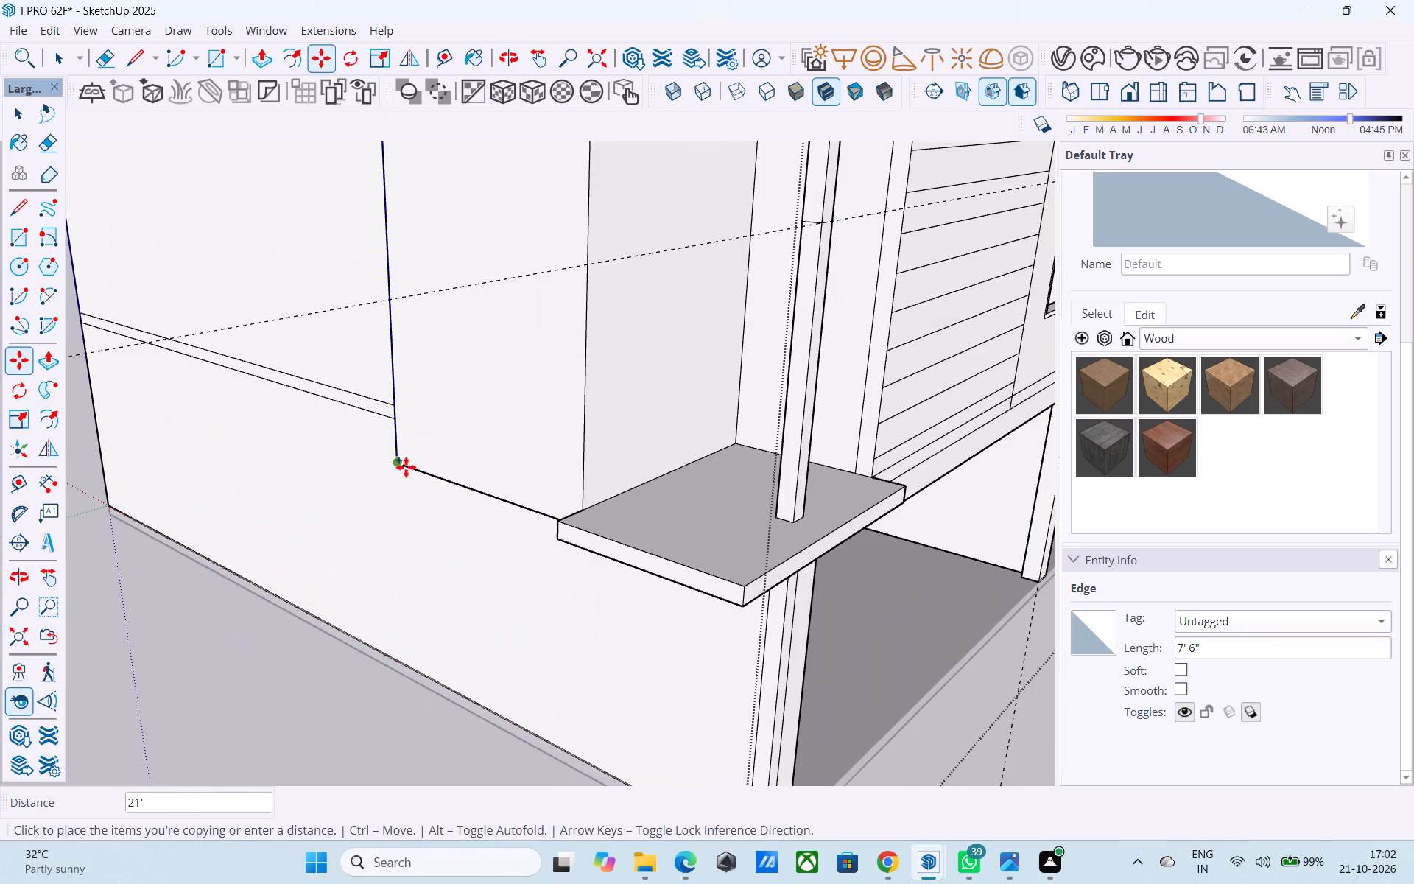
left_click(404, 465)
key("asterisk")
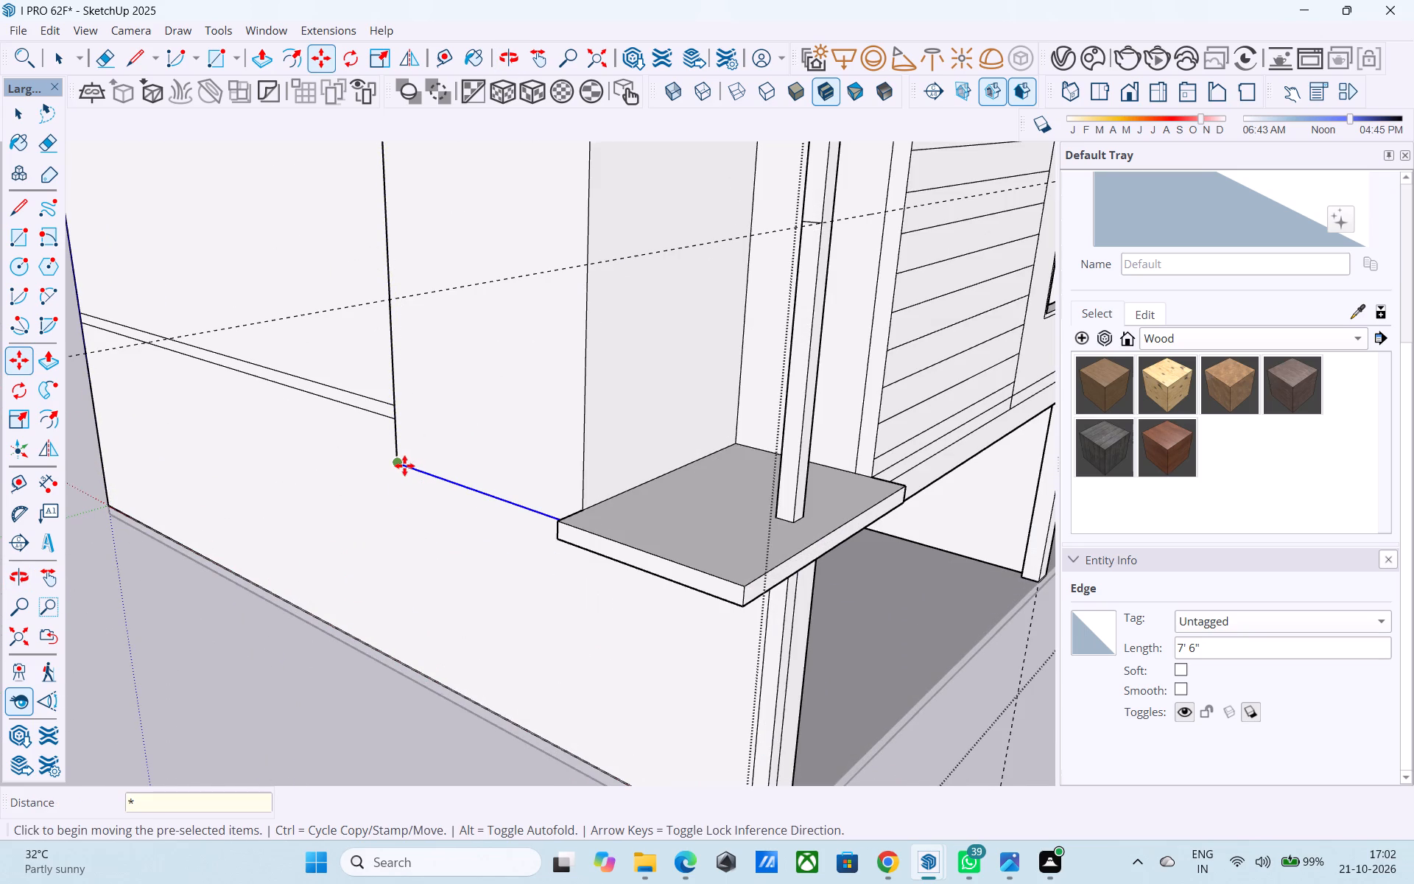
key("BackSpace")
key("slash")
type("20")
key("Return")
Erase the vertical line above the top band on the blank-side wall panel.
scroll(404, 466, "down", 9)
middle_click_drag(407, 499, 396, 500)
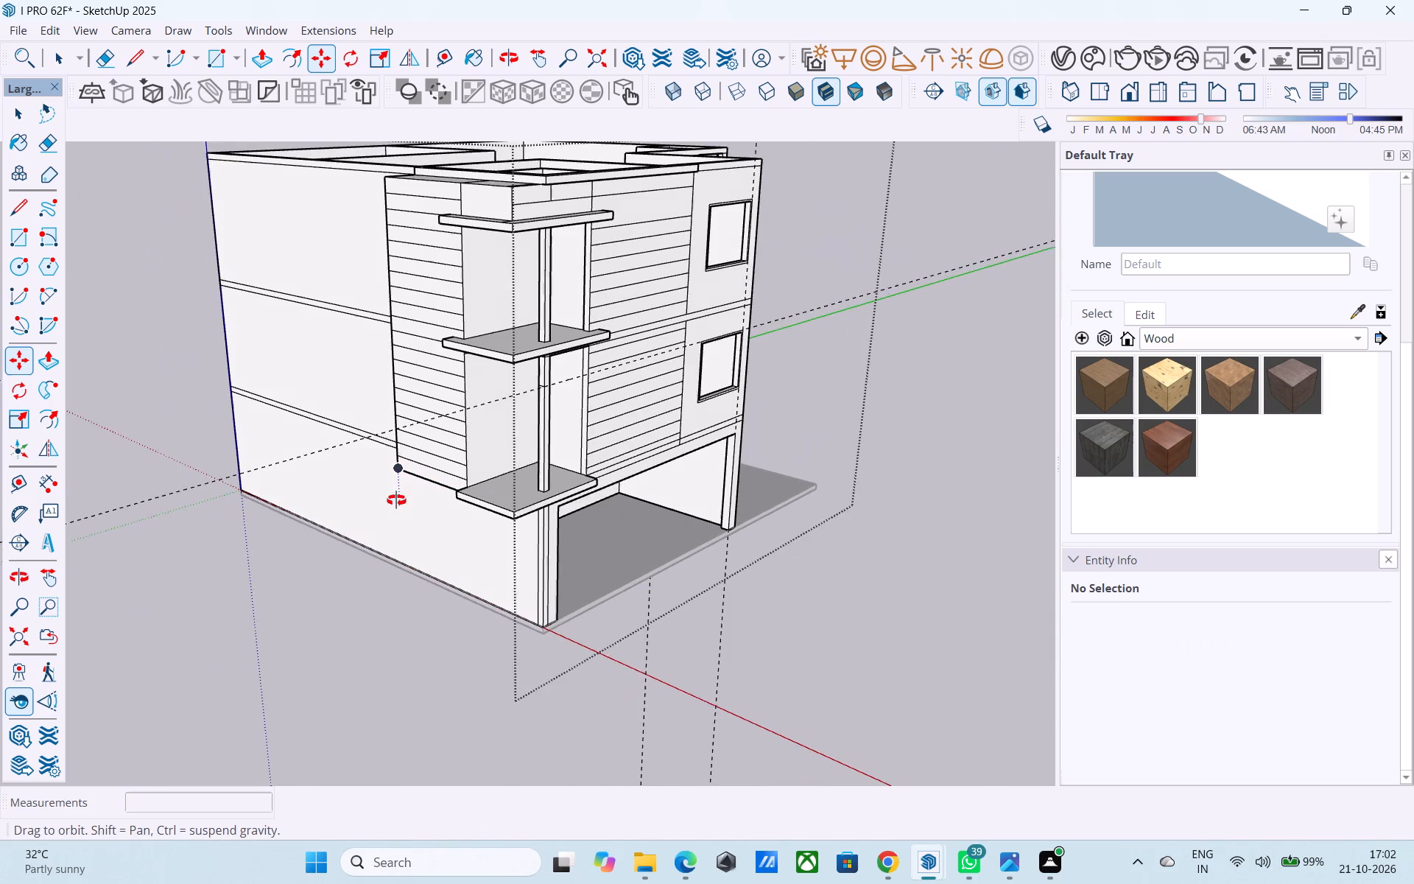
middle_click_drag(396, 500, 405, 516)
scroll(524, 212, "up", 5)
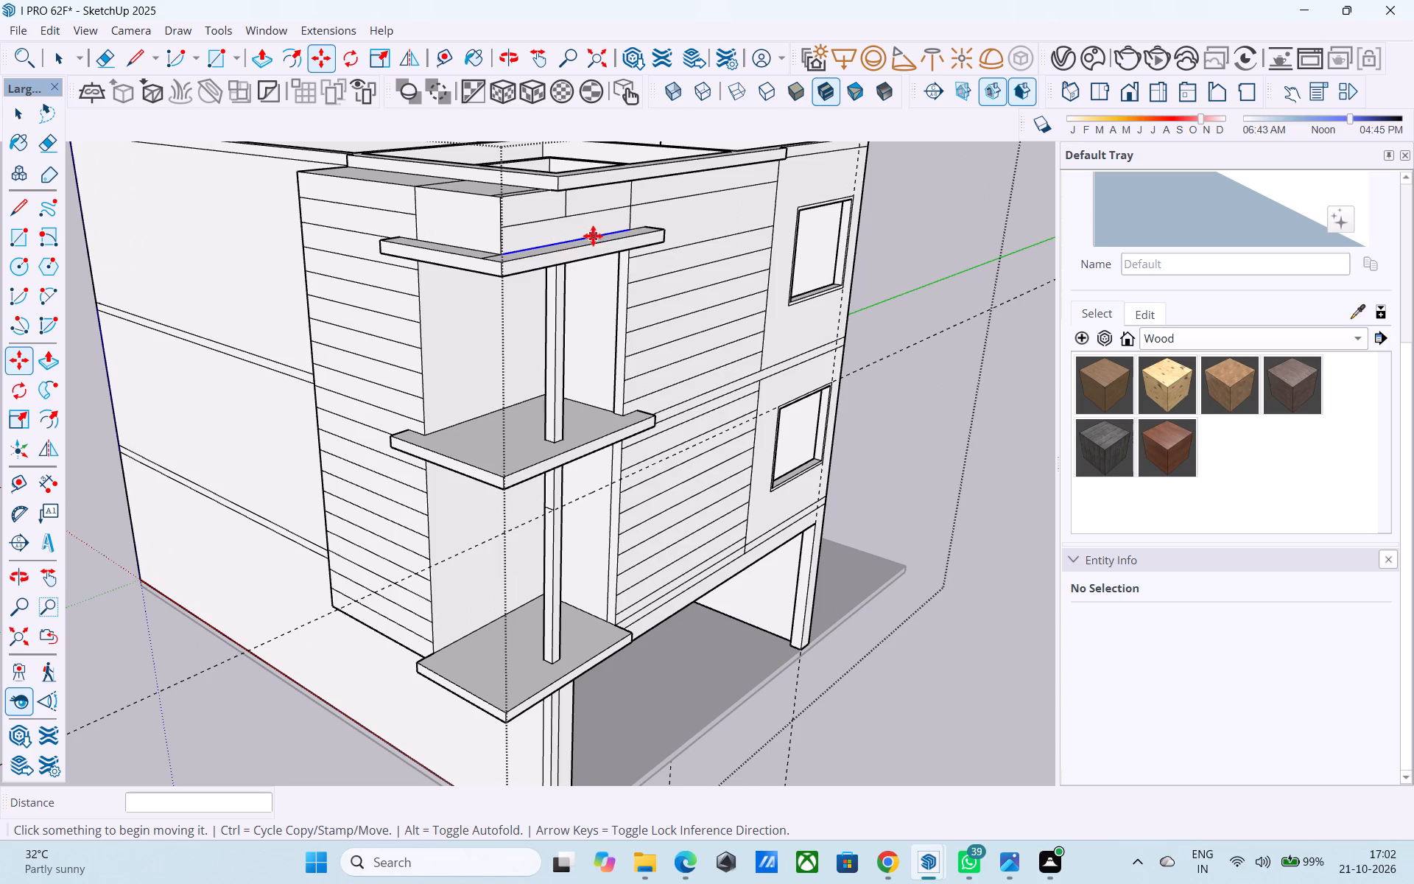
scroll(265, 479, "down", 5)
scroll(397, 325, "up", 2)
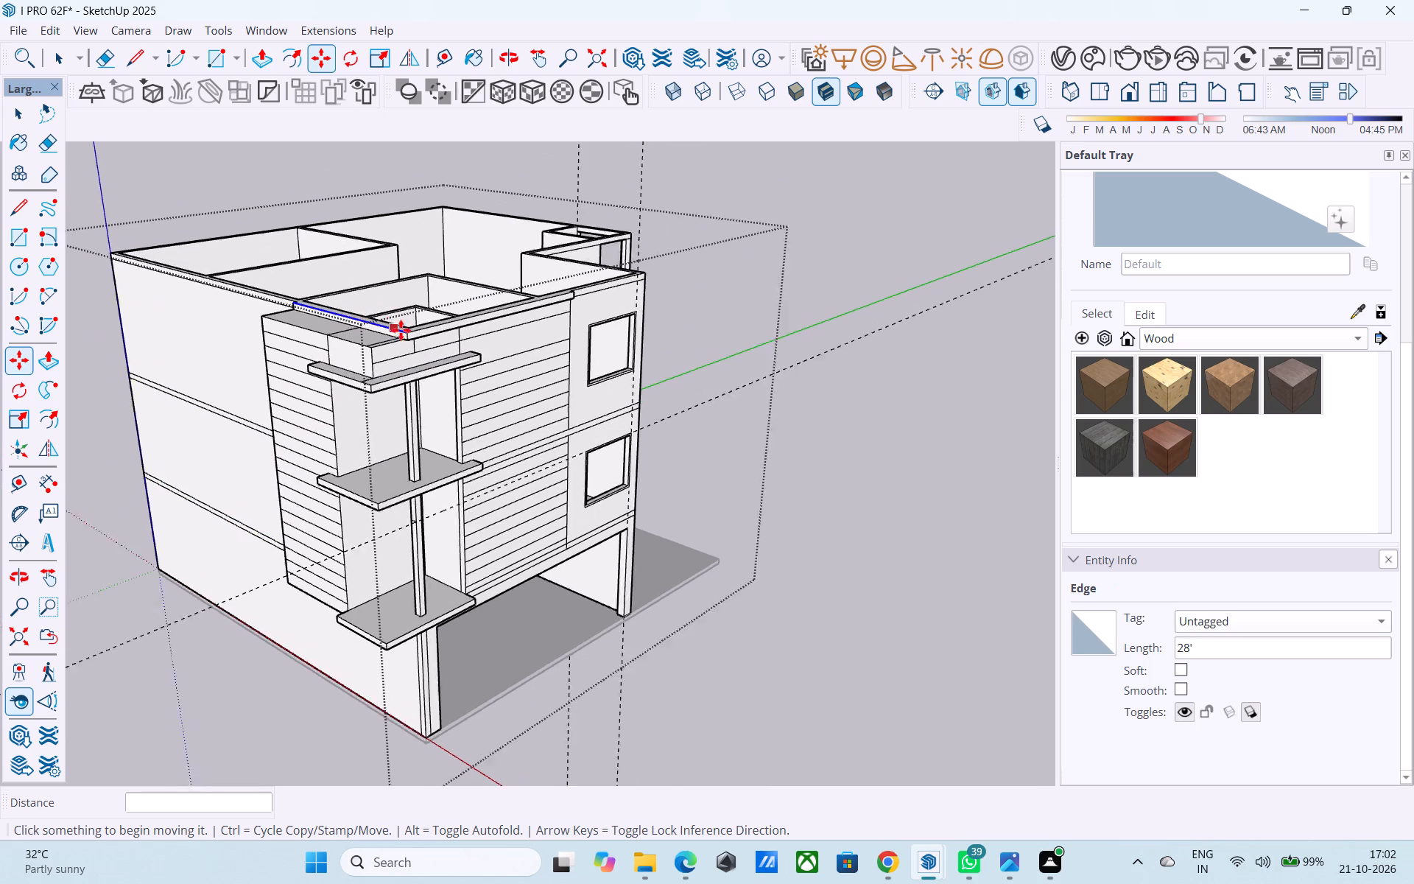
scroll(401, 330, "up", 3)
key("e")
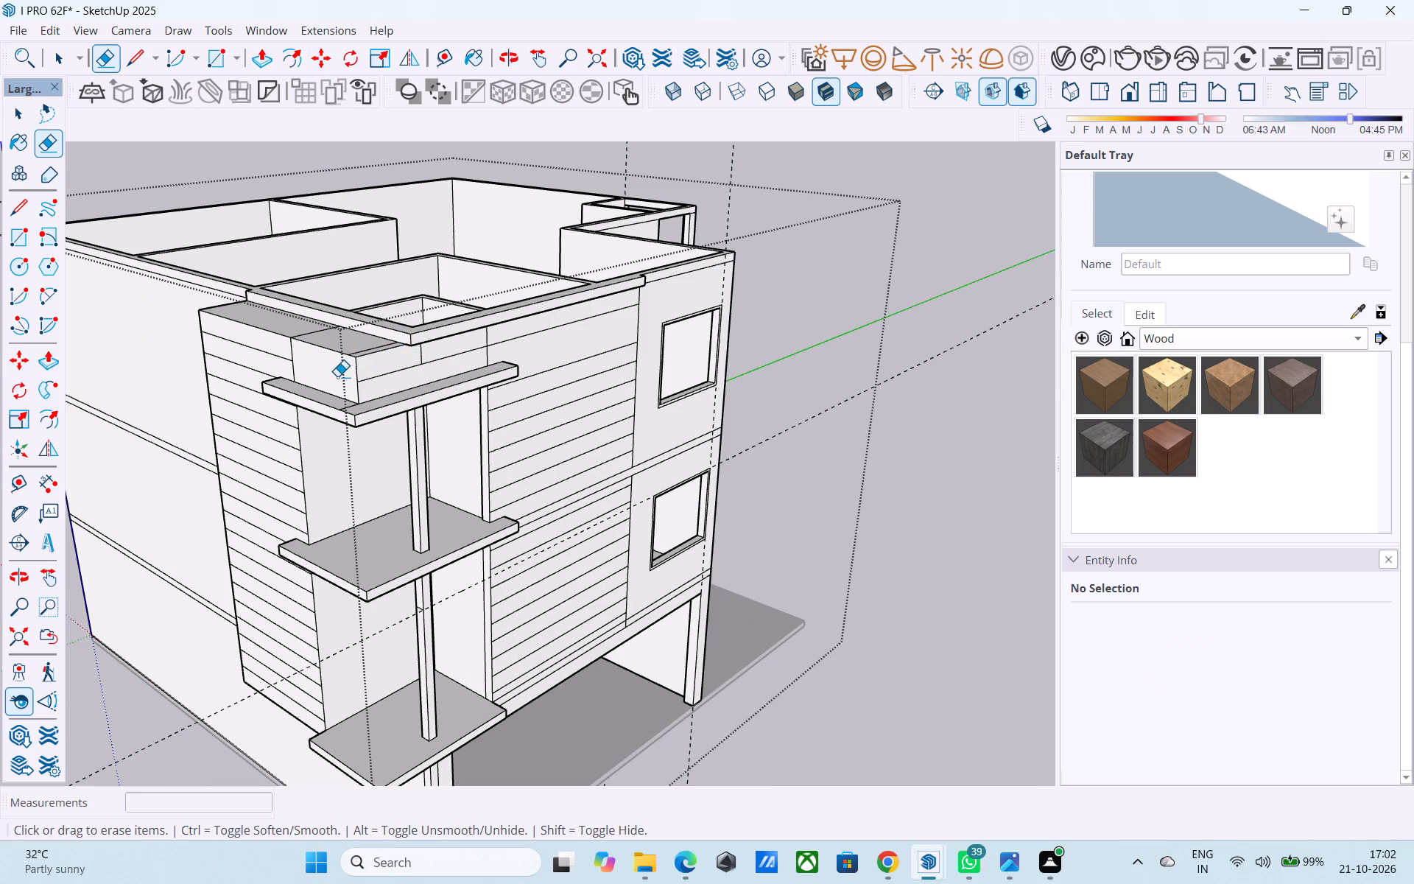
middle_click_drag(327, 372, 372, 350)
scroll(369, 347, "up", 6)
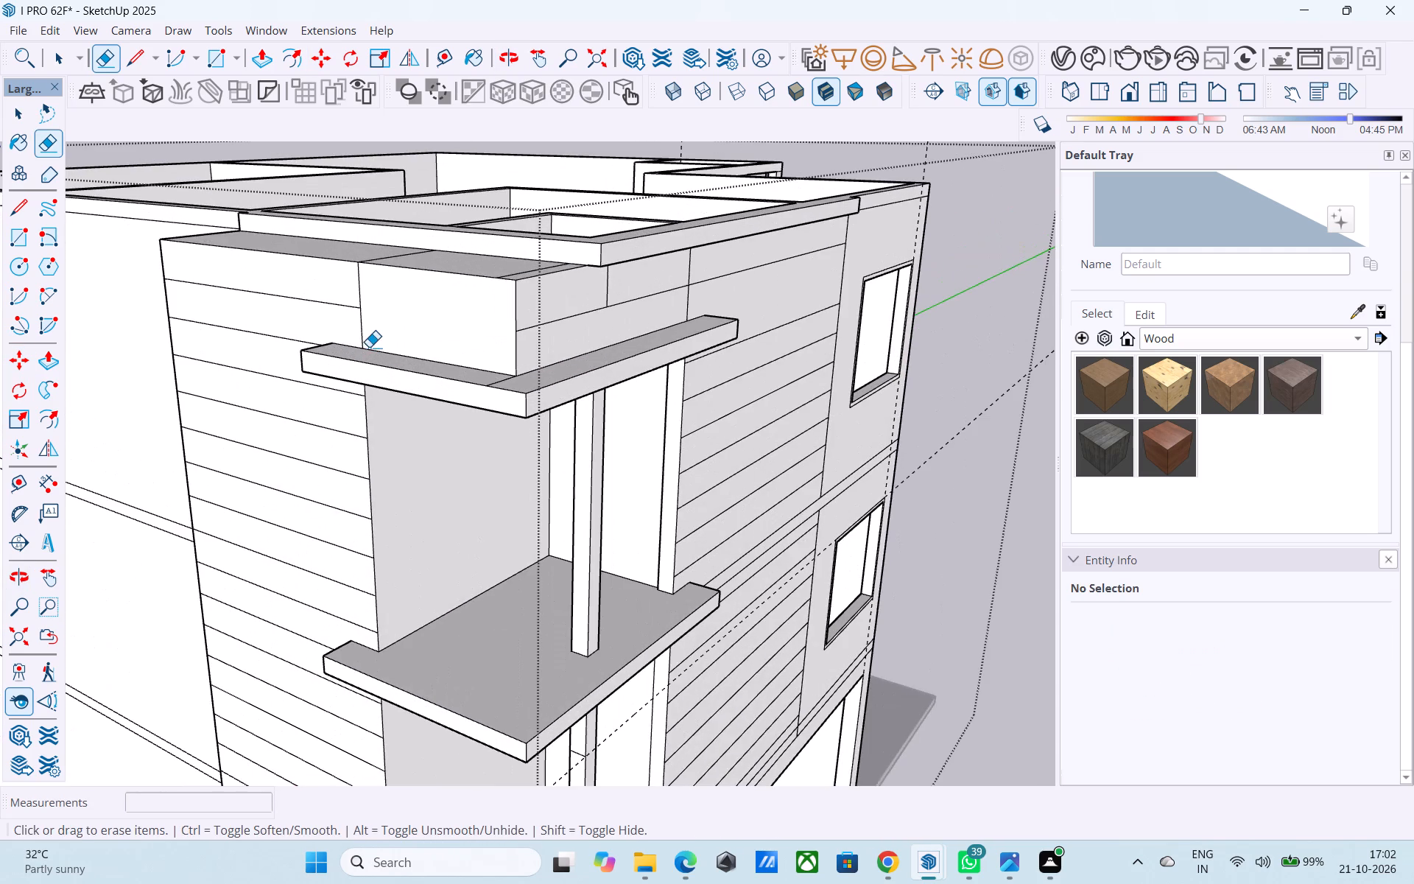
left_click_drag(359, 292, 352, 292)
left_click_drag(365, 334, 356, 338)
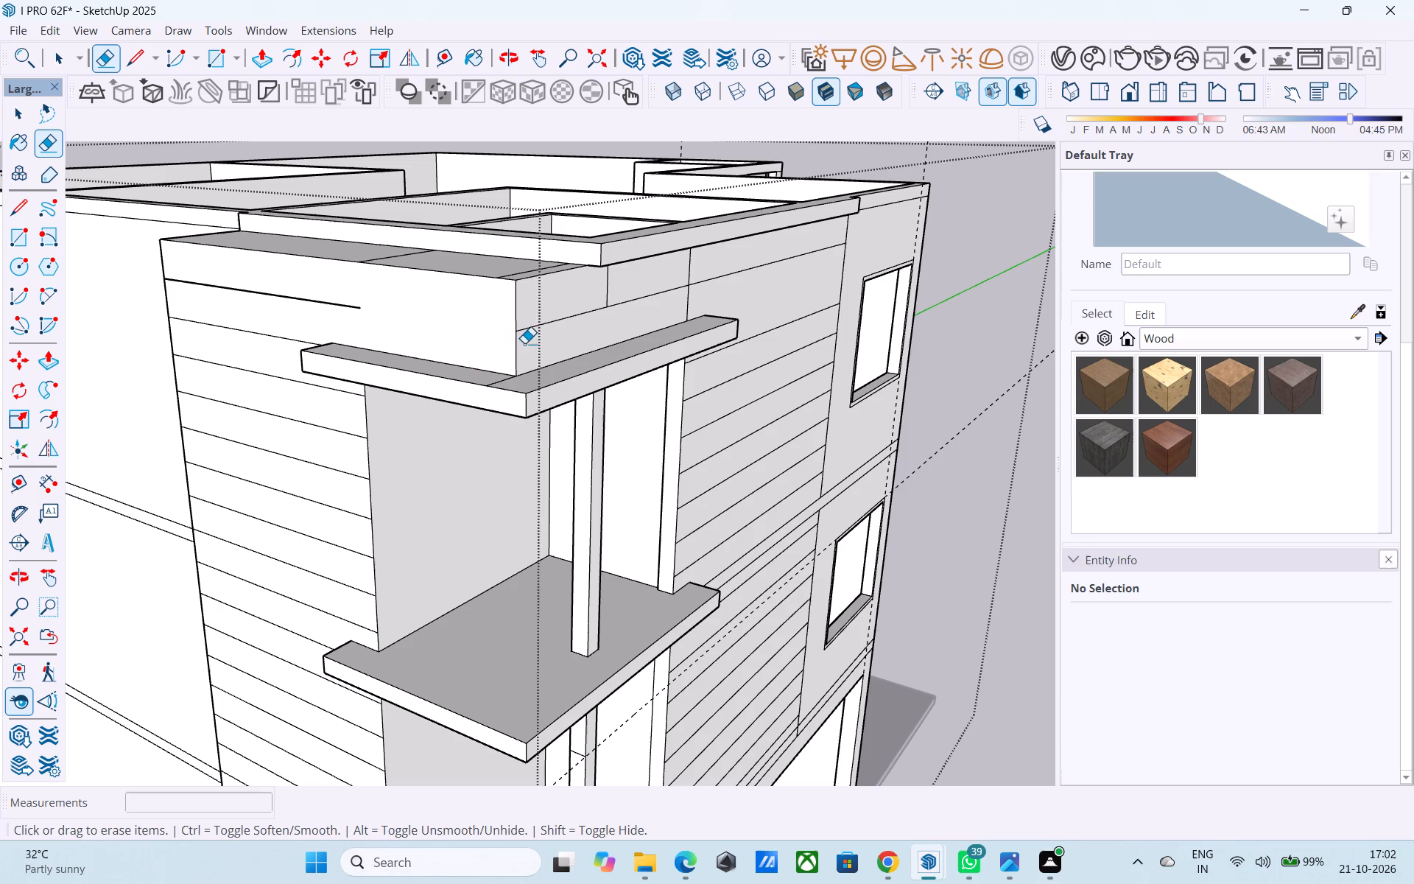
Erase the two vertical seam lines above the top band on the front wall.
left_click_drag(591, 300, 625, 293)
left_click_drag(675, 276, 705, 267)
left_click_drag(692, 304, 679, 305)
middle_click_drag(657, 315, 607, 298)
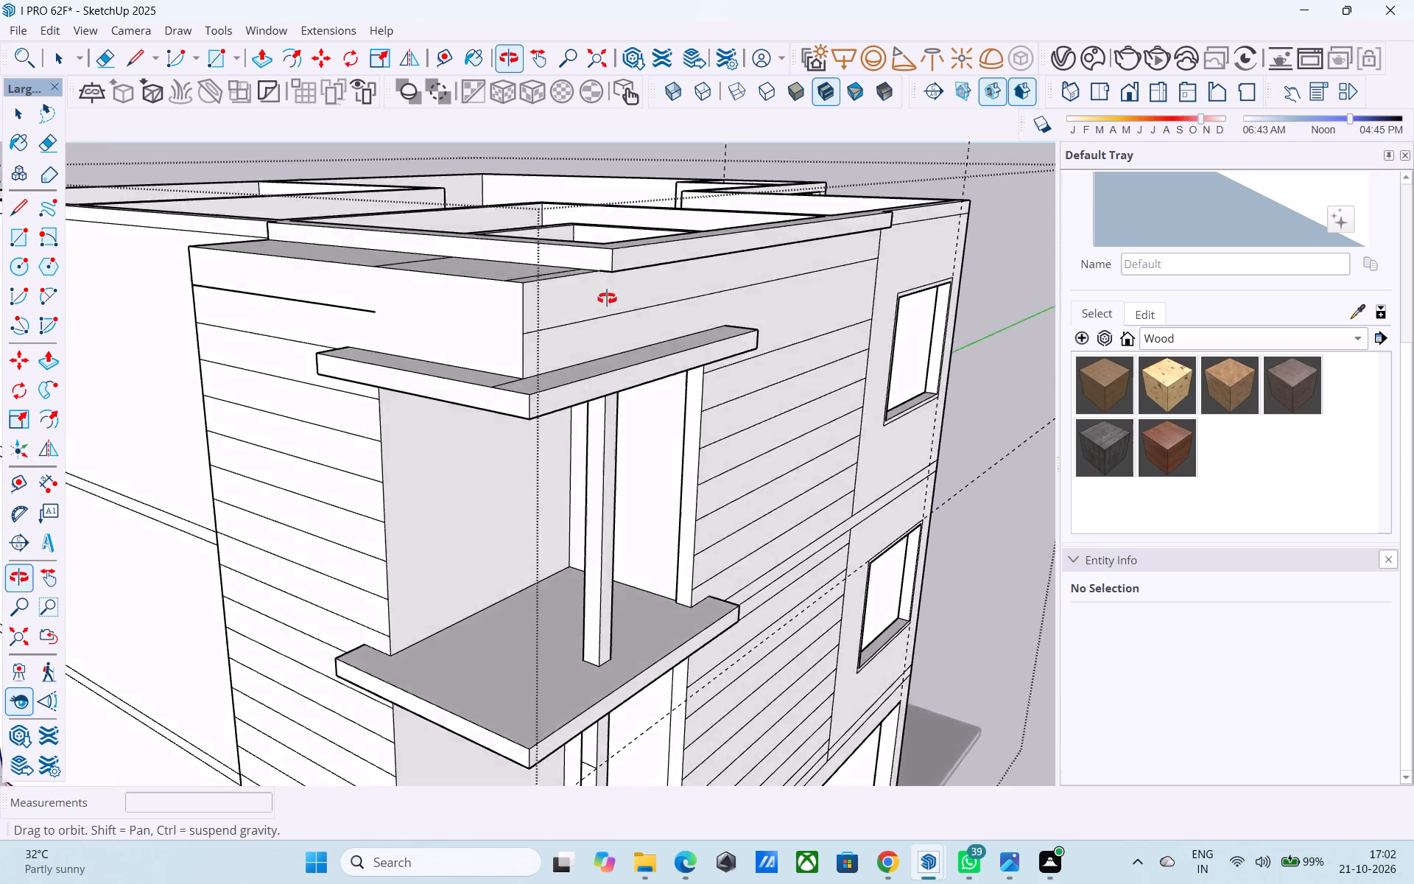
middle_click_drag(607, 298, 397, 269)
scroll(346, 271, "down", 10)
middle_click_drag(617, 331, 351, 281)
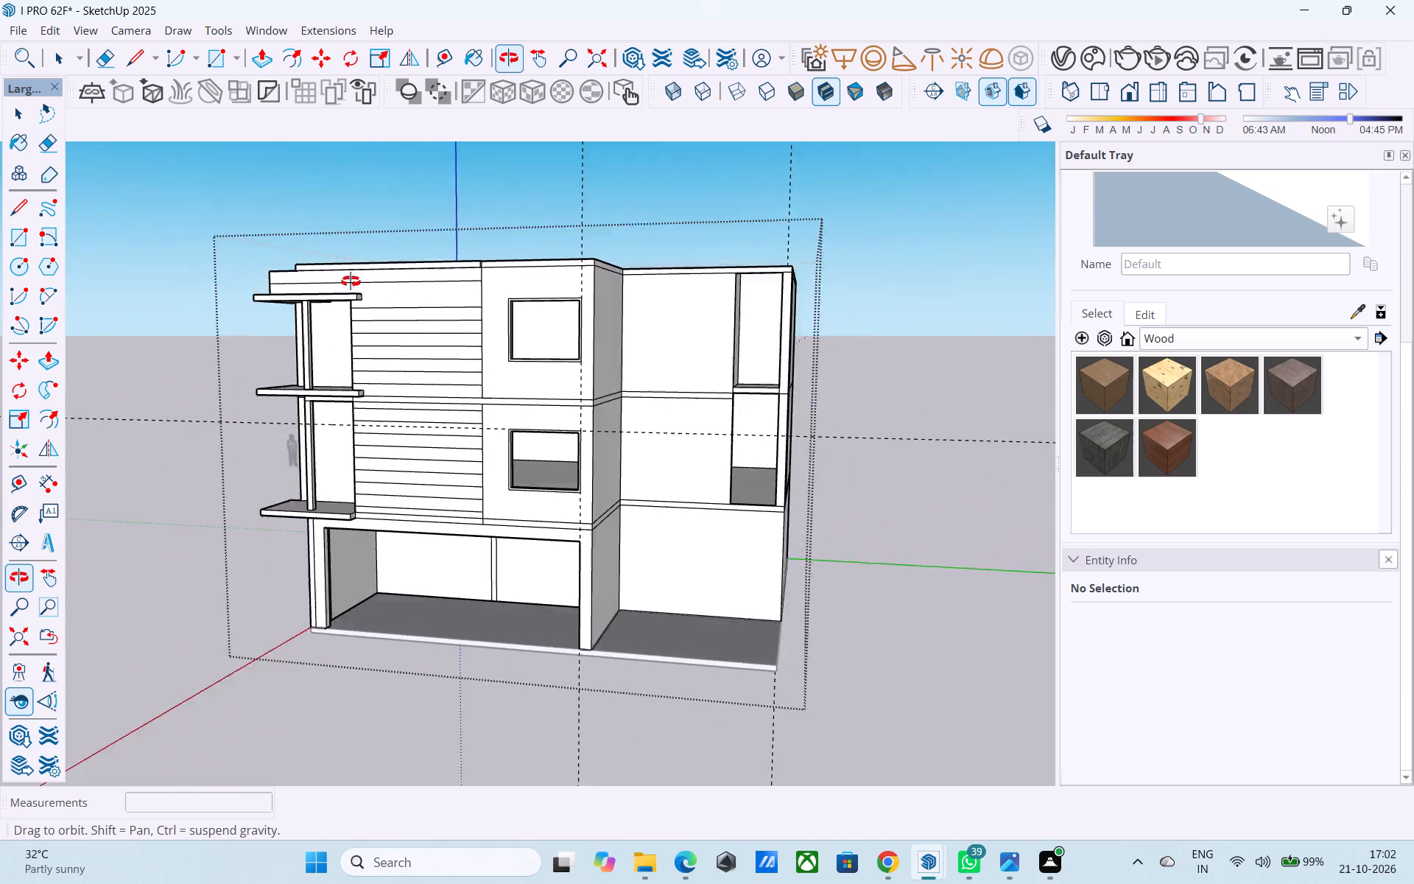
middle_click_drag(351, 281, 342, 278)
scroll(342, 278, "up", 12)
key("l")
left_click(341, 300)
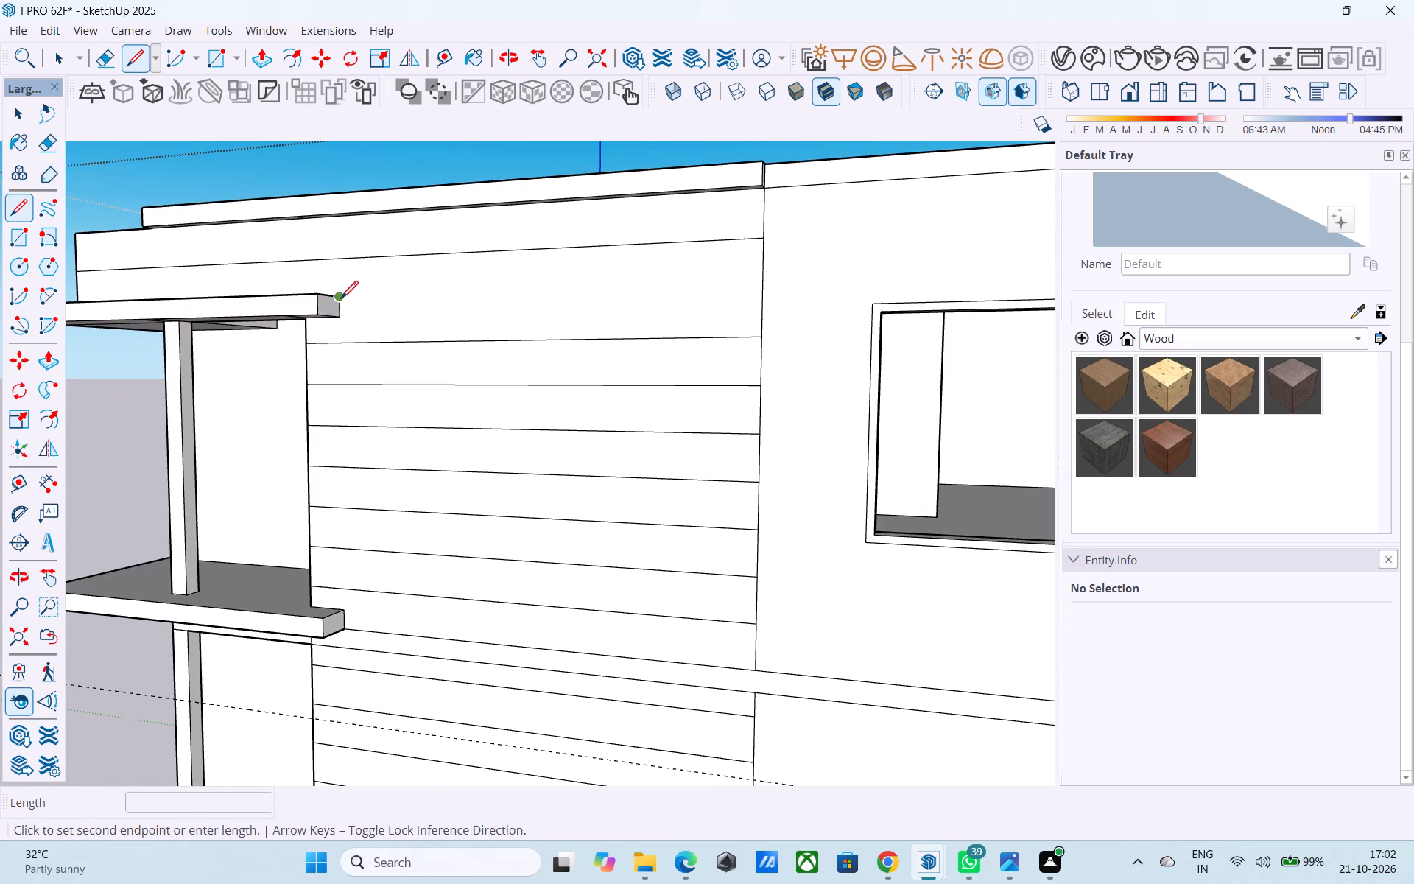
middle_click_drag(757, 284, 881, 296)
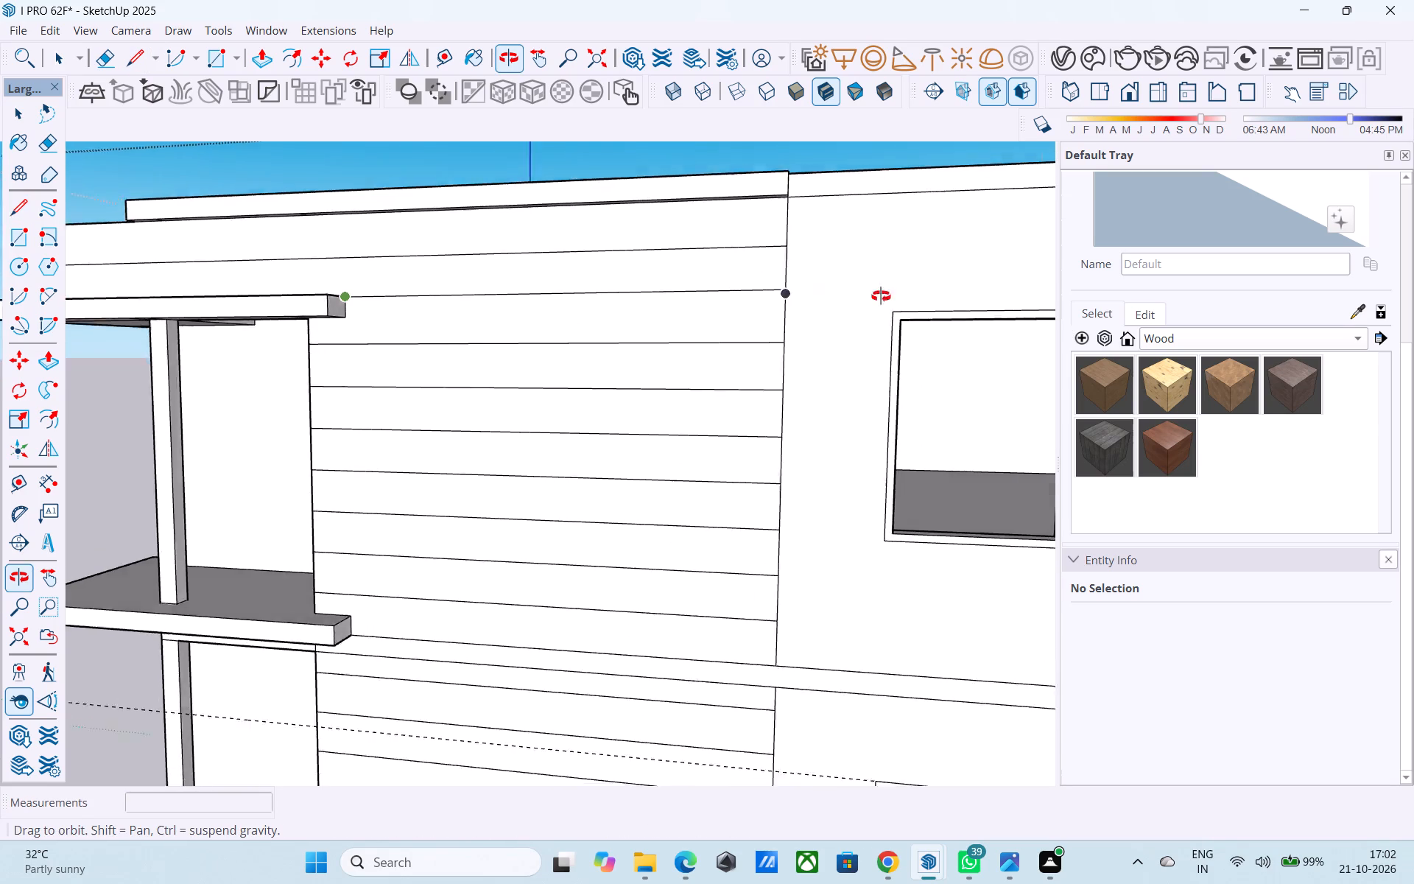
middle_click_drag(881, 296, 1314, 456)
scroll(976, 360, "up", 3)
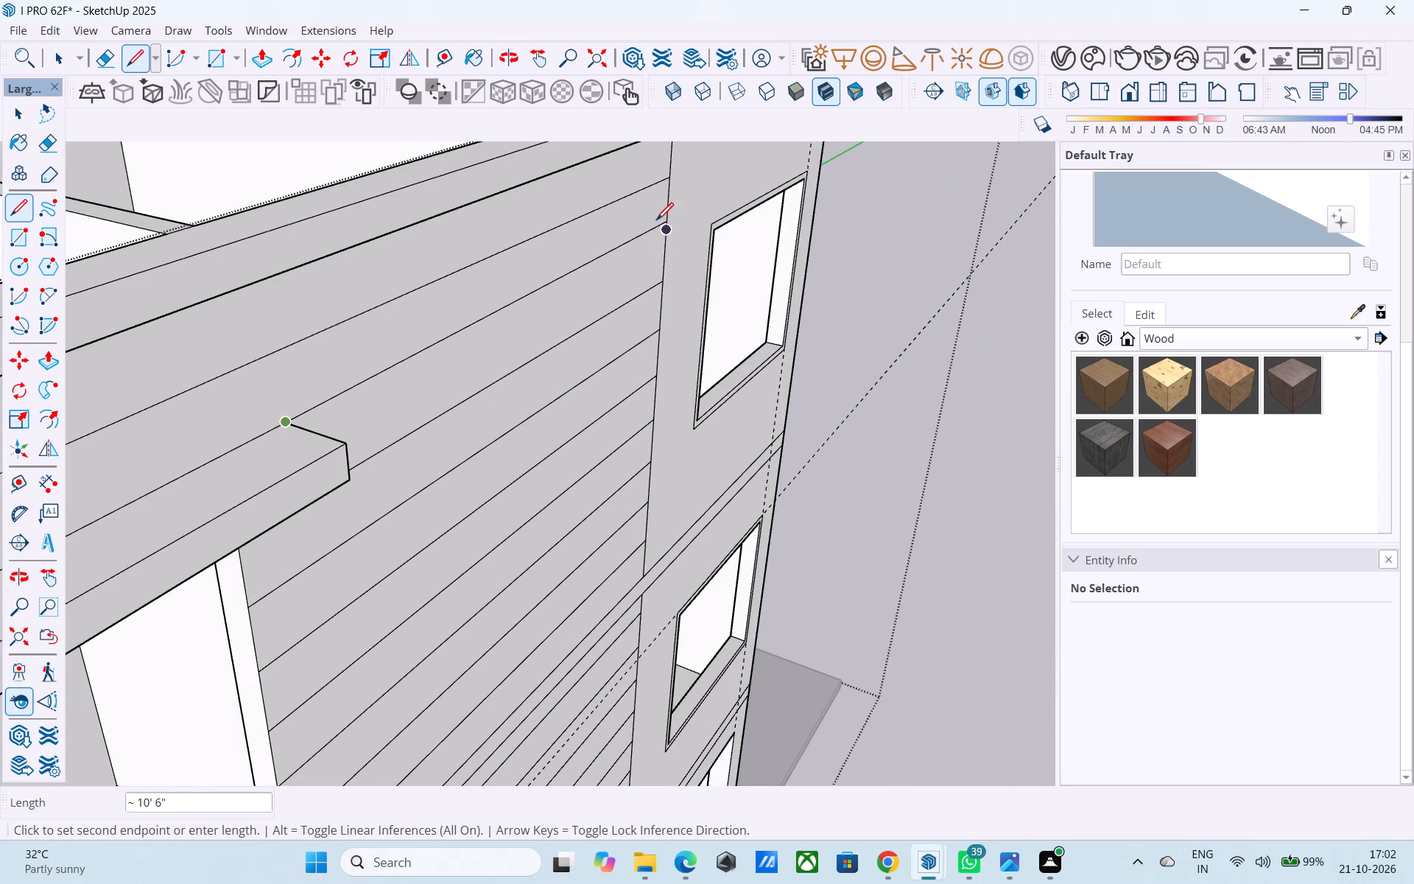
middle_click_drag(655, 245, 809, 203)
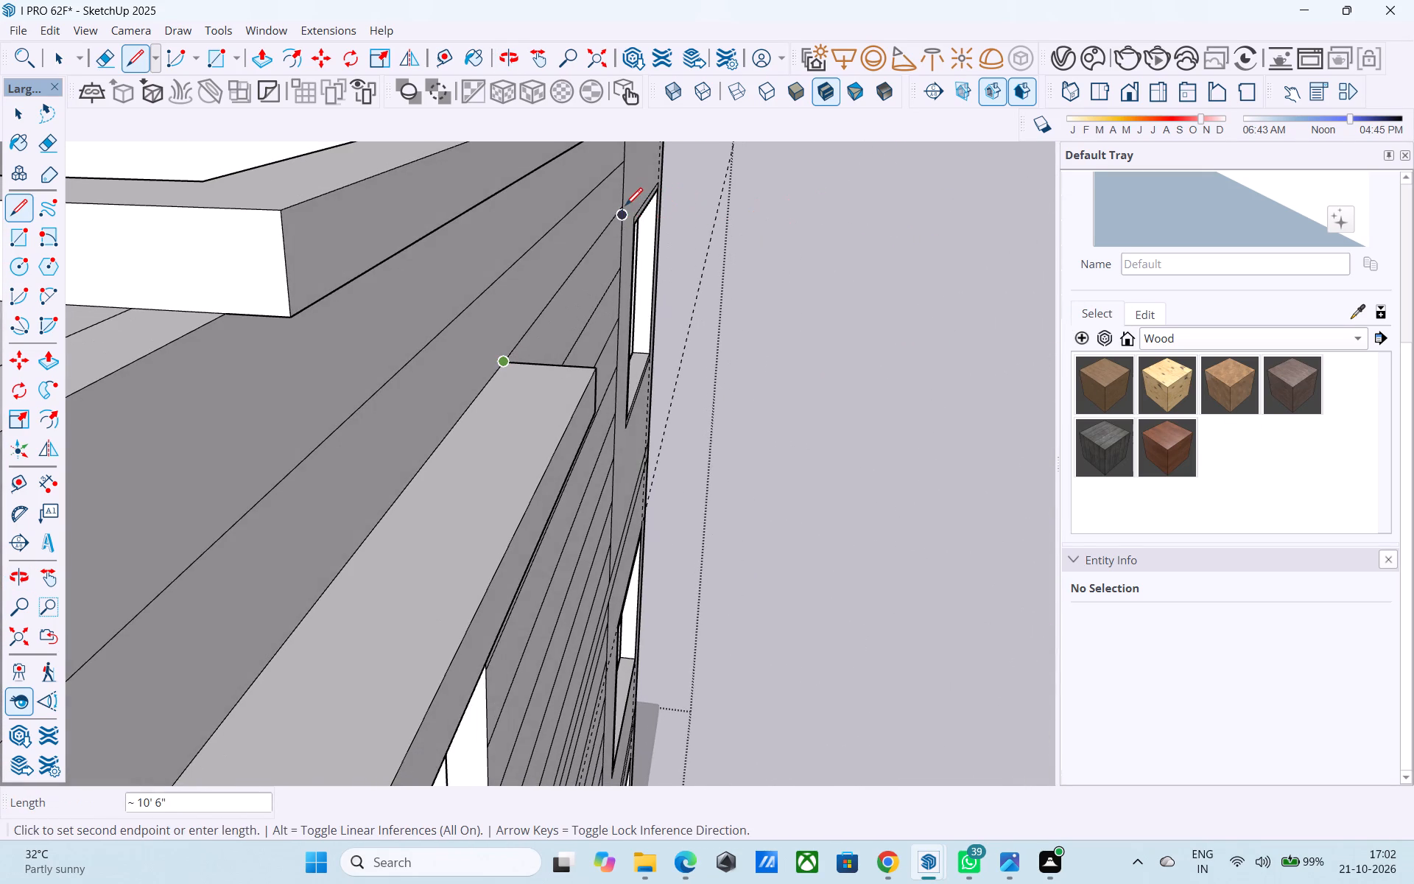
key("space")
Draw a line extending the blank-side panel's uppermost cladding line across the projecting block above the top band to its outer corner.
scroll(623, 212, "down", 6)
middle_click_drag(607, 295, 394, 318)
scroll(387, 321, "up", 1)
scroll(546, 376, "up", 2)
key("e")
left_click_drag(562, 386, 573, 396)
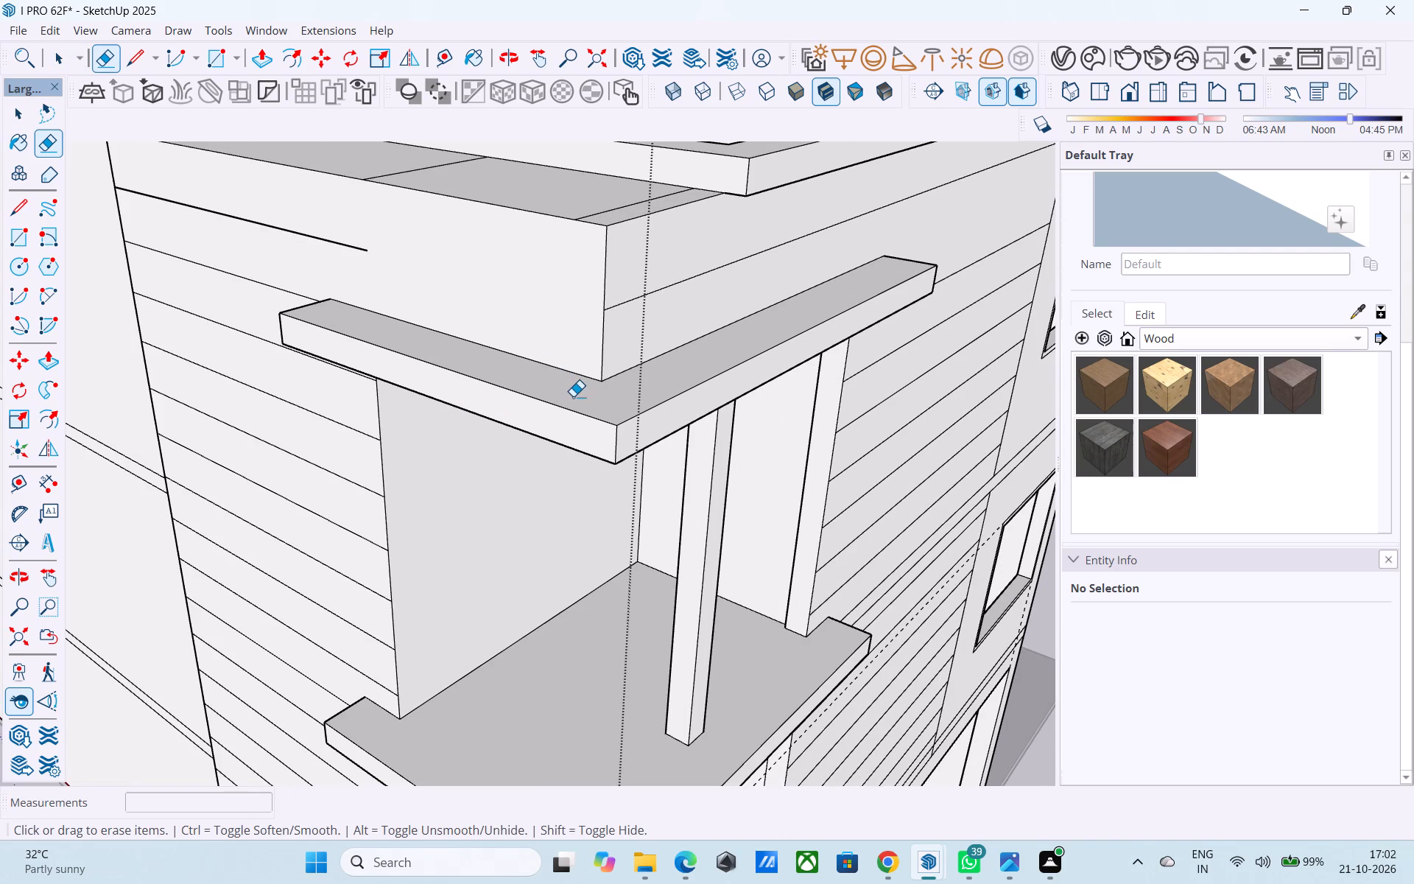
key("l")
left_click(367, 253)
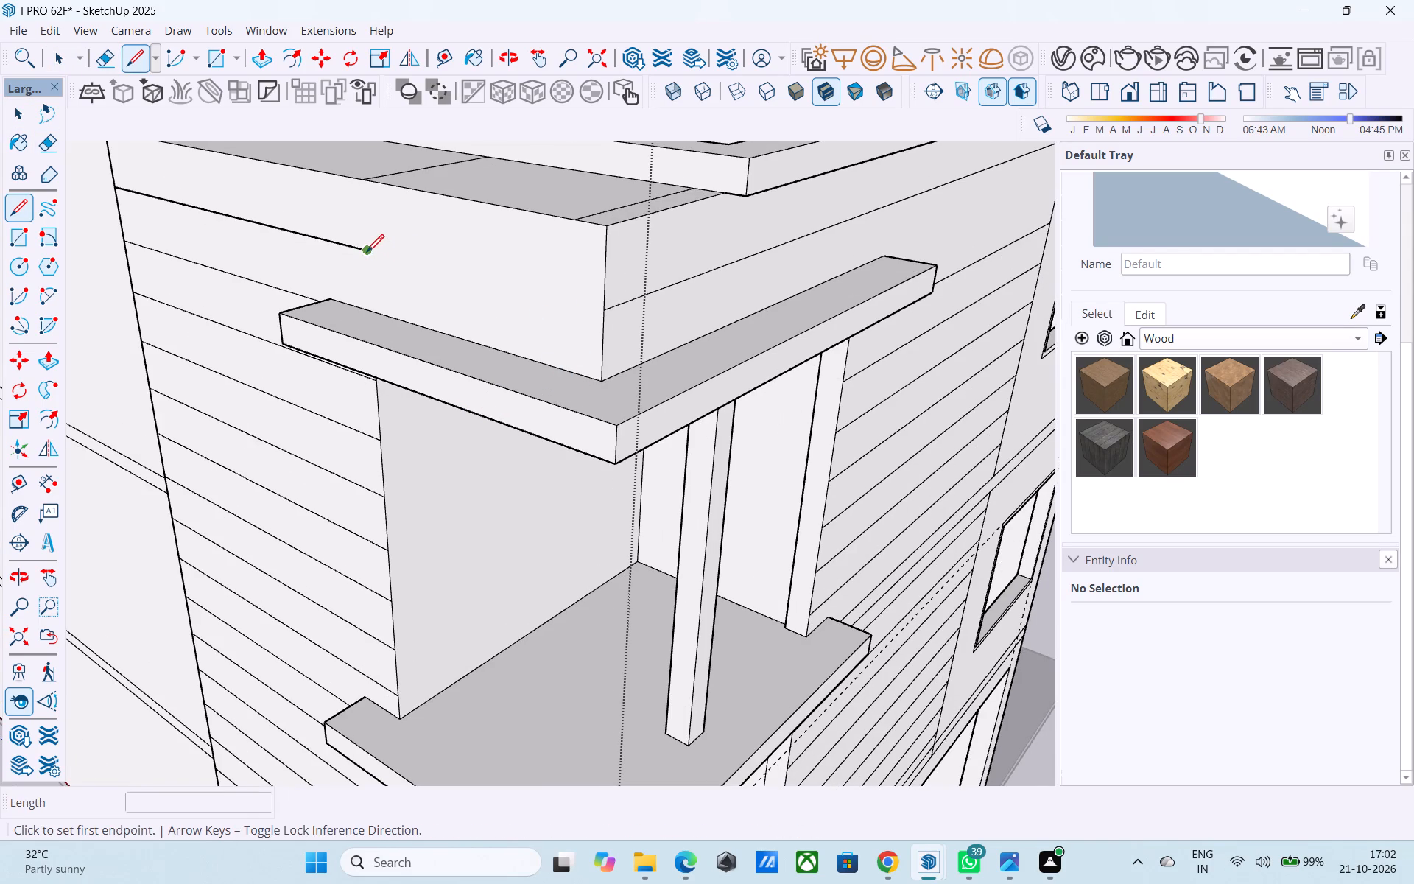
left_click(599, 310)
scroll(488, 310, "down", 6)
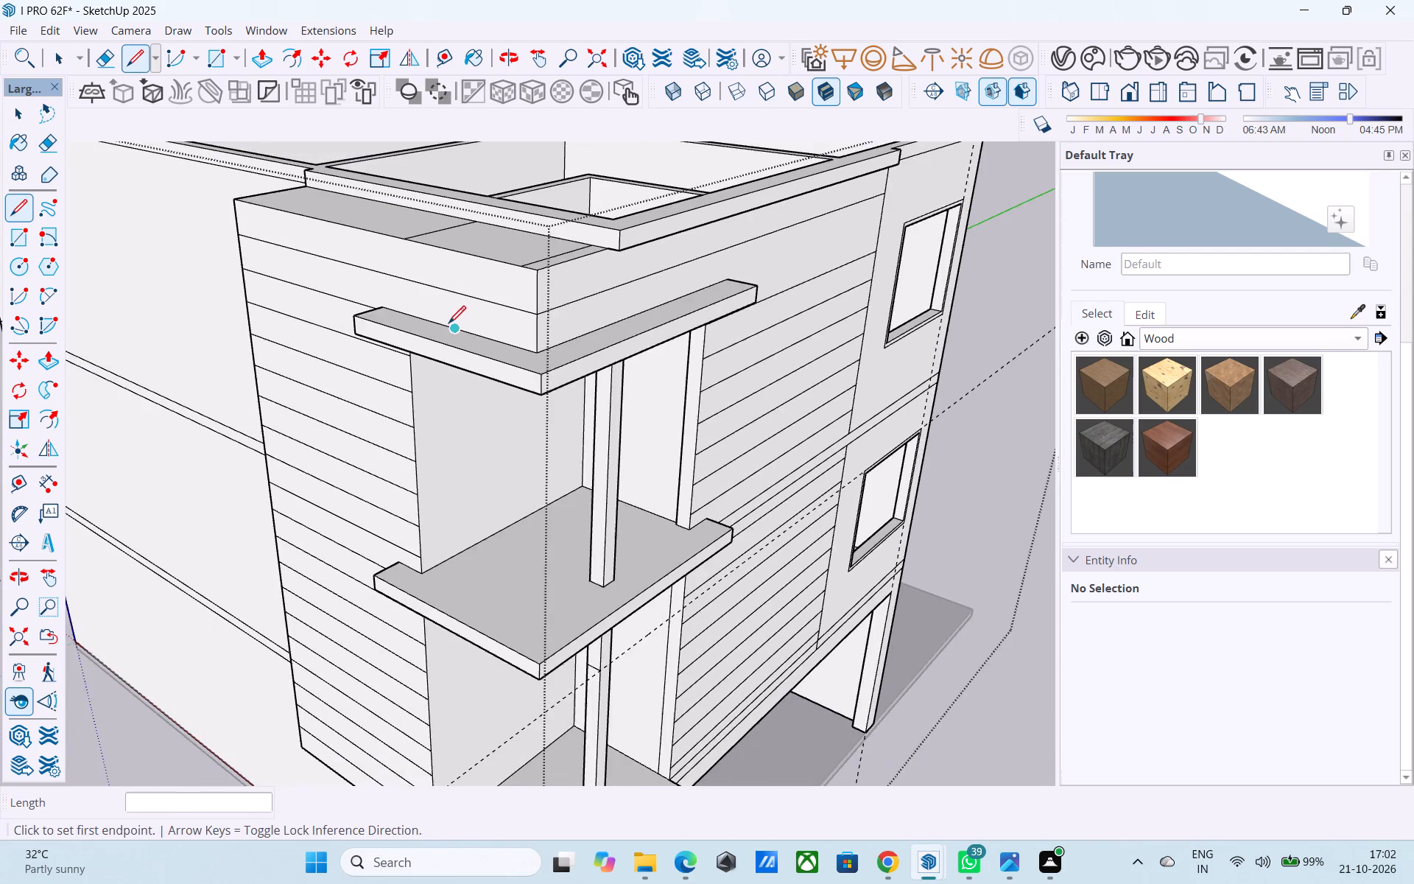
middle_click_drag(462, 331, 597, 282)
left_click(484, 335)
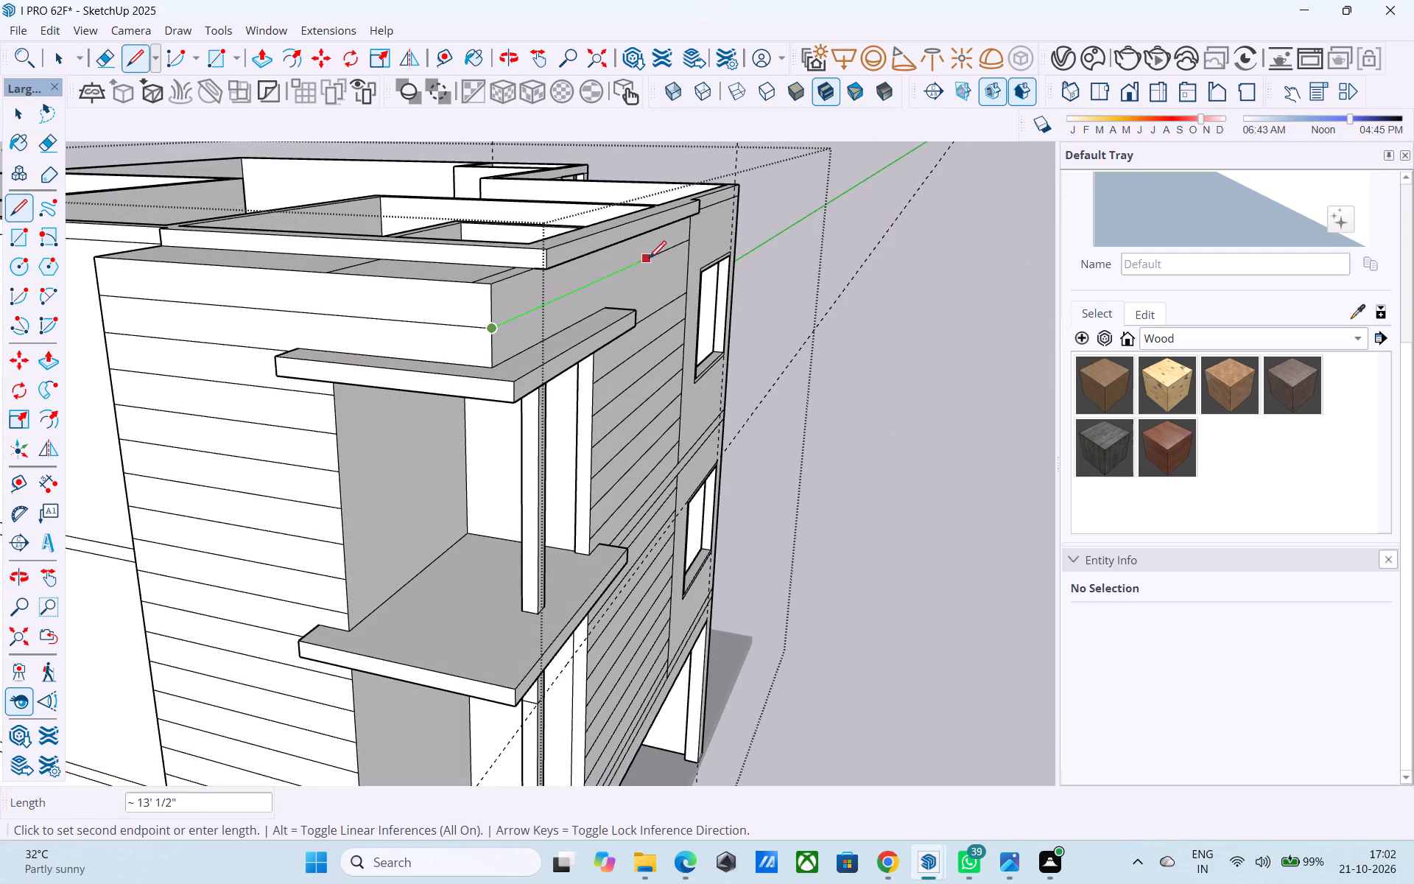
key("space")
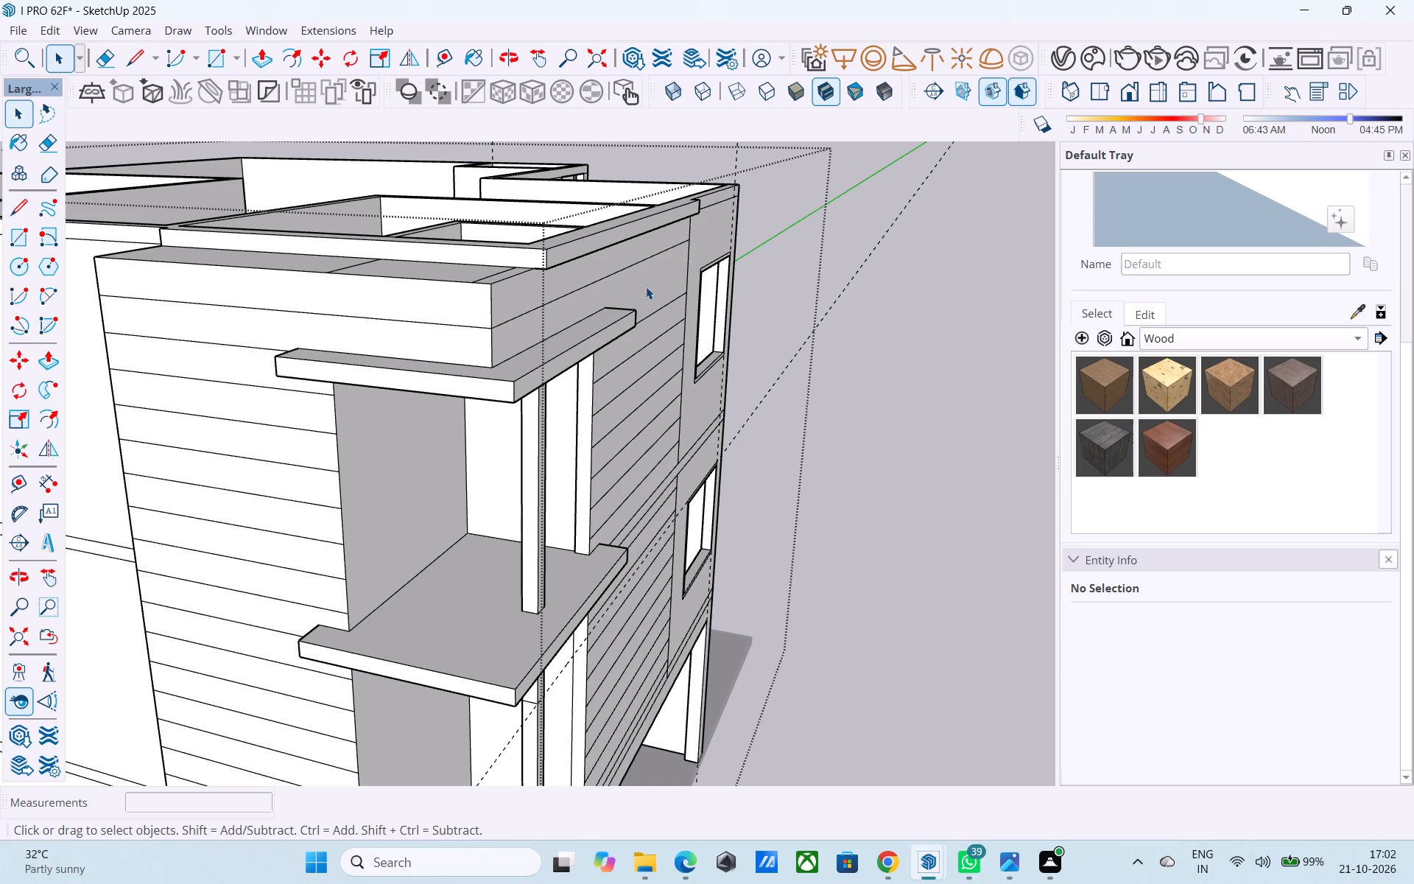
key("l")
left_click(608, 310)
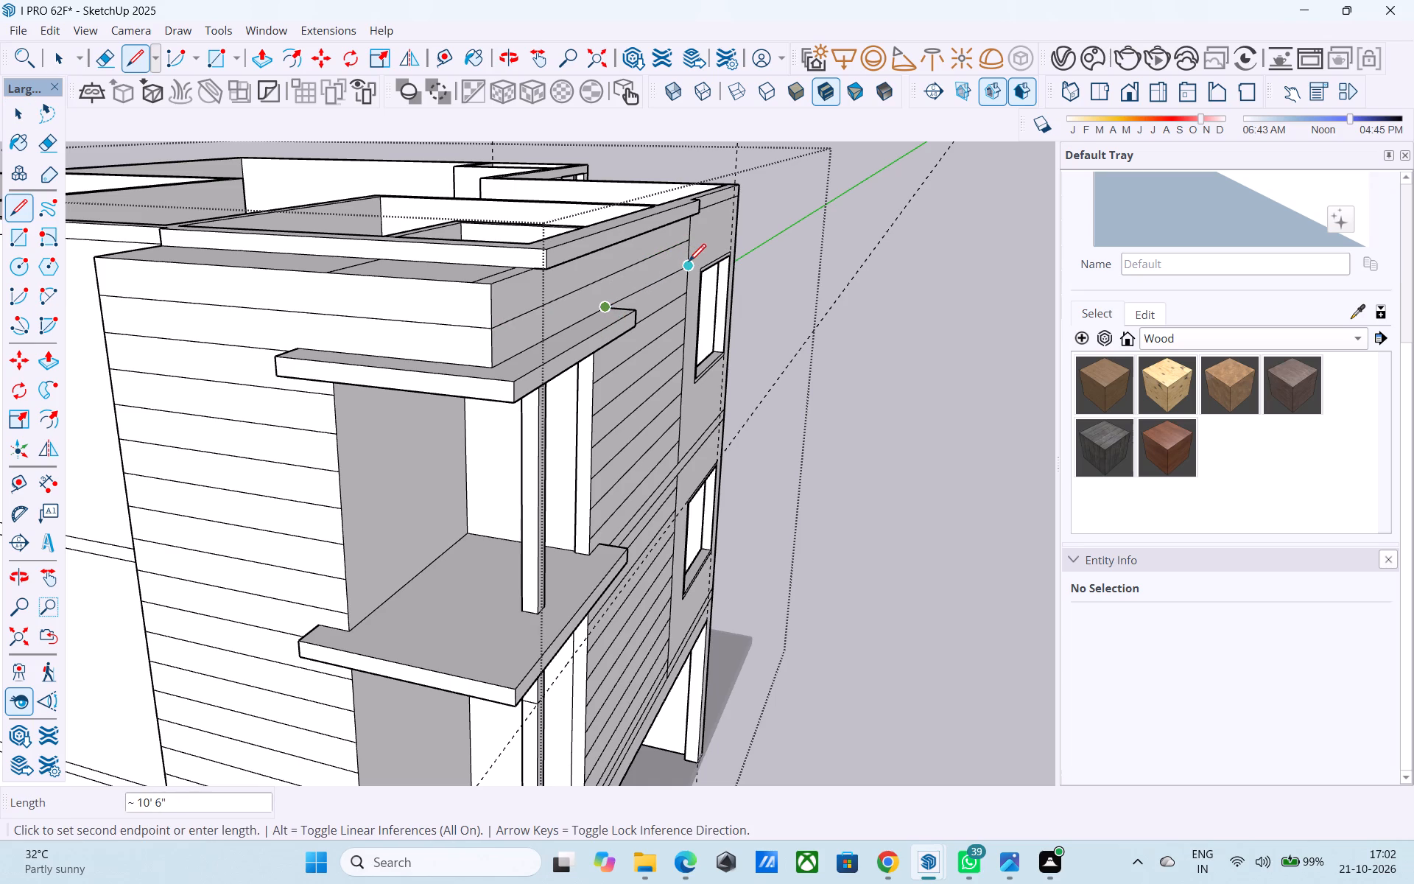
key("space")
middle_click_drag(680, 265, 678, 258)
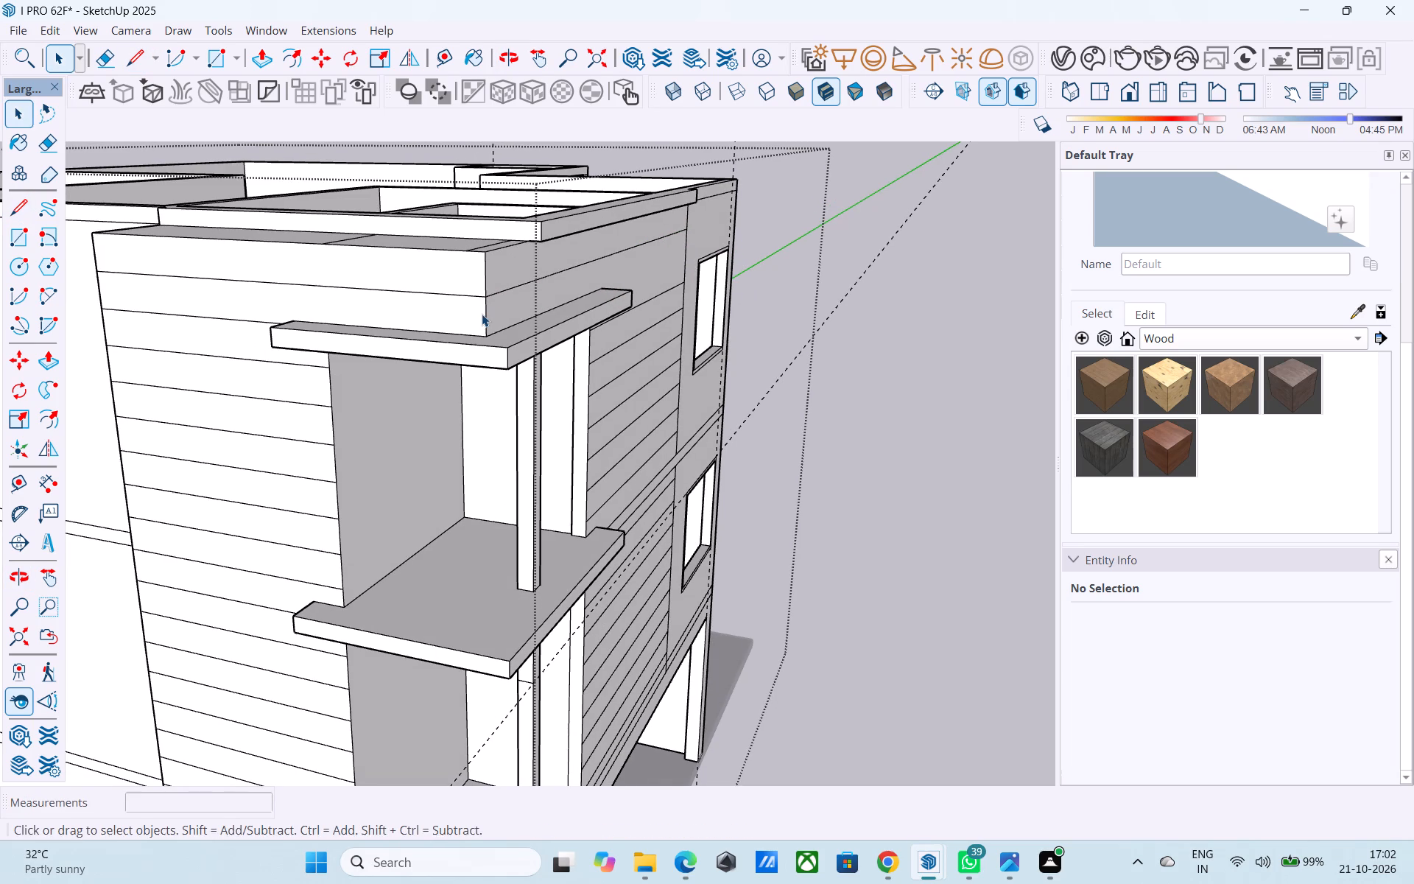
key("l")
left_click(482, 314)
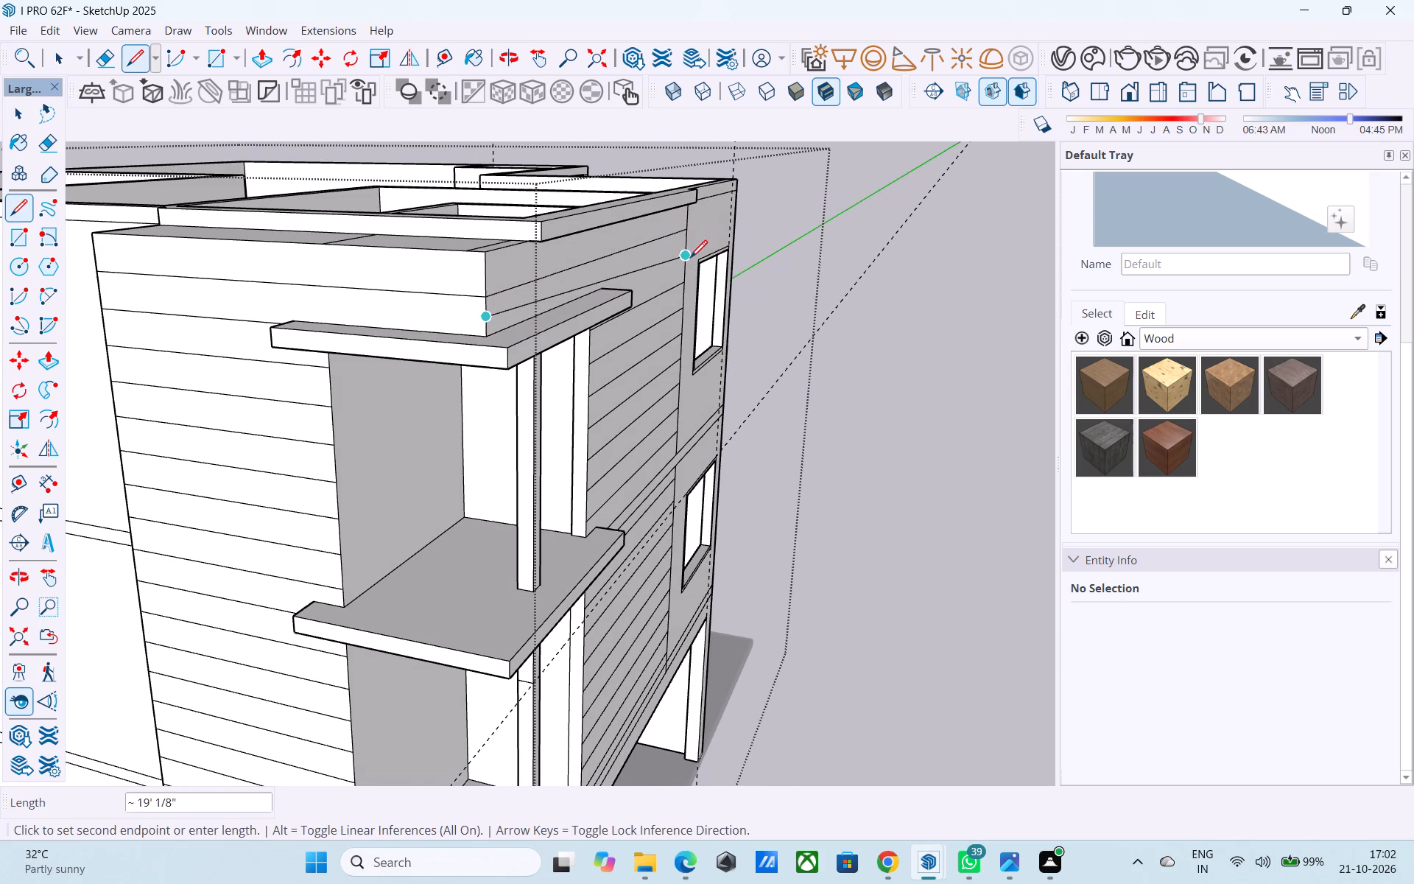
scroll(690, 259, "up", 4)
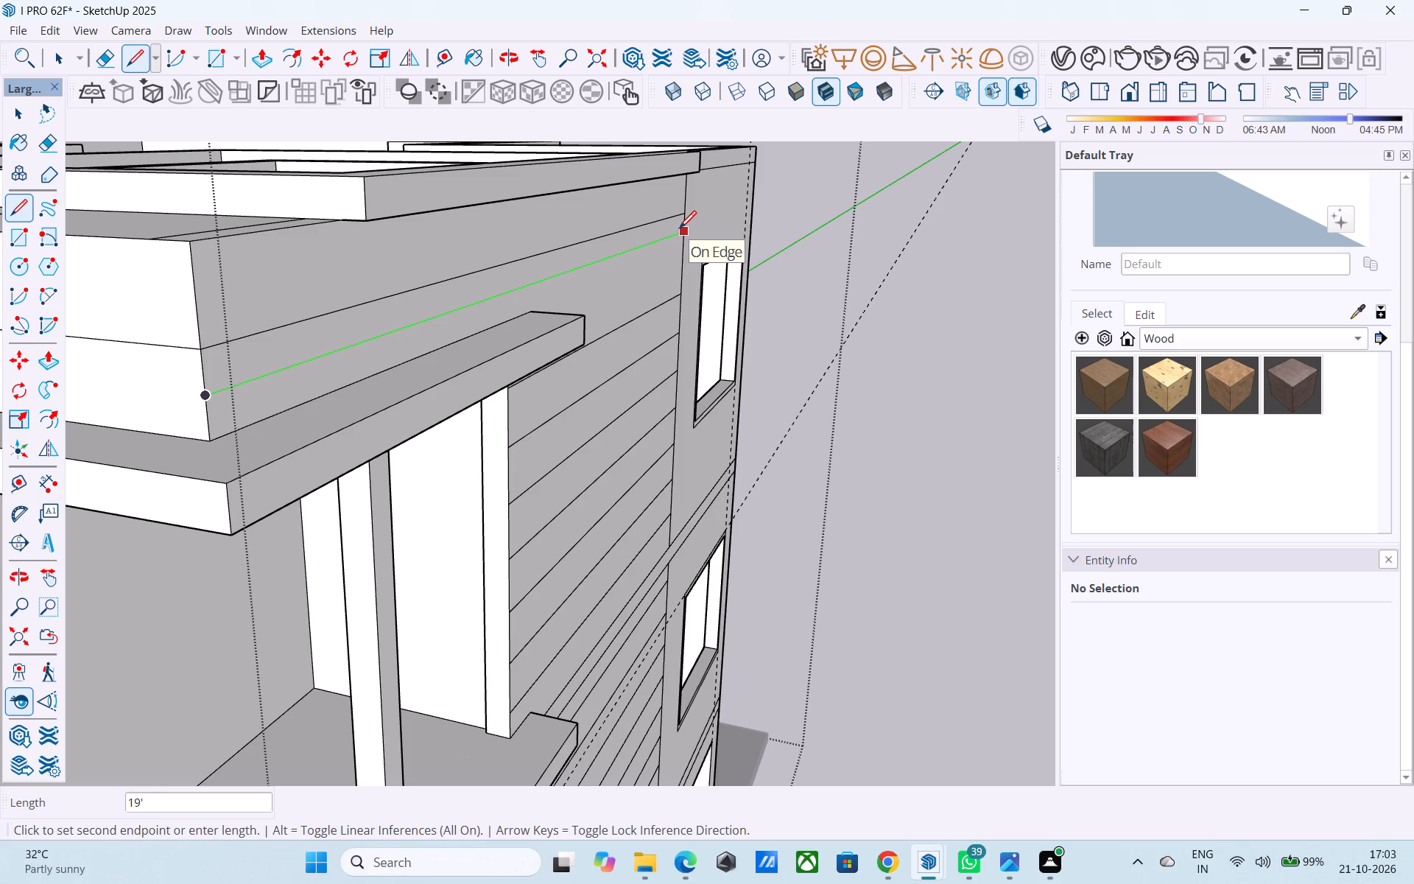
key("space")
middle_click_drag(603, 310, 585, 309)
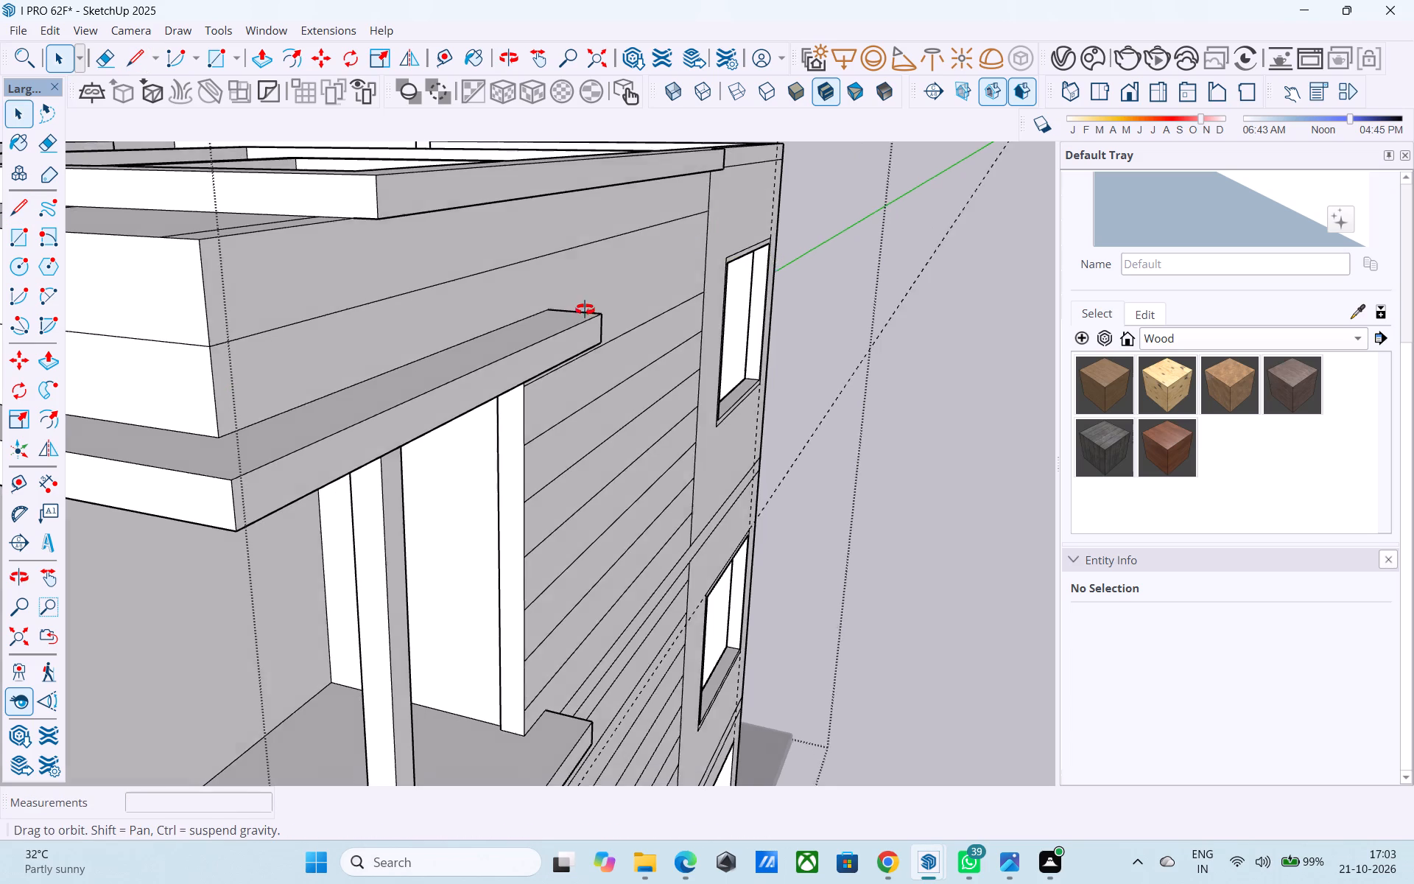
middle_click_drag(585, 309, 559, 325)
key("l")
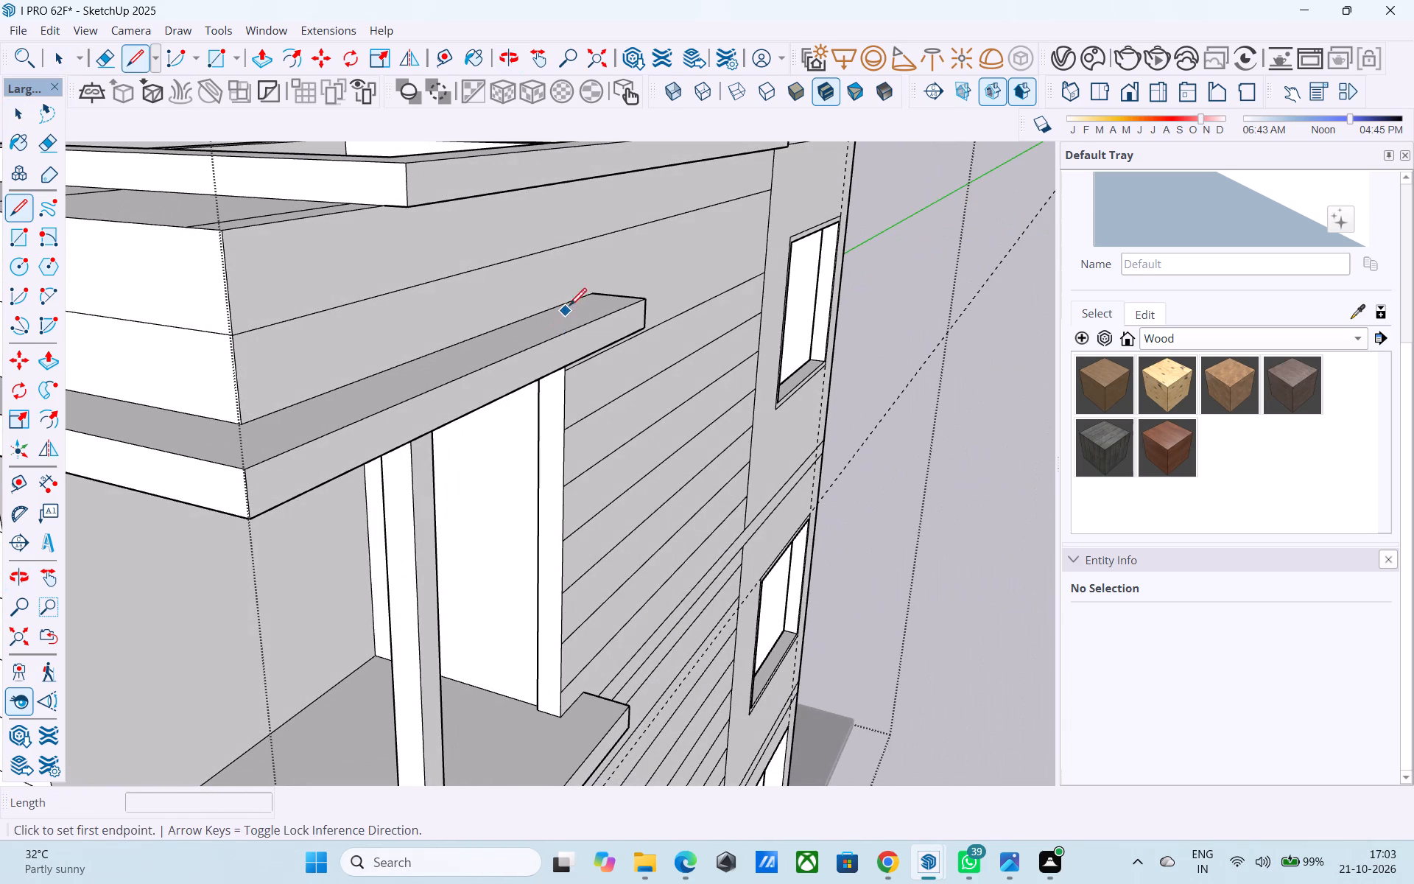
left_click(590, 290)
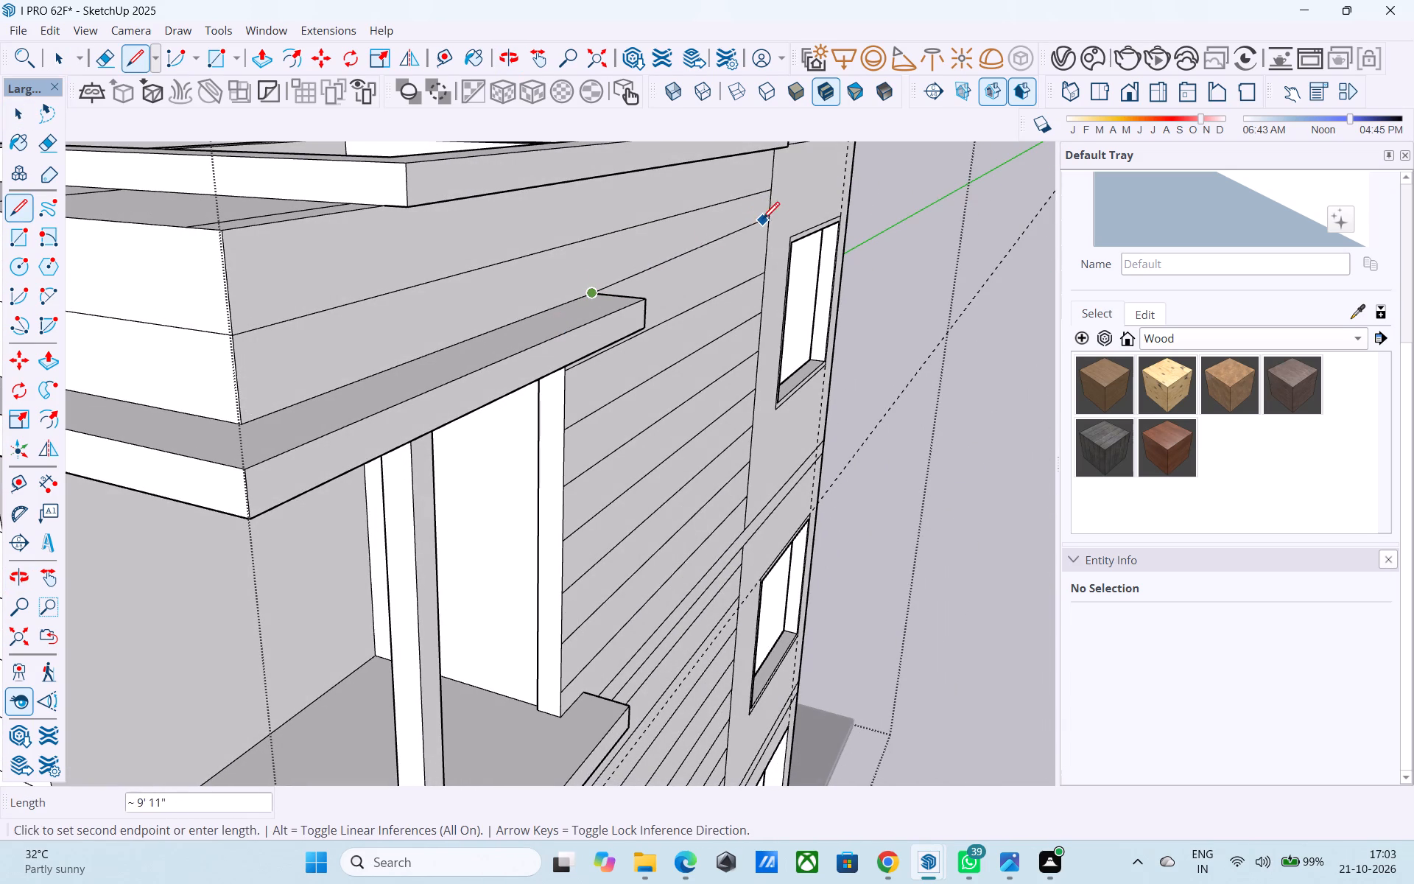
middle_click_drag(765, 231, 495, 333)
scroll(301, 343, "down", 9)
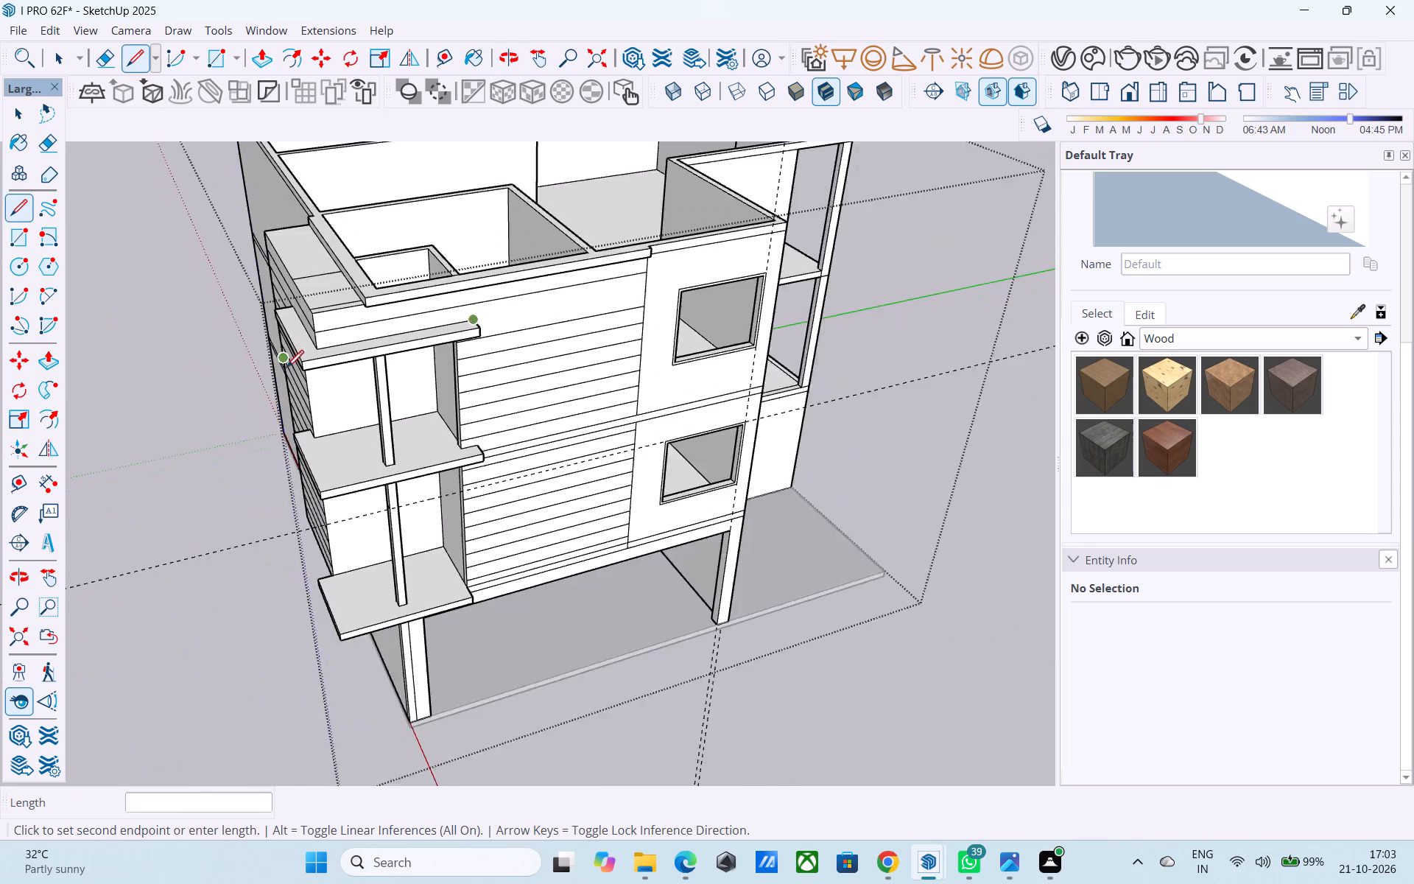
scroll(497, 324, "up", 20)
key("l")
Draw a horizontal cladding line on the front wall from the top band's upper rear corner to the vertical seam beside the window.
scroll(391, 301, "up", 10)
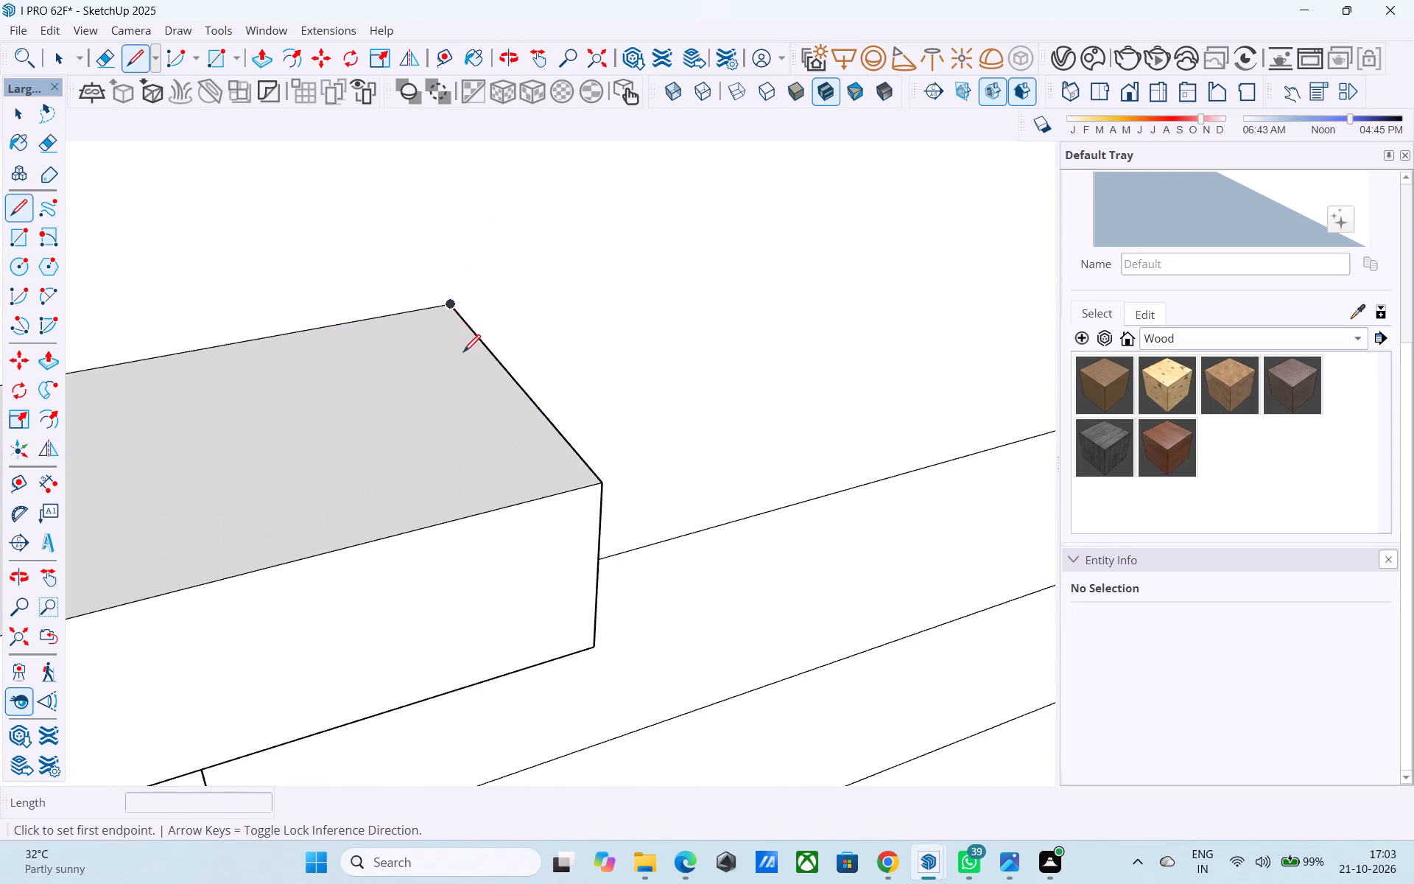
scroll(463, 354, "up", 4)
left_click(456, 286)
scroll(456, 285, "down", 6)
scroll(513, 270, "down", 4)
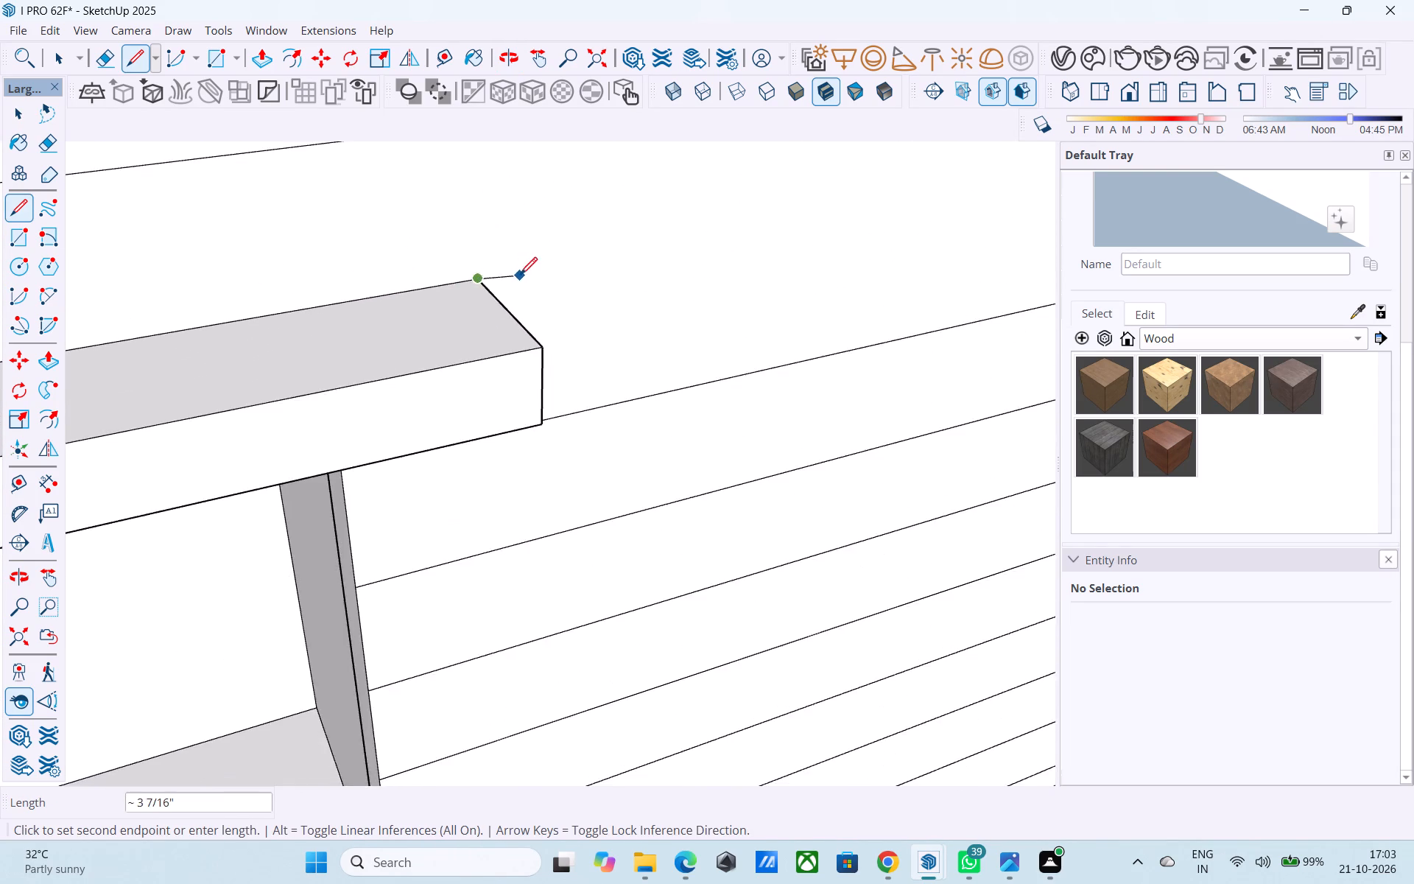
scroll(520, 276, "down", 10)
middle_click_drag(551, 452, 837, 278)
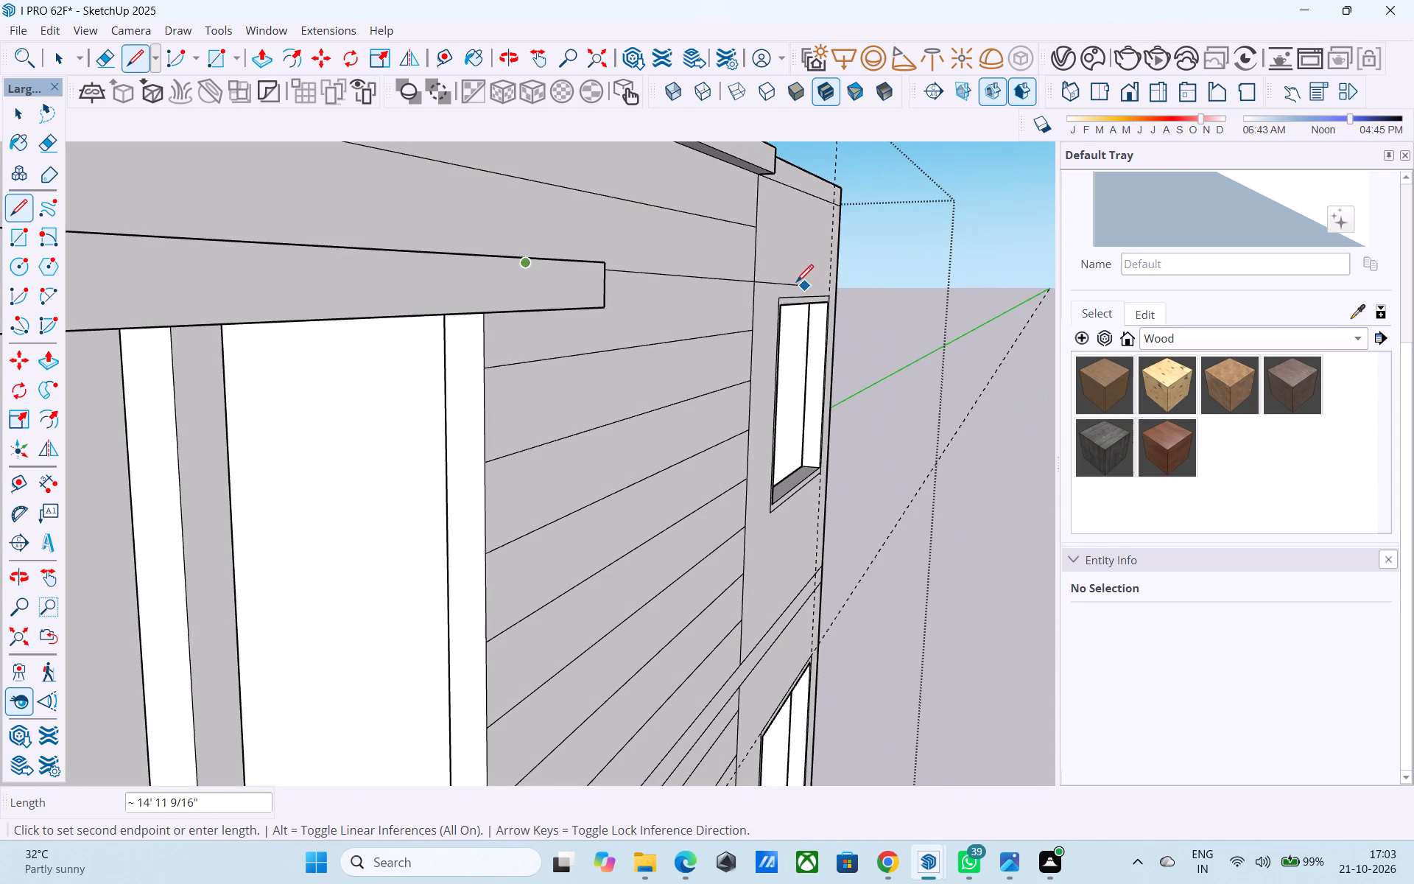
left_click(758, 269)
middle_click_drag(727, 310, 683, 372)
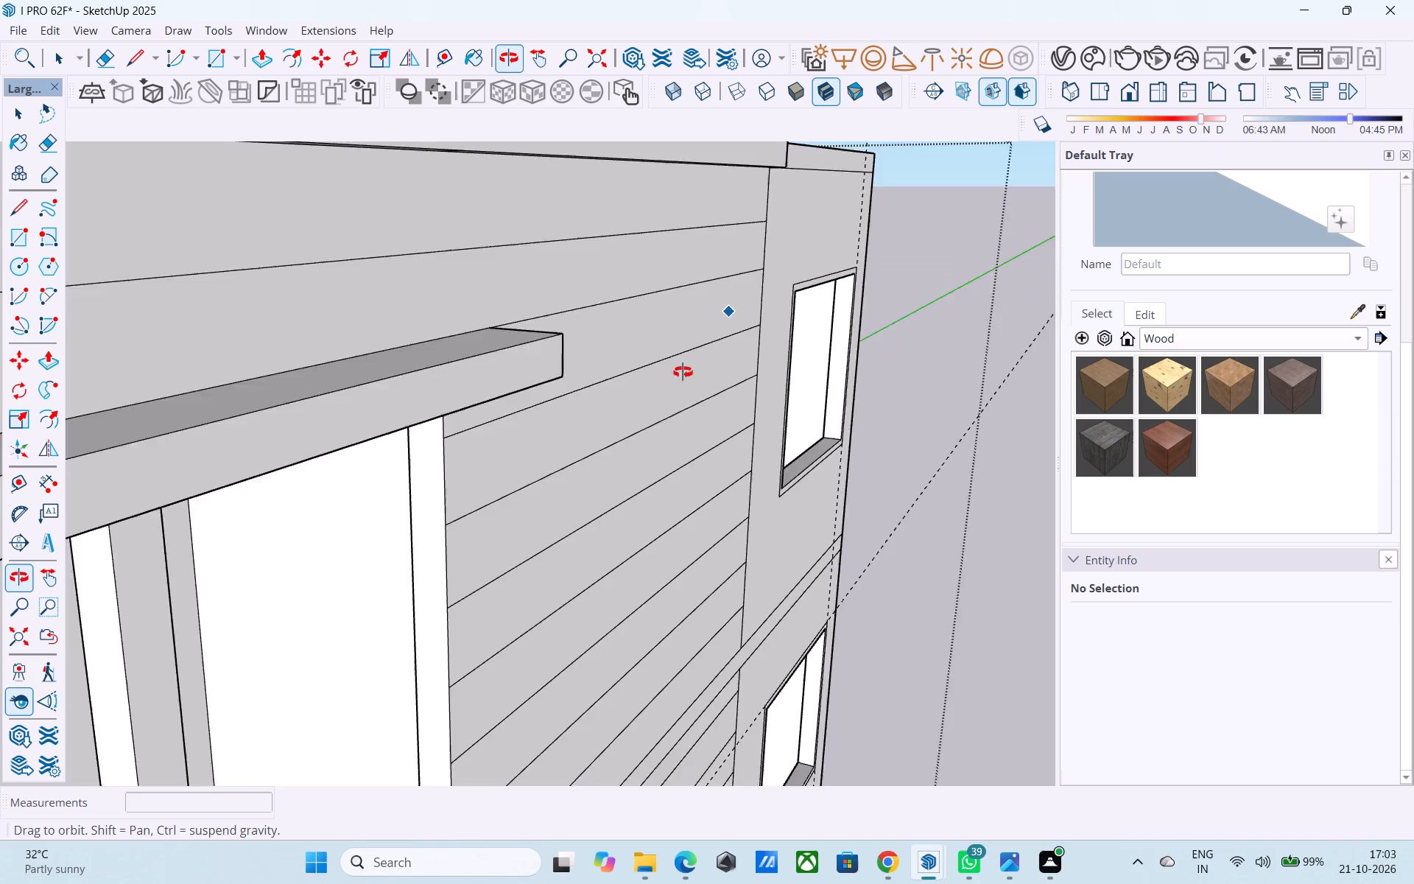
middle_click_drag(683, 372, 638, 411)
scroll(638, 410, "down", 12)
key("space")
Save the model.
middle_click_drag(648, 386, 626, 326)
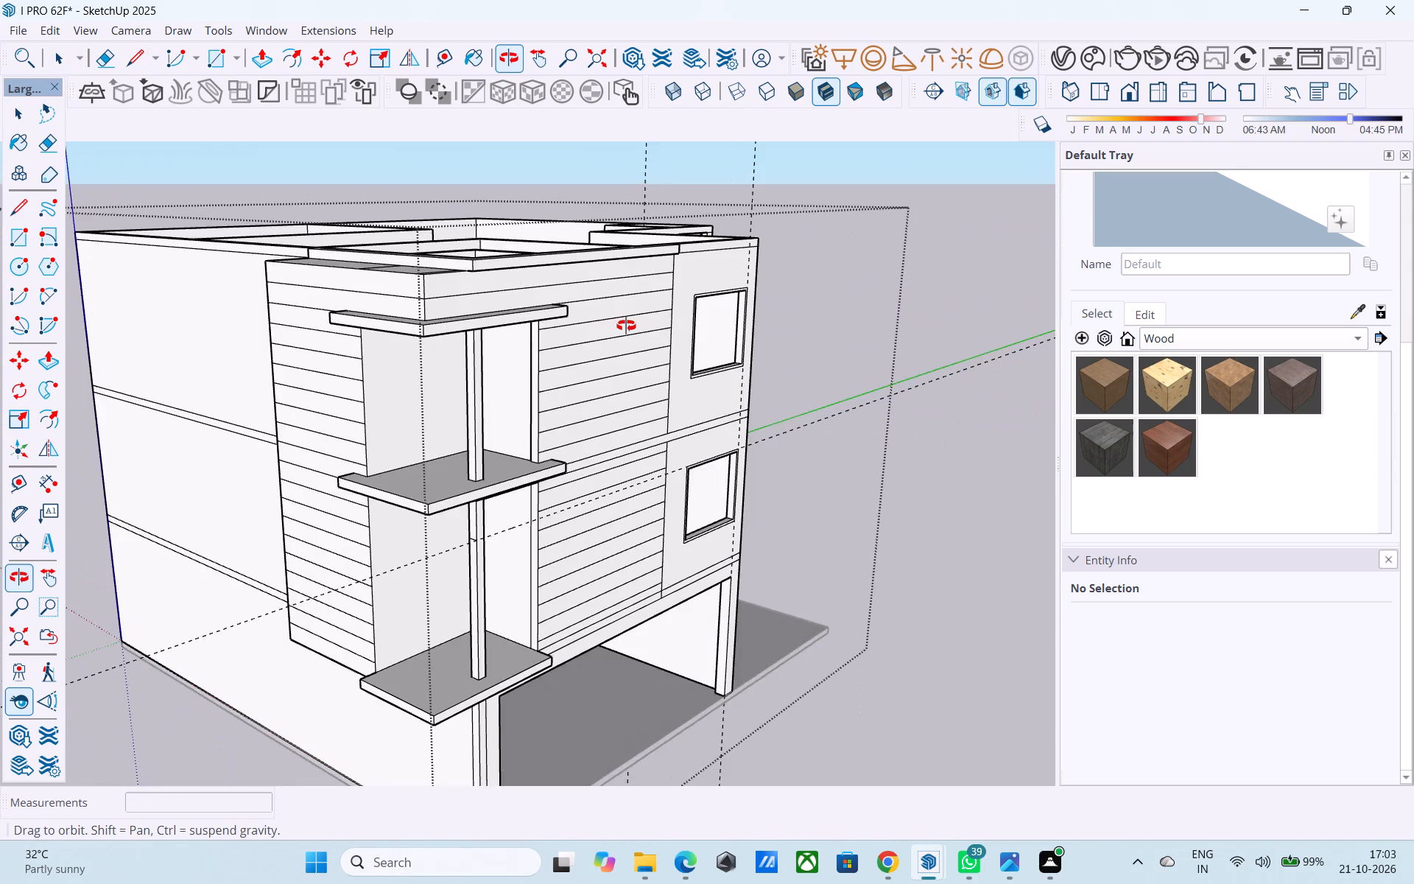
middle_click_drag(626, 326, 633, 351)
scroll(633, 352, "up", 6)
scroll(628, 346, "down", 7)
middle_click_drag(613, 348, 457, 337)
scroll(756, 357, "down", 5)
middle_click_drag(501, 375, 638, 418)
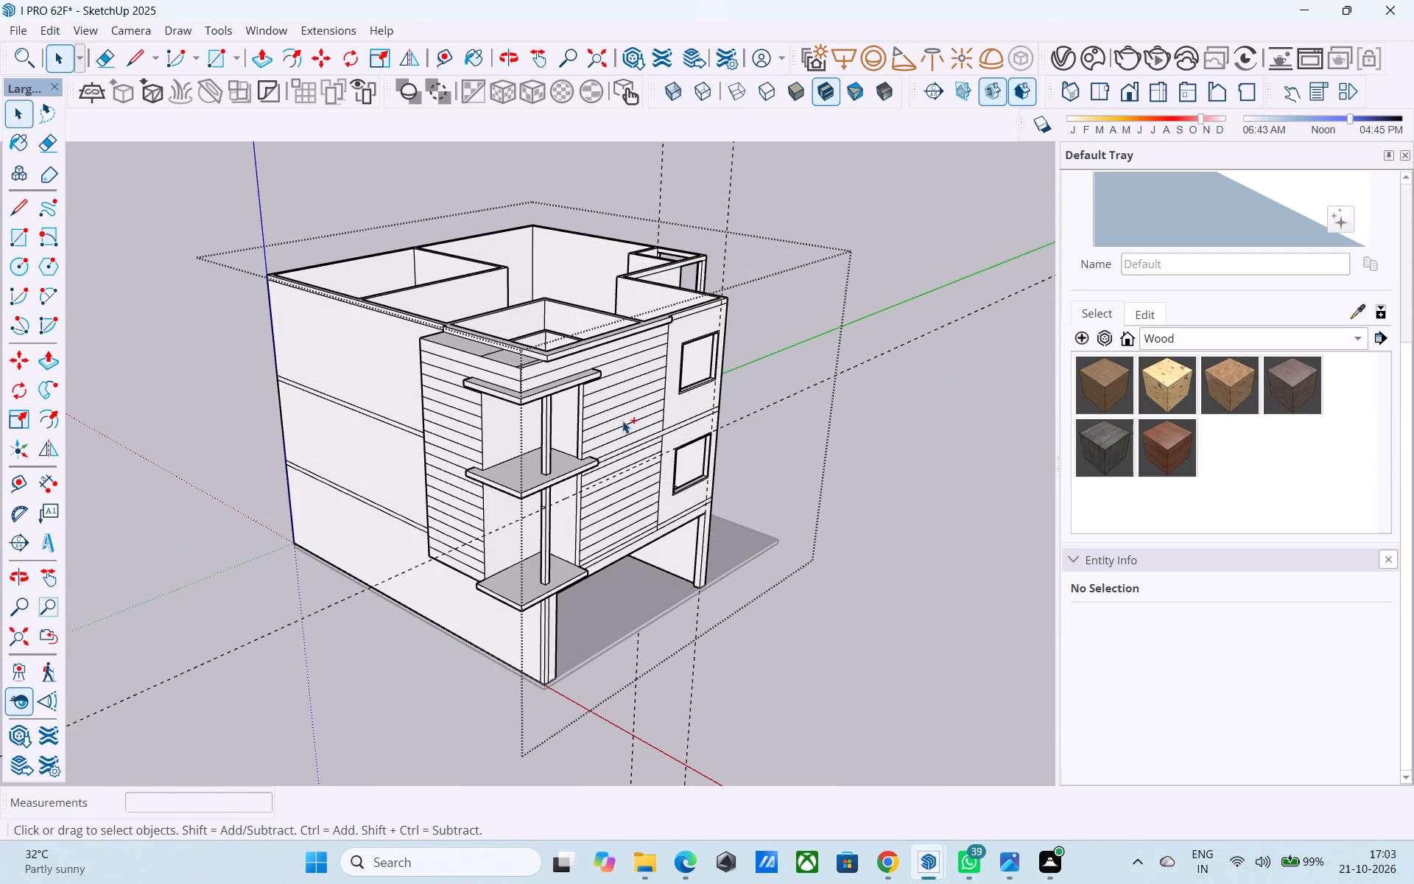
key("ctrl+s")
Examine the corner balconies and the cladding lines on both walls from below and from above.
middle_click_drag(583, 429, 604, 250)
scroll(604, 250, "up", 4)
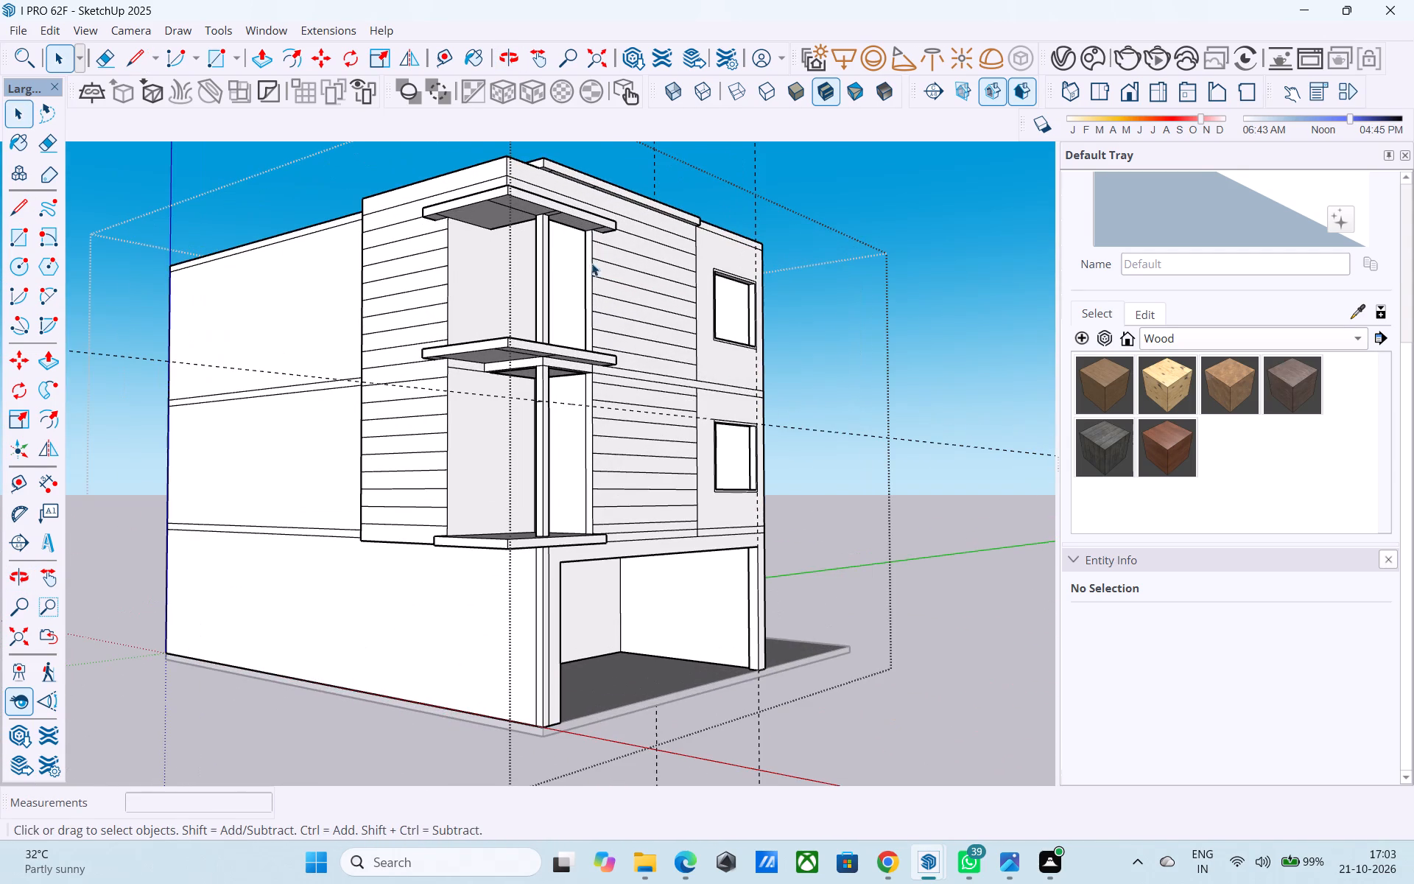
scroll(515, 471, "down", 5)
scroll(506, 203, "up", 5)
scroll(505, 268, "up", 2)
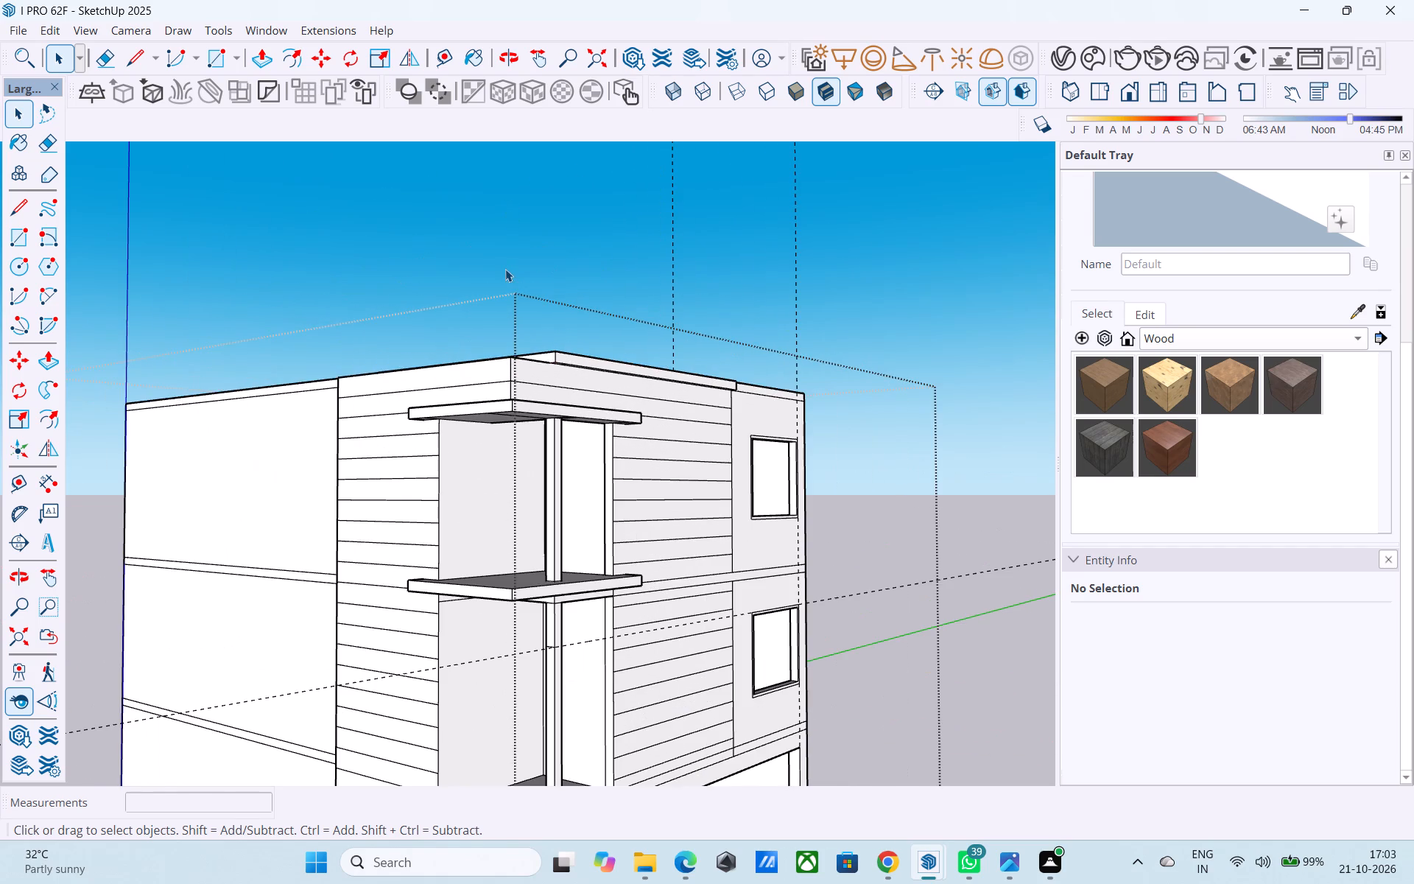
middle_click_drag(504, 279, 504, 299)
scroll(512, 264, "down", 6)
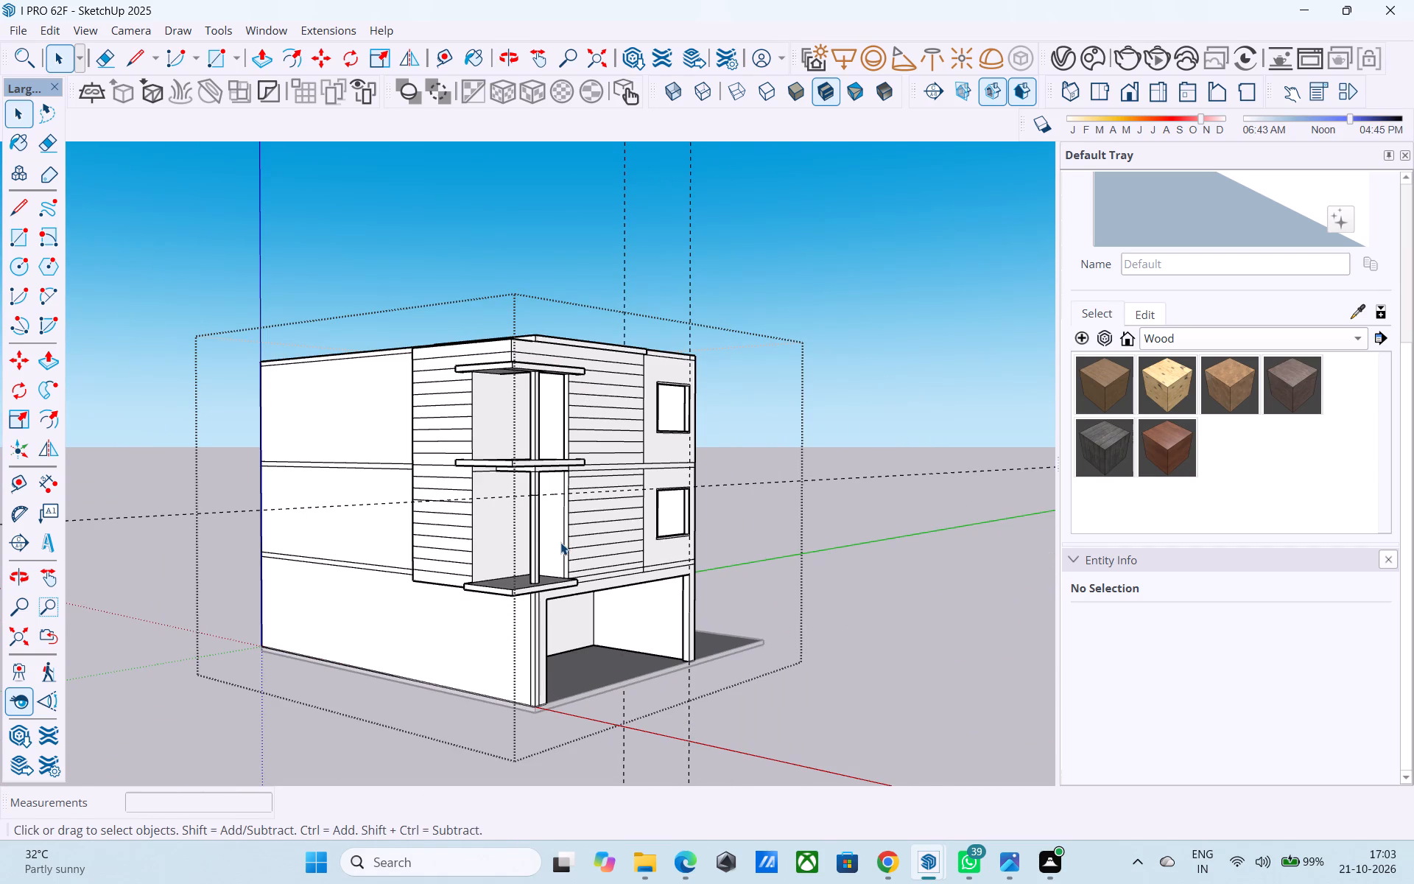
middle_click_drag(549, 516, 544, 601)
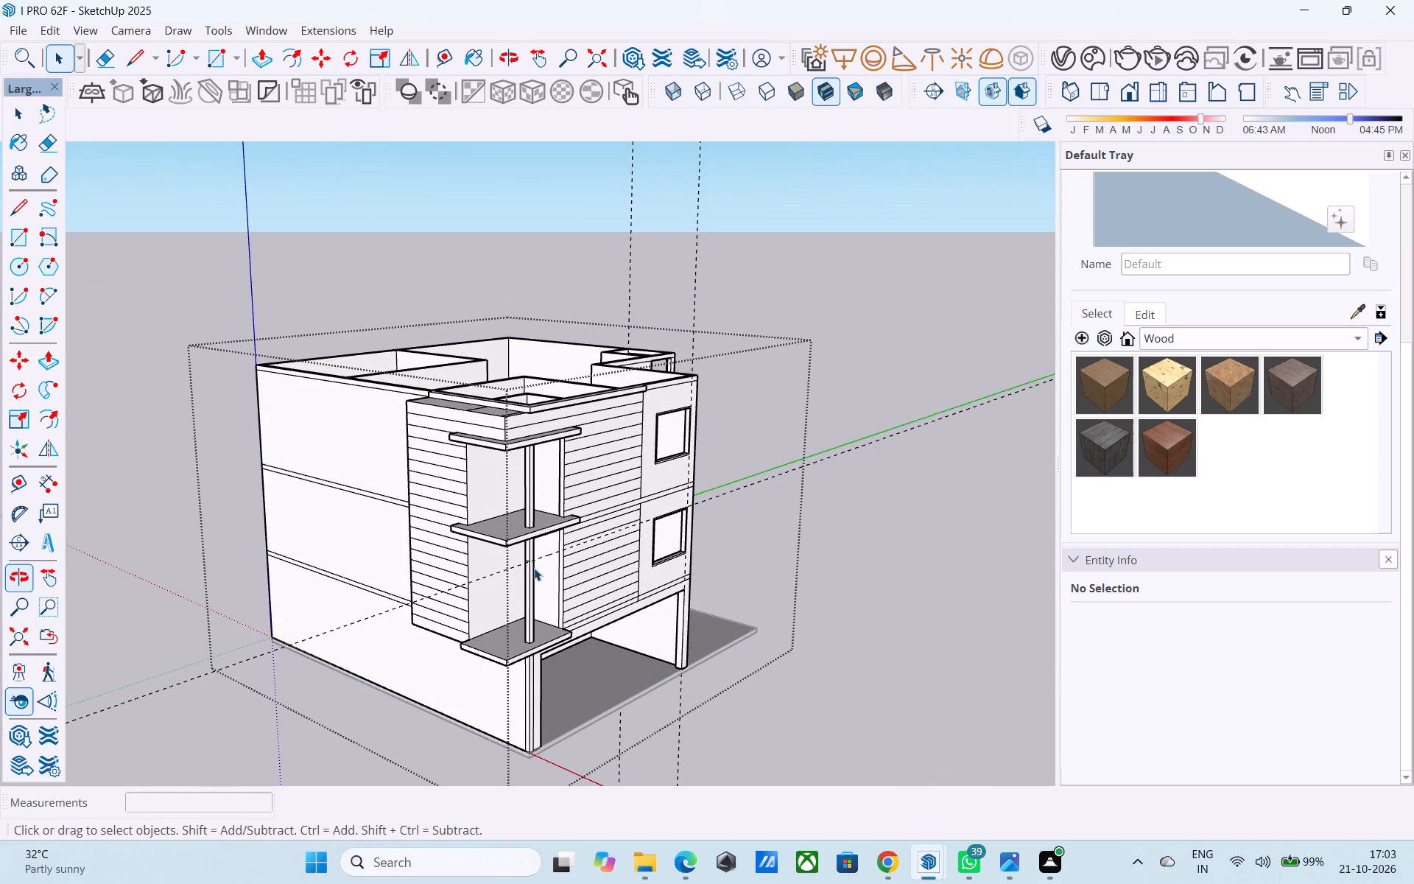
scroll(526, 495, "up", 6)
scroll(471, 350, "up", 5)
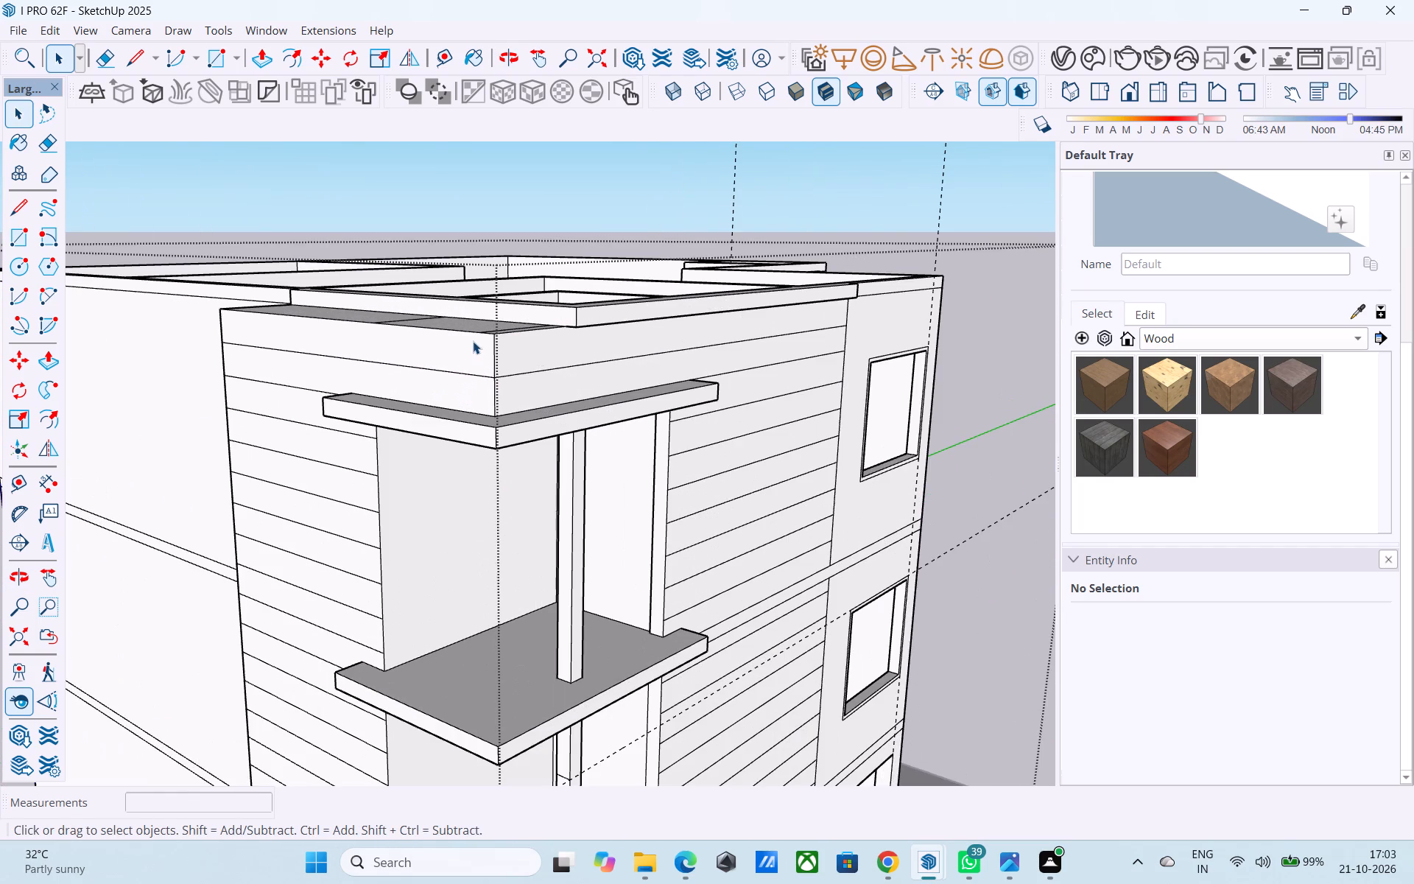
middle_click_drag(472, 340, 423, 359)
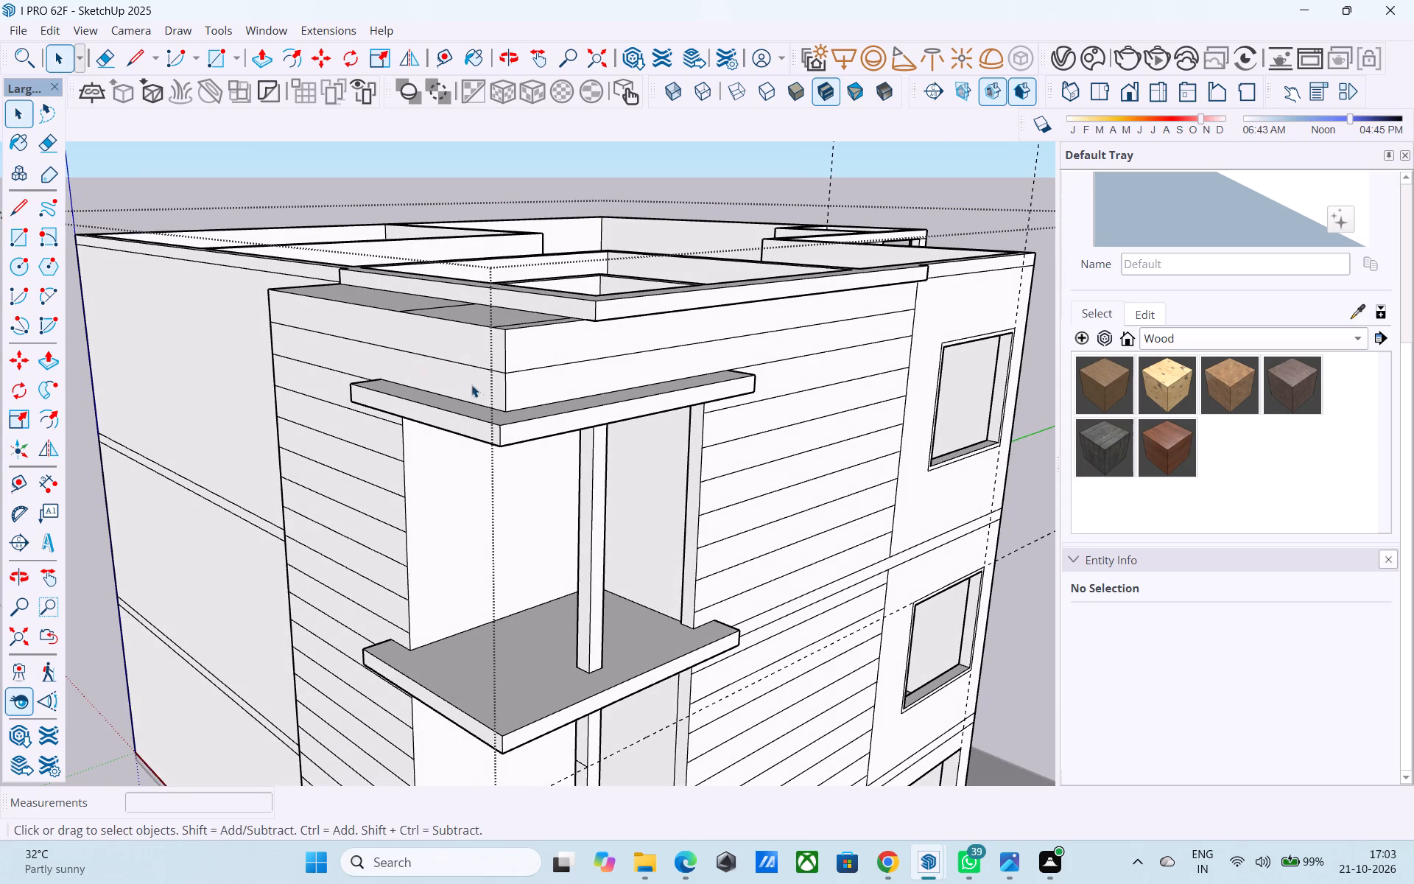
middle_click_drag(619, 443, 607, 495)
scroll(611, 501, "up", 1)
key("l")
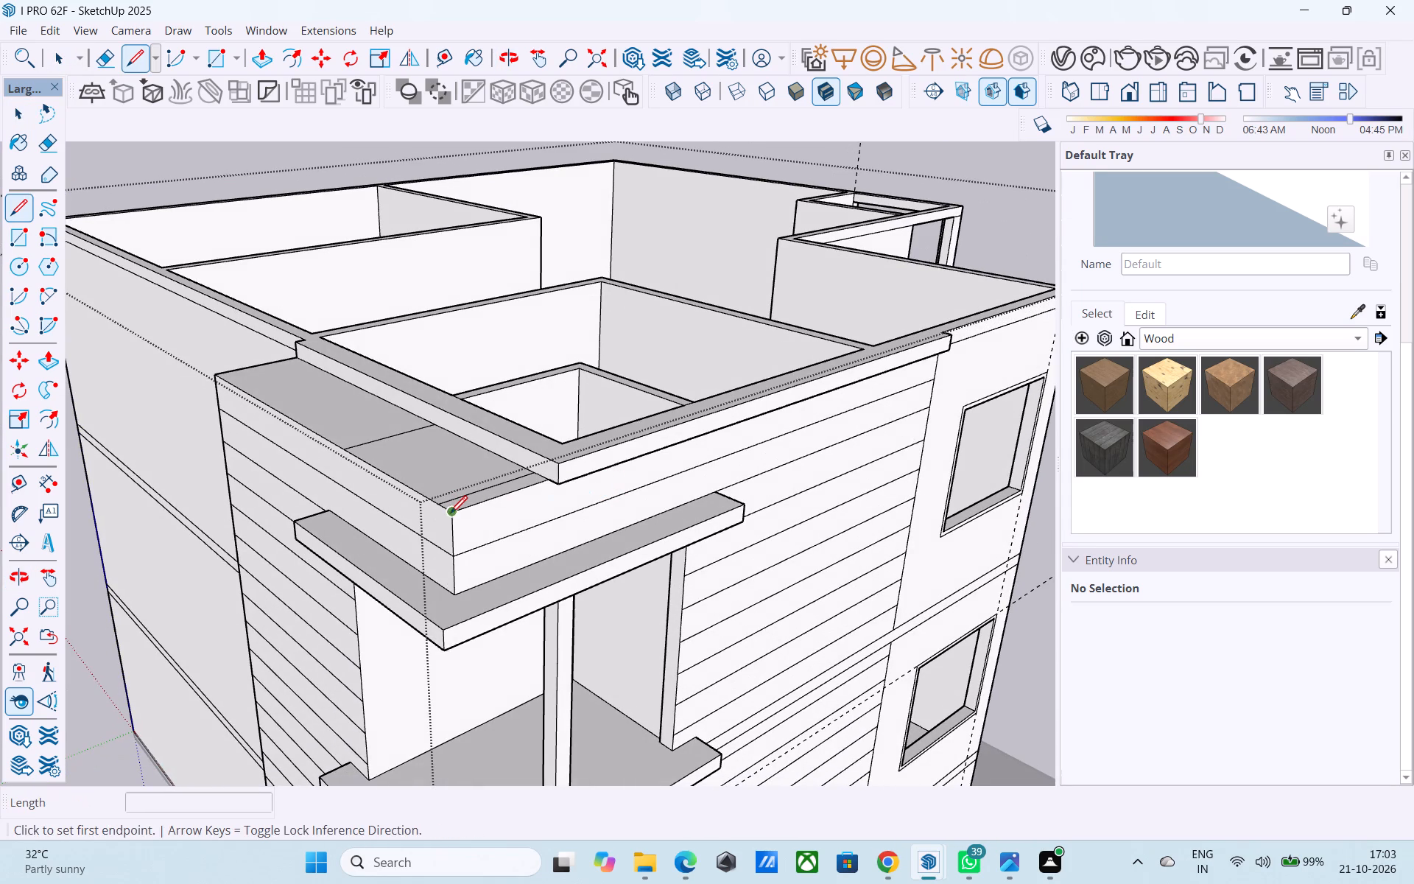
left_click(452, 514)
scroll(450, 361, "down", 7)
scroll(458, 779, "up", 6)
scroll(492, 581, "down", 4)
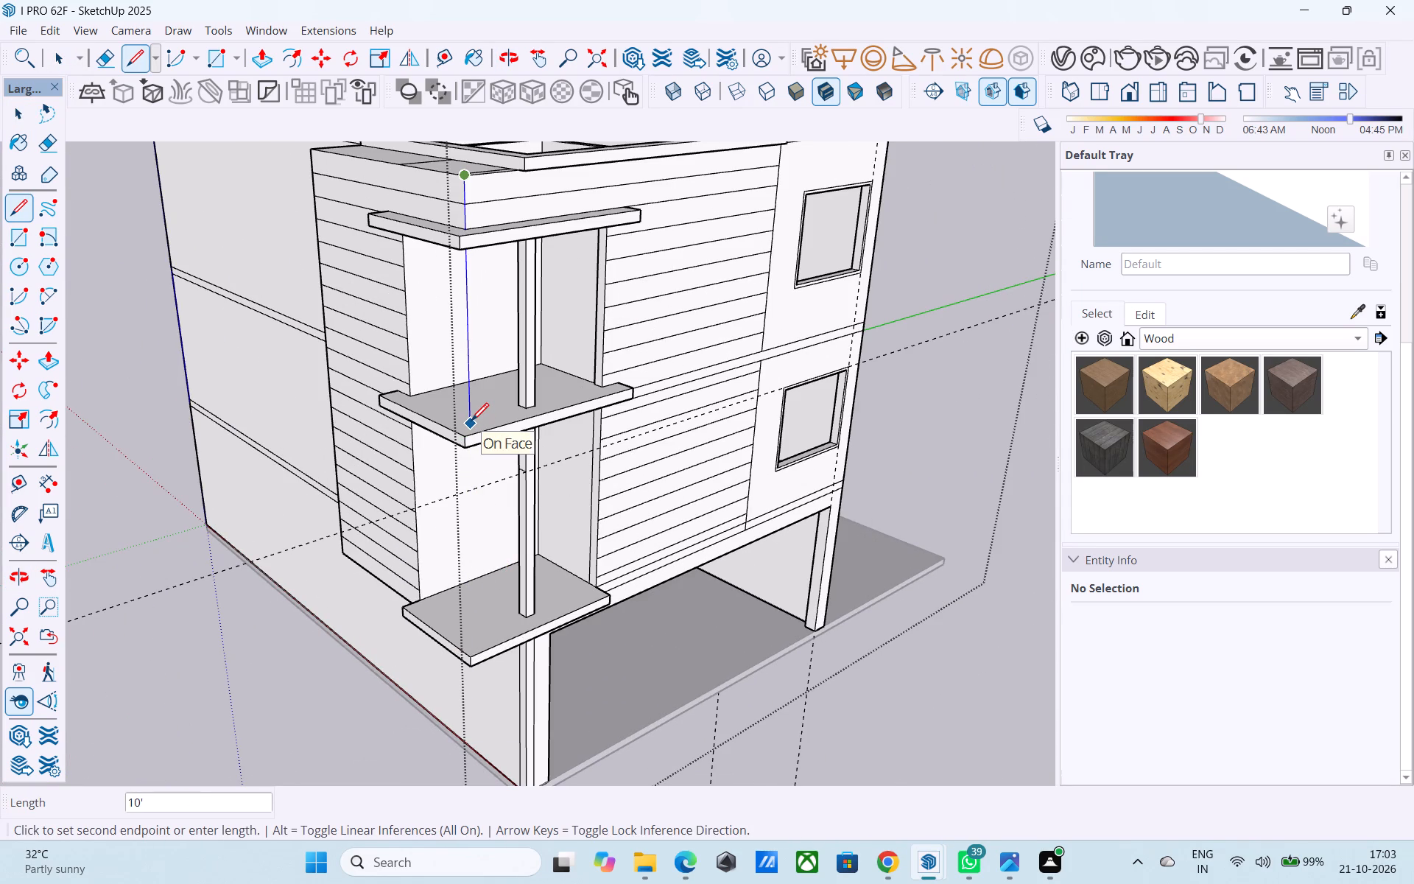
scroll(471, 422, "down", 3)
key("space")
Push/Pull the roof slab's edge face toward the blank side wall so it overhangs the cladding by 1'.
scroll(471, 422, "up", 1)
scroll(371, 549, "down", 4)
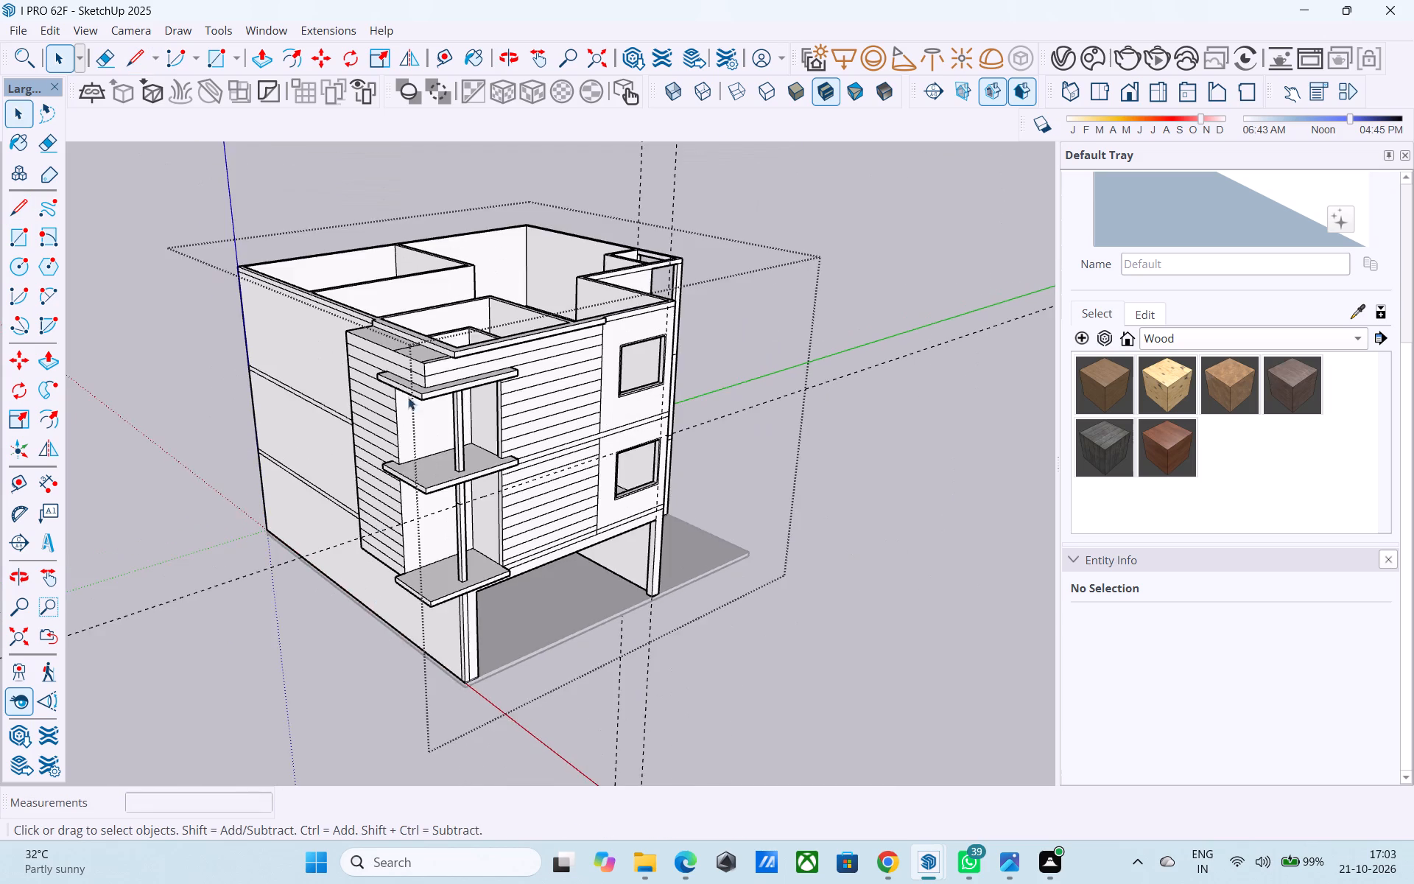
scroll(416, 366, "up", 9)
left_click(458, 331)
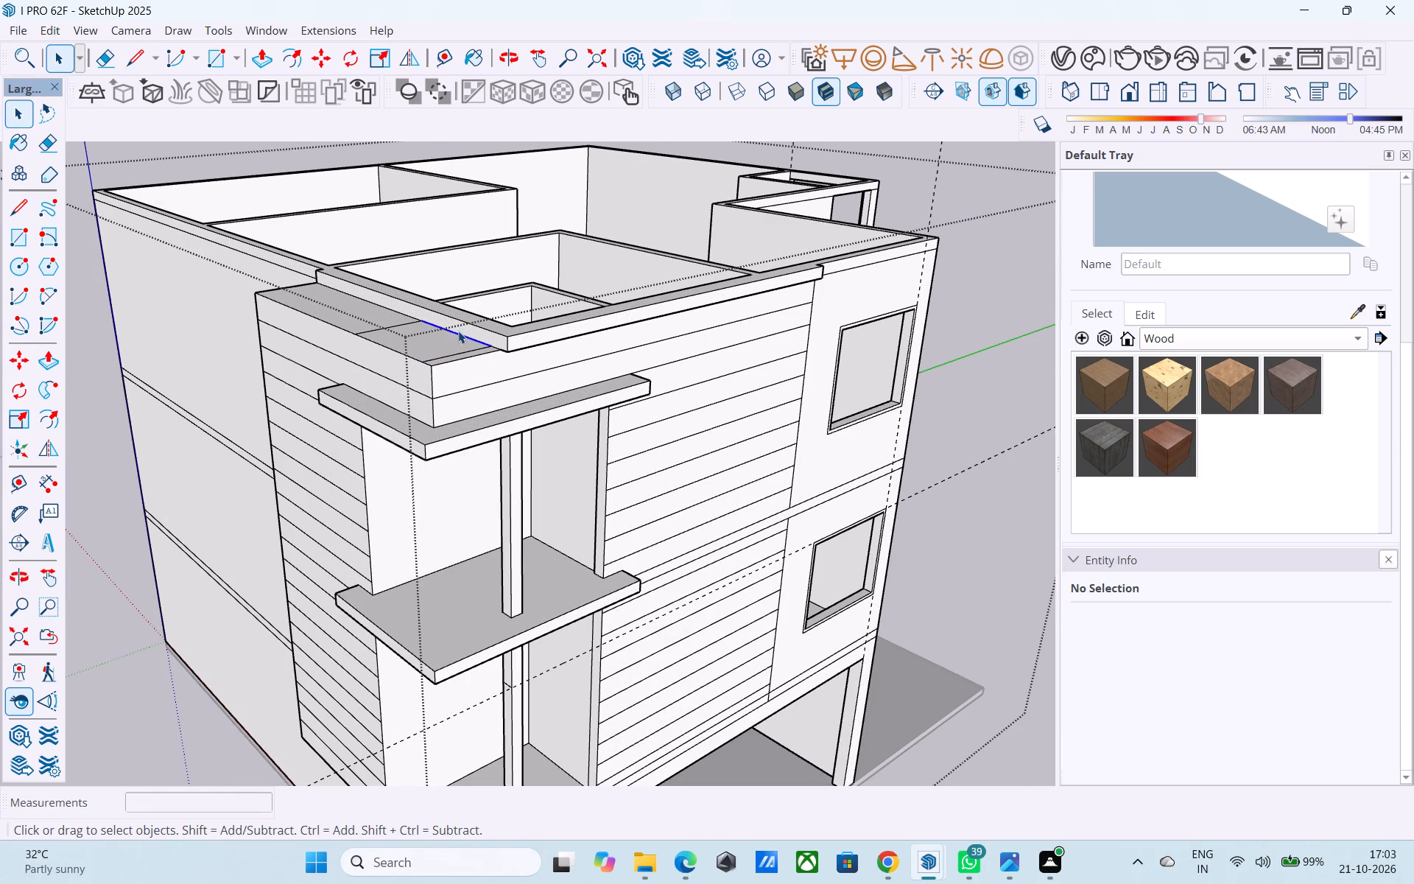
left_click(460, 323)
key("p")
left_click(460, 323)
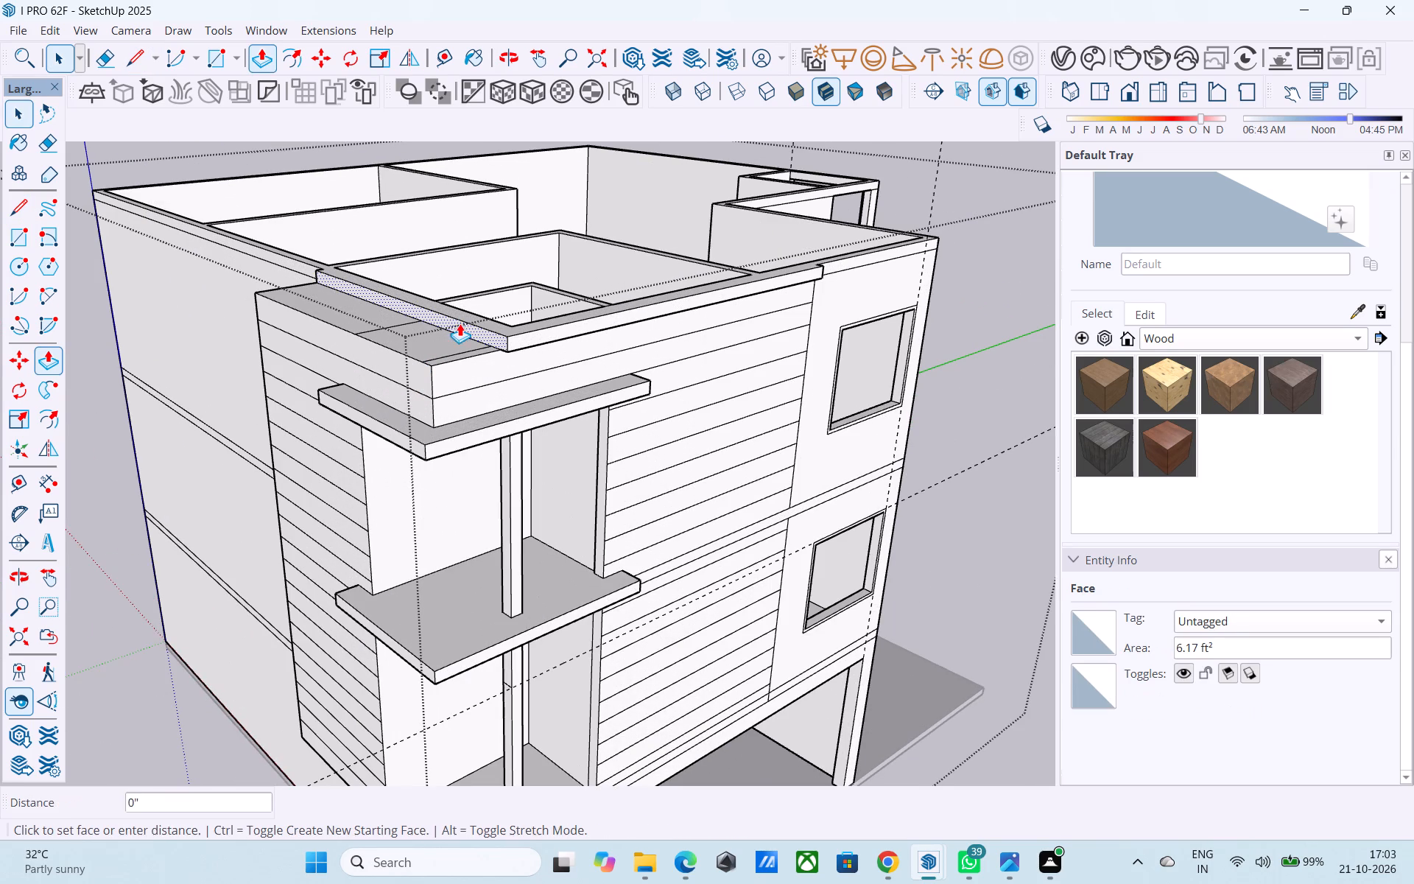
left_click(401, 356)
left_click(407, 343)
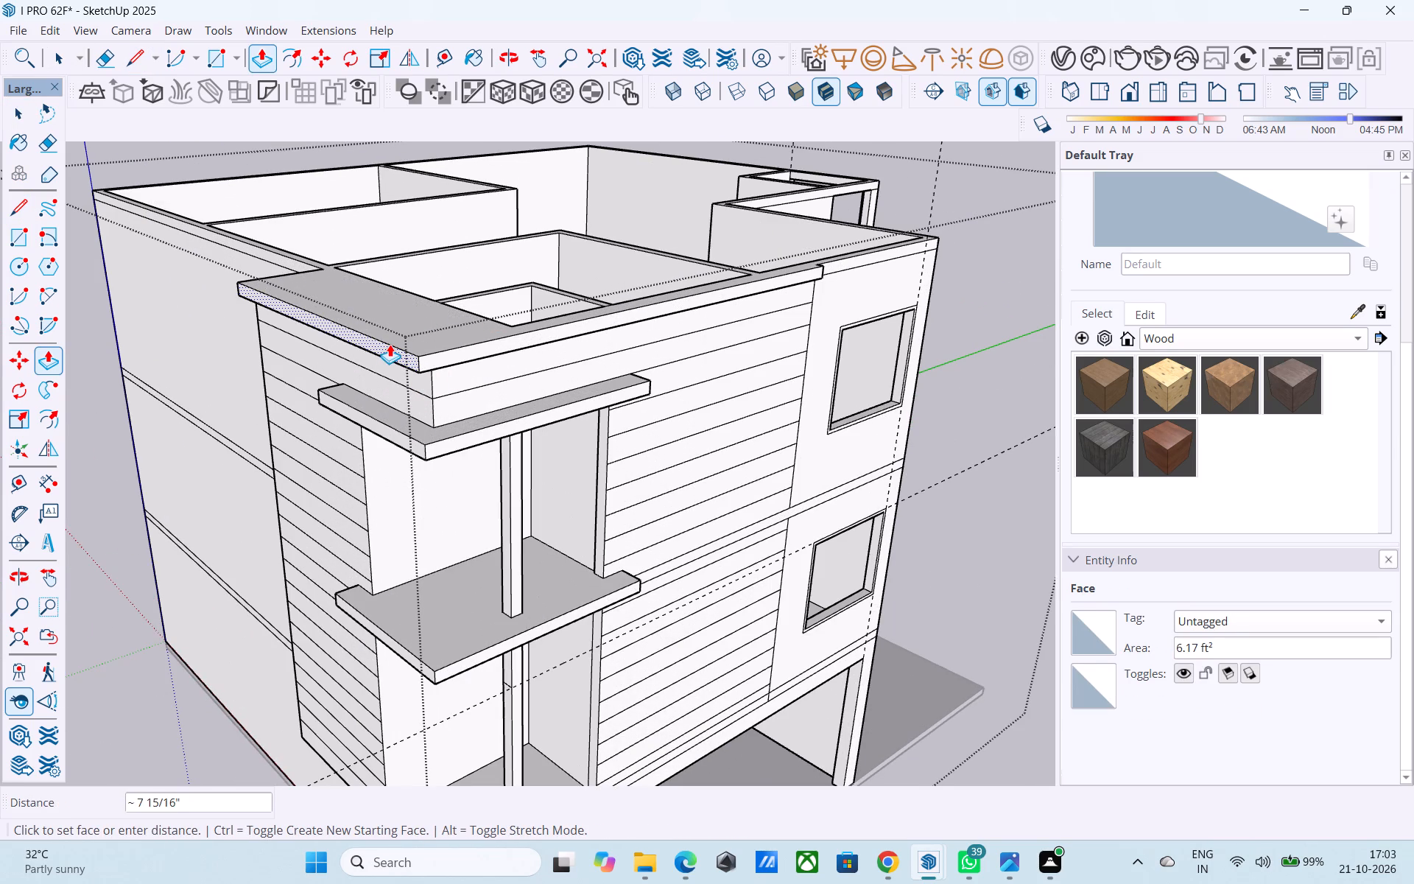
type("1'")
key("Return")
key("space")
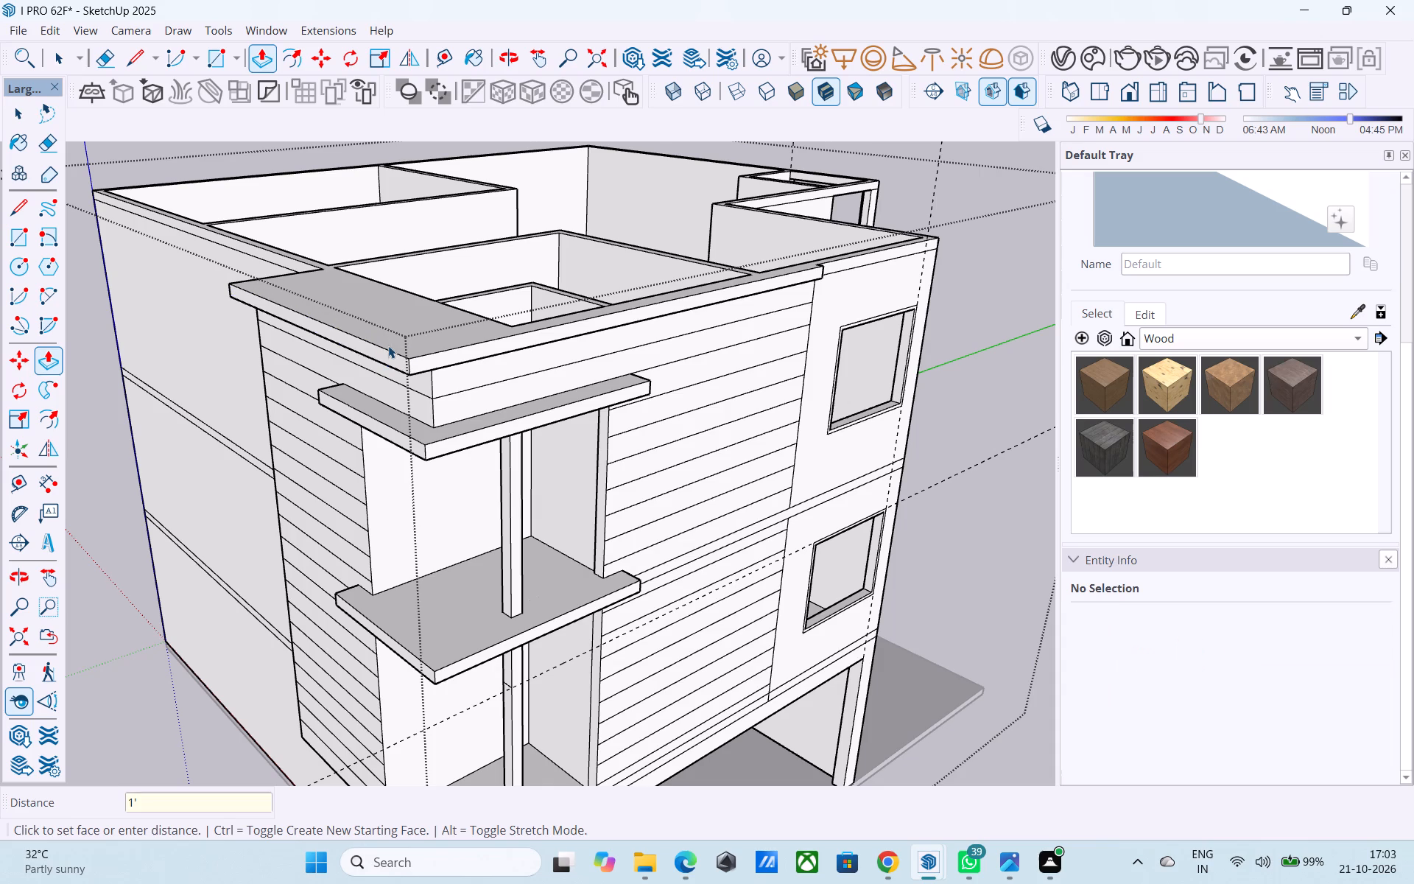
Pull the roof slab's front edge face outward by the same 1' to overhang the front cladding.
middle_click_drag(390, 346, 504, 239)
scroll(504, 240, "down", 4)
middle_click_drag(603, 226, 546, 214)
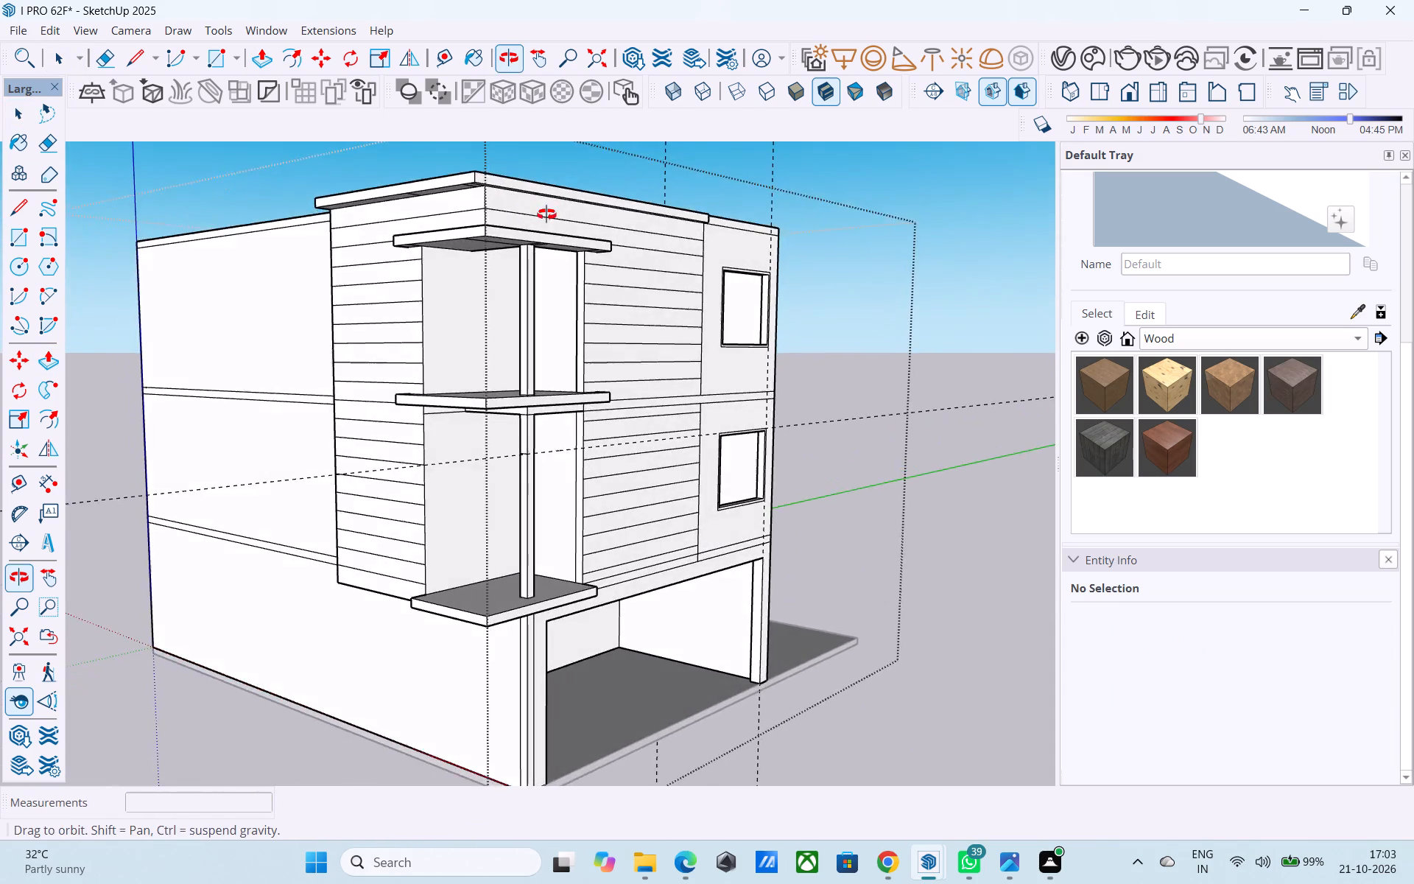
middle_click_drag(546, 214, 535, 256)
scroll(442, 359, "down", 4)
scroll(478, 275, "up", 6)
scroll(469, 278, "down", 2)
middle_click_drag(465, 288, 466, 338)
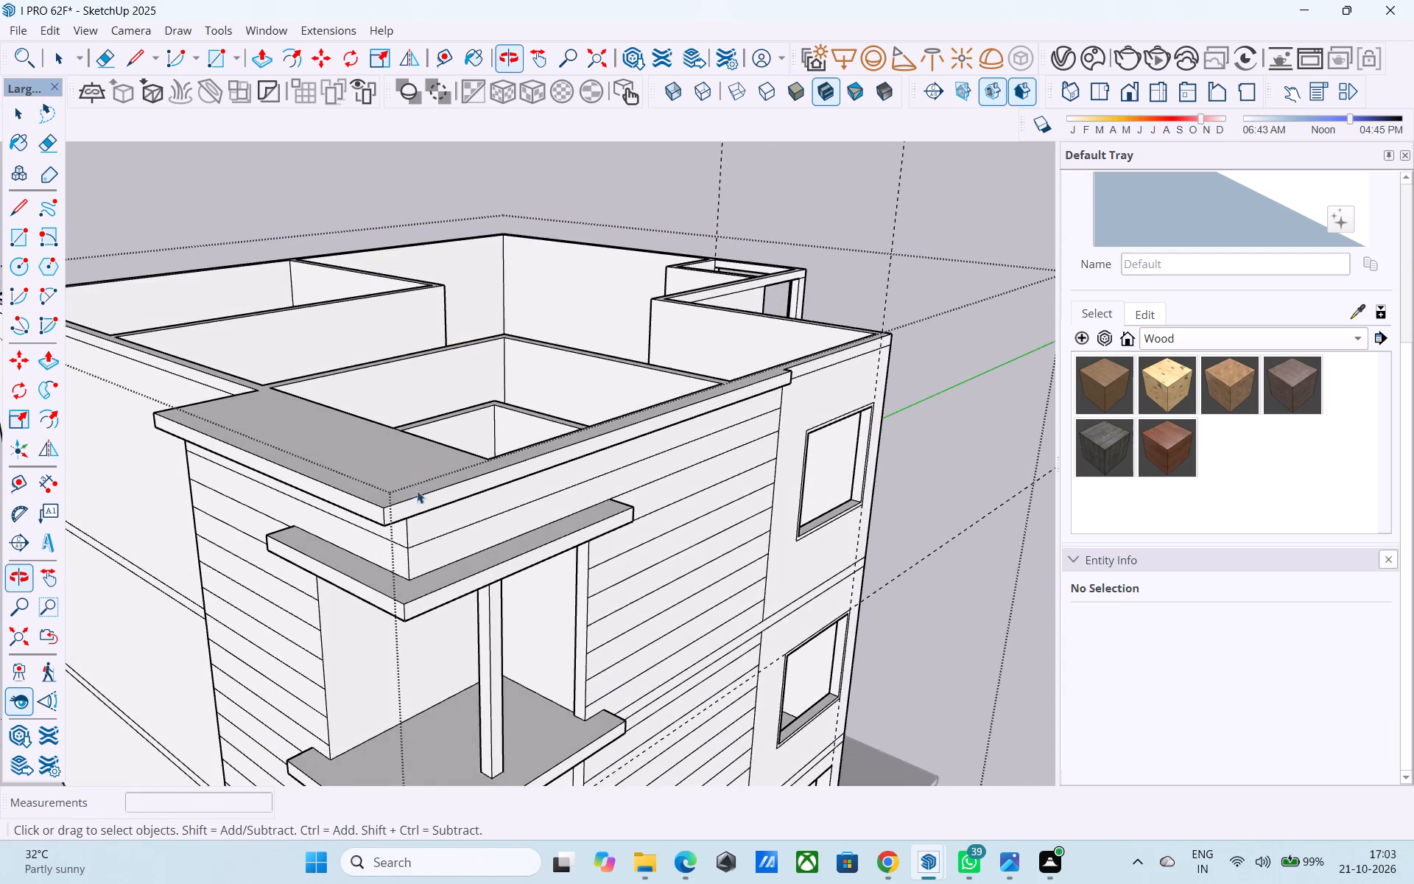
scroll(415, 499, "up", 4)
left_click(419, 507)
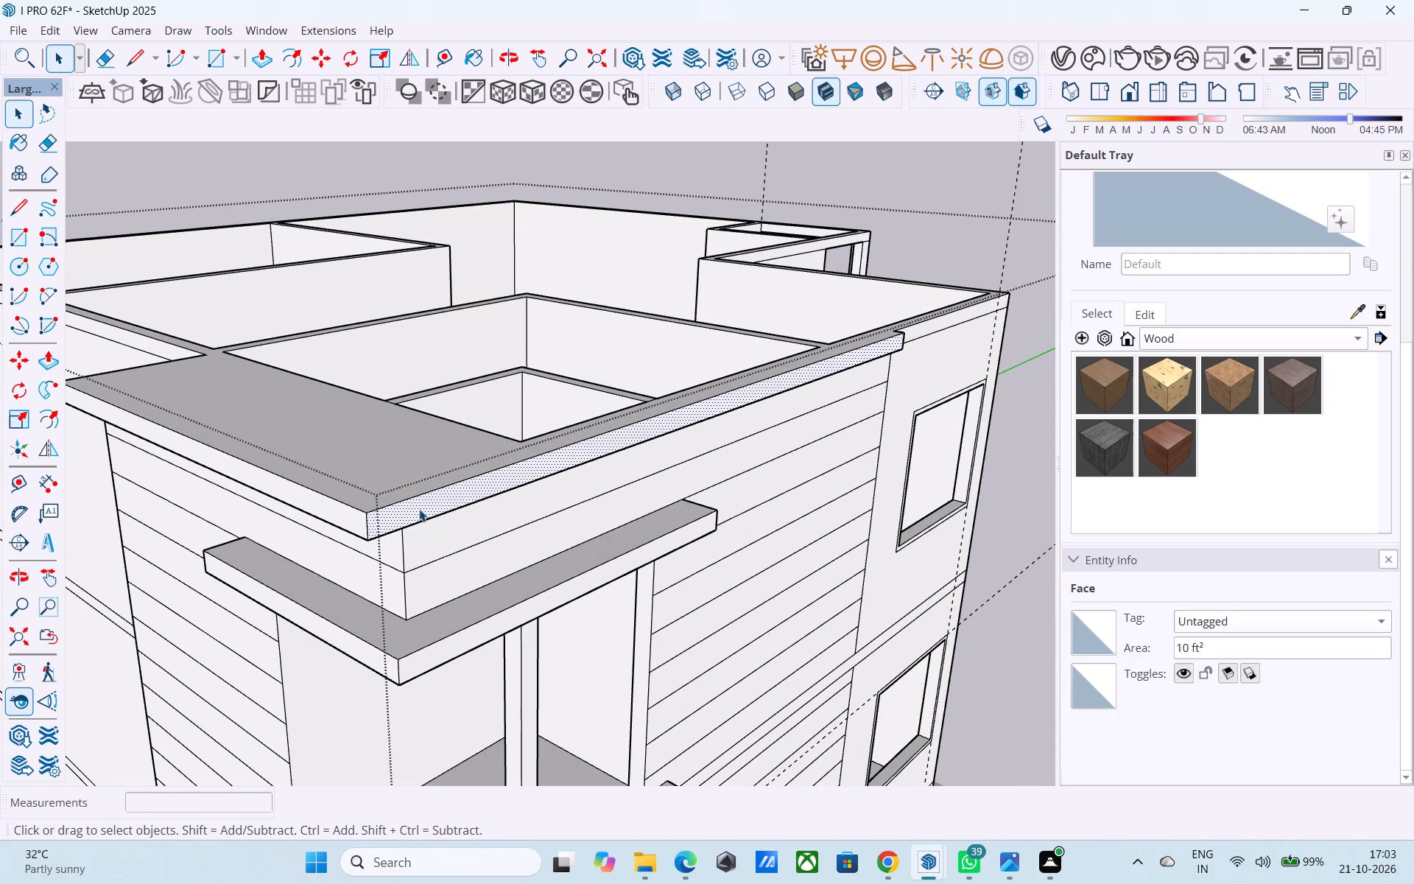
key("p")
double_click(418, 508)
key("space")
Offset the outline of the roof slab's edge face on the blank-wall side inward by 1".
middle_click_drag(407, 502, 414, 333)
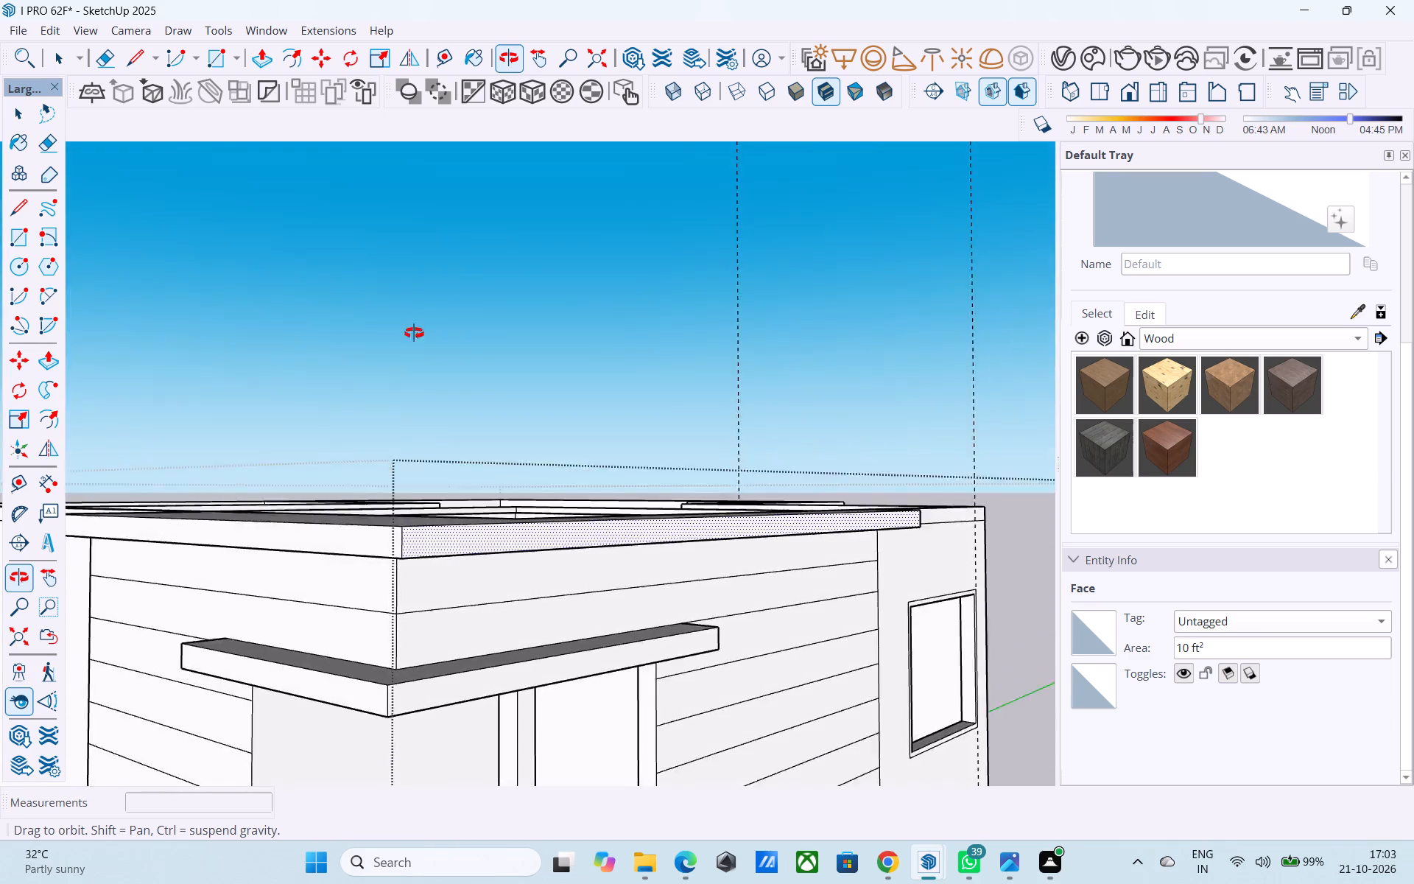
middle_click_drag(414, 333, 149, 478)
scroll(418, 480, "down", 5)
middle_click_drag(417, 477, 317, 503)
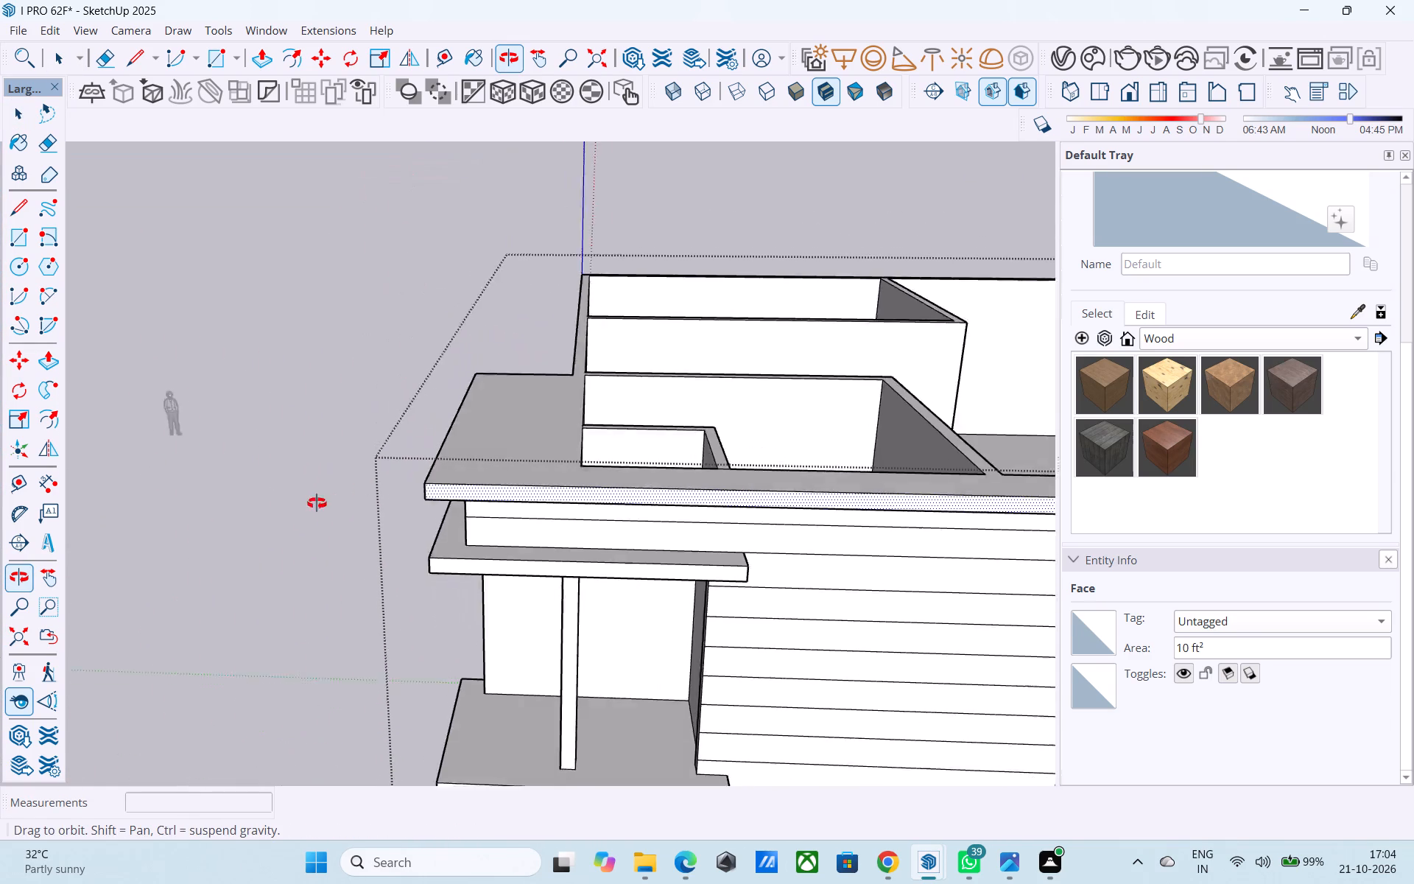
middle_click_drag(317, 503, 678, 404)
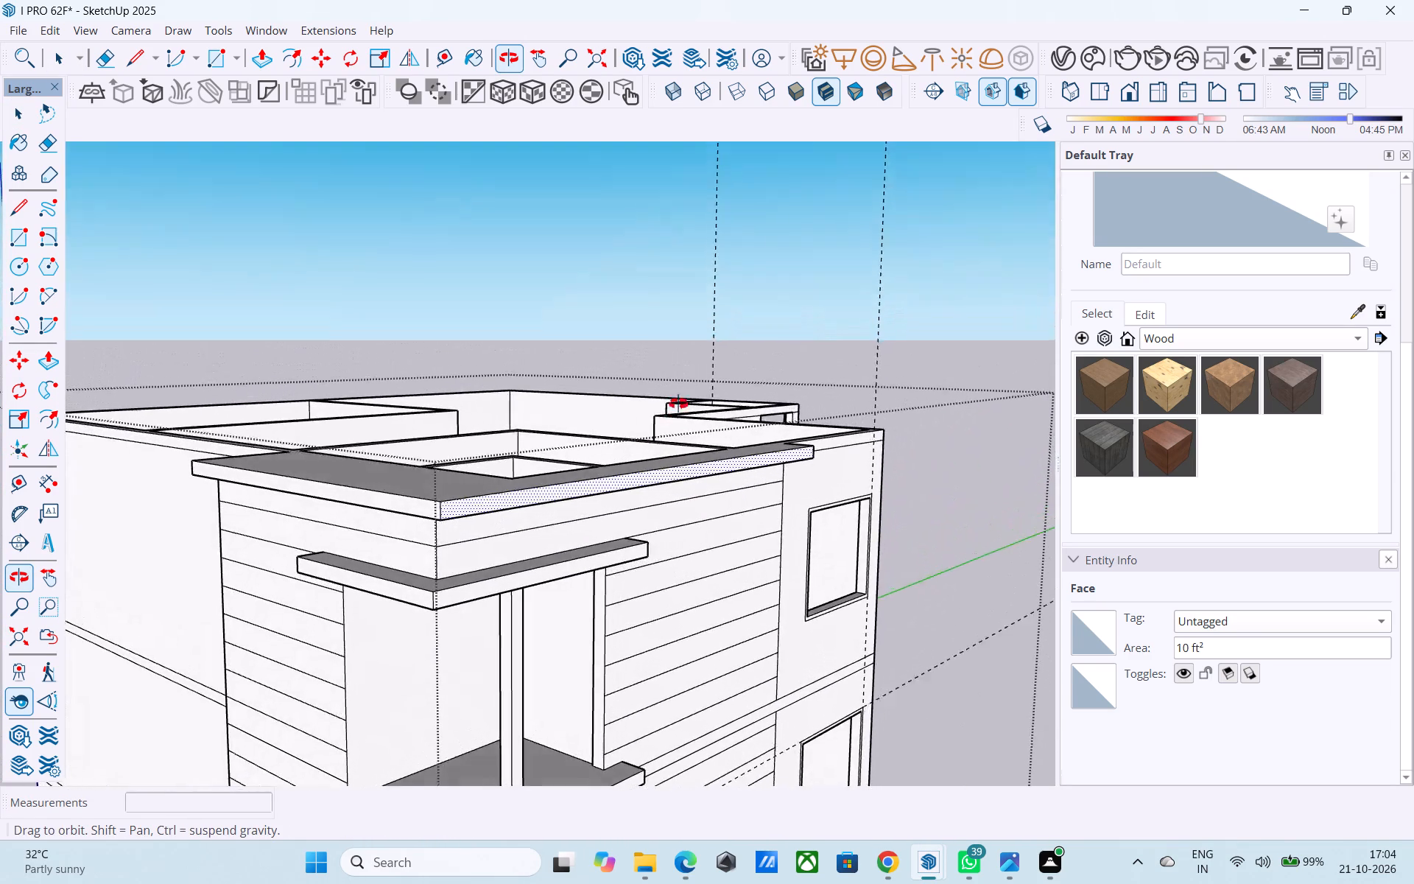
middle_click_drag(678, 404, 678, 403)
middle_click_drag(698, 368, 712, 347)
scroll(532, 450, "up", 4)
left_click(371, 508)
scroll(820, 427, "down", 6)
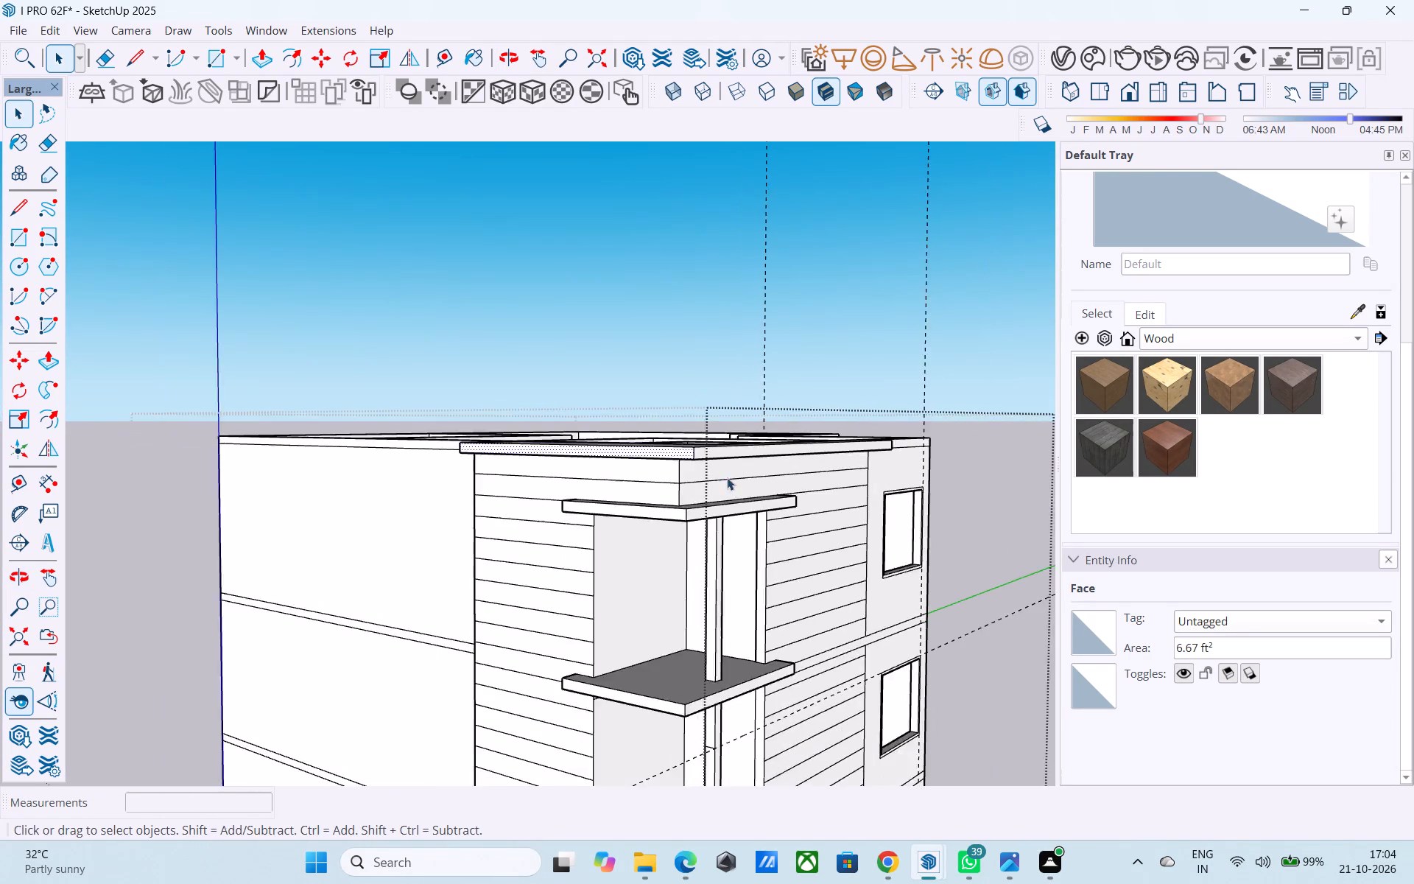
scroll(611, 476, "up", 5)
middle_click_drag(617, 457, 508, 511)
scroll(513, 502, "up", 4)
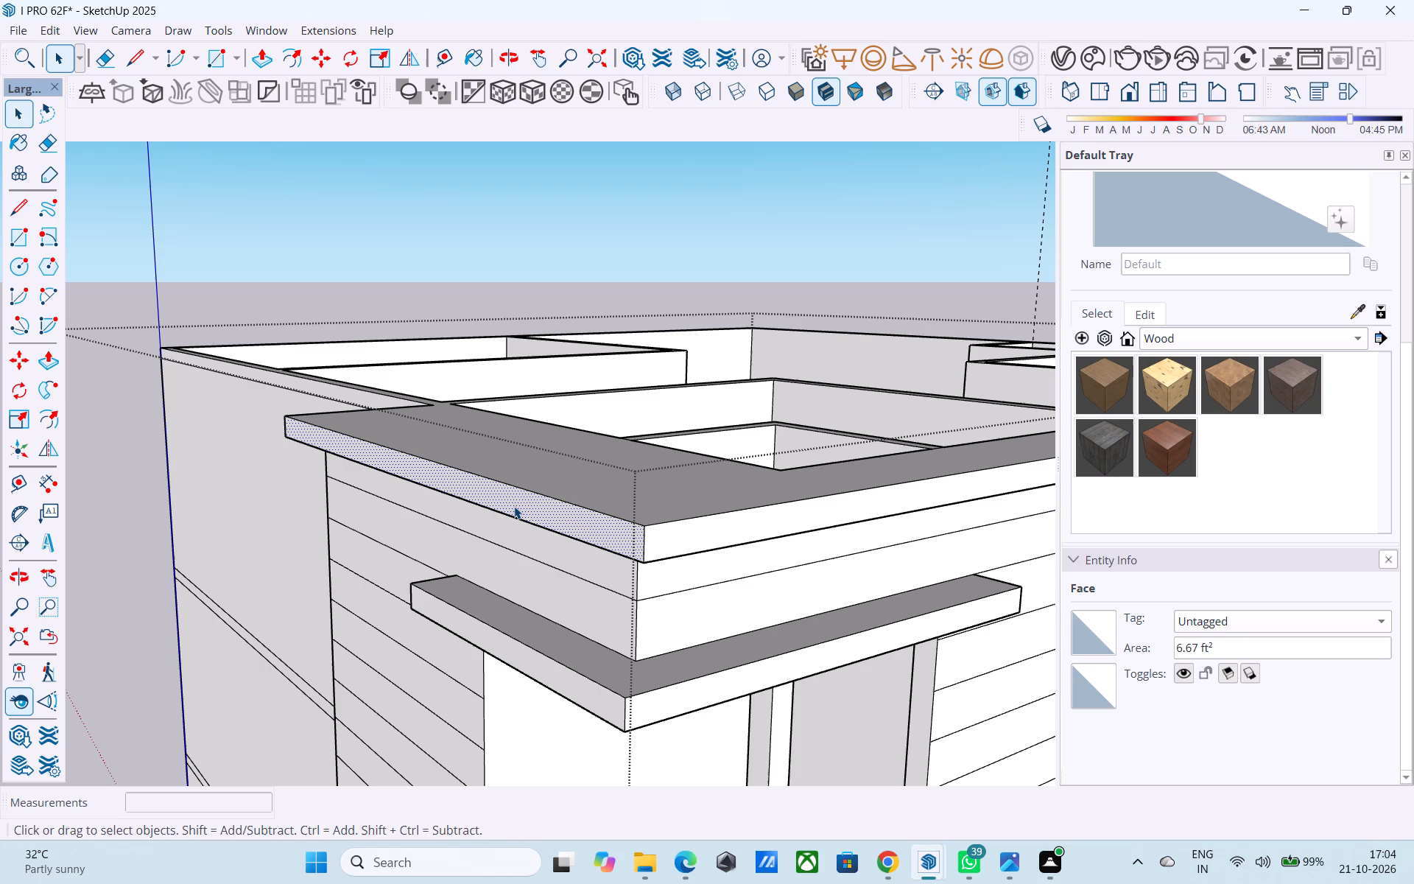
key("f")
left_click(514, 506)
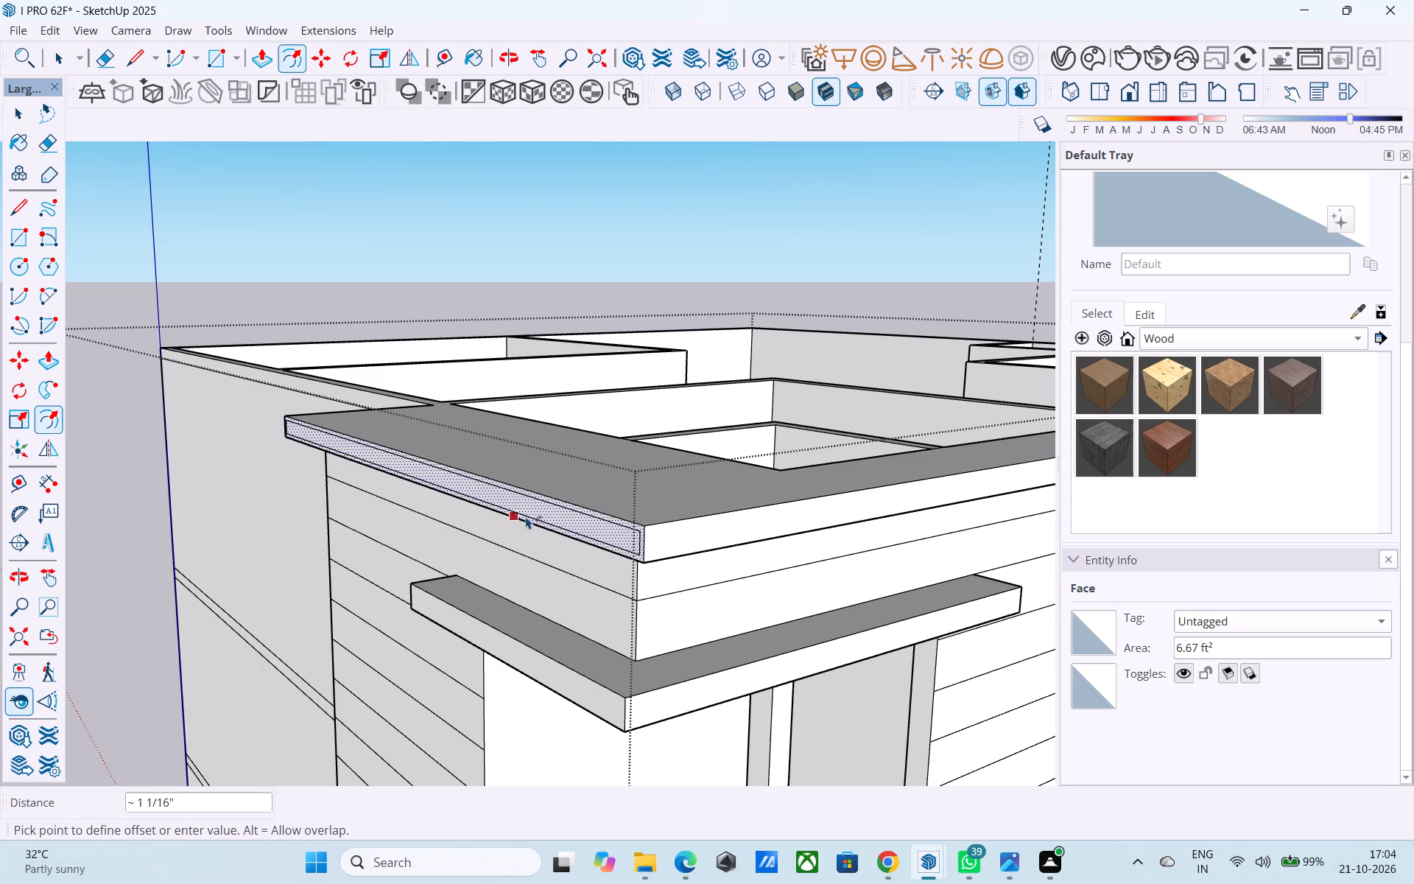
type("1\"")
key("Return")
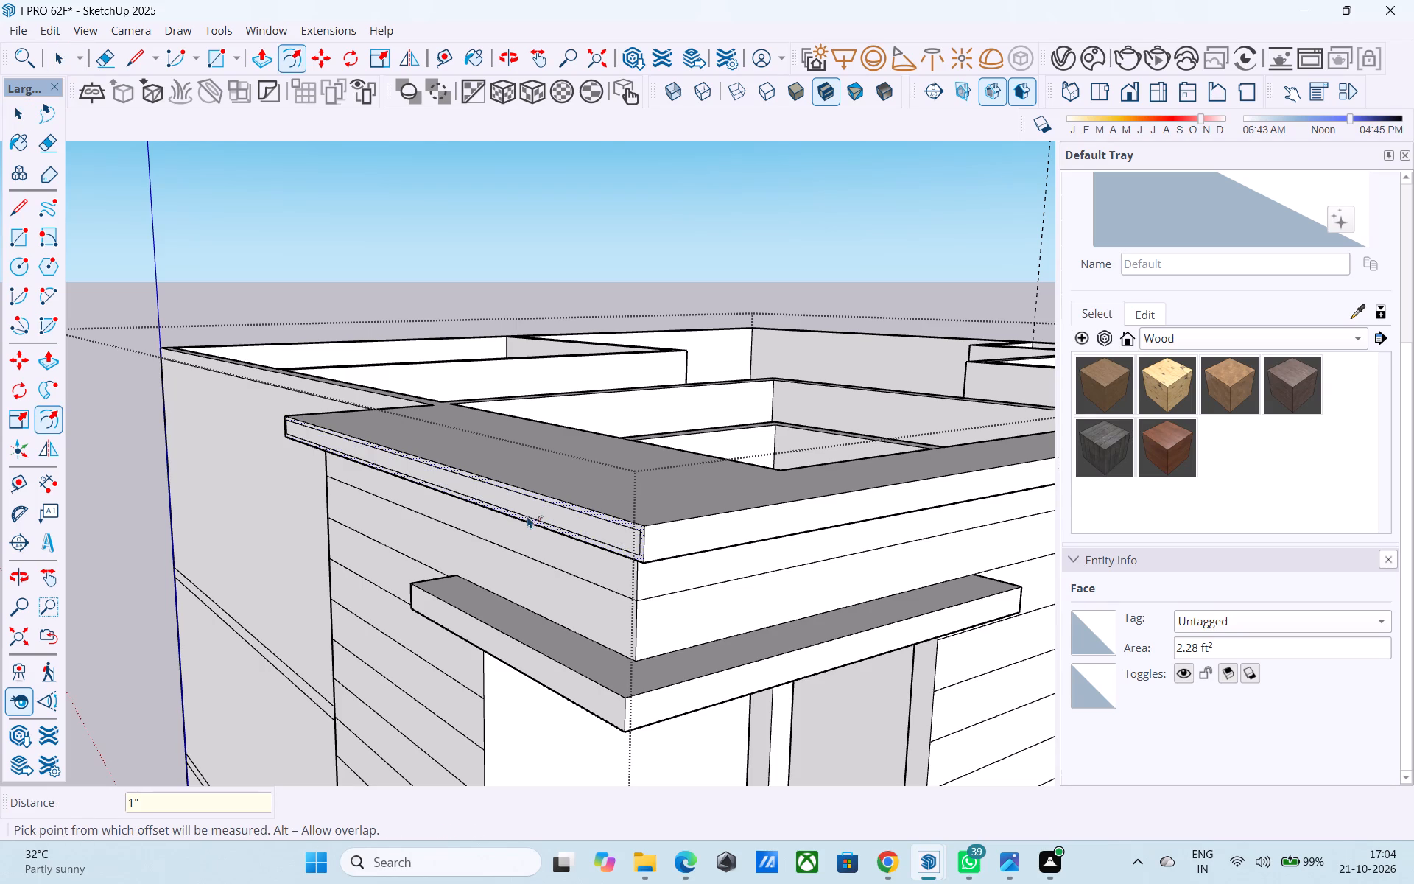
Offset the outline of the roof slab's front edge face inward by 1".
key("space")
left_click(669, 547)
key("f")
left_click(666, 546)
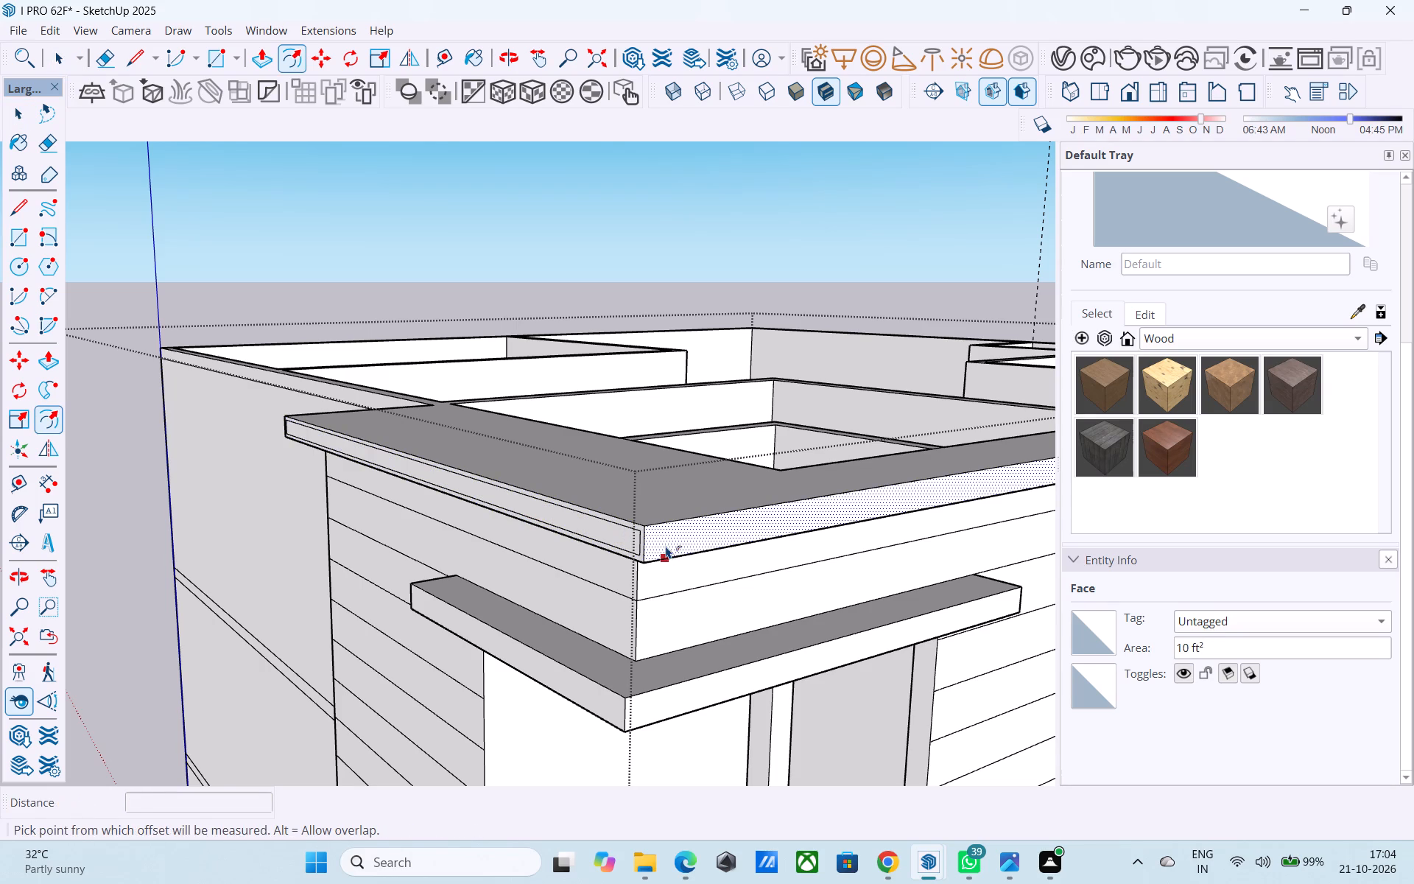
type("1\"")
key("Return")
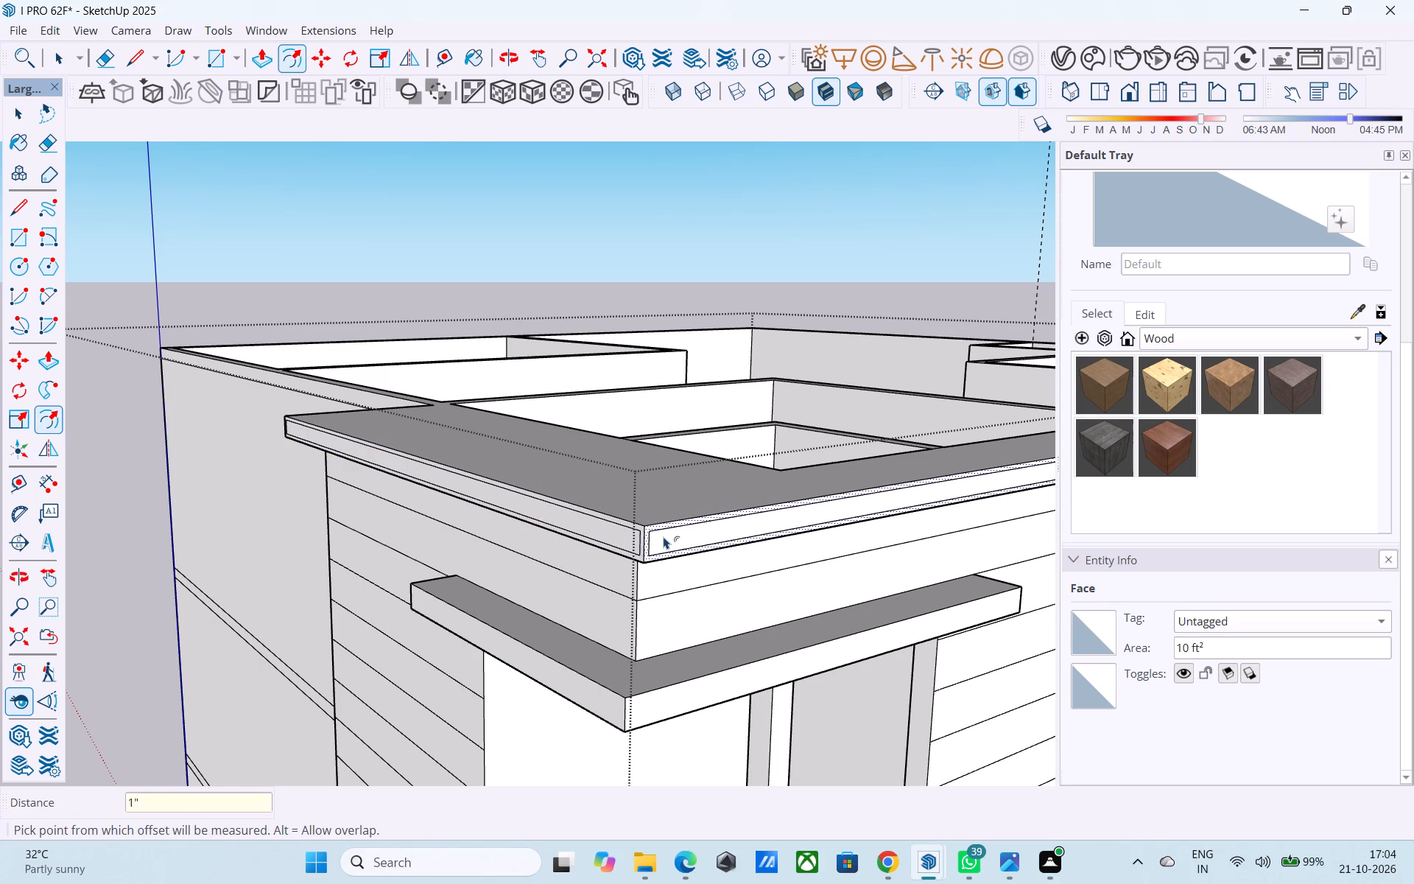
Draw short 1" lines joining the upper and lower inset lines of both slab edge faces across the outer corner.
key("l")
scroll(657, 536, "up", 9)
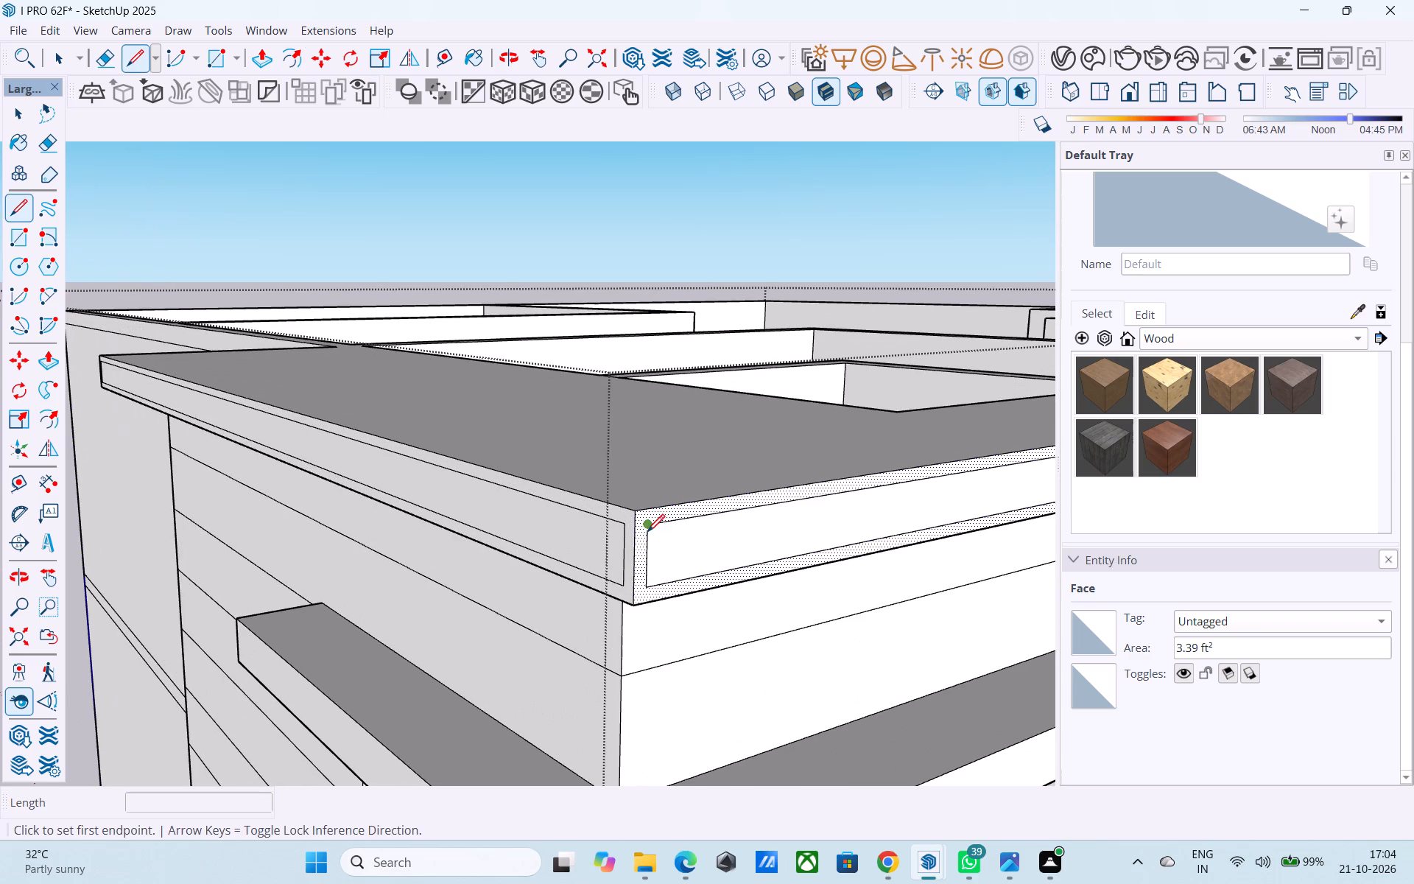
left_click(647, 530)
left_click(637, 529)
left_click(637, 529)
left_click(622, 526)
left_click(623, 586)
left_click(633, 588)
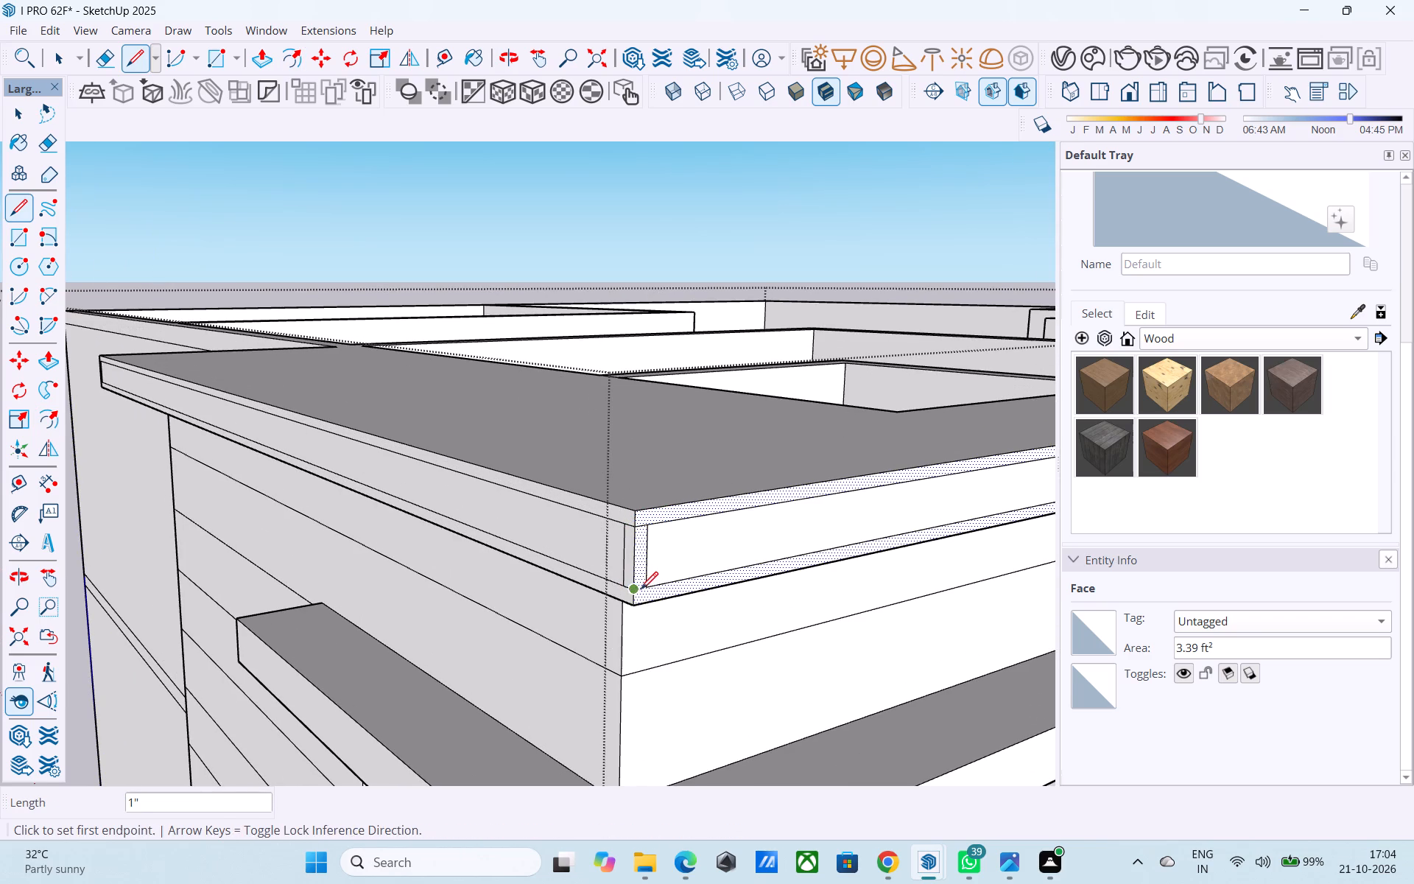
left_click(645, 588)
left_click(639, 587)
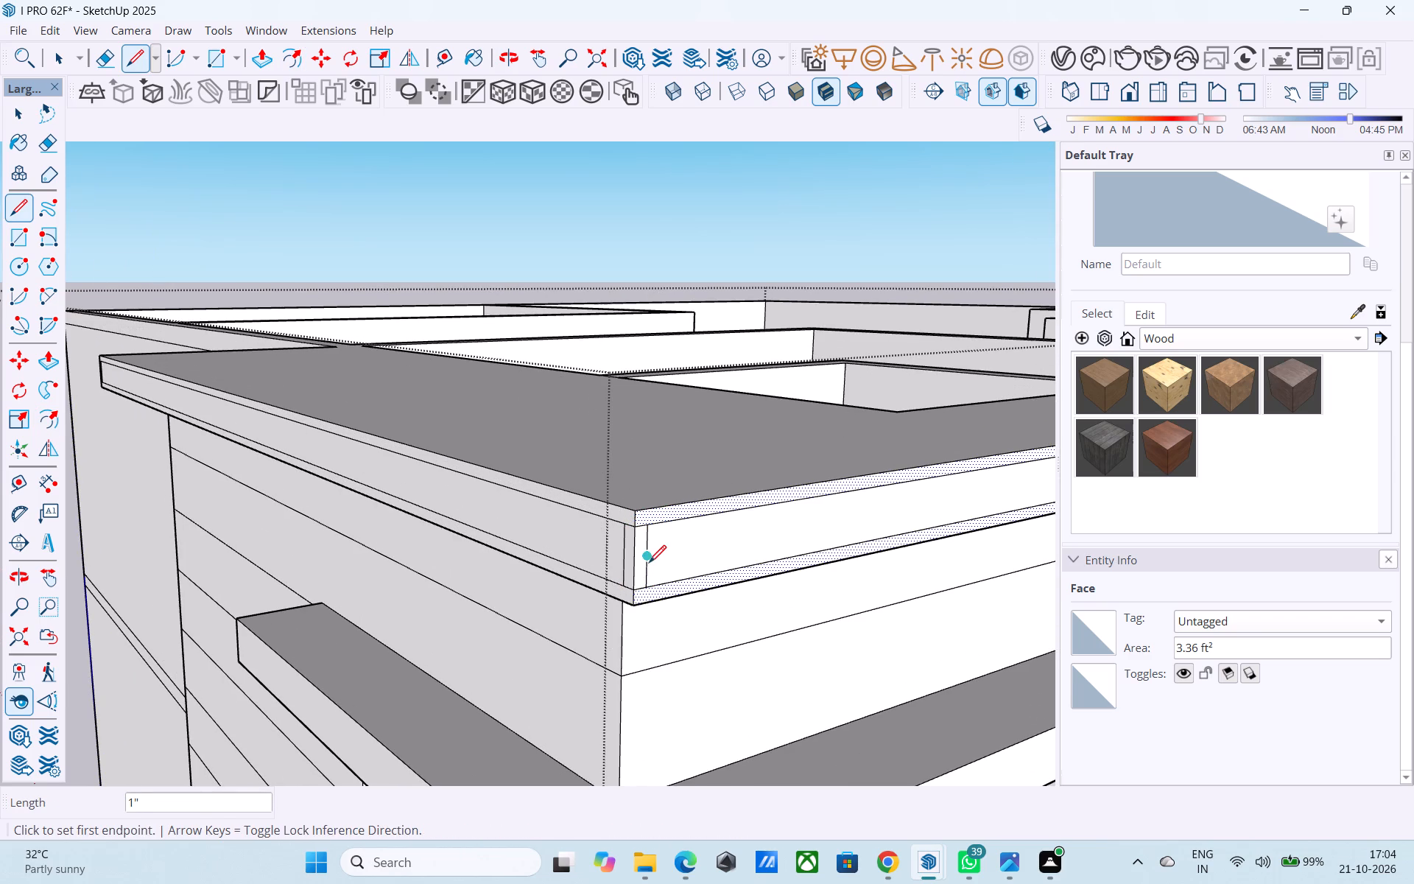
Erase the vertical inset lines on both sides of the roof slab's outer corner.
key("e")
left_click(650, 563)
left_click(625, 554)
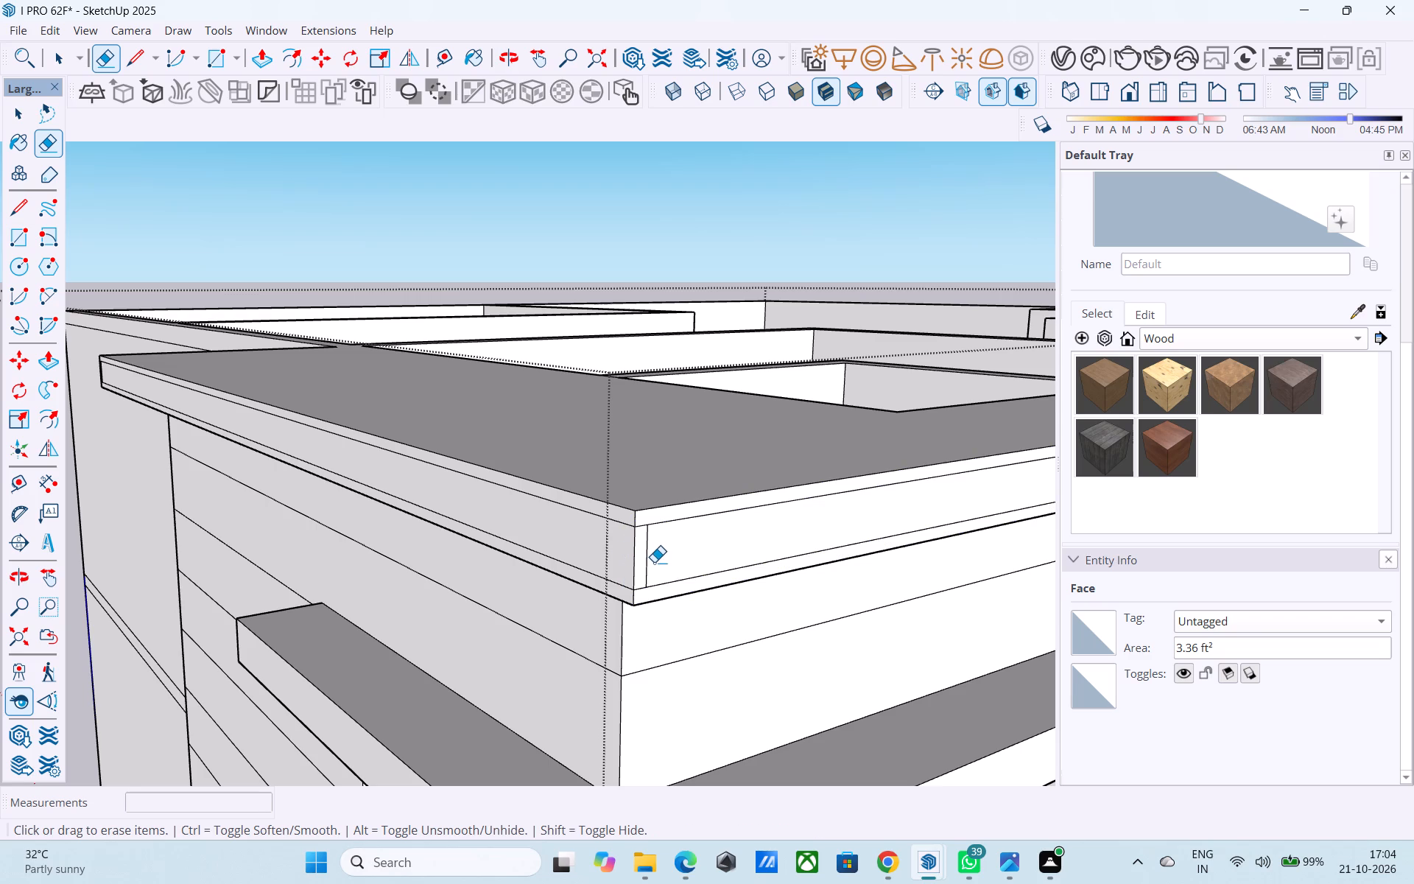
left_click(654, 562)
Pull the border strip of the roof slab's front edge outward by 1", revising the distance to 2".
scroll(403, 528, "down", 7)
scroll(630, 552, "up", 4)
key("space")
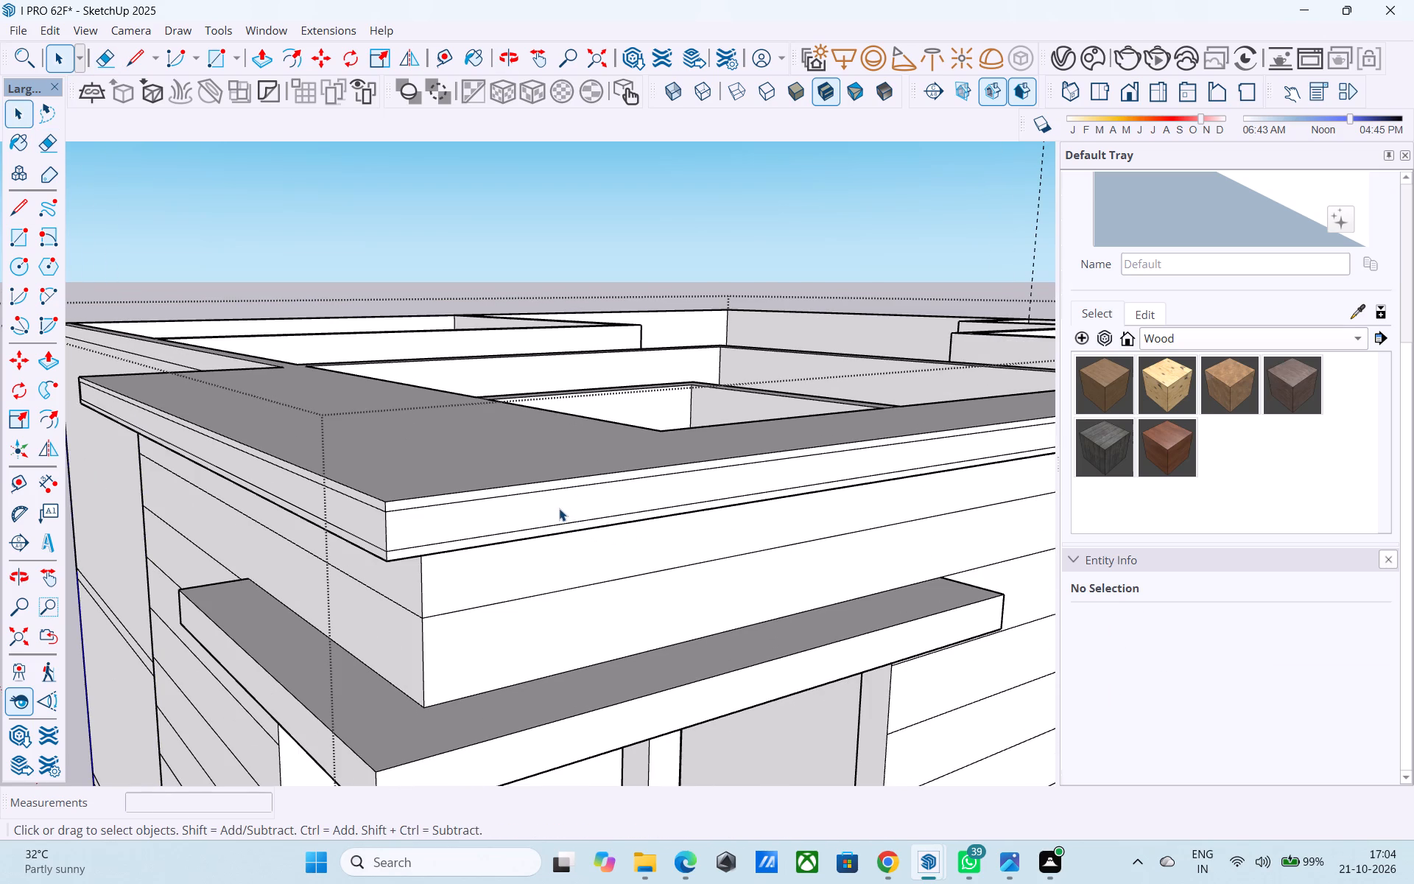
left_click(559, 508)
scroll(559, 509, "up", 2)
key("p")
key("space")
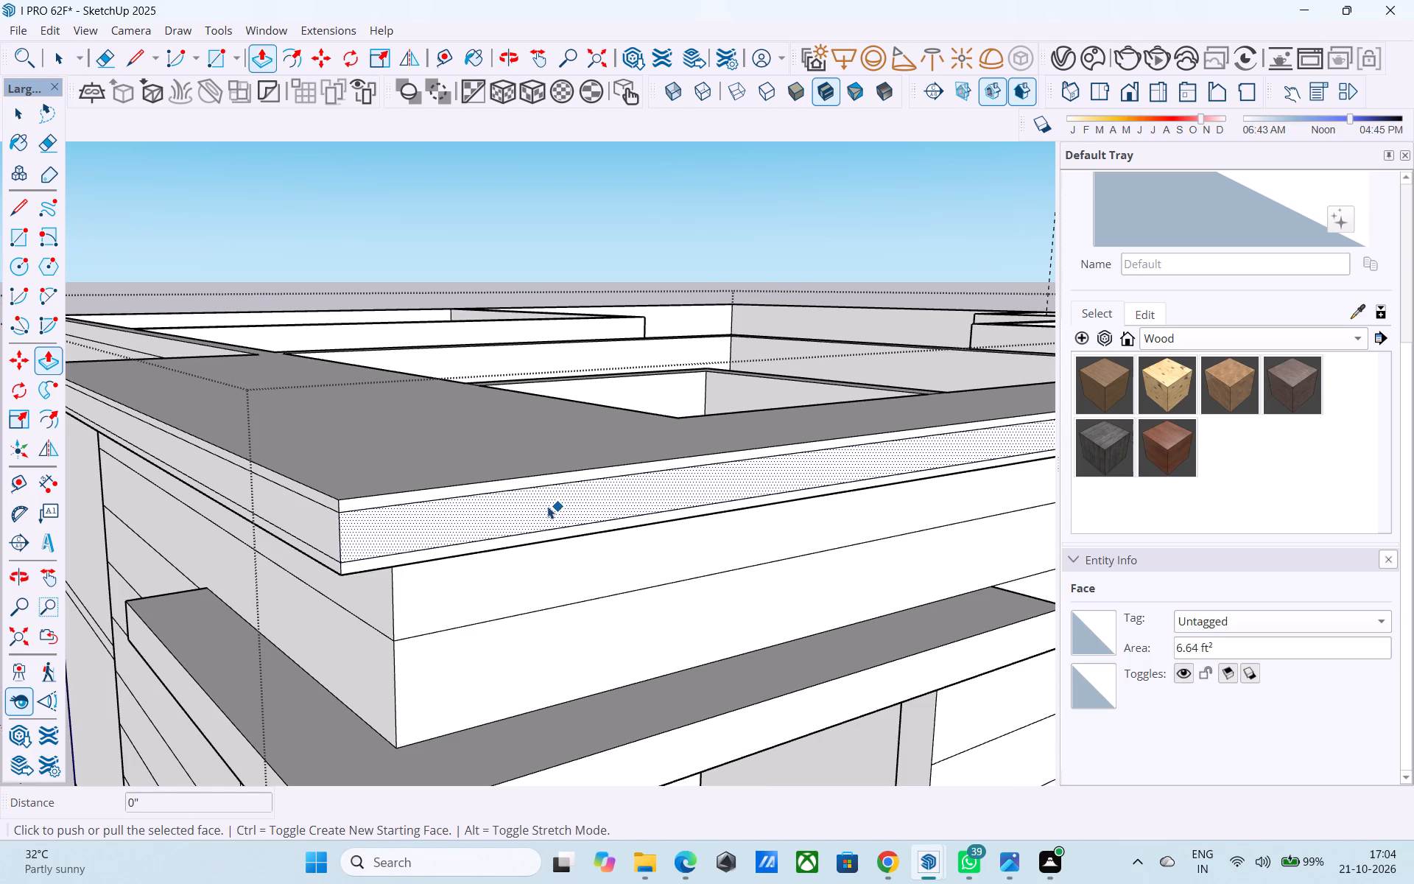
left_click(476, 486)
left_click(478, 491)
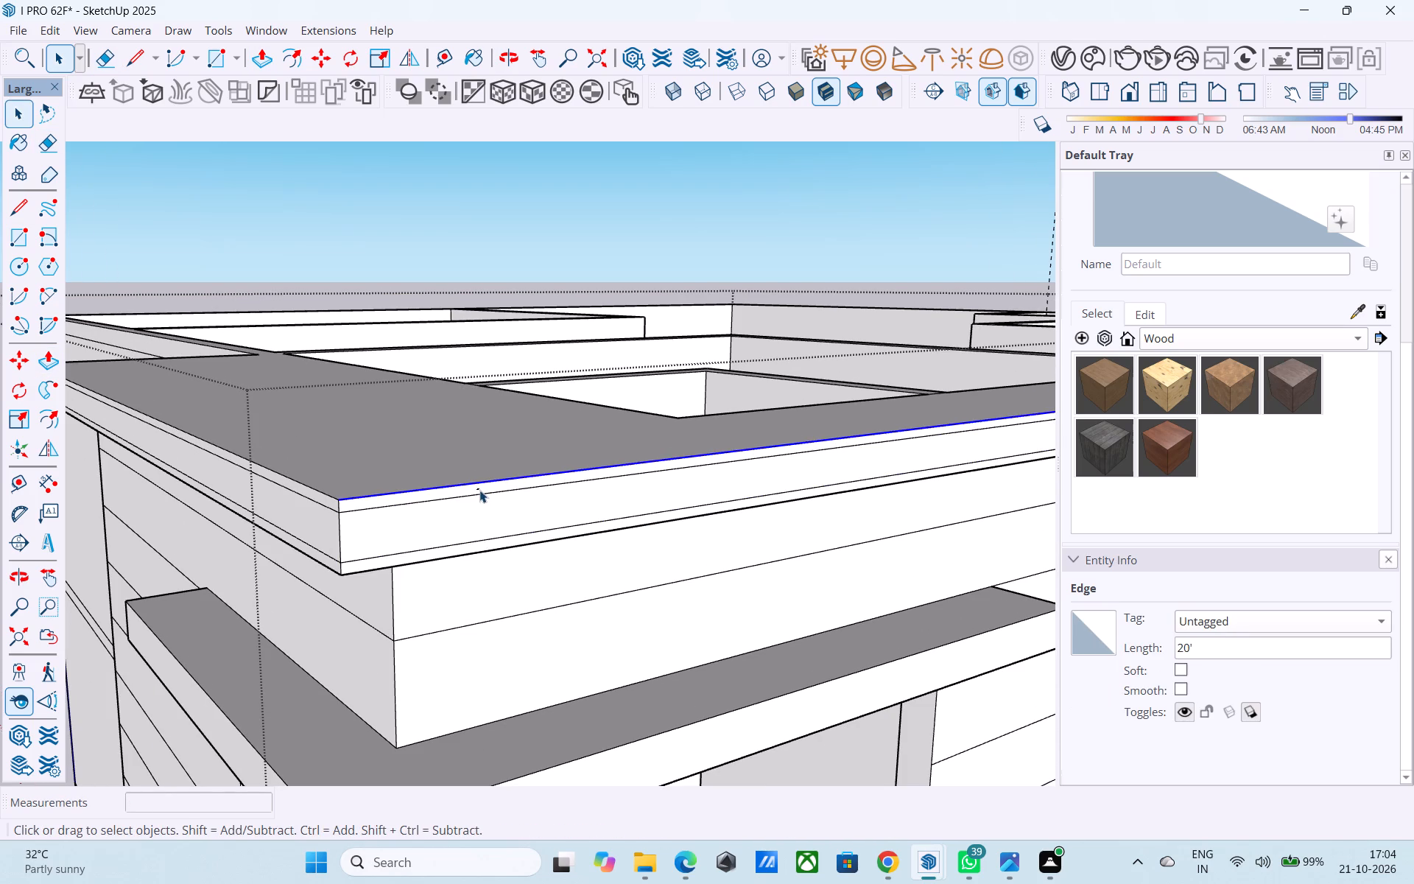
key("p")
left_click(479, 490)
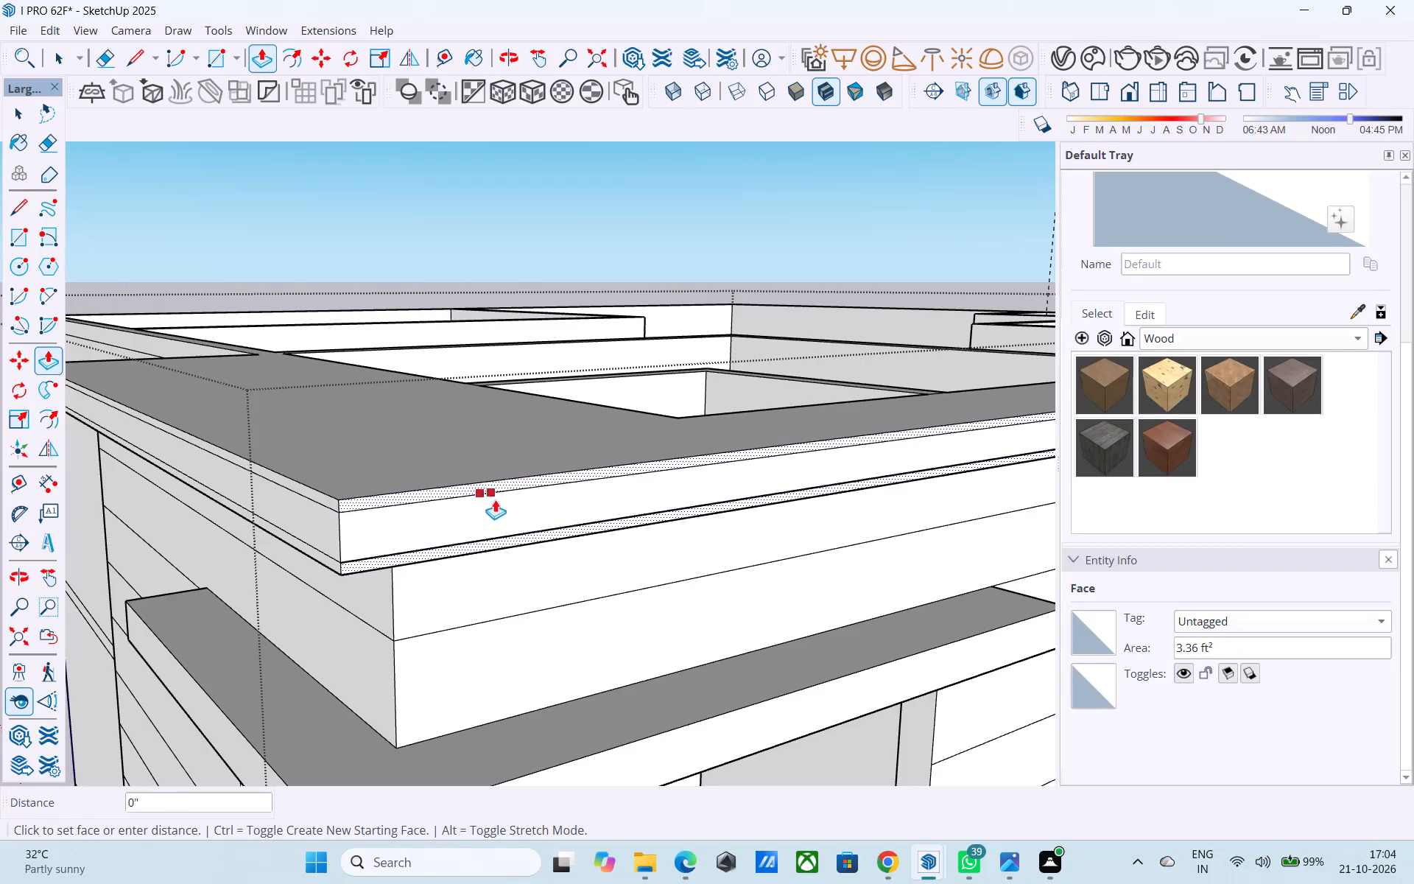
type("1\"")
key("Return")
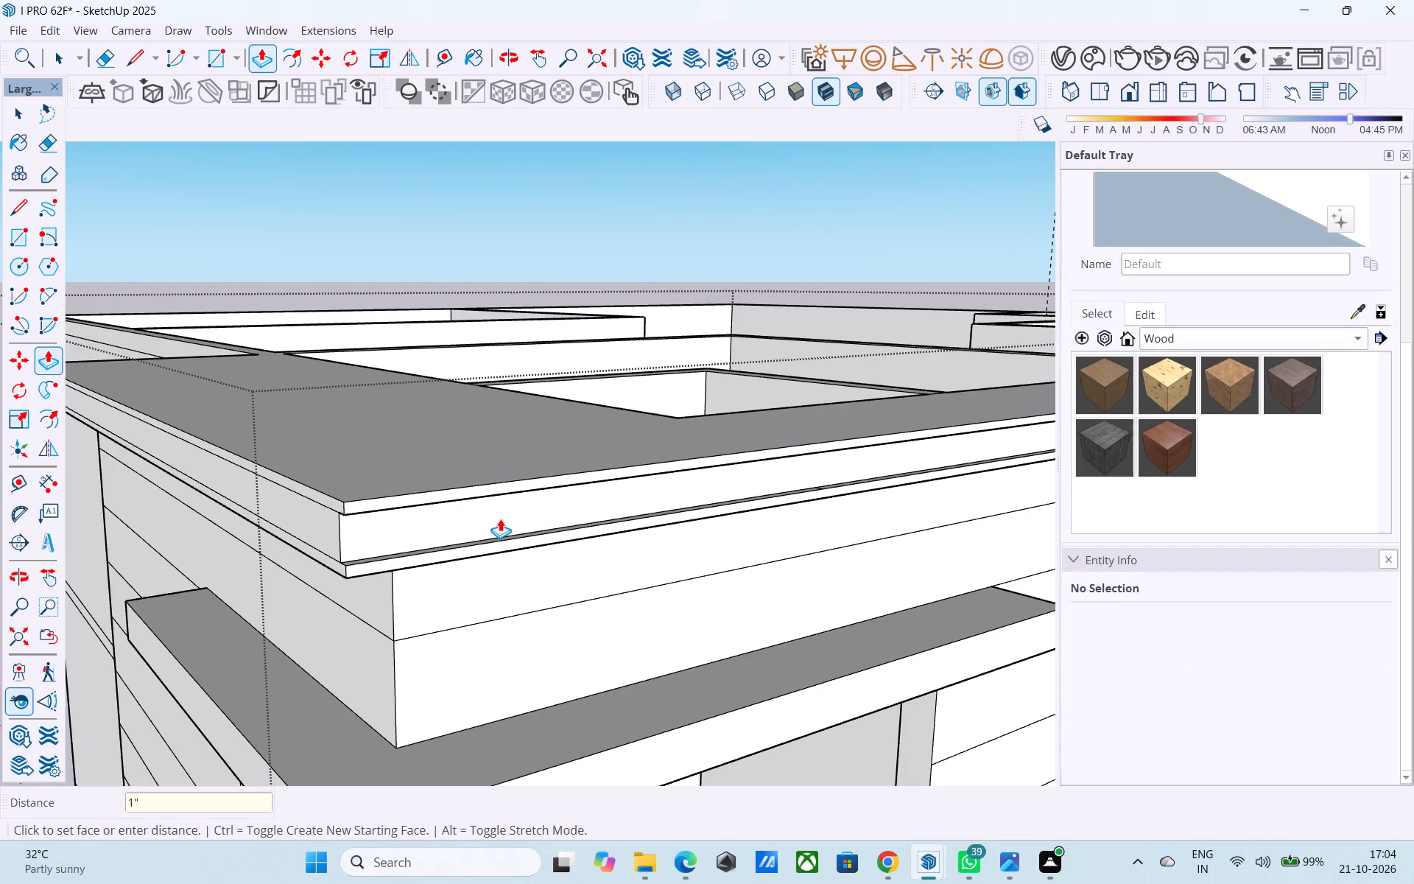
type("2\"")
key("Return")
key("space")
scroll(323, 502, "up", 4)
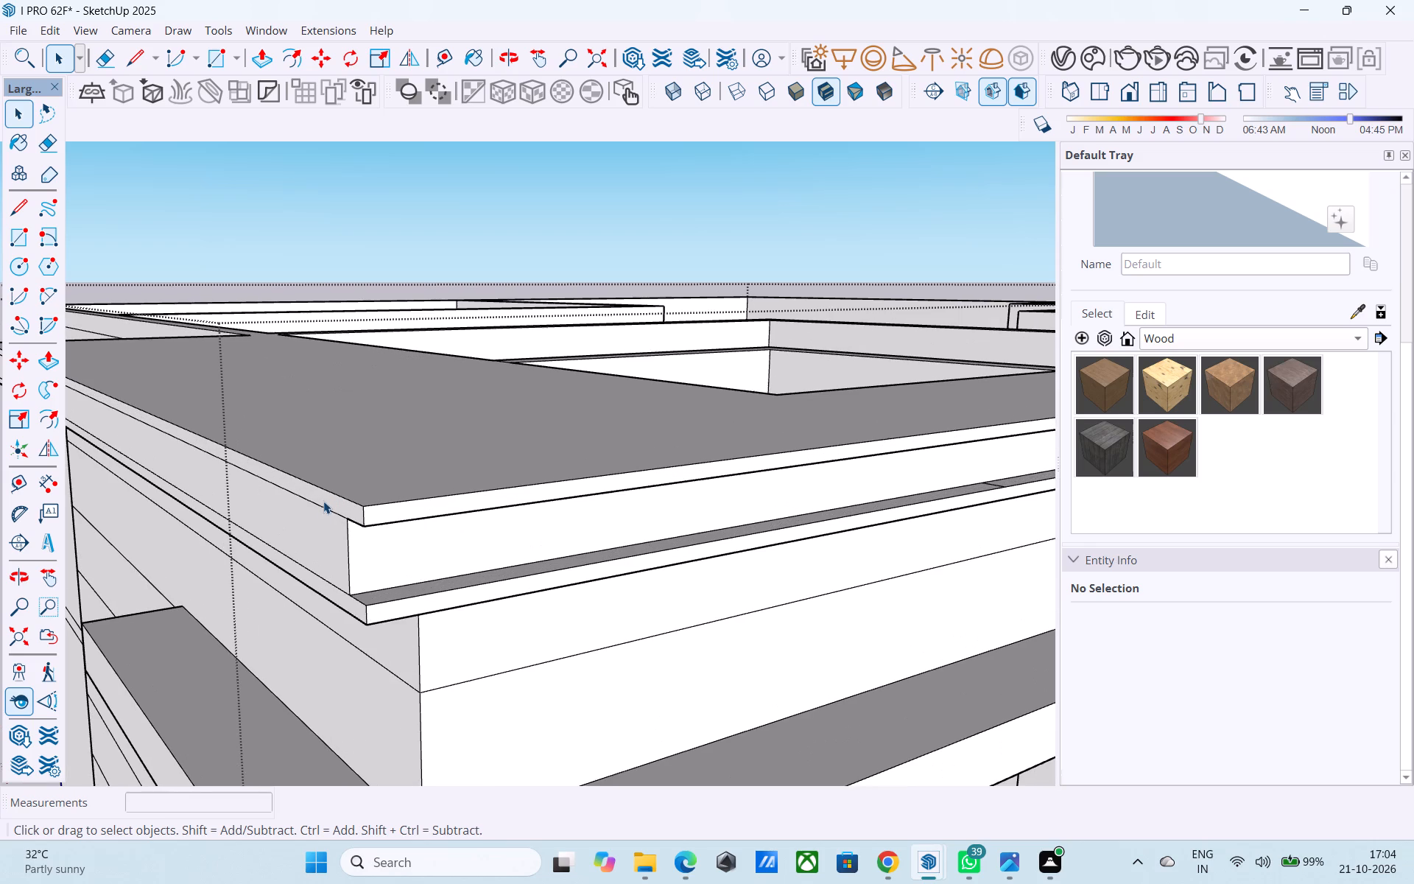
Pull the border strip of the roof slab's edge on the blank-wall side outward by the same 2".
left_click(323, 501)
key("p")
double_click(323, 499)
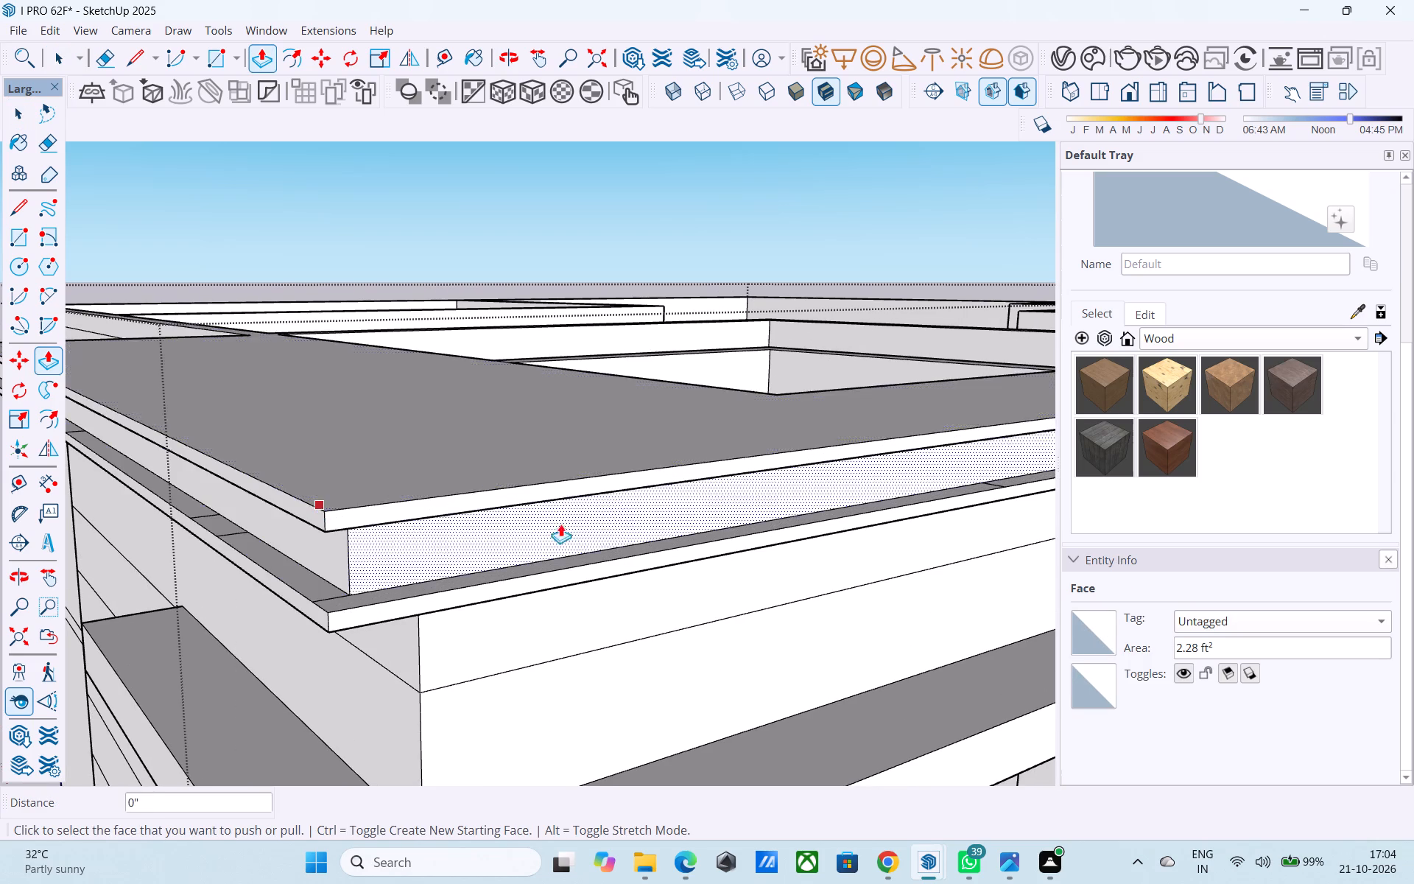
Erase the stray cross edges on the lower ledge of the roof slab's border along the blank-wall side and corner.
scroll(583, 536, "down", 6)
scroll(642, 625, "down", 4)
middle_click_drag(644, 614, 637, 609)
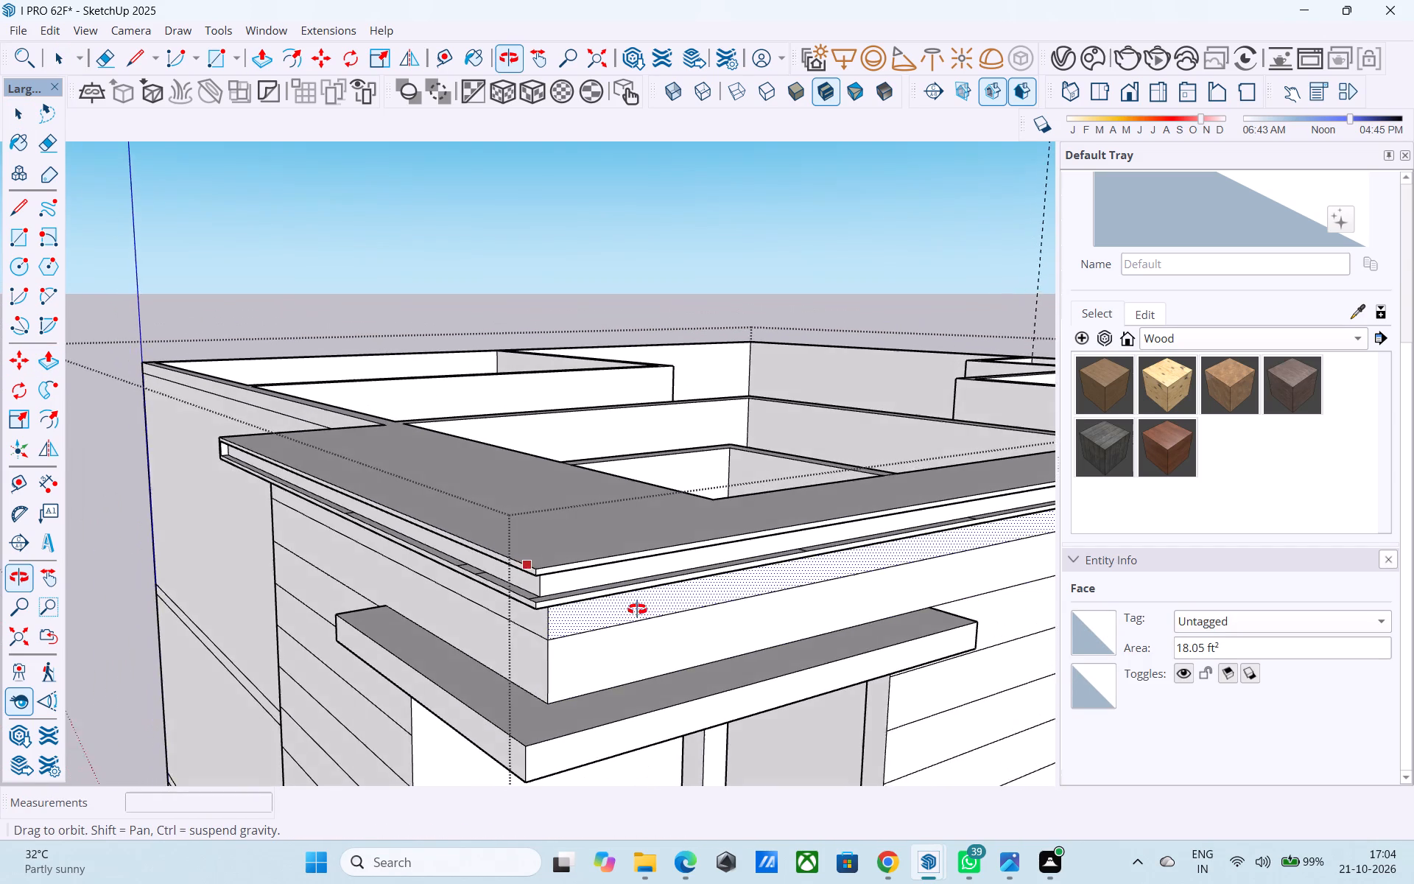
middle_click_drag(637, 609, 668, 706)
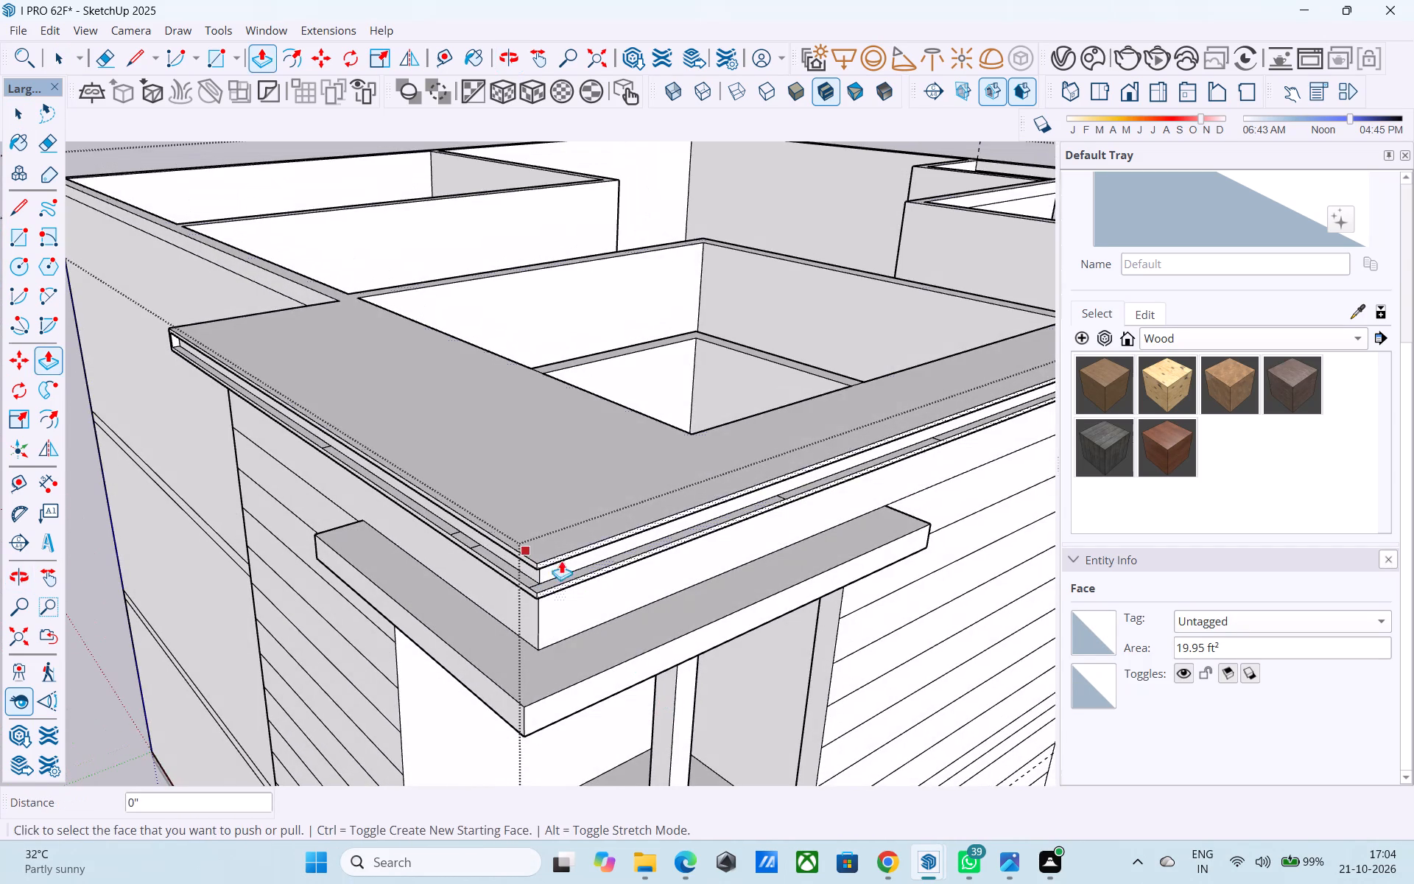
scroll(524, 563, "up", 9)
key("e")
left_click(548, 614)
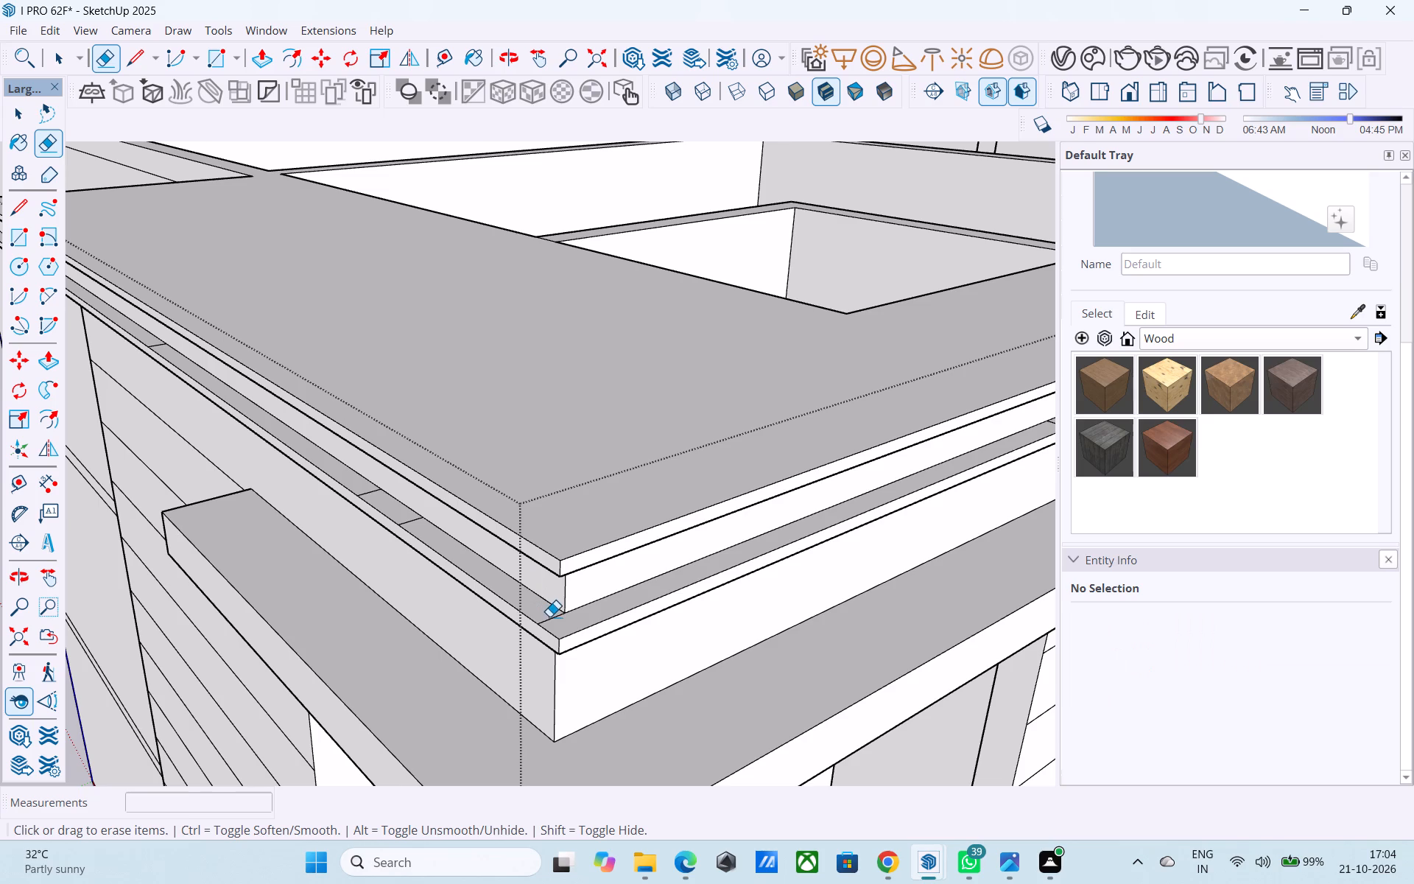
left_click(549, 617)
left_click(419, 523)
left_click(374, 492)
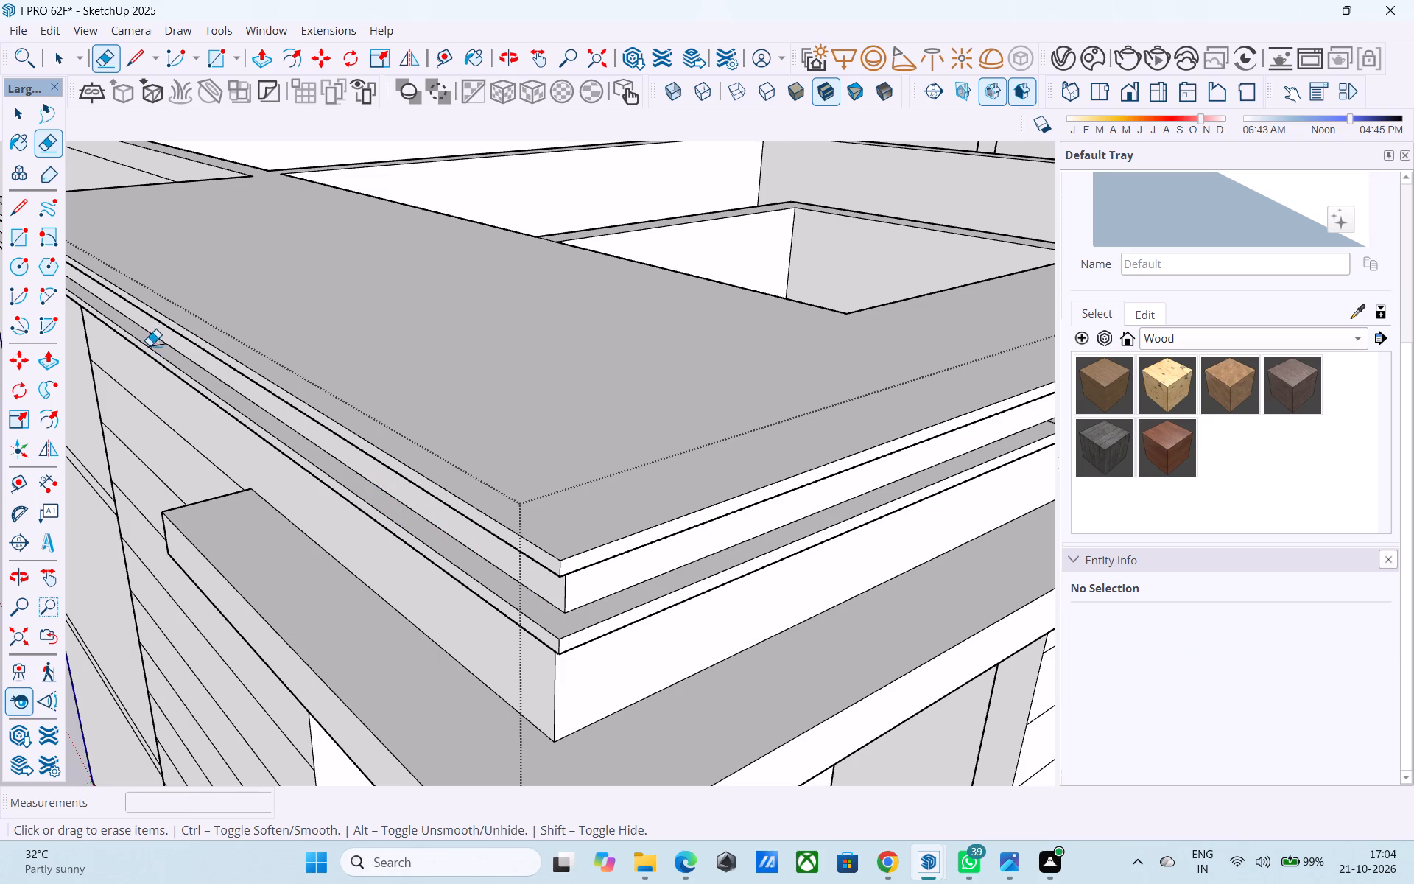
left_click(156, 343)
left_click(157, 348)
Erase the two stray cross edges on the lower ledge of the roof slab's border along the front side.
scroll(184, 381, "down", 4)
middle_click_drag(309, 456, 350, 465)
scroll(839, 428, "up", 3)
scroll(624, 385, "up", 4)
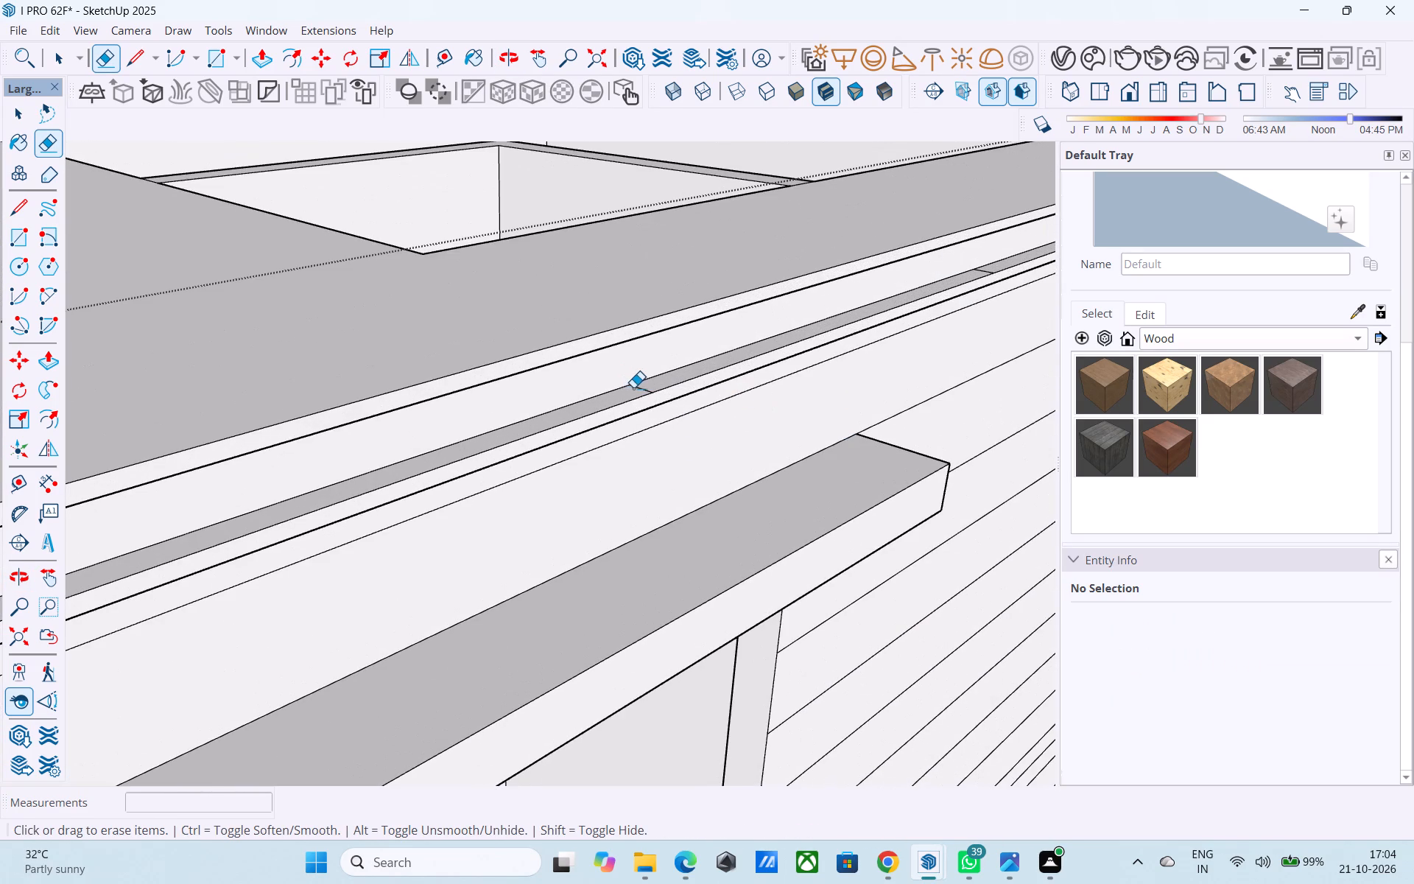
left_click(636, 387)
left_click_drag(981, 271, 990, 270)
scroll(993, 283, "down", 8)
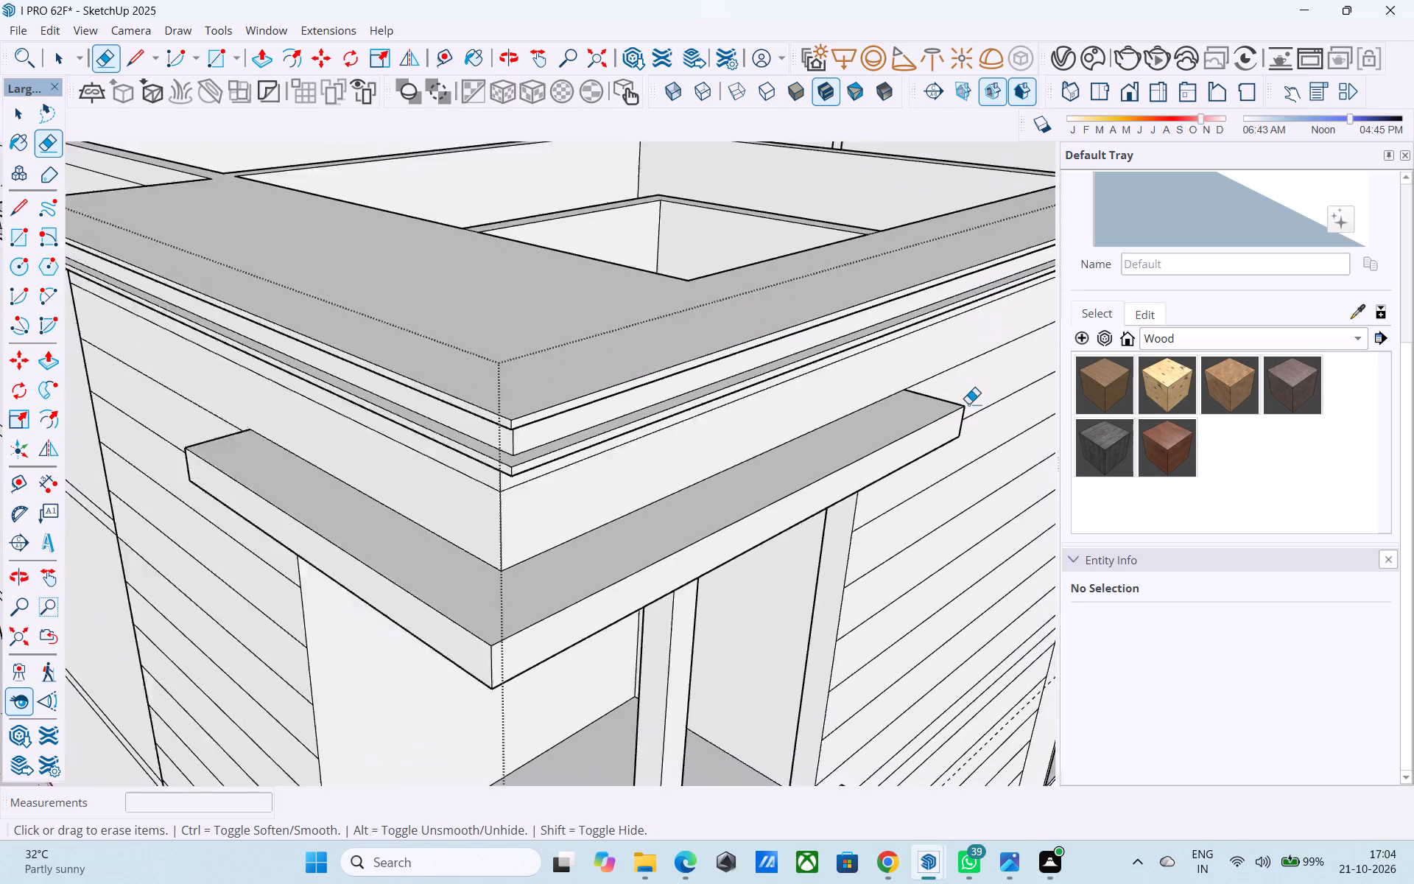
Examine the stepped roof slab edge and the corner balconies from above, below and both sides of the corner.
scroll(968, 404, "down", 1)
scroll(581, 504, "down", 4)
middle_click_drag(476, 488, 432, 470)
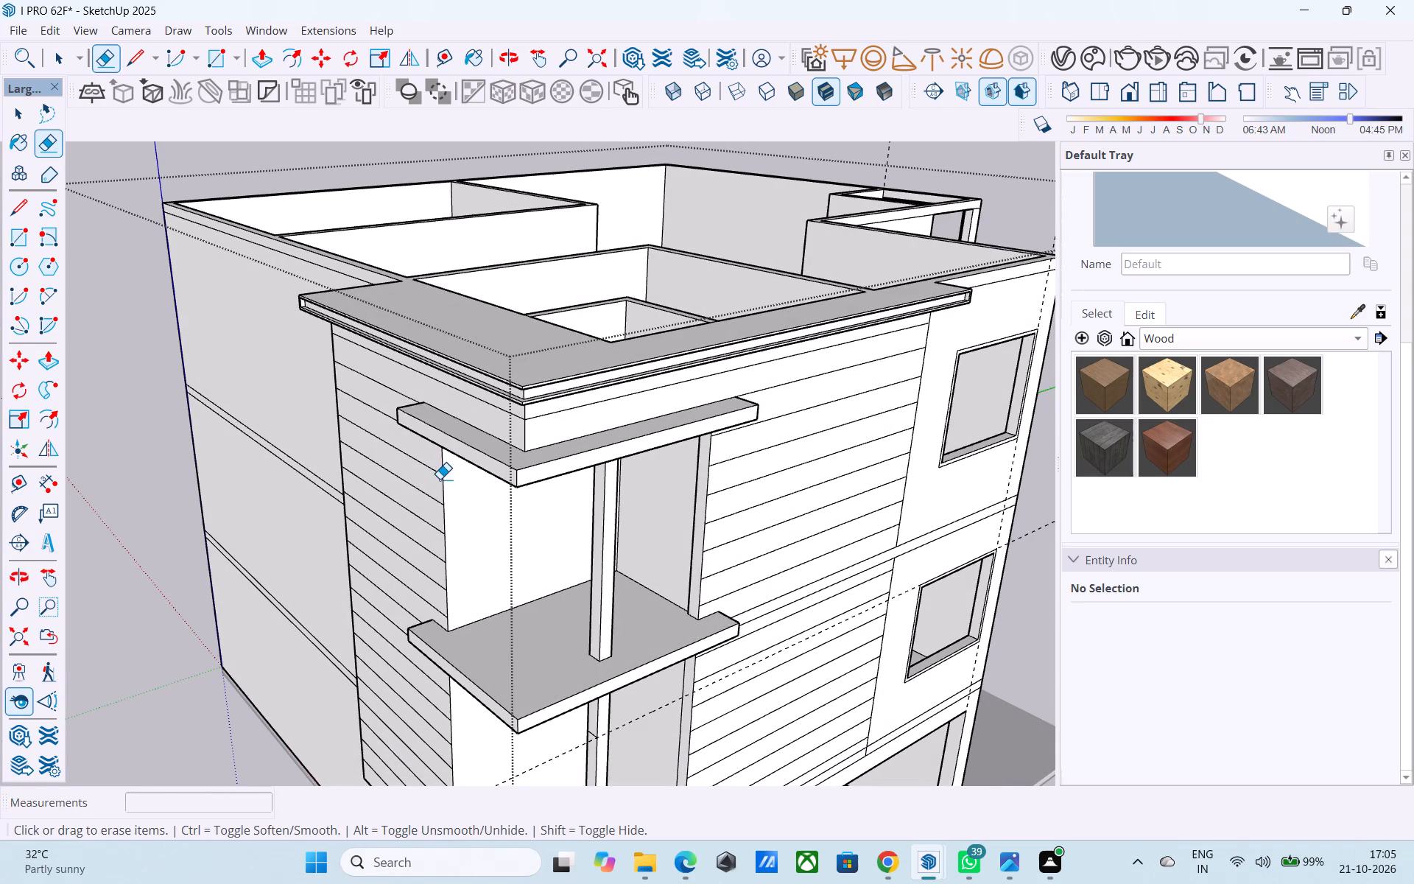
middle_click_drag(440, 479, 415, 448)
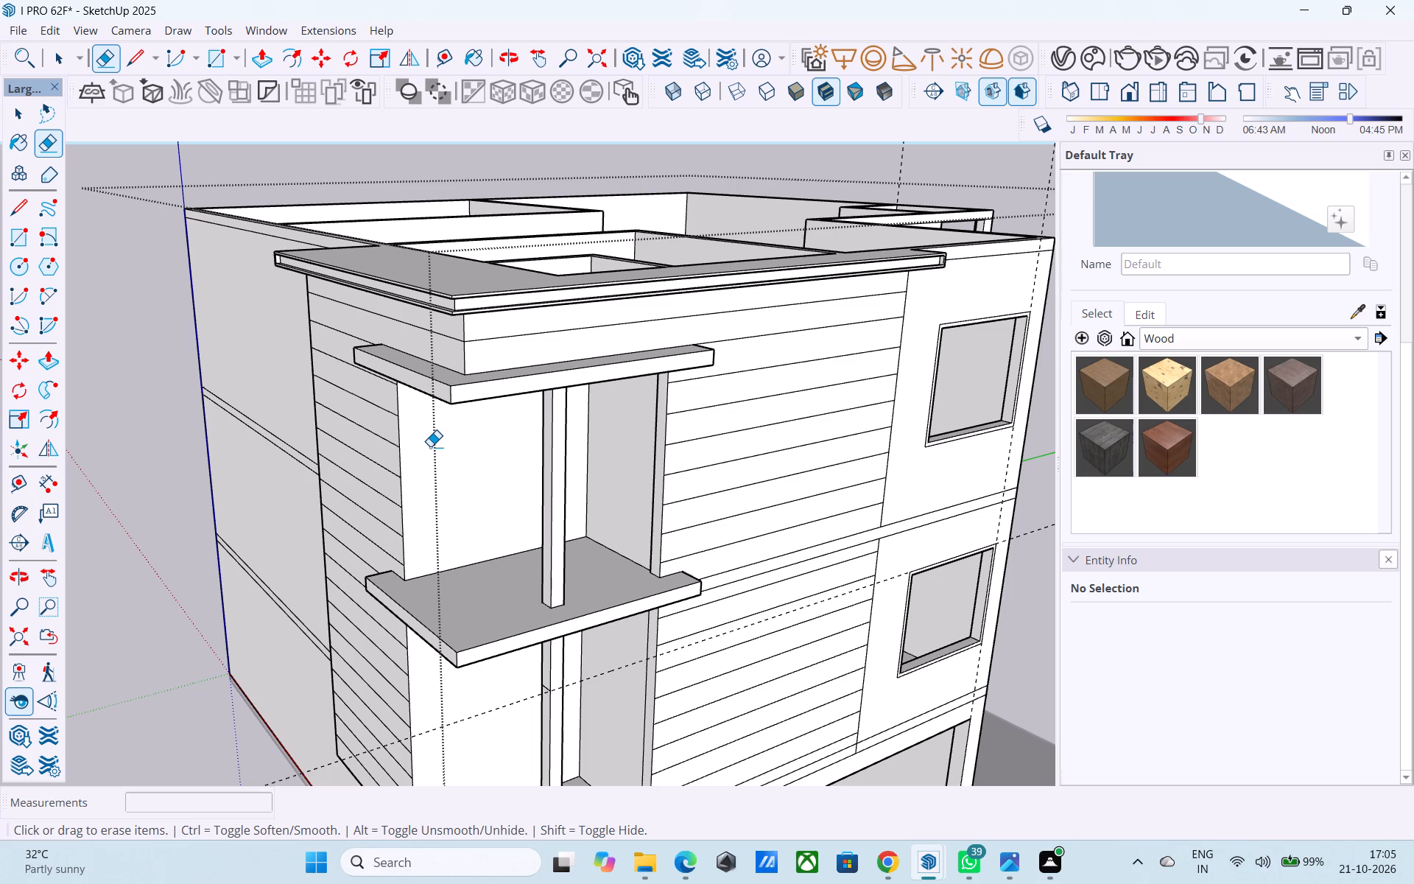
scroll(430, 446, "down", 6)
middle_click_drag(430, 499, 412, 455)
scroll(491, 220, "up", 4)
middle_click_drag(427, 390, 426, 432)
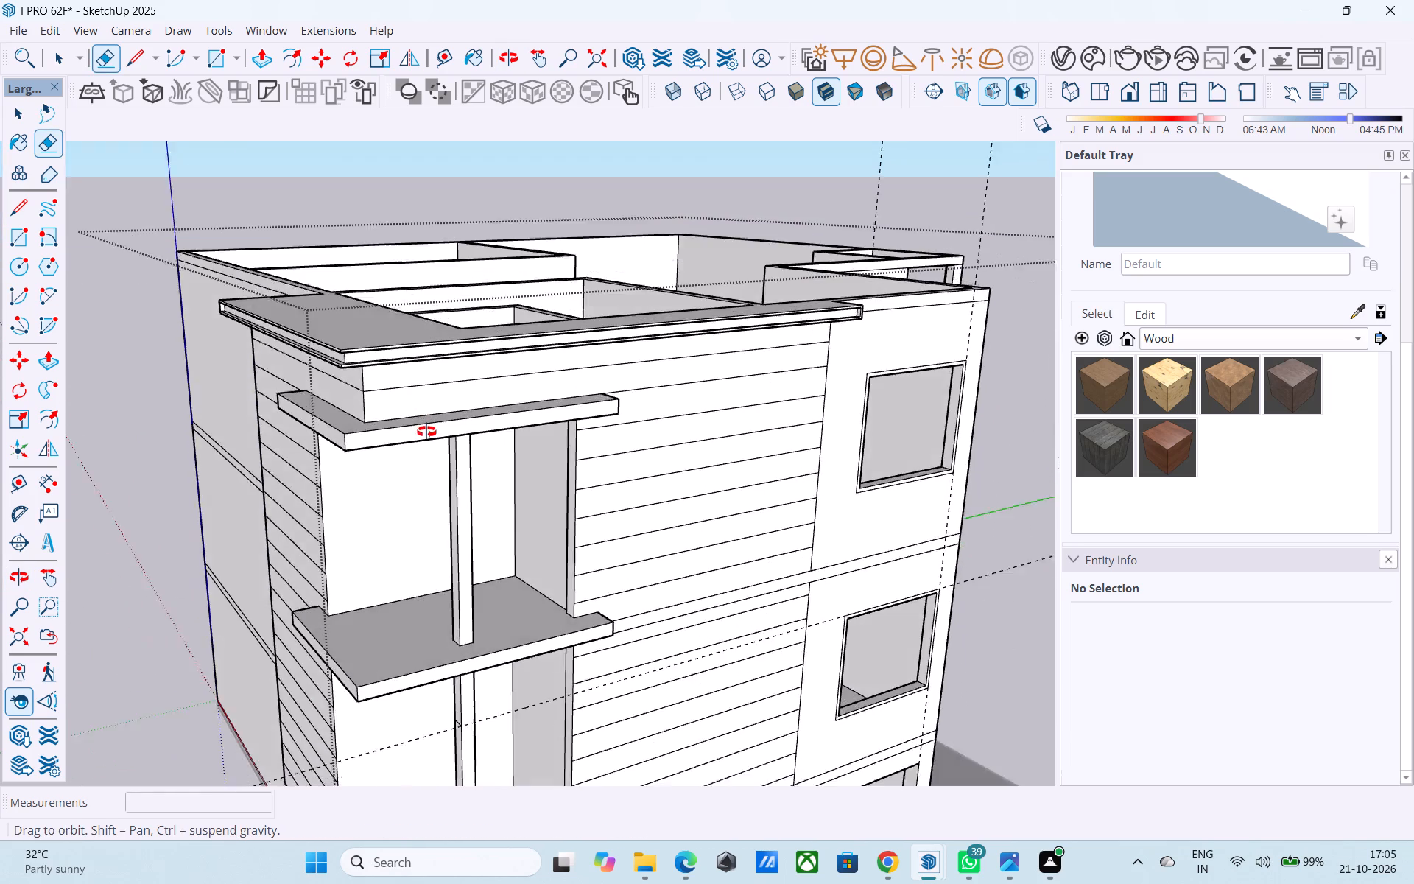
middle_click_drag(426, 432, 926, 393)
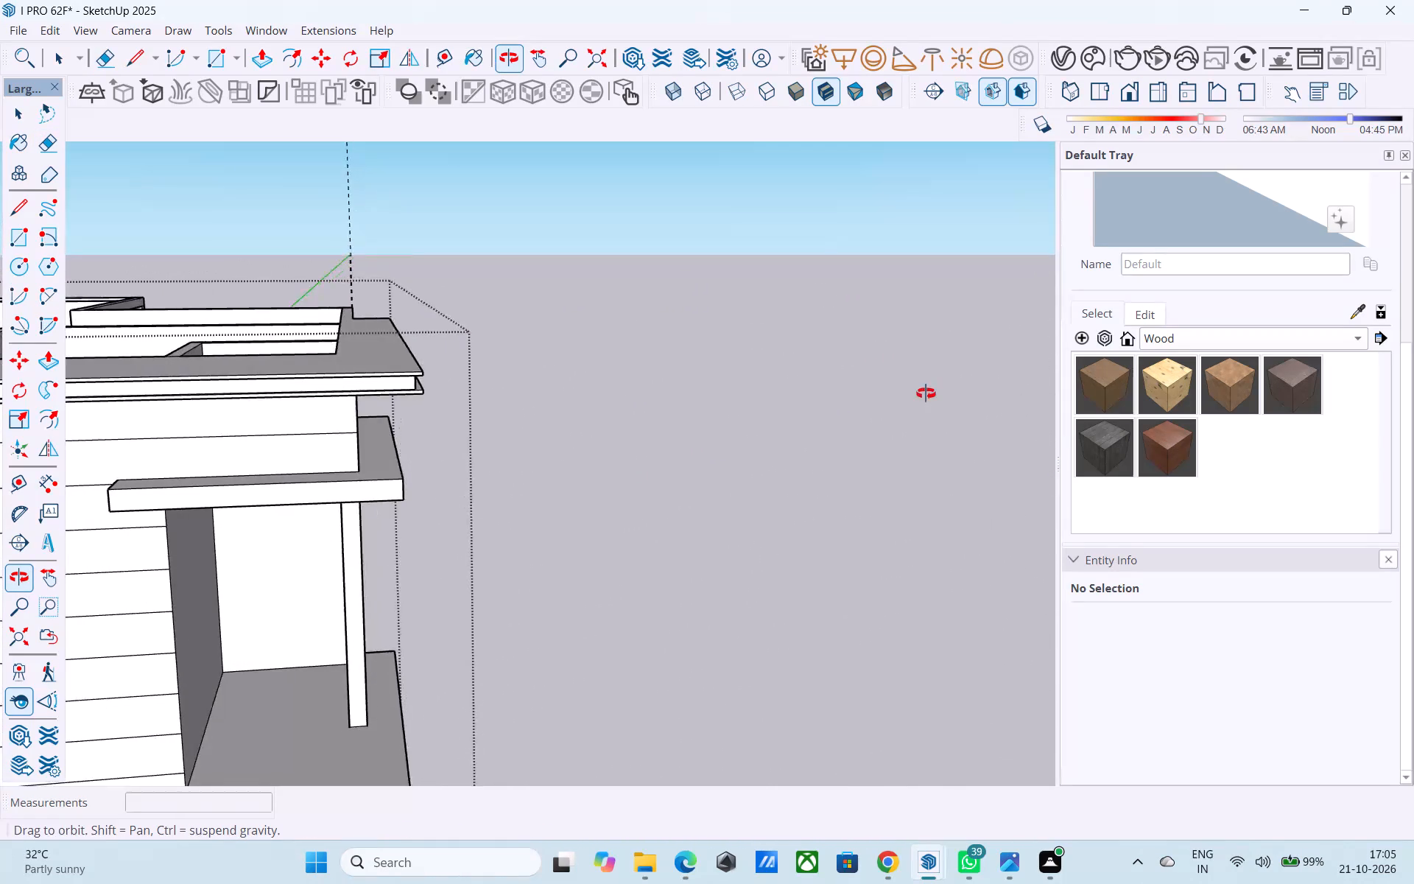
middle_click_drag(926, 393, 493, 340)
scroll(517, 354, "up", 1)
scroll(792, 432, "down", 2)
middle_click_drag(789, 445, 697, 435)
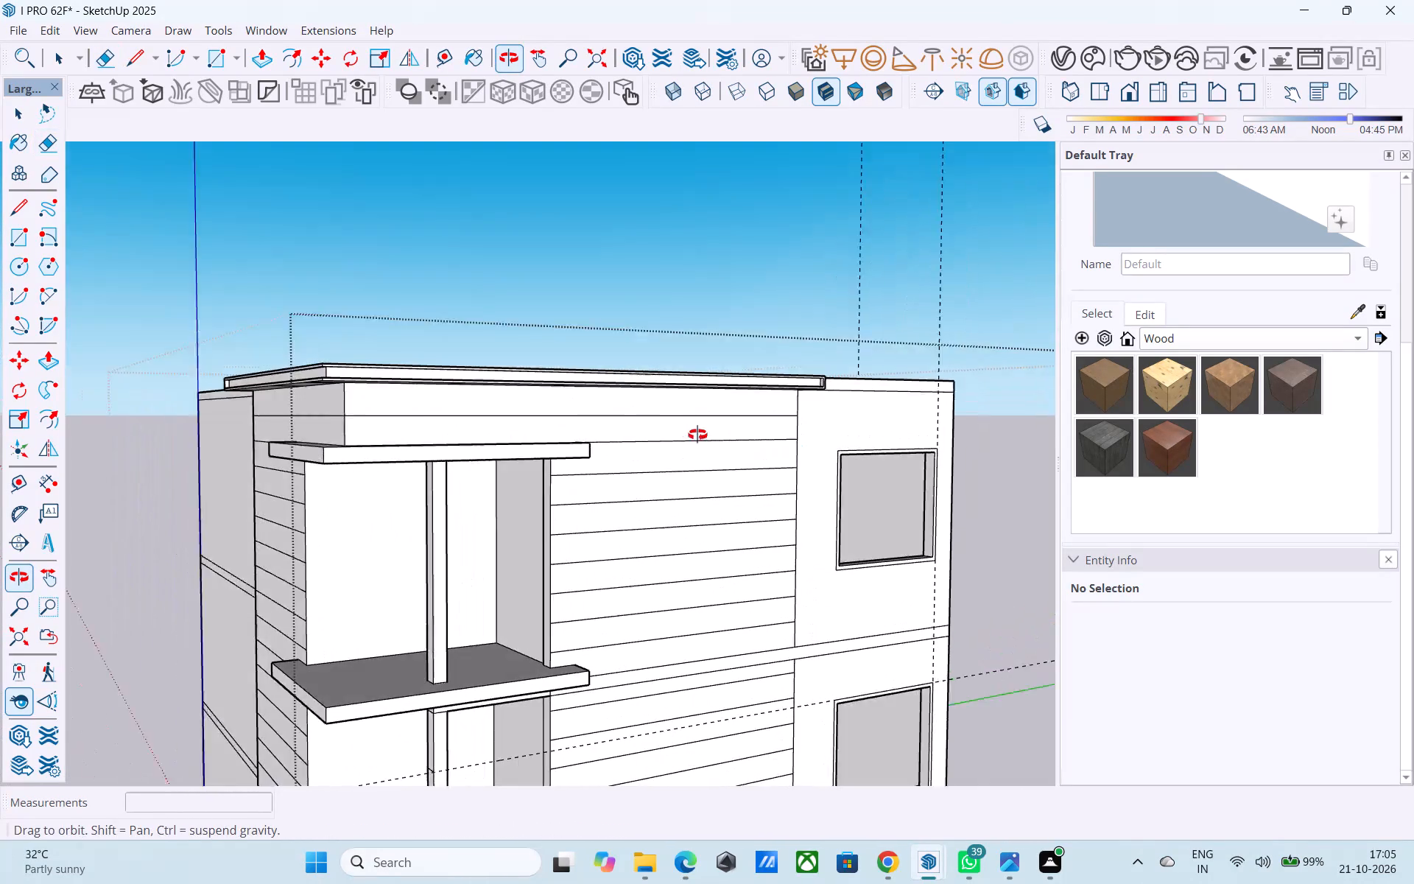
middle_click_drag(697, 435, 686, 432)
scroll(664, 451, "down", 4)
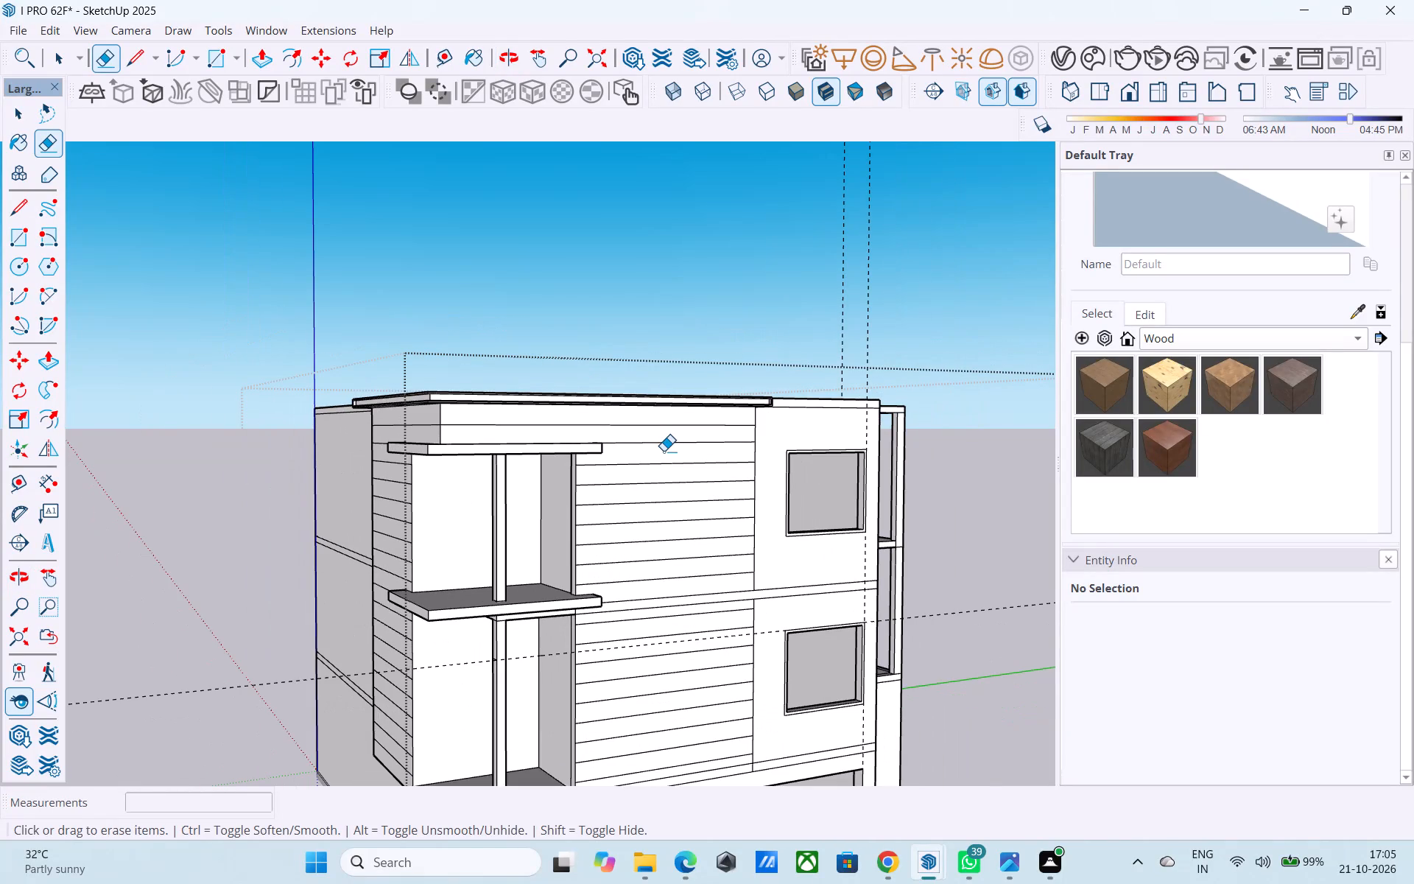
middle_click_drag(664, 451, 706, 406)
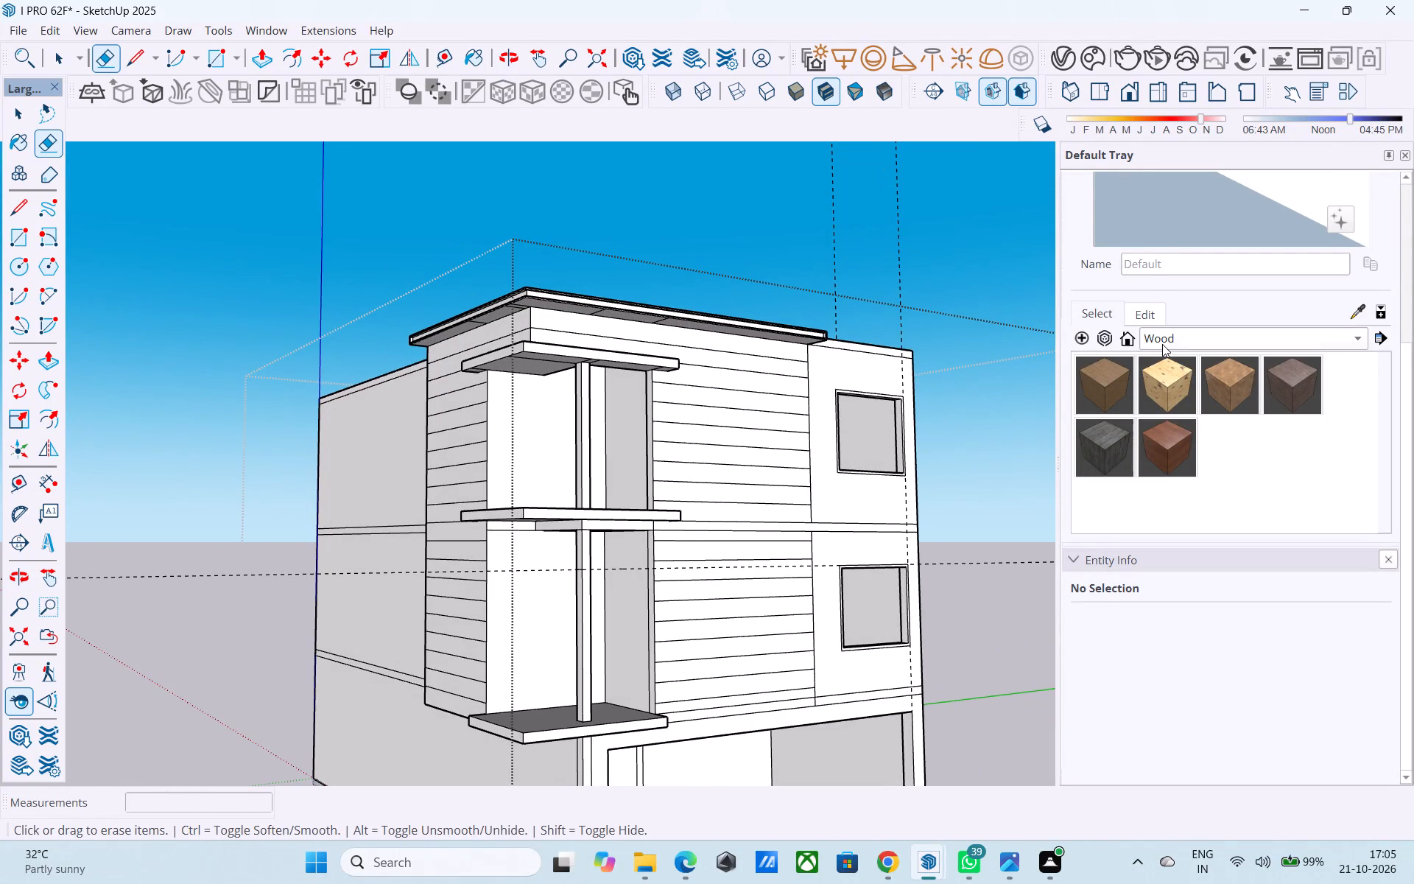
Choose the Denim_03_1K material from the Fabric collection and paint the uppermost front cladding boards below the roof slab.
left_click(1162, 344)
left_click(1157, 168)
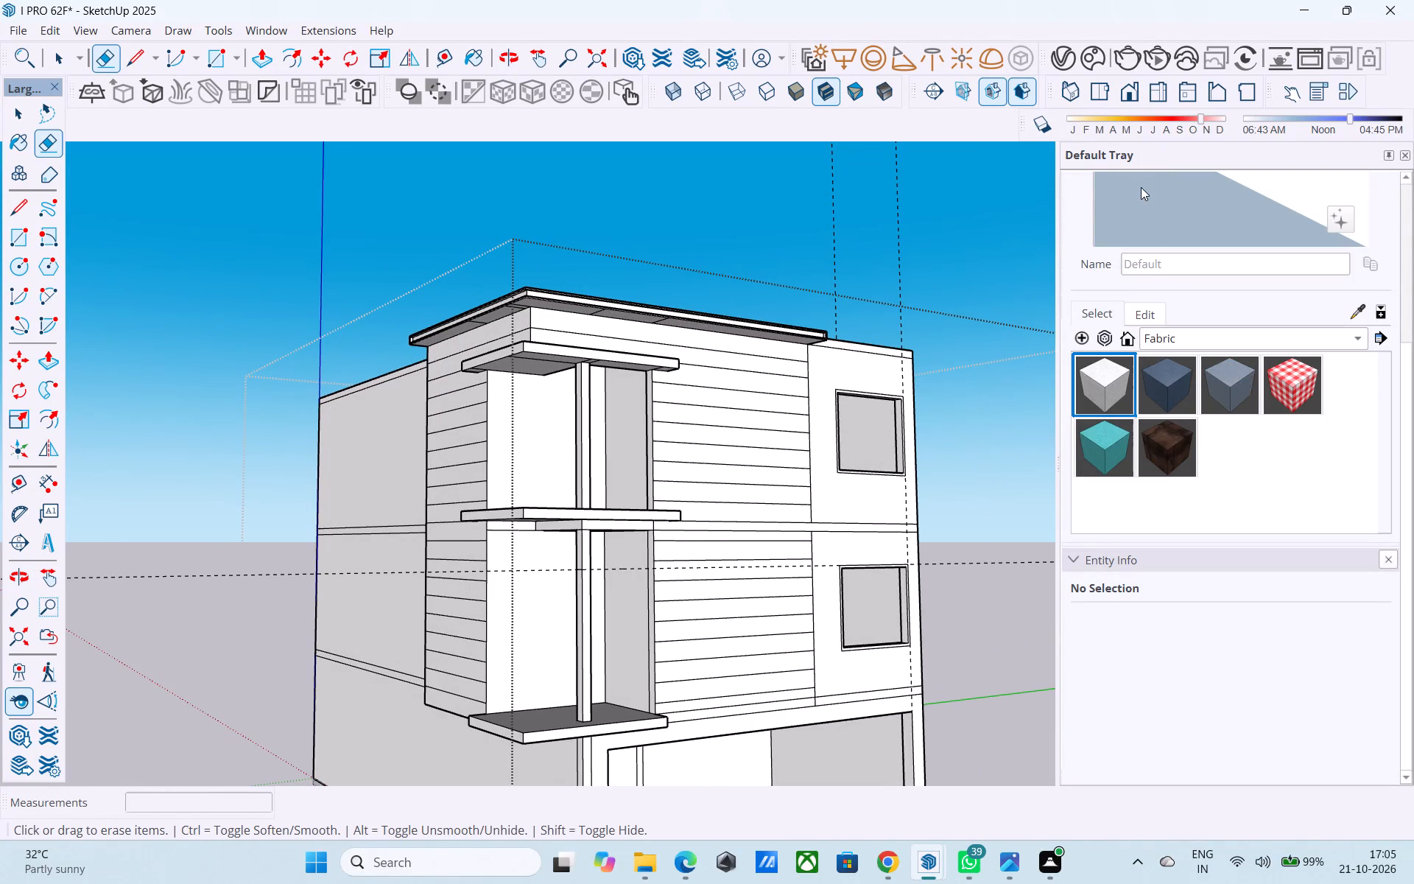
left_click(1209, 380)
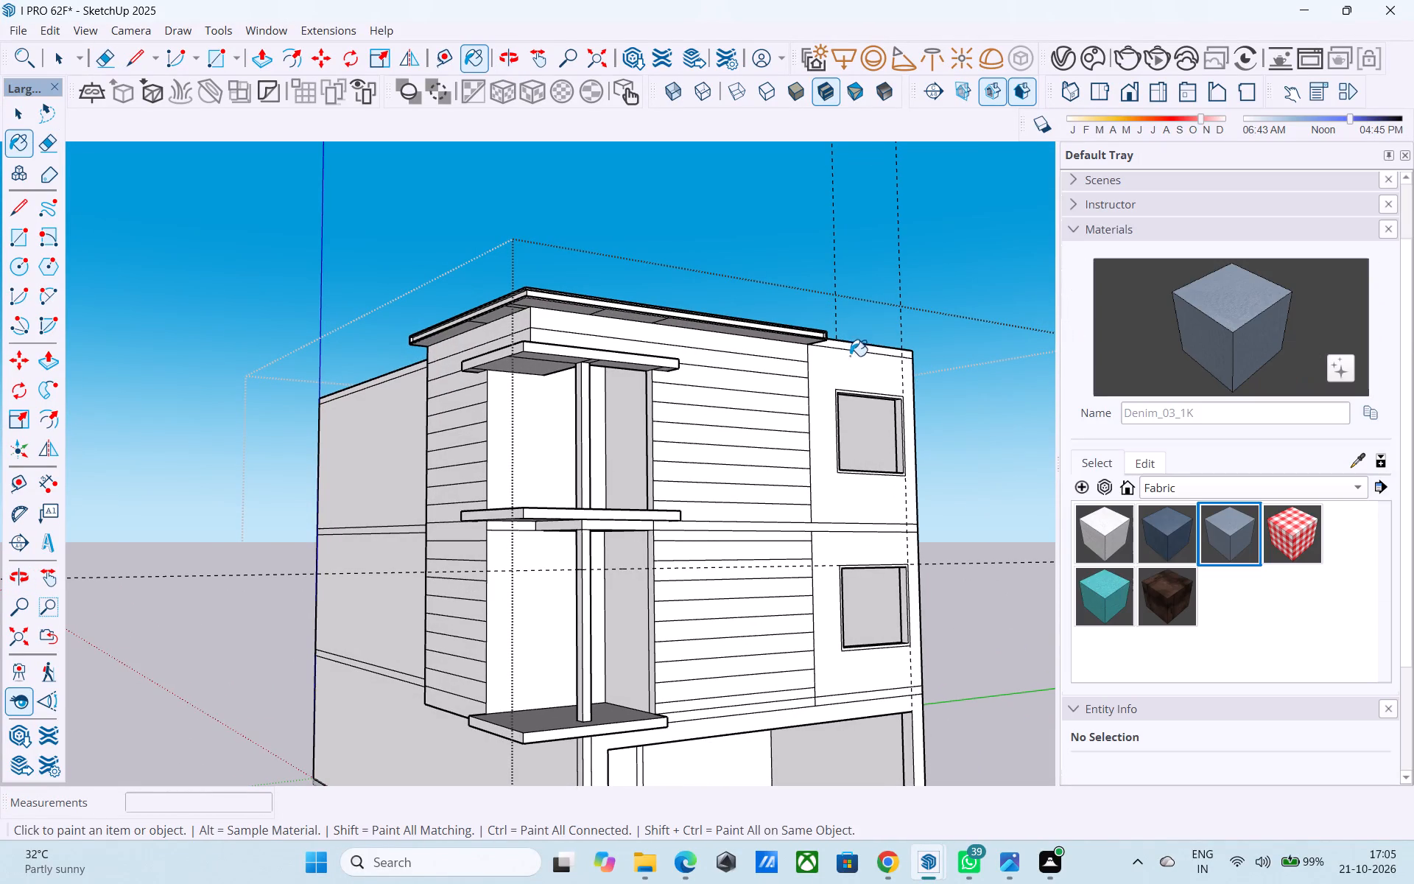
left_click(1238, 523)
scroll(698, 354, "up", 5)
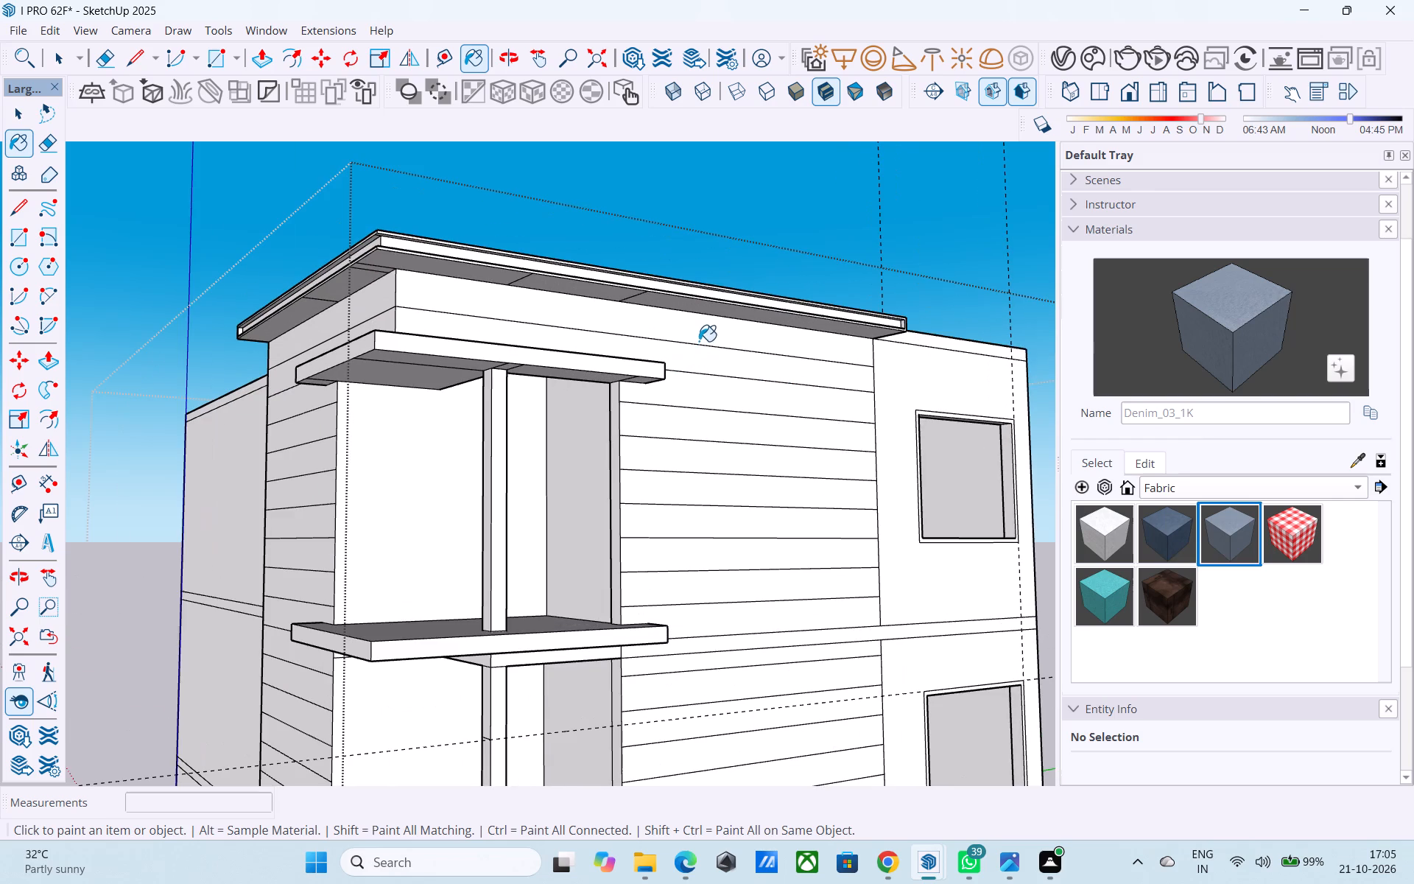
left_click(699, 341)
left_click(703, 356)
left_click(704, 390)
left_click(701, 410)
left_click(696, 429)
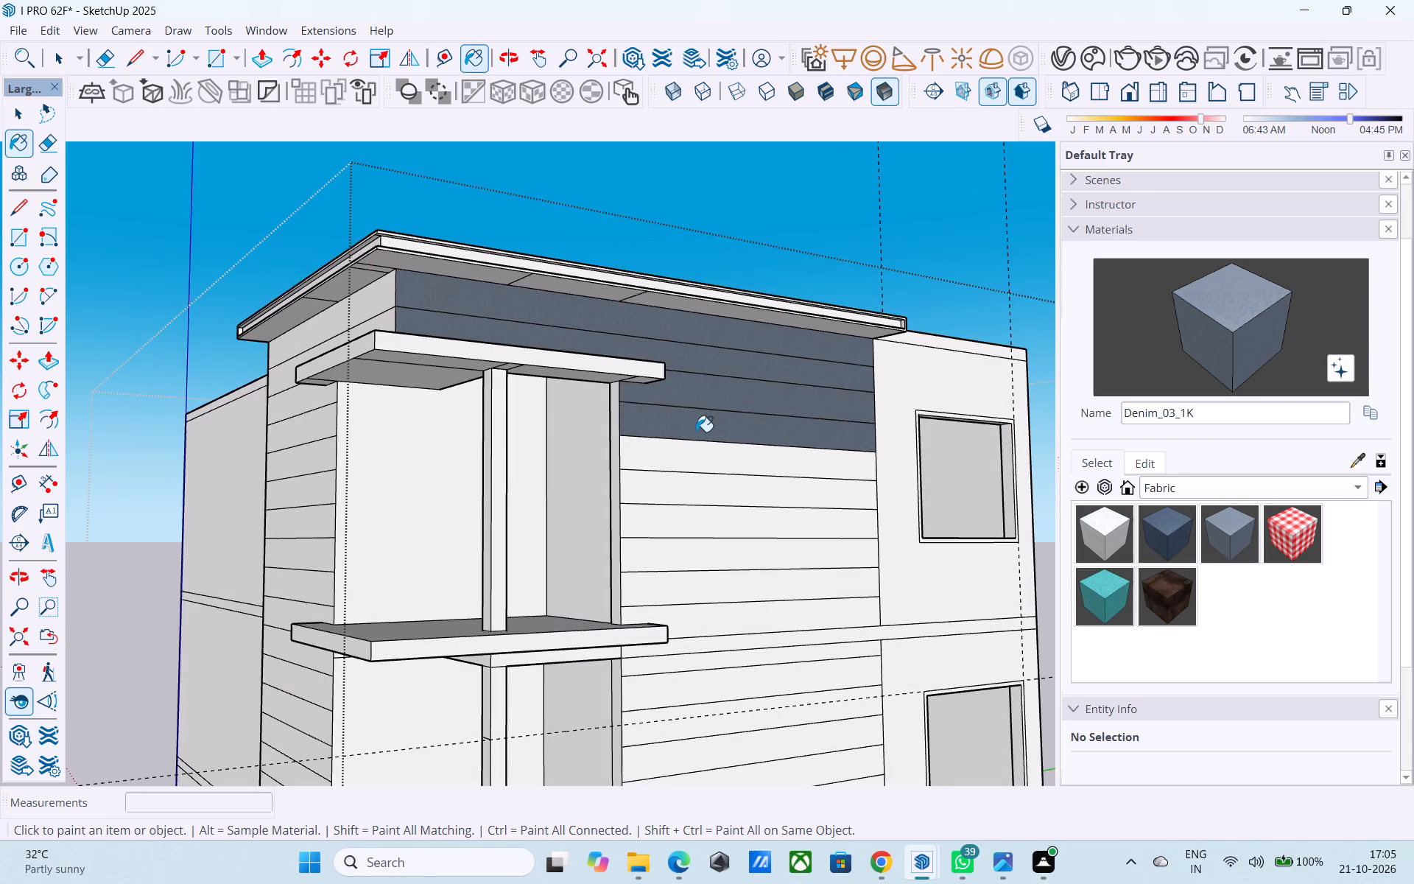
Paint the remaining top-storey front cladding boards down to the floor band with Denim_03_1K.
scroll(692, 281, "down", 7)
scroll(723, 384, "up", 6)
left_click(719, 386)
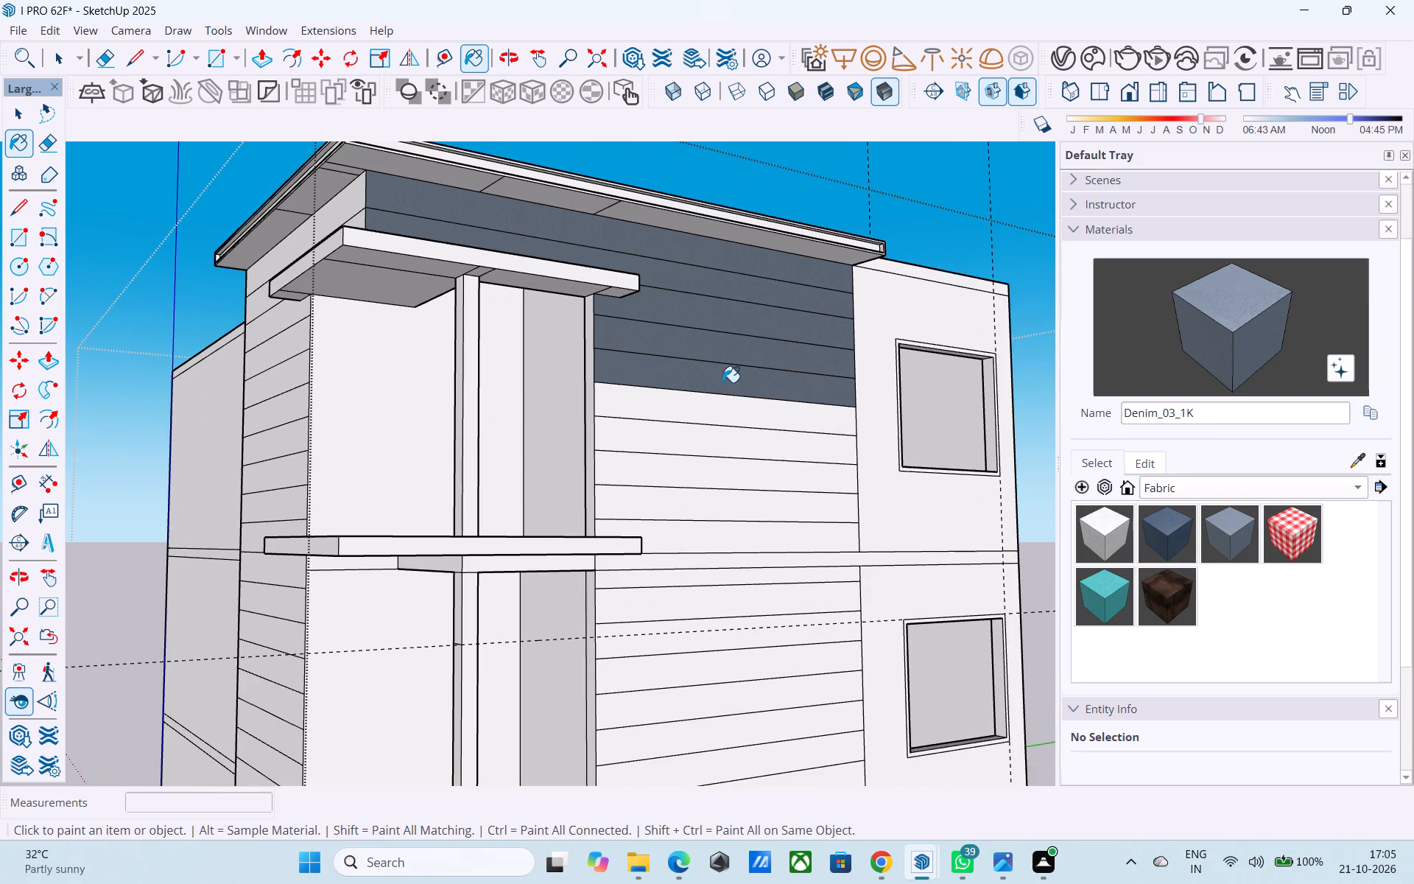
left_click(717, 411)
left_click(722, 440)
left_click(719, 474)
left_click(713, 501)
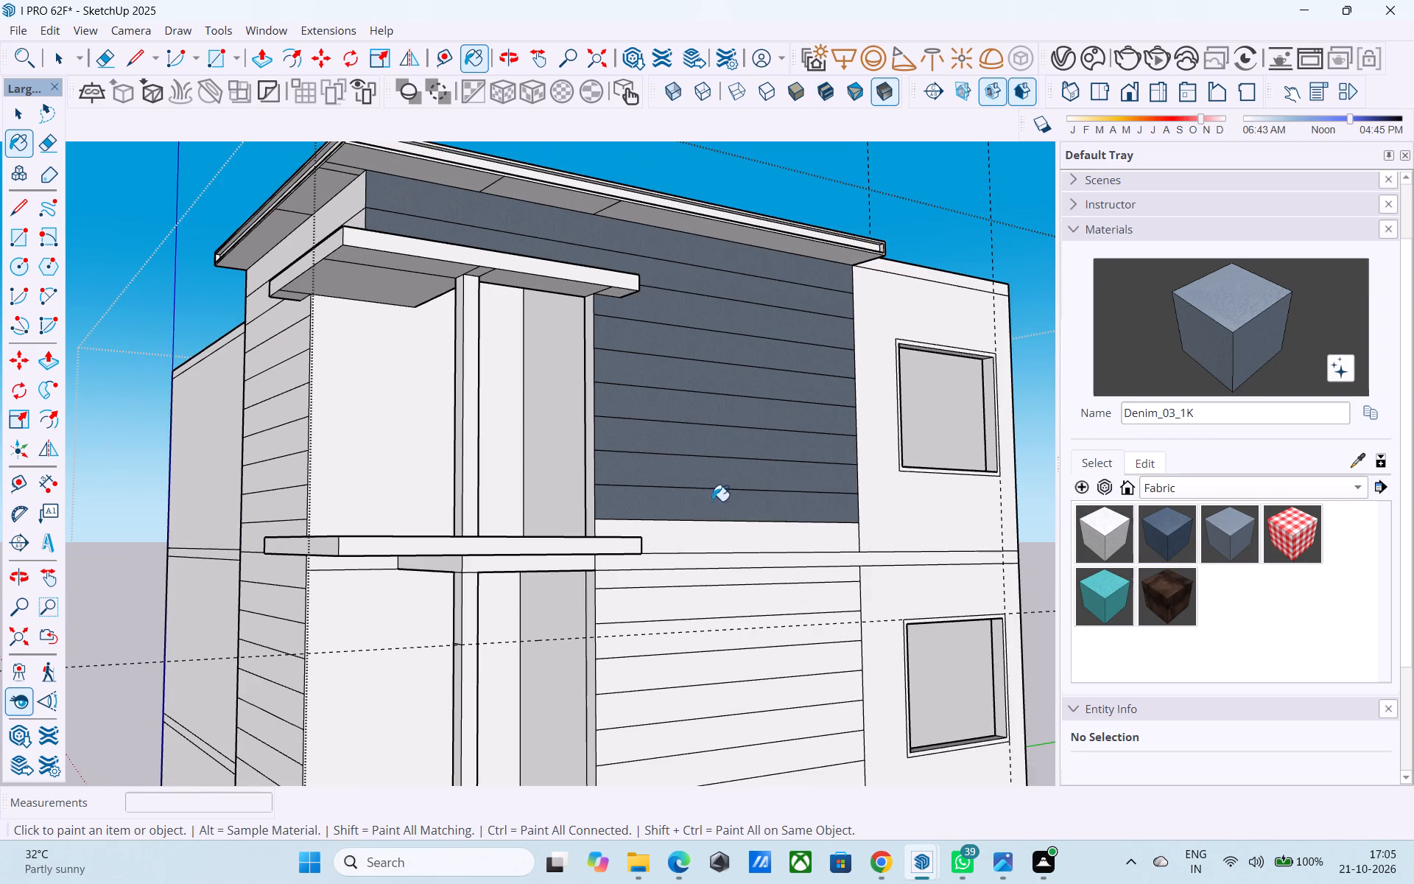
left_click(703, 535)
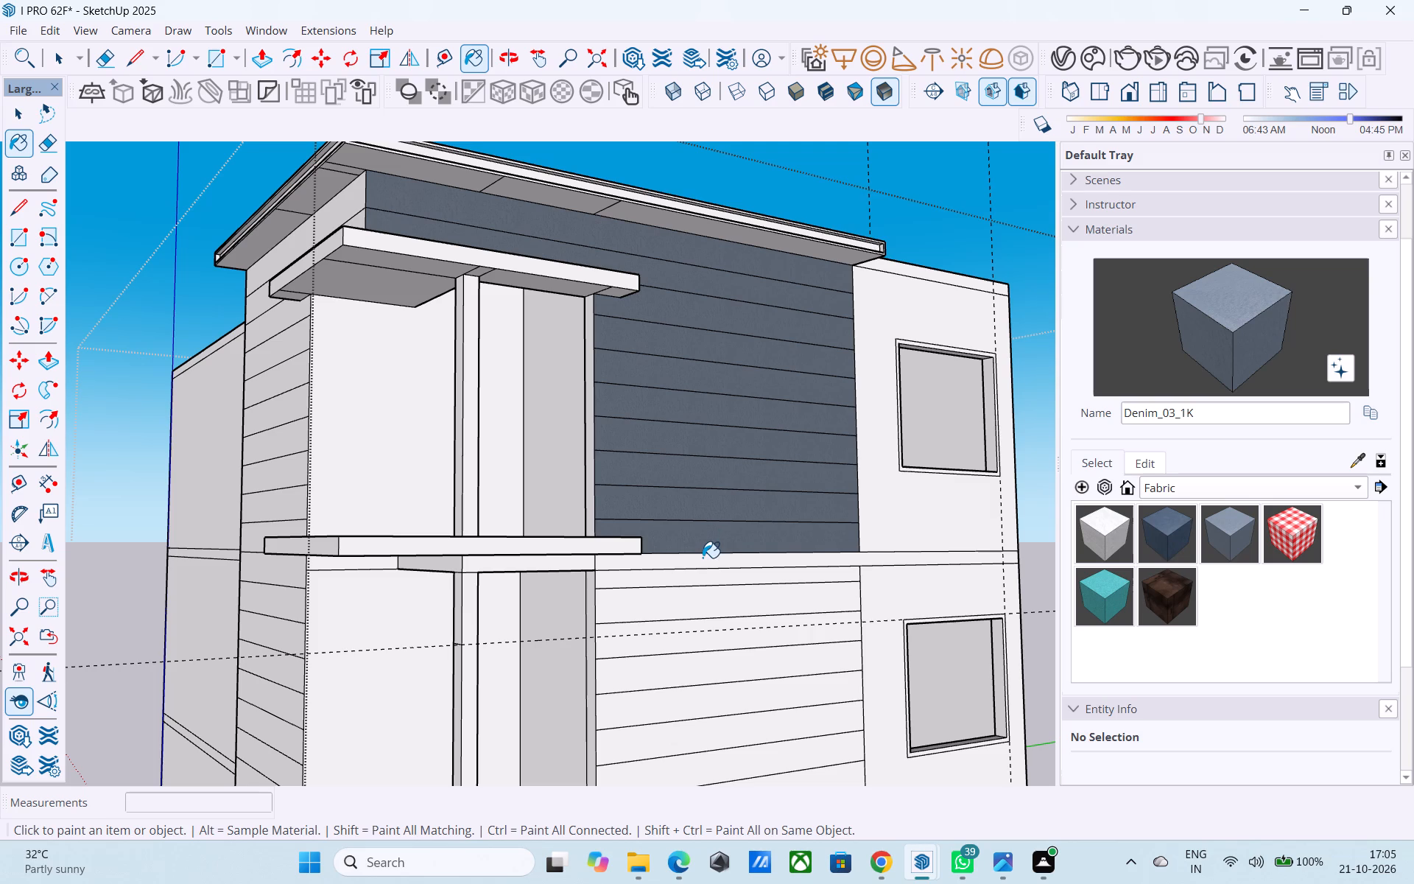
Paint the front floor band and the upper cladding boards of the storey below it with Denim_03_1K.
double_click(705, 566)
left_click(708, 575)
left_click(706, 593)
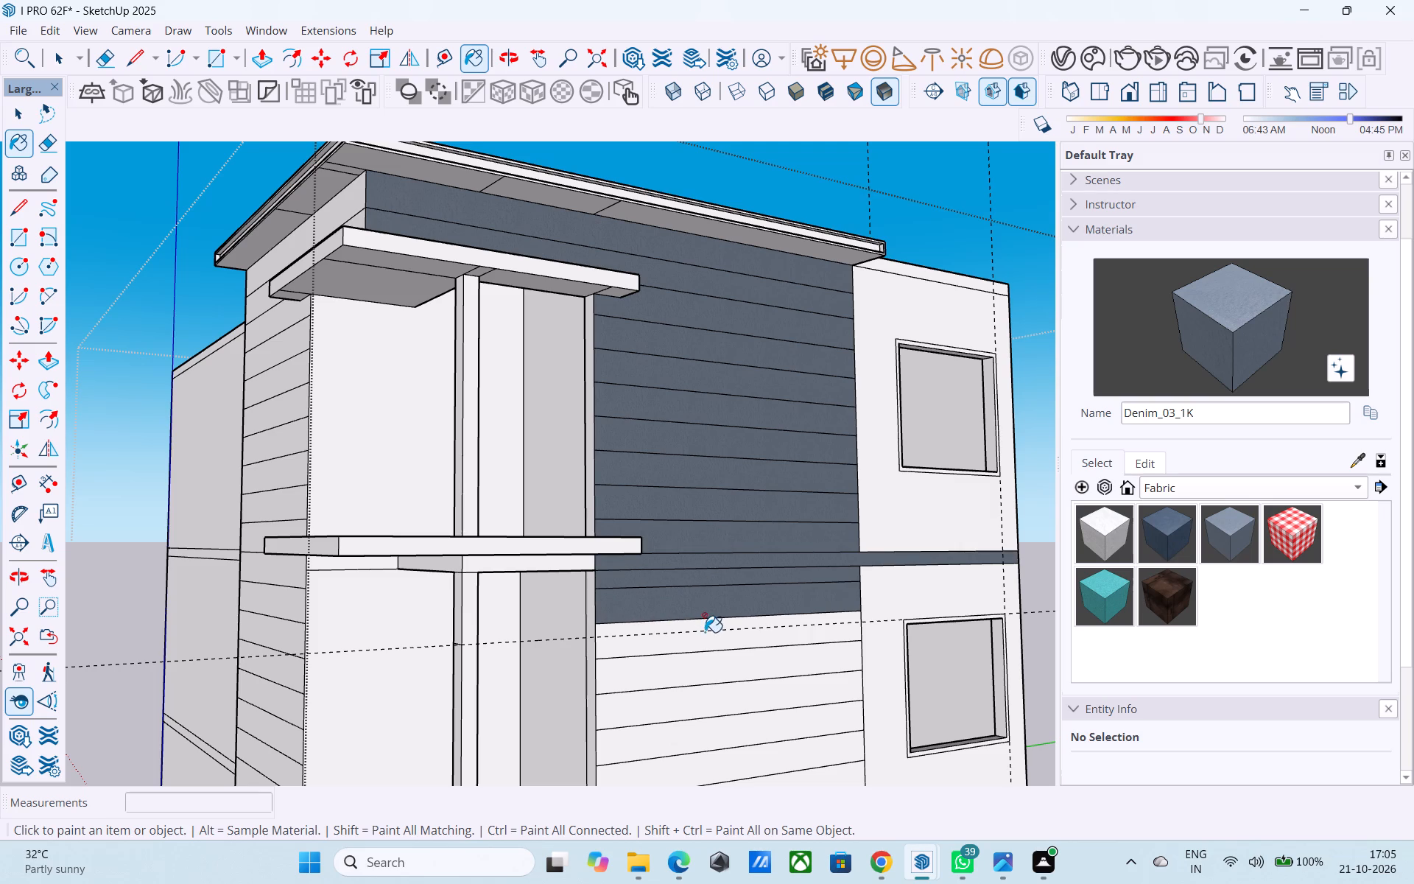
left_click(705, 631)
left_click(696, 667)
left_click(696, 648)
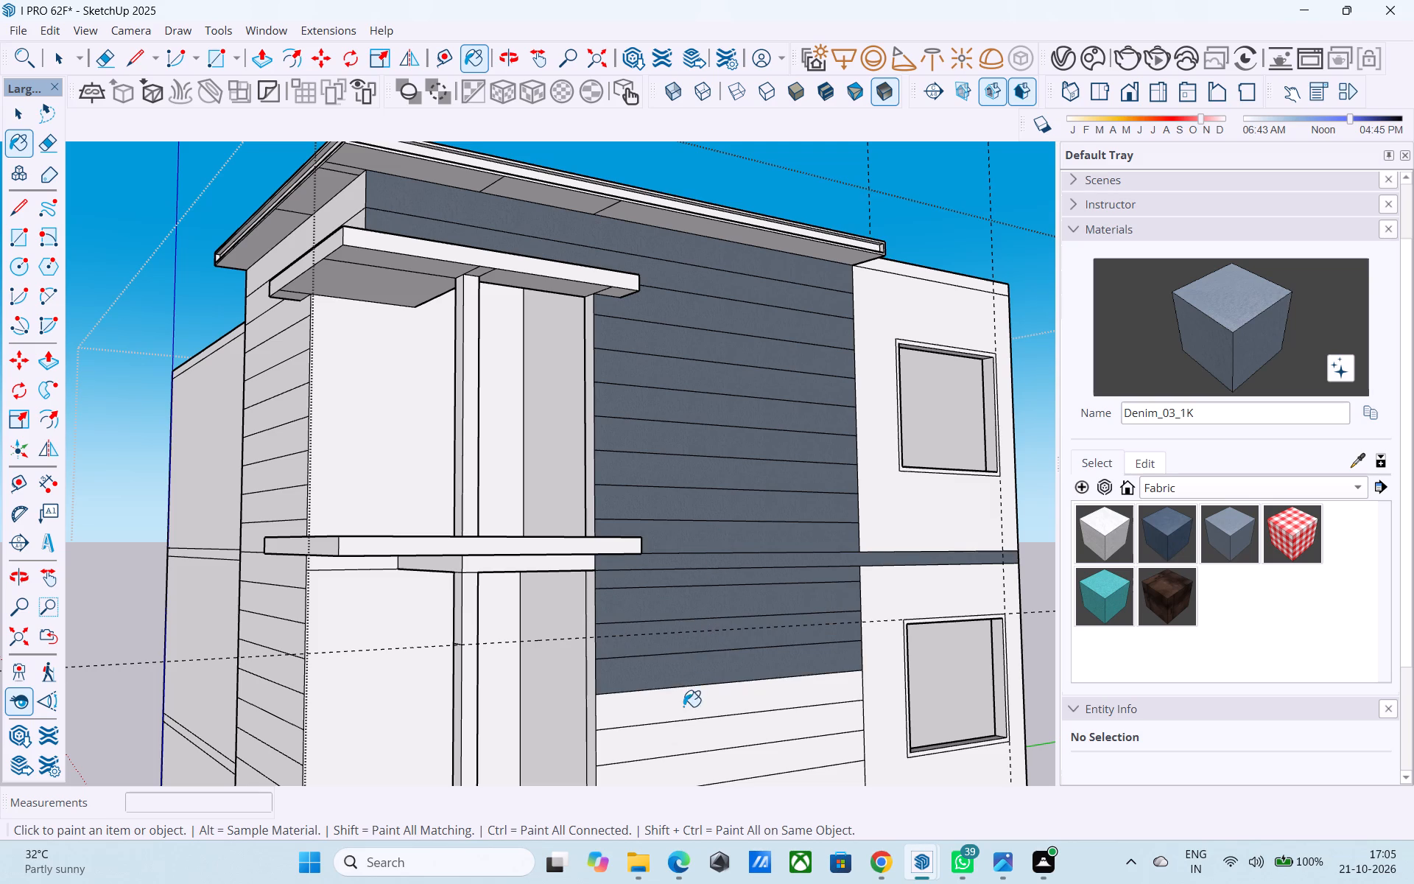
left_click(683, 706)
left_click(692, 734)
Paint the last four front cladding boards above the ground-floor opening with Denim_03_1K.
scroll(699, 552, "down", 3)
scroll(699, 548, "up", 1)
scroll(699, 545, "down", 2)
scroll(703, 742, "up", 1)
scroll(702, 737, "down", 3)
scroll(702, 714, "up", 1)
scroll(702, 699, "down", 1)
middle_click_drag(736, 740, 678, 732)
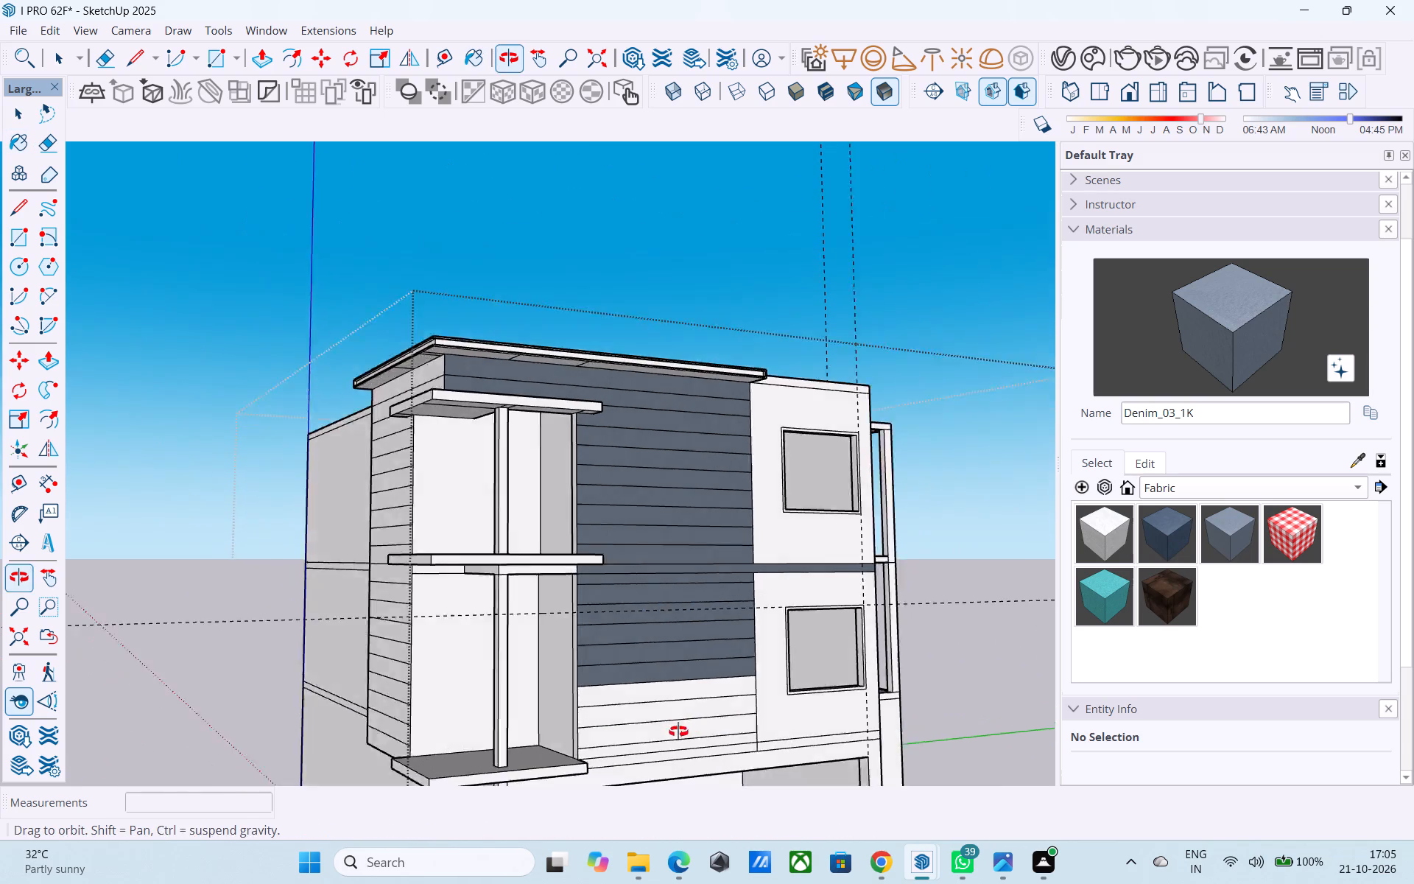
middle_click_drag(678, 732, 622, 709)
scroll(571, 591, "down", 3)
scroll(541, 640, "up", 9)
middle_click_drag(462, 709, 362, 708)
scroll(360, 708, "up", 4)
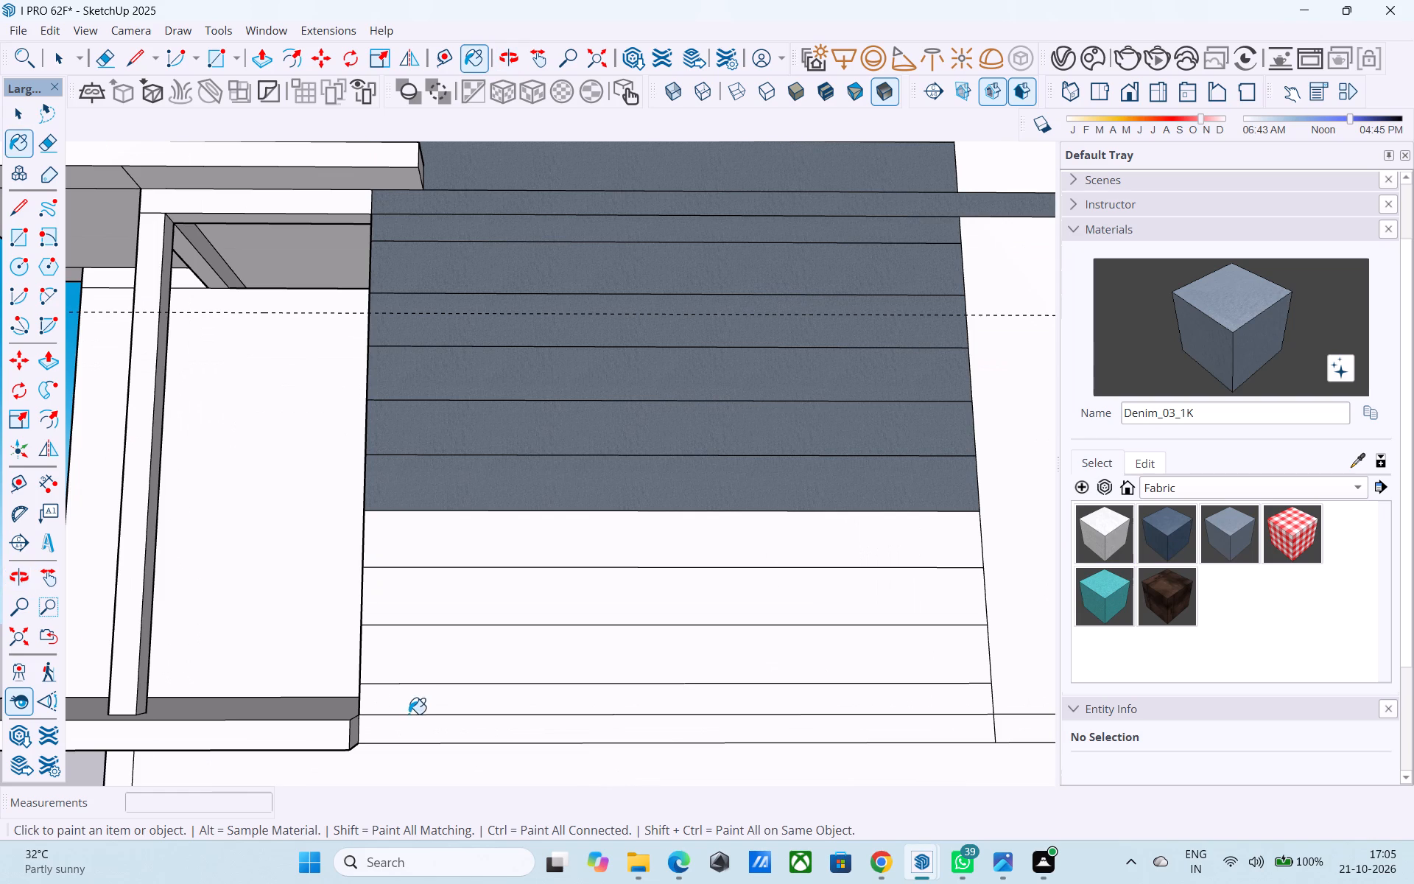
left_click(422, 702)
left_click(438, 667)
left_click(461, 589)
left_click(476, 541)
Paint the lower-storey cladding boards on the blank-wall side of the corner balconies with Denim_03_1K.
scroll(476, 540, "down", 5)
middle_click_drag(490, 569, 708, 632)
scroll(784, 618, "down", 5)
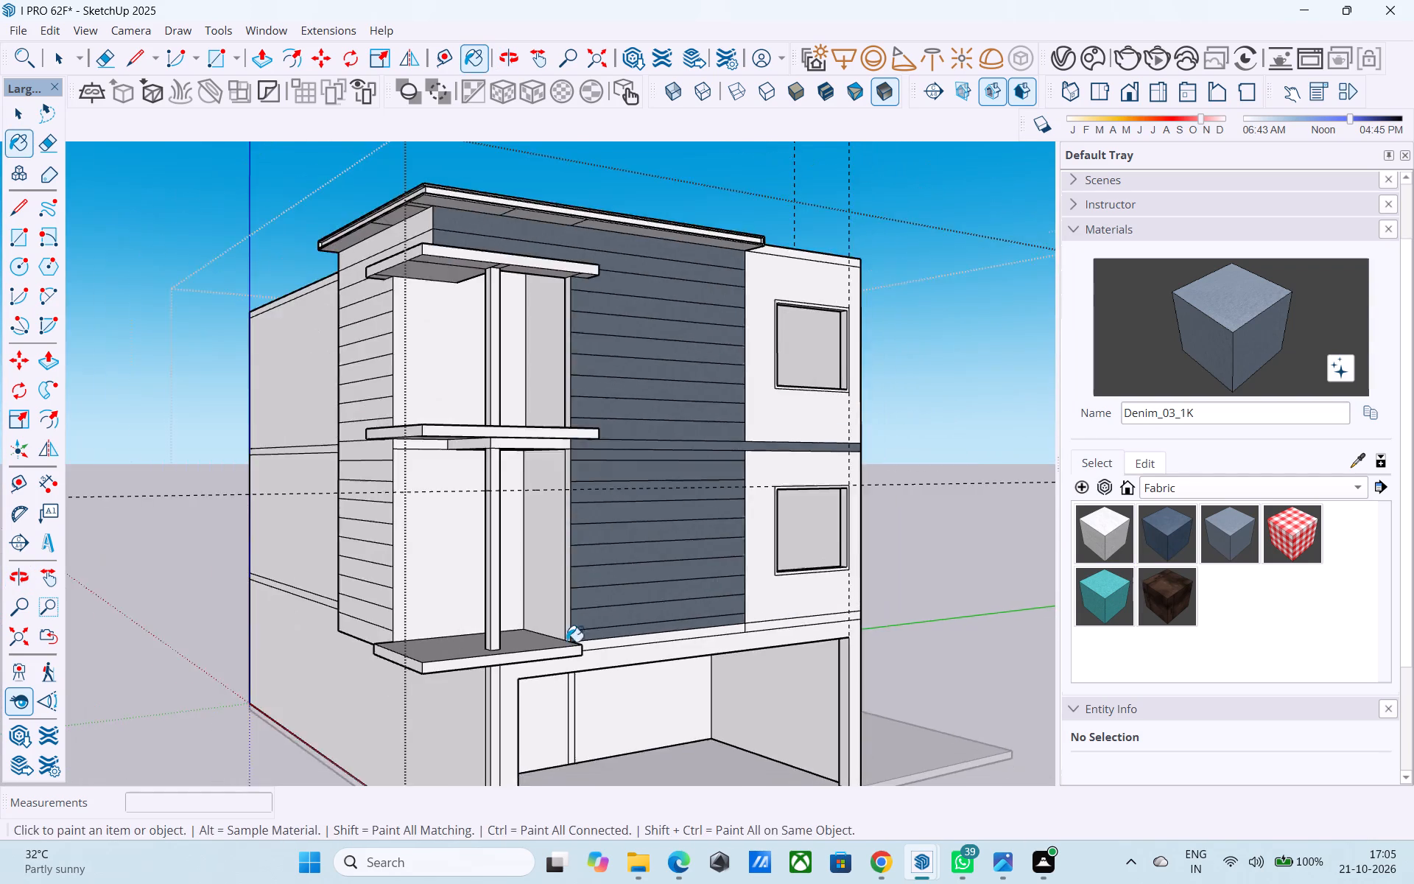
middle_click_drag(499, 637, 714, 665)
scroll(613, 690, "up", 4)
left_click(588, 647)
left_click(588, 611)
left_click(588, 589)
left_click(588, 569)
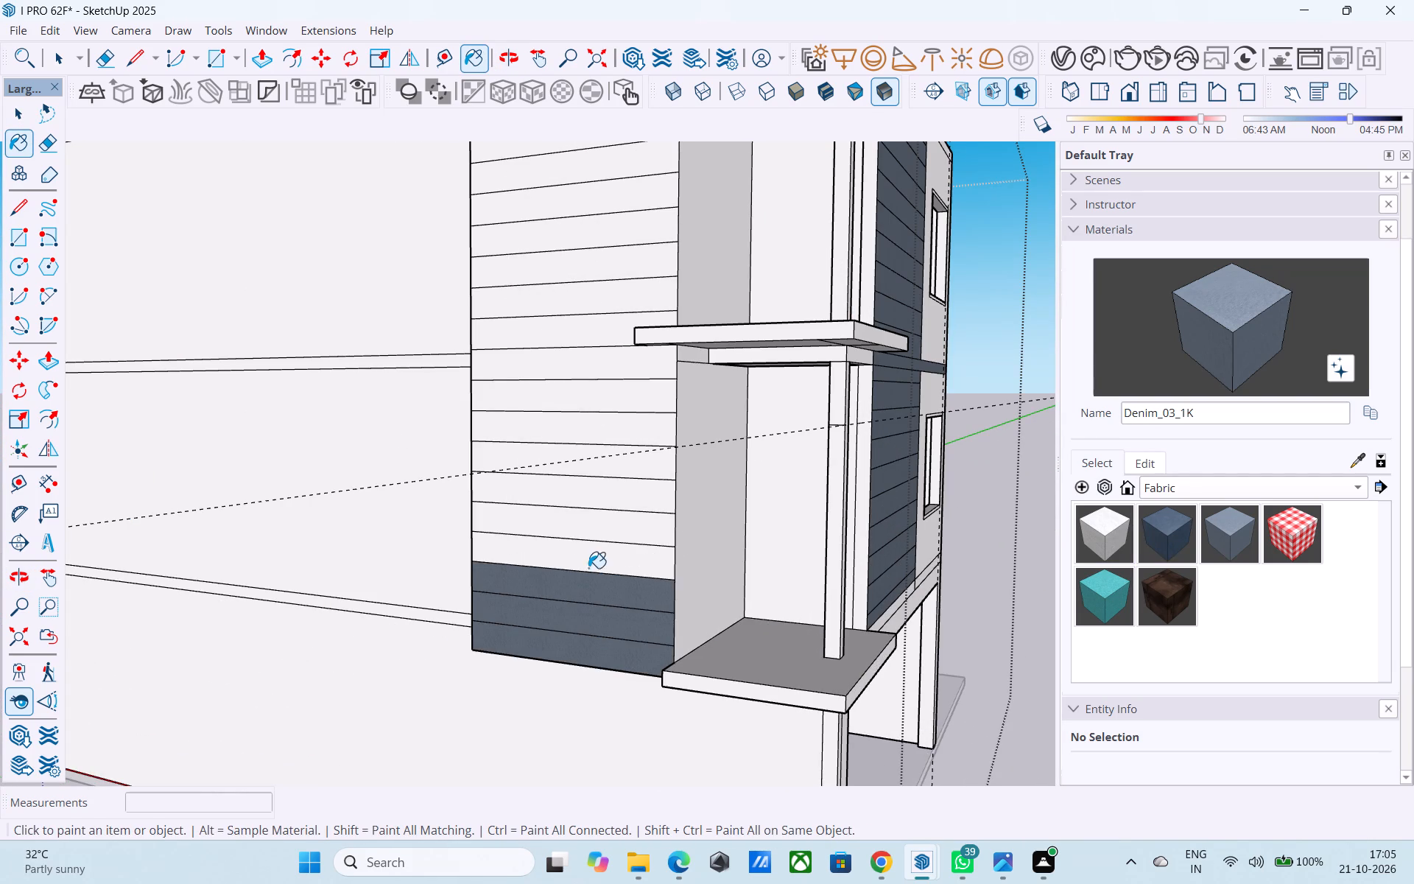
left_click(595, 529)
left_click(599, 493)
left_click(595, 488)
left_click(586, 464)
left_click(583, 421)
left_click(583, 387)
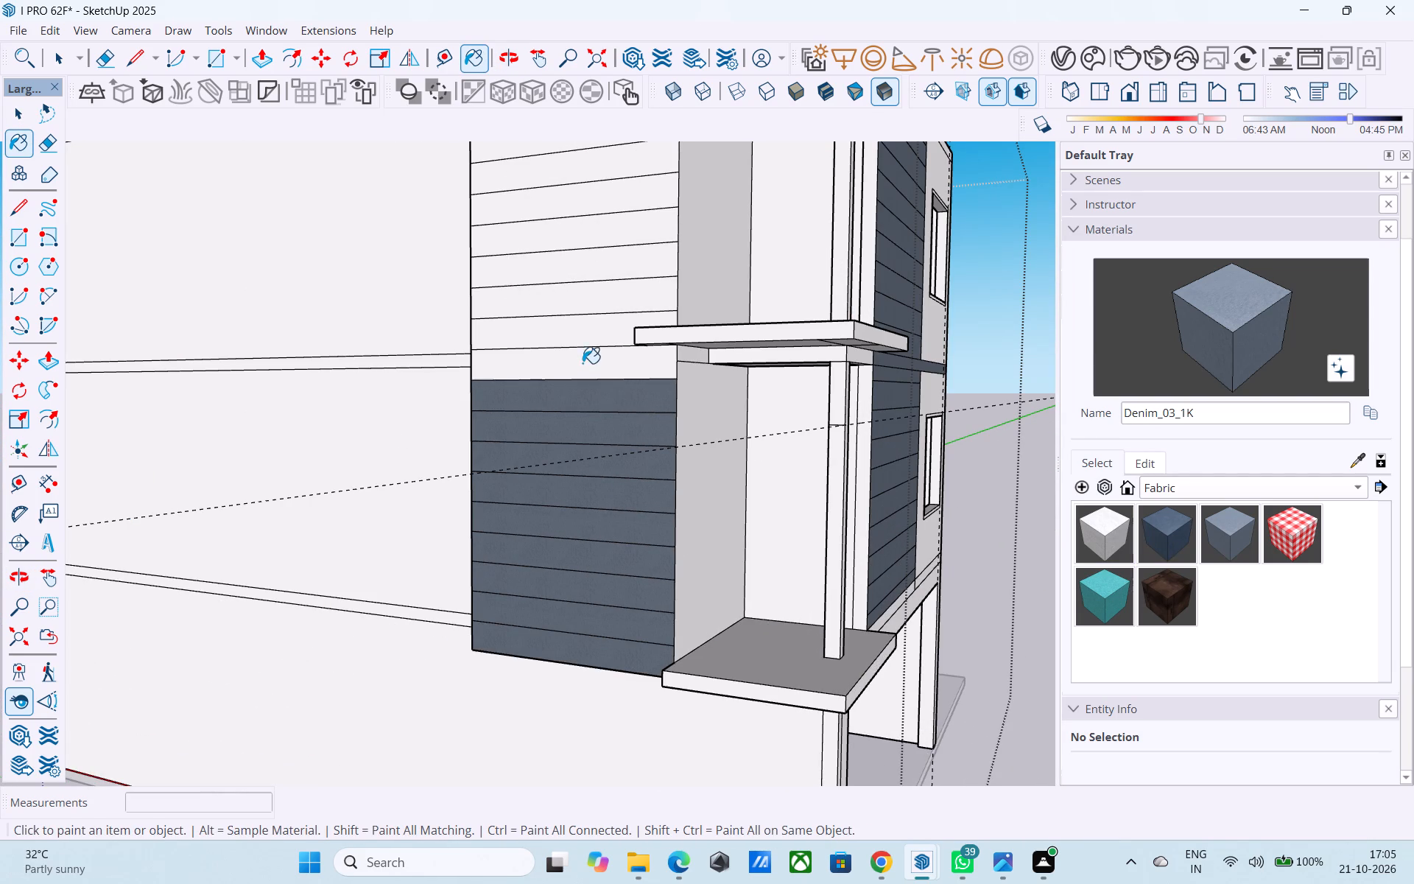
Continue Denim_03_1K up the blank-wall side's cladding, from the middle balcony slab's level into the top storey.
left_click(583, 365)
left_click(577, 326)
left_click_drag(577, 310, 577, 301)
left_click(574, 270)
left_click(572, 231)
left_click(569, 197)
left_click(569, 181)
Paint the remaining blank-wall side cladding boards up to the roof slab with Denim_03_1K.
scroll(466, 487, "down", 4)
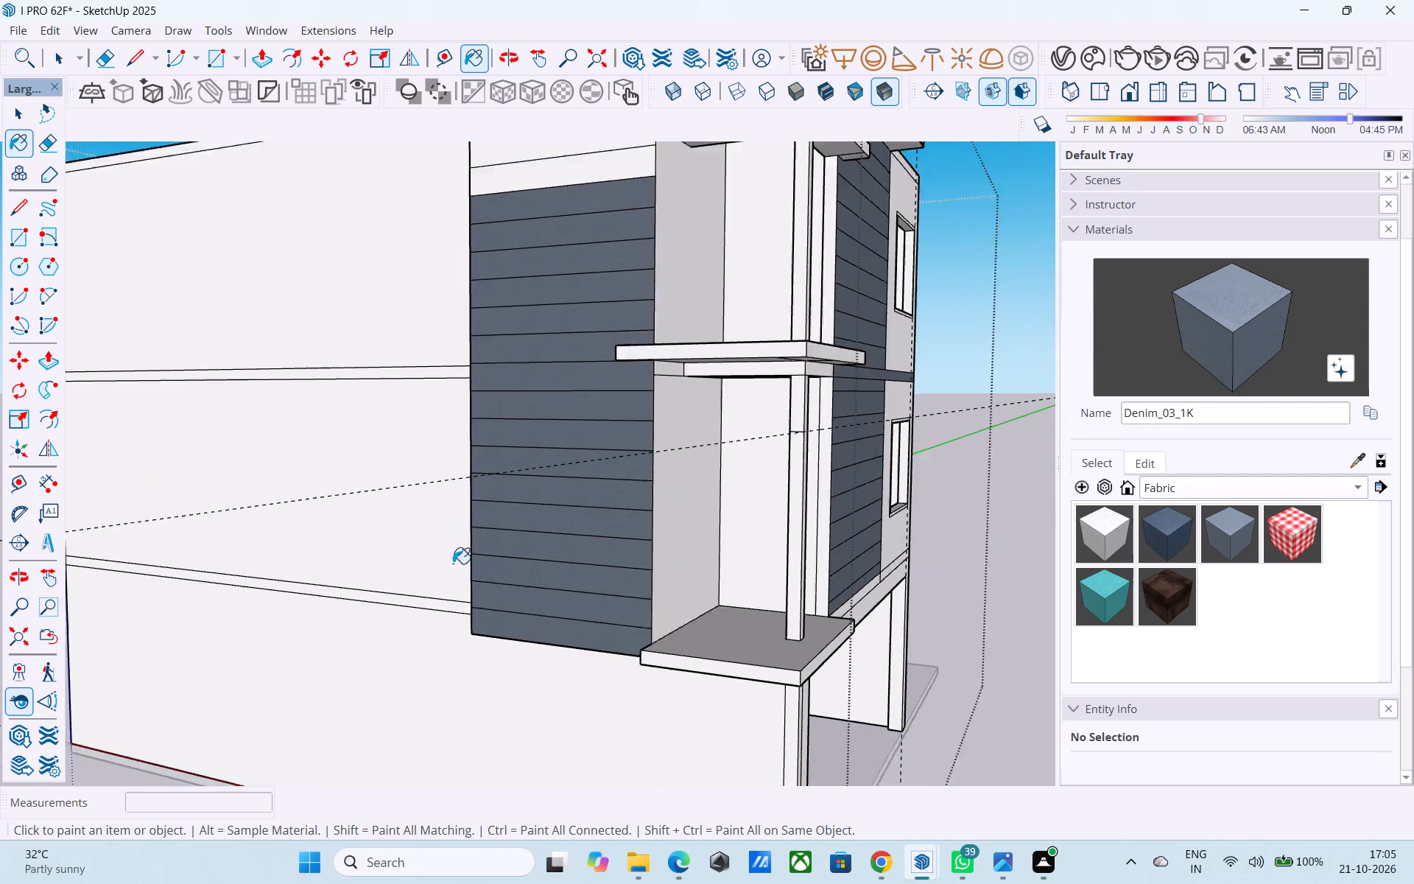
scroll(453, 564, "down", 1)
scroll(509, 314, "up", 4)
left_click(501, 306)
left_click(490, 264)
left_click(489, 226)
left_click(491, 211)
scroll(467, 234, "down", 3)
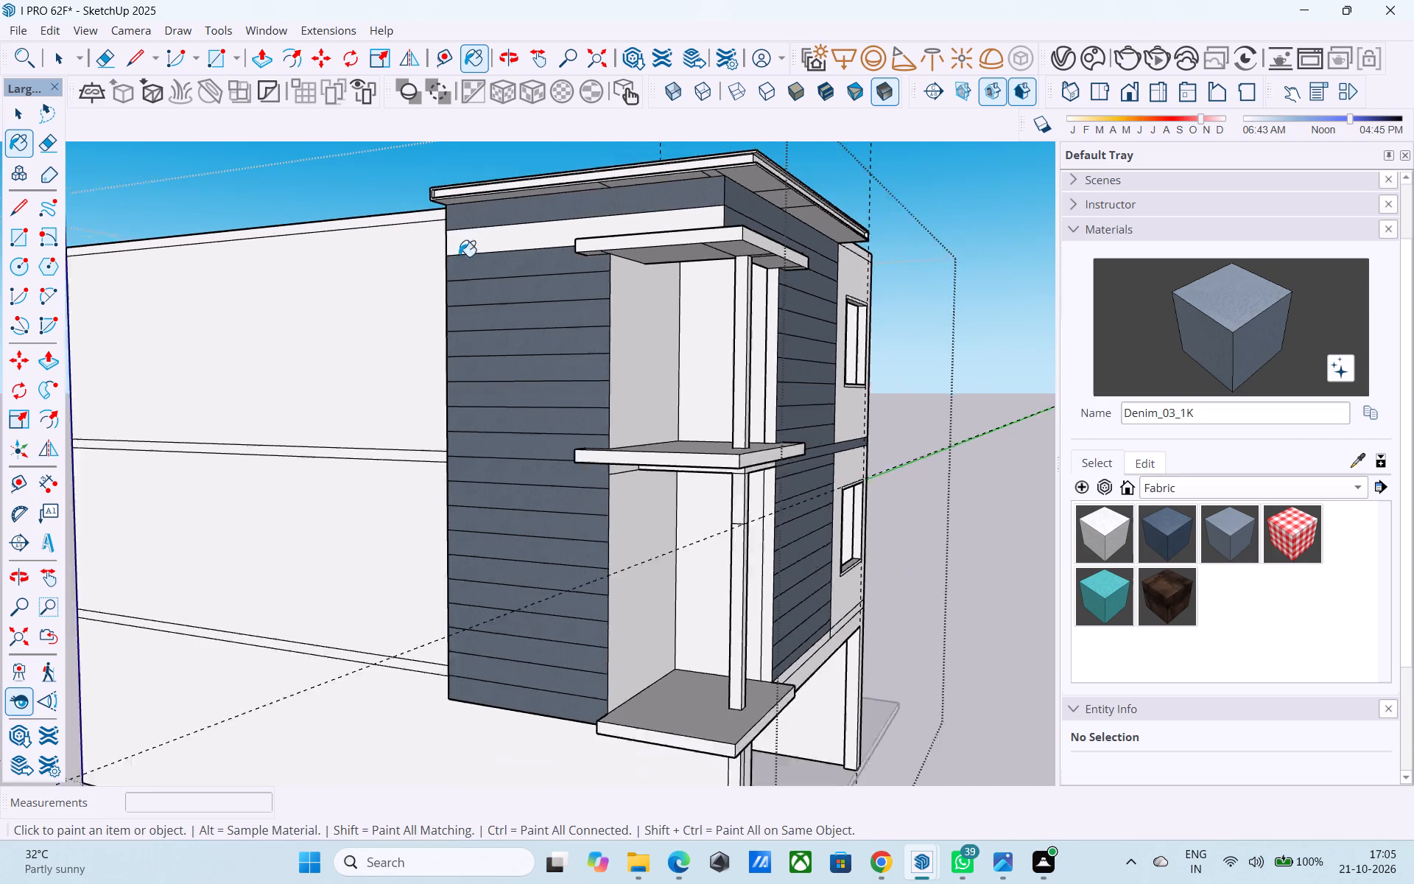
scroll(459, 256, "down", 2)
middle_click_drag(457, 298, 445, 348)
scroll(472, 288, "up", 4)
left_click(474, 299)
Examine the painted cladding, the balconies and the roof slab around the whole building.
scroll(410, 329, "down", 6)
middle_click_drag(490, 405, 209, 418)
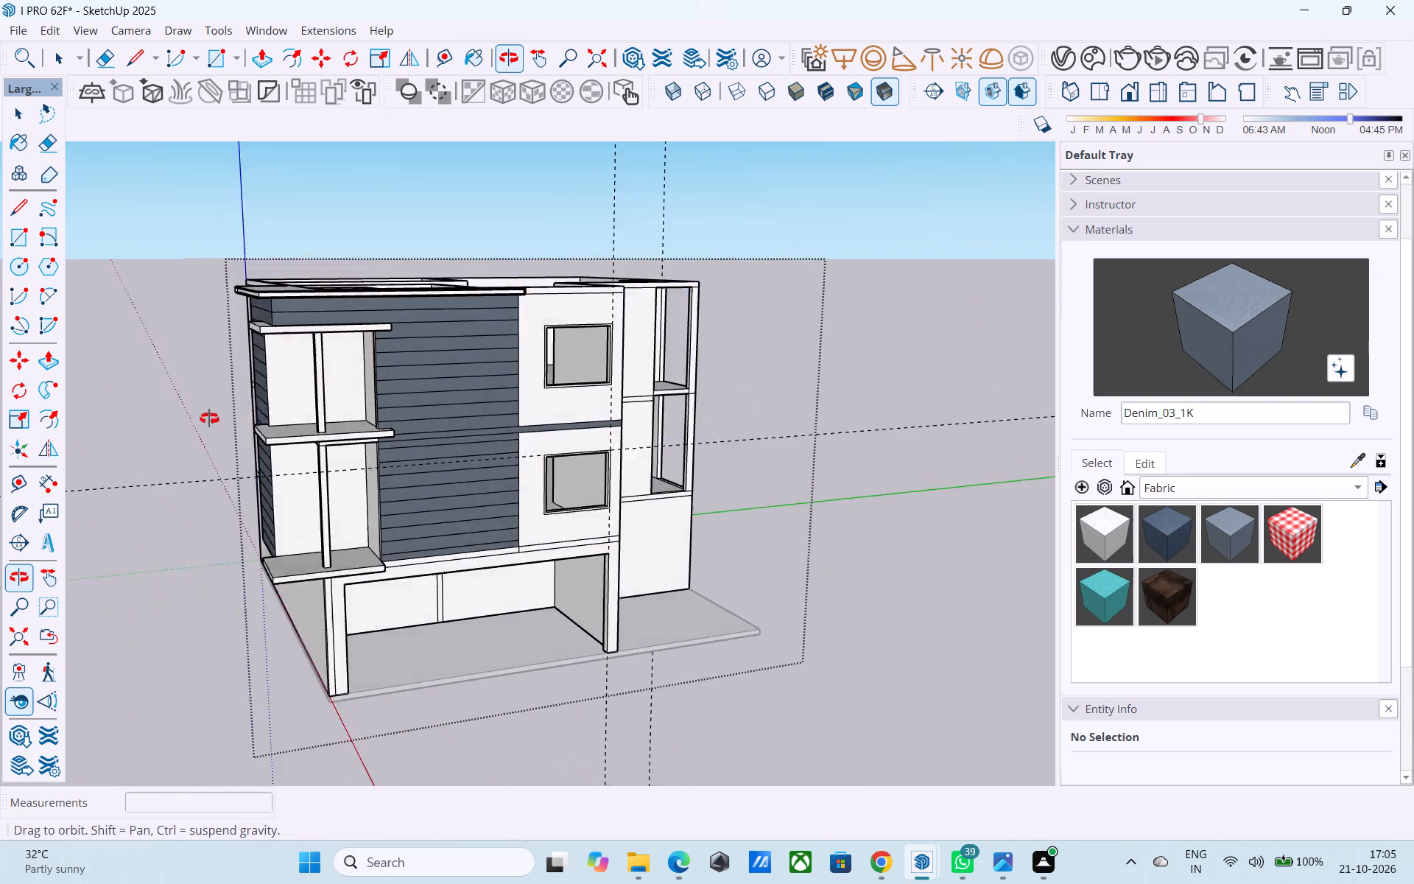
middle_click_drag(209, 418, 387, 539)
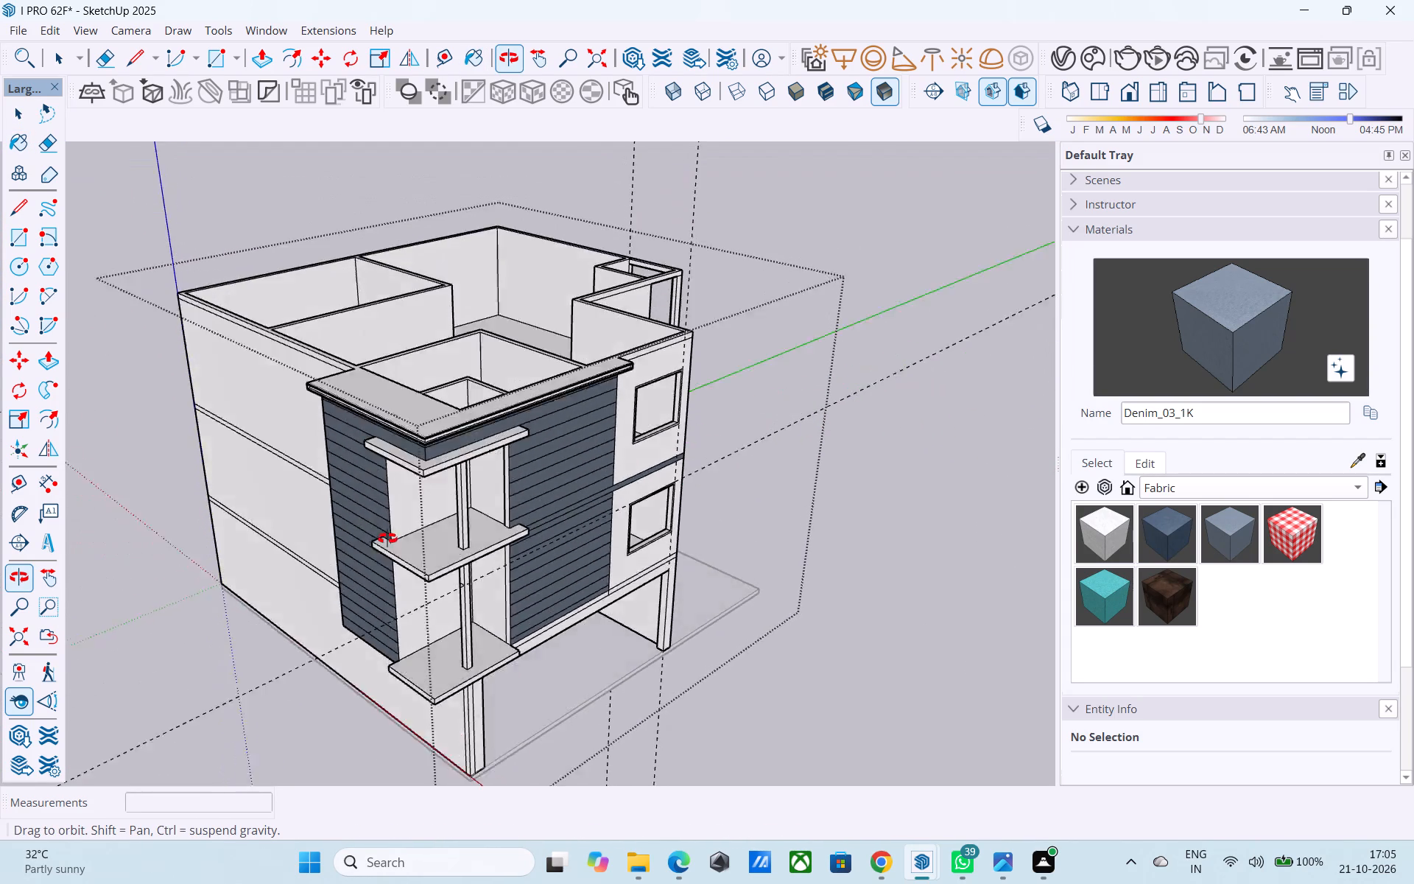
middle_click_drag(387, 539, 390, 451)
scroll(390, 447, "down", 4)
middle_click_drag(418, 551, 391, 637)
scroll(388, 638, "up", 4)
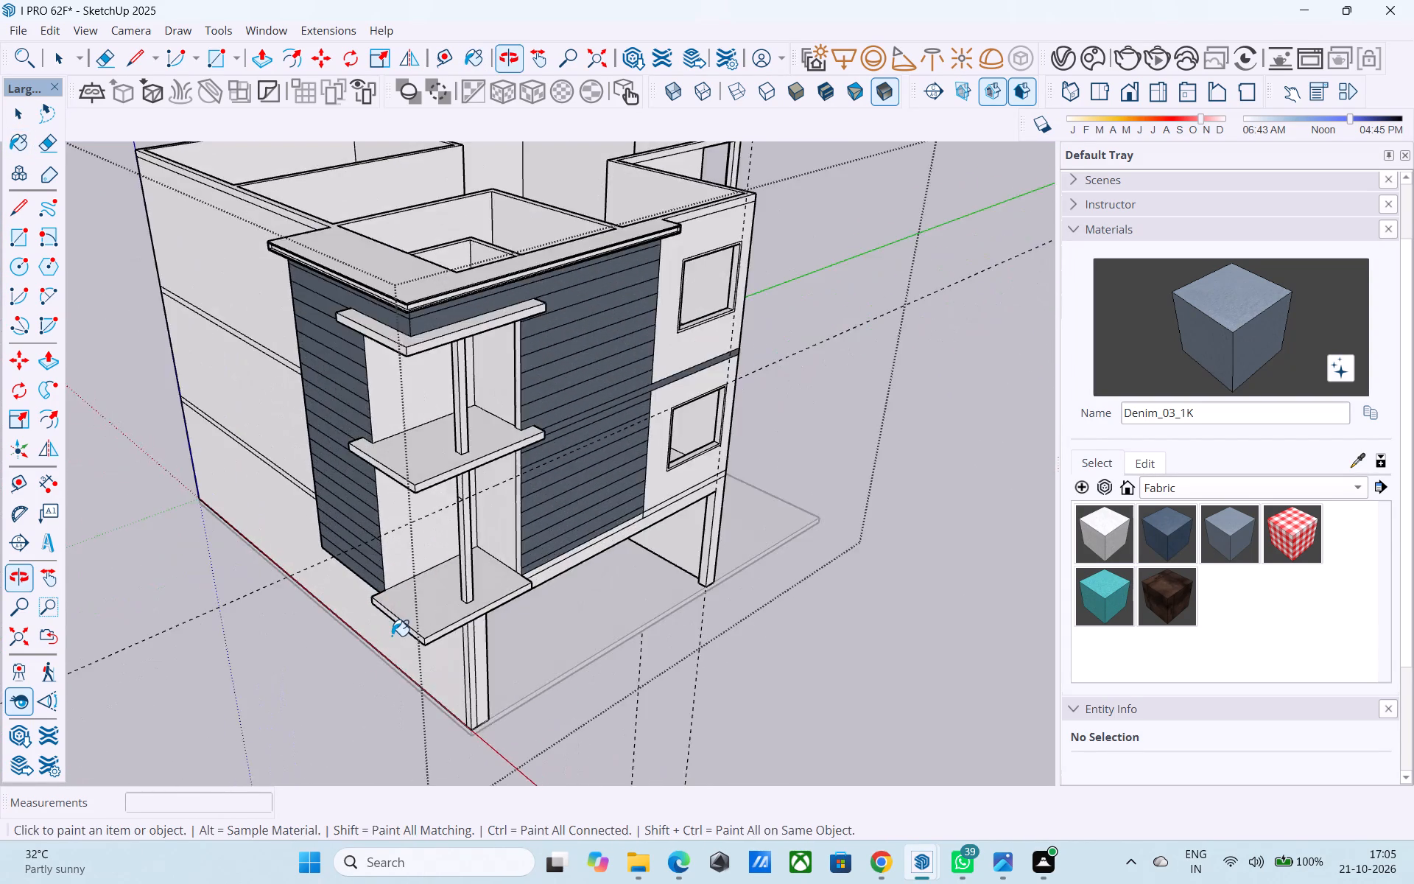
scroll(392, 636, "up", 9)
middle_click_drag(393, 638, 323, 653)
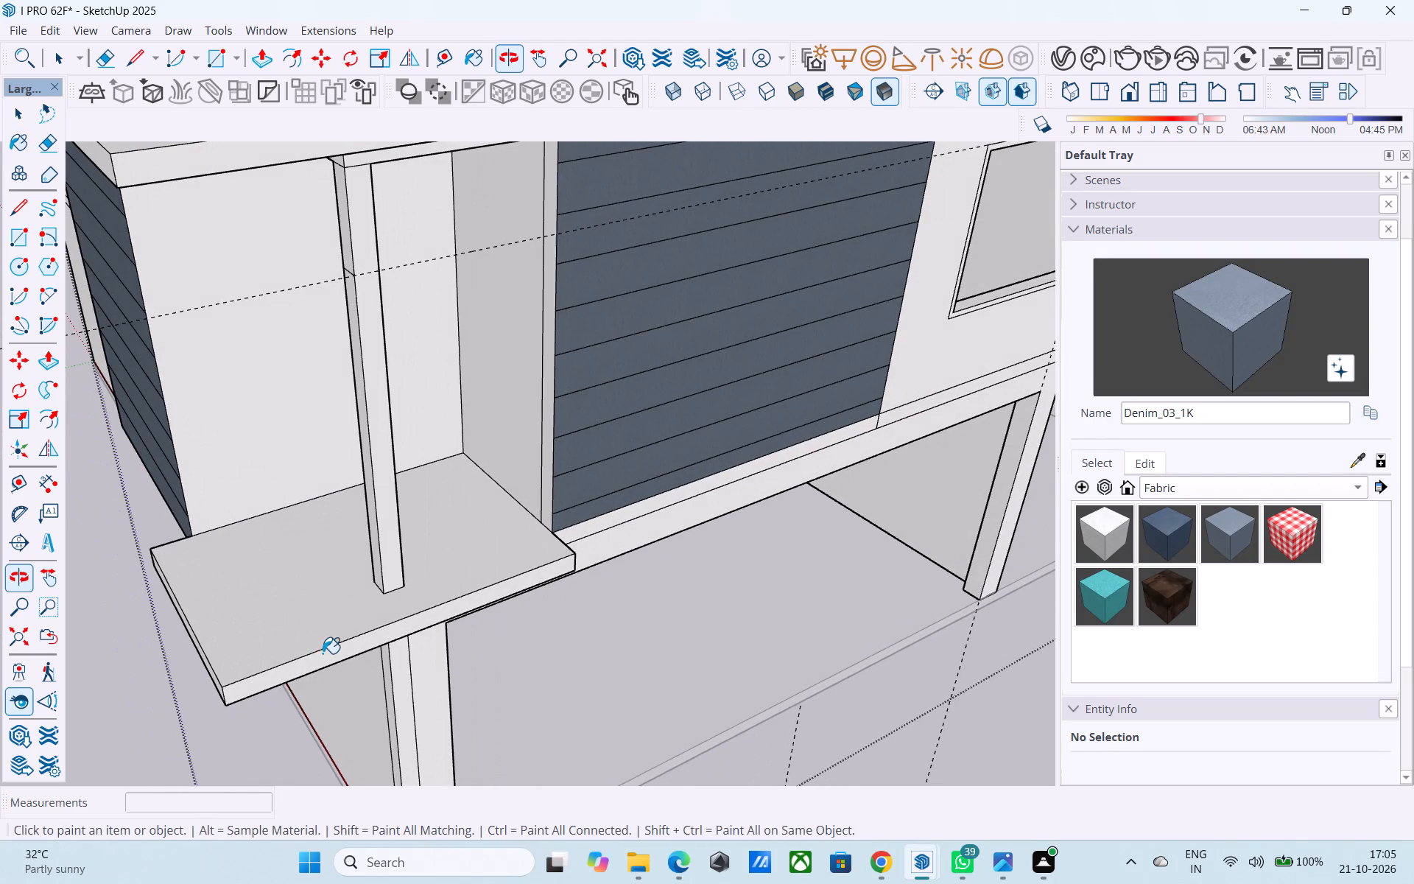
scroll(323, 653, "up", 1)
middle_click_drag(414, 604, 438, 533)
scroll(443, 527, "down", 5)
middle_click_drag(439, 566, 475, 725)
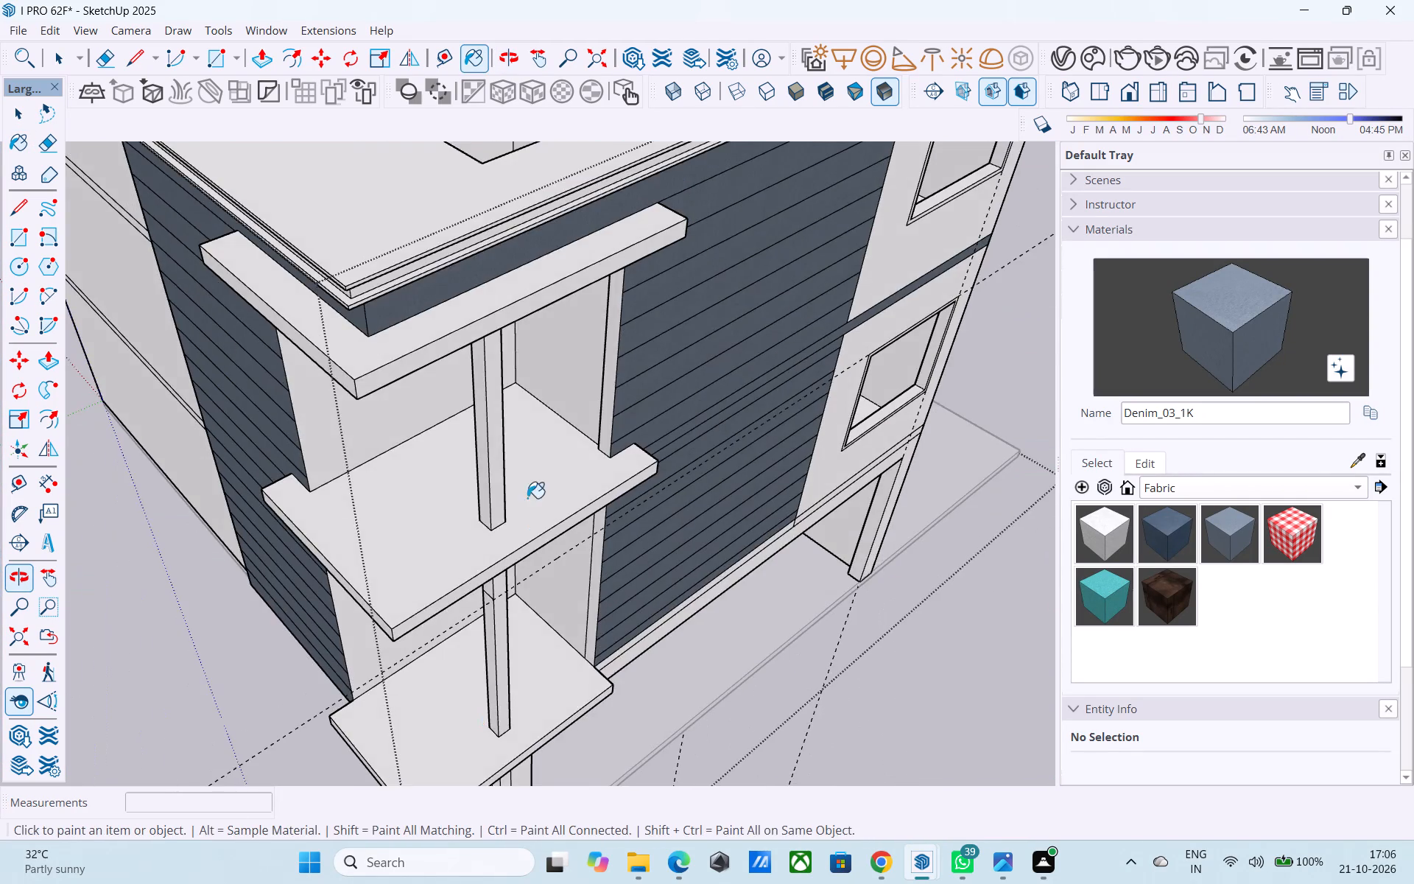
scroll(527, 494, "down", 10)
middle_click_drag(483, 632, 477, 680)
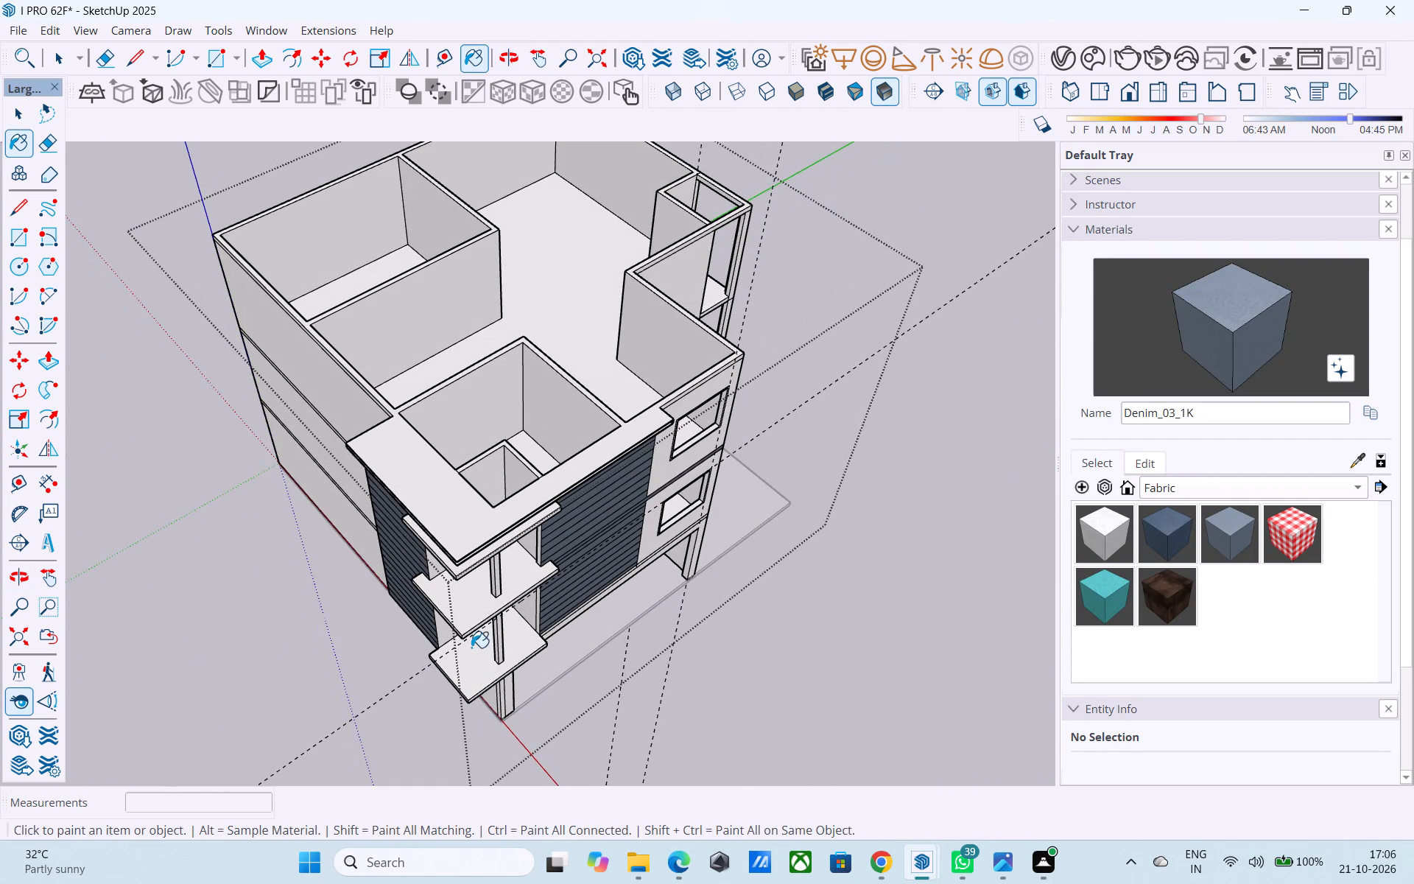
middle_click_drag(471, 647, 471, 672)
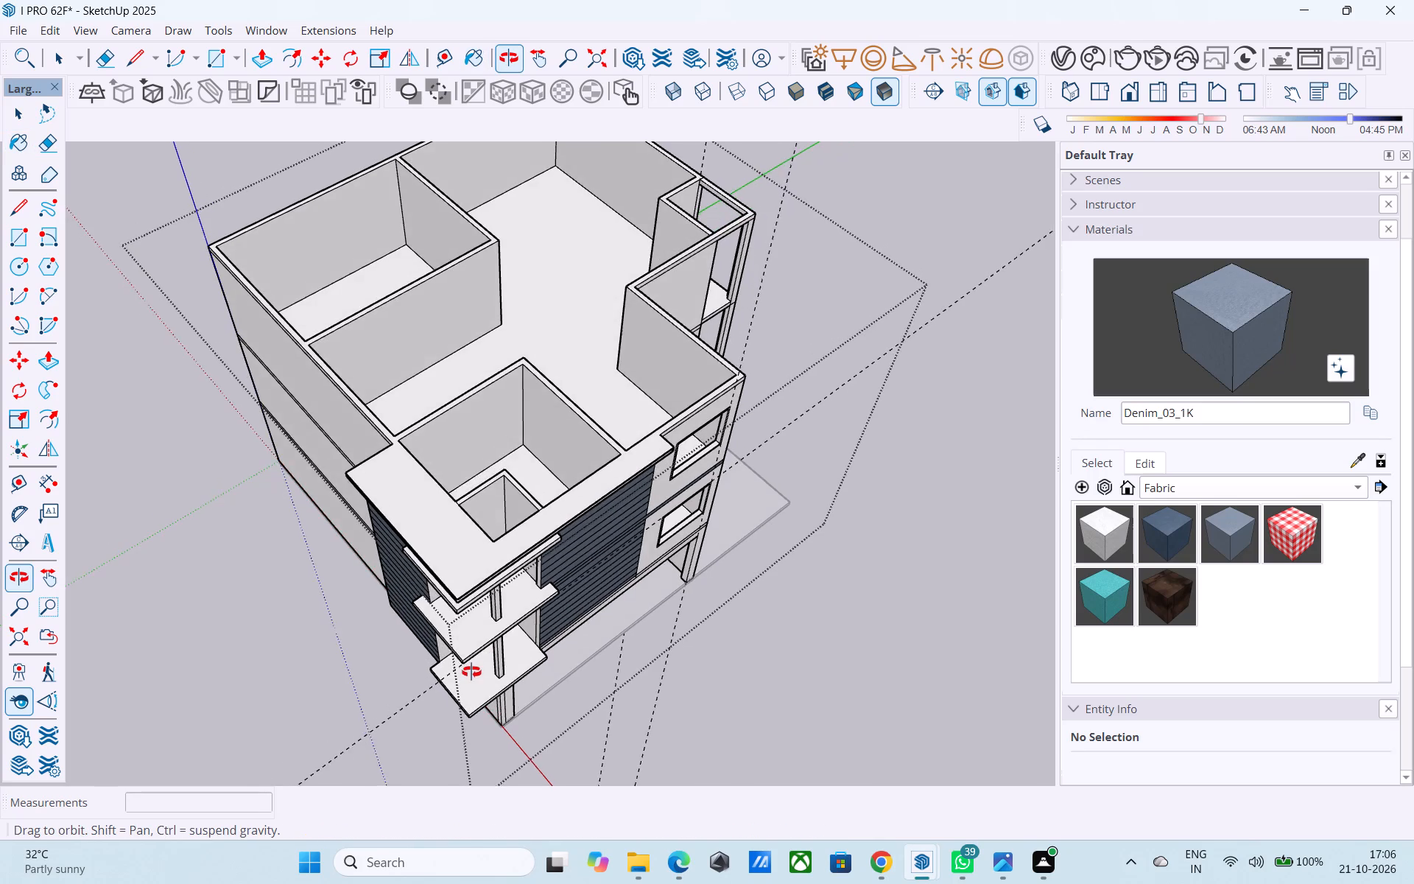
middle_click_drag(471, 672, 448, 655)
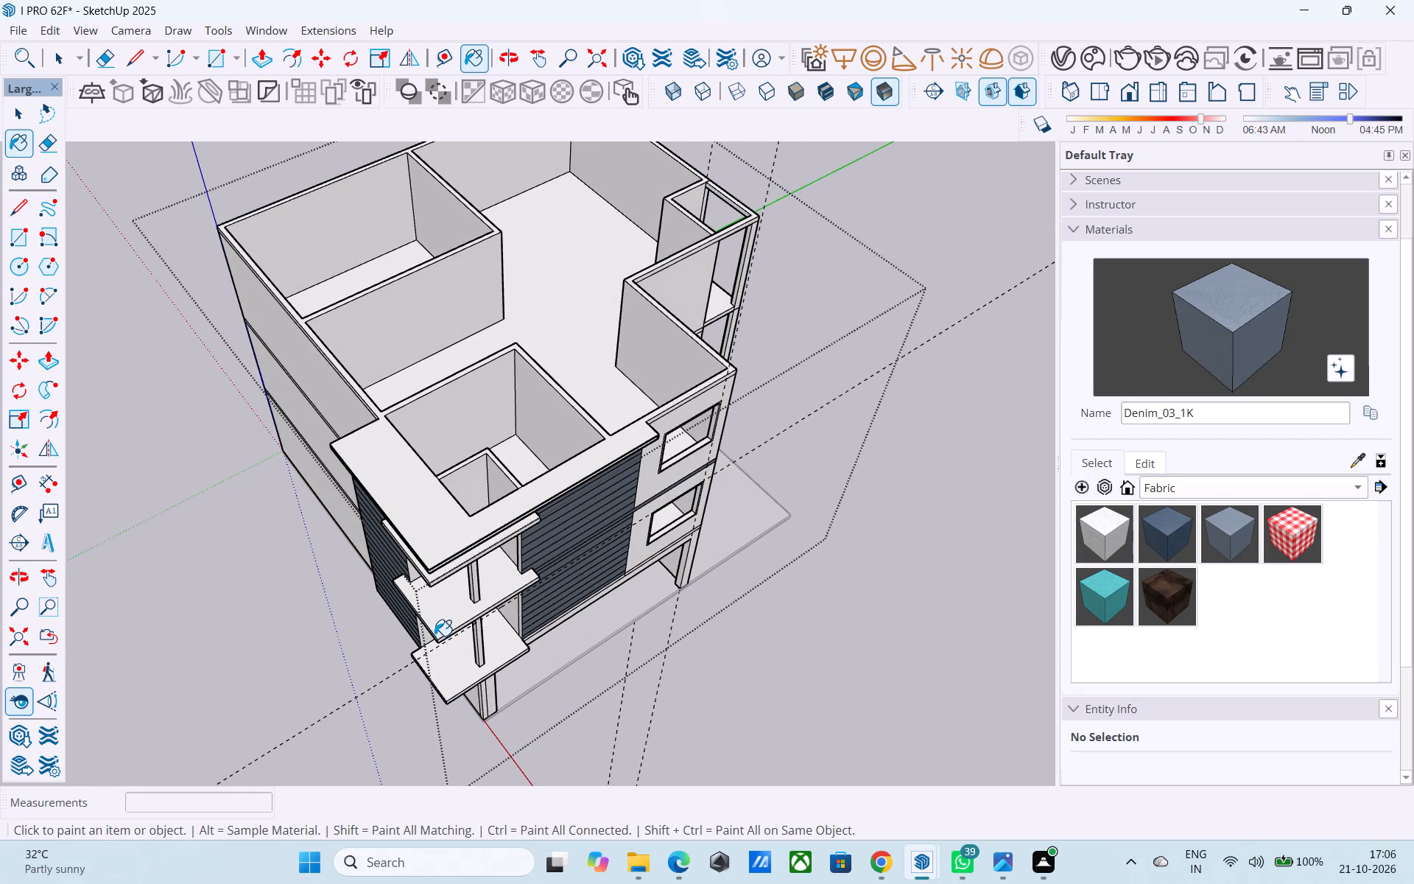
middle_click_drag(435, 636, 462, 425)
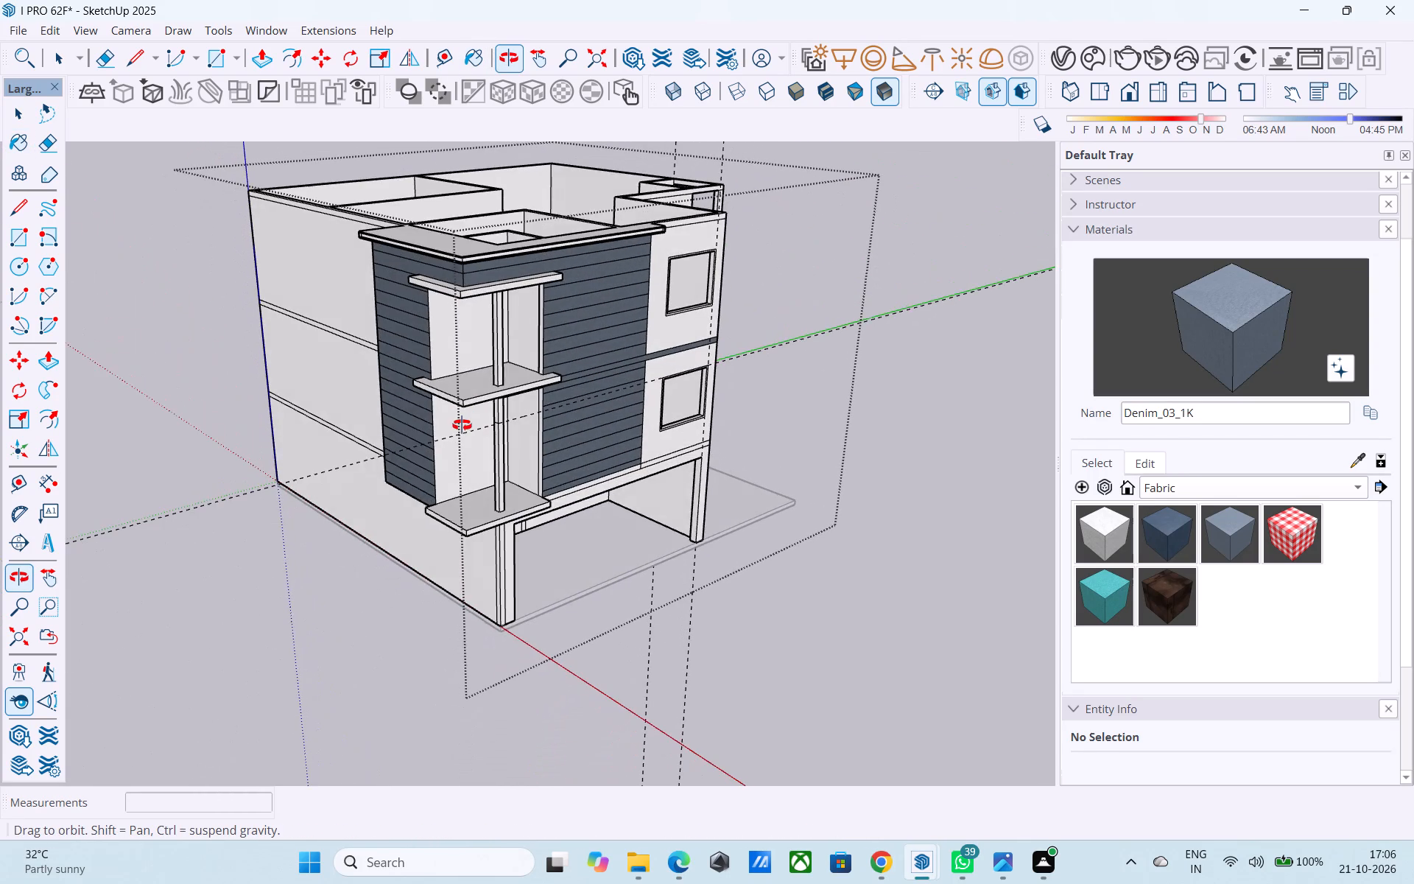
middle_click_drag(462, 425, 348, 441)
key("space")
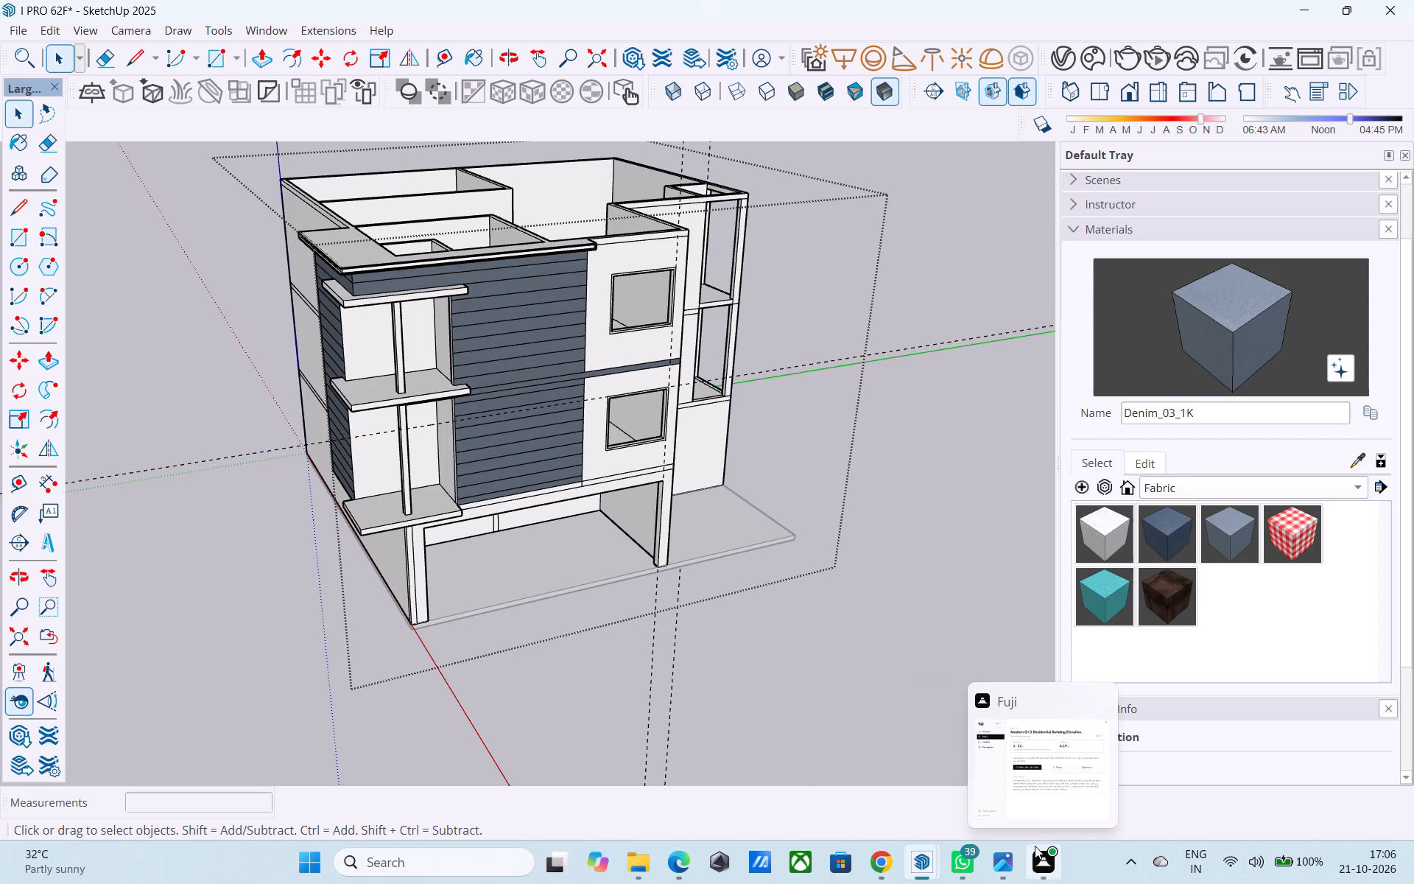
Examine the building's exterior from the painted corner cladding around to the open corner with the post.
middle_click_drag(572, 466, 629, 419)
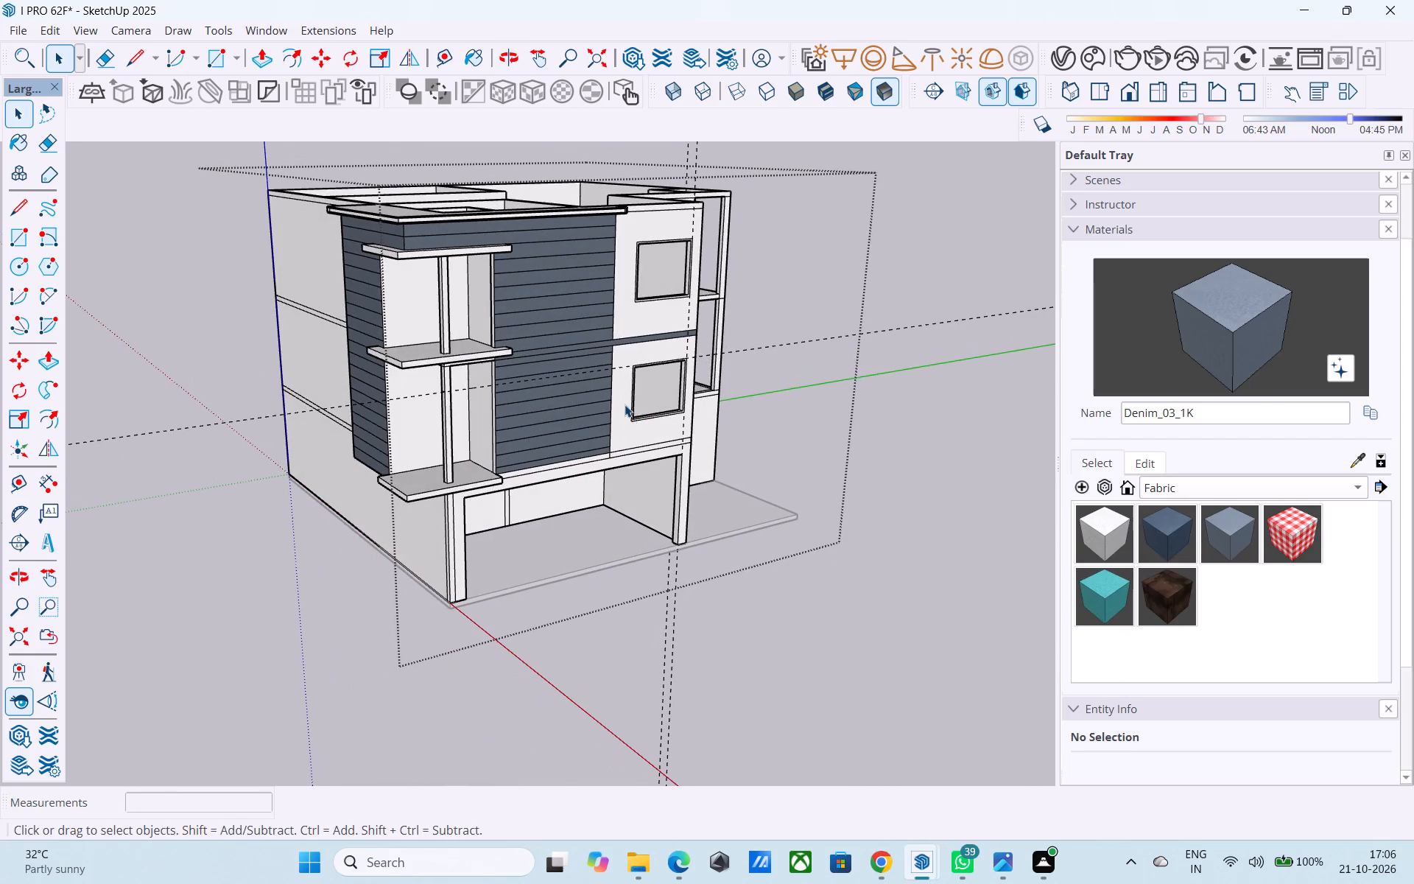
scroll(624, 401, "down", 3)
middle_click_drag(623, 401, 634, 331)
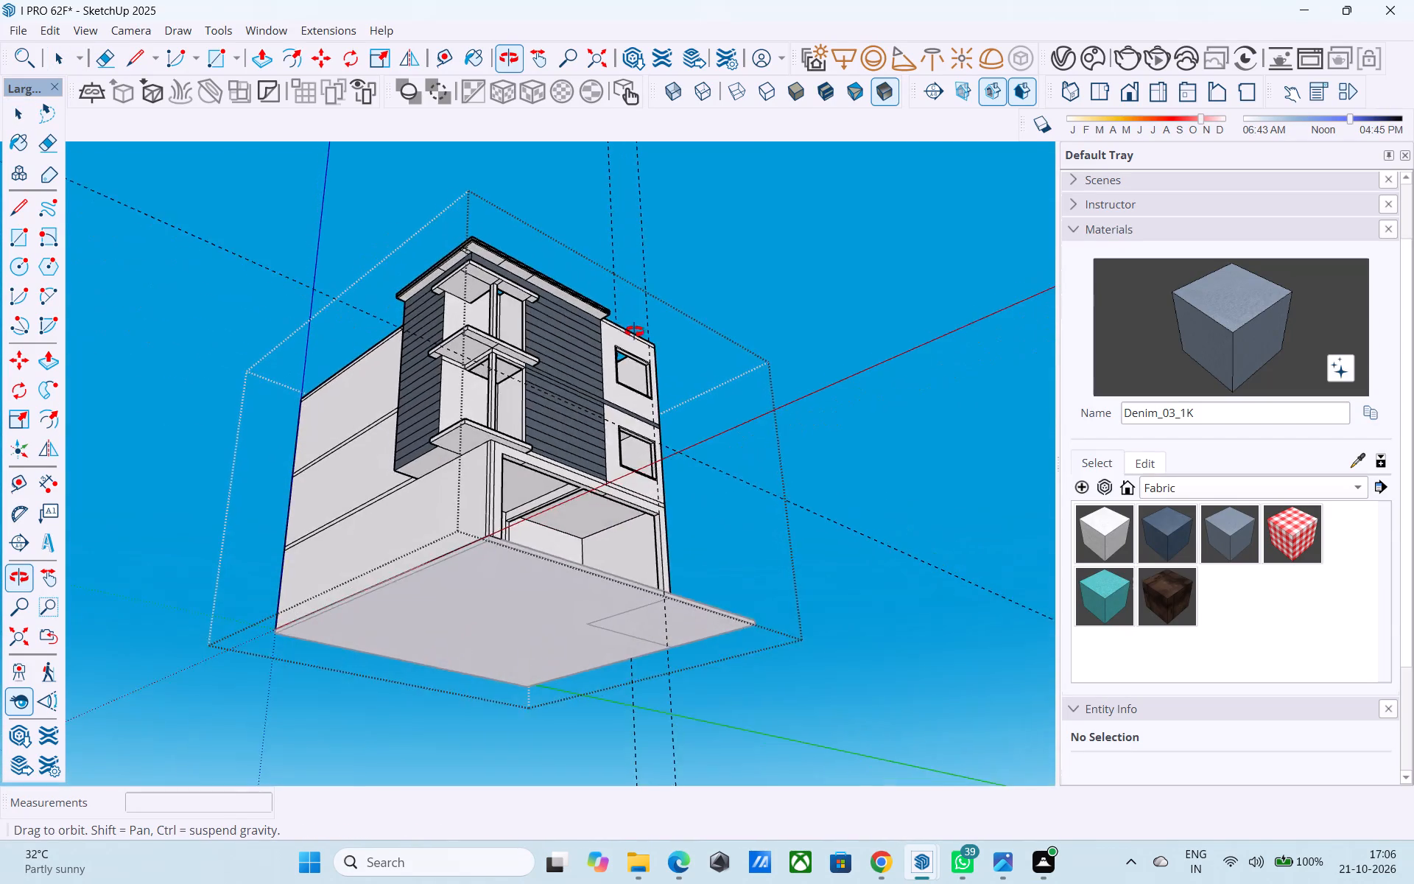
middle_click_drag(634, 331, 237, 566)
middle_click_drag(297, 754, 375, 688)
scroll(376, 689, "up", 1)
middle_click_drag(375, 688, 233, 671)
scroll(334, 622, "up", 4)
middle_click_drag(402, 562, 363, 574)
scroll(375, 571, "up", 7)
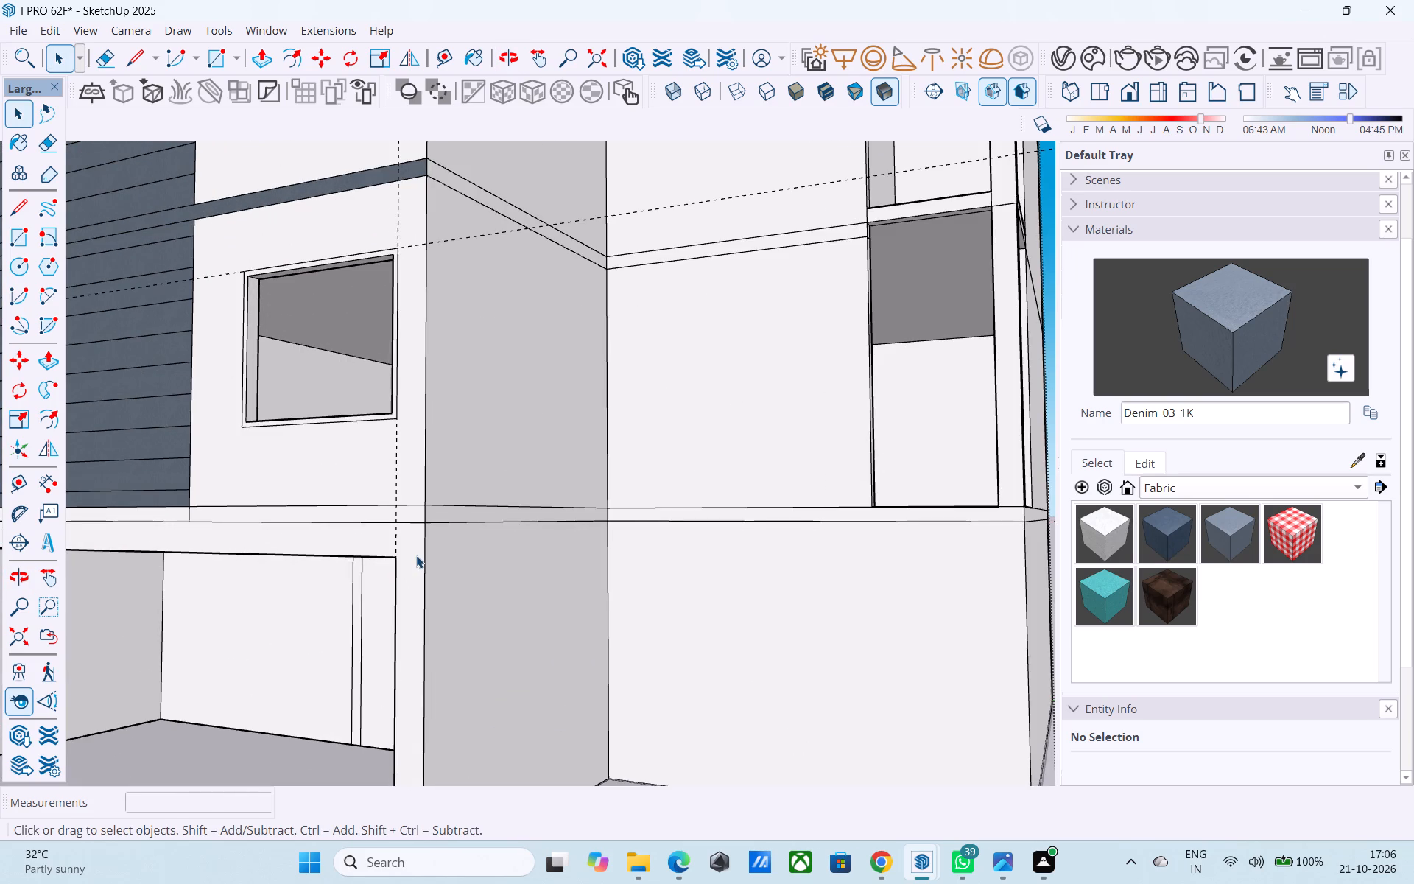
scroll(416, 555, "up", 1)
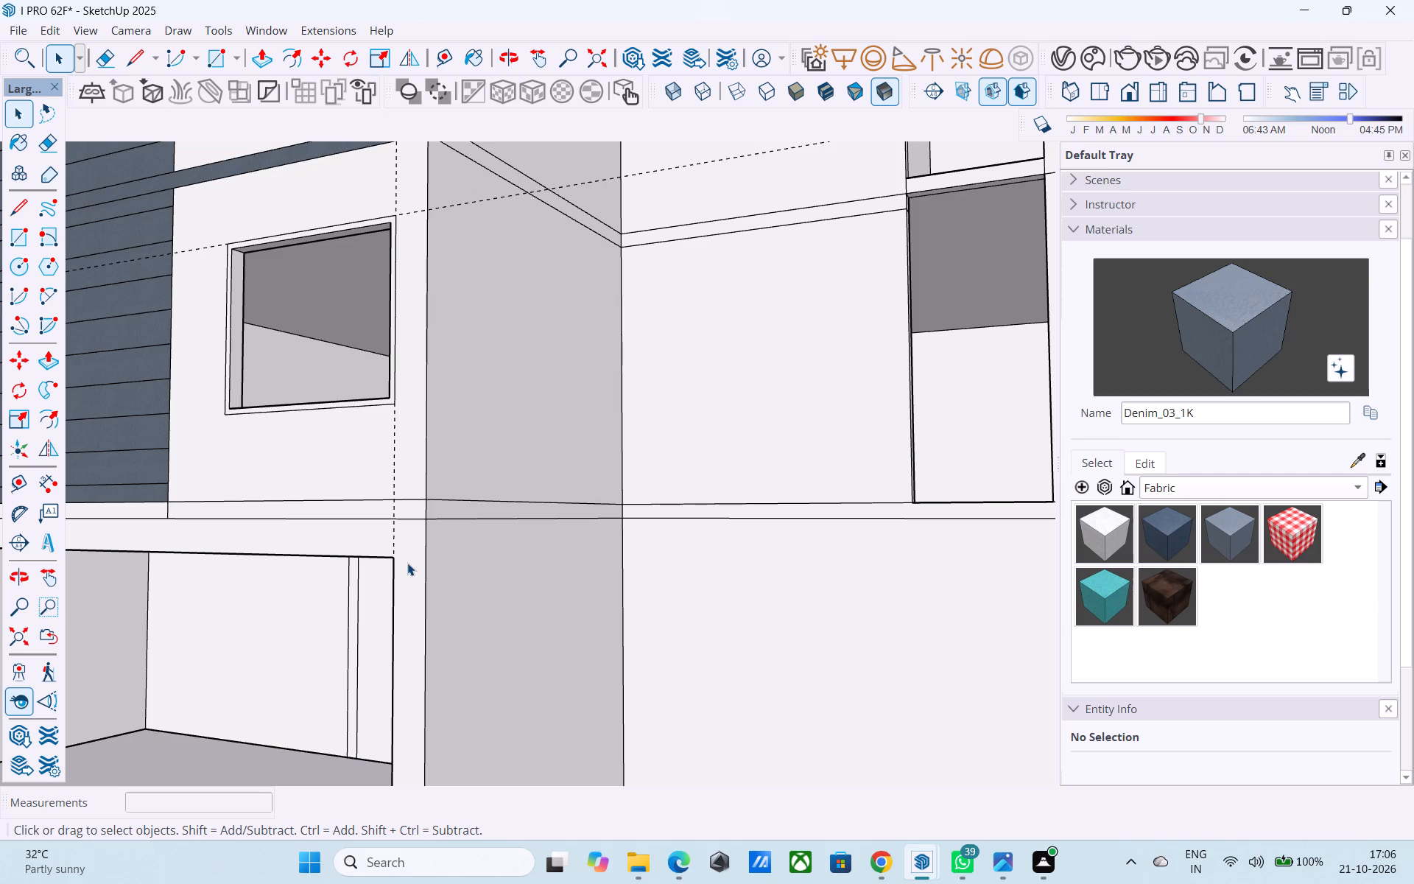
scroll(389, 605, "down", 12)
middle_click_drag(379, 608, 551, 674)
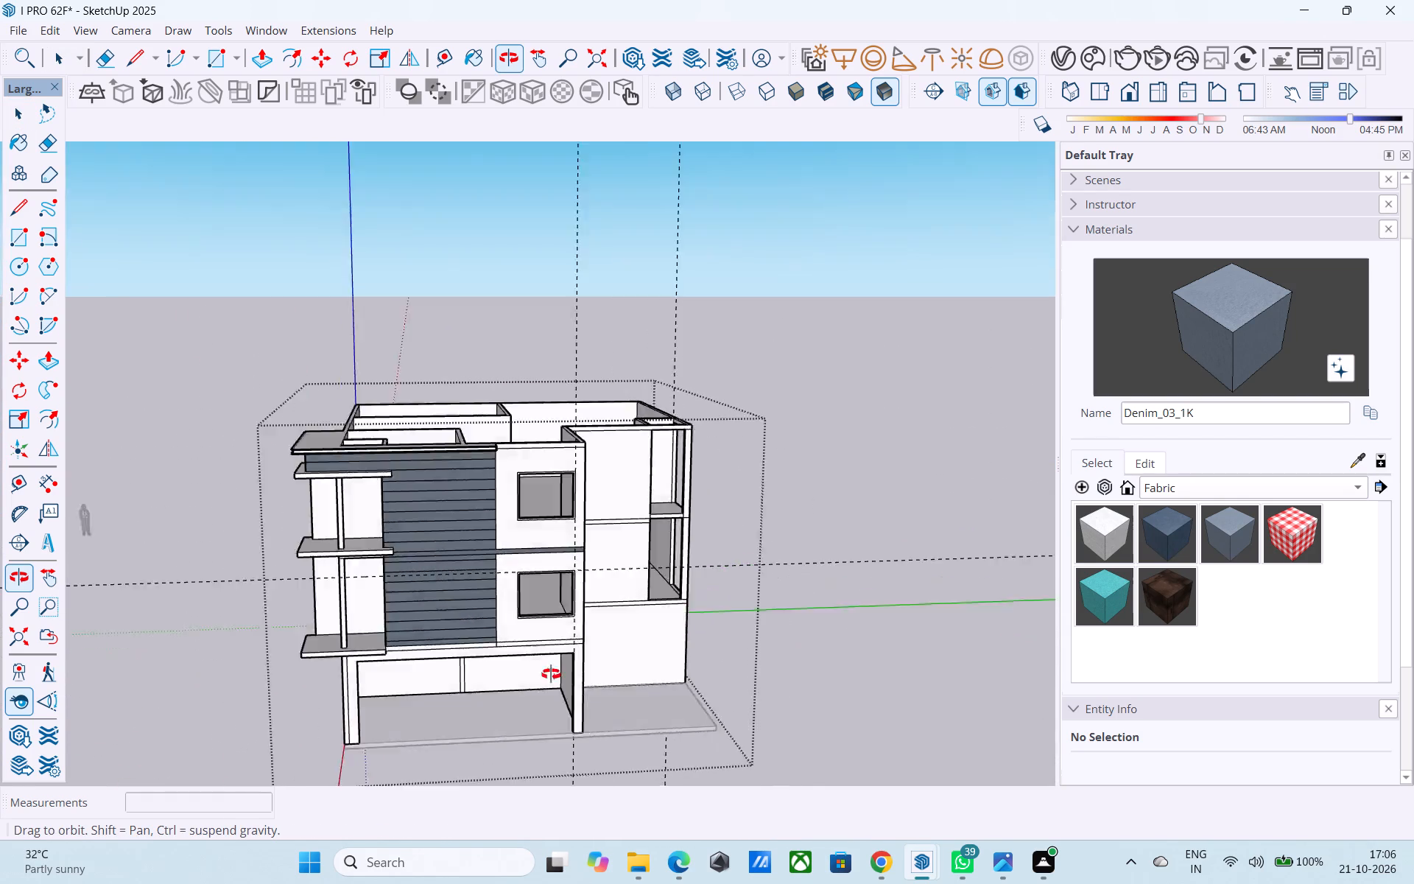
middle_click_drag(551, 674, 321, 671)
scroll(558, 501, "up", 5)
middle_click_drag(554, 533, 472, 576)
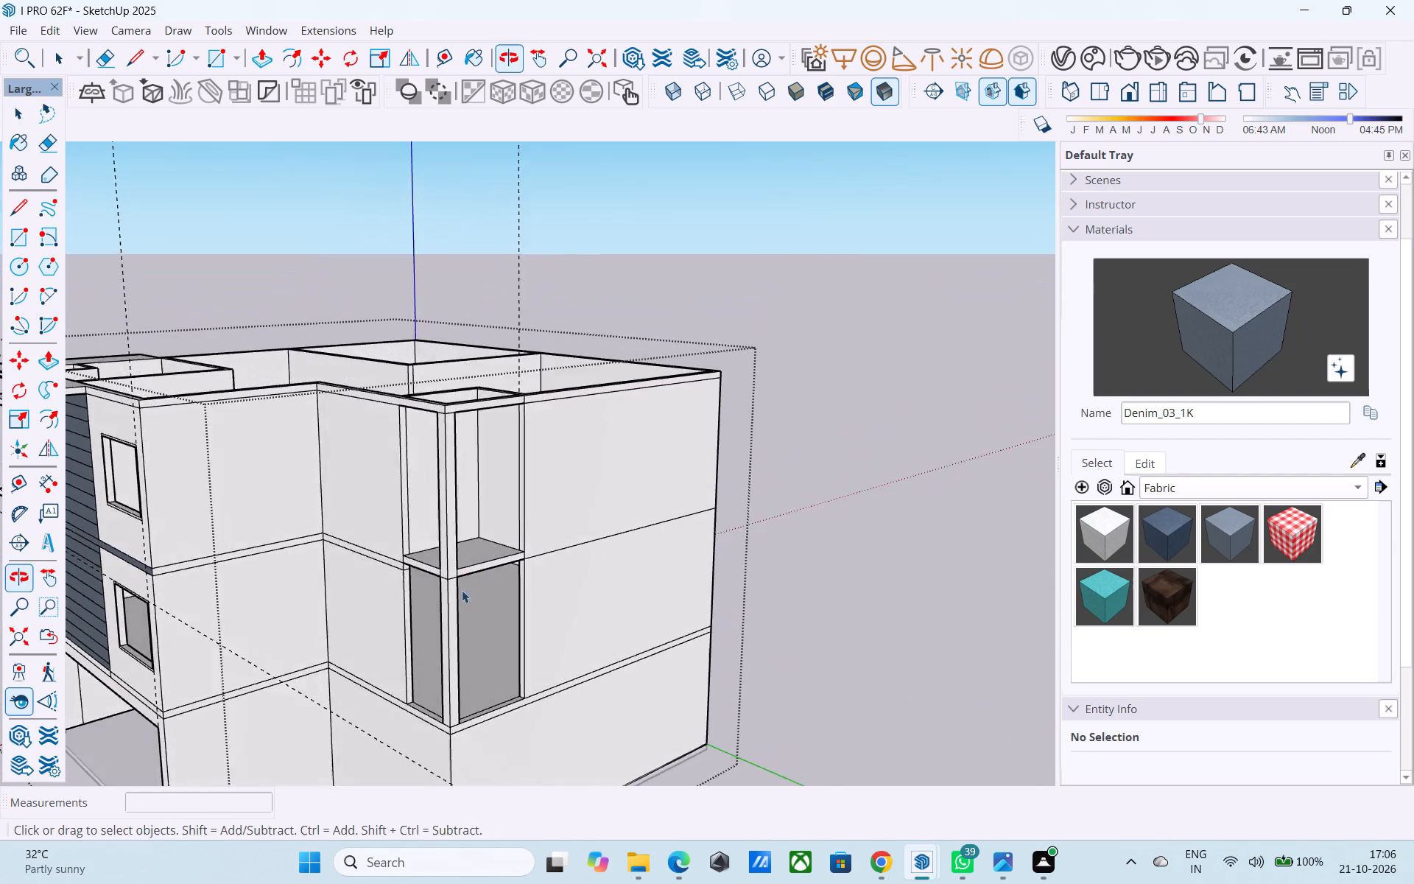
Look around the middle-storey room behind the open corner, checking its walls and the edge of the opening.
scroll(452, 601, "up", 5)
middle_click_drag(414, 628, 475, 624)
scroll(471, 624, "up", 5)
middle_click_drag(479, 622, 573, 520)
scroll(577, 524, "up", 7)
middle_click_drag(527, 566, 504, 573)
scroll(504, 563, "up", 4)
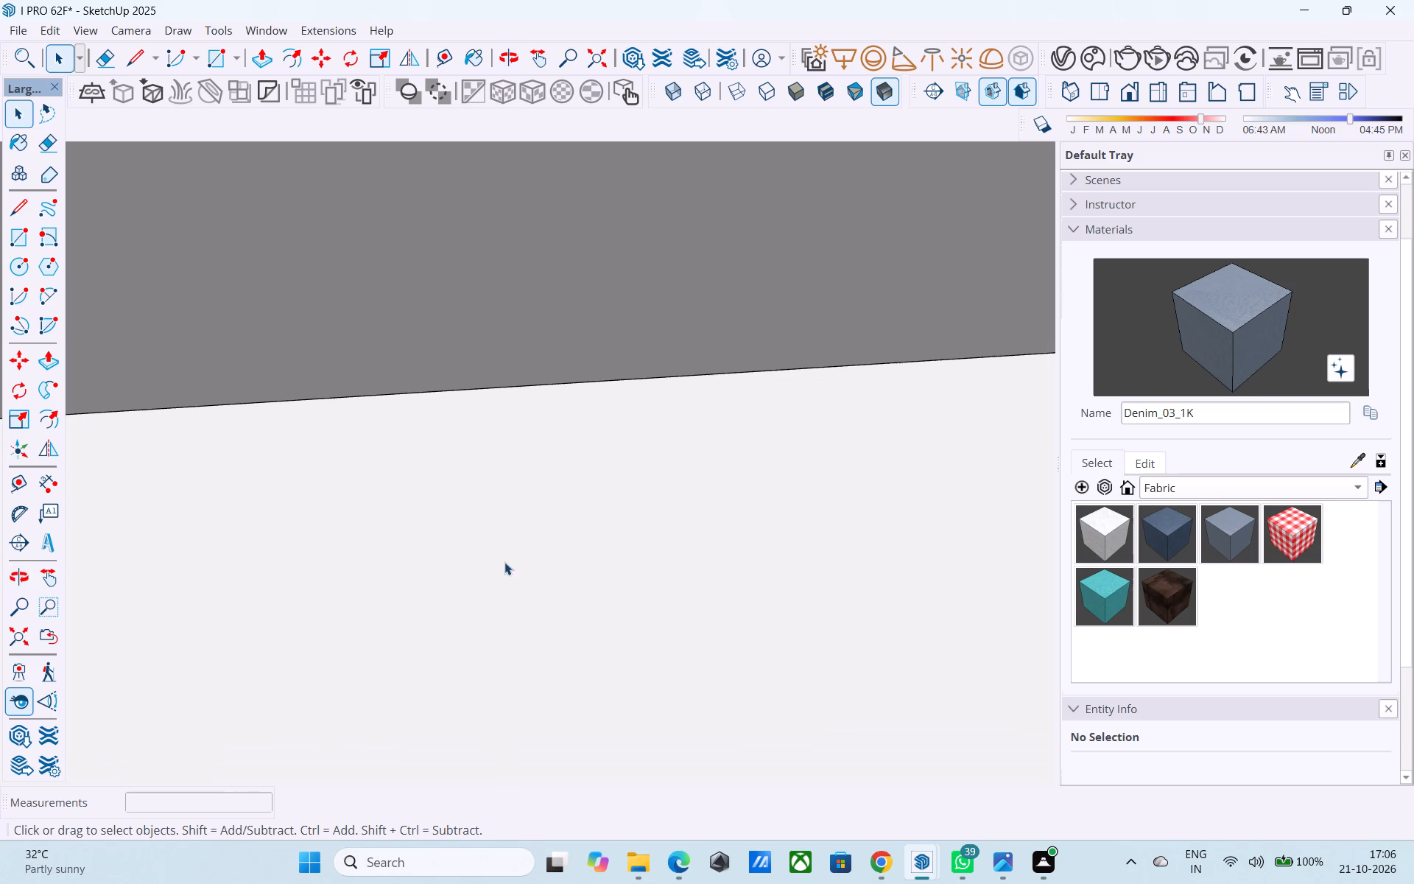
left_click(16, 710)
left_click_drag(563, 580, 0, 586)
left_click_drag(587, 552, 479, 558)
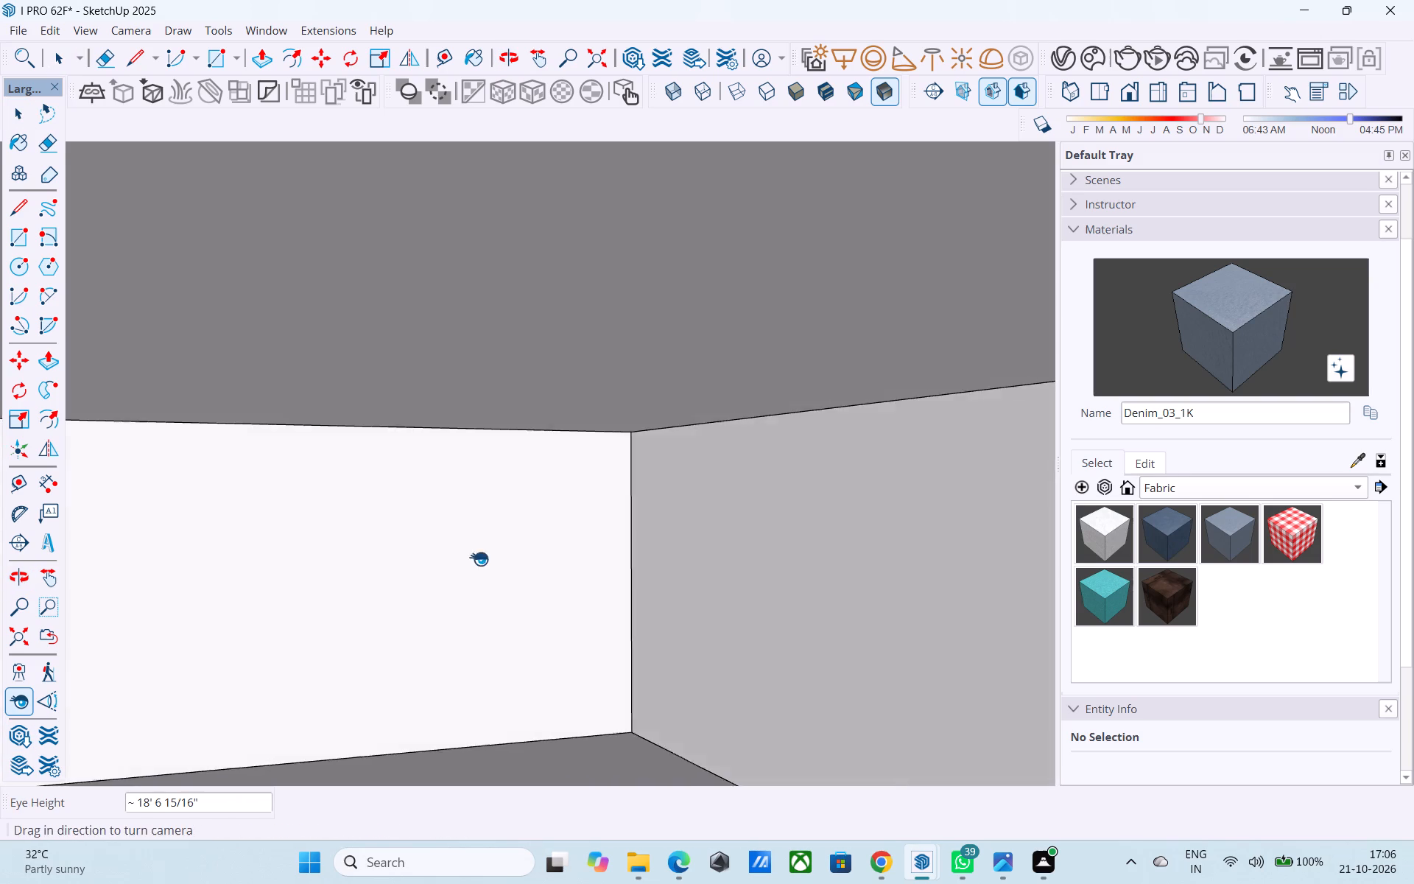
left_click_drag(479, 558, 0, 561)
left_click_drag(496, 539, 51, 547)
left_click_drag(806, 533, 521, 530)
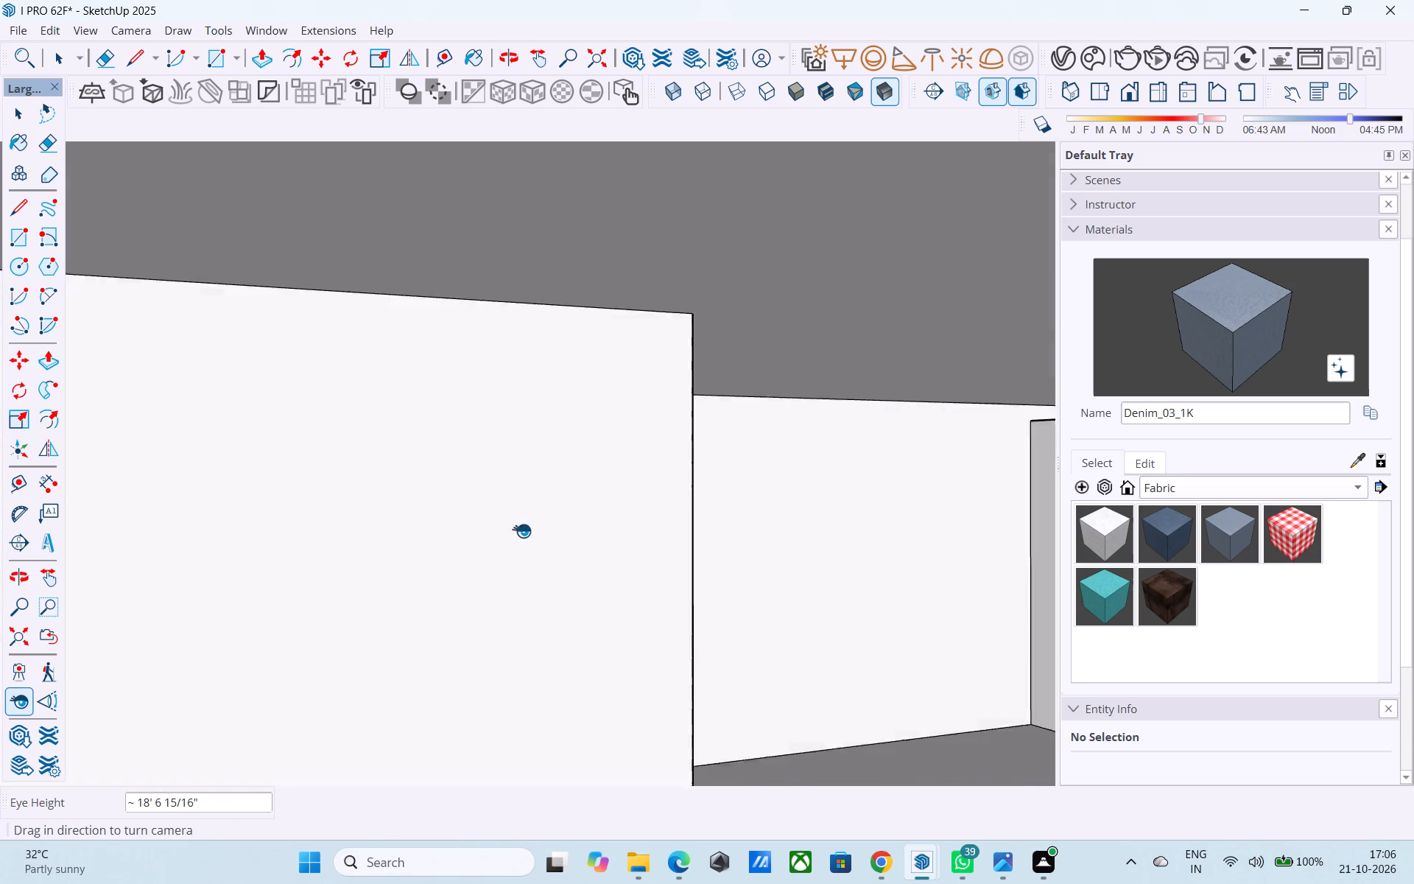
left_click_drag(521, 530, 252, 515)
middle_click_drag(174, 483, 232, 494)
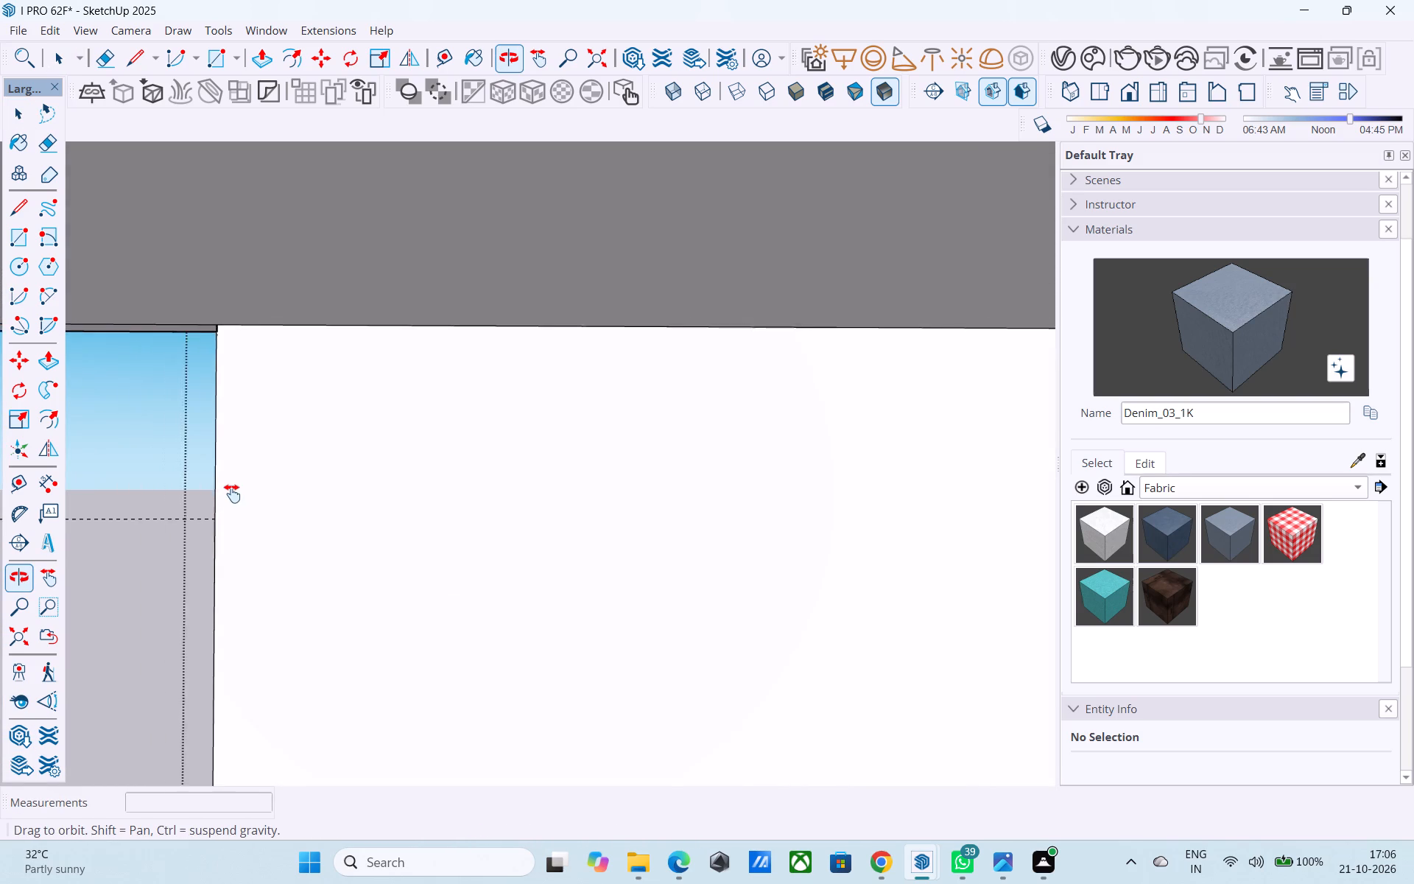
middle_click_drag(232, 494, 446, 550)
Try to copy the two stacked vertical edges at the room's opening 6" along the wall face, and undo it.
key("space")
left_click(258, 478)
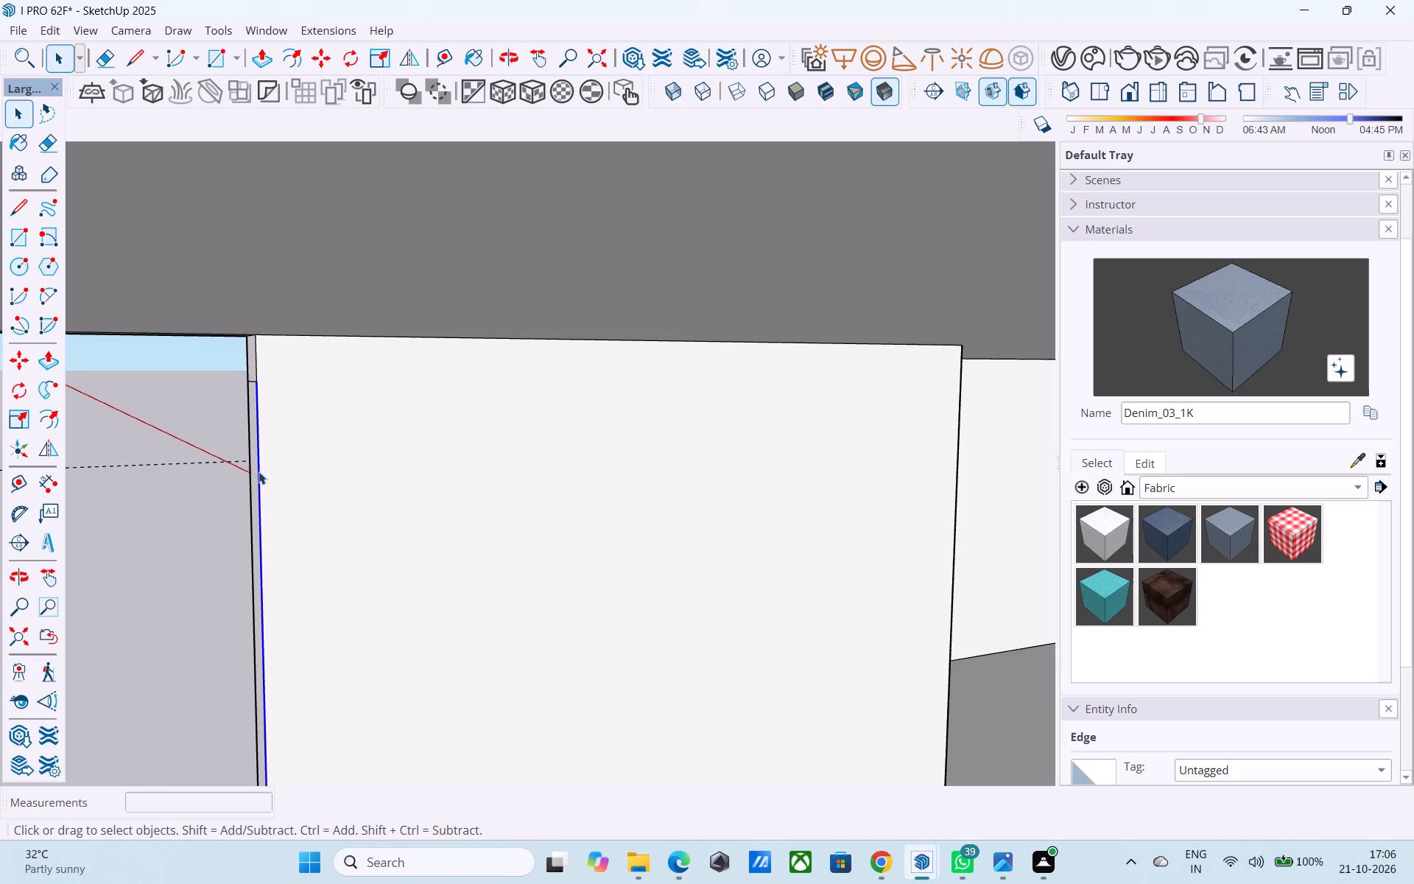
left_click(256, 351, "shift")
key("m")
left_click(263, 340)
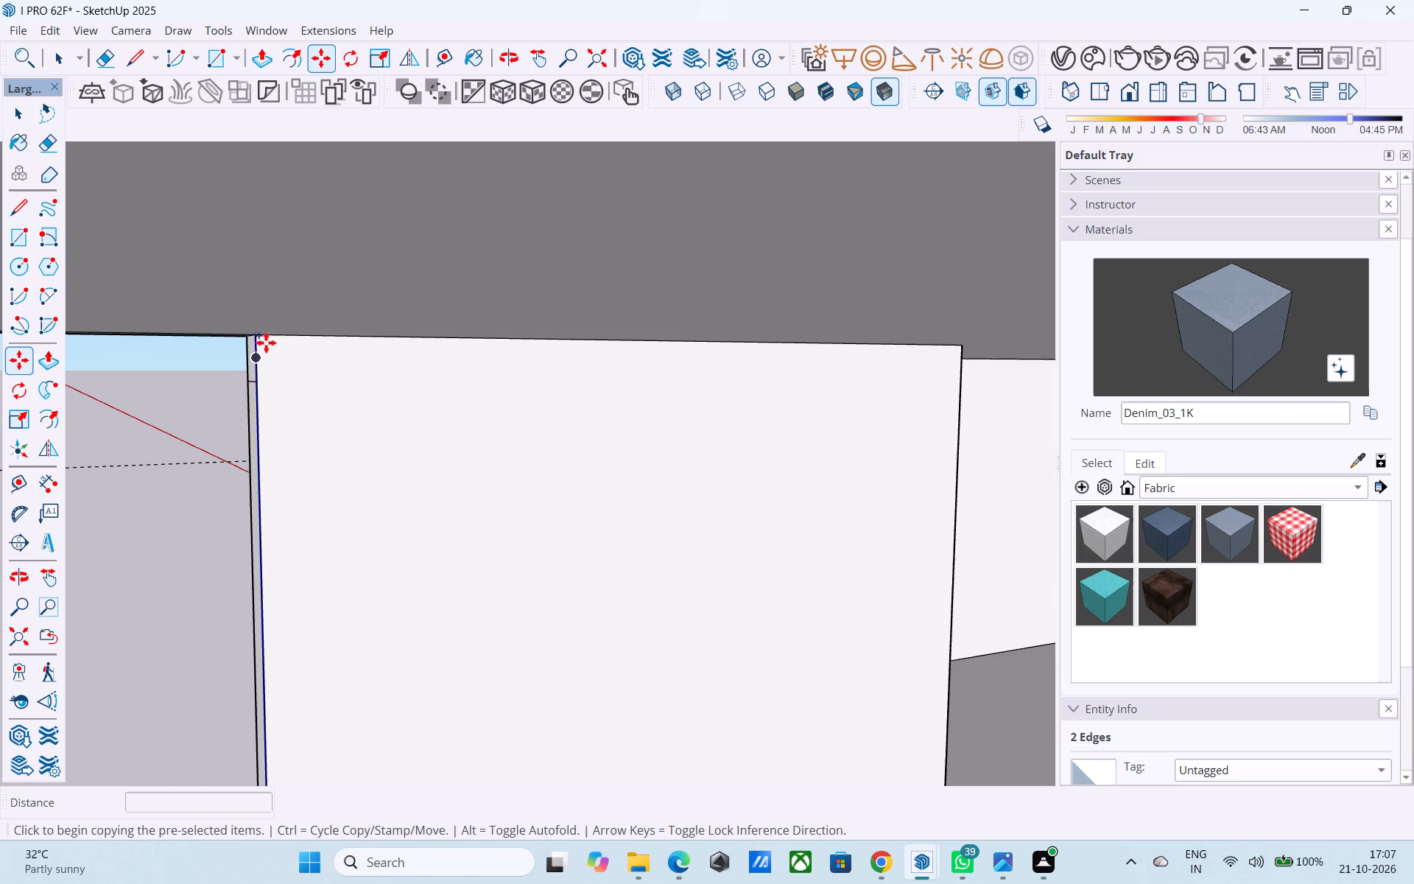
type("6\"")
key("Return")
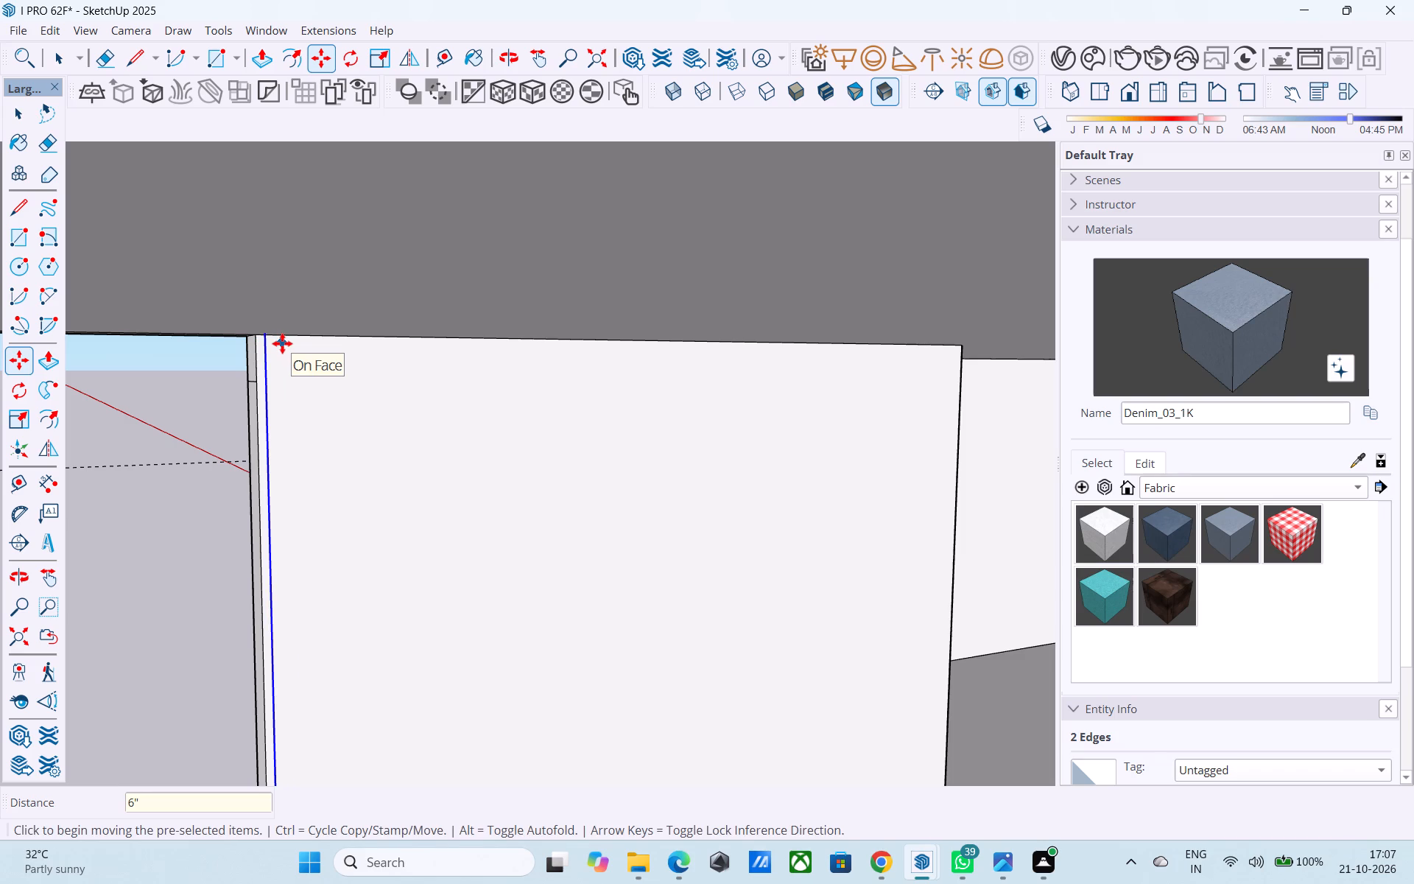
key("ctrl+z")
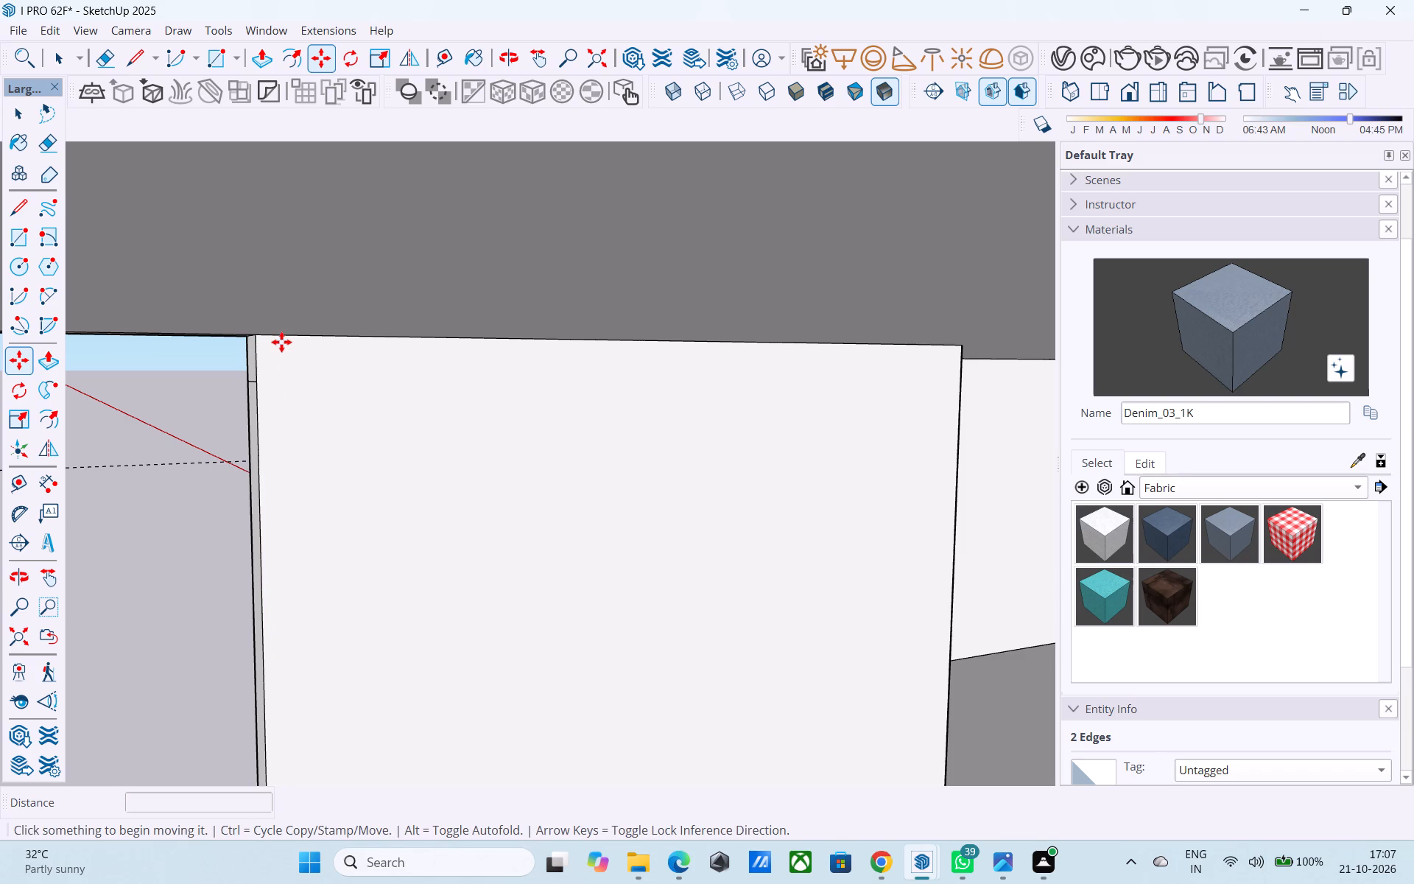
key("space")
Erase the short edge crossing the narrow wall-end face near the ceiling at the middle-storey opening.
scroll(269, 376, "up", 1)
middle_click_drag(269, 375, 281, 383)
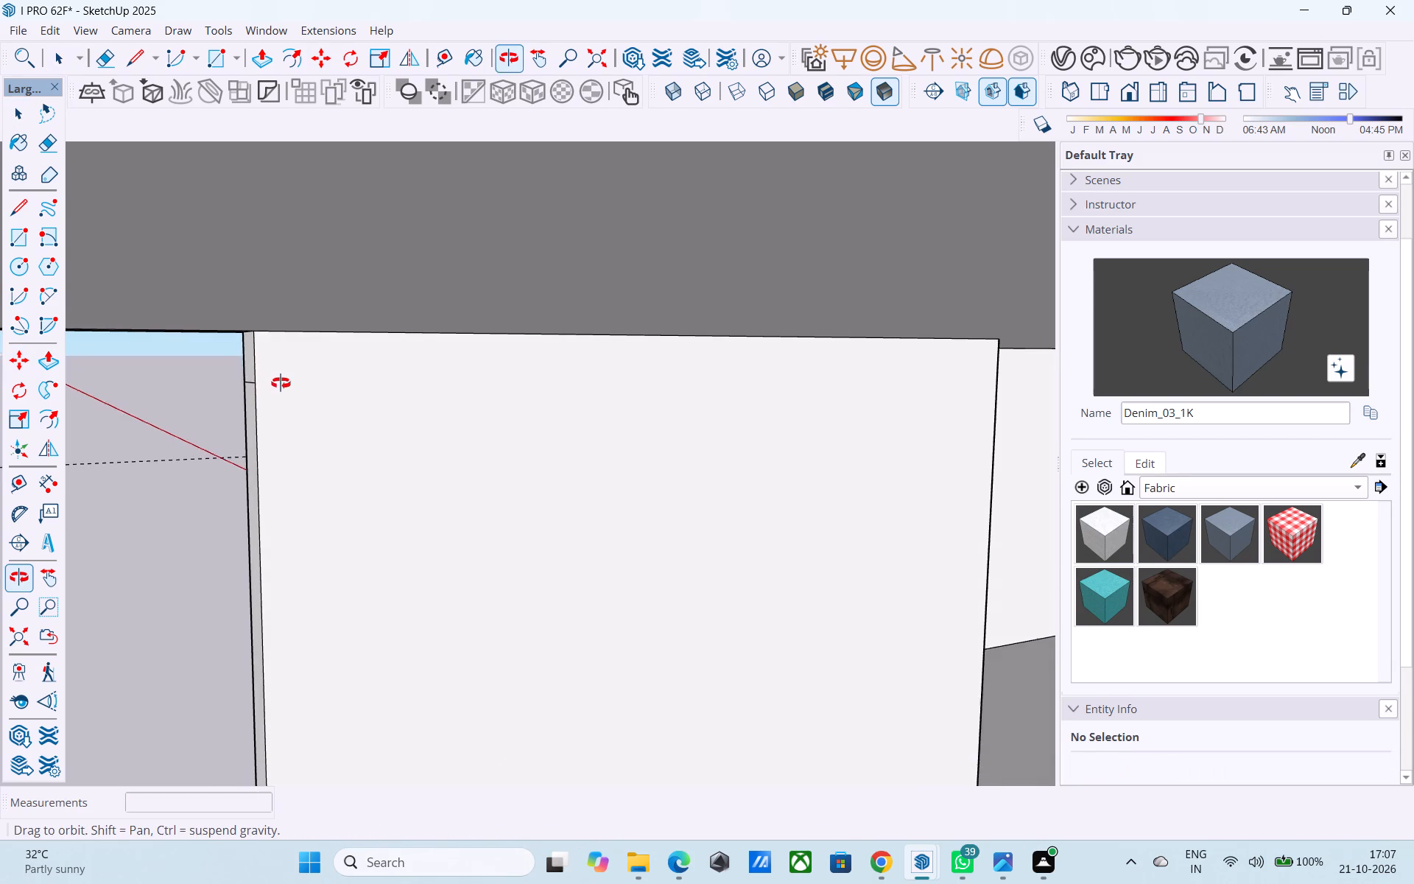
middle_click_drag(281, 383, 280, 383)
key("e")
scroll(239, 390, "up", 4)
left_click(320, 320)
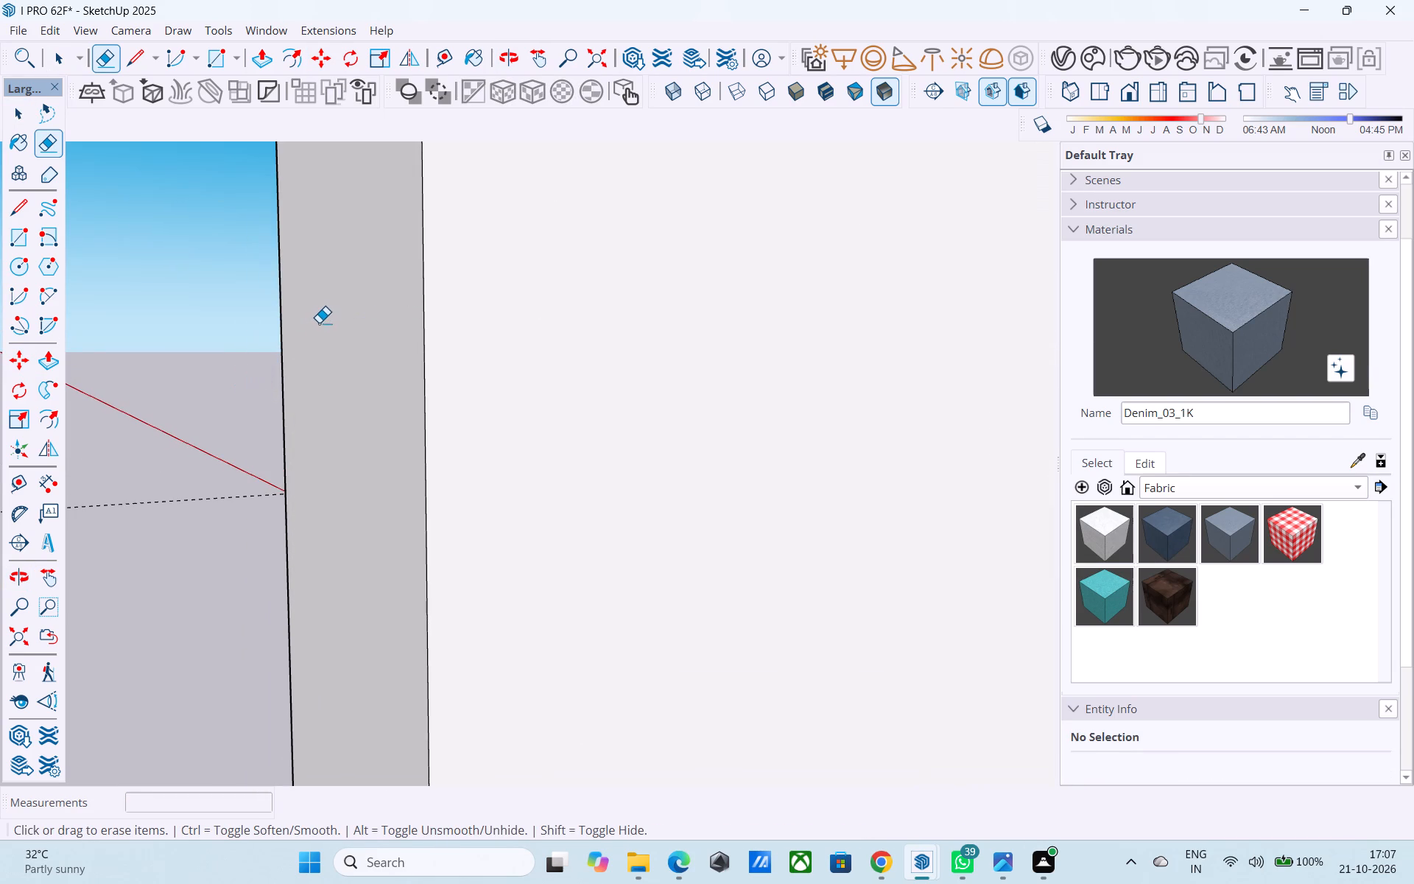
Copy the vertical wall edge beside the middle-storey opening 6" along the inner wall face.
key("space")
left_click(426, 254)
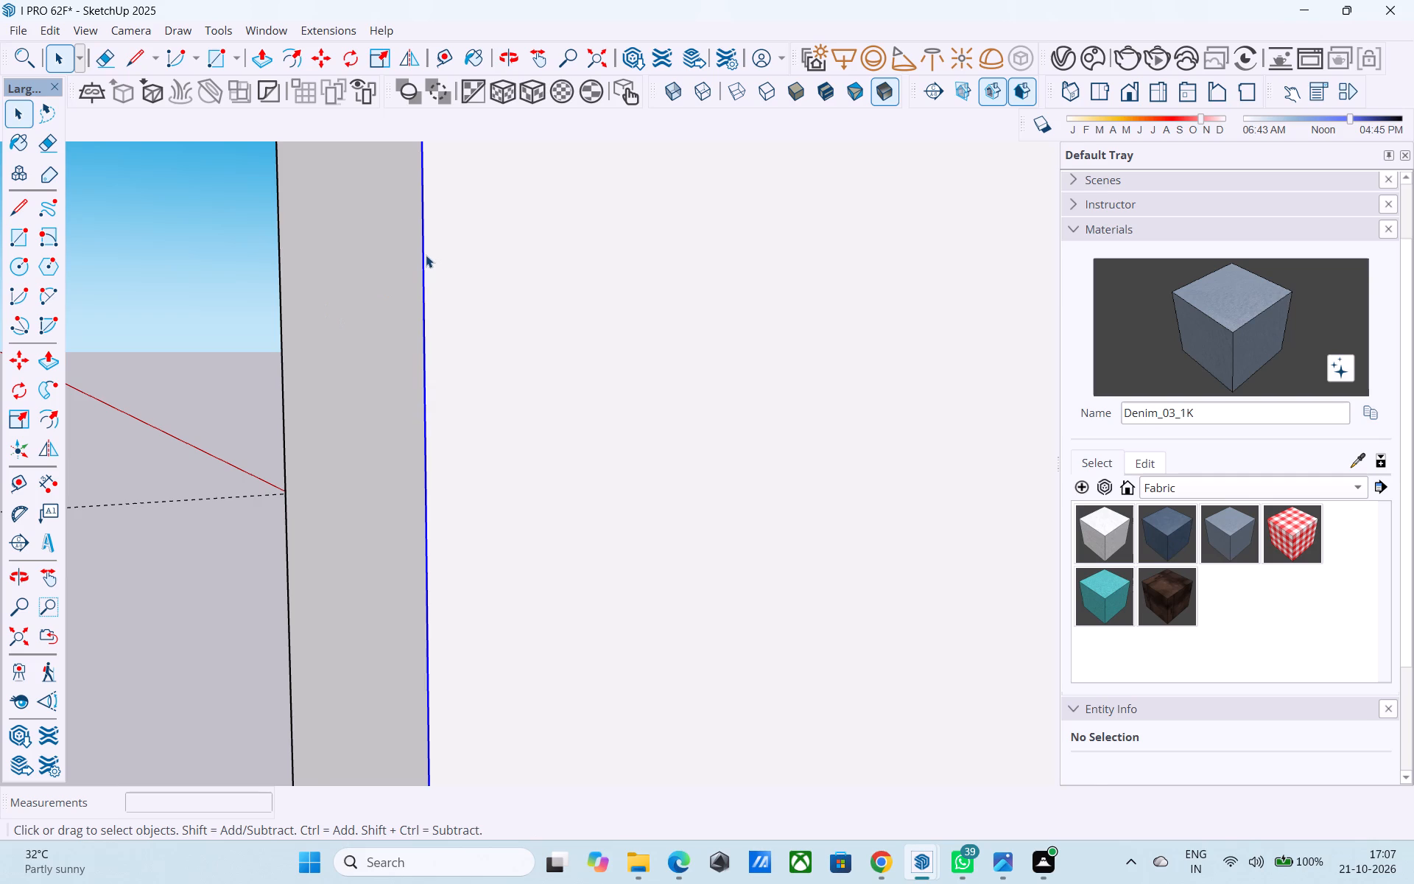
scroll(424, 256, "down", 5)
middle_click_drag(423, 263, 295, 264)
scroll(299, 262, "down", 3)
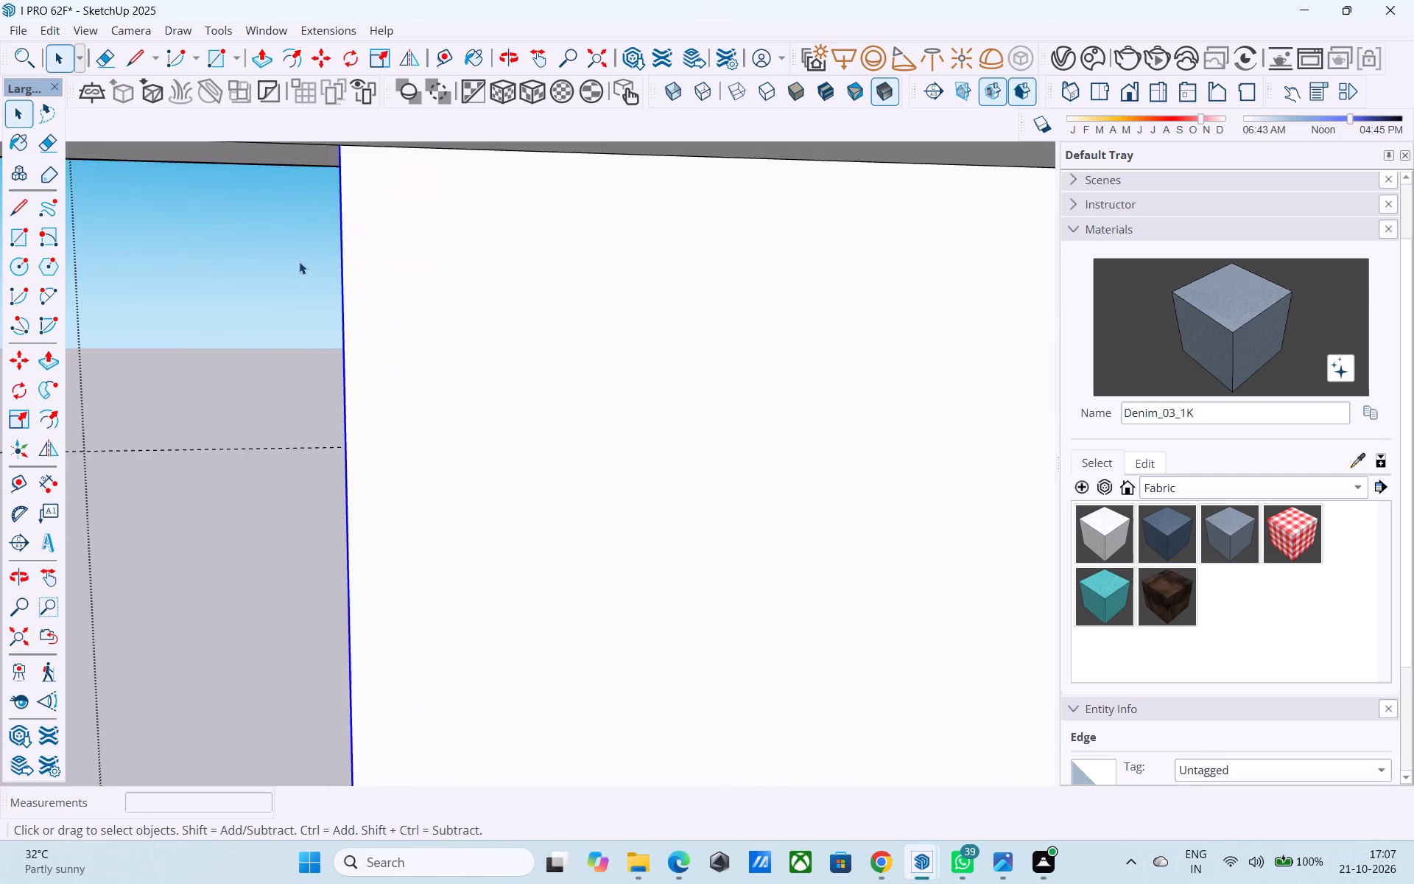
key("m")
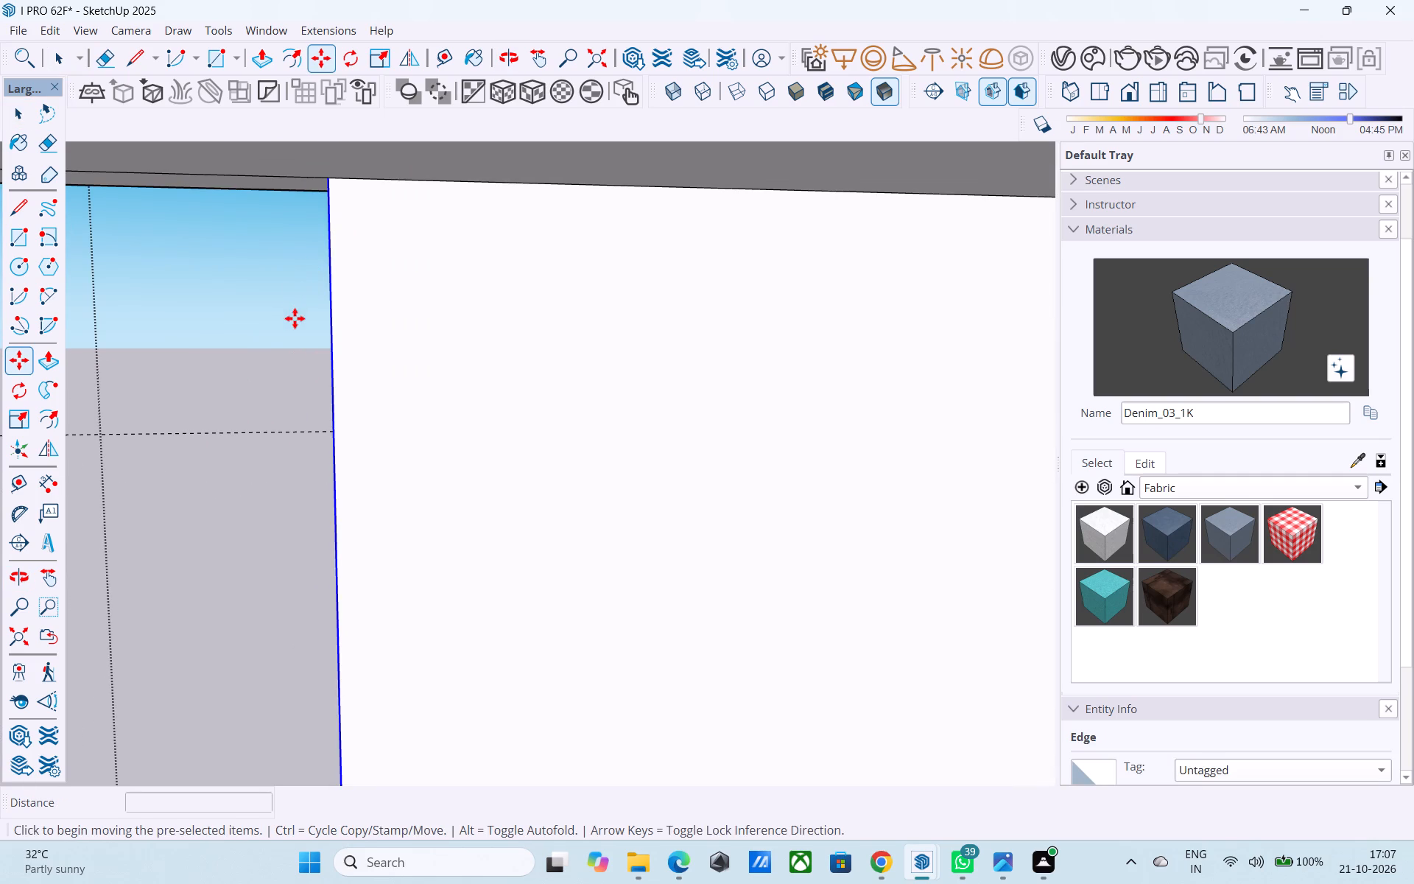
left_click(332, 353)
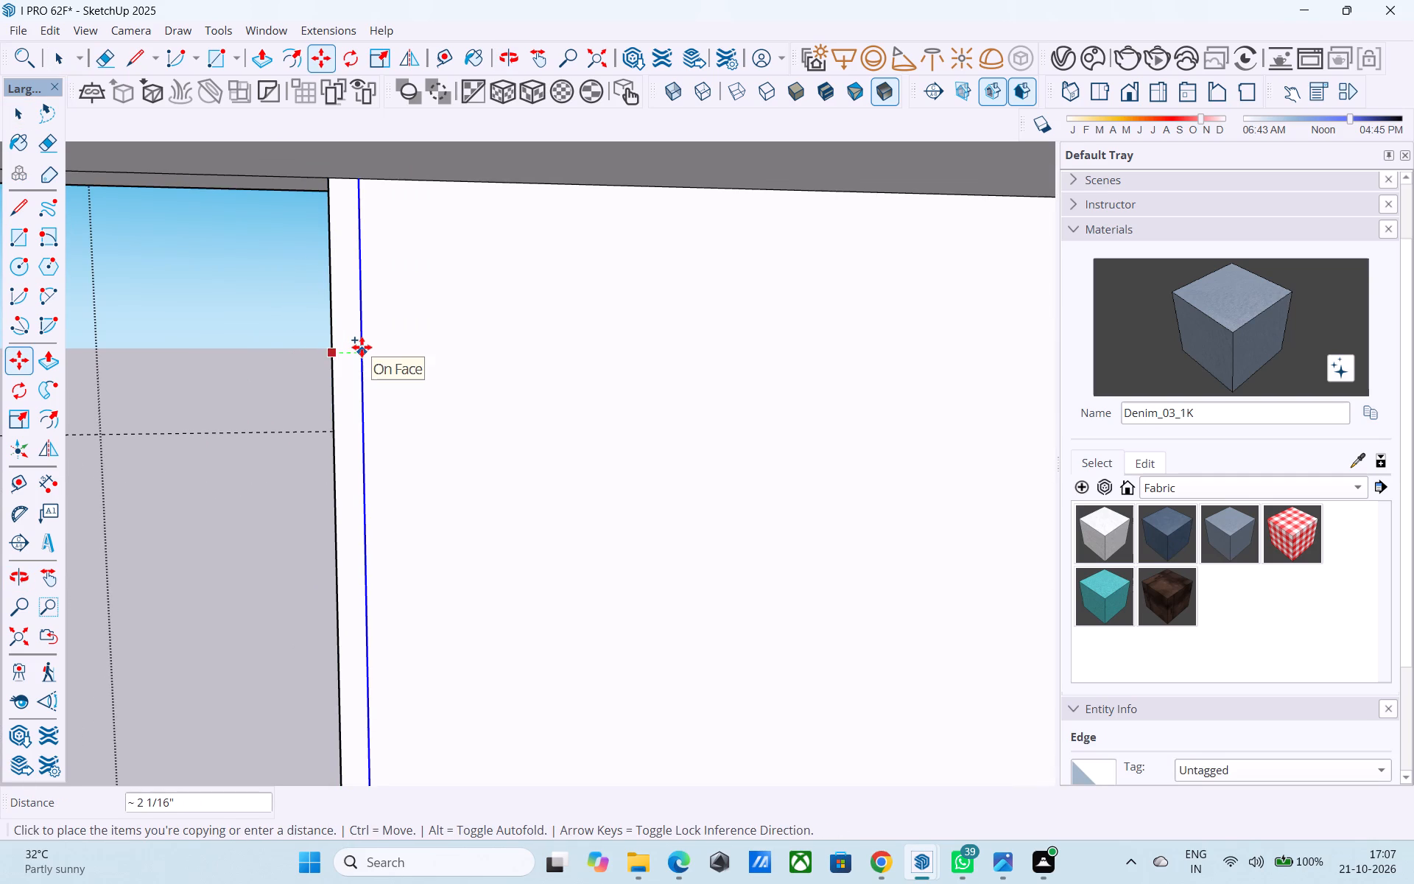
type("6\"")
key("Return")
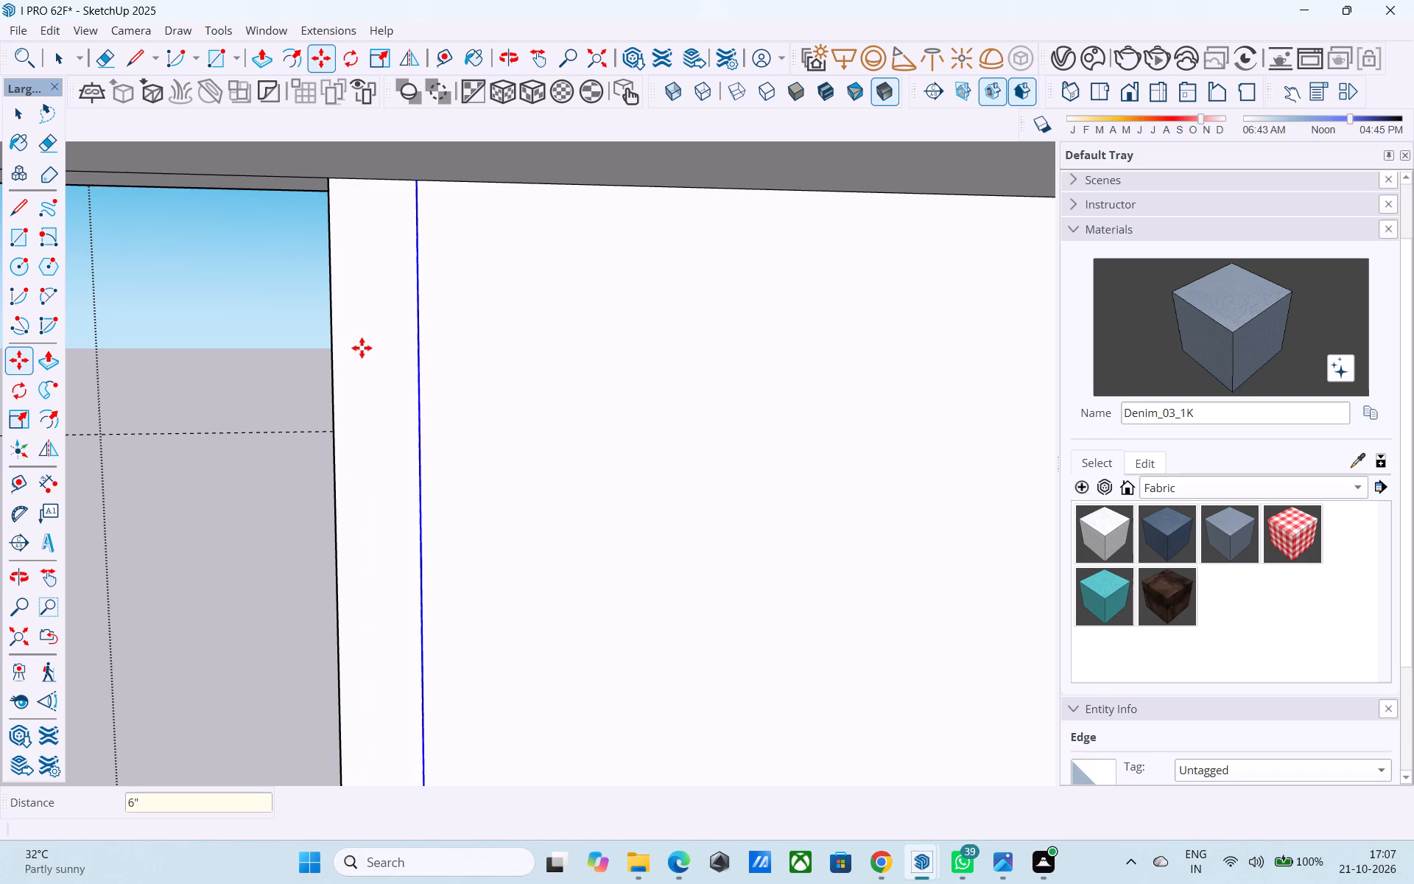
Push/Pull the 6" wide strip beside the middle-storey opening 6' into the room as a partition wall.
key("space")
left_click(373, 374)
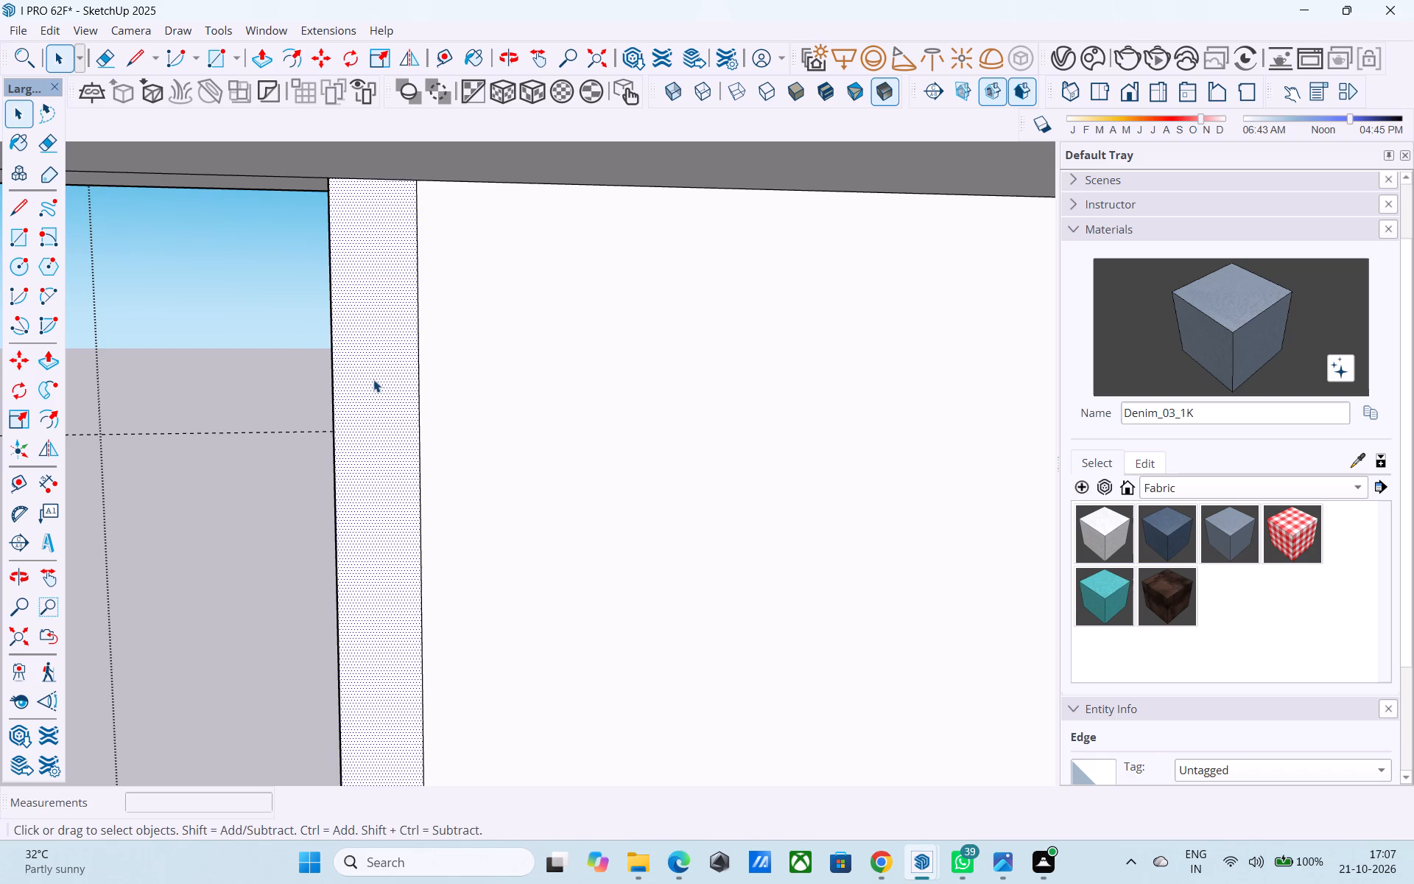
key("p")
left_click(373, 379)
middle_click_drag(387, 435, 1217, 463)
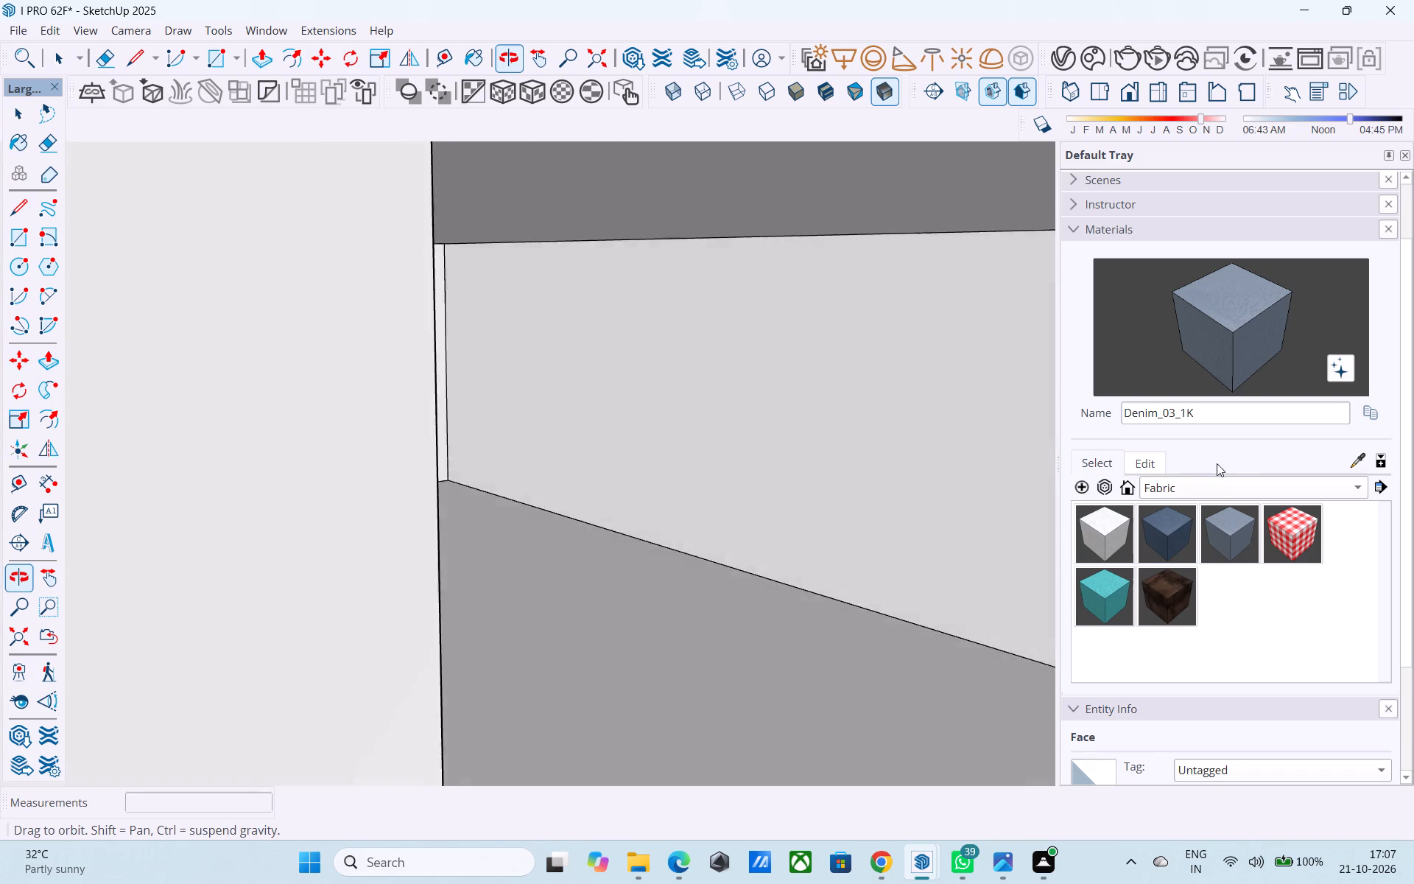
middle_click_drag(1217, 463, 1234, 469)
scroll(999, 404, "down", 17)
middle_click_drag(927, 468, 1081, 466)
scroll(684, 355, "down", 5)
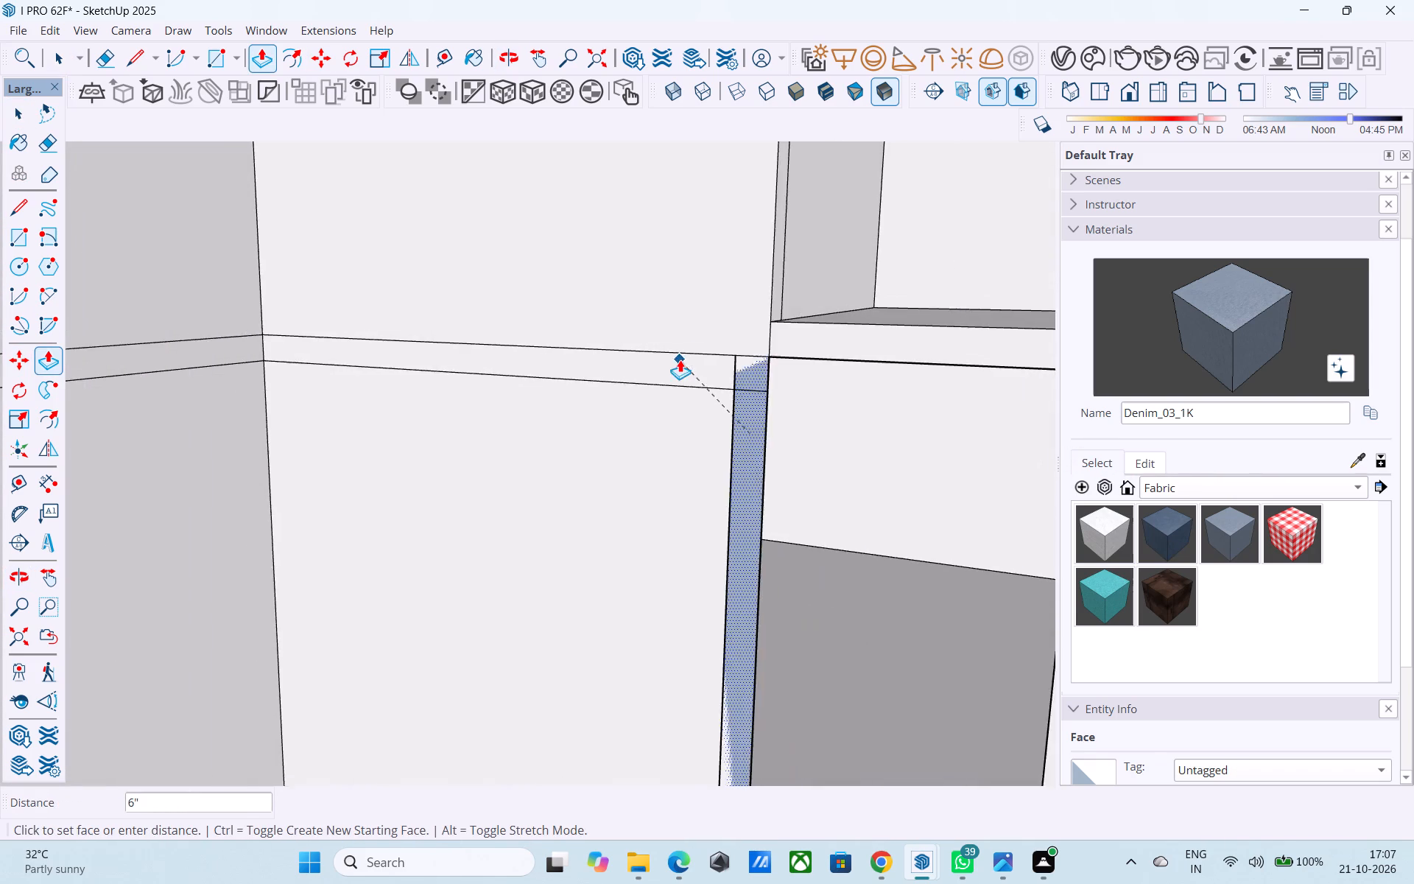
scroll(680, 359, "down", 2)
middle_click_drag(714, 394, 843, 415)
scroll(843, 411, "up", 3)
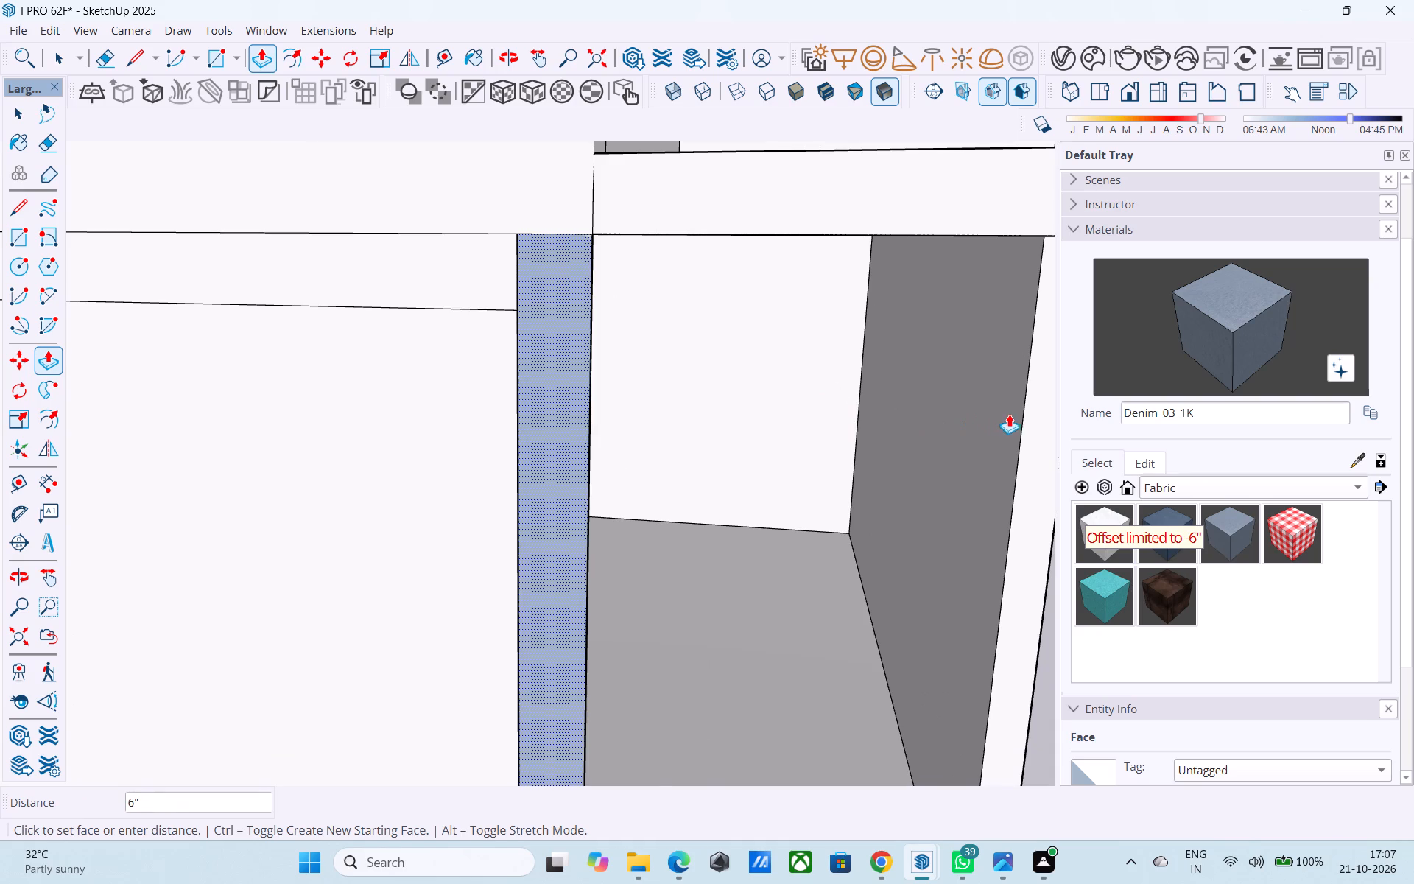
left_click(1022, 425)
Examine the new partition wall and the corner opening around it from outside and inside the middle storey.
middle_click_drag(969, 432, 880, 345)
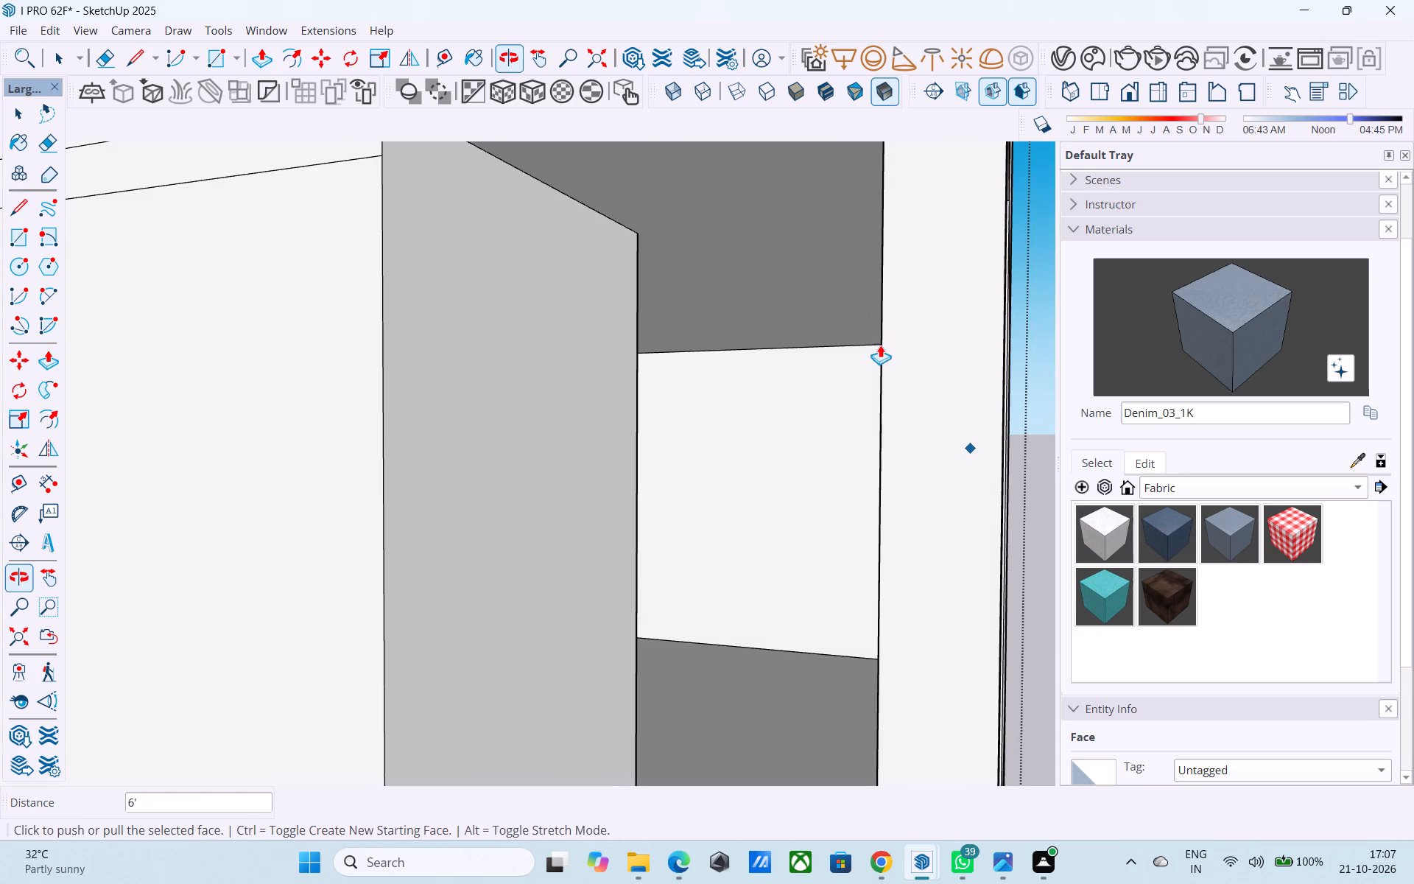
scroll(852, 355, "down", 1)
scroll(784, 400, "down", 3)
middle_click_drag(783, 401, 742, 396)
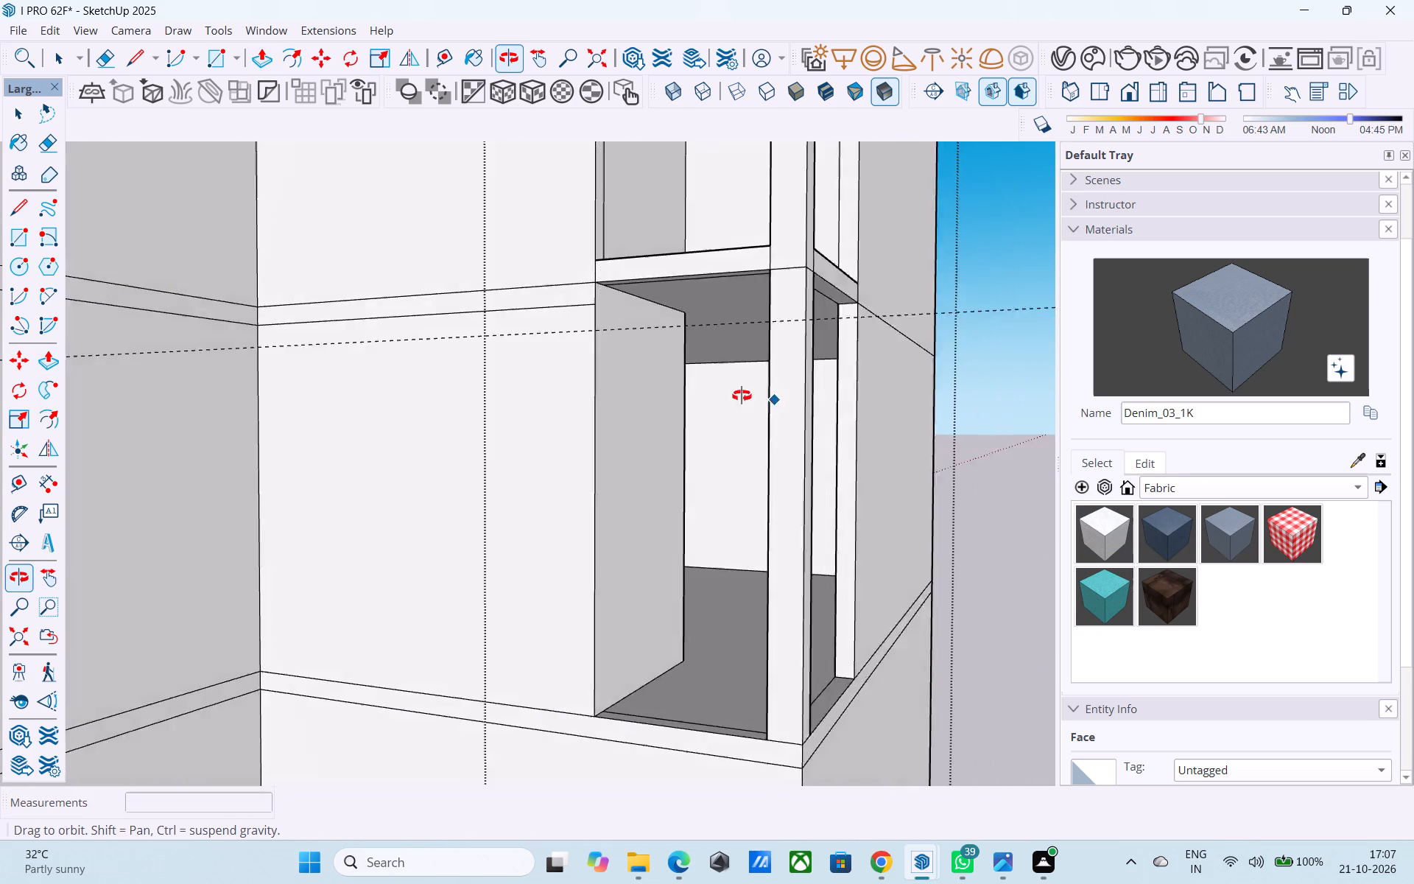
middle_click_drag(742, 396, 705, 431)
scroll(602, 469, "up", 5)
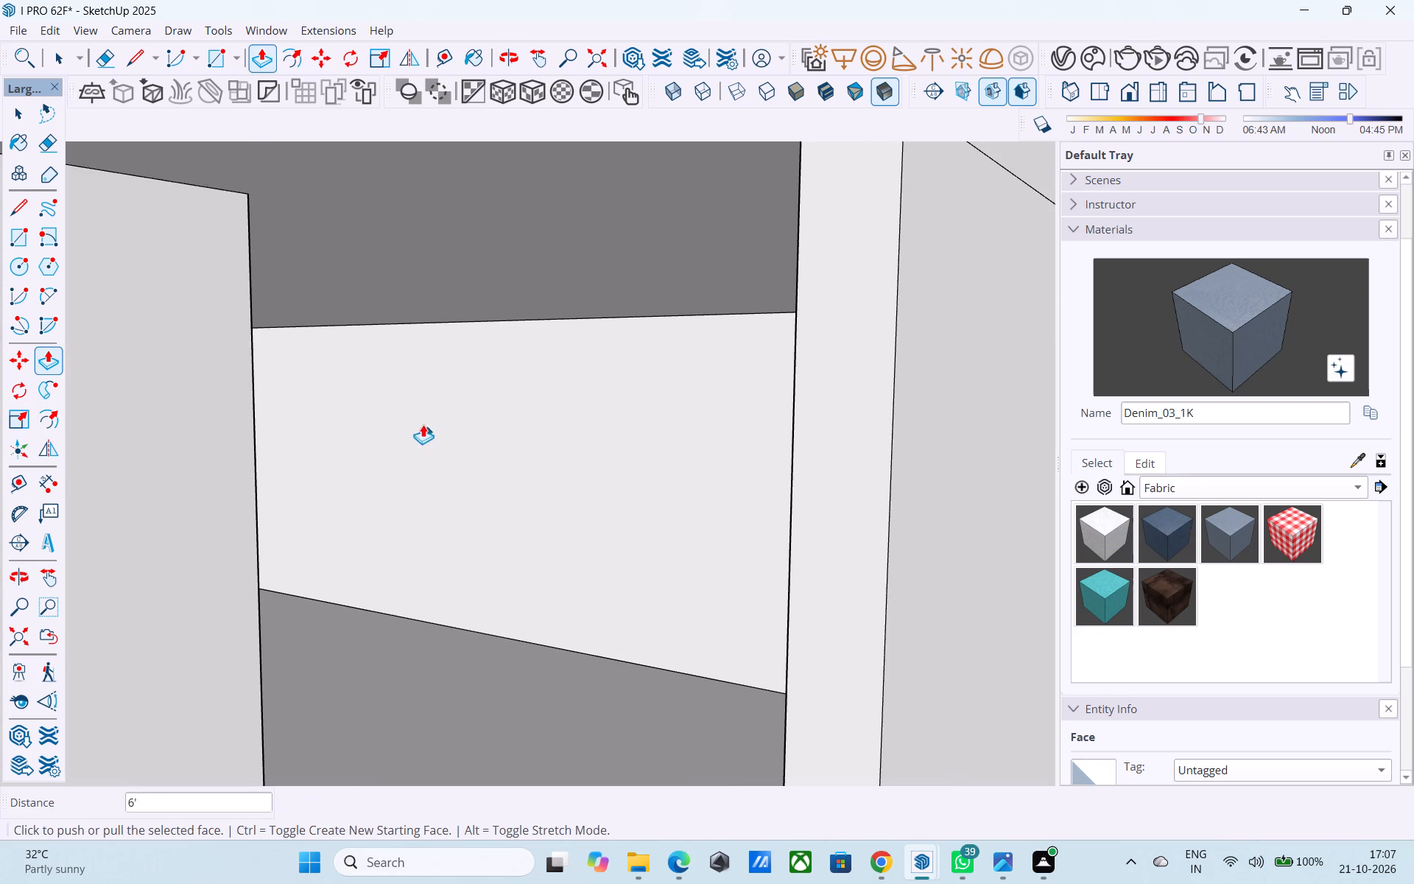
middle_click_drag(401, 429, 530, 310, "shift")
scroll(532, 308, "down", 2)
scroll(532, 308, "up", 1)
scroll(532, 308, "down", 3)
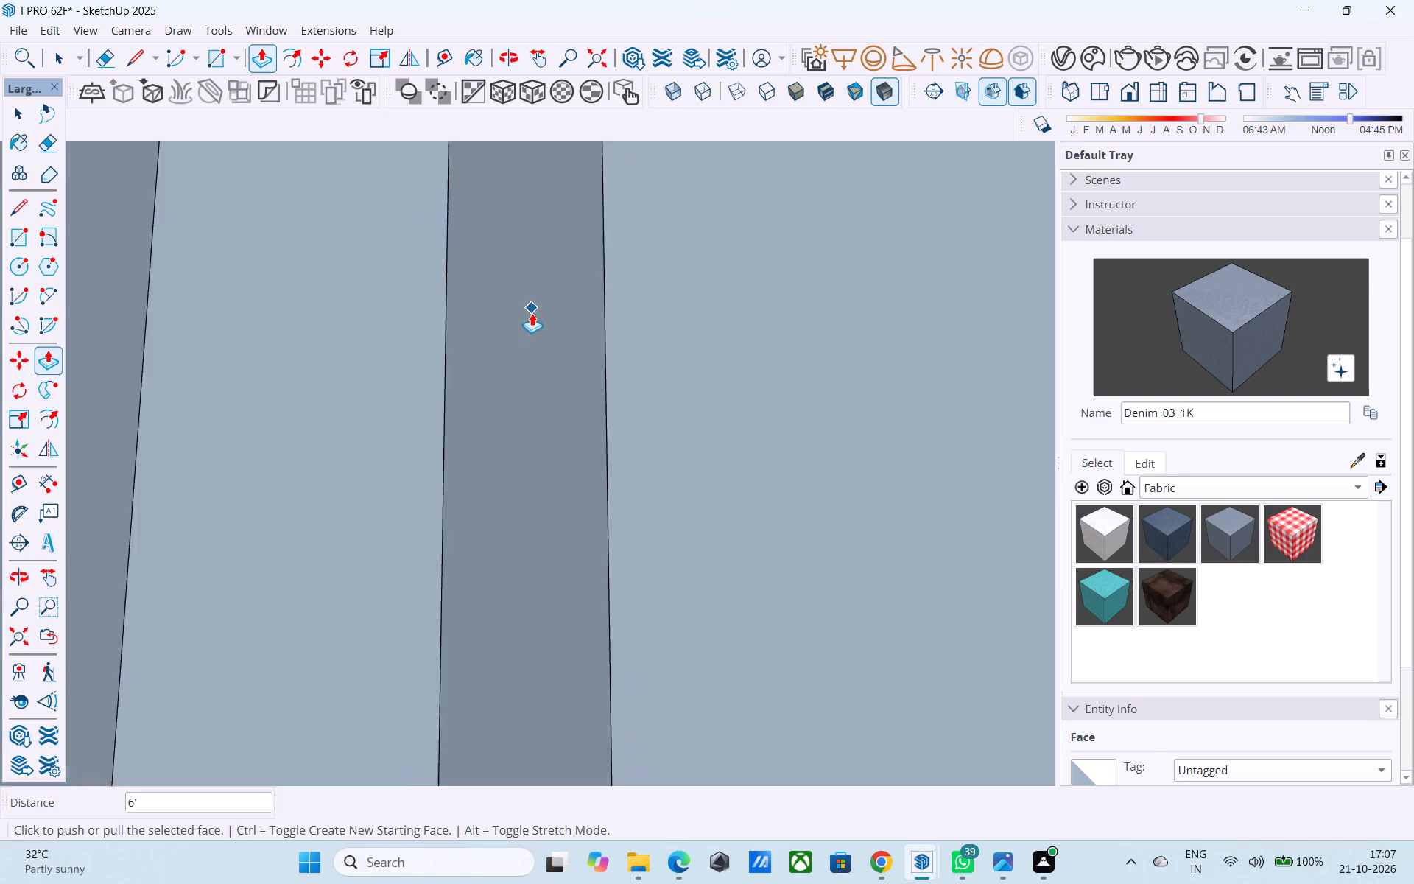
scroll(532, 313, "down", 13)
middle_click_drag(617, 448, 411, 433)
scroll(411, 415, "down", 17)
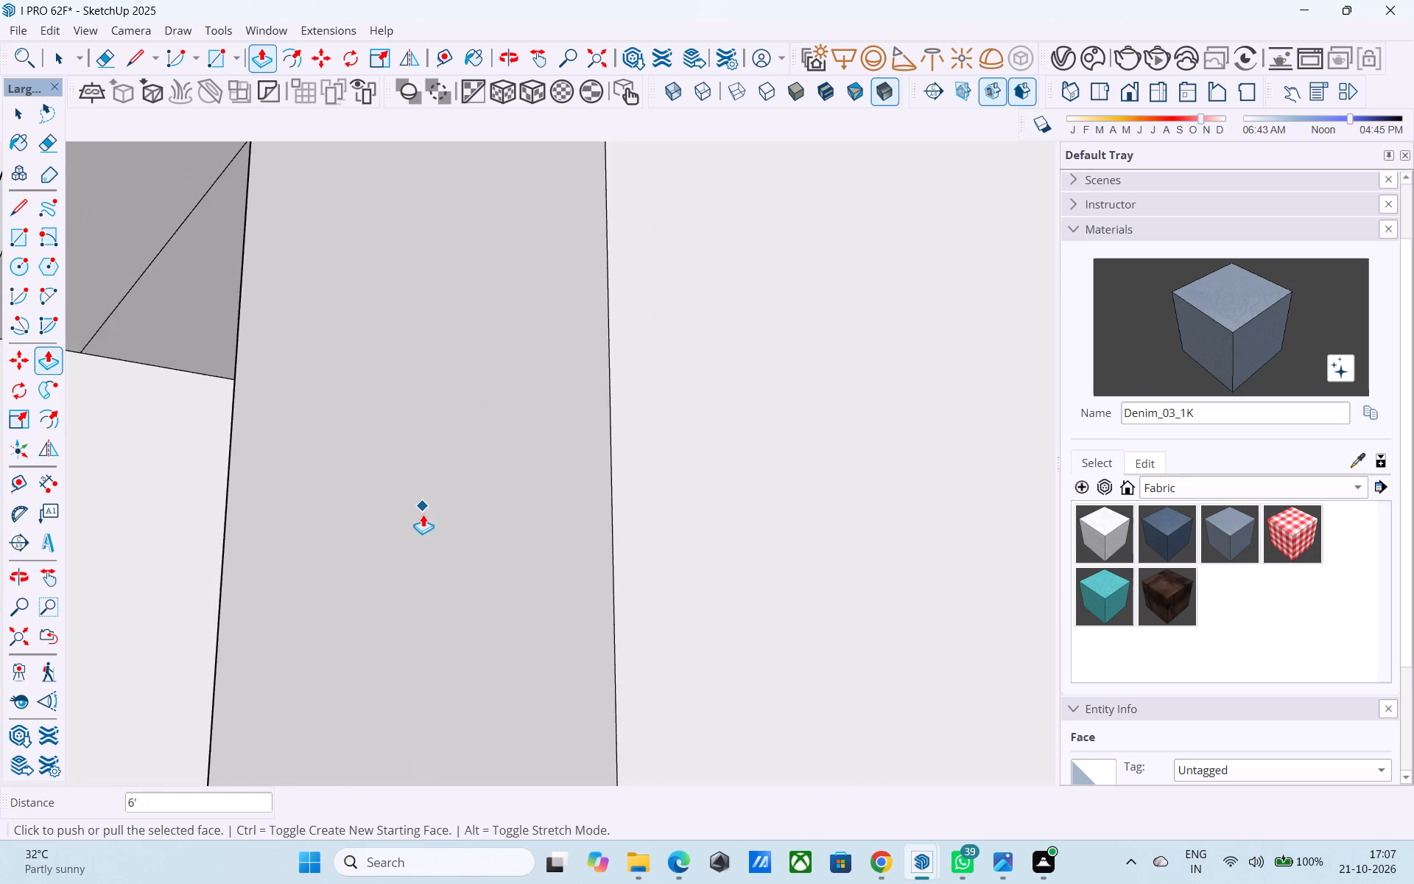
scroll(423, 514, "down", 13)
middle_click_drag(296, 545, 270, 581)
scroll(767, 519, "up", 5)
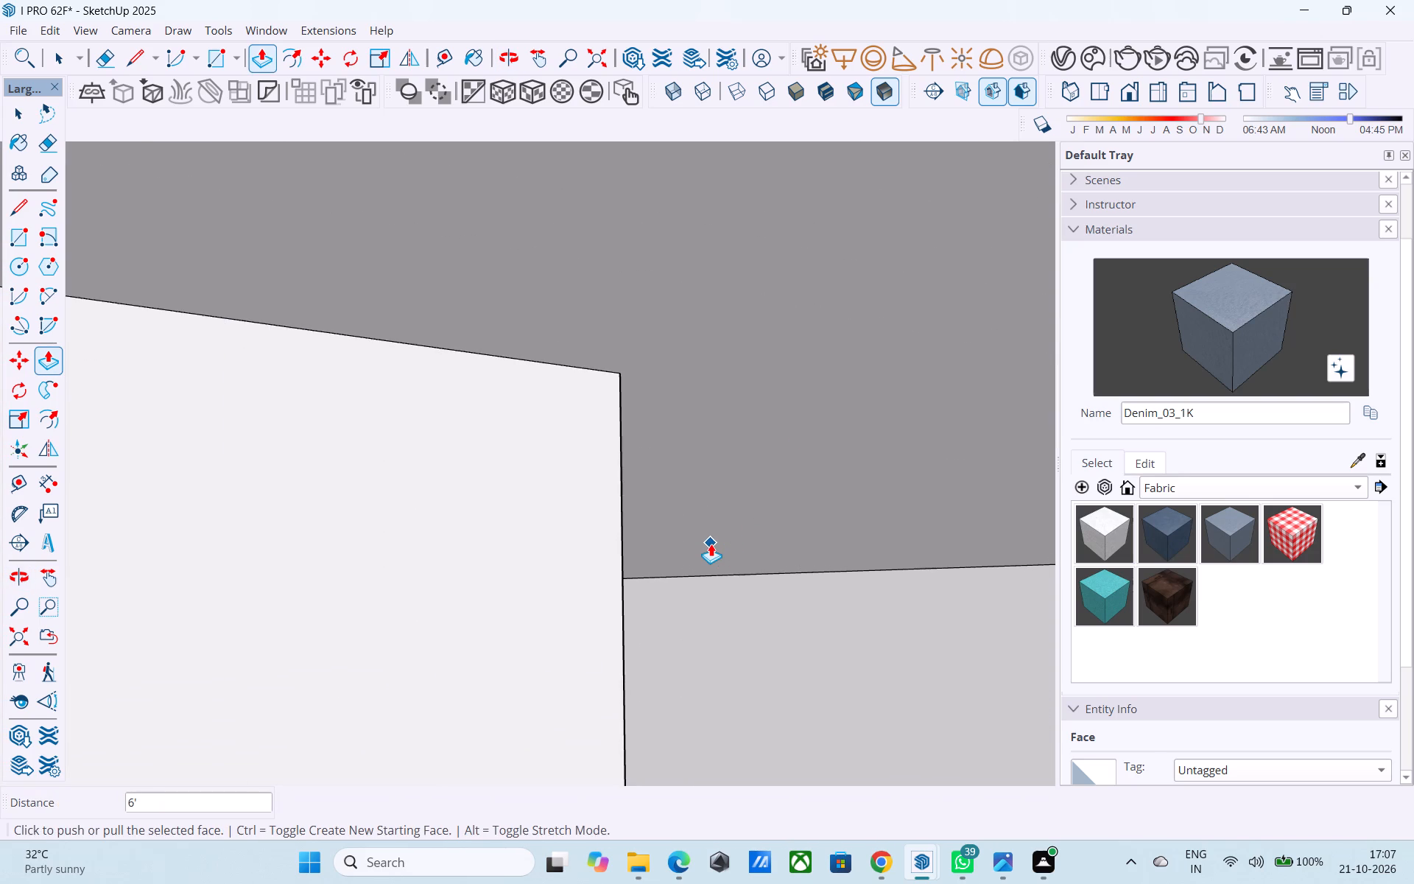
key("space")
middle_click_drag(693, 548, 678, 549)
scroll(650, 506, "up", 3)
scroll(642, 490, "down", 3)
scroll(552, 519, "down", 1)
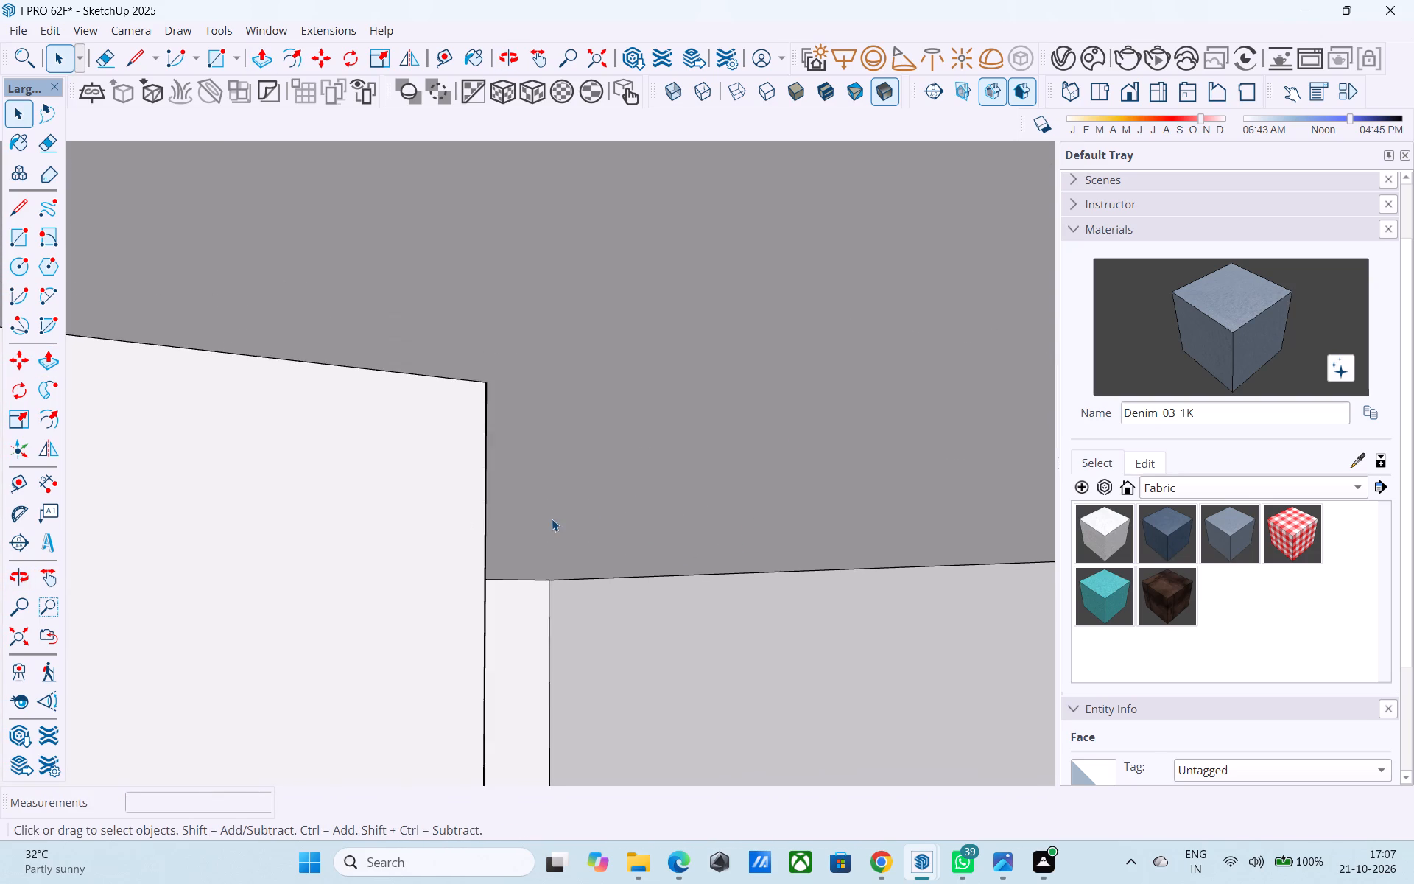
middle_click_drag(552, 519, 811, 480, "shift")
scroll(686, 433, "down", 8)
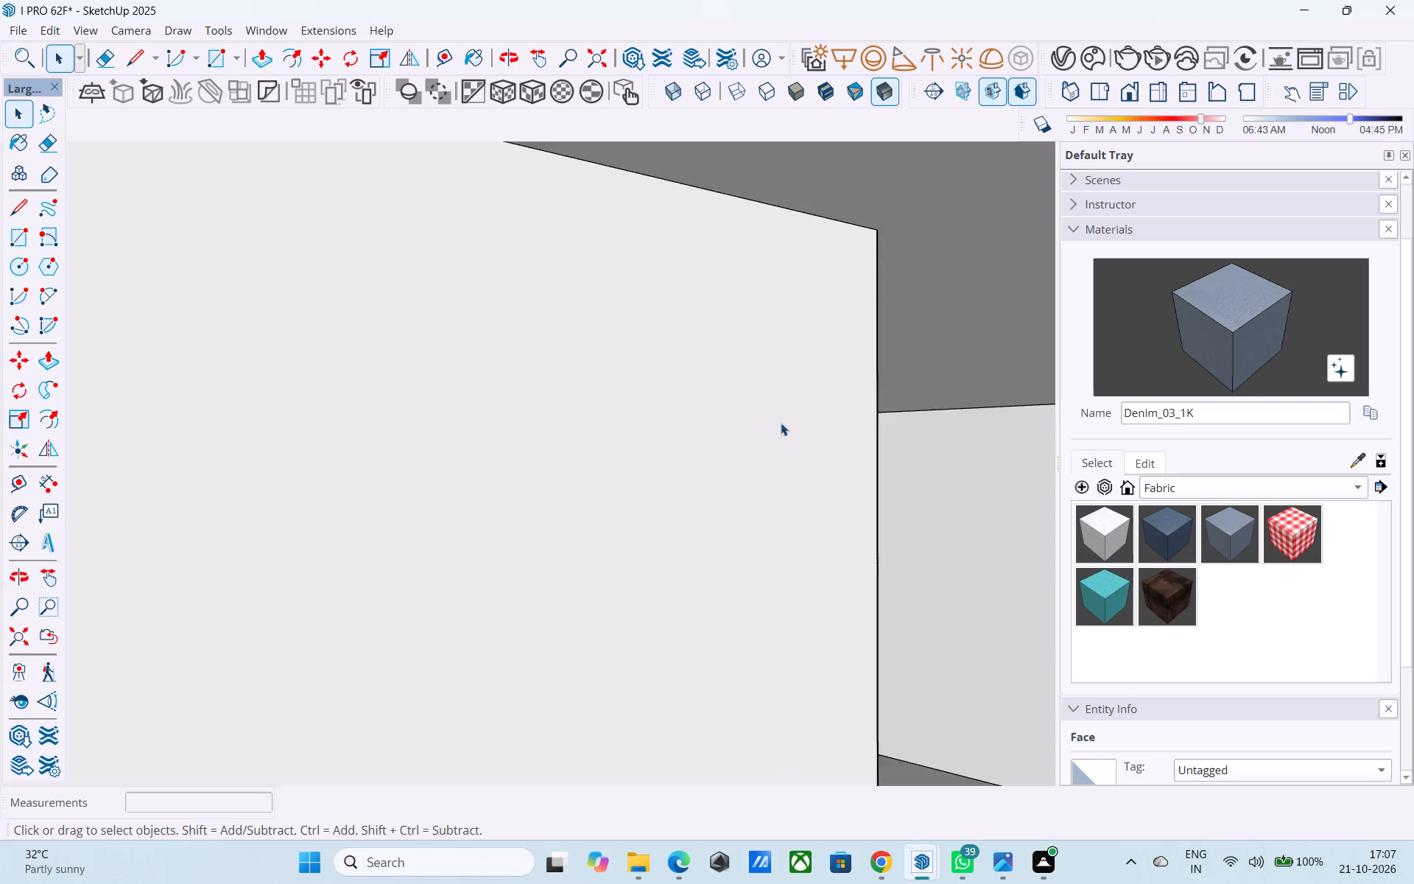
scroll(781, 423, "down", 3)
middle_click_drag(779, 471, 597, 483)
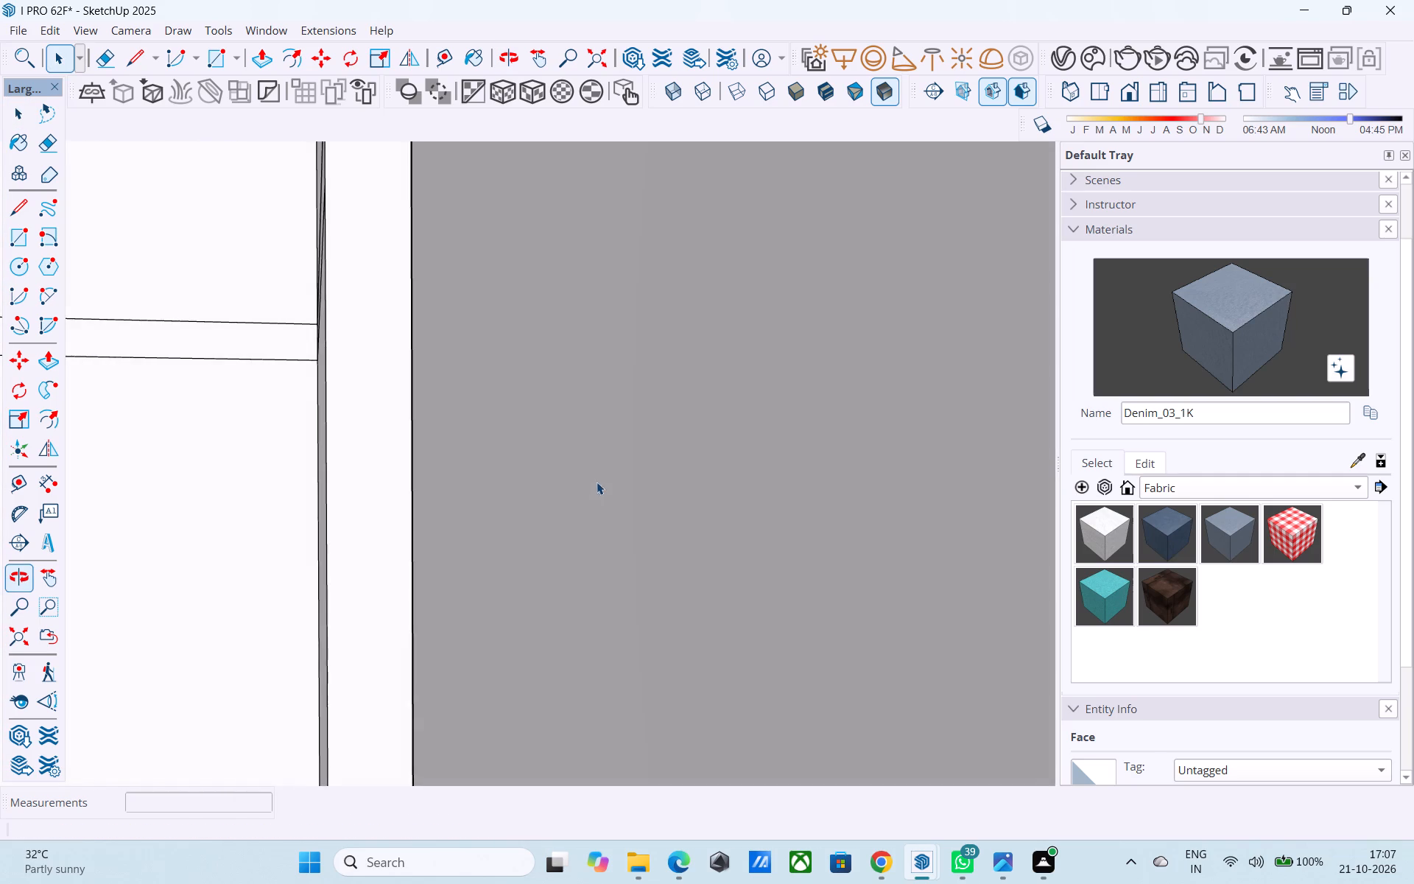
Push/Pull the narrow vertical wall-end face inside the middle-storey corner opening outward by 6".
scroll(572, 455, "down", 6)
scroll(474, 468, "down", 17)
middle_click_drag(667, 477, 1065, 571)
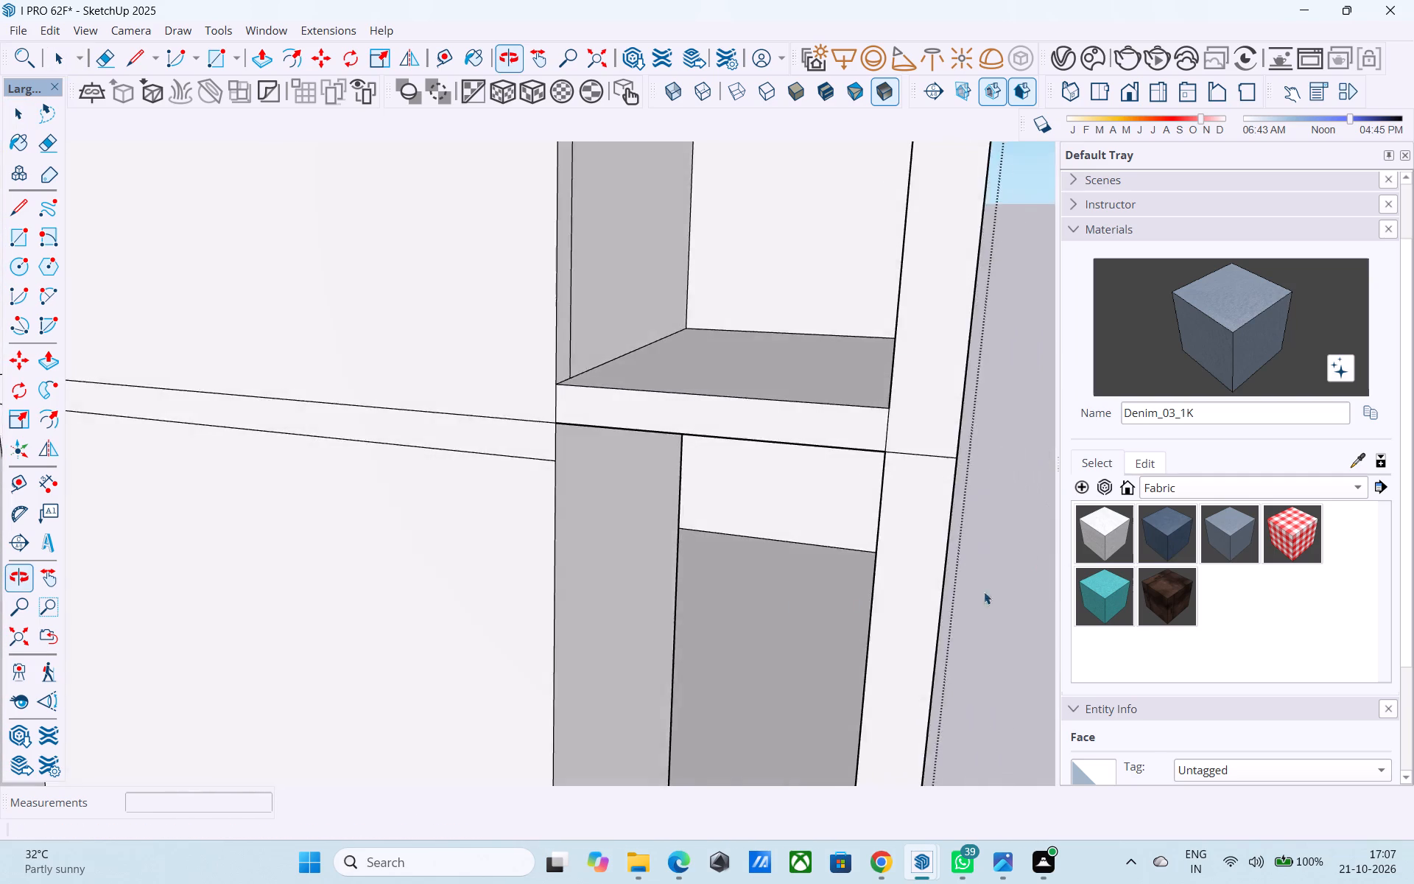
middle_click_drag(801, 592, 775, 589)
scroll(775, 589, "up", 1)
middle_click_drag(699, 594, 724, 571)
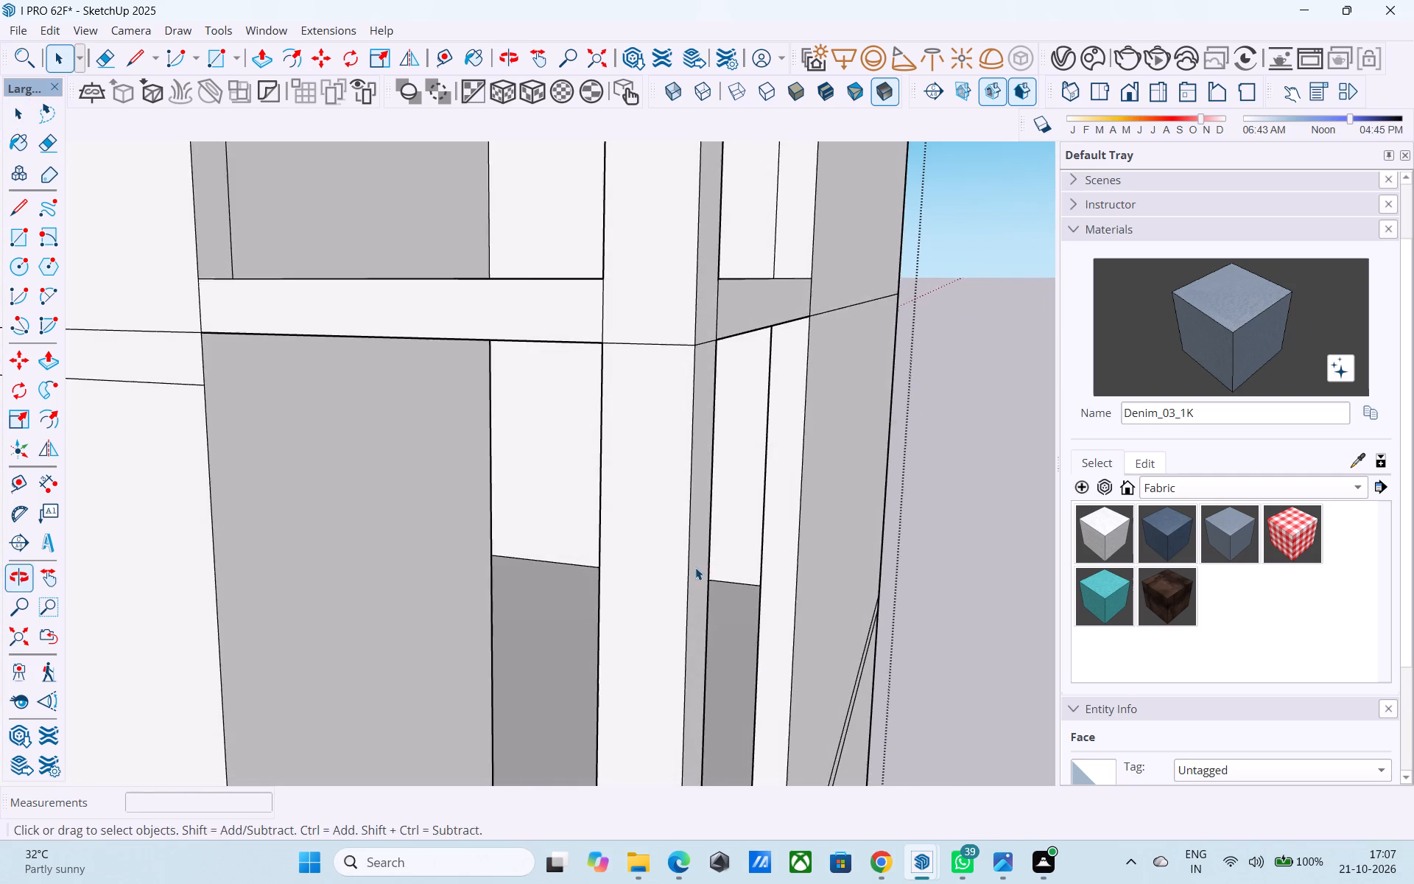
scroll(695, 567, "down", 4)
middle_click_drag(678, 593, 399, 611)
scroll(502, 488, "down", 5)
middle_click_drag(700, 537, 660, 551)
scroll(711, 589, "up", 3)
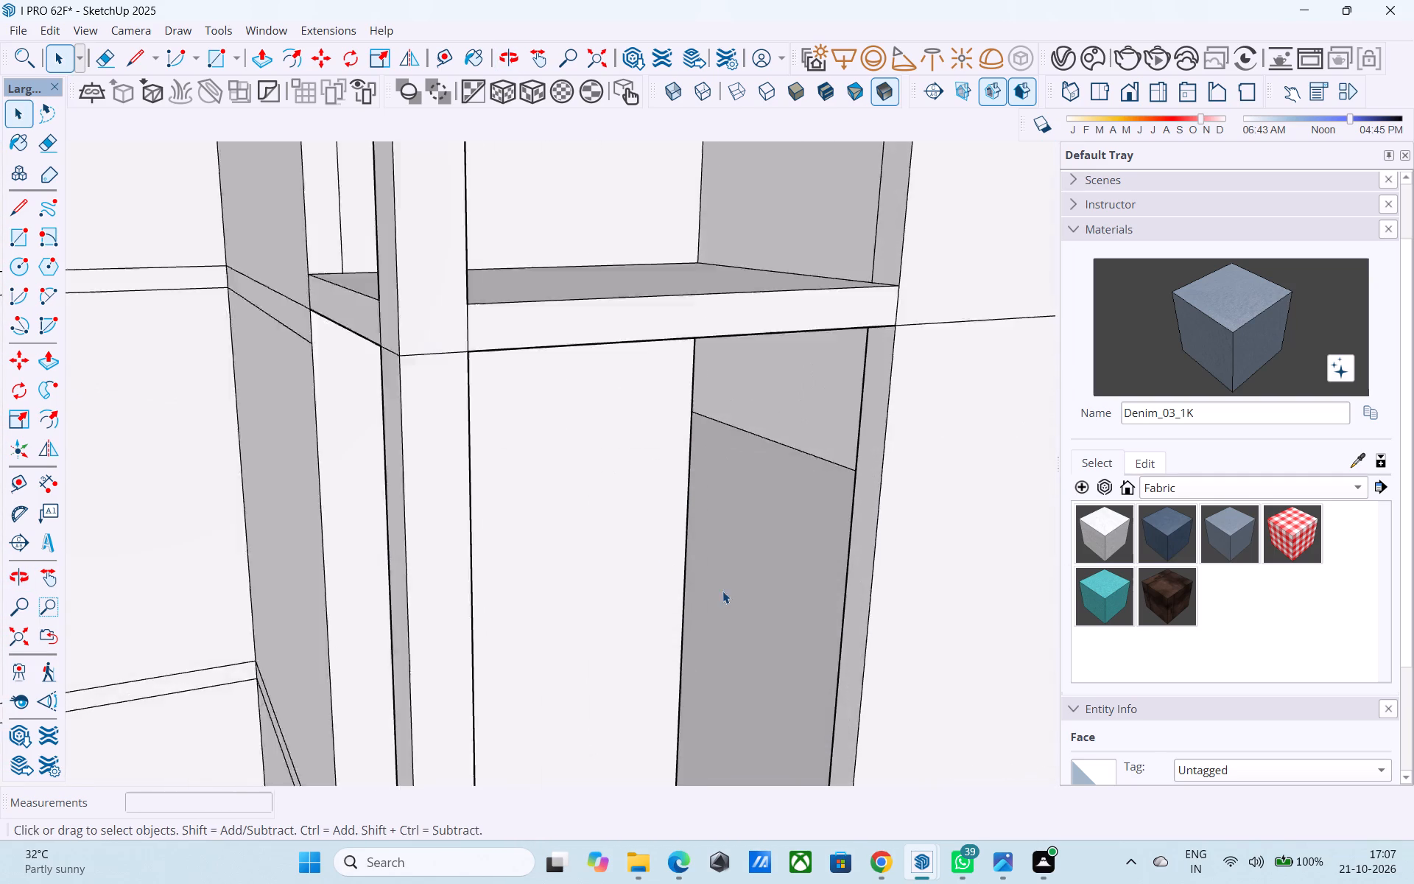
scroll(722, 591, "up", 2)
scroll(690, 519, "up", 4)
middle_click_drag(665, 488, 647, 488)
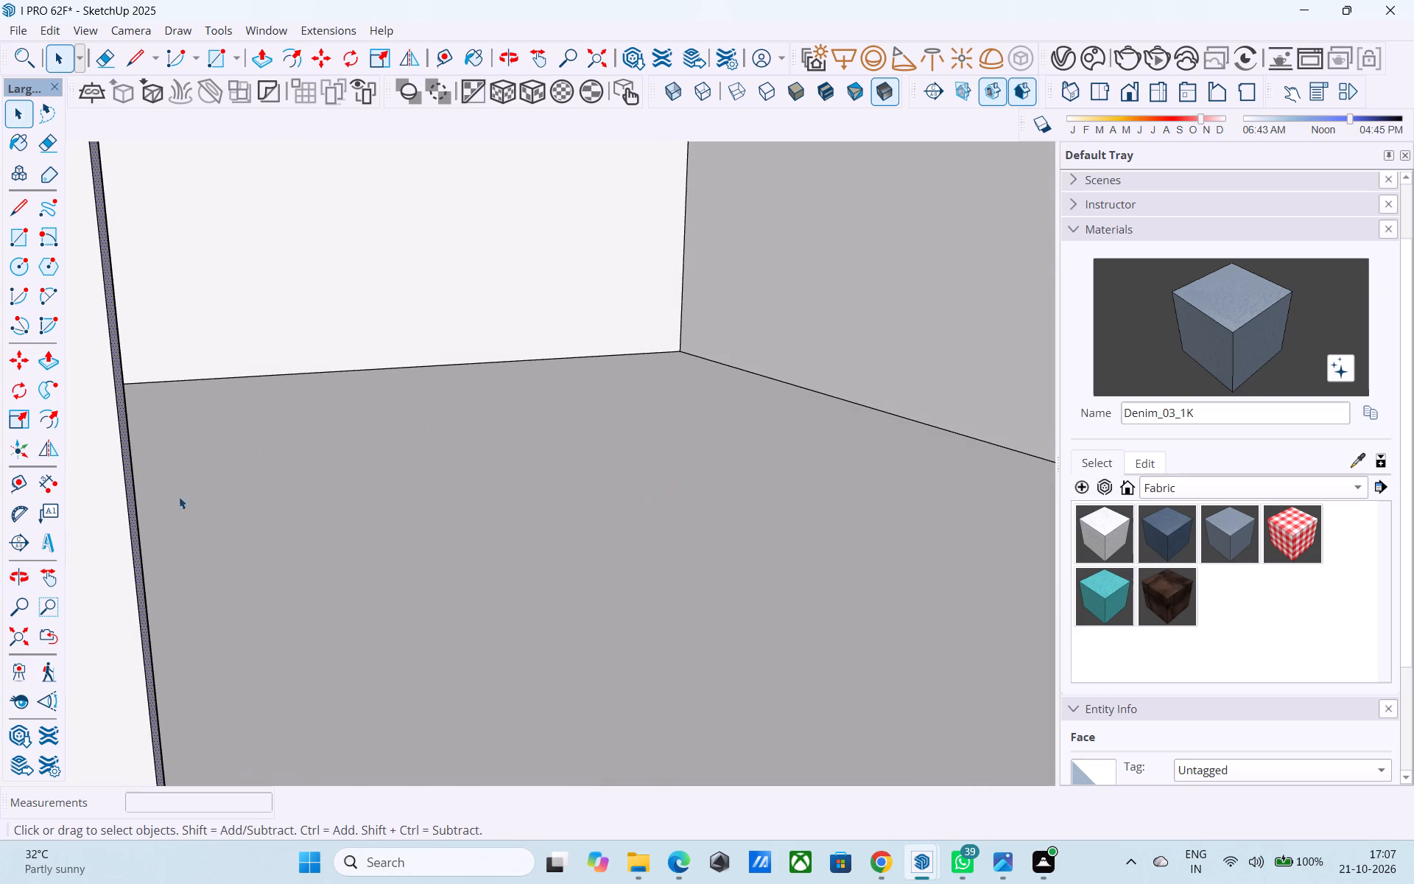
left_click(133, 491)
left_click(129, 495)
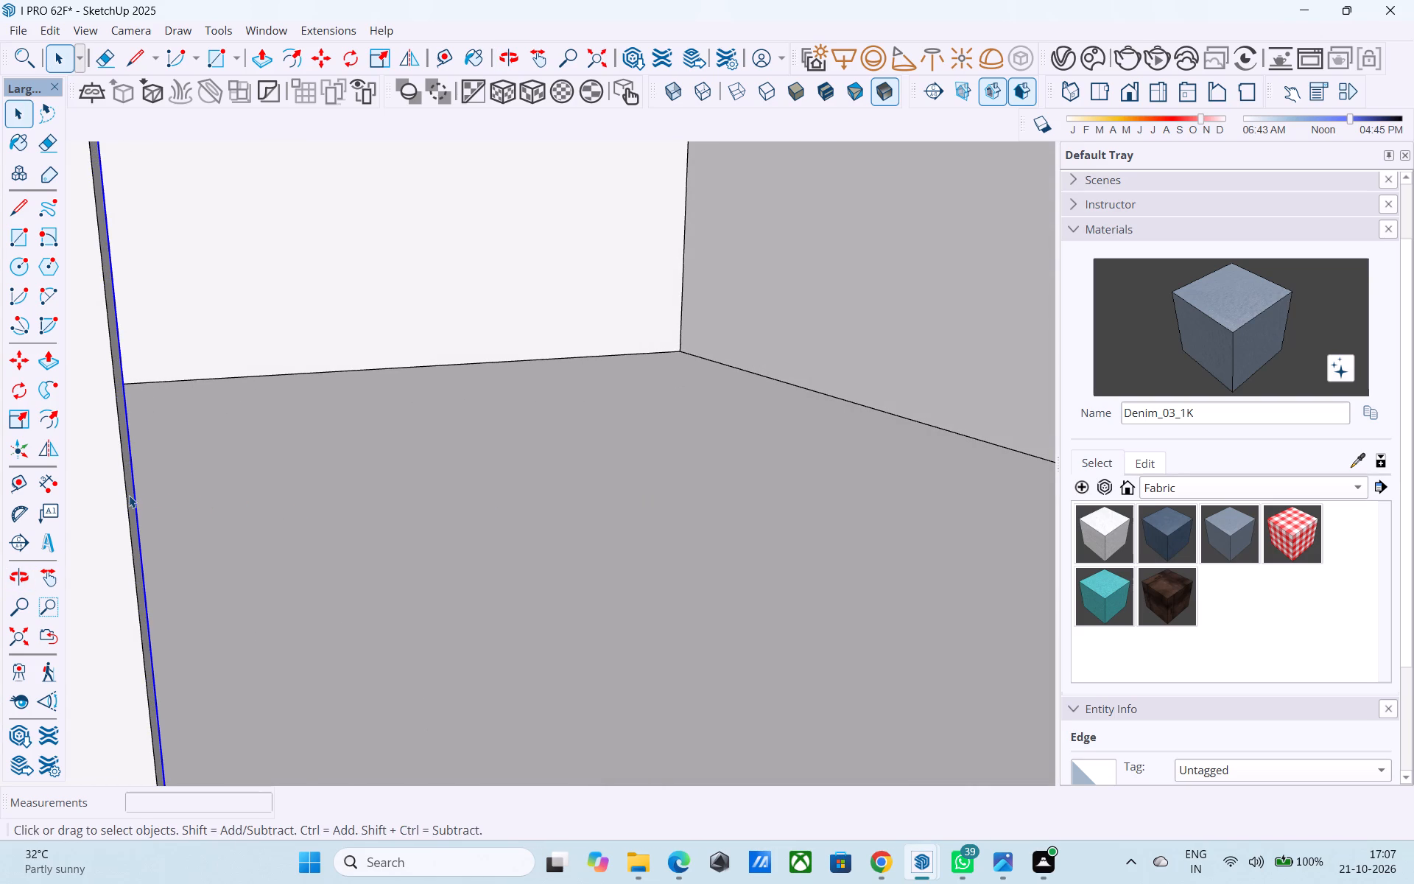
scroll(129, 496, "up", 4)
left_click(129, 489)
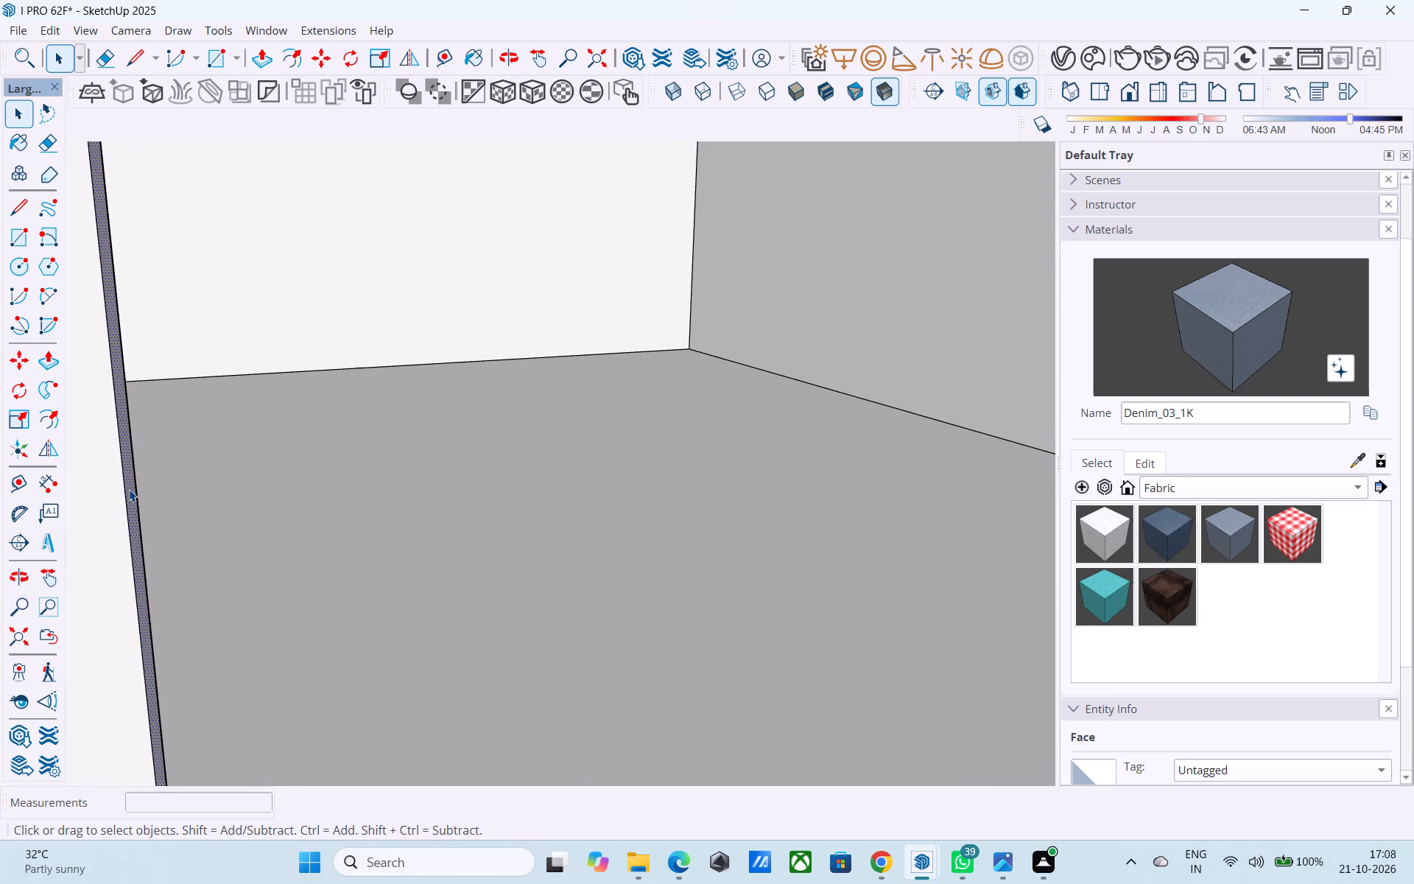
key("p")
left_click(129, 489)
key("6")
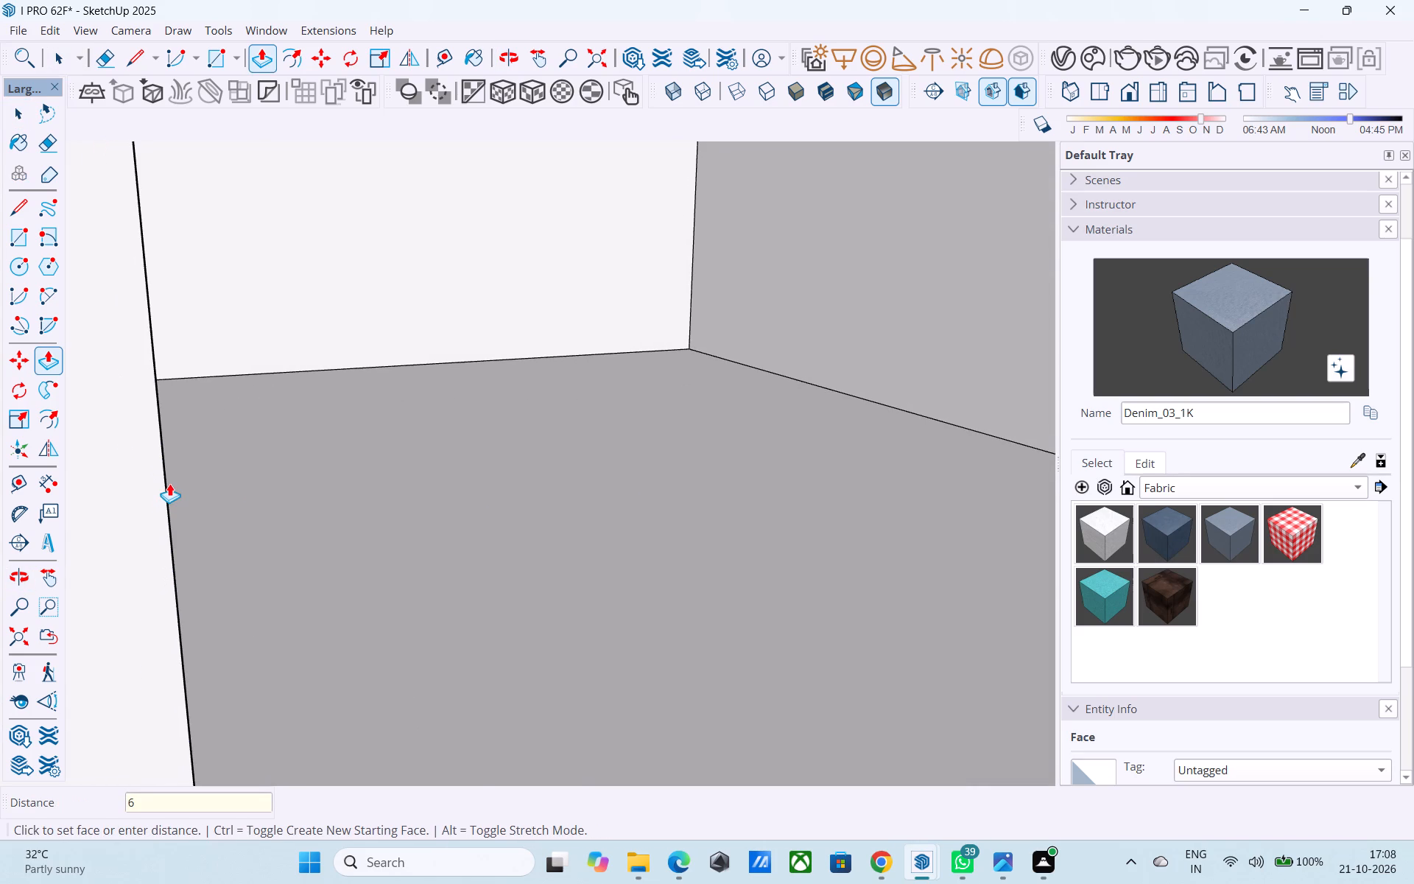
key("shift+quotedbl")
key("Return")
key("space")
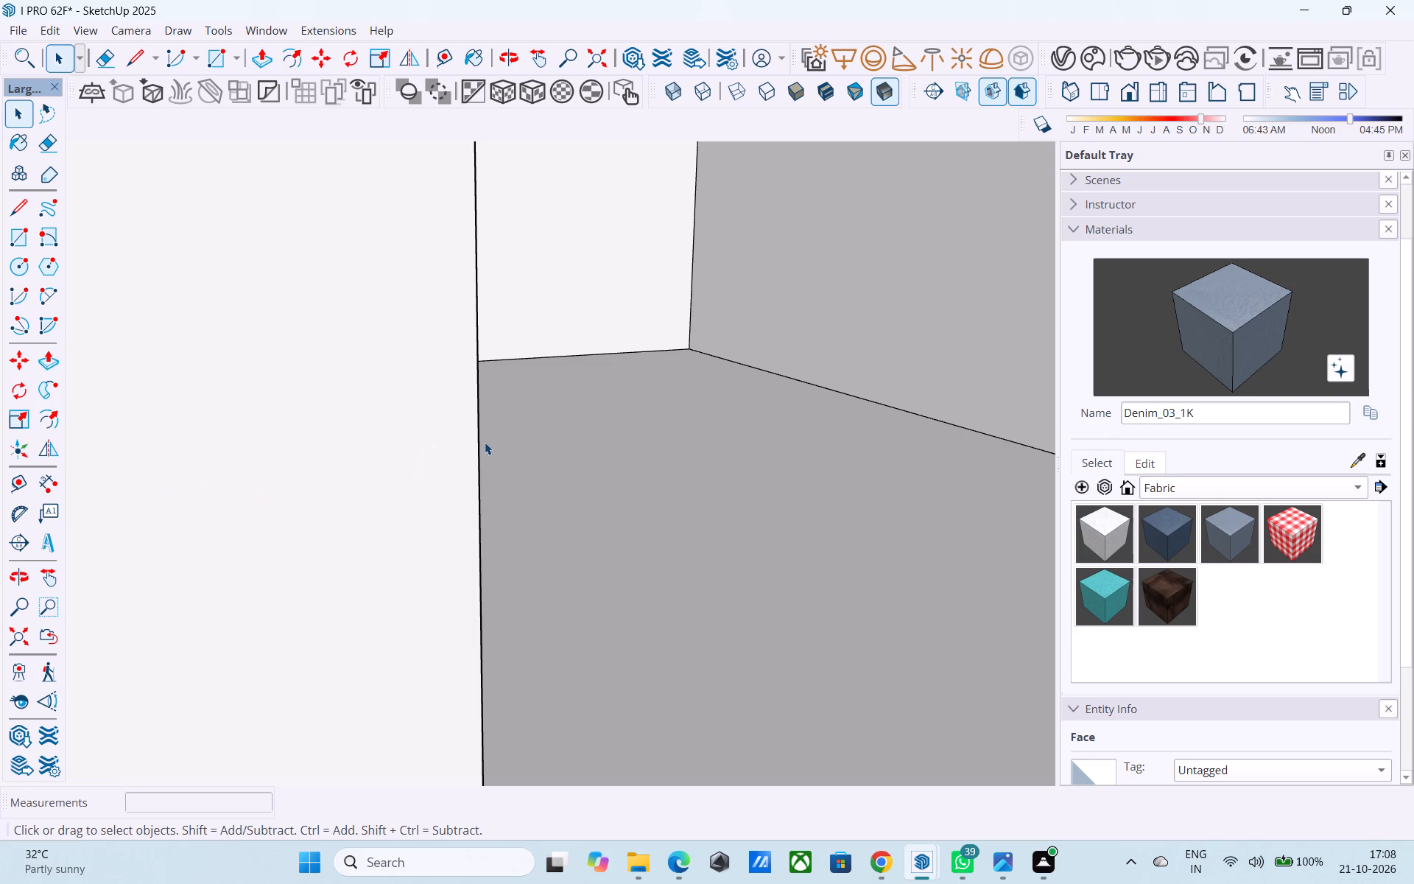
Copy the vertical end edge of the extended middle-storey wall 6" back along the wall face.
left_click(479, 444)
key("m")
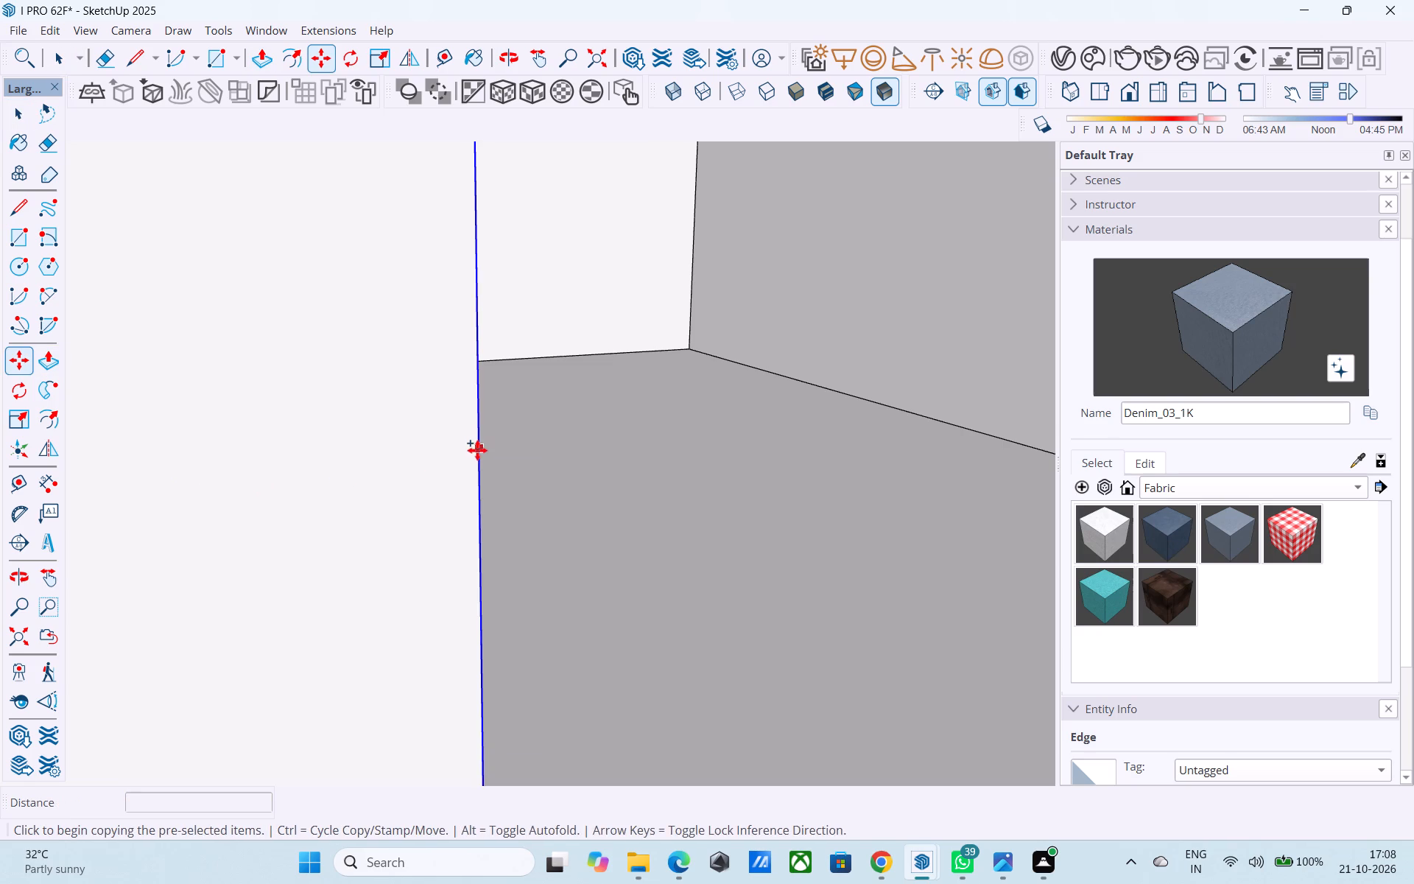
left_click(477, 450)
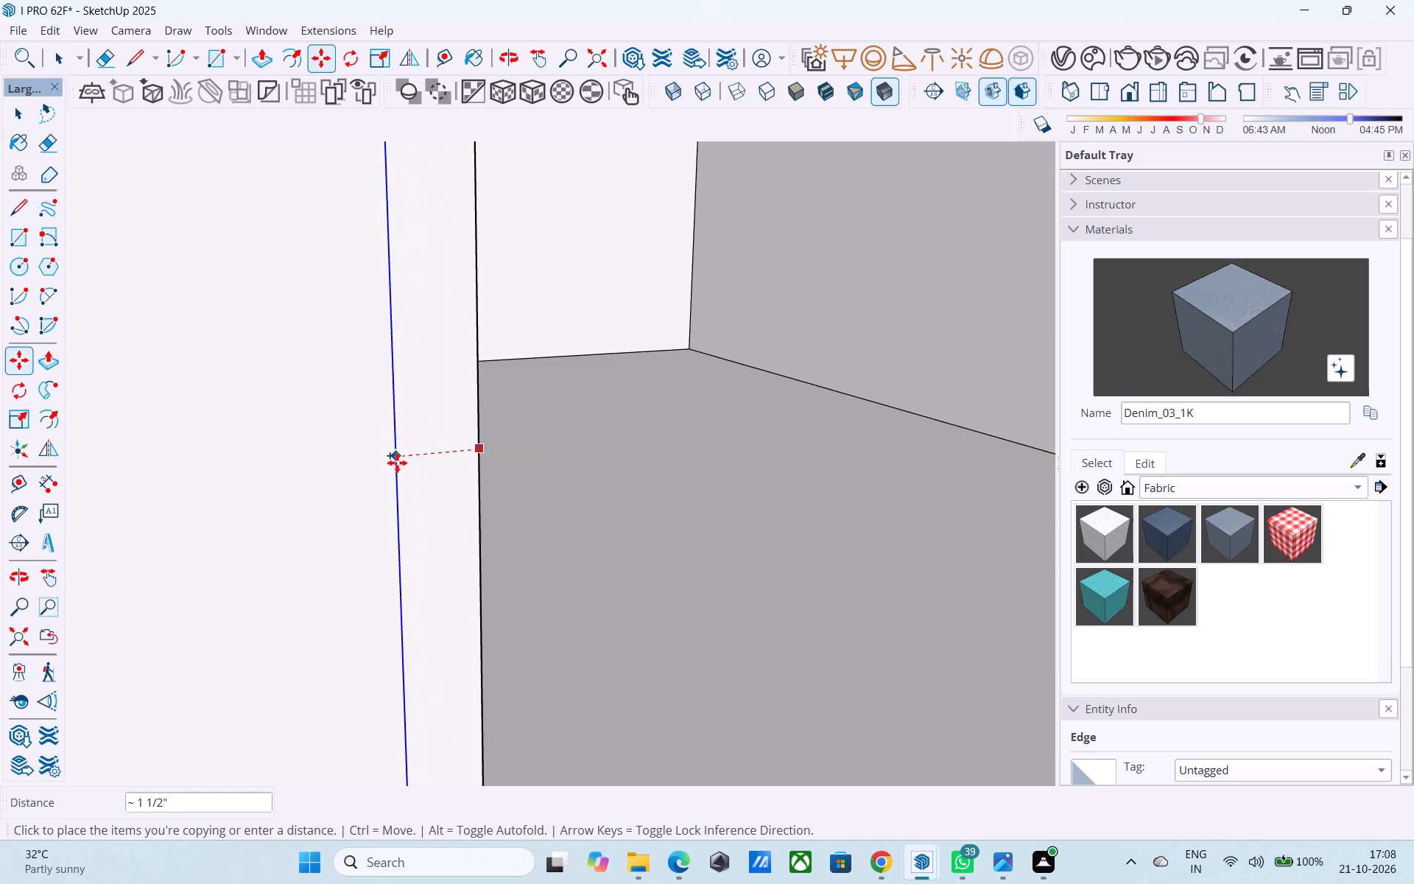
type("6\"")
key("Return")
key("space")
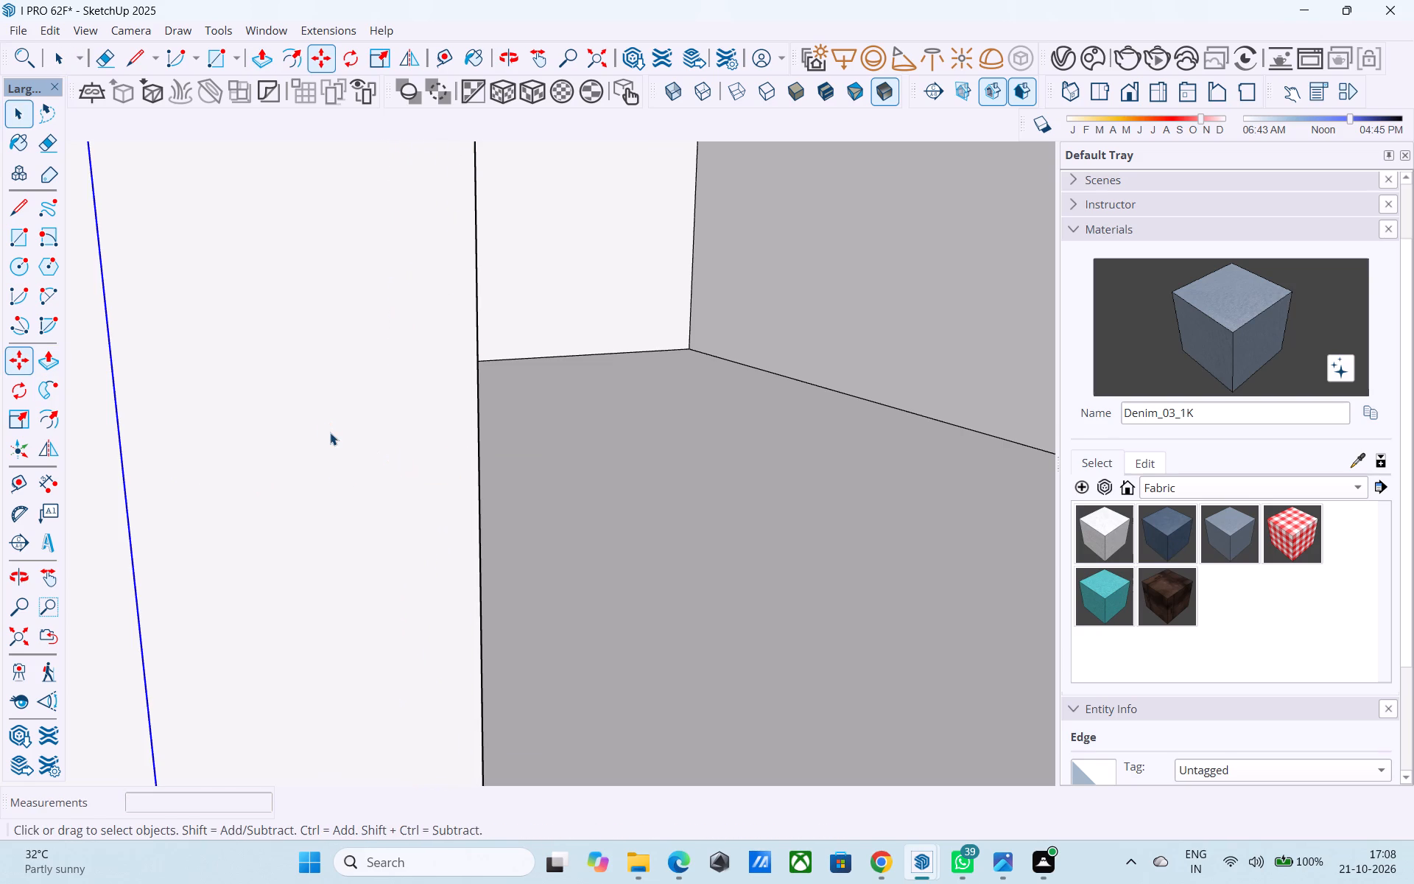
Push/Pull the 6" wide strip at the extended wall's end 4' 3" across the room behind the middle-storey corner opening.
left_click(330, 431)
key("p")
left_click(331, 432)
middle_click_drag(381, 465, 883, 365)
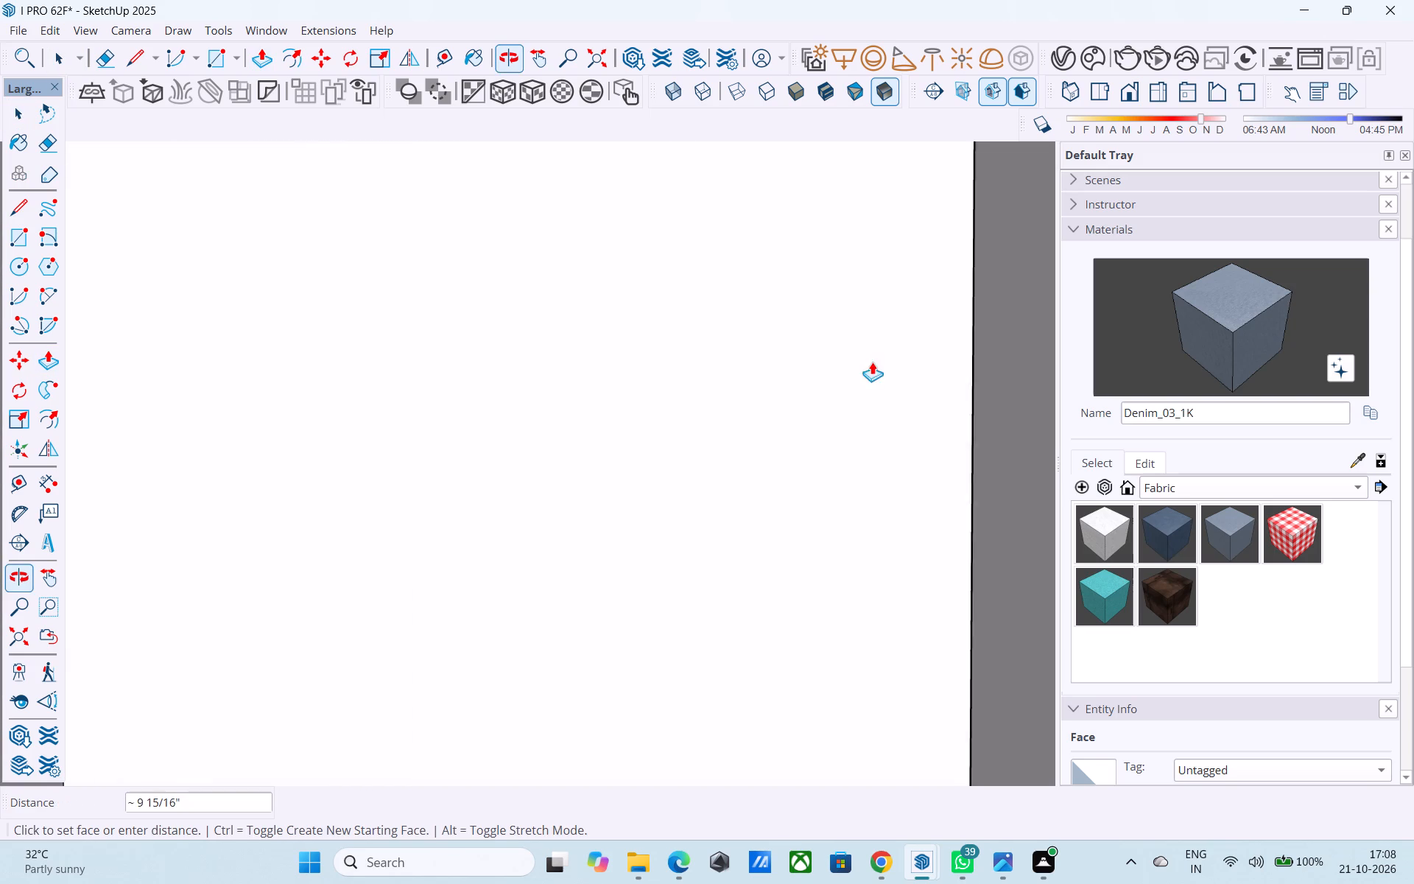
scroll(796, 357, "down", 16)
scroll(516, 446, "down", 5)
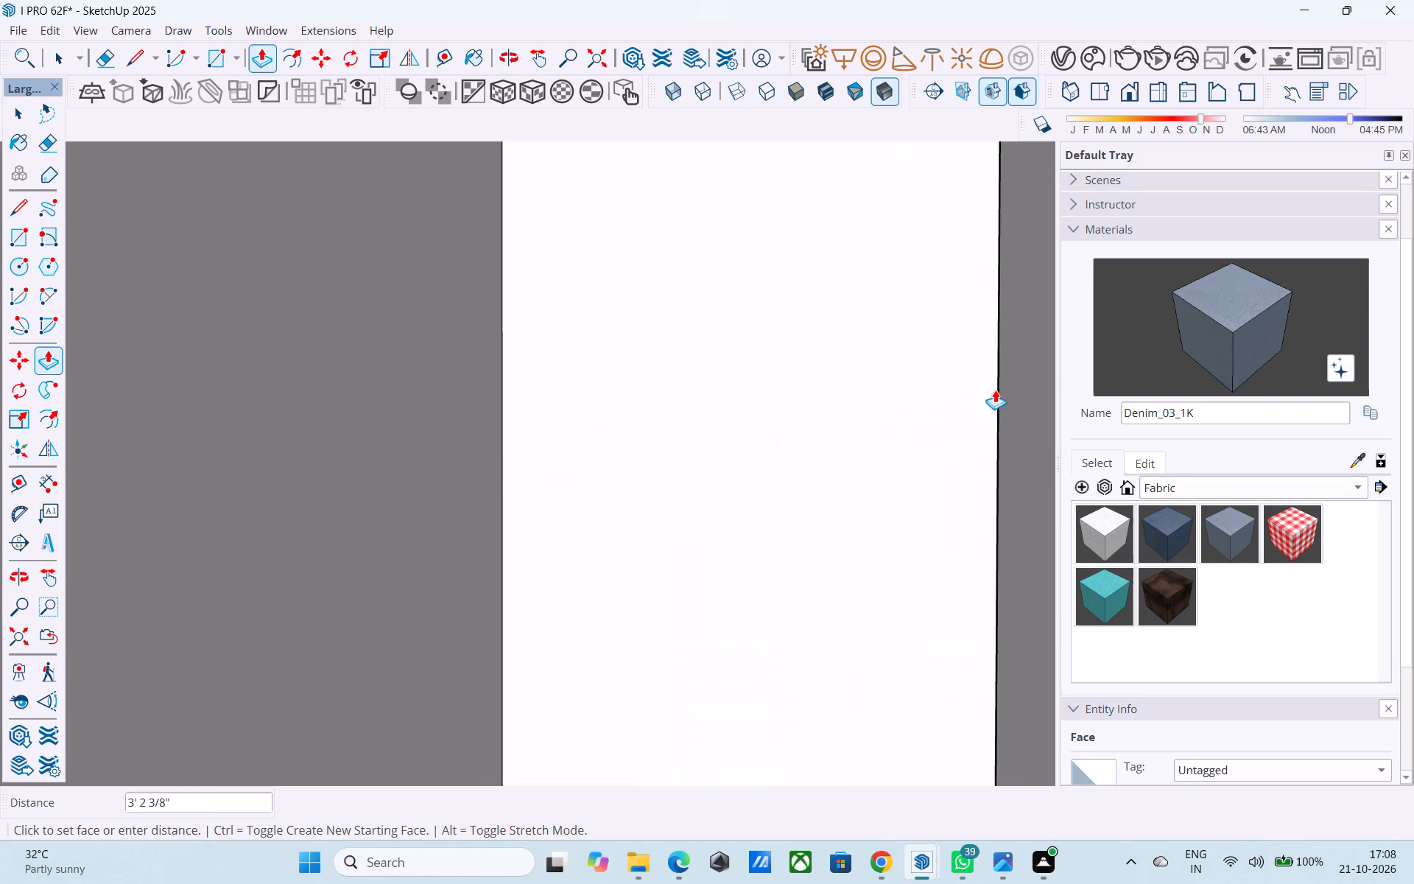
scroll(820, 404, "down", 7)
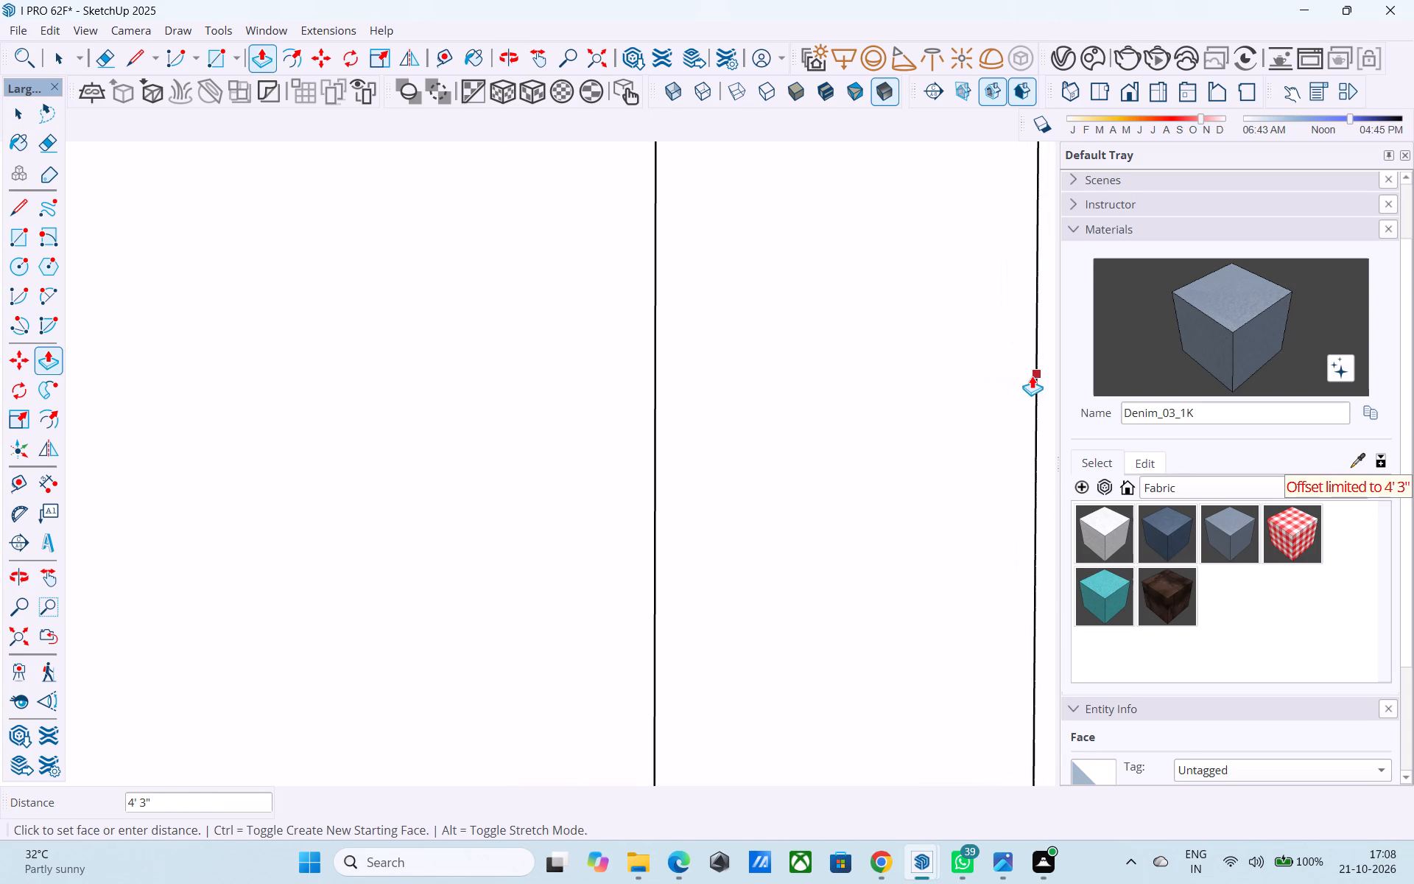
left_click(1033, 376)
Examine the closed-in middle-storey corner and the building's side and front facades from outside.
scroll(447, 411, "down", 6)
scroll(348, 431, "down", 14)
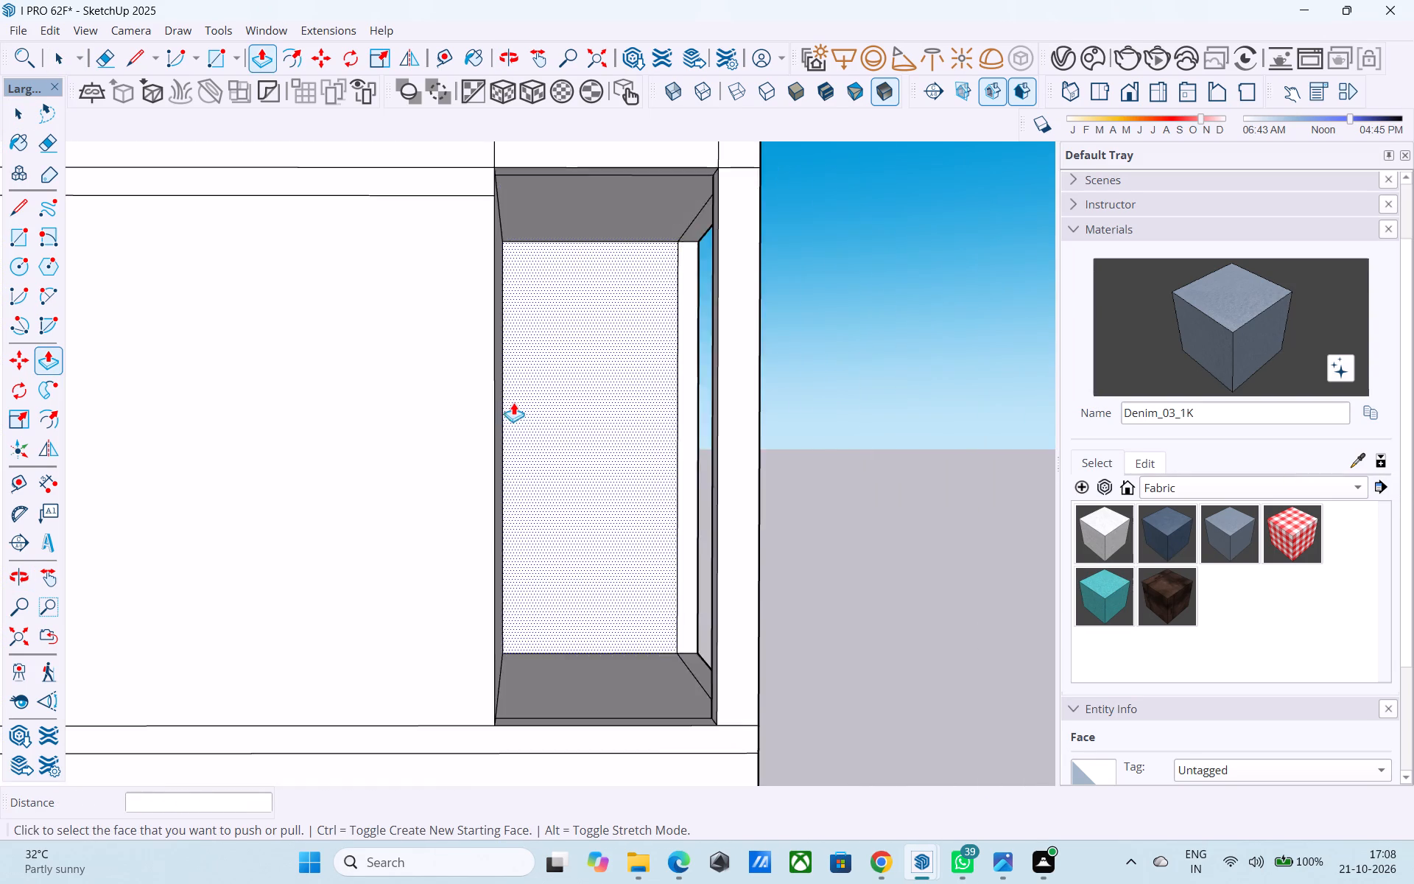
scroll(513, 402, "down", 2)
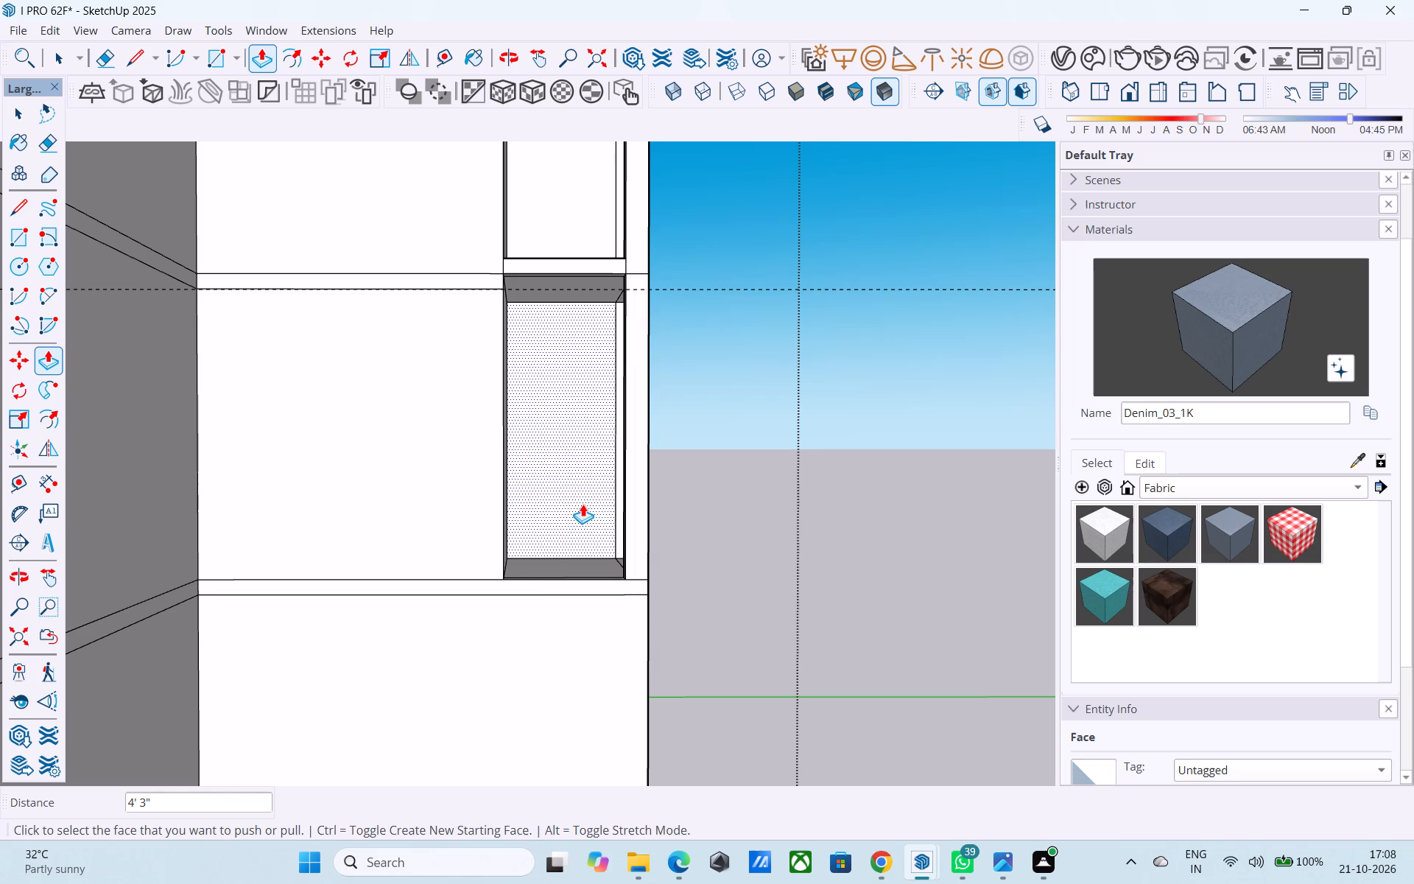
scroll(511, 608, "down", 4)
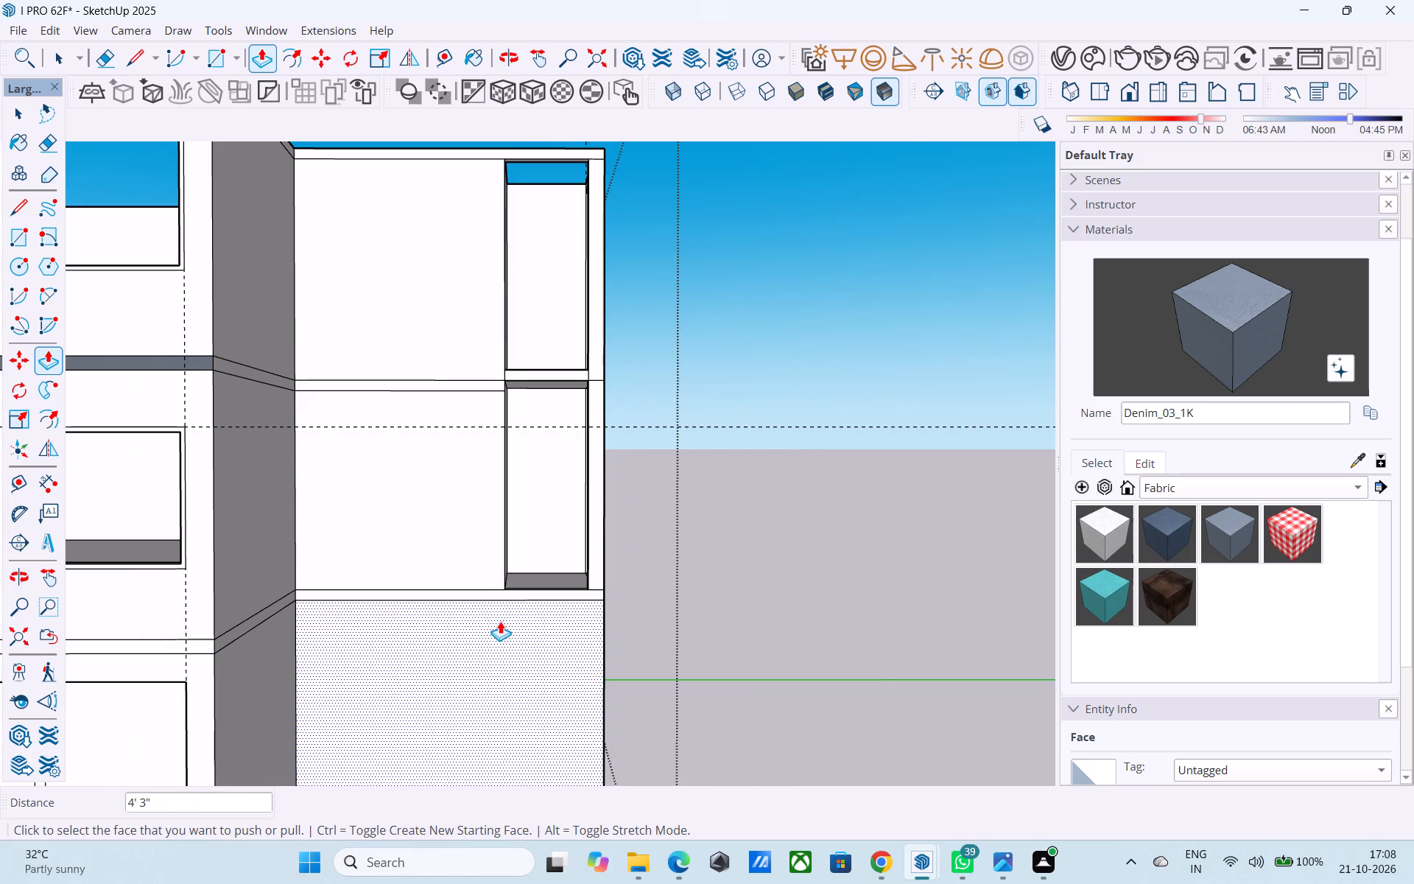
scroll(449, 662, "down", 3)
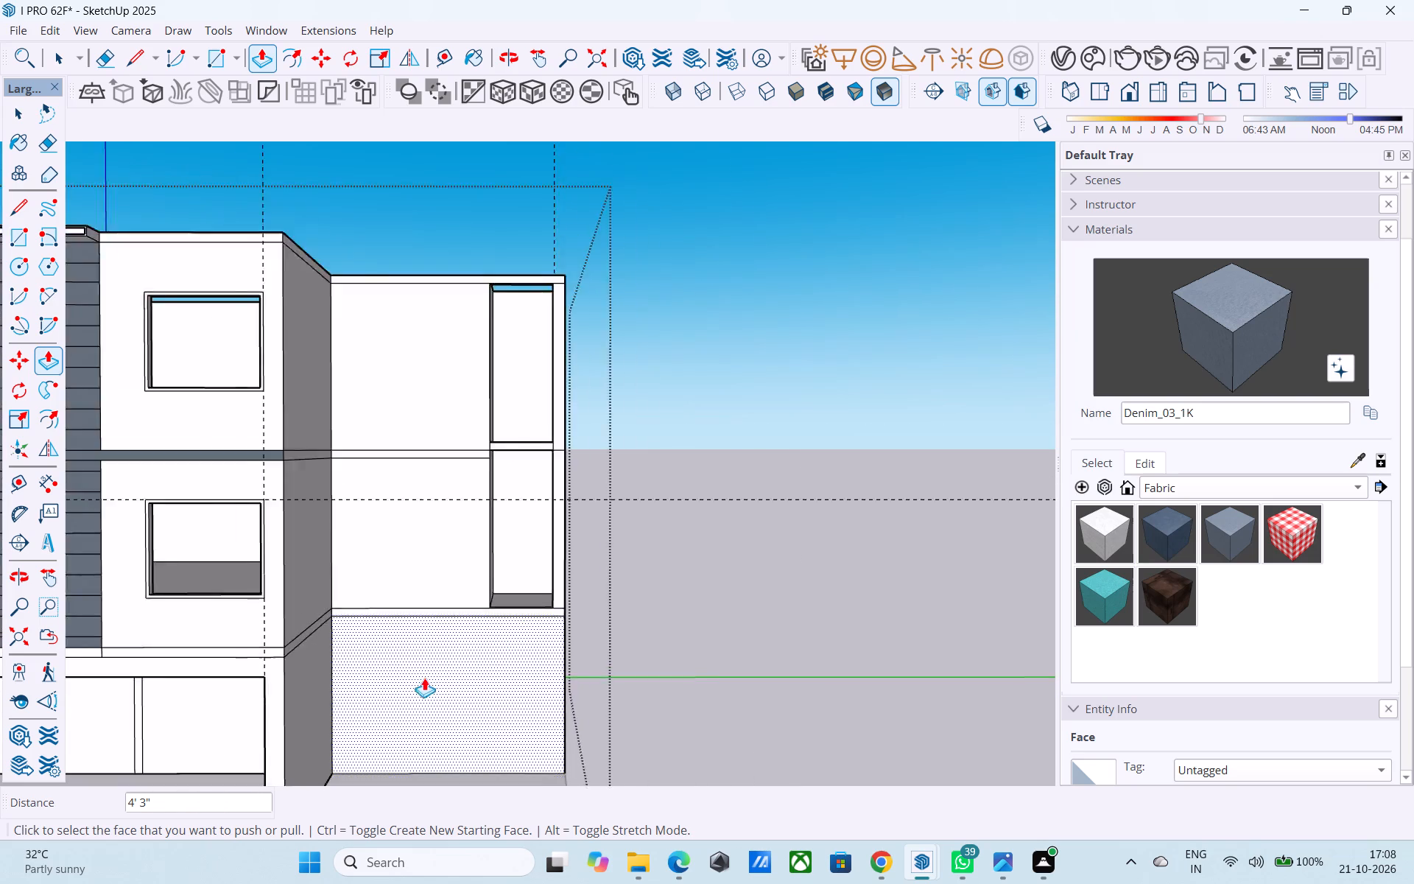
scroll(424, 678, "down", 1)
middle_click_drag(421, 680, 275, 696)
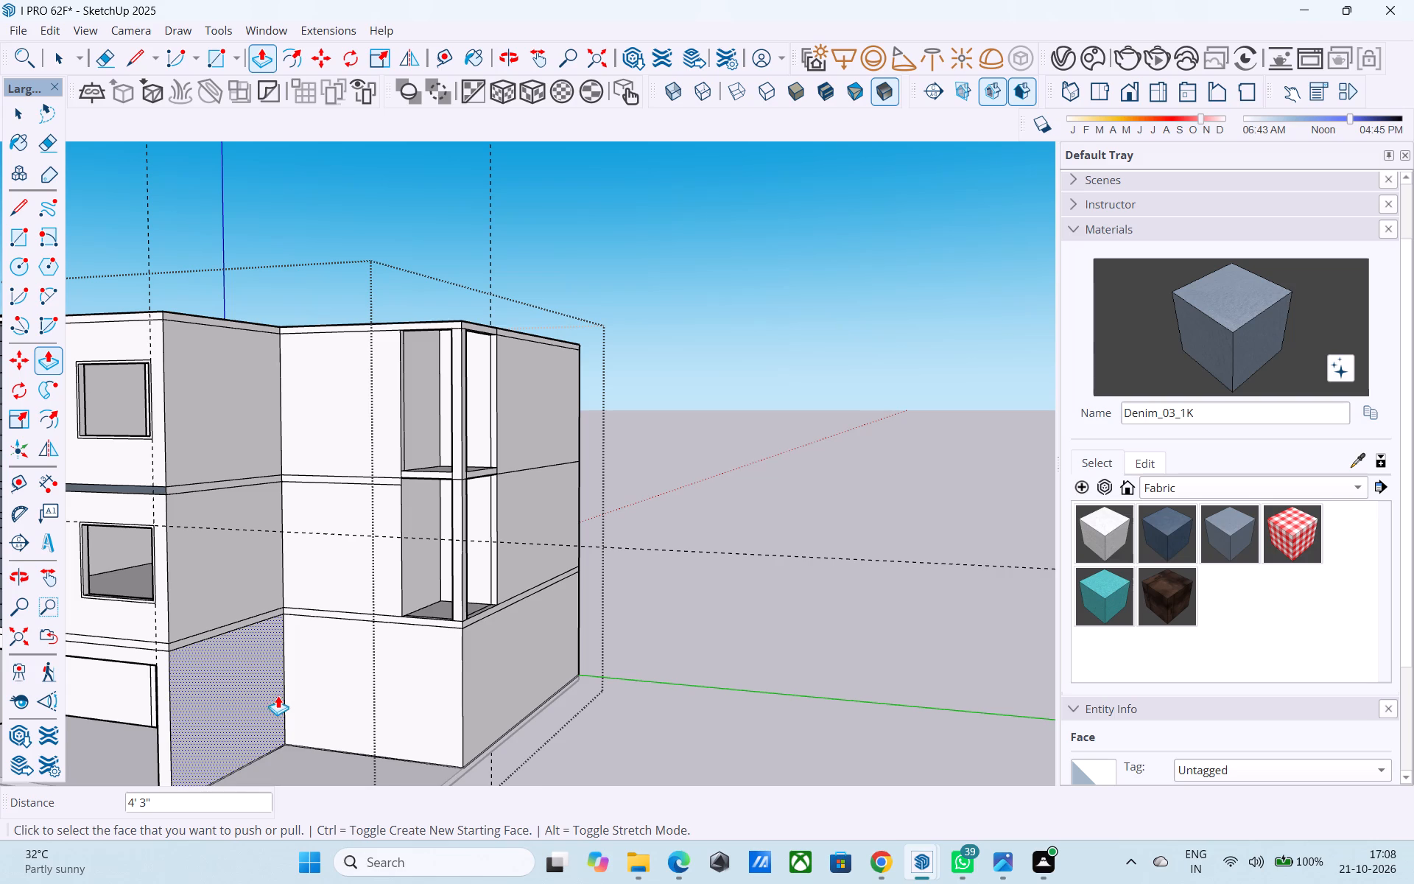
scroll(281, 698, "up", 4)
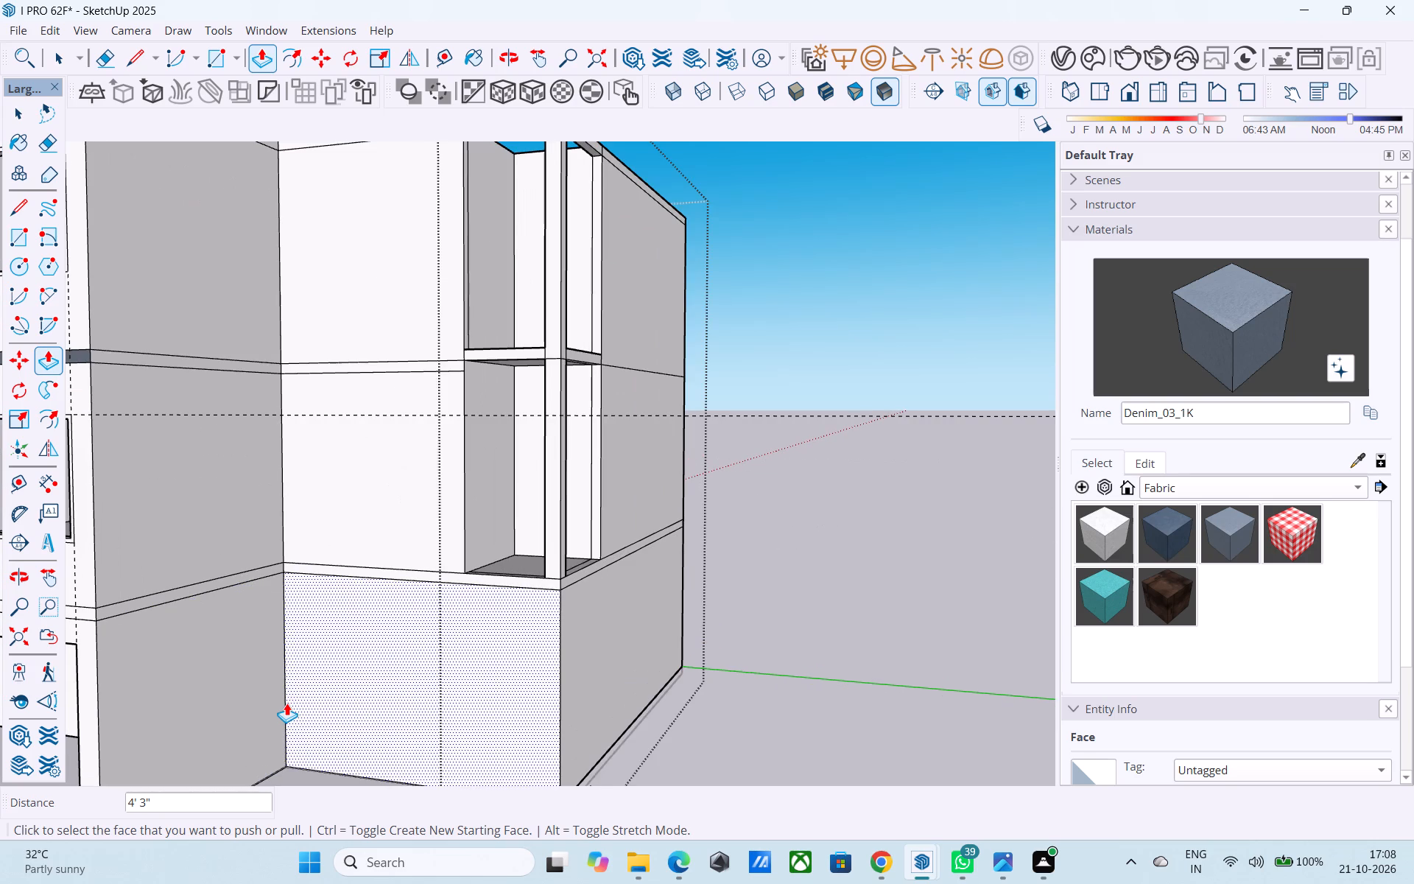
scroll(286, 703, "up", 1)
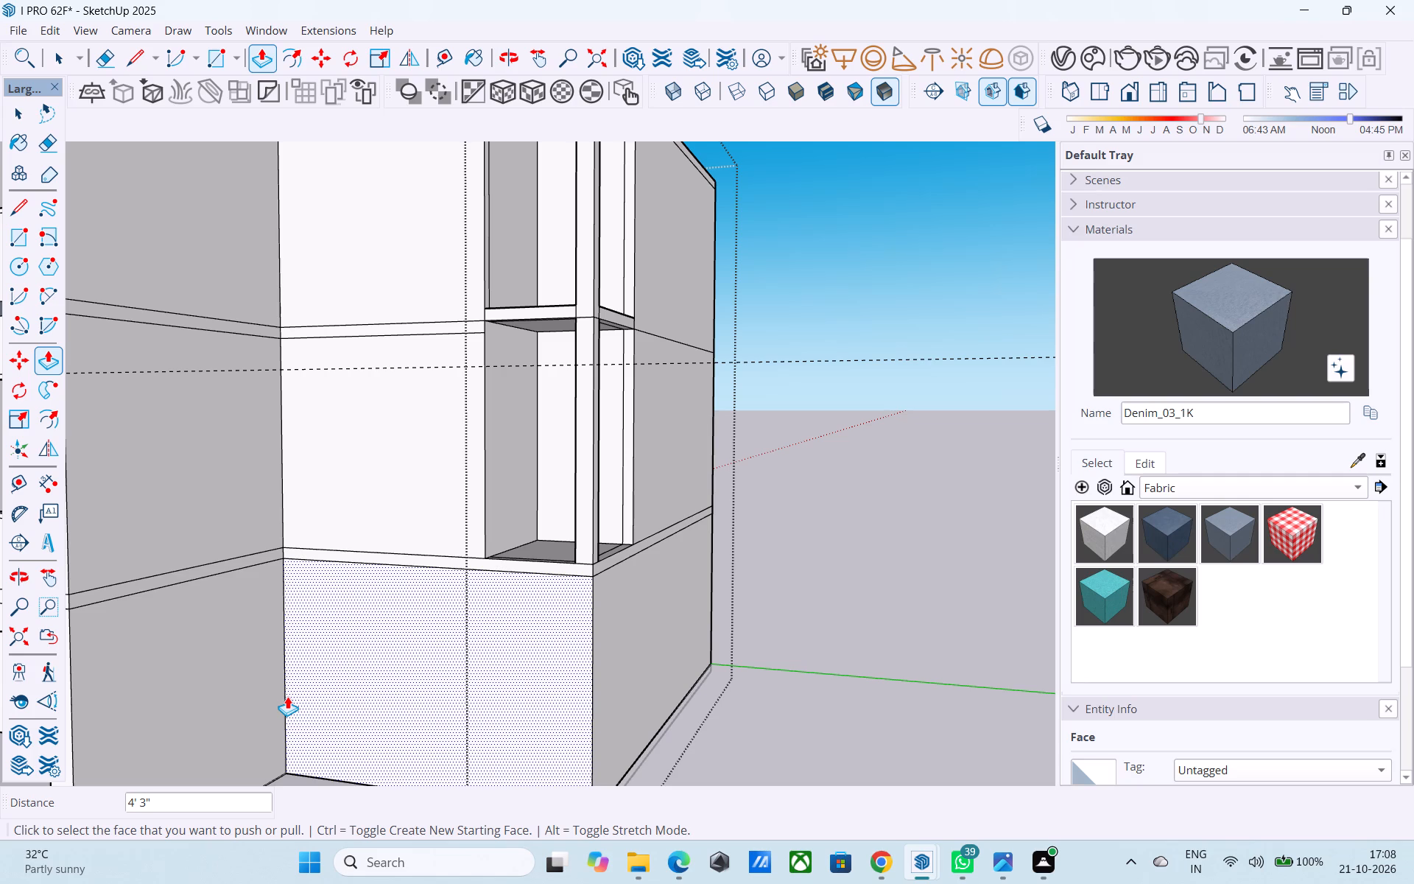
scroll(289, 694, "down", 4)
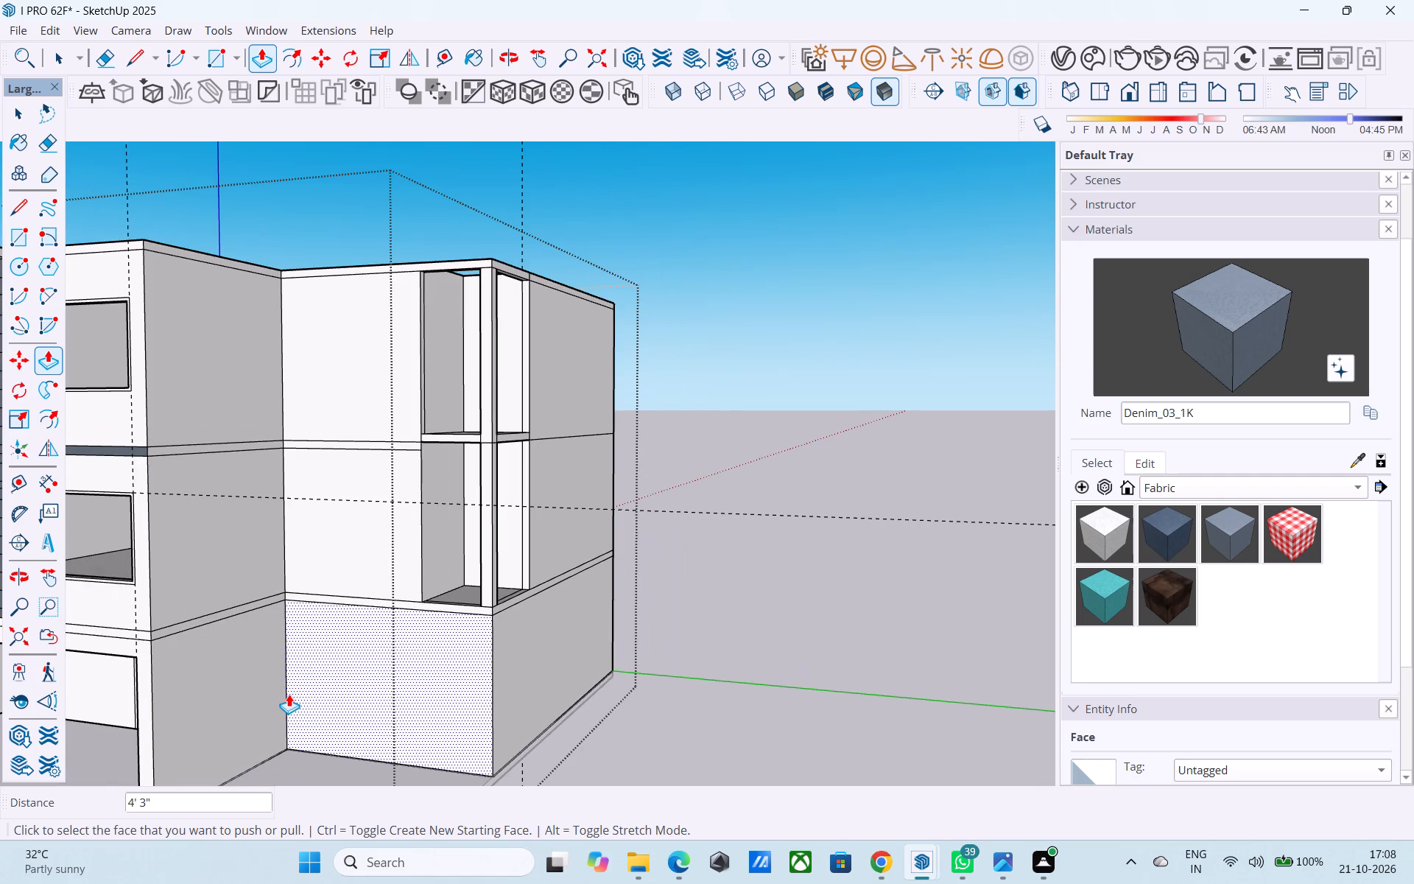
middle_click_drag(286, 692, 258, 664)
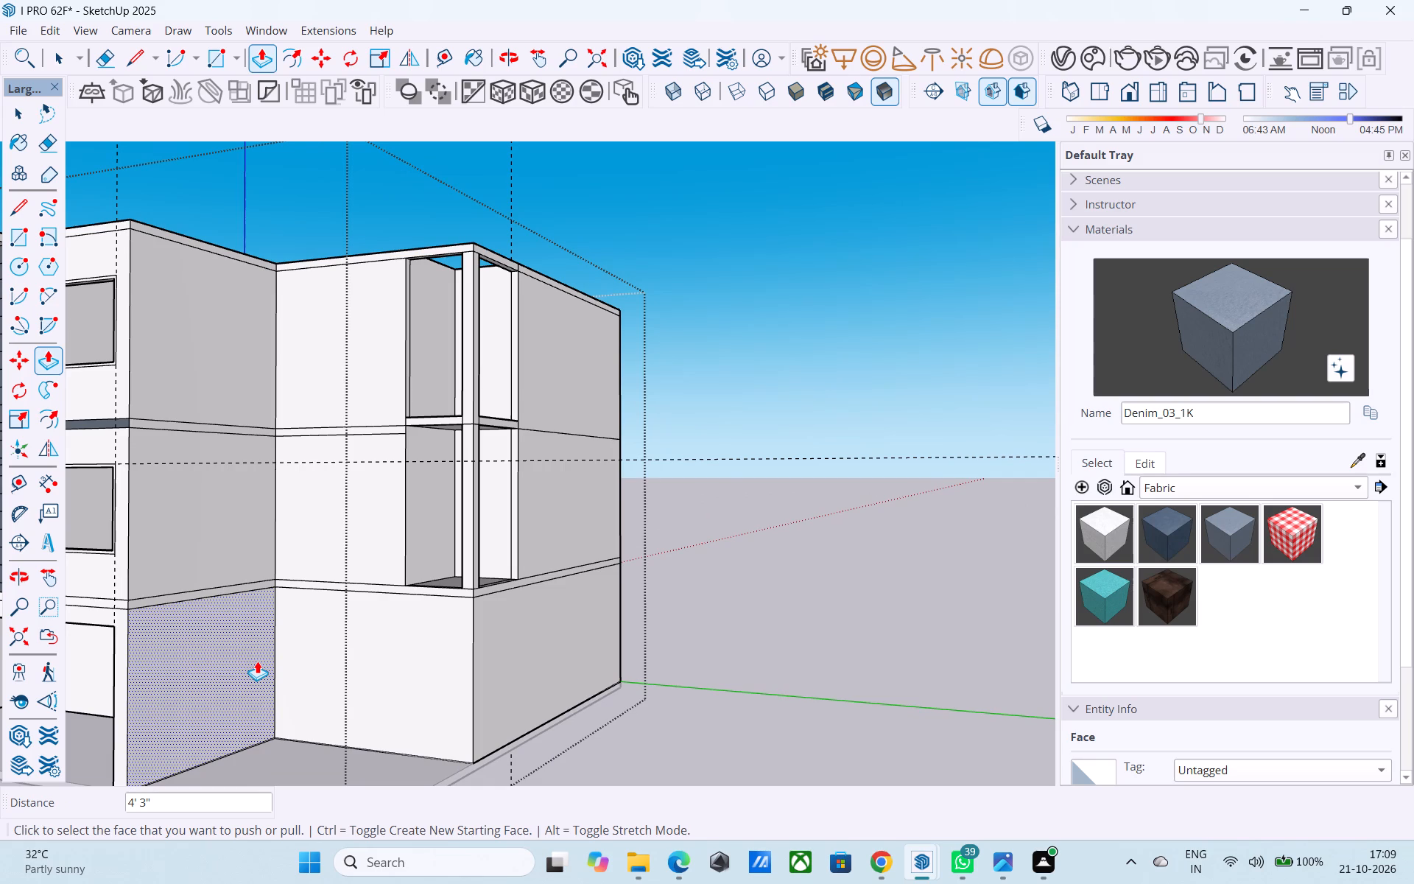
middle_click_drag(257, 659, 207, 686)
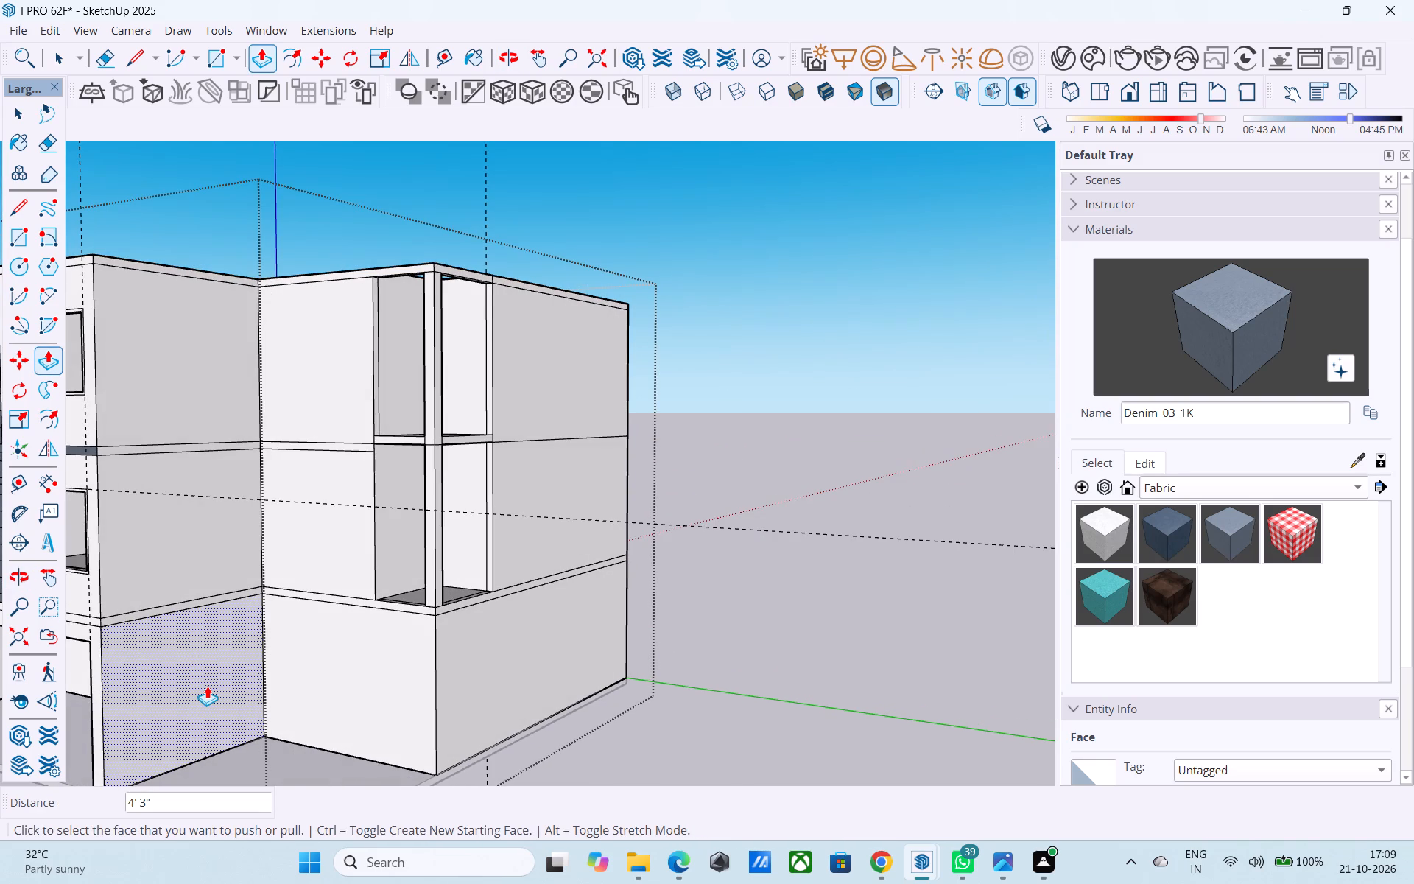
middle_click_drag(207, 686, 194, 678)
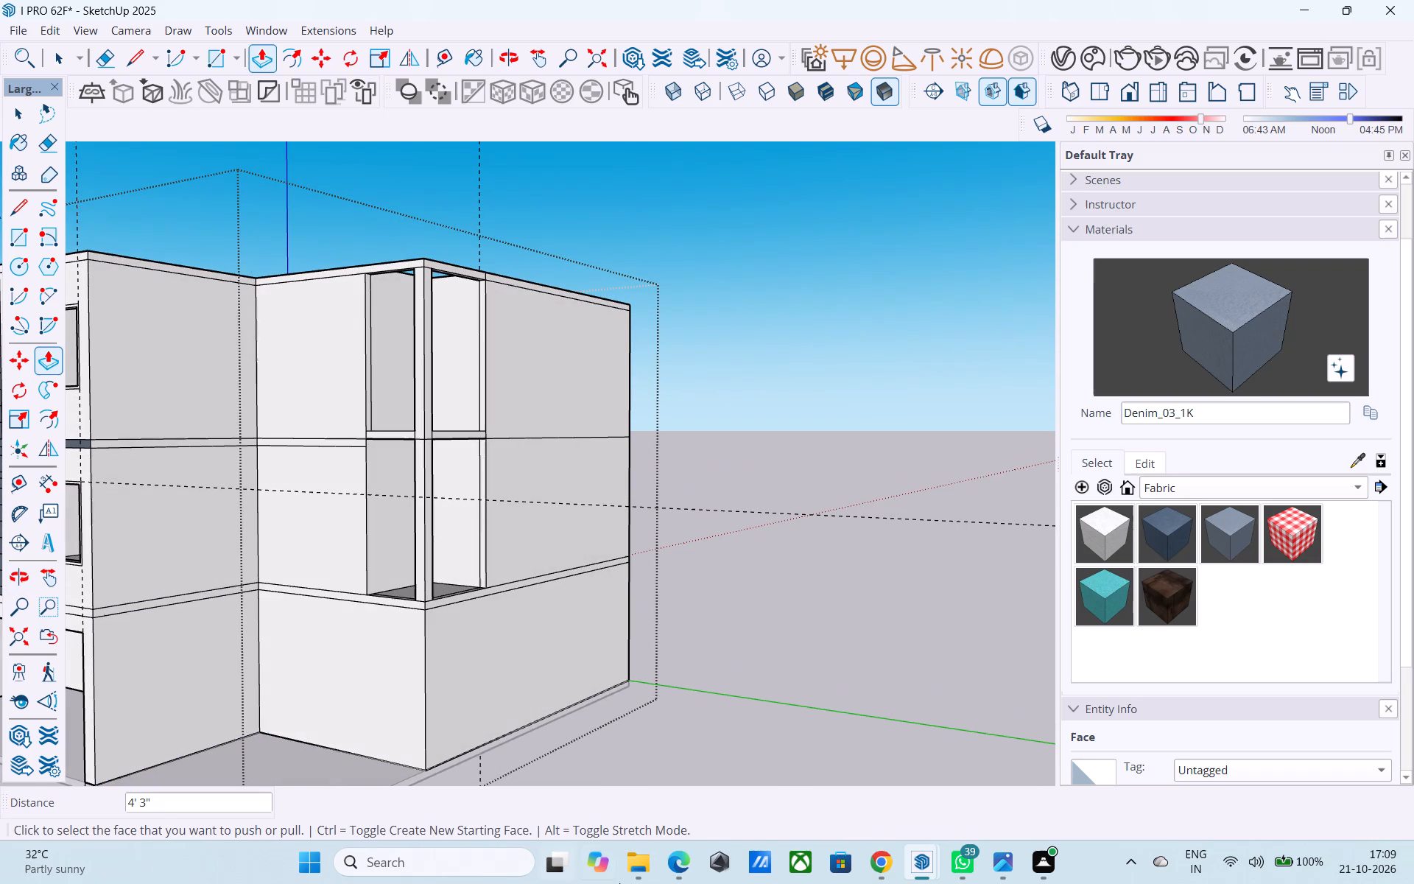
scroll(593, 609, "down", 6)
middle_click_drag(548, 588, 811, 575)
middle_click_drag(588, 555, 742, 552)
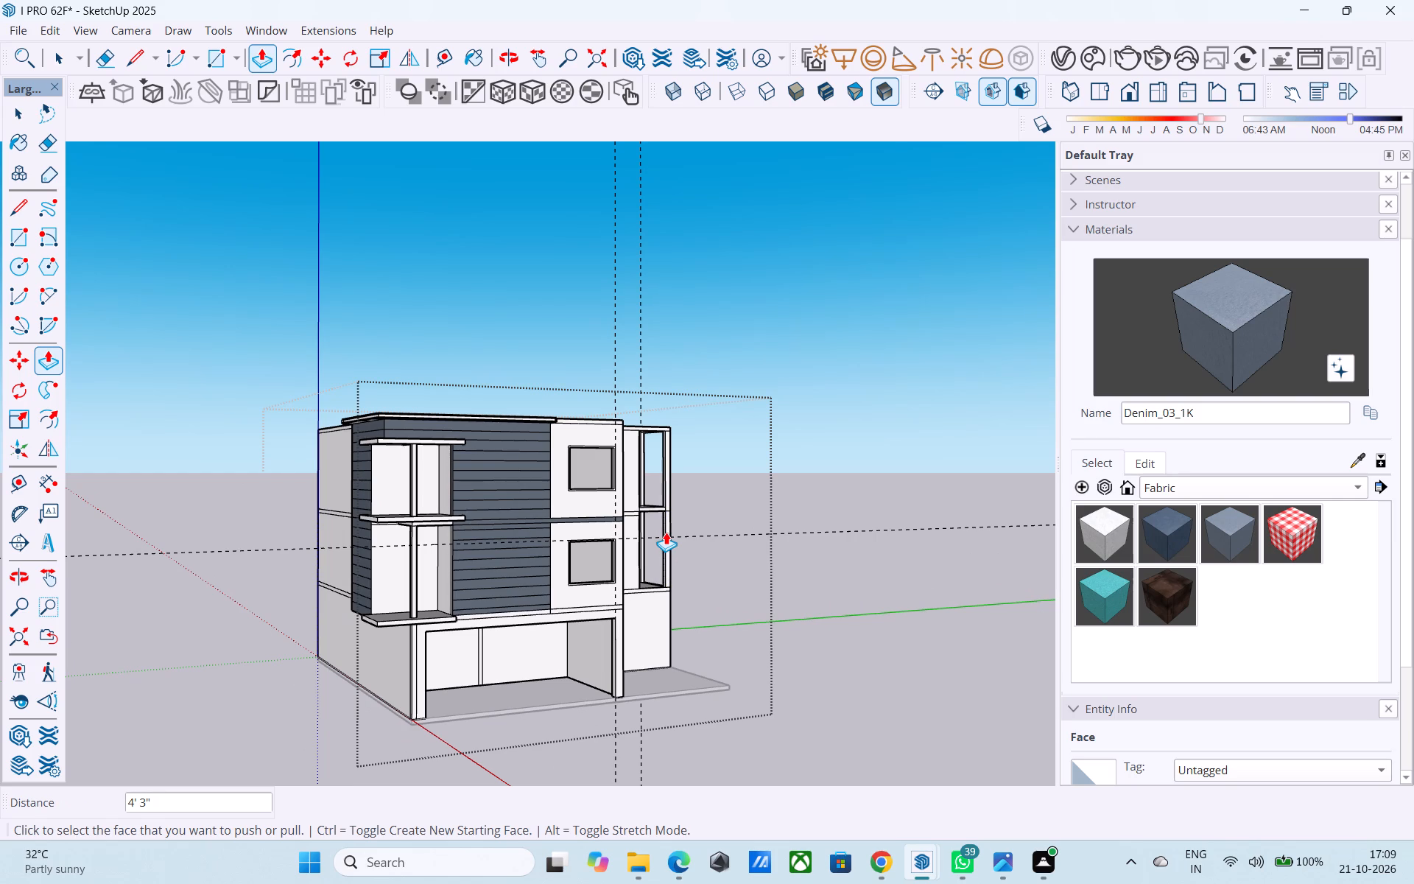
key("space")
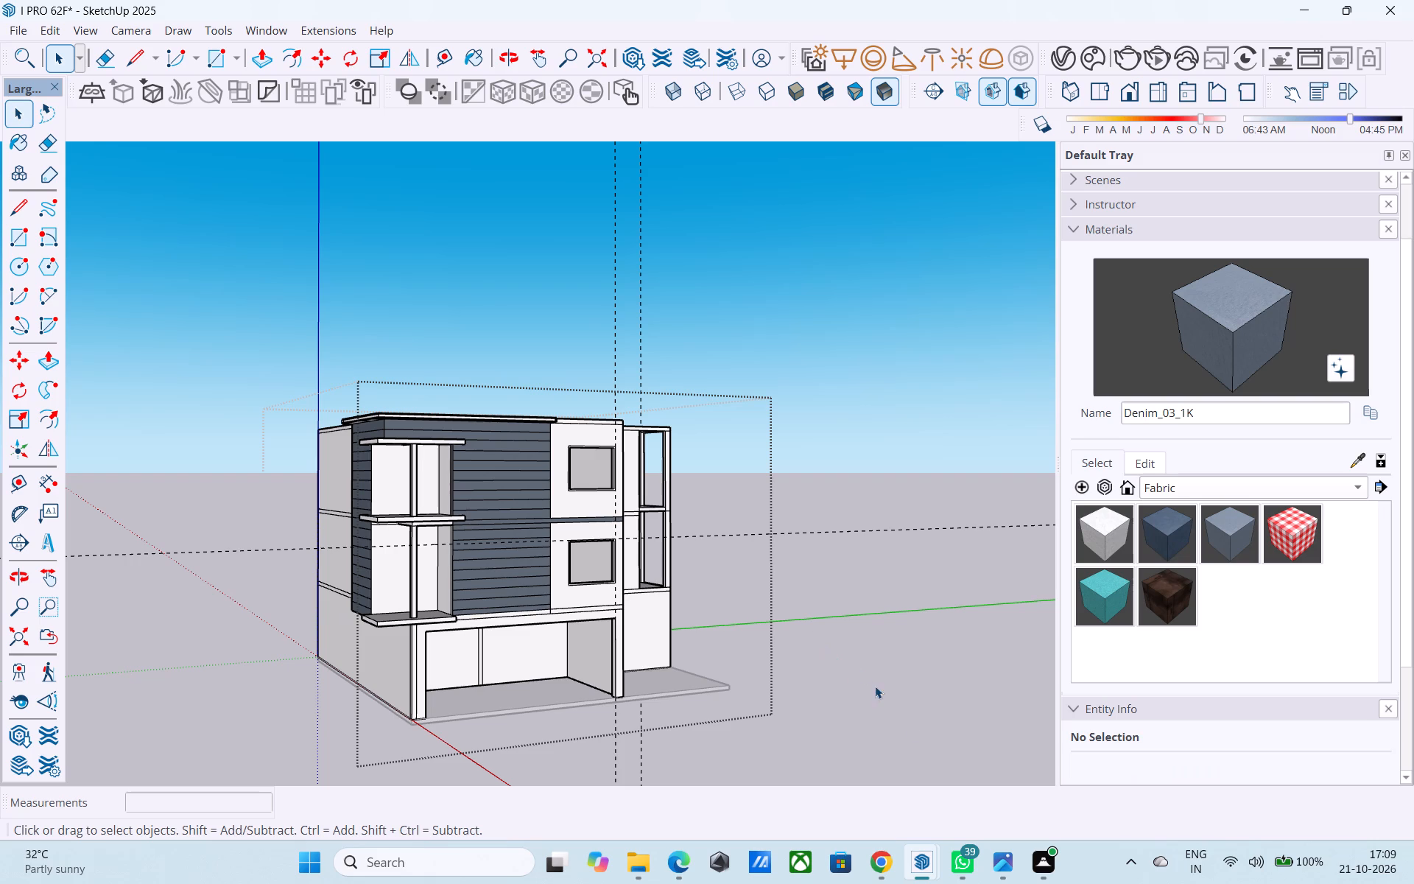
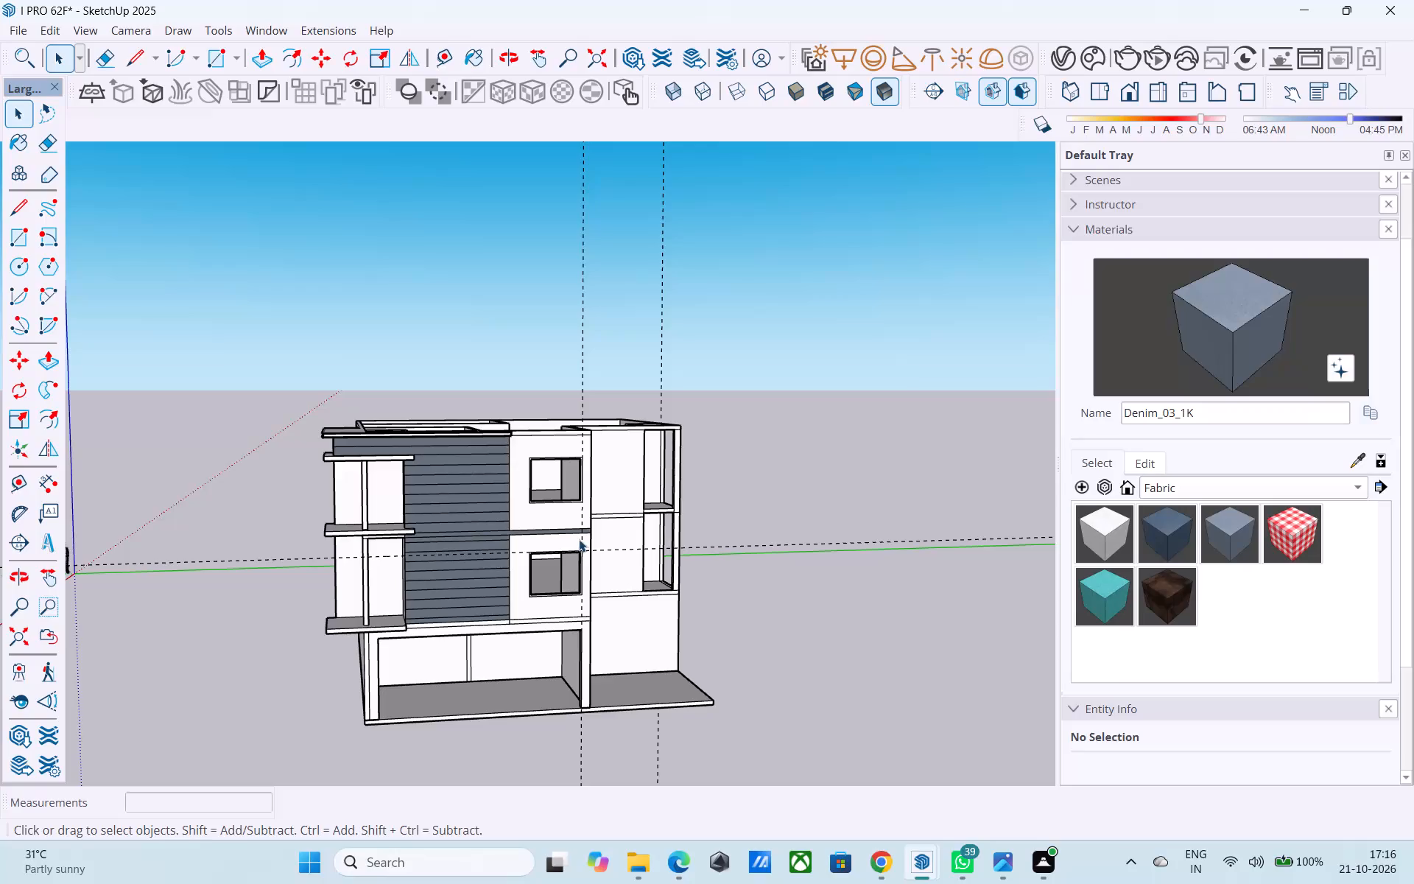
Draw a 19' by 14' 6" rectangle across the rear corner room's opening, between the inner corners of its wall tops.
middle_click_drag(576, 532, 578, 645)
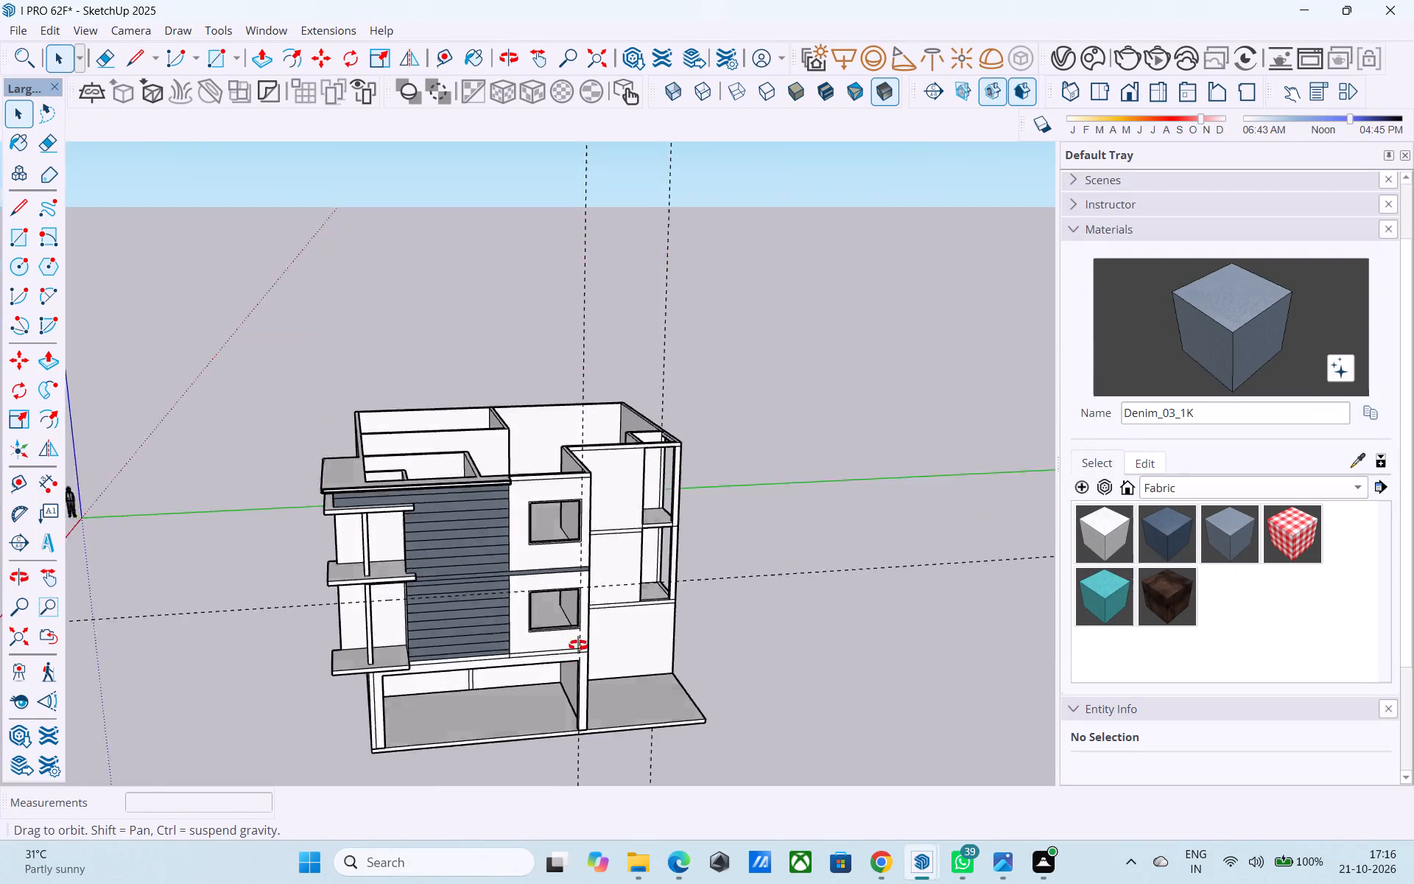
middle_click_drag(578, 645, 652, 765)
scroll(572, 538, "up", 5)
middle_click_drag(616, 579, 660, 594)
middle_click_drag(467, 540, 465, 594)
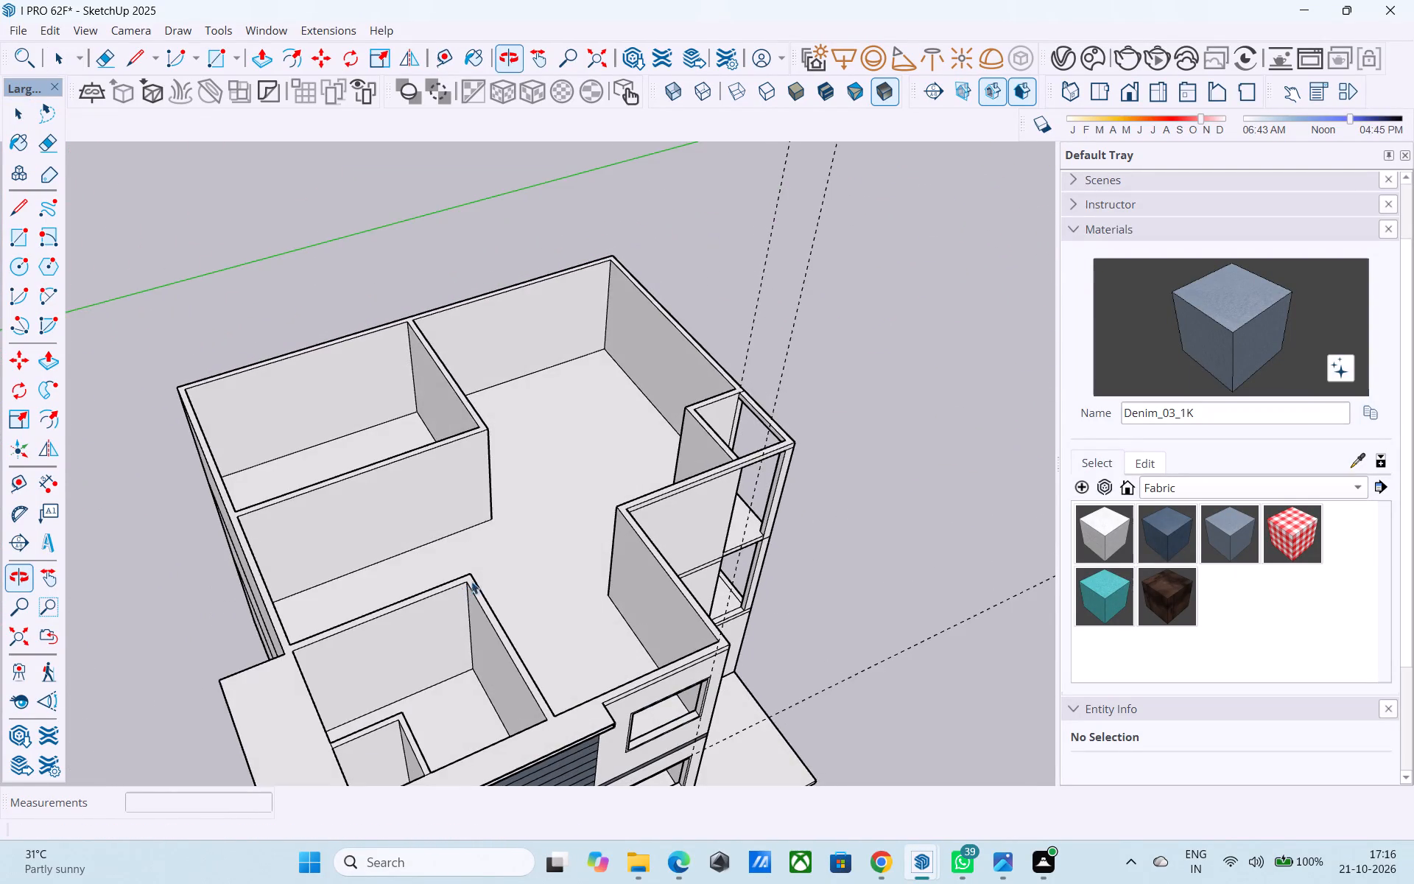
scroll(475, 578, "down", 3)
middle_click_drag(474, 578, 449, 618)
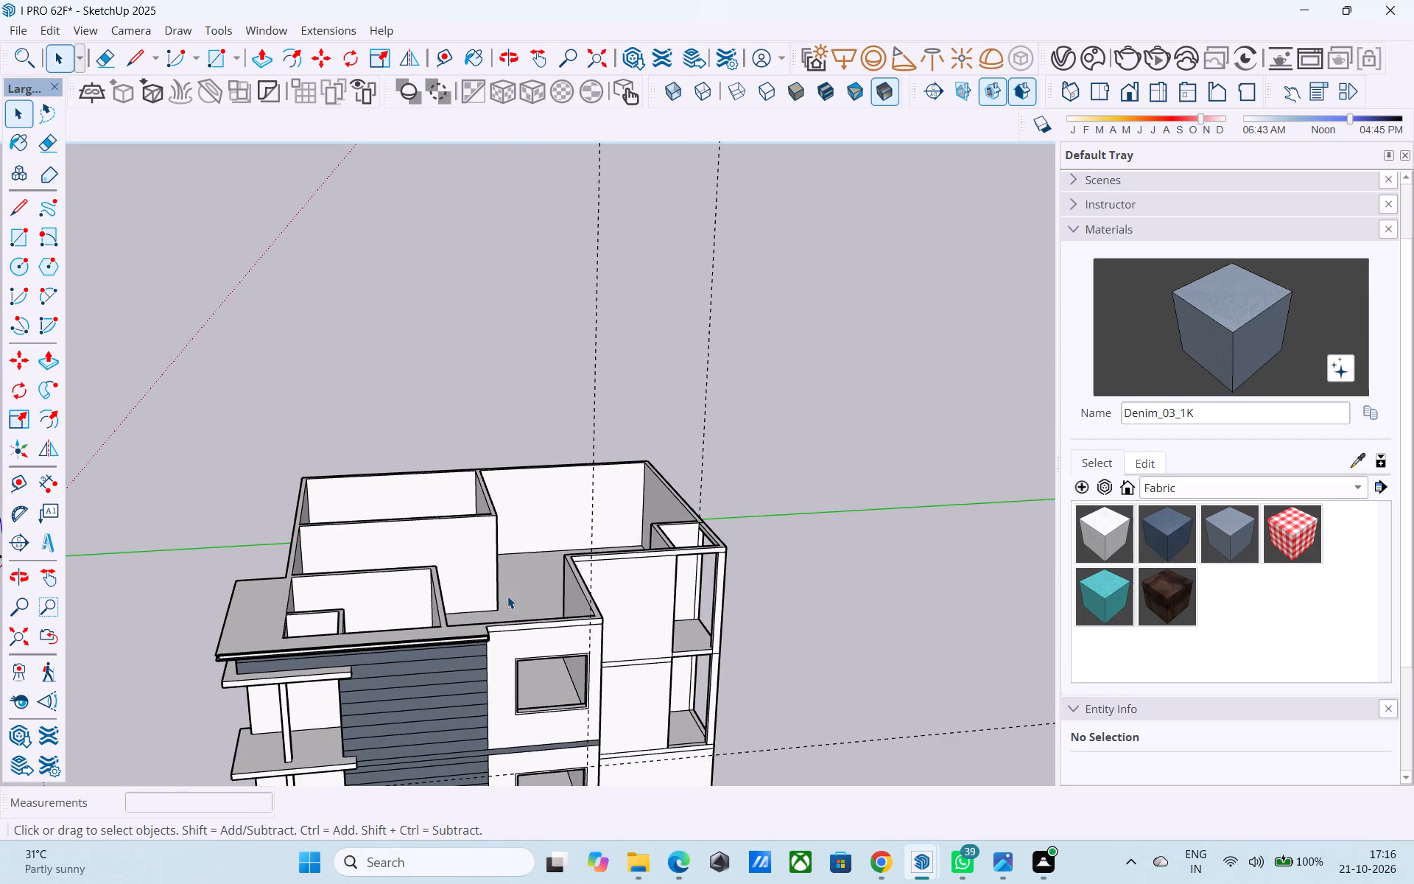
scroll(507, 596, "down", 1)
middle_click_drag(517, 614, 521, 682)
scroll(538, 670, "down", 2)
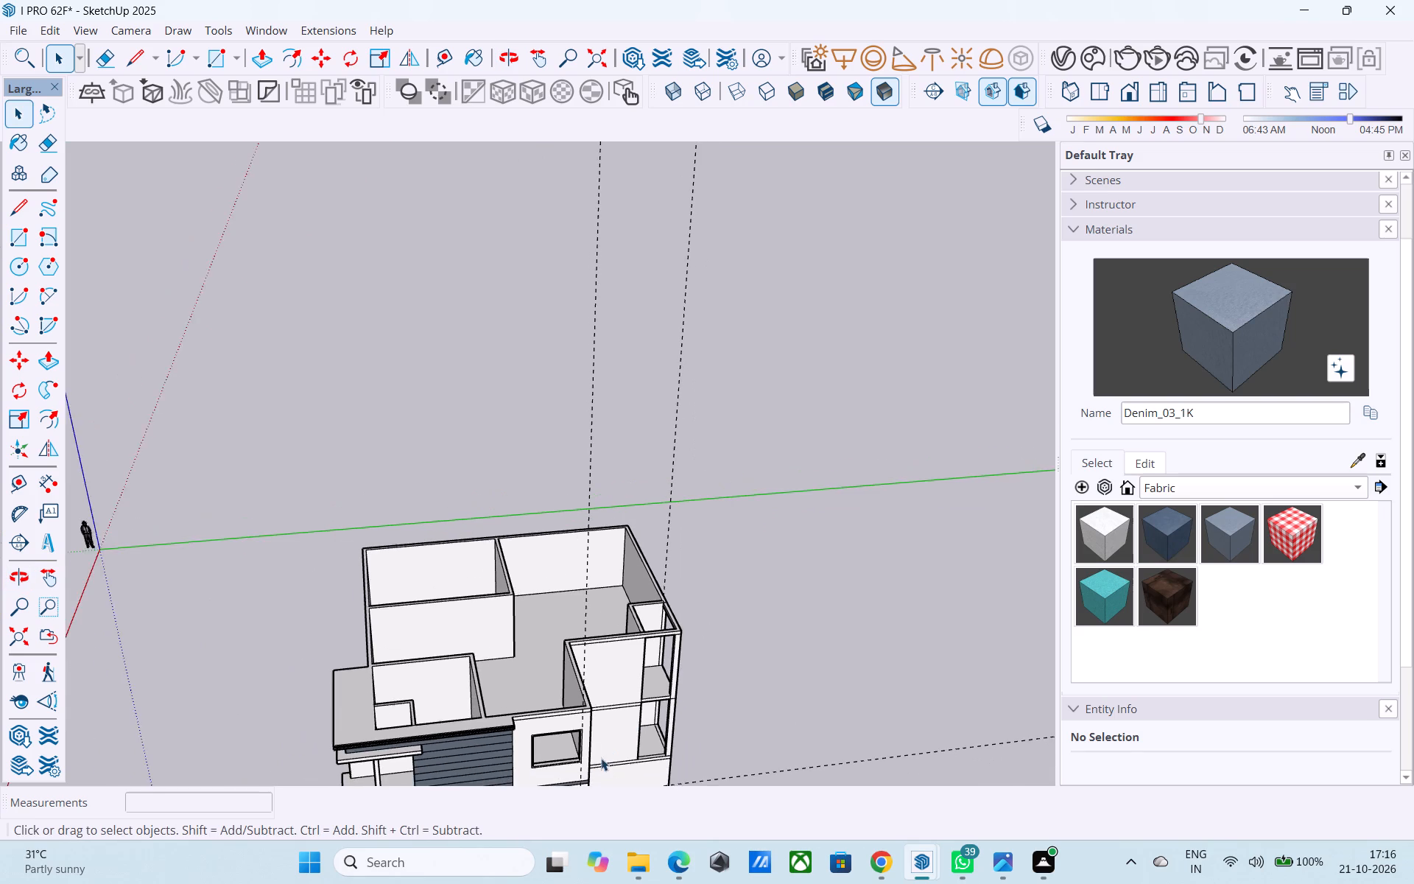
scroll(601, 758, "down", 1)
middle_click_drag(460, 681, 518, 737)
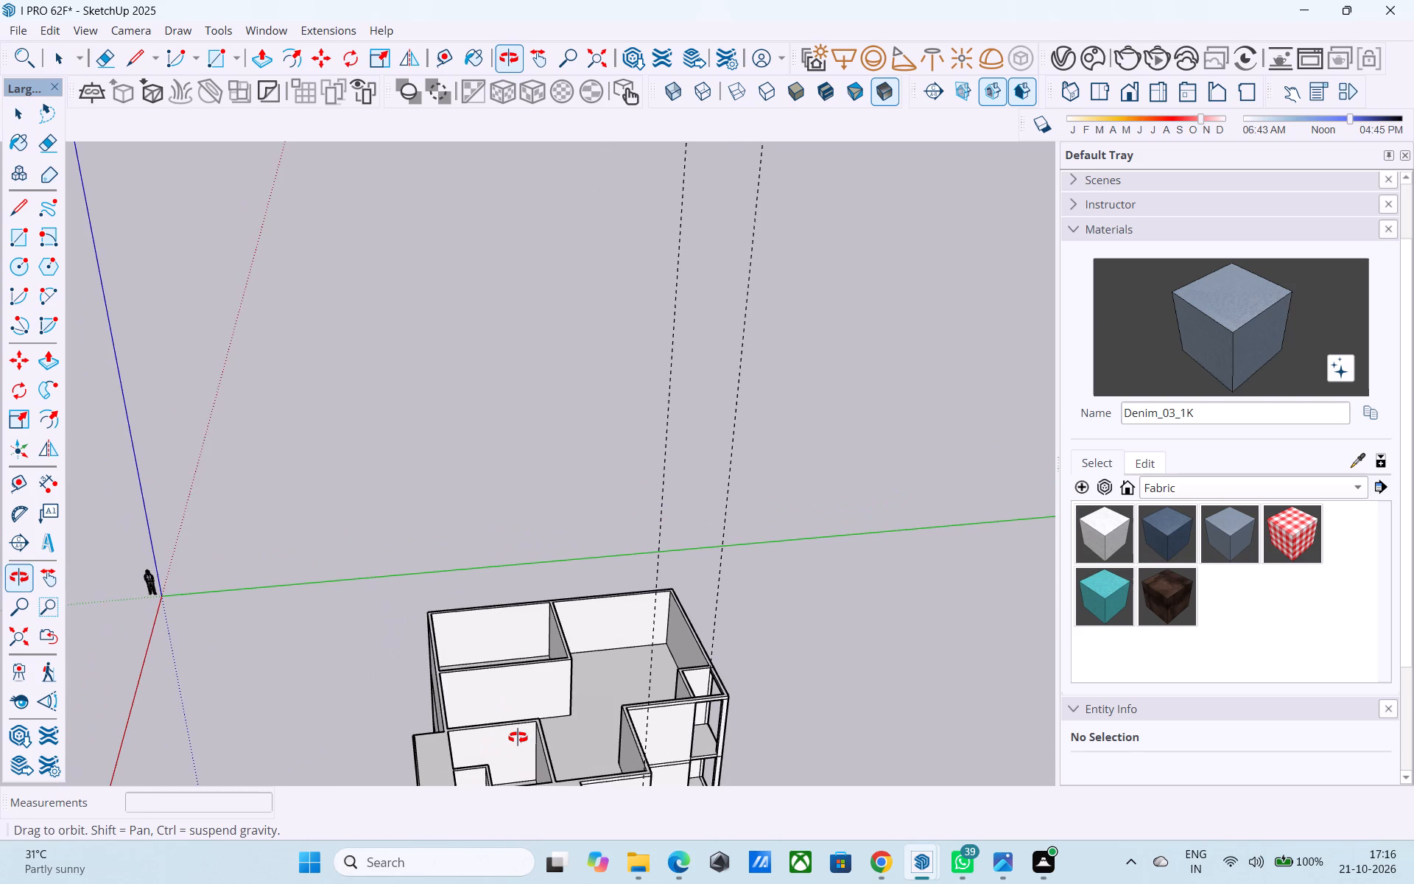
middle_click_drag(518, 737, 485, 698)
middle_click_drag(490, 651, 437, 679)
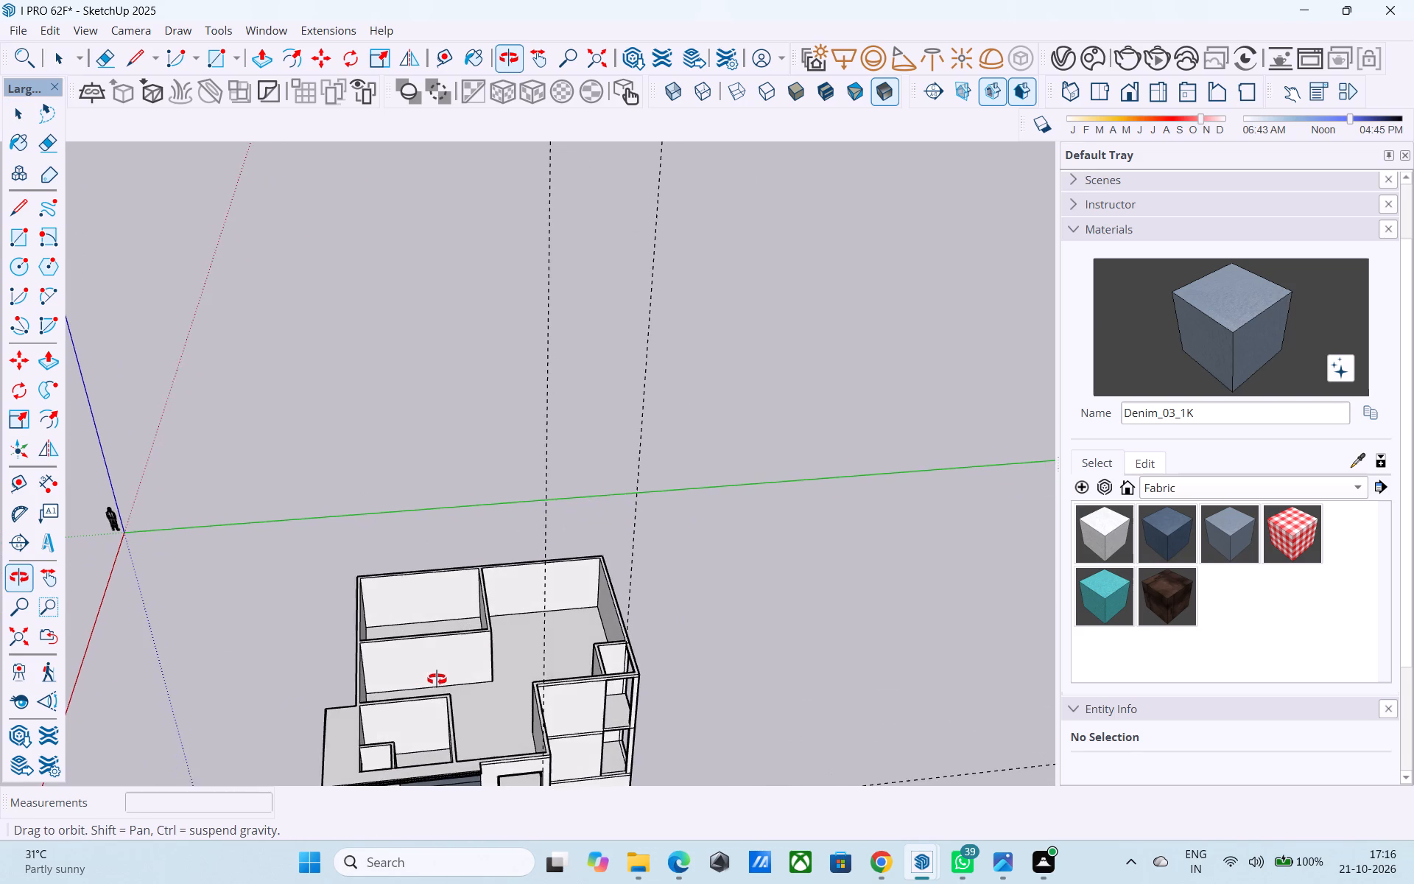
middle_click_drag(437, 679, 437, 681)
key("r")
scroll(406, 596, "up", 9)
left_click(312, 565)
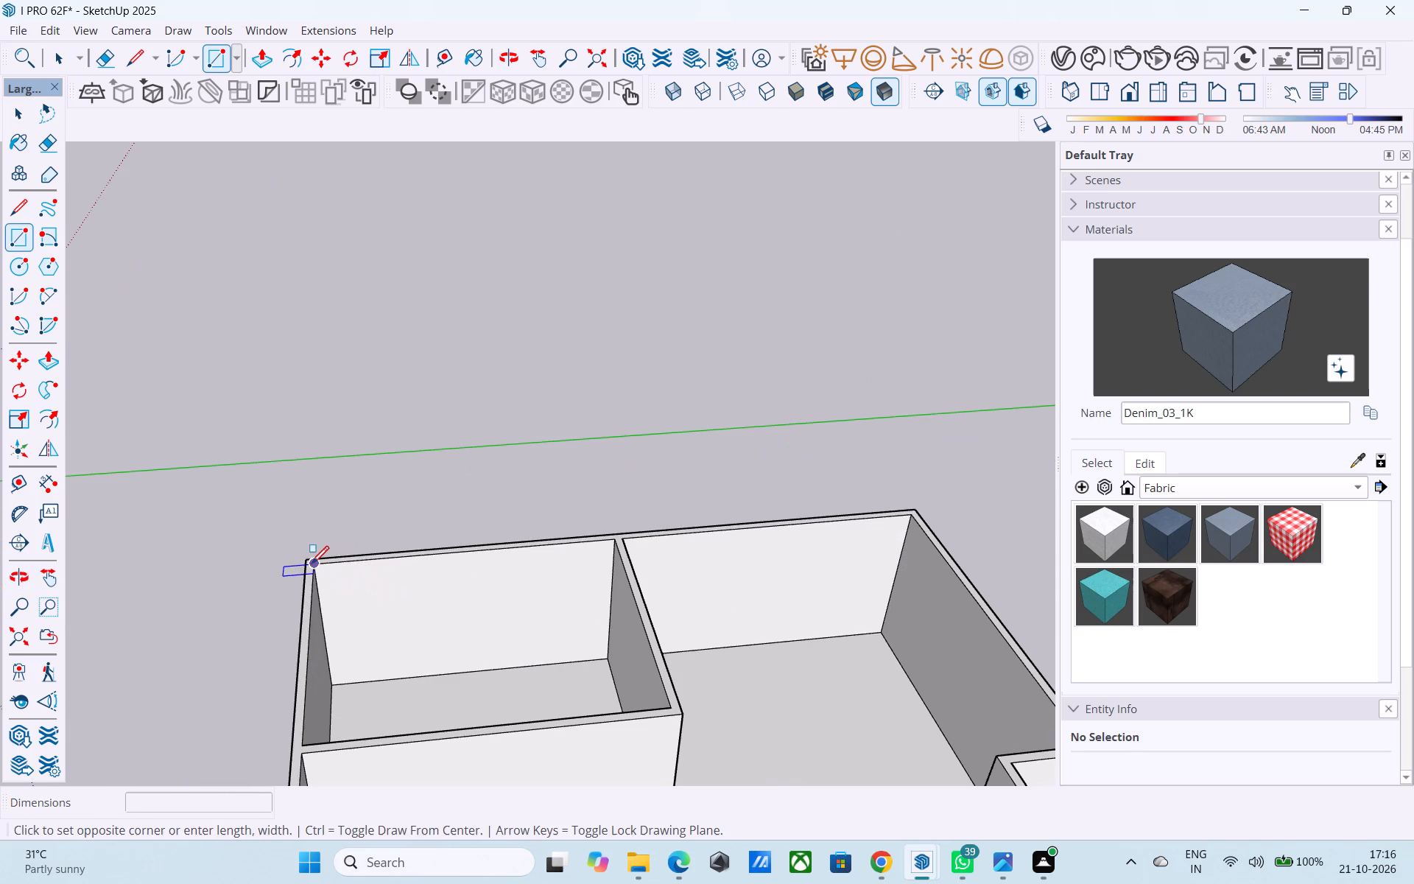
left_click(664, 710)
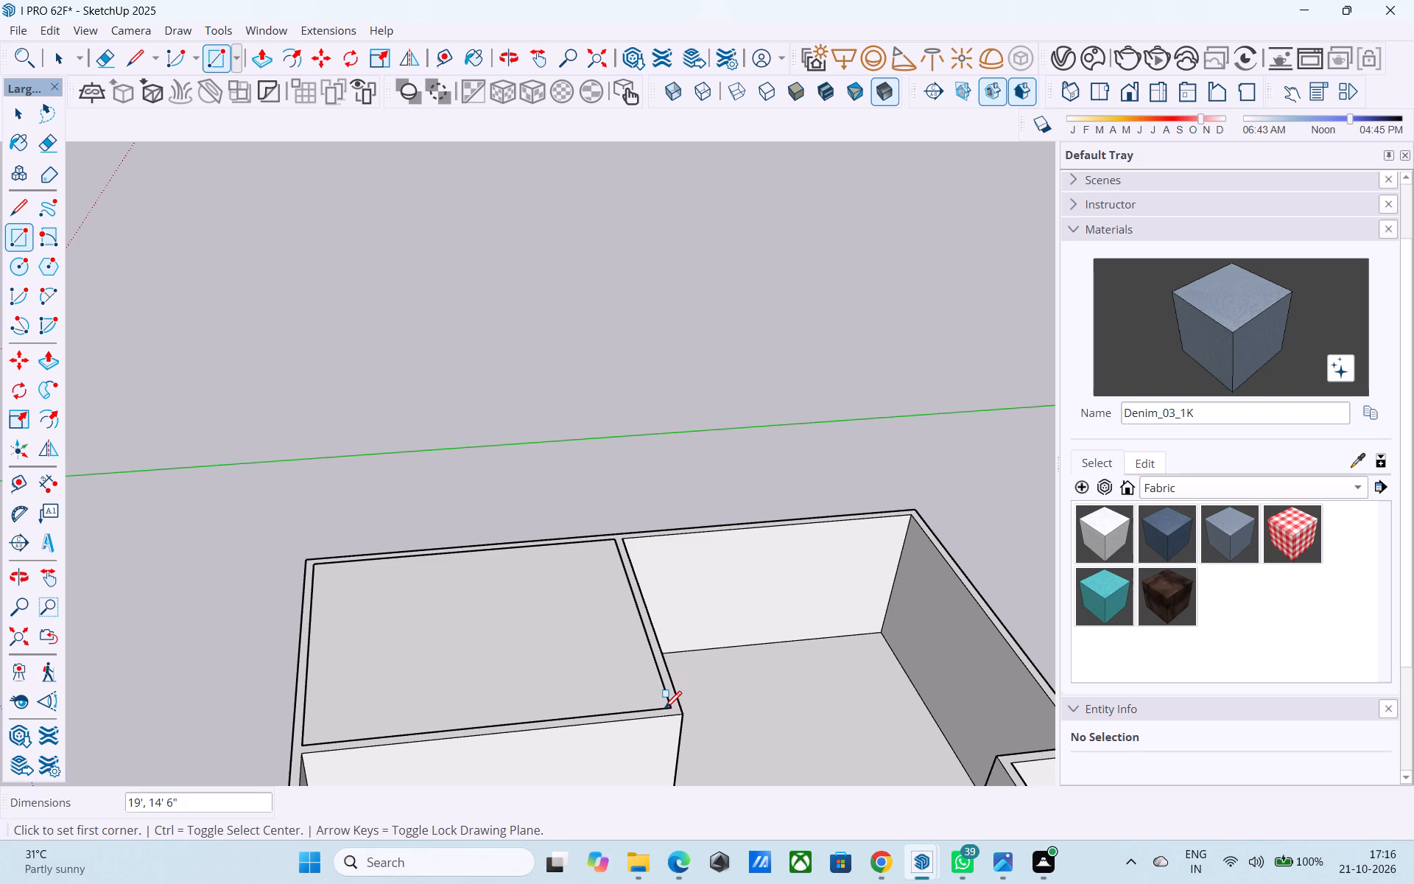
Reverse the new rectangular face over the rear corner room.
key("space")
left_click(625, 693)
right_click(617, 690)
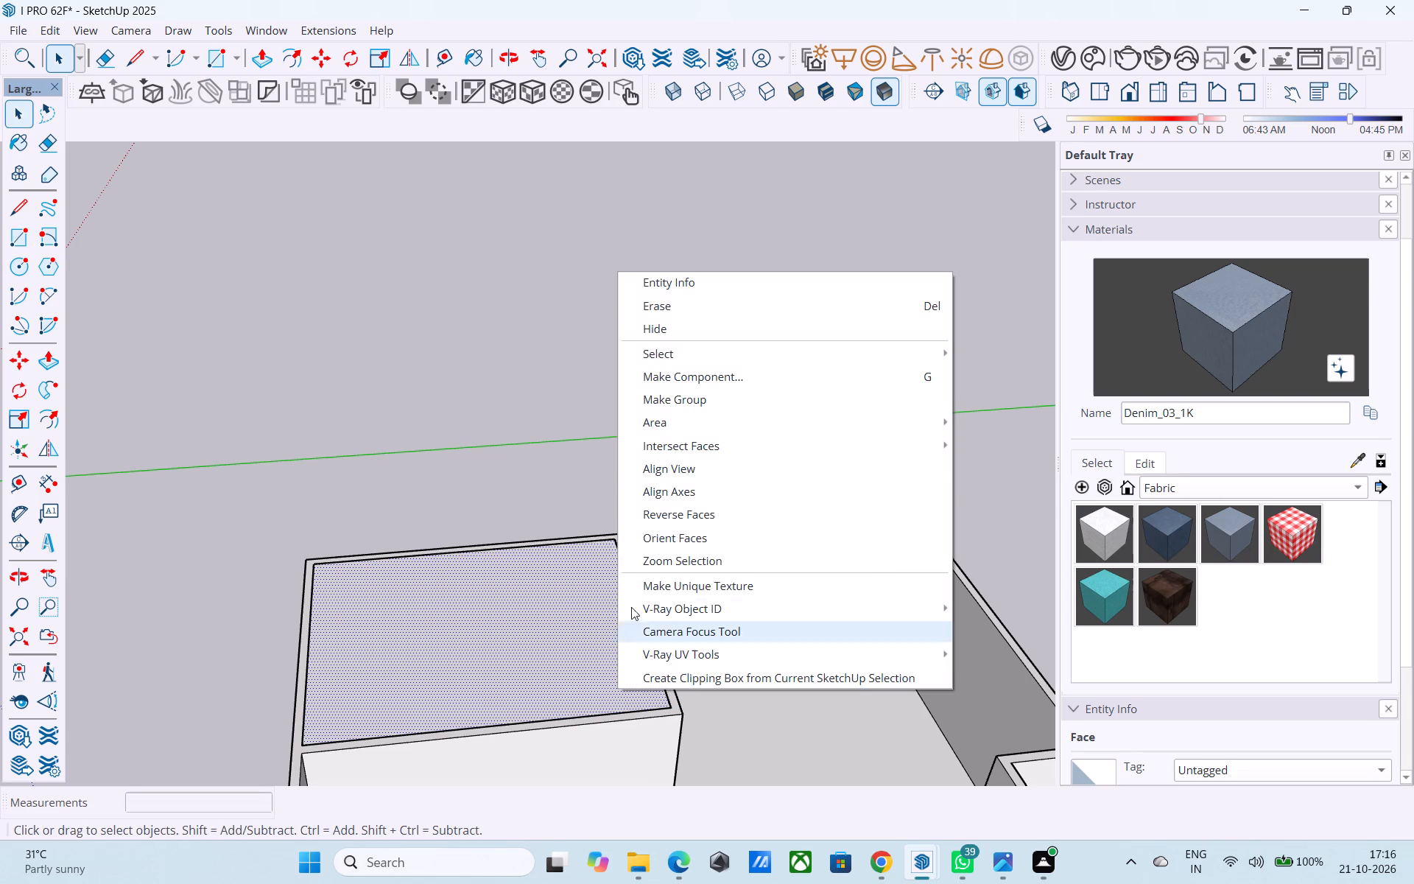
left_click(669, 504)
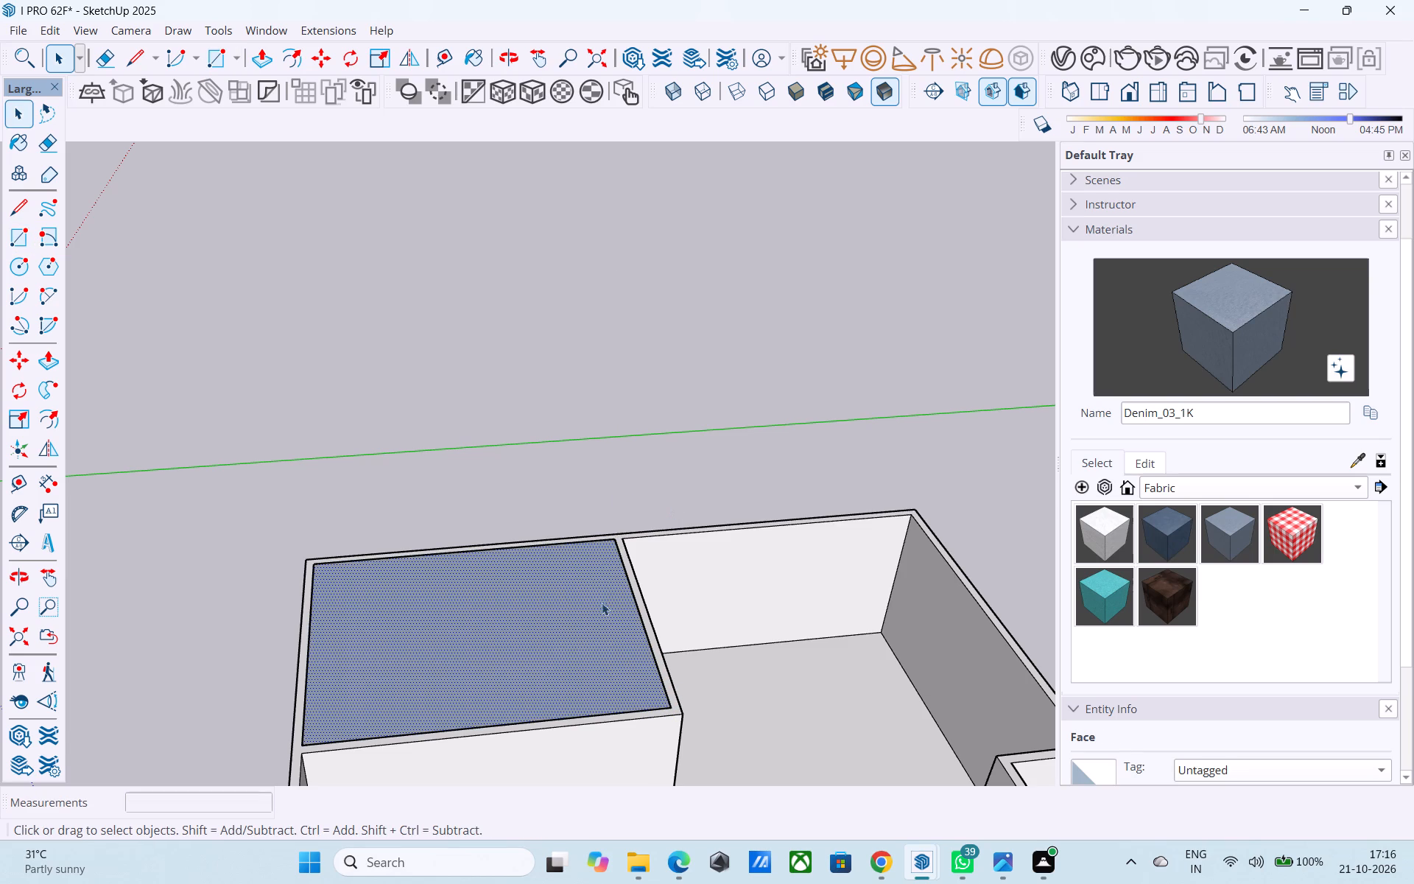
Draw a 6" vertical line up from the rectangle's rear outer corner.
key("l")
scroll(275, 530, "up", 5)
left_click(352, 609)
middle_click_drag(368, 559, 365, 559)
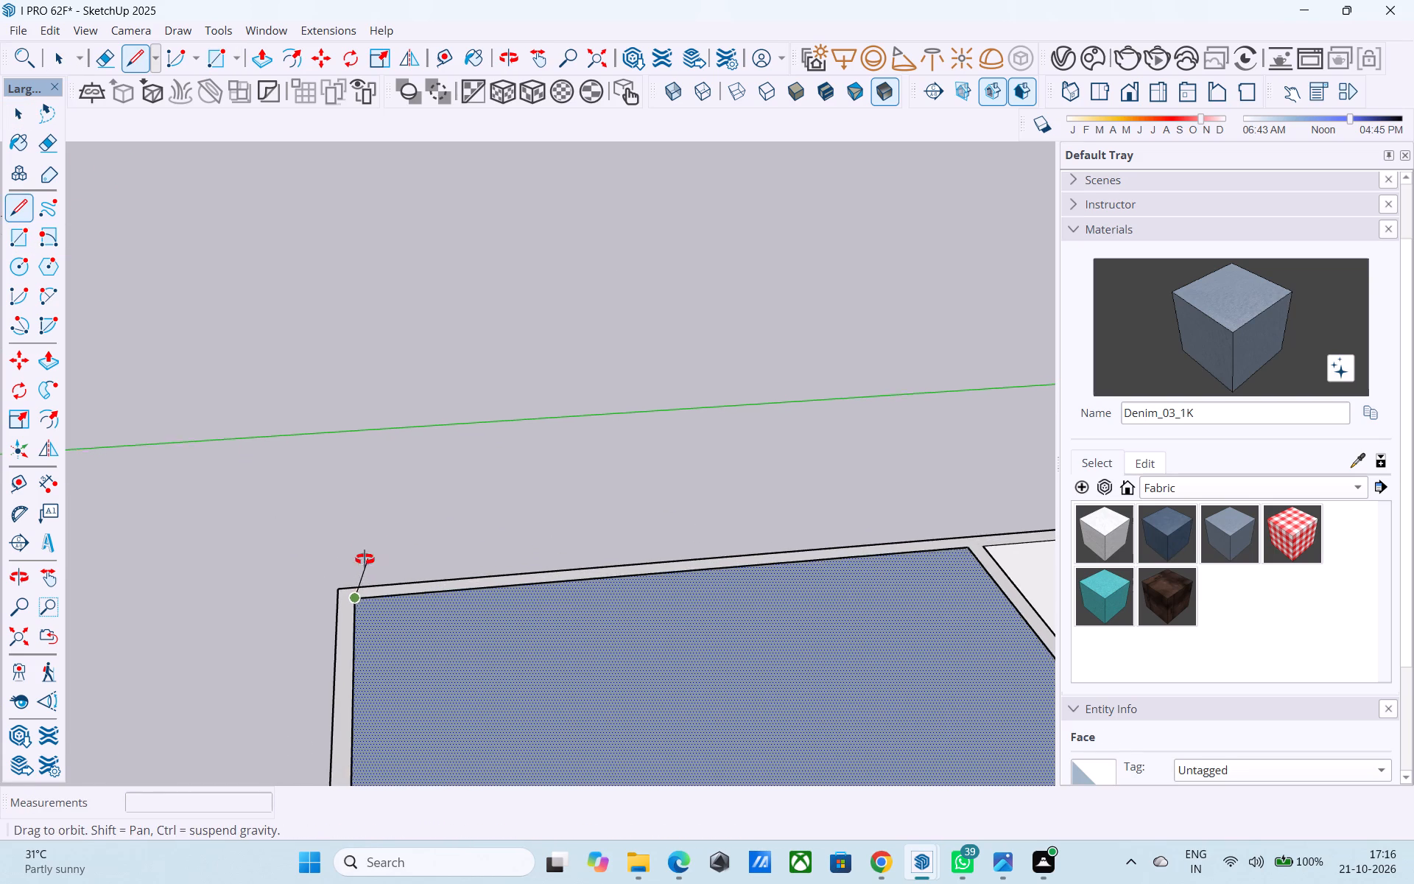
middle_click_drag(365, 559, 342, 484)
type("6\"")
key("Return")
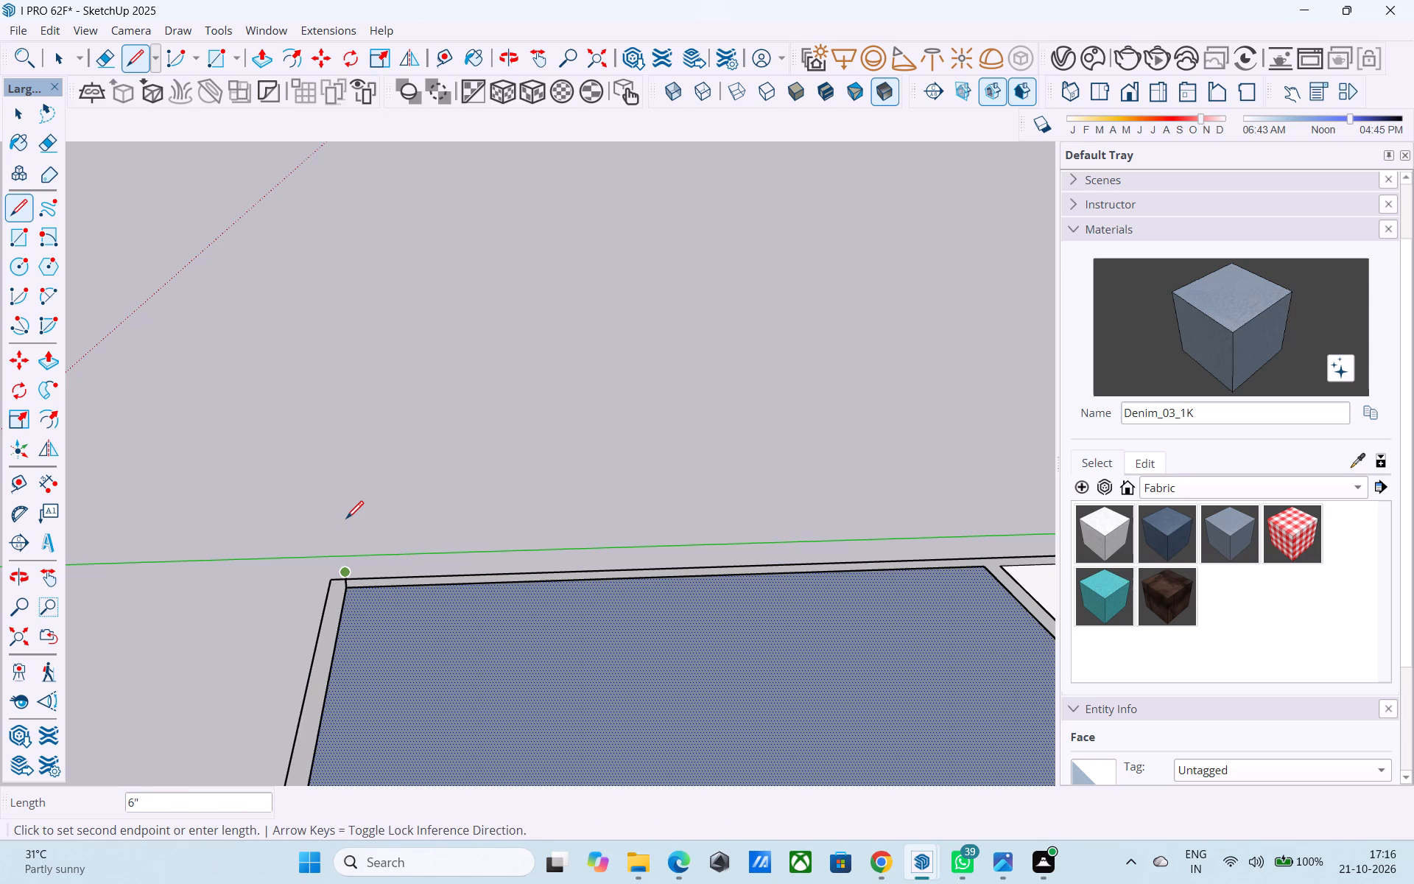
scroll(363, 502, "down", 11)
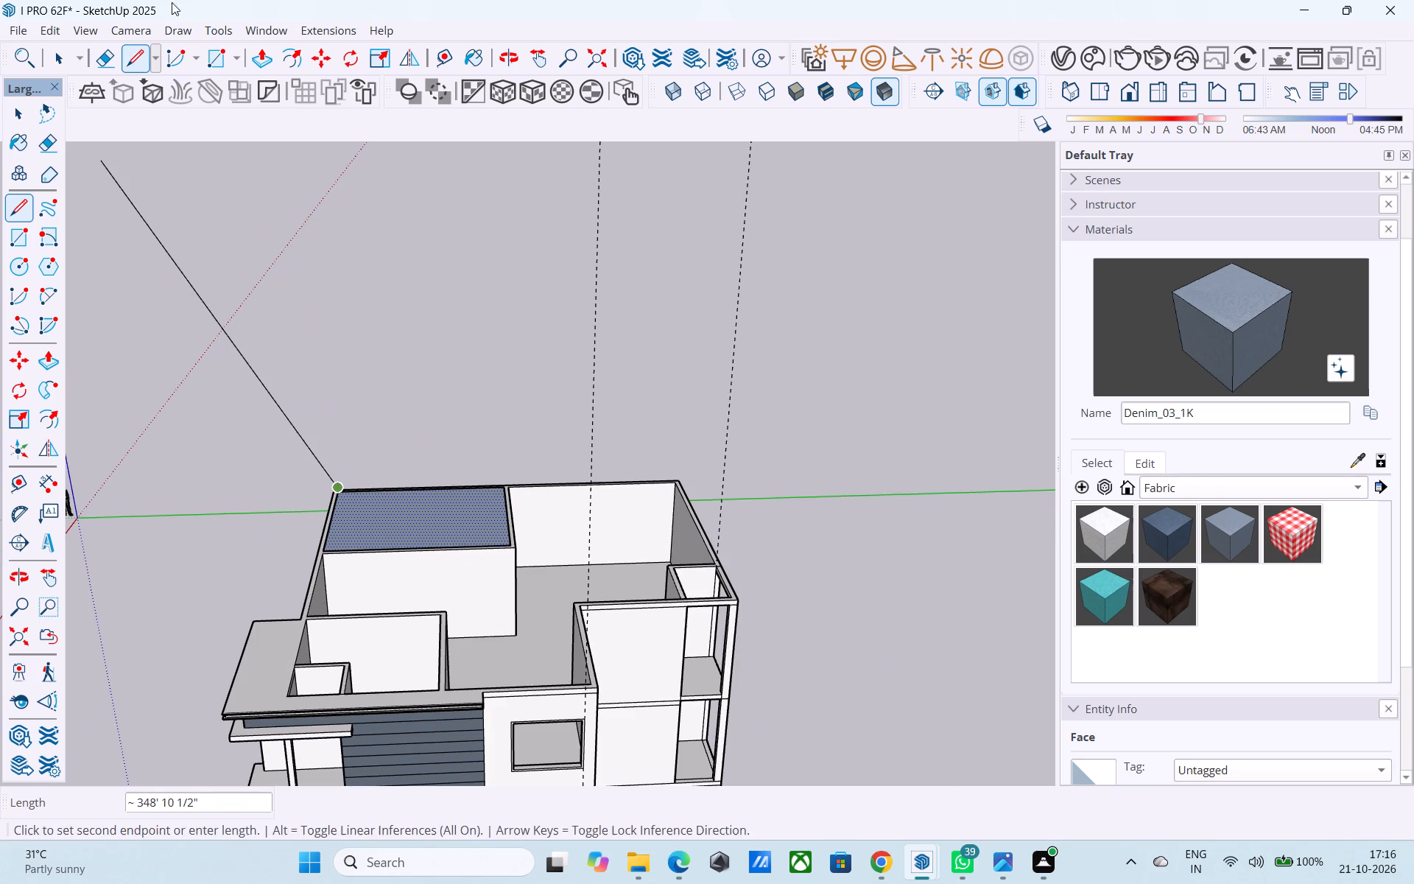
Draw a 6" vertical line up from the rectangle's diagonally opposite corner.
left_click(138, 50)
scroll(381, 406, "up", 5)
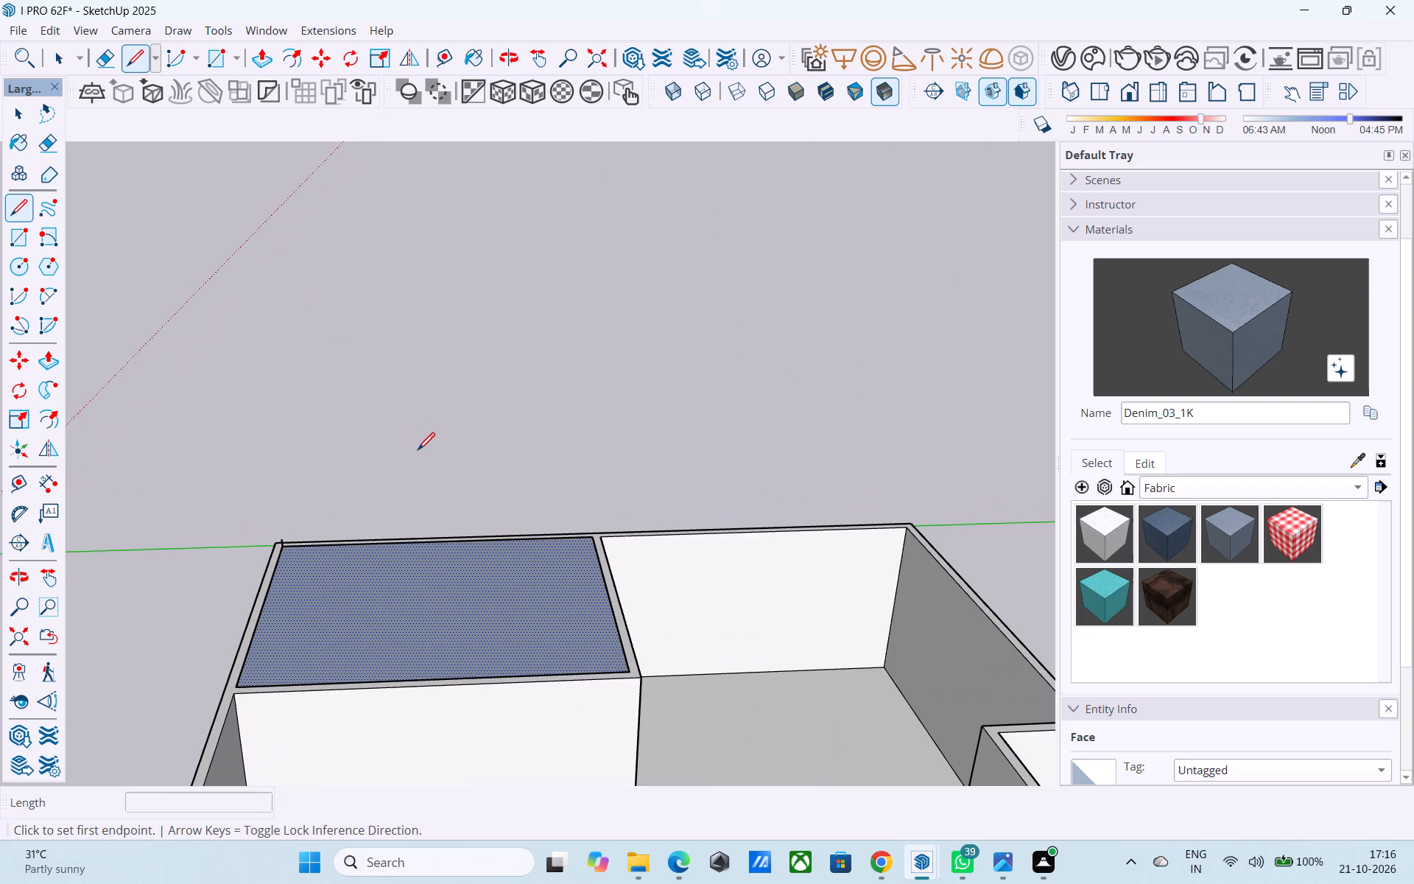
scroll(432, 387, "down", 6)
scroll(494, 508, "up", 15)
left_click(563, 539)
middle_click_drag(561, 528, 540, 480)
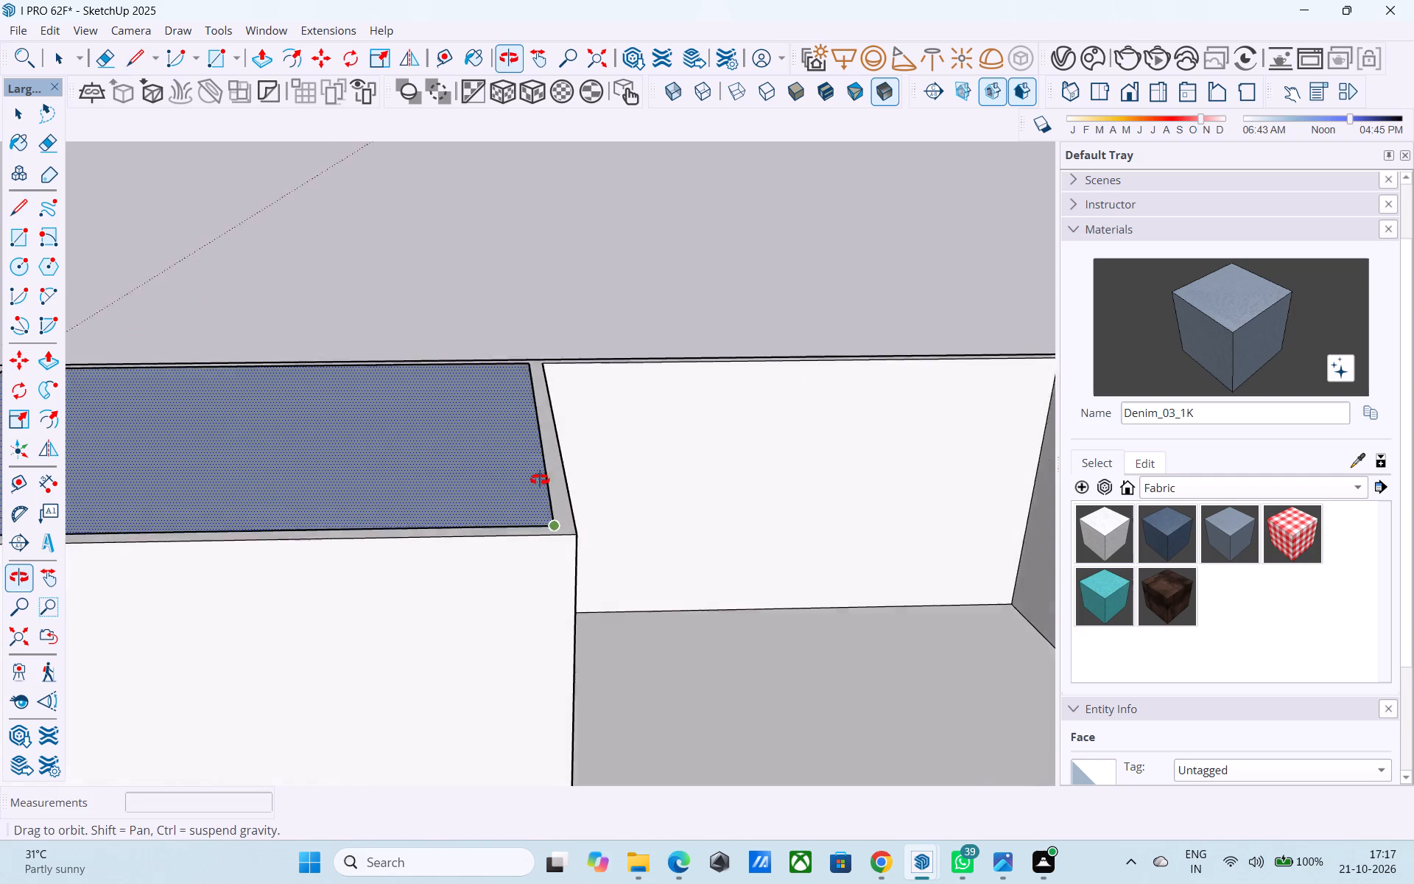
middle_click_drag(540, 480, 525, 397)
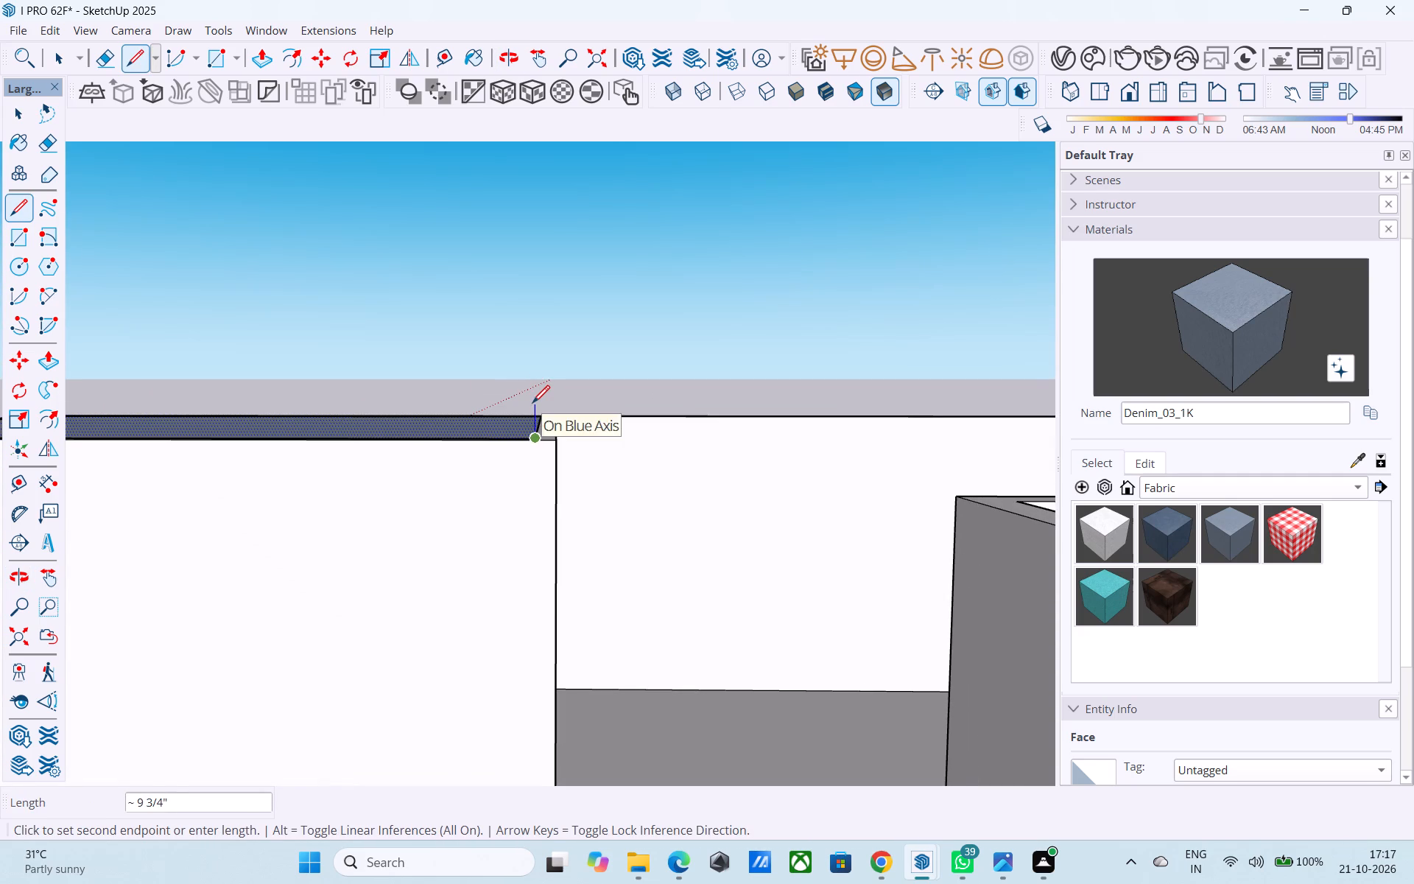
type("6\"")
key("Return")
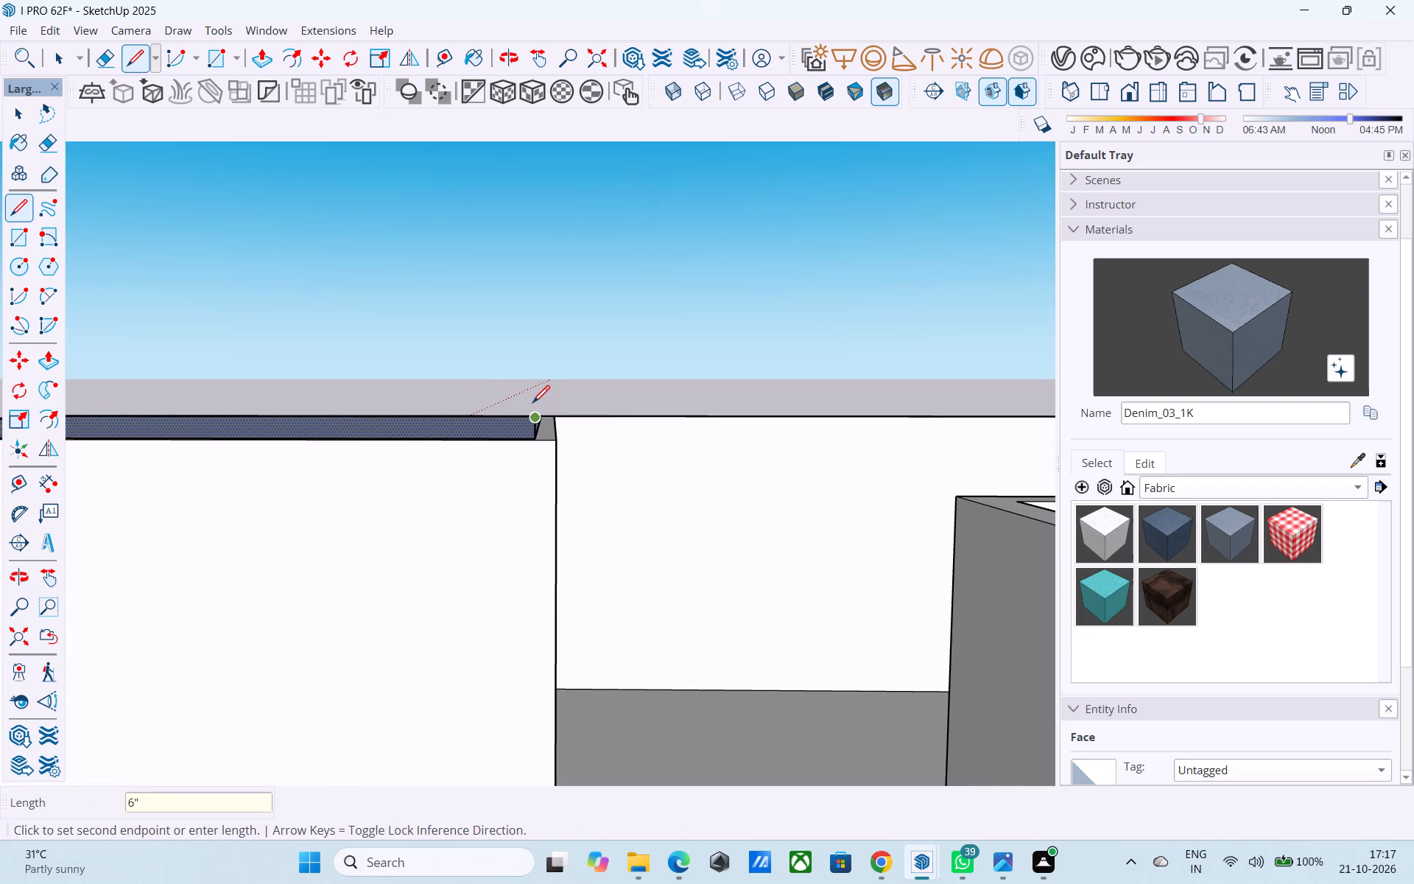
Draw a 14' 6" by 19' rectangle between the upper ends of the two vertical lines, above the first rectangle.
scroll(535, 407, "down", 5)
key("r")
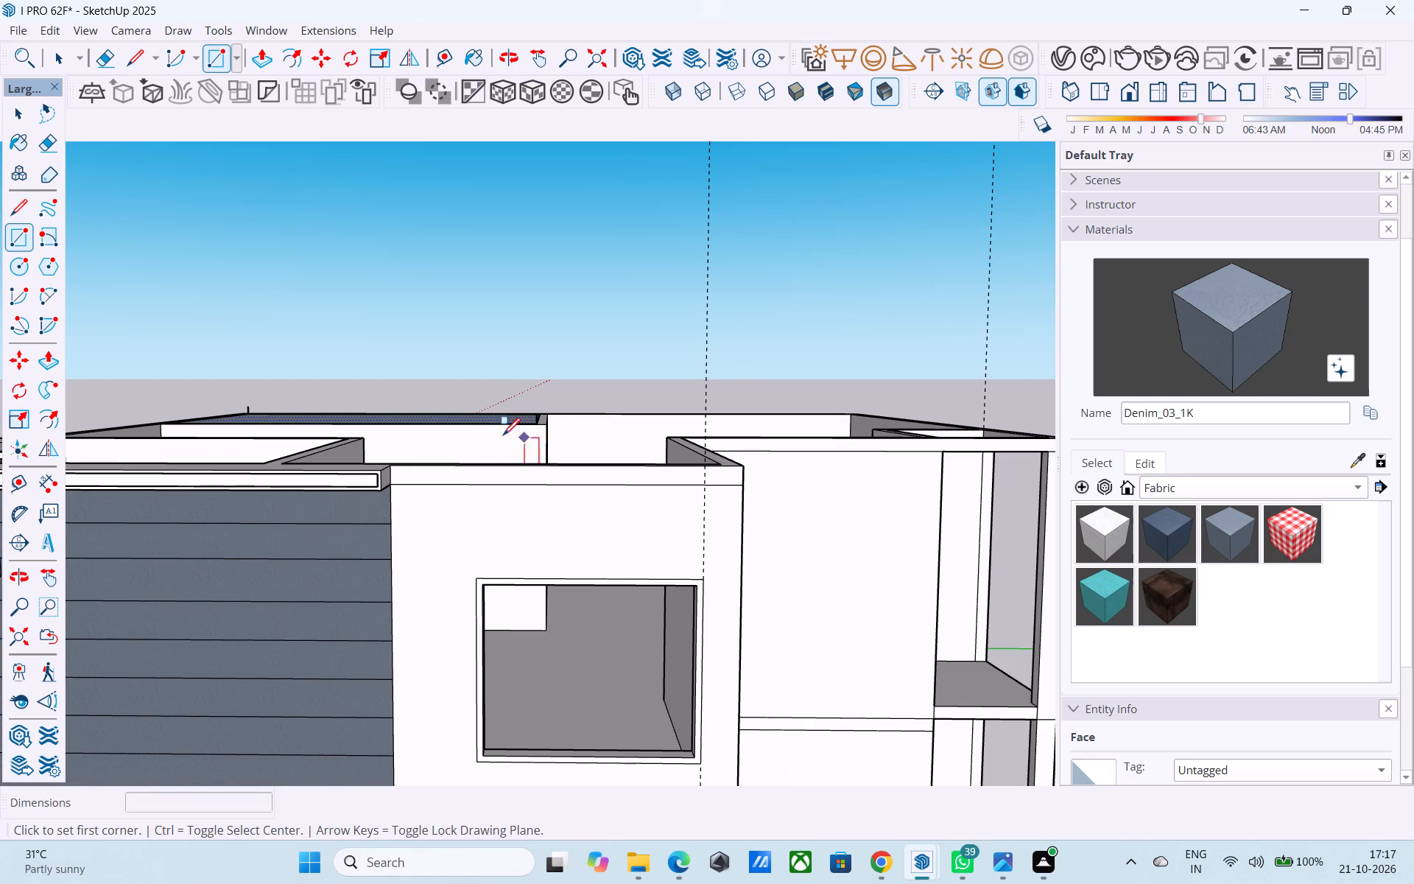
scroll(470, 429, "down", 1)
middle_click_drag(433, 419, 530, 556, "shift")
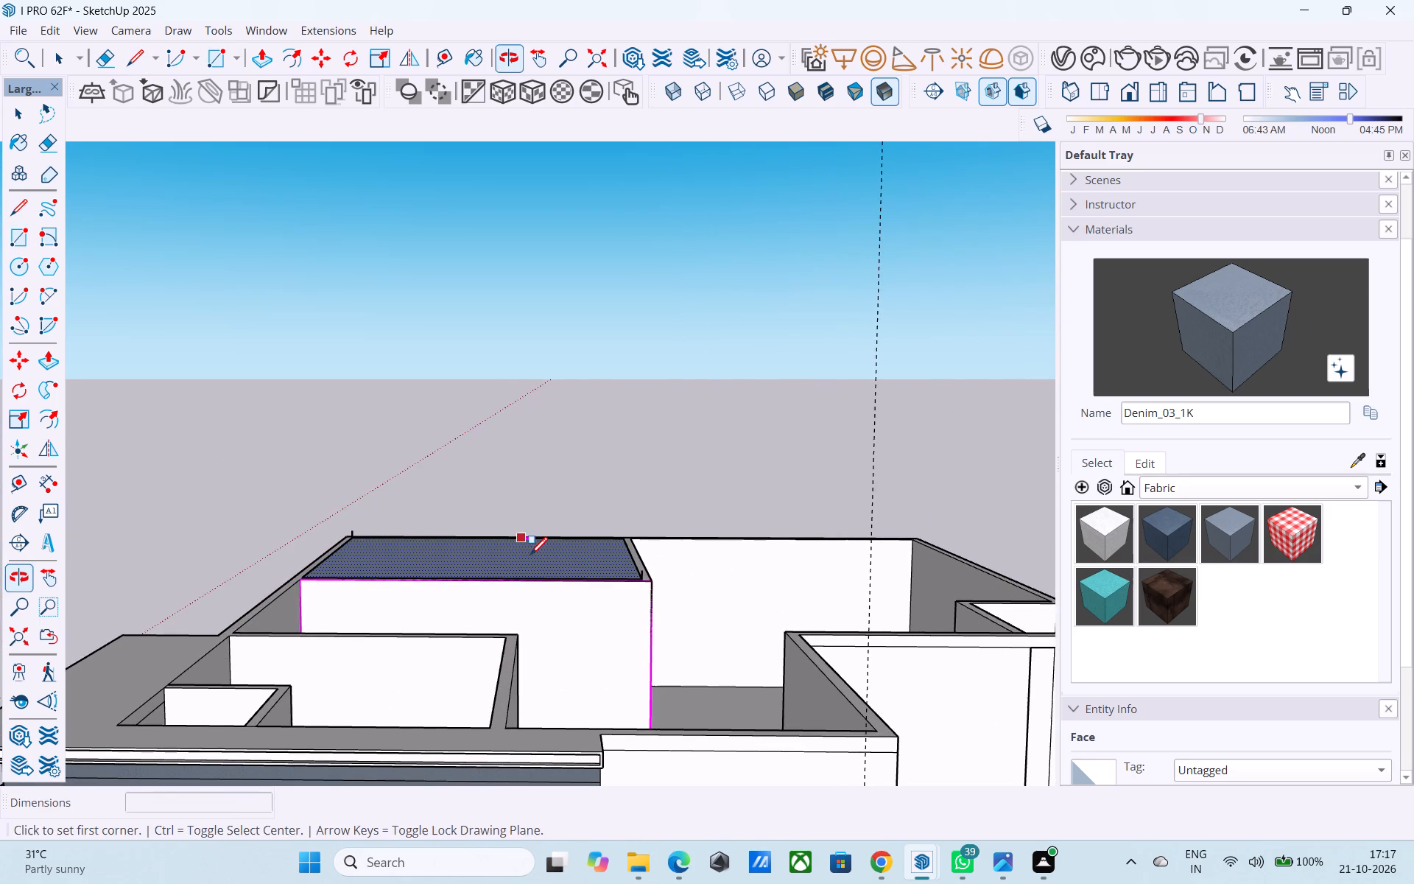
middle_click_drag(510, 526, 545, 558, "shift")
middle_click_drag(523, 545, 594, 606)
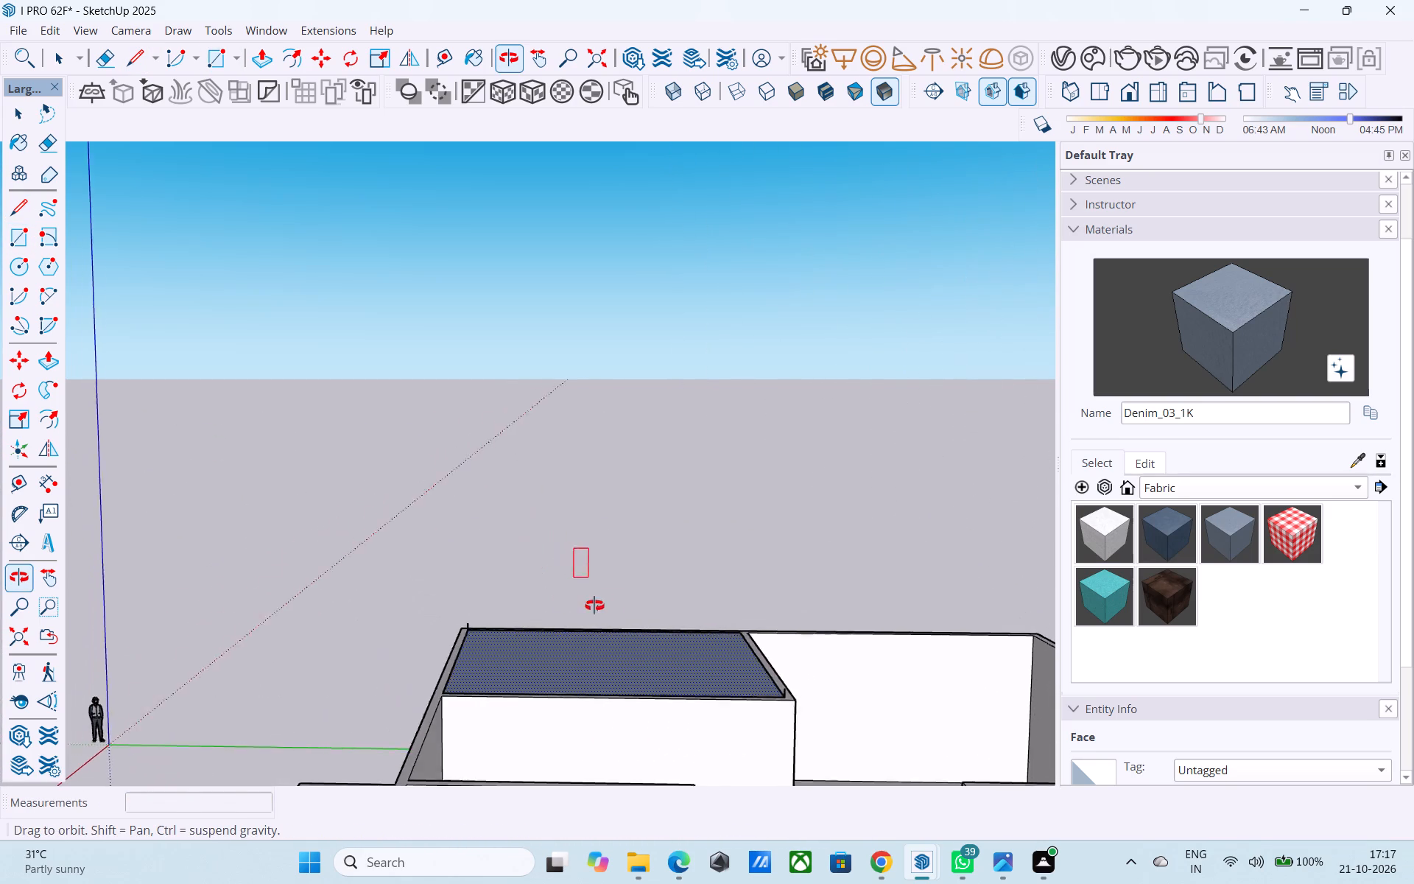
middle_click_drag(594, 606, 544, 604)
scroll(470, 597, "up", 9)
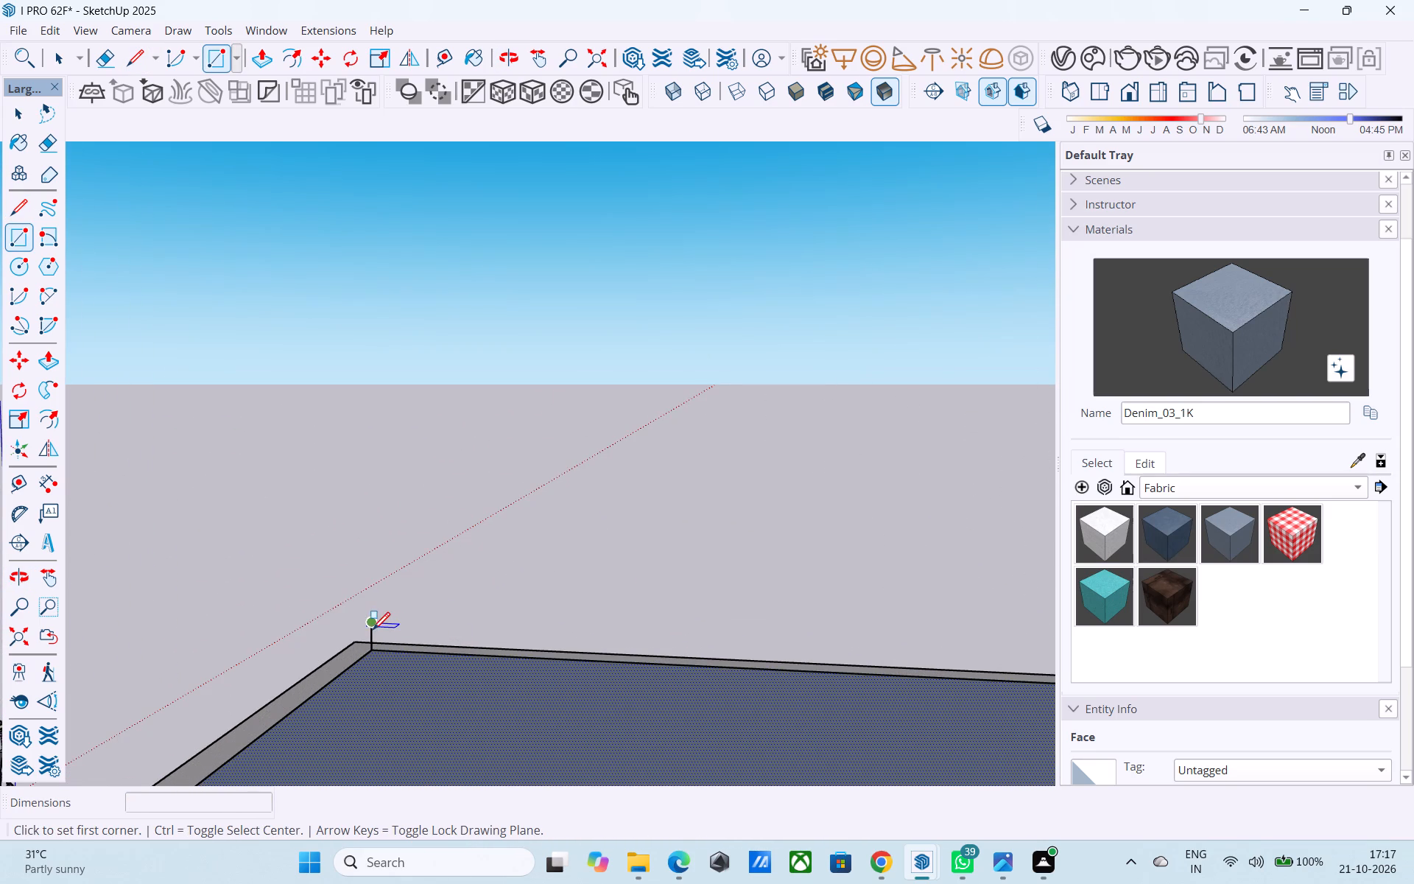
left_click(371, 628)
scroll(407, 447, "down", 14)
middle_click_drag(462, 511, 553, 566)
scroll(615, 555, "up", 2)
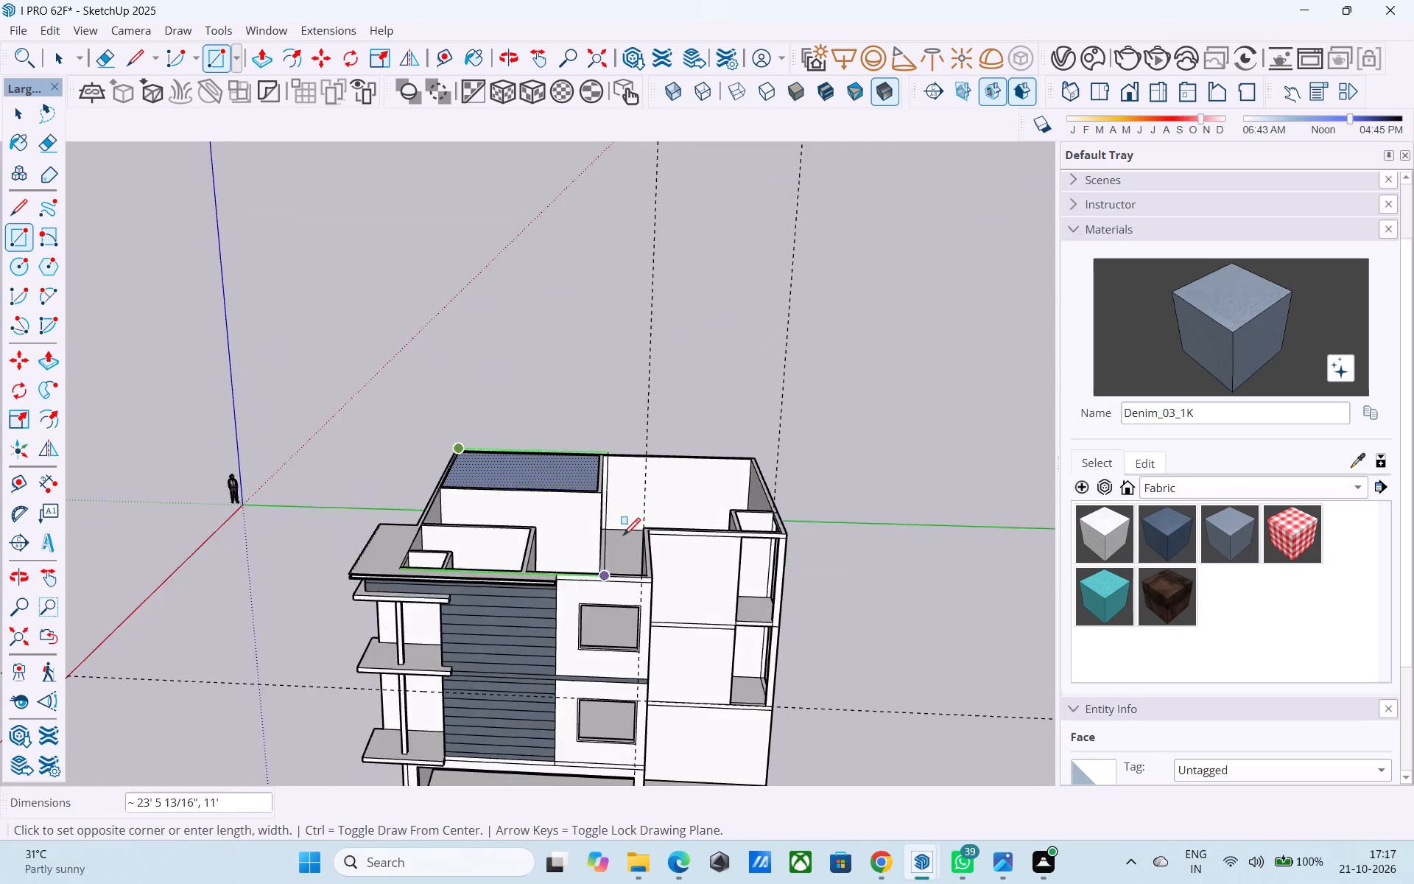
scroll(623, 537, "up", 15)
scroll(630, 427, "up", 10)
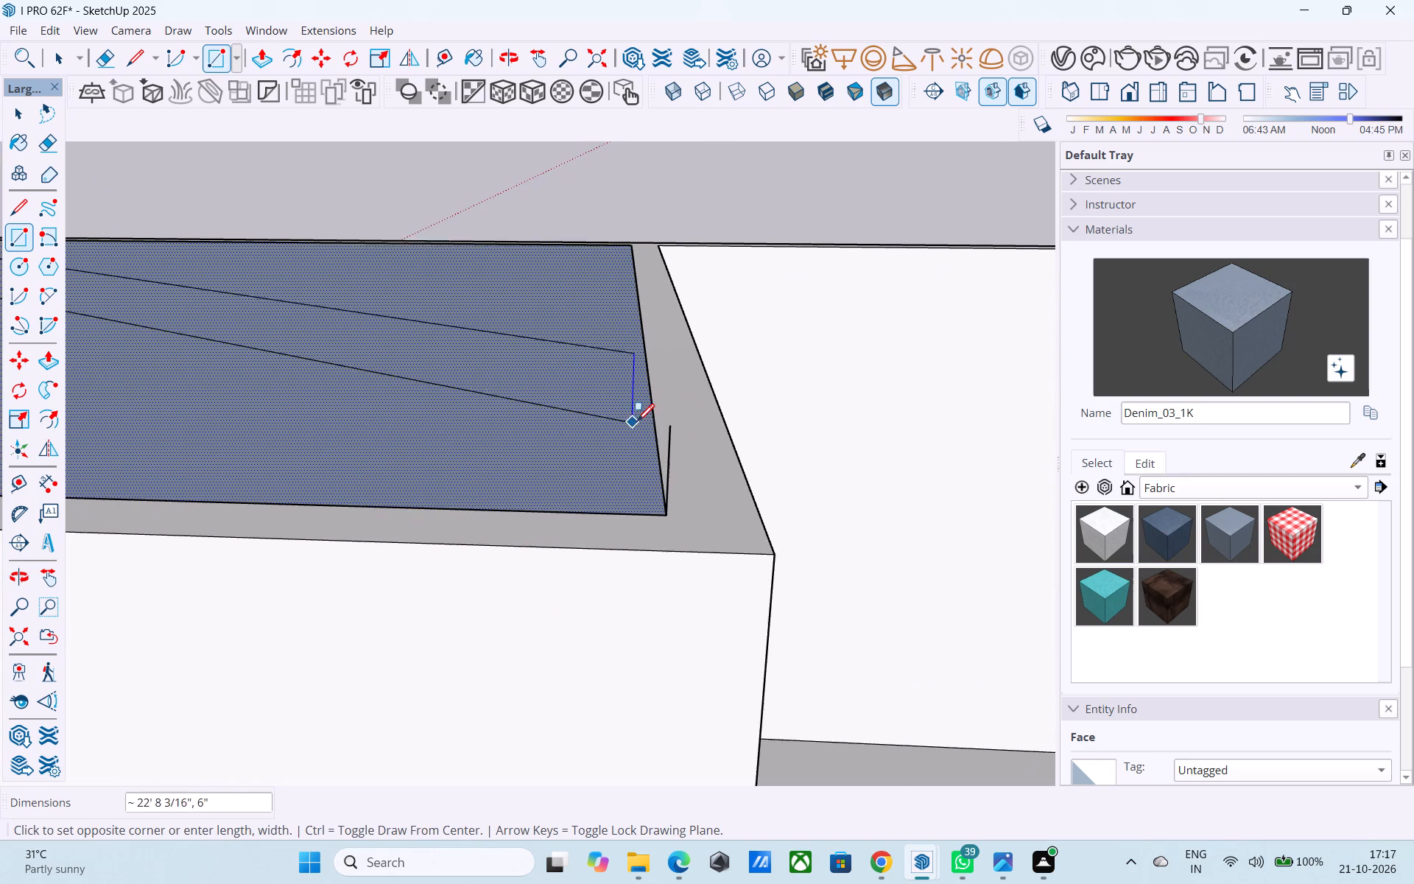
left_click(673, 426)
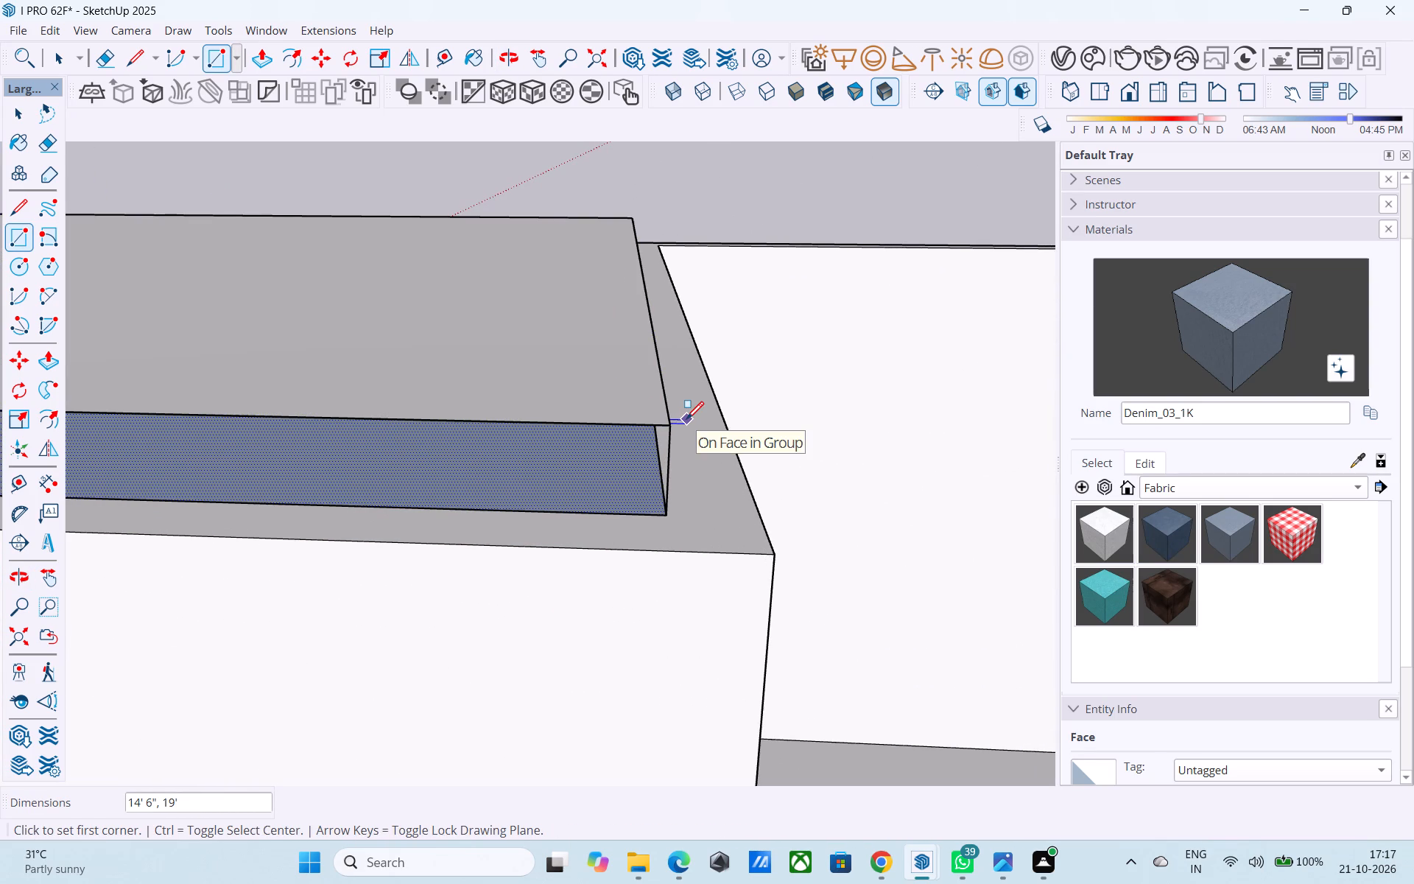
Connect the two rectangles with a 6" vertical edge at the front outer corner of the slab.
scroll(687, 421, "down", 9)
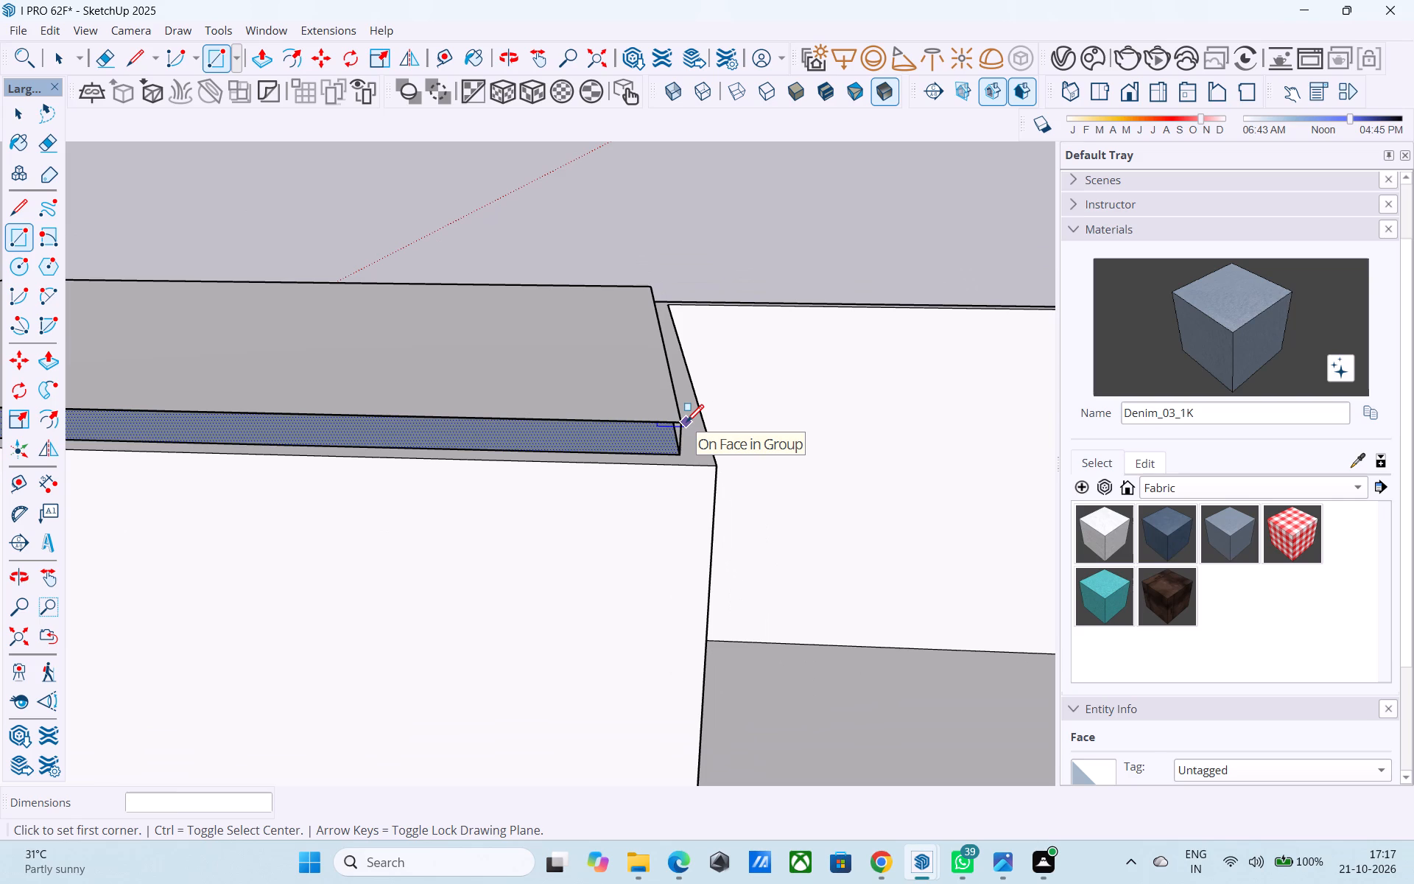
scroll(686, 425, "down", 3)
middle_click_drag(685, 425, 748, 459)
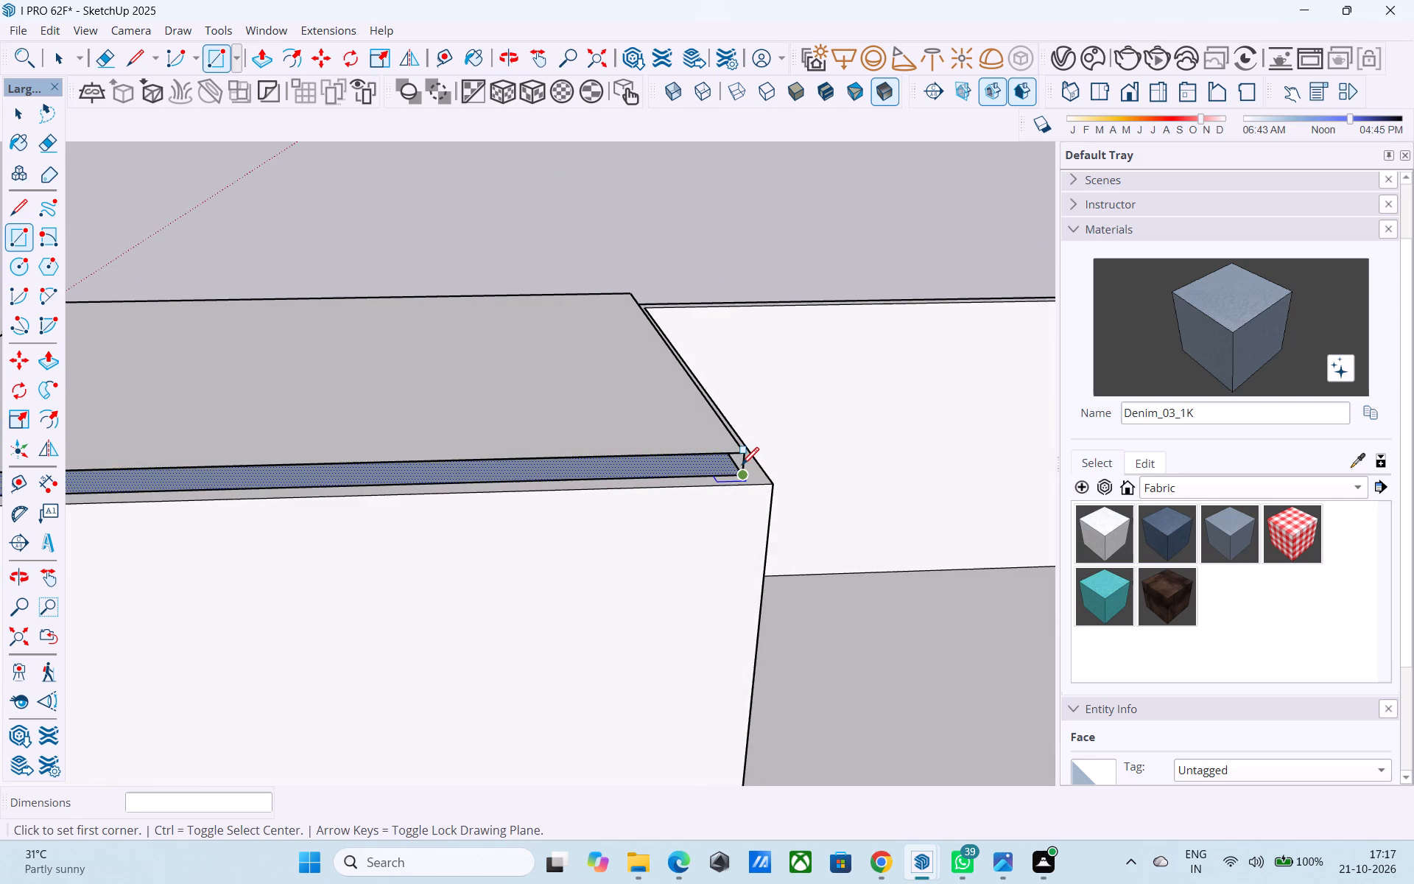
middle_click_drag(736, 466, 783, 424)
scroll(792, 413, "down", 6)
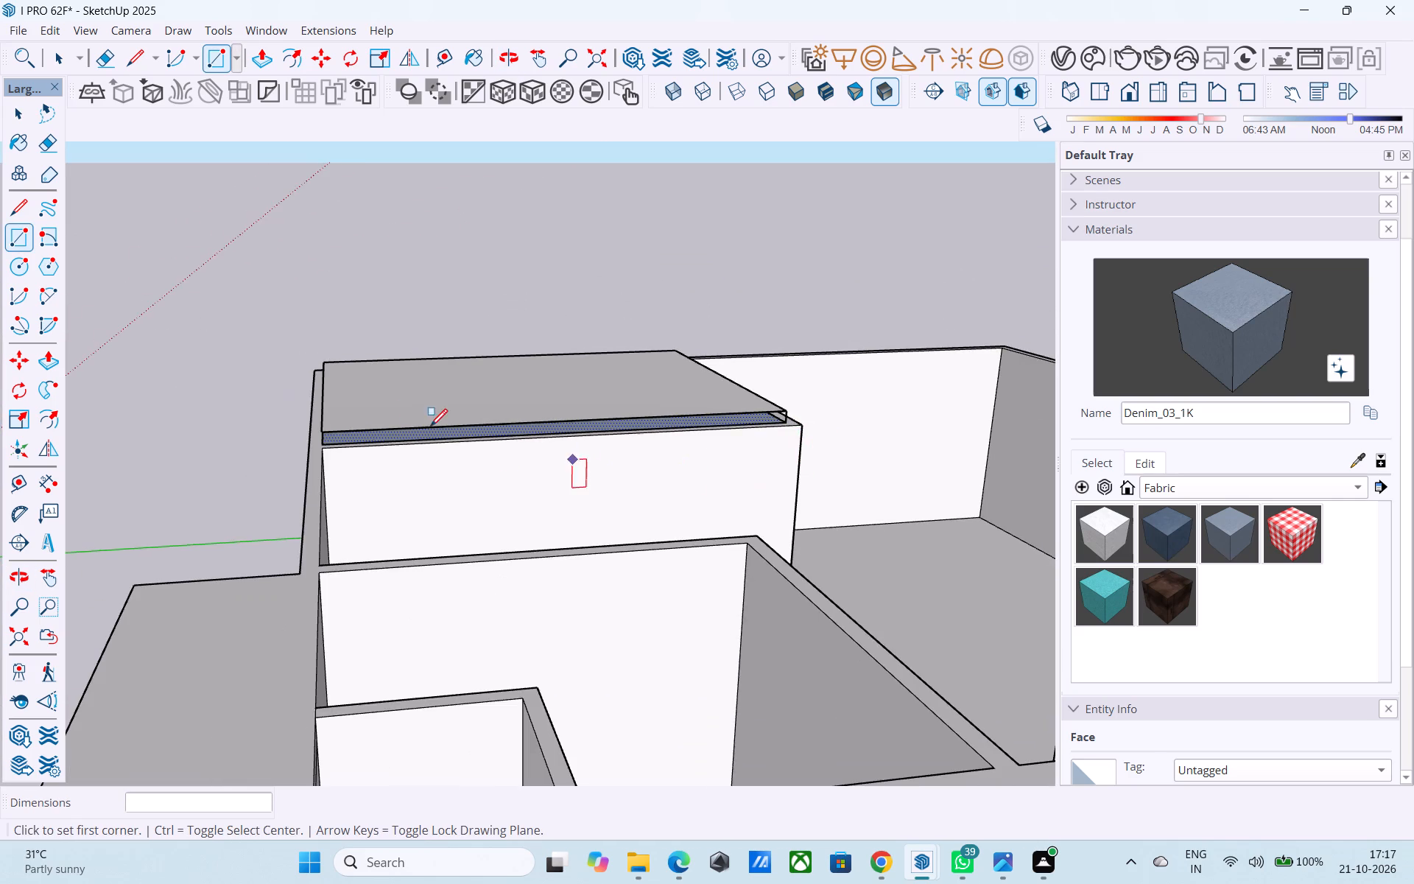
middle_click_drag(340, 427, 471, 580)
key("l")
scroll(383, 549, "up", 5)
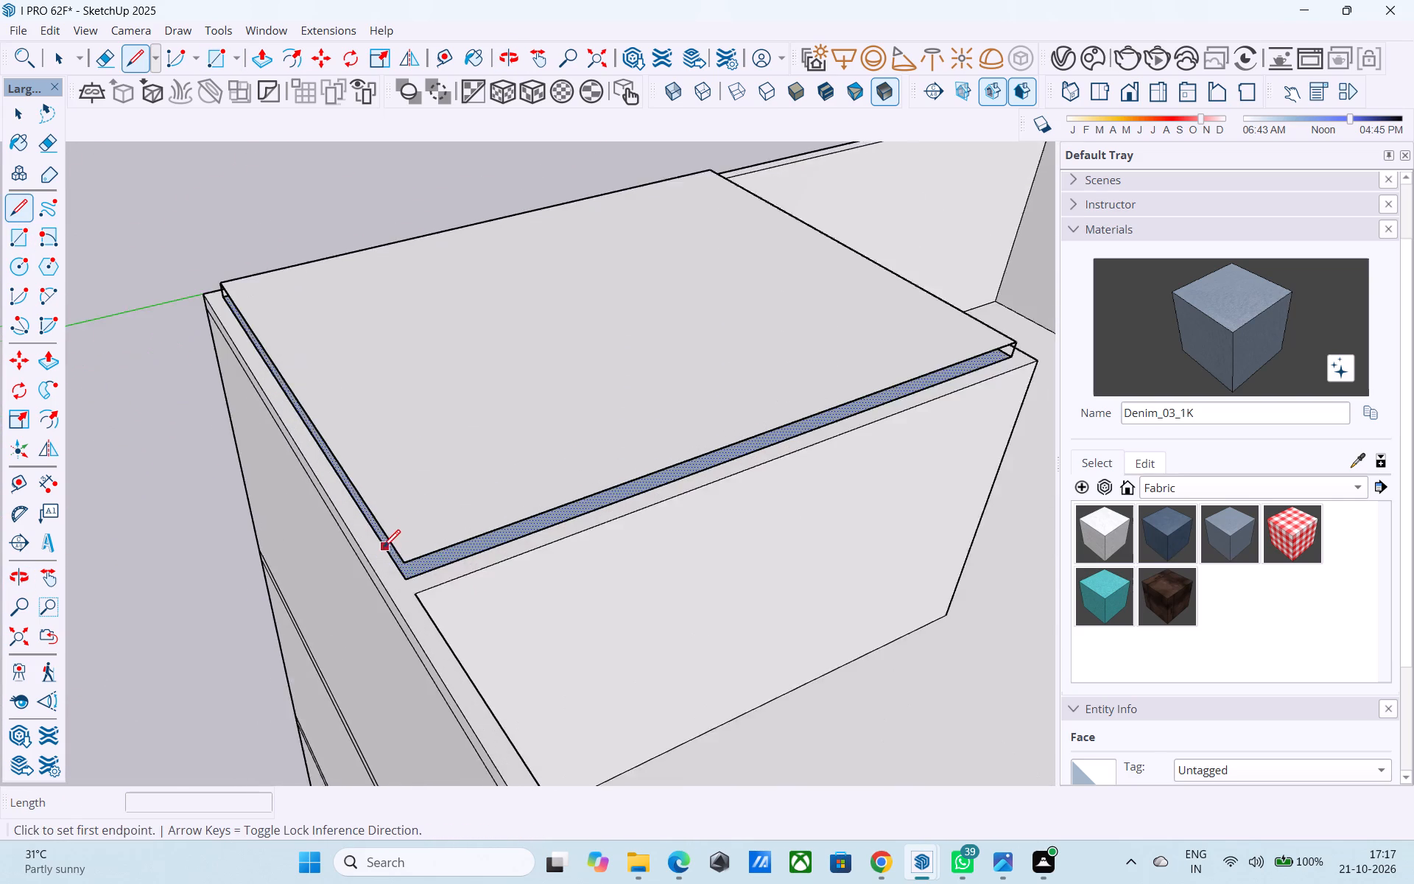
scroll(383, 549, "up", 8)
left_click(432, 617)
left_click(422, 574)
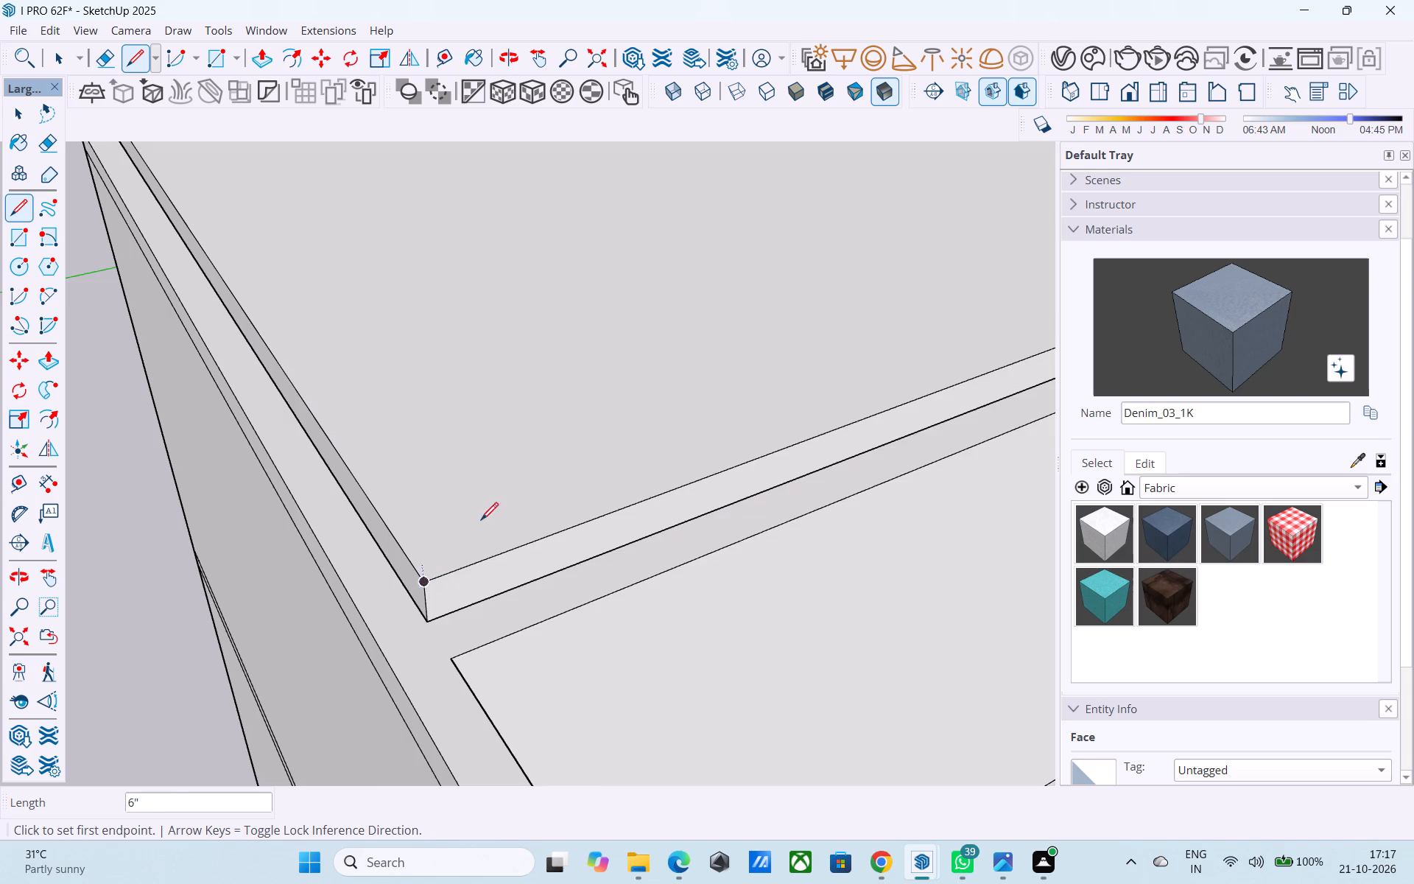
Connect the two rectangles with a vertical edge at the remaining rear corner beside the partition wall.
scroll(485, 519, "down", 10)
middle_click_drag(451, 617, 873, 566)
scroll(869, 547, "down", 4)
middle_click_drag(607, 611, 1055, 583)
middle_click_drag(465, 509, 797, 542)
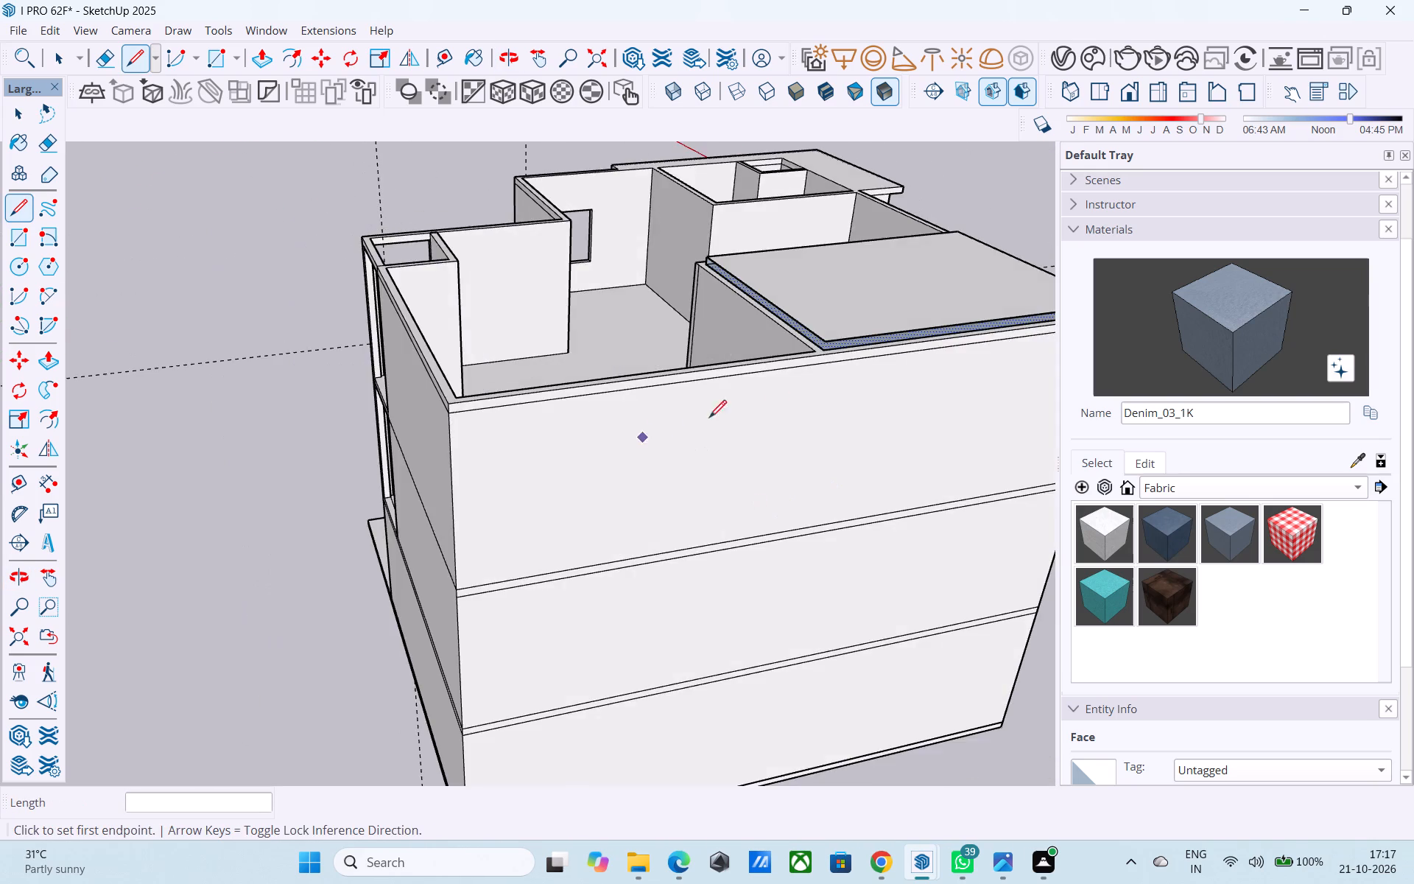
scroll(820, 390, "up", 15)
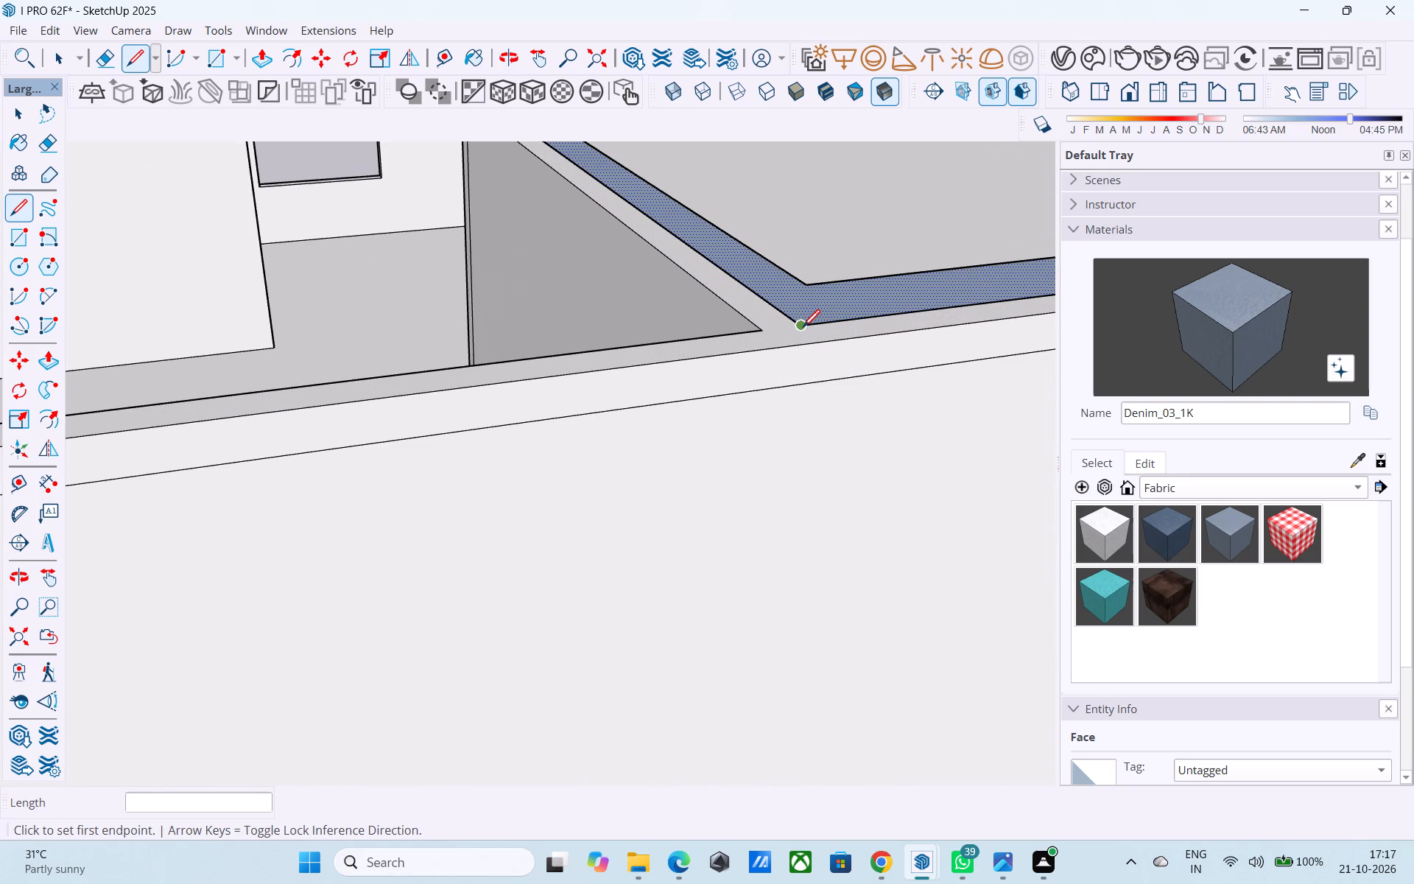
left_click(803, 328)
left_click(806, 284)
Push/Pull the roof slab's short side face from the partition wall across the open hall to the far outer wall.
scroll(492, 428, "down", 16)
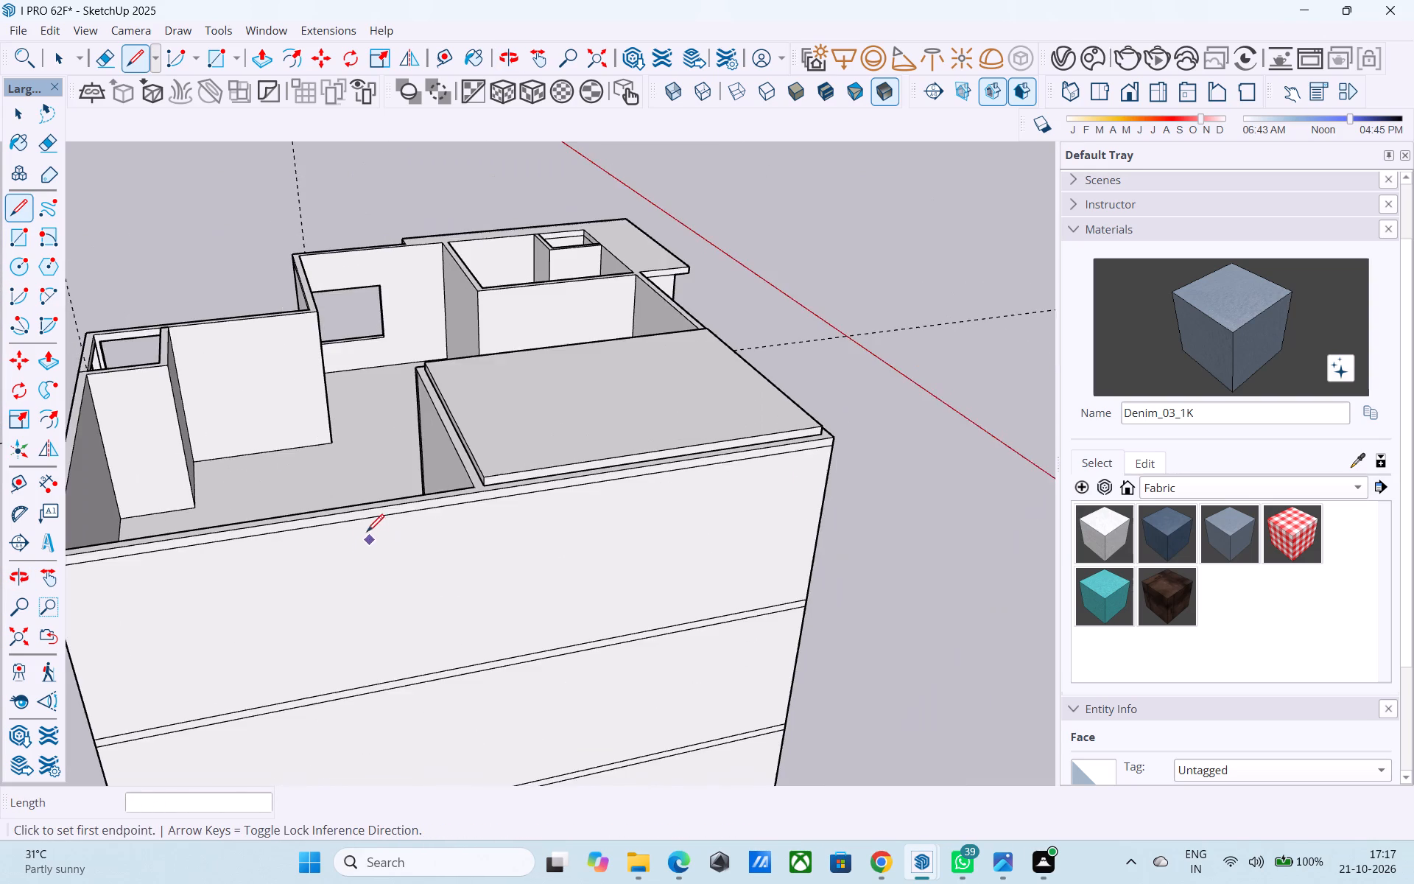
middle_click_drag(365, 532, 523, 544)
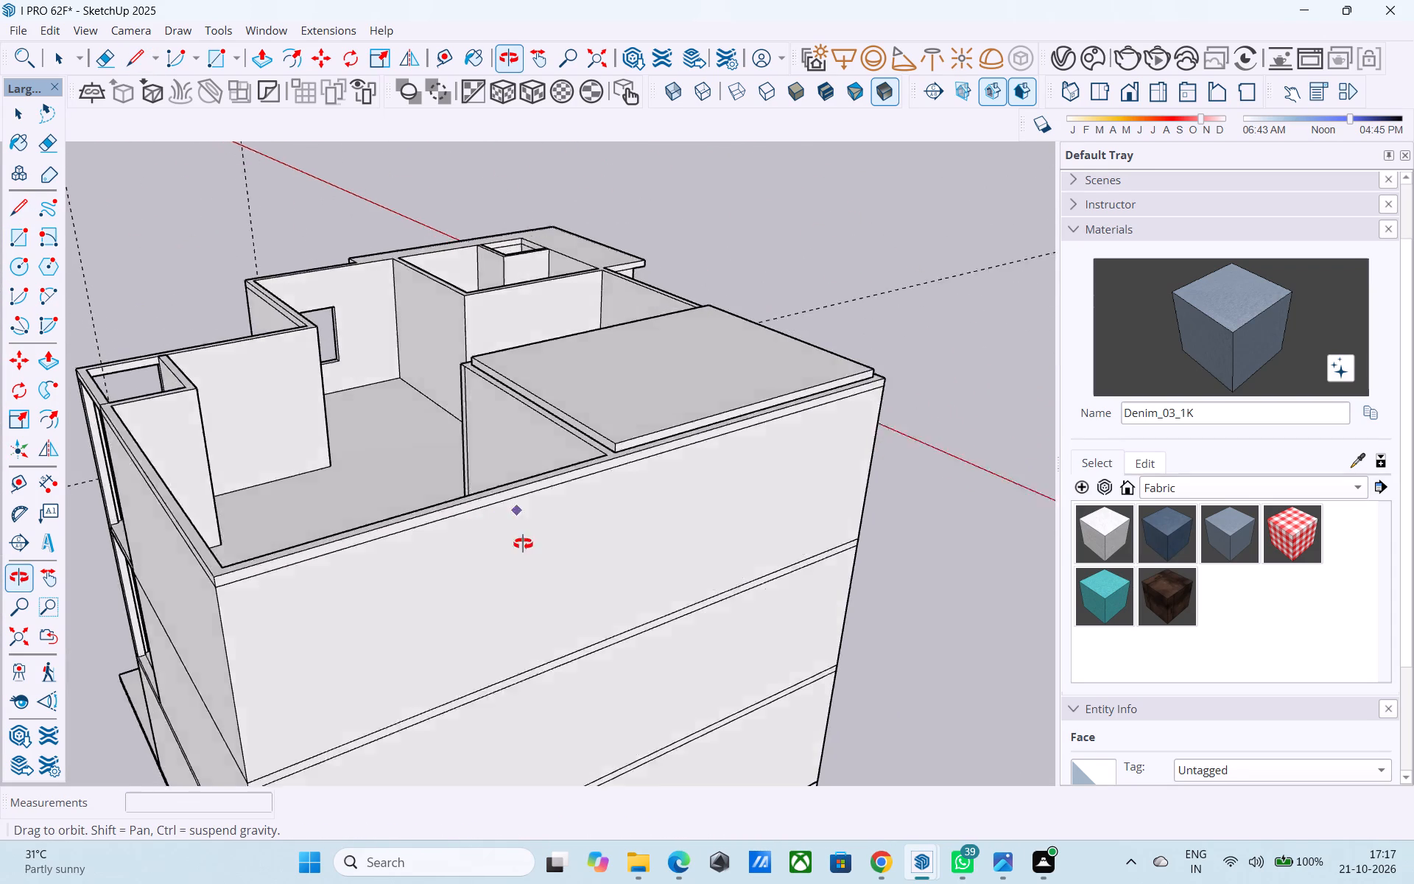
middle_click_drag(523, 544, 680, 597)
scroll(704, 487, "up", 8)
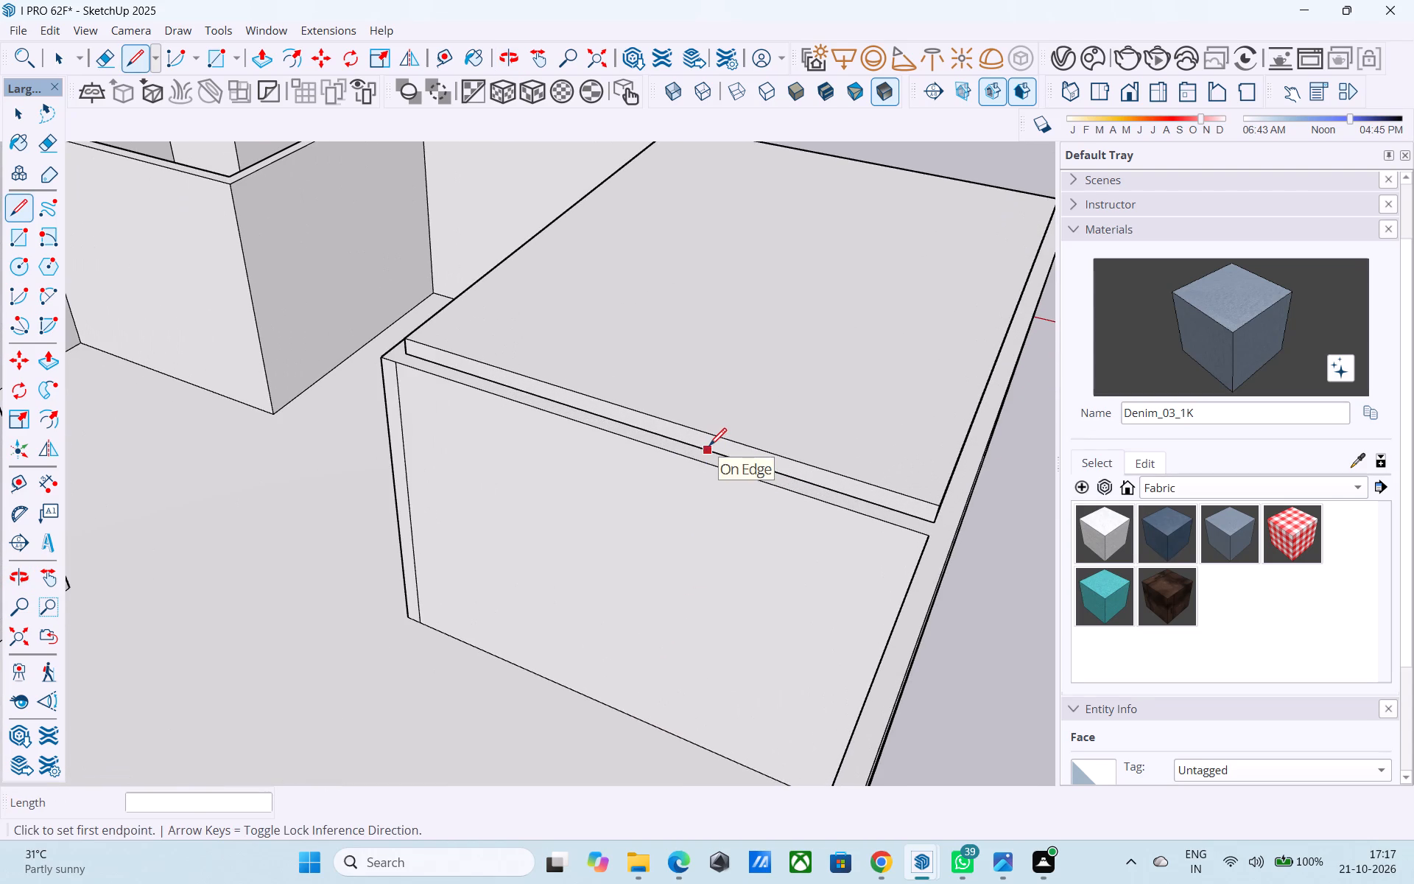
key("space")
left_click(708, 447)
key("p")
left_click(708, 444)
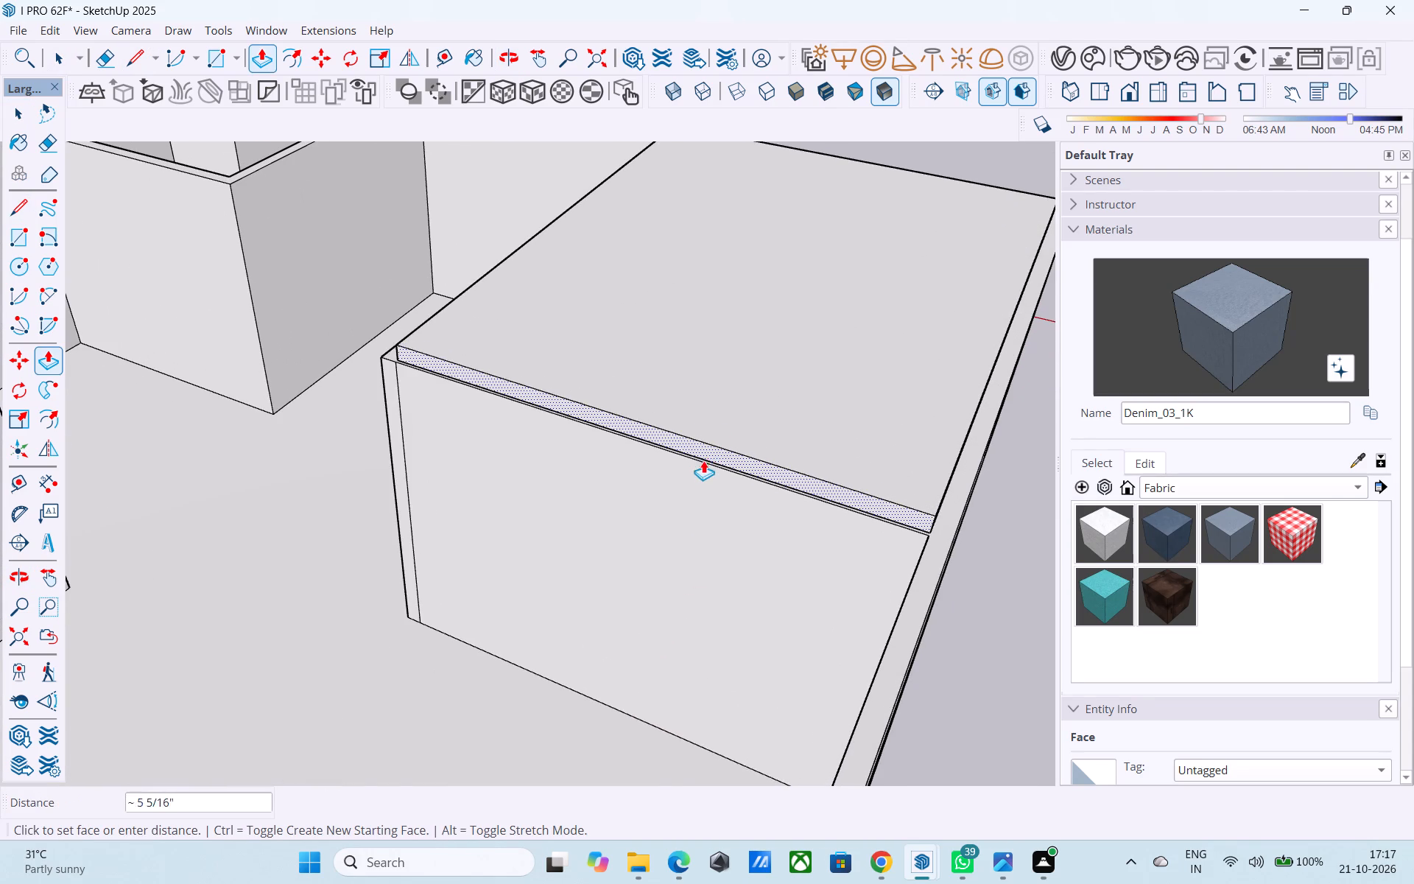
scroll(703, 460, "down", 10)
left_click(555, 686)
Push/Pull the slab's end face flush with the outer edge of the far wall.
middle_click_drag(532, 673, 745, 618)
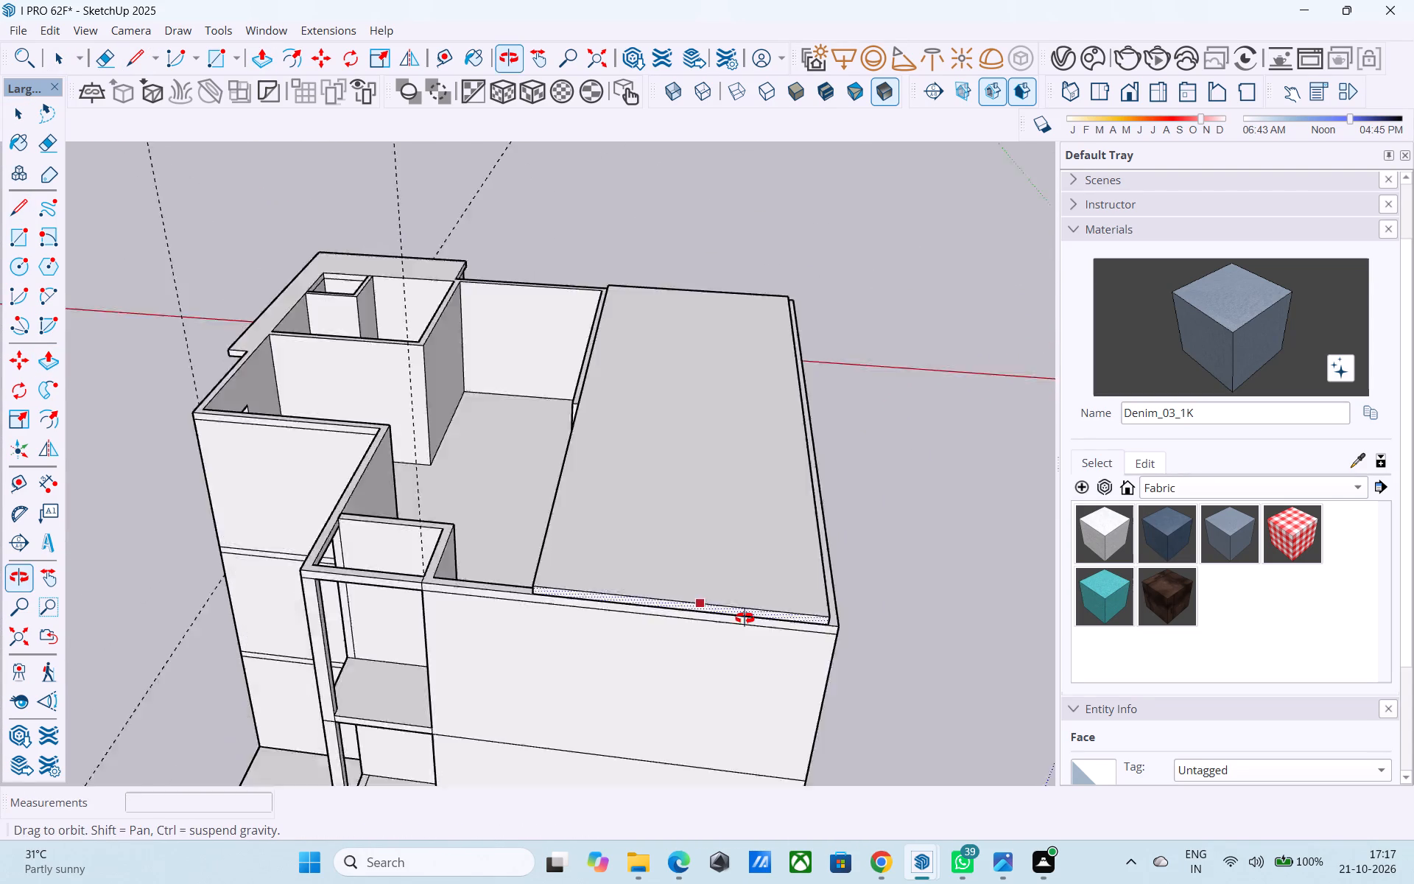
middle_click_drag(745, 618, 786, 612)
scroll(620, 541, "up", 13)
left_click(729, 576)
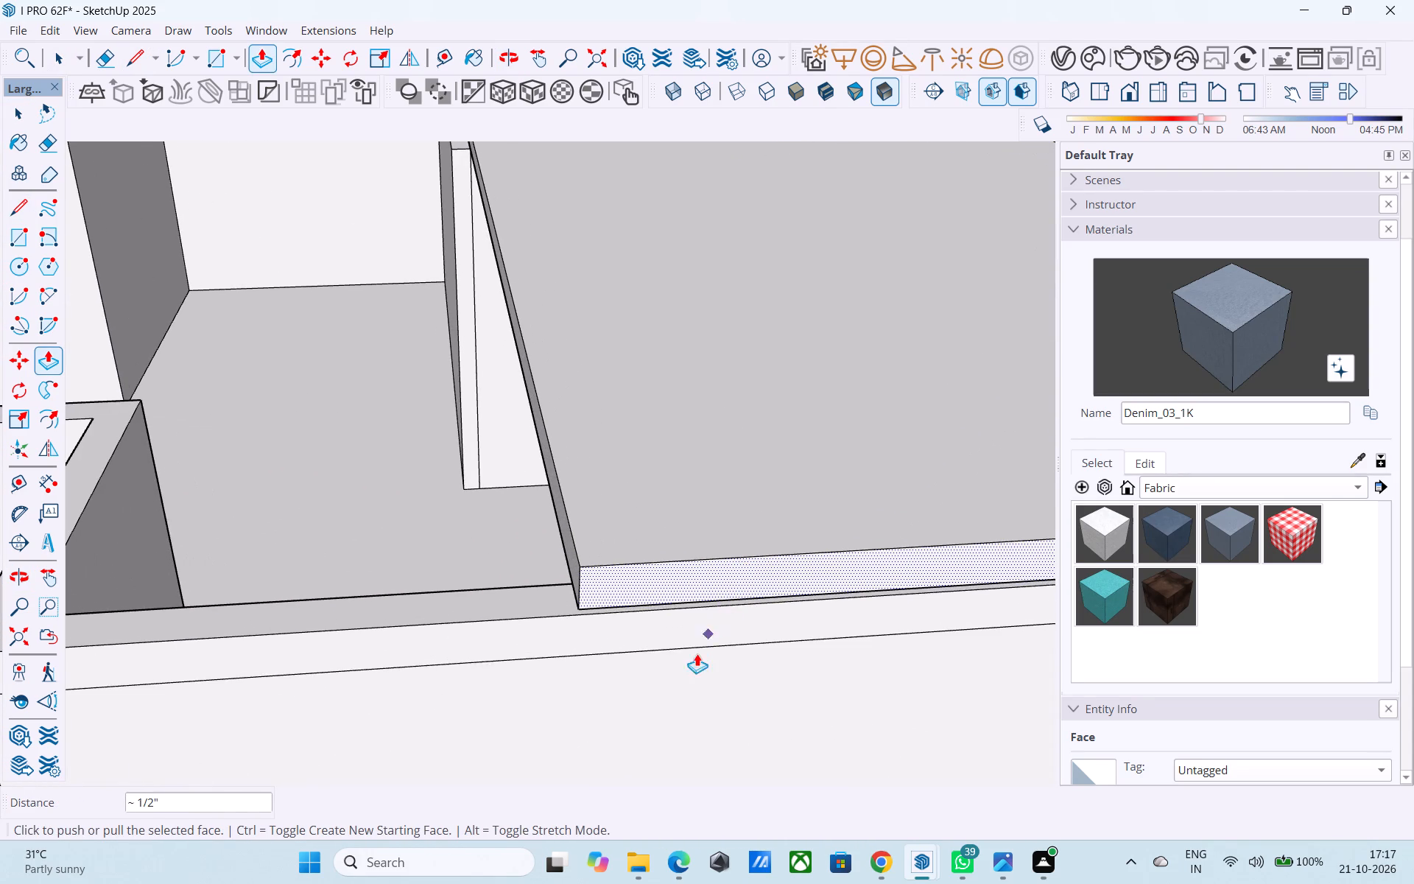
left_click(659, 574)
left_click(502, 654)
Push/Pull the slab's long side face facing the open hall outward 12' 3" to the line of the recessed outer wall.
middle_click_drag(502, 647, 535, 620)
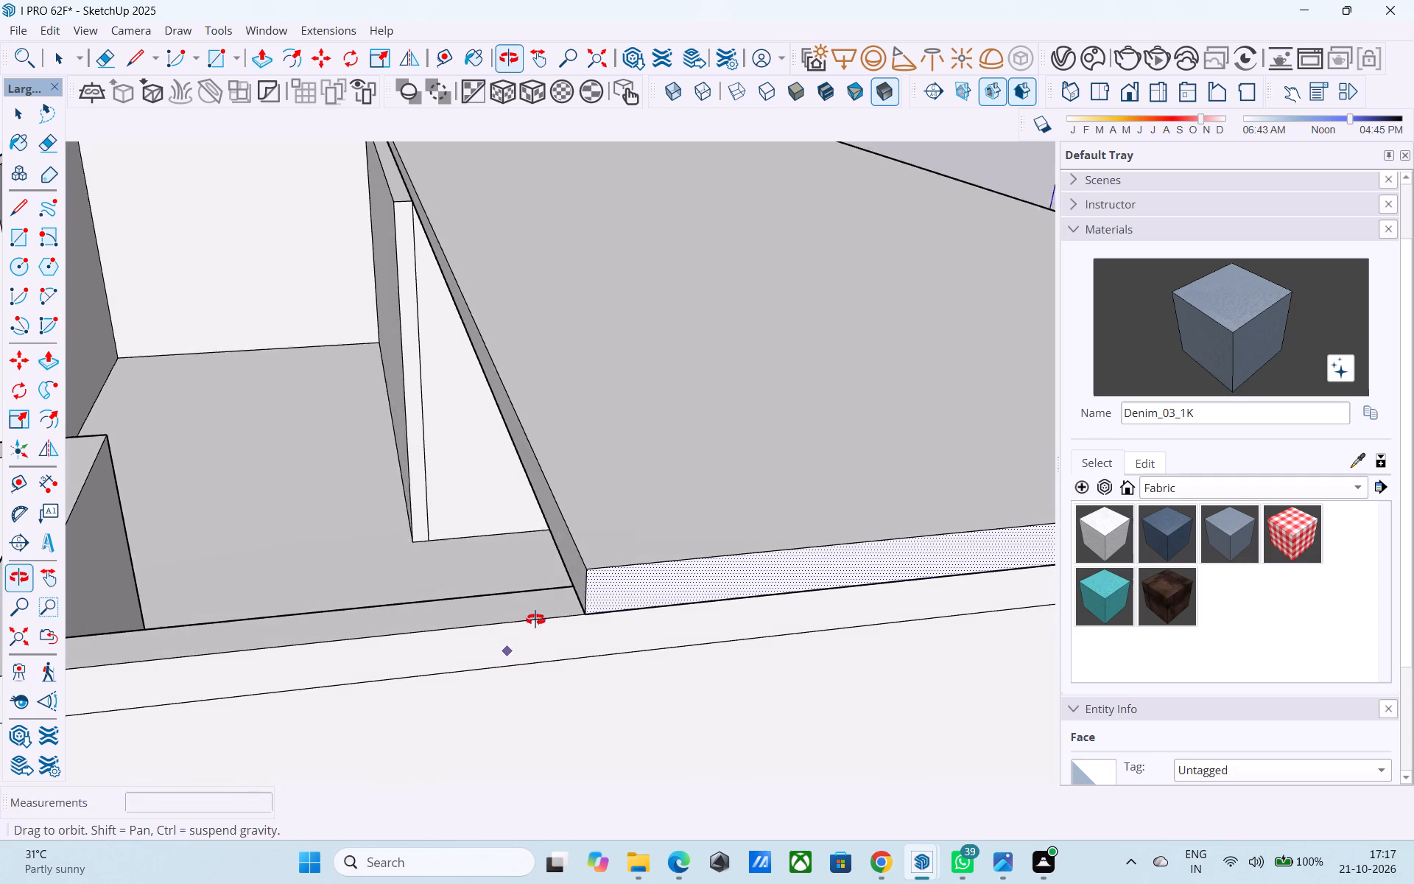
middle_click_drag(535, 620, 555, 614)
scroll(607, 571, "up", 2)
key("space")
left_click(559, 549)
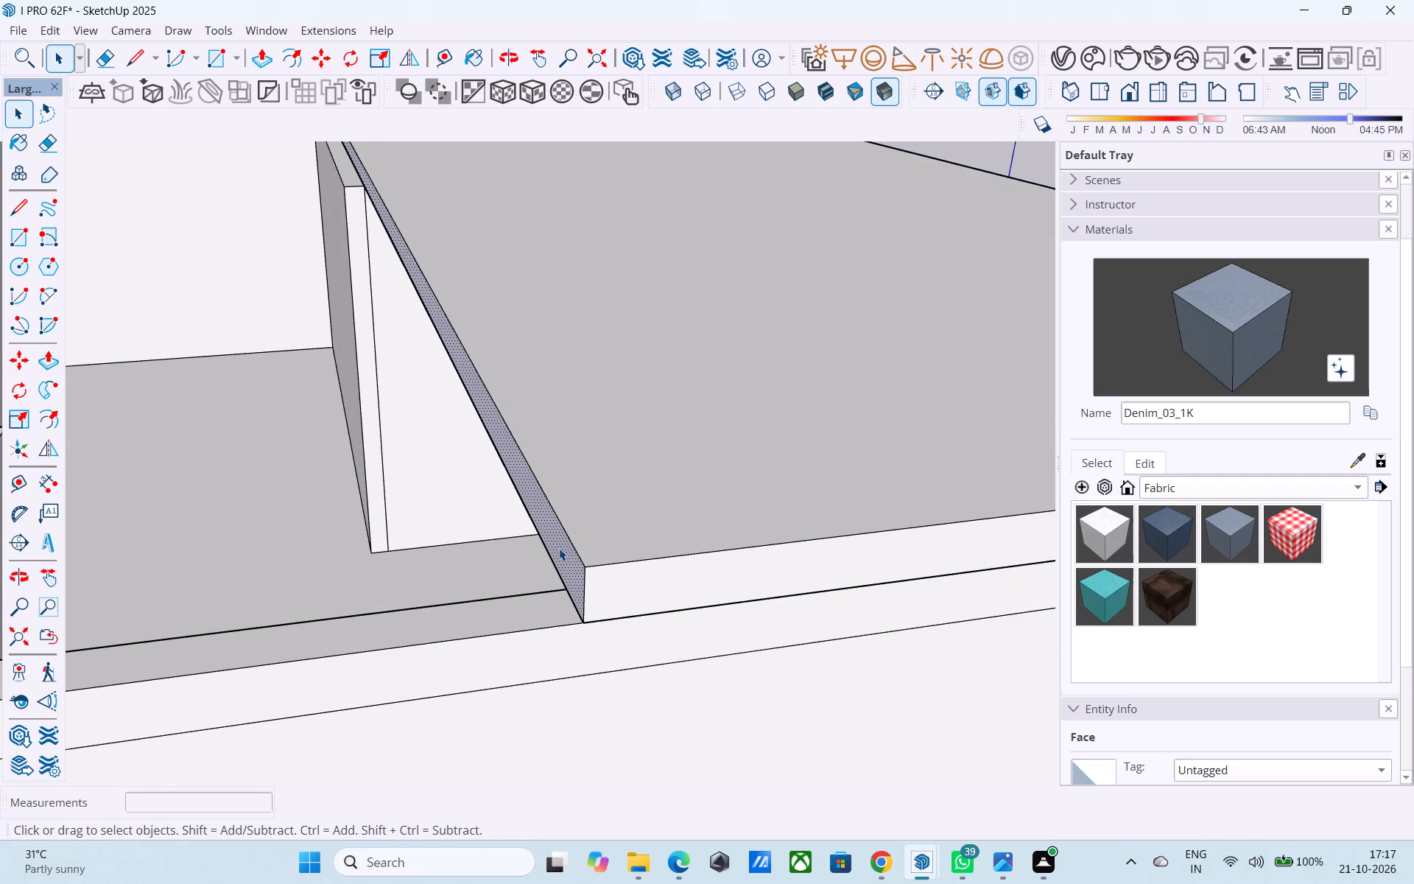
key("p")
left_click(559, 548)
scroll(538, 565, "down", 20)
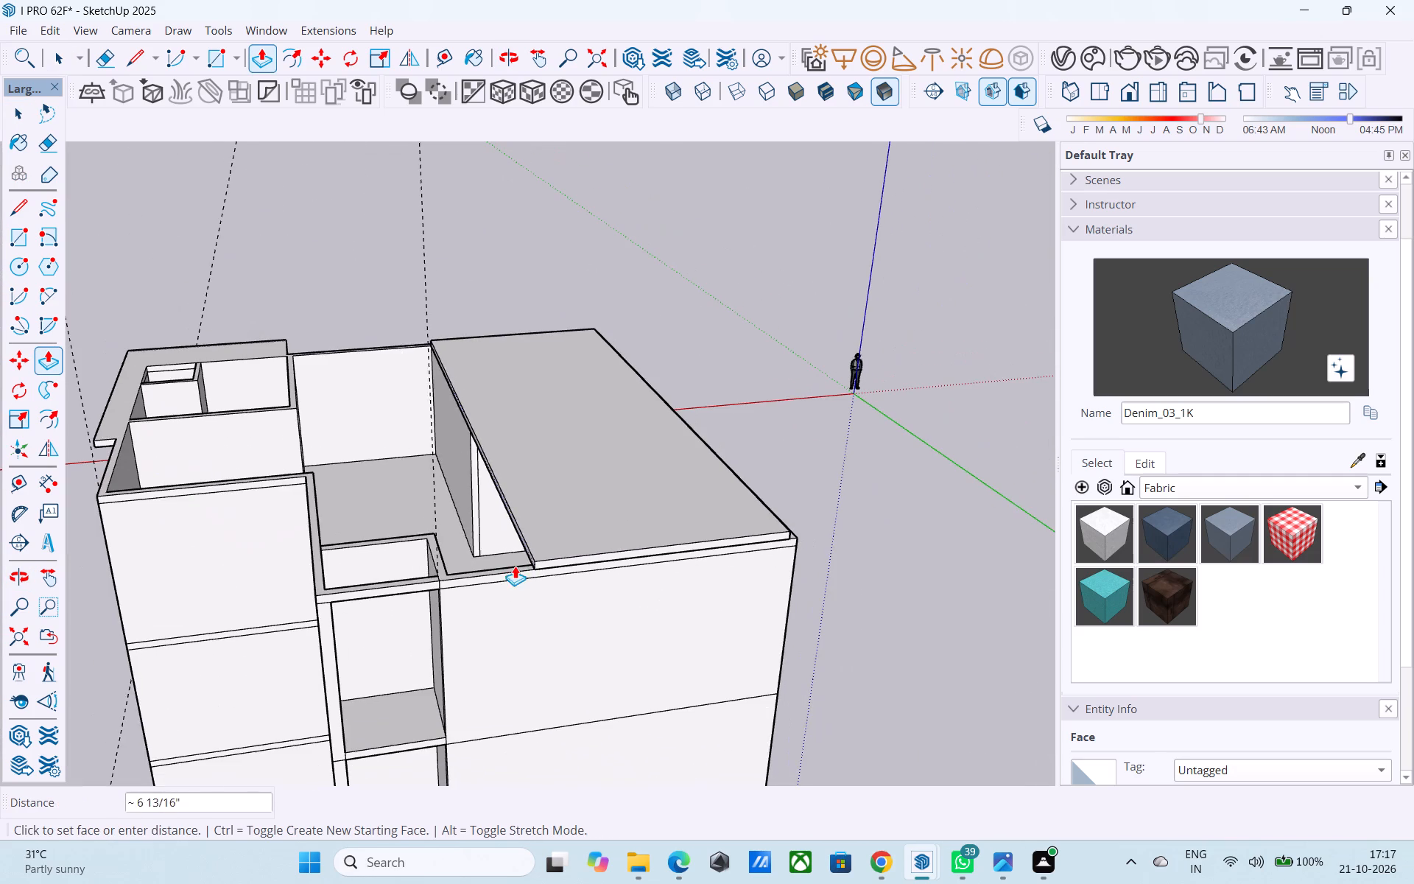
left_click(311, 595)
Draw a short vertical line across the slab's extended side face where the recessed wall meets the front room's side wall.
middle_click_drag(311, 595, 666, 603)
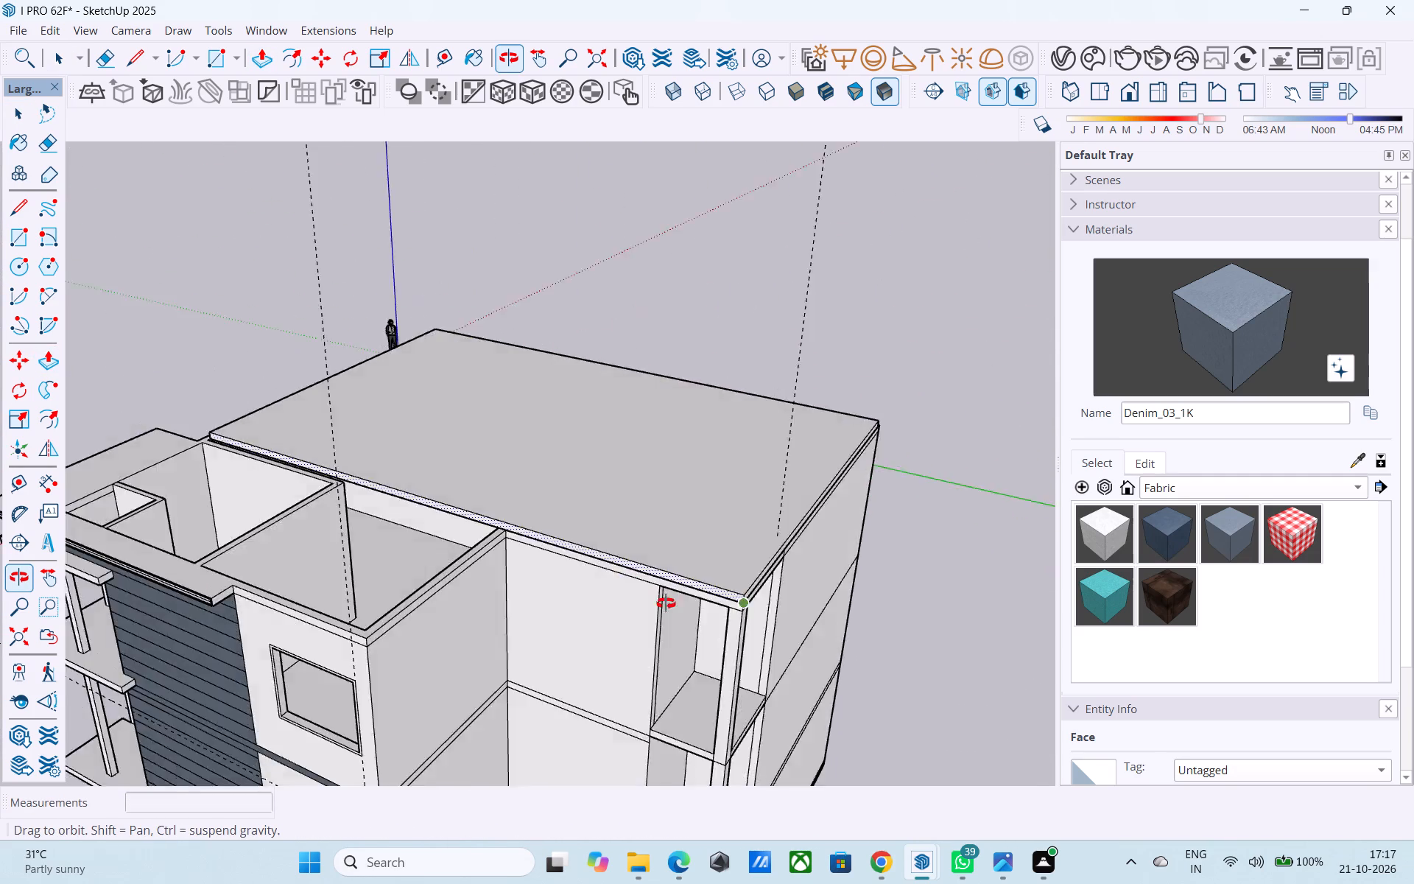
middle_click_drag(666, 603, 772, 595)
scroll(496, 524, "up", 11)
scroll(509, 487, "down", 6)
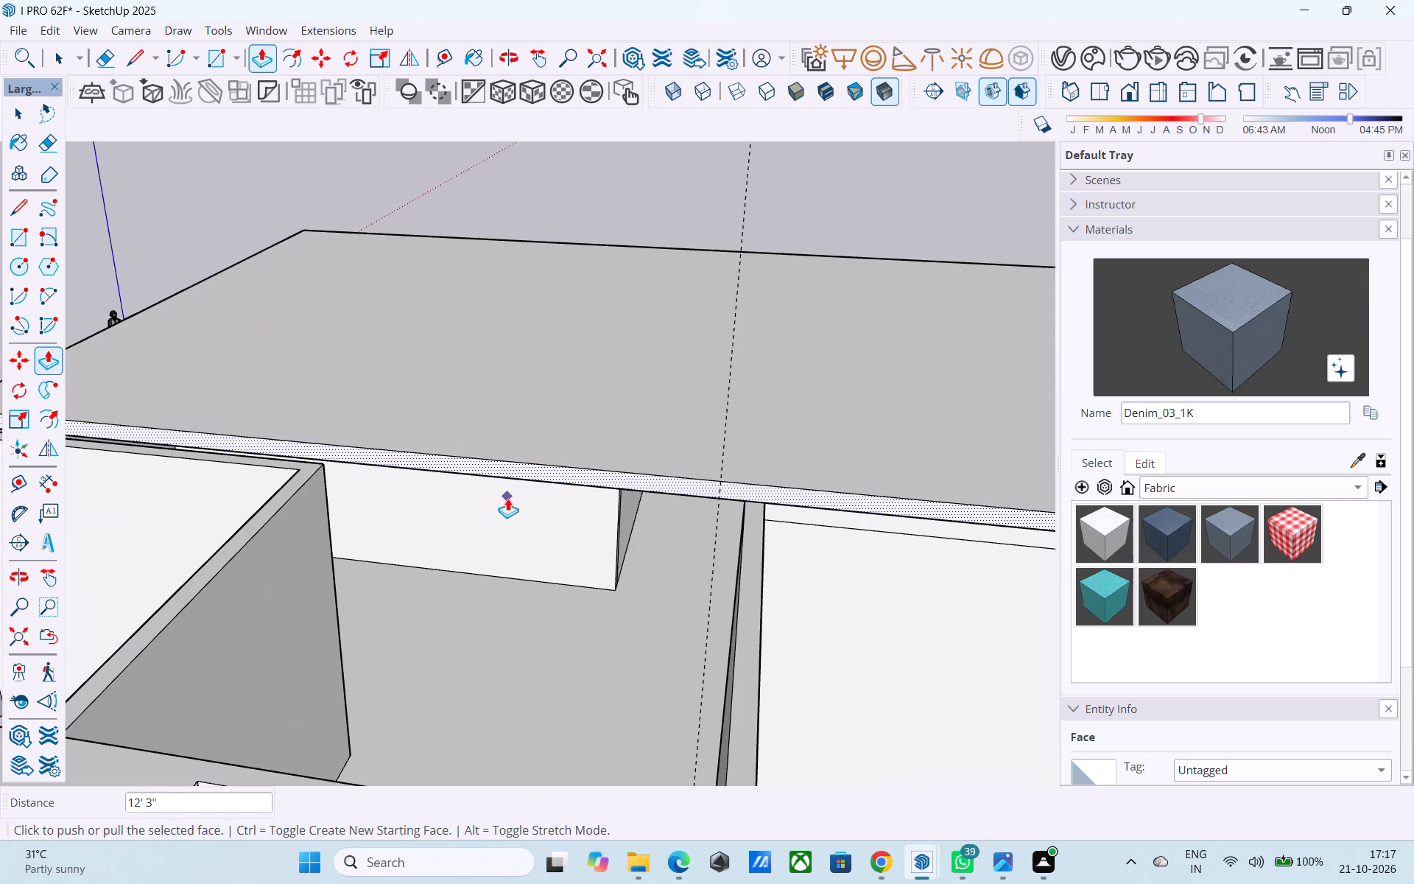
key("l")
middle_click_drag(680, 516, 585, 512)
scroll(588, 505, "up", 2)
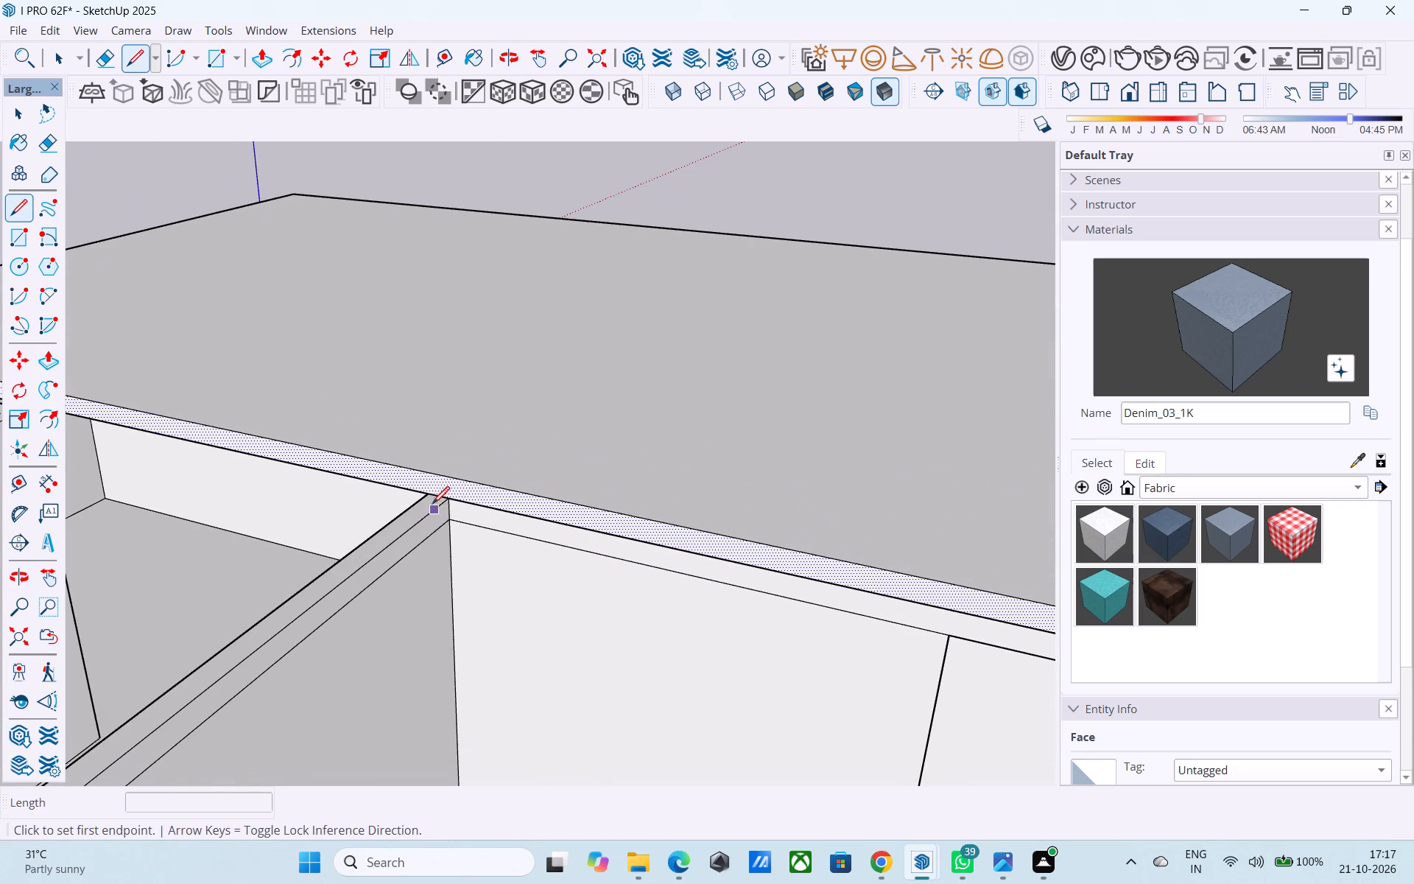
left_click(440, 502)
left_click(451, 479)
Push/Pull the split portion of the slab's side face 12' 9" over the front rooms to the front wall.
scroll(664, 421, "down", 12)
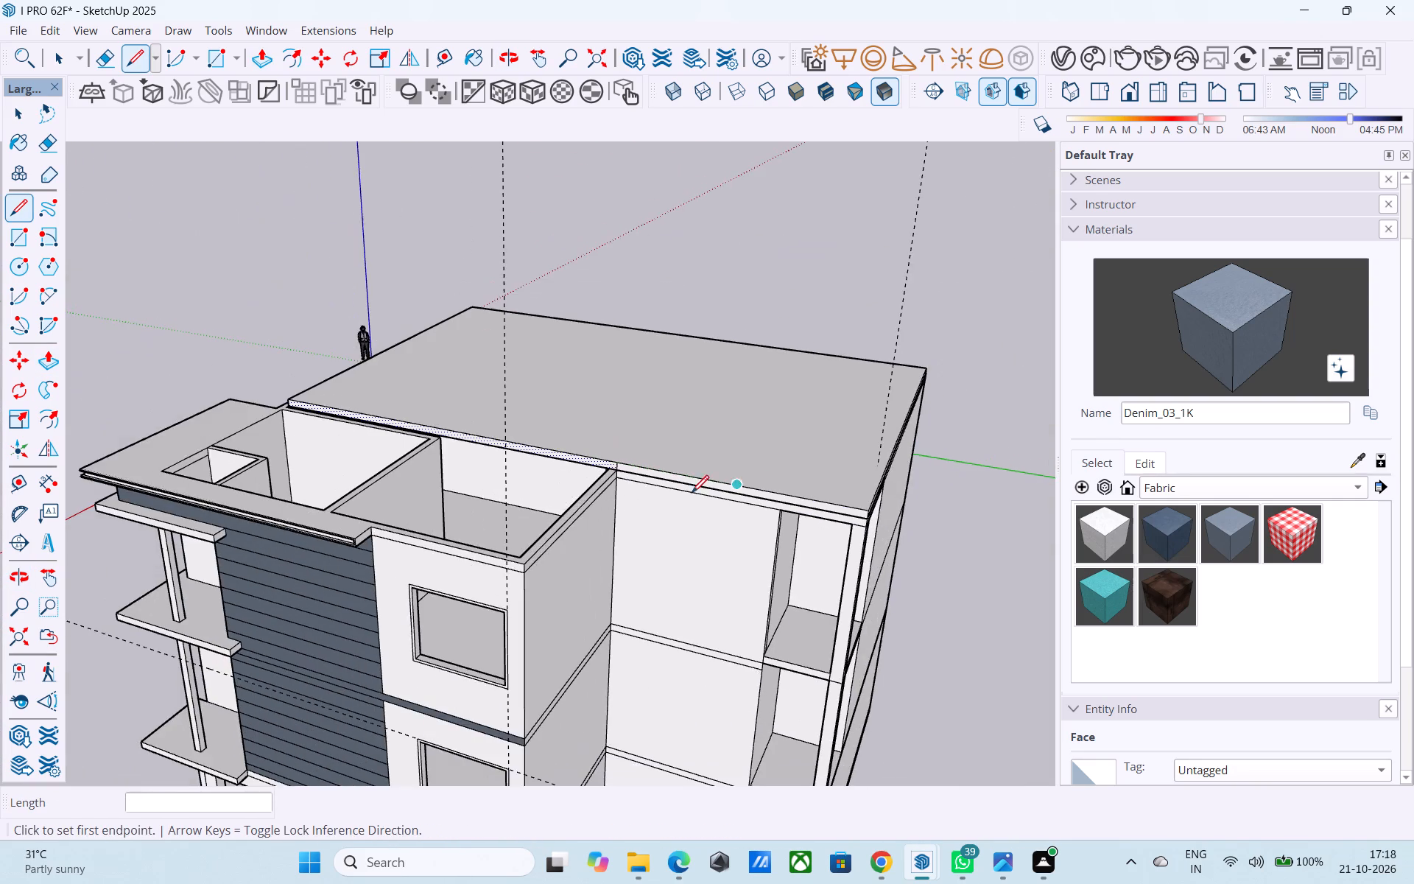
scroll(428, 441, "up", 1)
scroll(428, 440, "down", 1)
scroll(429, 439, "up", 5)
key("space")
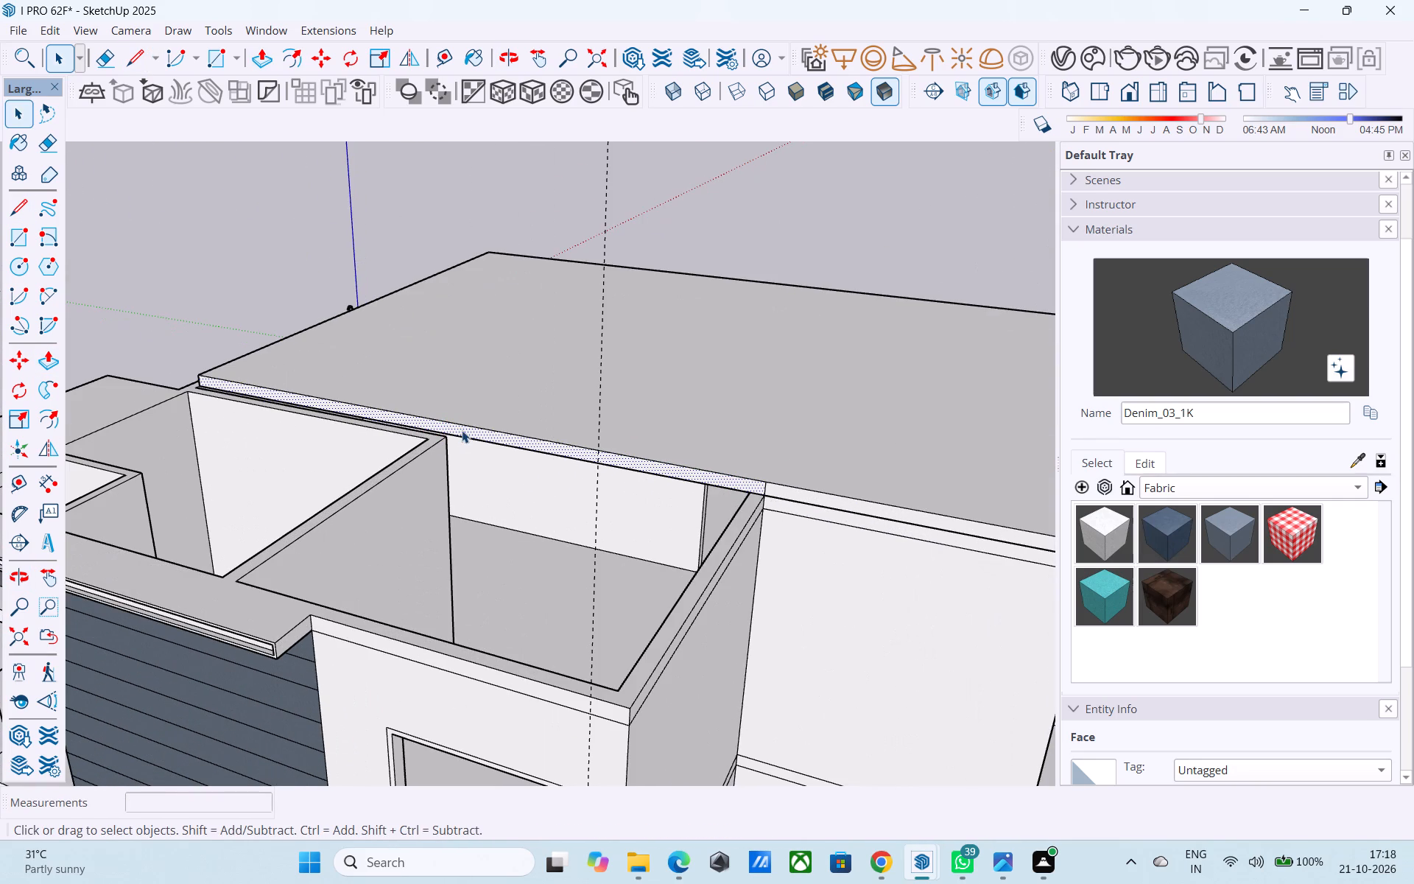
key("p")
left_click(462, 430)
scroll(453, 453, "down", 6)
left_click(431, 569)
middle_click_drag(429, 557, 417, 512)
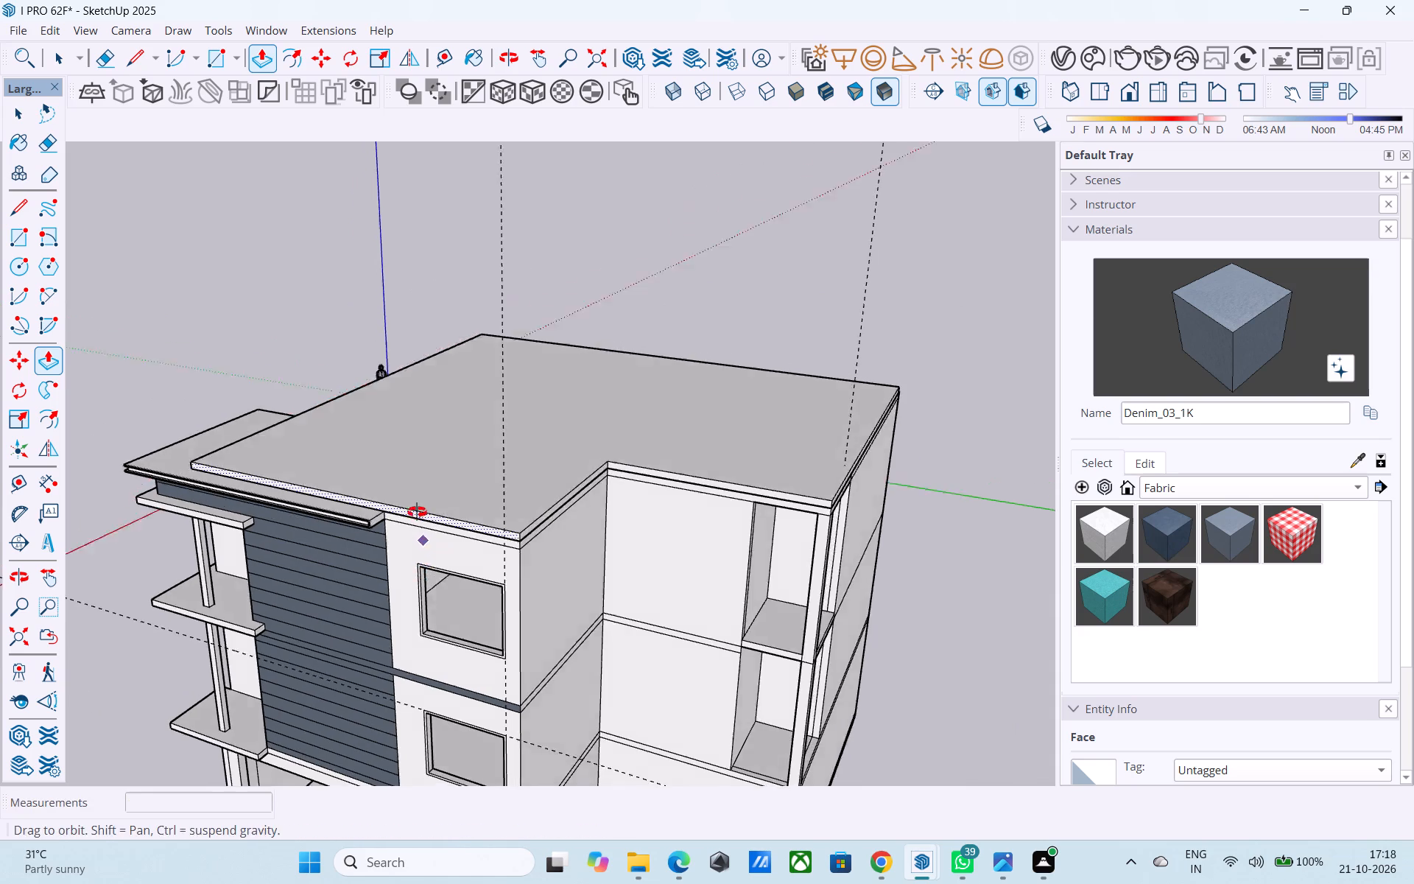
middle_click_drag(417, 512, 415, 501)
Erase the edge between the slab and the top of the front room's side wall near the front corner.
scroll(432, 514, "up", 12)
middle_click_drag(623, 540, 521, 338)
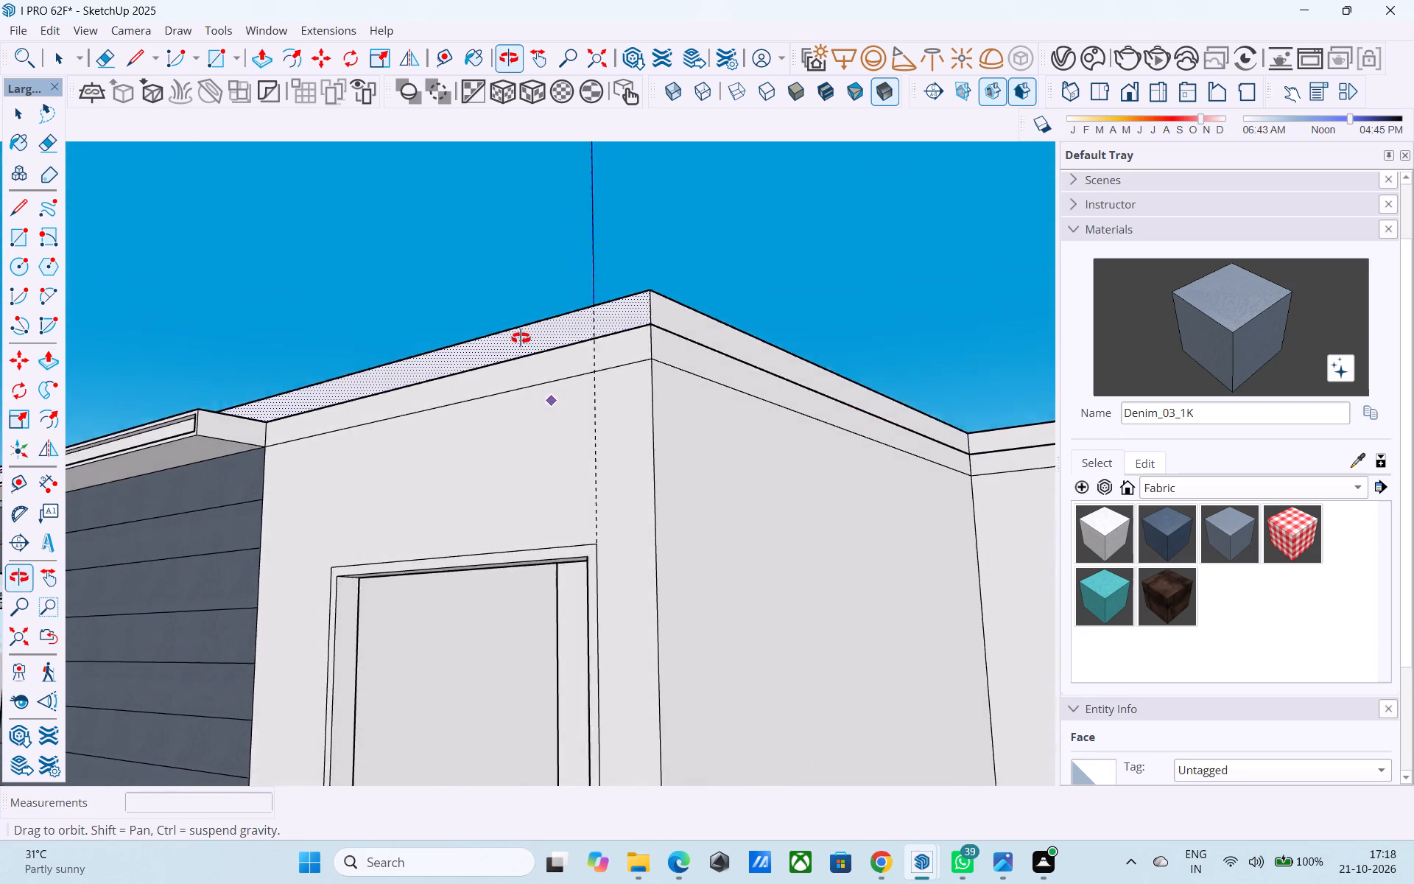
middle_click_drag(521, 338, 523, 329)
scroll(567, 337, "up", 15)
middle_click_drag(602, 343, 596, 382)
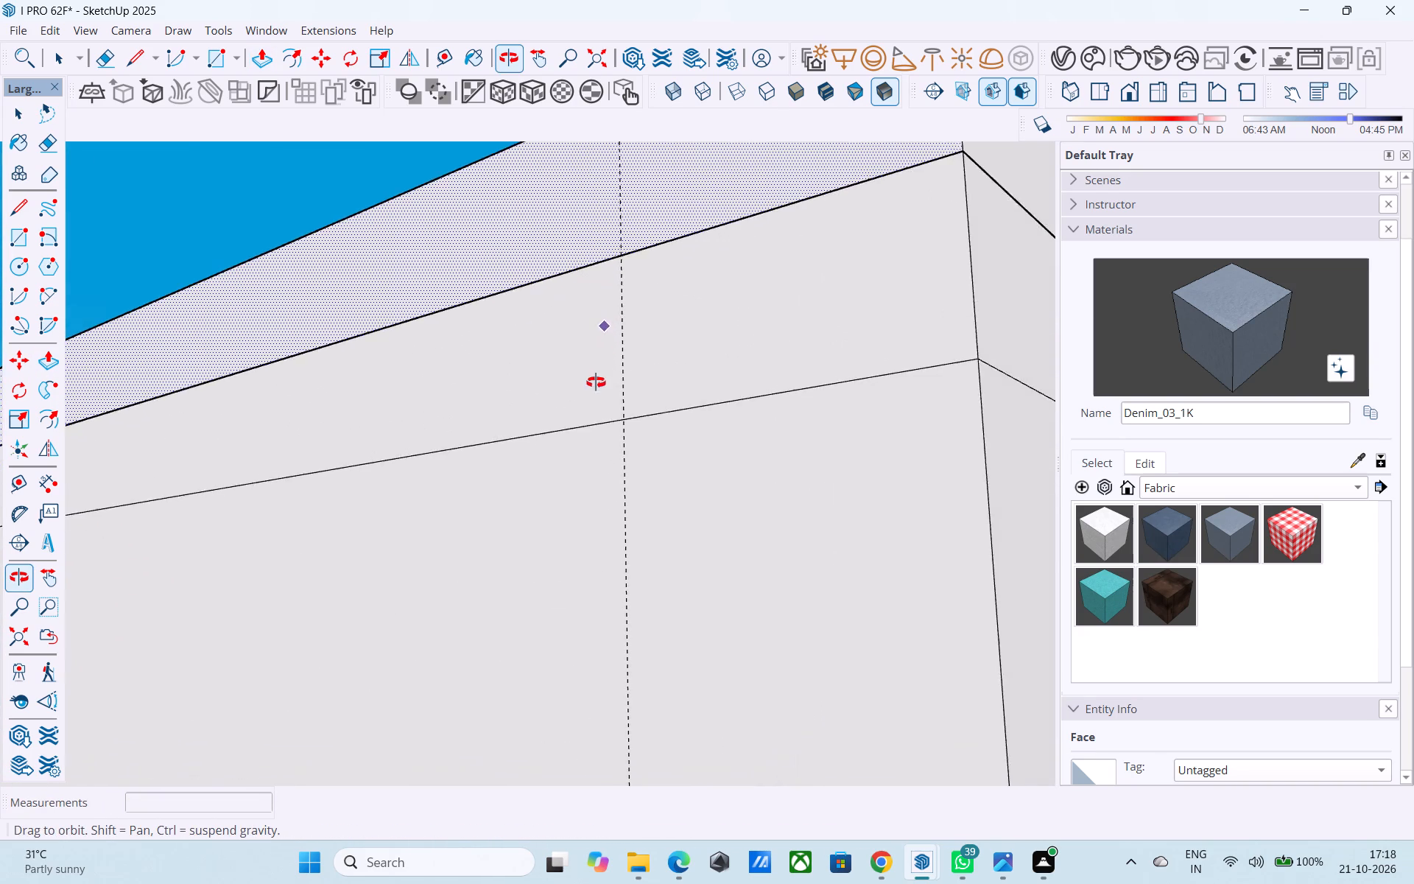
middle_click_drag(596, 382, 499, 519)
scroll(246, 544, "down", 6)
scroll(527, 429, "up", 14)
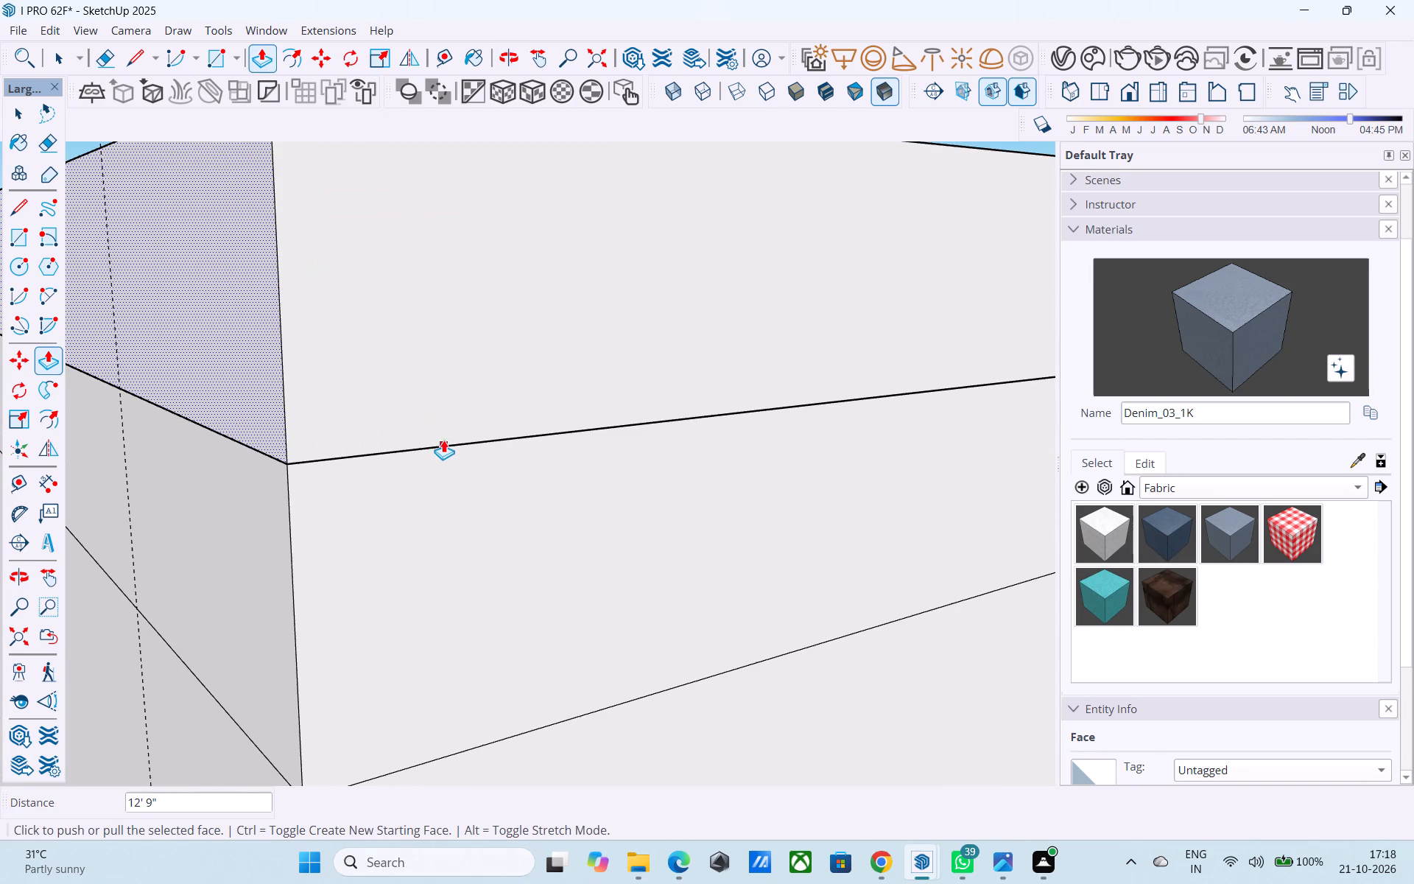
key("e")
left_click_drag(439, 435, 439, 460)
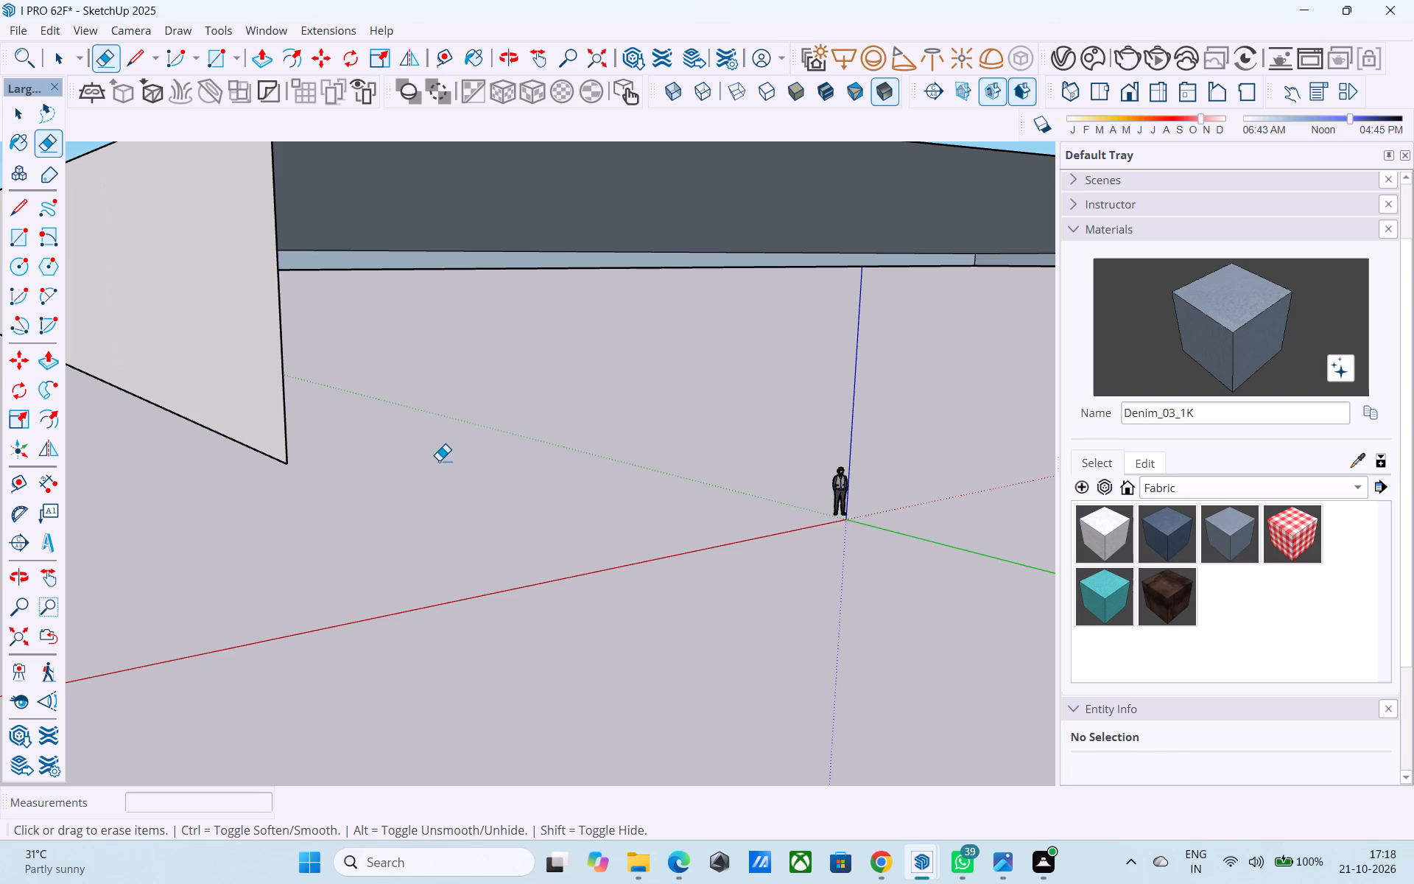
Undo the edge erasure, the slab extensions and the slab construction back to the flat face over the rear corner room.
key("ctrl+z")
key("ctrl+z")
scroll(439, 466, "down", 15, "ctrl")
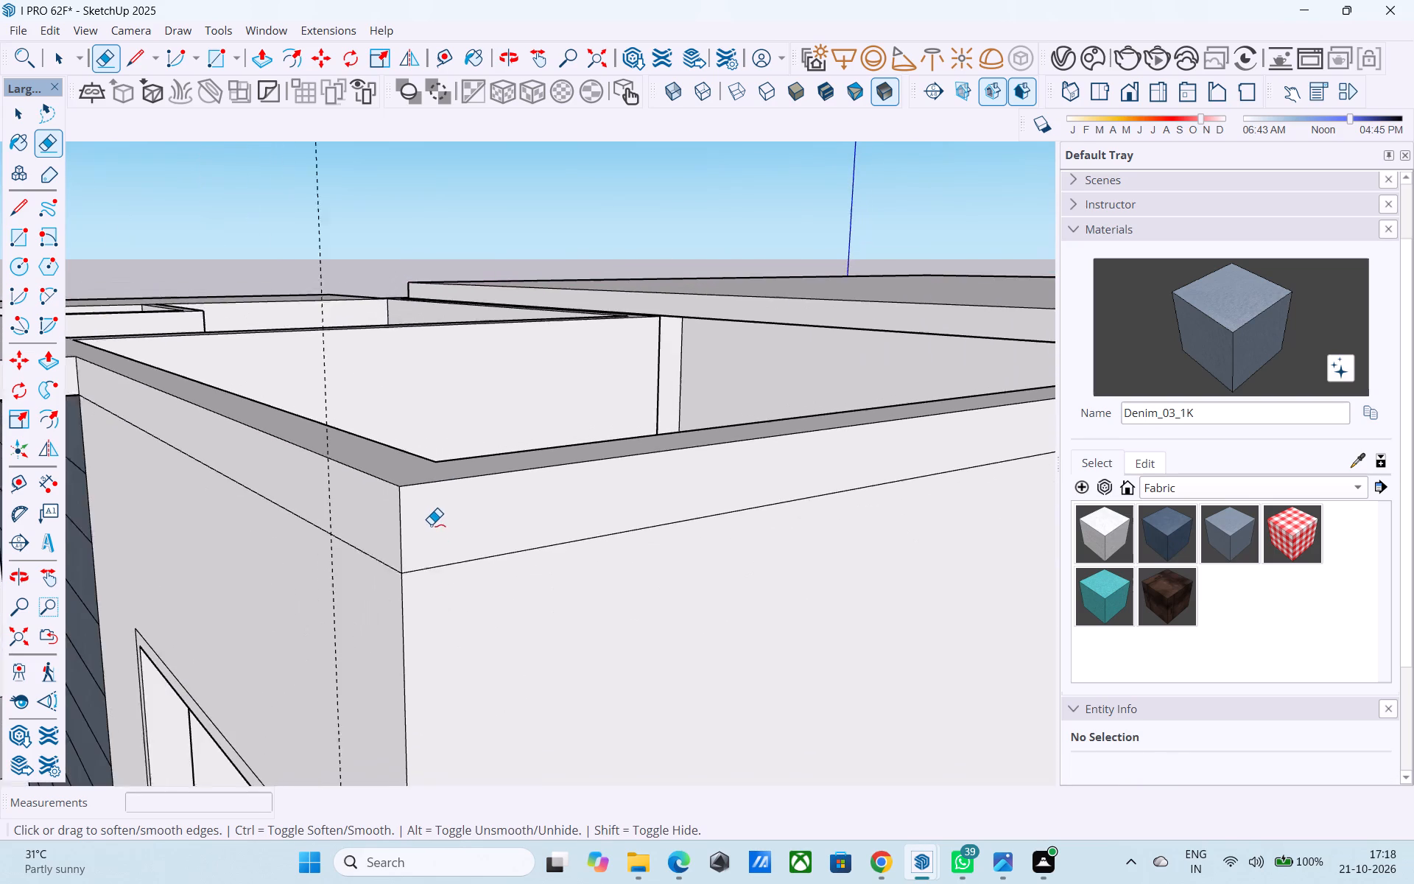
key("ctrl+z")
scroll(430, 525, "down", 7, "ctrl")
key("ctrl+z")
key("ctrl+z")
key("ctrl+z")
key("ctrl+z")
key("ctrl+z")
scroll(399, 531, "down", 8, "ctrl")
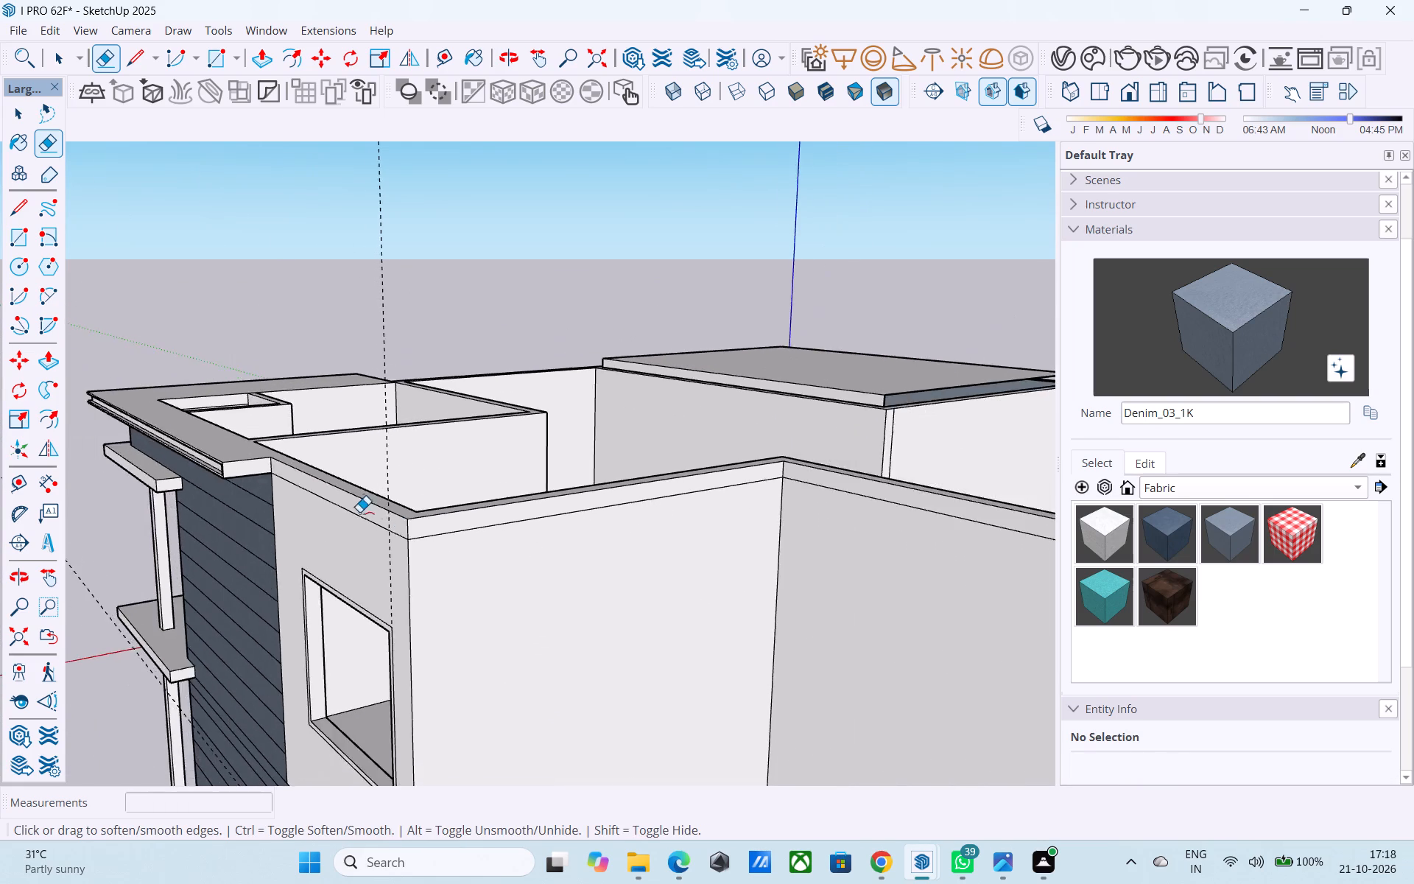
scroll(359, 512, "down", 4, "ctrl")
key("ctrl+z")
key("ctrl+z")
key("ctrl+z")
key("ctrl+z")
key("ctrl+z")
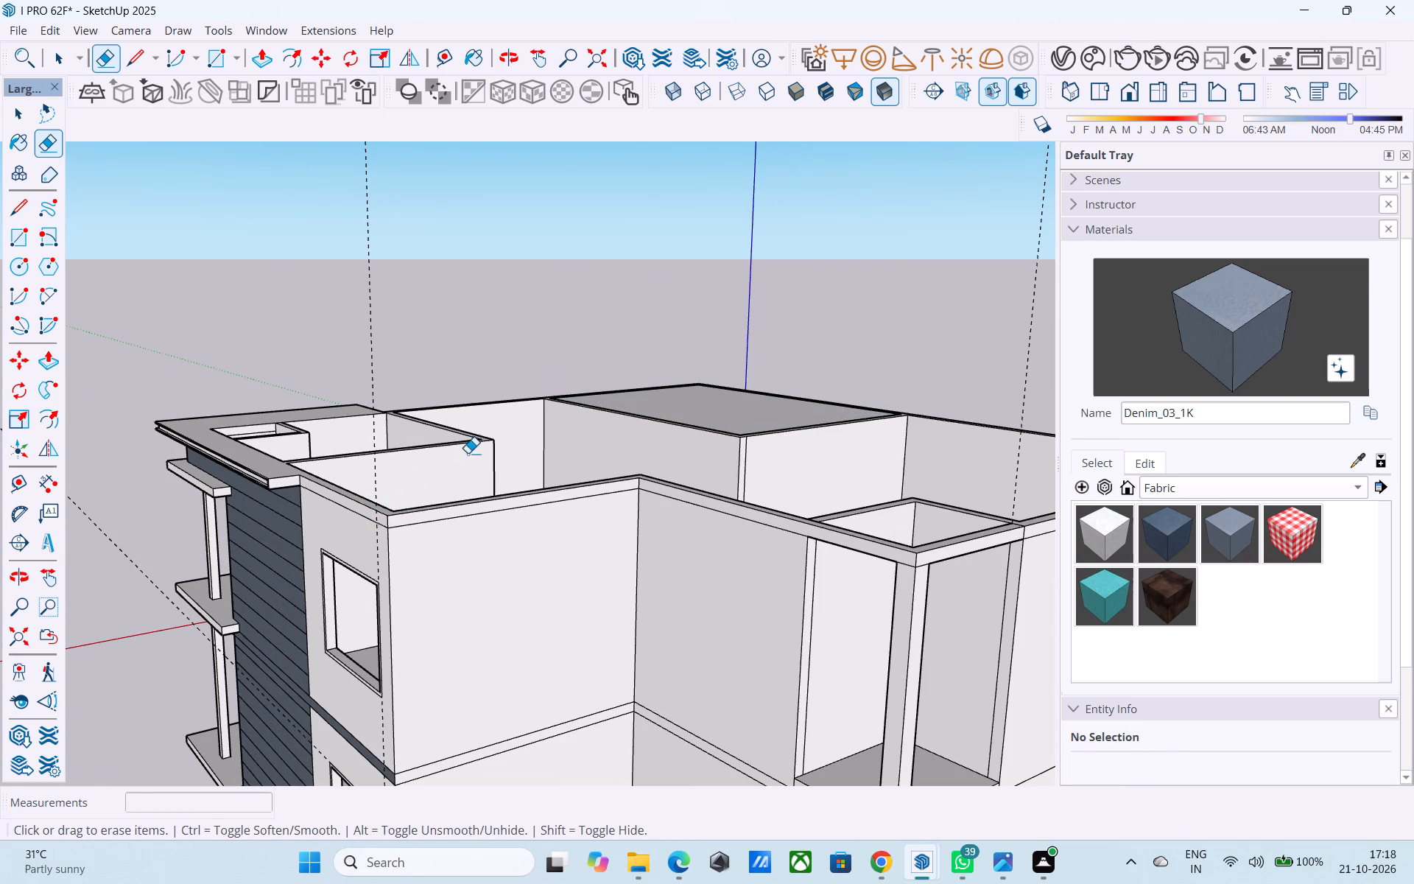
Delete the flat face covering the rear corner room on the top floor.
middle_click_drag(474, 452, 504, 651)
key("space")
scroll(476, 494, "down", 5)
middle_click_drag(475, 501, 368, 842)
scroll(590, 606, "up", 5)
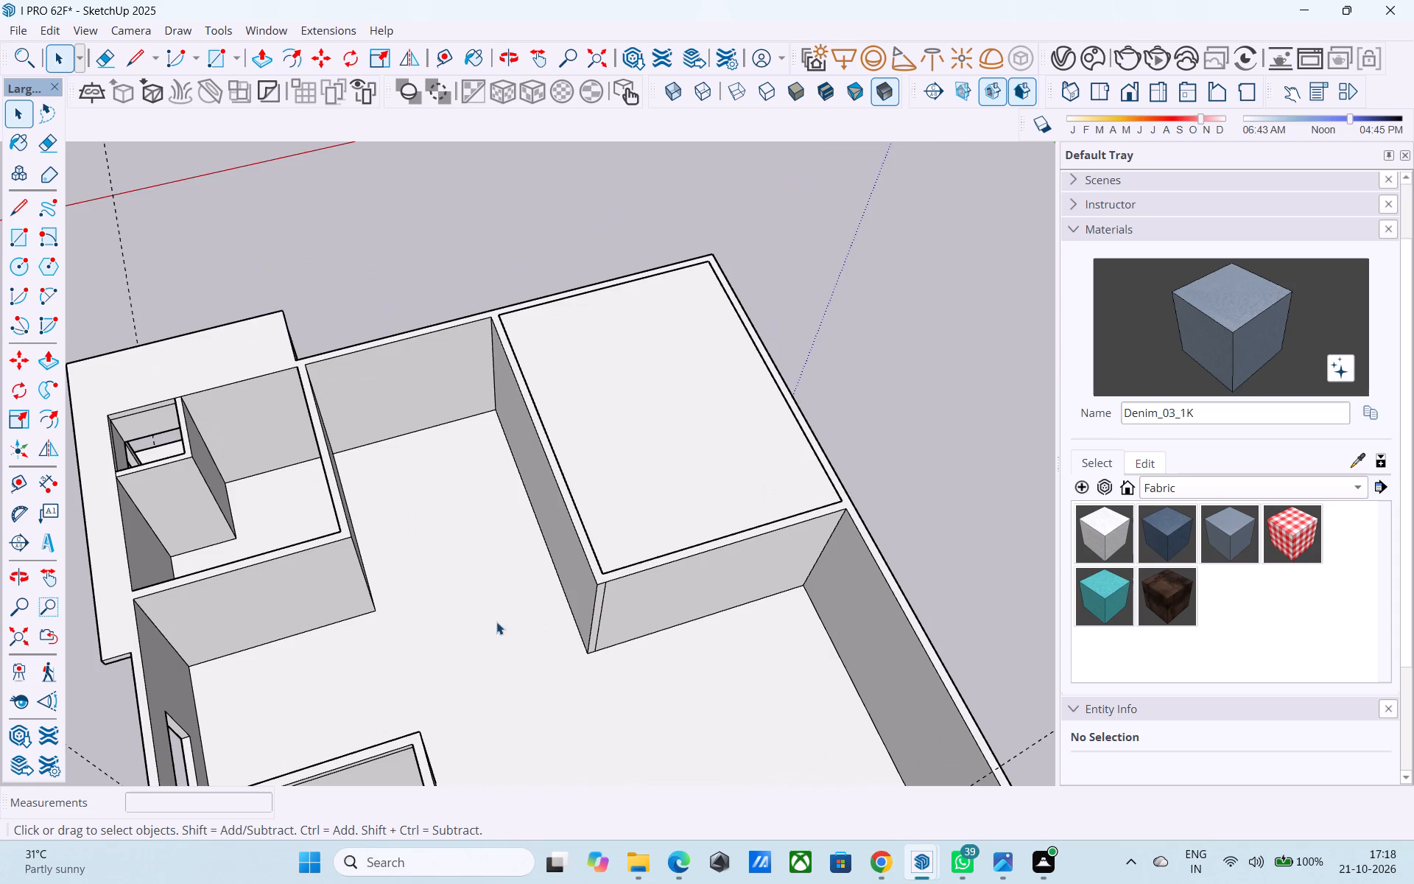
double_click(496, 622)
middle_click_drag(504, 606, 125, 448)
left_click(842, 446)
left_click(493, 327)
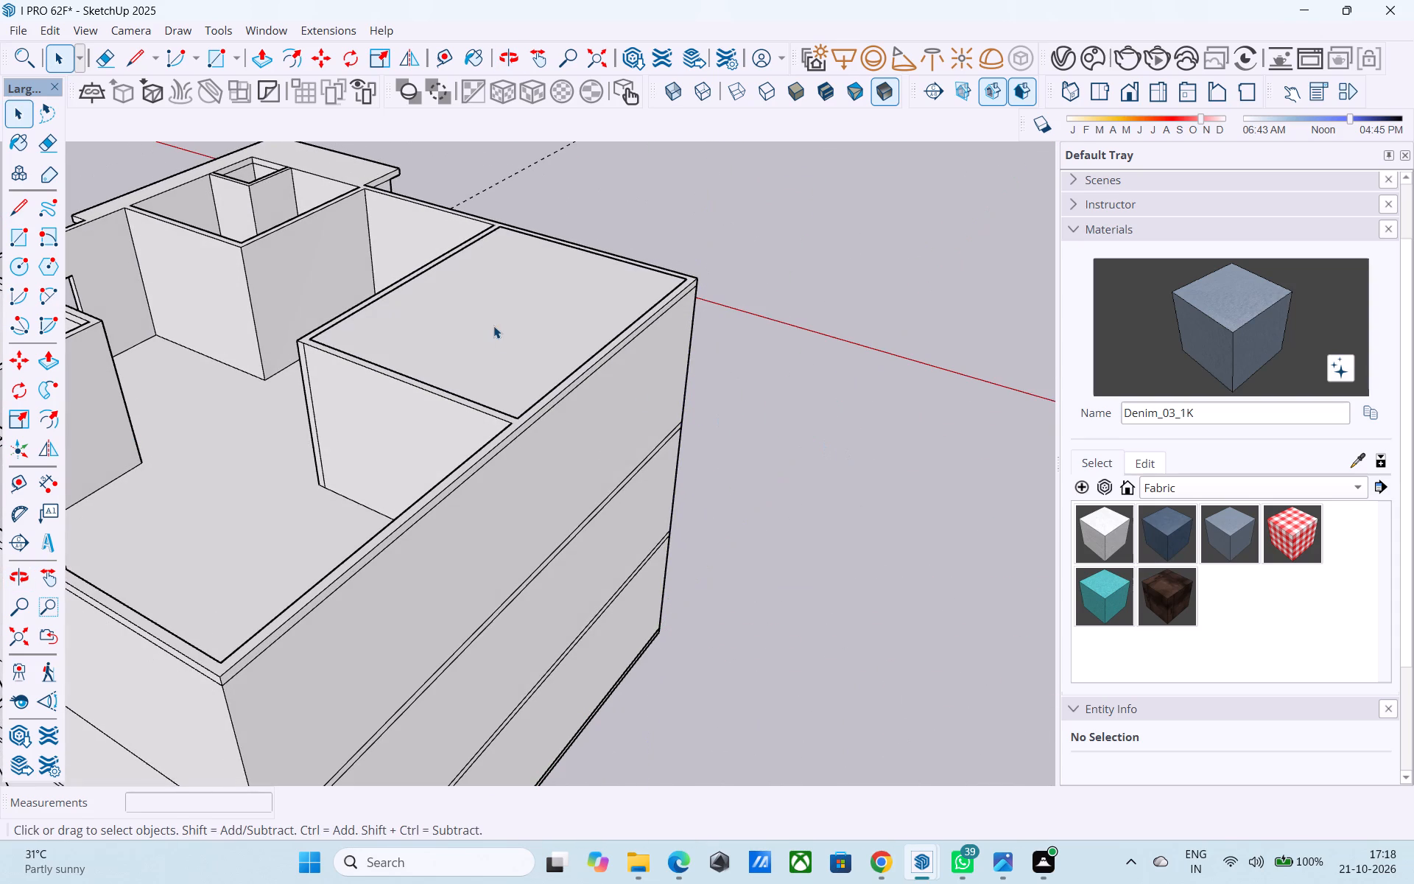
key("Delete")
Open the building group for editing and draw a 14' 6" by 19' rectangle over the rear corner room along its inner wall-top outline.
double_click(518, 511)
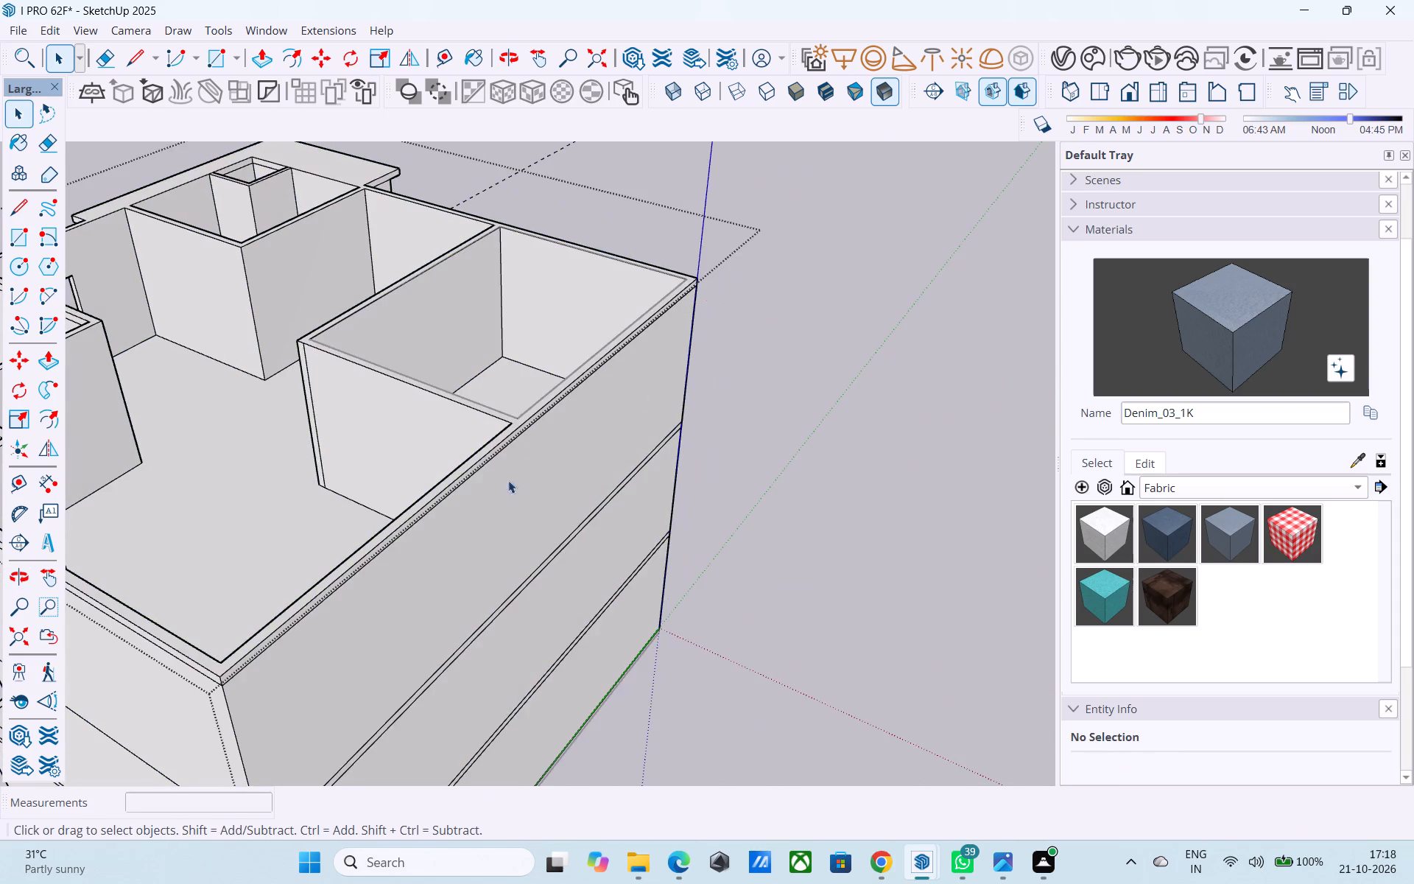
middle_click_drag(504, 489, 577, 719)
scroll(574, 716, "up", 1)
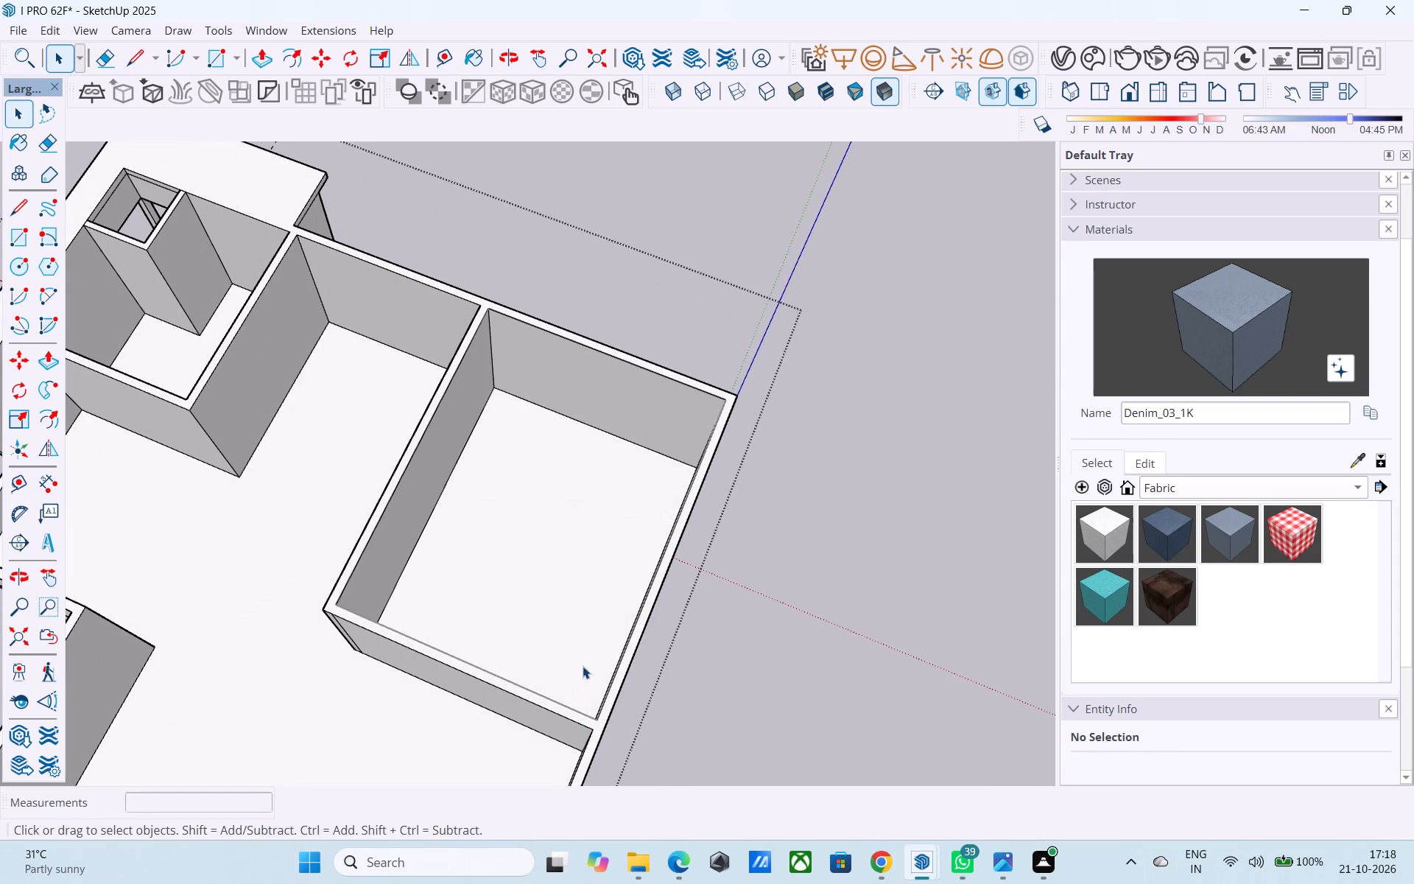
middle_click_drag(564, 622, 562, 502)
scroll(563, 592, "up", 1)
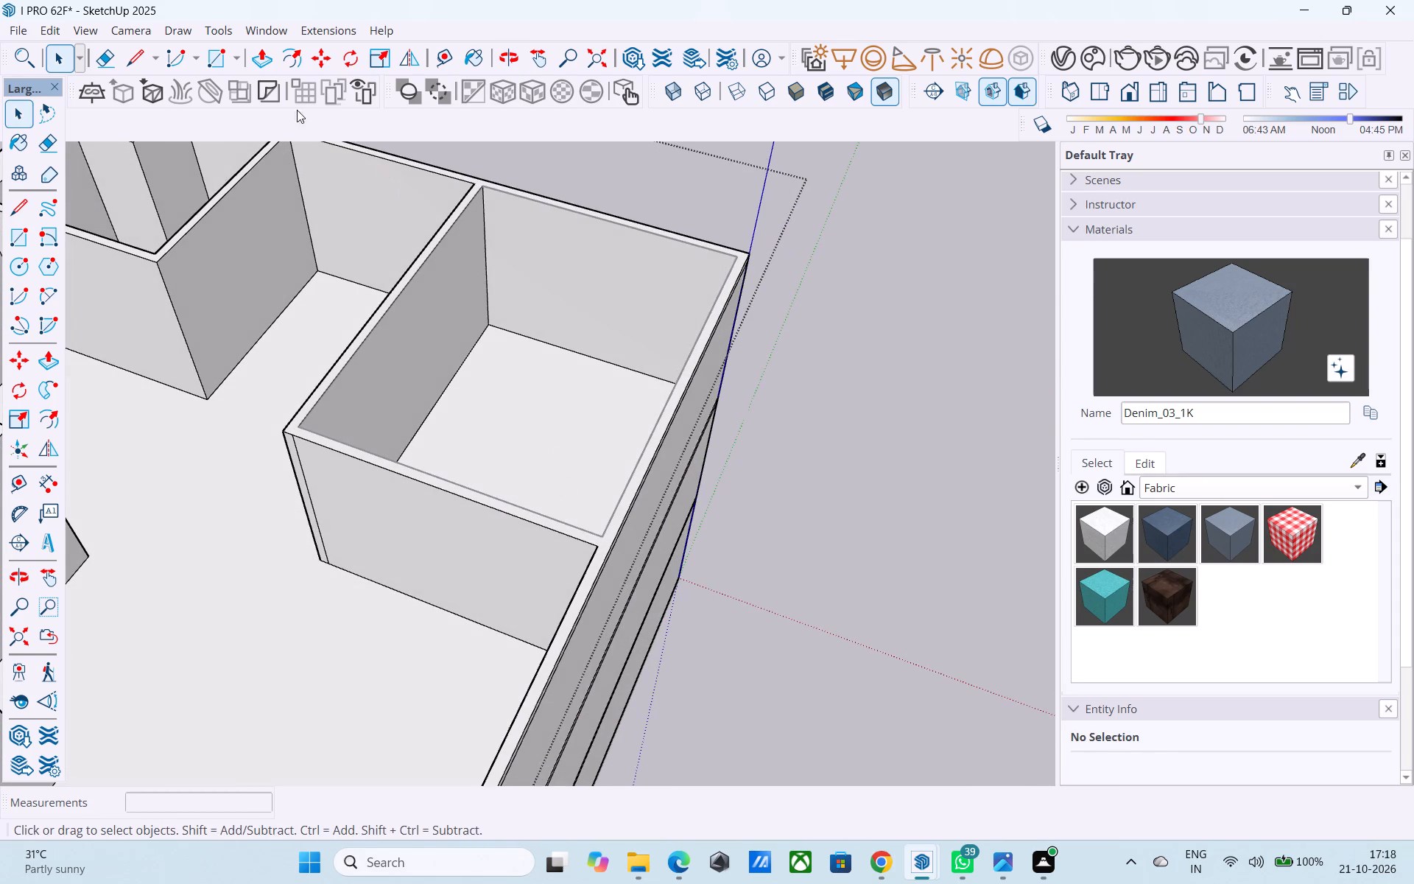
left_click(216, 54)
scroll(641, 284, "down", 2)
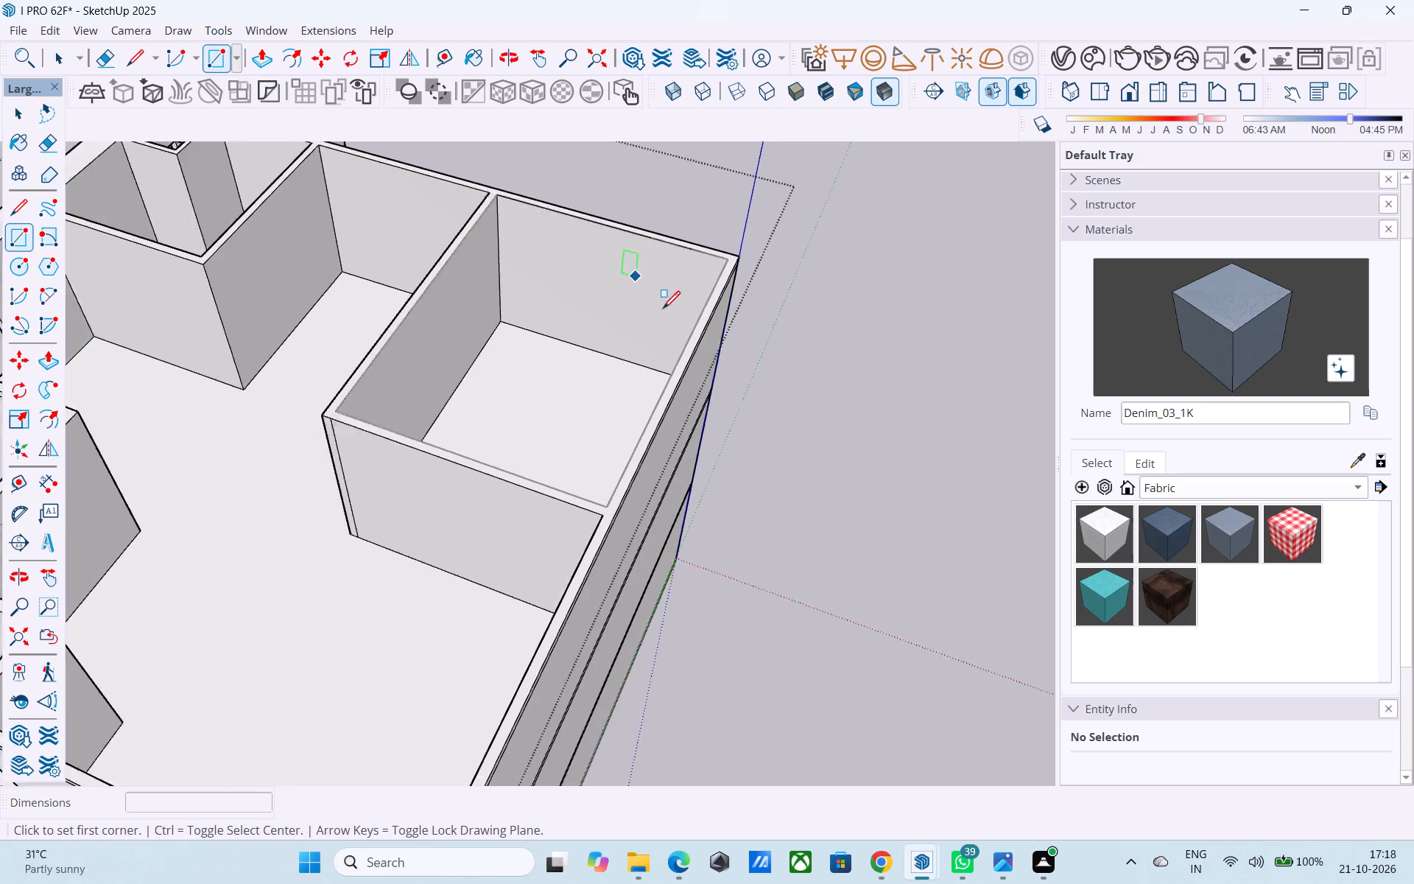
scroll(663, 310, "down", 3)
middle_click_drag(662, 318, 1016, 385)
middle_click_drag(770, 367, 883, 350)
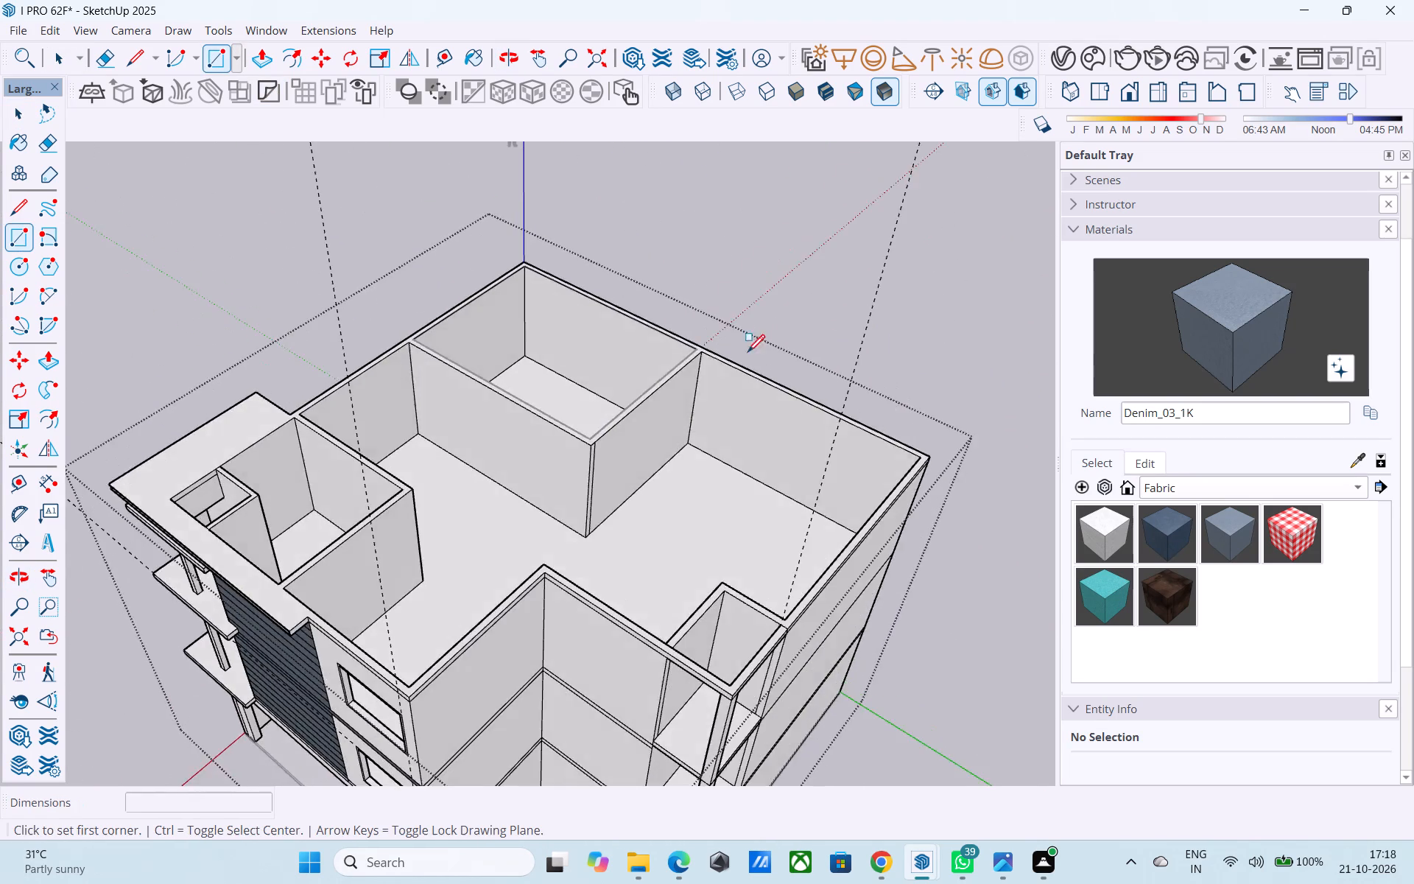
scroll(601, 339, "up", 4)
middle_click_drag(518, 318, 625, 331)
scroll(532, 253, "up", 2)
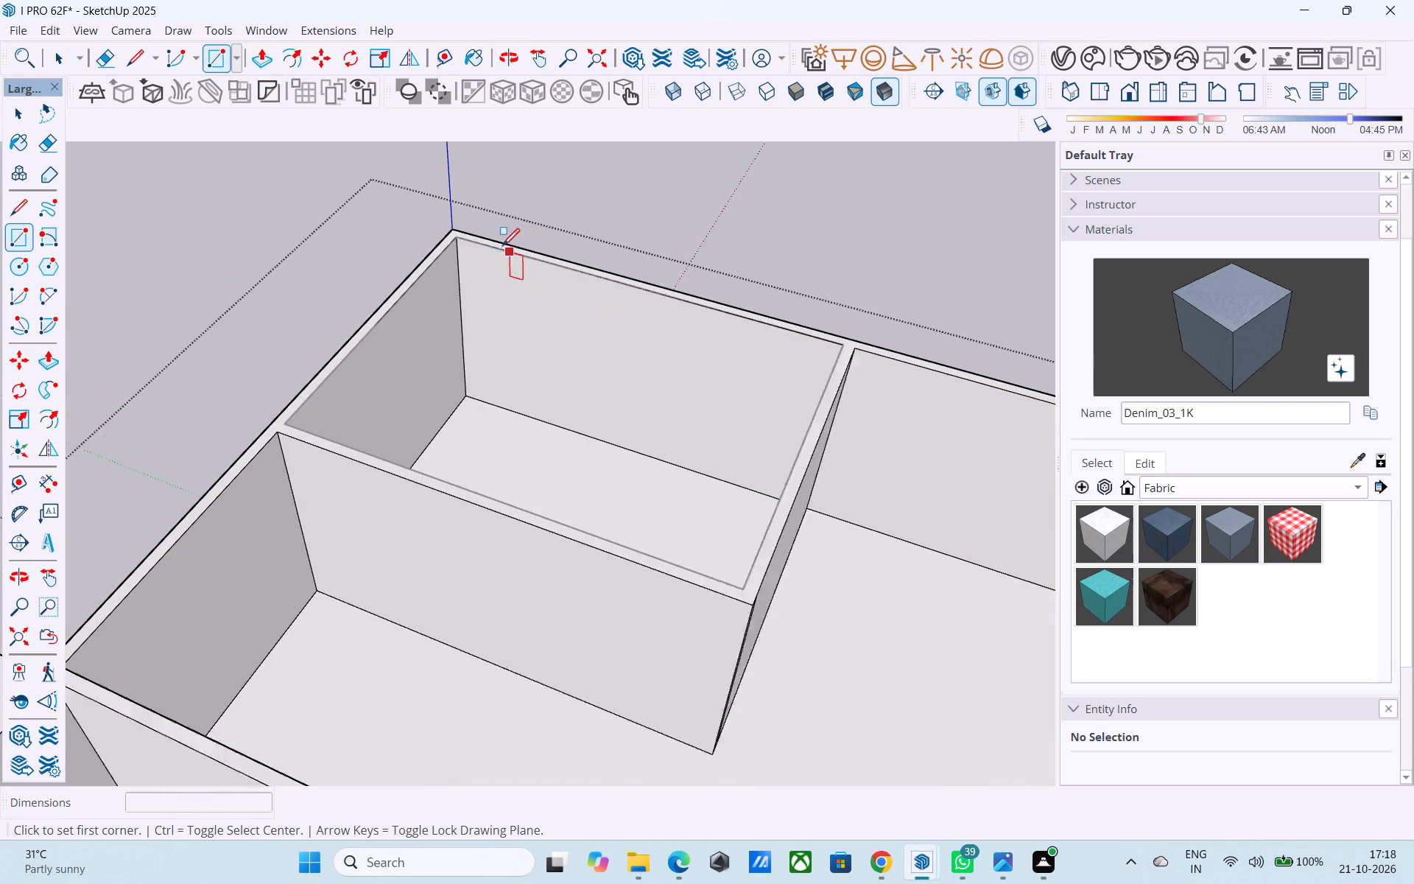
scroll(502, 248, "up", 1)
left_click(444, 238)
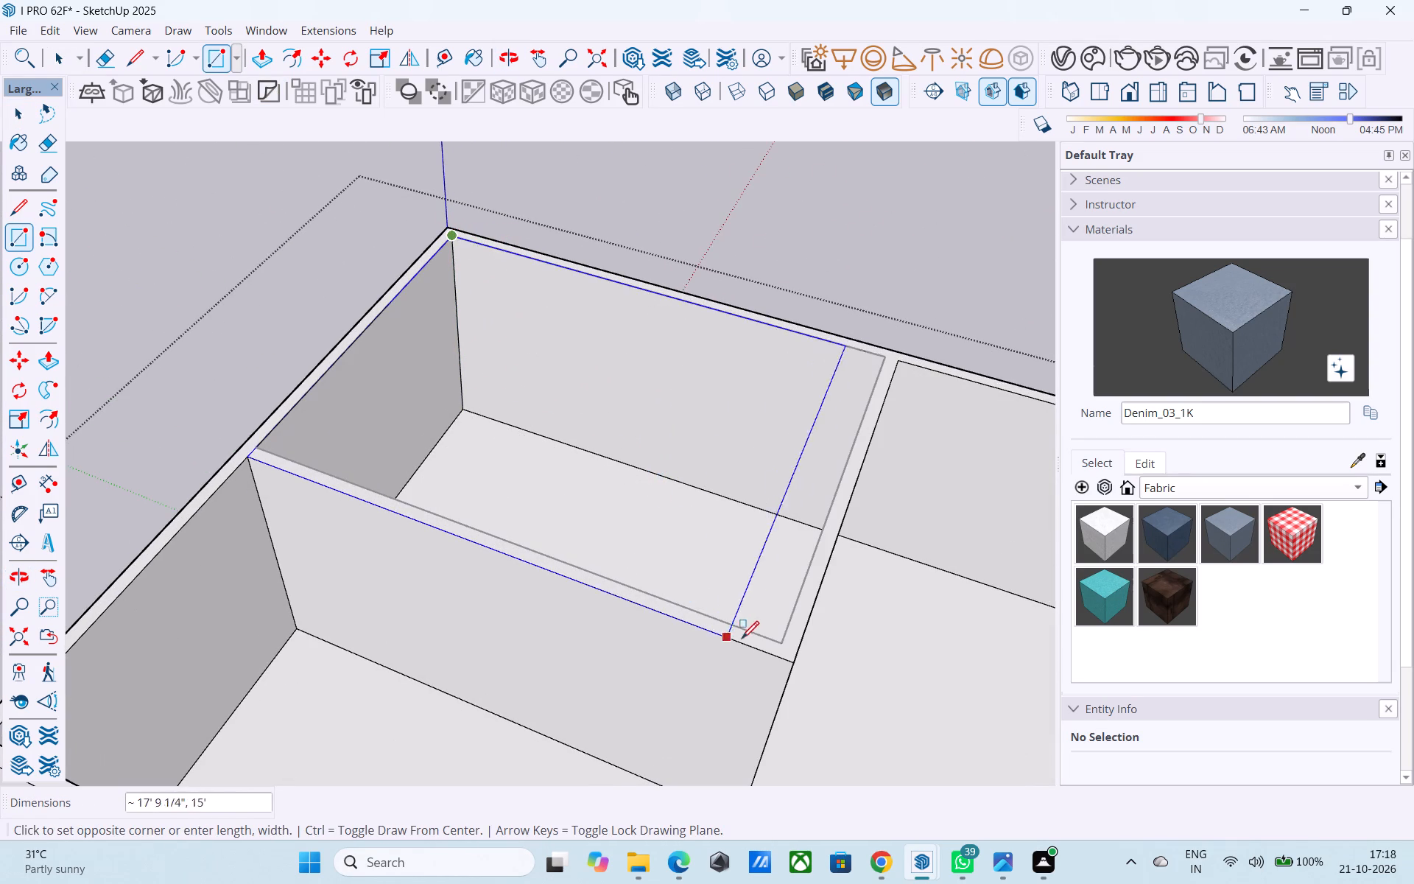
left_click(781, 638)
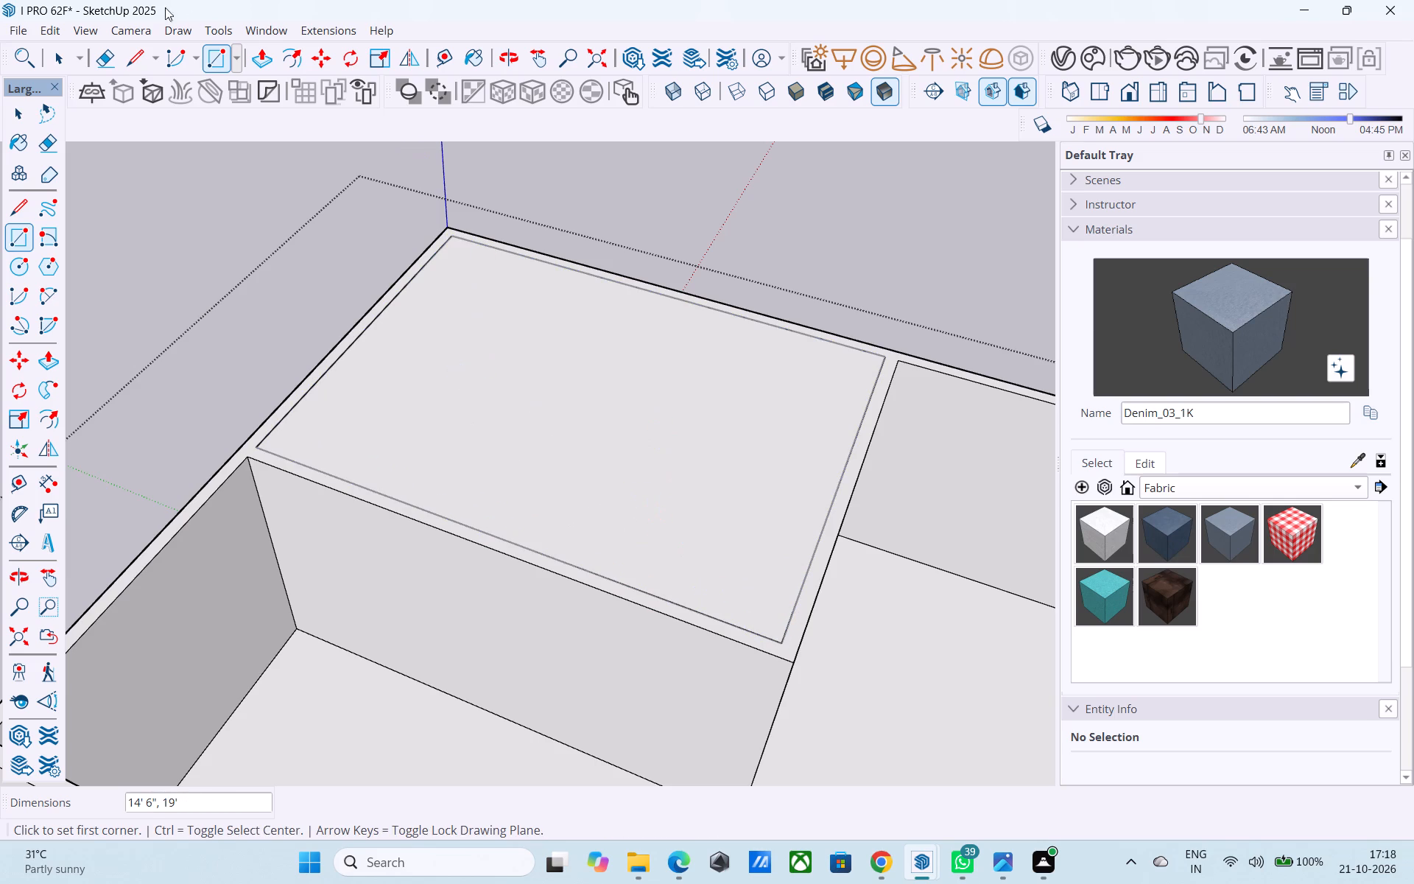
left_click(14, 24)
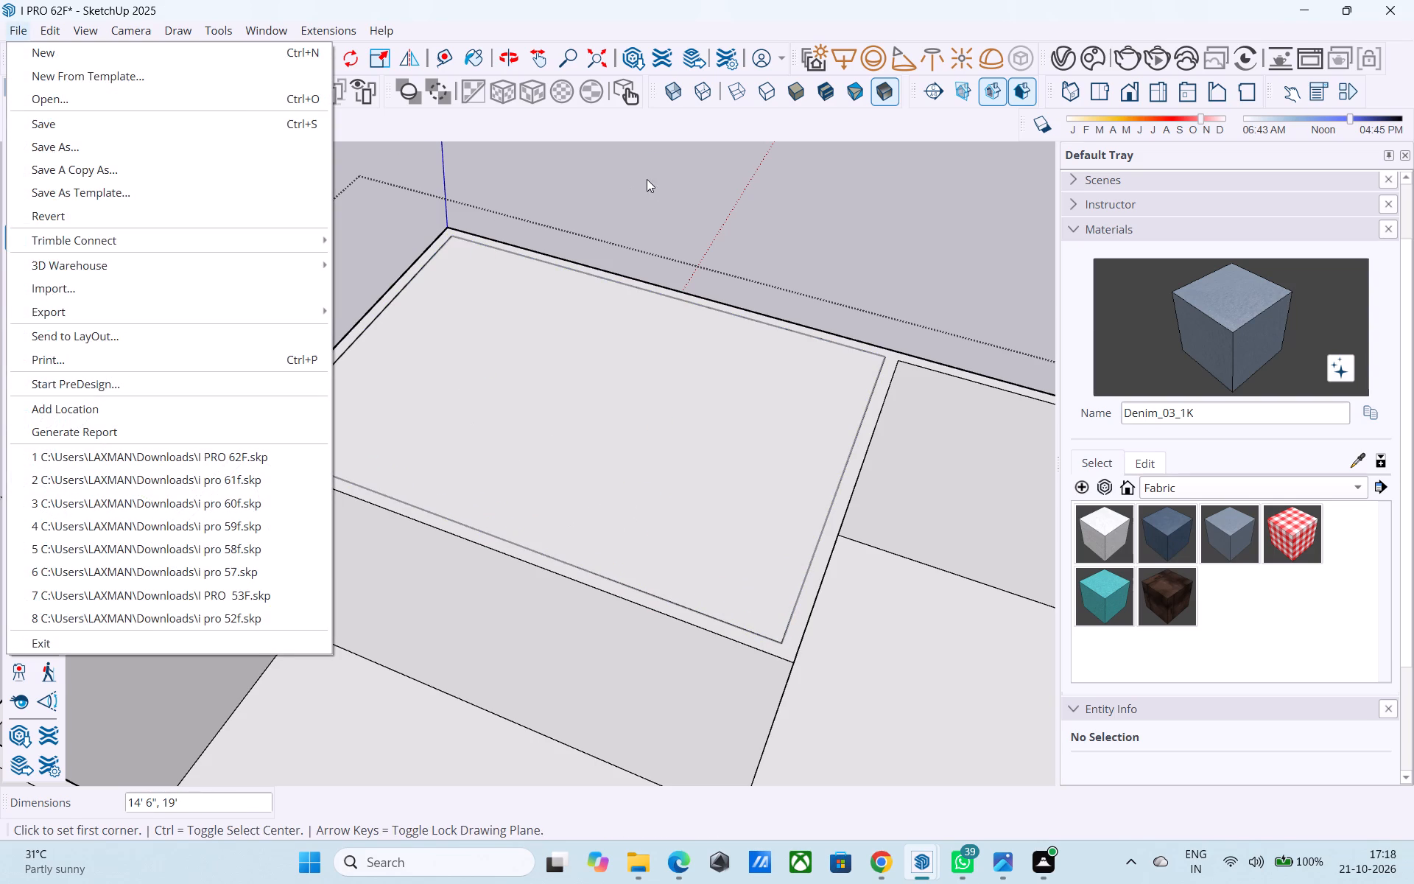
left_click(647, 179)
Reverse the face of the rectangle covering the rear corner room.
left_click(69, 54)
left_click(535, 331)
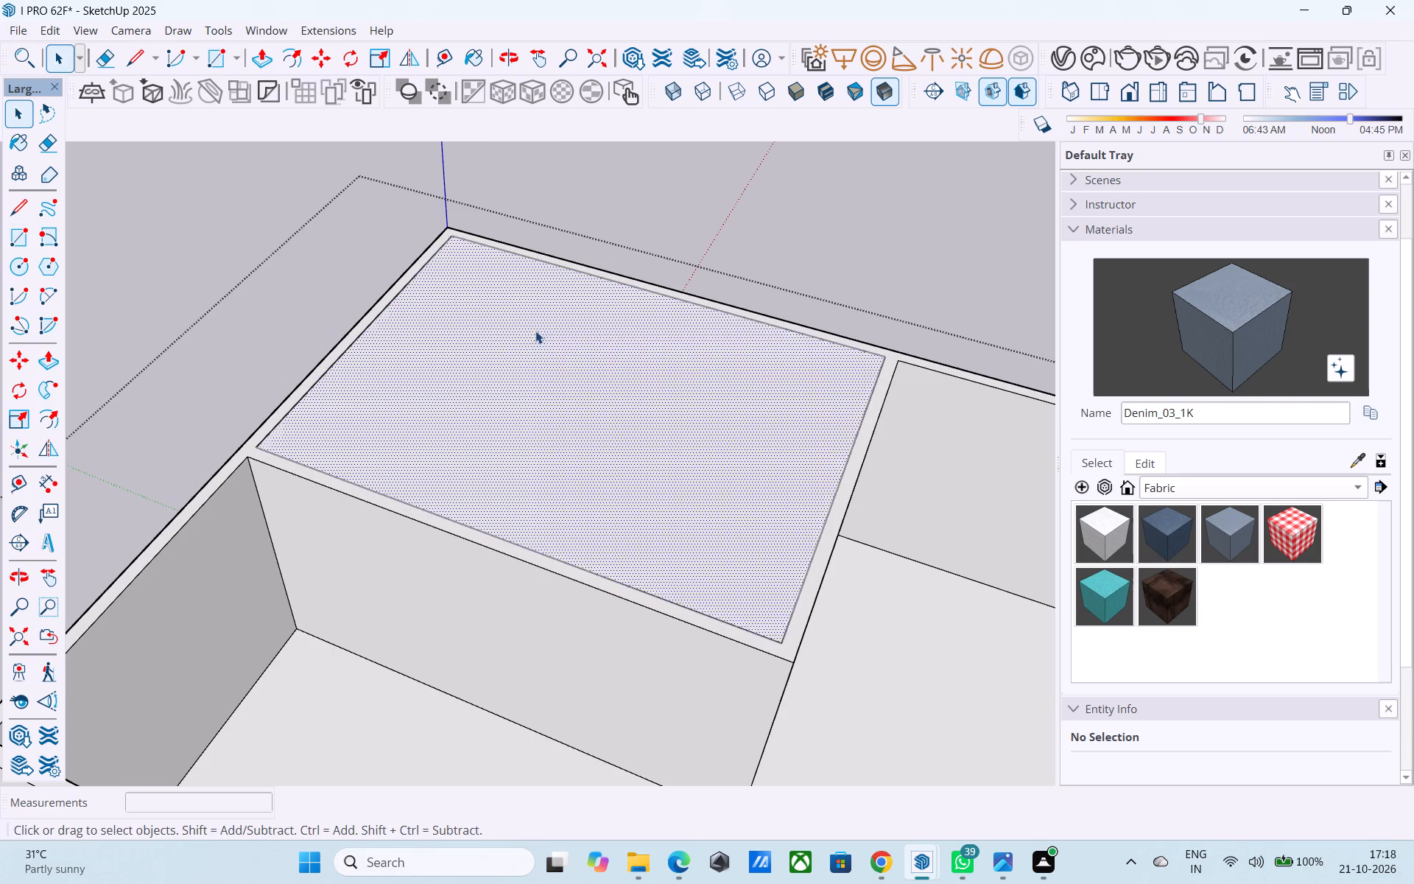
right_click(535, 331)
left_click(599, 576)
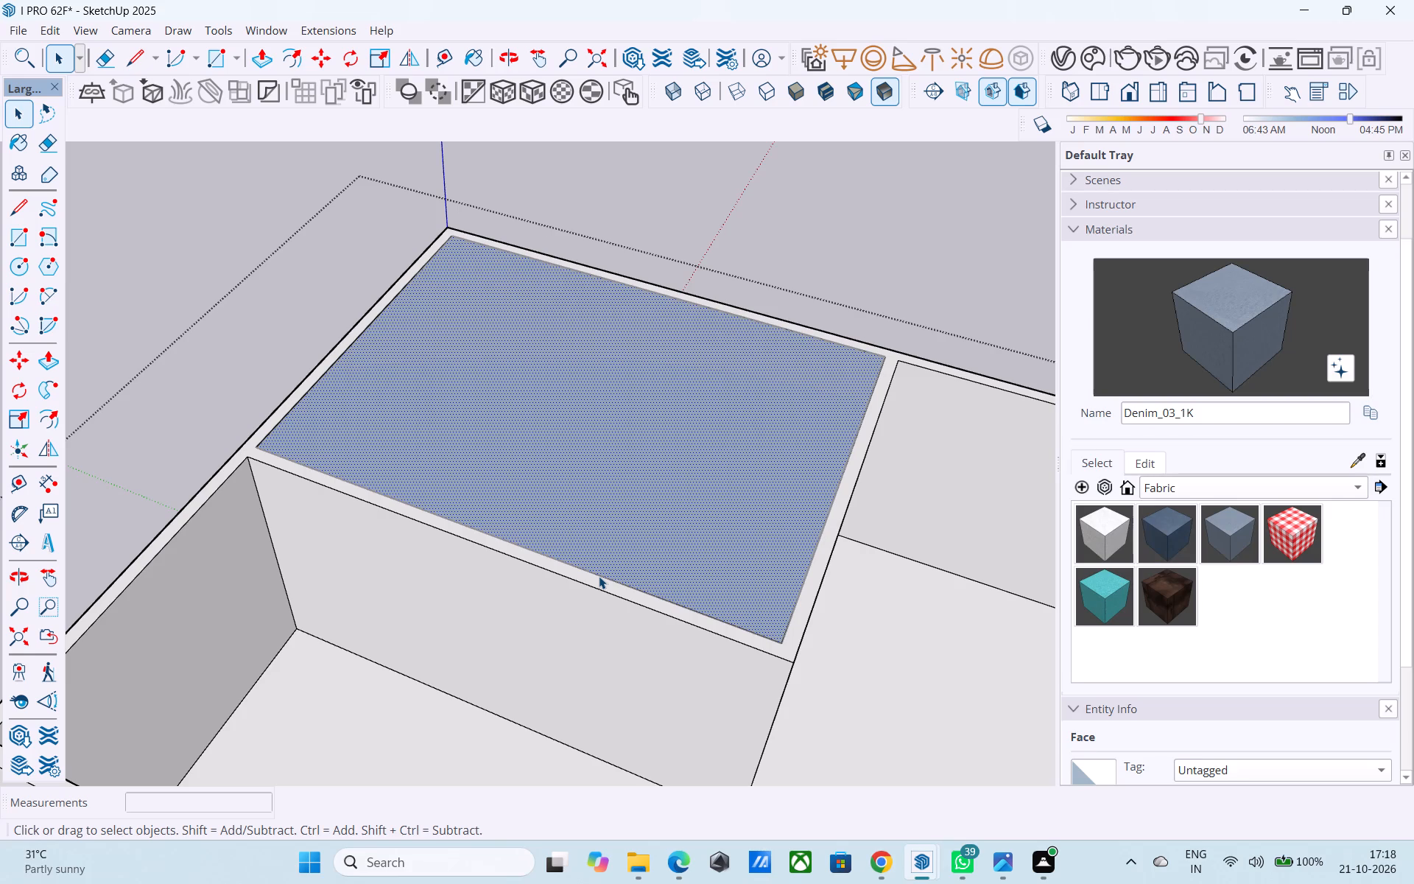
Draw a 6" vertical line up from the rectangle's outer rear corner over the rear corner room.
key("l")
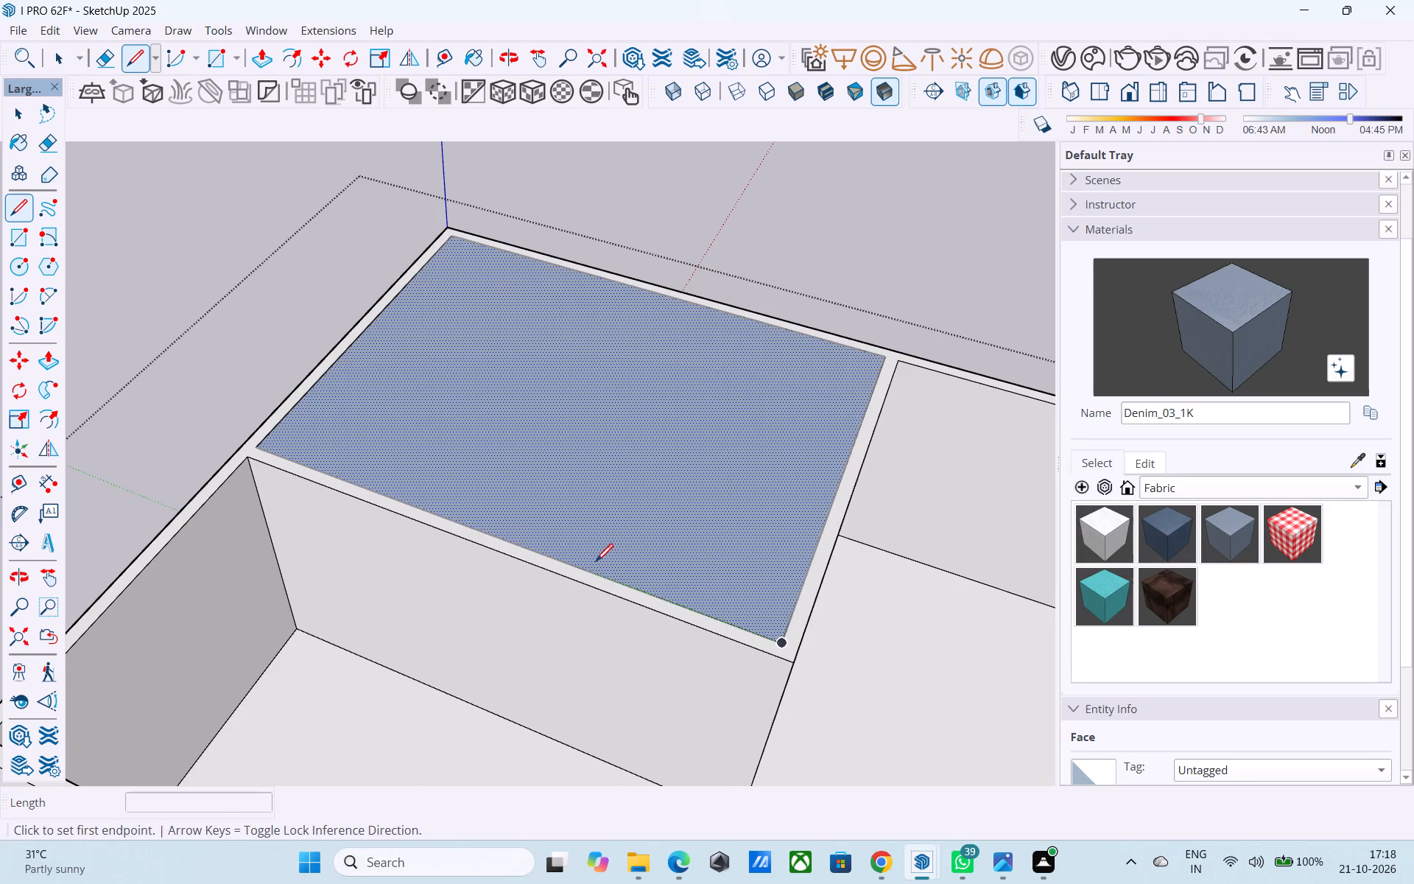
middle_click_drag(596, 563, 597, 665, "shift")
scroll(510, 383, "up", 5)
left_click(419, 301)
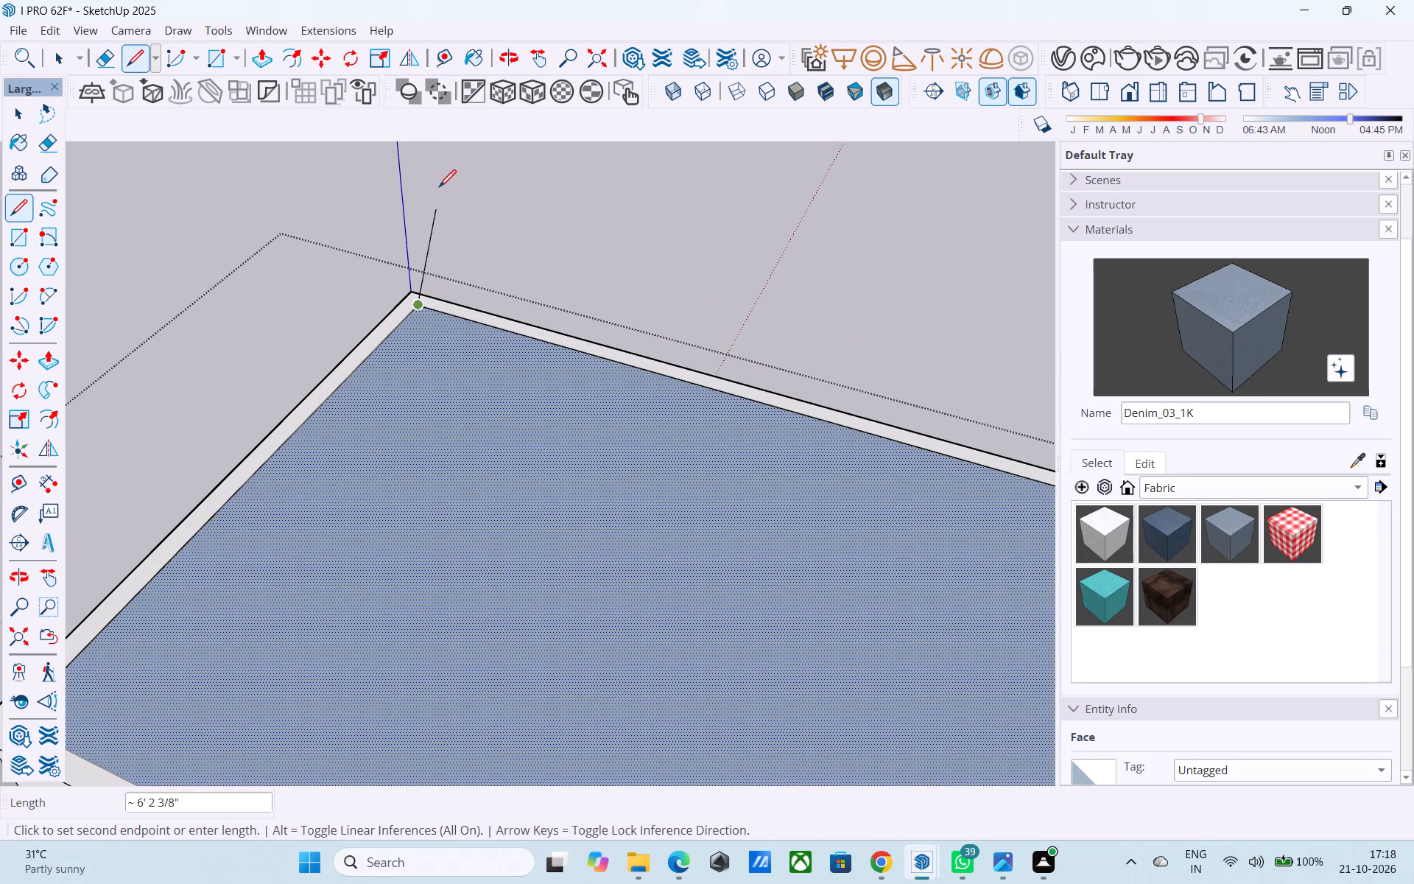
middle_click_drag(438, 193, 442, 240, "shift")
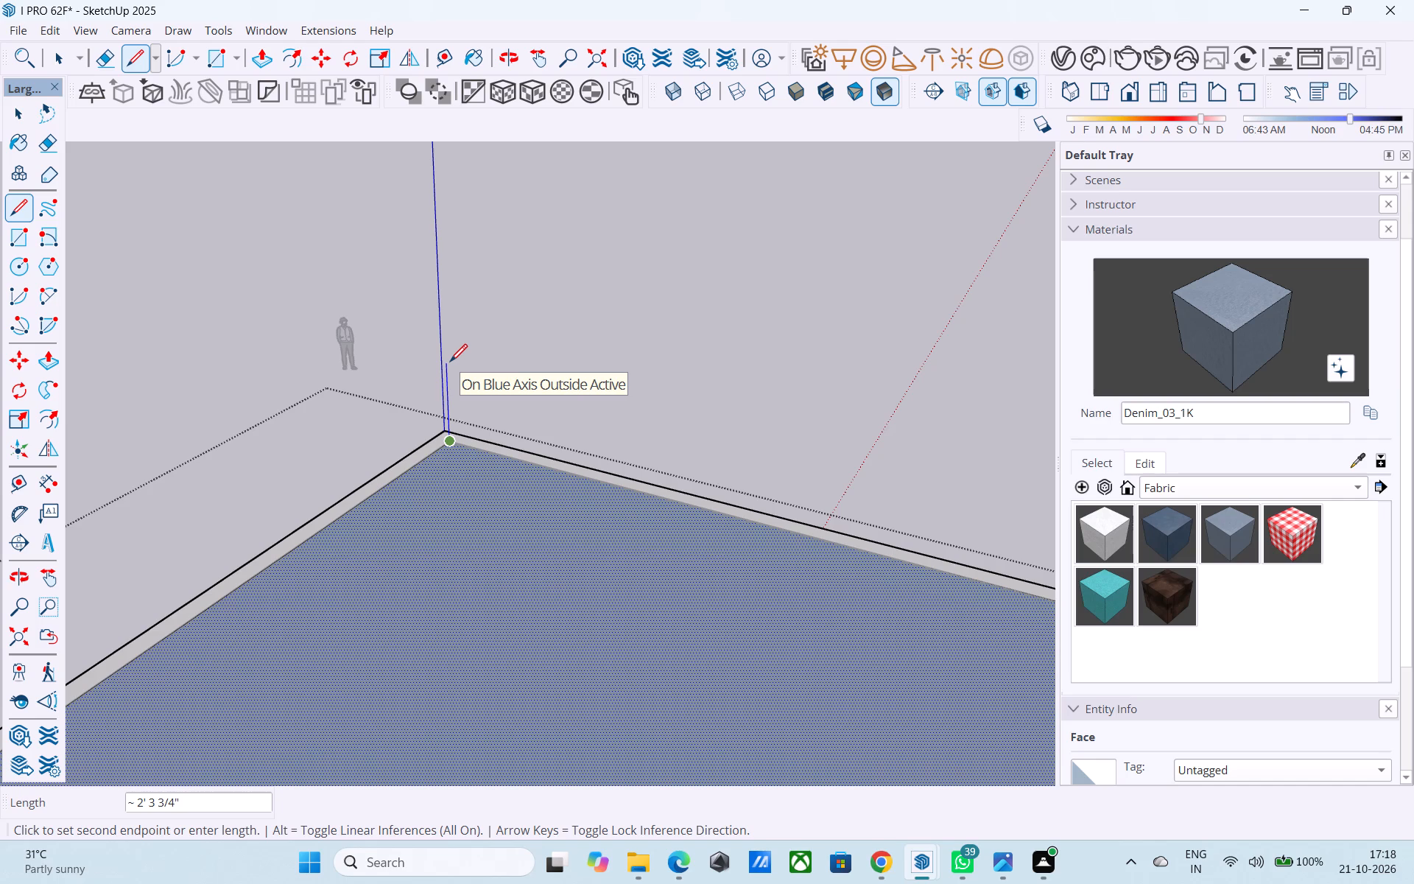
type("6\"")
key("Return")
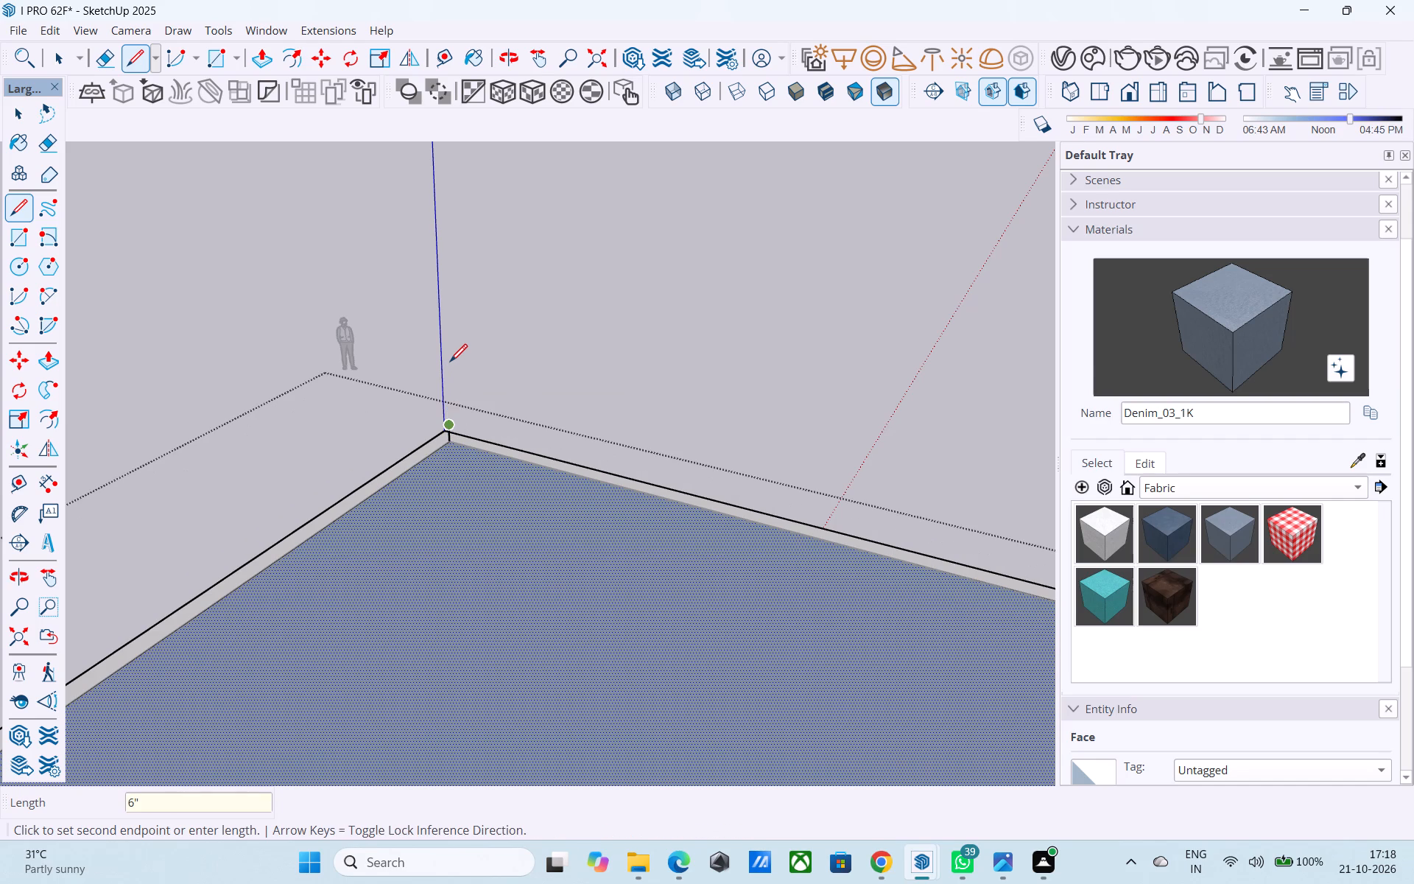
Draw a 6" vertical line up from the diagonally opposite inner corner of the rectangle.
scroll(450, 363, "down", 10)
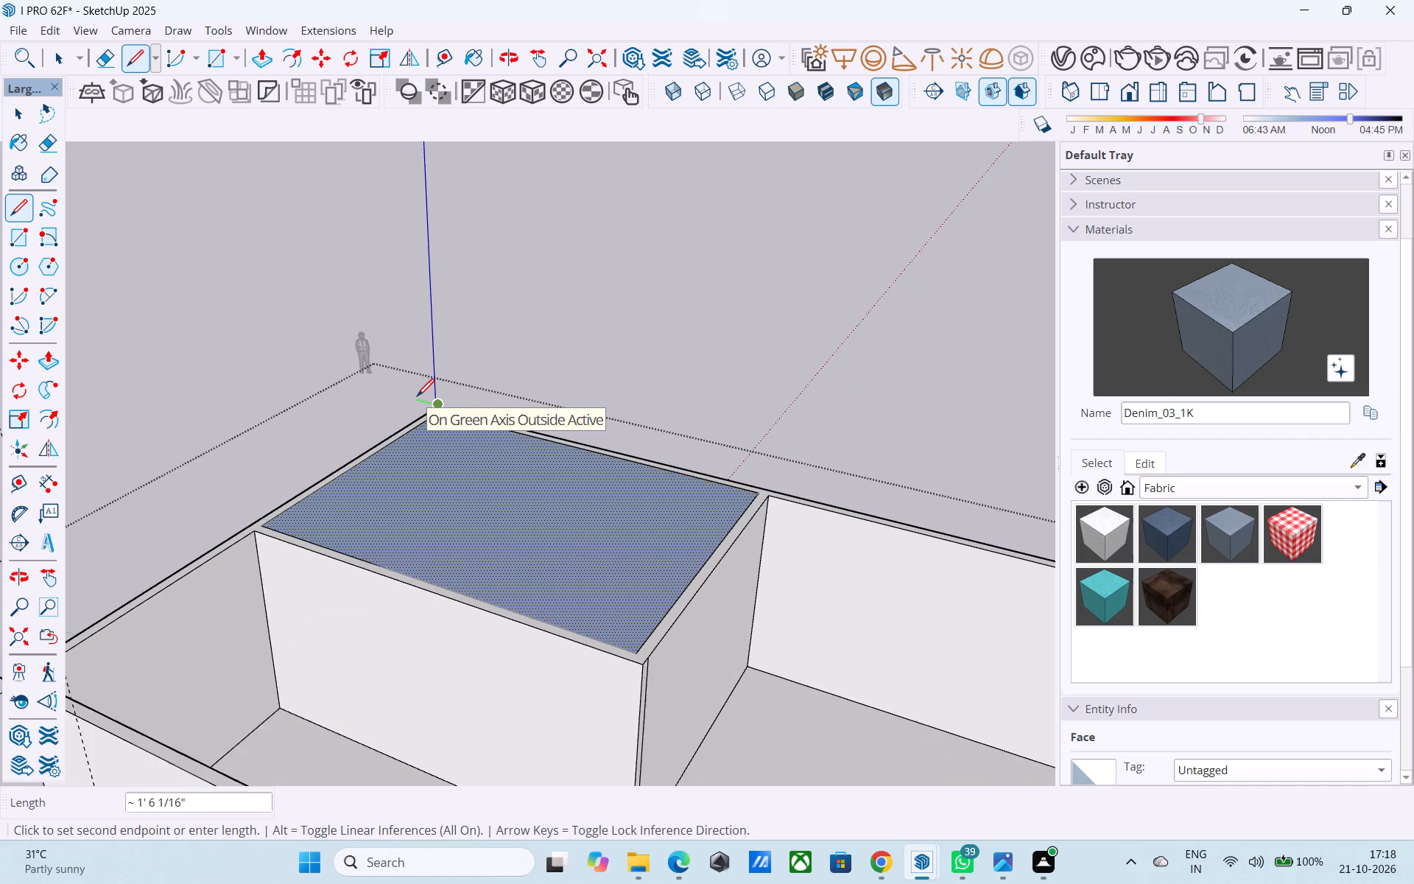
scroll(417, 398, "down", 9)
scroll(462, 501, "up", 8)
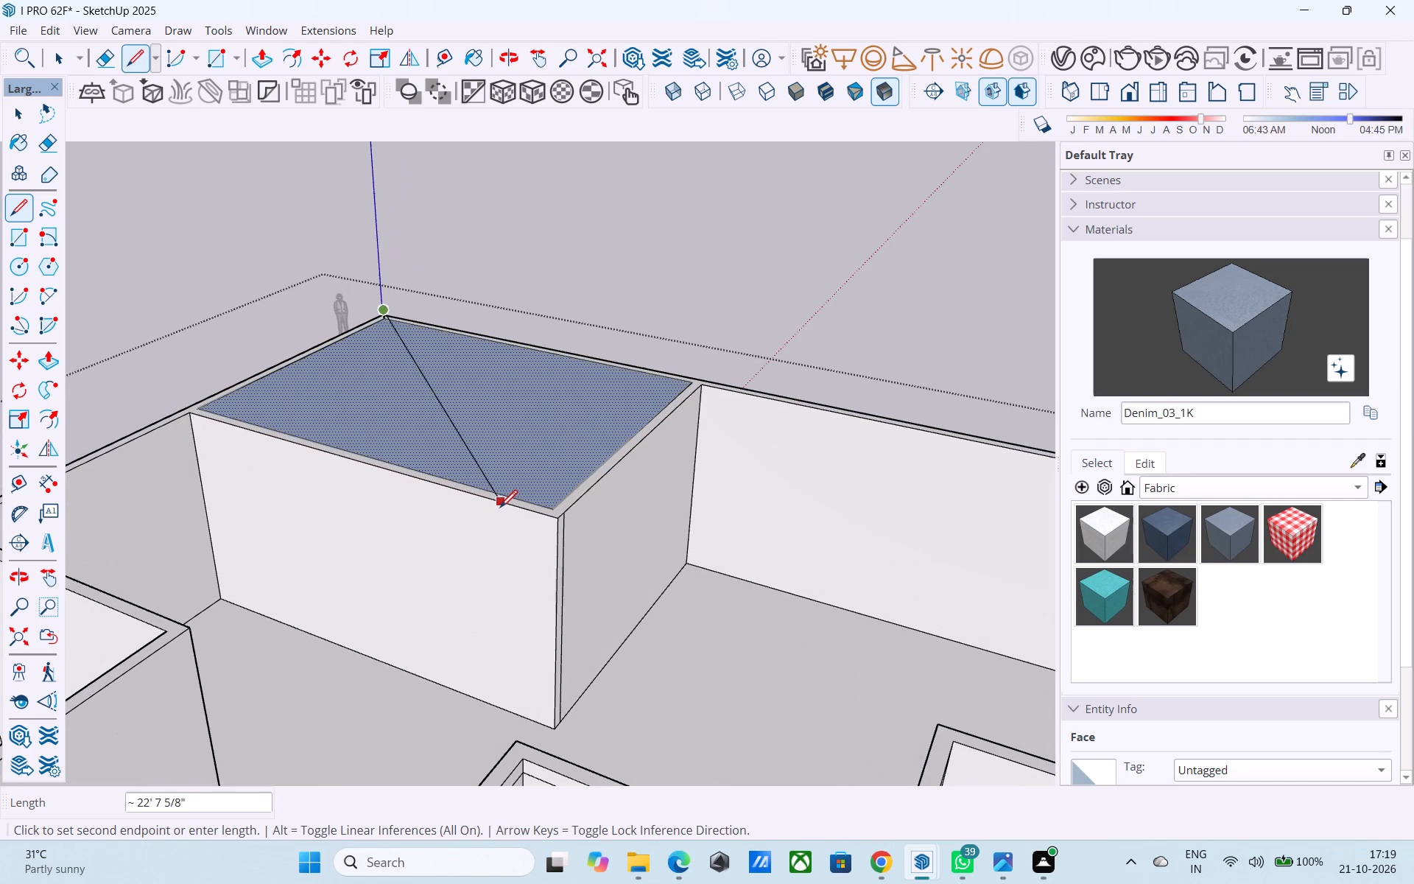
key("l")
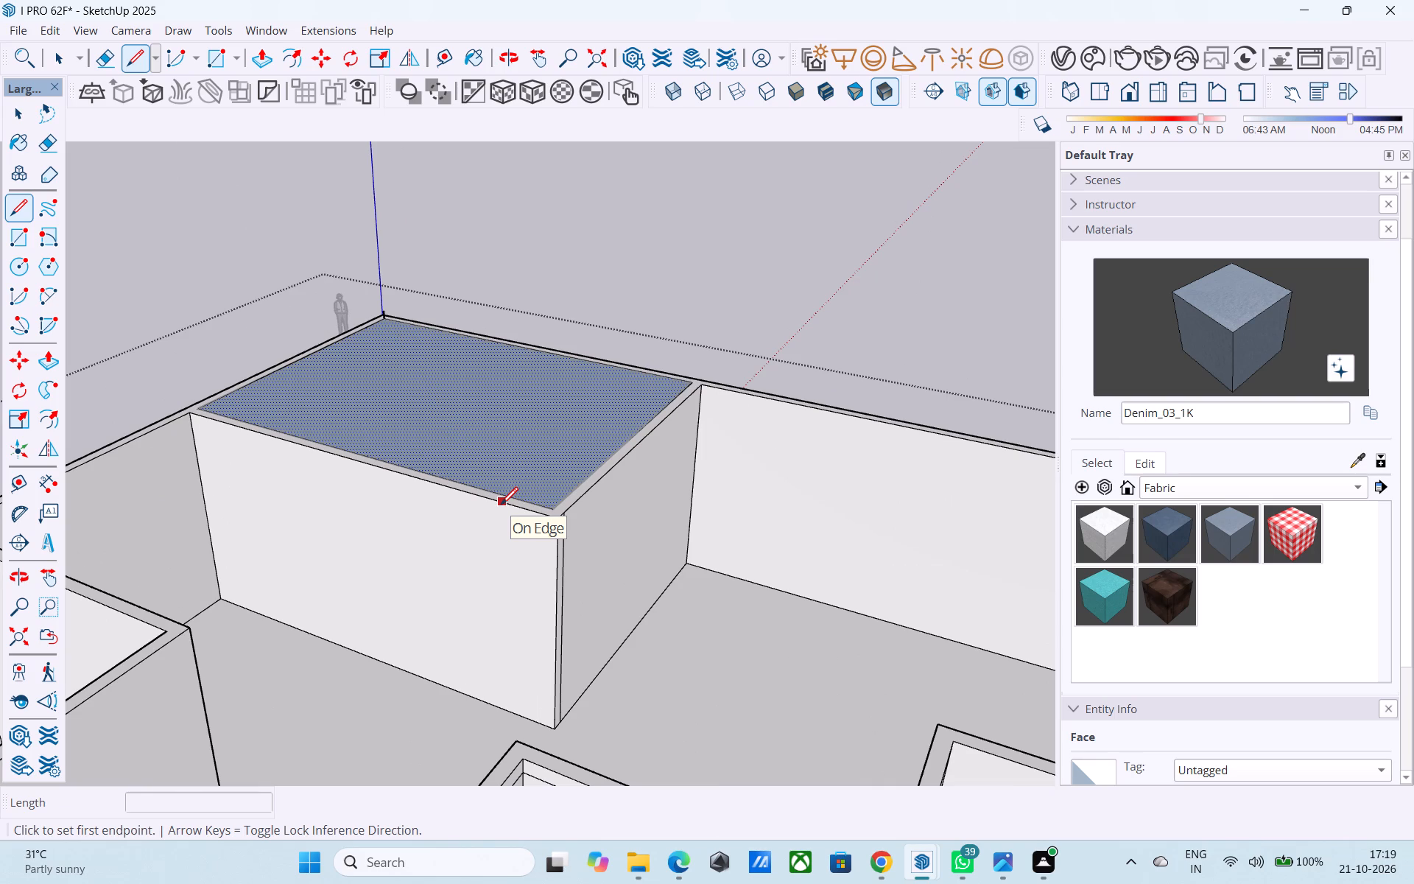
scroll(550, 508, "up", 5)
left_click(552, 507)
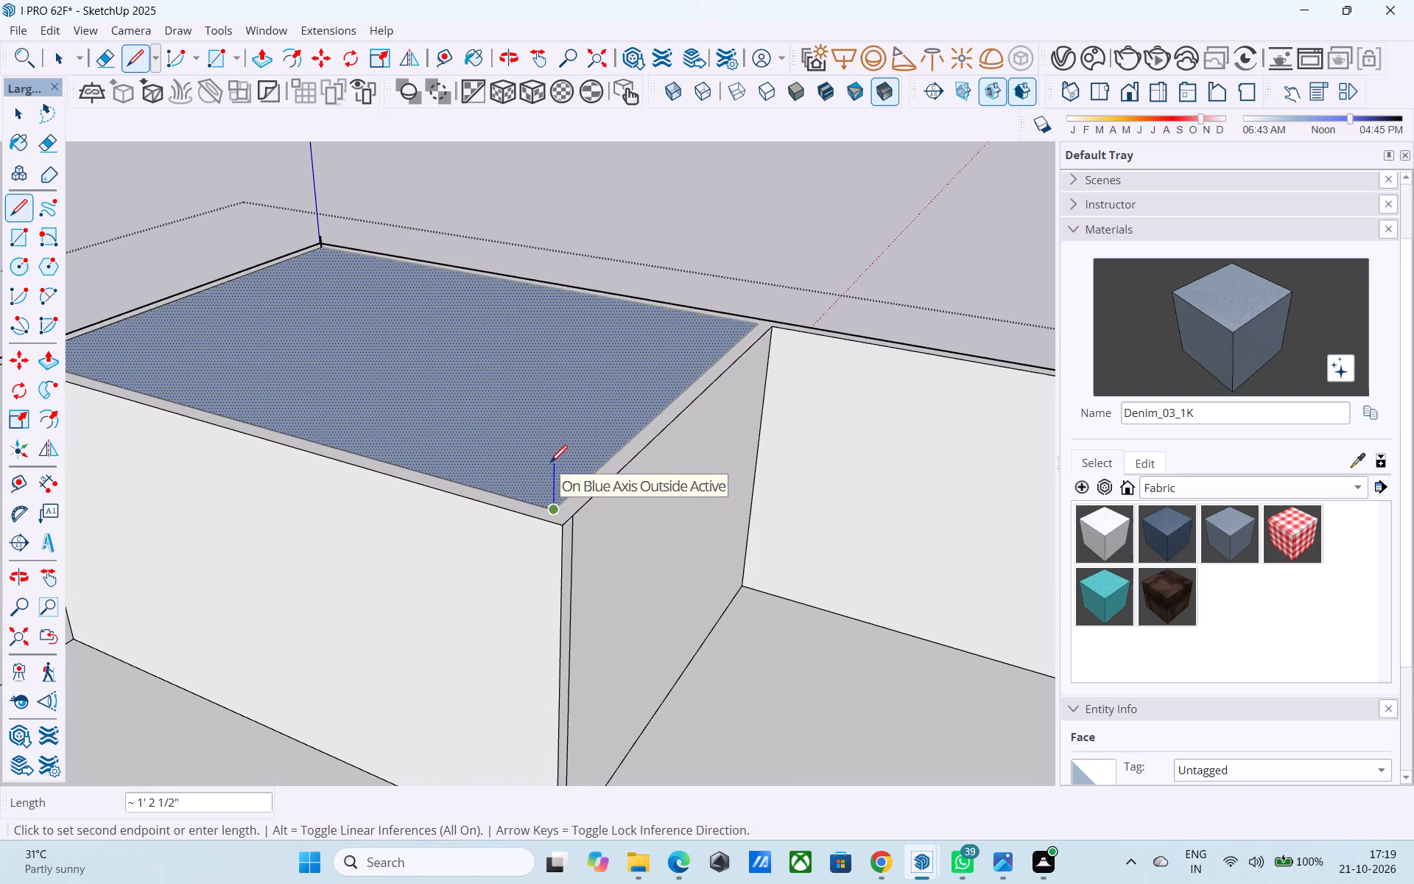
type("6\"")
key("Return")
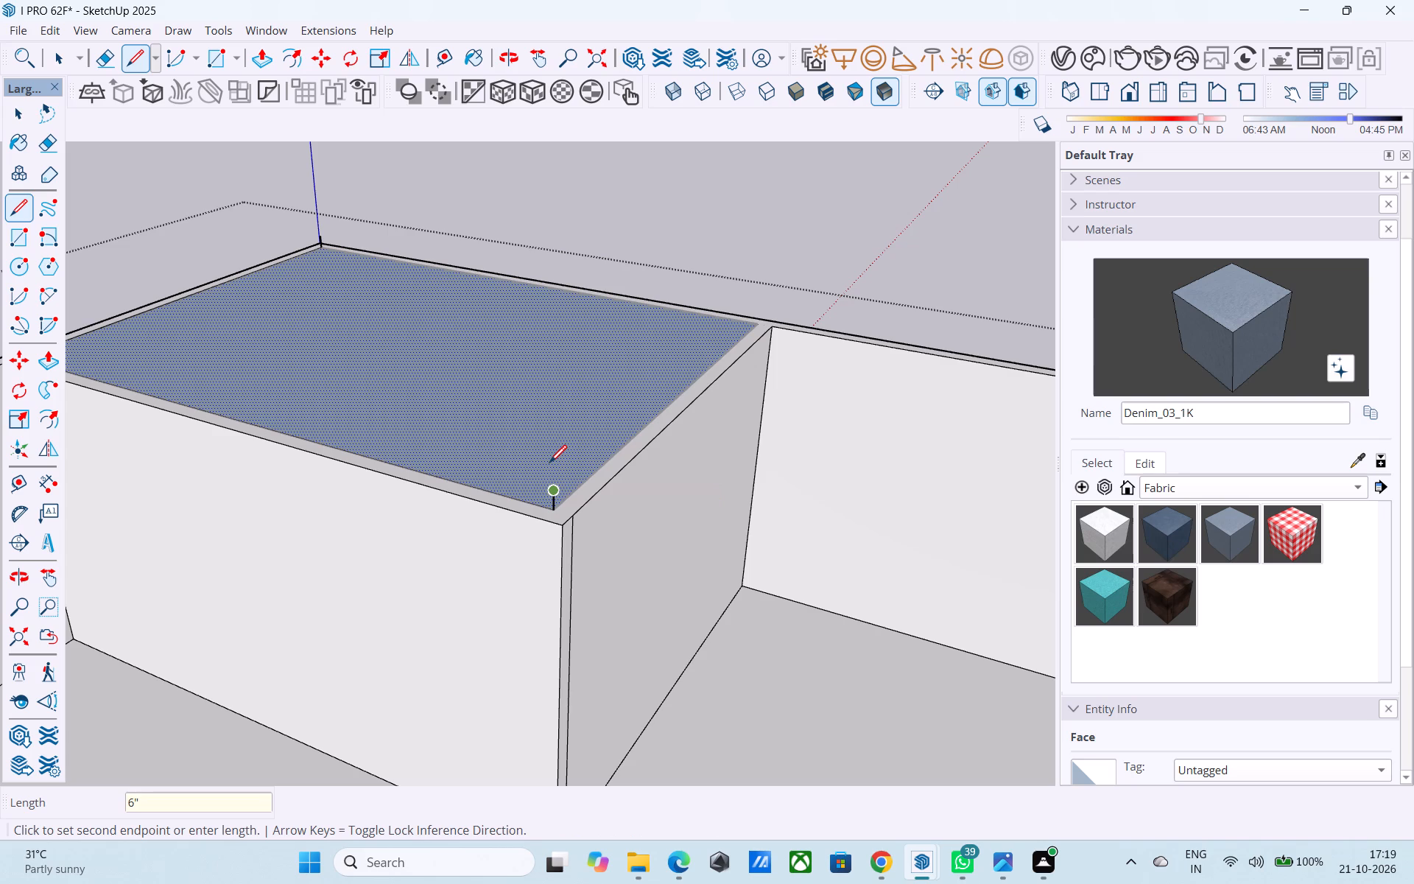
Draw a 14' 6" by 19' rectangle between the top ends of the two 6" vertical lines.
key("r")
scroll(328, 225, "up", 5)
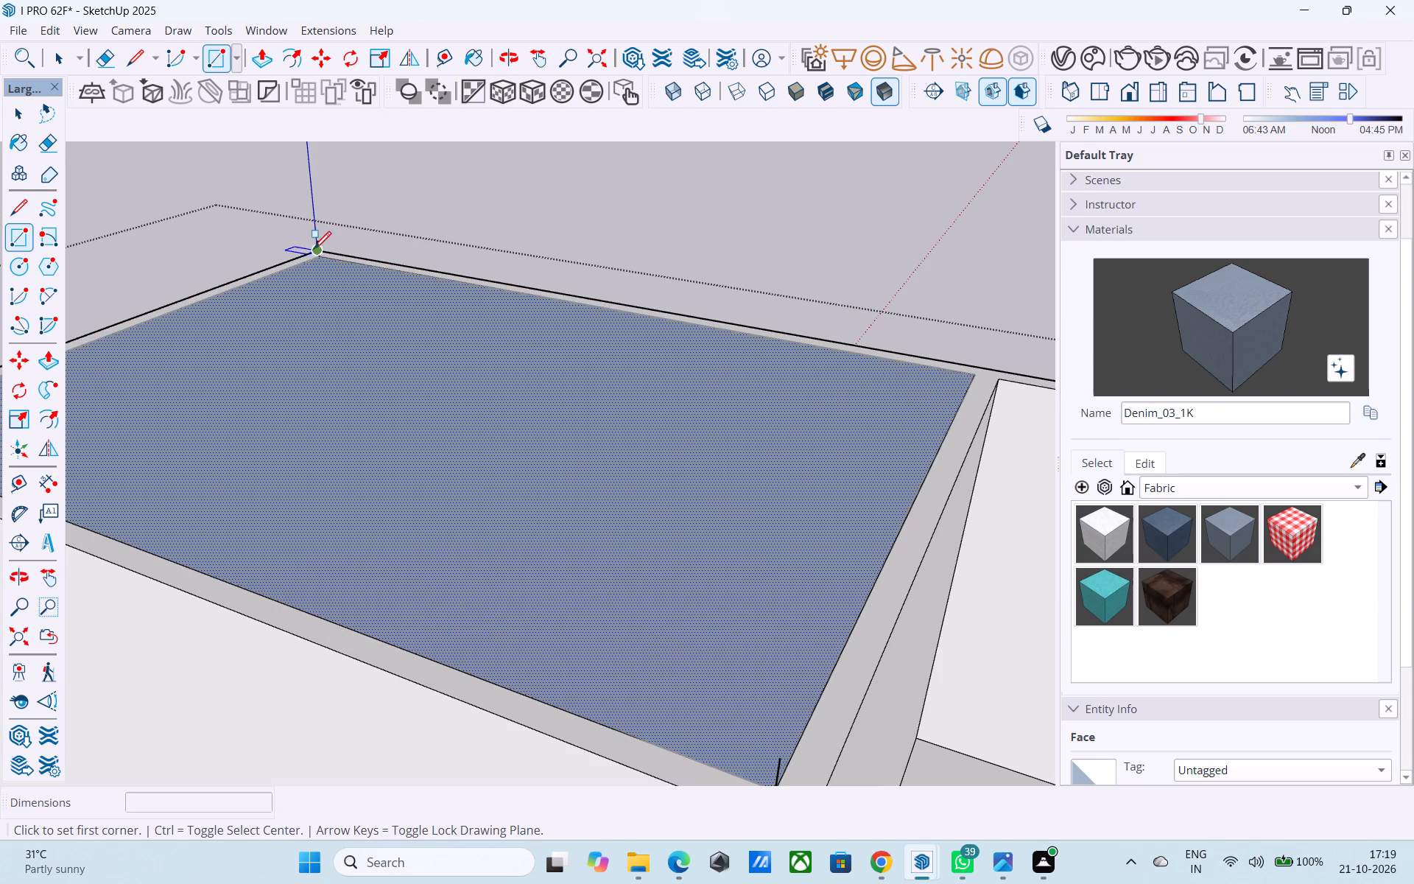
left_click(317, 238)
scroll(319, 236, "down", 6)
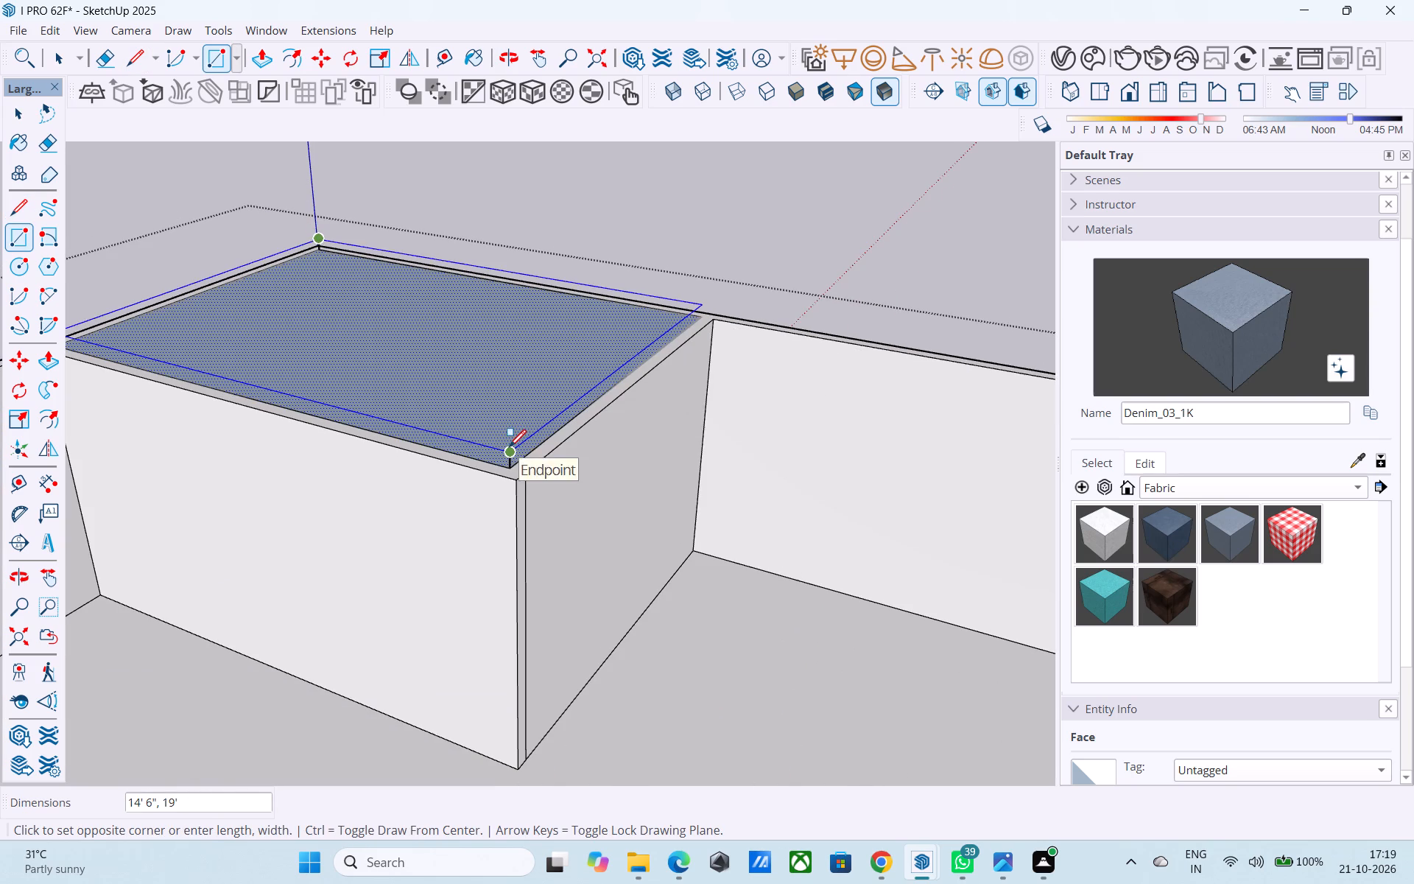
left_click(509, 449)
Draw a vertical edge joining the lower and upper rectangles at the open corner beside the outer wall.
scroll(690, 411, "down", 6)
middle_click_drag(369, 371, 580, 459)
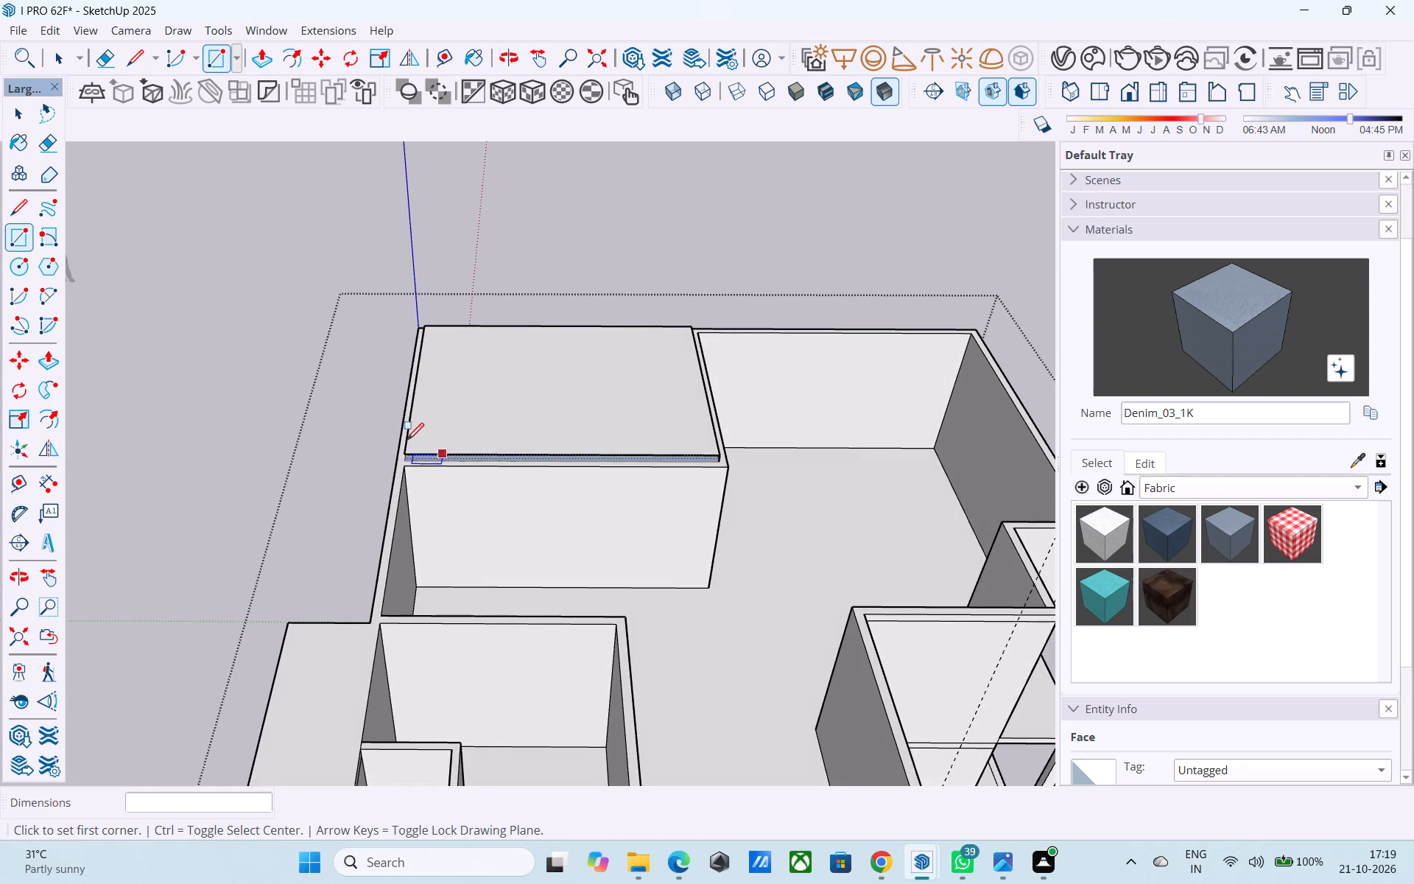
key("l")
scroll(376, 441, "up", 14)
left_click(395, 455)
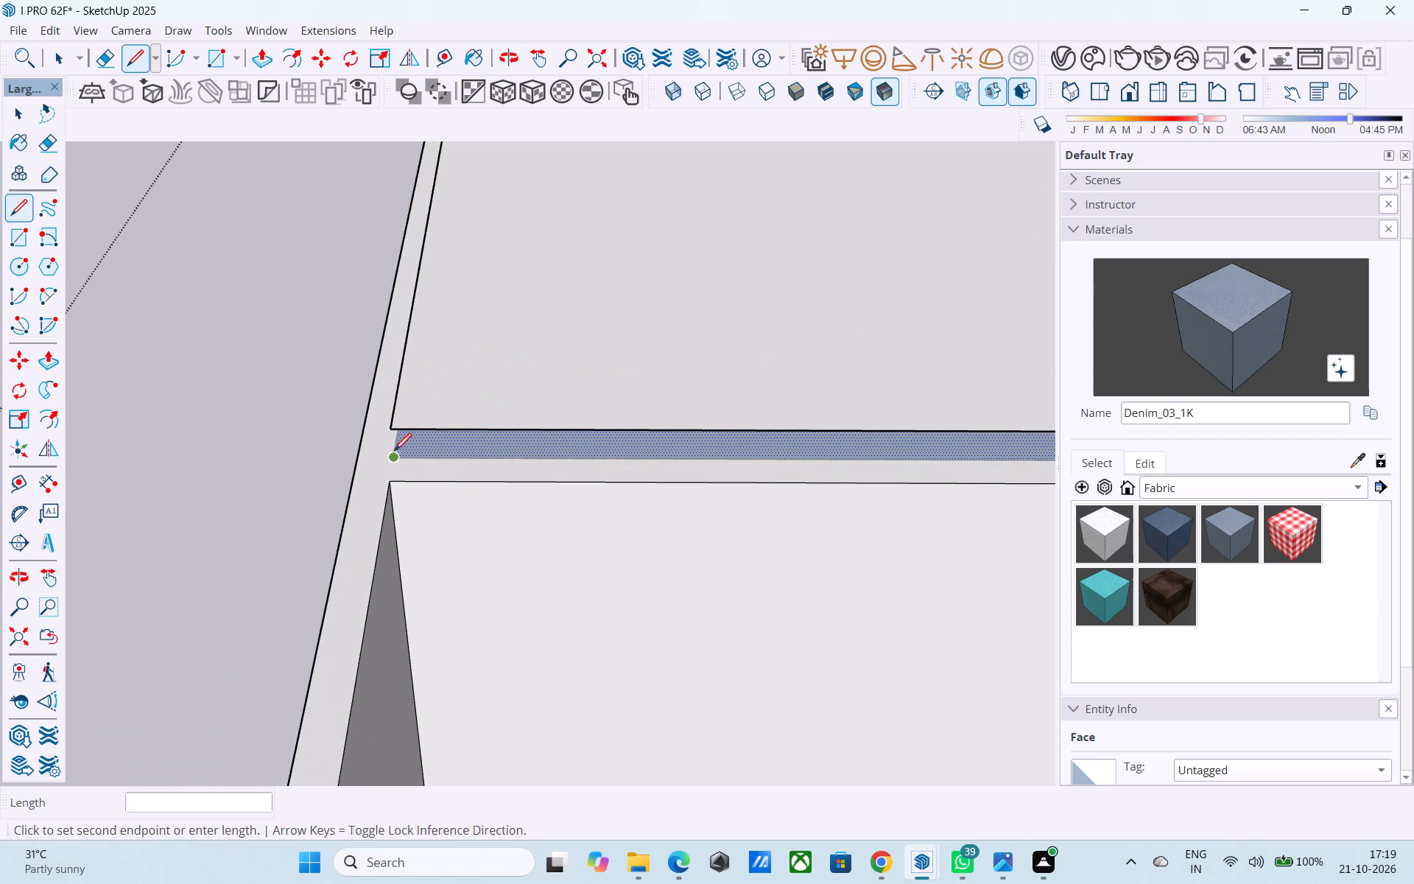
left_click(387, 428)
scroll(381, 446, "down", 11)
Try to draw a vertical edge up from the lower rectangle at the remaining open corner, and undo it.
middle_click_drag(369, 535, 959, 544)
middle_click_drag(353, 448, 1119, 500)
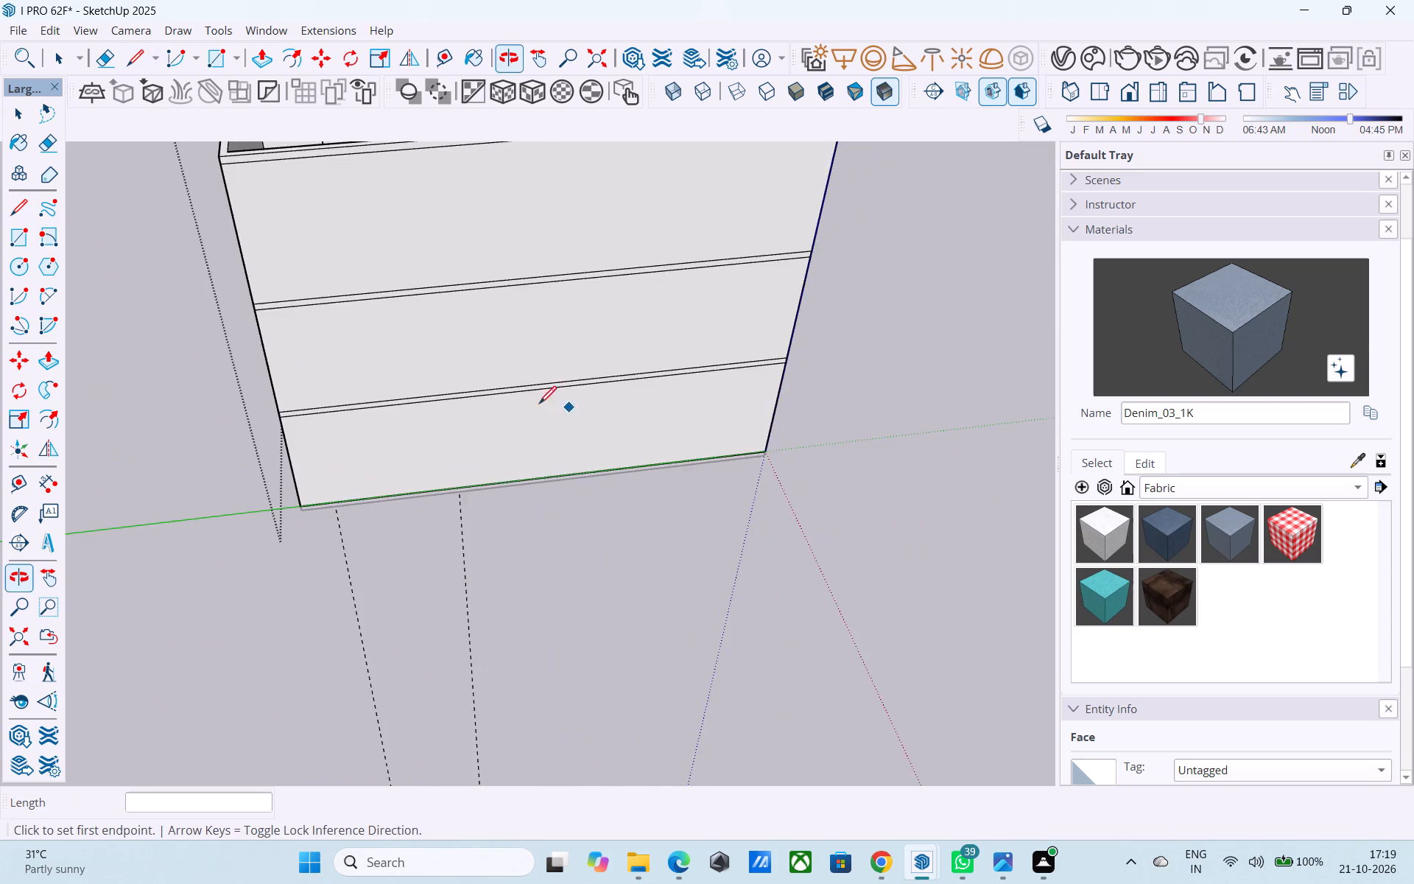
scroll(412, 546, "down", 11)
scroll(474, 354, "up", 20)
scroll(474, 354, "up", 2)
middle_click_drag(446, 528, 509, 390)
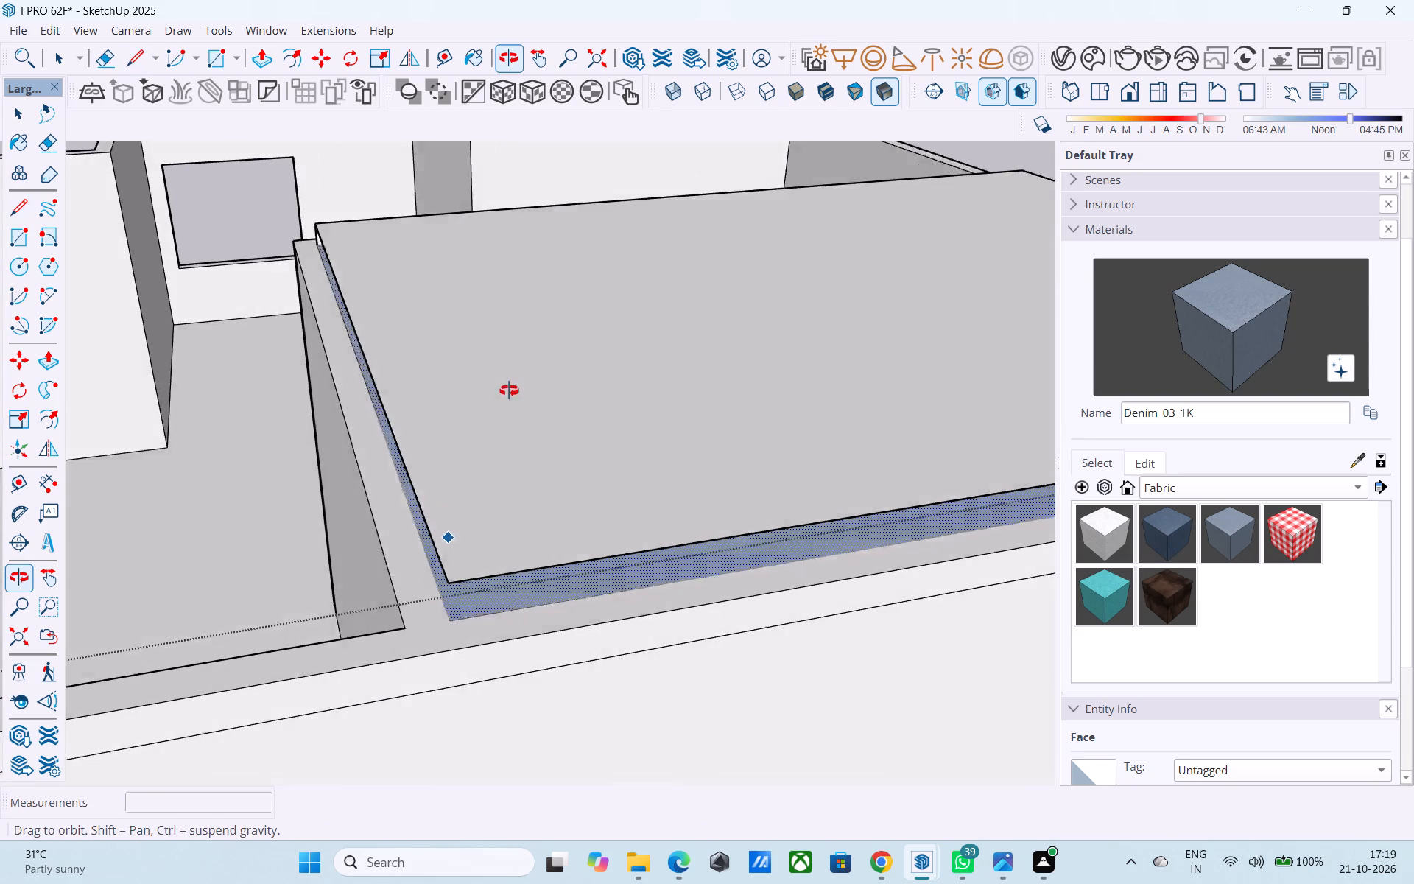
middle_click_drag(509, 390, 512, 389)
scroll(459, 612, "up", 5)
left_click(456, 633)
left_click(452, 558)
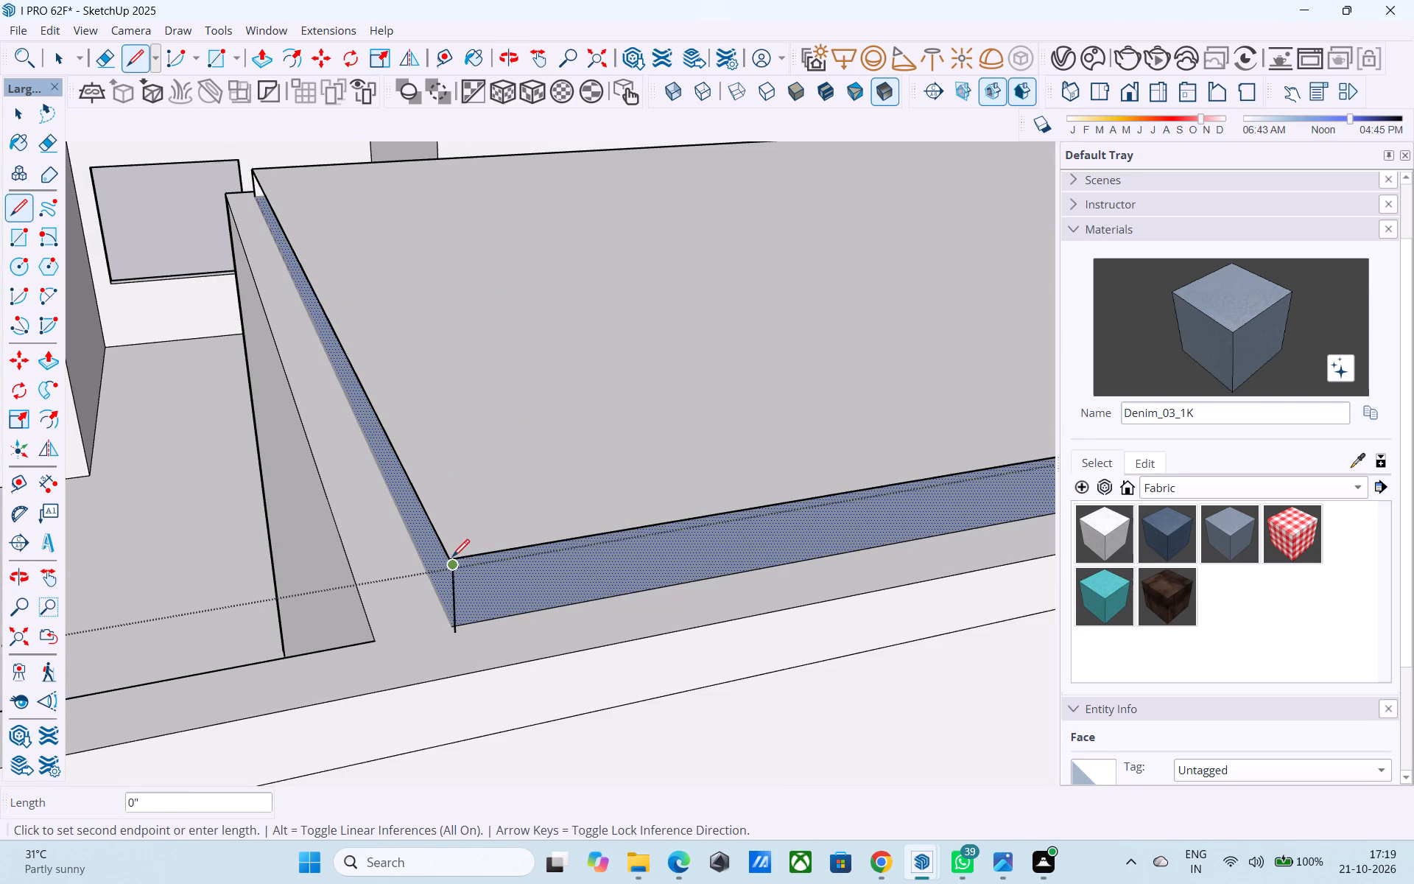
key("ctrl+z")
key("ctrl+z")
Draw the vertical edge down from the upper rectangle to the lower one at the last open corner.
left_click(451, 558)
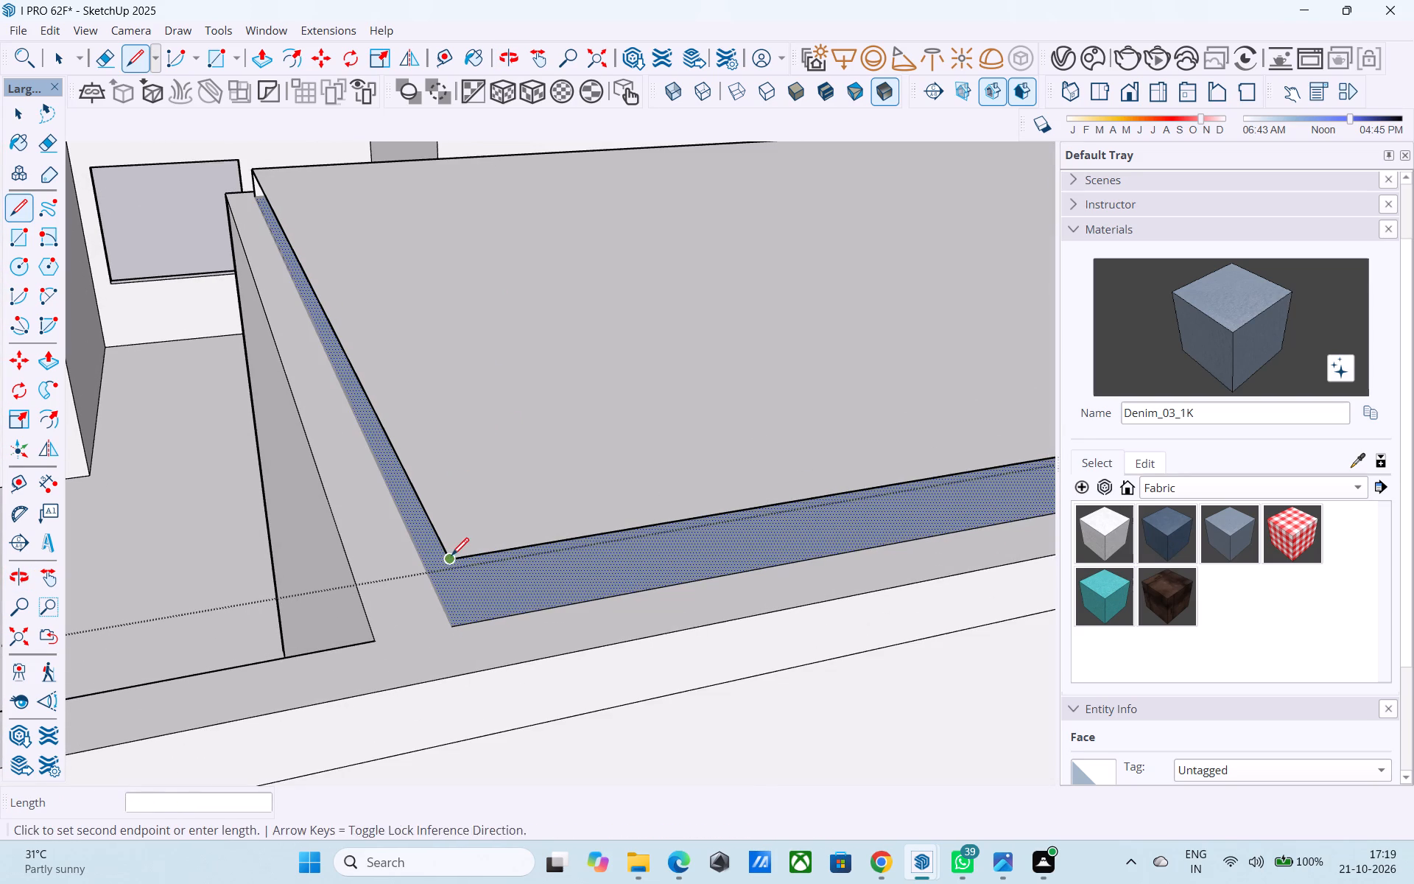
left_click(446, 632)
Reverse the faces of the two slab sides that meet at the corner just closed.
scroll(320, 622, "down", 6)
scroll(424, 620, "up", 9)
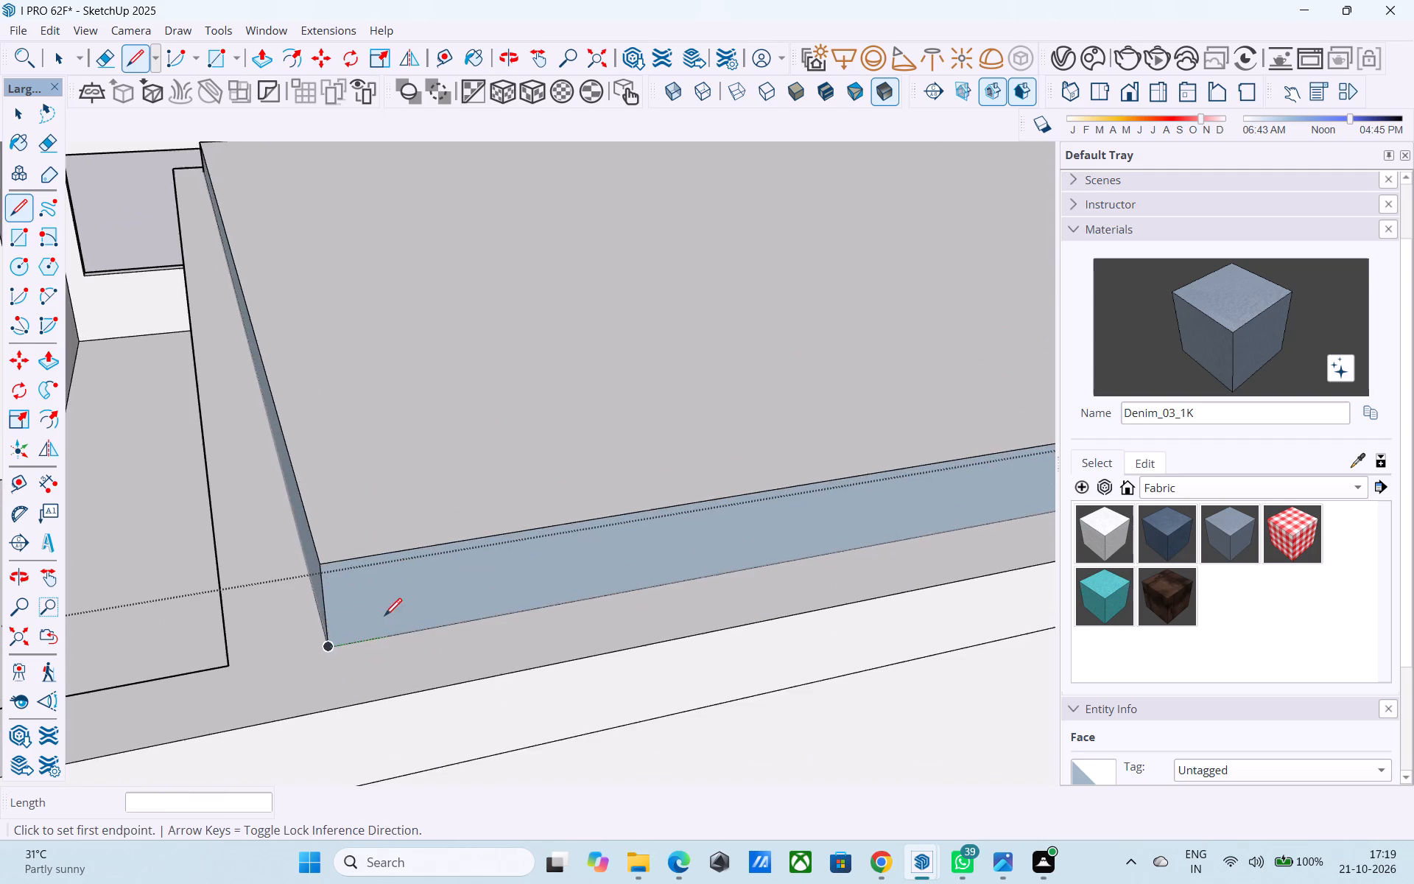
middle_click_drag(382, 617, 403, 496)
key("space")
left_click(383, 580)
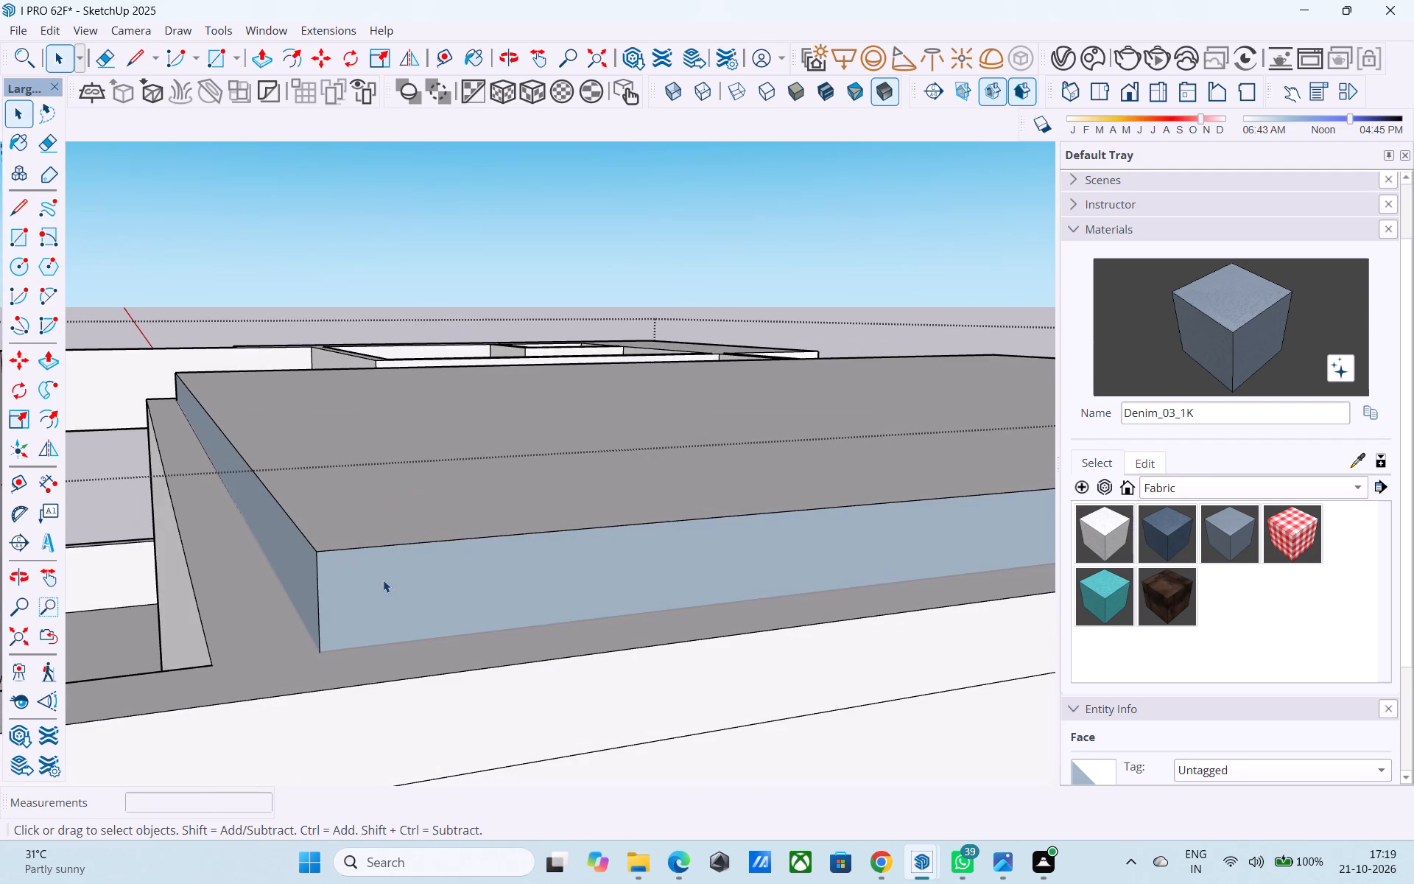
right_click(382, 580)
left_click(443, 385)
left_click(313, 575)
right_click(312, 575)
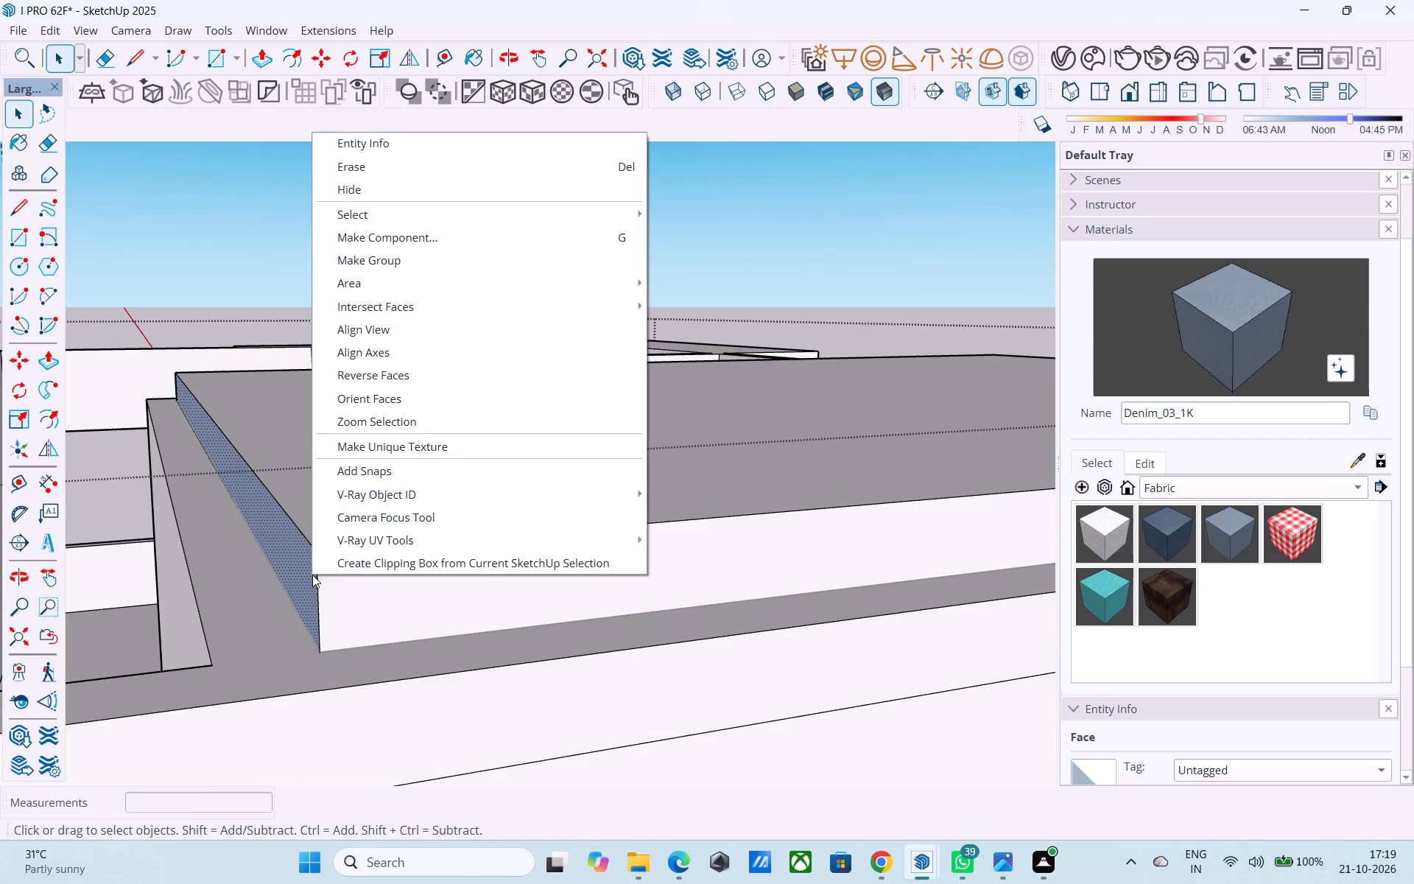
left_click(390, 379)
Reverse the face of the slab side running along the outer wall from the building's rear corner.
scroll(379, 521, "down", 4)
middle_click_drag(493, 641, 233, 628)
scroll(228, 612, "down", 10)
middle_click_drag(243, 502, 236, 482)
middle_click_drag(463, 453, 150, 502)
scroll(384, 582, "up", 5)
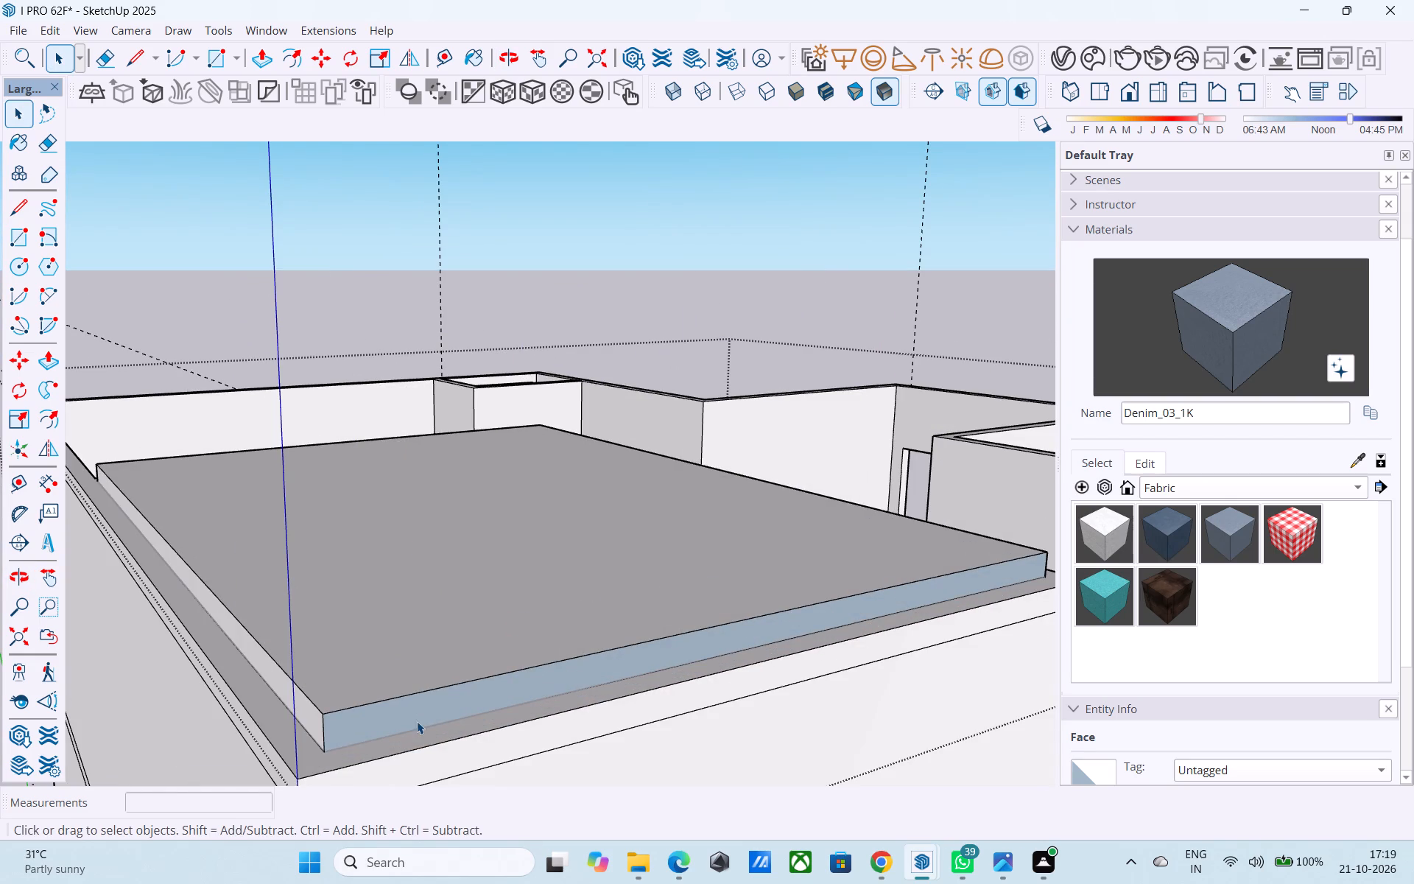
left_click(414, 718)
right_click(414, 718)
left_click(499, 519)
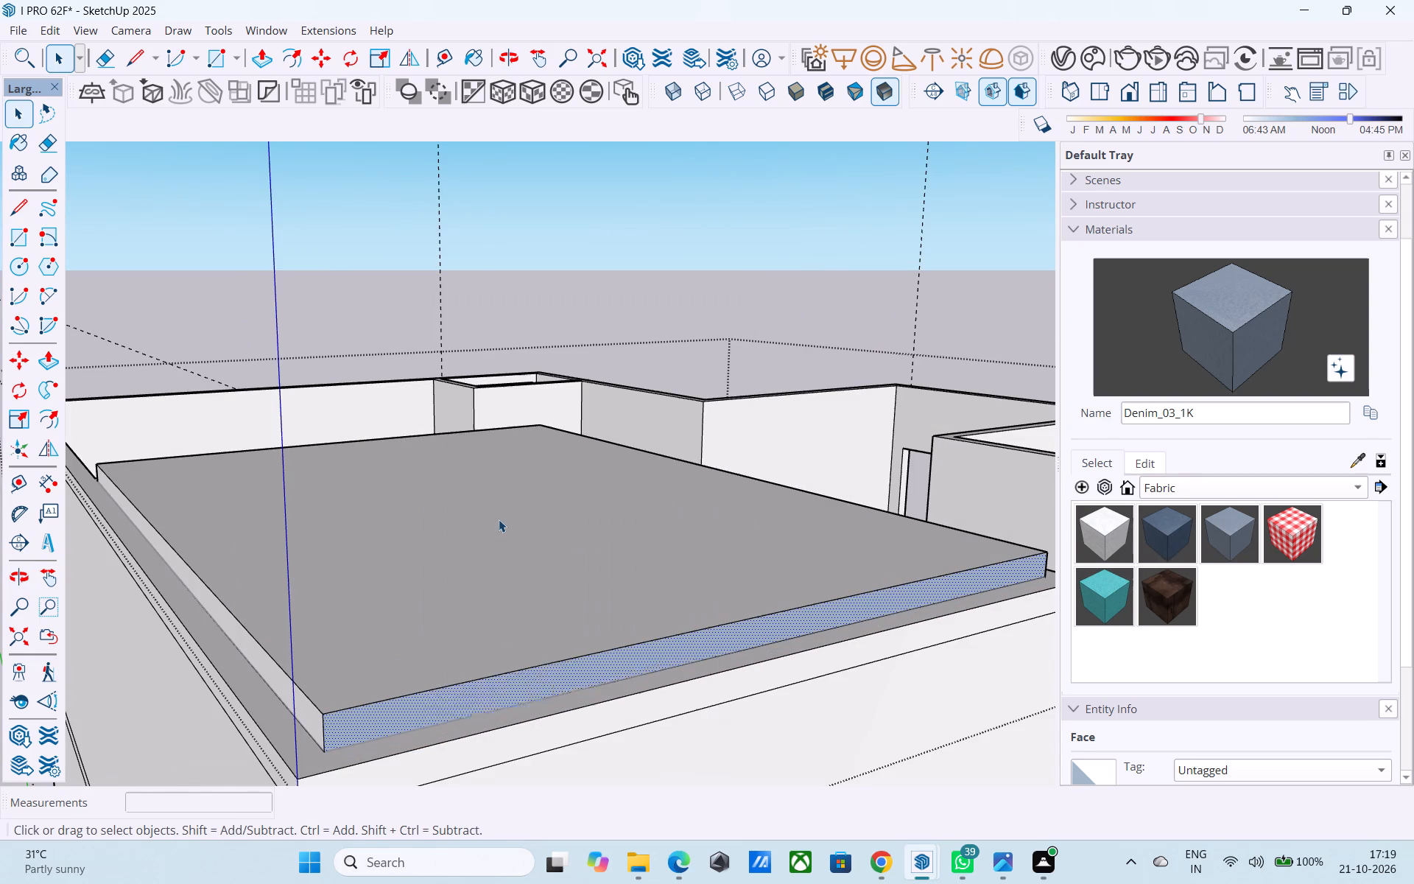
Reverse the face of the last blue slab side.
scroll(499, 519, "down", 4)
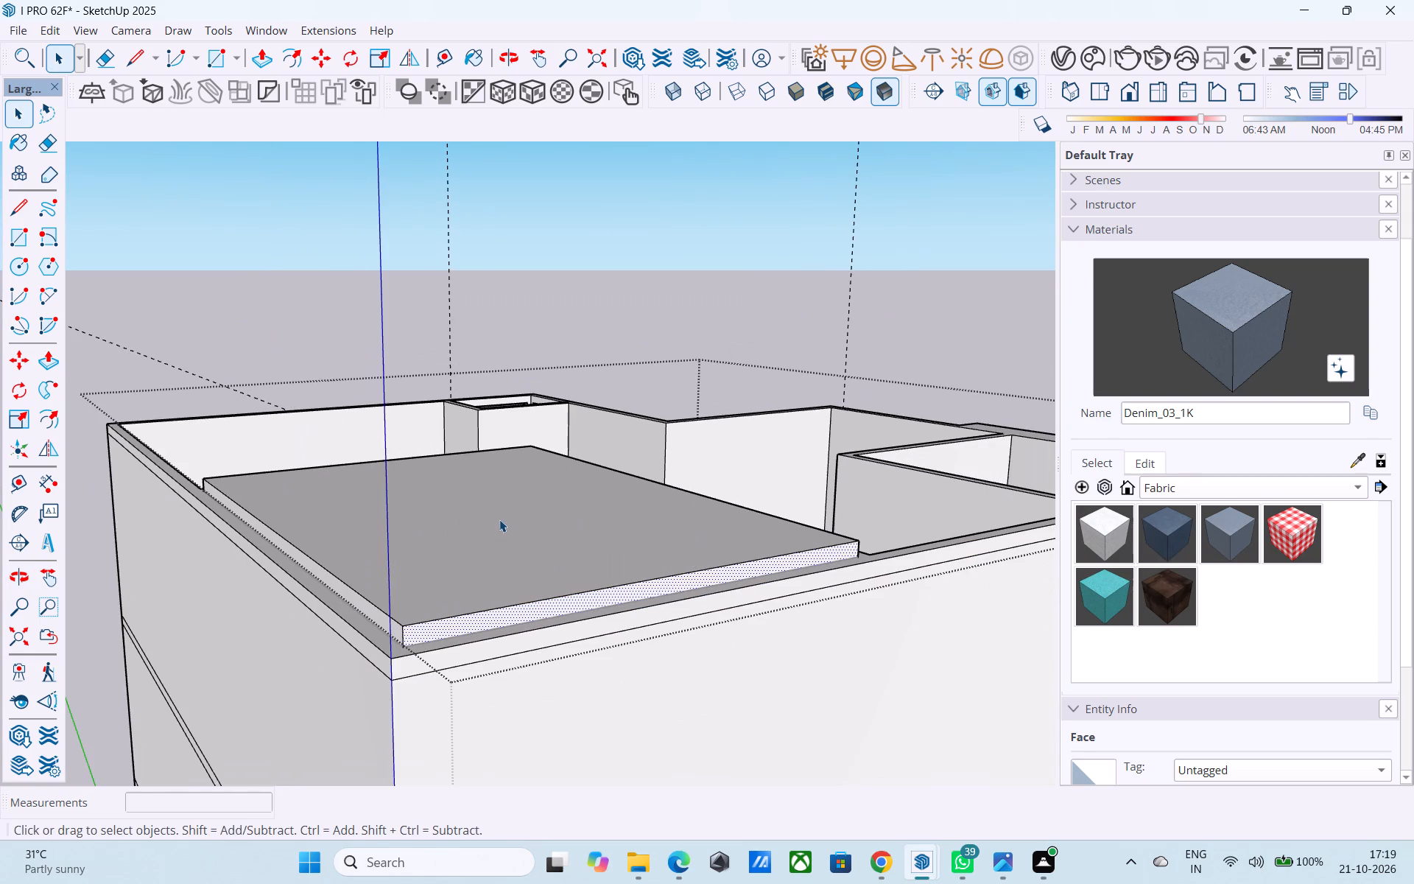
middle_click_drag(499, 519, 435, 504)
scroll(471, 517, "down", 2)
middle_click_drag(471, 516, 308, 481)
middle_click_drag(507, 478, 425, 468)
middle_click_drag(502, 502, 460, 515)
scroll(535, 550, "up", 8)
left_click(585, 540)
right_click(585, 539)
left_click(630, 345)
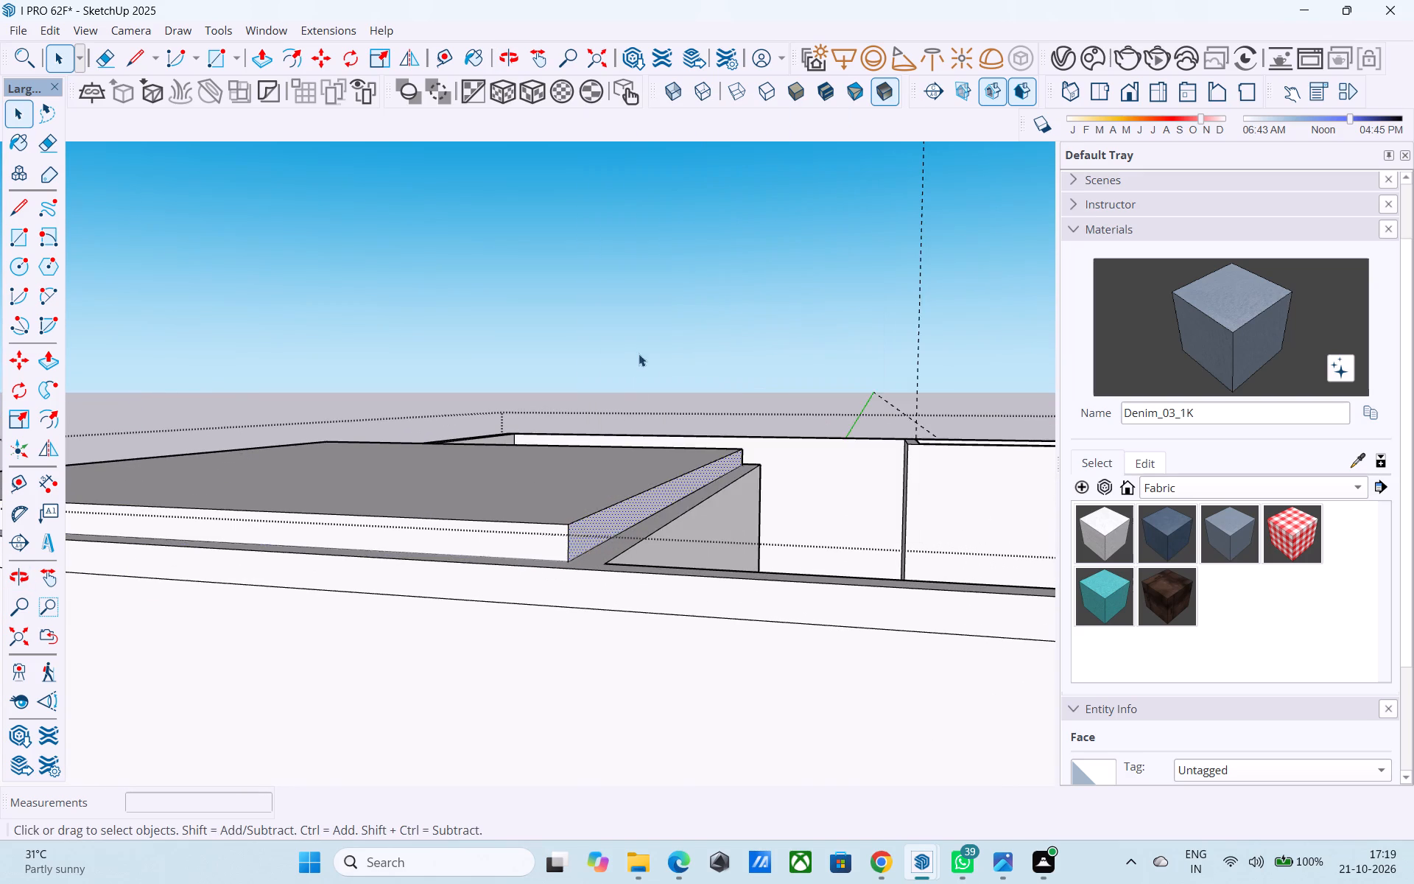
Push/Pull the slab side above the room's partition wall about 20' to the building's far outer wall.
scroll(620, 440, "down", 10)
middle_click_drag(544, 540, 926, 615)
middle_click_drag(446, 561, 873, 584)
middle_click_drag(787, 552, 906, 560)
scroll(352, 446, "down", 5)
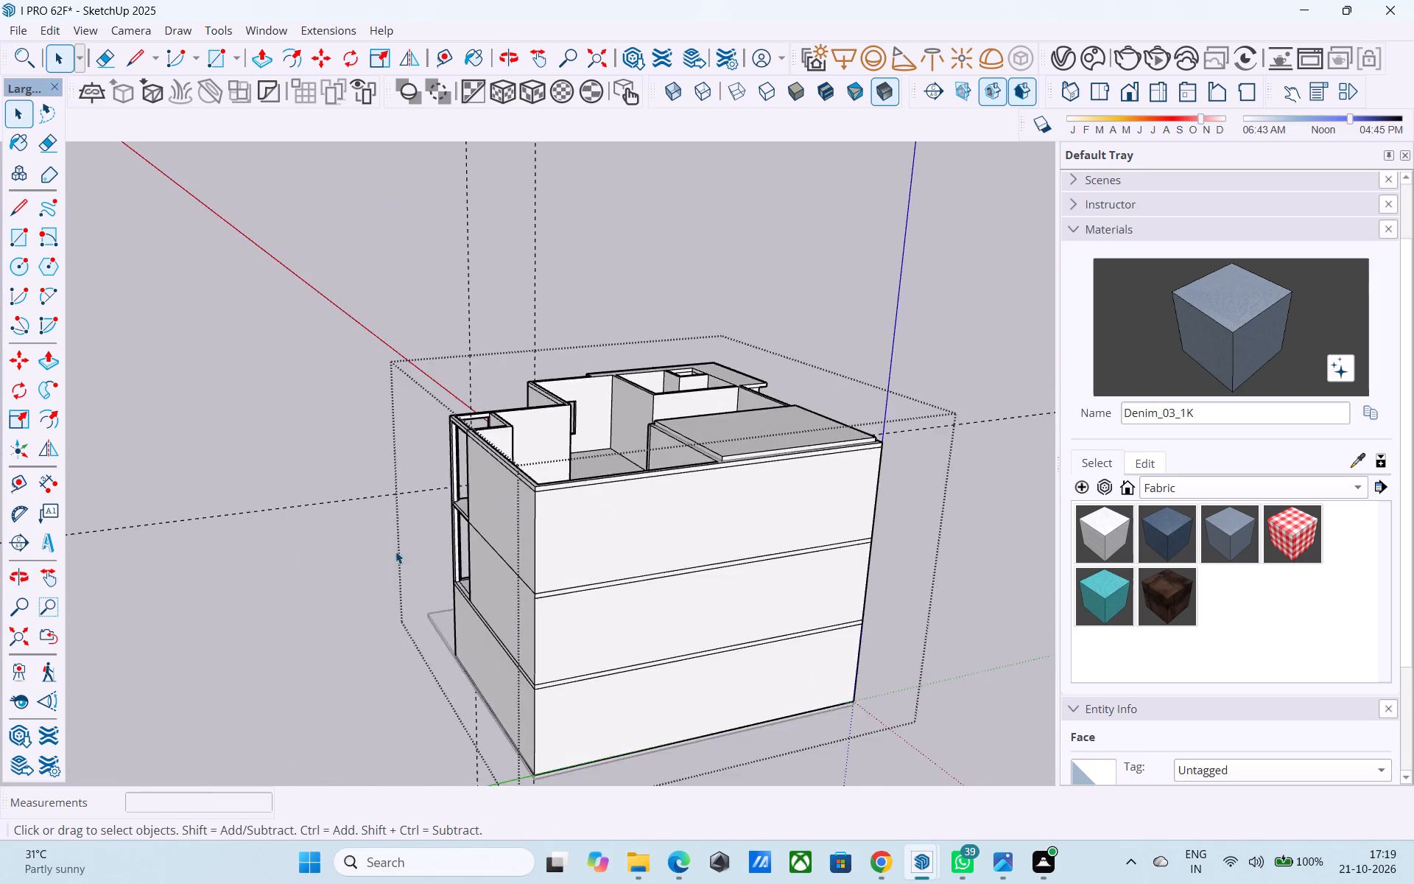
scroll(679, 463, "up", 13)
scroll(614, 416, "down", 7)
scroll(829, 477, "up", 10)
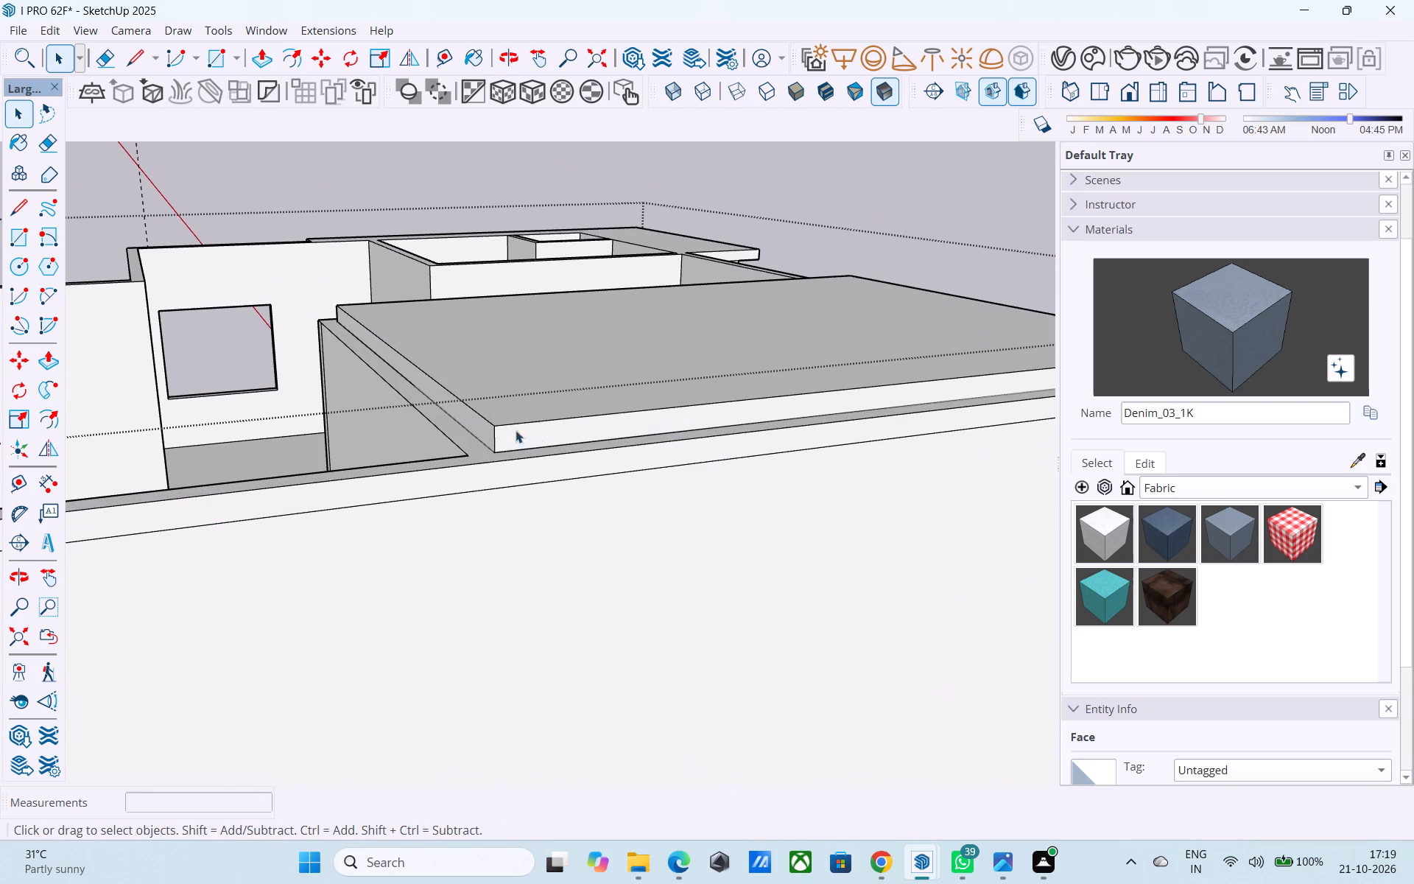
left_click(465, 428)
left_click(465, 421)
key("p")
left_click(465, 421)
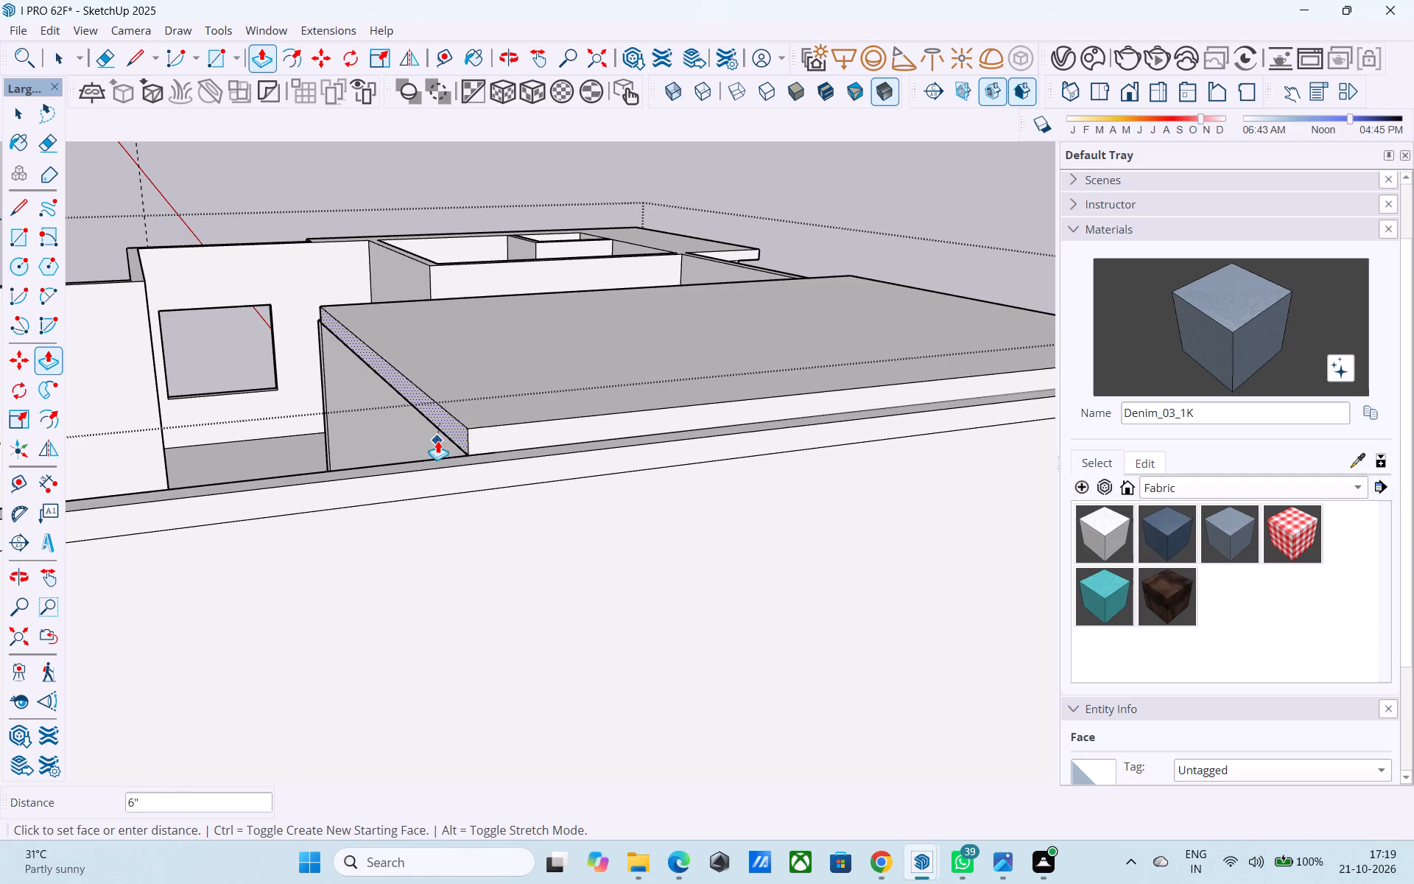
scroll(437, 441, "down", 9)
scroll(436, 438, "up", 1)
scroll(436, 438, "down", 6)
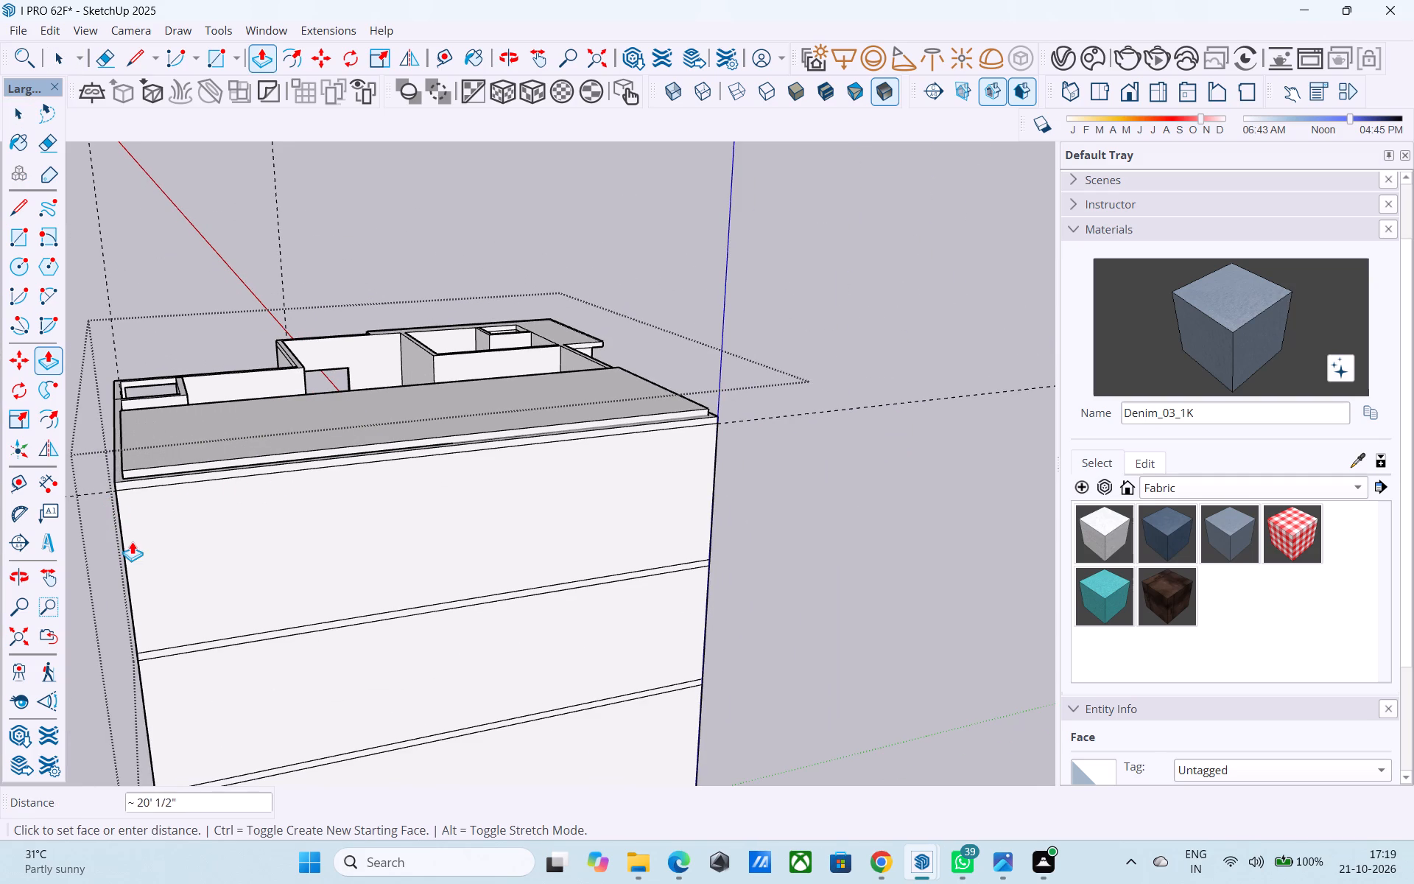
left_click(123, 538)
Push/Pull the slab's long outer side outward 6" to the outer edge of the wall below.
scroll(183, 466, "up", 9)
key("space")
left_click(184, 466)
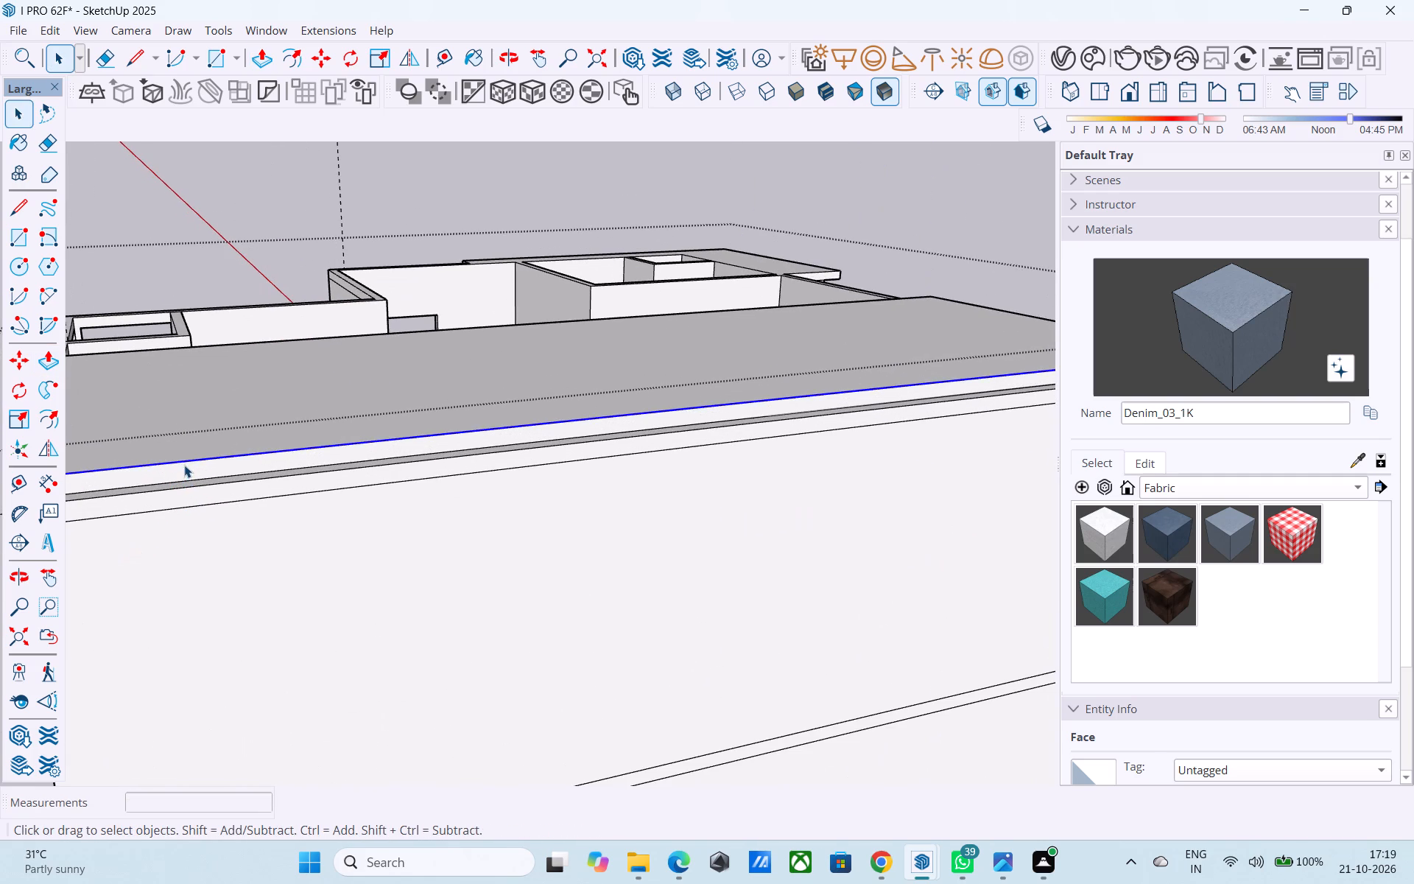
left_click(186, 467)
left_click(188, 469)
left_click(189, 469)
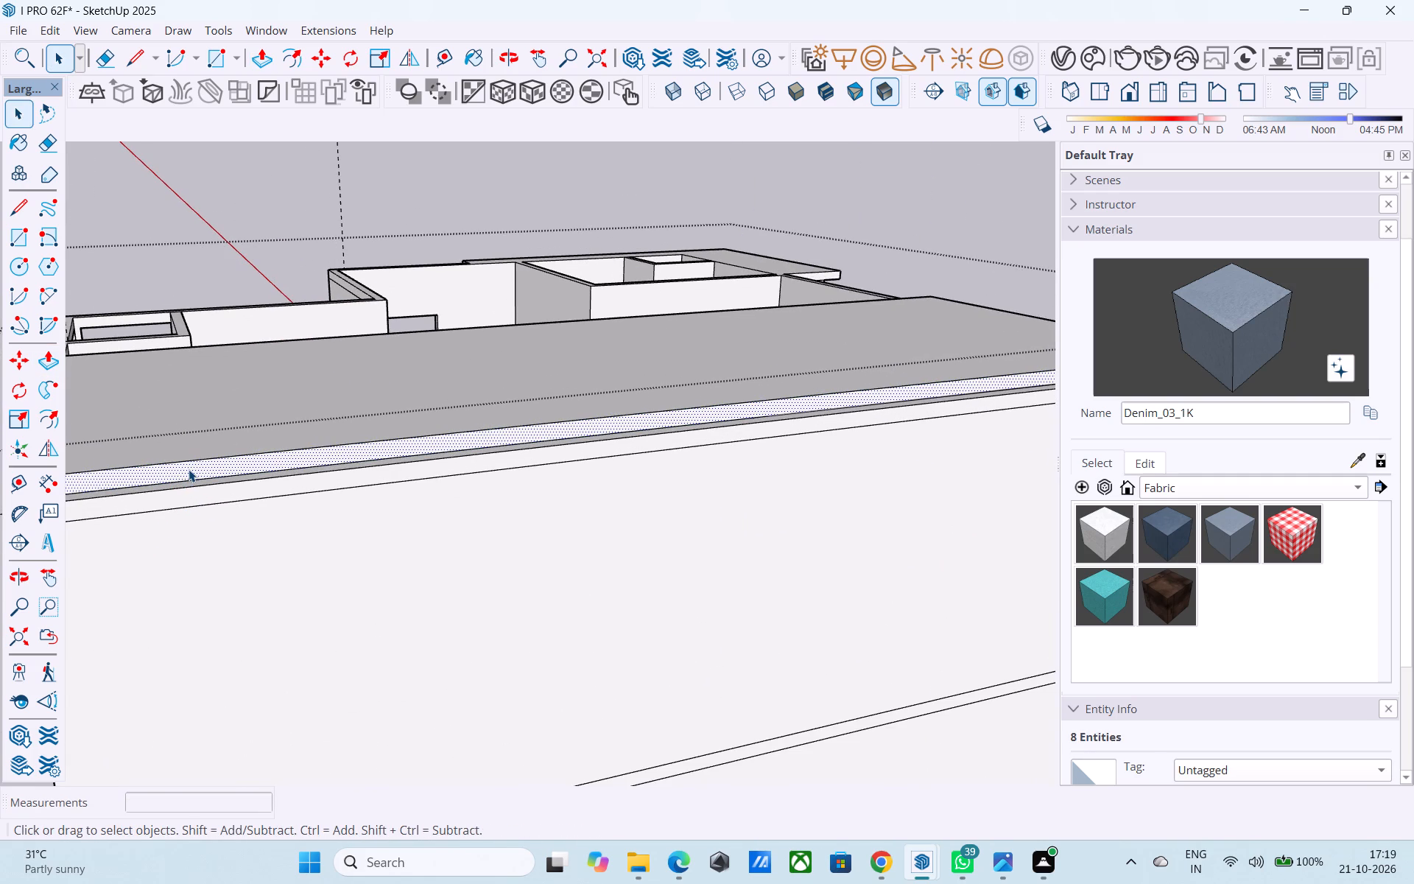
key("p")
left_click(189, 469)
left_click(197, 497)
Push/Pull the slab side at the rear corner outward 6" to the outer face of the adjoining outer wall.
scroll(416, 453, "down", 3)
scroll(426, 456, "up", 1)
scroll(428, 456, "down", 9)
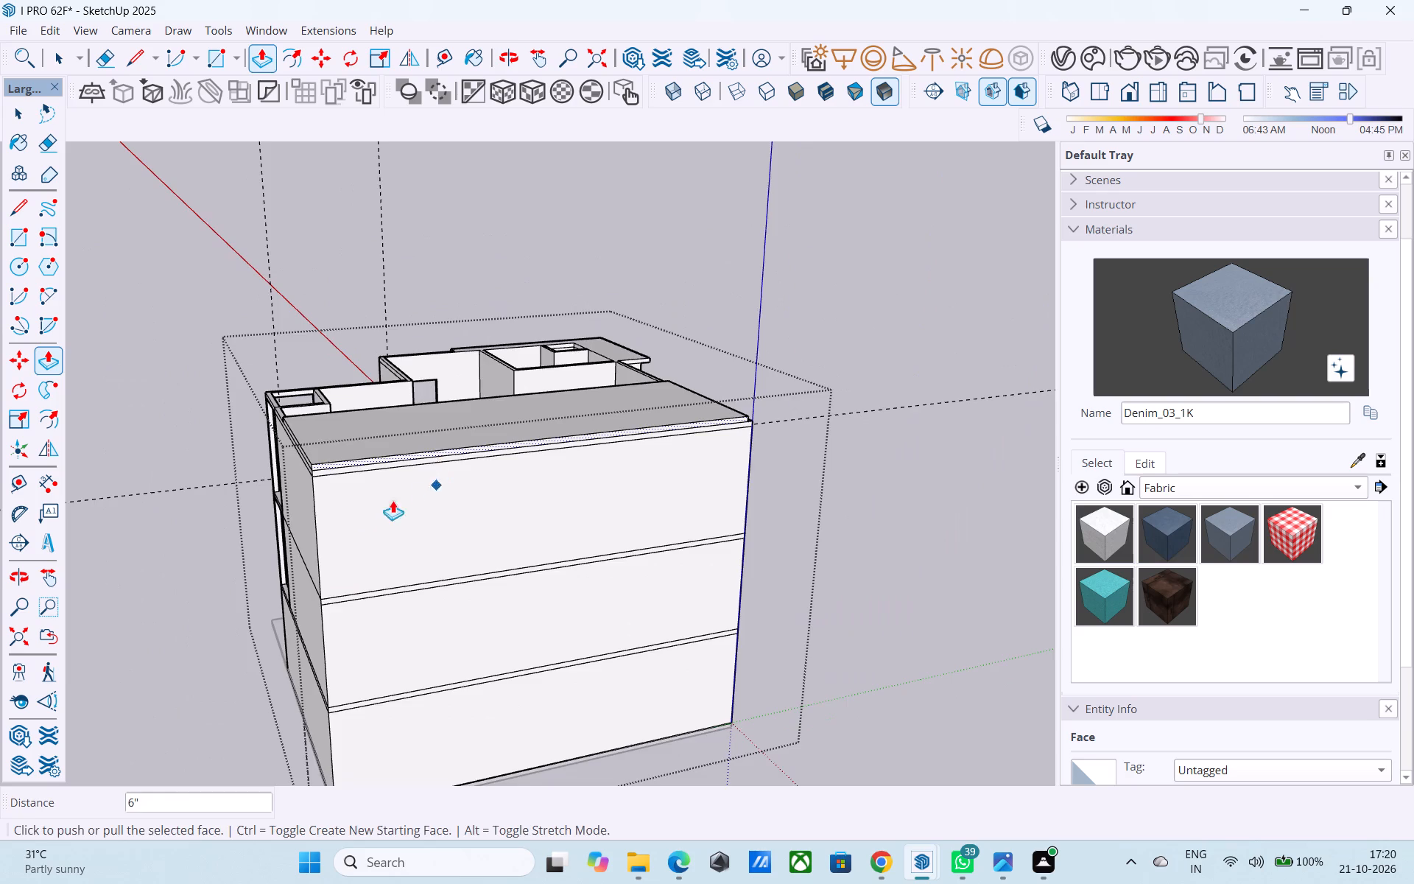
middle_click_drag(334, 513, 134, 502)
middle_click_drag(603, 382, 478, 392)
scroll(480, 391, "up", 2)
scroll(482, 390, "down", 1)
scroll(483, 390, "up", 15)
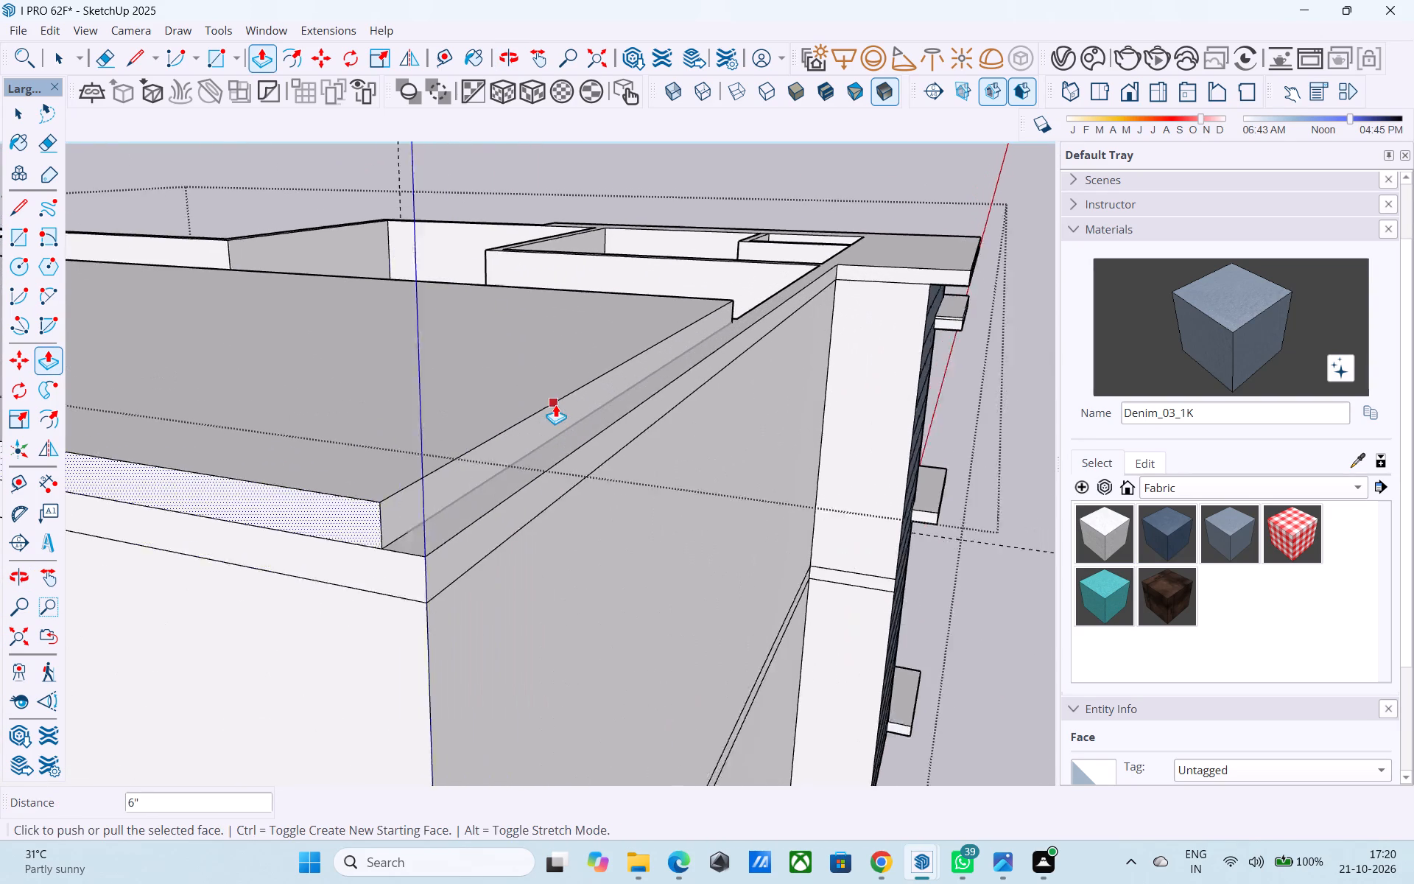
scroll(555, 404, "up", 5)
key("space")
left_click(546, 416)
key("p")
left_click(546, 416)
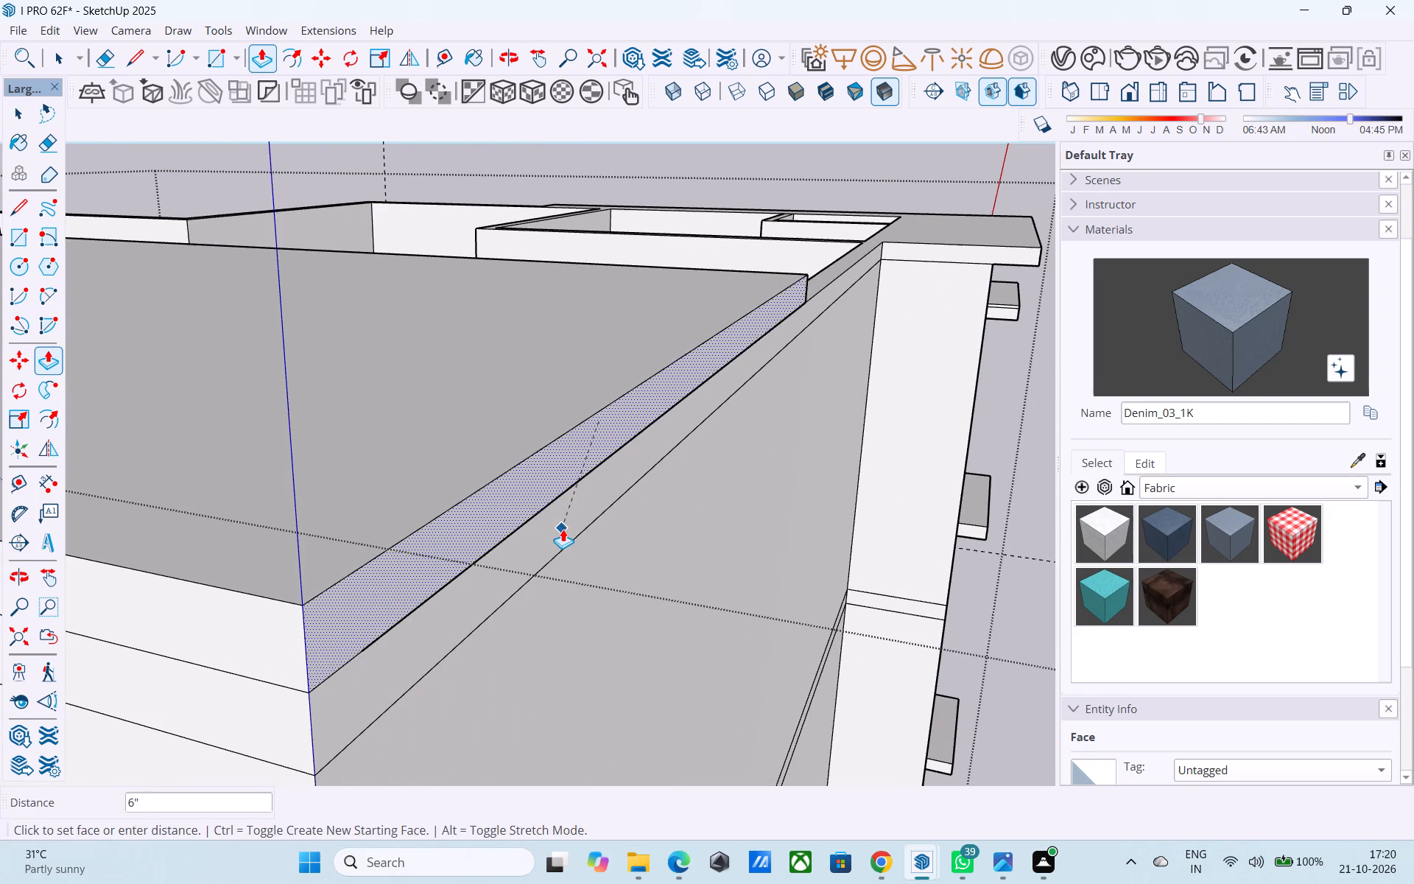
left_click(563, 529)
Examine the extended roof slab and the still uncovered rooms from the other side of the building.
scroll(633, 457, "down", 12)
middle_click_drag(512, 547, 686, 527)
scroll(746, 443, "down", 5)
middle_click_drag(634, 530, 858, 487)
middle_click_drag(597, 508, 808, 529)
scroll(487, 402, "down", 5)
middle_click_drag(546, 464, 973, 498)
scroll(833, 396, "up", 8)
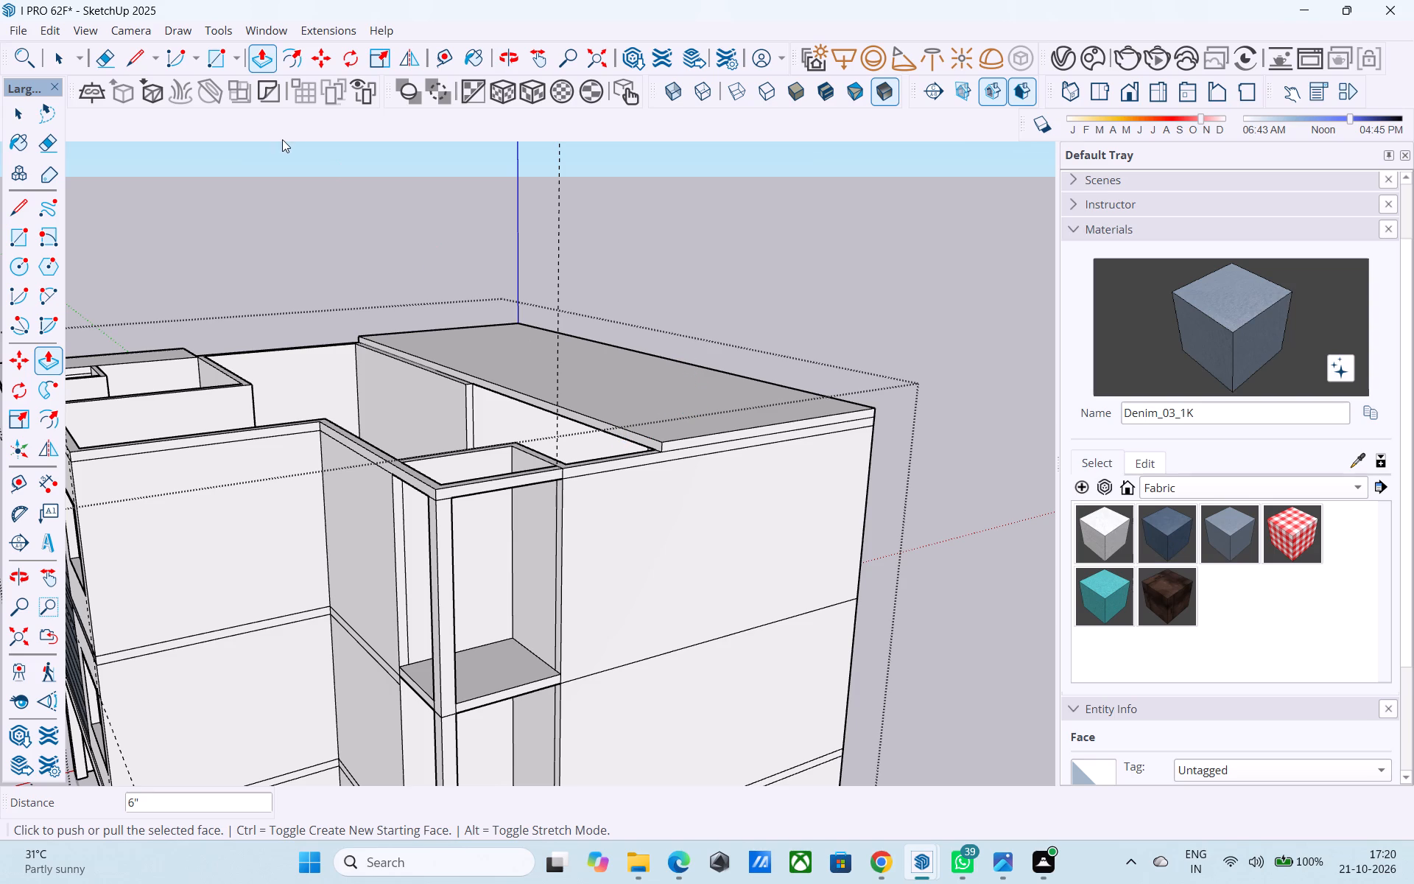
left_click(57, 62)
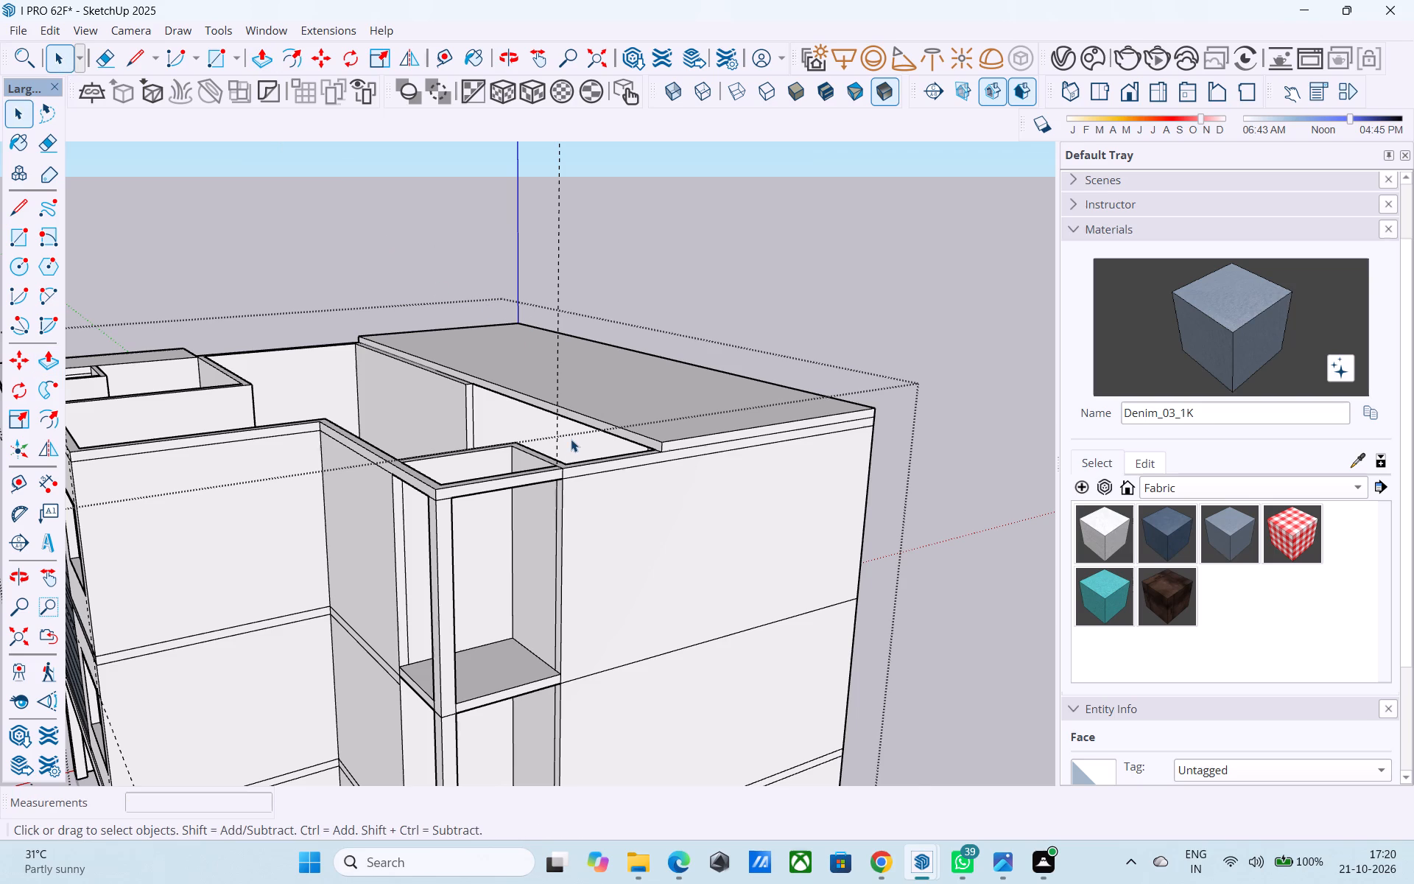
Push/Pull the roof slab's open side in stages of 6", 5' 3", about 5' 10" and about 8" to the outer wall beyond the narrow shaft.
scroll(569, 425, "up", 9)
left_click(581, 397)
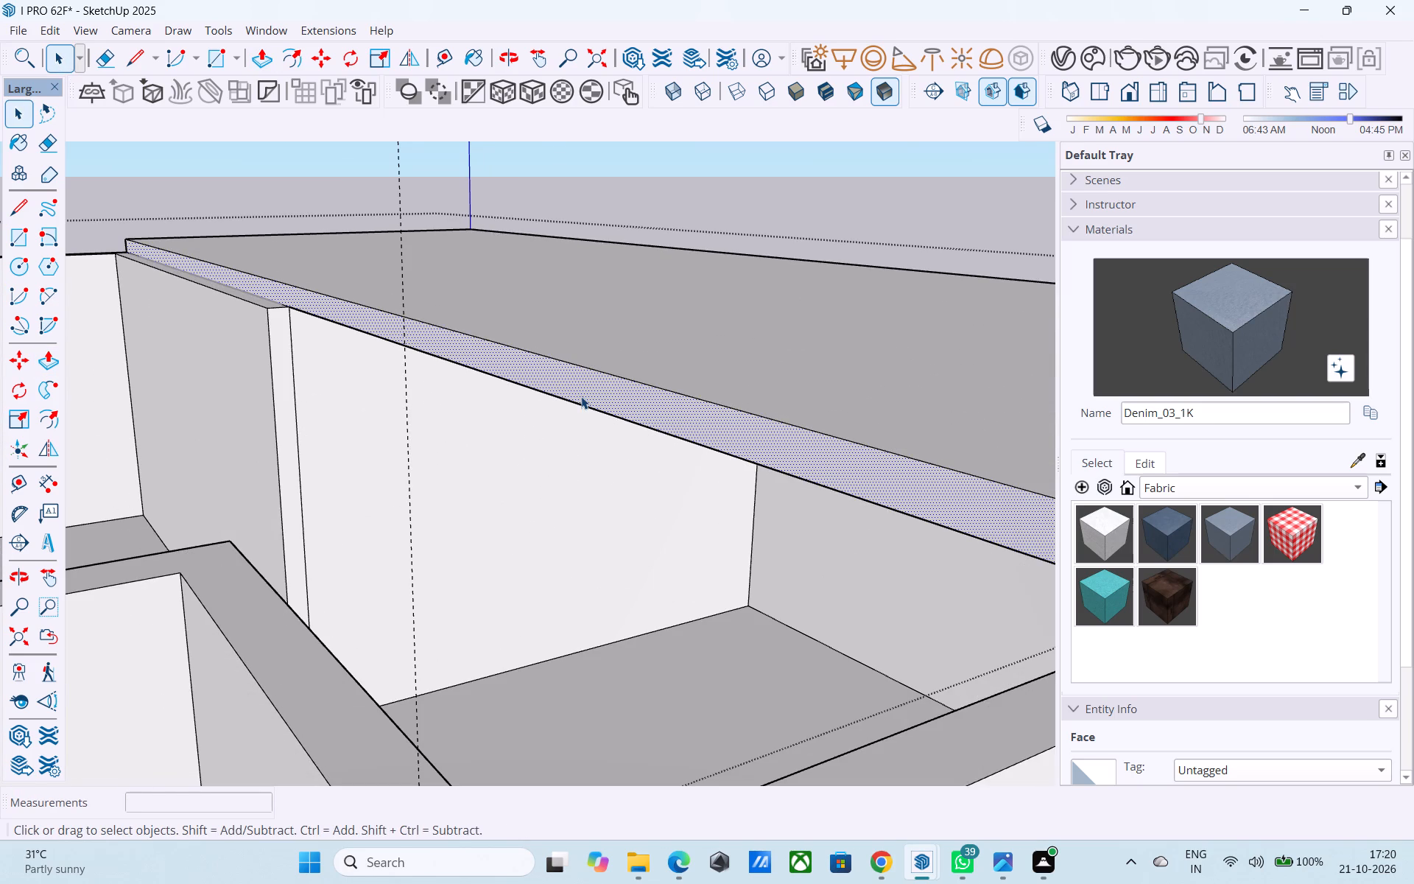
key("p")
left_click(581, 396)
scroll(554, 412, "down", 11)
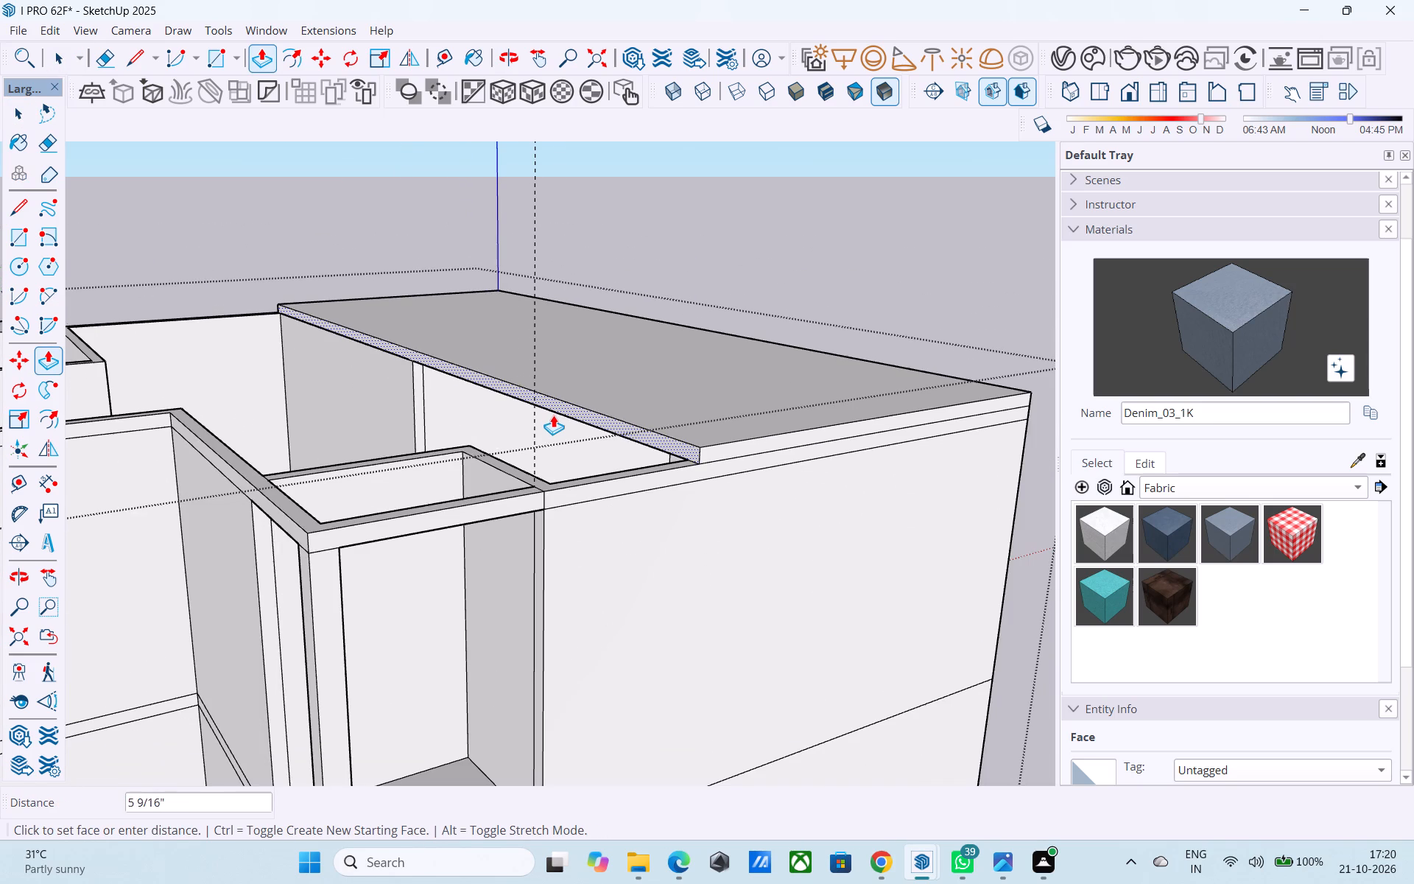
left_click(507, 462)
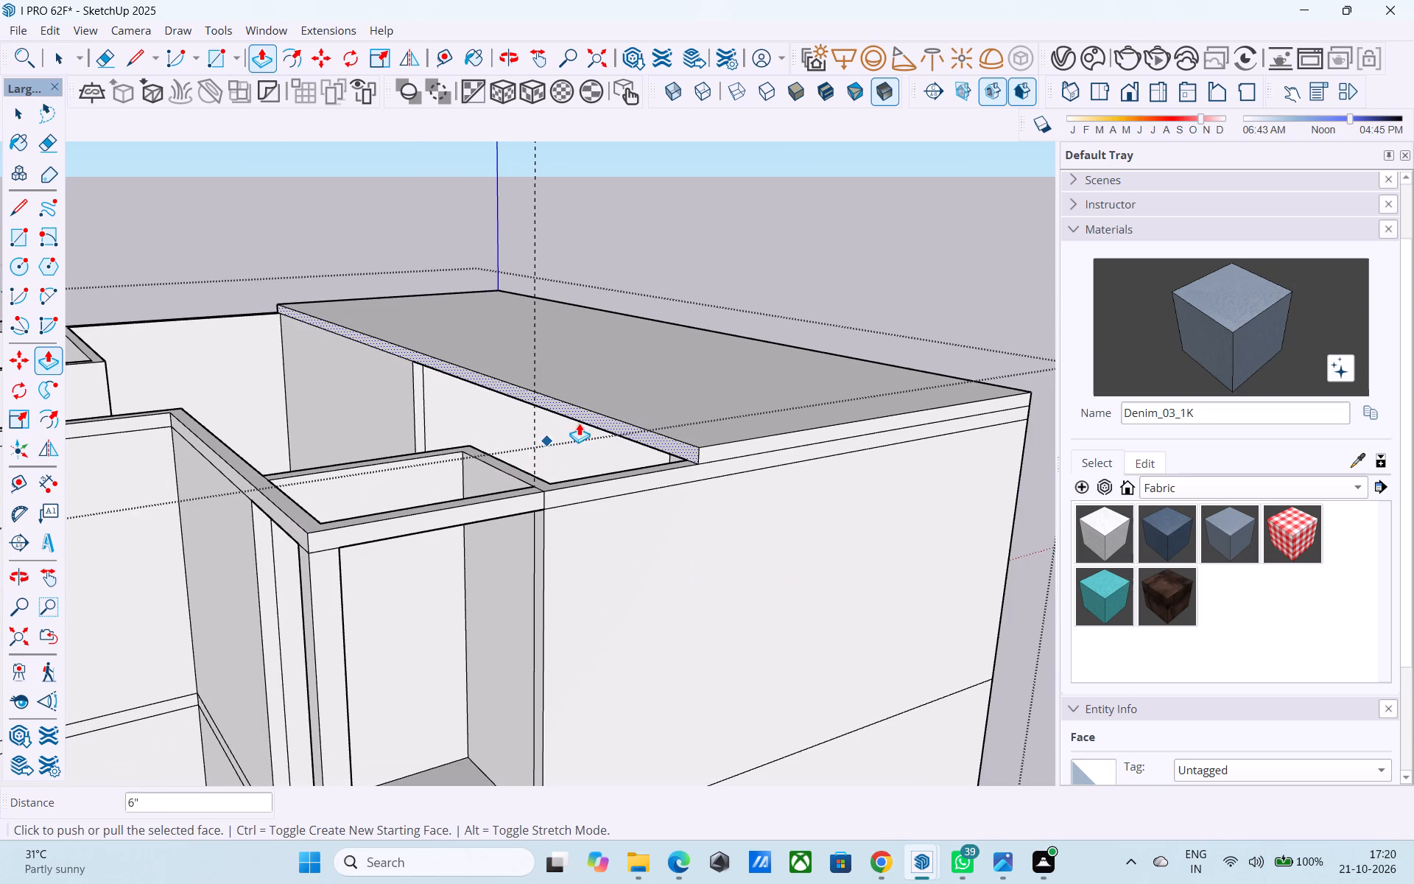
left_click(579, 422)
left_click(284, 528)
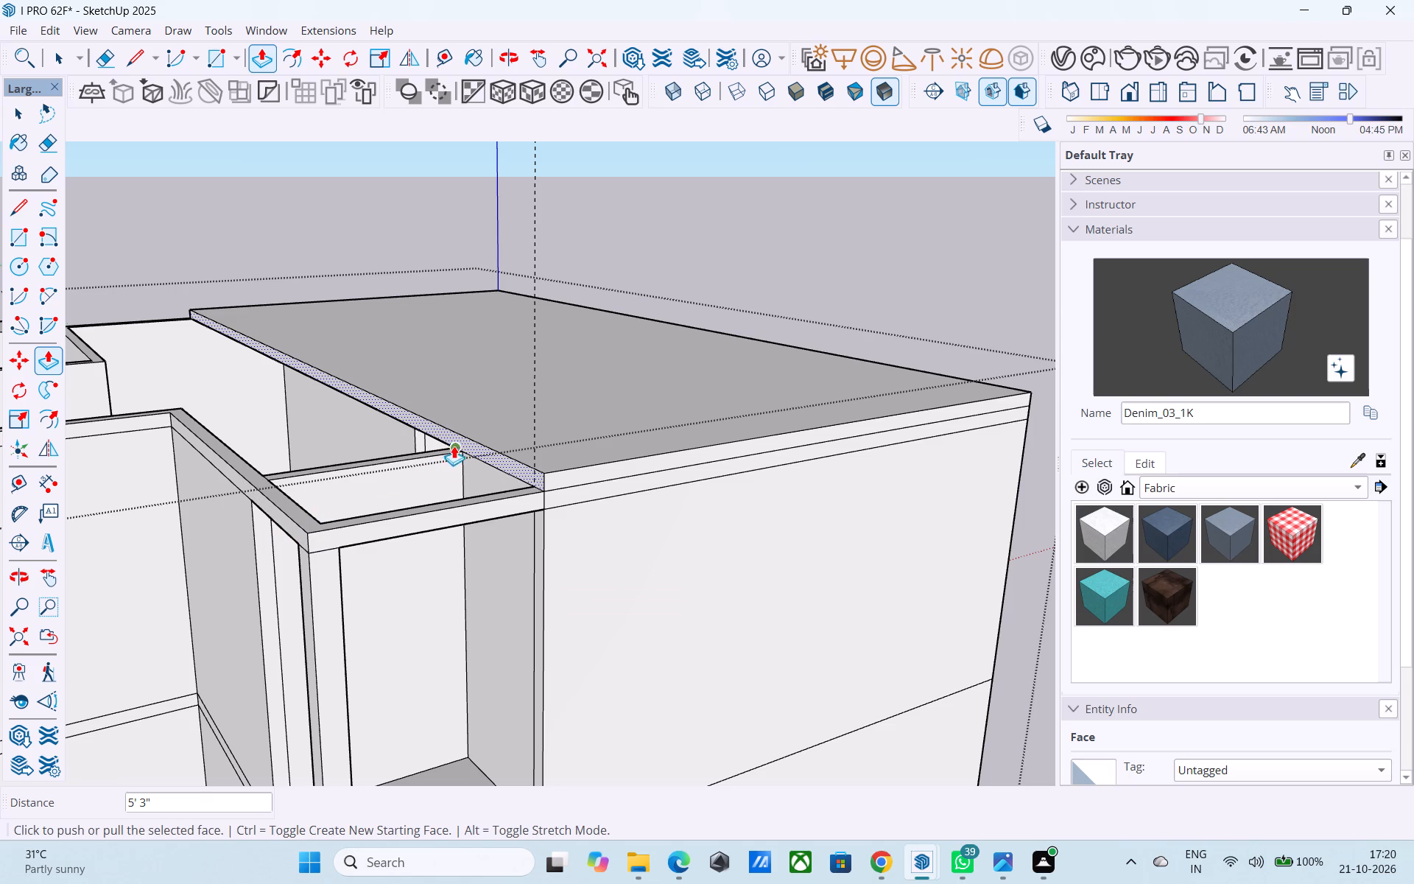
left_click(460, 441)
left_click(288, 548)
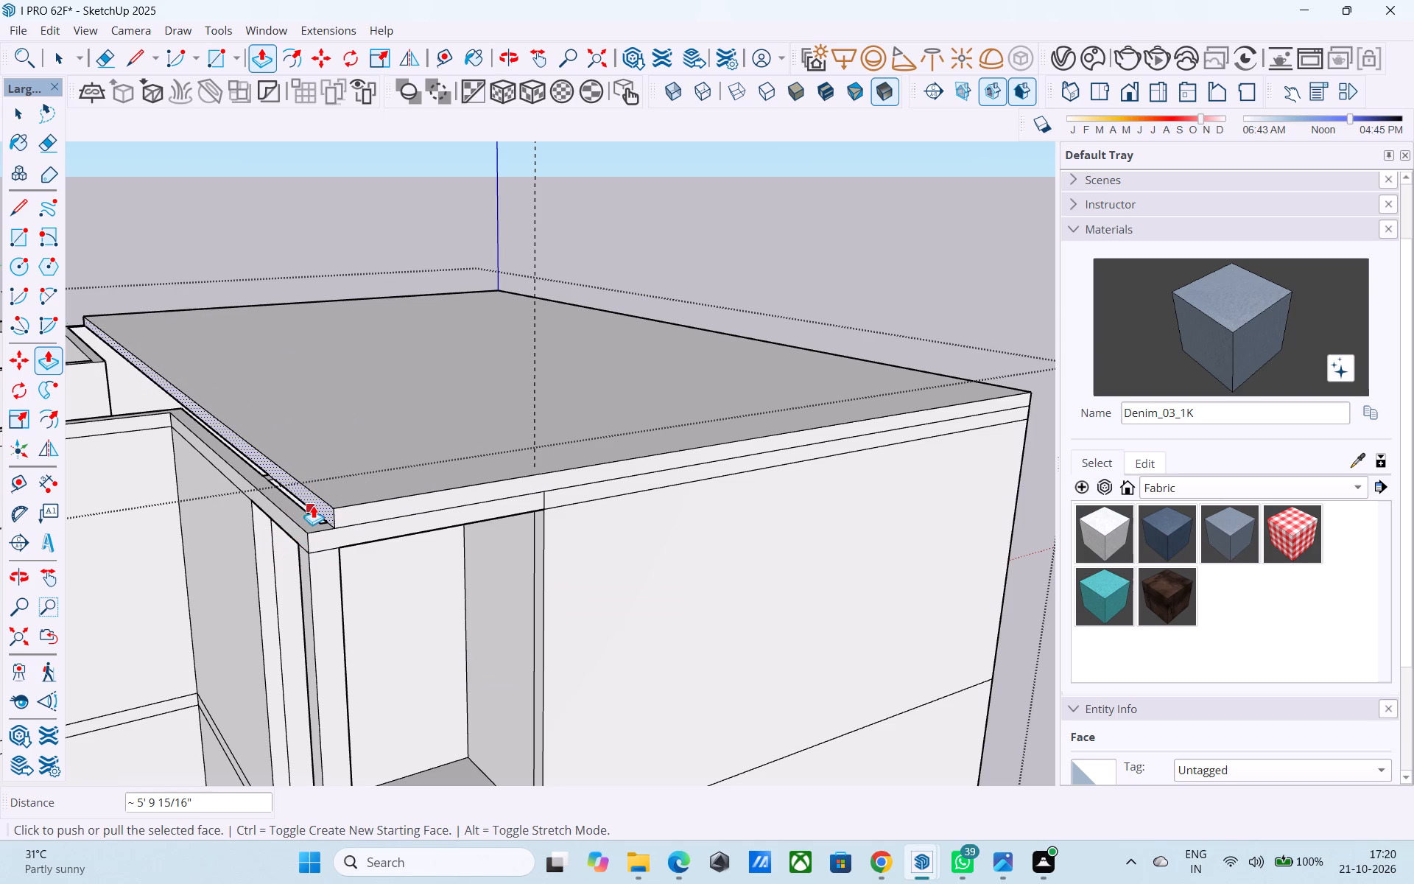
left_click(313, 504)
left_click(295, 533)
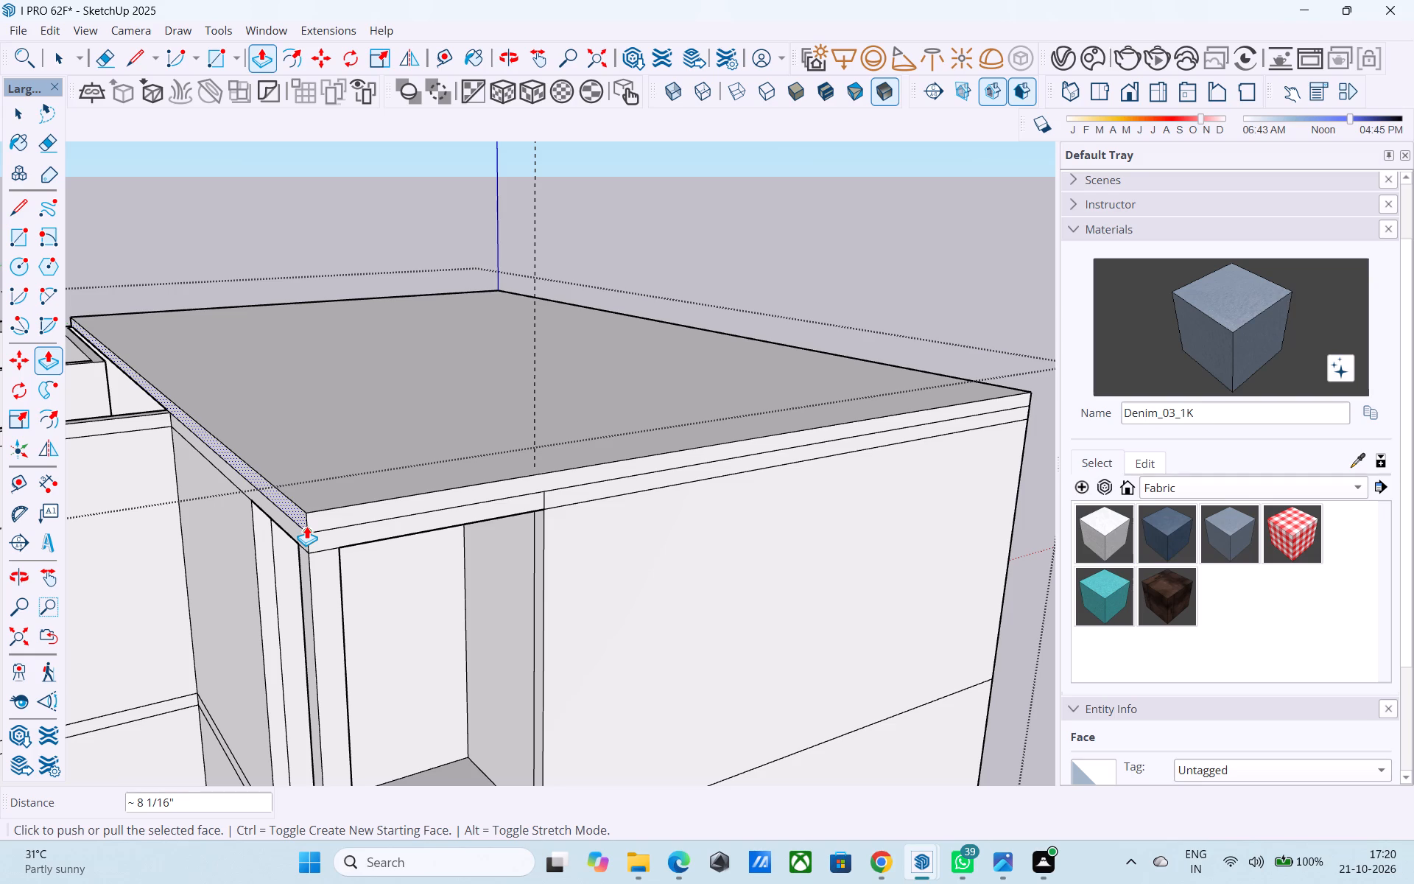
key("space")
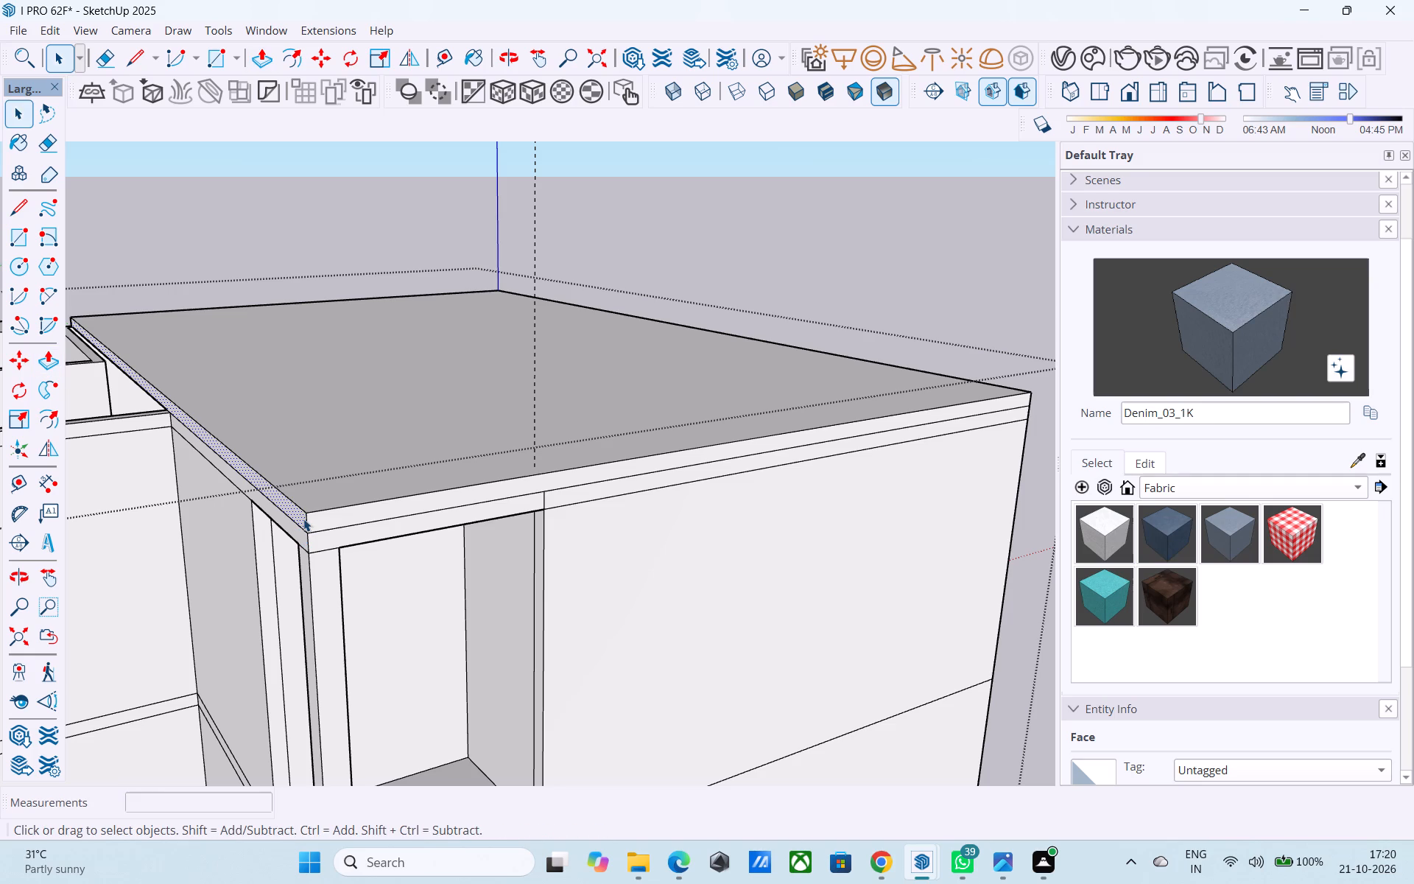
Examine the extended roof slab and the uncovered front rooms from the building's front side.
scroll(436, 413, "down", 8)
middle_click(454, 407)
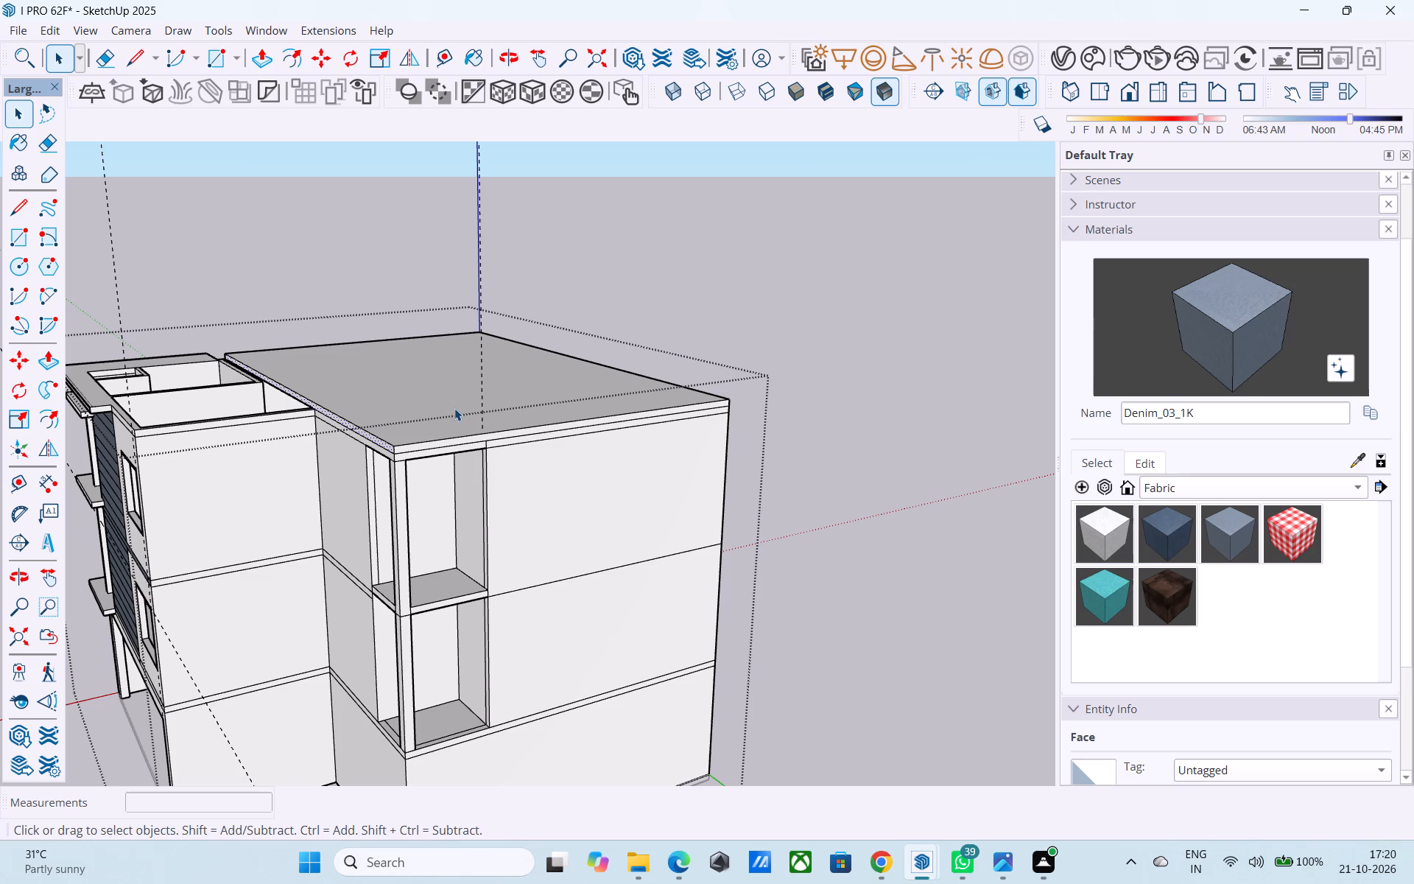
middle_click_drag(426, 444, 692, 456)
scroll(443, 421, "up", 2)
scroll(443, 421, "down", 1)
scroll(443, 421, "up", 2)
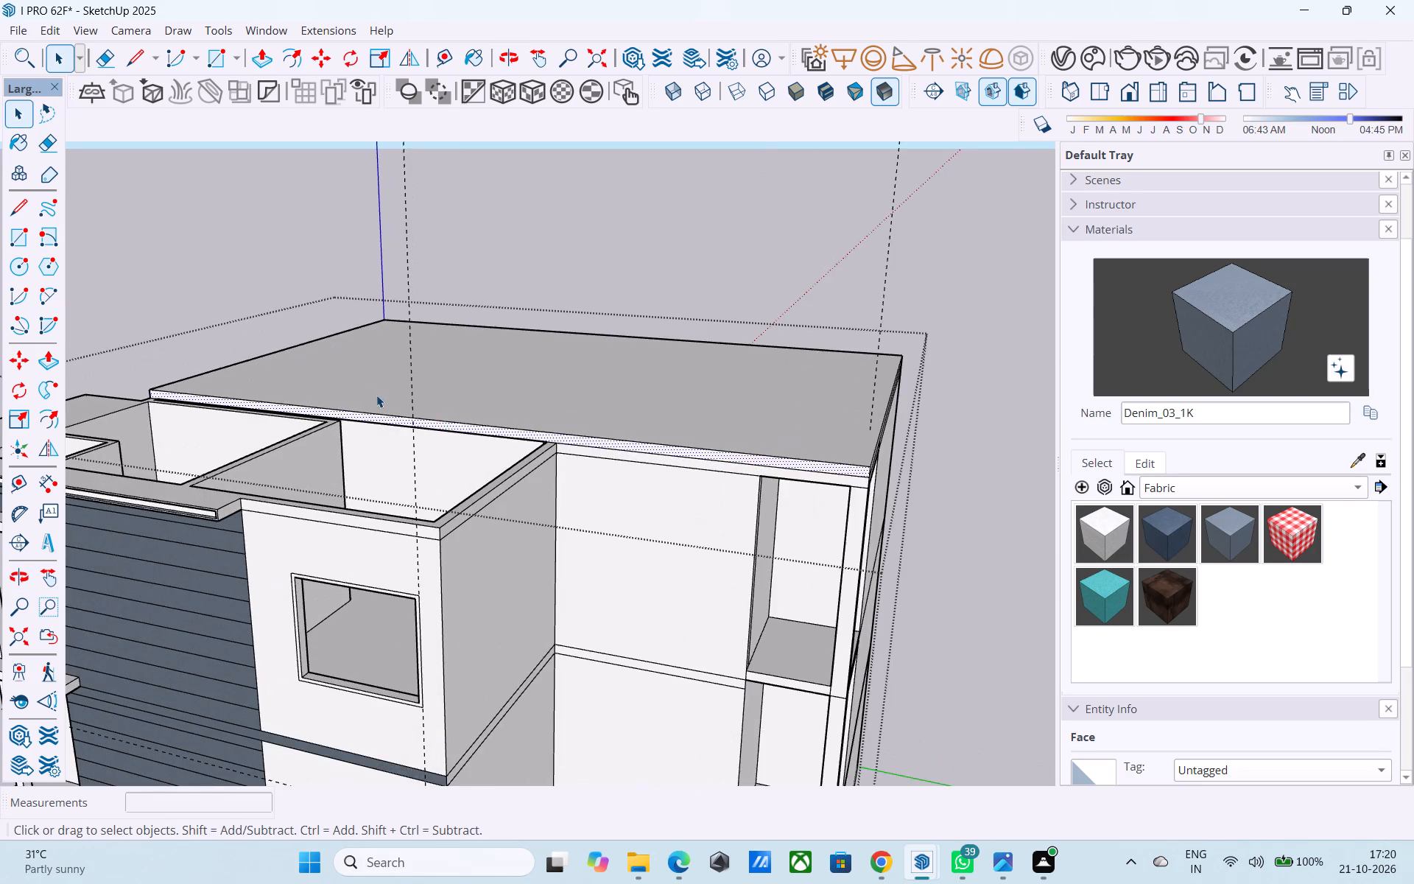
scroll(366, 390, "down", 6)
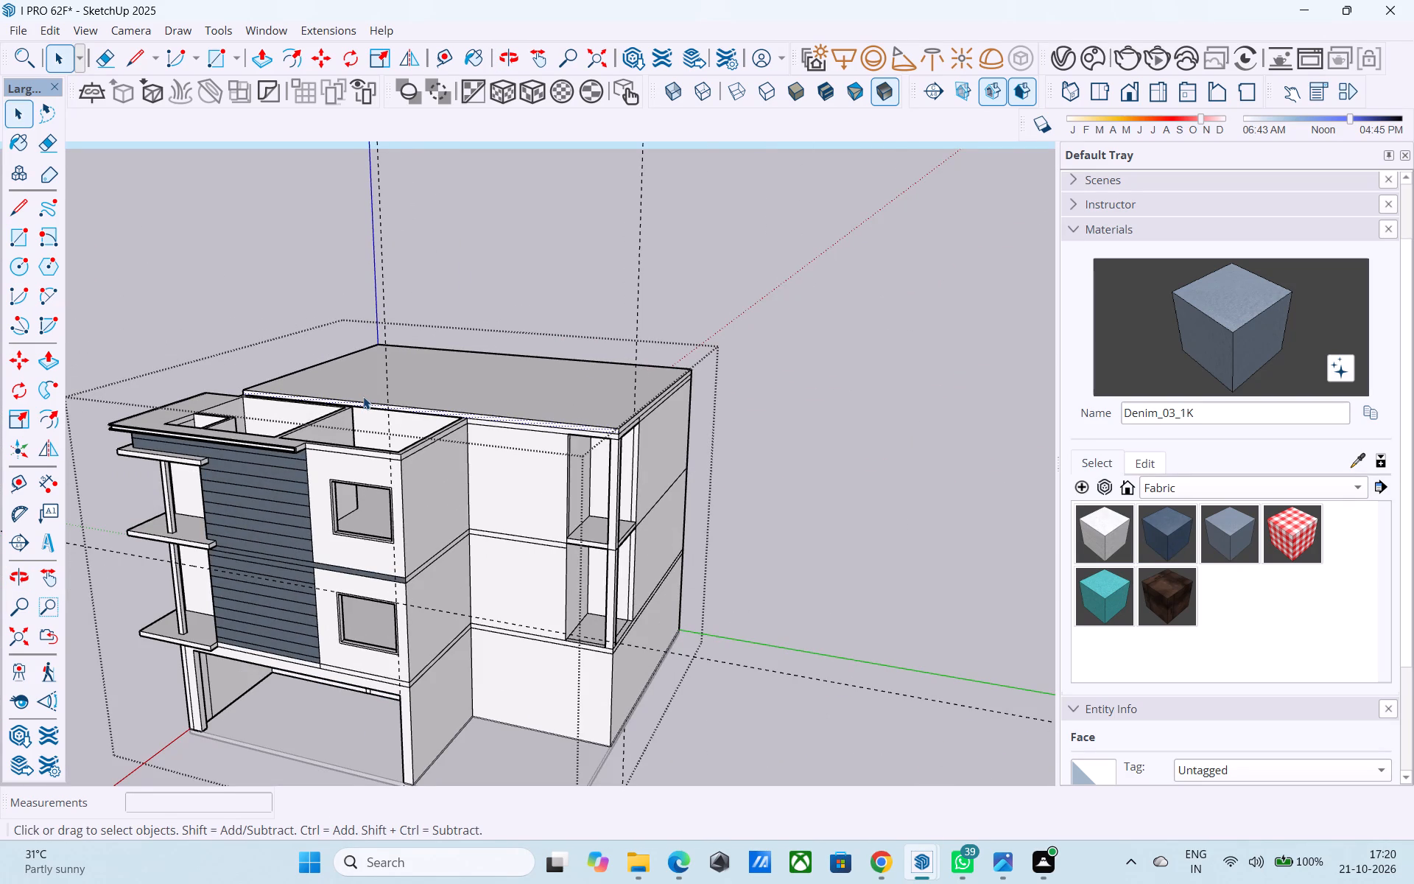
scroll(363, 396, "up", 2)
middle_click_drag(361, 396, 488, 318)
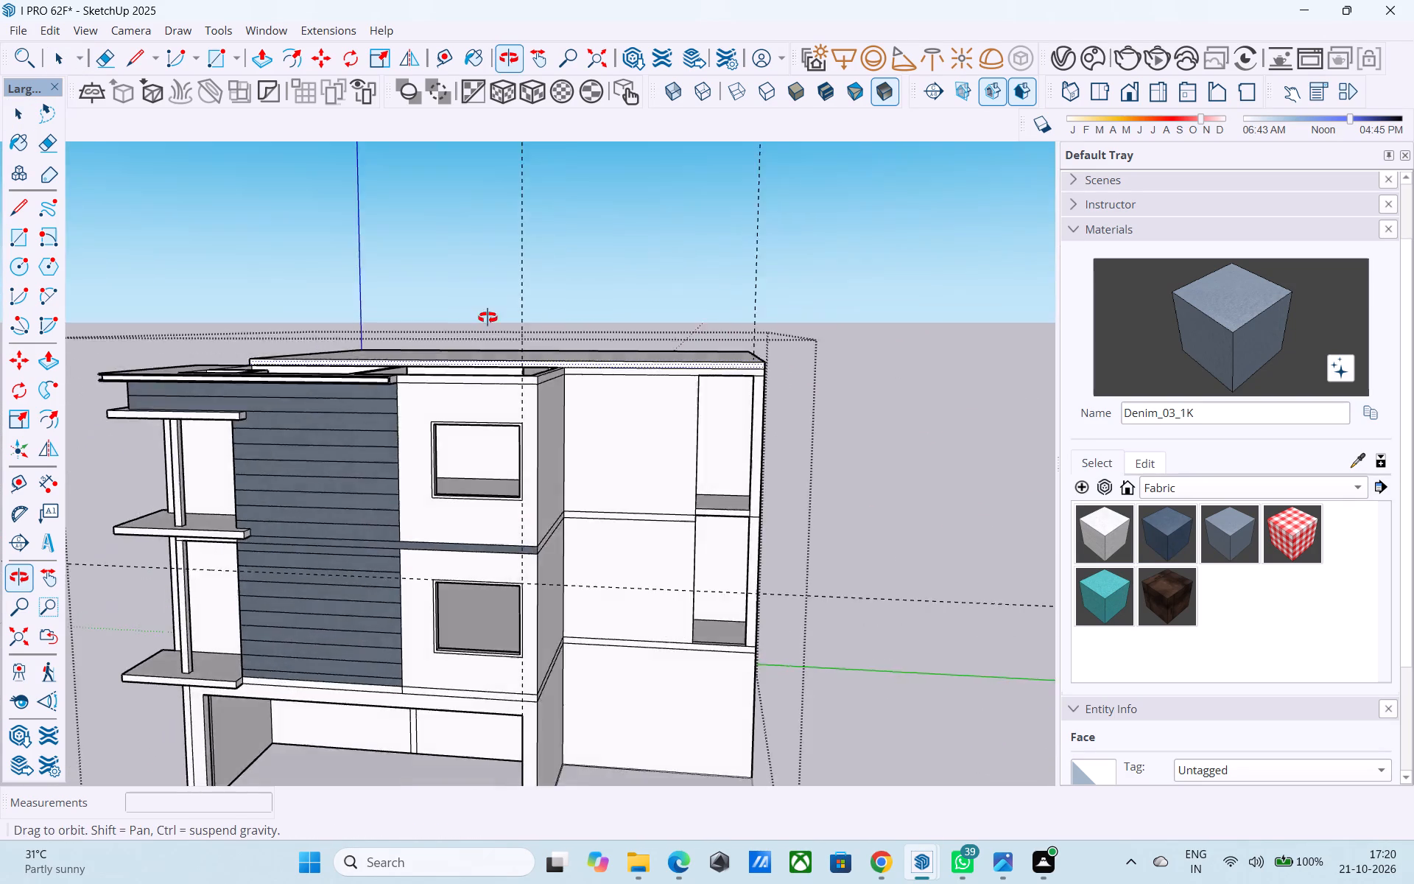
middle_click_drag(488, 318, 499, 310)
scroll(432, 319, "down", 4)
middle_click_drag(427, 326, 509, 494)
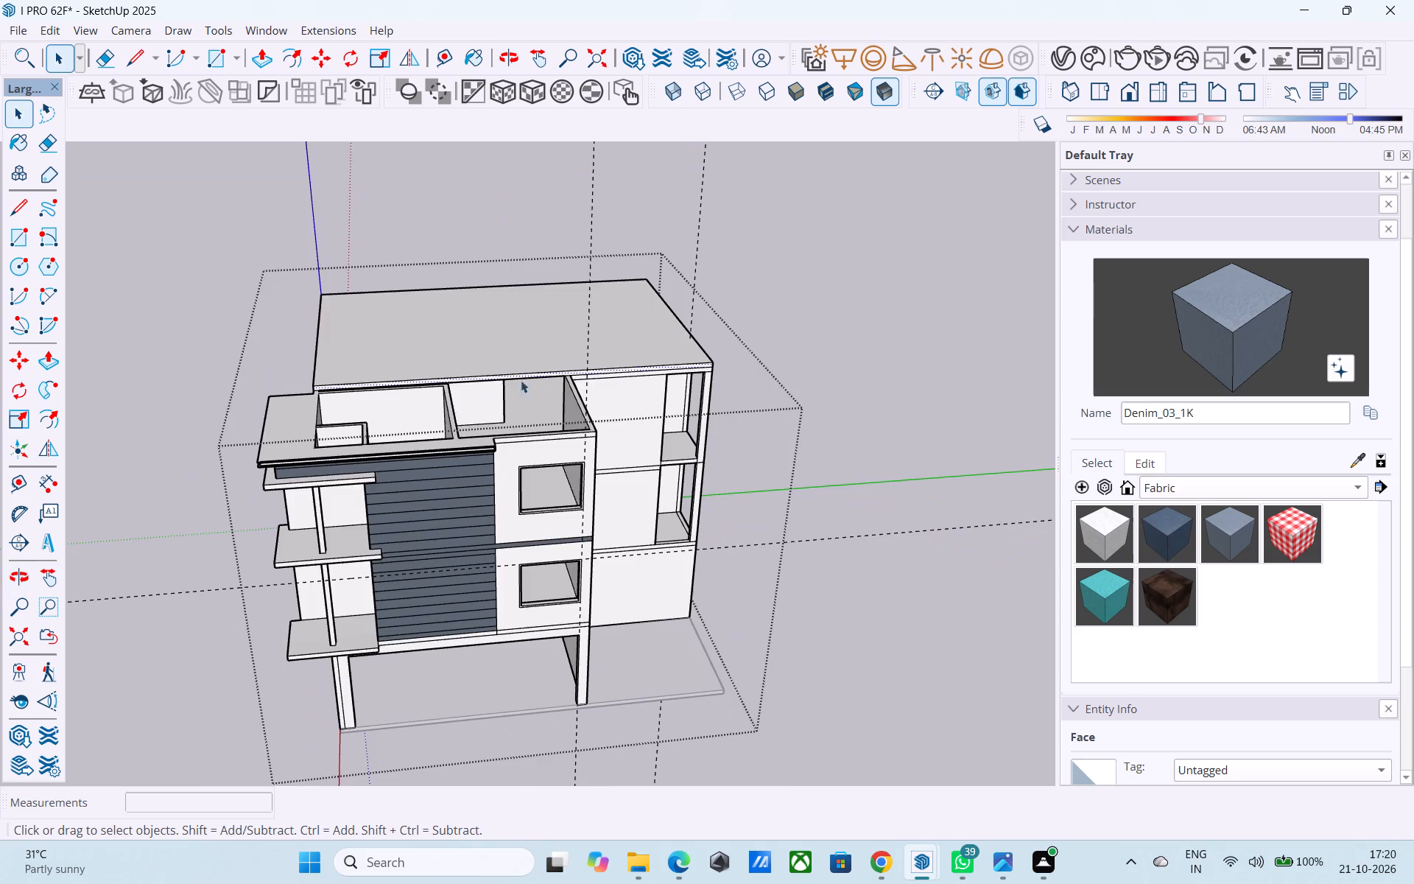
Draw a 6" vertical line across the slab's front side face, aligned with the outer face of the projecting front room's wall.
scroll(530, 380, "up", 5)
middle_click_drag(599, 378, 545, 387)
scroll(546, 387, "up", 5)
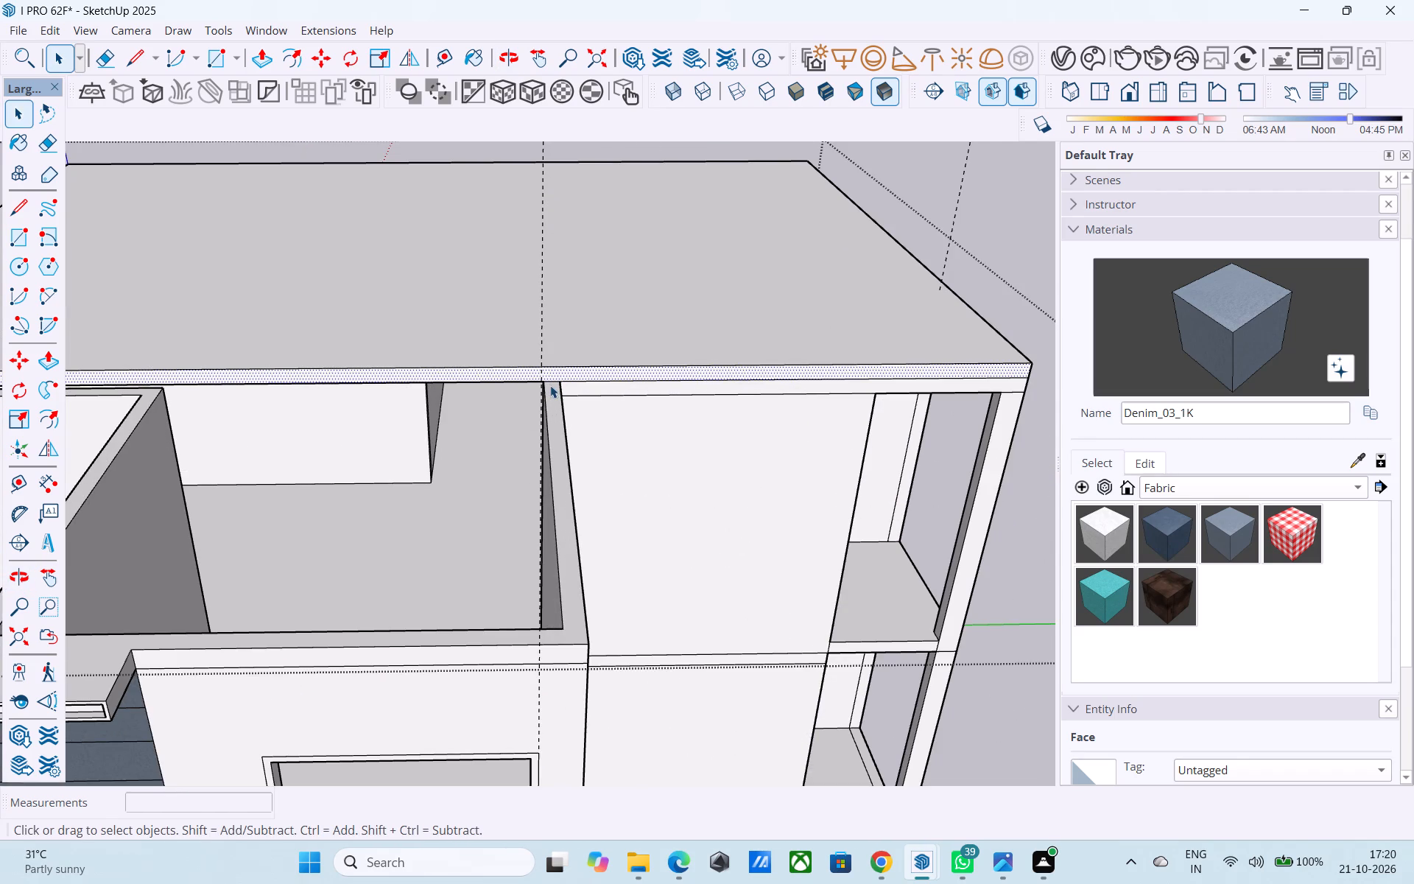
key("l")
scroll(554, 382, "up", 3)
left_click(556, 384)
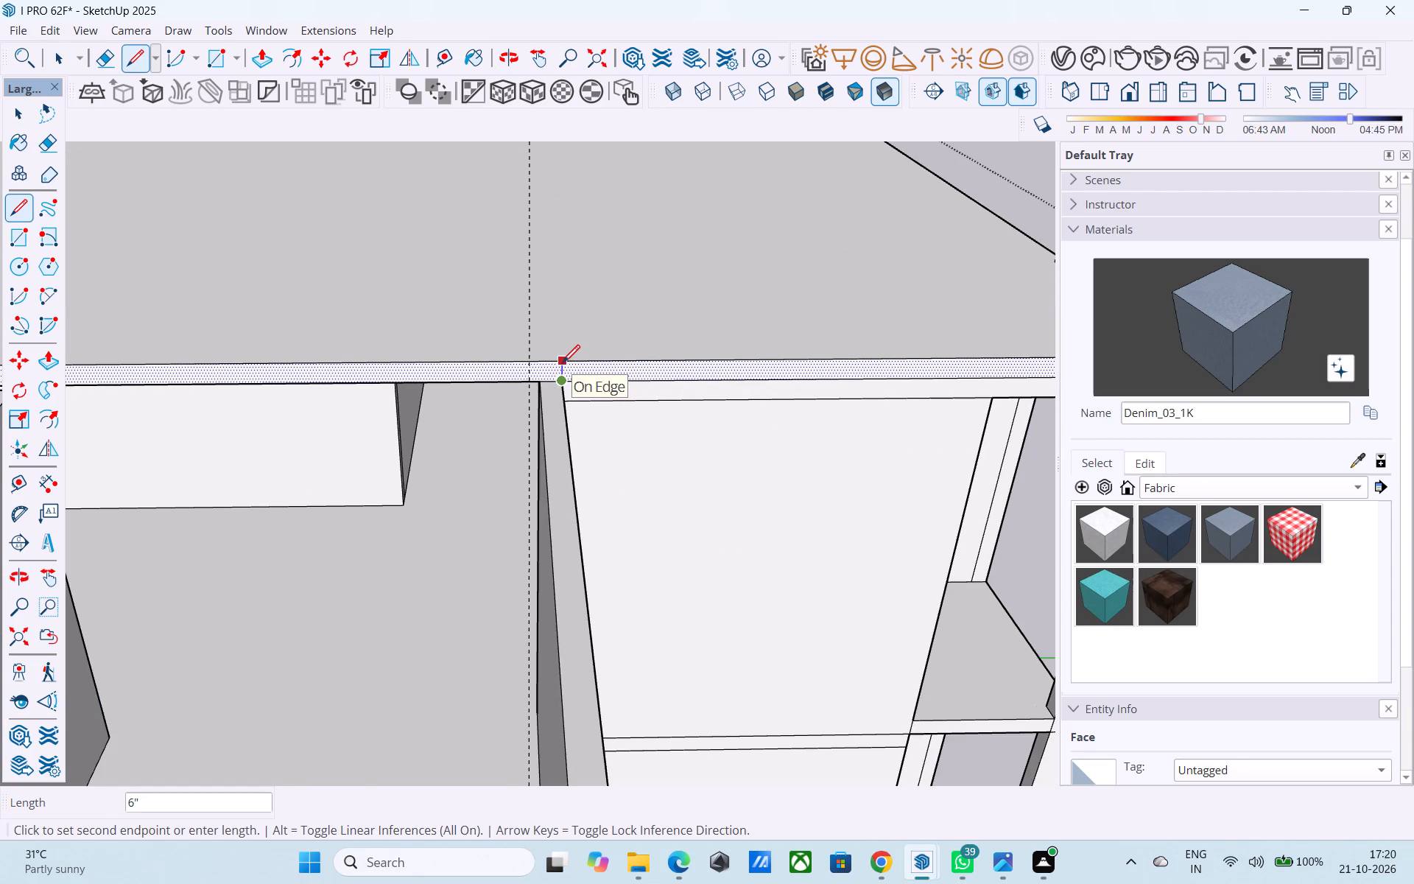
scroll(563, 364, "up", 8)
left_click(562, 358)
key("space")
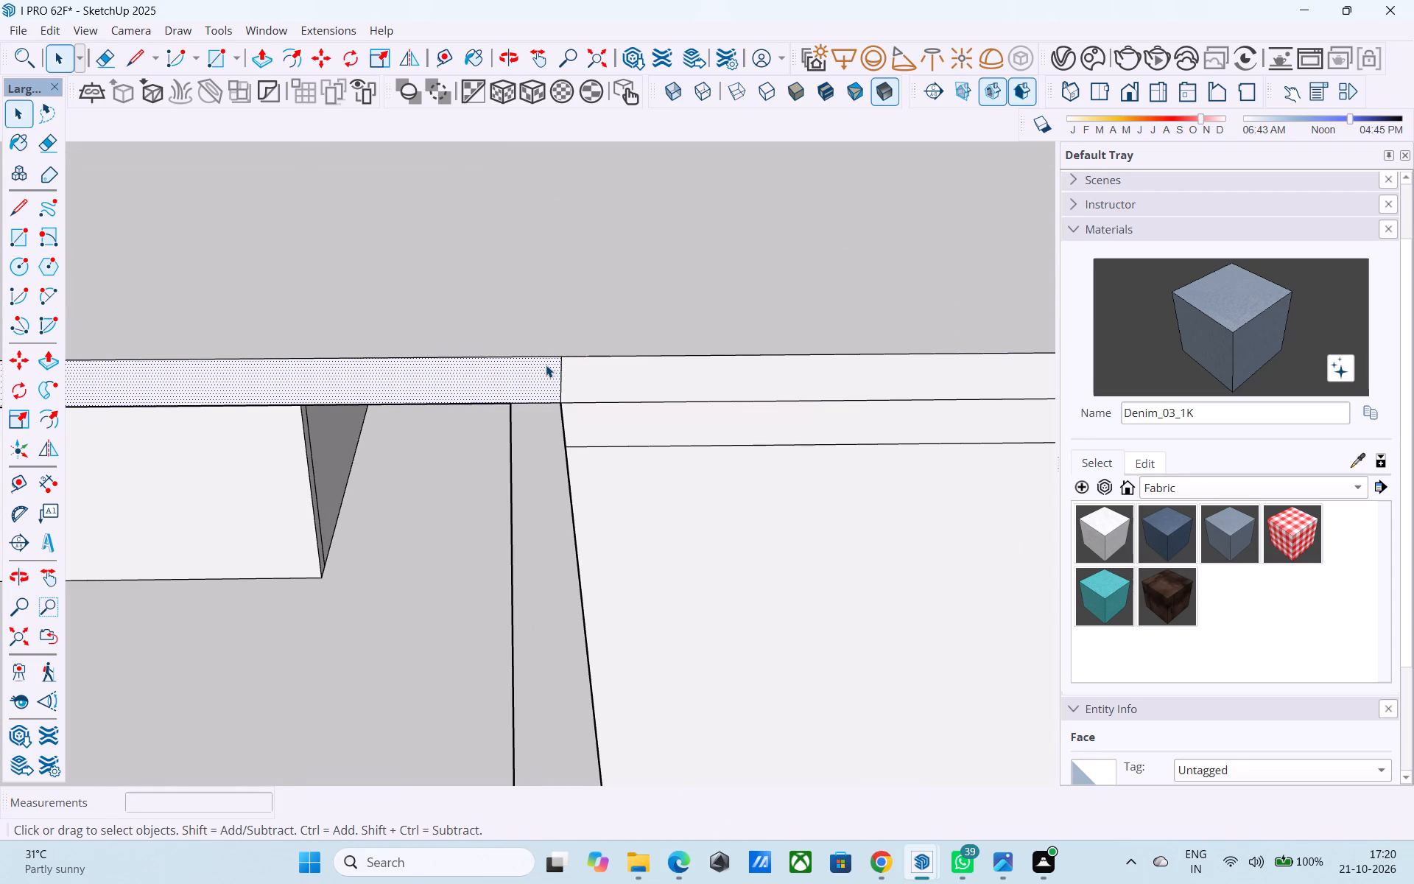
Push/Pull the split slab face above the front rooms 12' 9" outward to the outer face of the front wall.
key("p")
left_click(546, 365)
scroll(541, 376, "down", 14)
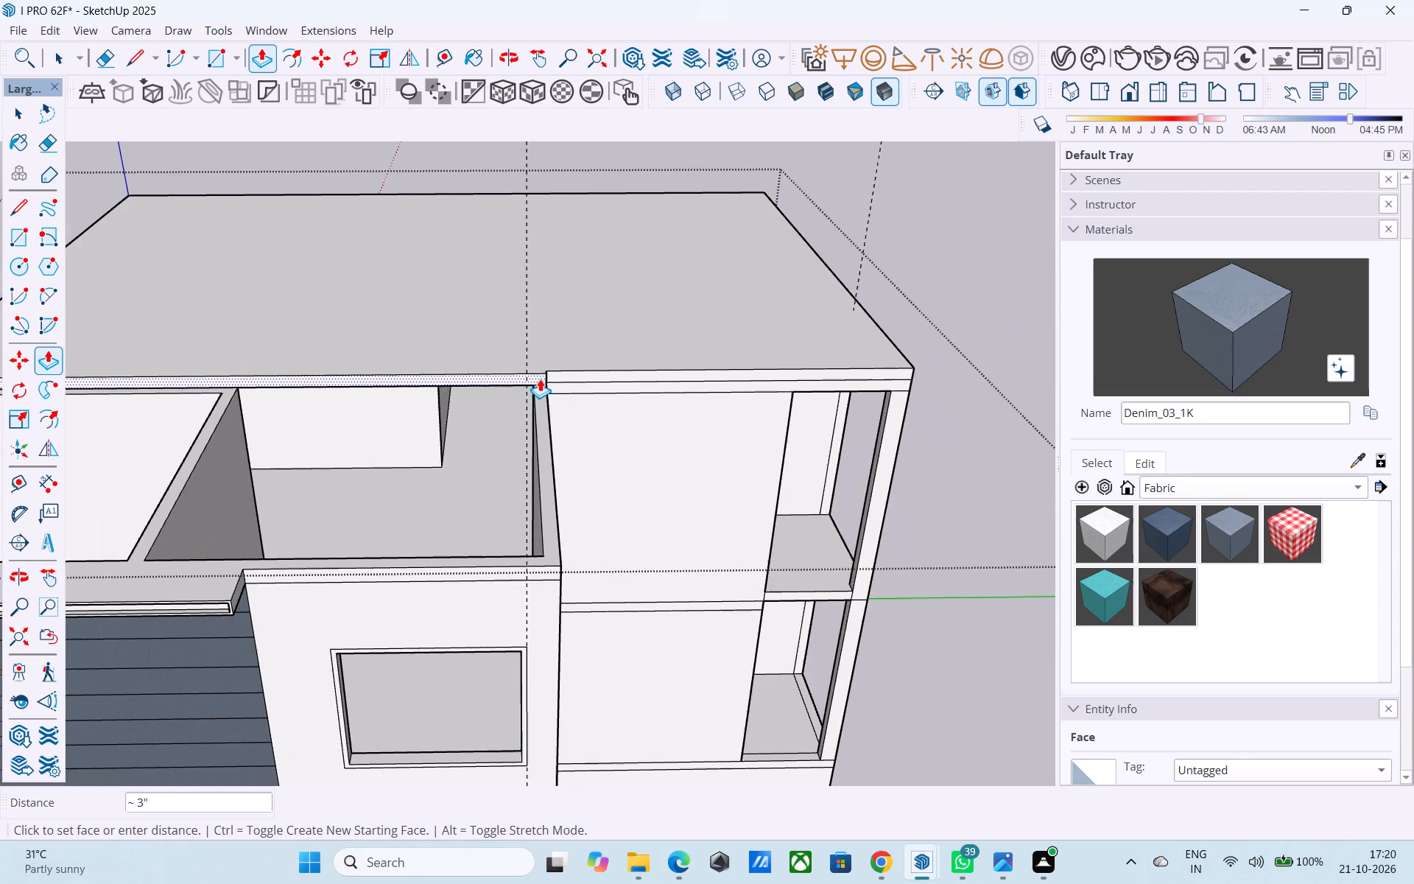
scroll(540, 379, "down", 1)
middle_click_drag(549, 519, 468, 496)
scroll(467, 505, "up", 4)
left_click(390, 552)
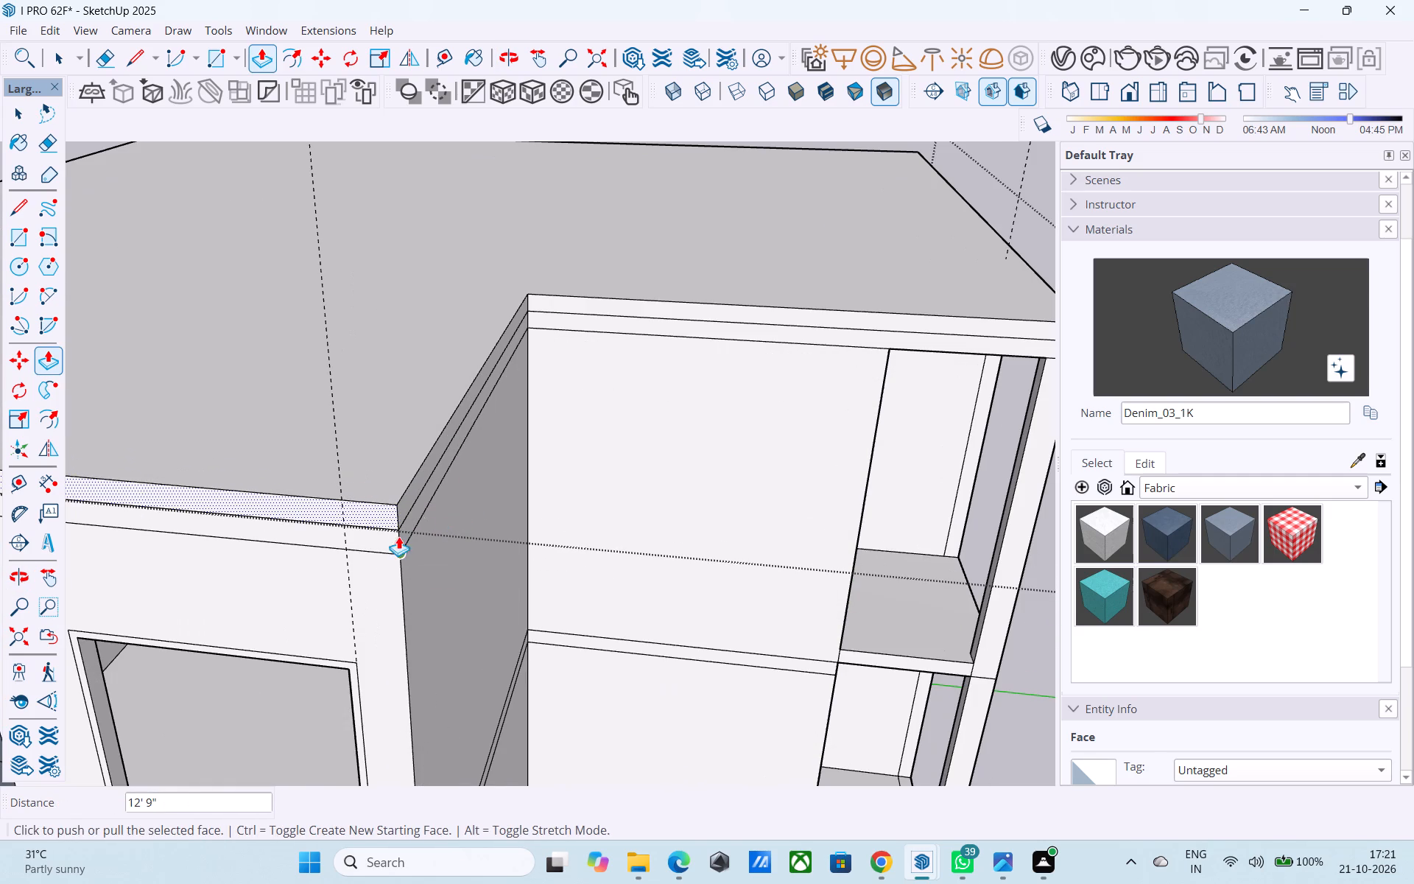
Examine the finished slab extension and the roof overhang above the clad balcony corner from above and below.
scroll(456, 465, "down", 6)
middle_click_drag(455, 467, 638, 463)
middle_click_drag(505, 460, 563, 382)
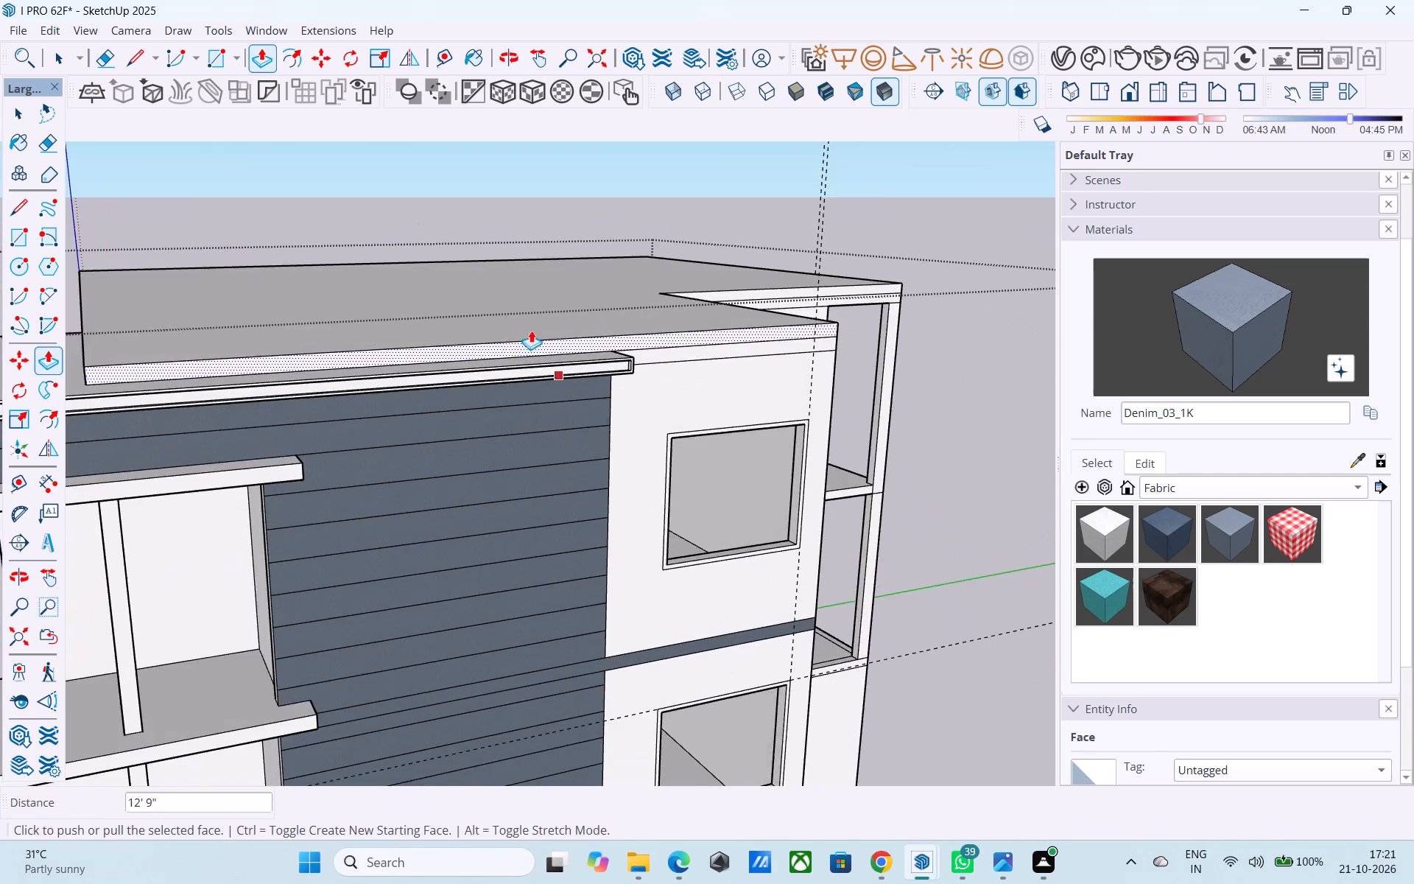
scroll(507, 290, "down", 5)
middle_click_drag(384, 337, 501, 432)
middle_click_drag(392, 457, 460, 446)
scroll(450, 418, "up", 6)
scroll(401, 352, "down", 6)
middle_click_drag(398, 352, 303, 287)
scroll(305, 286, "up", 6)
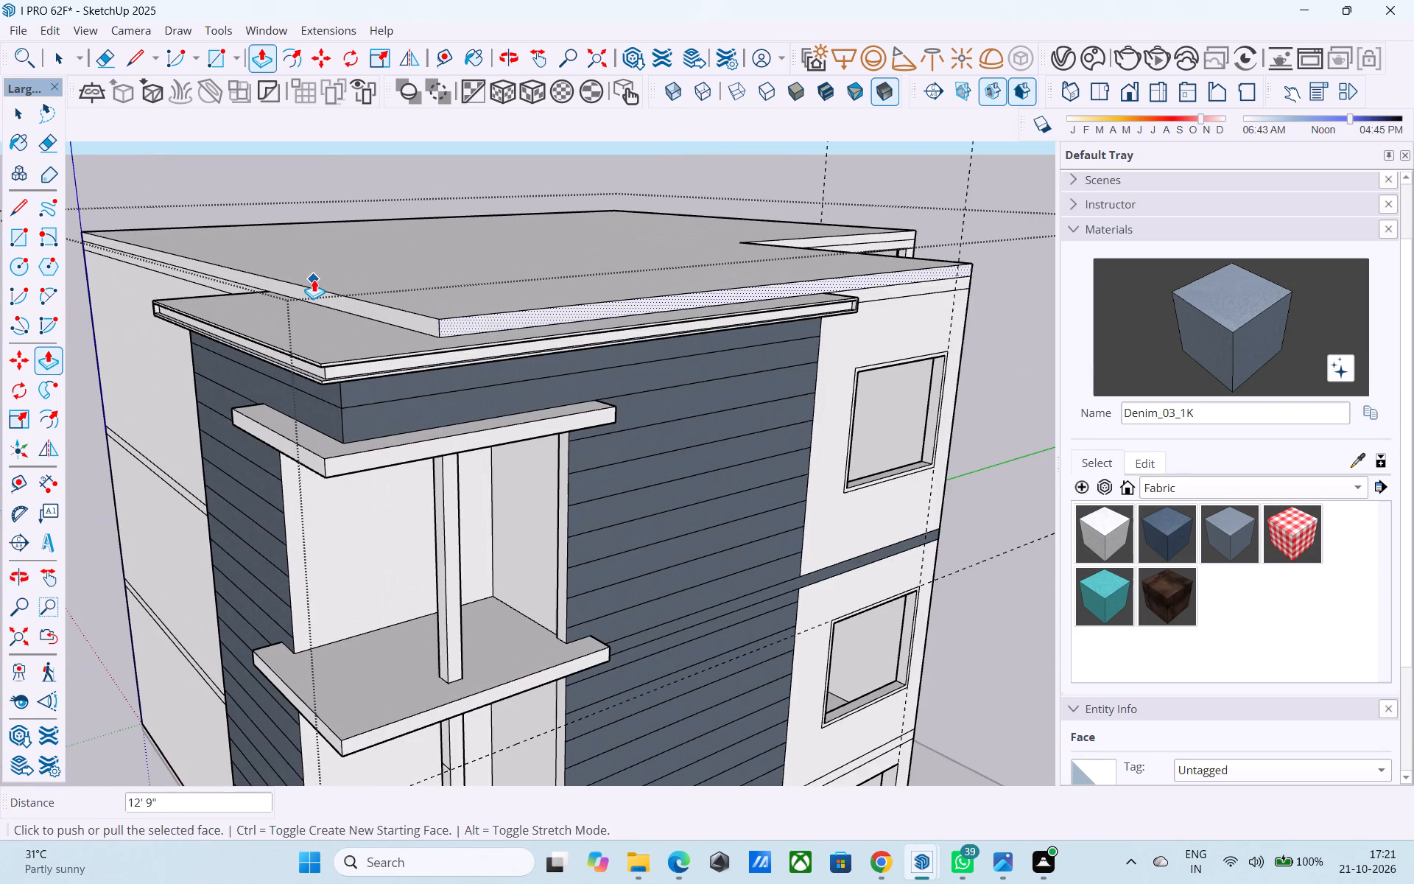
middle_click_drag(315, 287, 584, 305)
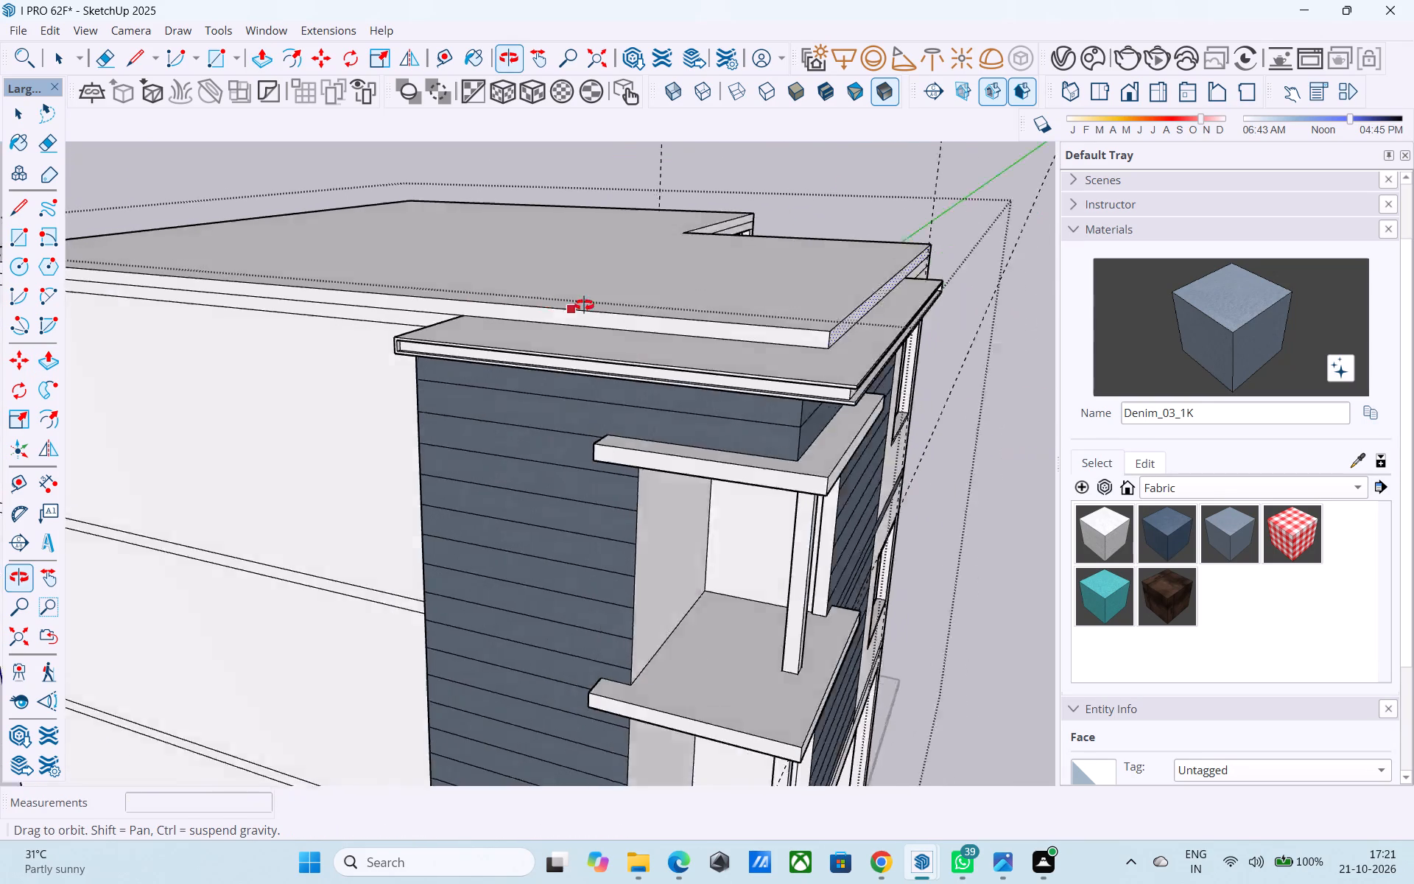
middle_click_drag(584, 305, 340, 259)
scroll(387, 229, "down", 4)
middle_click_drag(473, 219, 454, 257)
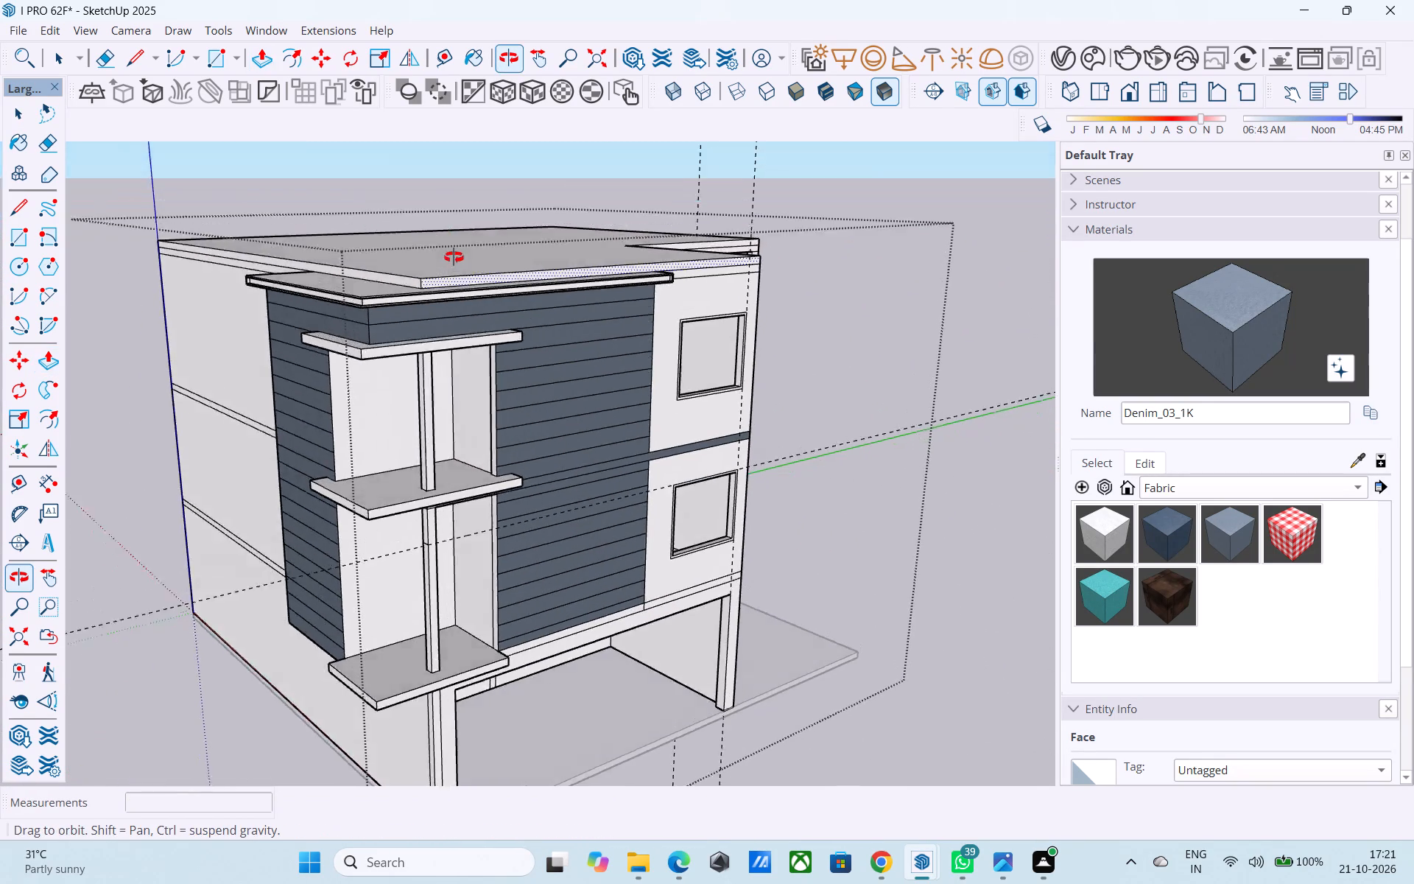
middle_click_drag(454, 257, 520, 159)
scroll(426, 283, "down", 2)
middle_click_drag(414, 507, 403, 594)
scroll(412, 513, "down", 3)
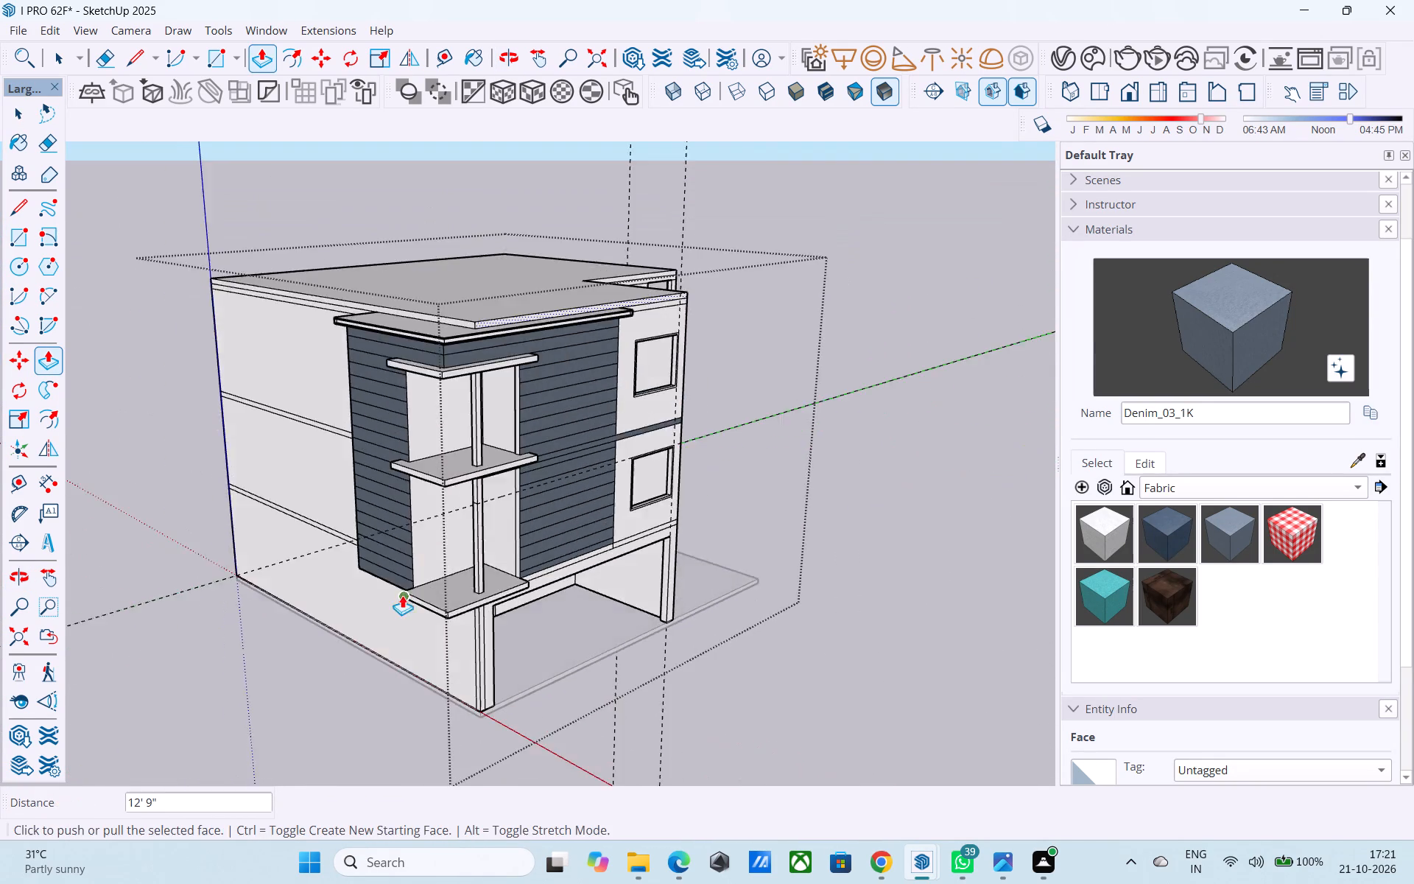
scroll(402, 595, "down", 2)
scroll(481, 273, "up", 6)
middle_click_drag(437, 281, 474, 114)
scroll(471, 133, "up", 5)
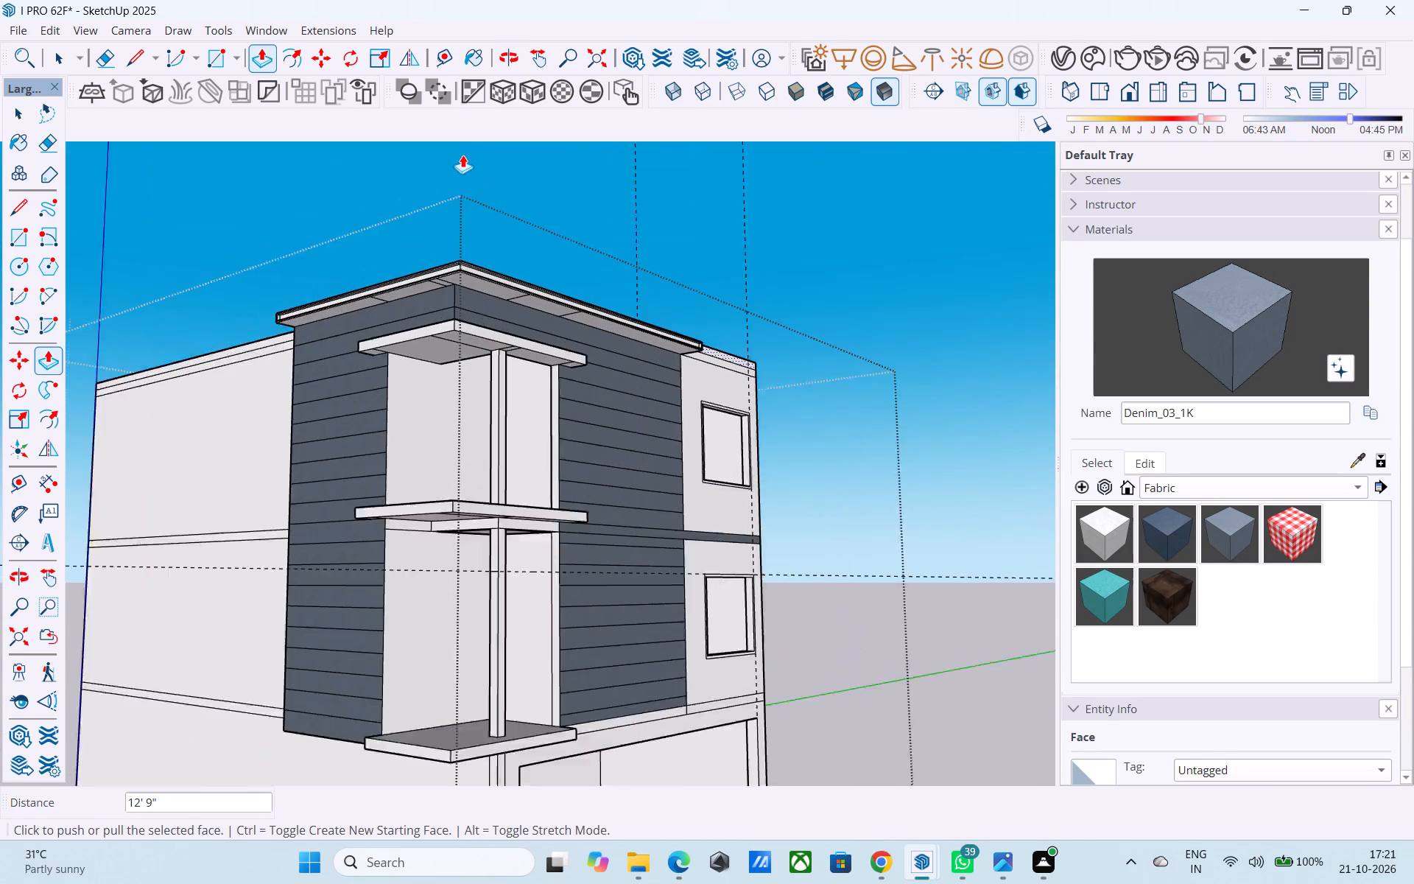
scroll(462, 155, "up", 1)
middle_click_drag(464, 189, 460, 138)
scroll(341, 554, "down", 3)
middle_click_drag(454, 209, 457, 149)
scroll(457, 149, "up", 4)
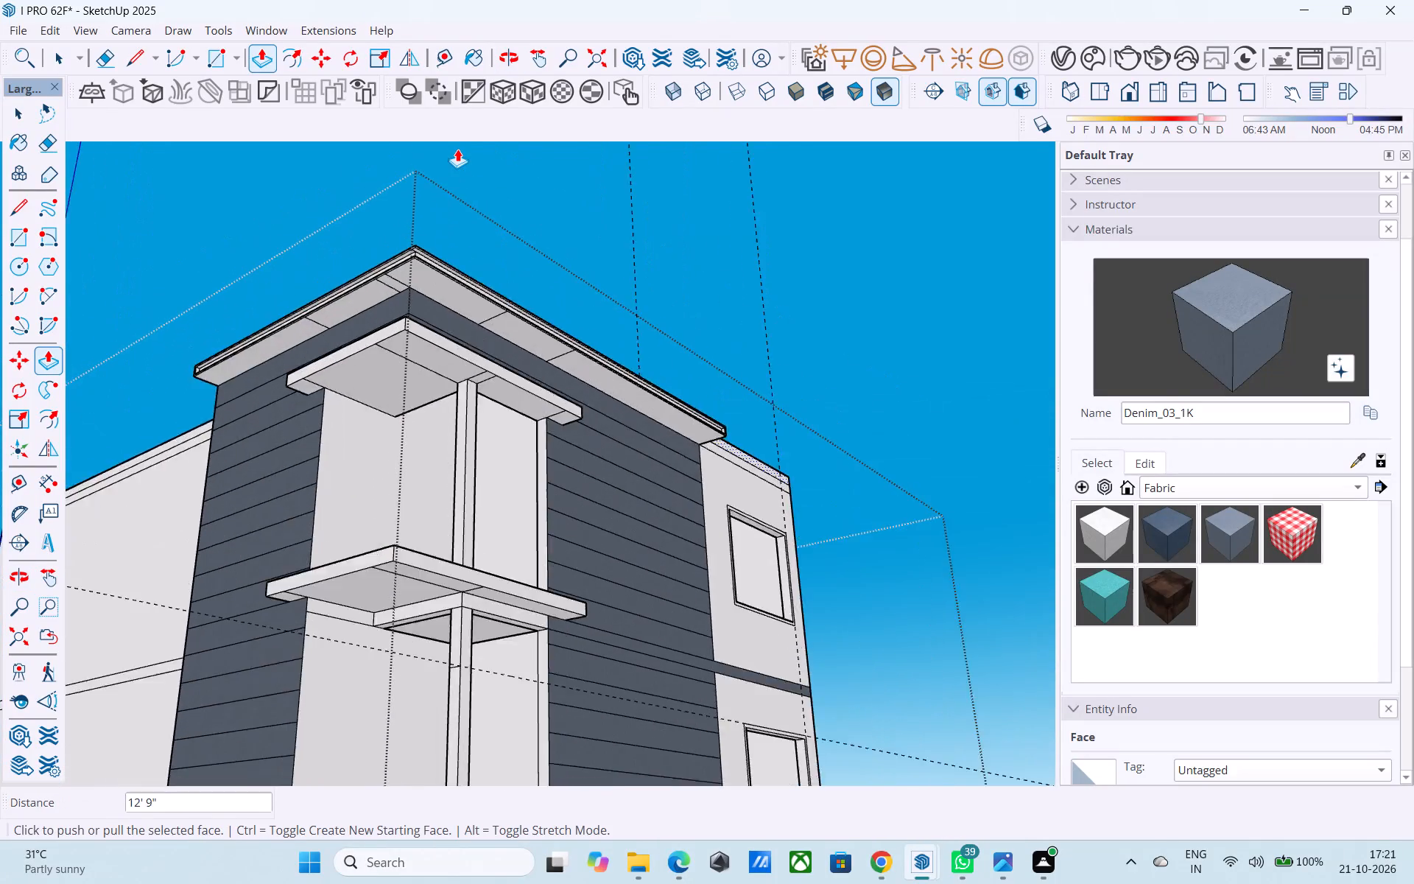
Erase the four leftover cross lines on the underside of the roof overhang around the clad balcony corner.
scroll(457, 149, "up", 4)
middle_click_drag(433, 175, 449, 144)
key("e")
scroll(371, 309, "up", 3)
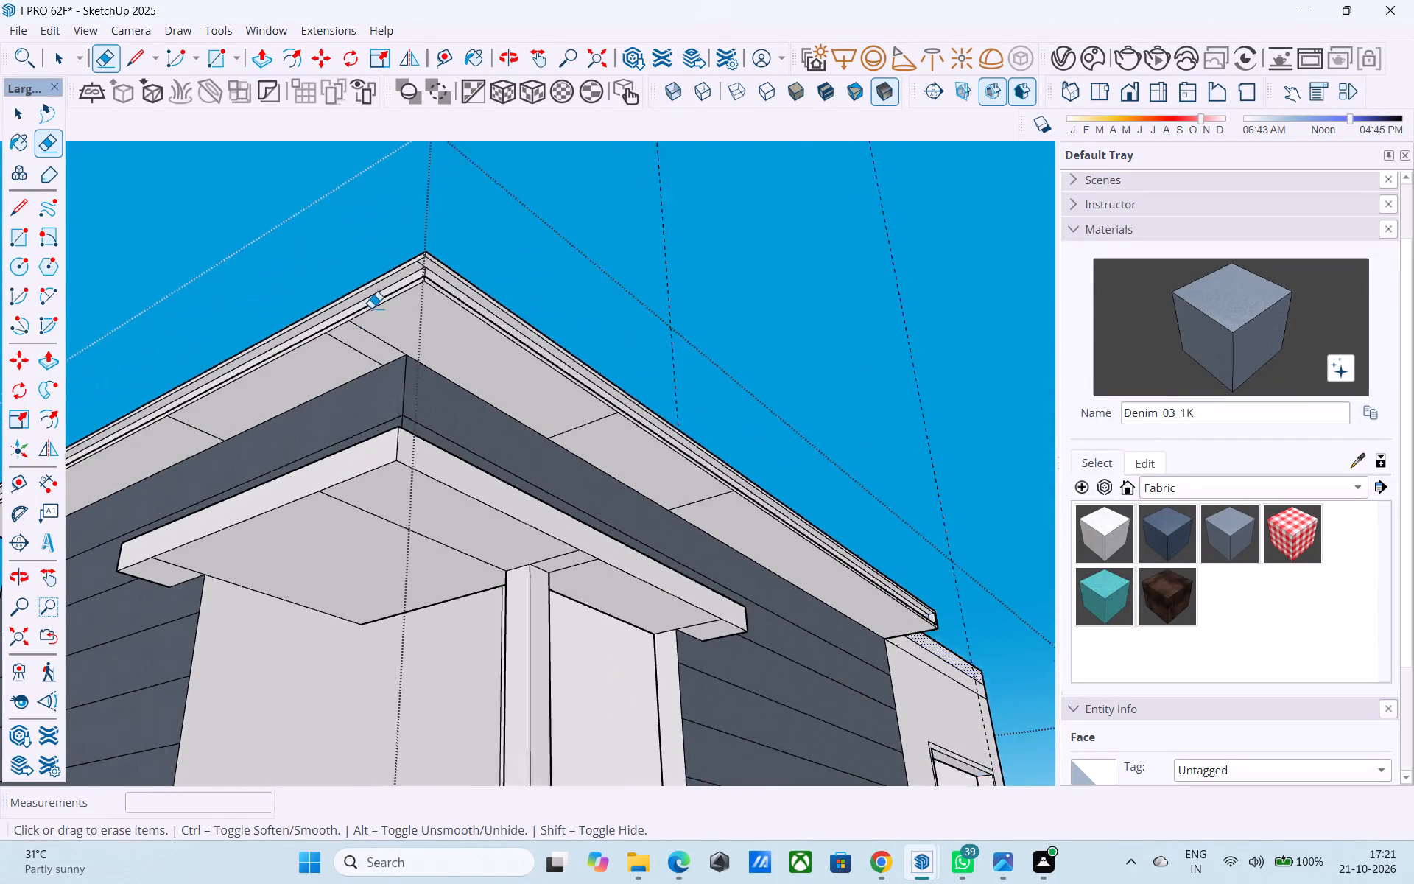
scroll(371, 308, "up", 2)
left_click_drag(367, 334, 345, 359)
left_click_drag(163, 455, 169, 446)
left_click_drag(595, 455, 611, 463)
left_click_drag(749, 529, 756, 536)
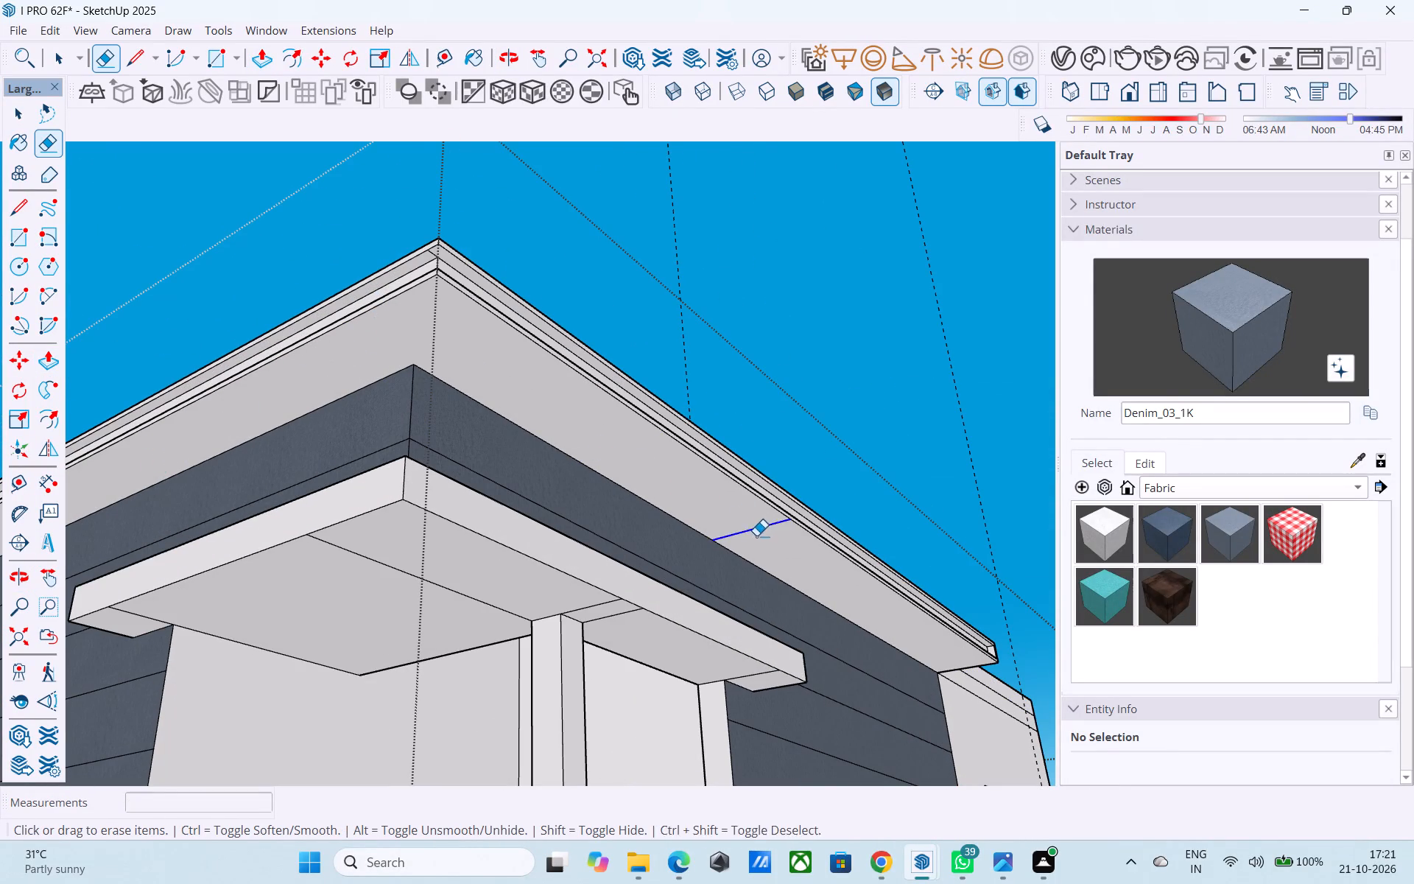
left_click_drag(756, 536, 758, 539)
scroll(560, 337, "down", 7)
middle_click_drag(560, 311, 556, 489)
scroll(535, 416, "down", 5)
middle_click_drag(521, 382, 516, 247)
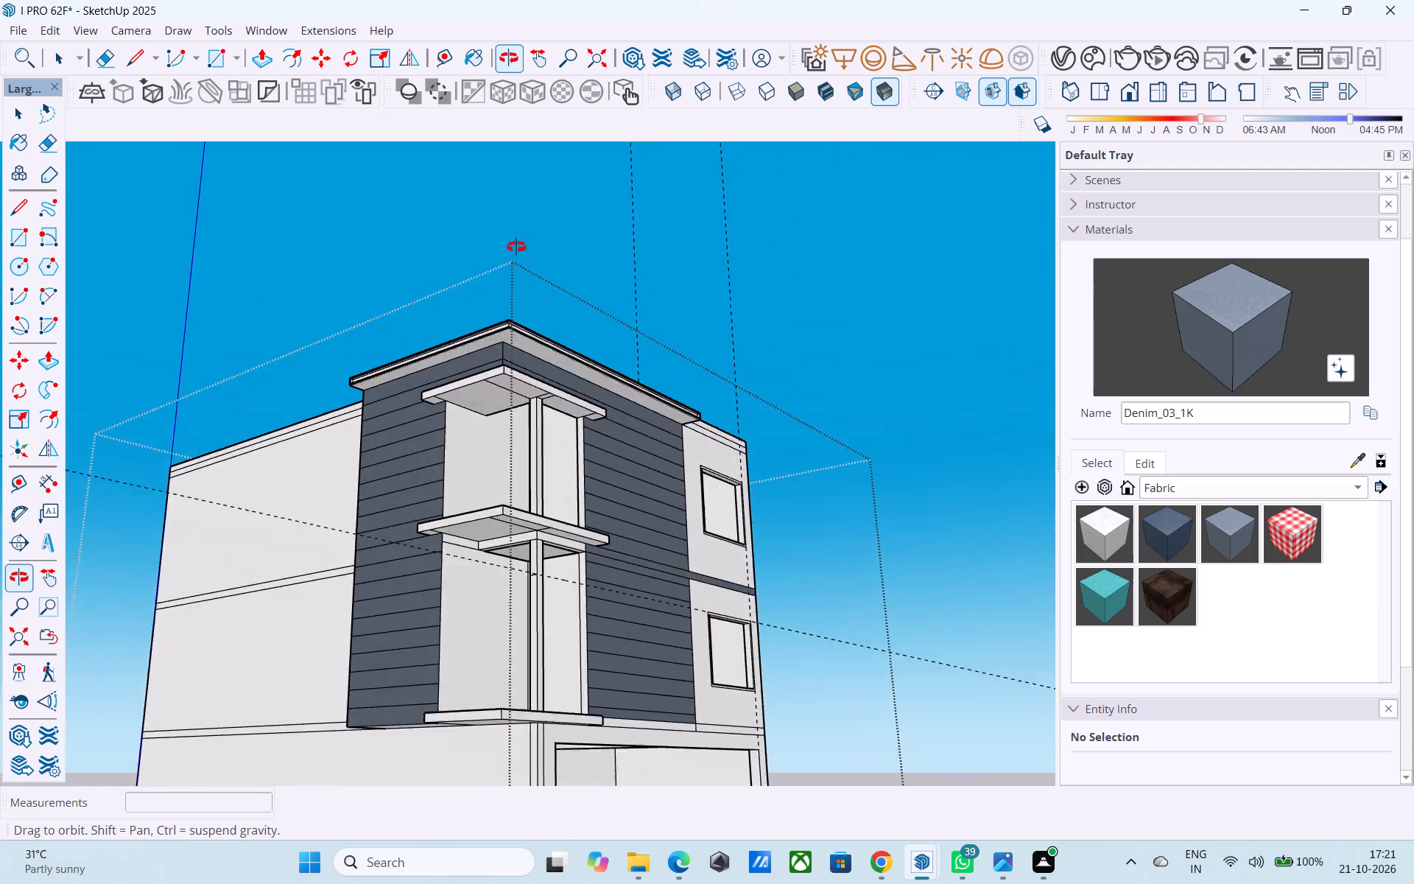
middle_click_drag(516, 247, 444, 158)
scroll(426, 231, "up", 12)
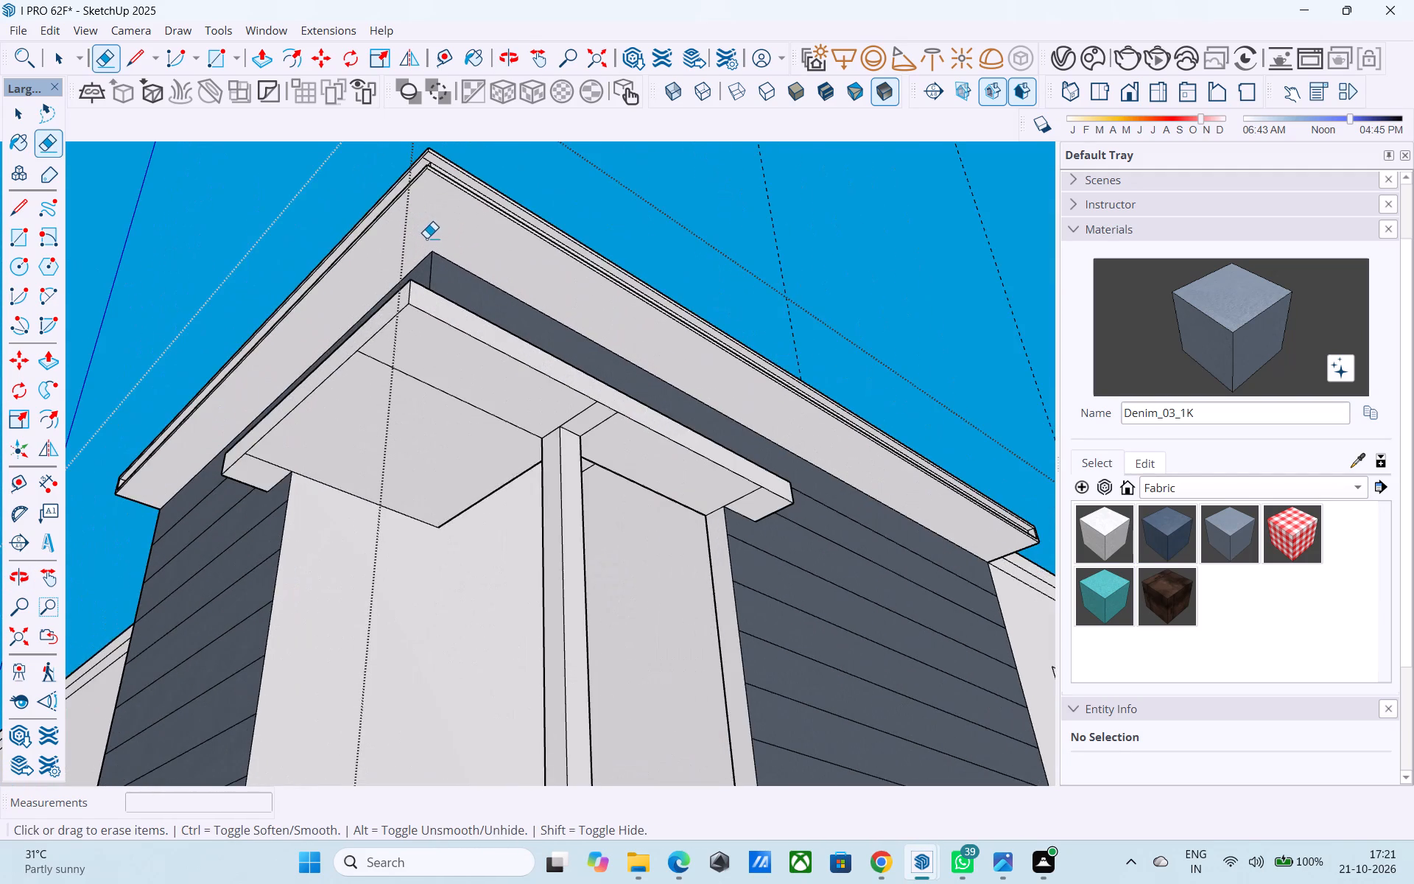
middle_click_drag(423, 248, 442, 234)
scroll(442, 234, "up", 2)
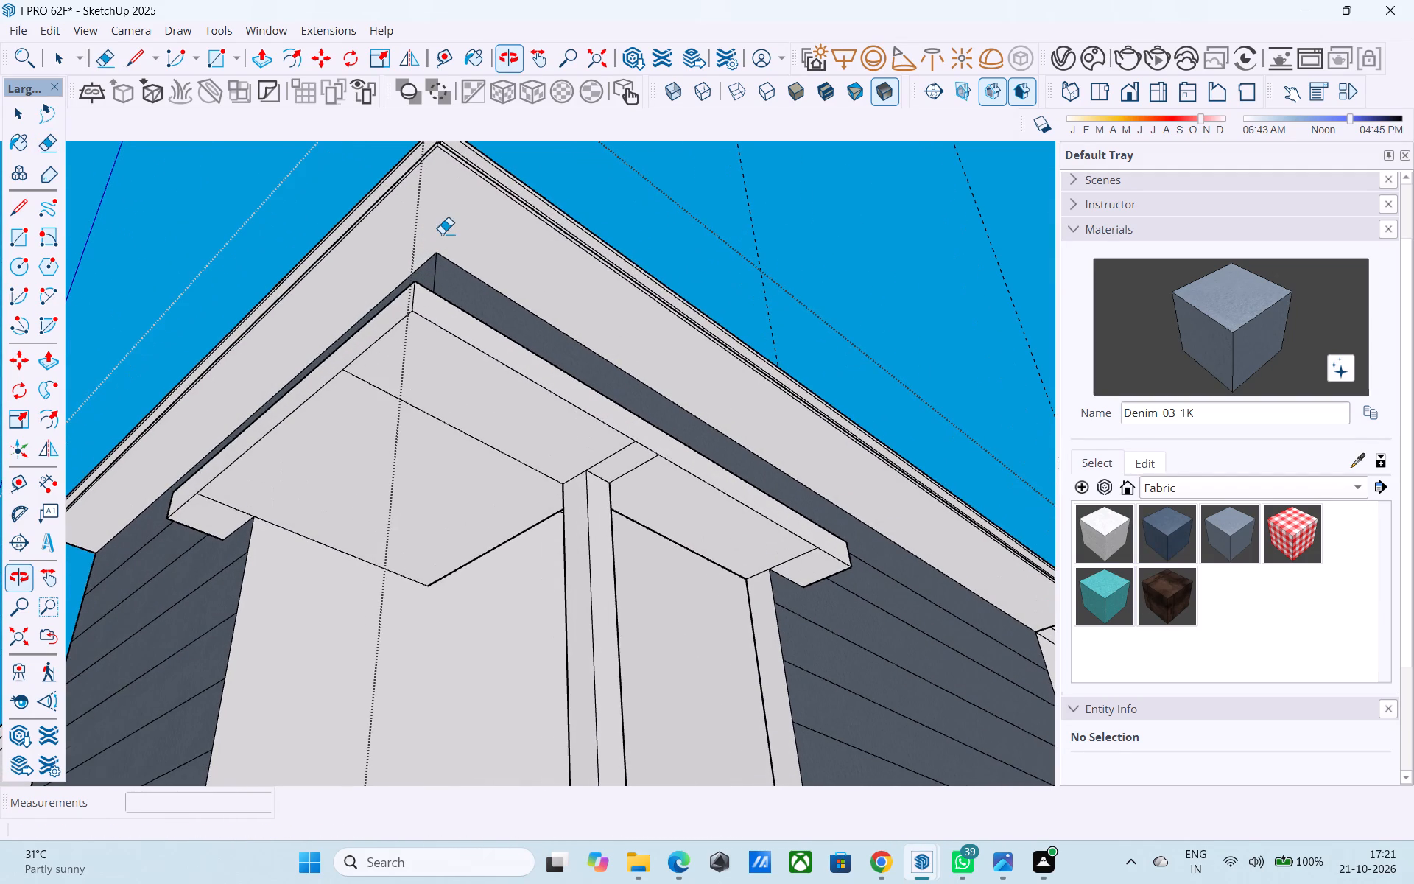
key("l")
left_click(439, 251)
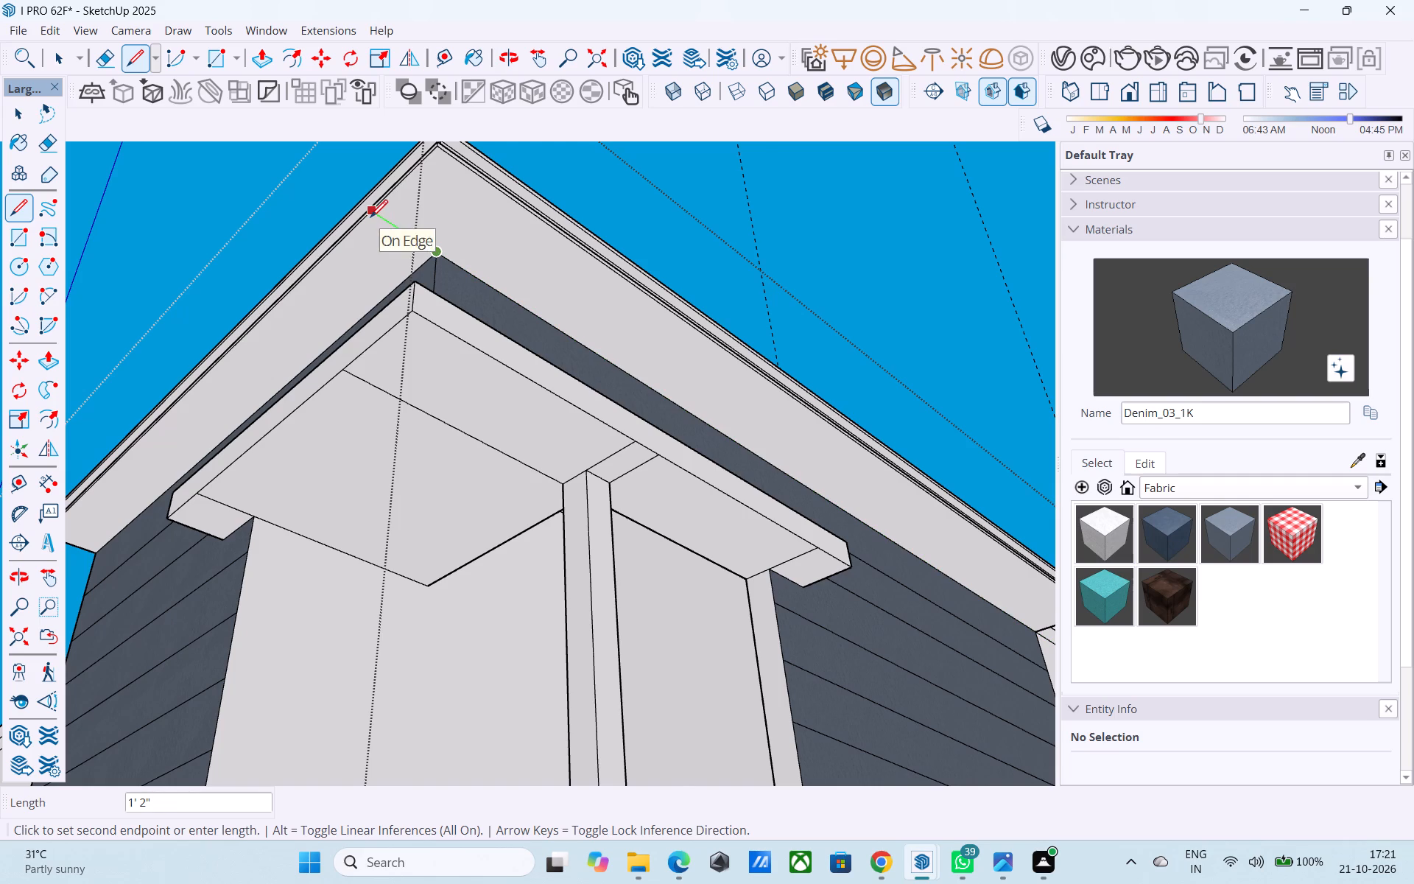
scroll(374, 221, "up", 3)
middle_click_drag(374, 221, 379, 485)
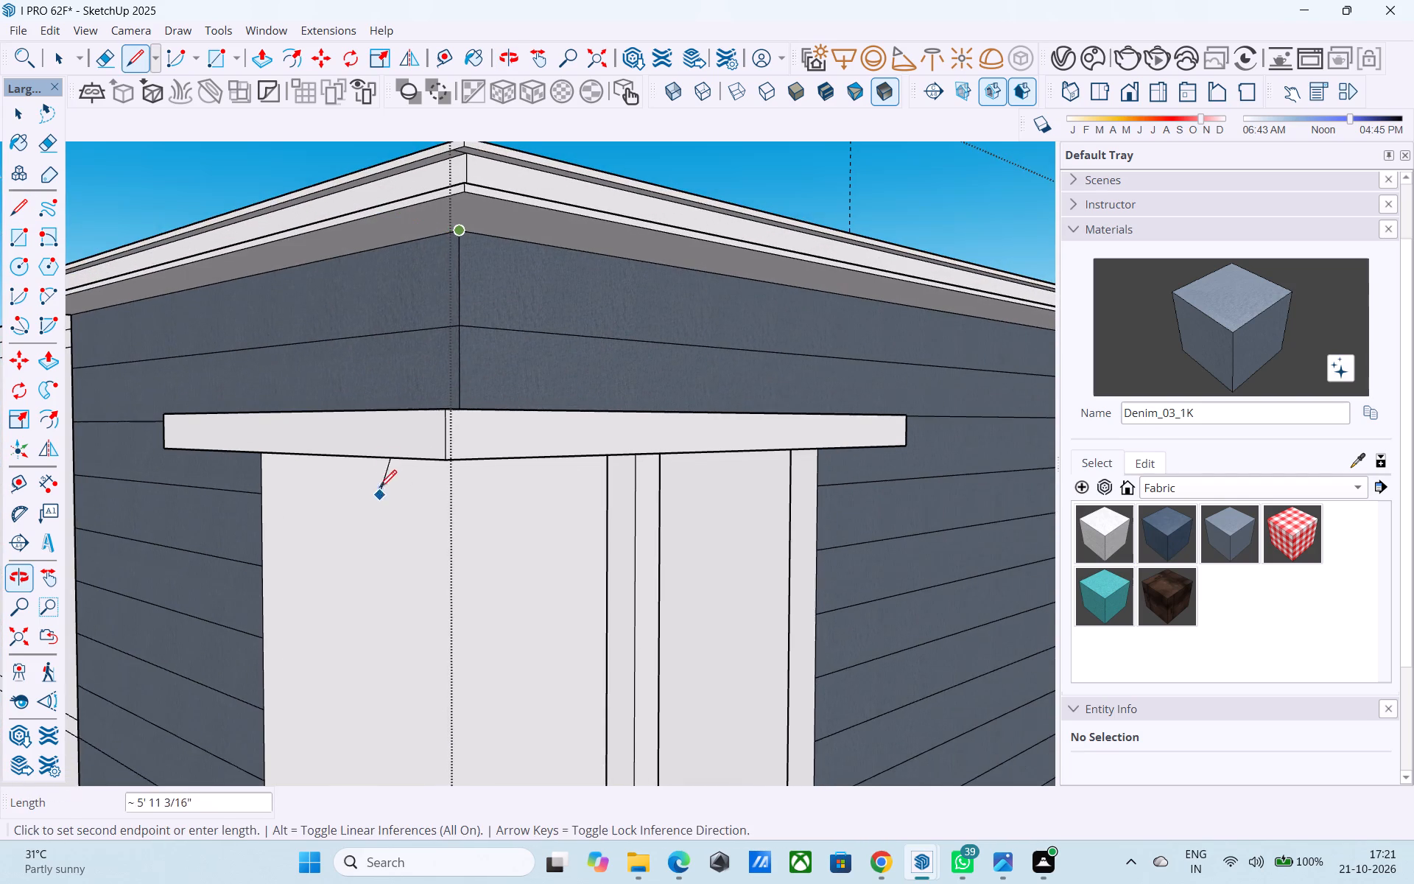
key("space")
Push/Pull the thin lip face along one side of the roof overhang above the clad balcony corner outward 4".
scroll(409, 214, "up", 2)
left_click(408, 200)
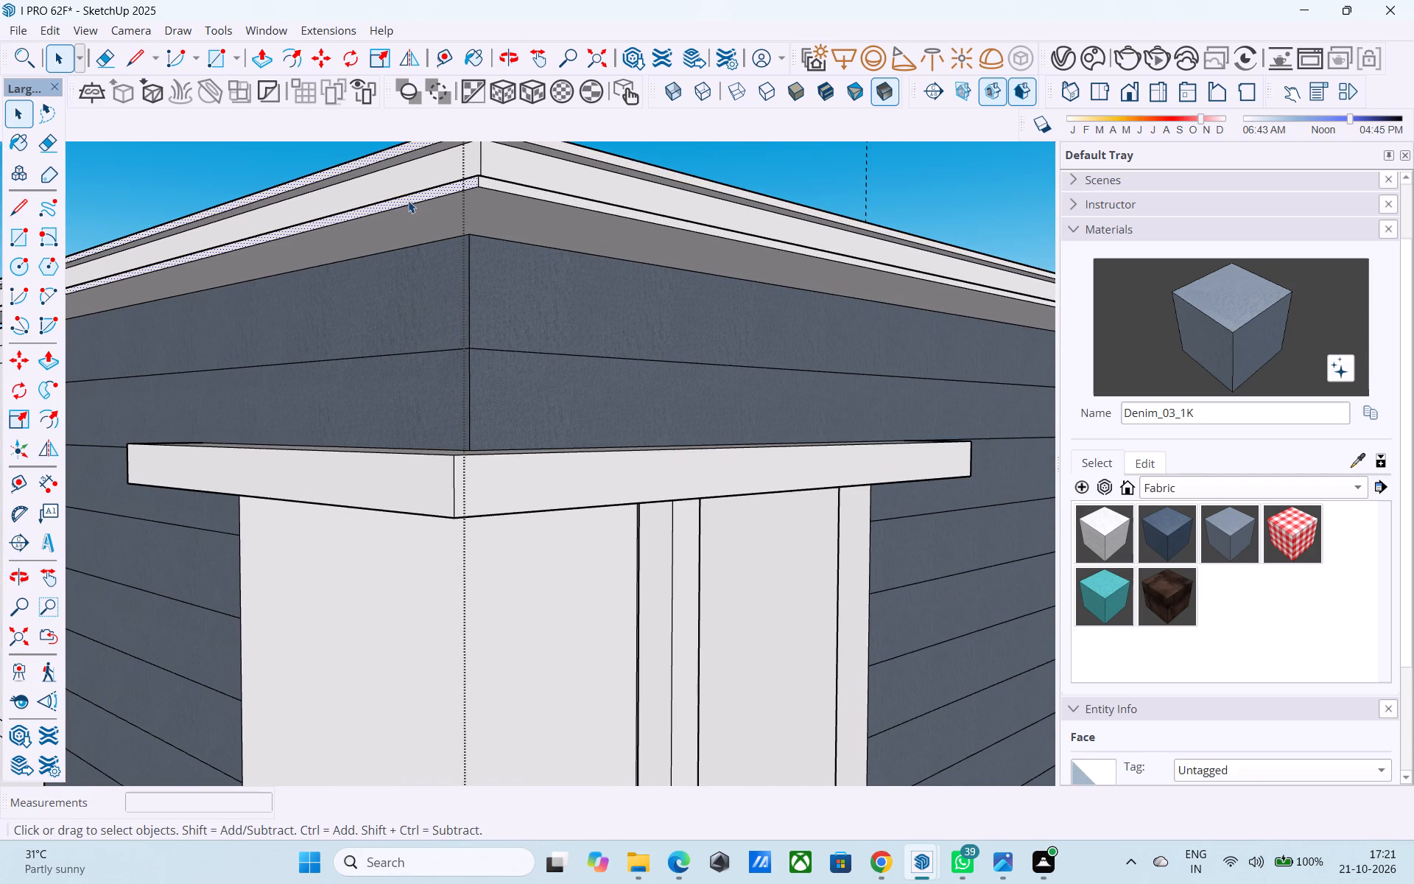
key("p")
left_click(408, 200)
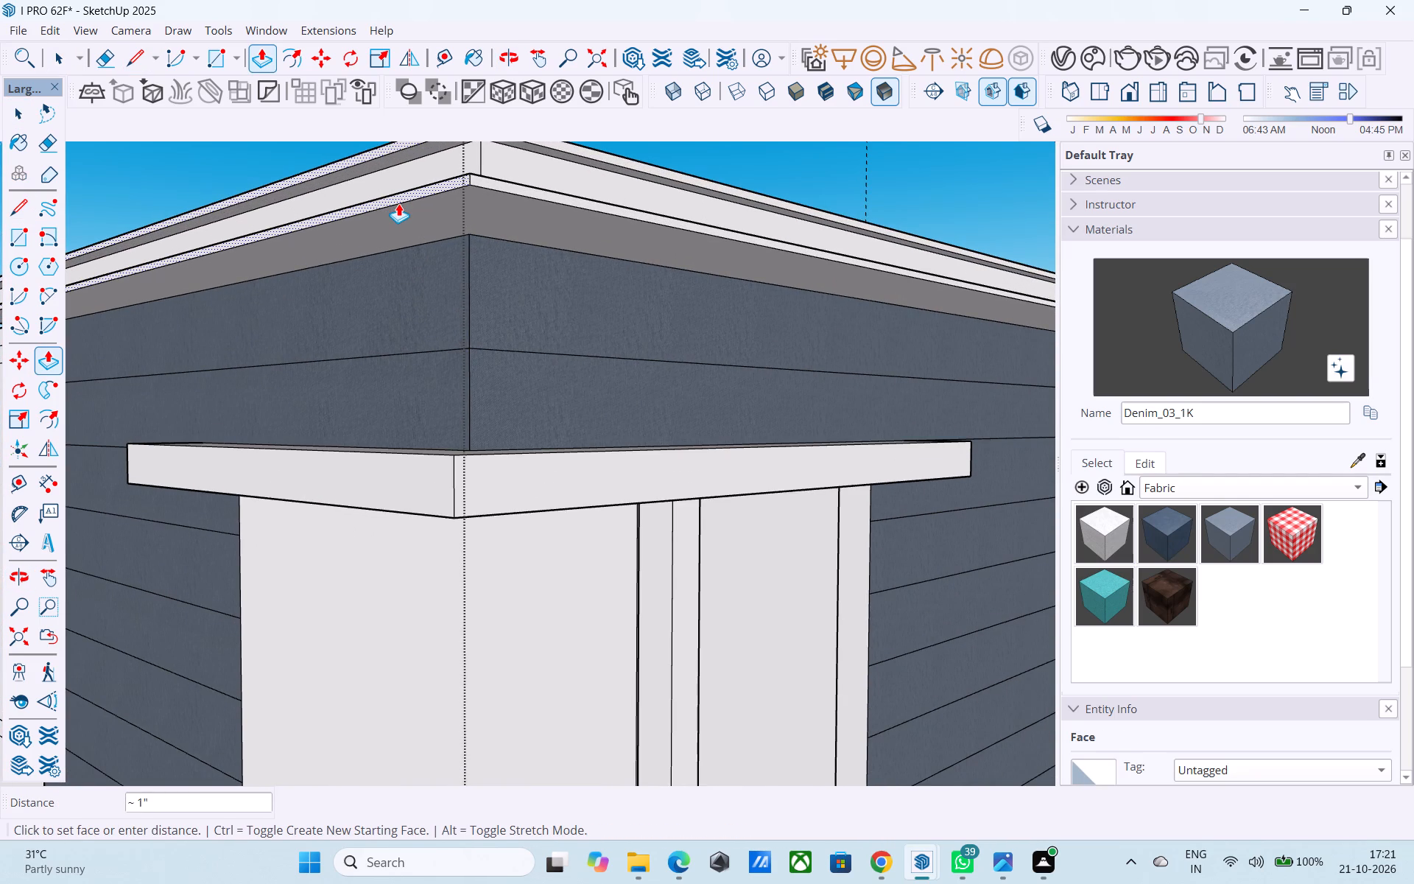
type("4\"")
key("Return")
scroll(423, 217, "down", 4)
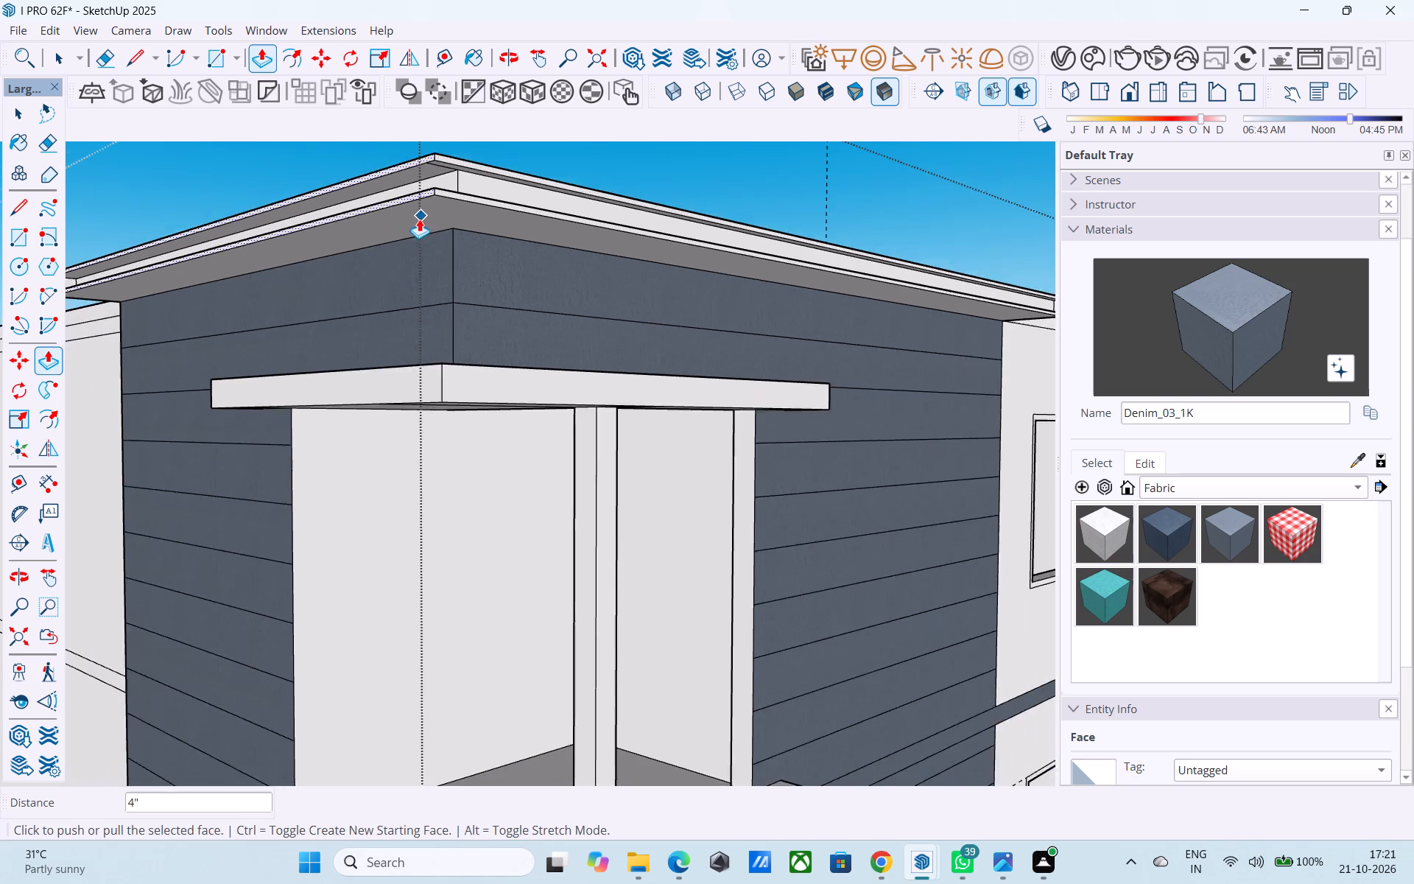
scroll(419, 219, "down", 3)
middle_click_drag(415, 231, 486, 397)
scroll(464, 234, "up", 4)
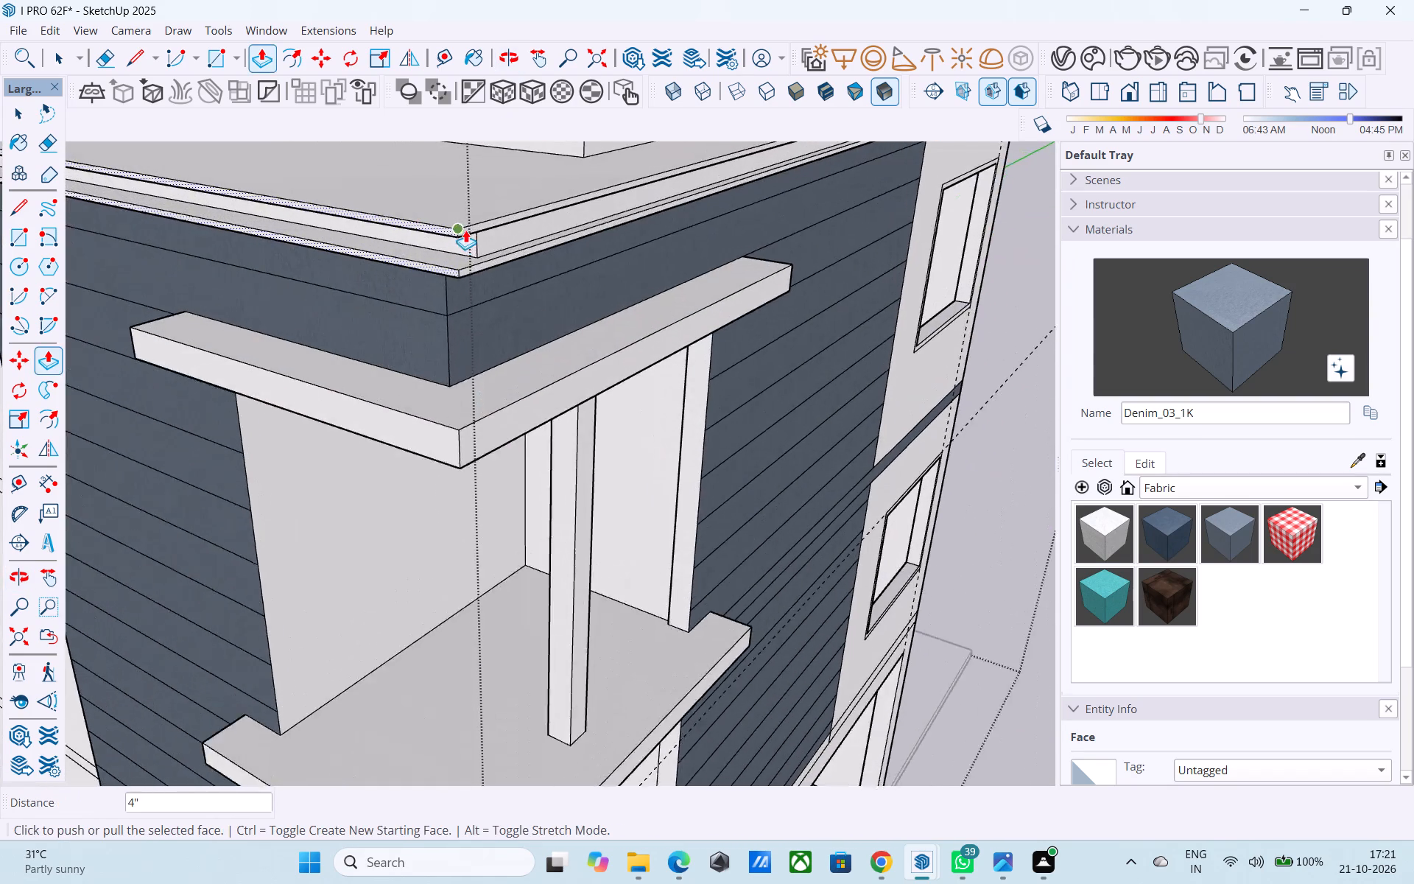
Push/Pull the recessed lip face along the adjoining side of the roof overhang above the clad balcony corner outward by the same 4".
scroll(465, 230, "up", 7)
key("space")
left_click(473, 248)
key("p")
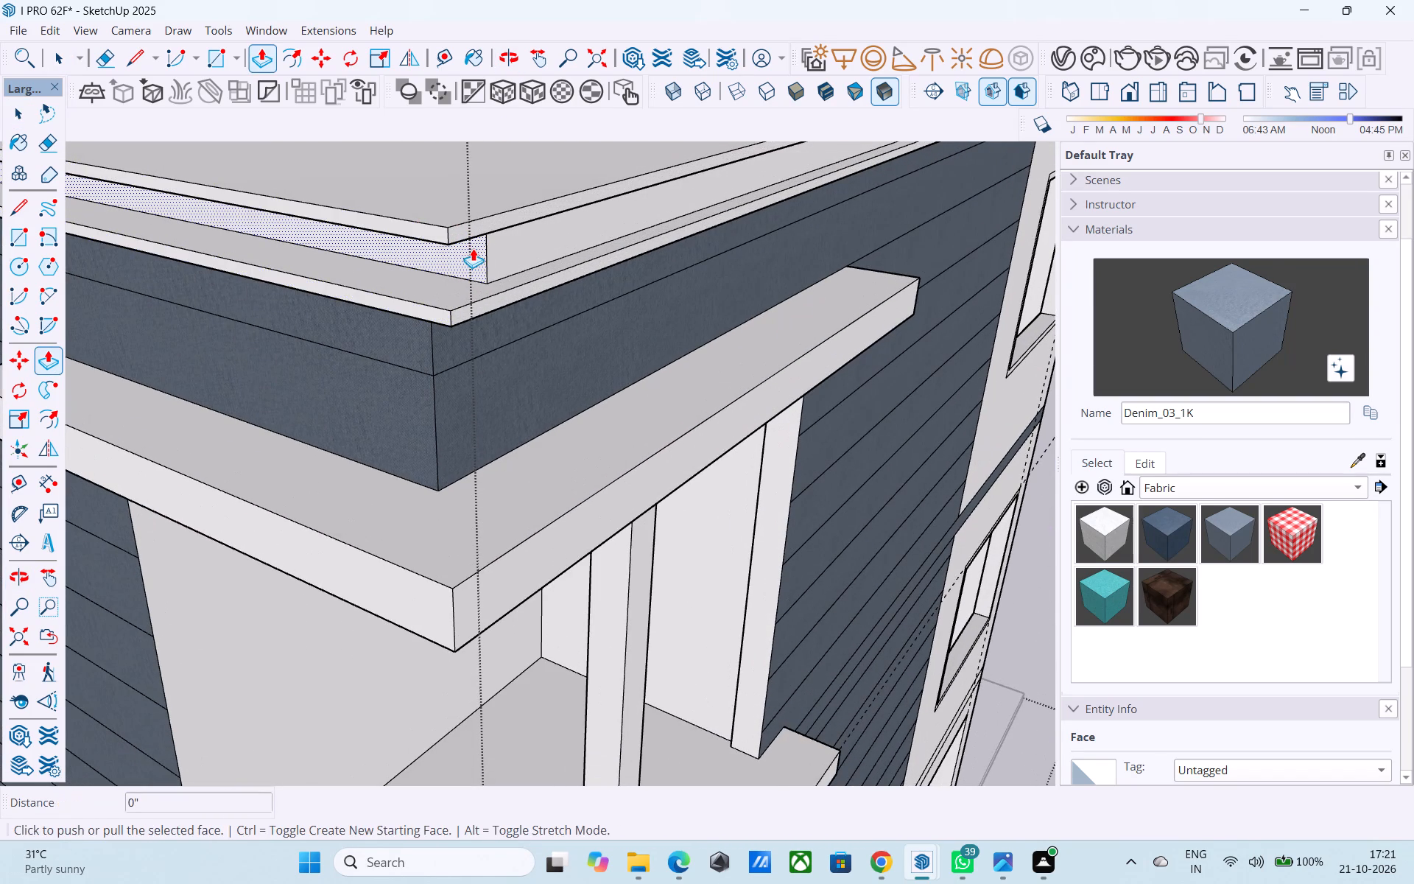
double_click(473, 248)
key("space")
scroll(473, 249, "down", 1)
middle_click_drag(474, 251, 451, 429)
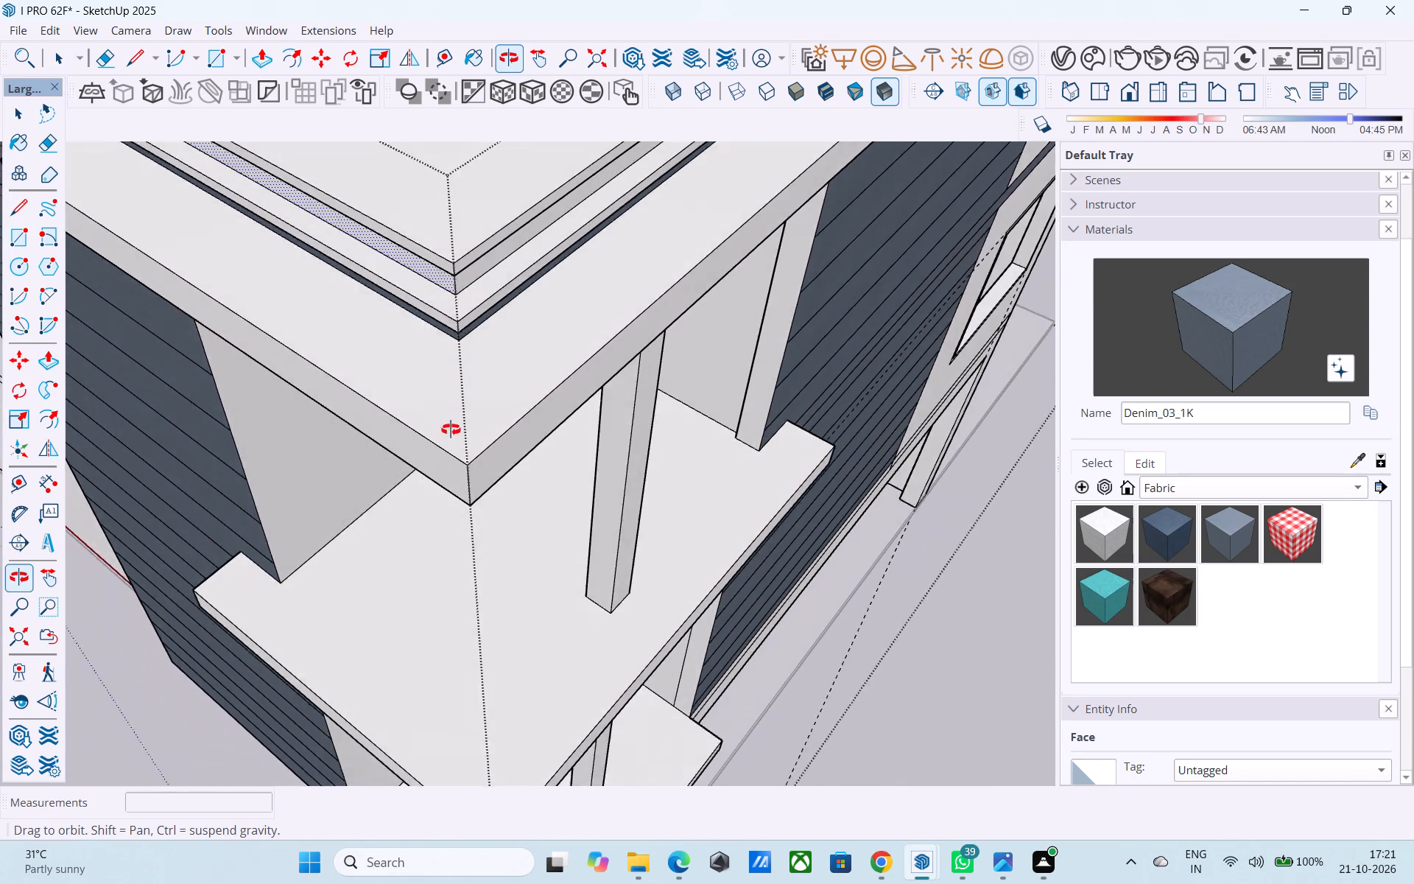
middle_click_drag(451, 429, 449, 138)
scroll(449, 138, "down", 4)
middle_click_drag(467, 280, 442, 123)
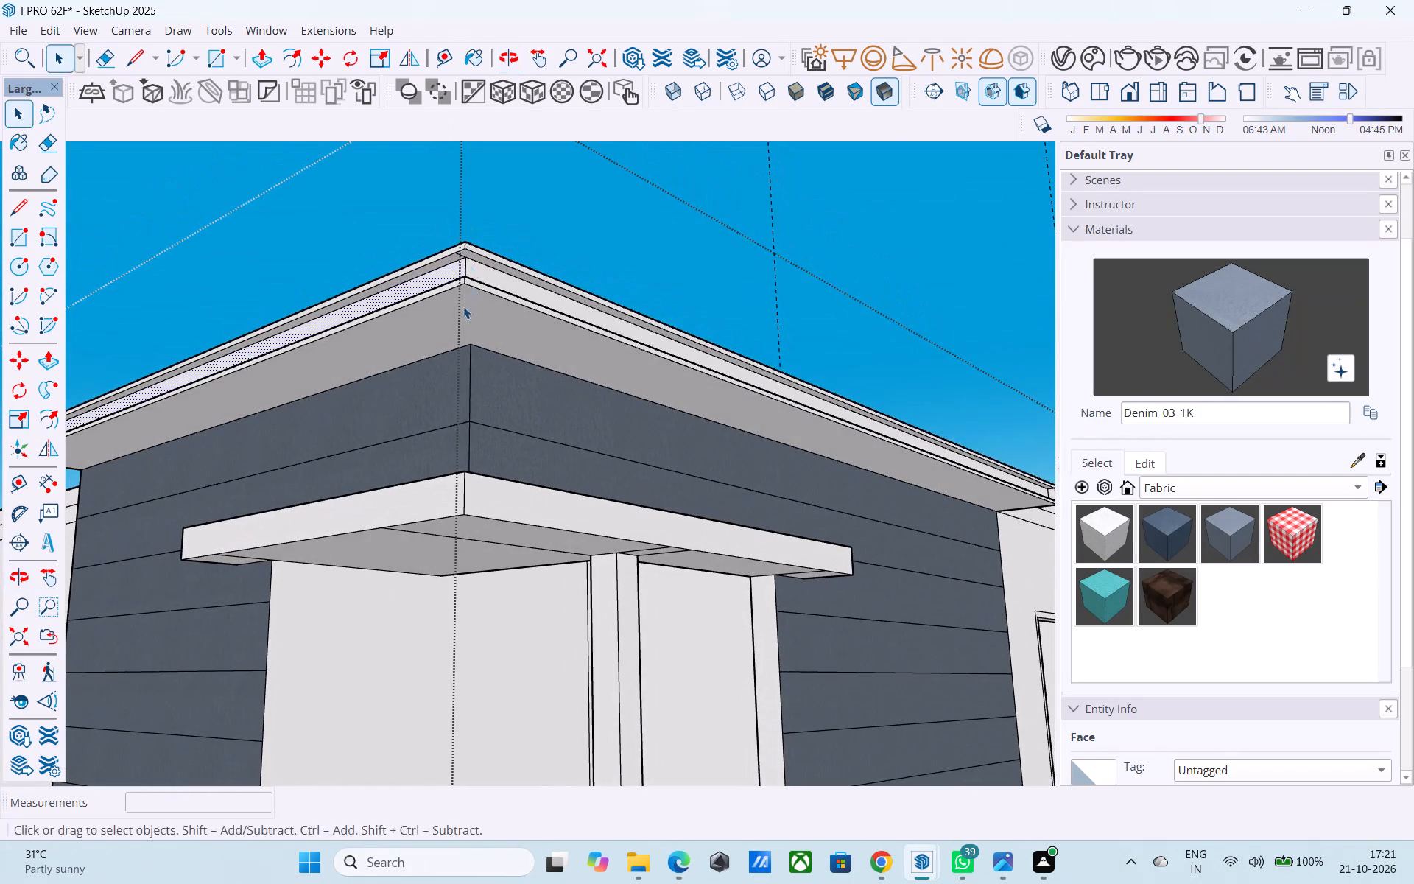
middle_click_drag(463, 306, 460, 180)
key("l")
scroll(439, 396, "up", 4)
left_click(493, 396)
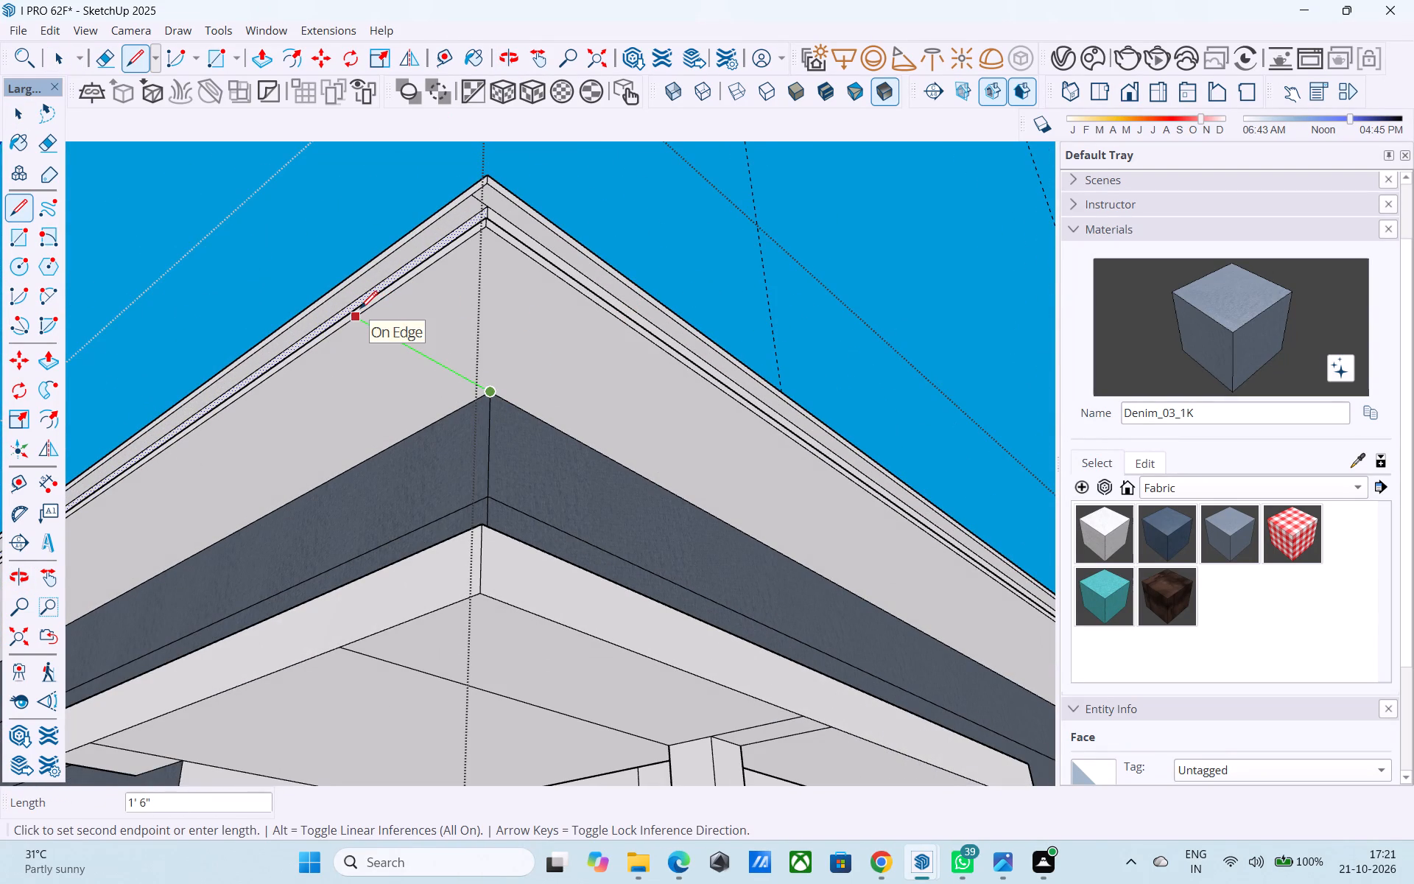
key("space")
Examine the whole building from the front, side and above, including the roof slab, overhang and clad balcony corner.
scroll(378, 286, "down", 4)
middle_click_drag(378, 286, 385, 359)
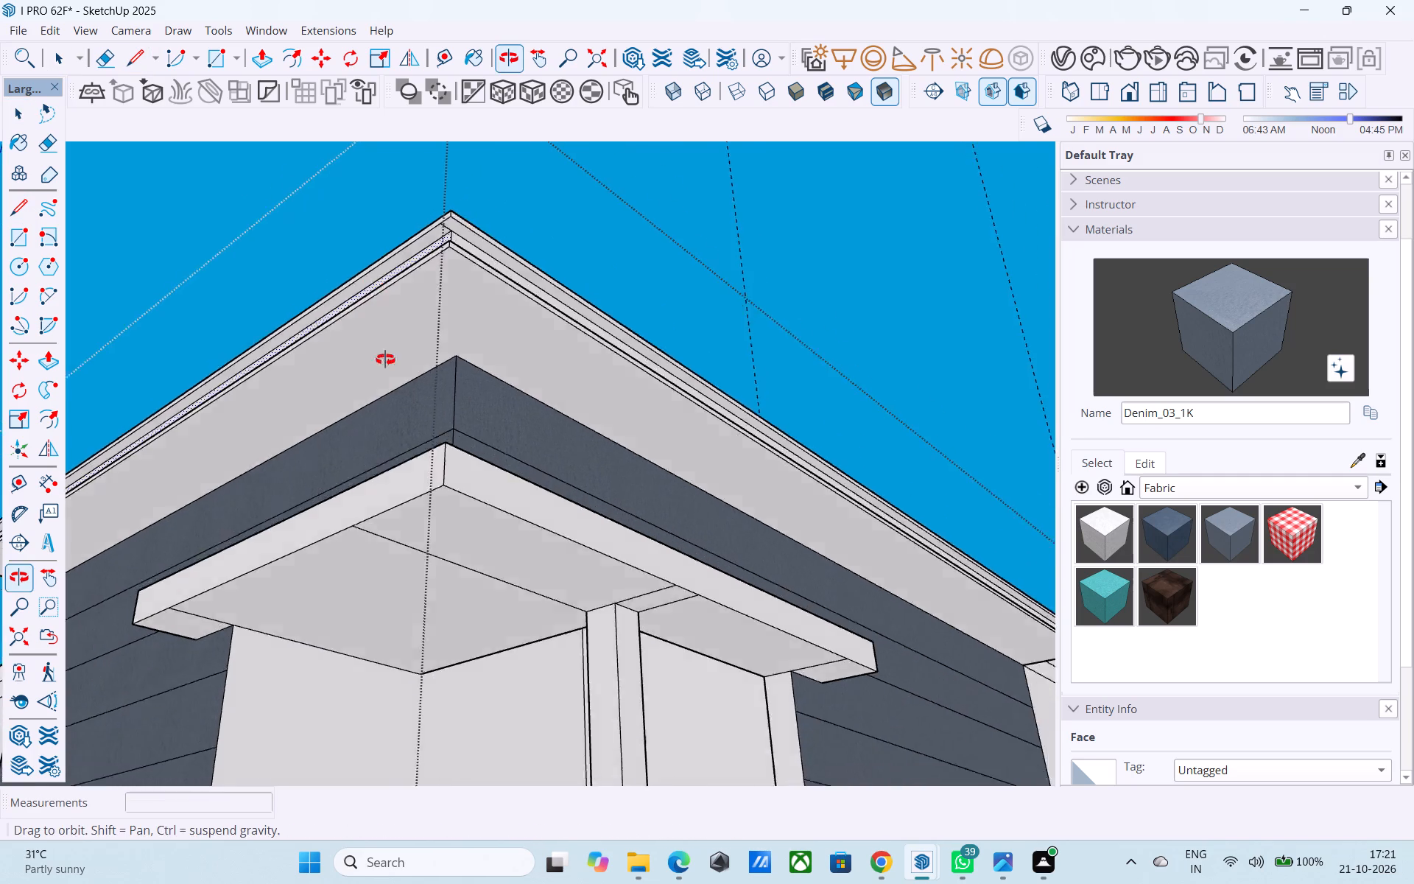
middle_click_drag(385, 359, 398, 562)
scroll(417, 320, "down", 5)
middle_click_drag(431, 306, 432, 549)
scroll(443, 496, "down", 5)
middle_click_drag(442, 497, 439, 430)
scroll(440, 429, "down", 9)
middle_click_drag(303, 530, 460, 430)
scroll(674, 251, "up", 6)
middle_click_drag(664, 259, 443, 245)
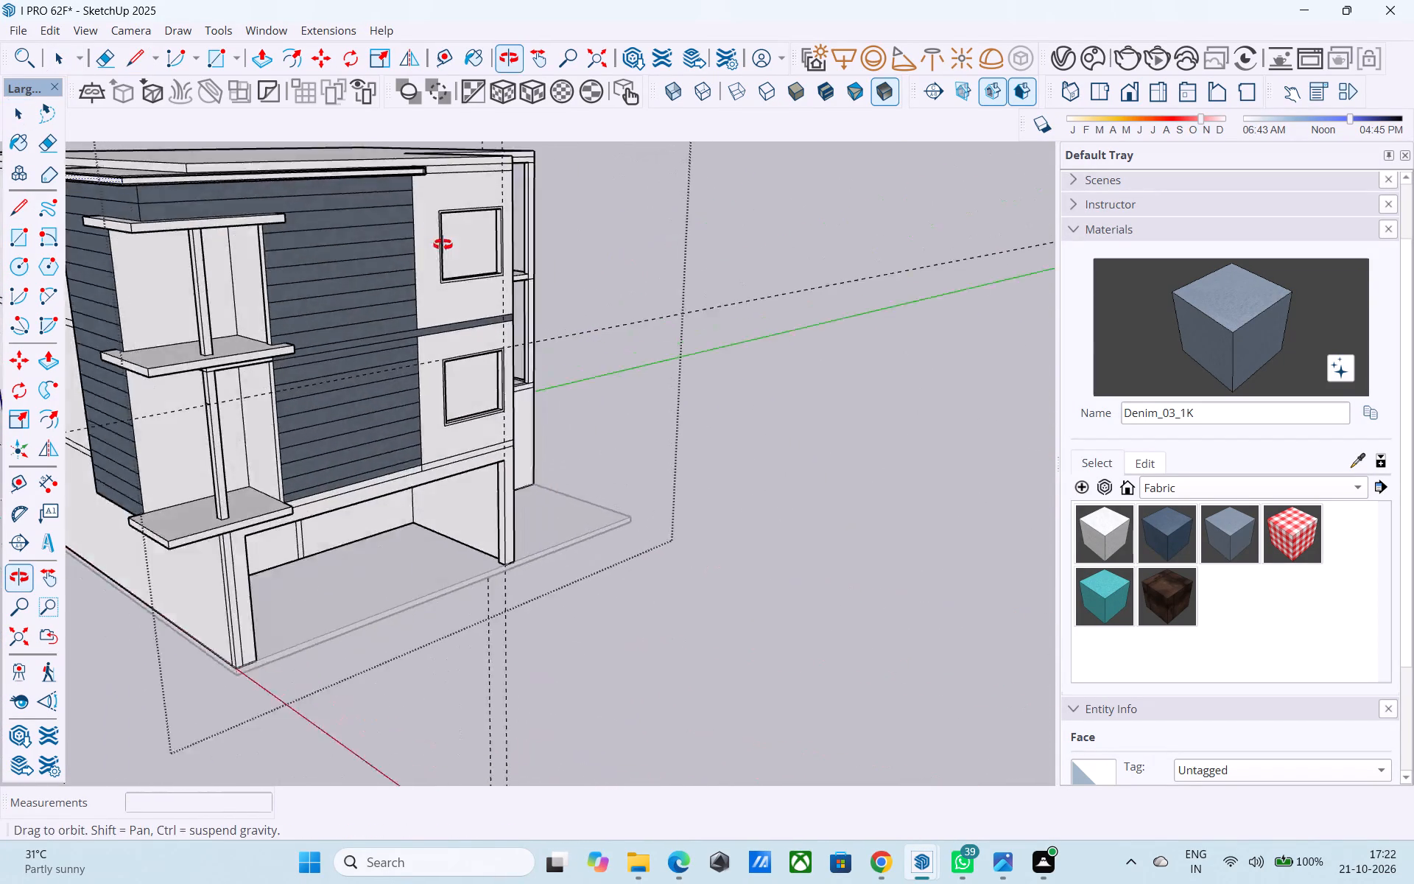
middle_click_drag(443, 245, 437, 257)
scroll(789, 322, "down", 4)
middle_click_drag(739, 416, 570, 398)
scroll(556, 513, "down", 5)
middle_click_drag(445, 236, 420, 154)
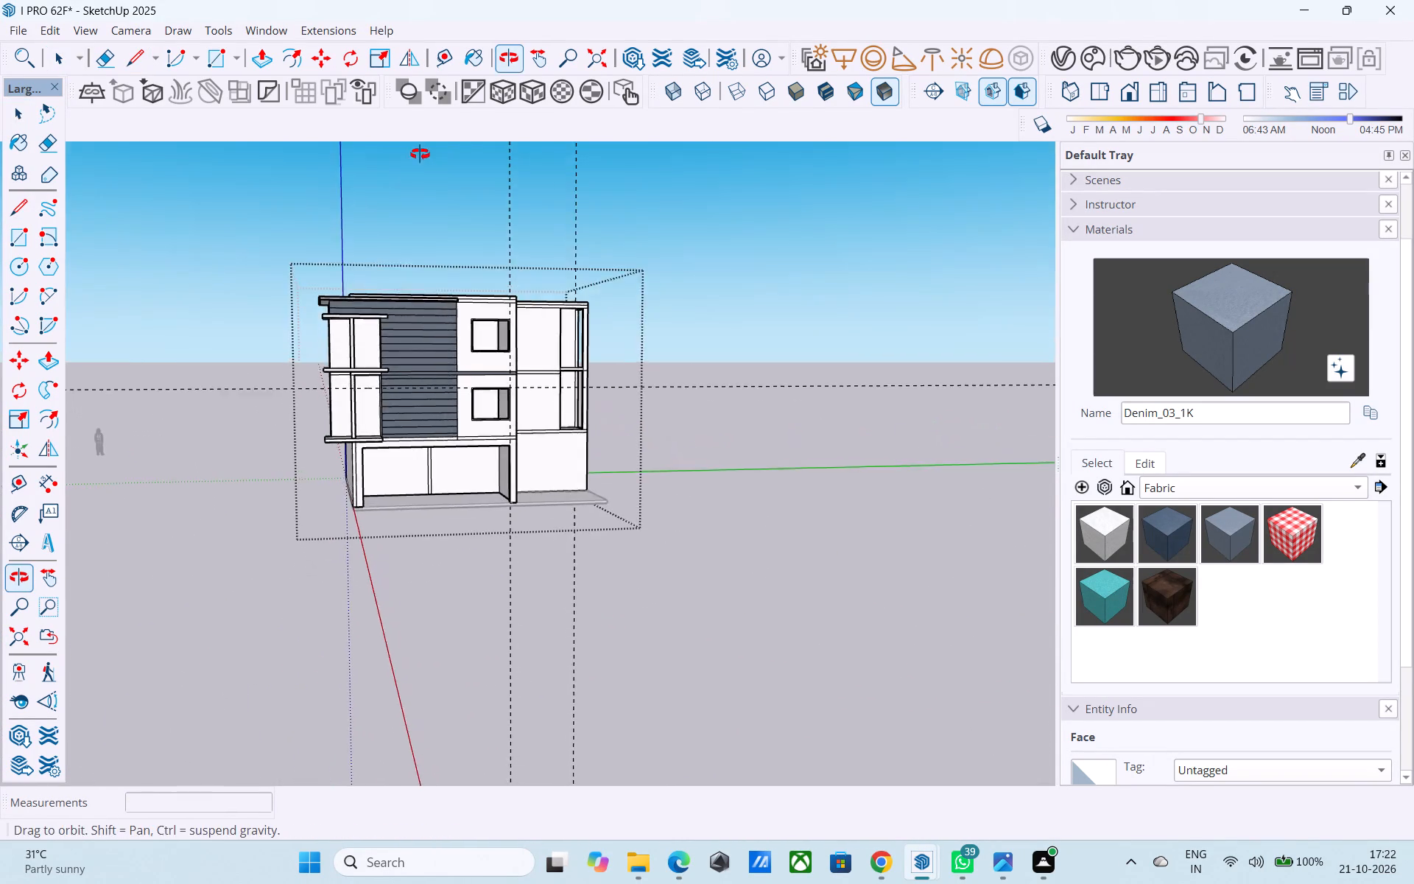
middle_click_drag(420, 154, 426, 159)
scroll(432, 164, "up", 5)
middle_click_drag(440, 245, 418, 197)
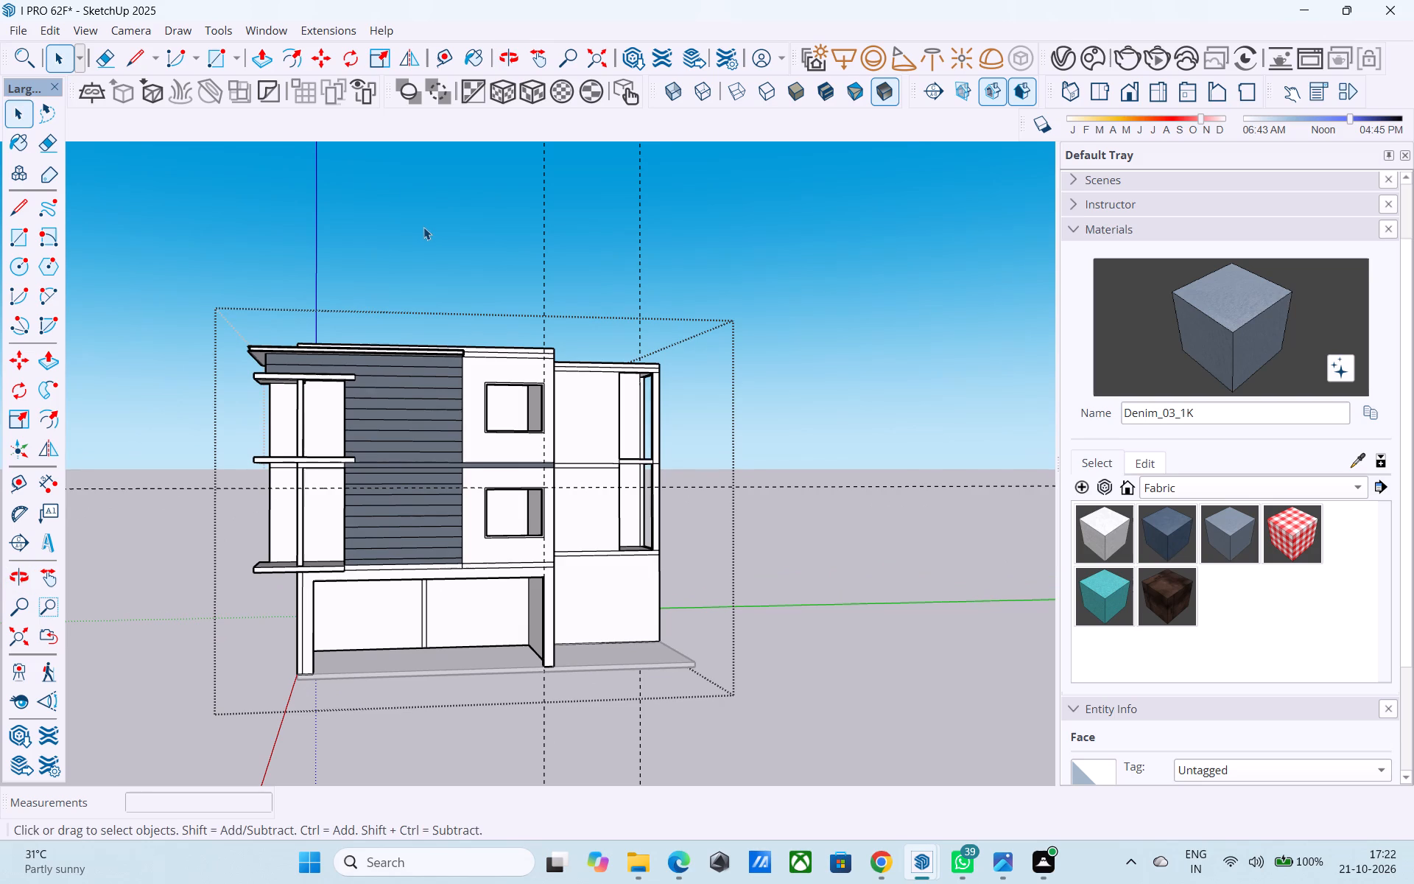
scroll(423, 225, "up", 4)
middle_click_drag(423, 236, 527, 318)
middle_click_drag(430, 279, 506, 285)
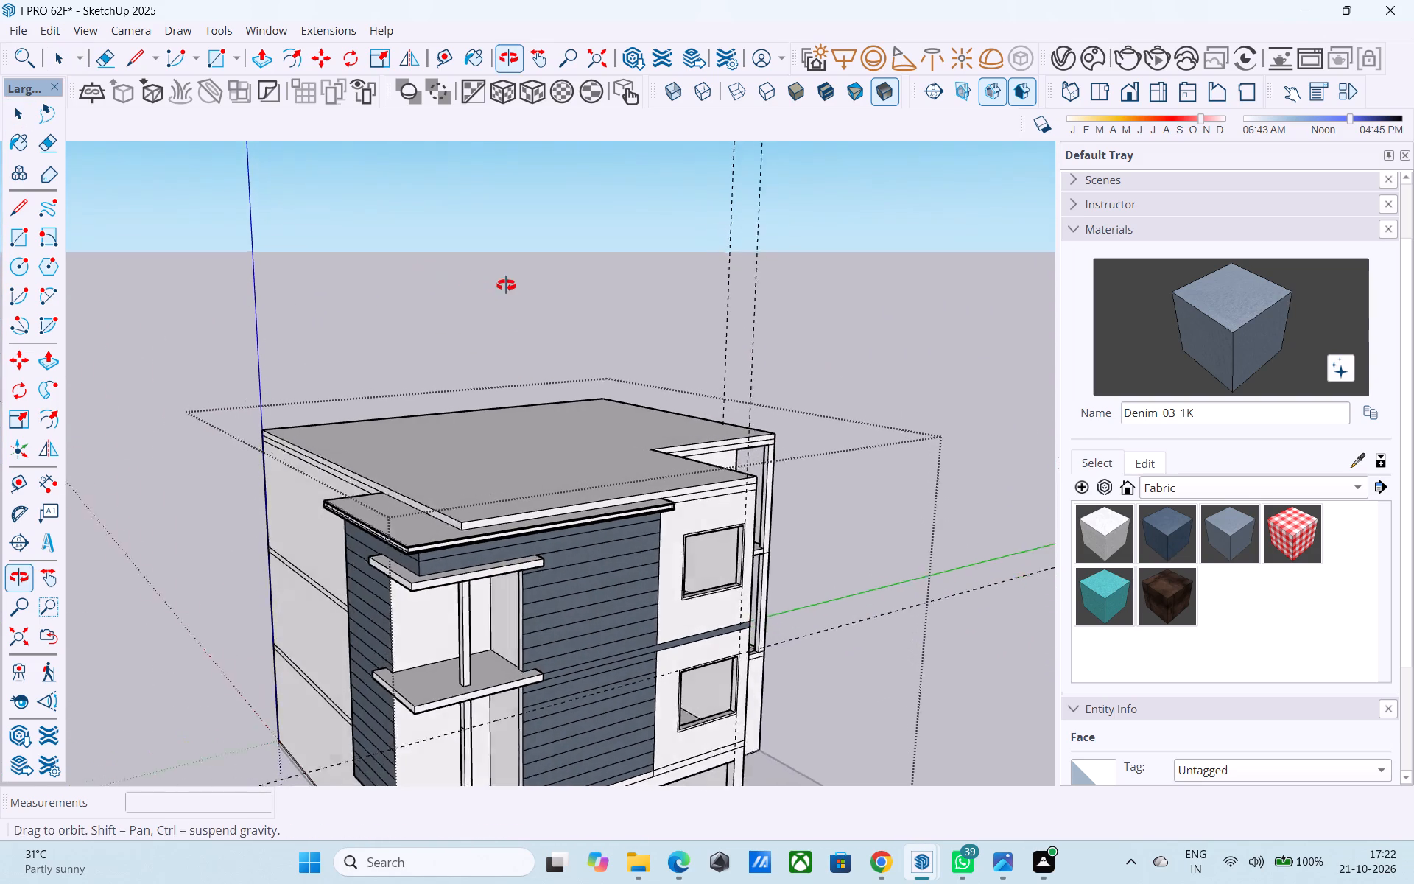
middle_click_drag(506, 285, 518, 287)
scroll(481, 259, "down", 4)
middle_click_drag(460, 253, 456, 290)
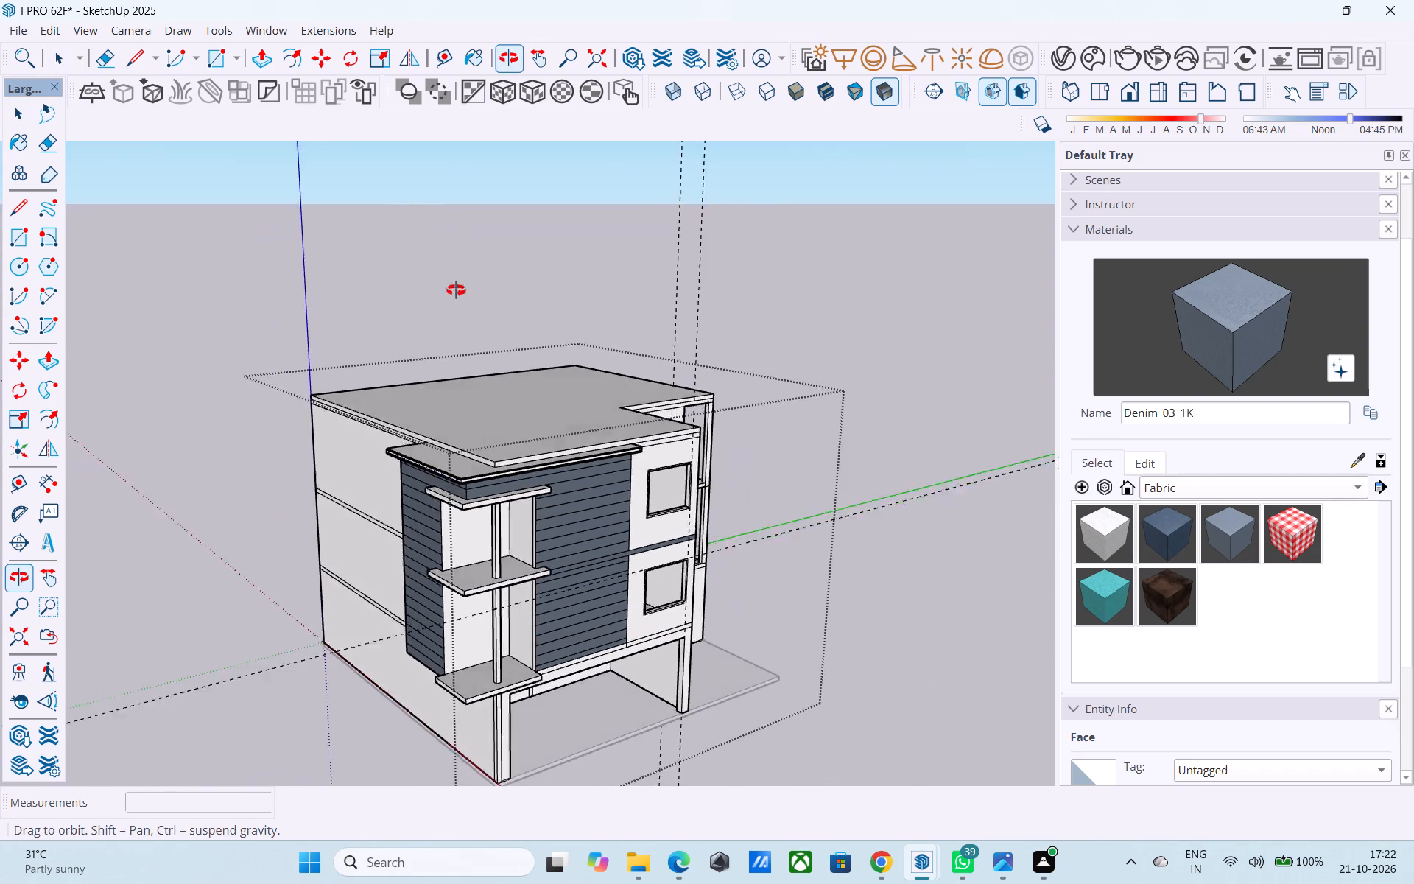
middle_click_drag(456, 290, 464, 345)
scroll(504, 498, "up", 5)
scroll(557, 297, "down", 6)
middle_click_drag(568, 411, 588, 488)
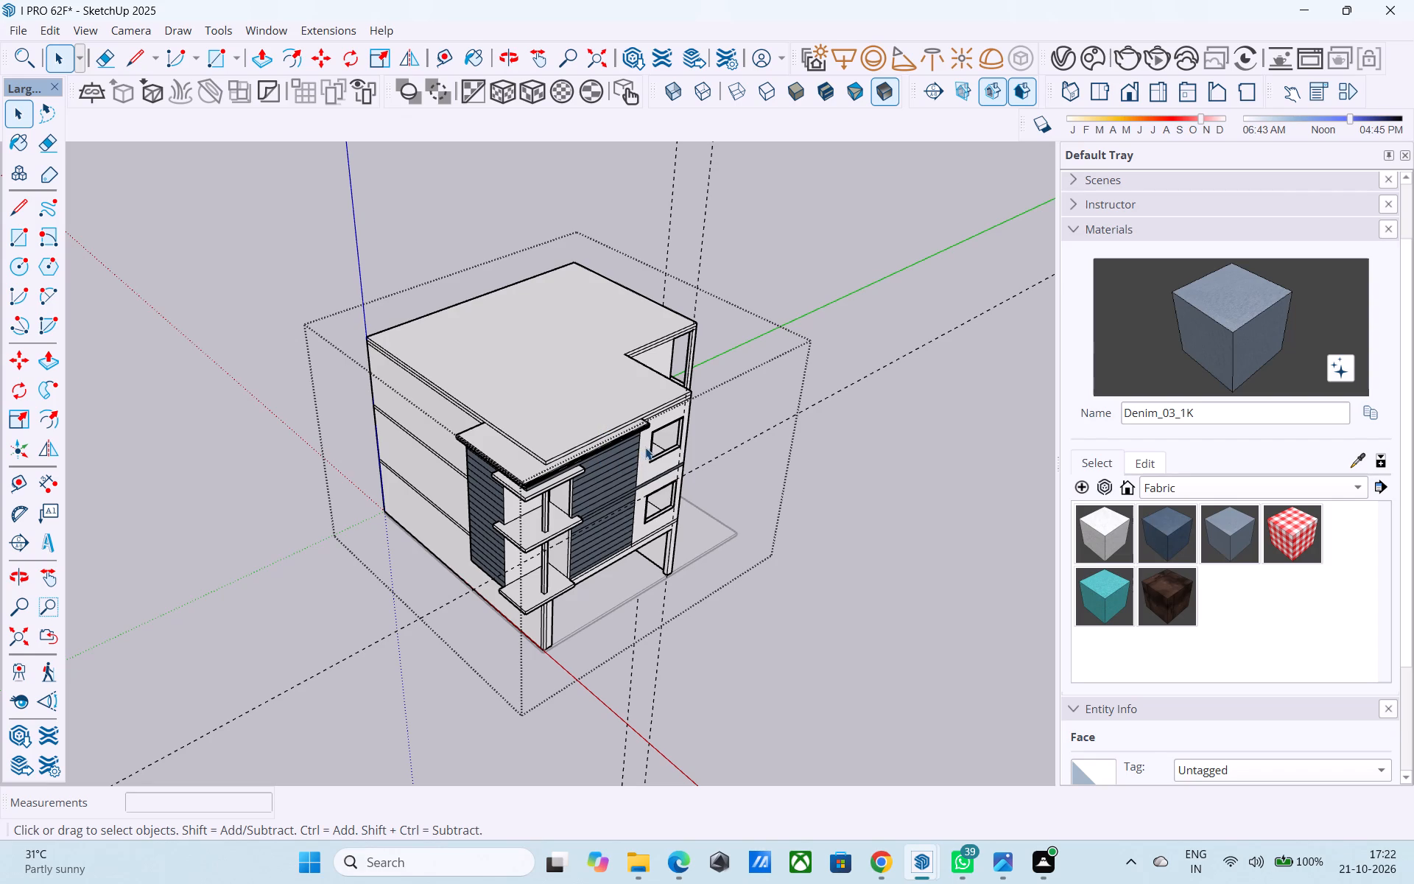
scroll(624, 468, "down", 7)
middle_click_drag(602, 486, 513, 351)
scroll(676, 276, "up", 8)
scroll(700, 287, "down", 6)
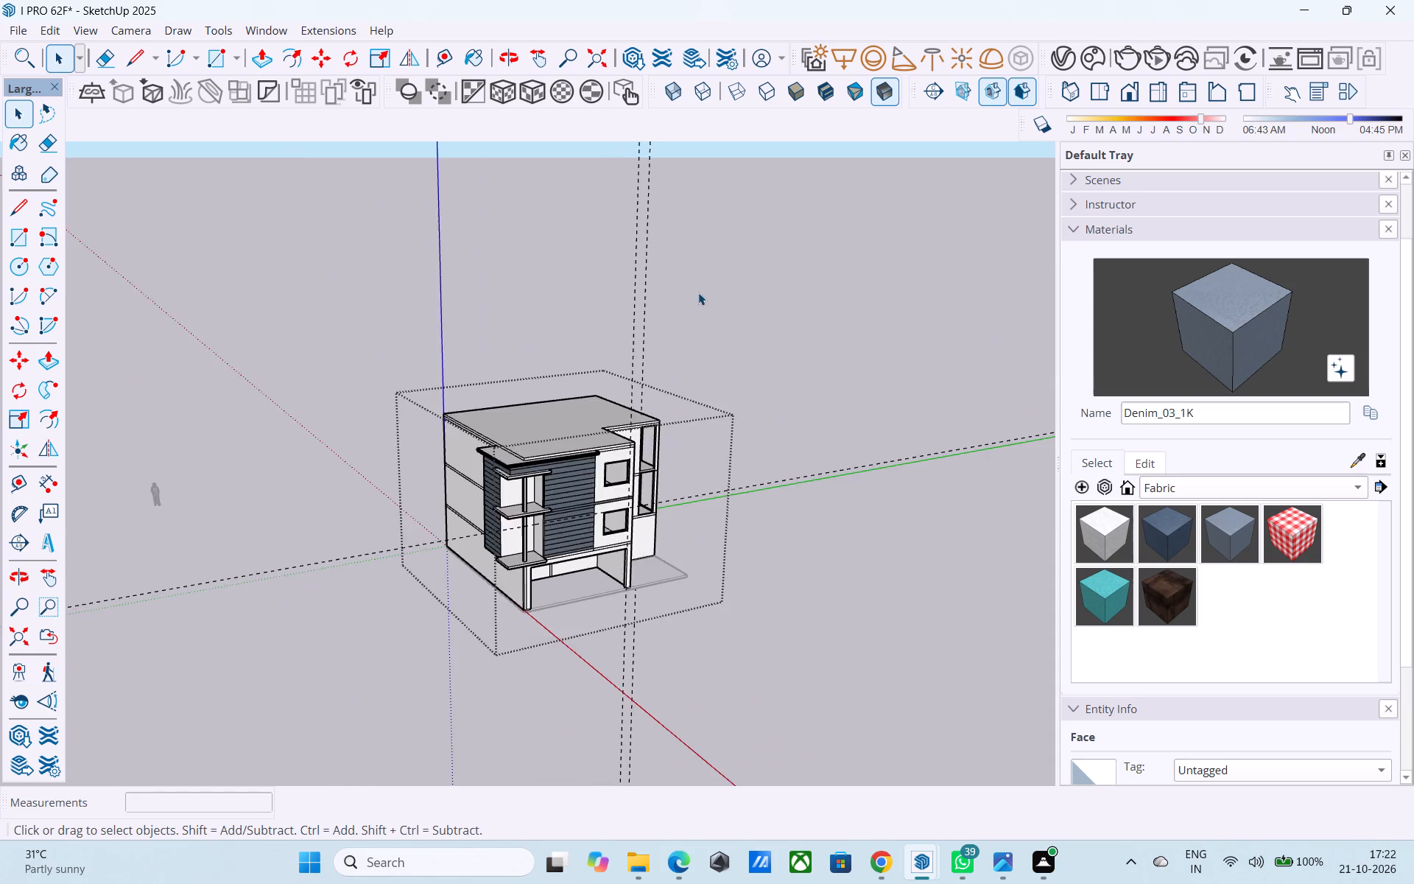
middle_click_drag(689, 301, 558, 268)
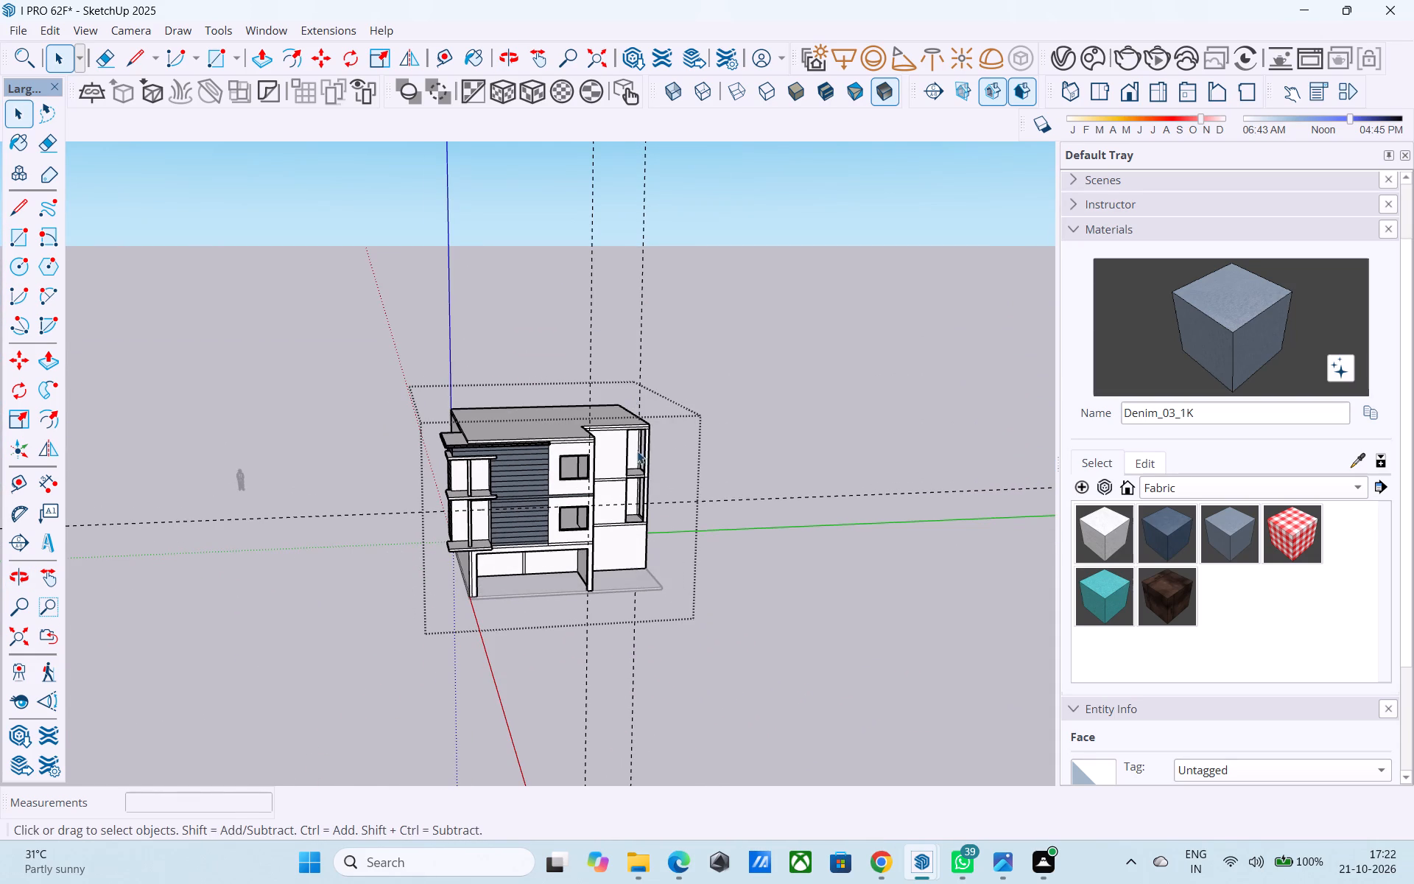
scroll(633, 456, "up", 5)
scroll(551, 450, "down", 6)
Offset the outline of the main roof slab's top face 6" inward.
middle_click_drag(544, 448, 527, 620)
middle_click_drag(493, 559, 621, 597)
scroll(592, 507, "up", 6)
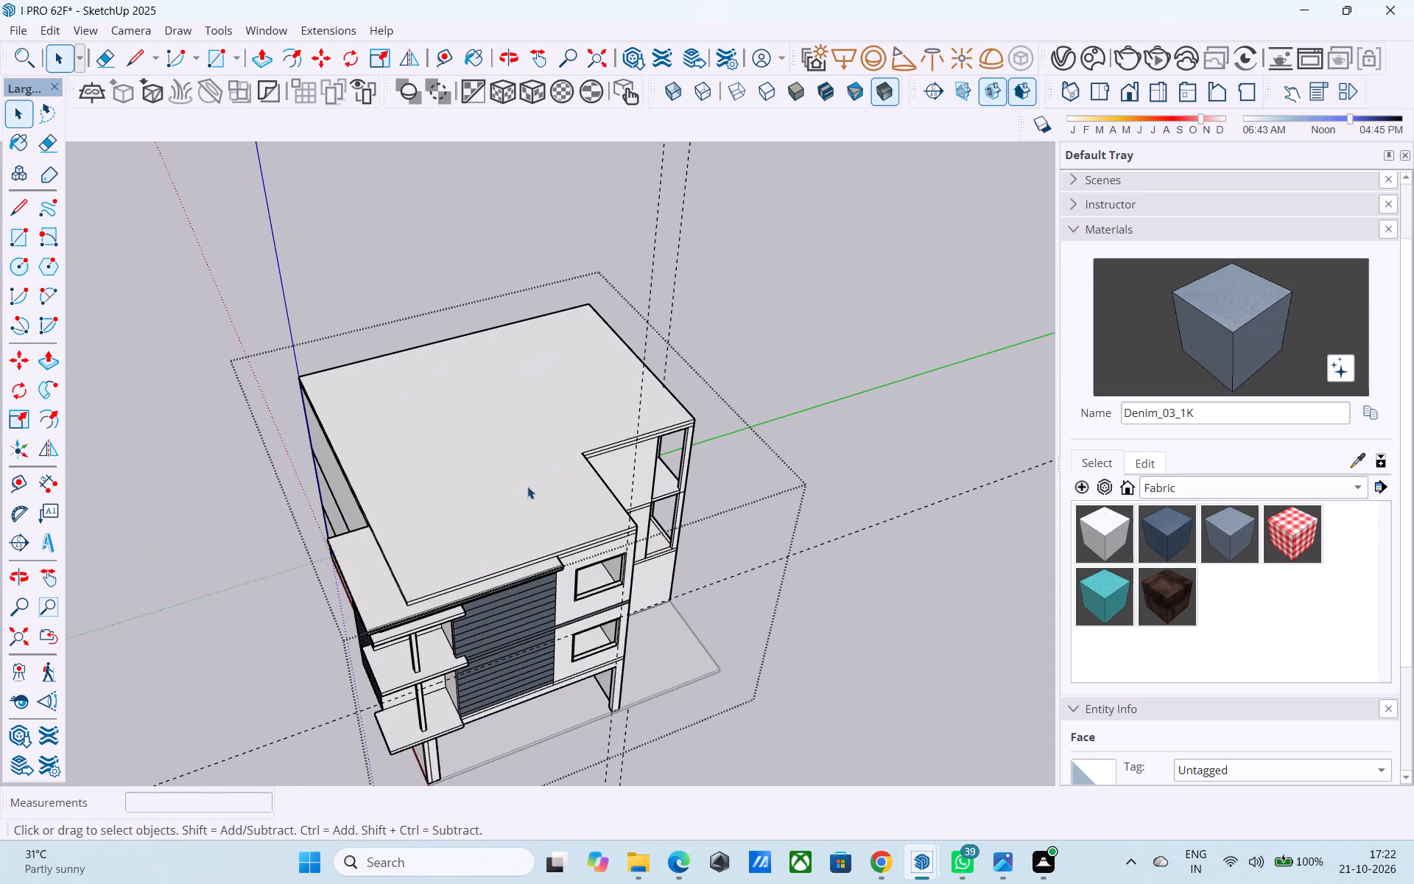
left_click(514, 494)
key("f")
left_click(508, 483)
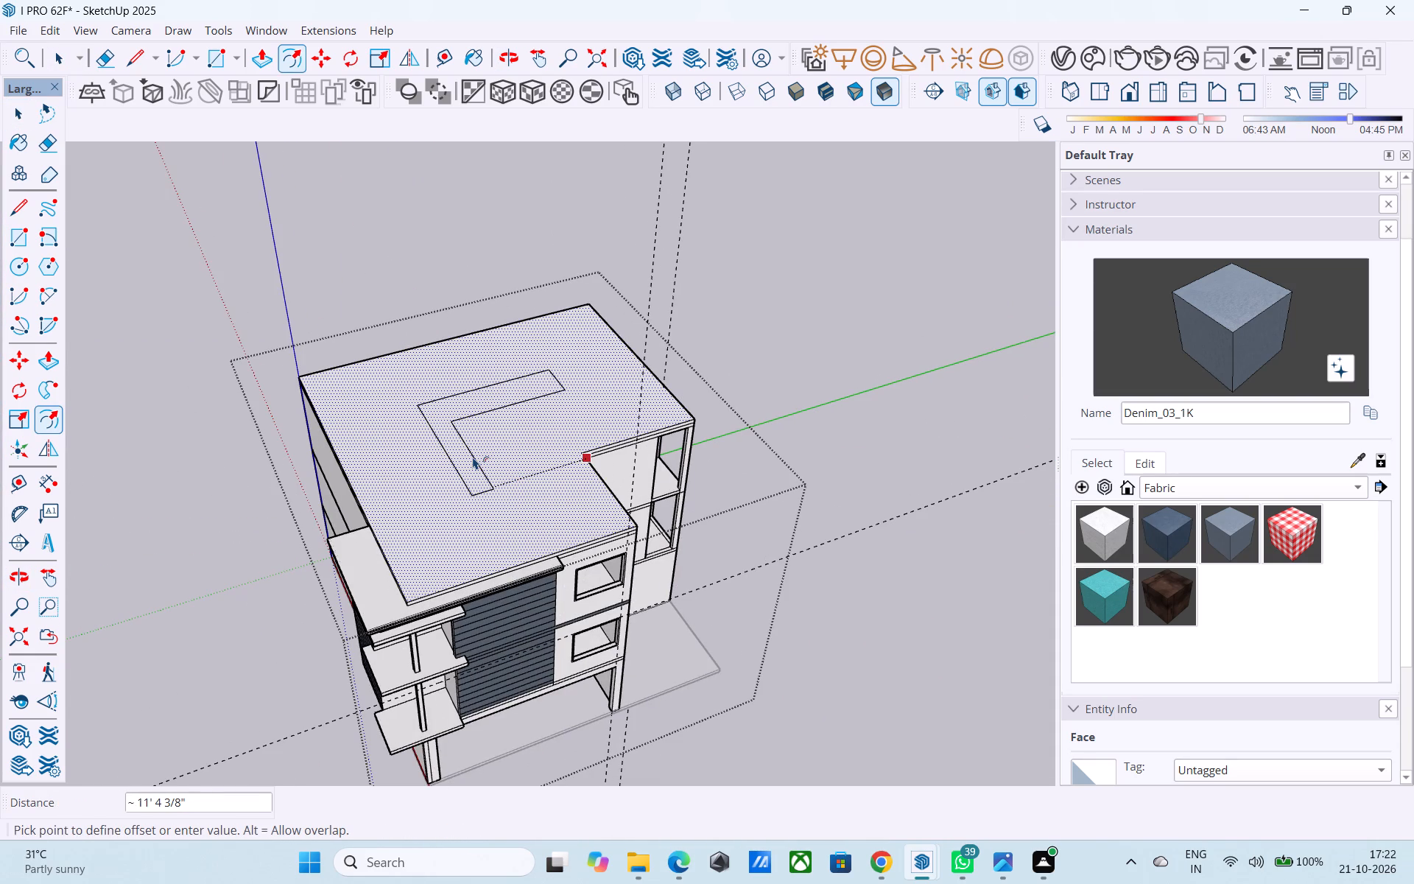
type("6\"")
key("Return")
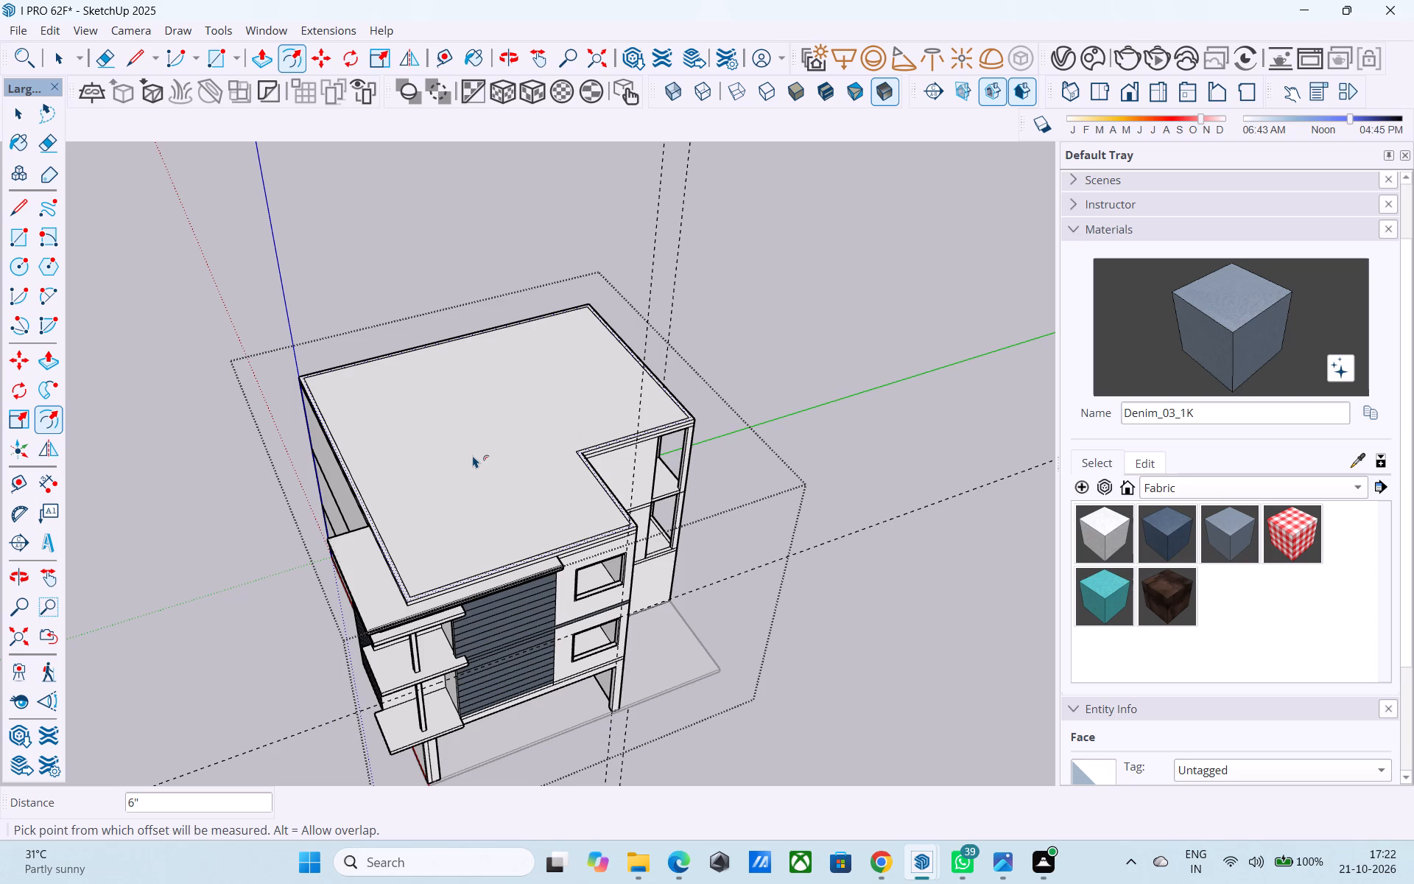
key("space")
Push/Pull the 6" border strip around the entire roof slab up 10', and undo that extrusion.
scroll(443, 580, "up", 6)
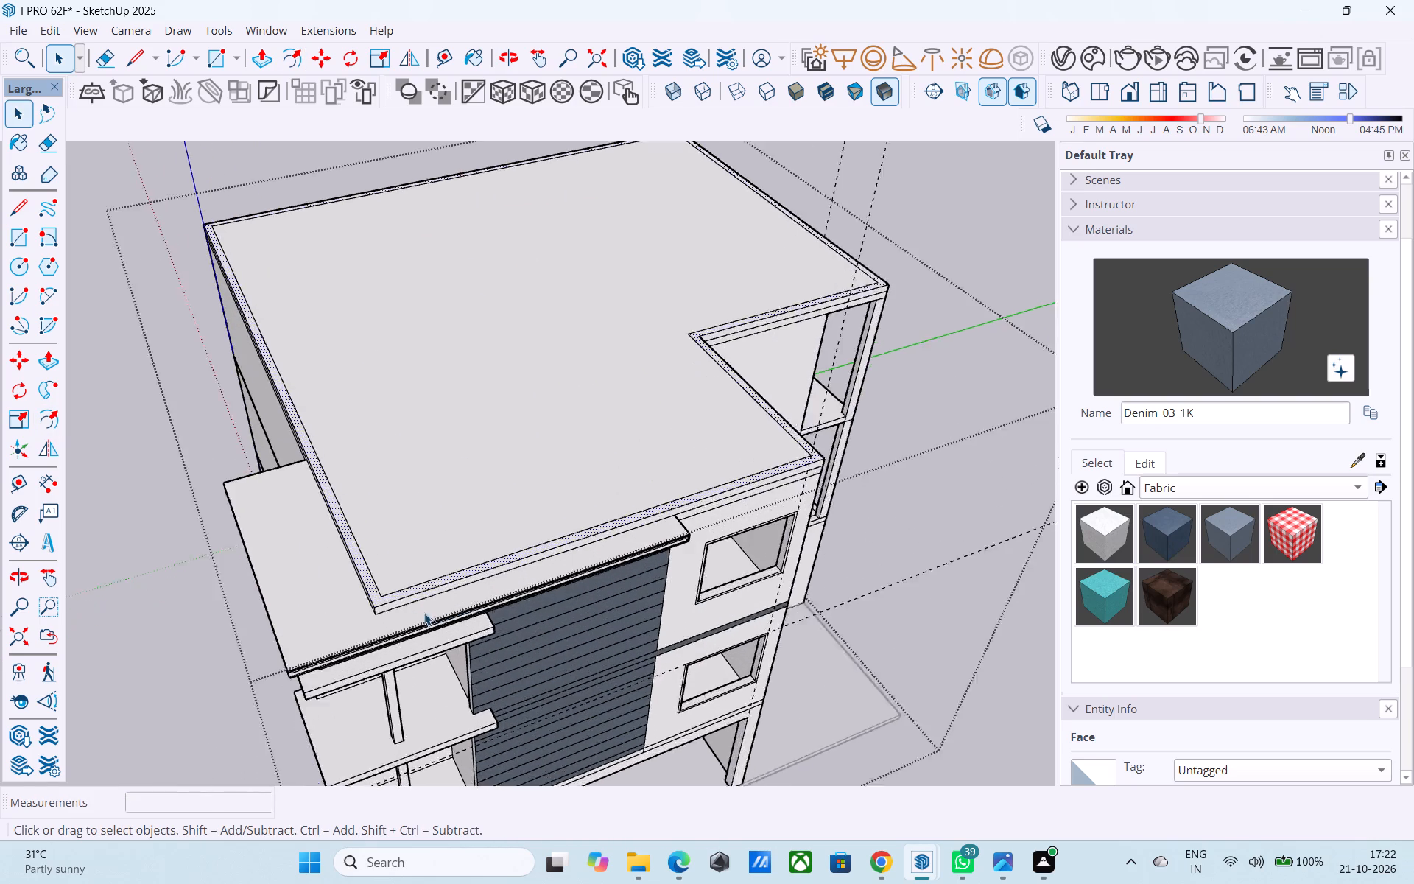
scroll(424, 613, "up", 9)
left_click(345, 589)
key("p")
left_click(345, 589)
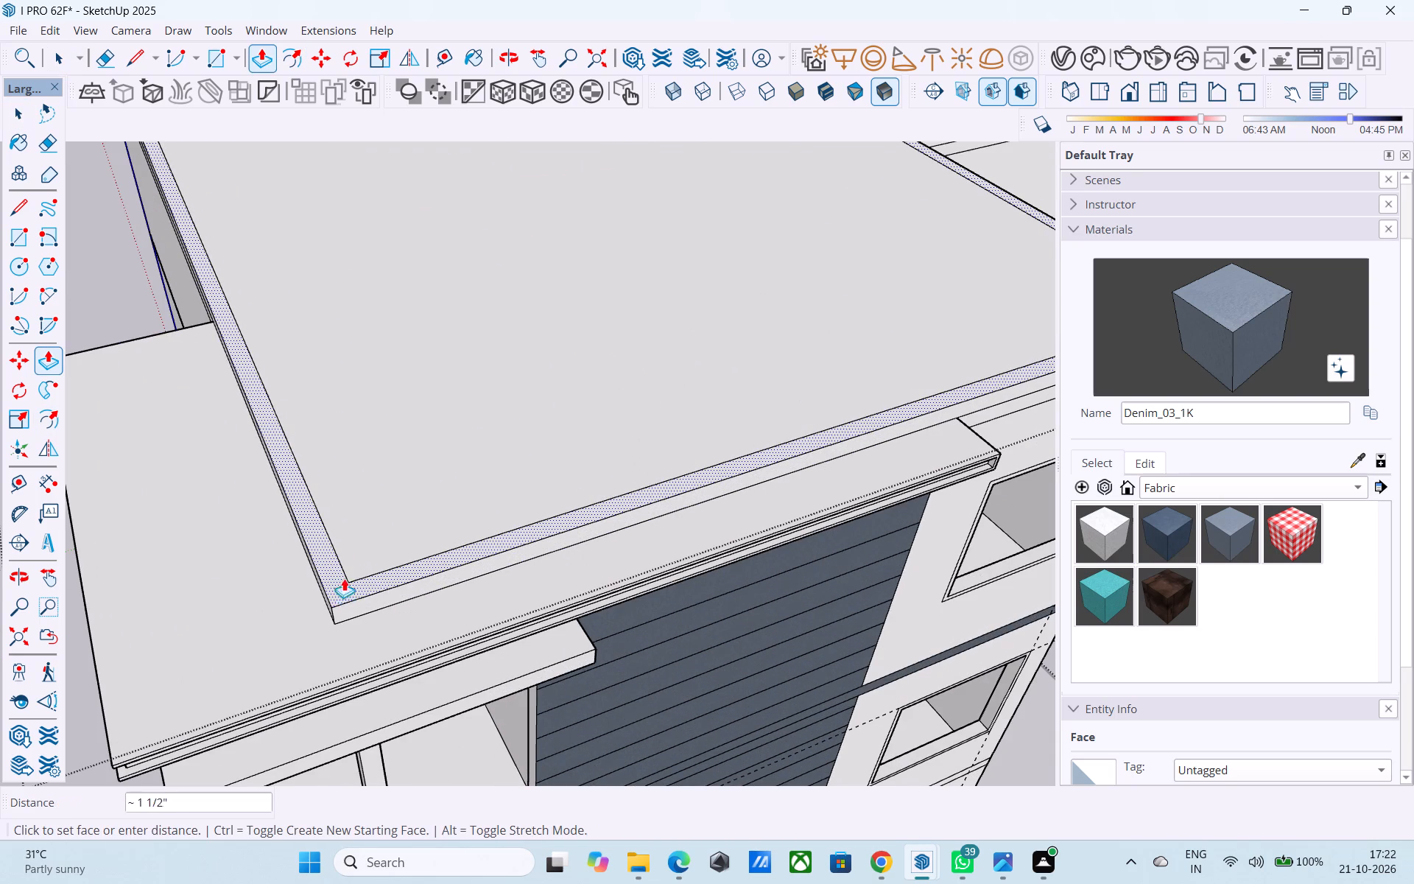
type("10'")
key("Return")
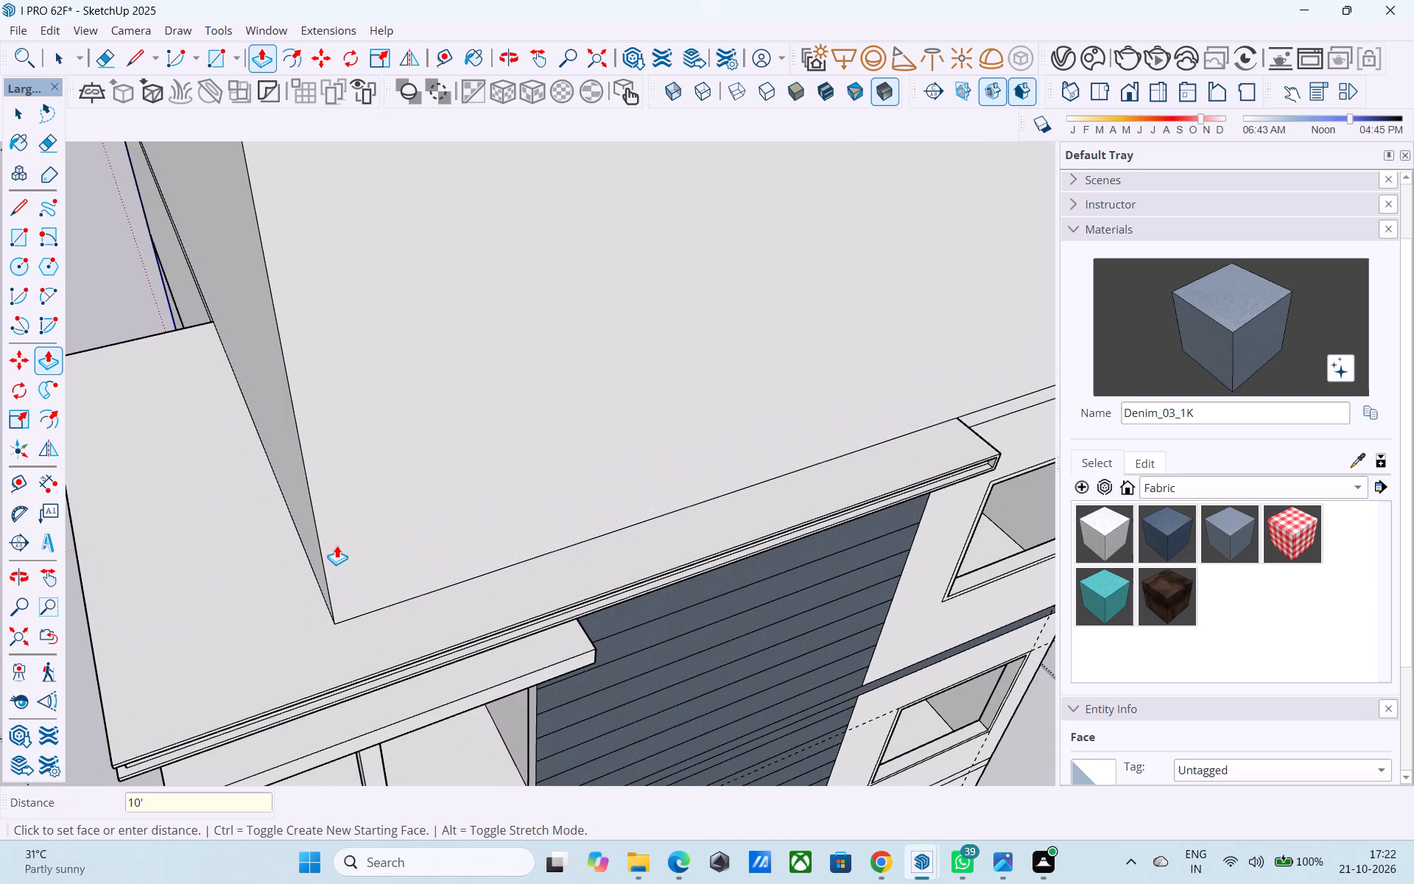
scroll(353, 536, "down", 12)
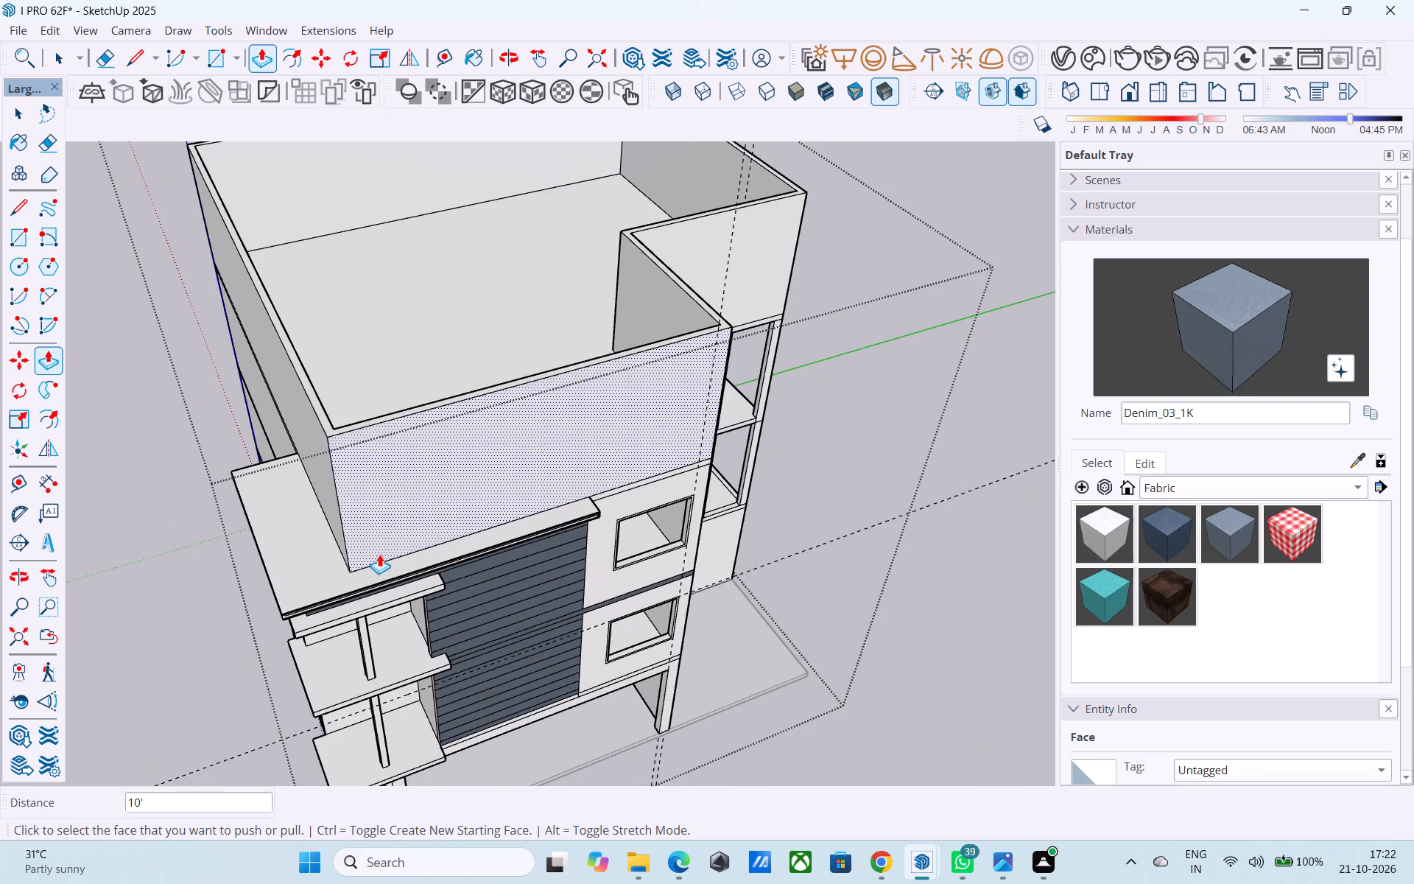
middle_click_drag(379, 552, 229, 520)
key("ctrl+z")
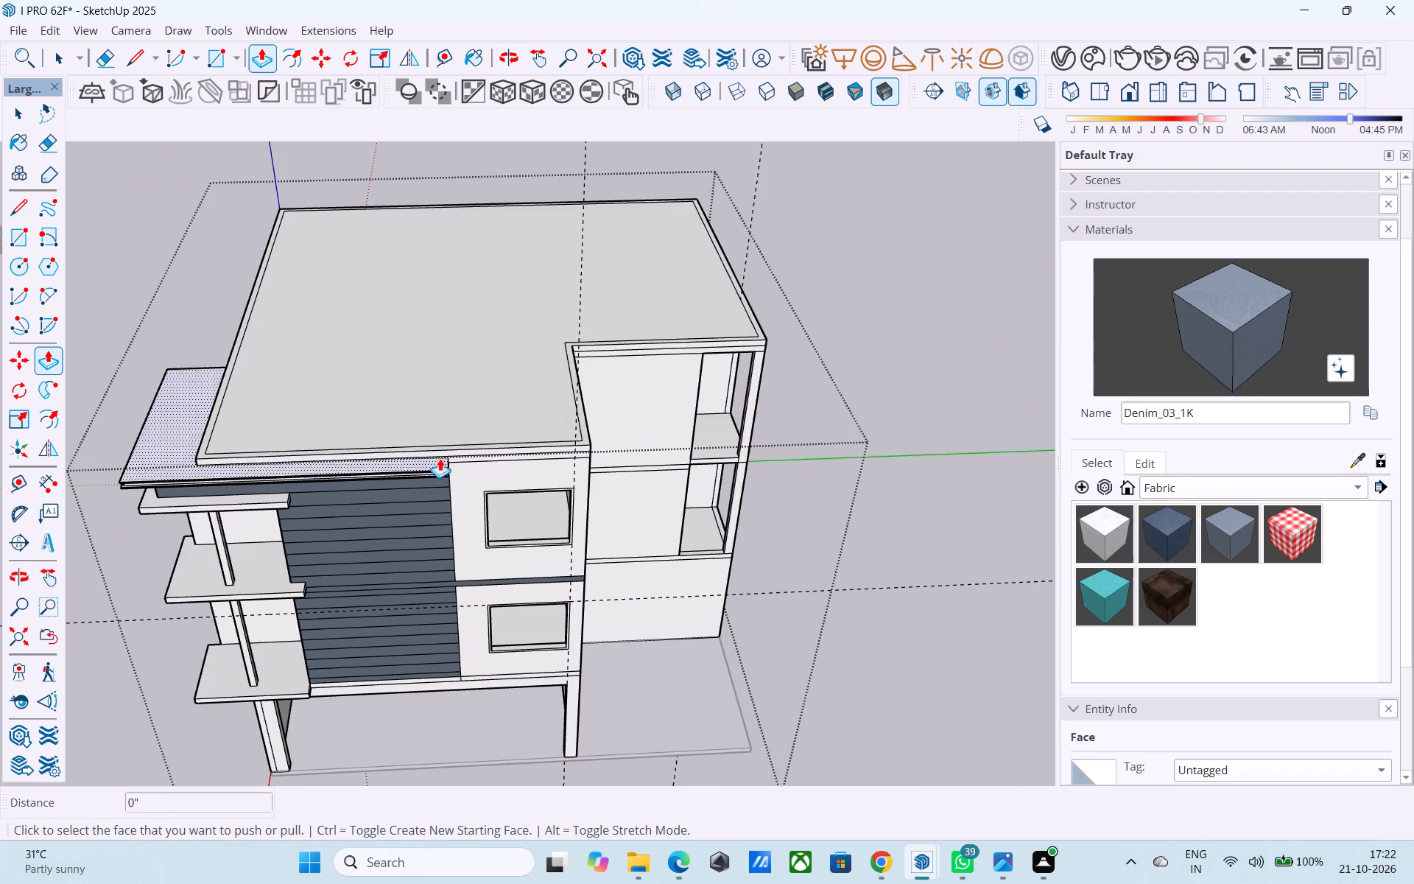
Draw a 27' 3" line across the roof slab from the inner corner of the notch to the opposite outer edge.
middle_click_drag(517, 371, 450, 454)
scroll(485, 443, "up", 5)
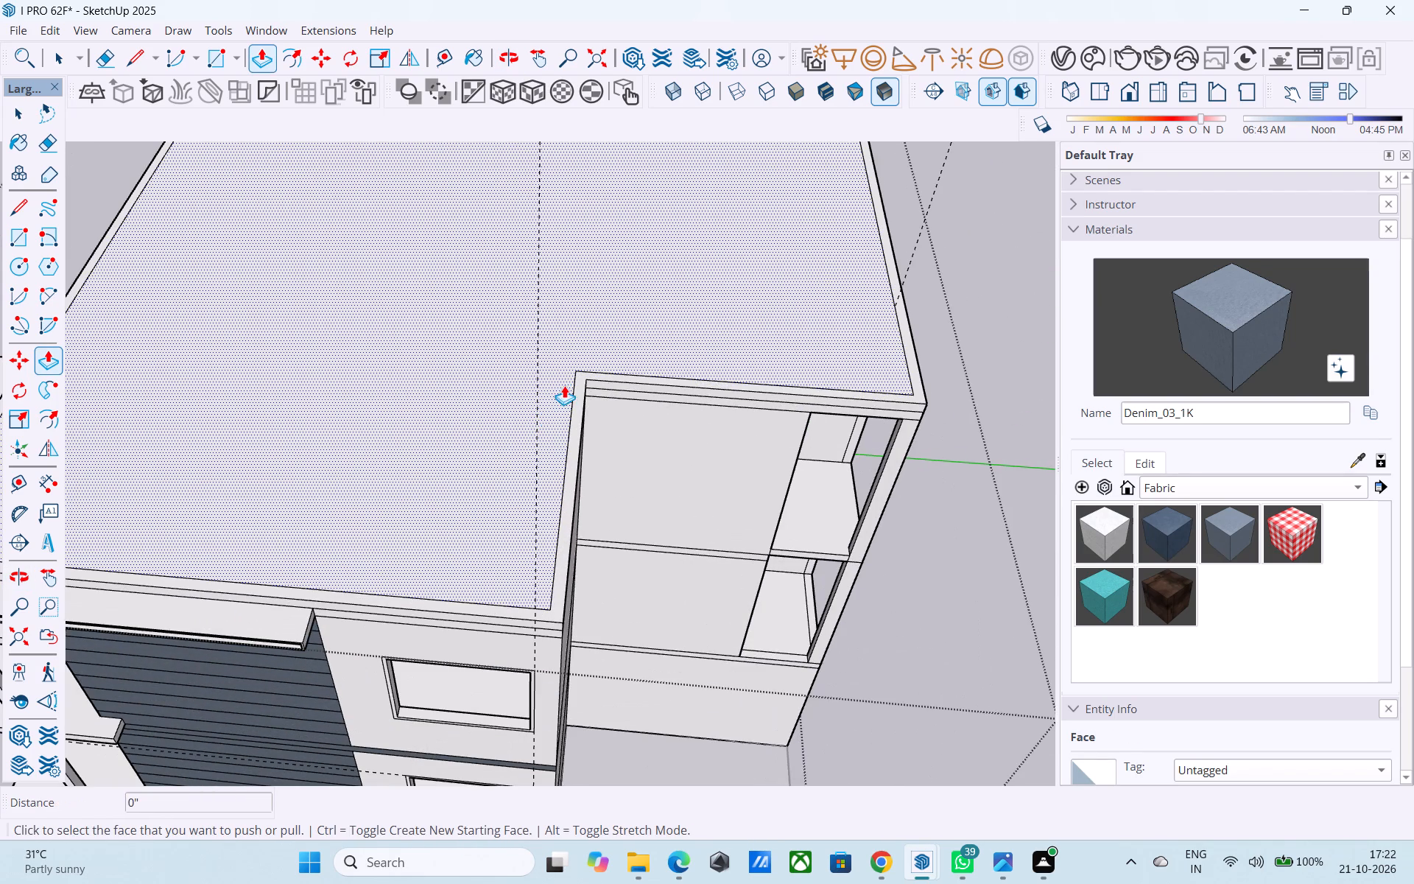
key("space")
key("l")
scroll(577, 371, "up", 4)
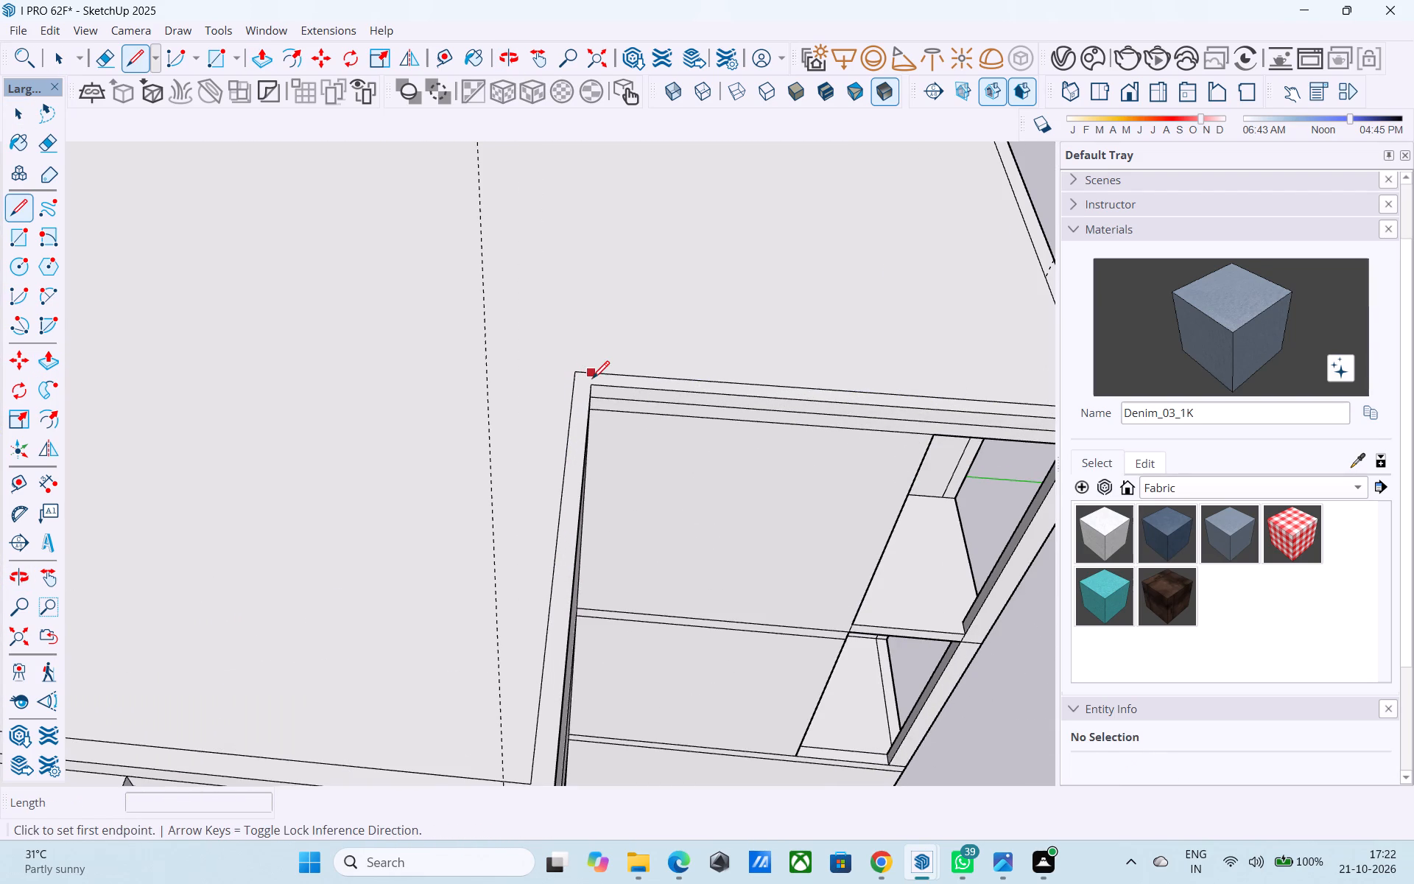
left_click(588, 387)
scroll(585, 366, "down", 14)
scroll(636, 194, "up", 4)
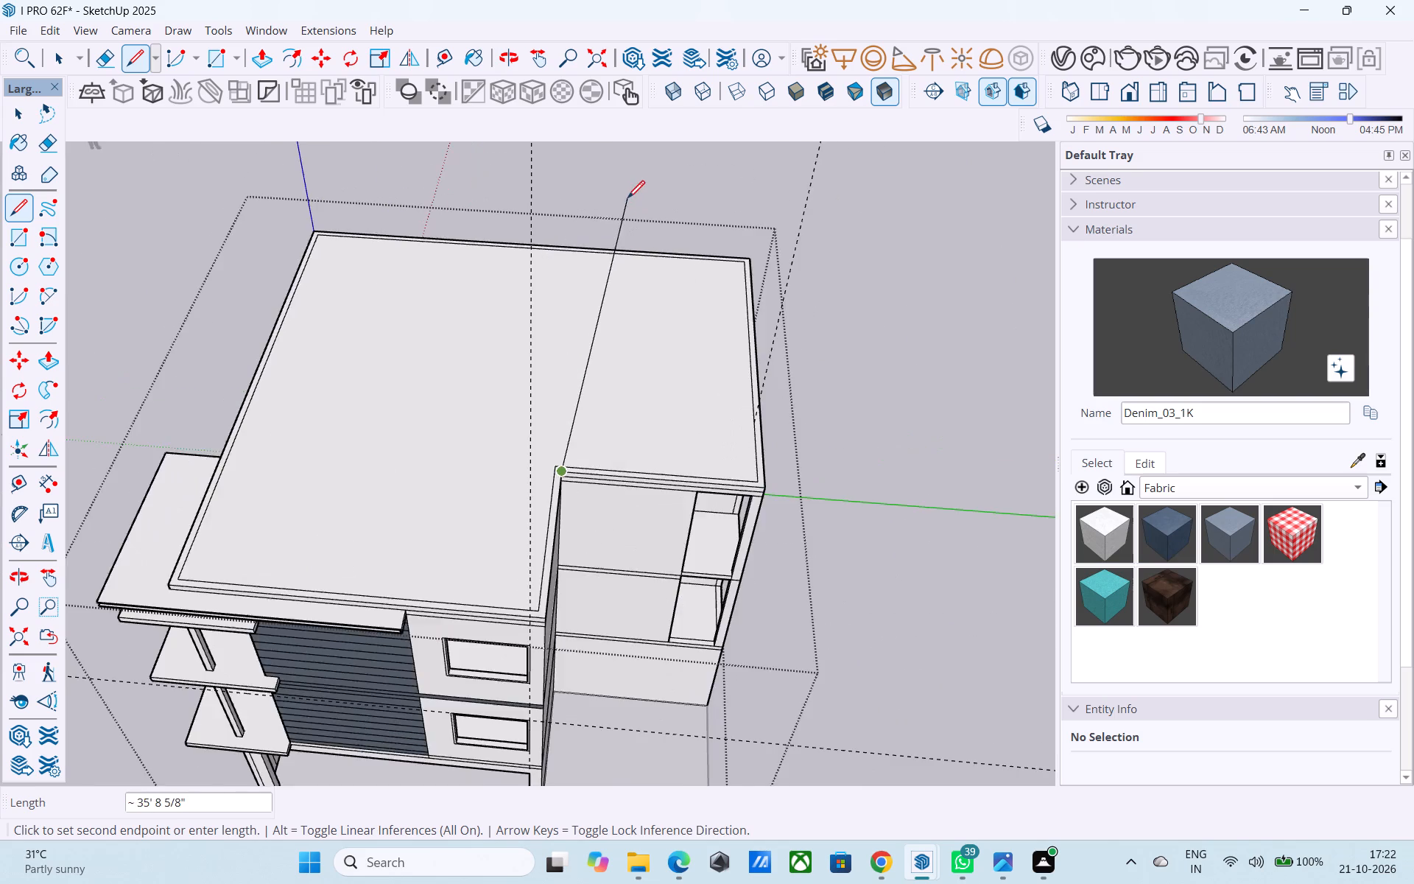
scroll(627, 200, "up", 12)
left_click(583, 256)
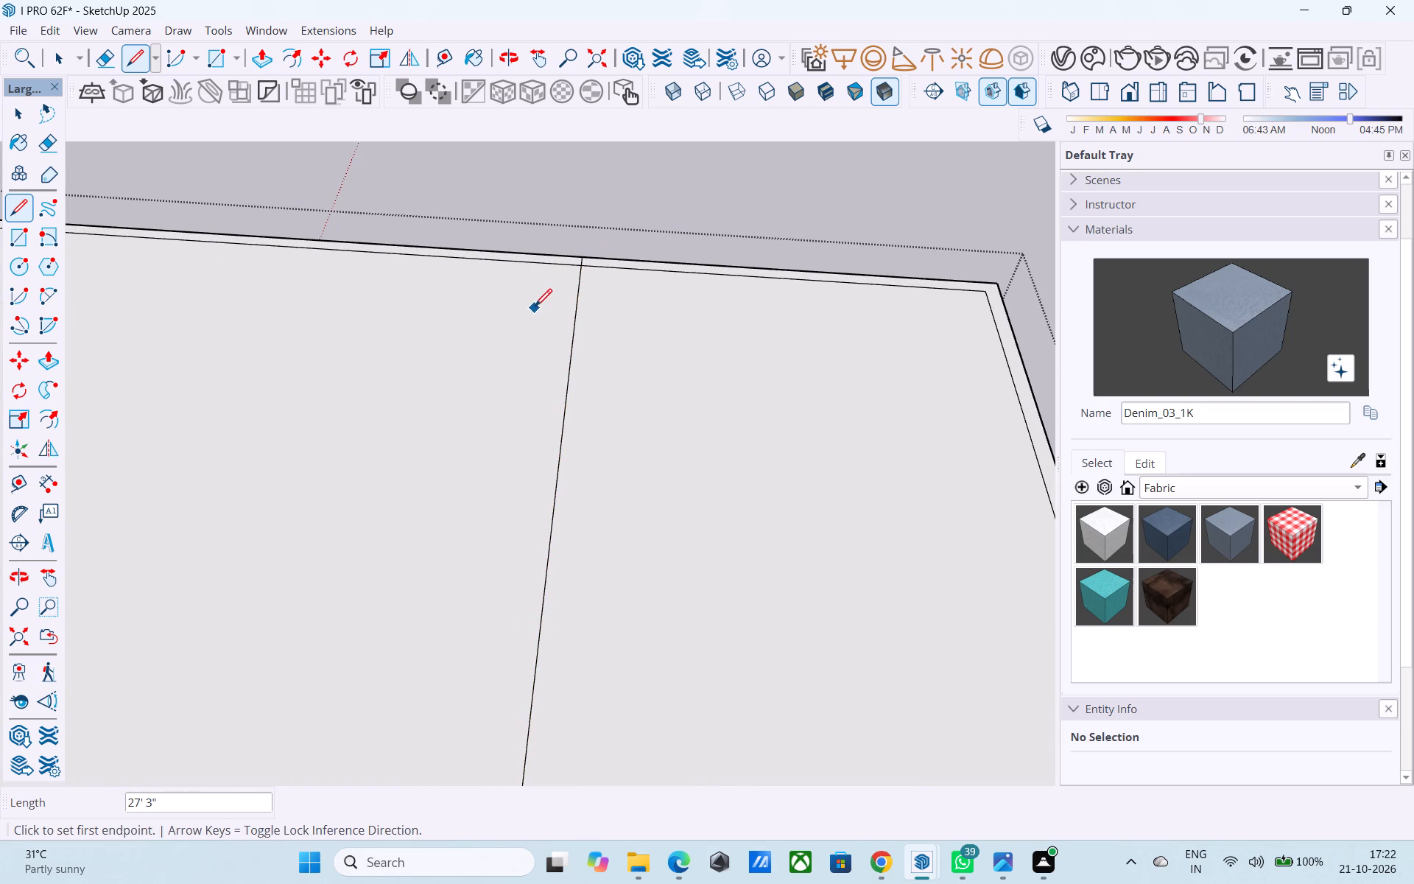
Push/Pull the 6" border strip around the larger roof portion, on the clad balcony side of the dividing line, up 10'.
scroll(523, 352, "down", 1)
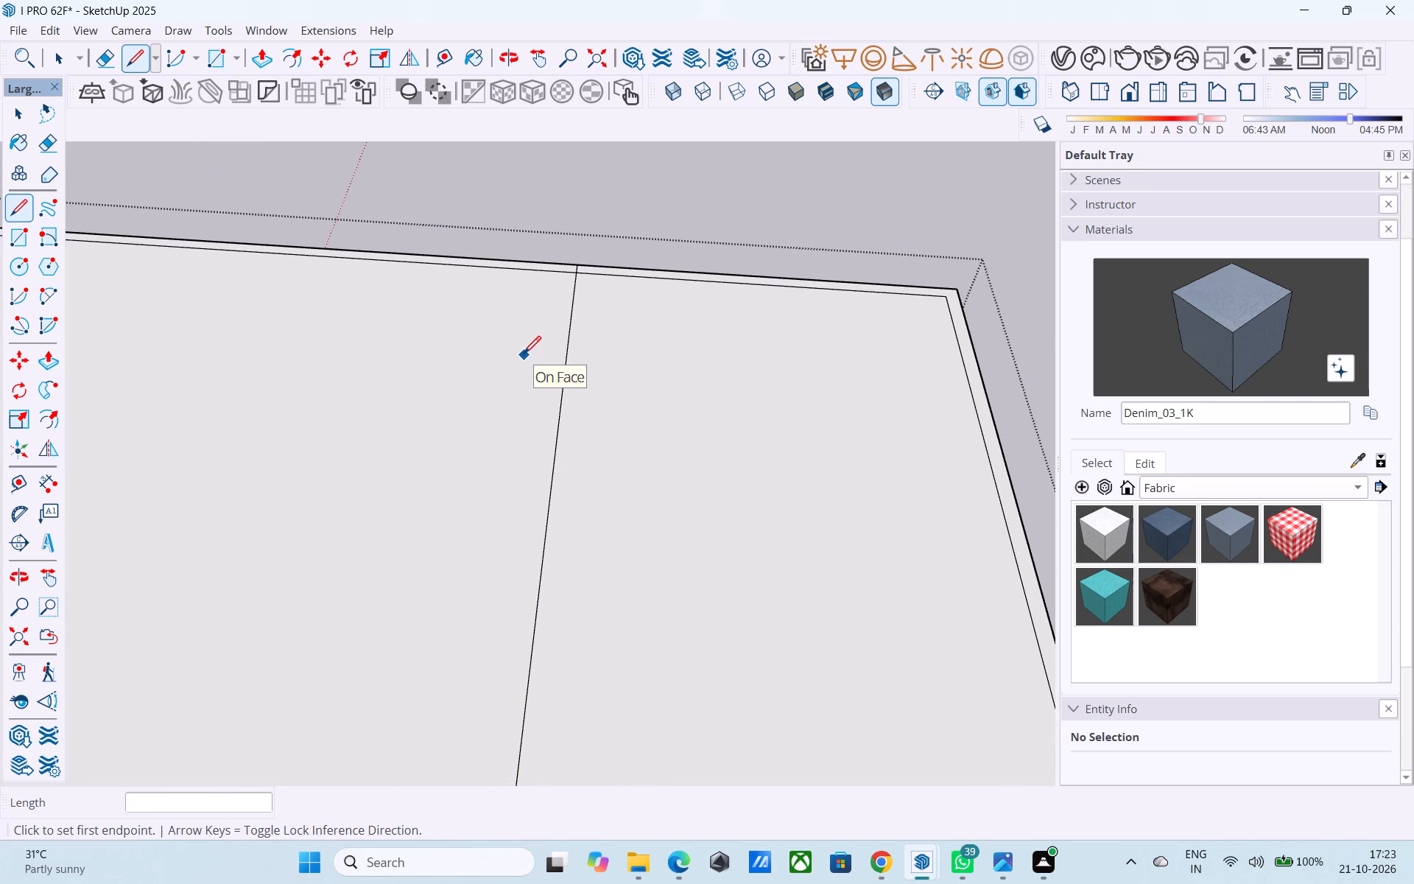
scroll(524, 354, "down", 2)
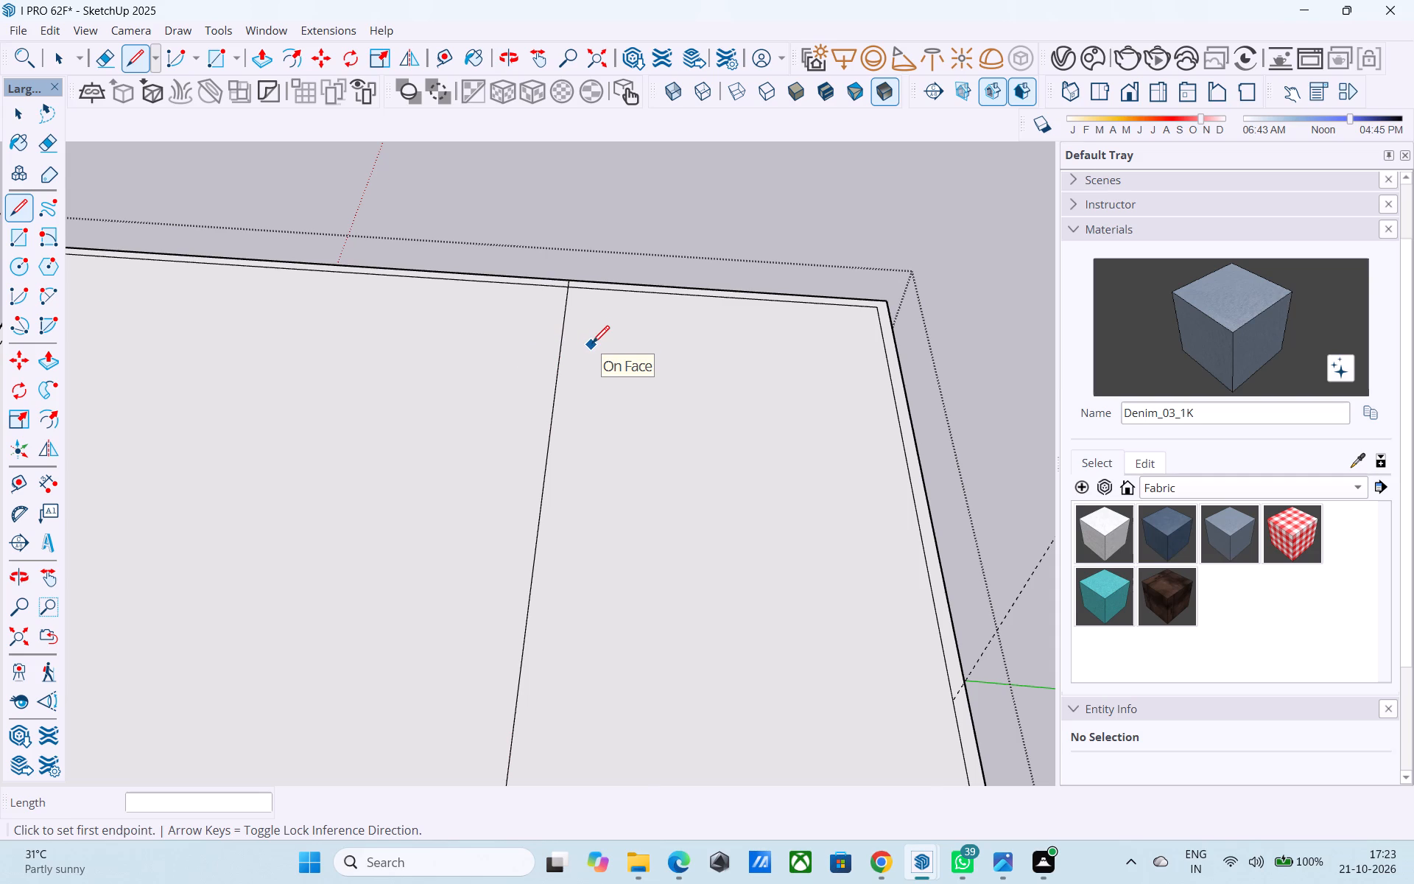
scroll(592, 345, "down", 4)
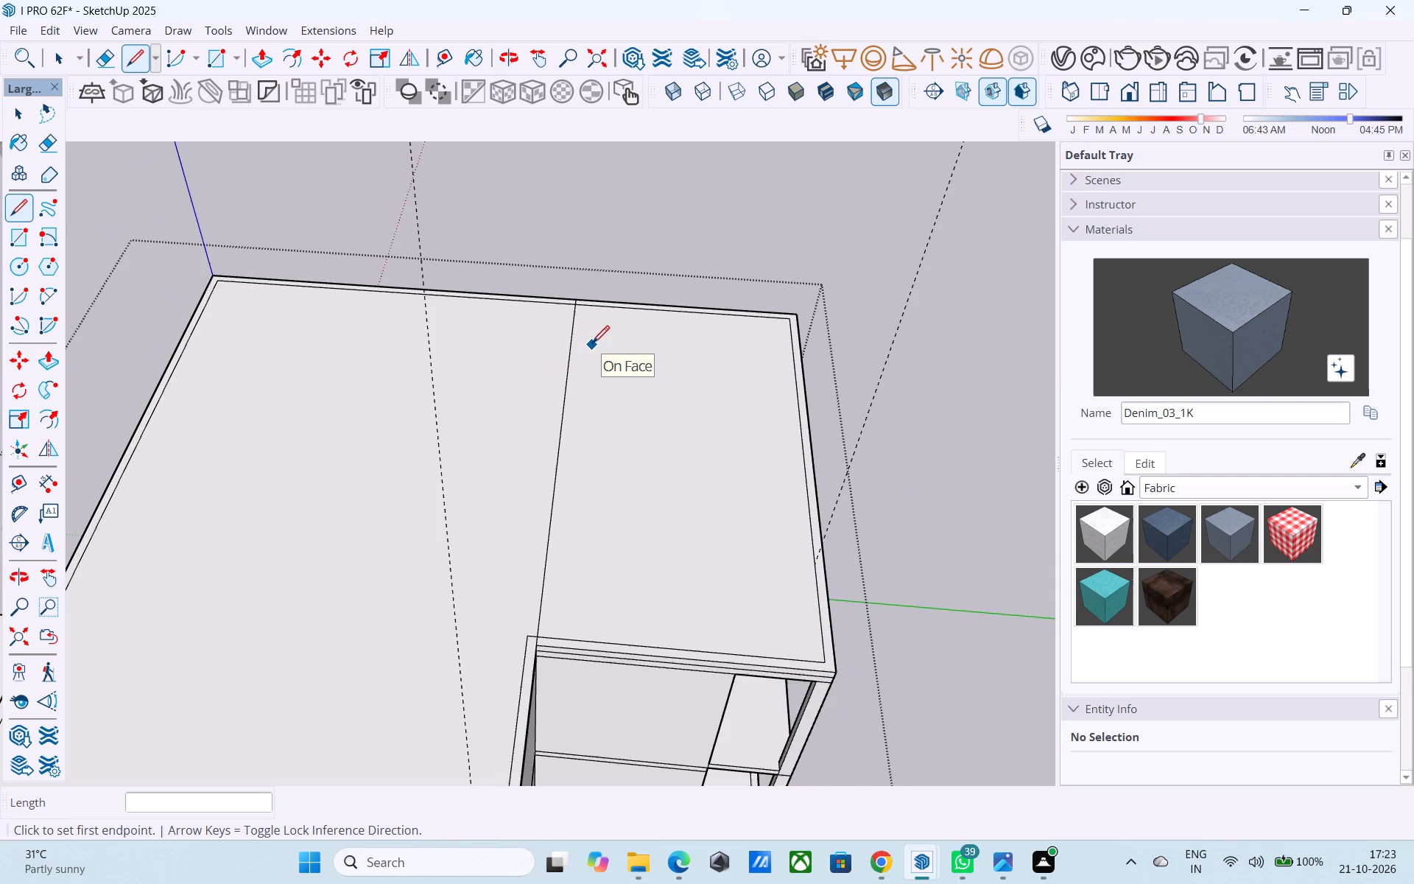
scroll(594, 345, "down", 4)
middle_click_drag(595, 345, 689, 323)
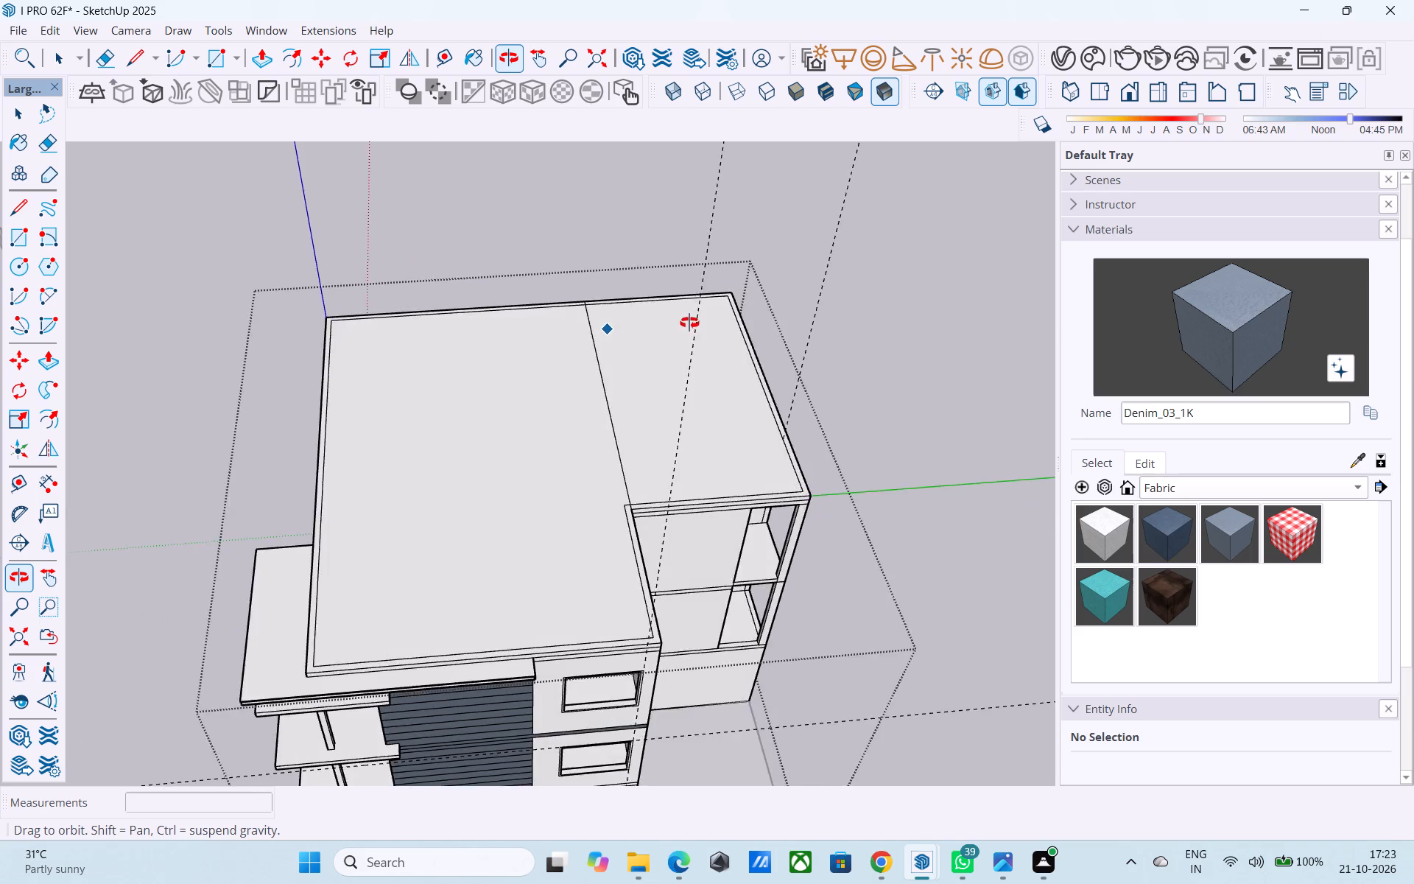
middle_click_drag(689, 323, 758, 173)
scroll(527, 354, "up", 11)
key("space")
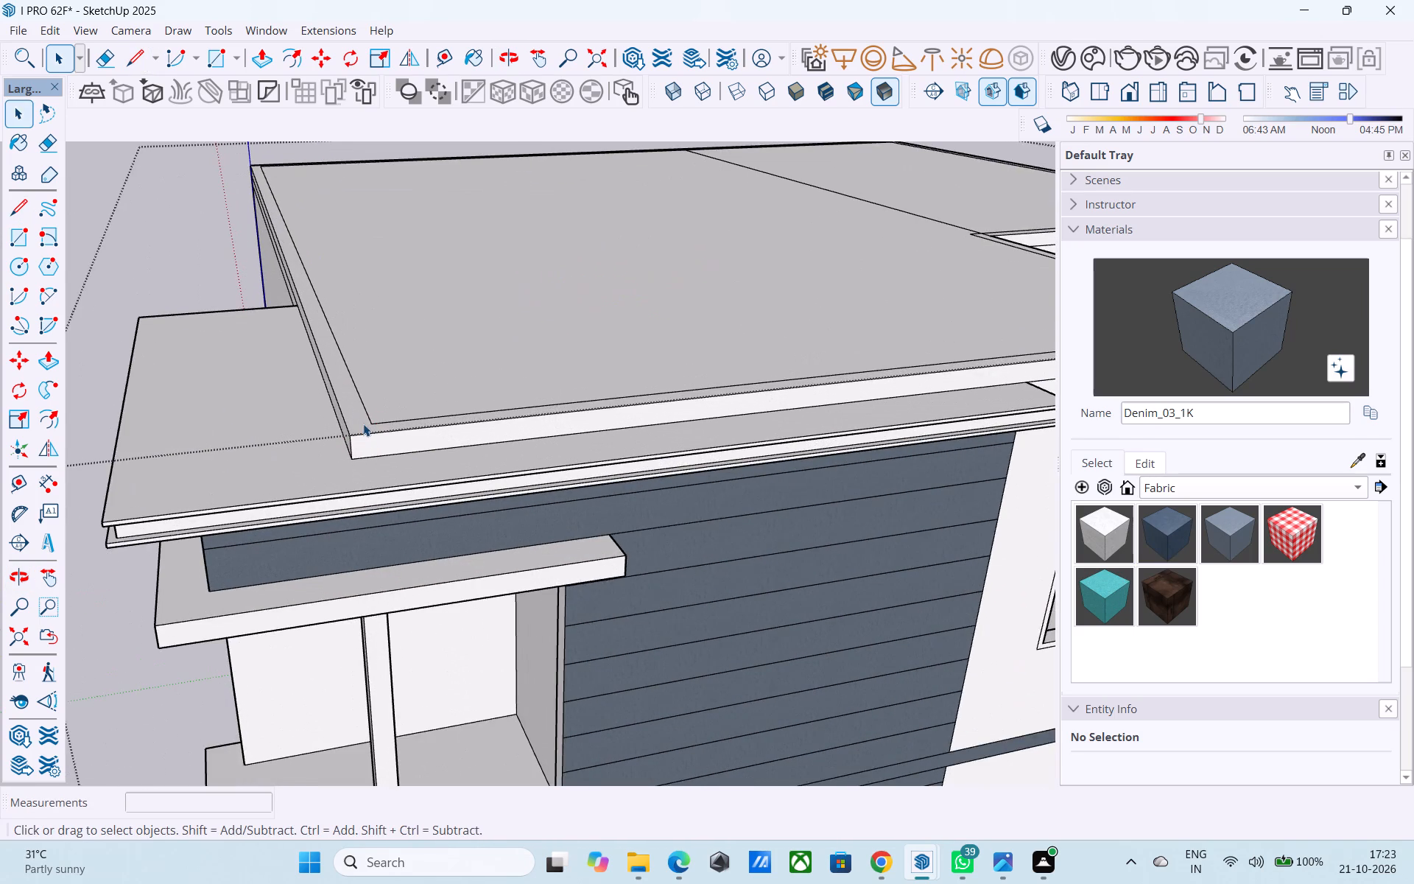
left_click(363, 423)
scroll(363, 423, "up", 1)
left_click(358, 412)
key("p")
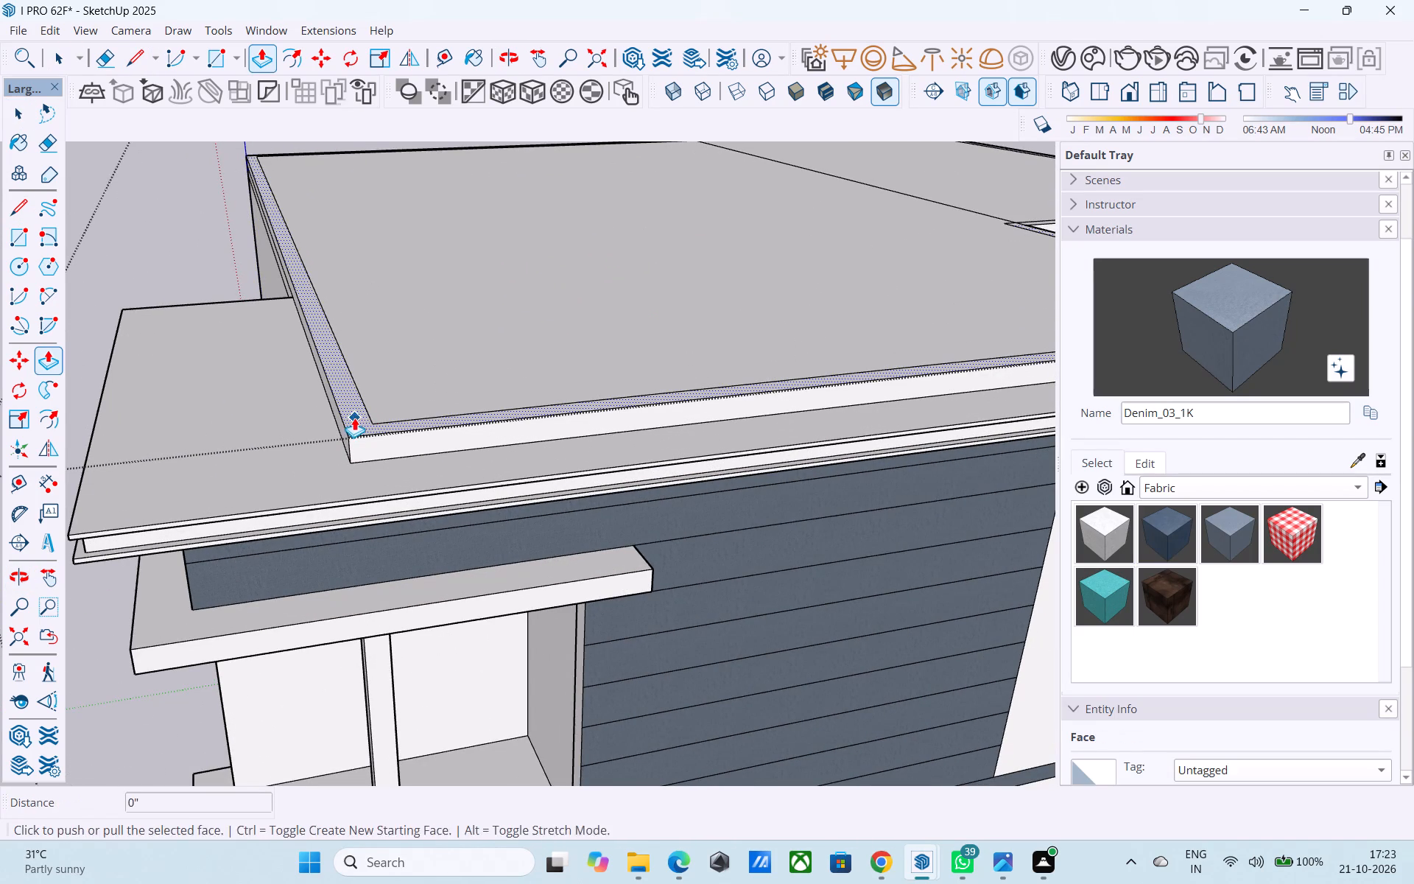
left_click(354, 418)
scroll(351, 351, "down", 10)
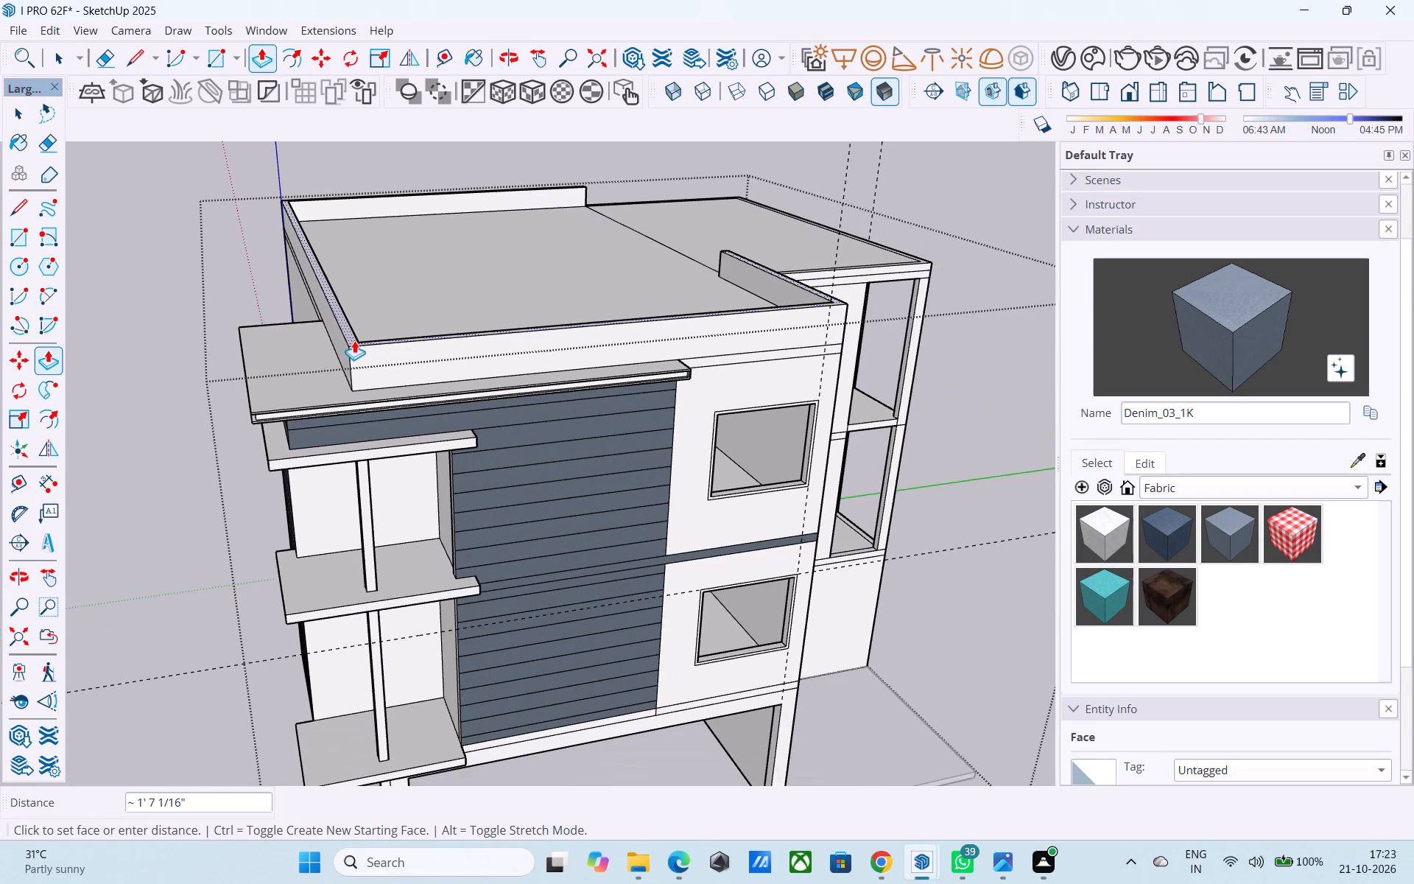
type("10'")
key("Return")
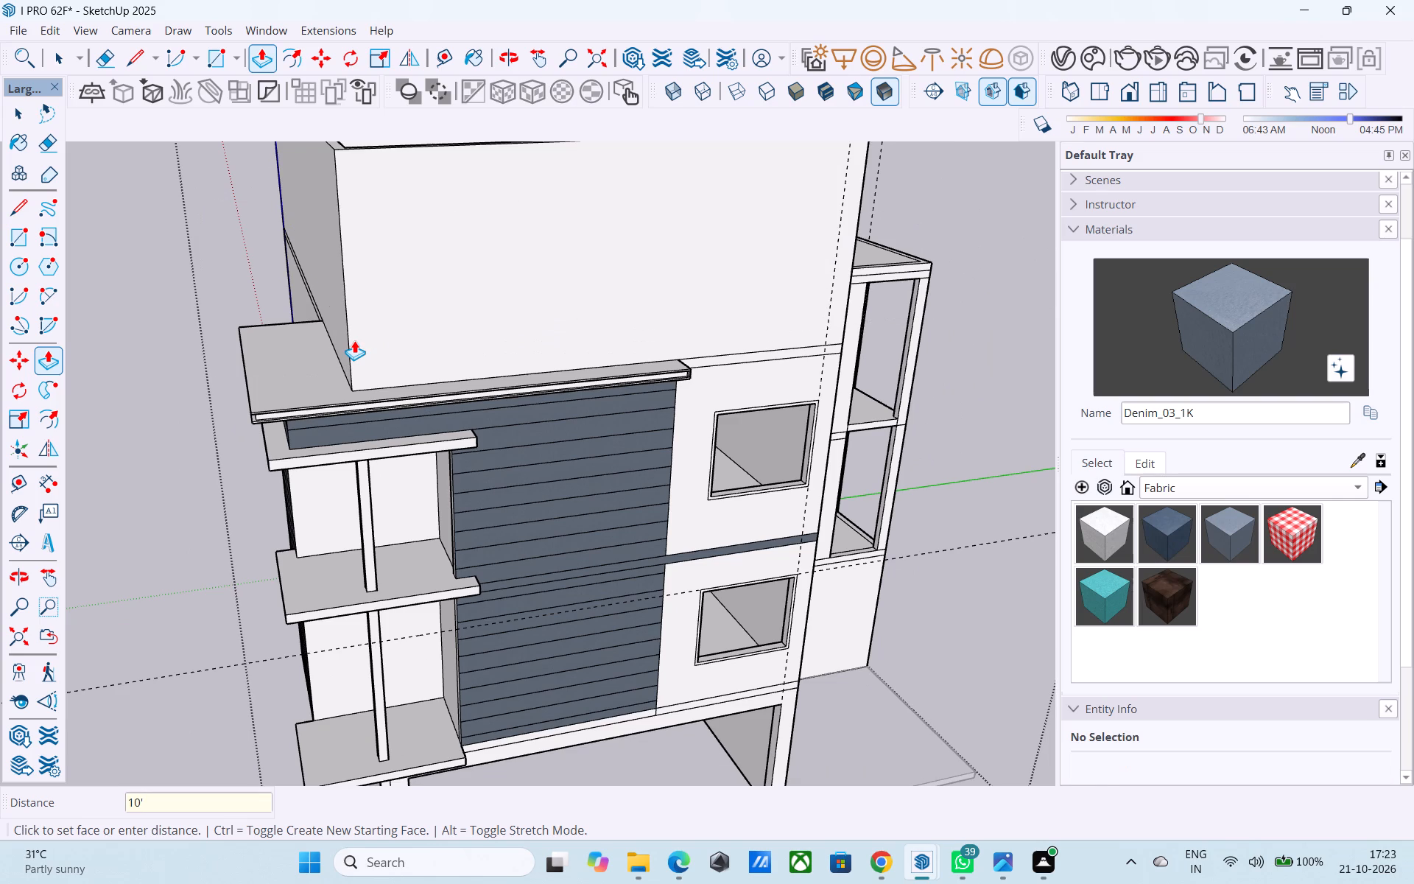
Examine the raised rooftop walls above the clad balcony corner from the front and side.
scroll(359, 348, "down", 2)
scroll(362, 354, "up", 1)
scroll(362, 354, "down", 3)
middle_click_drag(361, 357, 407, 313)
scroll(284, 371, "down", 5)
middle_click_drag(277, 373, 360, 353)
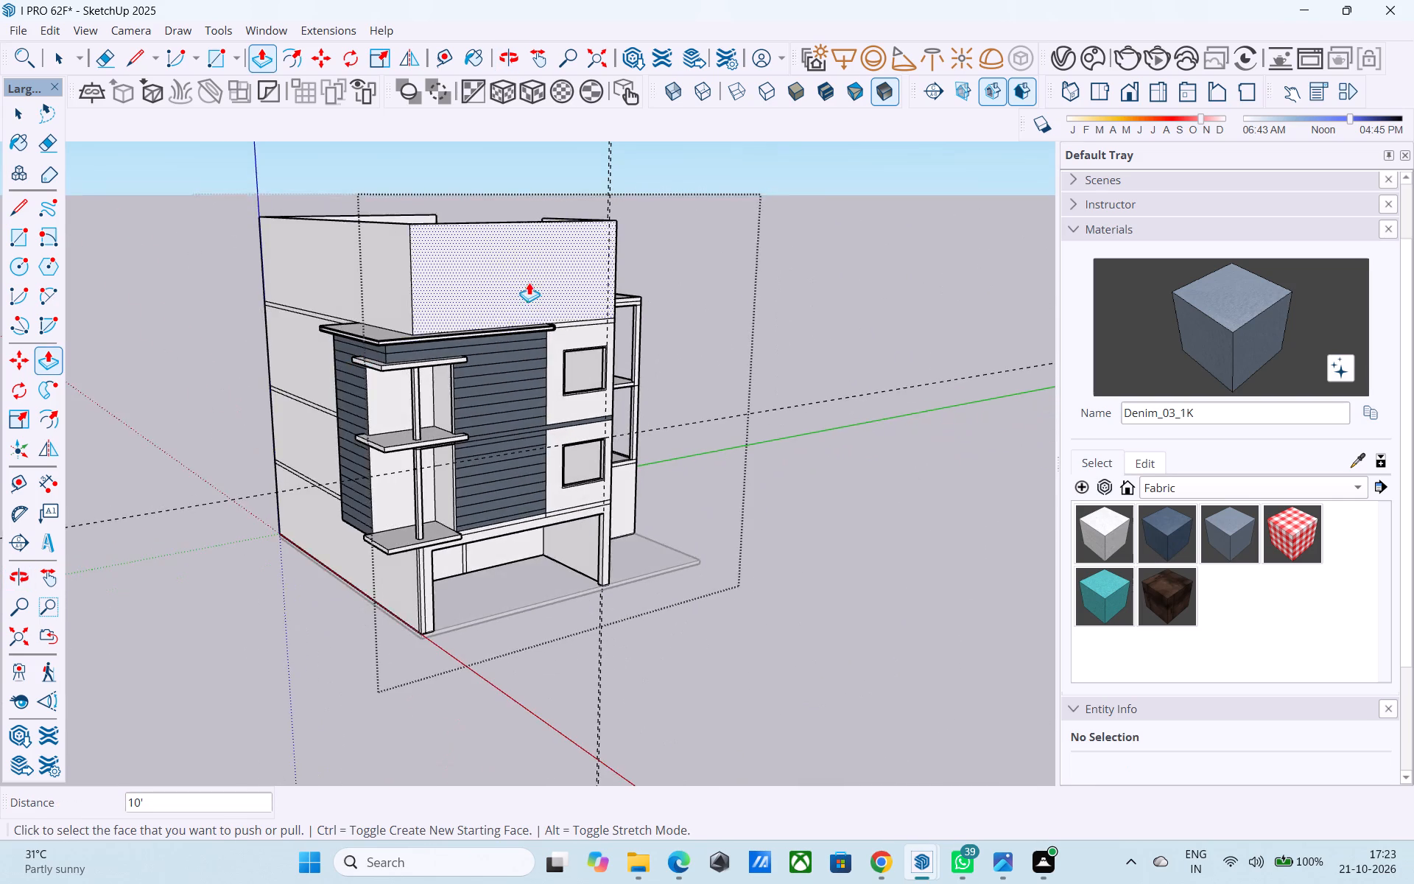
scroll(530, 281, "up", 5)
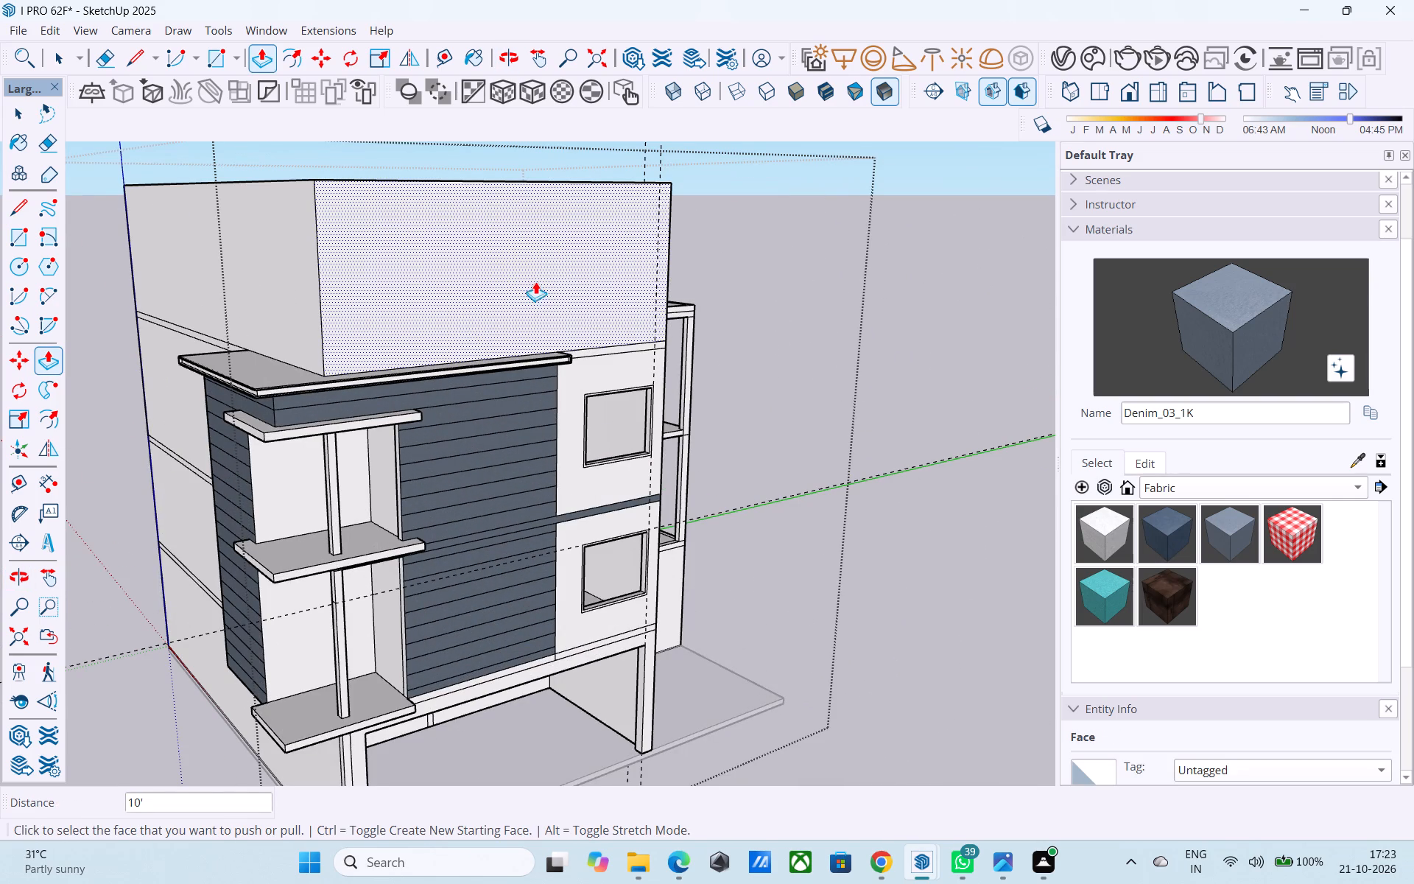
Examine the whole building with its raised rooftop walls from the front, the clad balcony corner and the plain side wall.
scroll(348, 479, "down", 2)
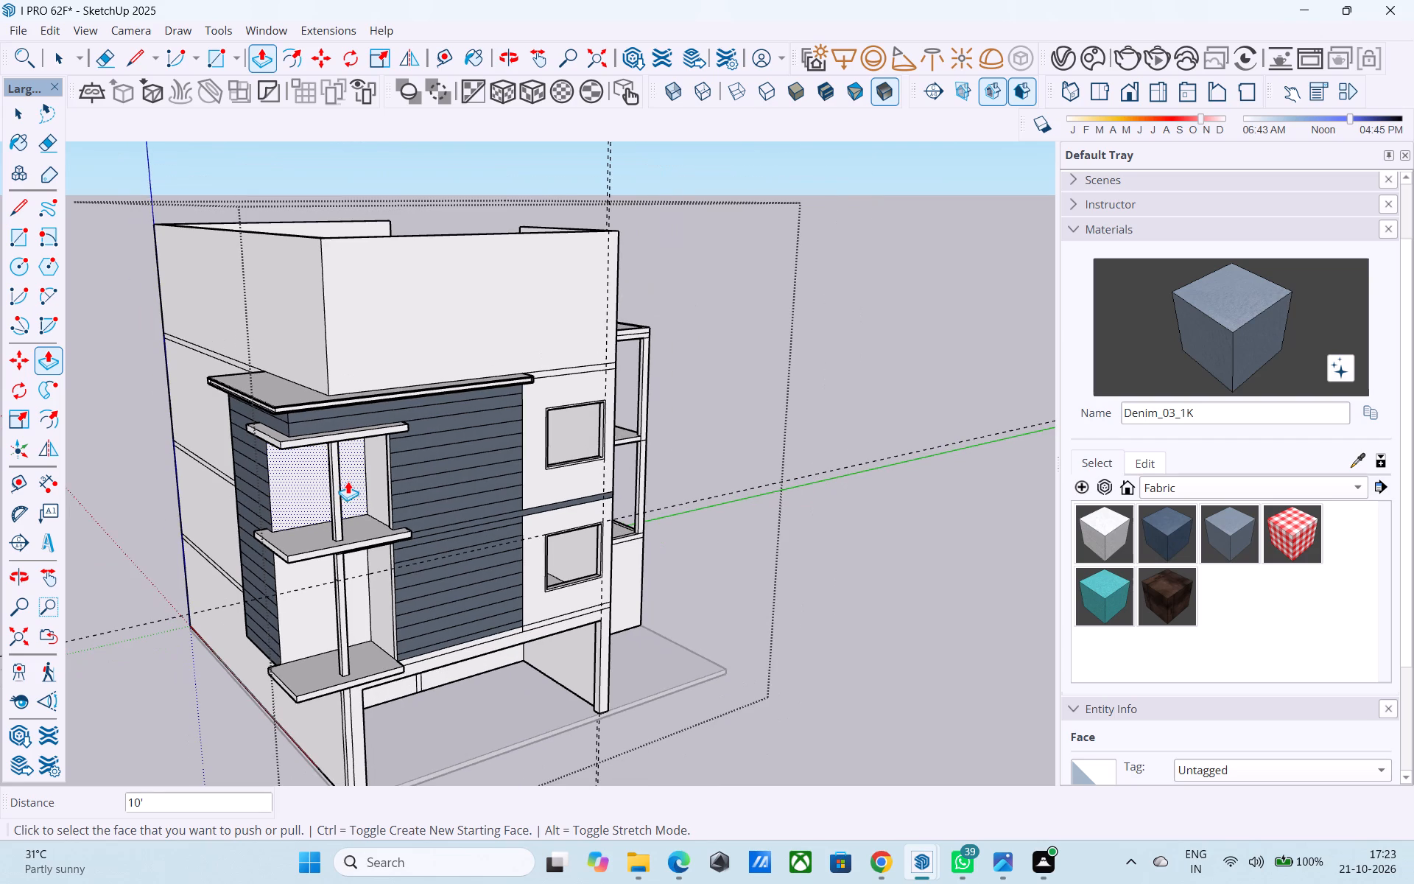
scroll(359, 487, "down", 1)
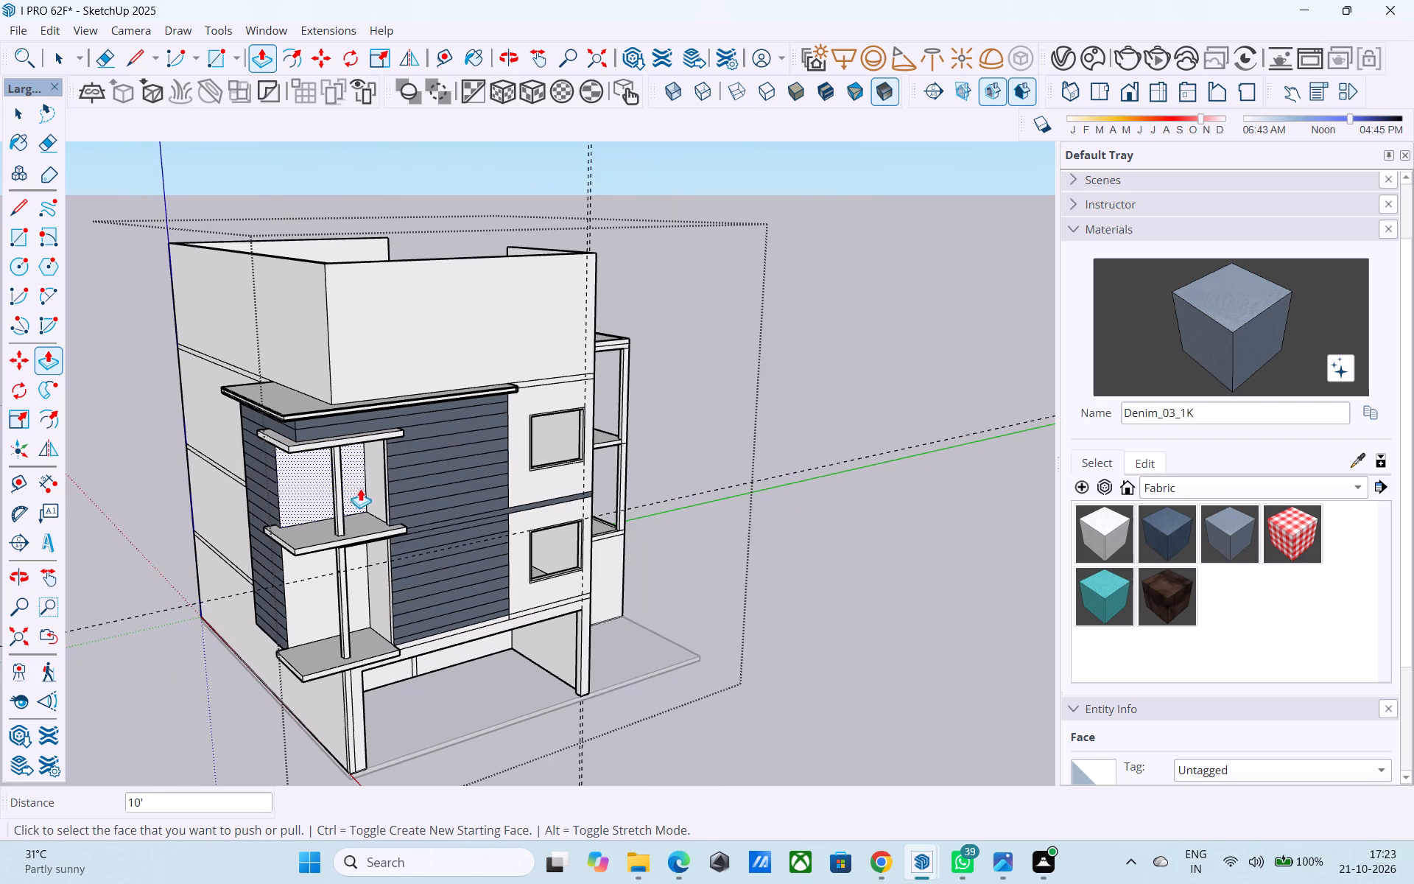
scroll(364, 495, "down", 4)
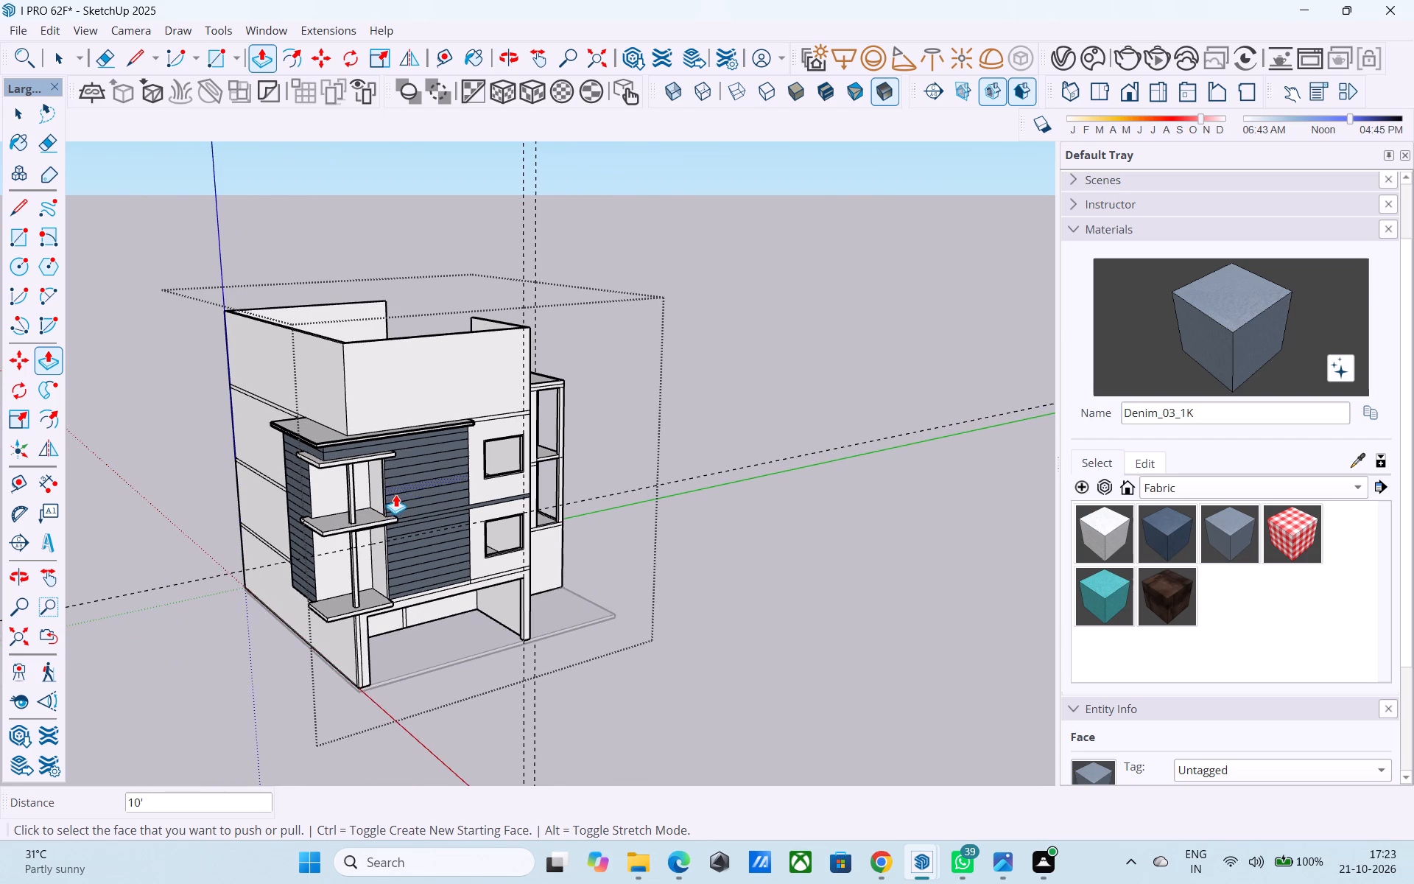
scroll(423, 490, "down", 2)
middle_click_drag(631, 443, 633, 457)
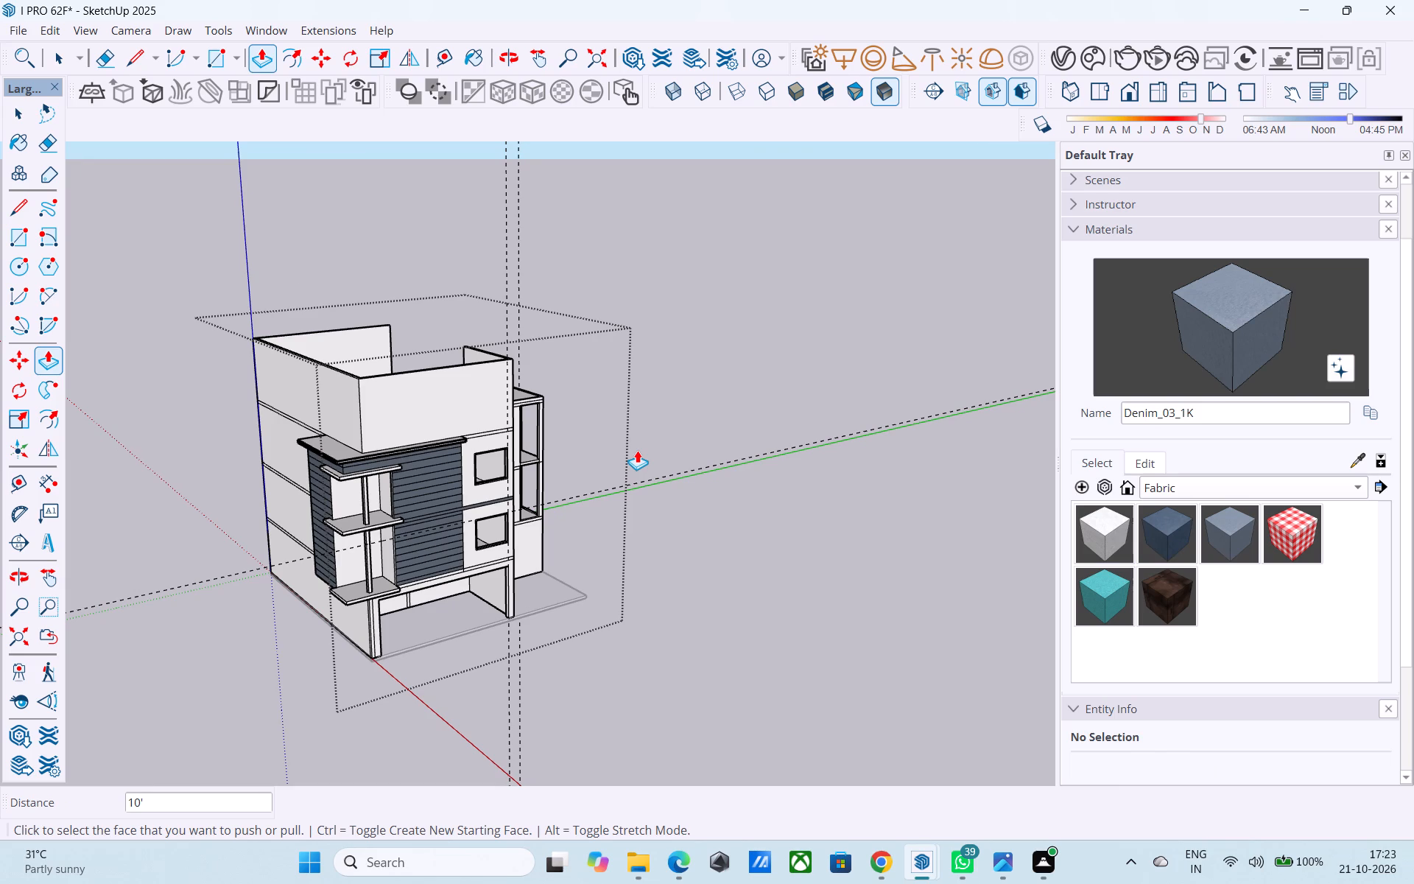
scroll(637, 450, "down", 3)
middle_click_drag(581, 493, 559, 480)
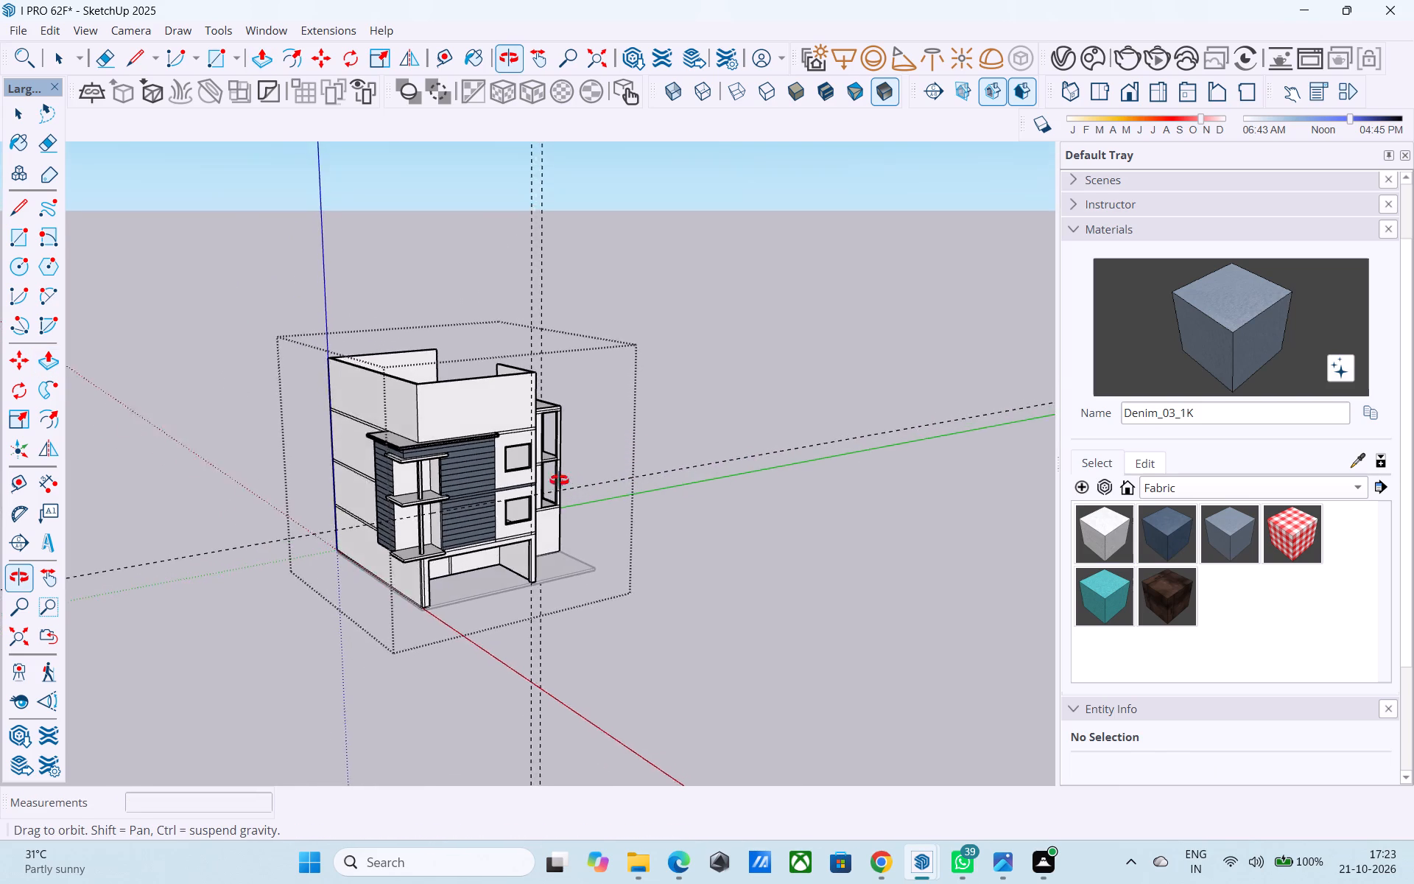
middle_click_drag(559, 480, 521, 494)
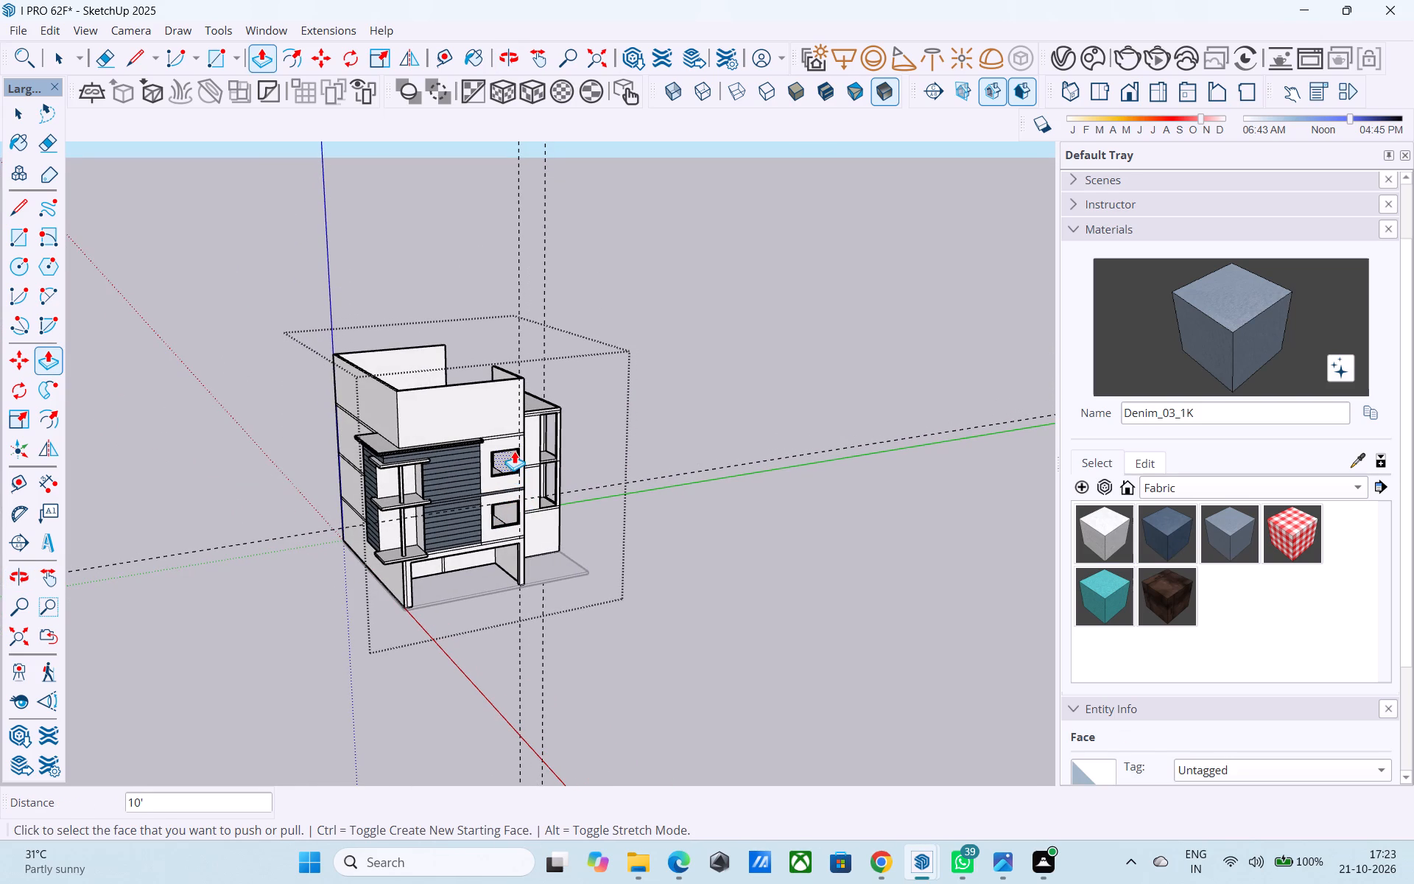
middle_click_drag(513, 431, 520, 369)
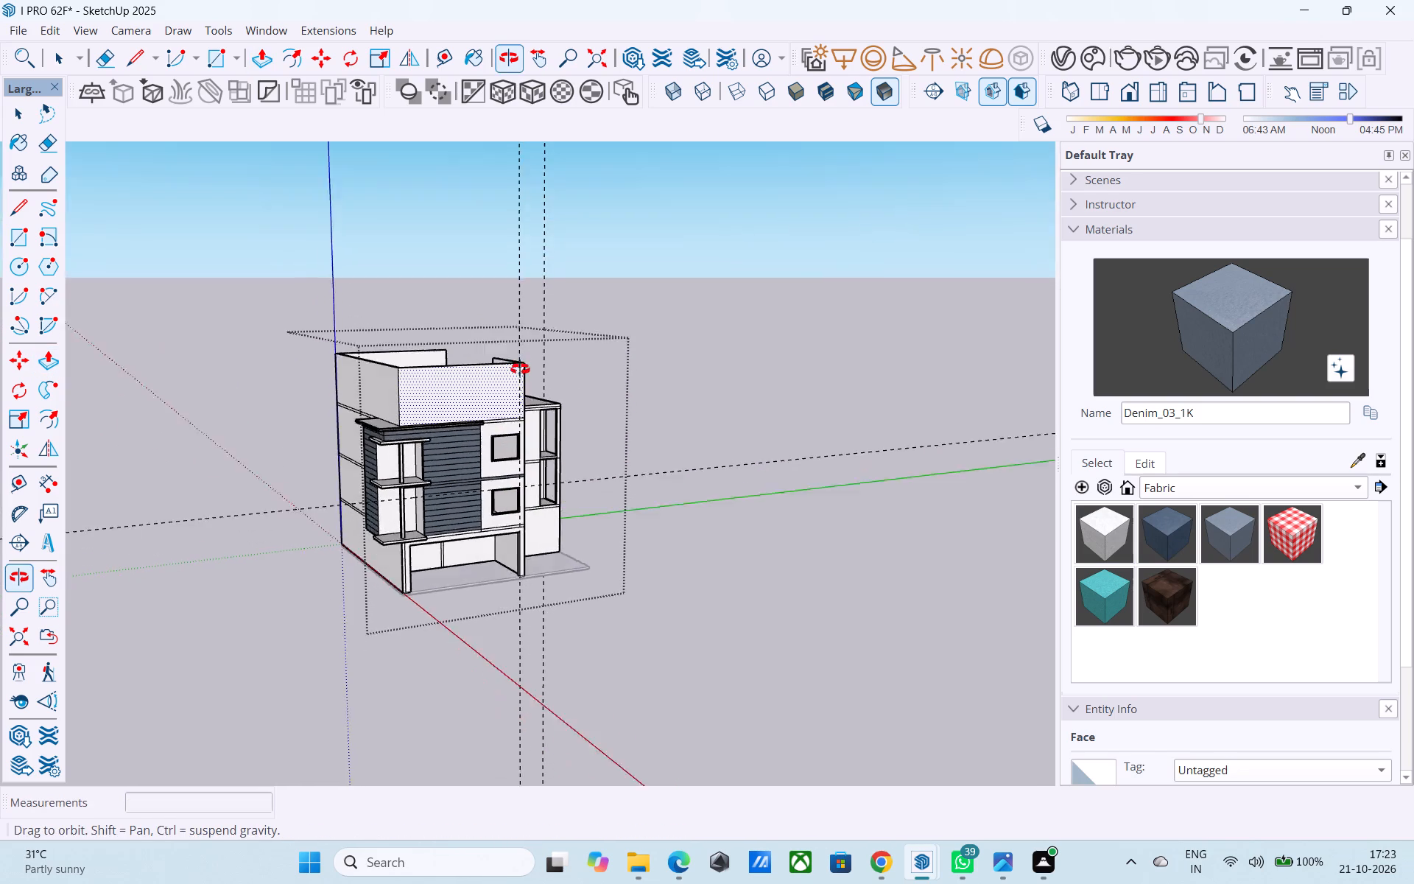
middle_click_drag(520, 369, 524, 352)
scroll(523, 355, "up", 3)
middle_click_drag(336, 453, 593, 415)
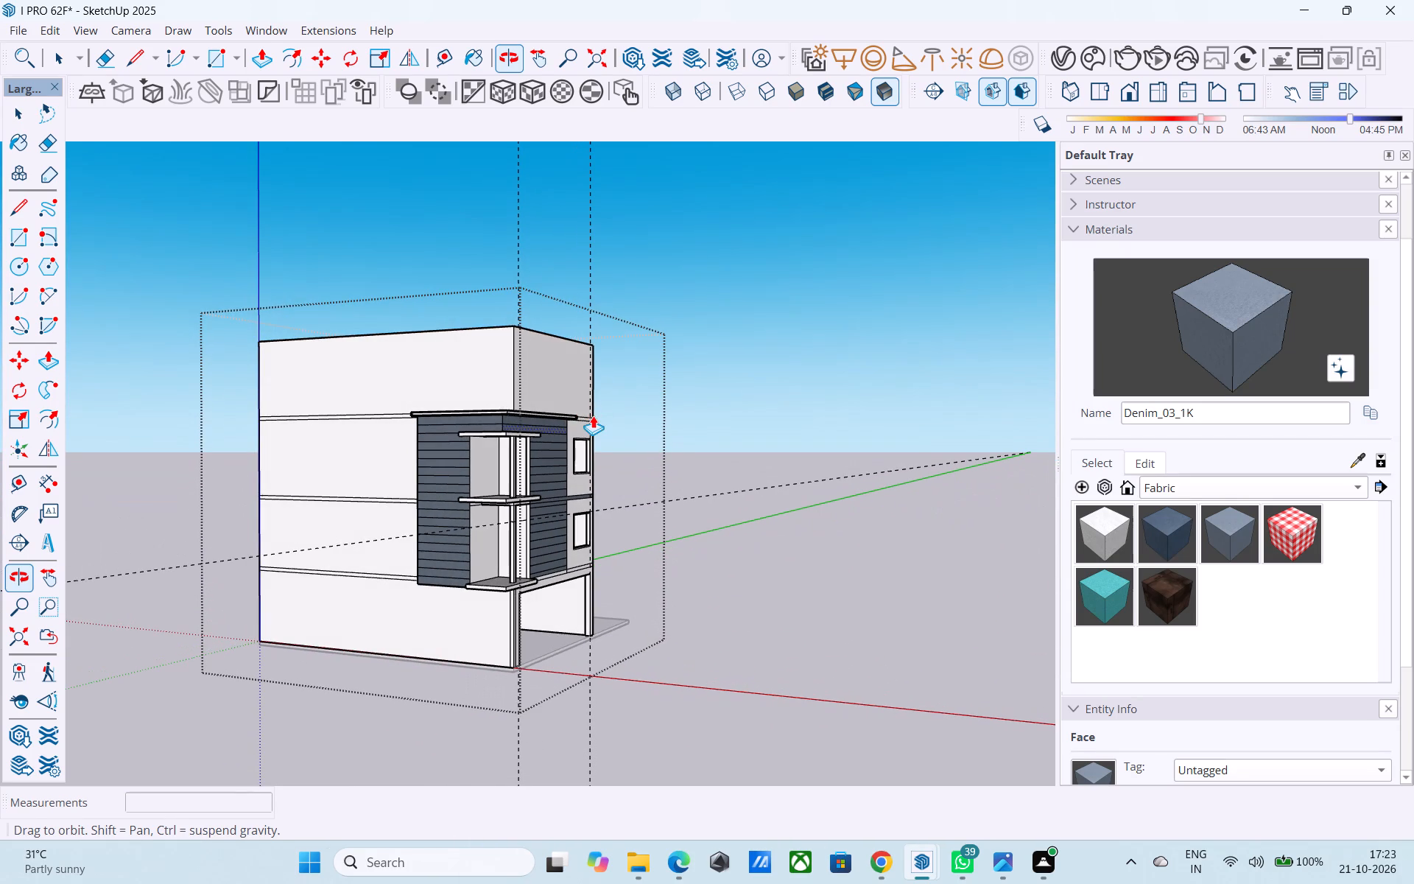
middle_click_drag(484, 436, 678, 457)
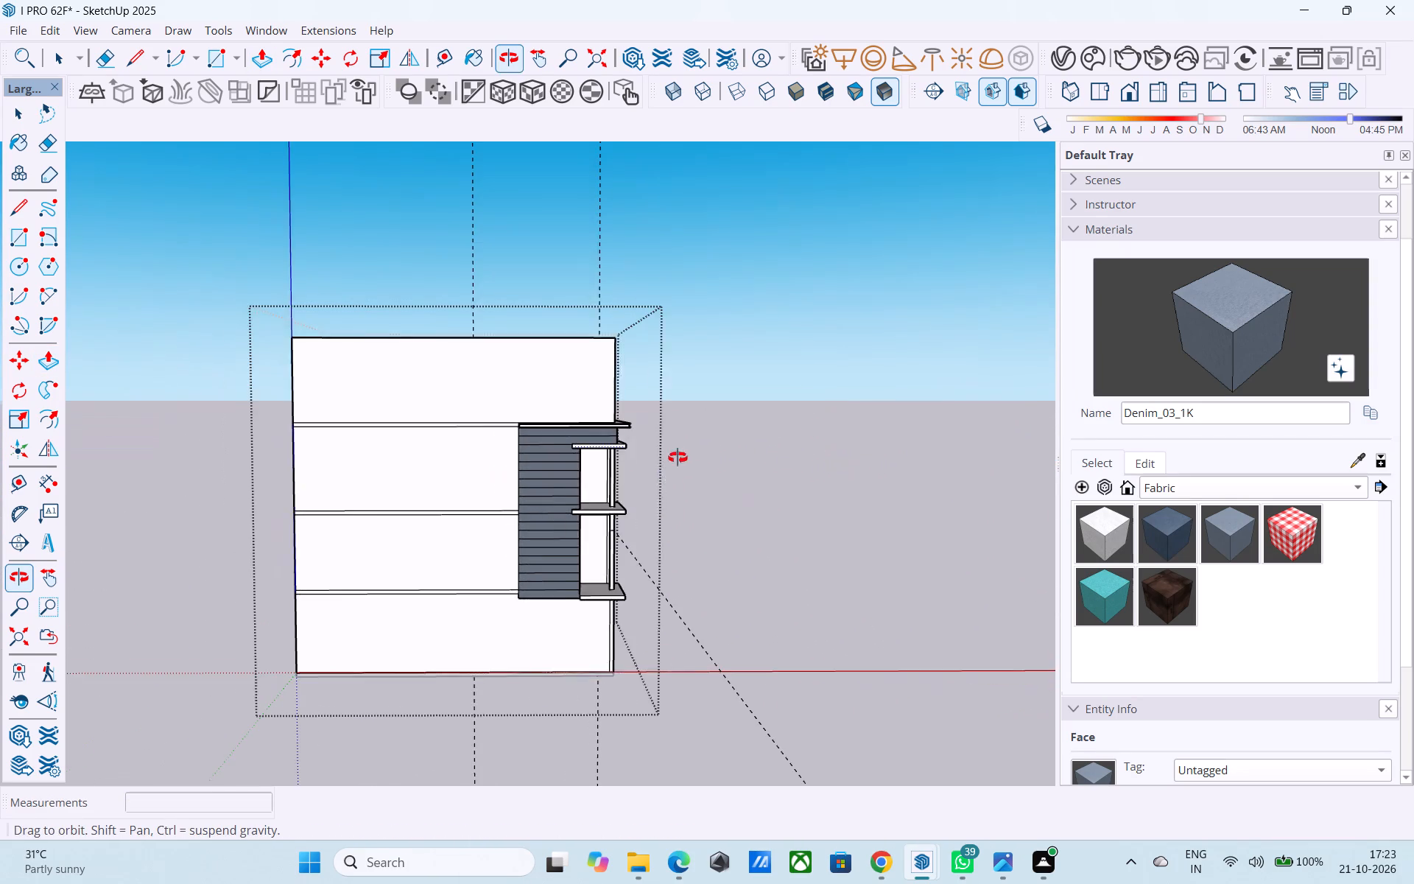
middle_click_drag(678, 457, 678, 458)
scroll(501, 491, "up", 5)
middle_click_drag(494, 481, 633, 647)
Place horizontal guides on the plain side wall 3' above the lowest and the middle floor-slab bands.
key("space")
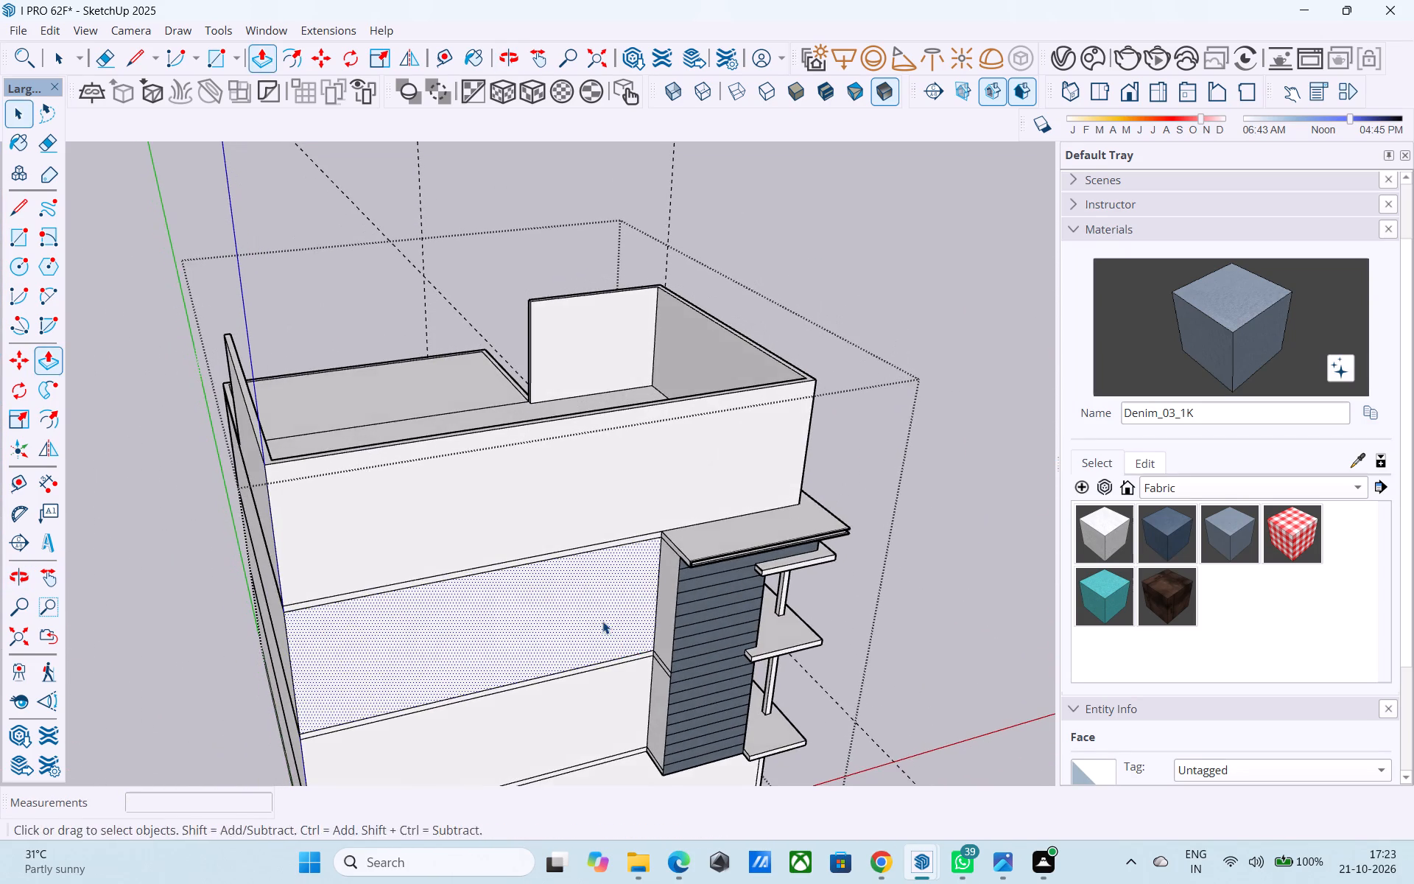
middle_click_drag(583, 622, 546, 522)
scroll(516, 445, "down", 5)
middle_click(490, 526)
key("l")
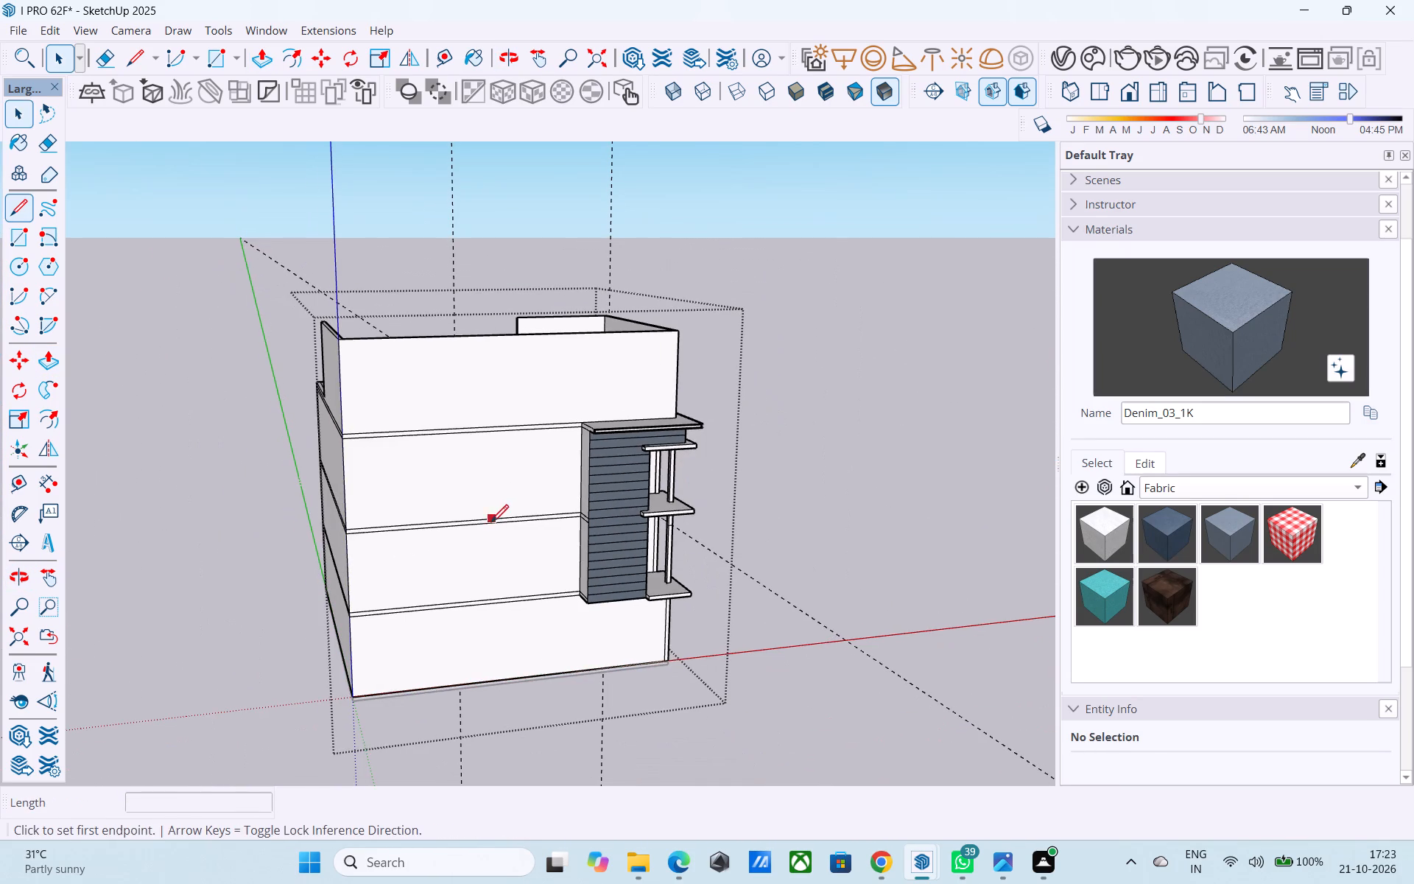
scroll(487, 525, "up", 5)
key("space")
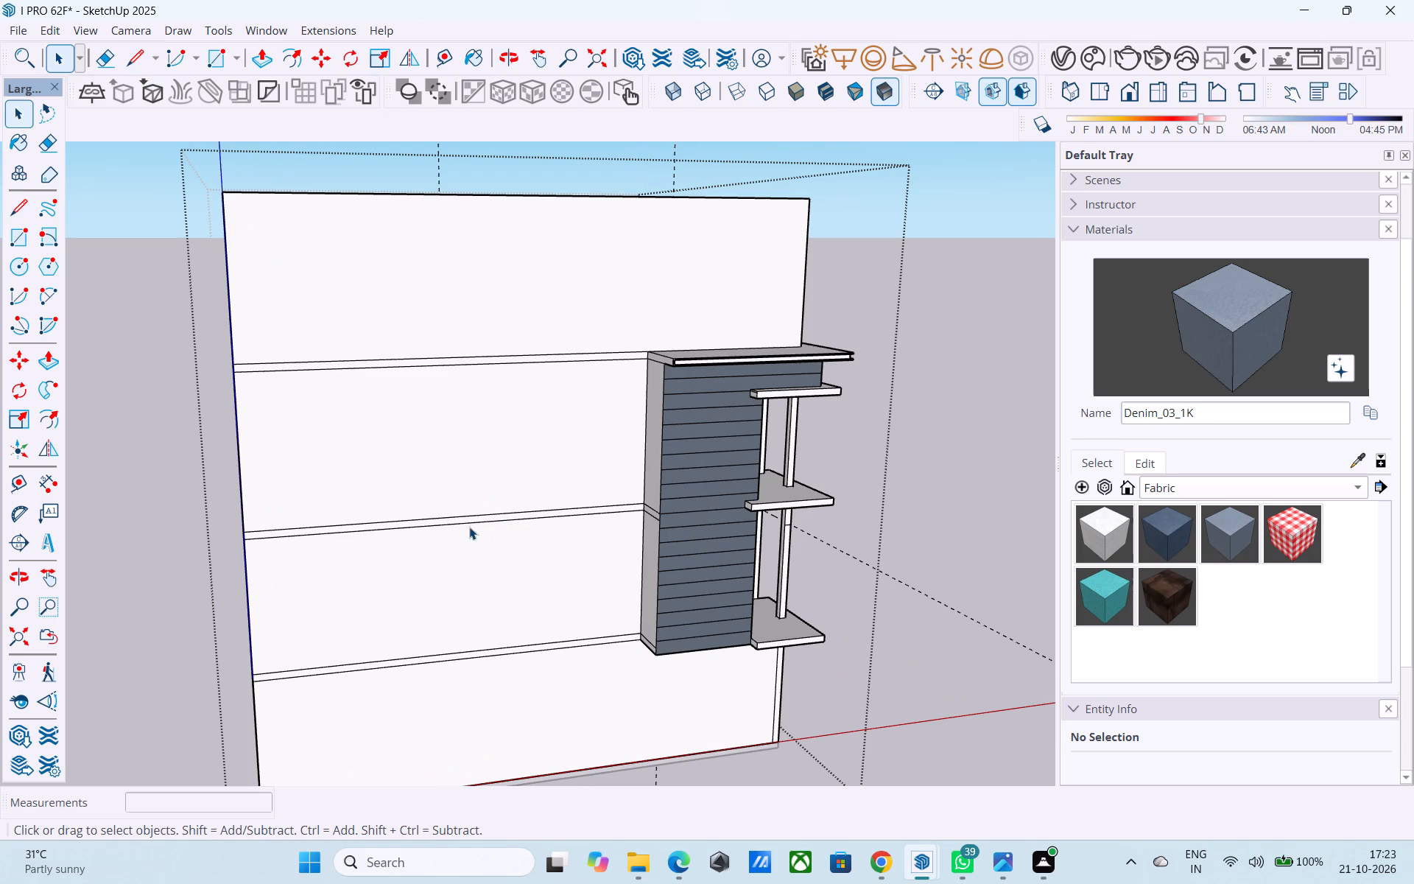
key("t")
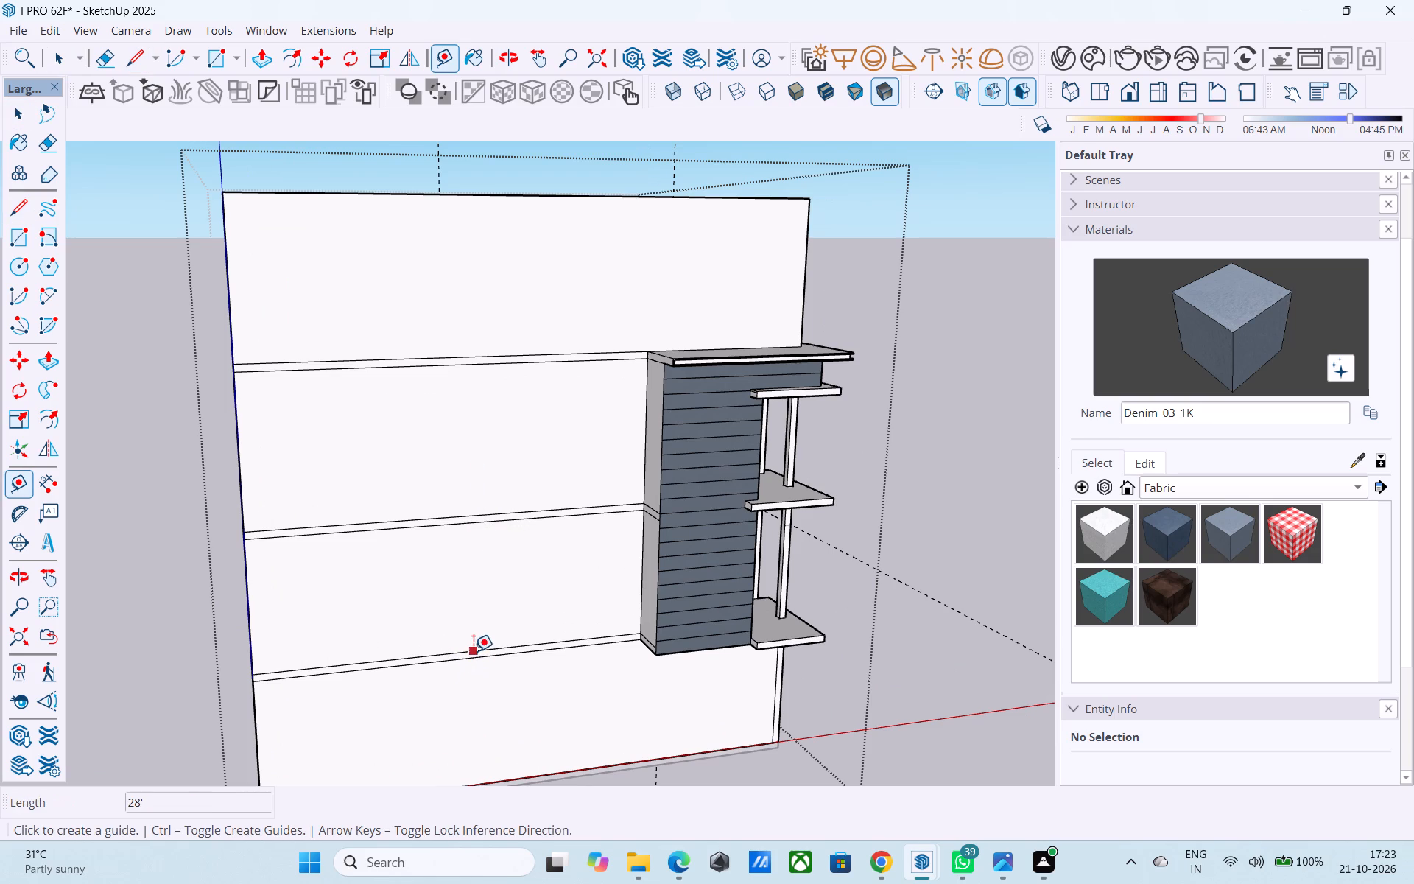
left_click(474, 650)
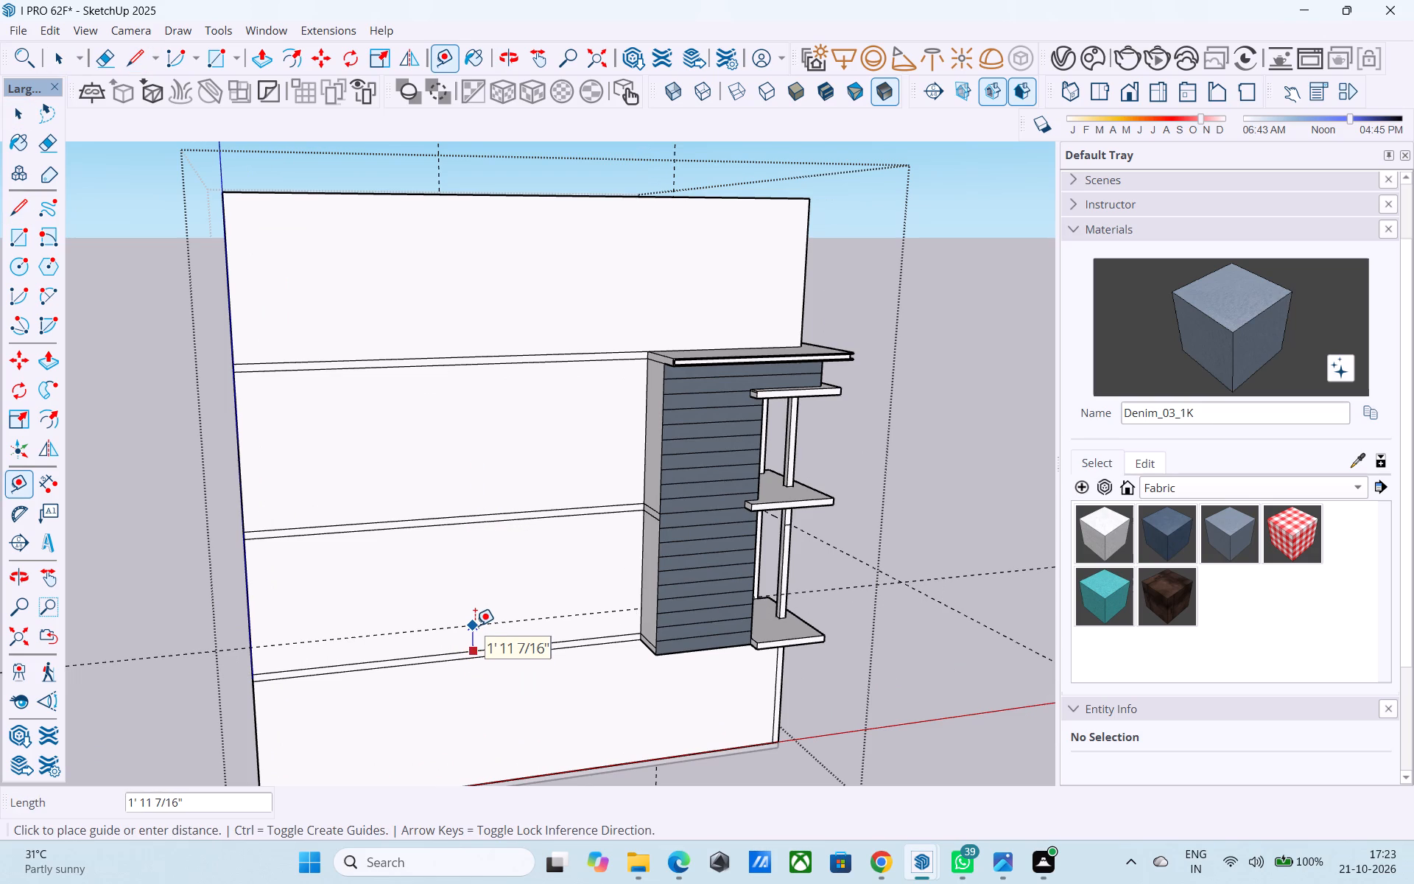
type("3'")
key("Return")
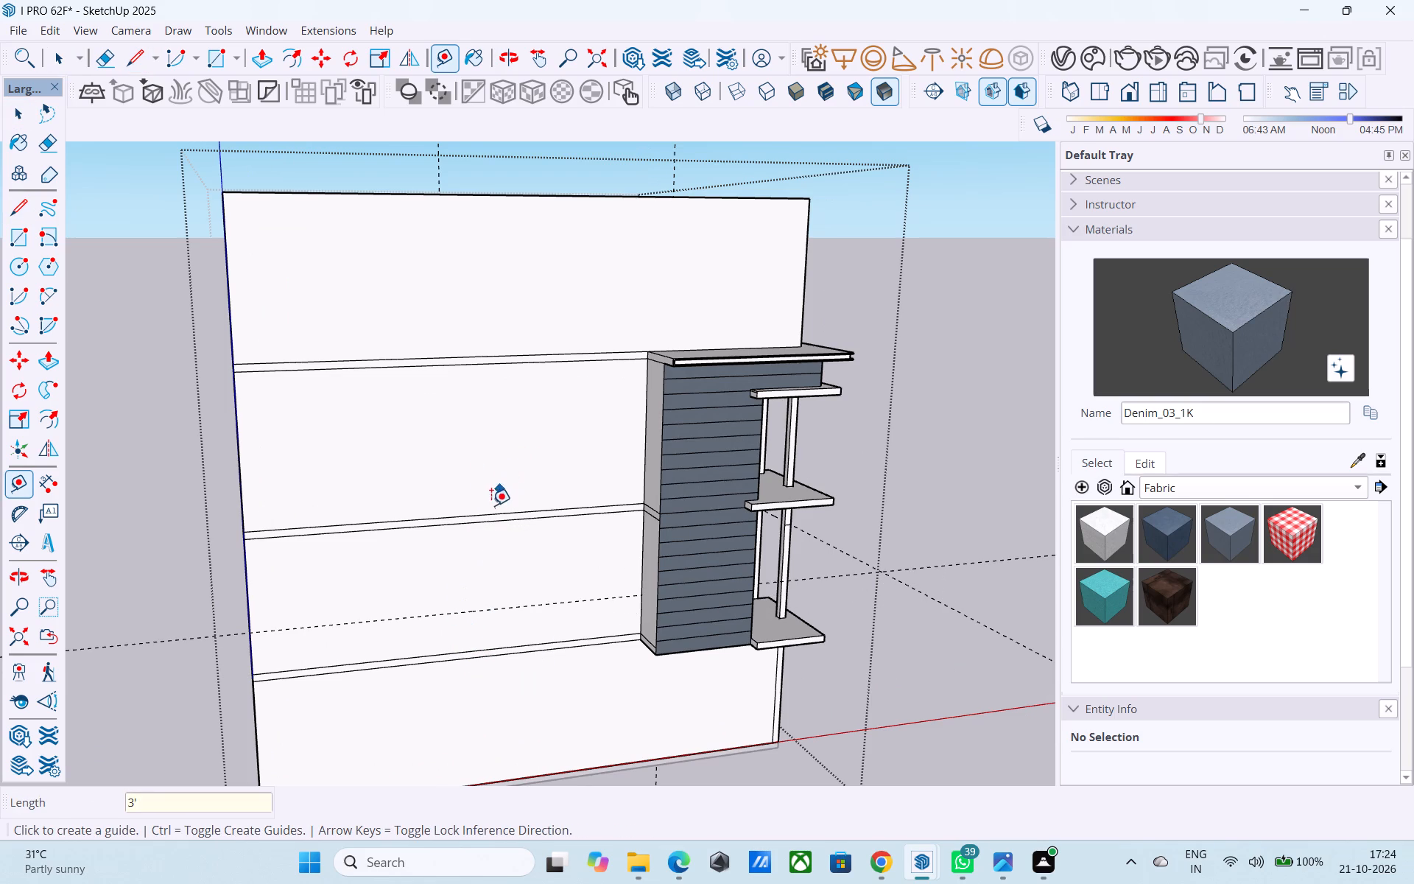
left_click(479, 511)
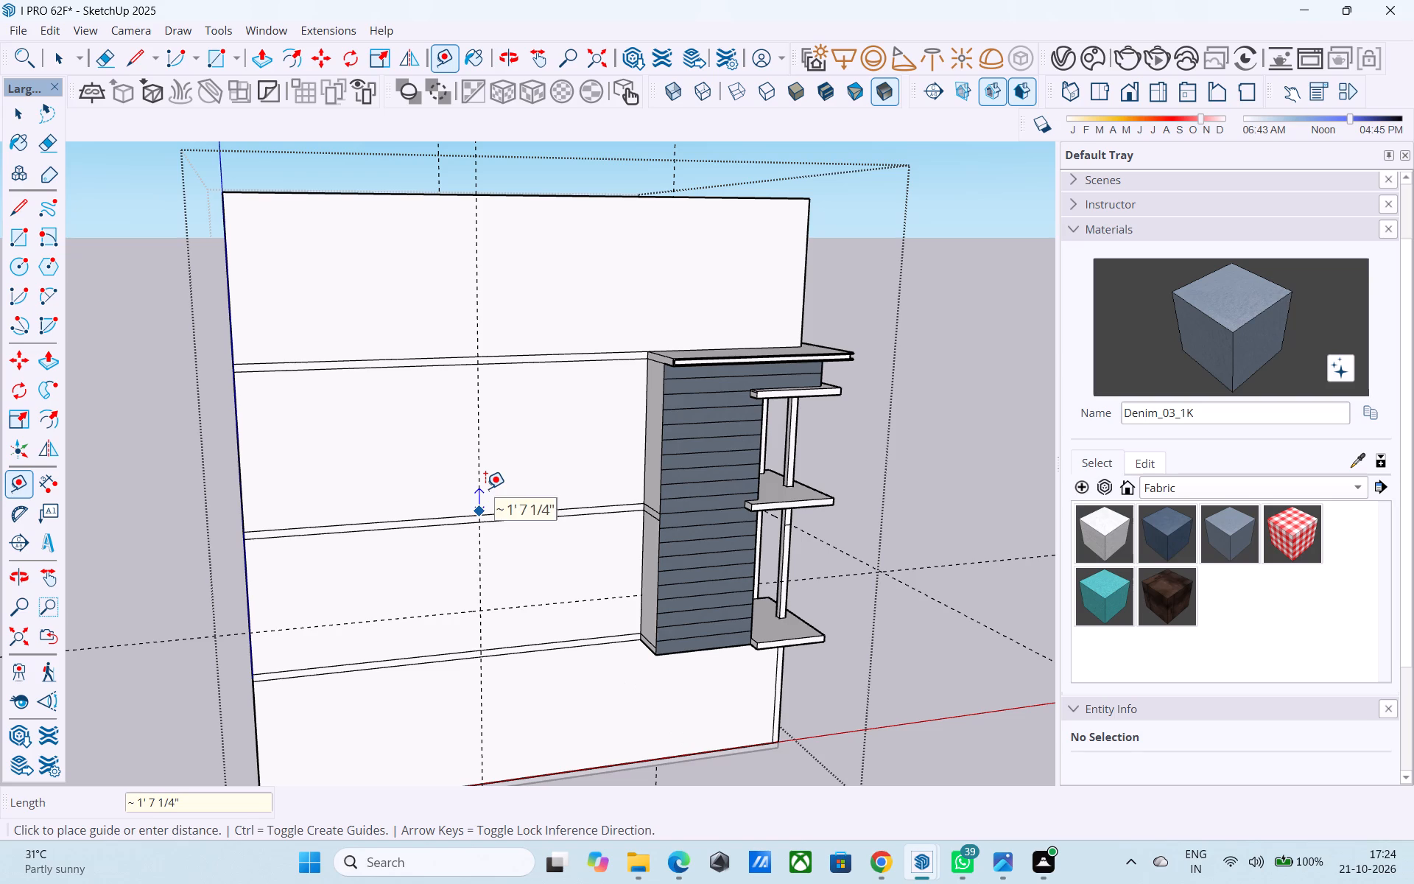
key("t")
left_click(485, 513)
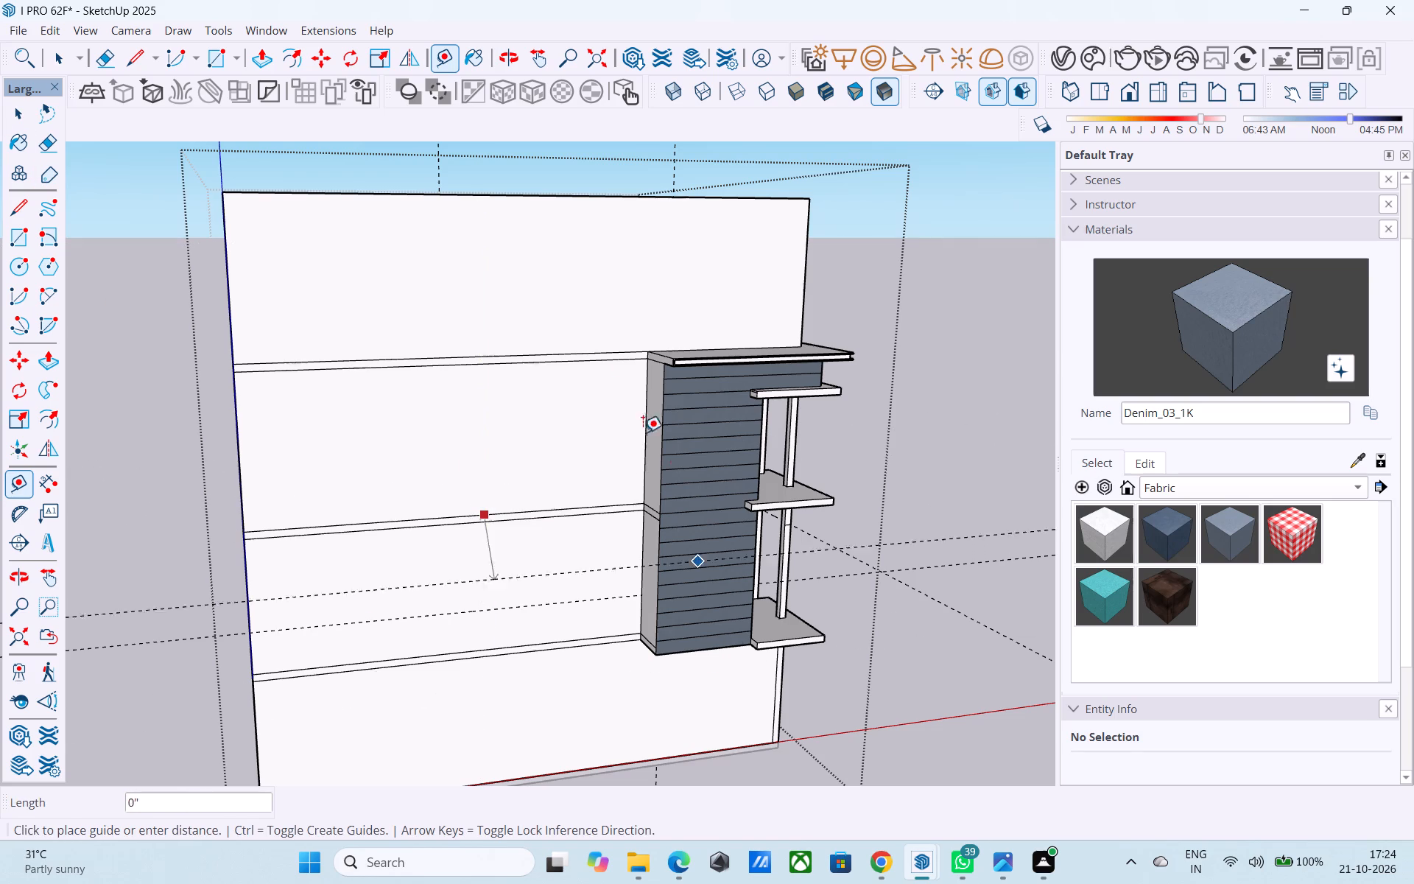
type("3'")
key("Return")
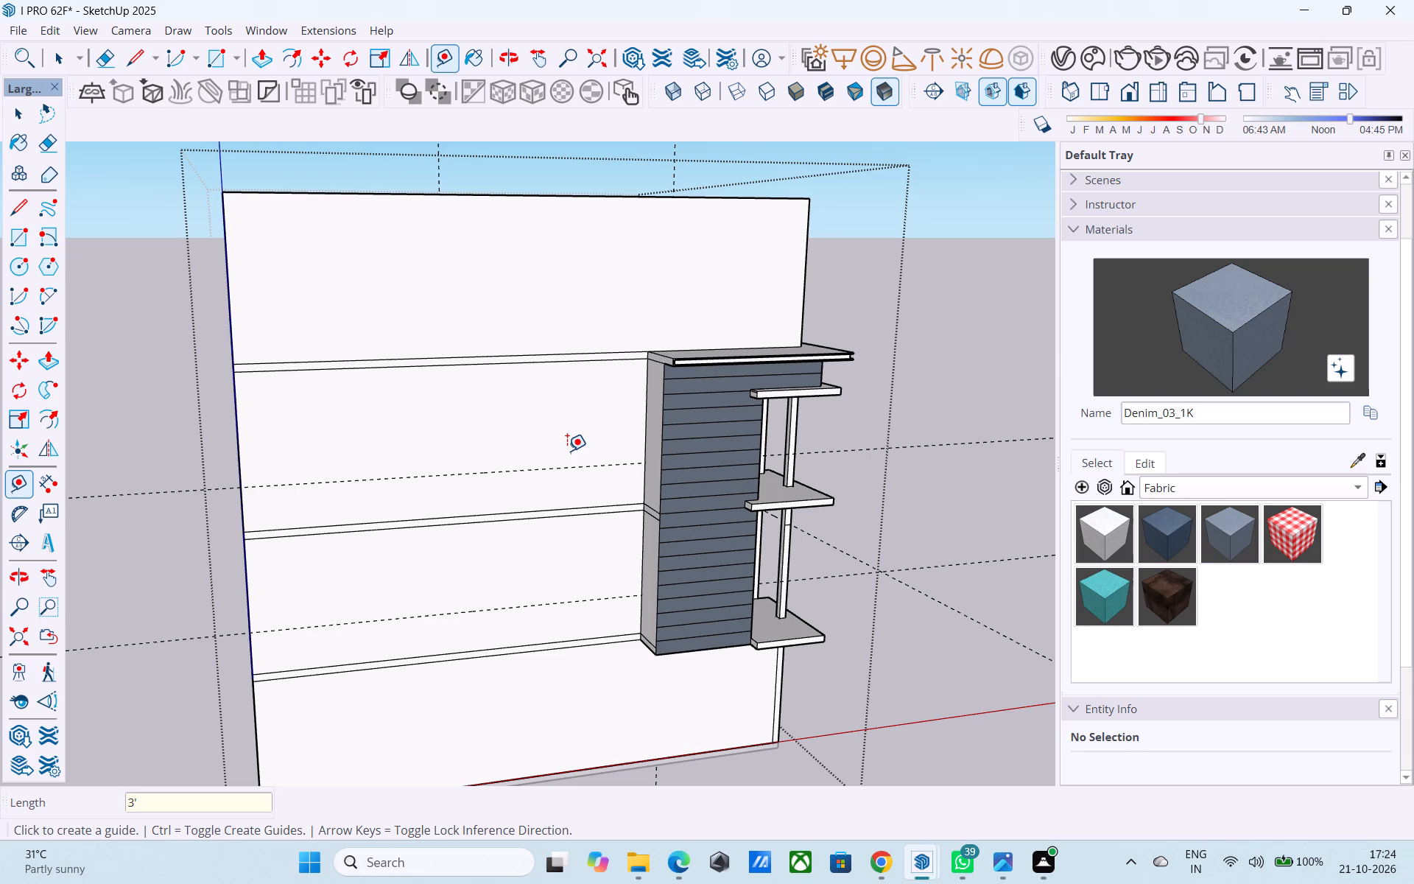
Place a vertical guide on the plain side wall 4' from the edge where it meets the cladding block.
scroll(614, 436, "up", 3)
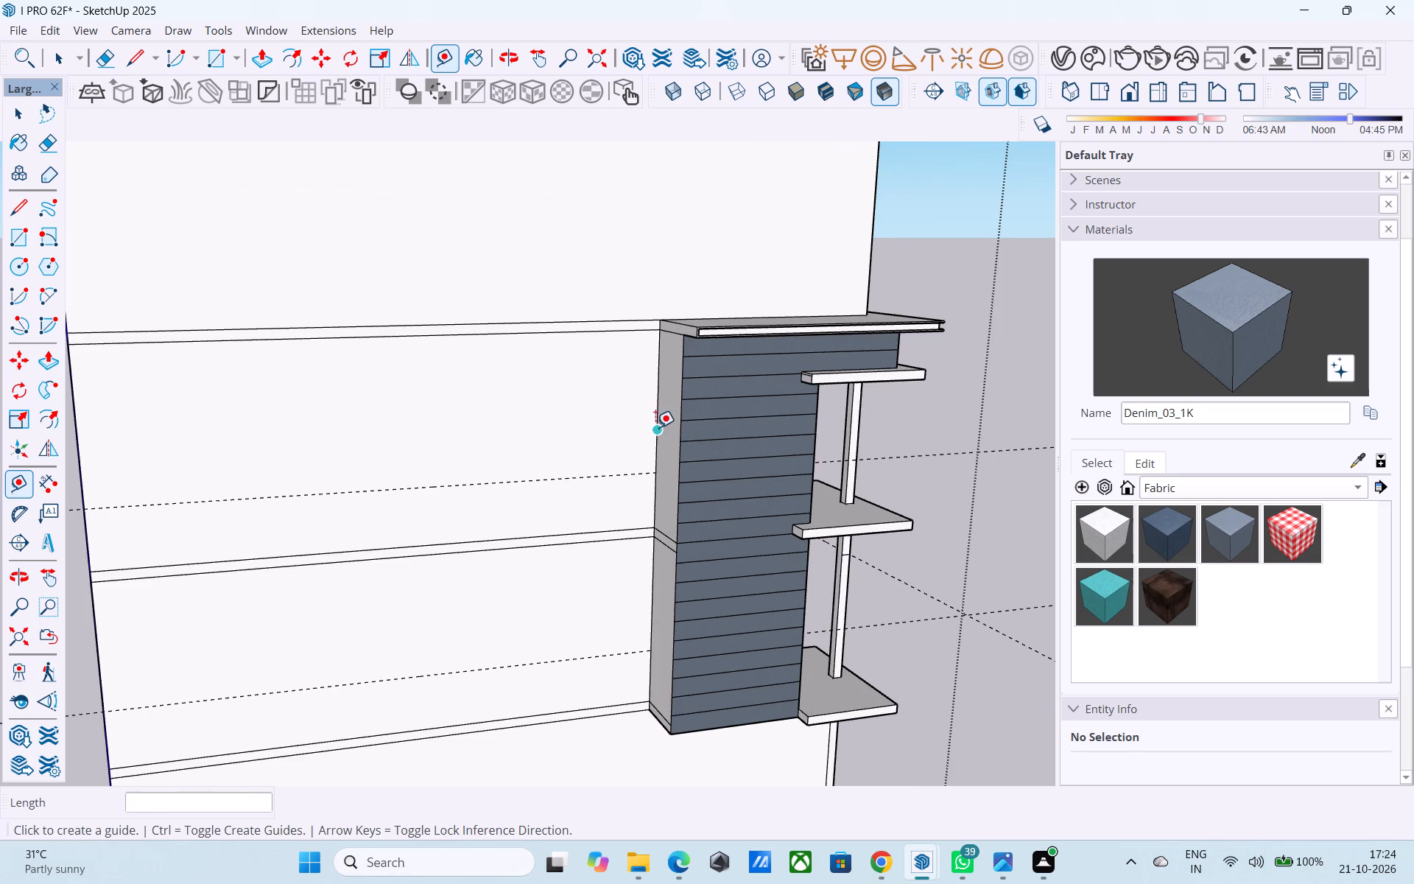
left_click(657, 421)
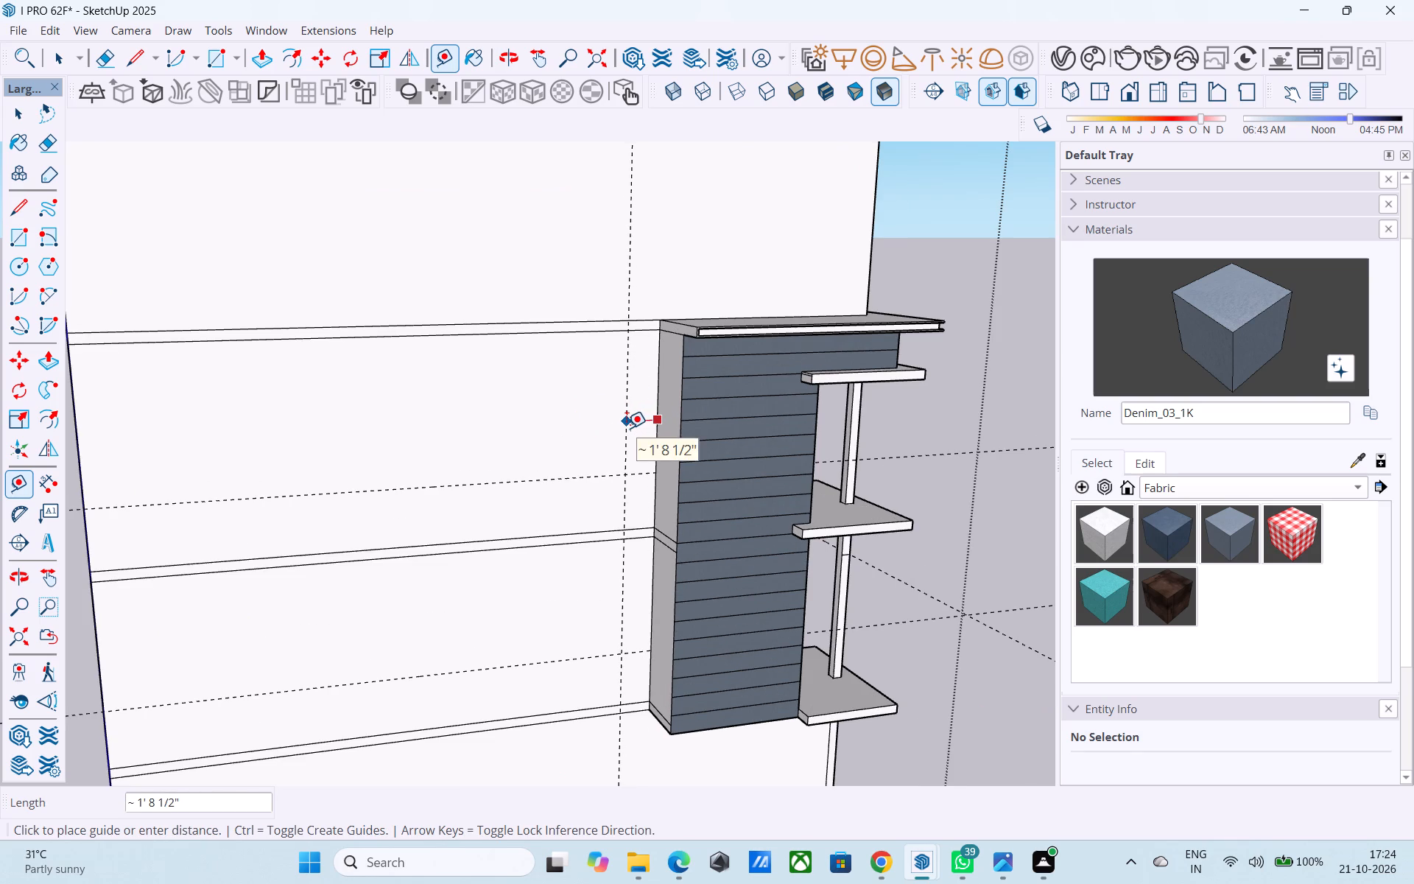
middle_click_drag(627, 427, 702, 597)
scroll(726, 606, "up", 18)
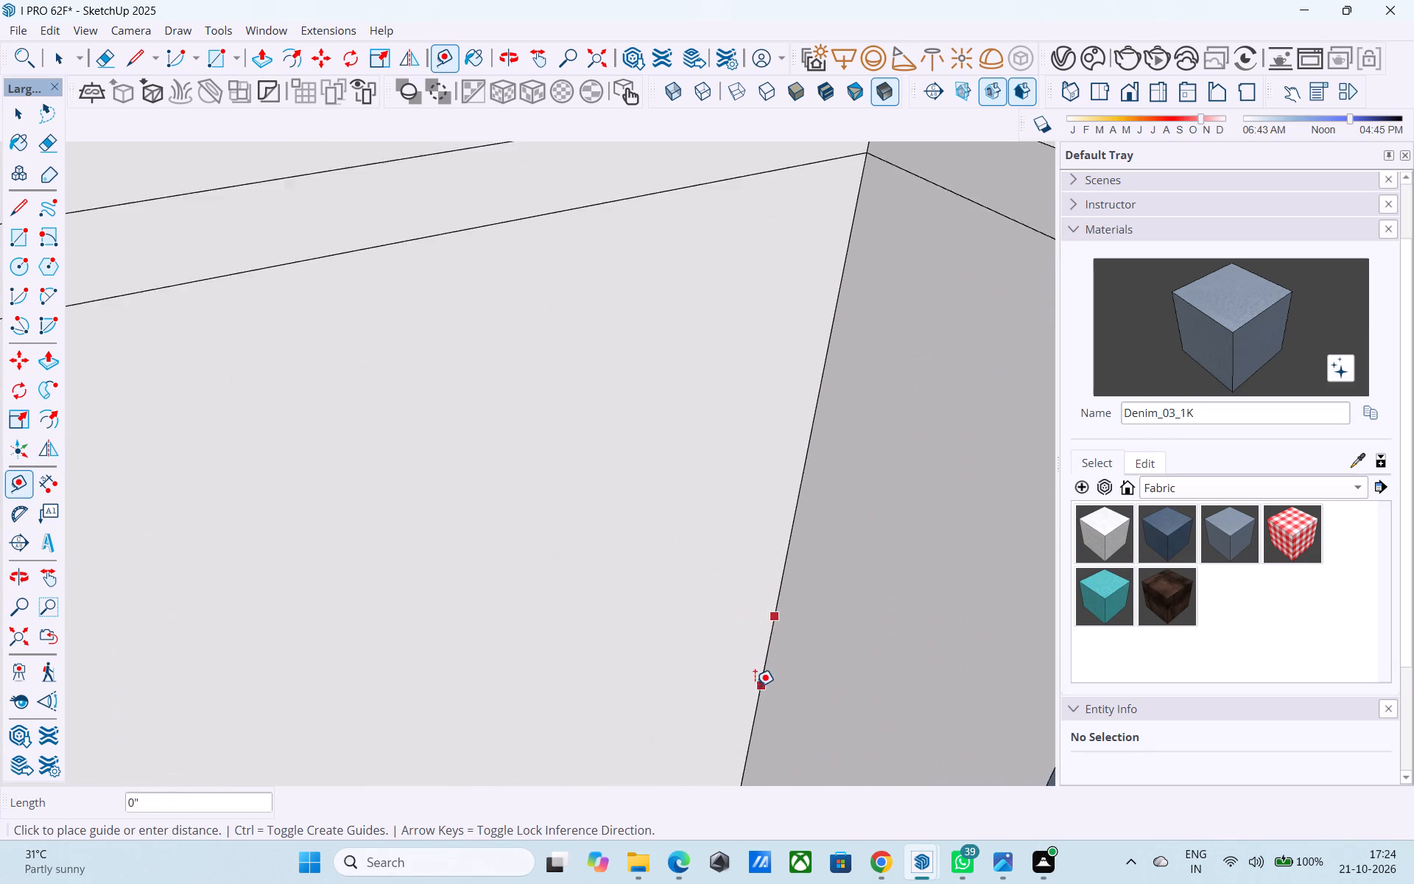
scroll(755, 687, "up", 3)
scroll(591, 624, "down", 10)
scroll(587, 605, "up", 3)
scroll(587, 605, "down", 12)
middle_click_drag(580, 587, 552, 480)
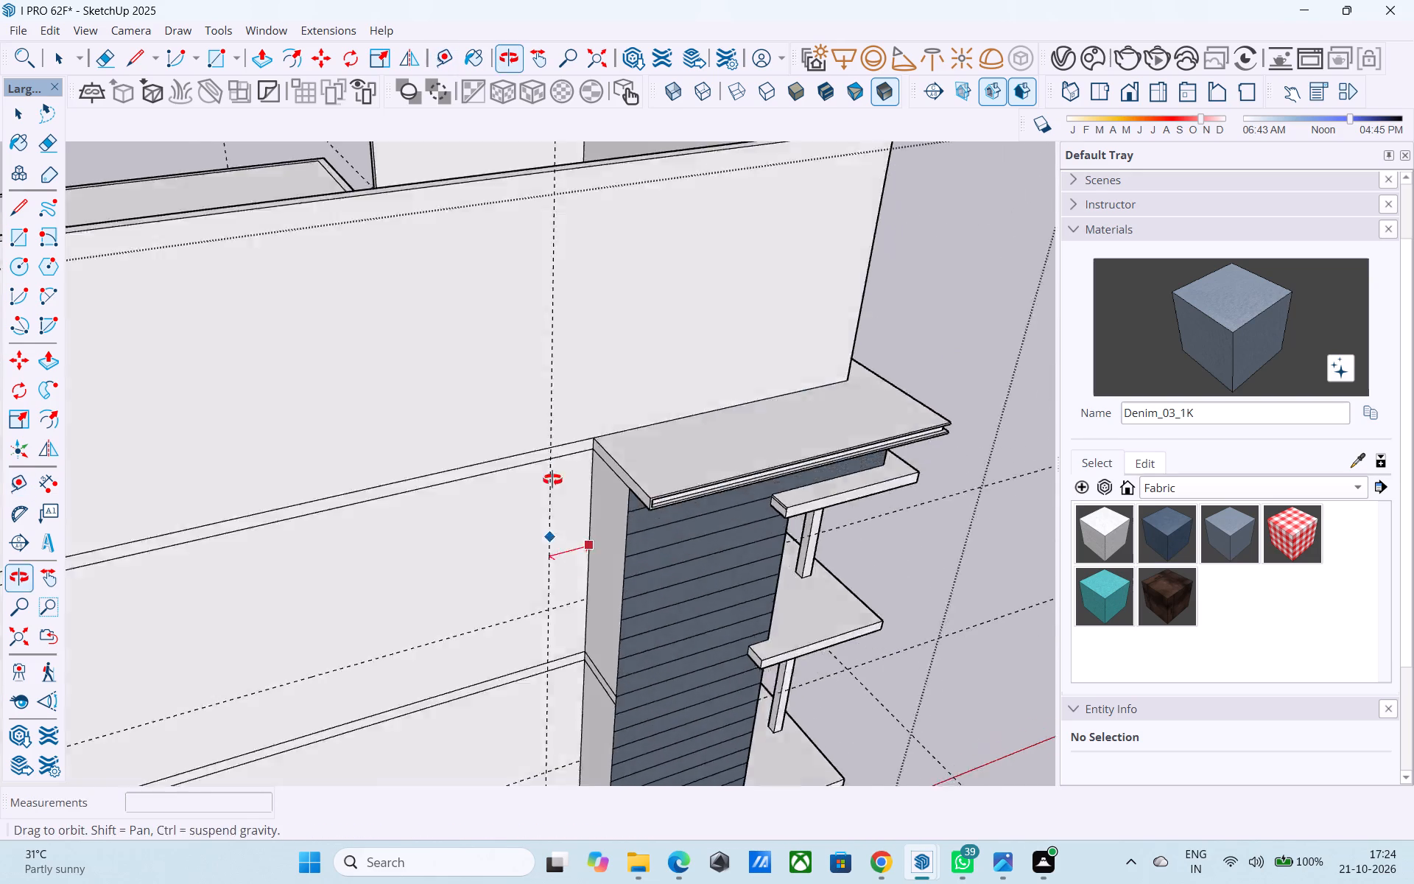
middle_click_drag(552, 480, 552, 466)
scroll(552, 468, "down", 7)
middle_click_drag(513, 449, 511, 541)
scroll(511, 531, "up", 4)
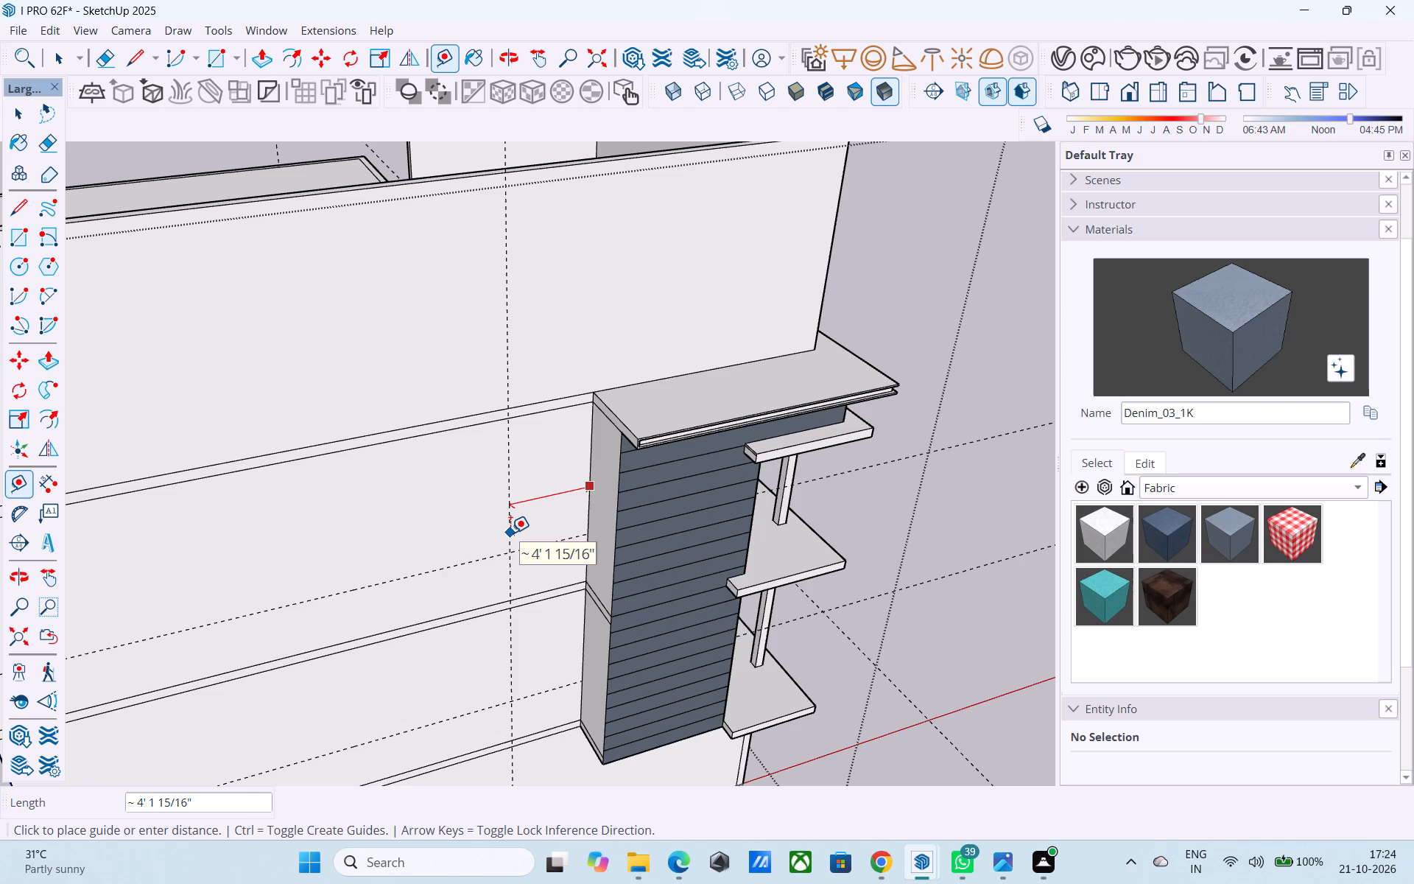
key("2")
key("BackSpace")
type("4'")
key("Return")
Place a vertical guide on the plain side wall 4' in from its outer corner edge, opposite the cladding.
scroll(588, 429, "down", 9)
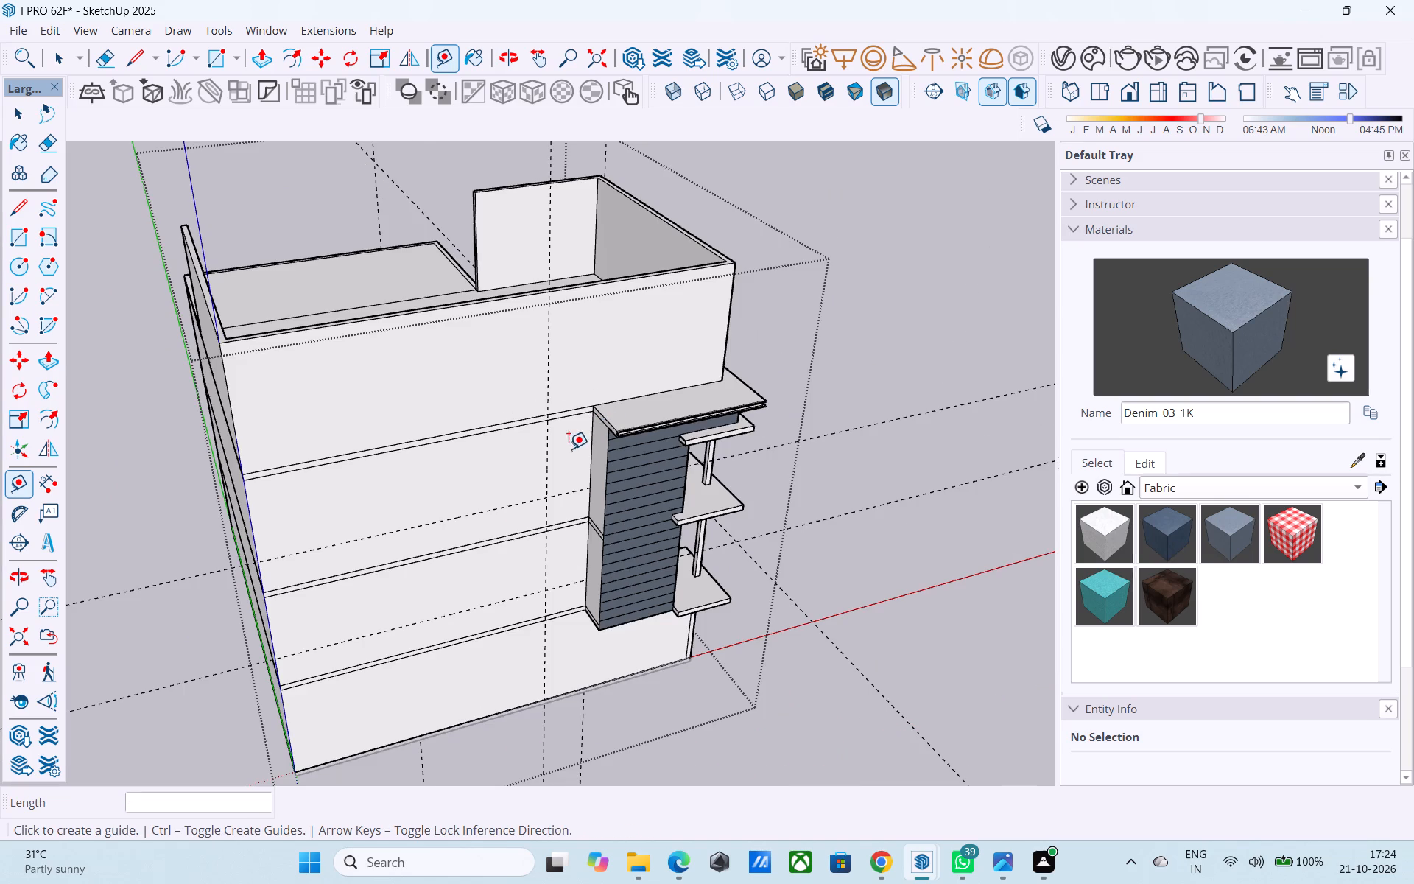
middle_click_drag(269, 515, 279, 494)
scroll(292, 517, "up", 6)
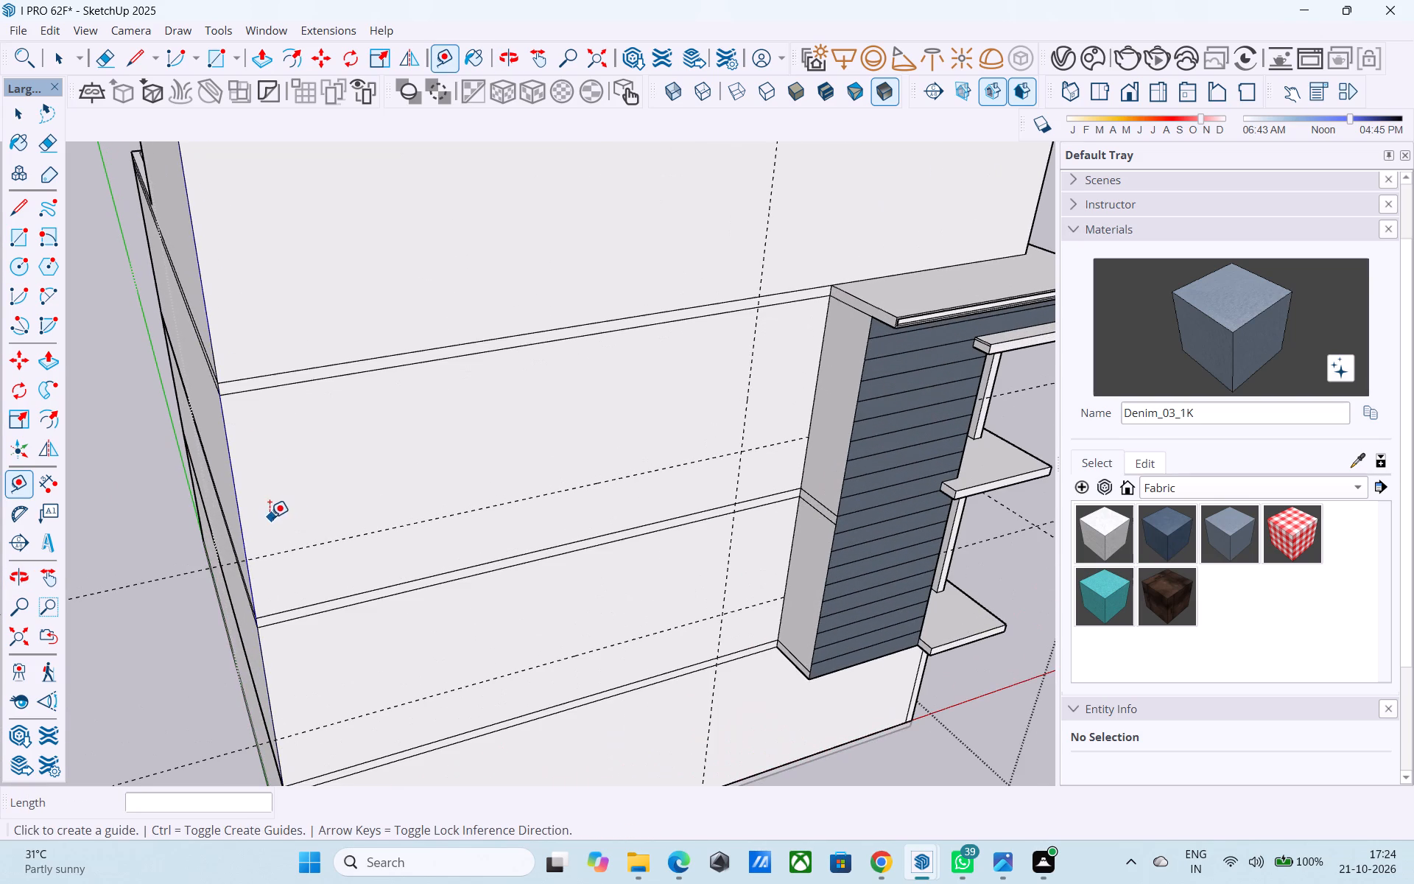
left_click(241, 502)
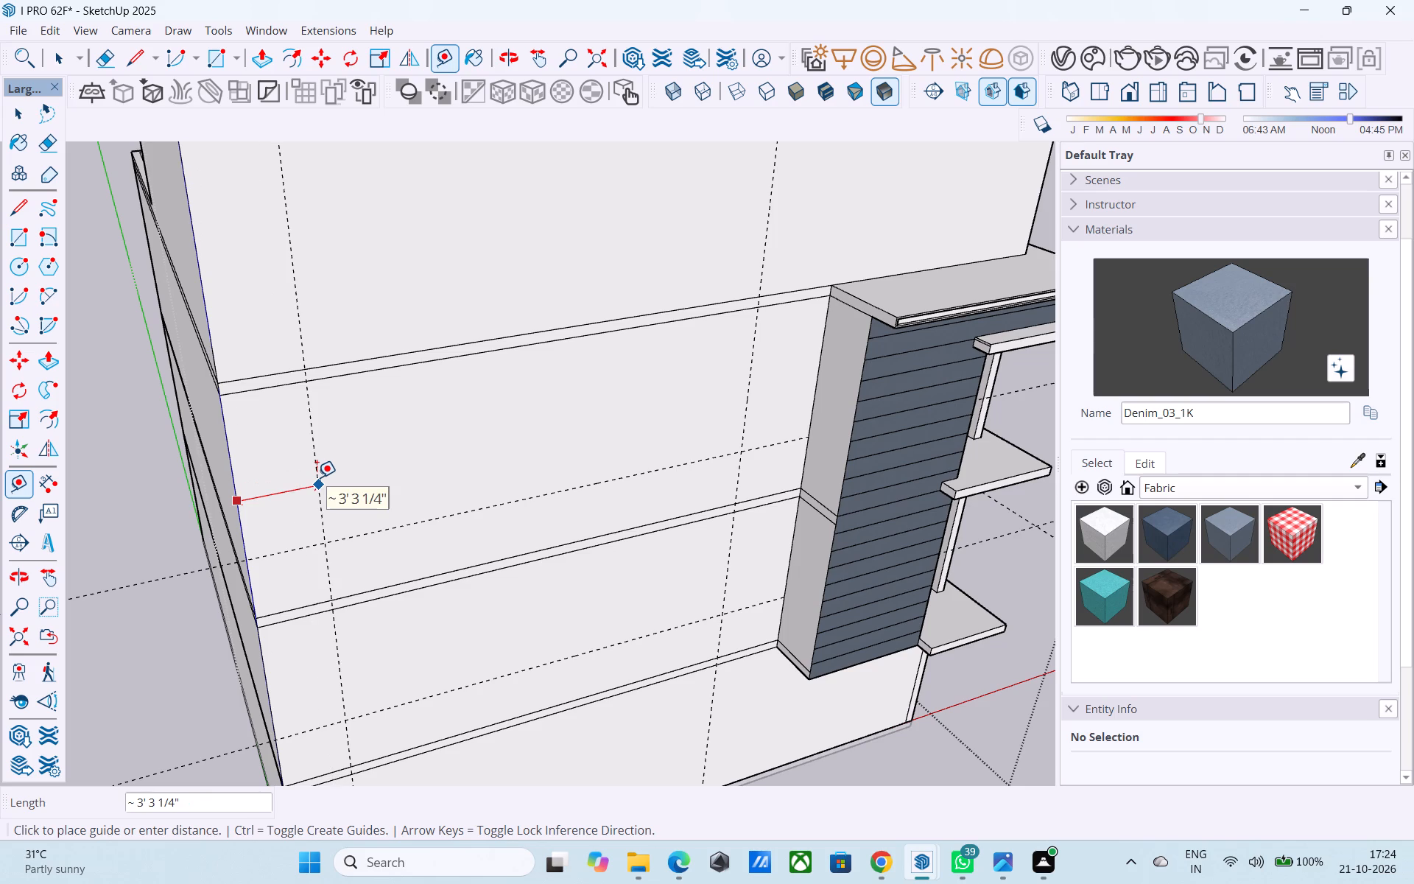
type("4'")
key("Return")
Examine the guide layout on the plain side wall and the building as a whole from several distances and angles.
scroll(398, 489, "down", 6)
middle_click_drag(418, 603, 378, 568)
scroll(414, 647, "down", 4)
middle_click_drag(404, 664, 382, 618)
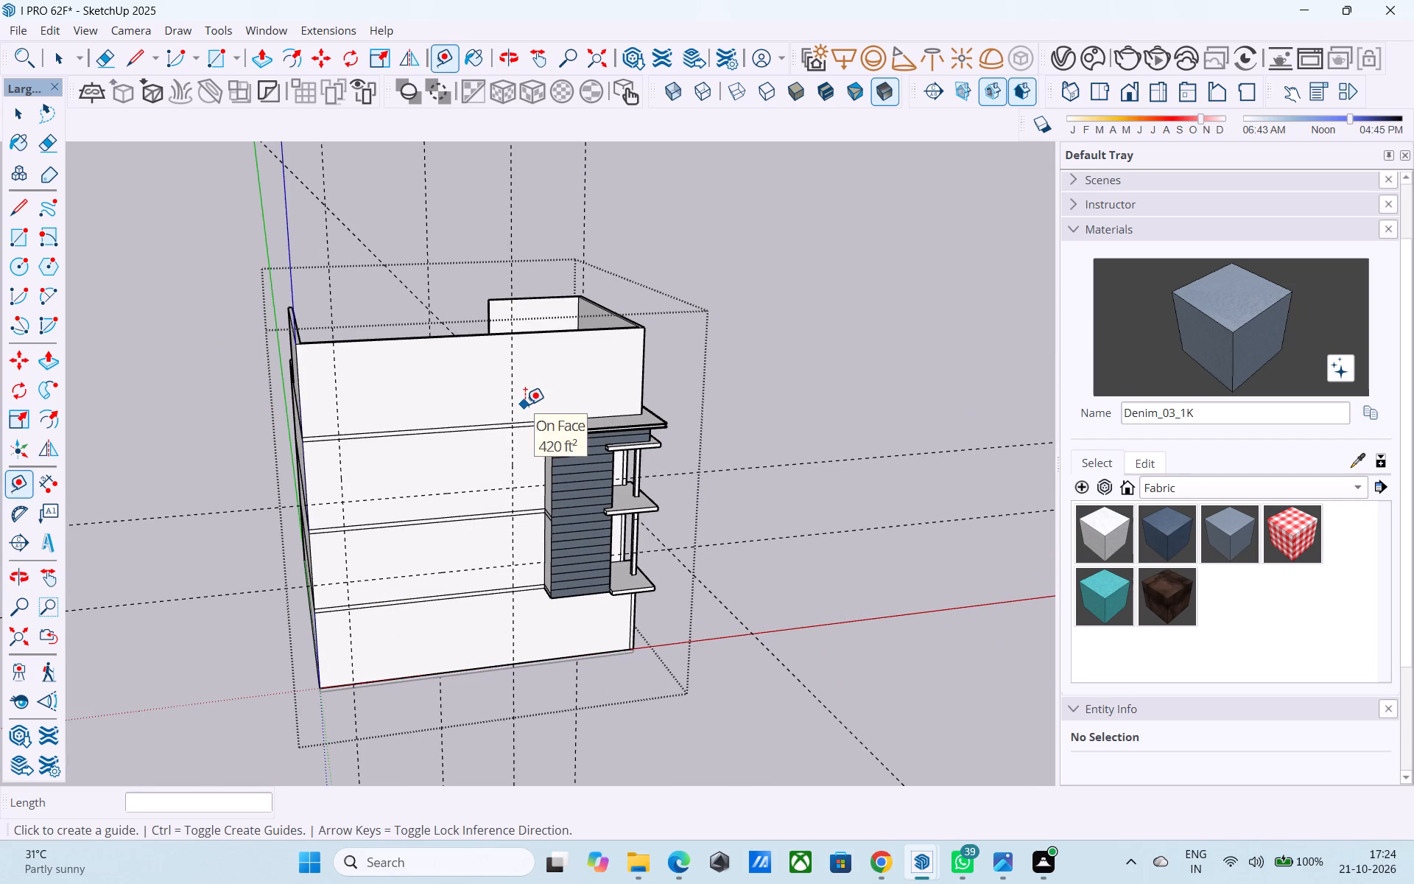
scroll(337, 705, "down", 2)
middle_click_drag(458, 433, 458, 407)
scroll(435, 423, "up", 5)
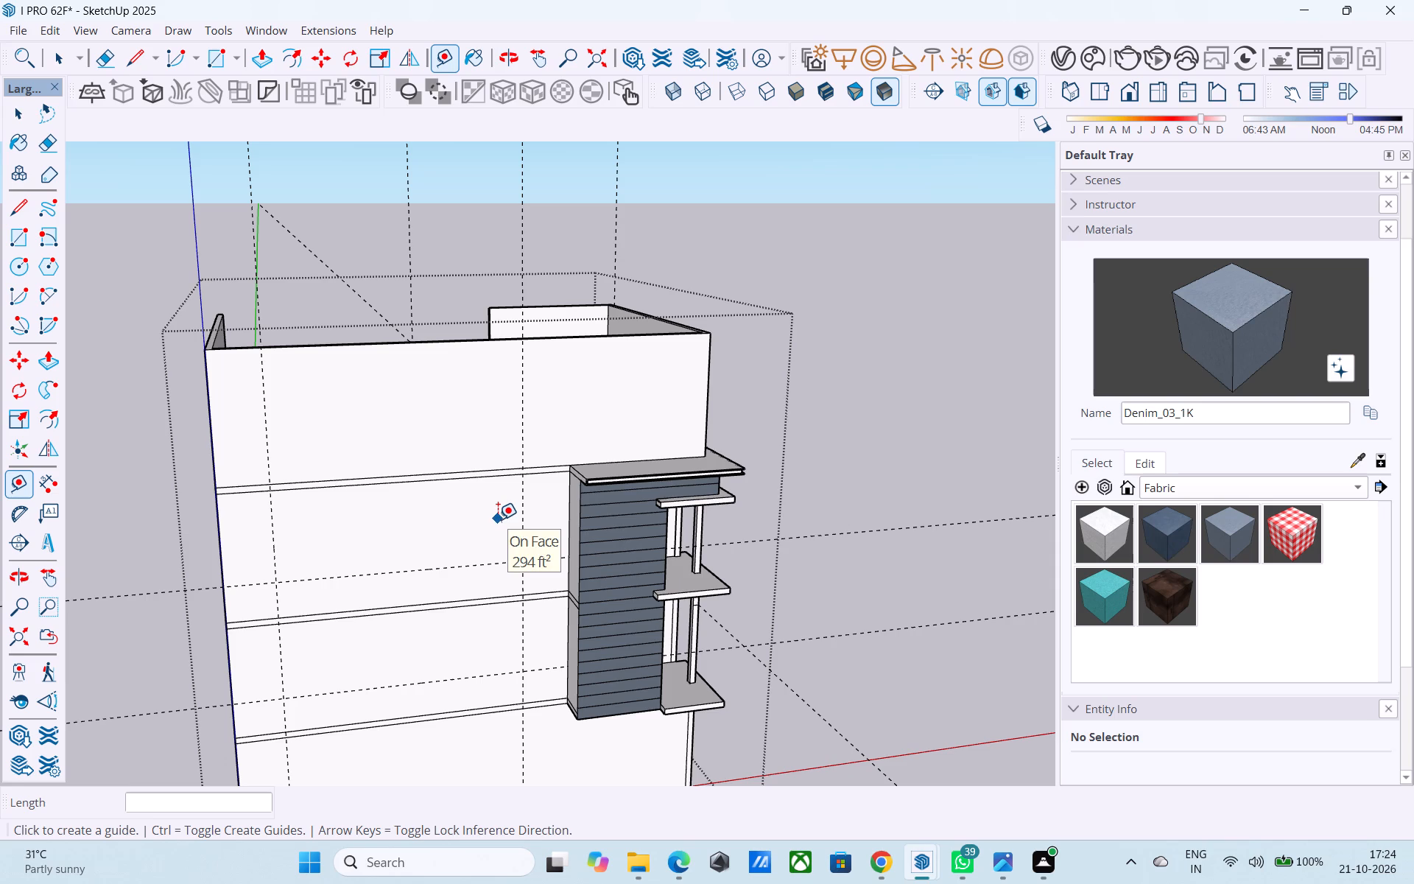
scroll(497, 517, "down", 4)
middle_click_drag(496, 541, 482, 560)
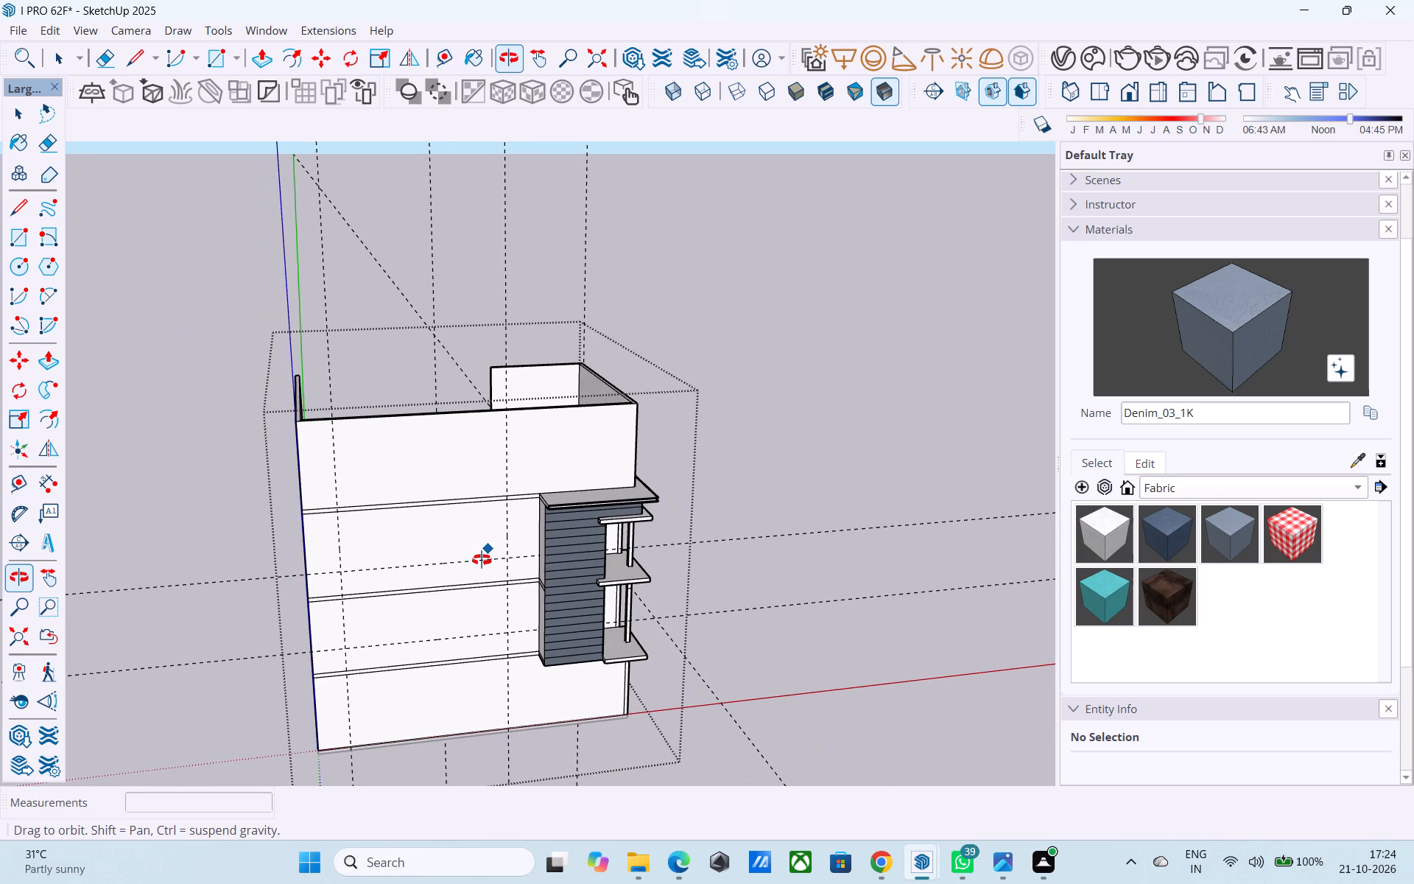
middle_click_drag(482, 560, 482, 558)
middle_click_drag(482, 558, 493, 606)
scroll(493, 606, "down", 2)
middle_click_drag(493, 606, 528, 617)
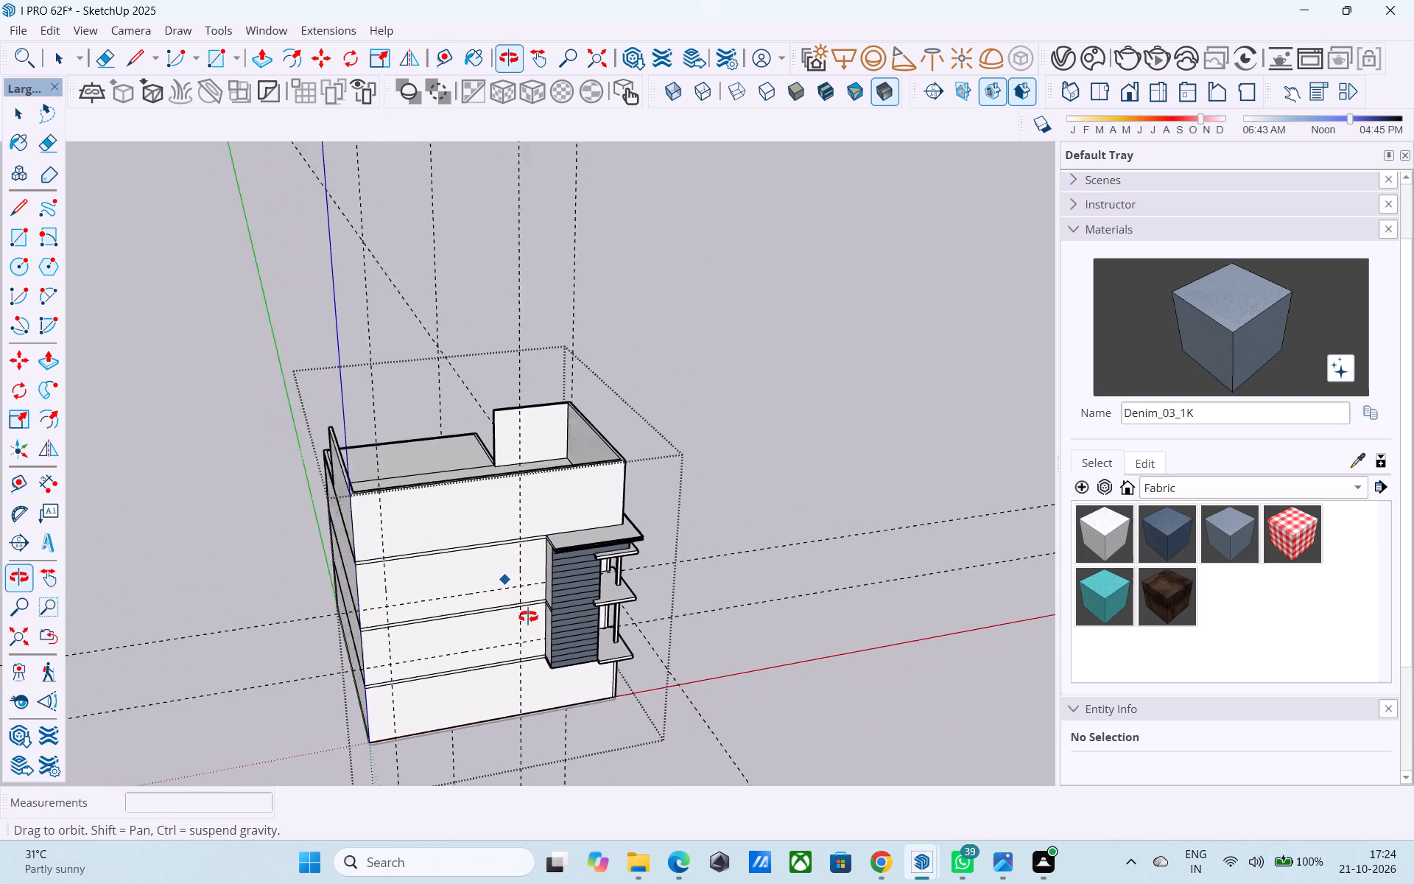
middle_click_drag(528, 617, 538, 625)
scroll(540, 625, "down", 4)
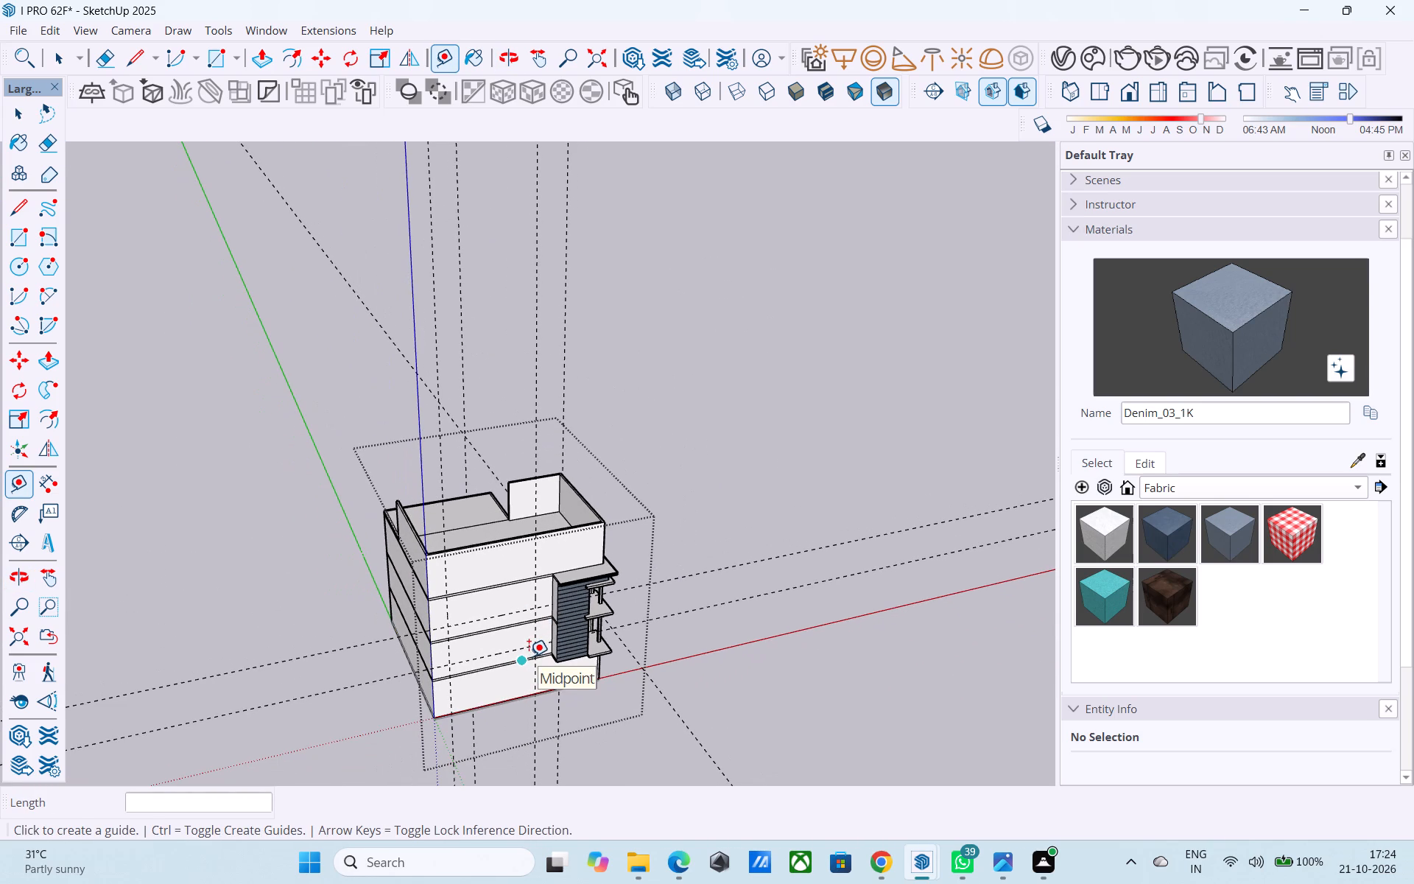
scroll(528, 659, "down", 3)
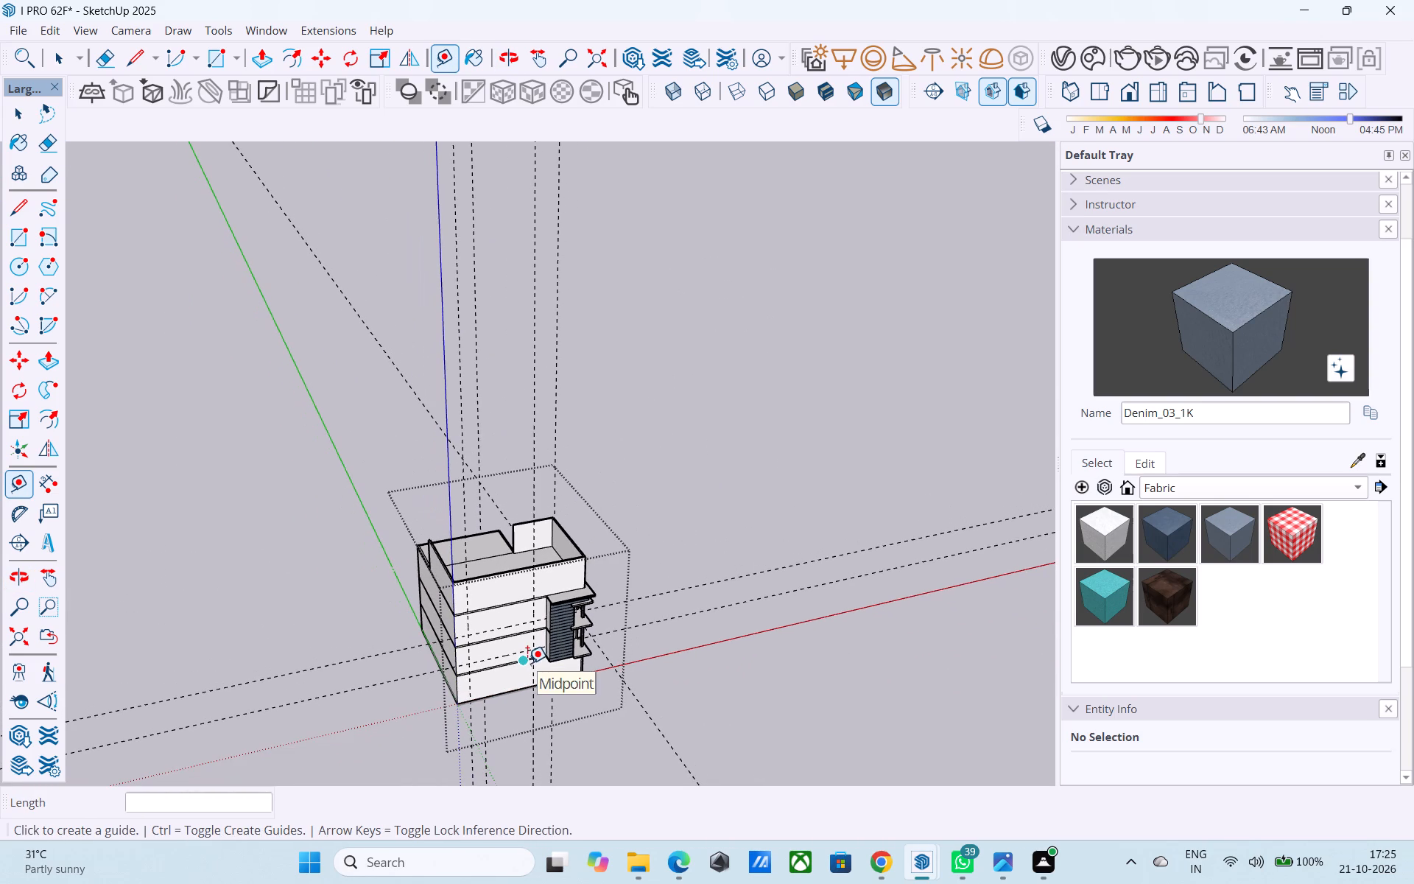
scroll(527, 677, "down", 4)
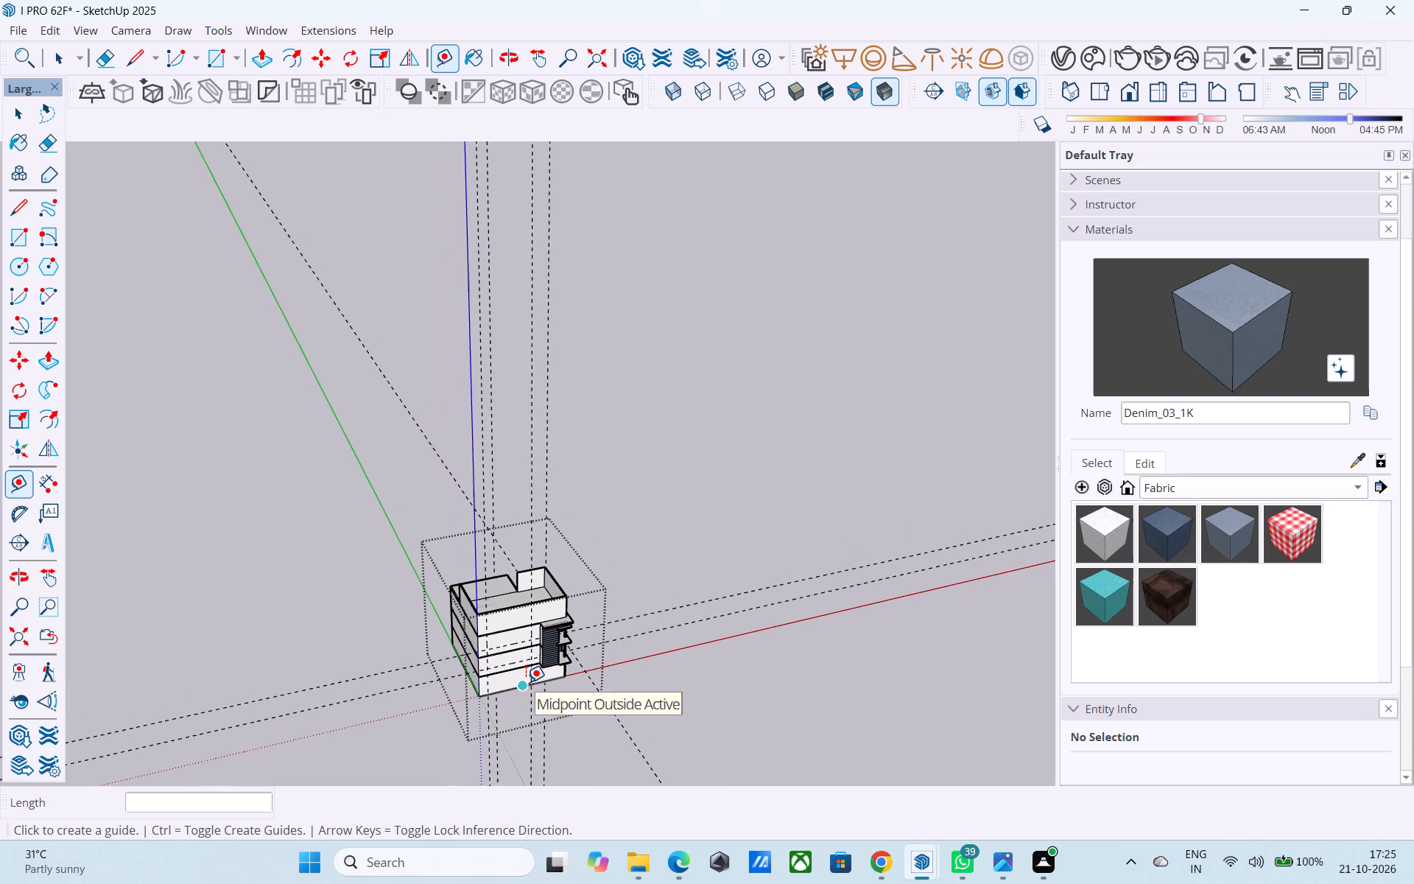
scroll(502, 729, "down", 3)
middle_click_drag(502, 731, 467, 676)
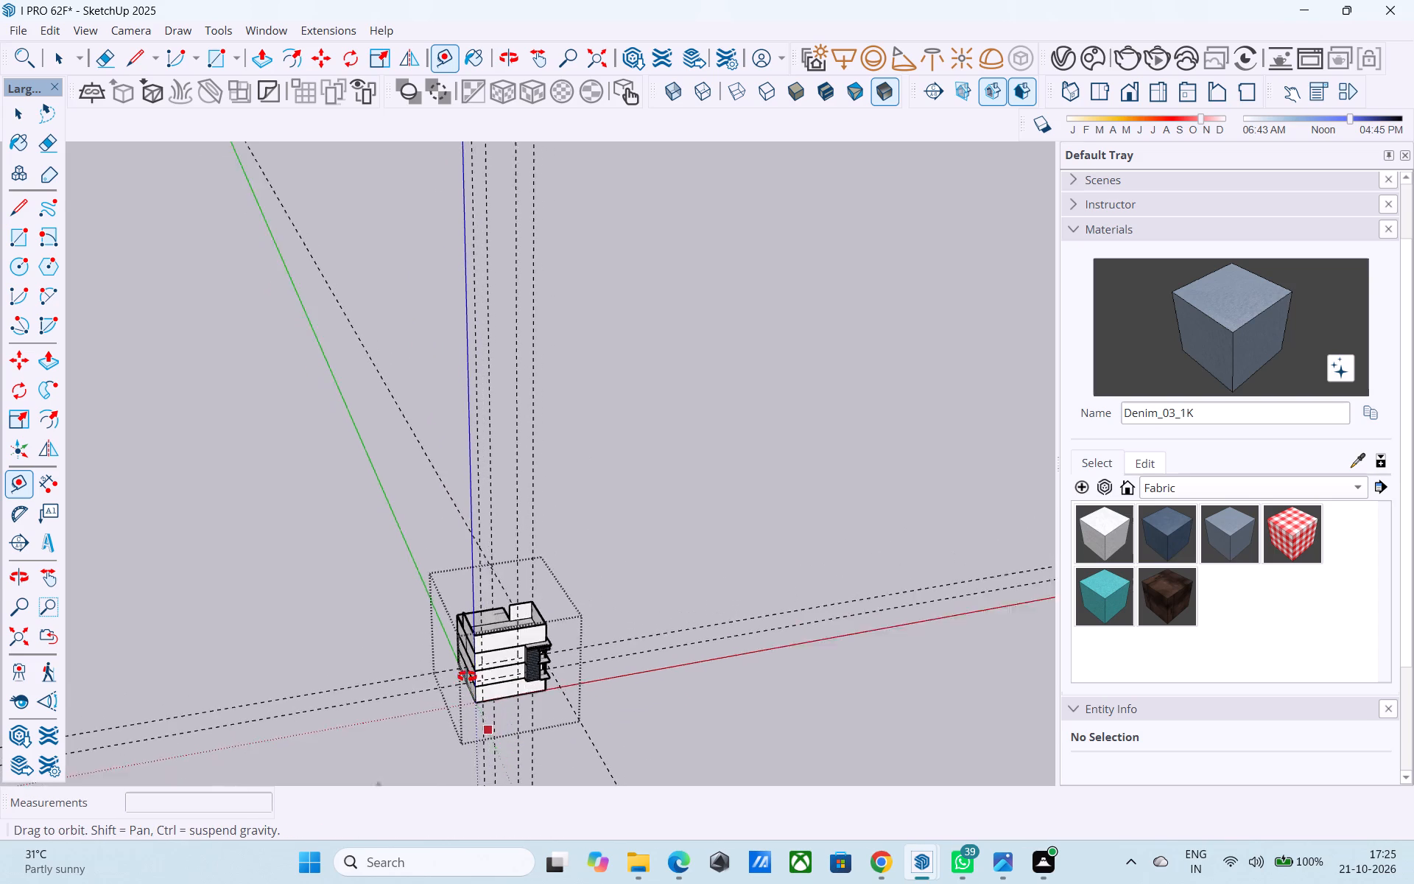
Examine the building from all around, from the clad corner to the recessed front wall beside the open corner balconies.
middle_click_drag(467, 676, 239, 491)
scroll(413, 622, "up", 9)
middle_click_drag(504, 651, 371, 647)
scroll(490, 657, "up", 2)
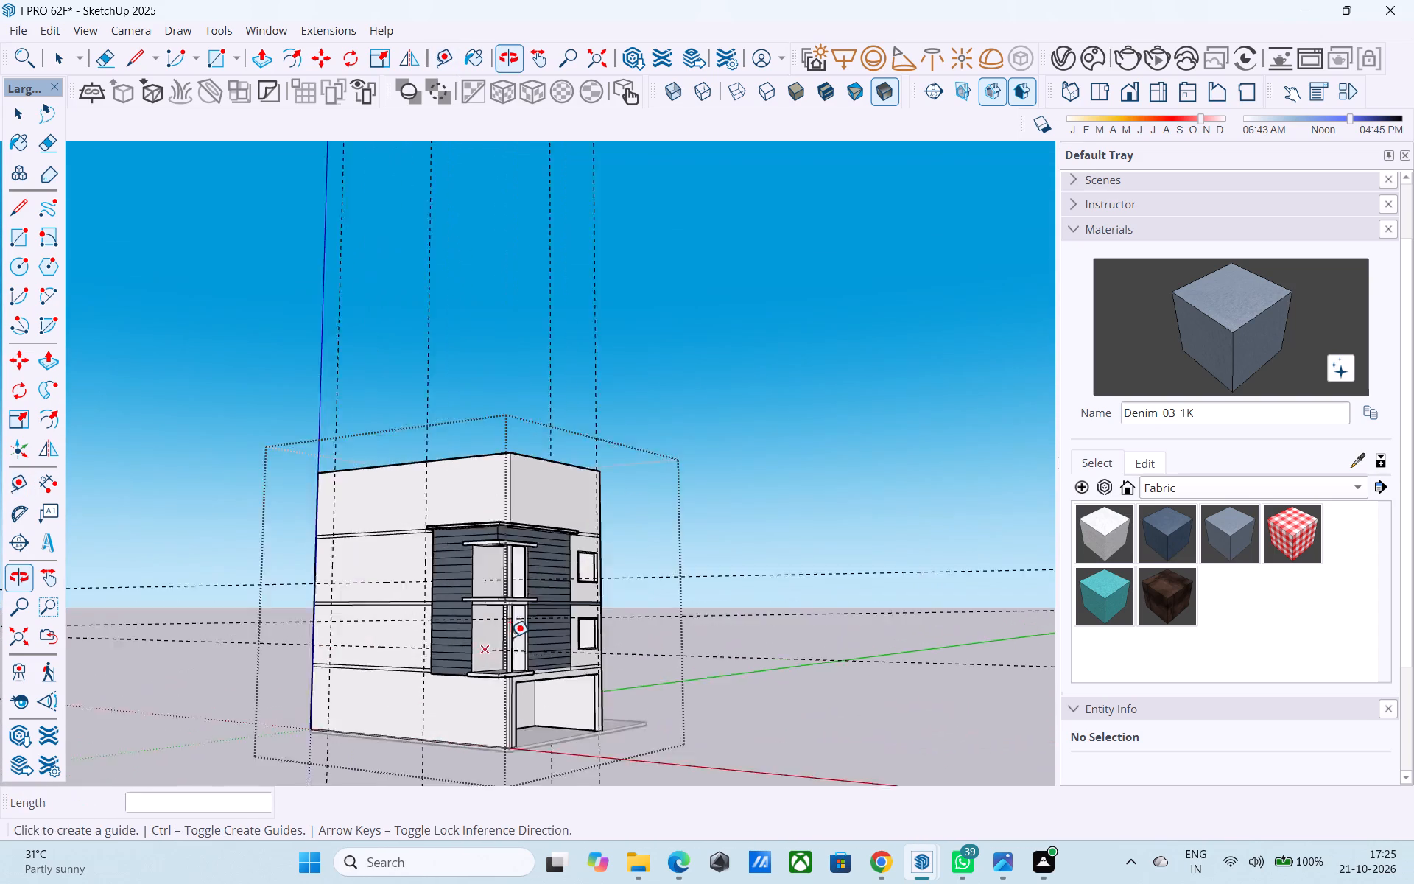
scroll(510, 637, "up", 7)
middle_click_drag(555, 640, 584, 658)
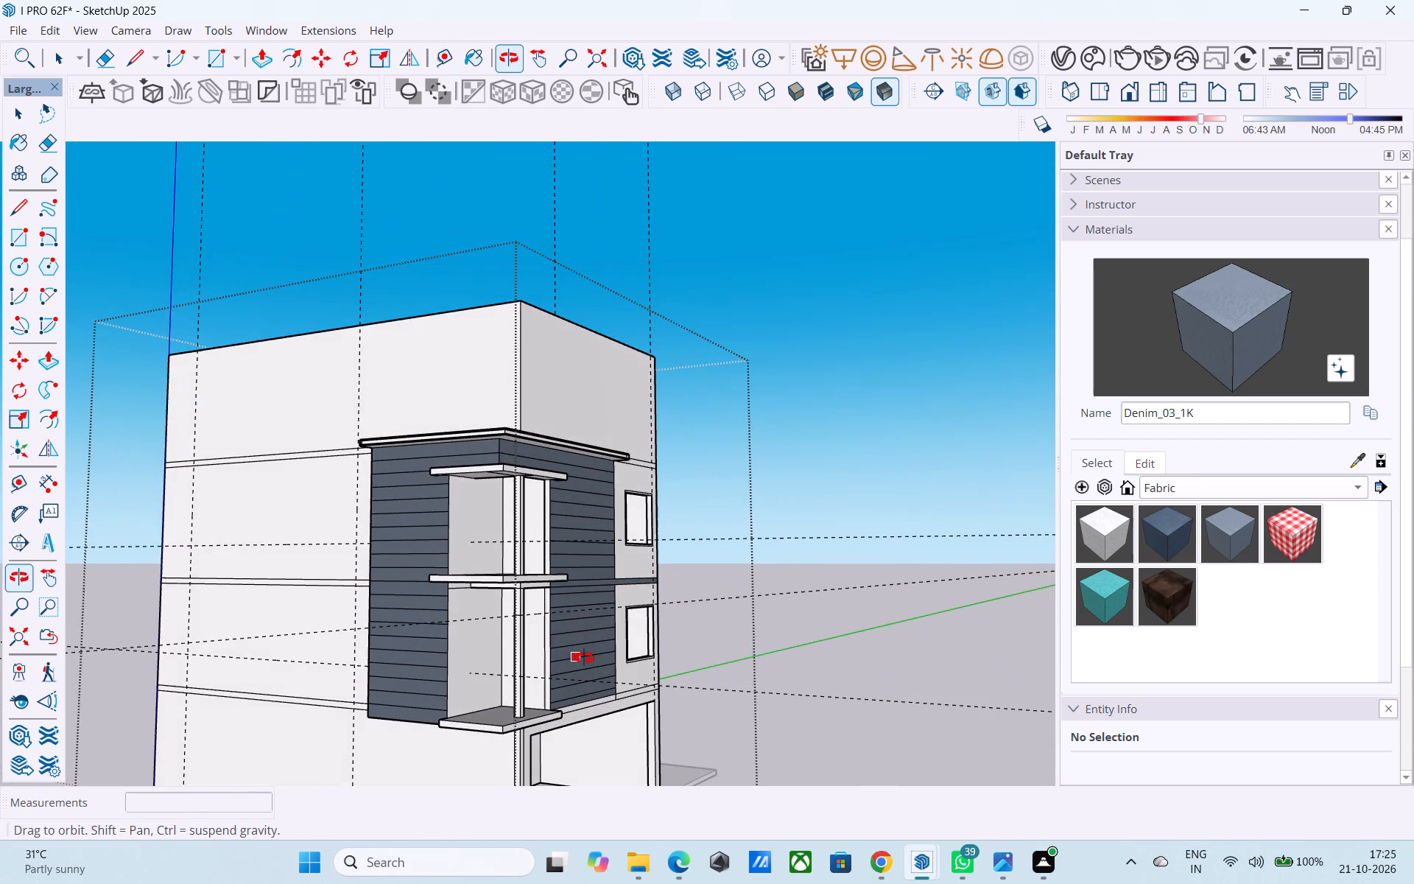
middle_click_drag(584, 658, 573, 600)
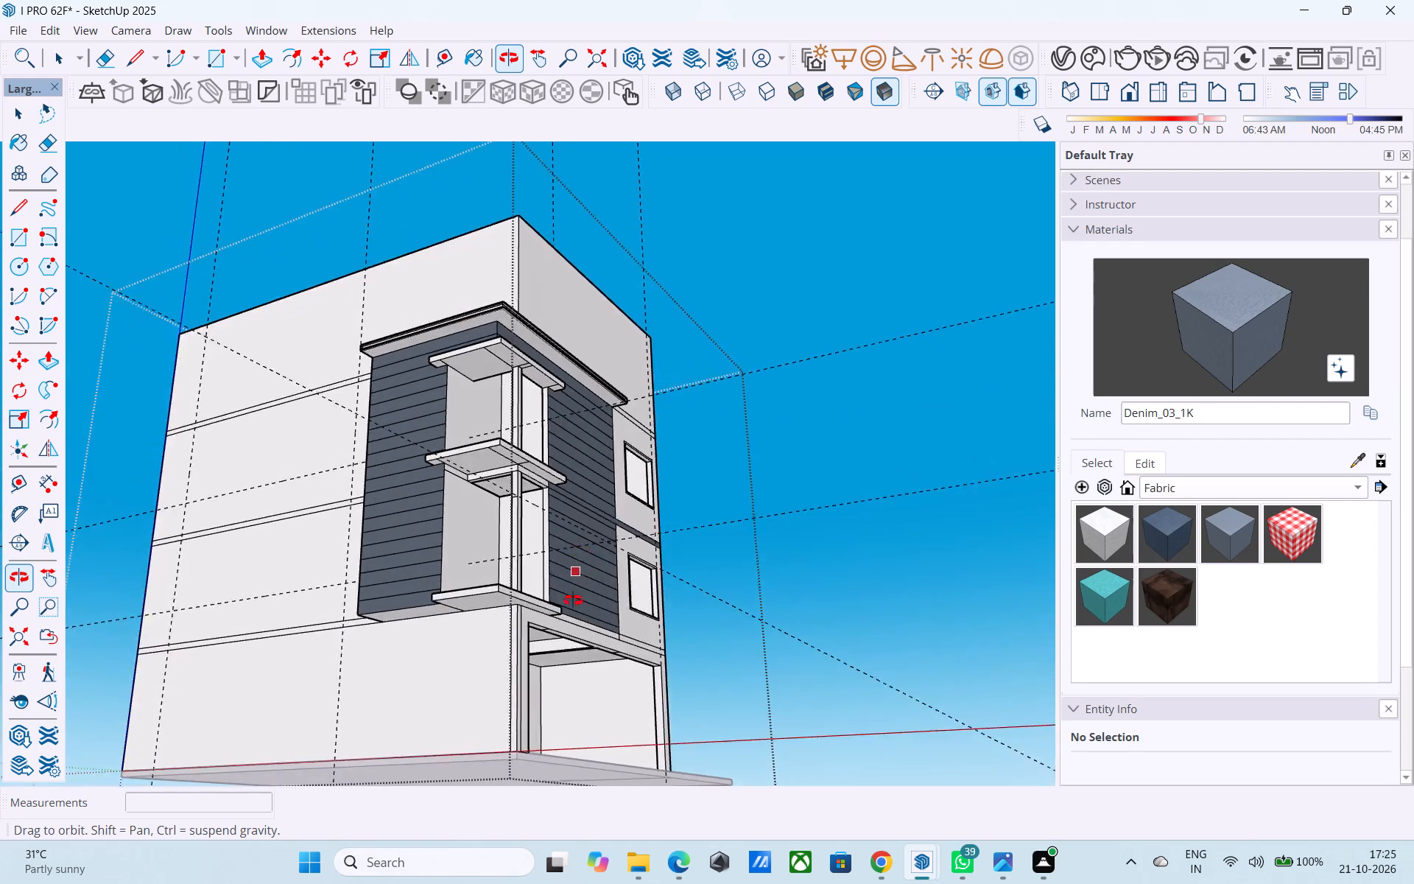
middle_click_drag(573, 600, 162, 646)
middle_click_drag(317, 617, 146, 692)
middle_click_drag(352, 555, 209, 656)
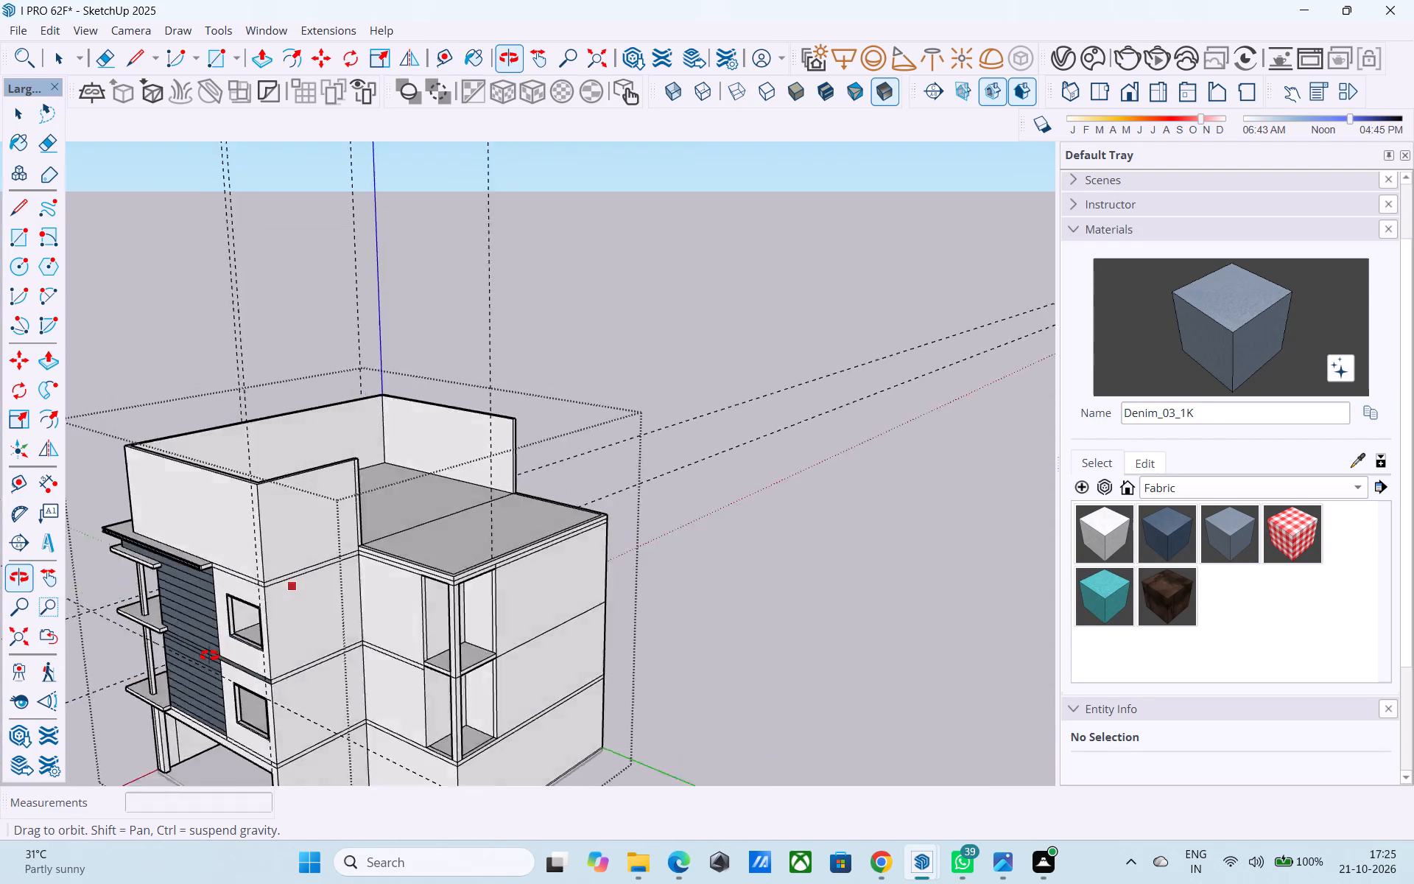
middle_click_drag(209, 656, 272, 664)
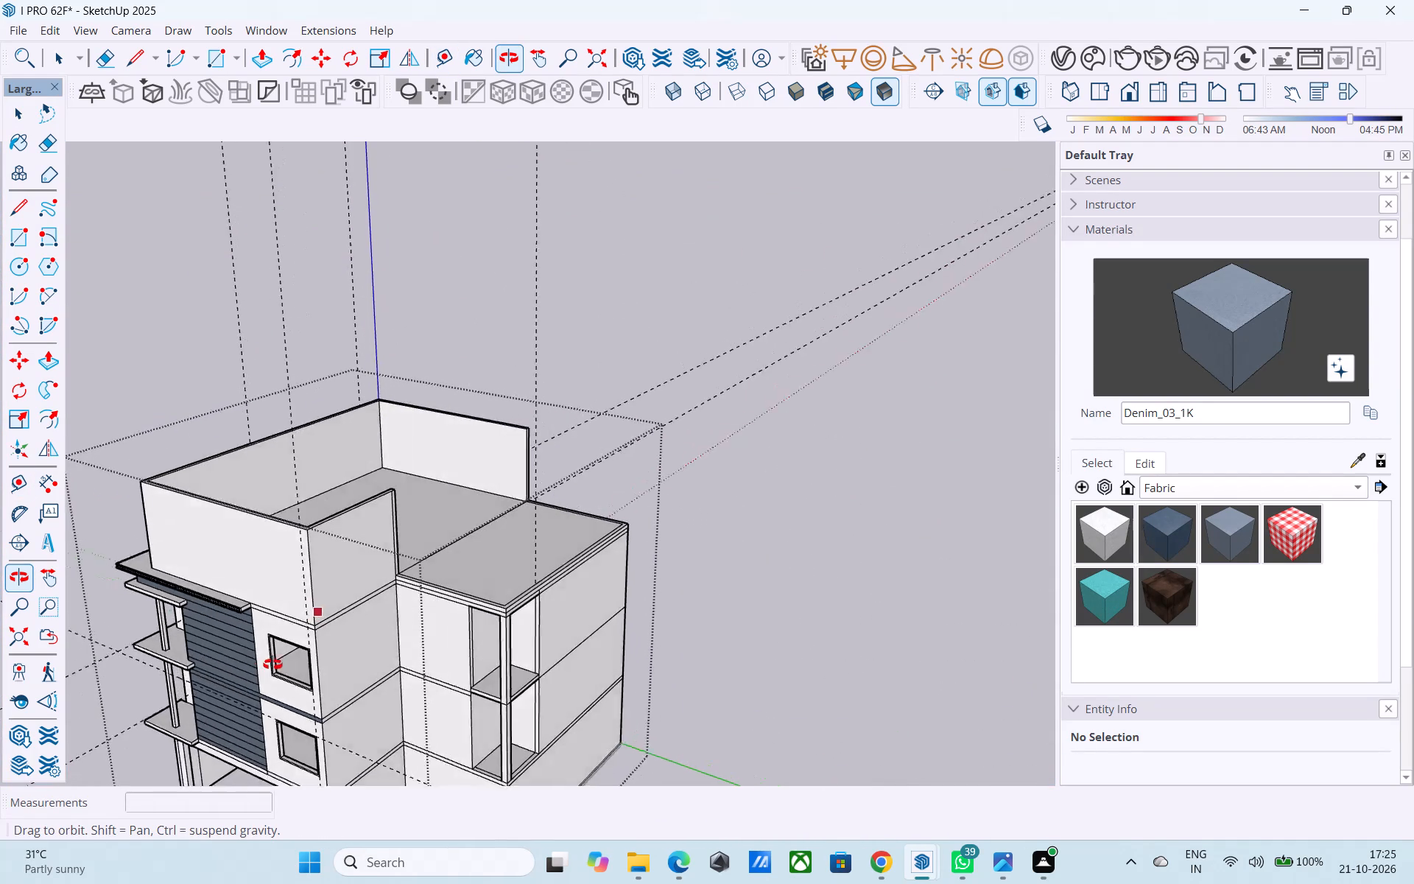
middle_click_drag(272, 664, 507, 629)
scroll(510, 549, "down", 5)
middle_click_drag(605, 592, 265, 610)
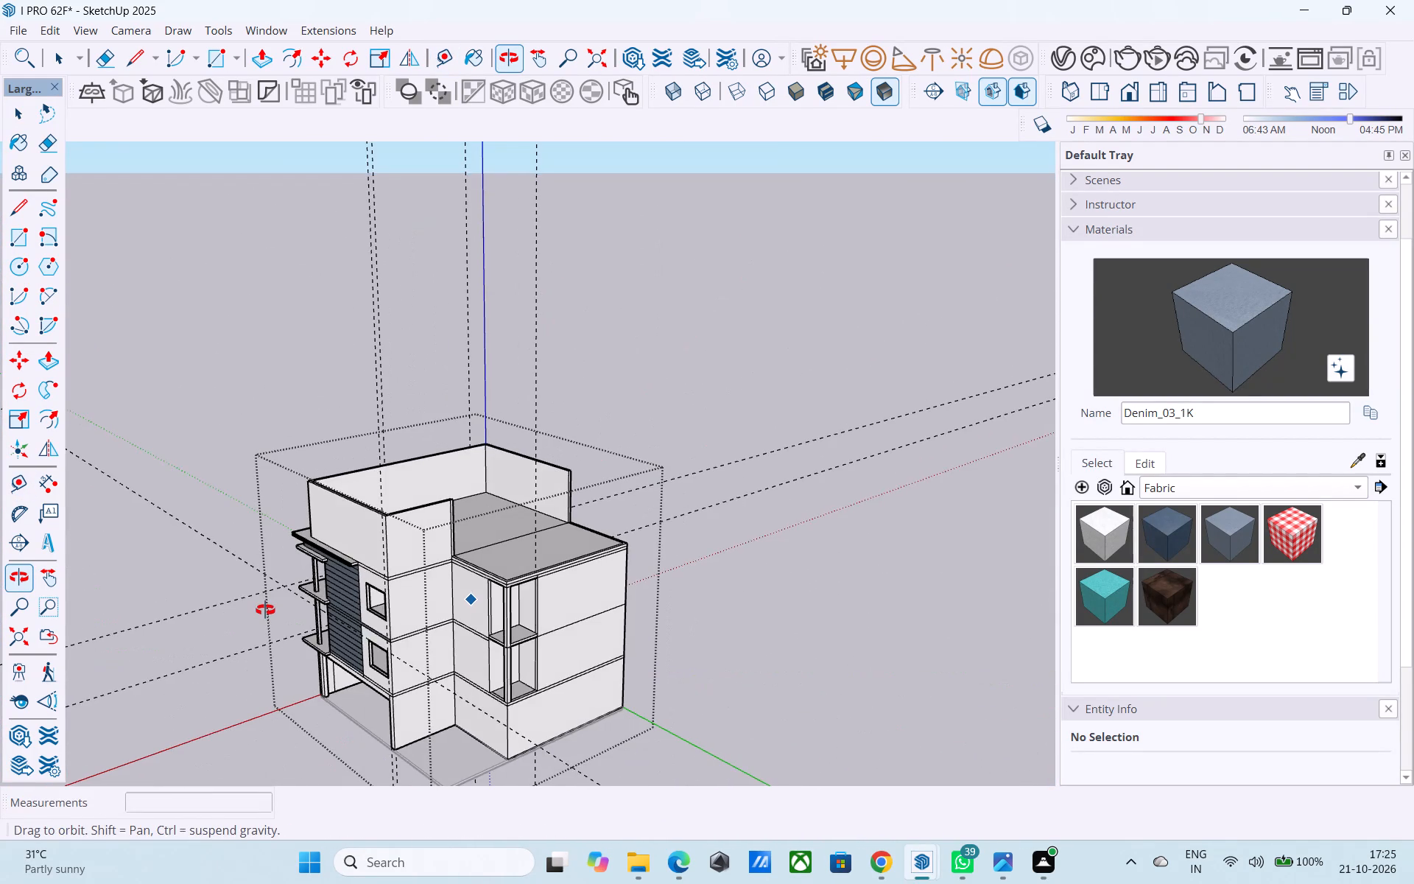
middle_click_drag(265, 610, 293, 618)
middle_click_drag(402, 615, 653, 604)
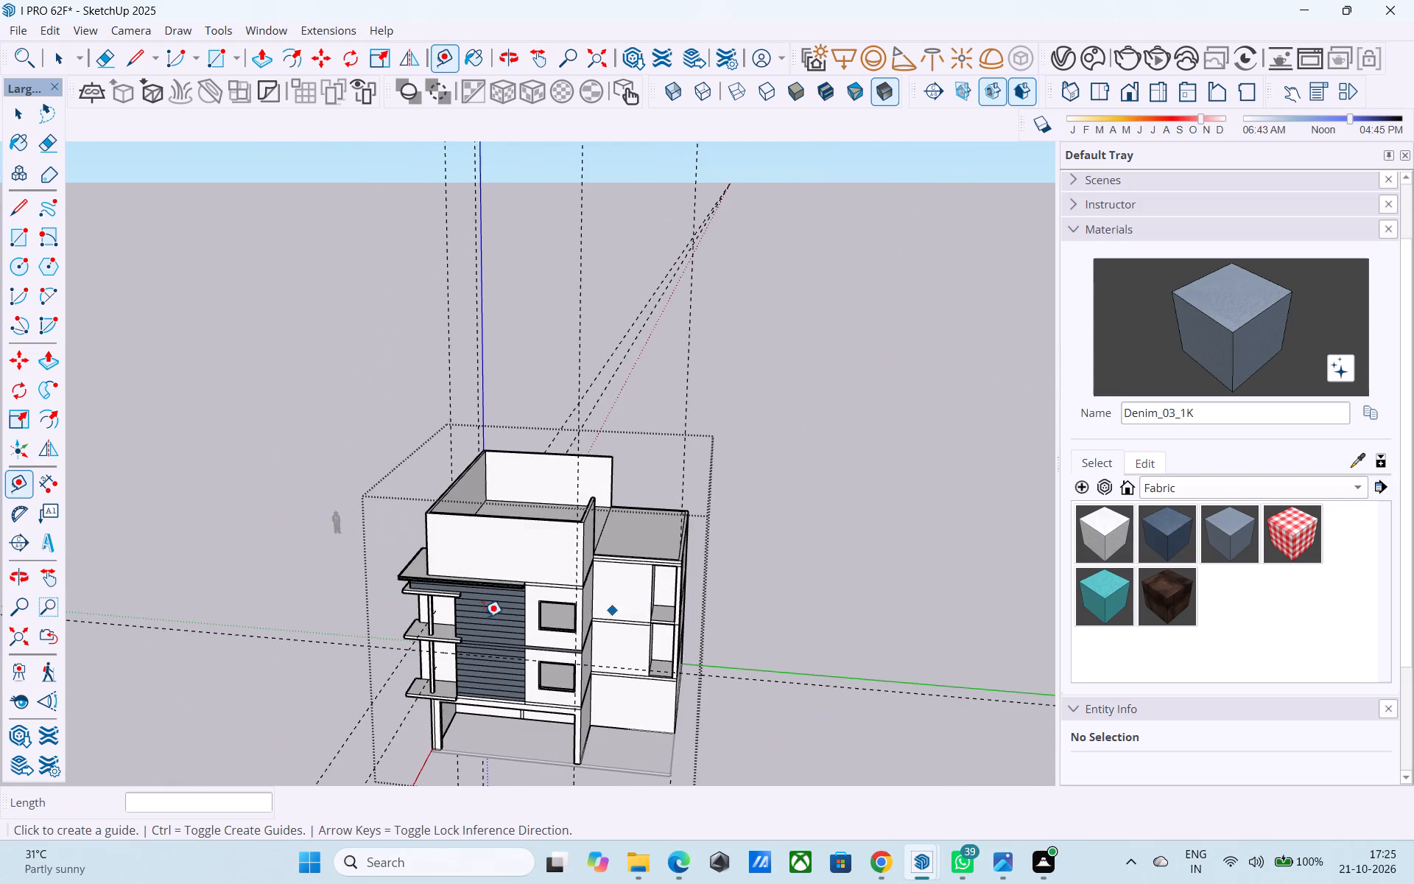
scroll(334, 594, "down", 1)
Place horizontal guides on the recessed front wall 3' above the middle and the lower floor-slab bands.
scroll(739, 598, "up", 9)
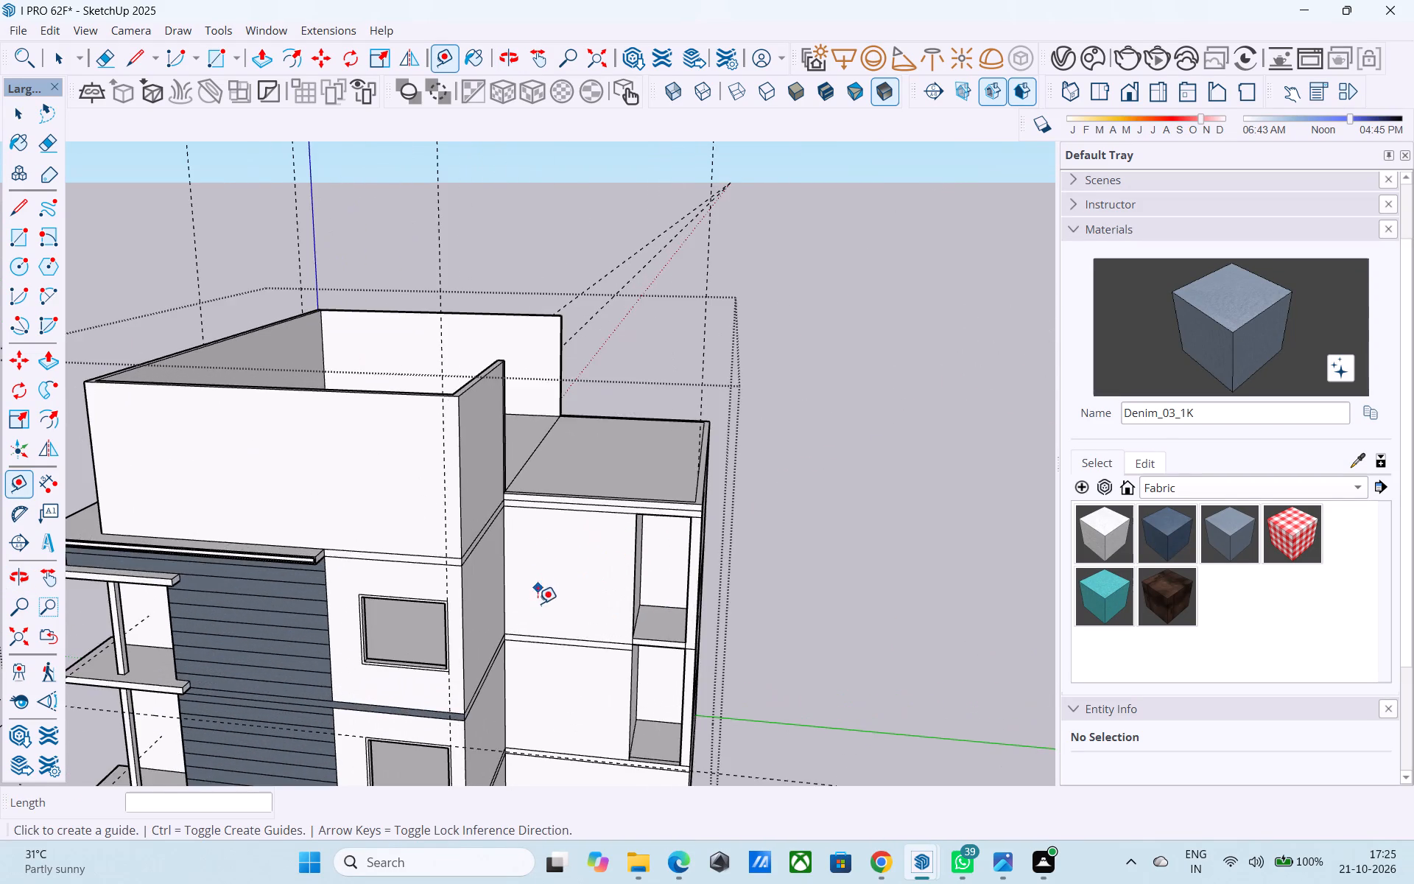
scroll(542, 624, "up", 3)
left_click(551, 640)
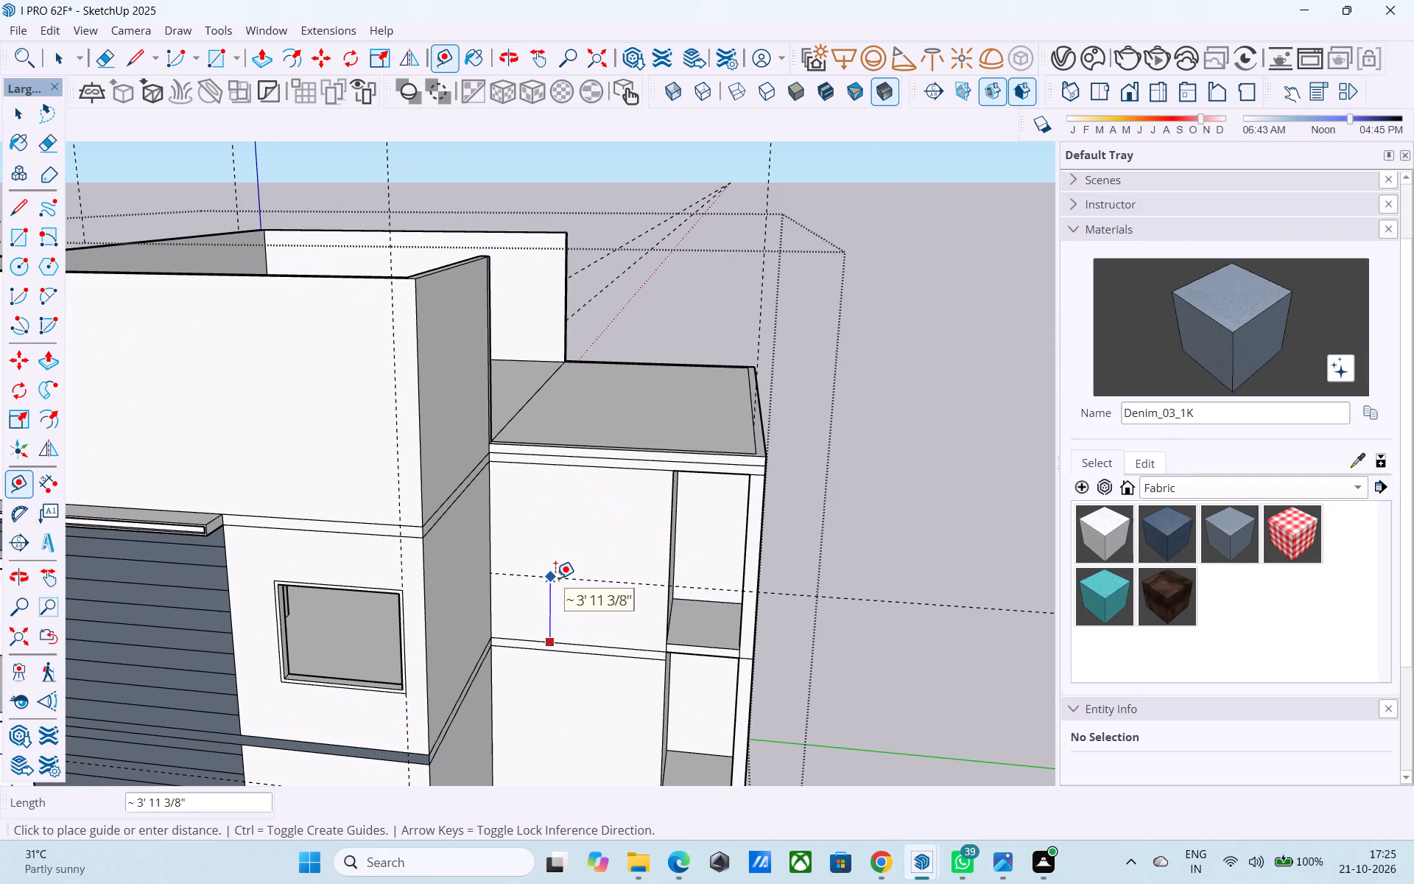
type("3'")
key("Return")
scroll(547, 545, "down", 4)
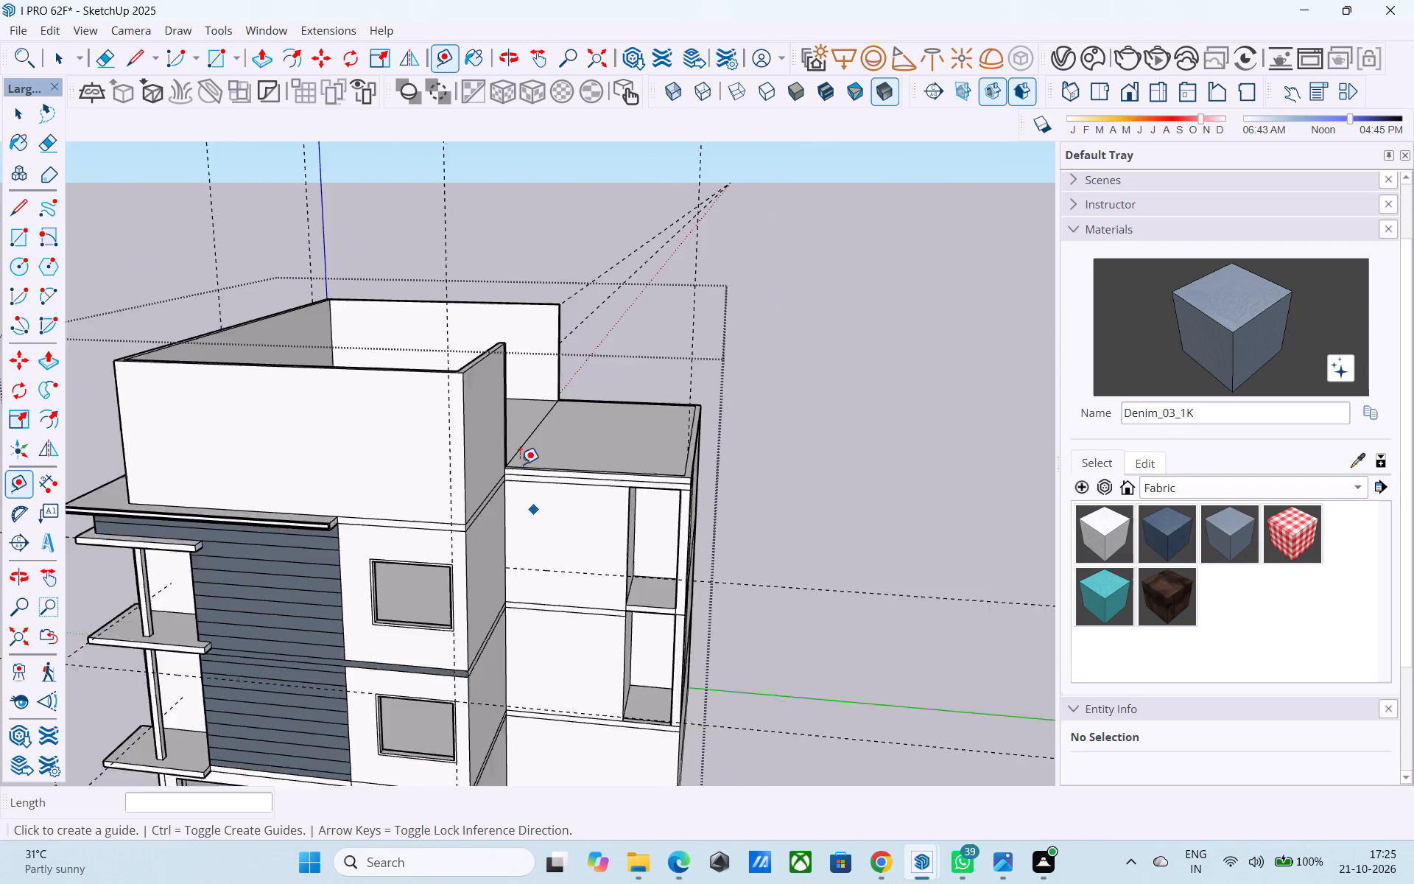
scroll(520, 464, "down", 2)
scroll(538, 704, "up", 9)
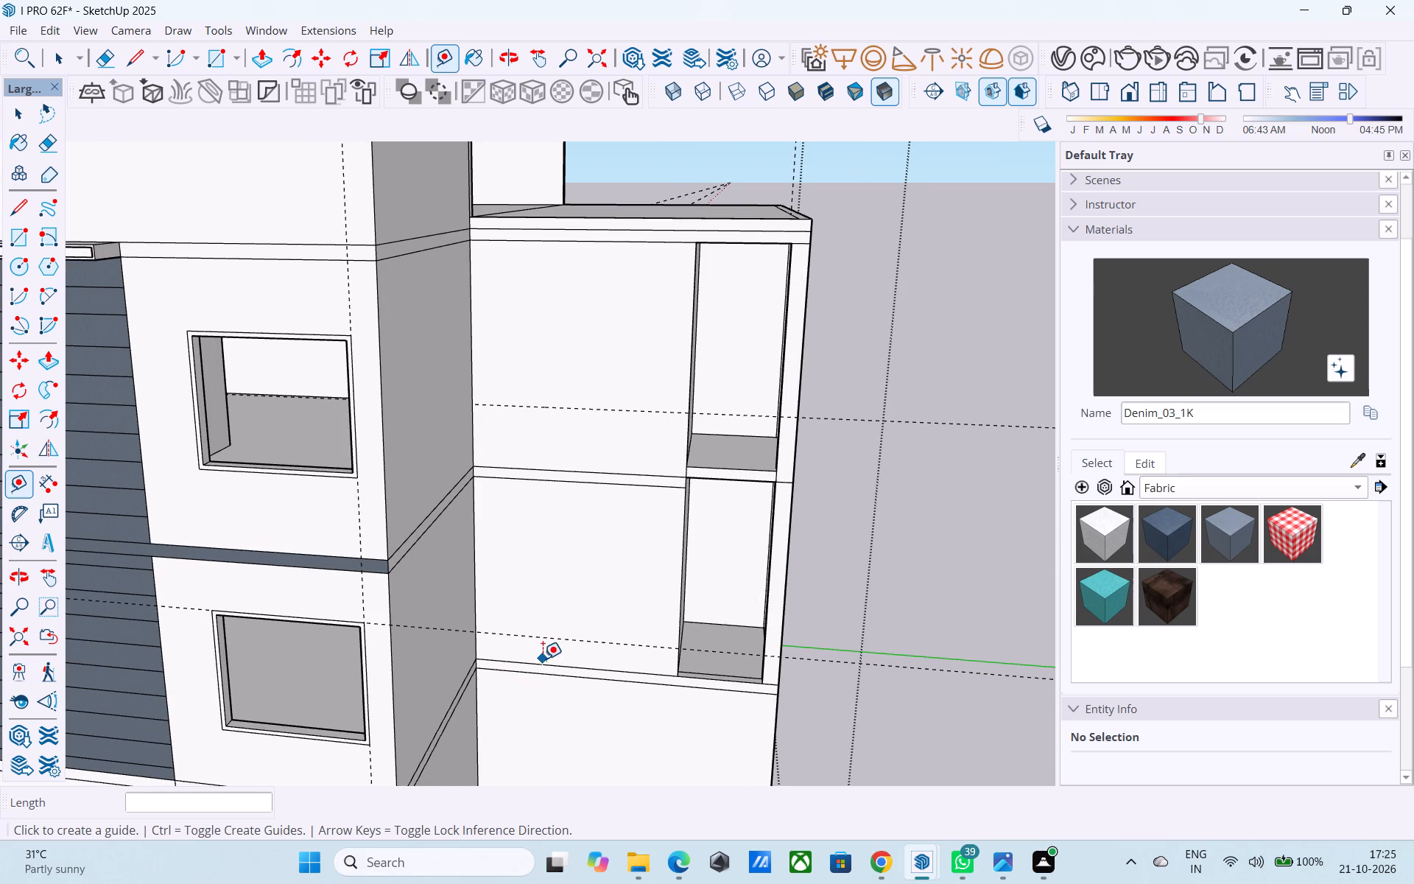
left_click(546, 662)
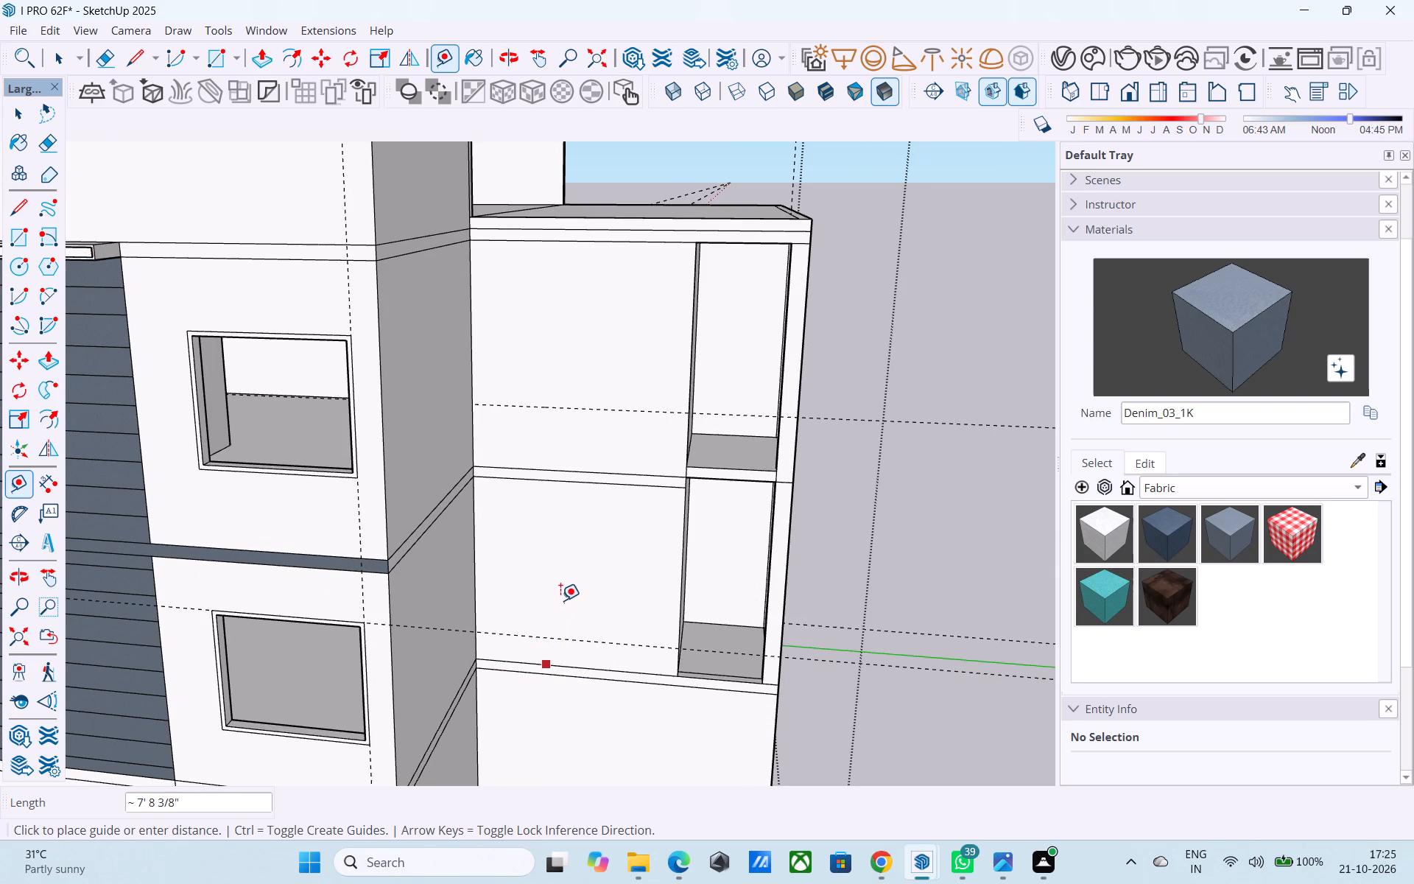
middle_click_drag(560, 614, 473, 561)
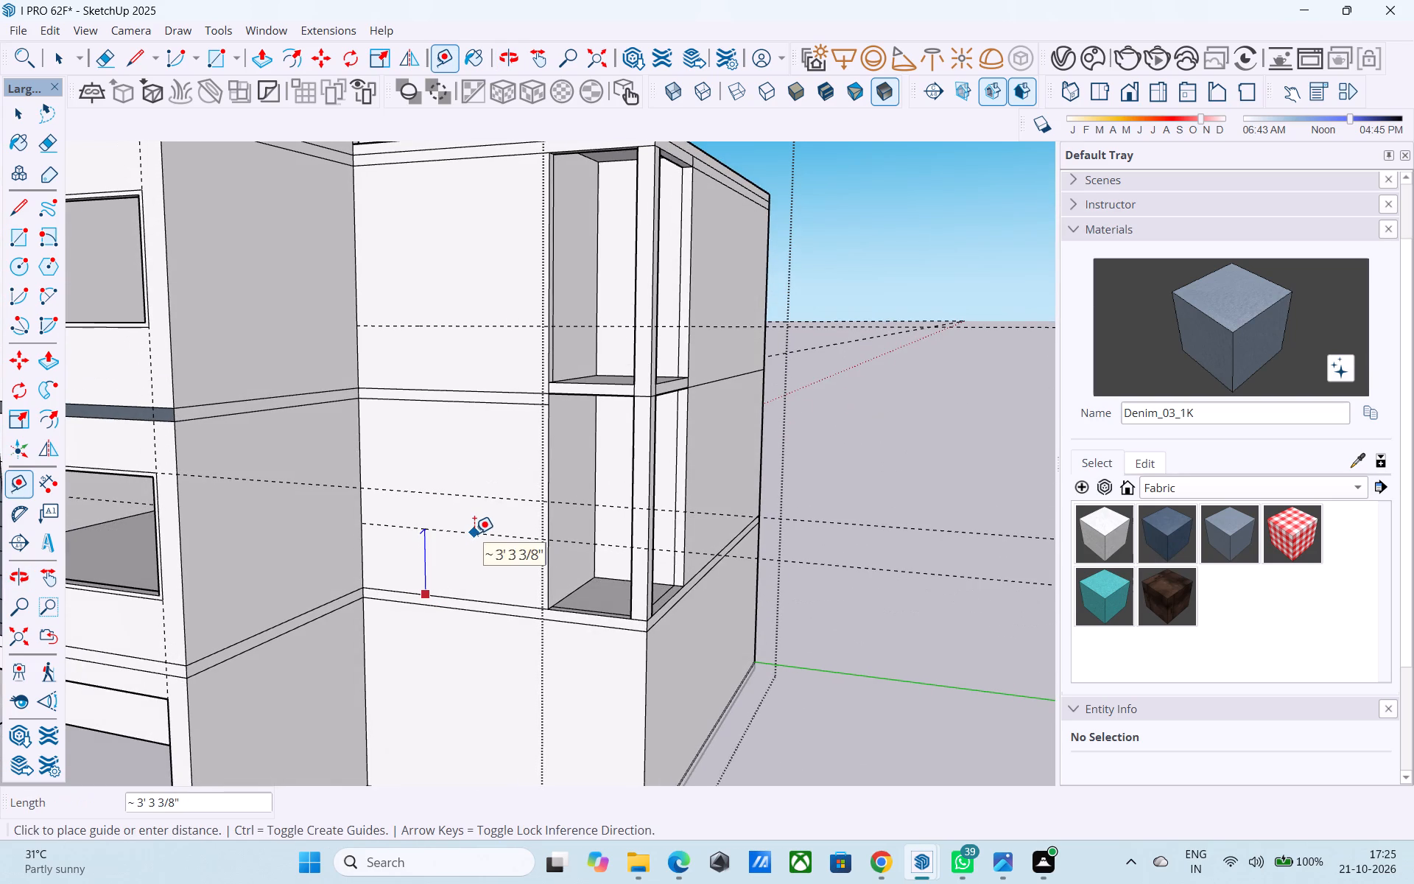
type("3'")
key("Return")
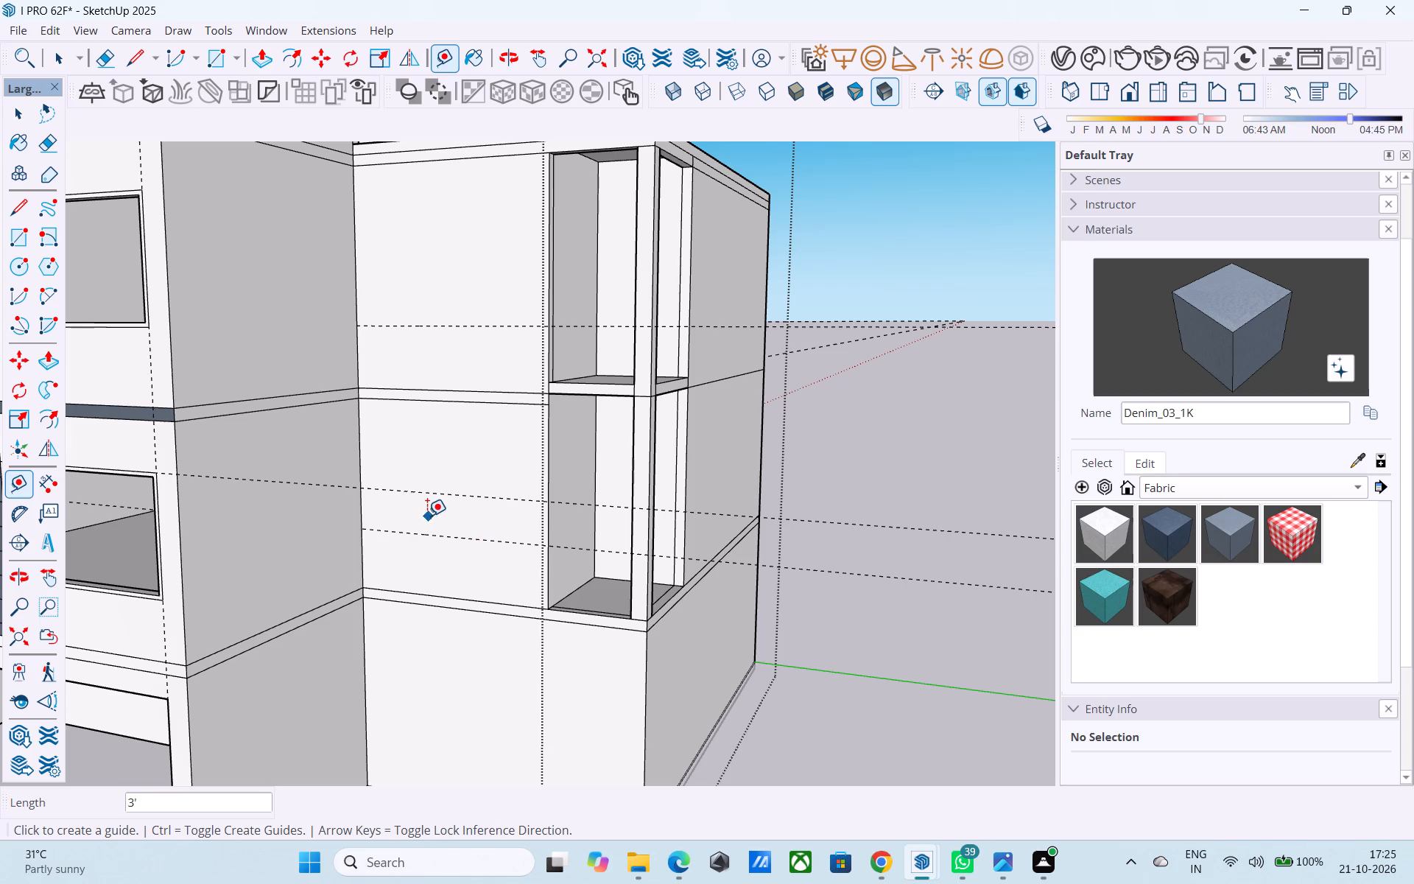
Place a vertical guide on the recessed front wall 2' from its inner corner edge and change its offset to 3'.
scroll(495, 494, "down", 1)
middle_click_drag(494, 491, 535, 552)
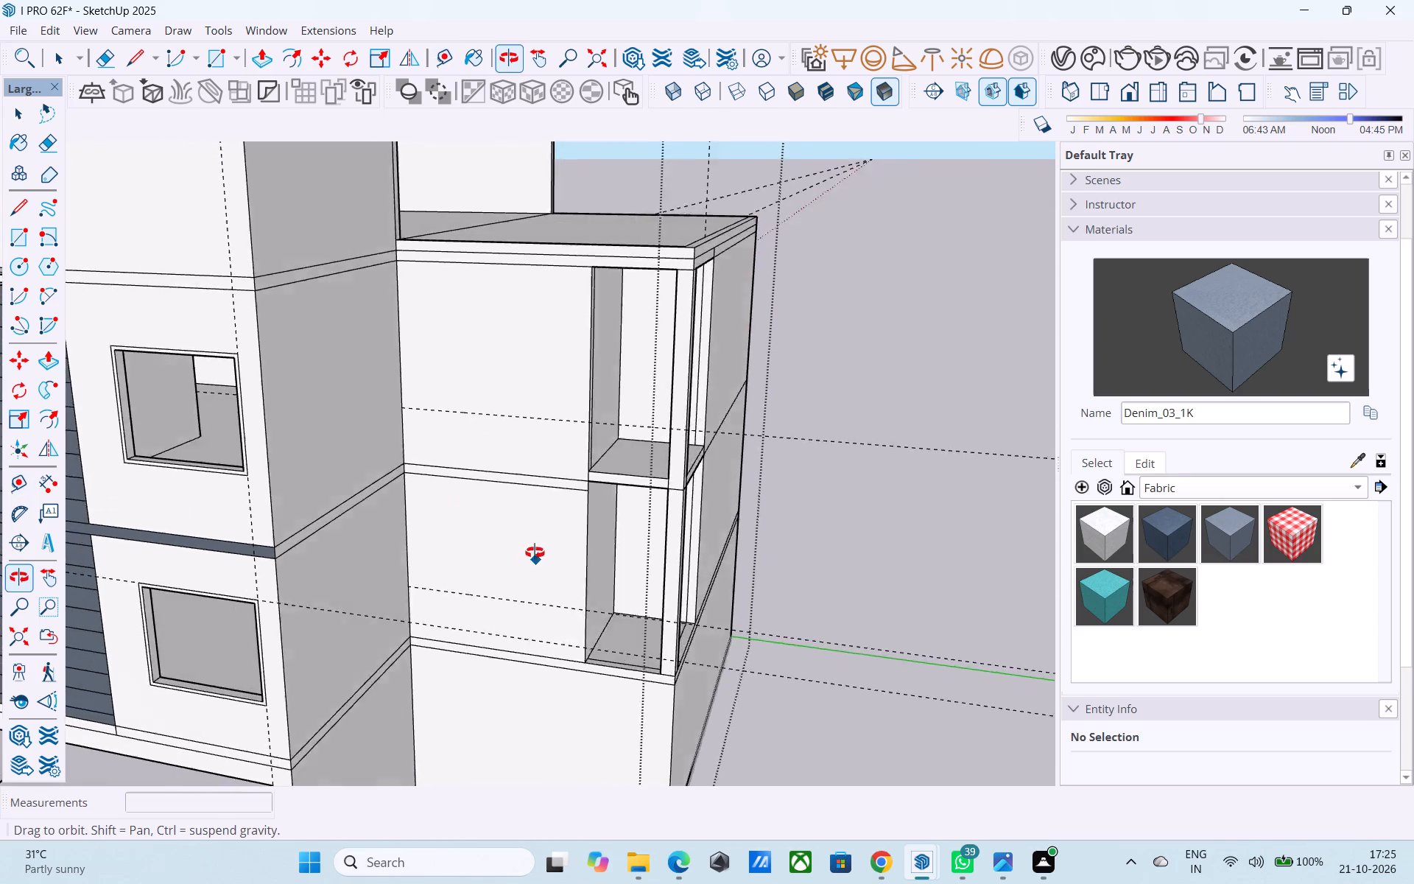
middle_click_drag(535, 552, 543, 546)
scroll(493, 400, "up", 3)
left_click(387, 354)
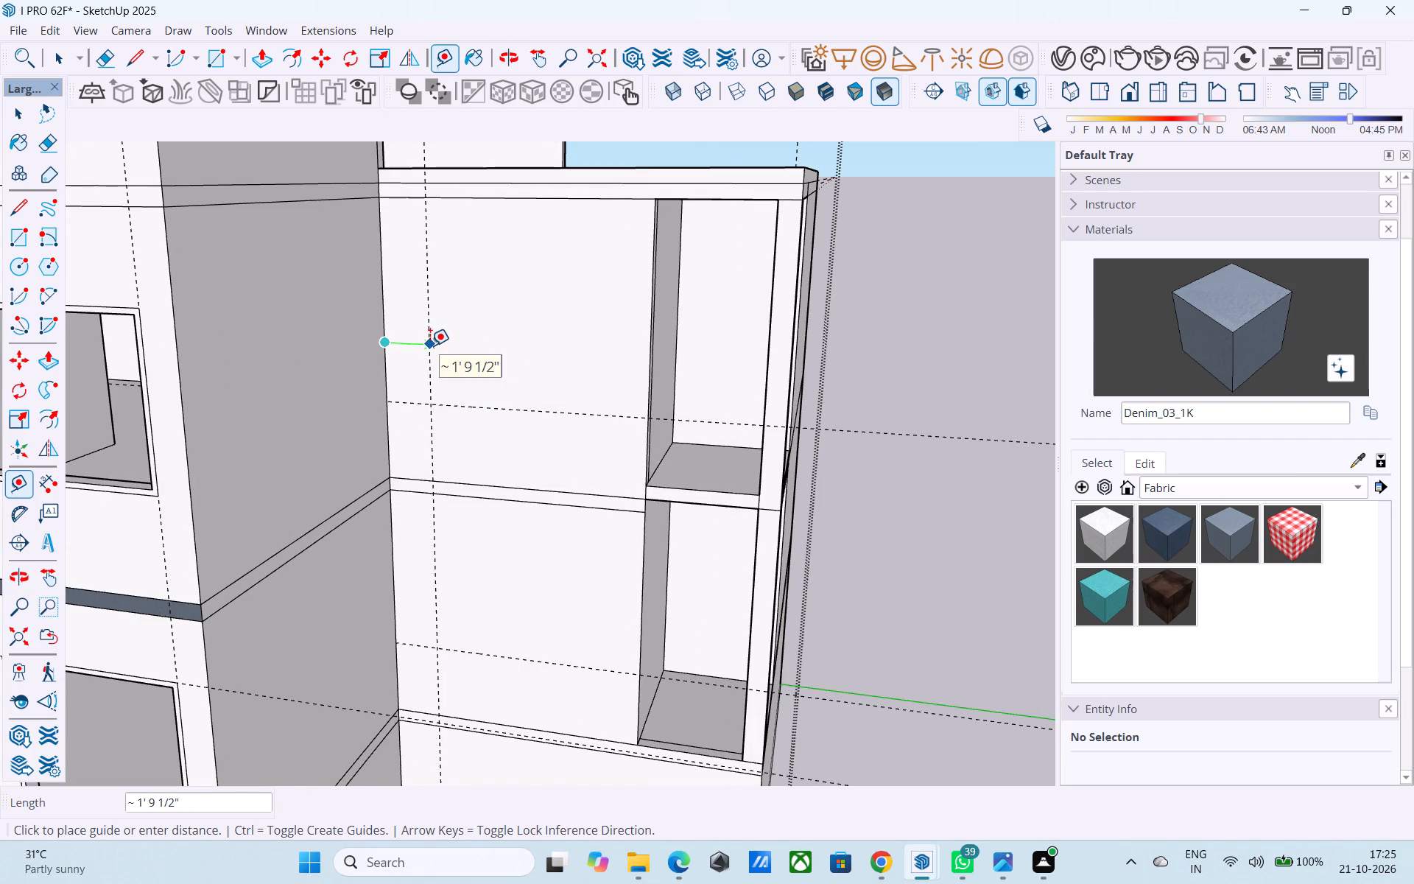
key("2")
key("apostrophe")
key("Return")
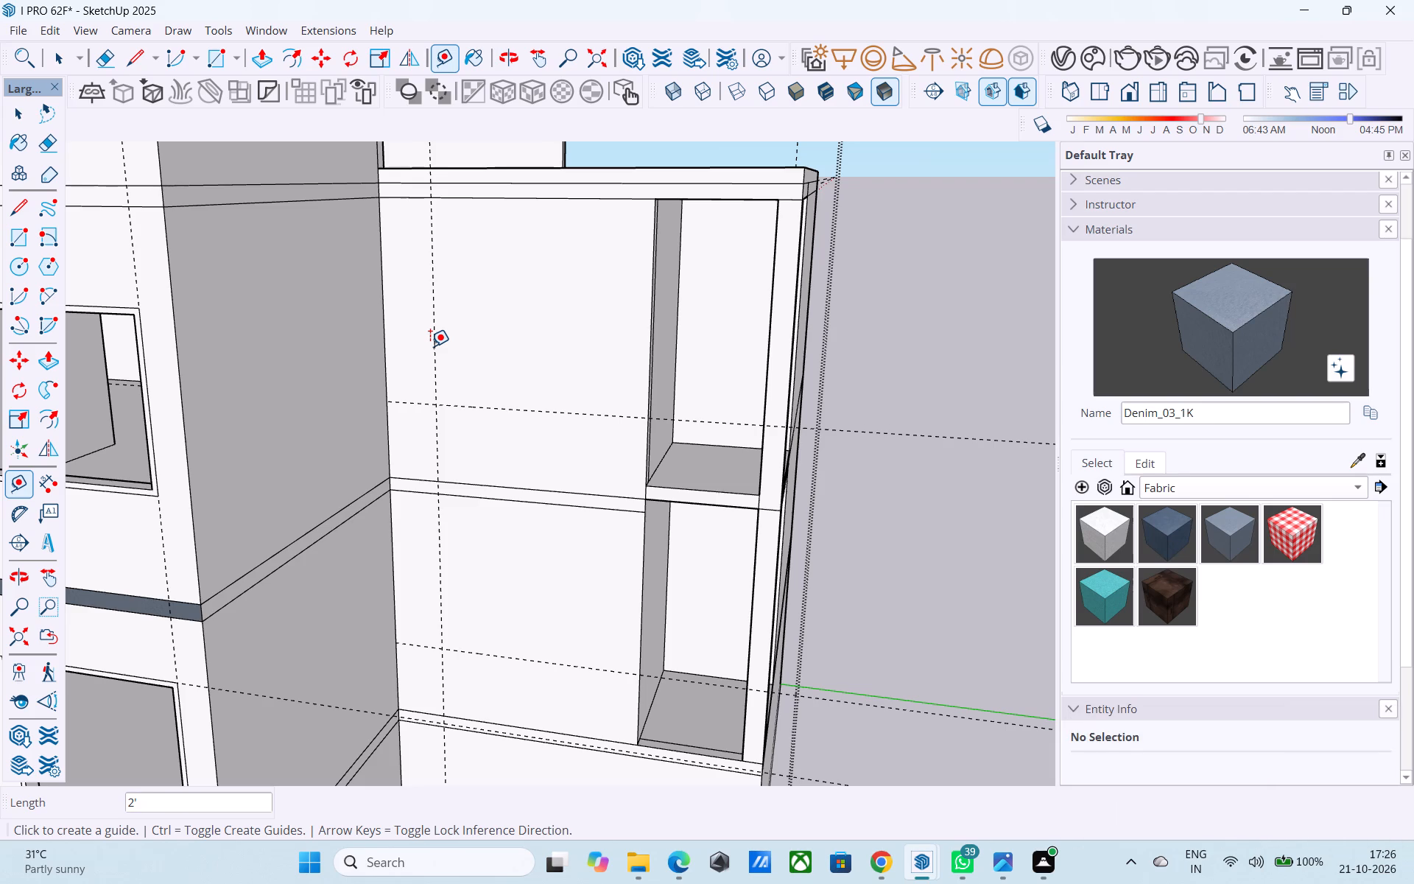
type("3'")
key("Return")
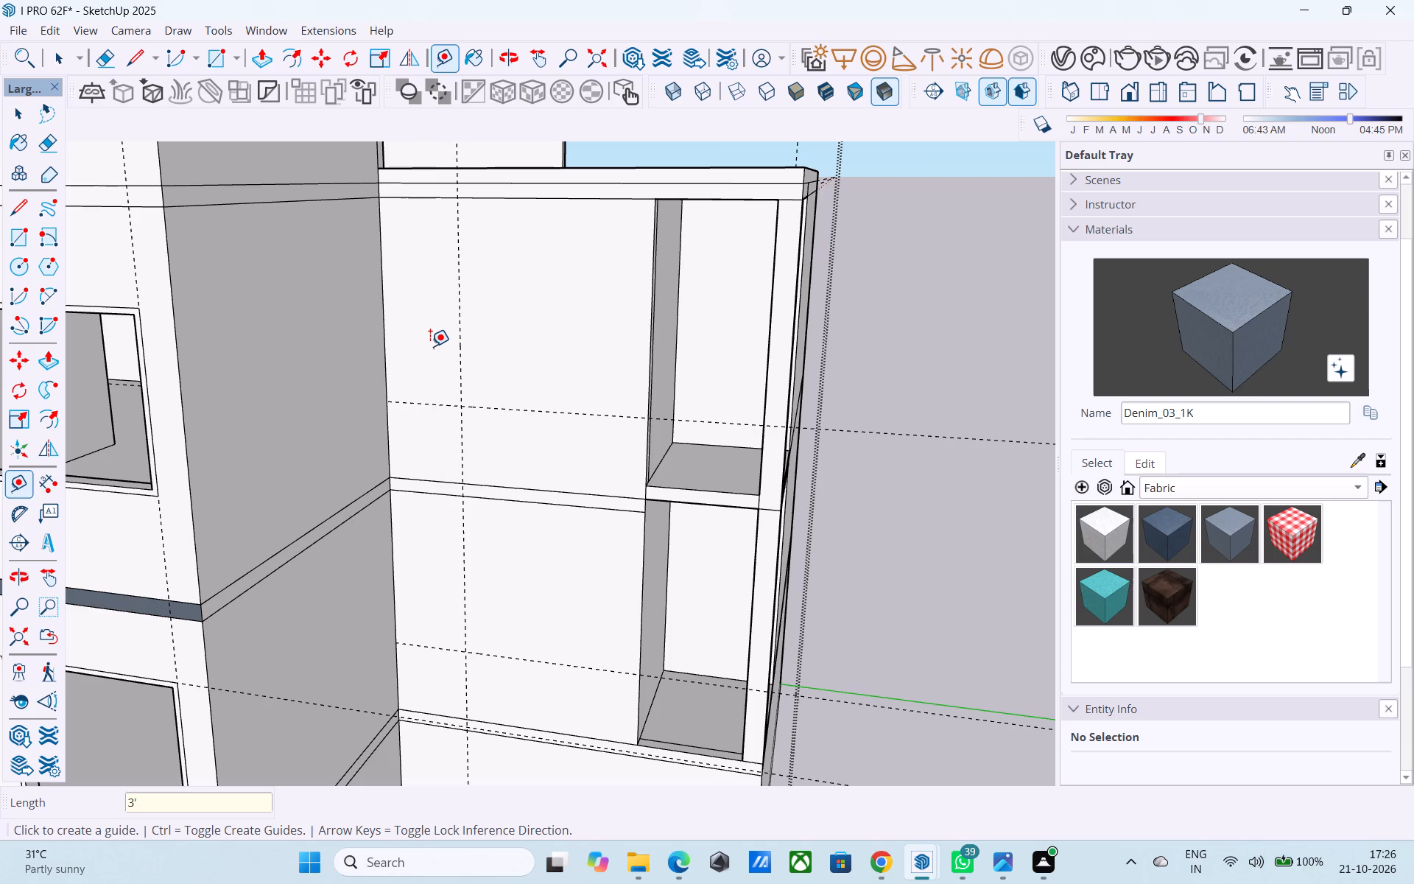
Draw a 4' by 4' window square from the guide intersection on the recessed wall's upper storey and resize it to 6' by 6'.
scroll(431, 345, "down", 8)
middle_click_drag(464, 378, 599, 372)
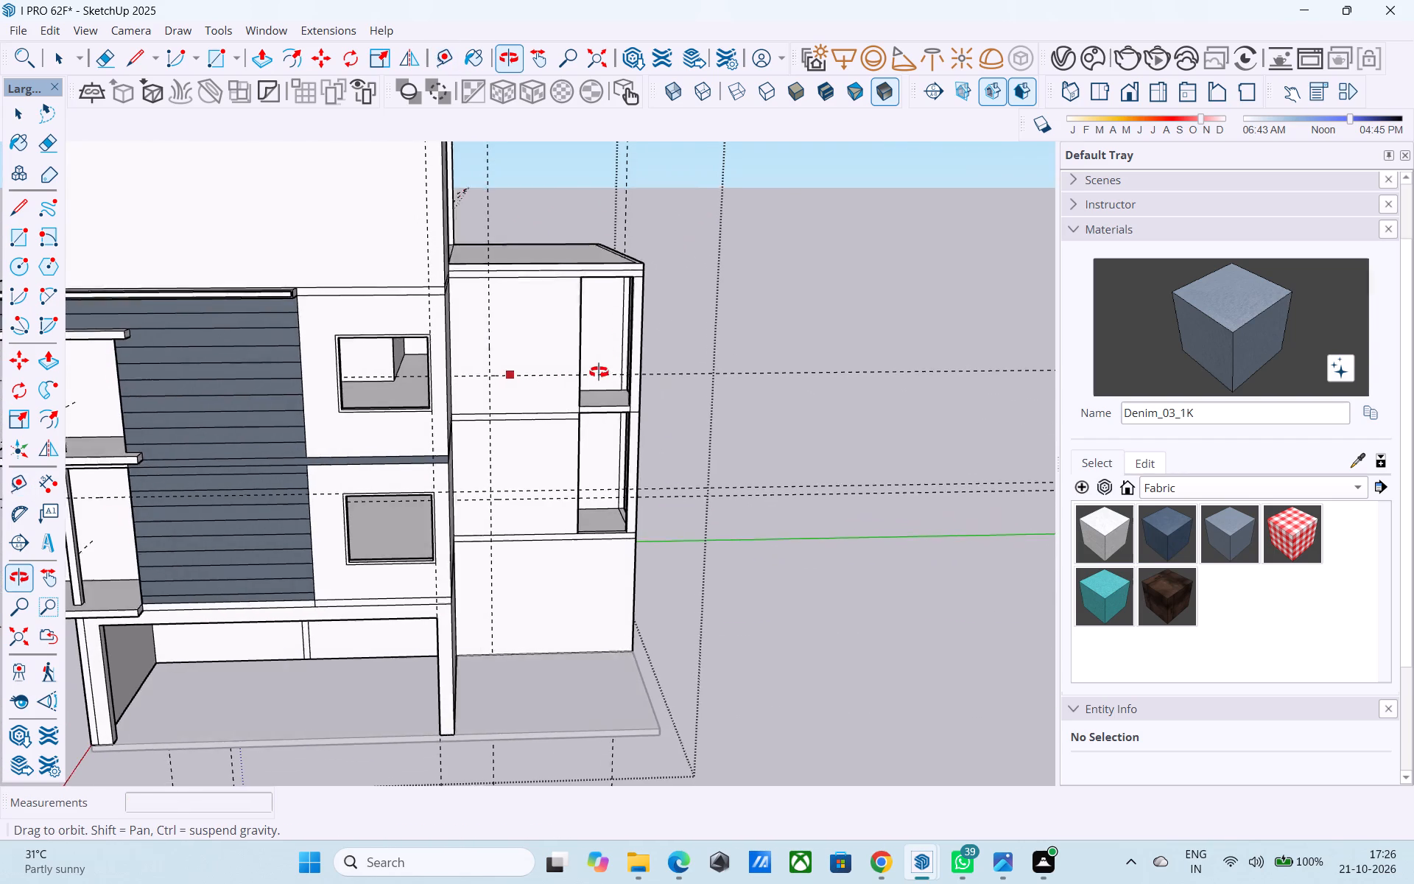
middle_click_drag(599, 372, 598, 371)
middle_click_drag(510, 447, 492, 350)
scroll(496, 334, "up", 6)
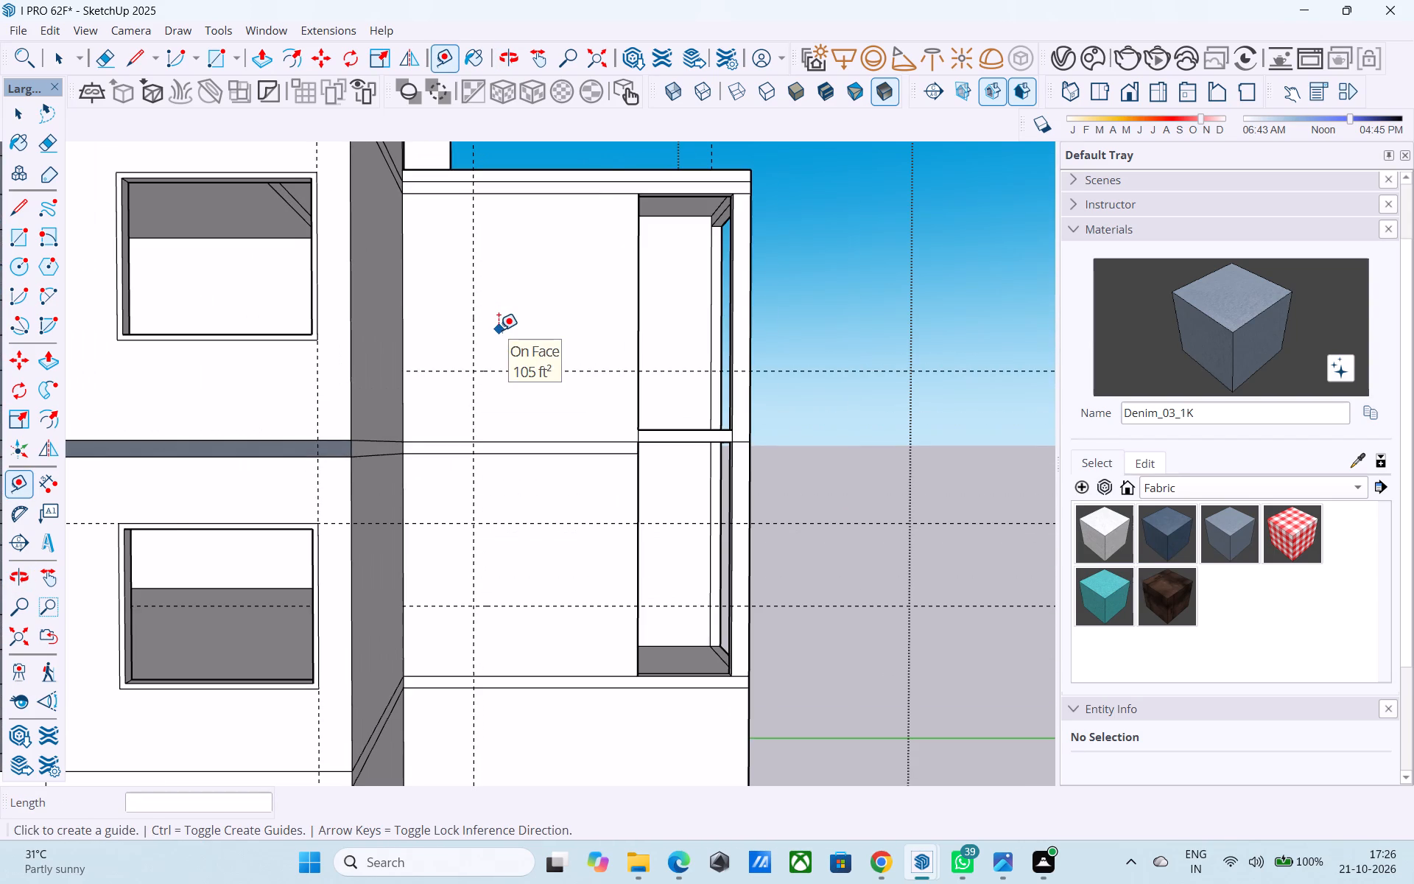
key("r")
scroll(499, 330, "down", 1)
middle_click_drag(499, 337, 489, 470, "shift")
scroll(477, 488, "up", 5)
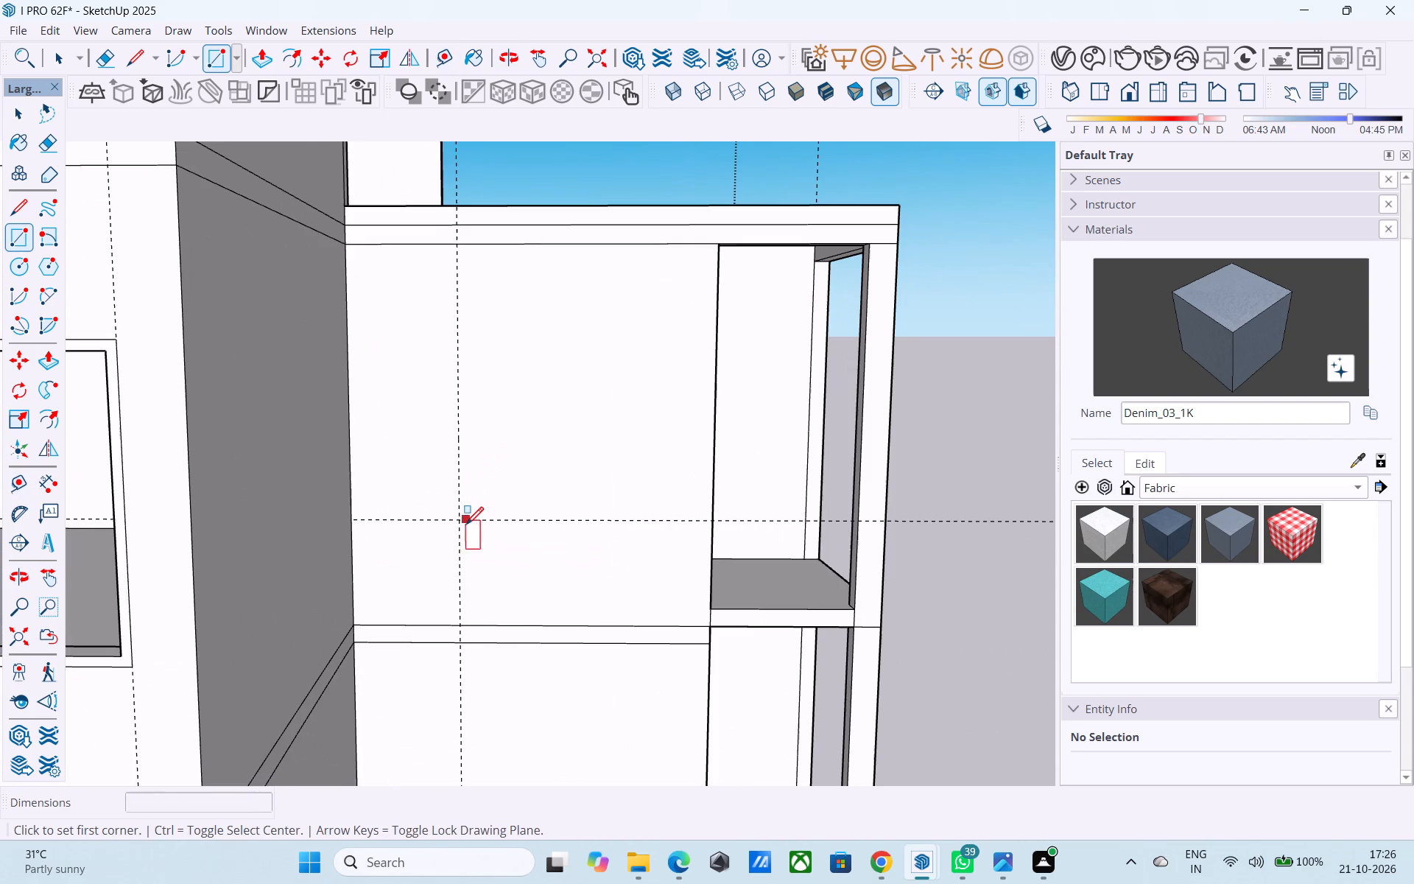
left_click(460, 518)
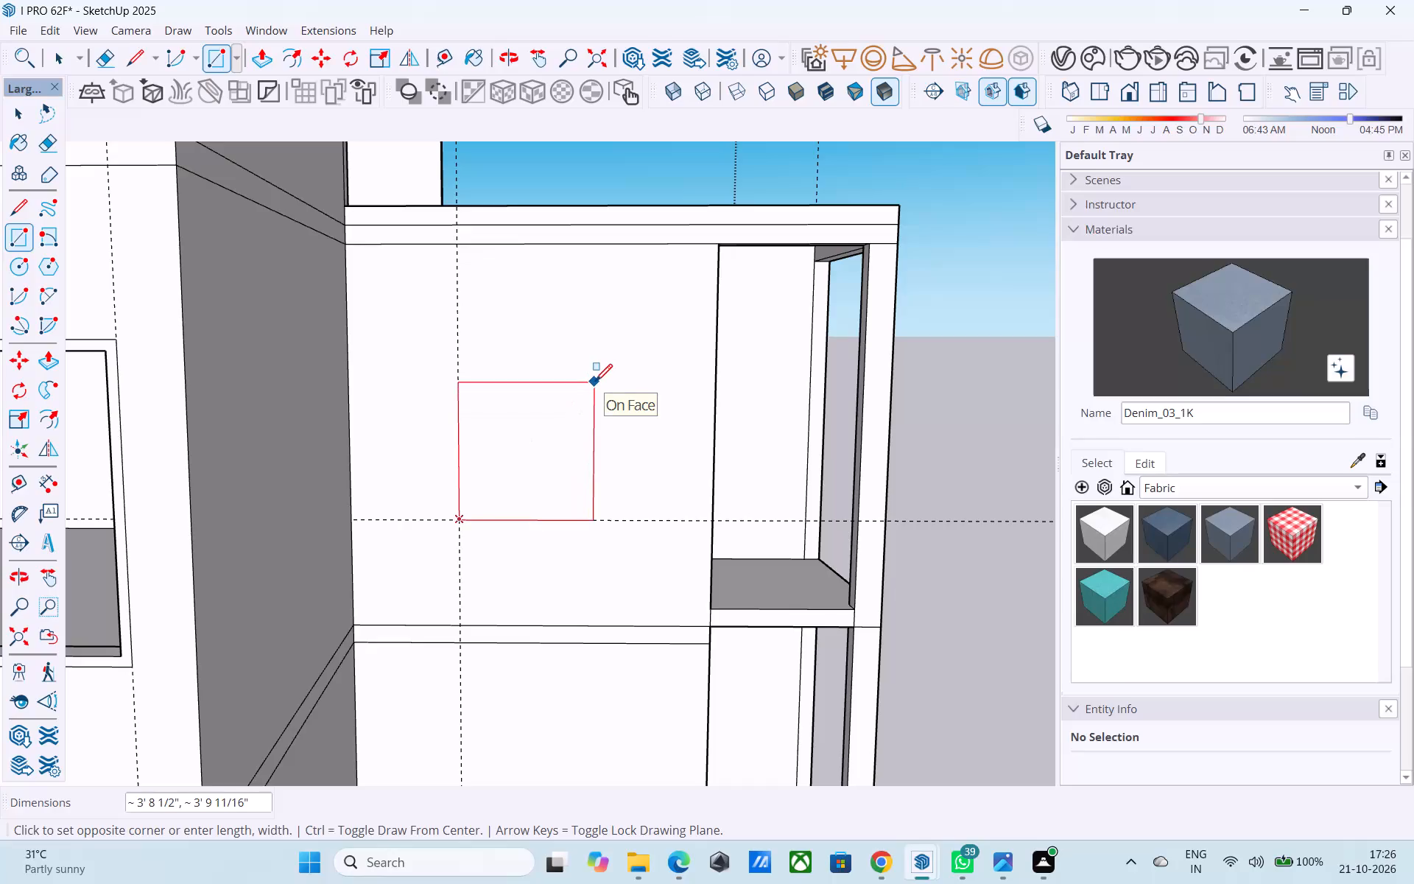
type("4',4'")
key("Return")
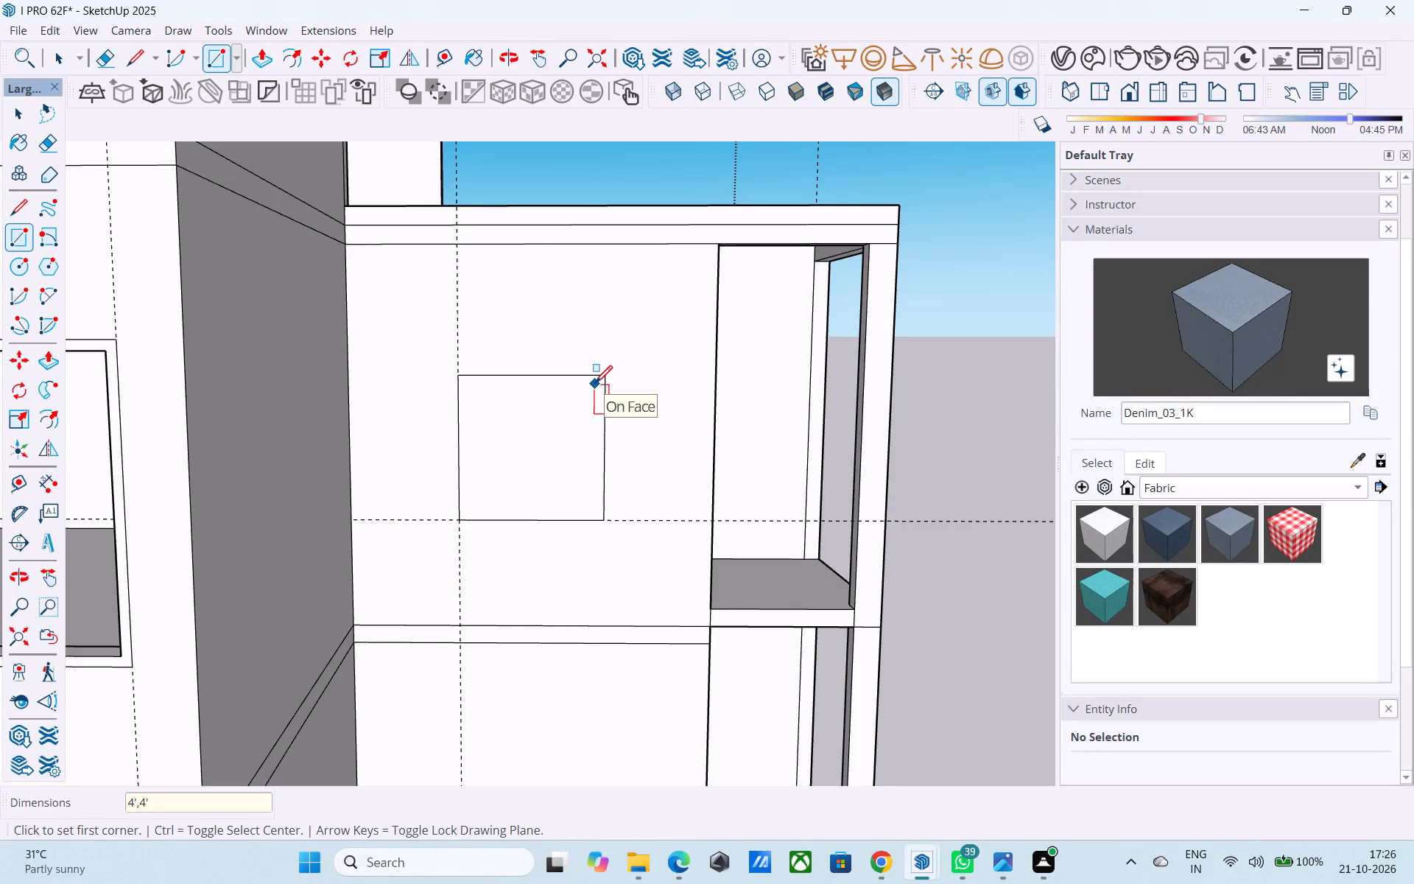
type("6',6'")
key("Return")
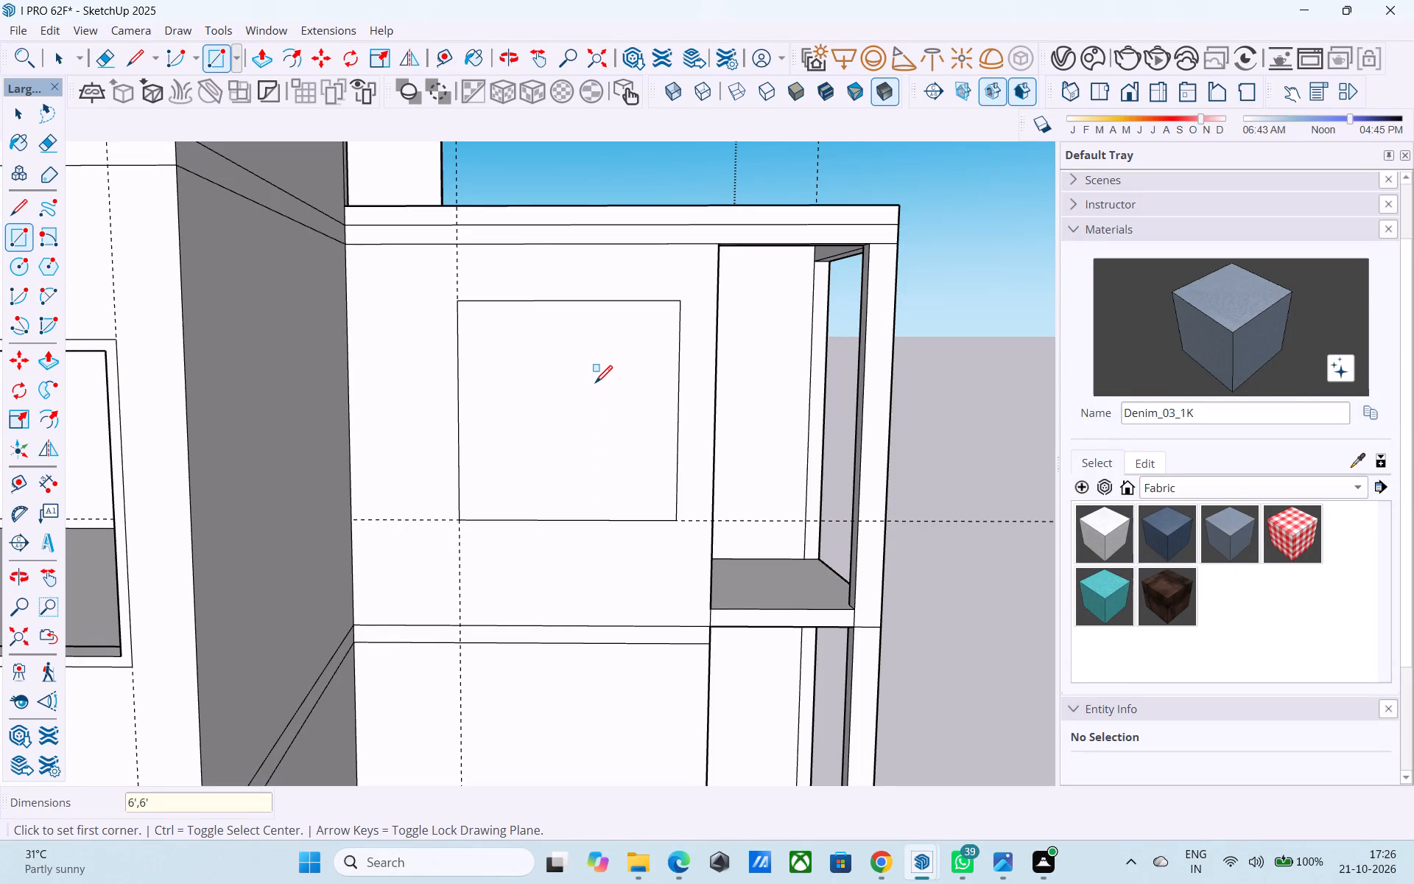
Draw a 6' by 6' window square from the guide intersection on the recessed wall's lower storey, 3' above the lower slab band.
scroll(534, 422, "down", 4)
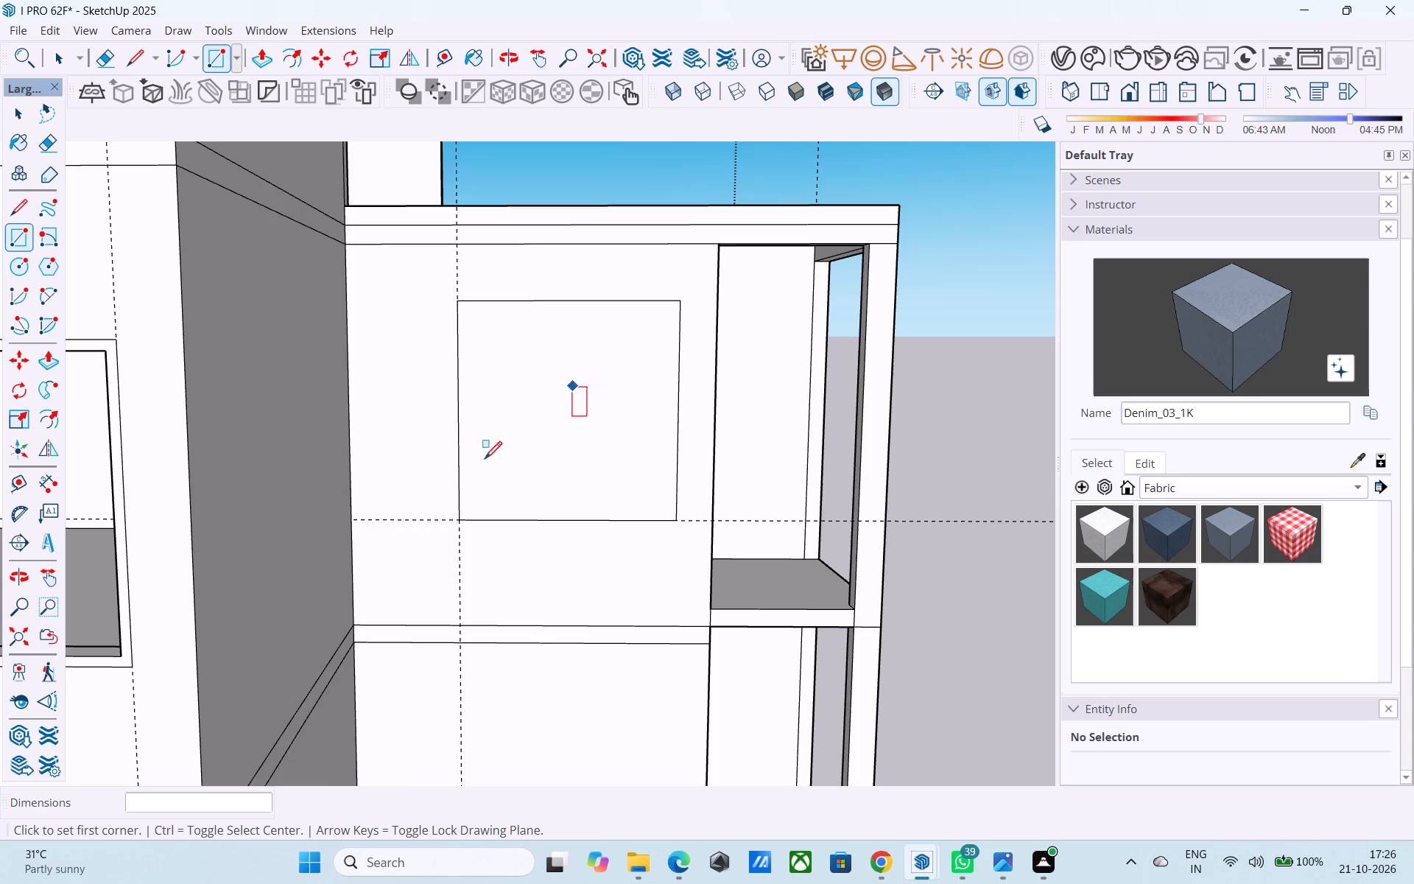
scroll(485, 460, "down", 7)
scroll(487, 644, "up", 9)
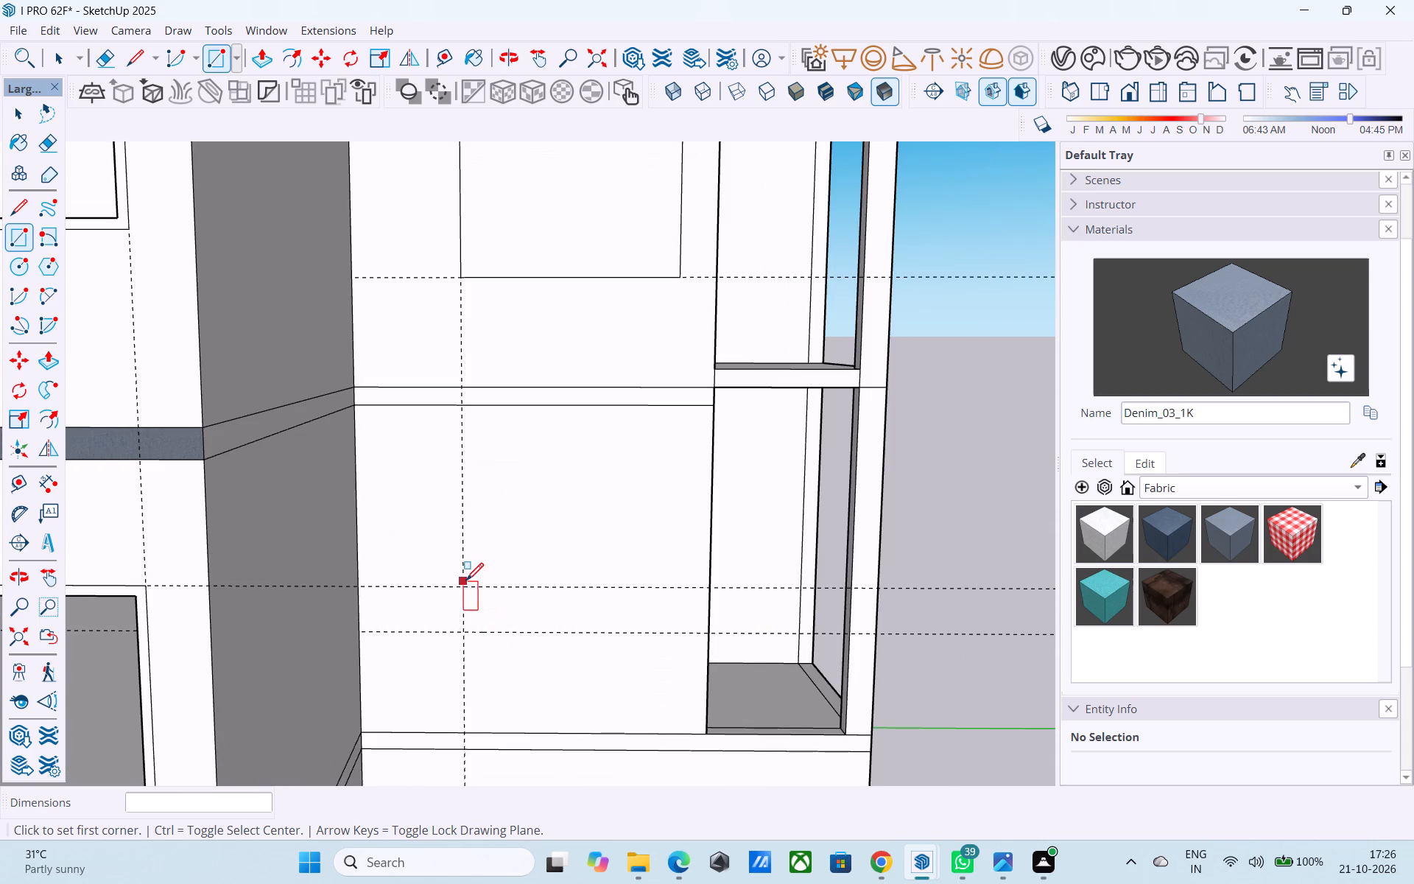
scroll(485, 642, "up", 5)
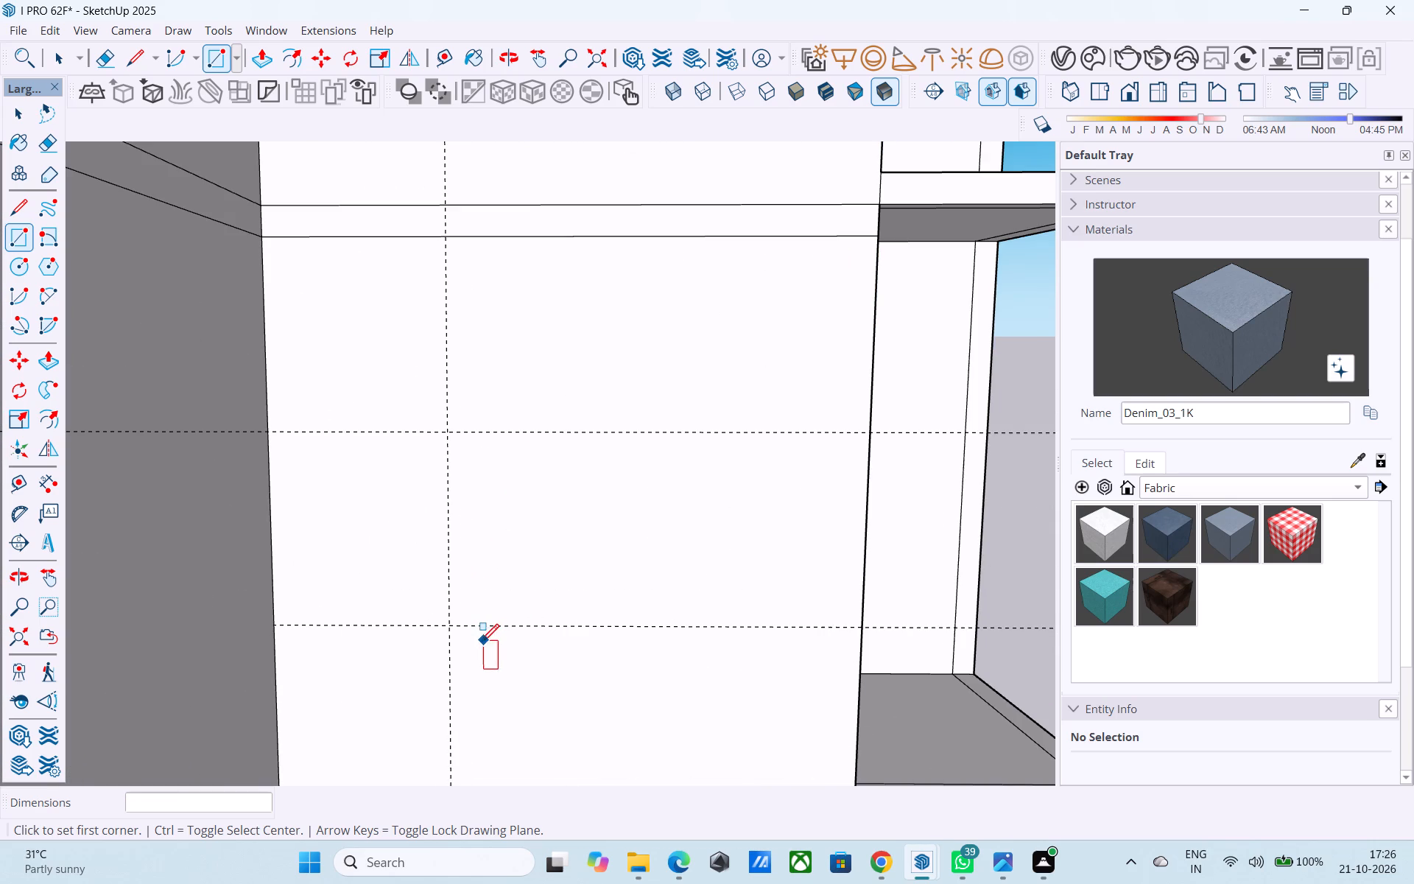
left_click(451, 624)
type("6',6'")
key("Return")
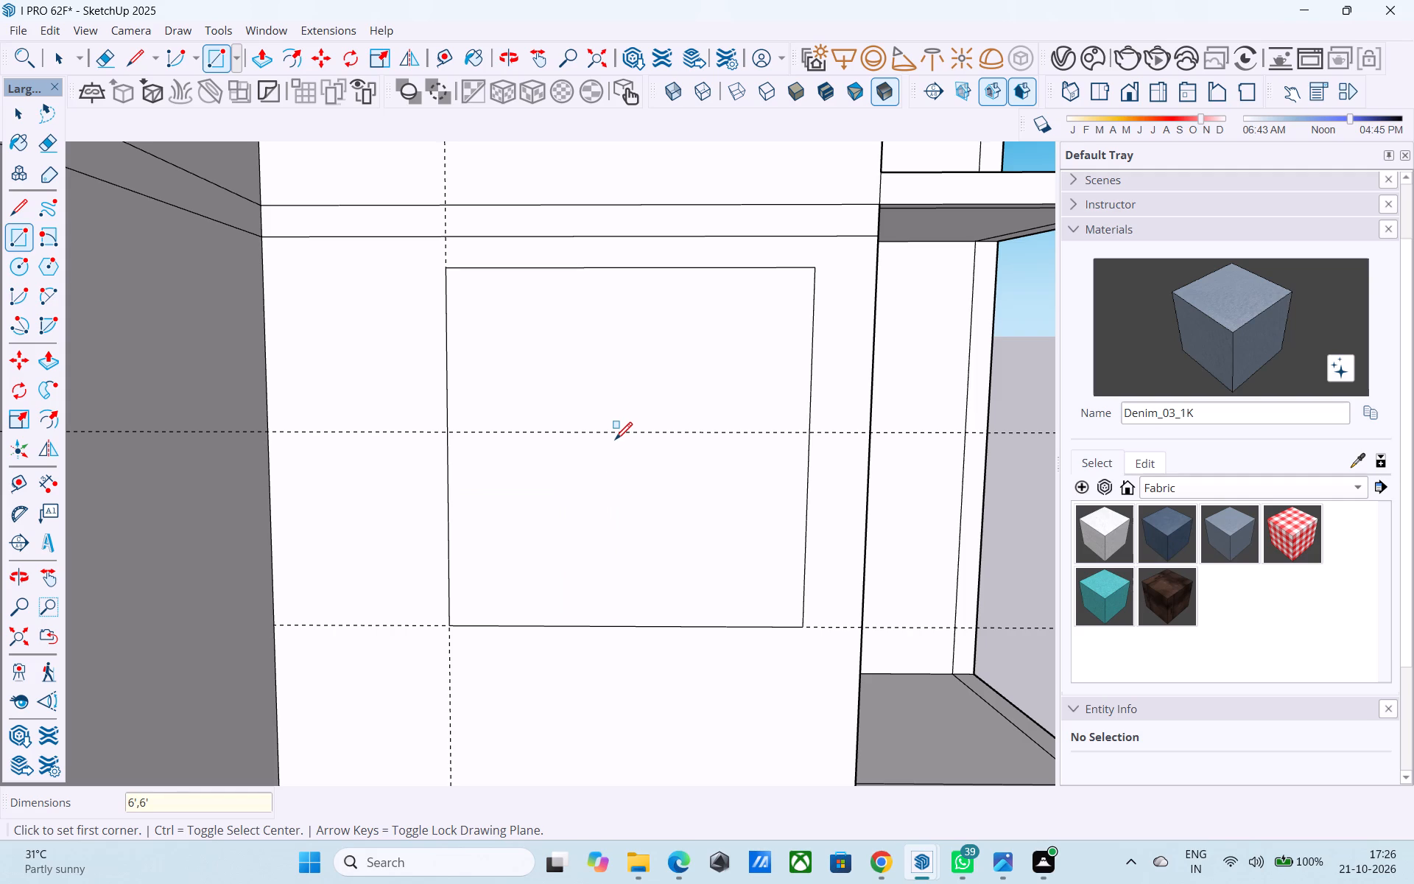
Offset the lower window square on the recessed wall inward by 3" for a frame outline.
scroll(557, 464, "down", 12)
middle_click_drag(522, 518, 498, 597)
scroll(510, 587, "up", 4)
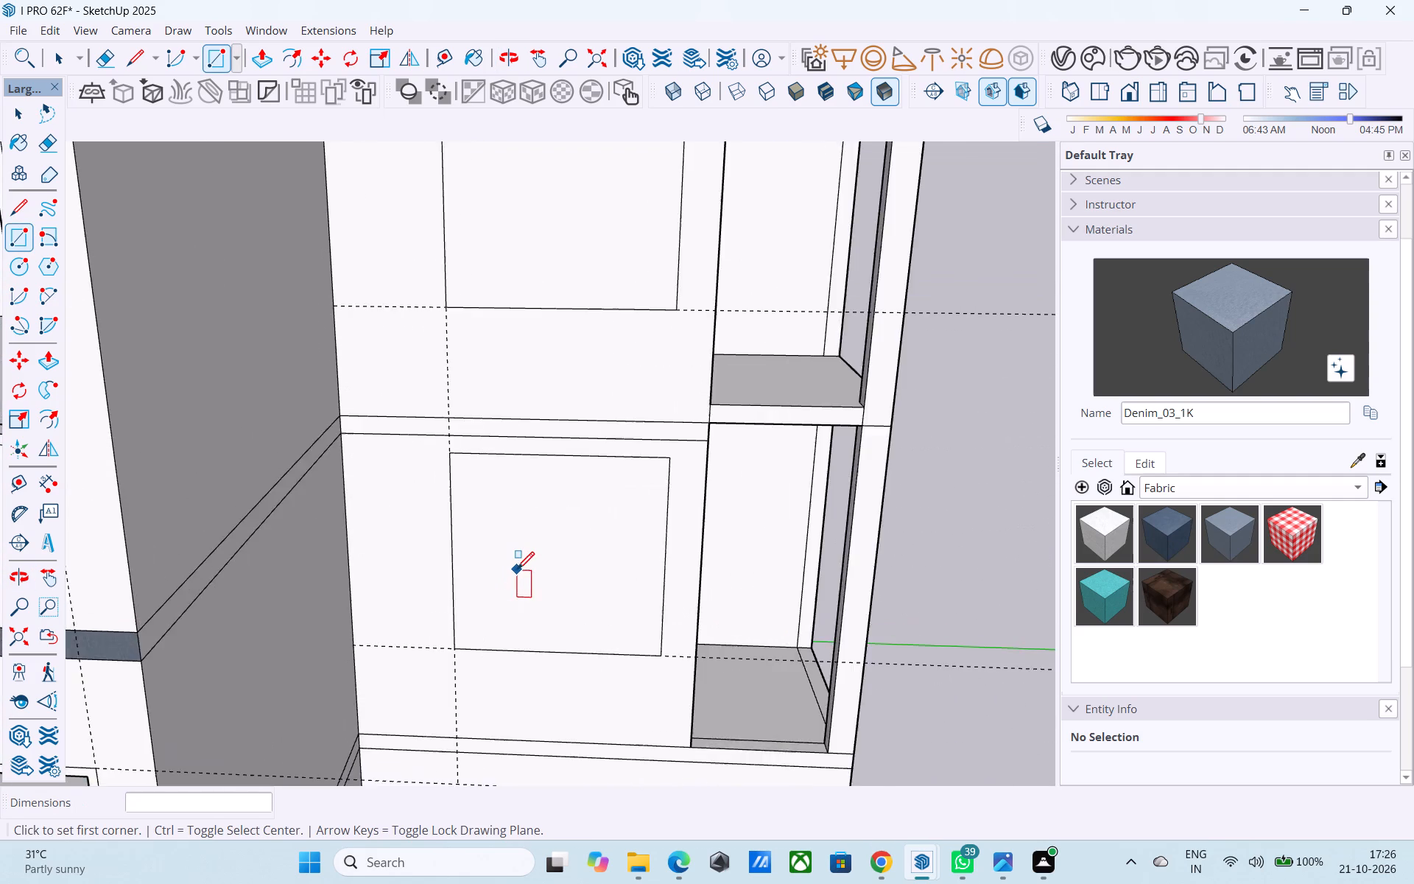
scroll(517, 571, "up", 3)
middle_click_drag(462, 564, 474, 546)
scroll(477, 539, "up", 4)
key("space")
left_click(574, 547)
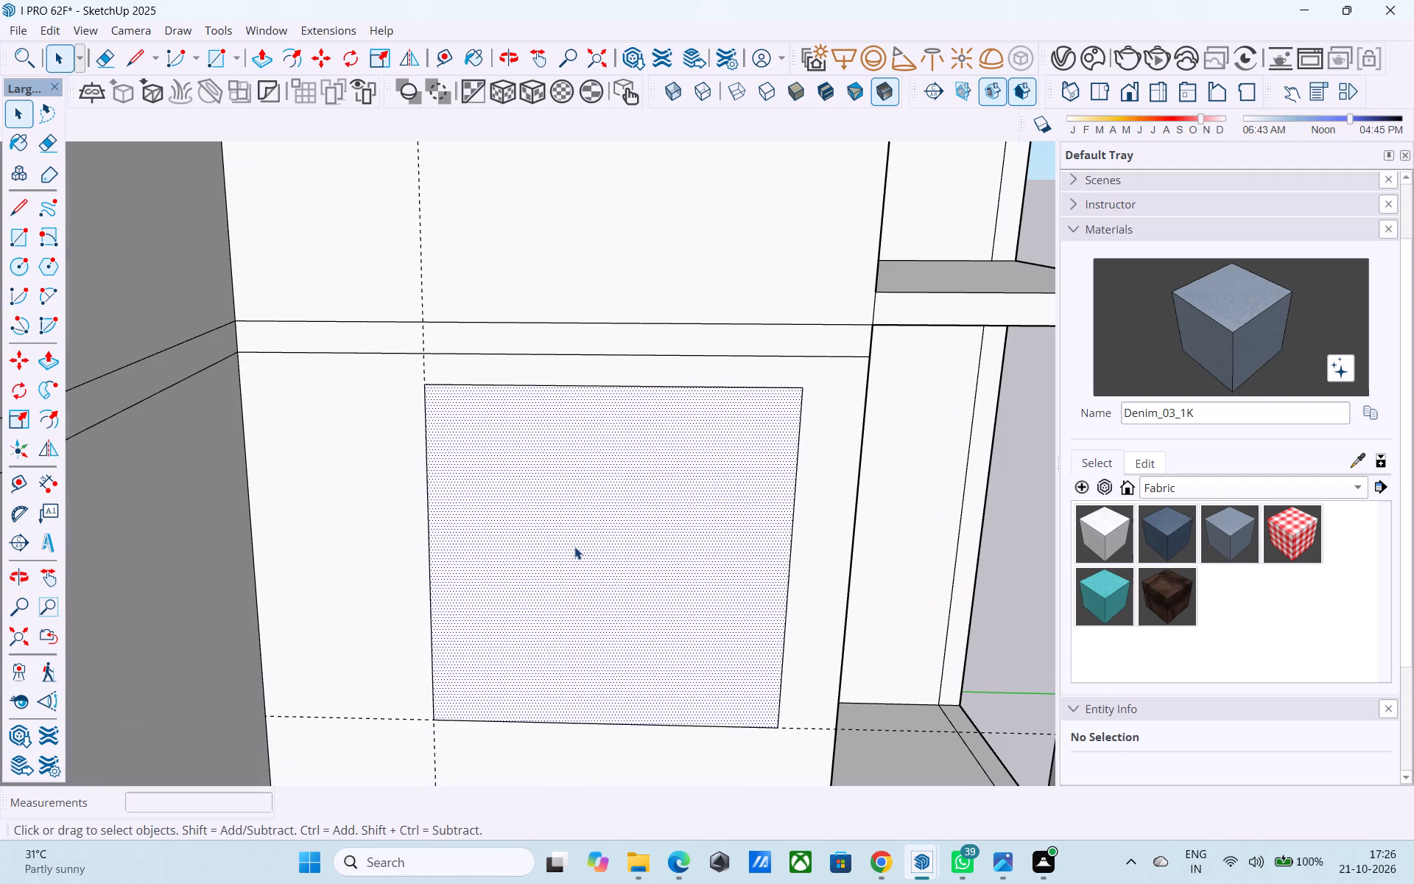
key("f")
left_click(574, 547)
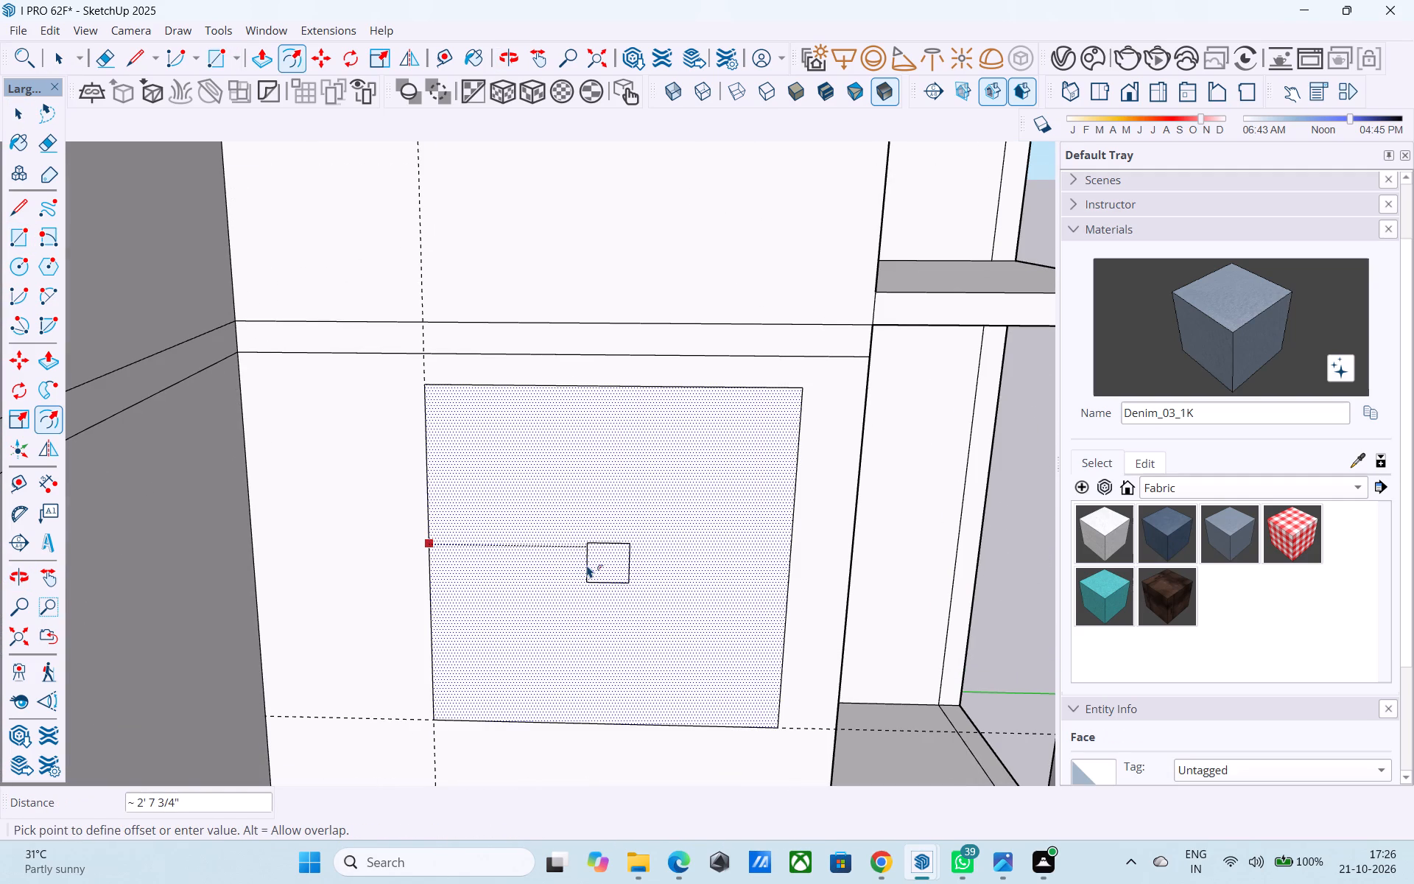
type("3\"")
key("Return")
scroll(588, 566, "up", 1)
scroll(591, 545, "down", 6)
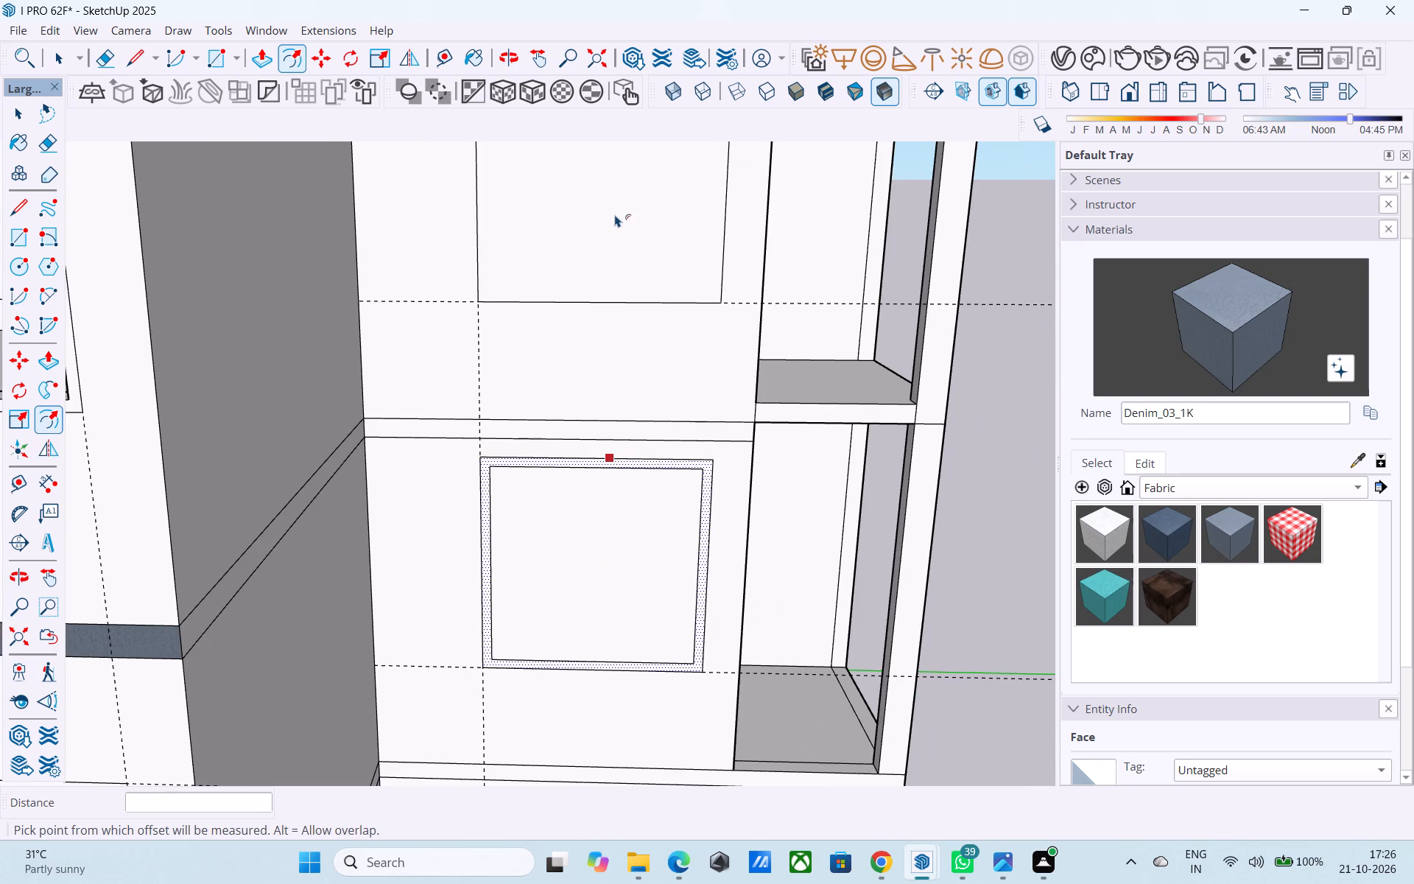
Offset the upper window square on the recessed wall inward by 3" for a frame outline.
key("space")
left_click(615, 211)
key("f")
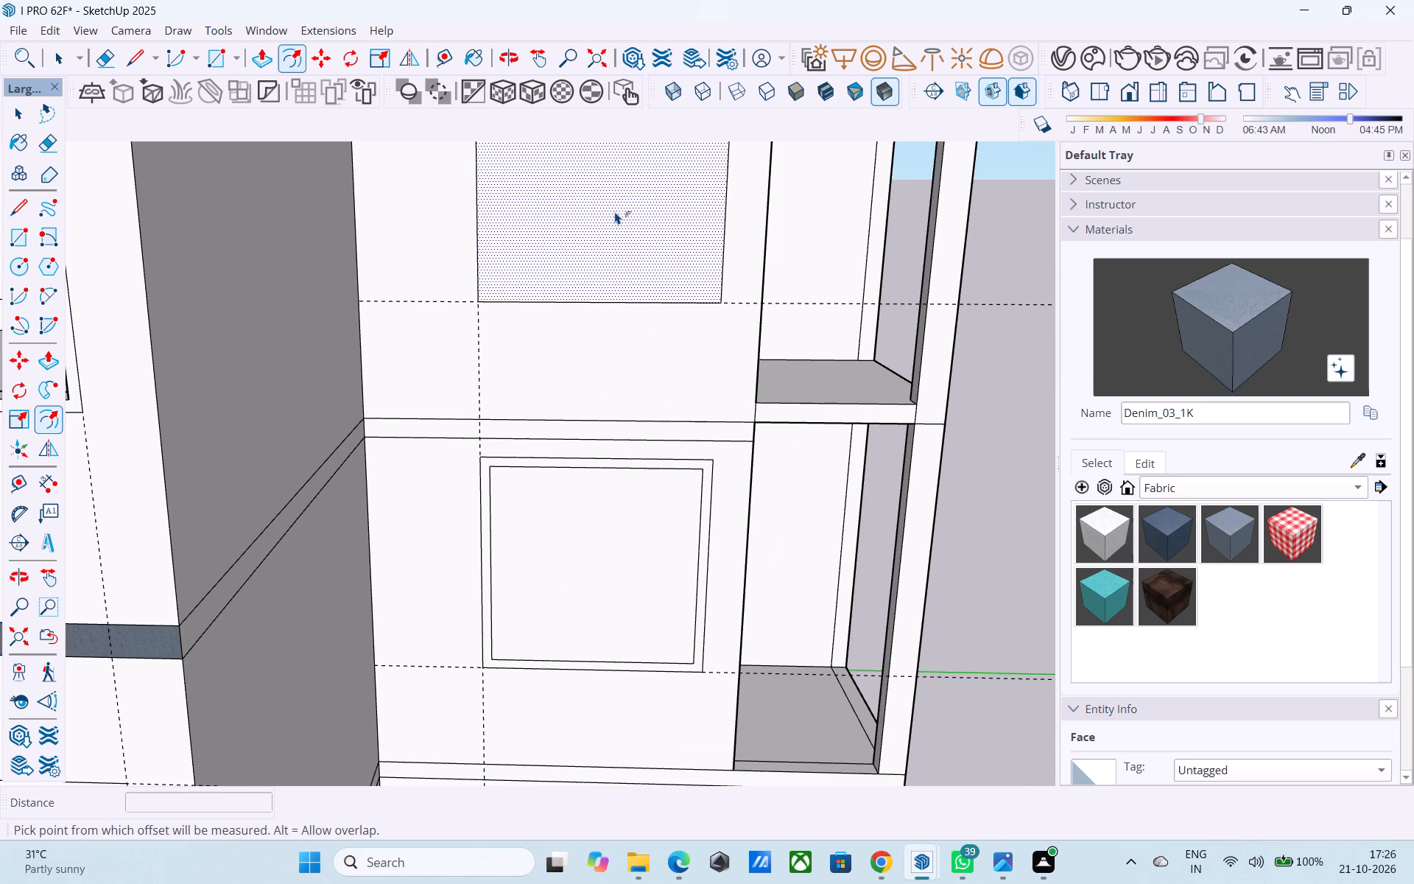
left_click(615, 211)
type("3\"")
key("Return")
key("space")
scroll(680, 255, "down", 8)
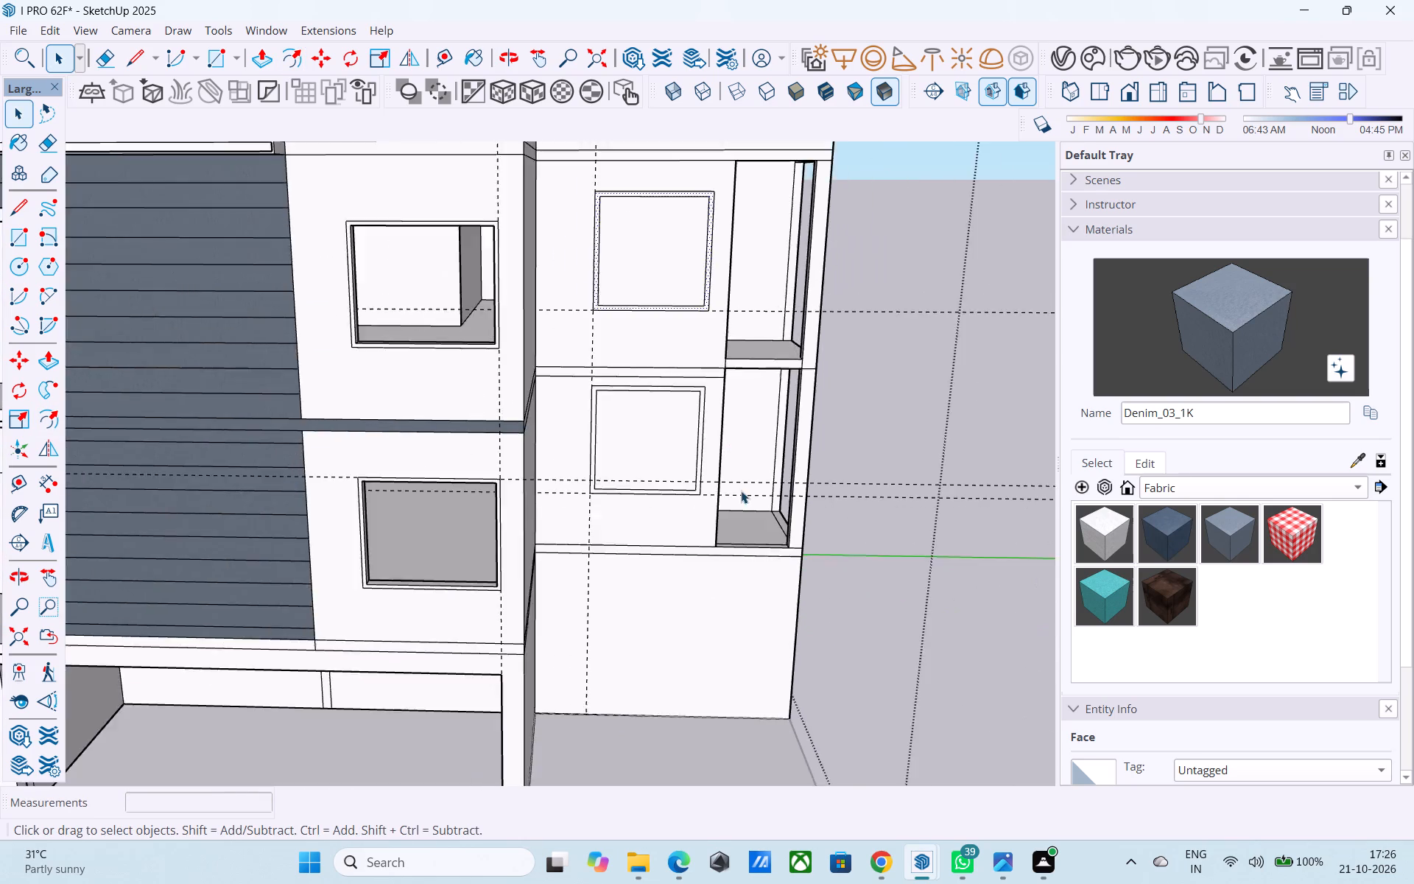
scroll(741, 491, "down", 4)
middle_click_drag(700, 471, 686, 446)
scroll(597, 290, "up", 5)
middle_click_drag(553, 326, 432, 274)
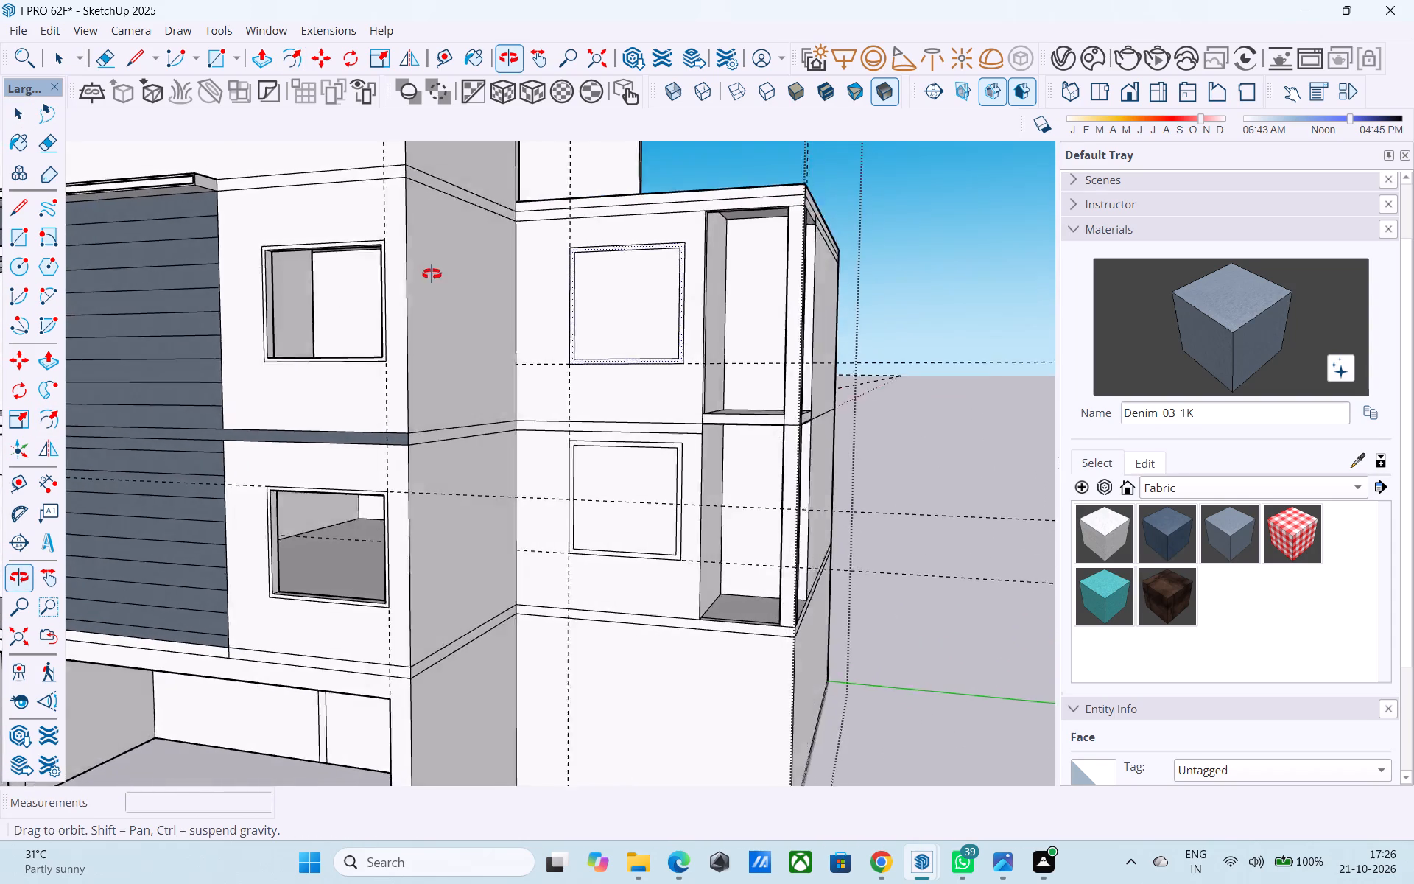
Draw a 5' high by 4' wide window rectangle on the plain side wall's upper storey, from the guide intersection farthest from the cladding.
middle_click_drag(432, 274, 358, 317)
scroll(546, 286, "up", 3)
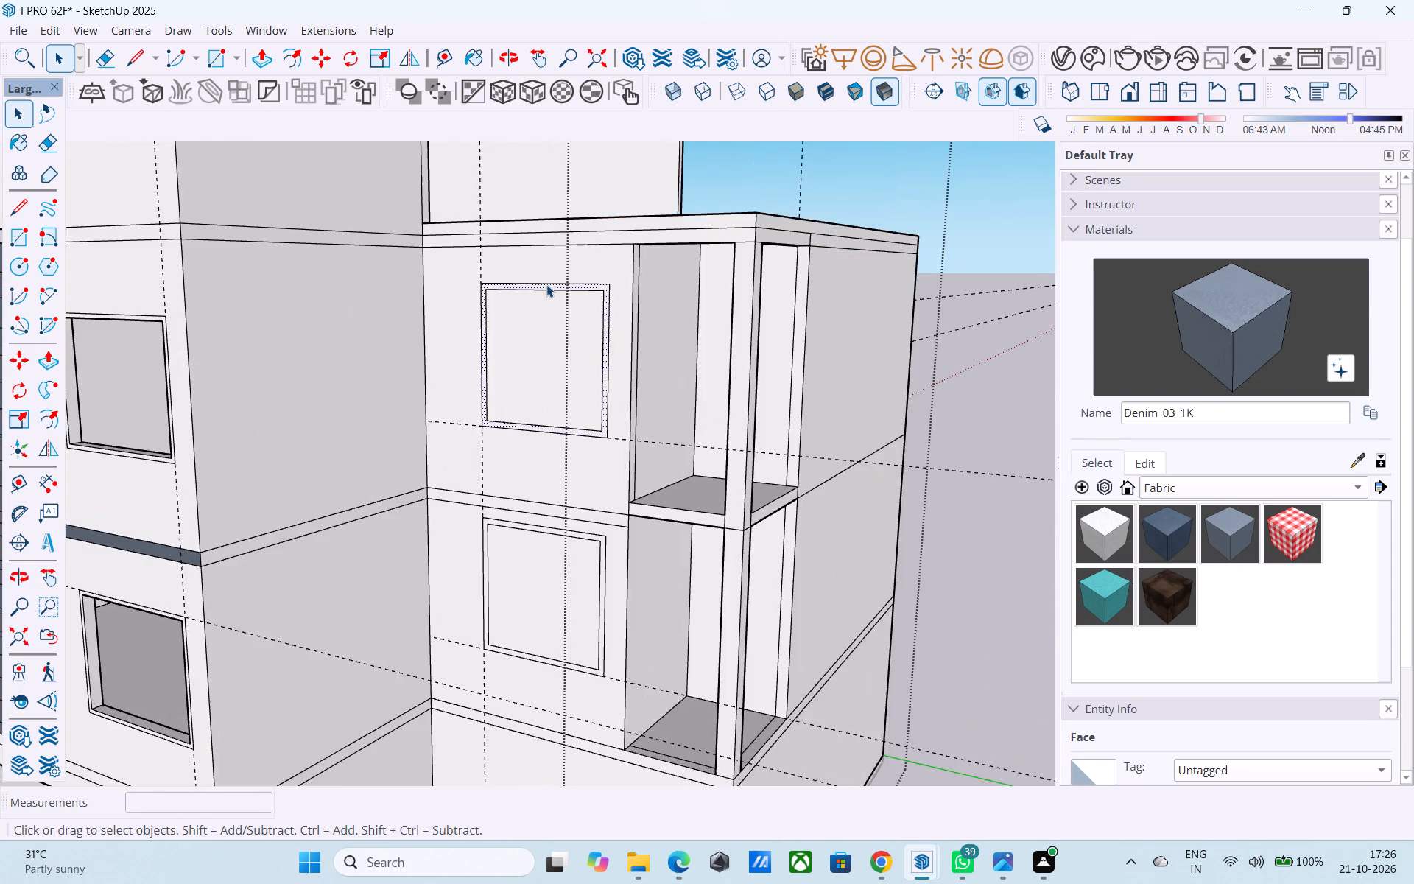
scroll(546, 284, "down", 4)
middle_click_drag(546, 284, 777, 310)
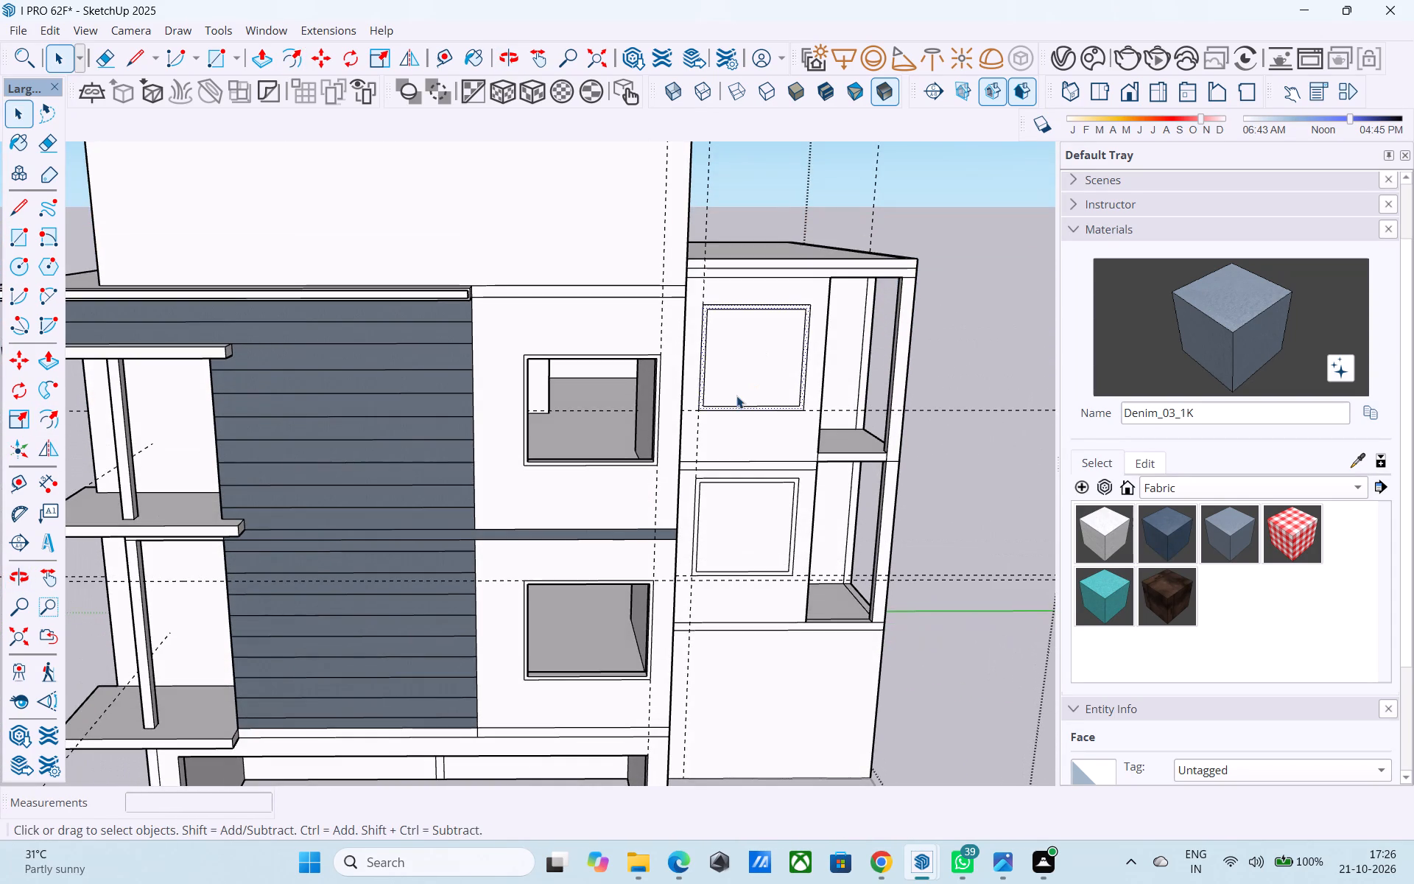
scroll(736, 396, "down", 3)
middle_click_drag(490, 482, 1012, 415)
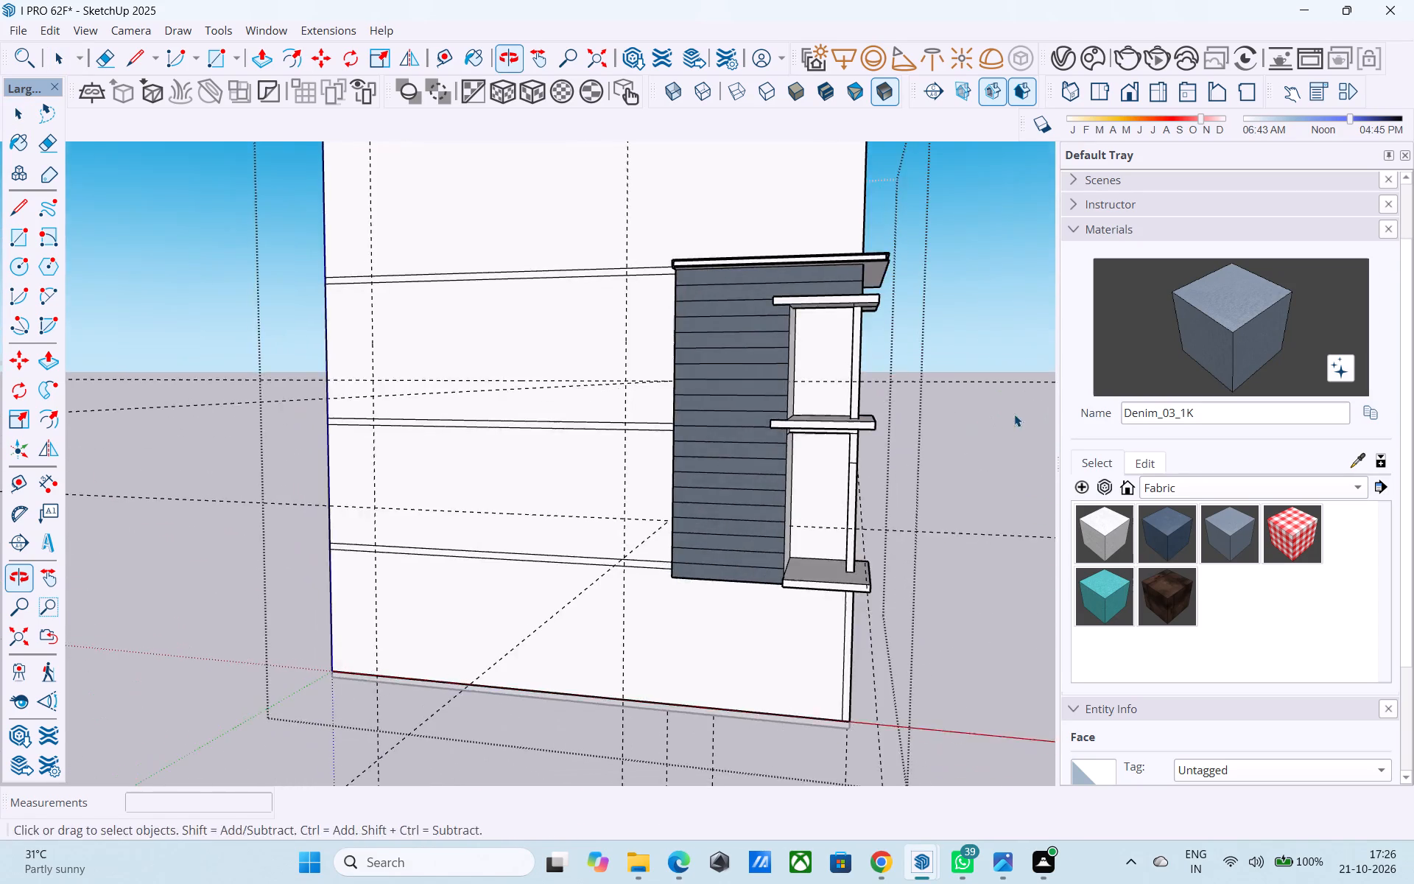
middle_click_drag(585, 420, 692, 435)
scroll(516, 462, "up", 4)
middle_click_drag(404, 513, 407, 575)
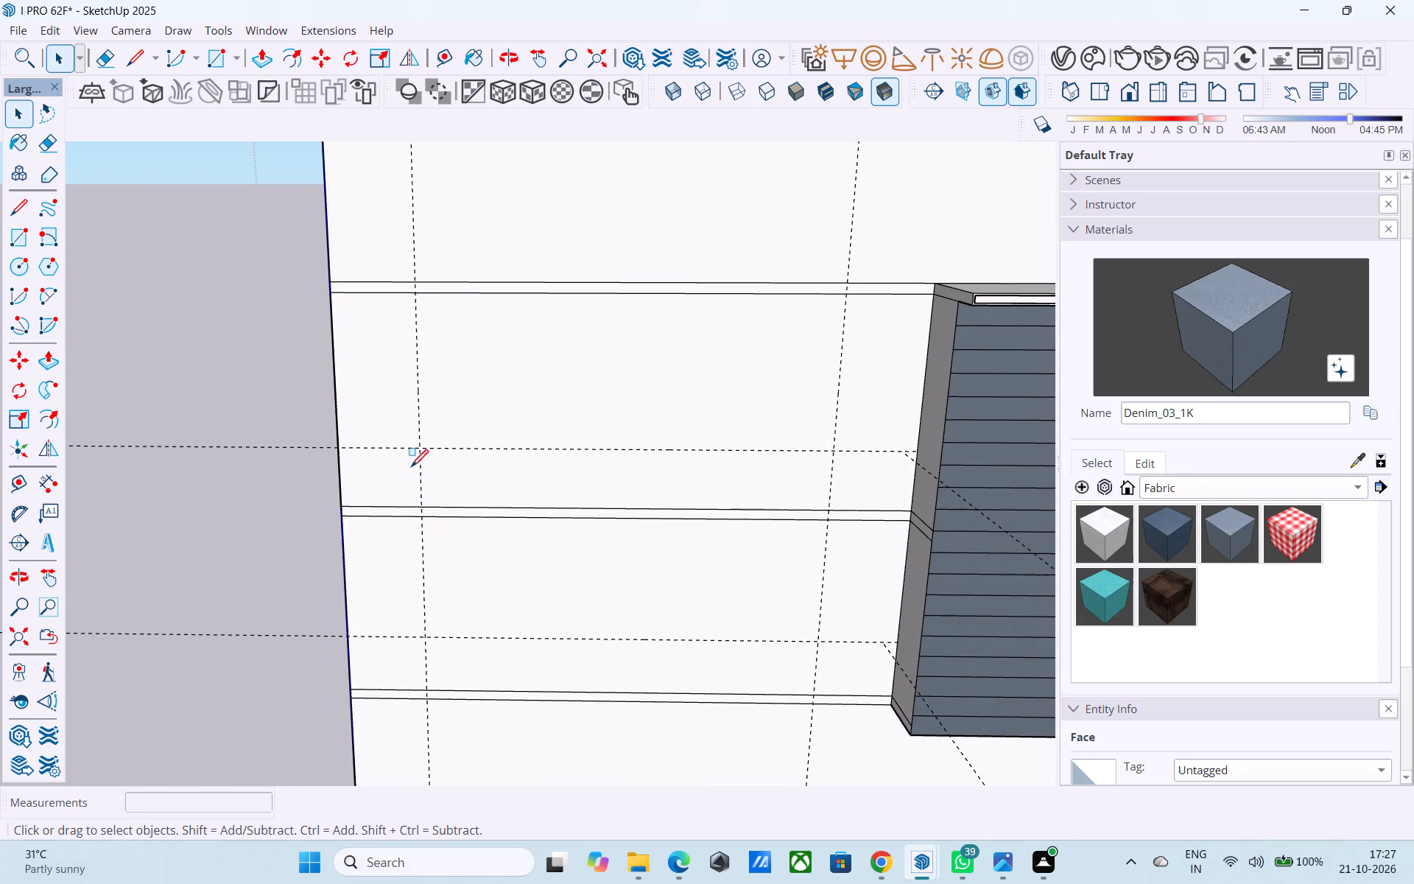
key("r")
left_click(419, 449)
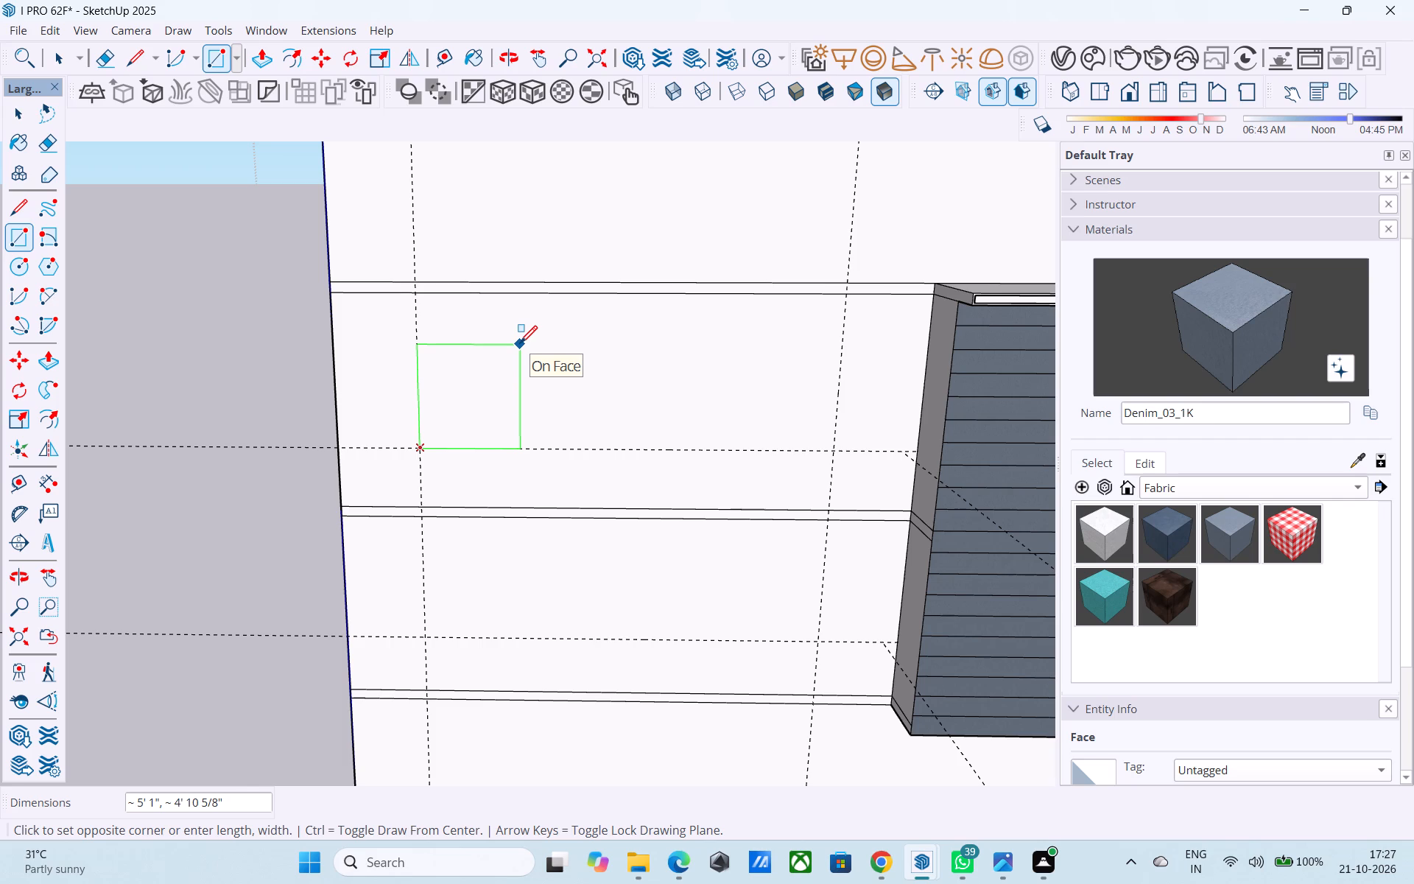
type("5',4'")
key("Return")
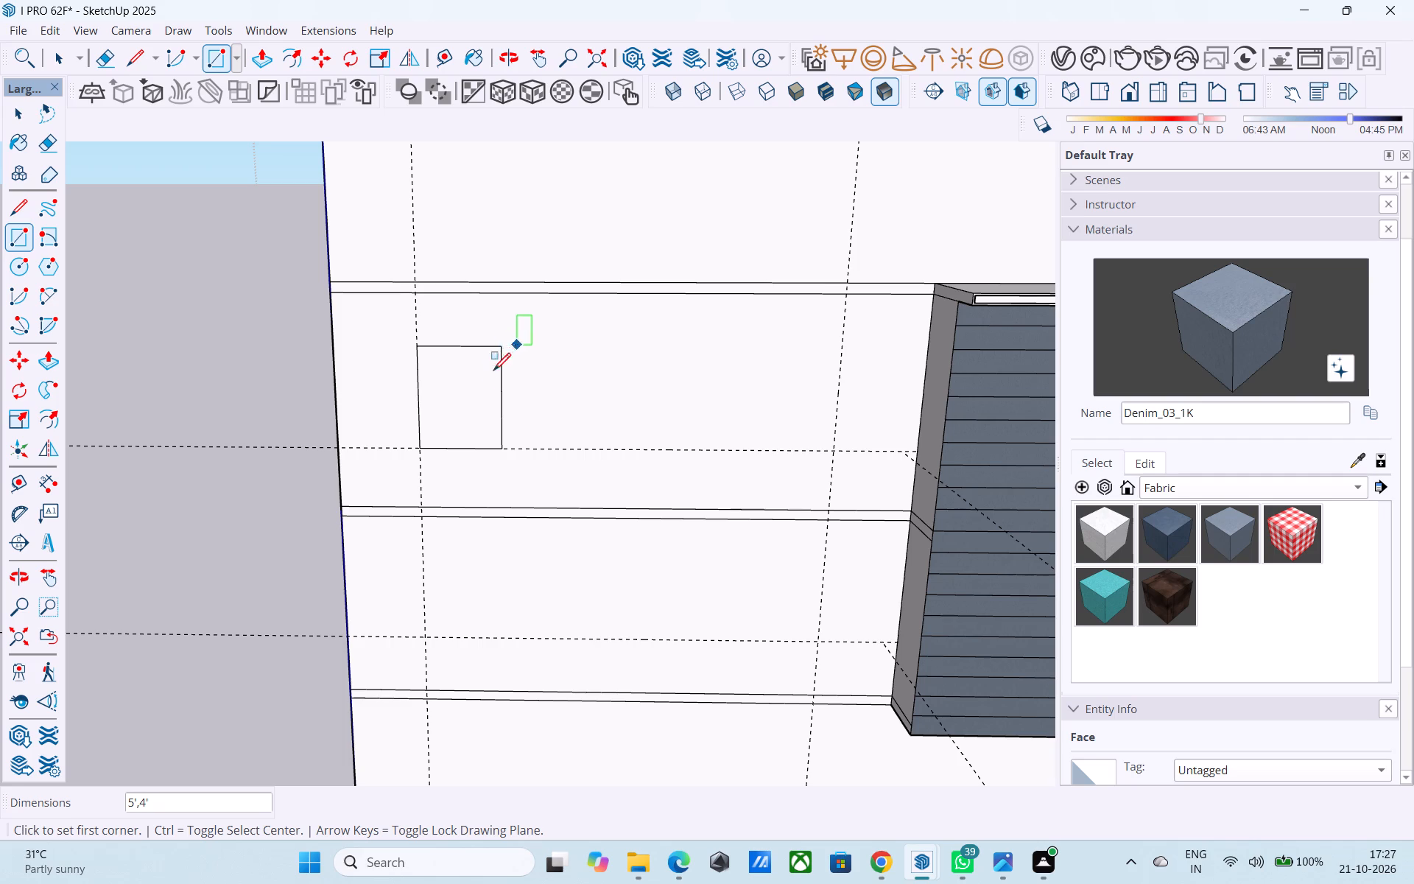
Erase the rectangle's free edges and redraw the window 6' high by 5' wide from the same guide intersection.
key("e")
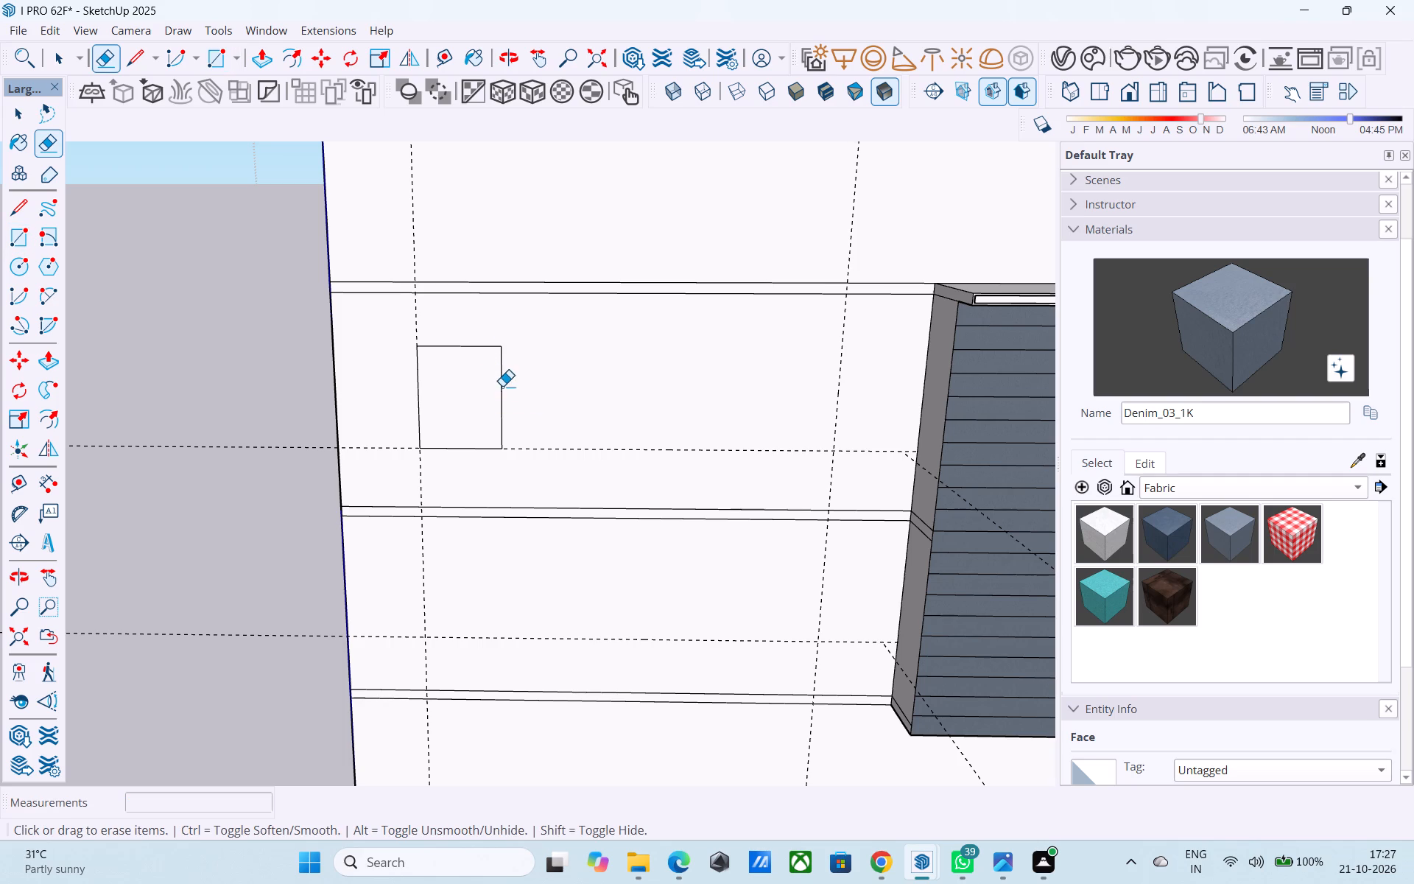
left_click_drag(507, 388, 501, 384)
left_click_drag(499, 345, 489, 342)
key("r")
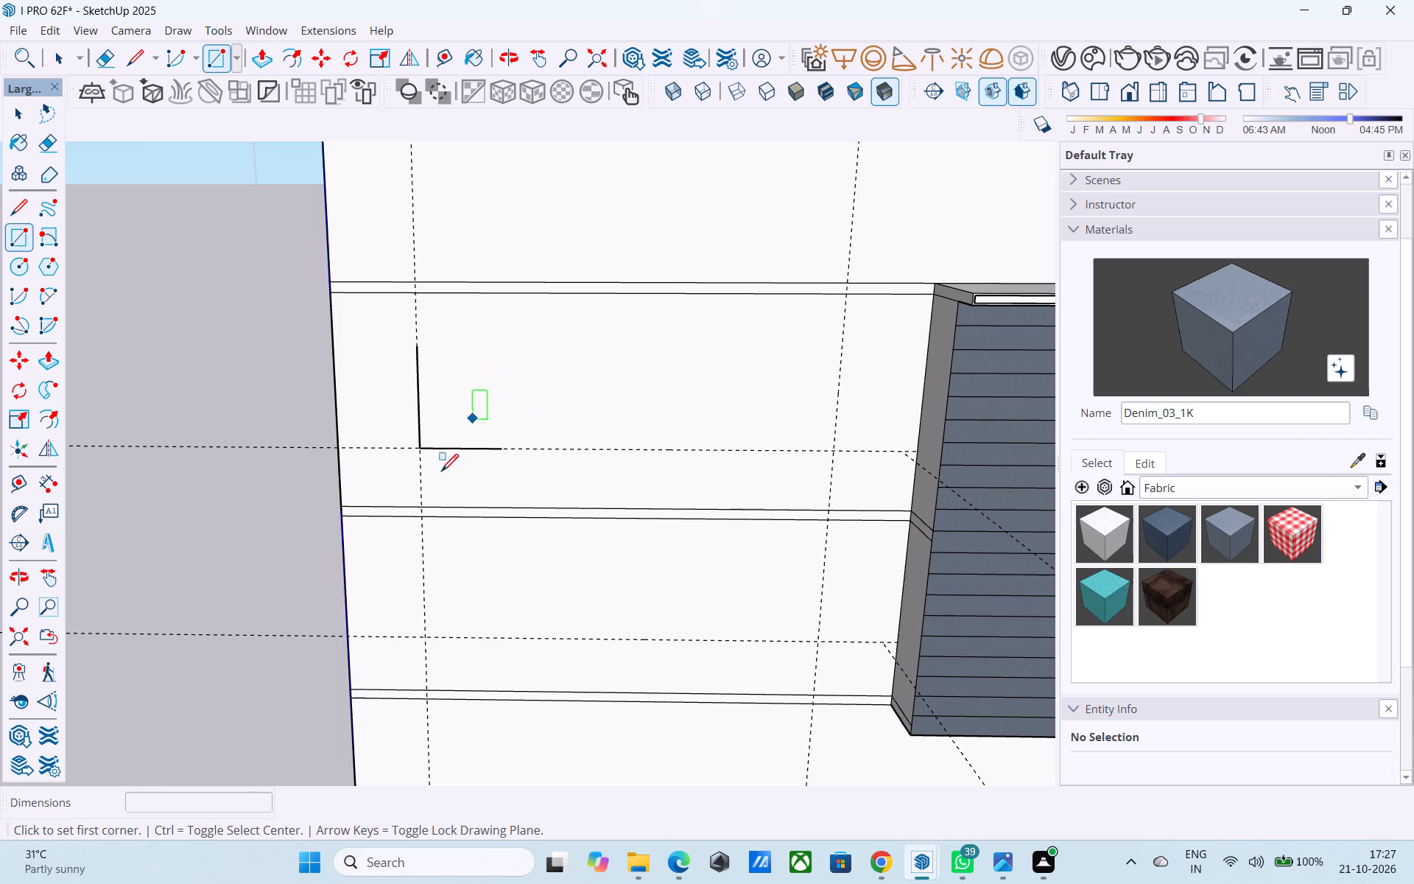
left_click(425, 449)
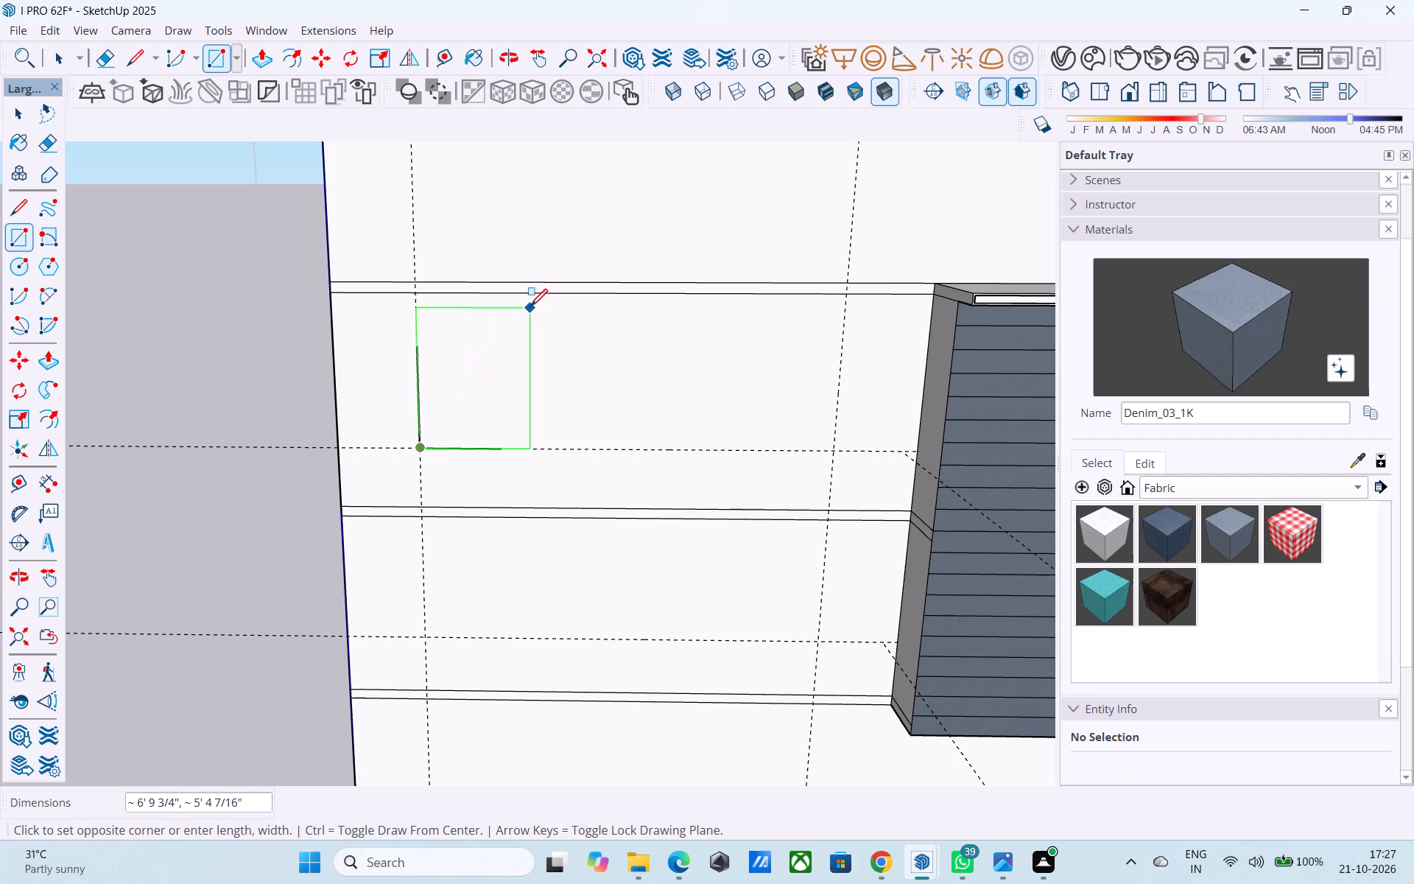
type("6',5'")
key("Return")
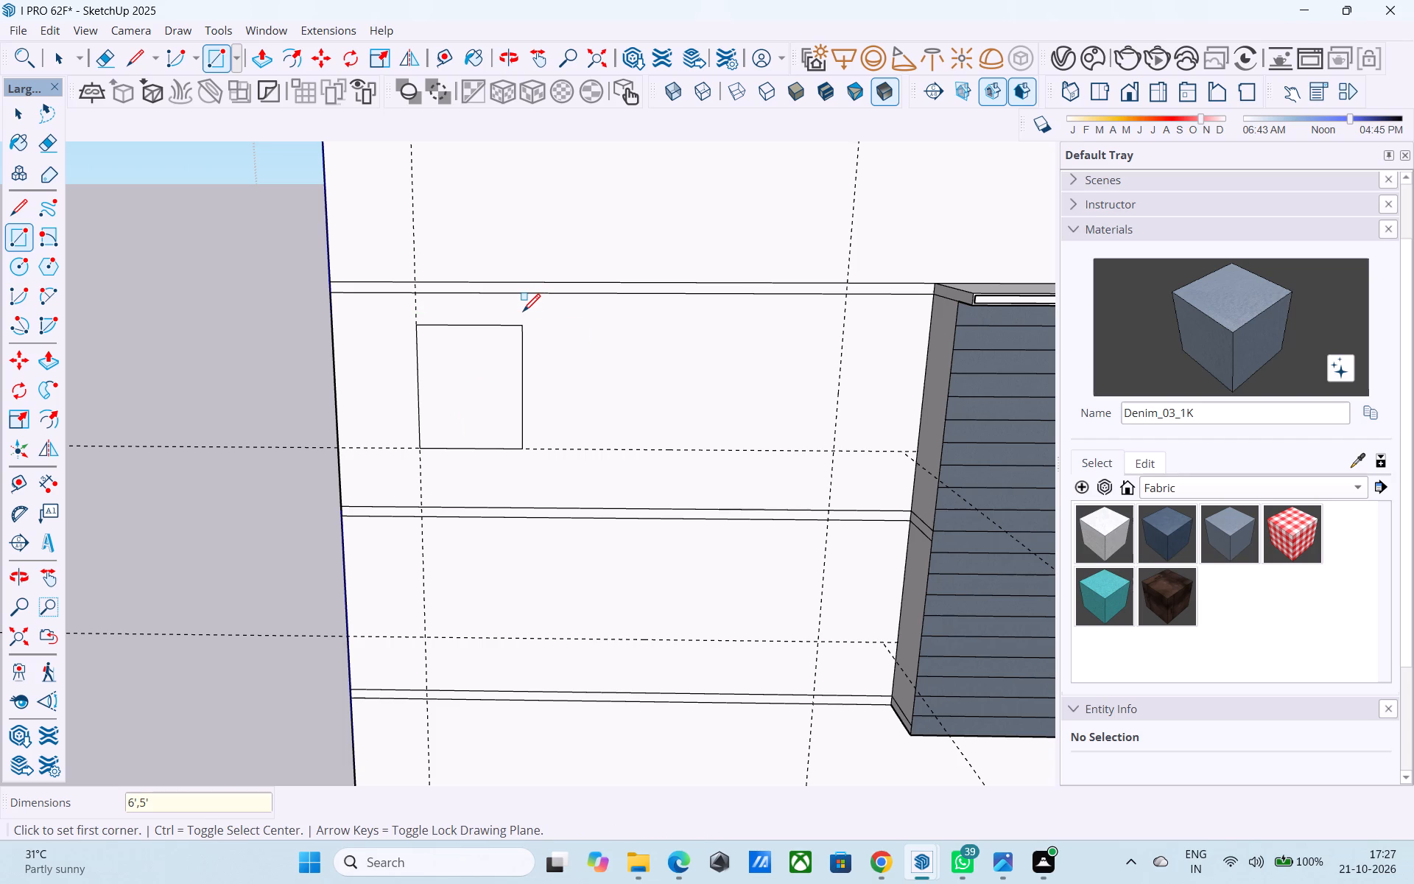
Copy the 6' by 5' window face straight down to the lower storey's guide intersection on the side wall.
key("space")
left_click(482, 393)
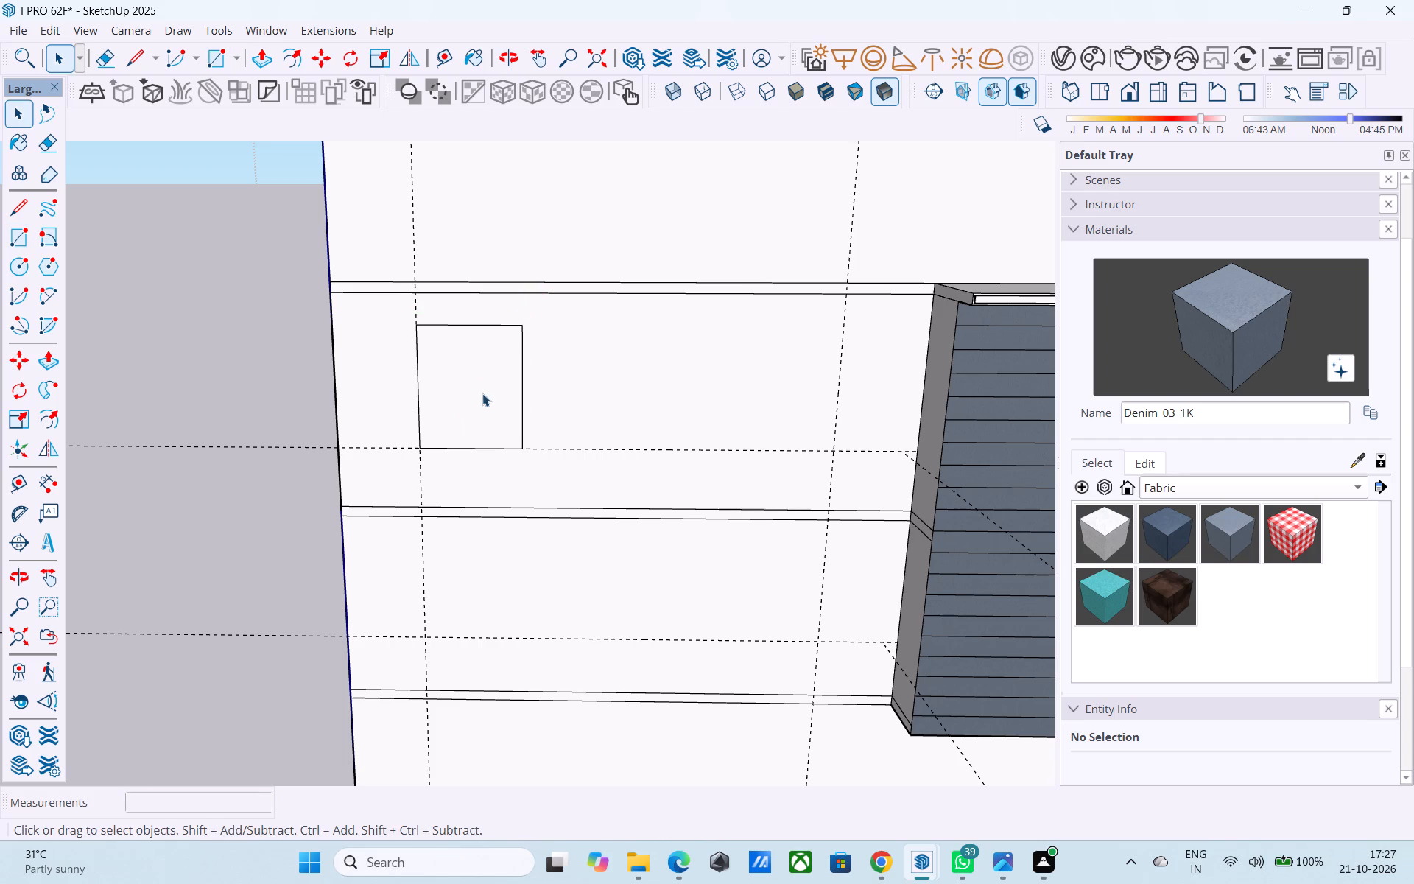
key("m")
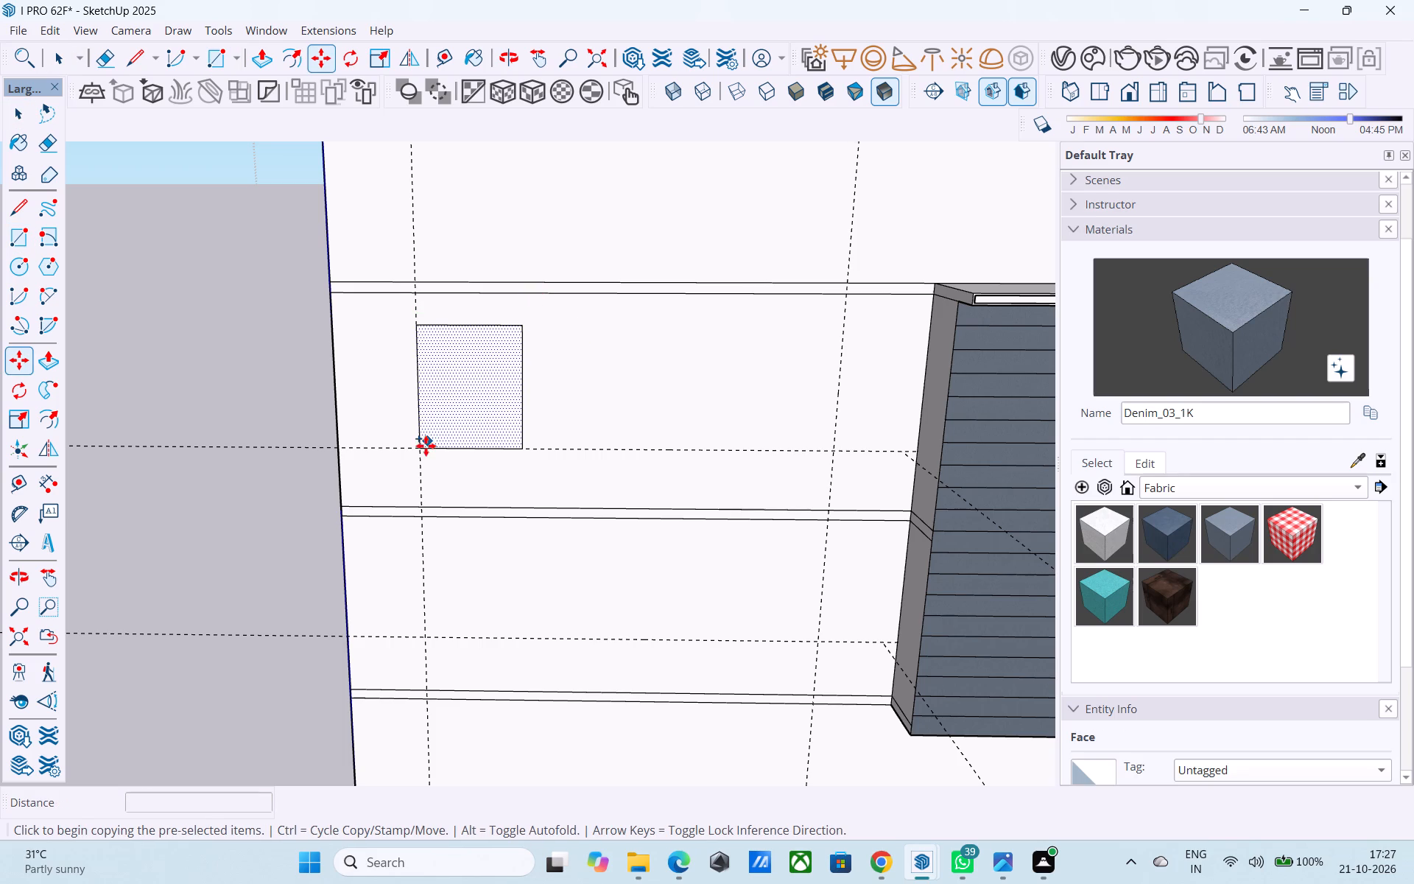
left_click(425, 448)
scroll(469, 301, "down", 7)
scroll(456, 499, "up", 9)
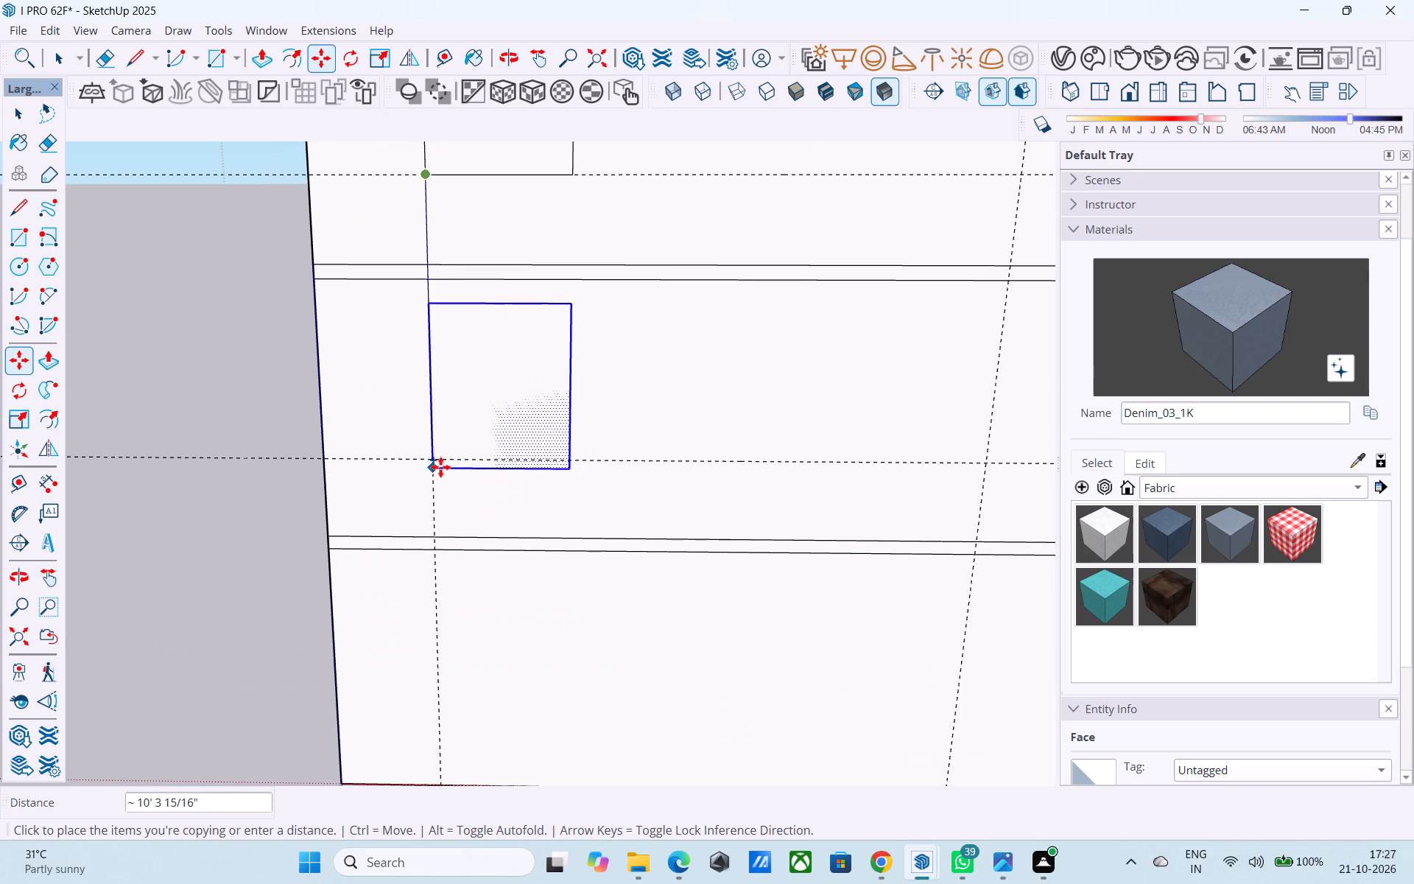
left_click(438, 457)
Copy the upper window 15' across to the vertical guide near the cladding, and copy that one 10' down to the lower storey.
scroll(377, 440, "down", 6)
key("space")
left_click(431, 279)
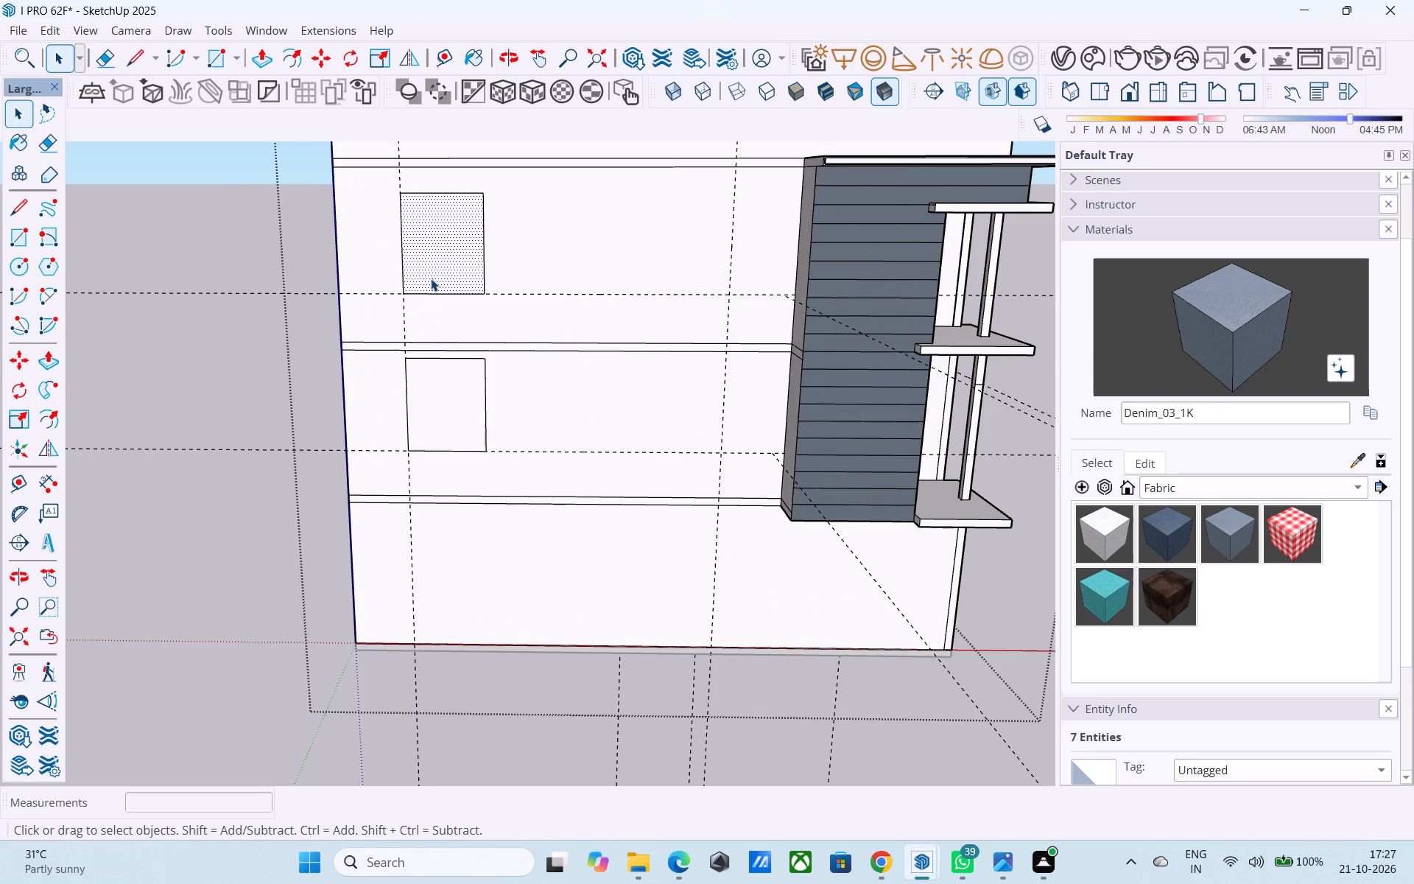
key("m")
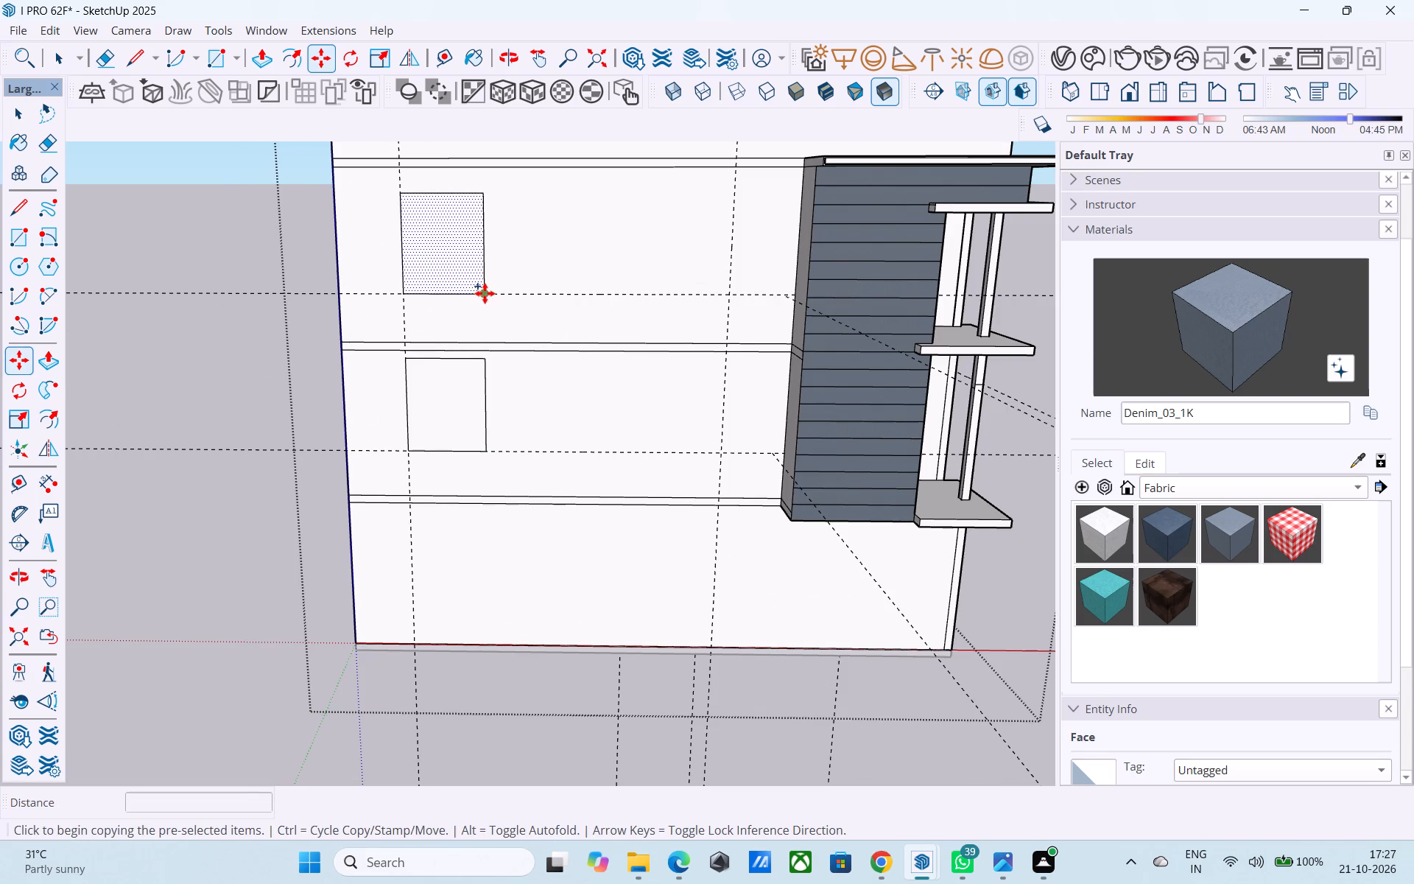
left_click(485, 293)
left_click(731, 298)
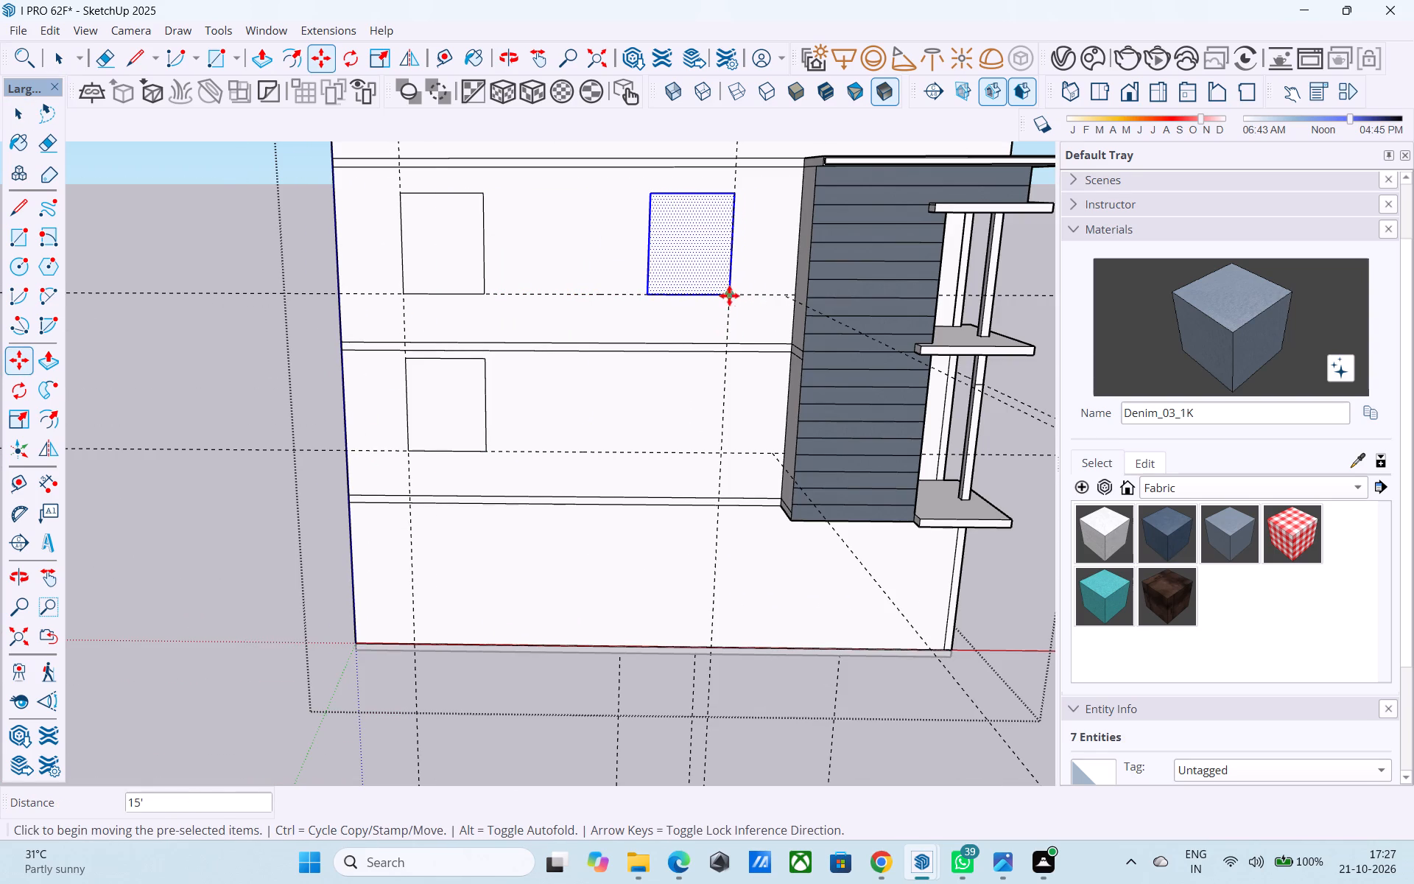
left_click(729, 292)
left_click(727, 452)
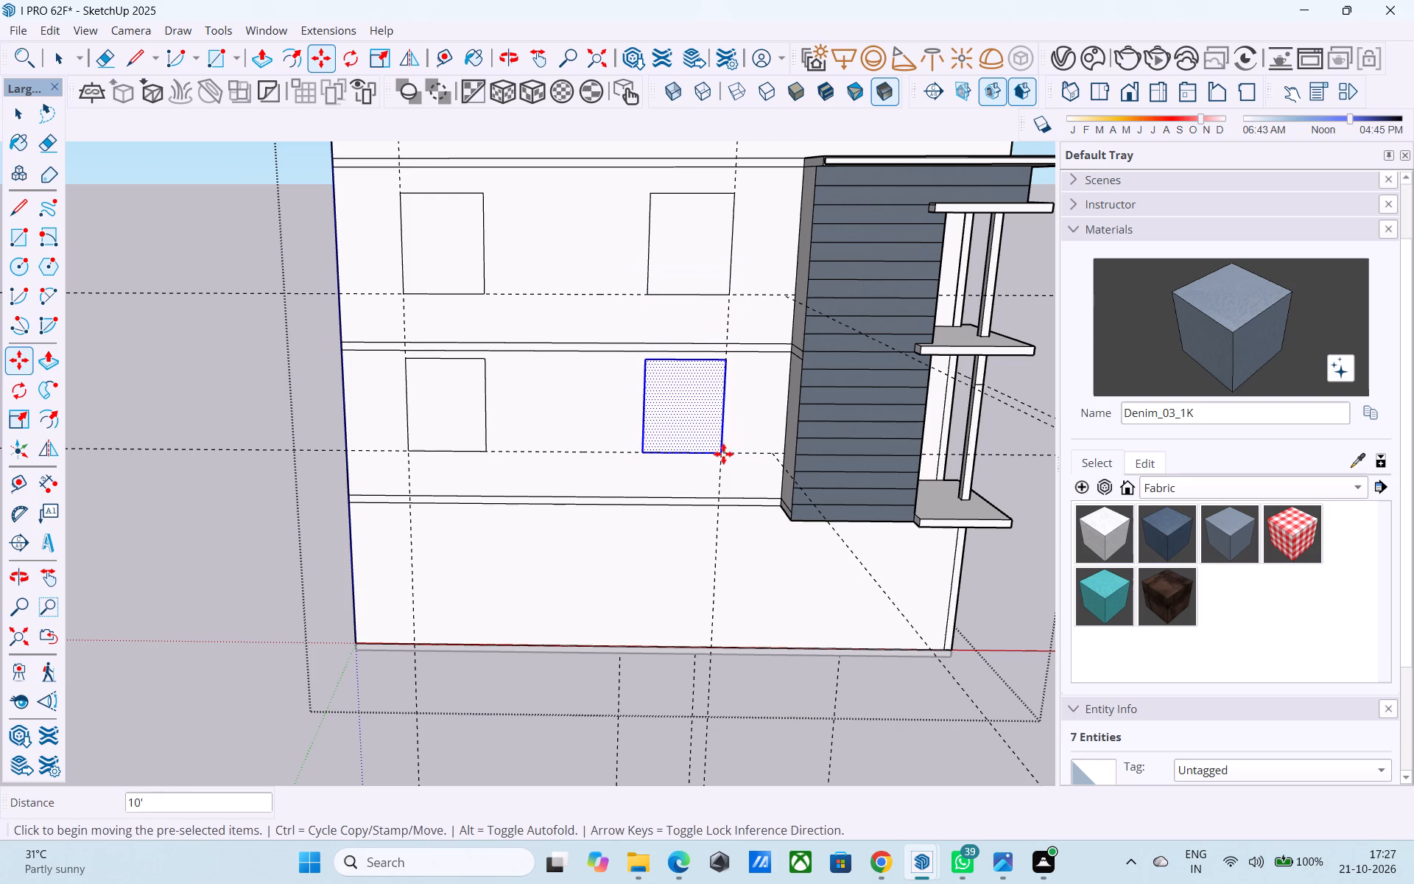
Place a horizontal guide 3' above the top slab band on the side wall.
scroll(564, 483, "down", 6)
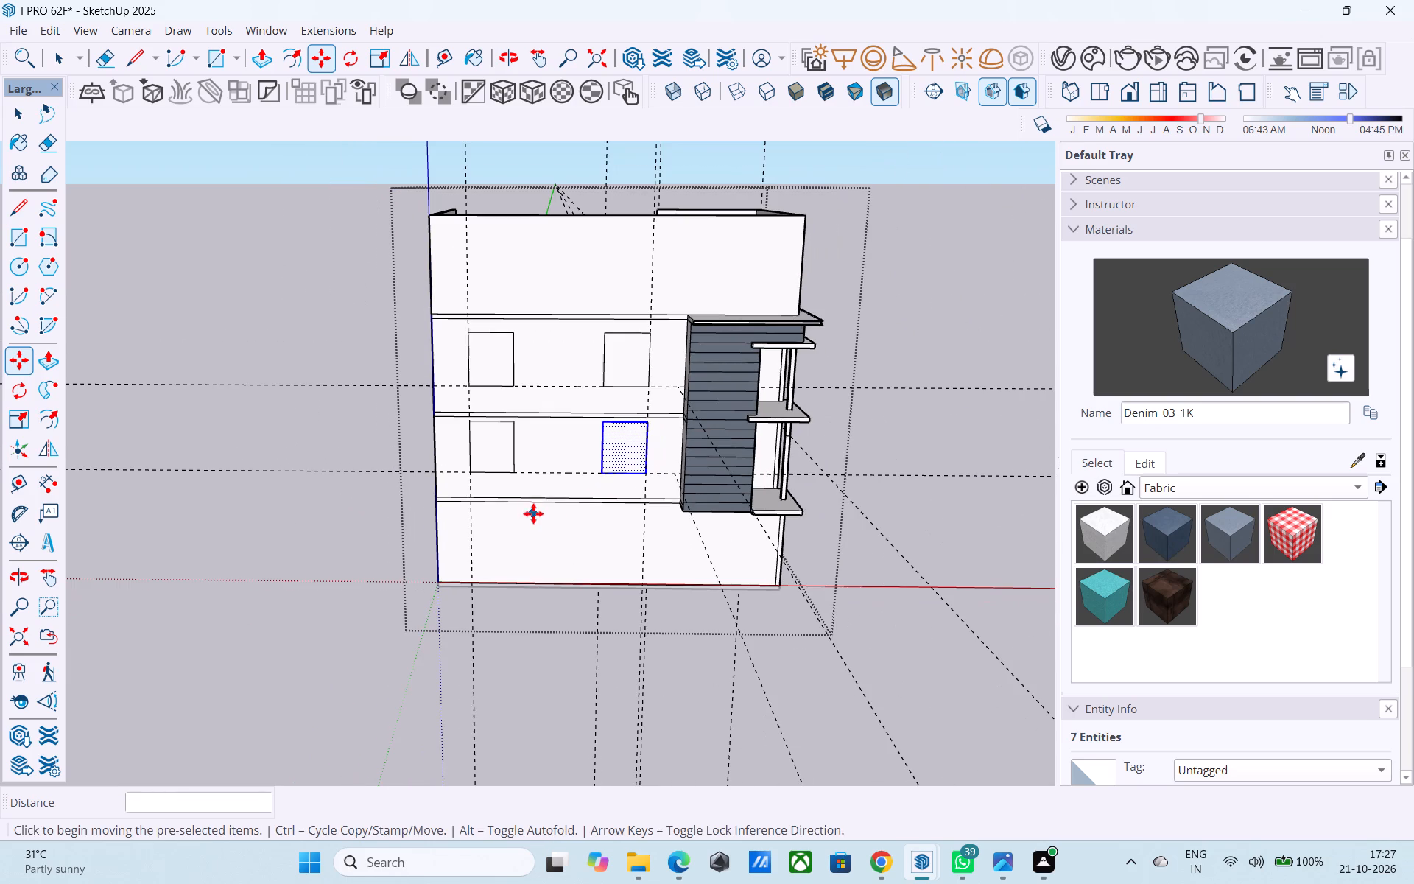
scroll(482, 312, "down", 1)
middle_click_drag(482, 312, 457, 432)
scroll(477, 330, "up", 8)
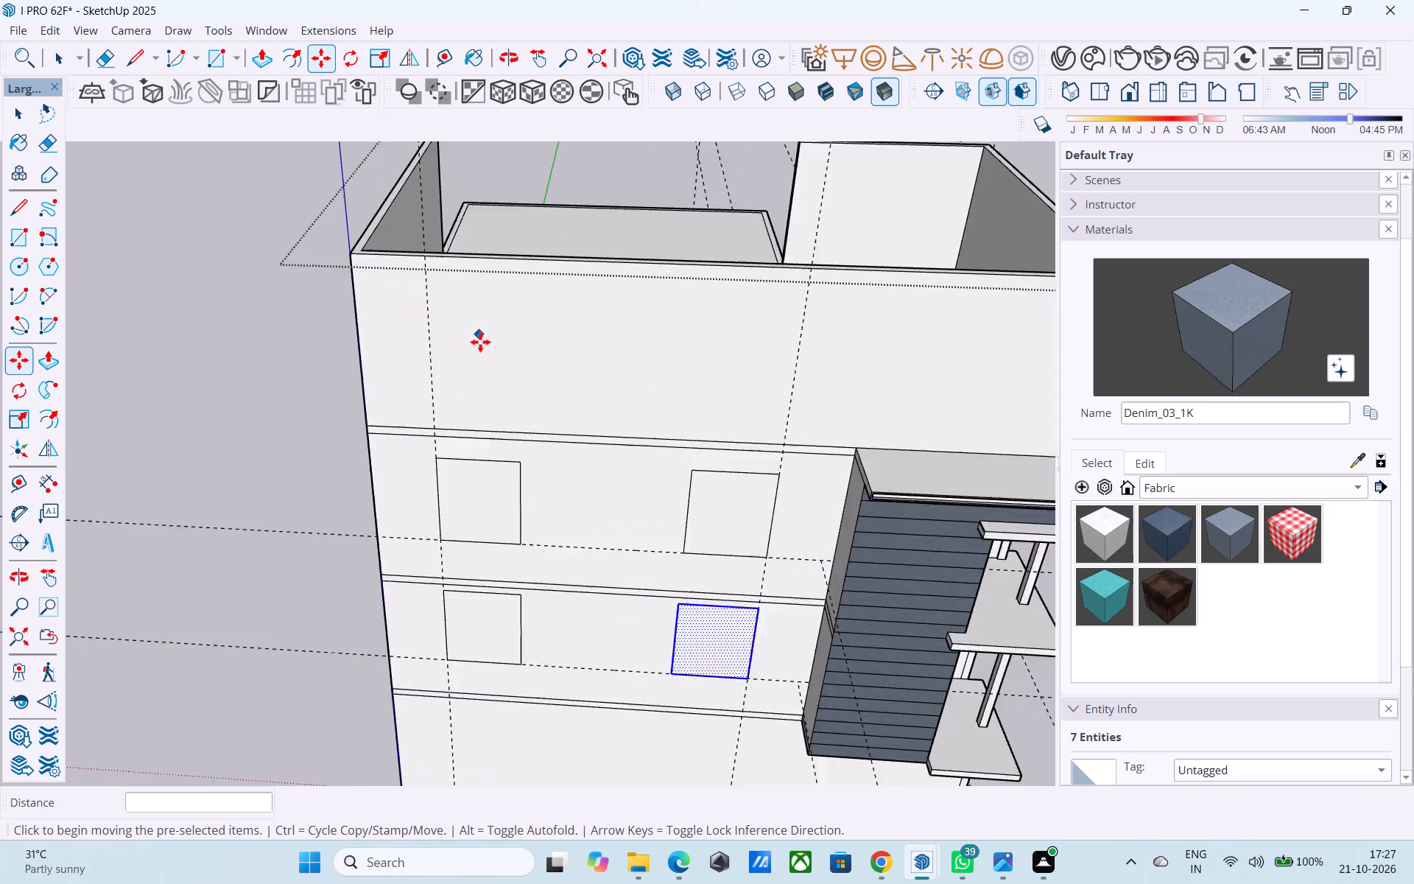
scroll(480, 342, "up", 2)
key("space")
key("t")
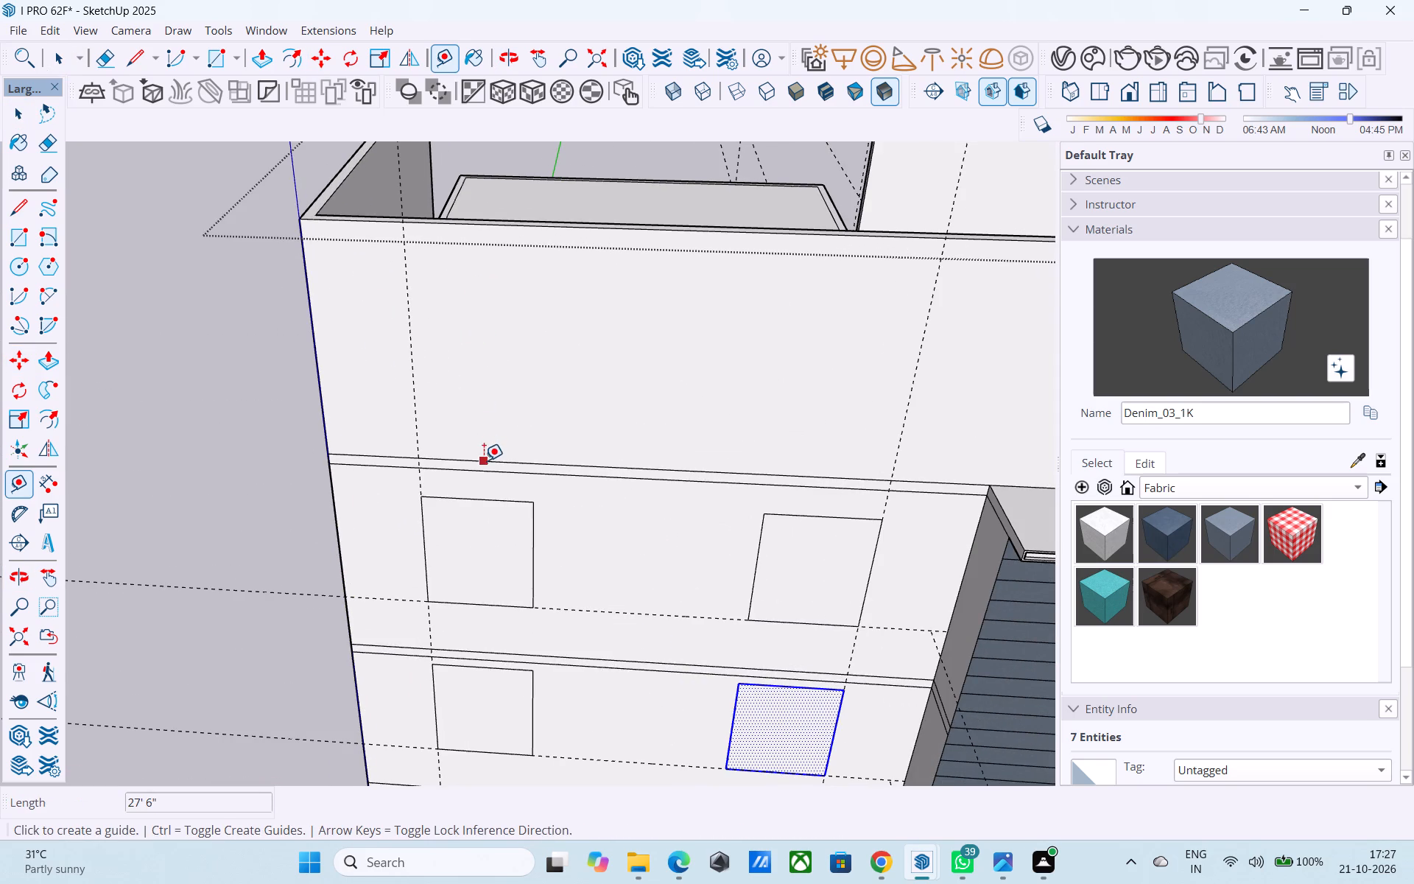
left_click(484, 460)
middle_click_drag(490, 377, 400, 273)
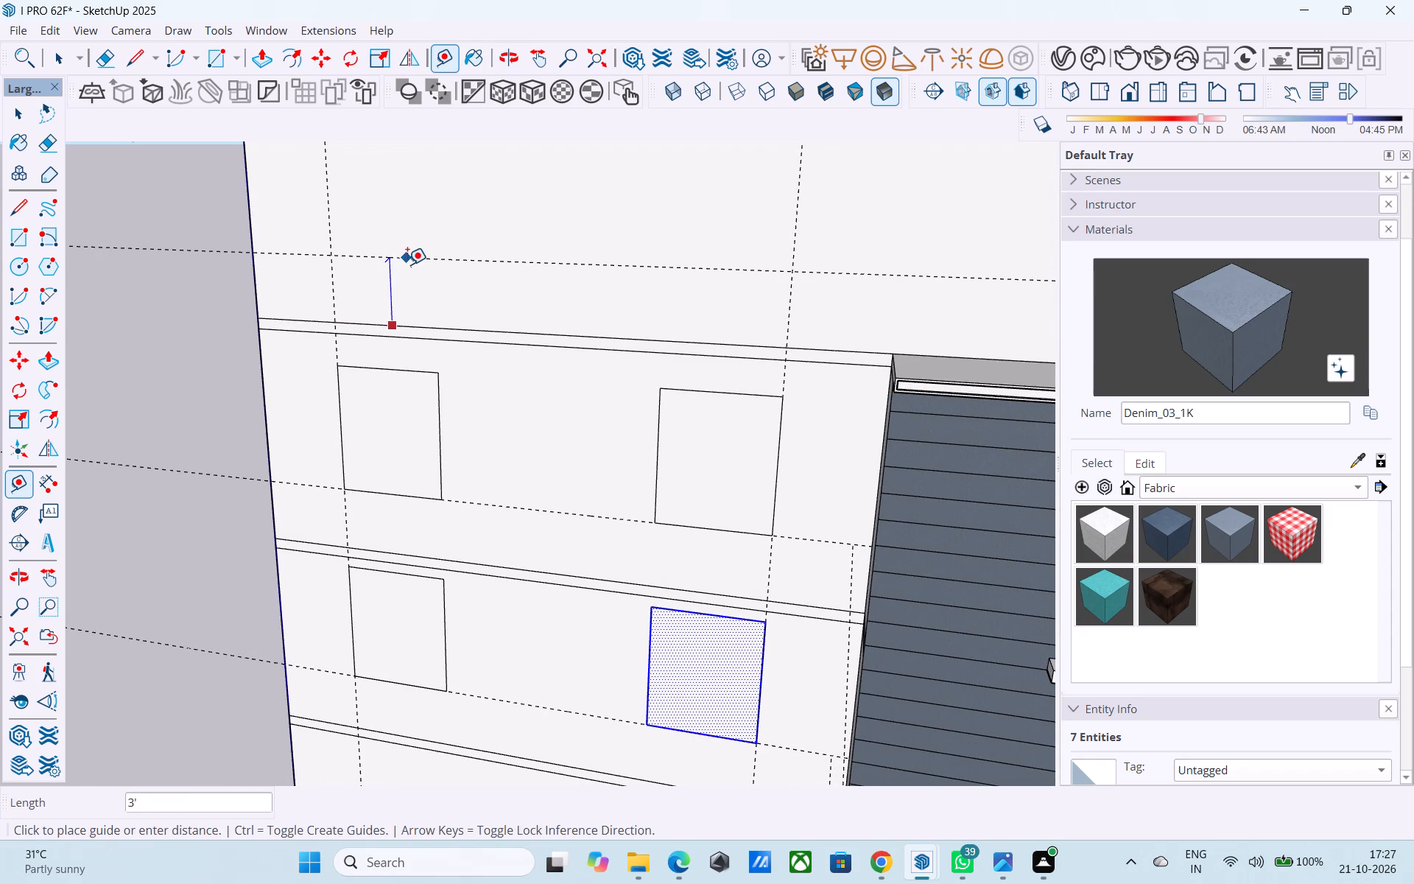
left_click(407, 264)
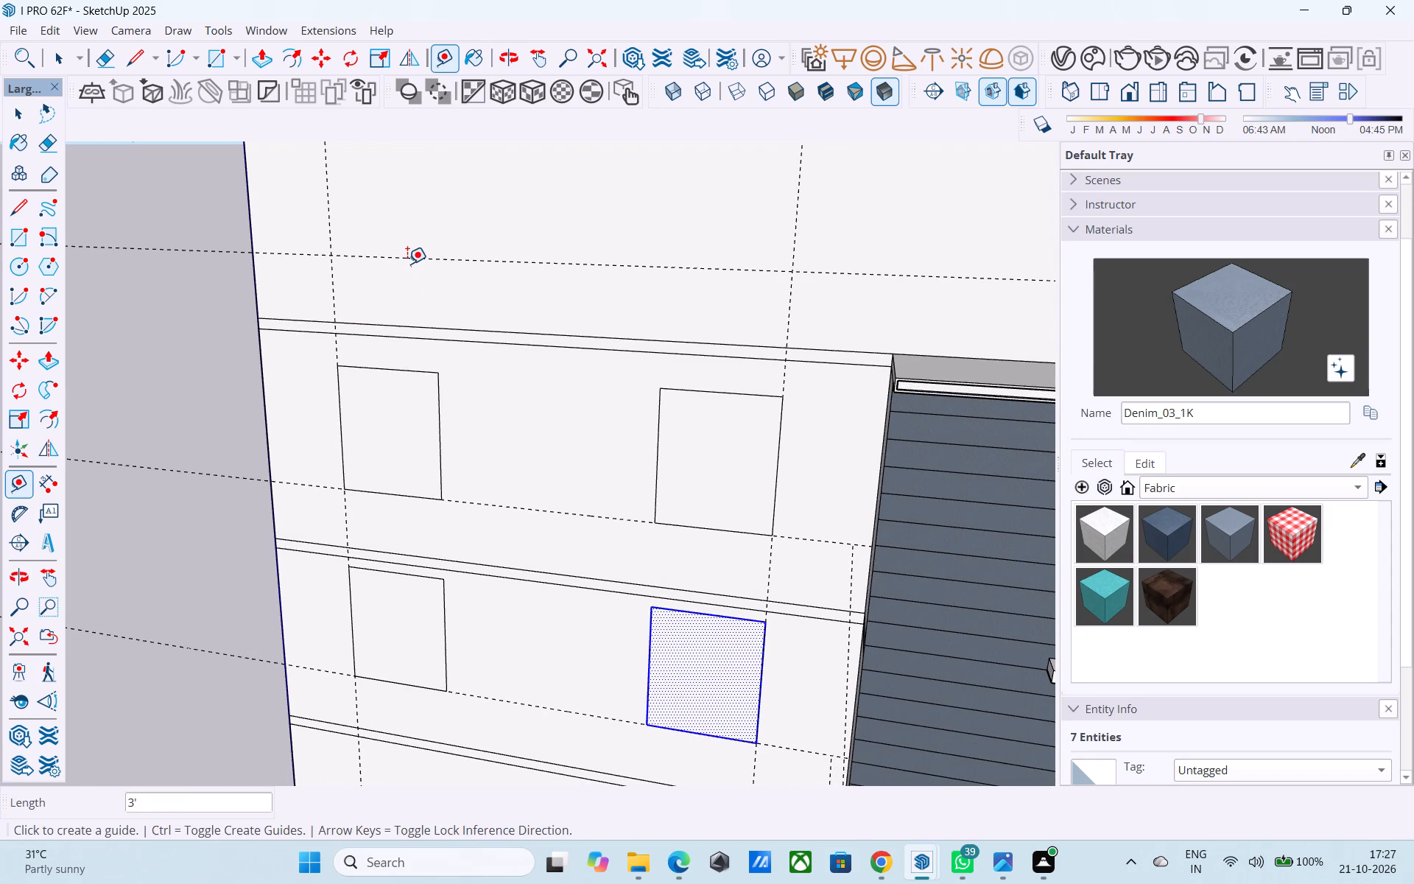
Select the window face below the top slab band, on the vertical guide farthest from the cladding.
key("space")
left_click(376, 402)
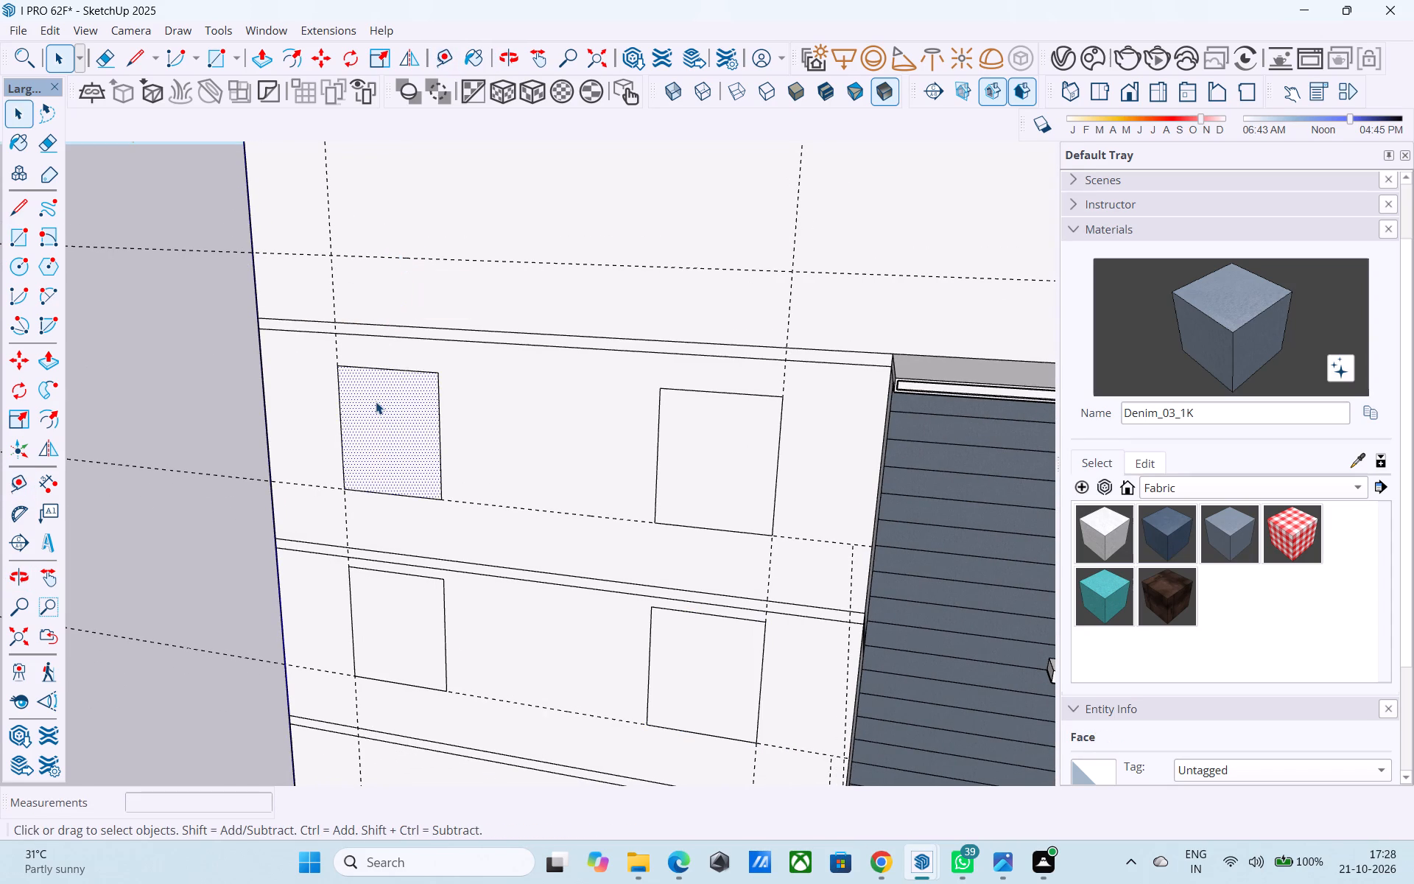
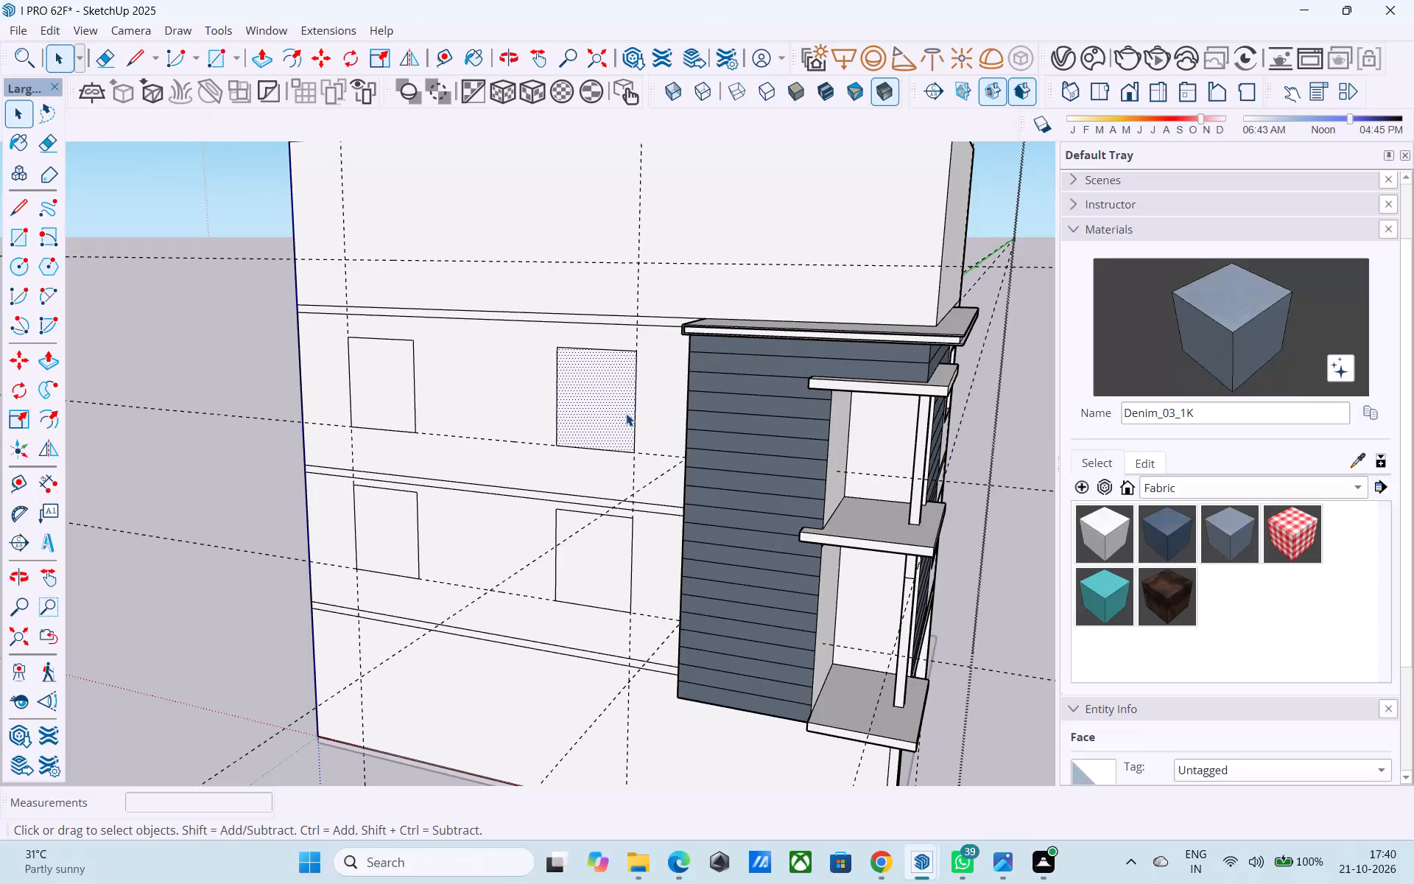
Offset the outlines of the two side-wall windows near the cladding inward by 2", first the upper storey, then the lower.
middle_click_drag(555, 395, 623, 423)
scroll(624, 416, "up", 2)
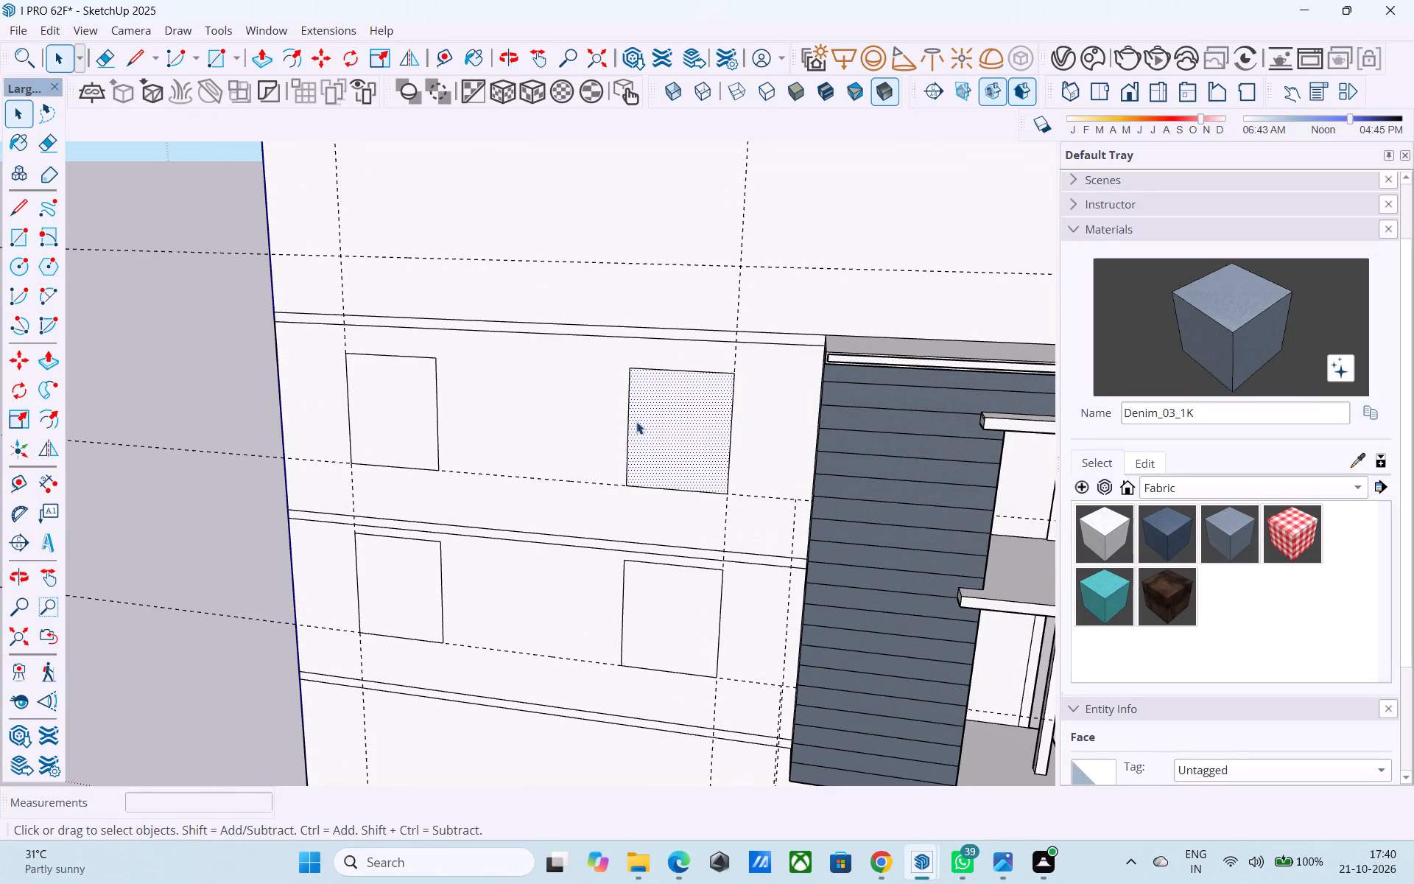
key("f")
left_click(647, 423)
type("2\"")
key("Return")
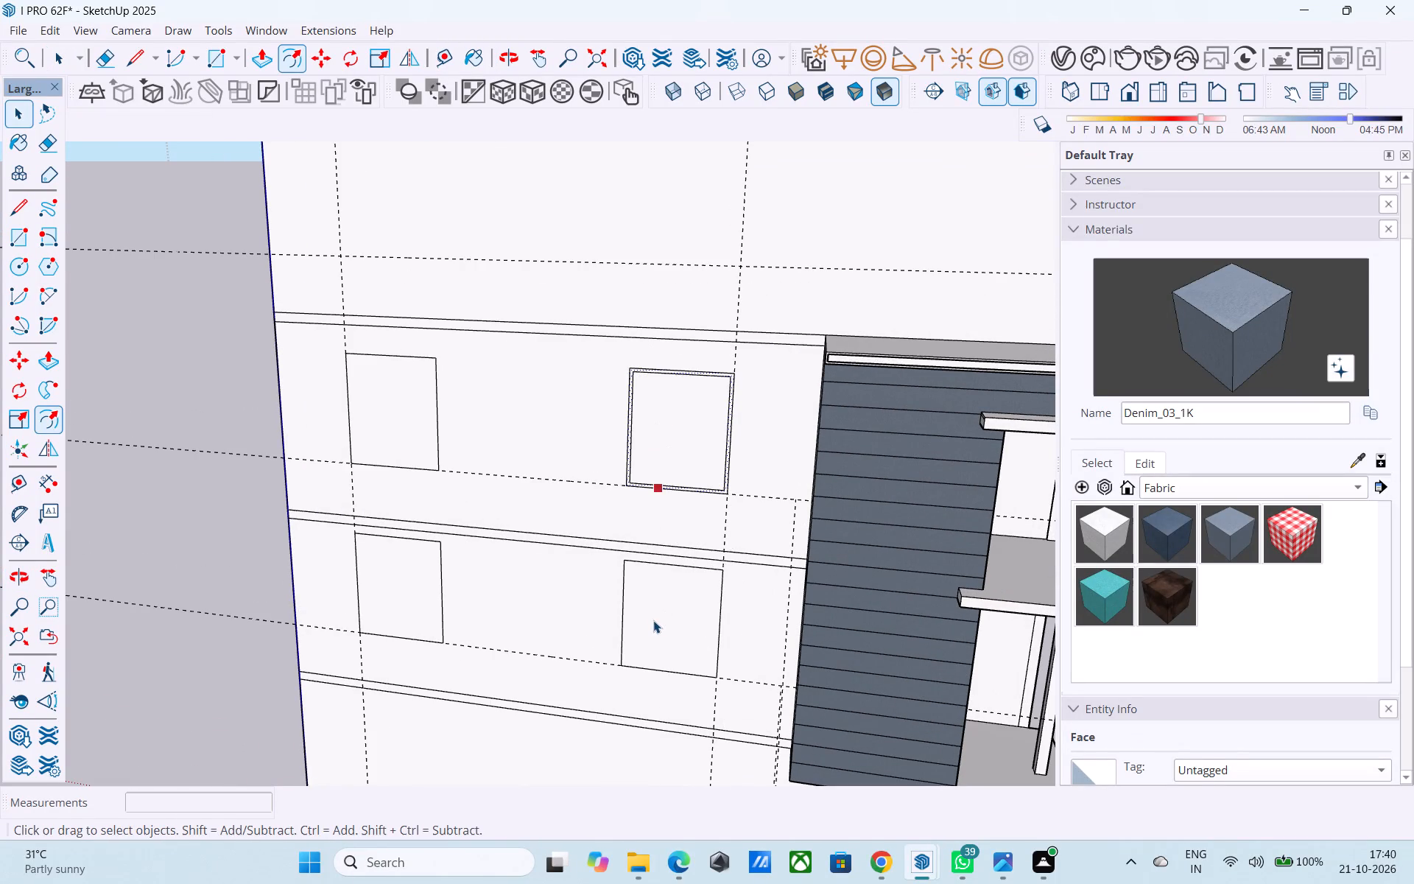
key("space")
left_click(653, 620)
key("f")
left_click(653, 620)
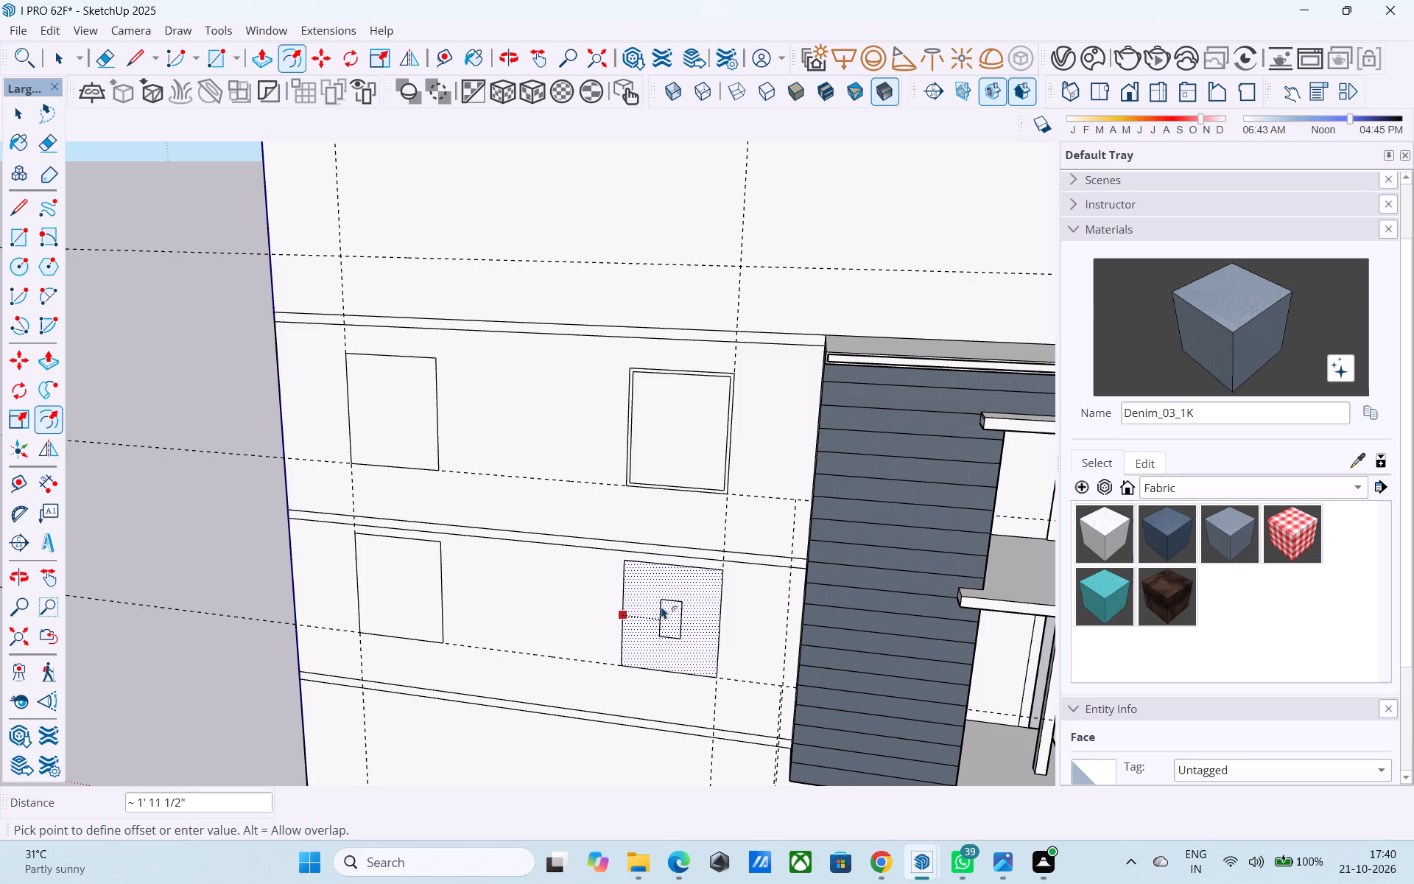
type("2\"")
key("Return")
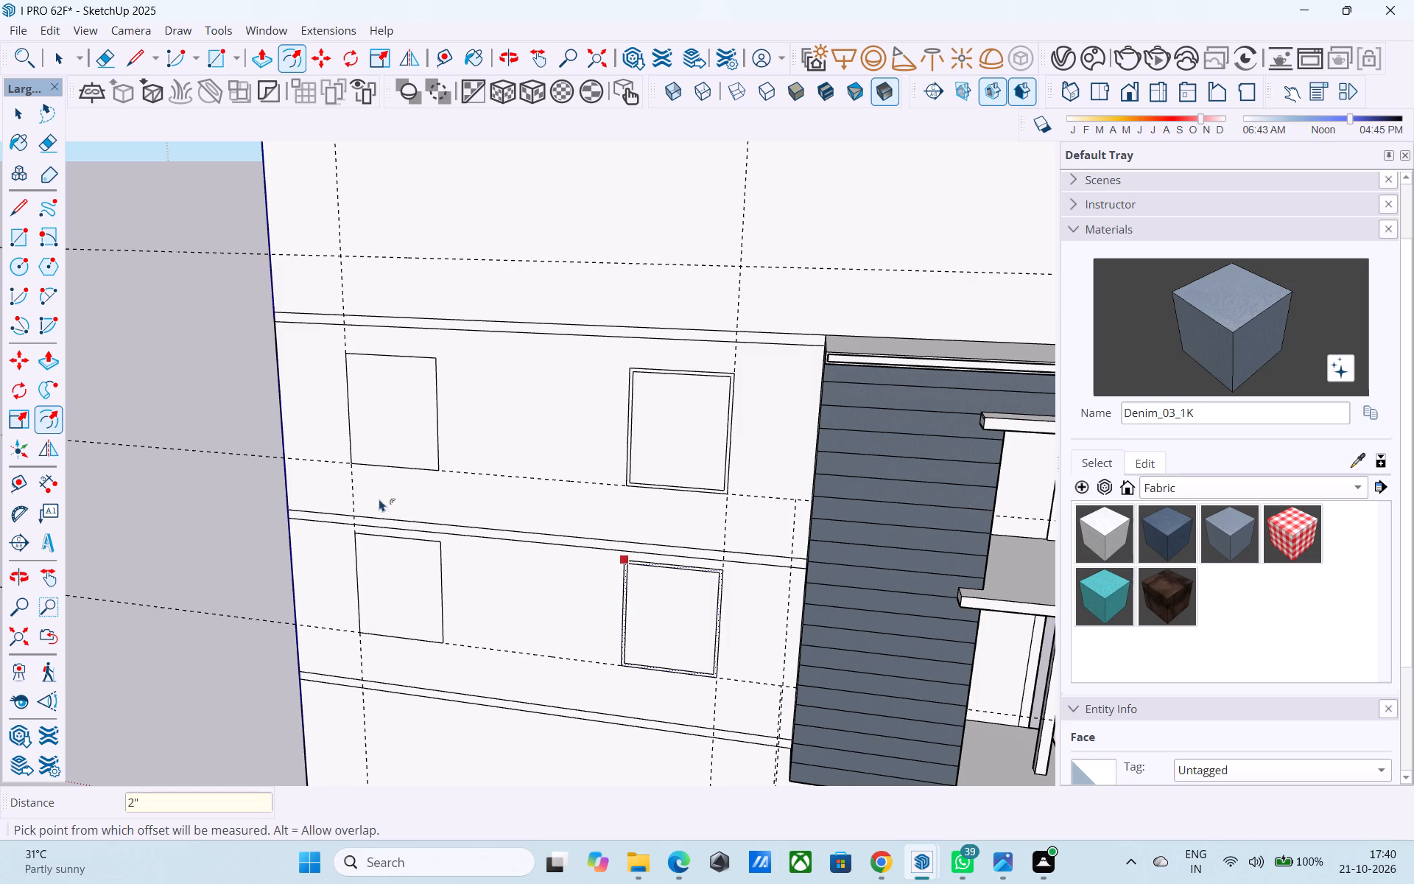
Offset the outlines of the two side-wall windows farthest from the cladding inward by 2", lower storey first, then the upper.
key("space")
left_click(377, 580)
key("f")
left_click(401, 561)
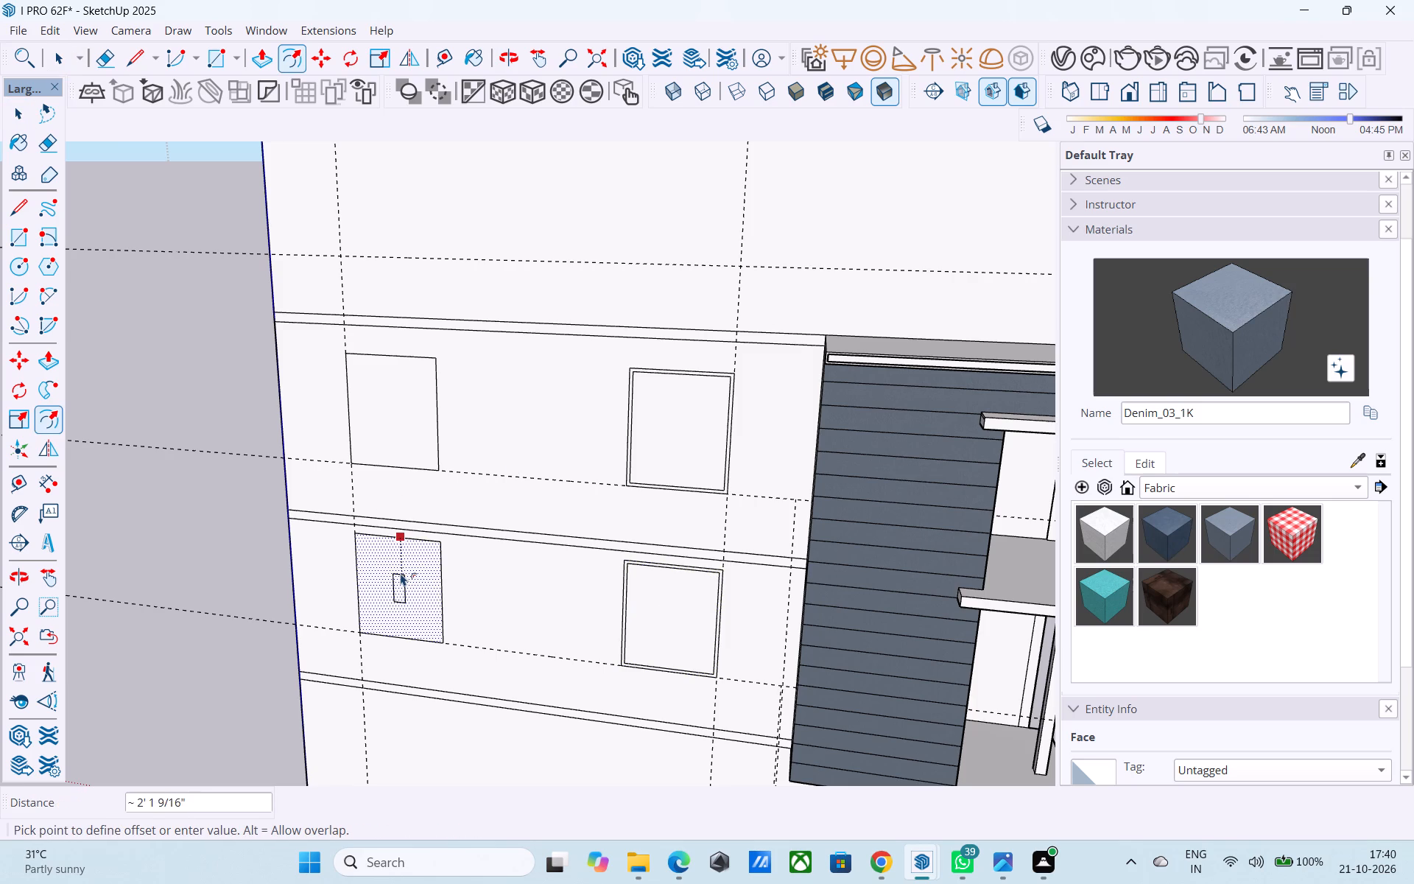
type("2\"")
key("Return")
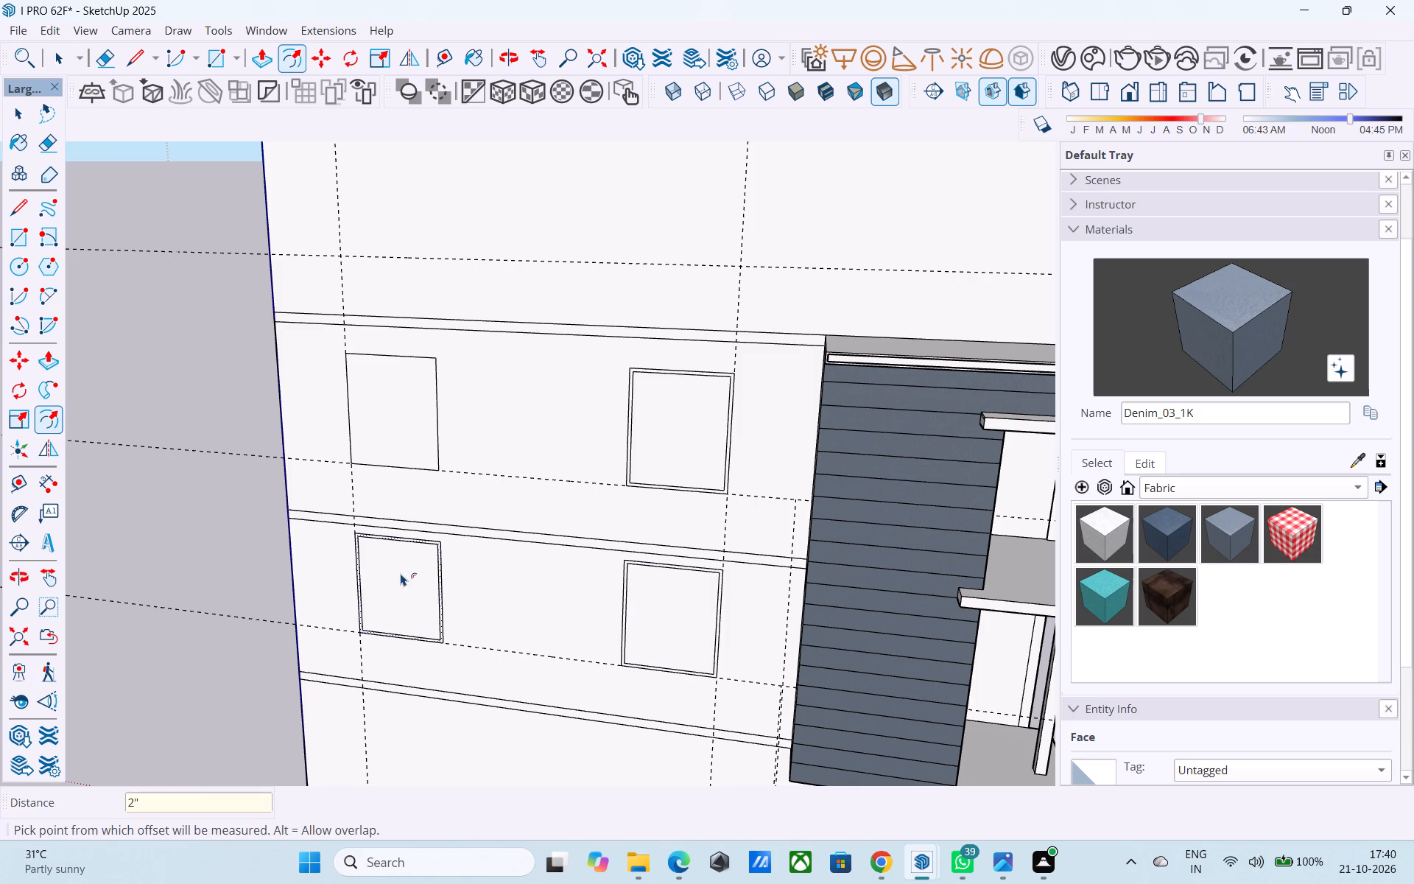
key("space")
left_click(391, 407)
key("f")
left_click(391, 406)
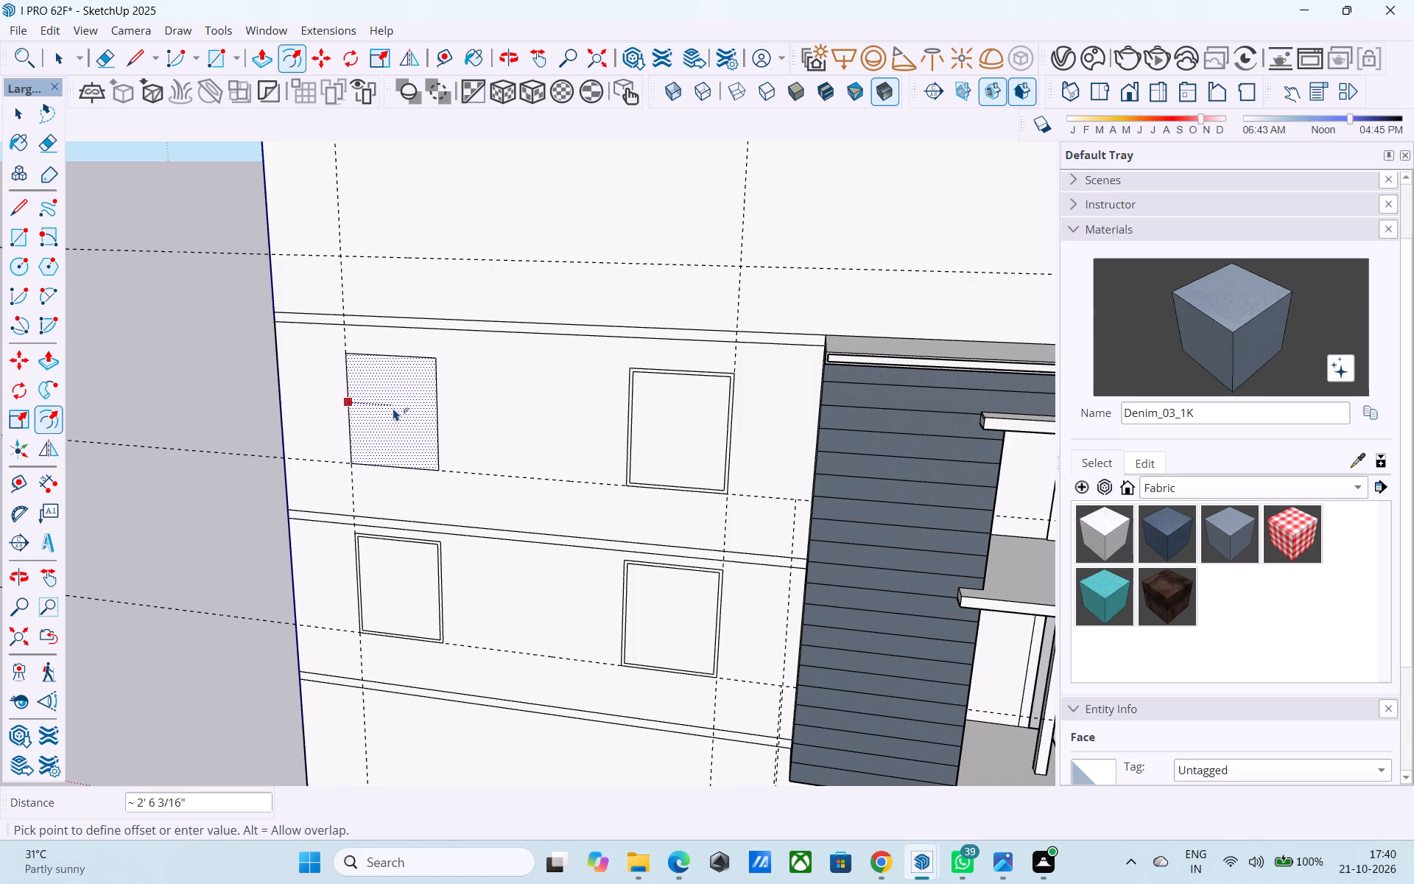
type("2\"")
key("Return")
Push the inner panes of all four framed side-wall windows 6" into the wall to cut through the openings.
key("space")
left_click(395, 392)
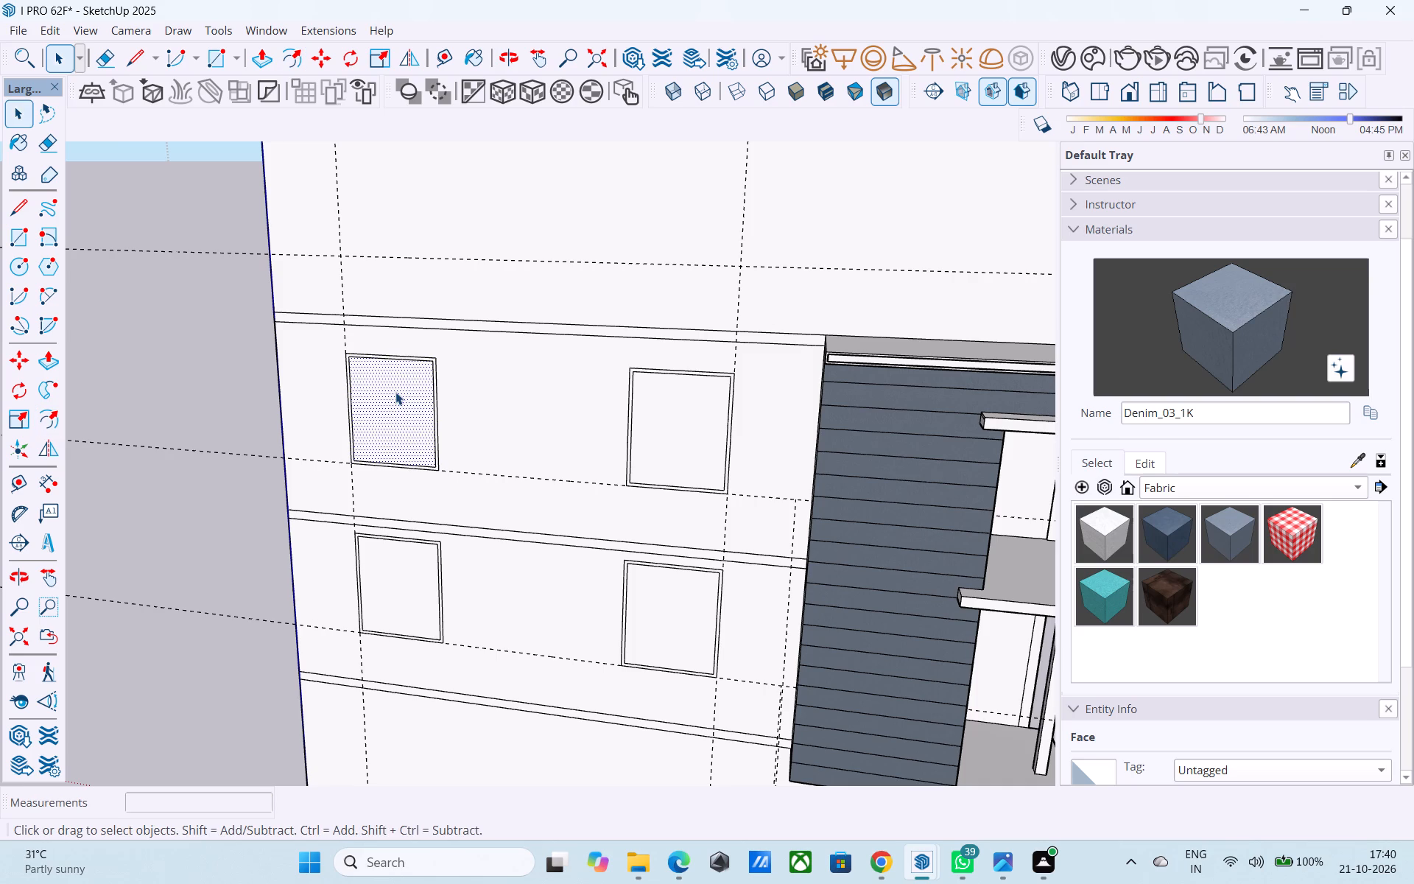
key("p")
left_click(402, 398)
scroll(401, 378, "up", 3)
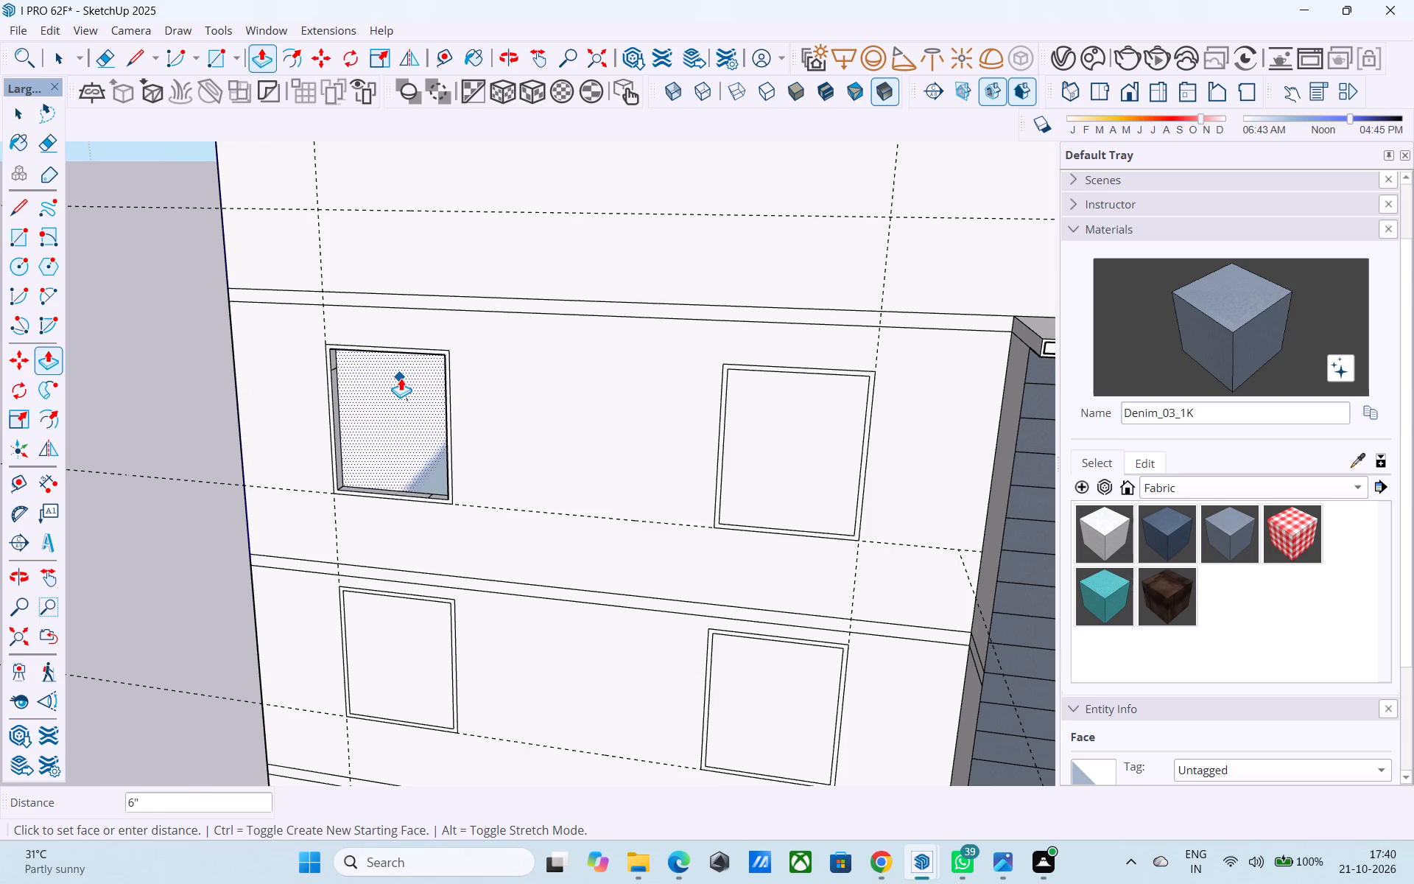
left_click(401, 378)
double_click(826, 451)
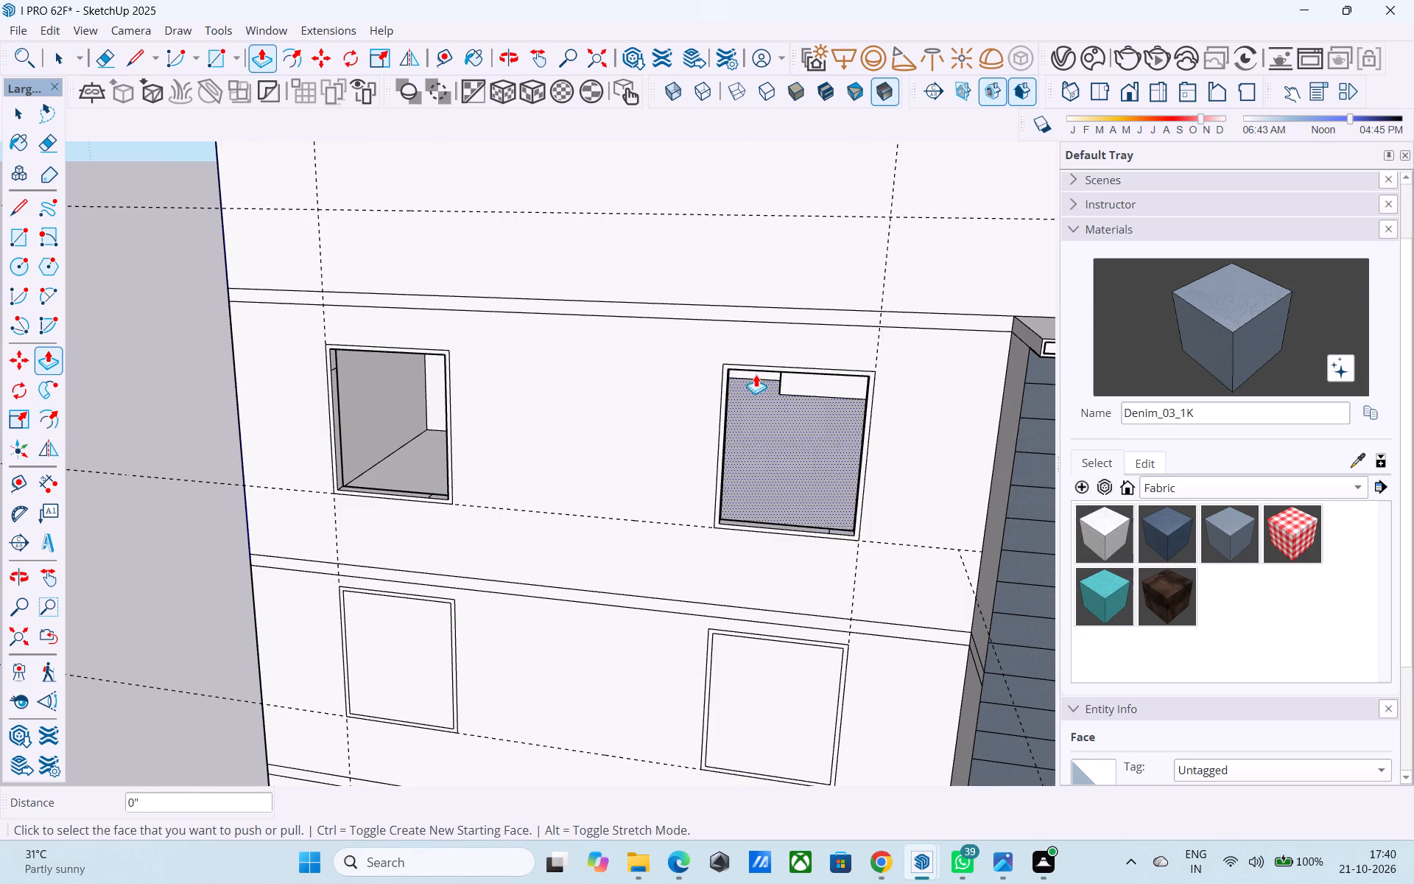
scroll(753, 374, "down", 7)
scroll(598, 480, "up", 7)
double_click(608, 483)
scroll(463, 488, "down", 6)
scroll(668, 533, "up", 4)
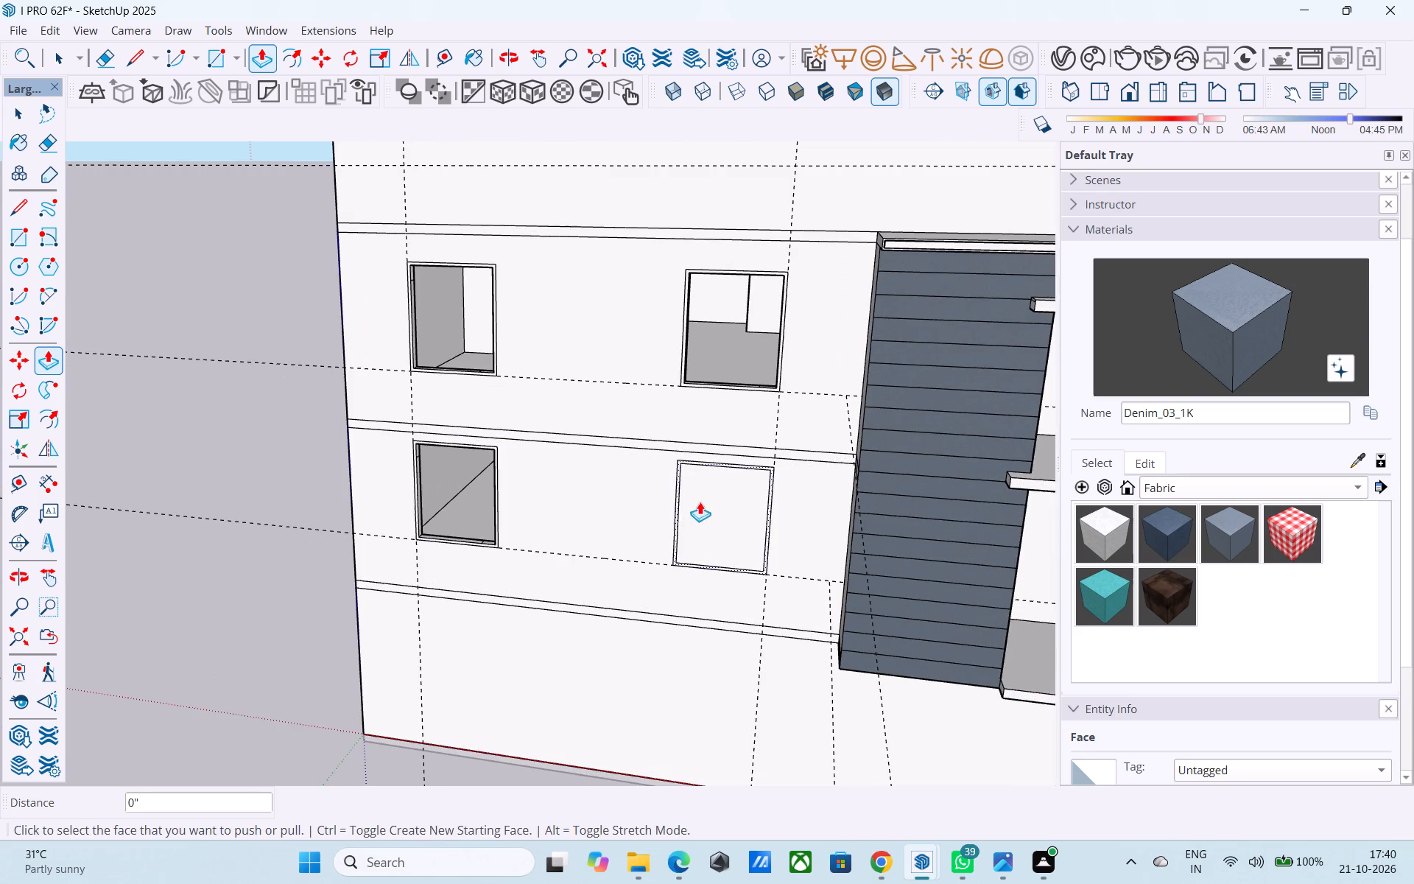
double_click(703, 499)
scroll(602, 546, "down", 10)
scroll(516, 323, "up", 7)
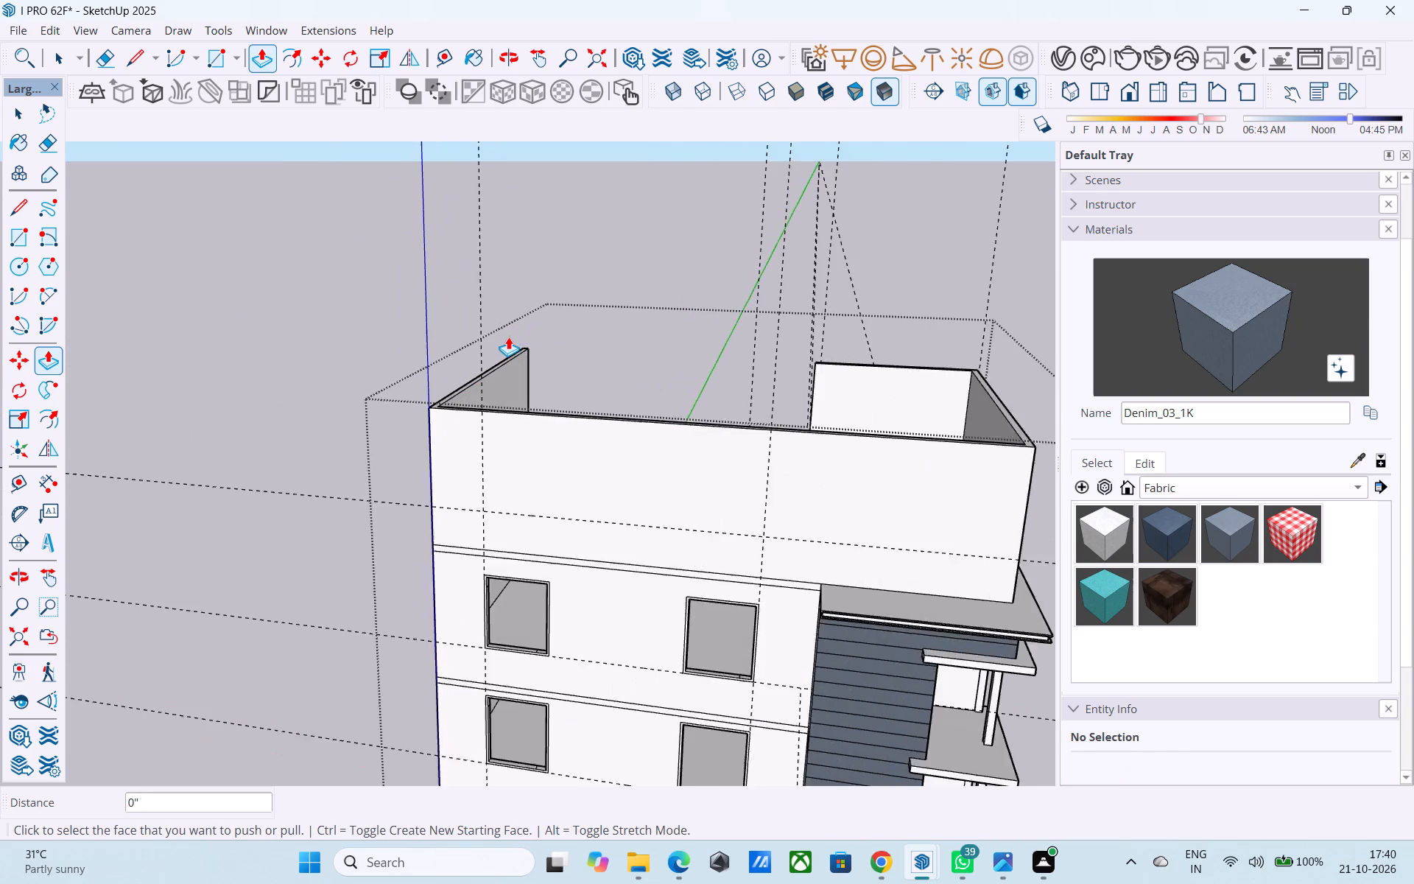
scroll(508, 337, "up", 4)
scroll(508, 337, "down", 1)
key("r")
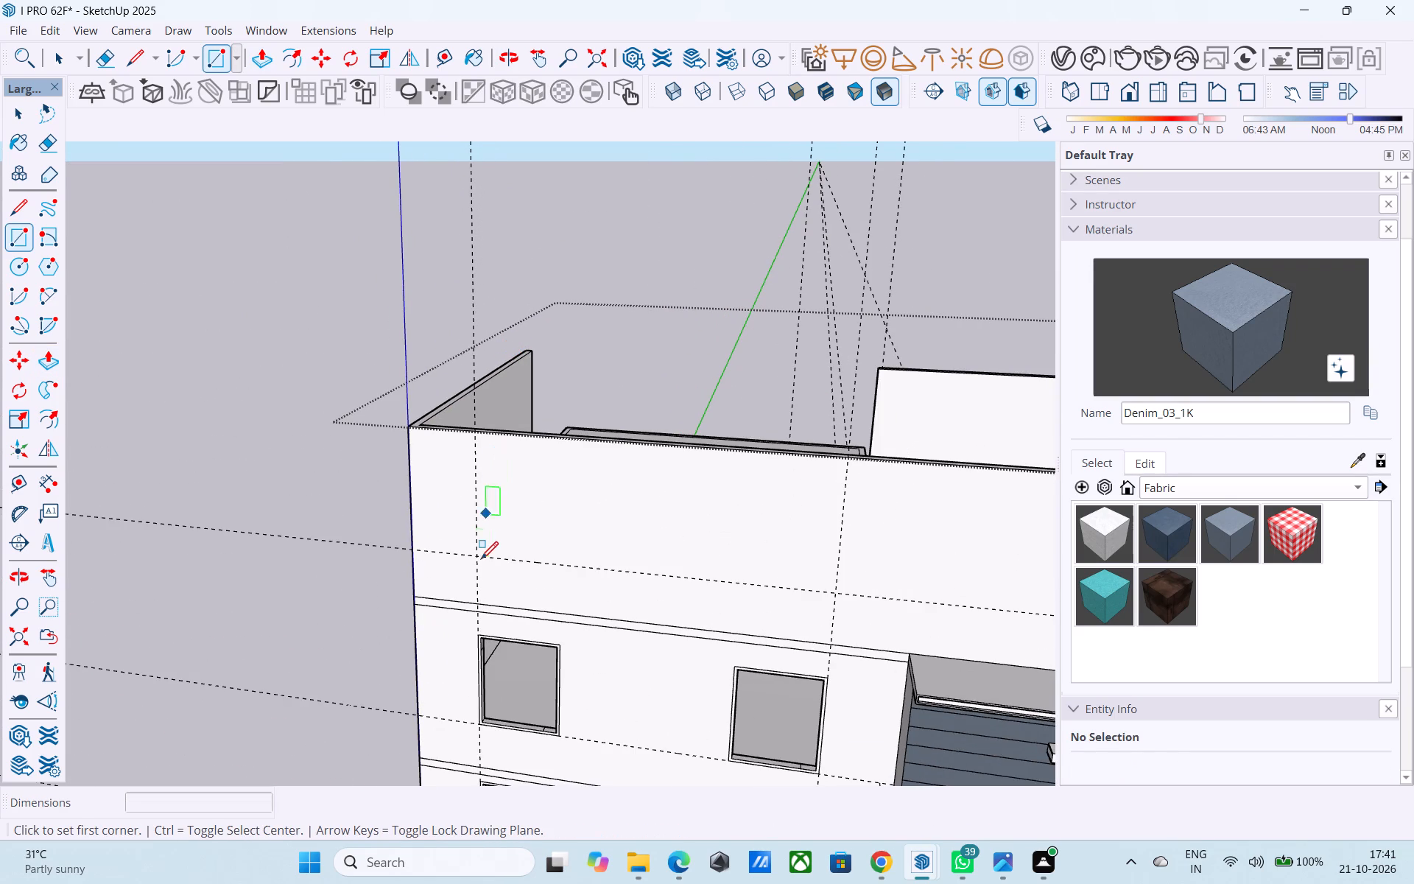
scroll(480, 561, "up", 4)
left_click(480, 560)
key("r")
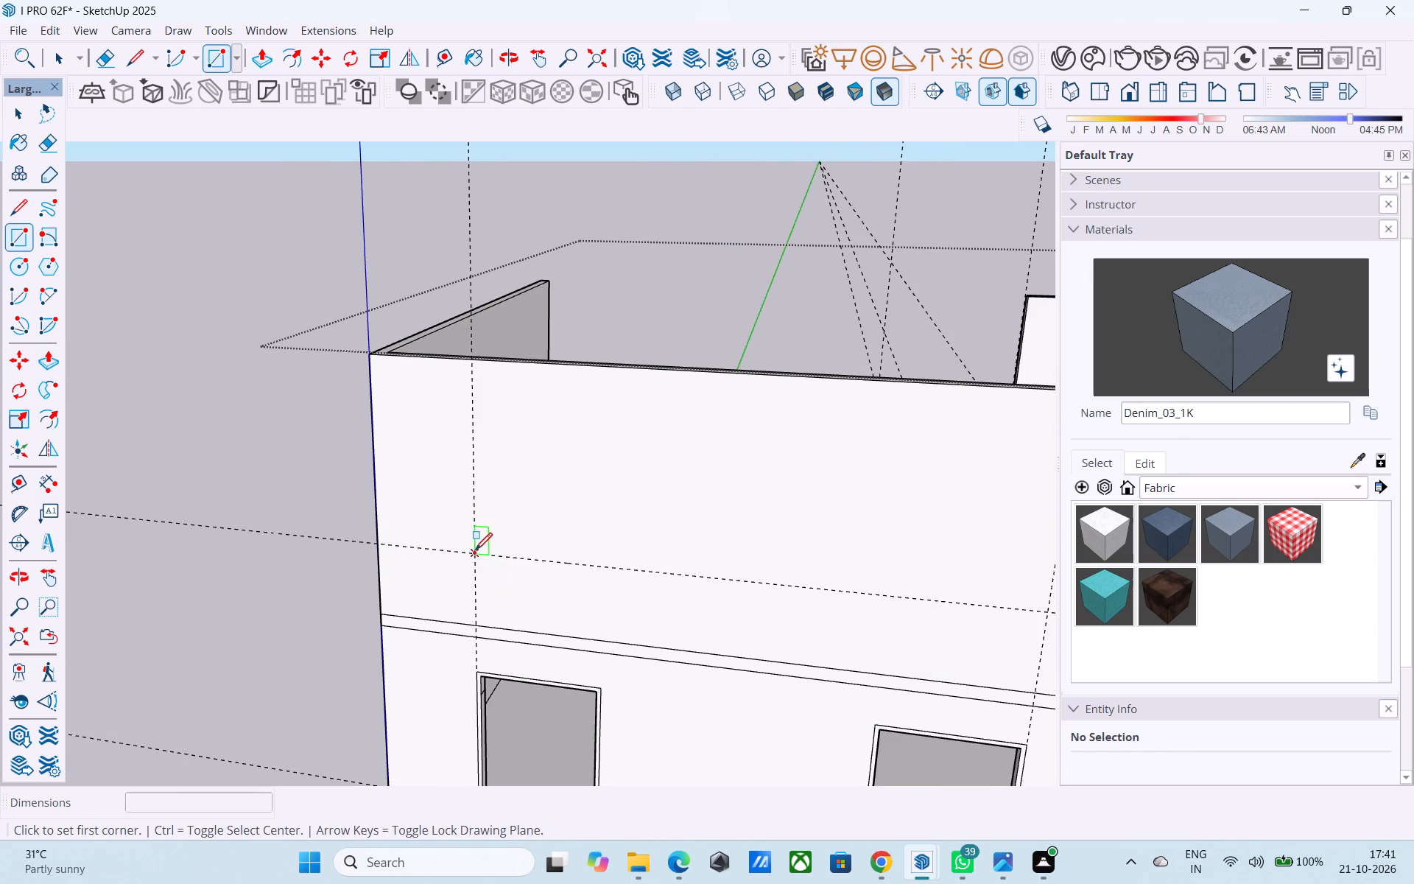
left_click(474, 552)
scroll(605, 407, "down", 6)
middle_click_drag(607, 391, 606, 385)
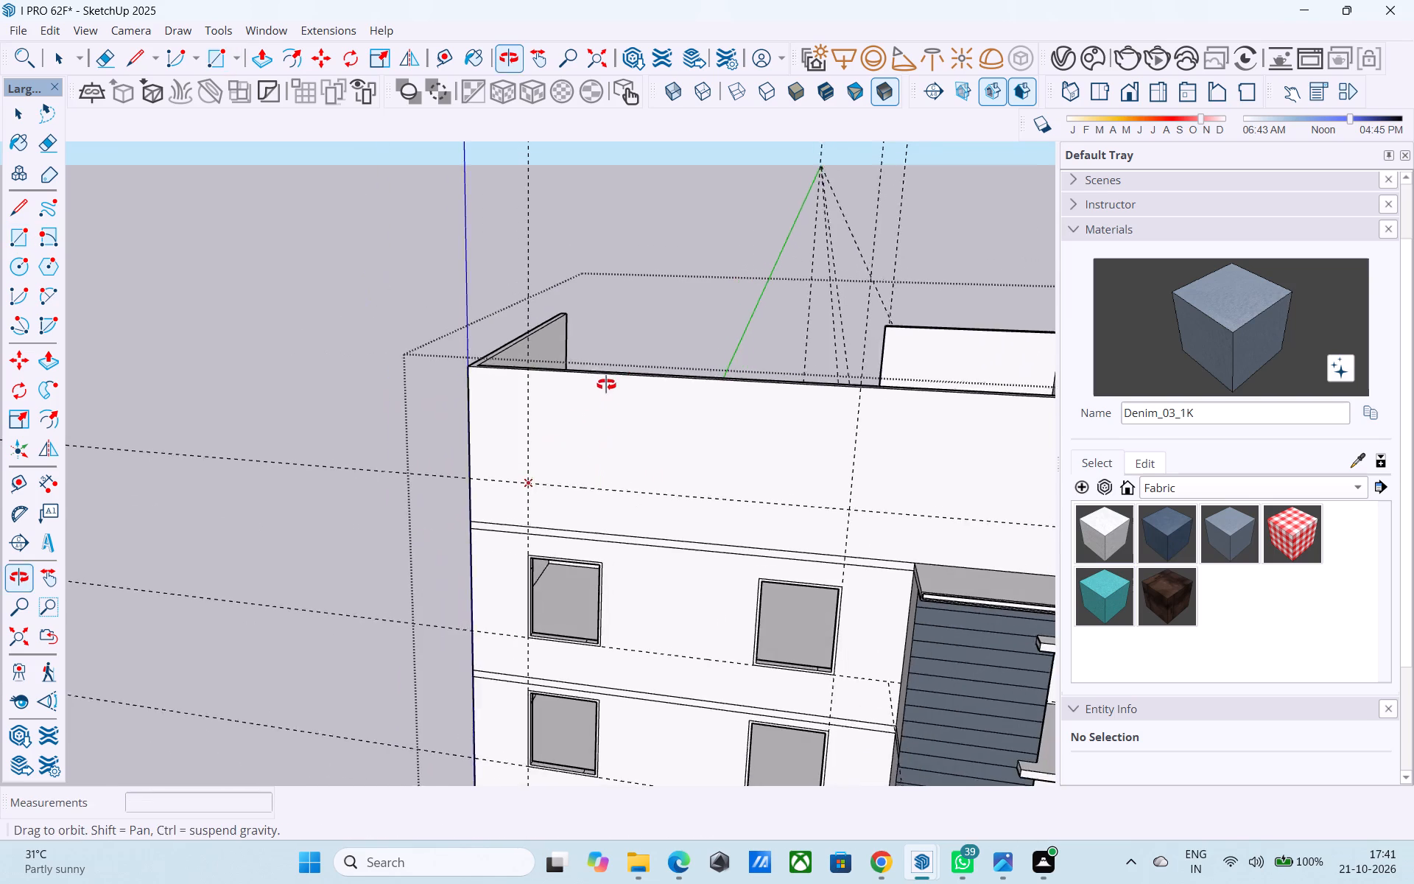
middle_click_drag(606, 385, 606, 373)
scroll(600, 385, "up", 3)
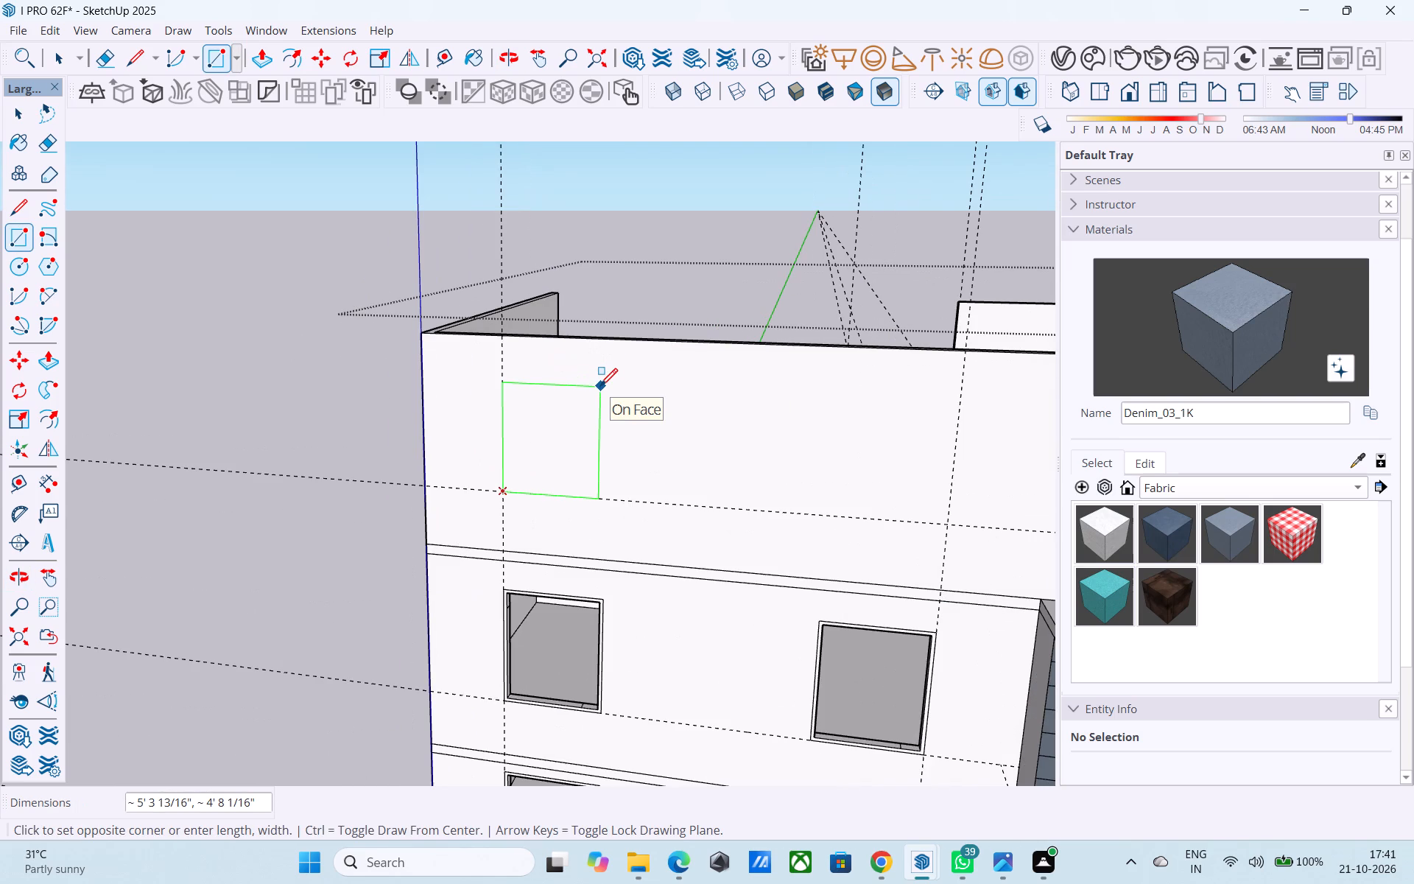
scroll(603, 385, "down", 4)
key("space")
Copy the frame of the window farthest from the cladding straight up to the top storey's guide intersection on the side wall.
scroll(569, 555, "up", 9)
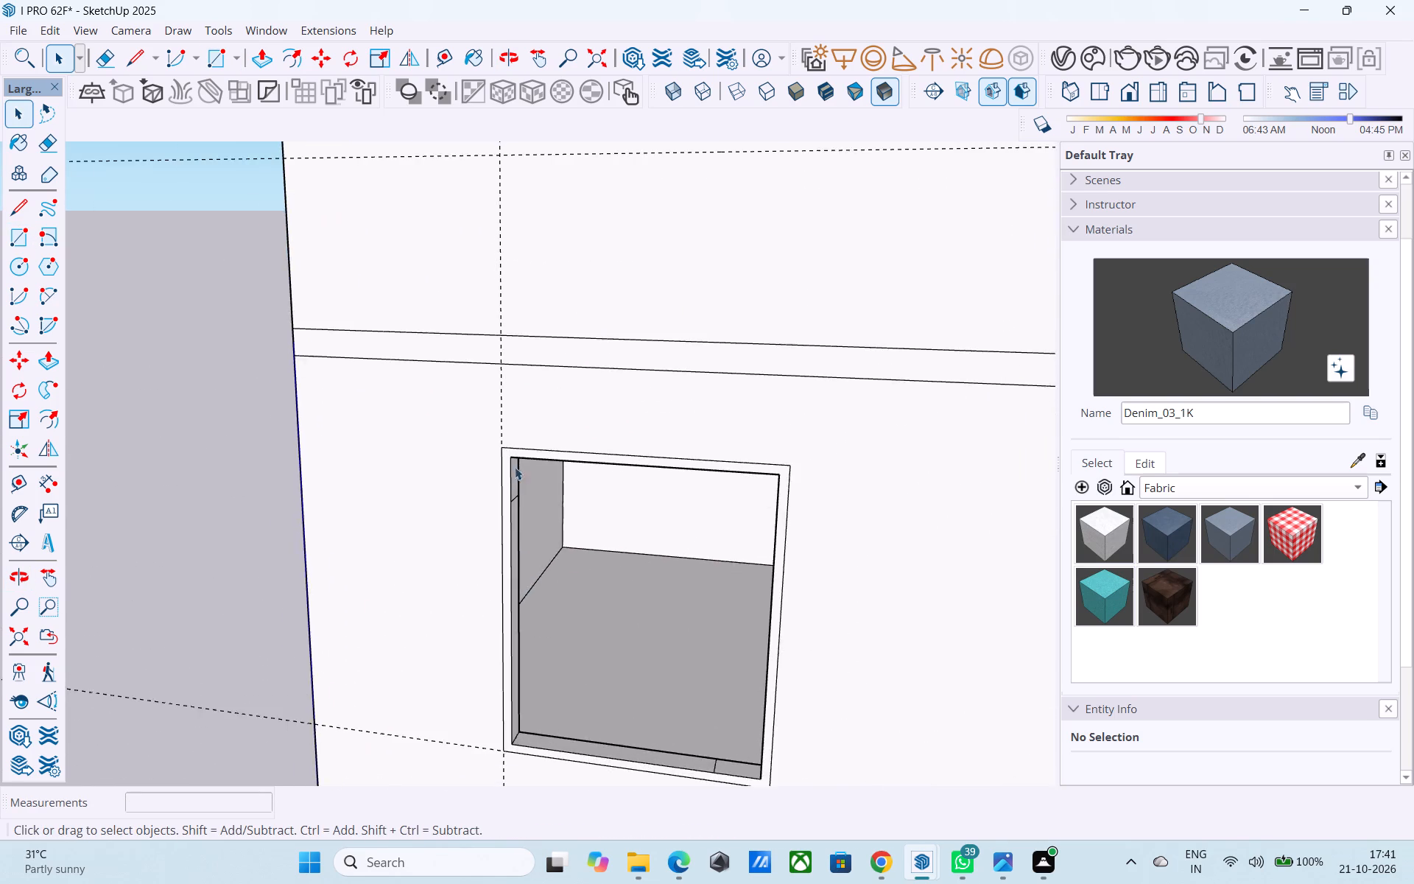
scroll(515, 467, "up", 3)
left_click(511, 451)
key("m")
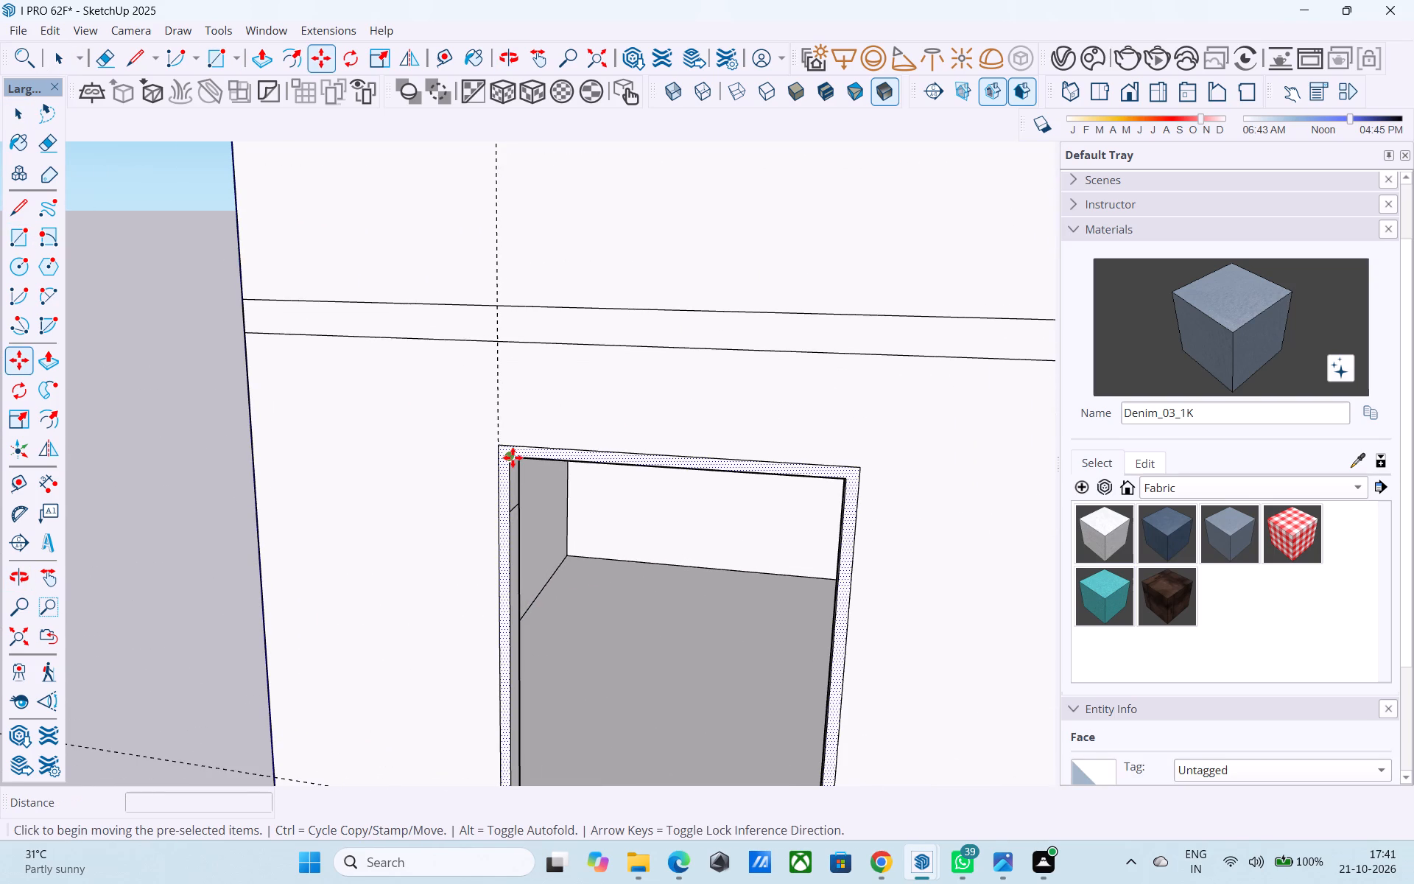
scroll(524, 361, "down", 6)
scroll(499, 594, "up", 6)
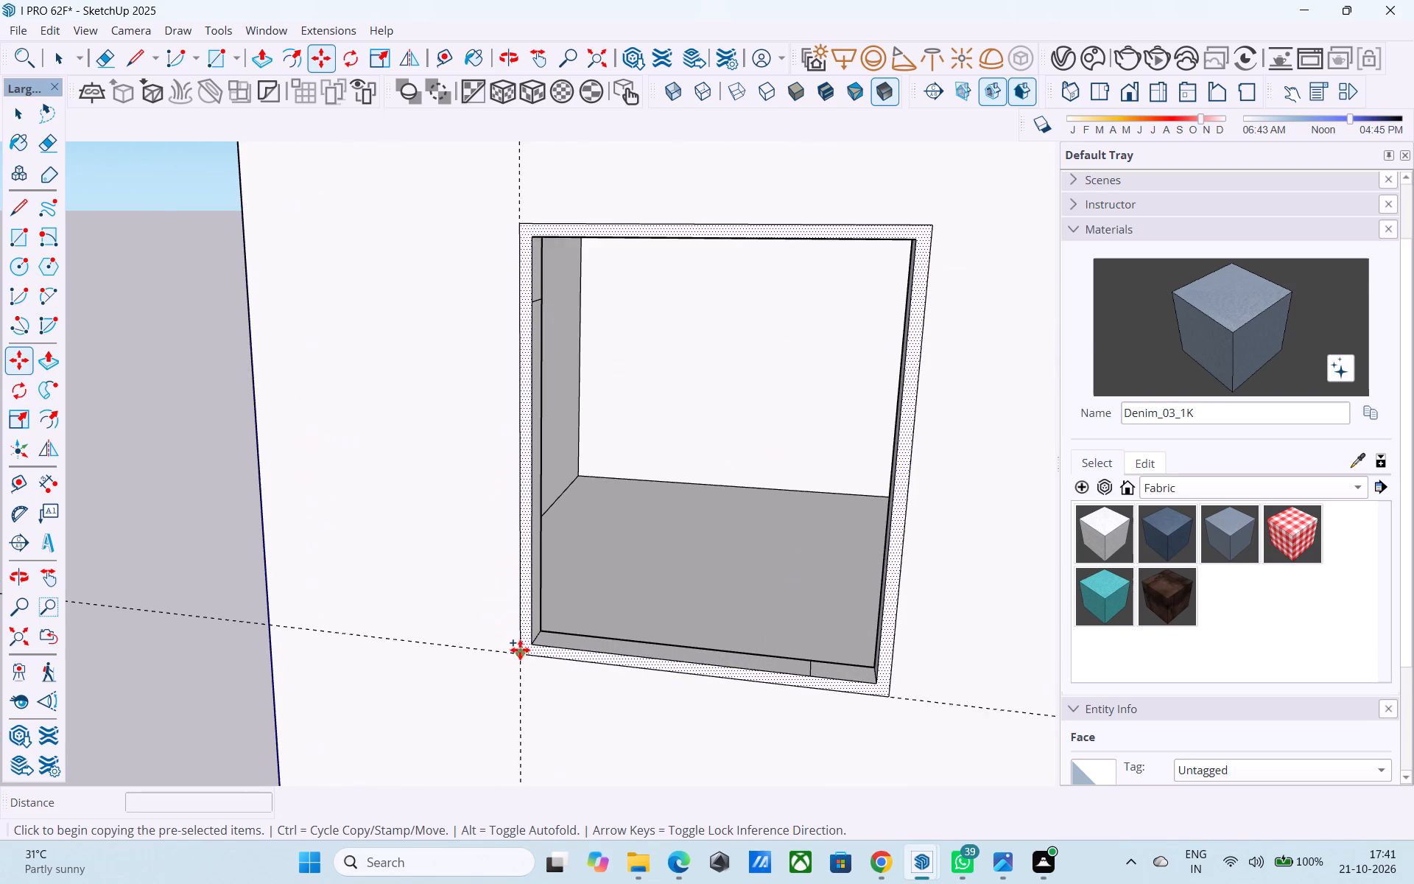
left_click(521, 650)
scroll(564, 334, "down", 7)
middle_click_drag(564, 334, 564, 608, "shift")
scroll(569, 574, "up", 5)
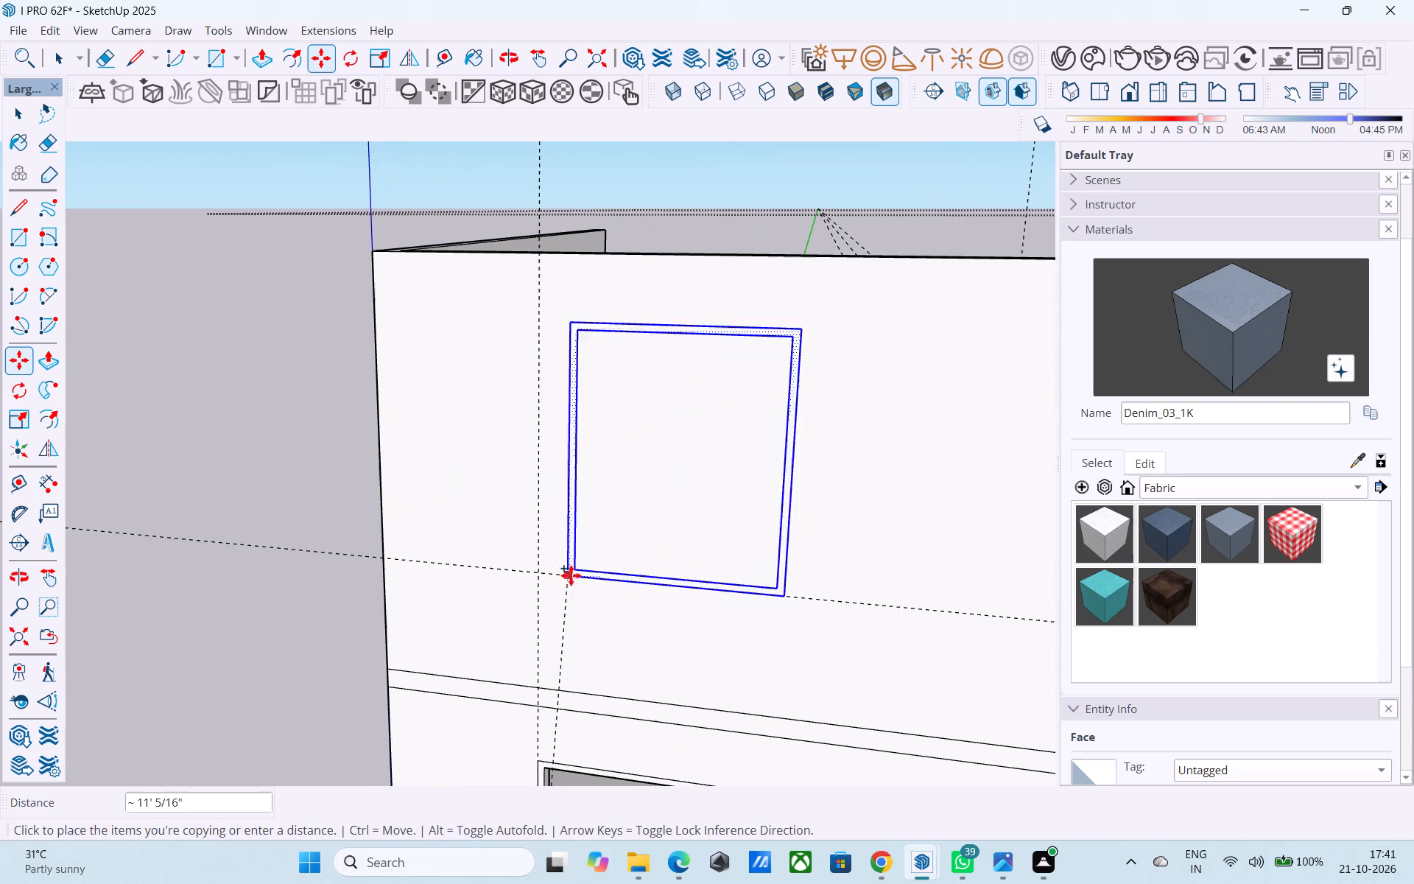
left_click(541, 572)
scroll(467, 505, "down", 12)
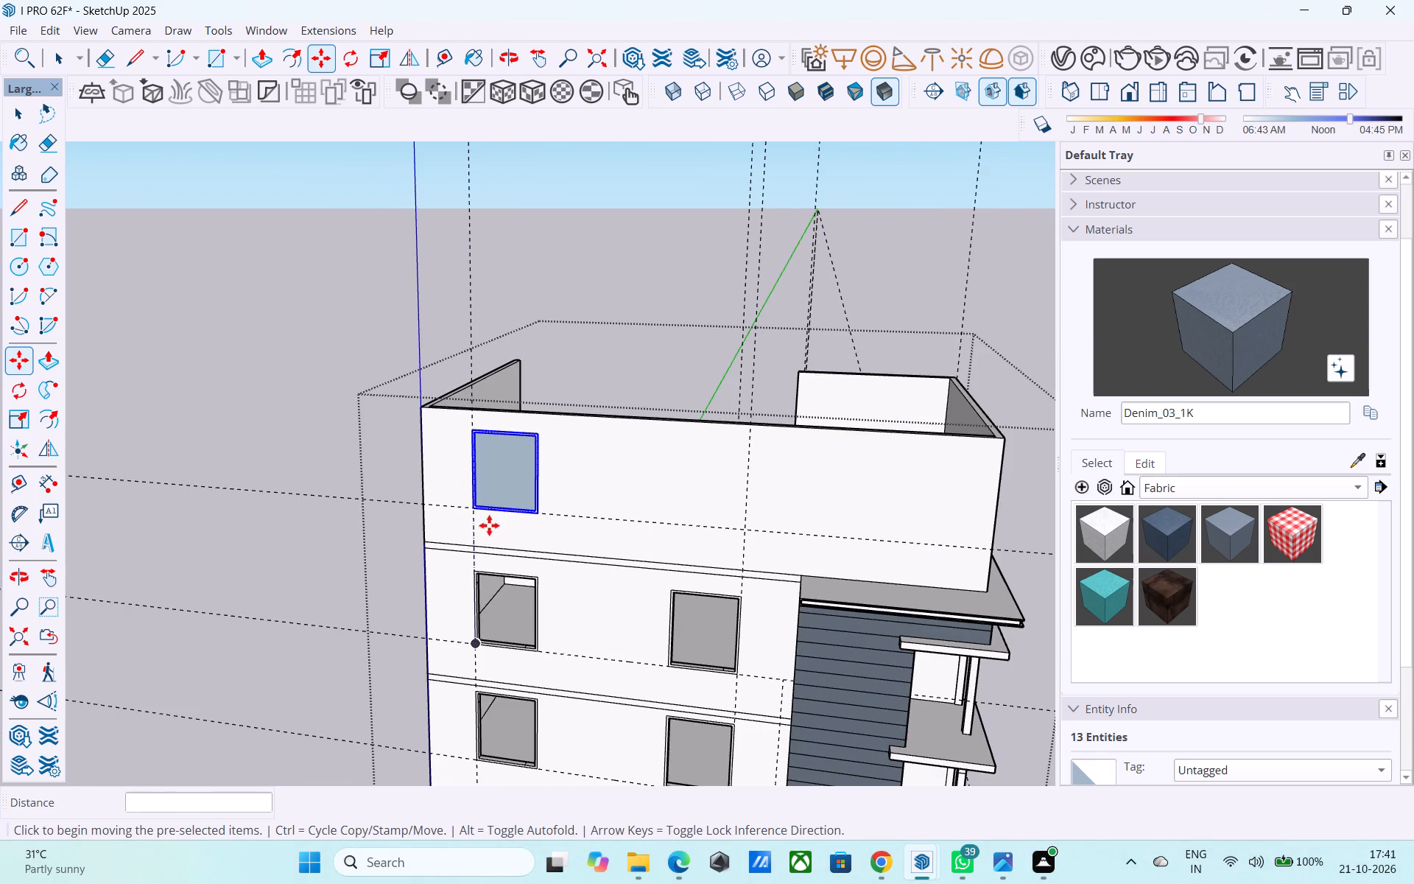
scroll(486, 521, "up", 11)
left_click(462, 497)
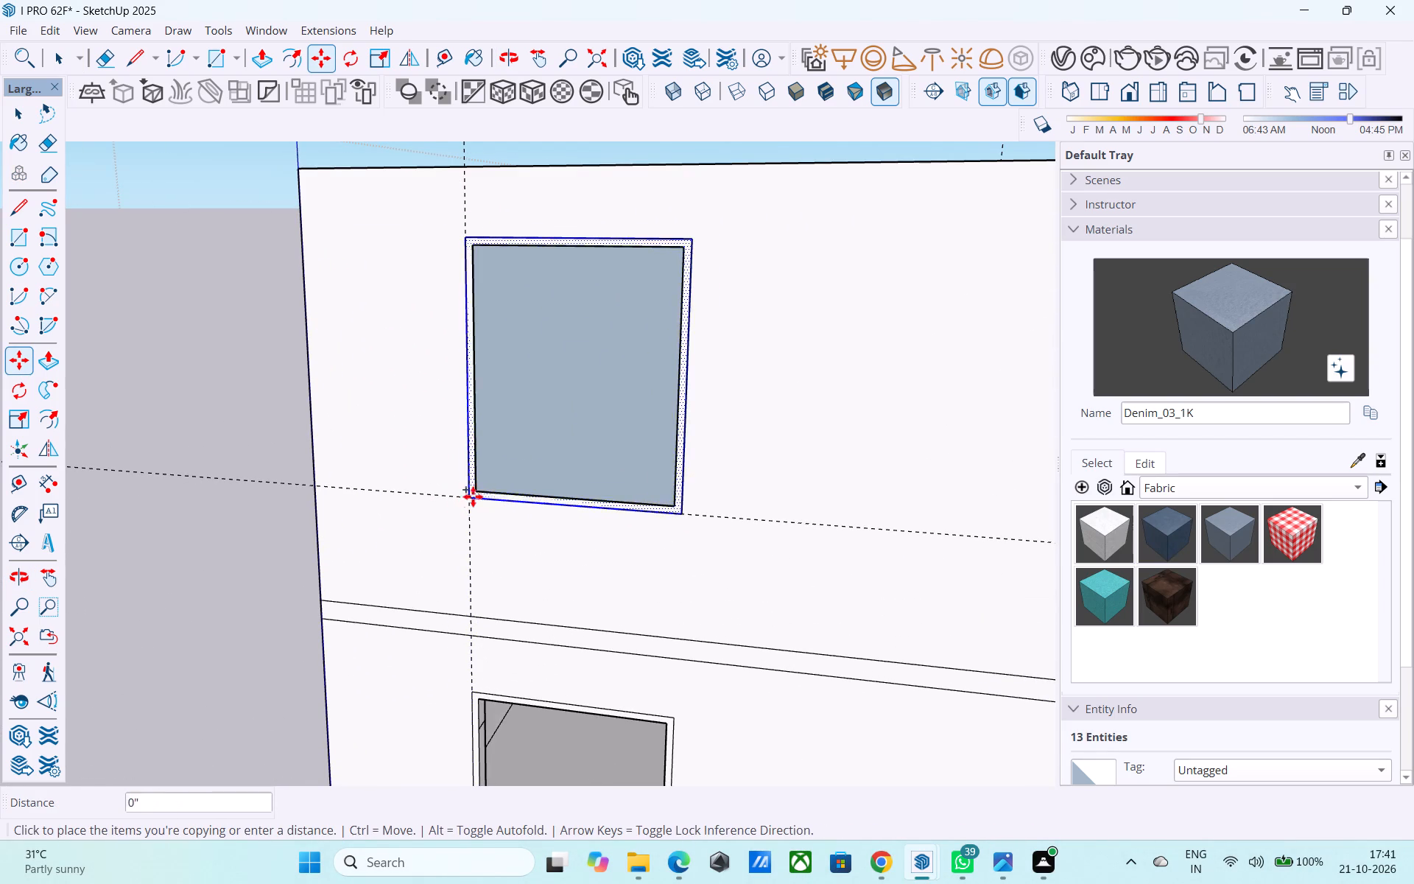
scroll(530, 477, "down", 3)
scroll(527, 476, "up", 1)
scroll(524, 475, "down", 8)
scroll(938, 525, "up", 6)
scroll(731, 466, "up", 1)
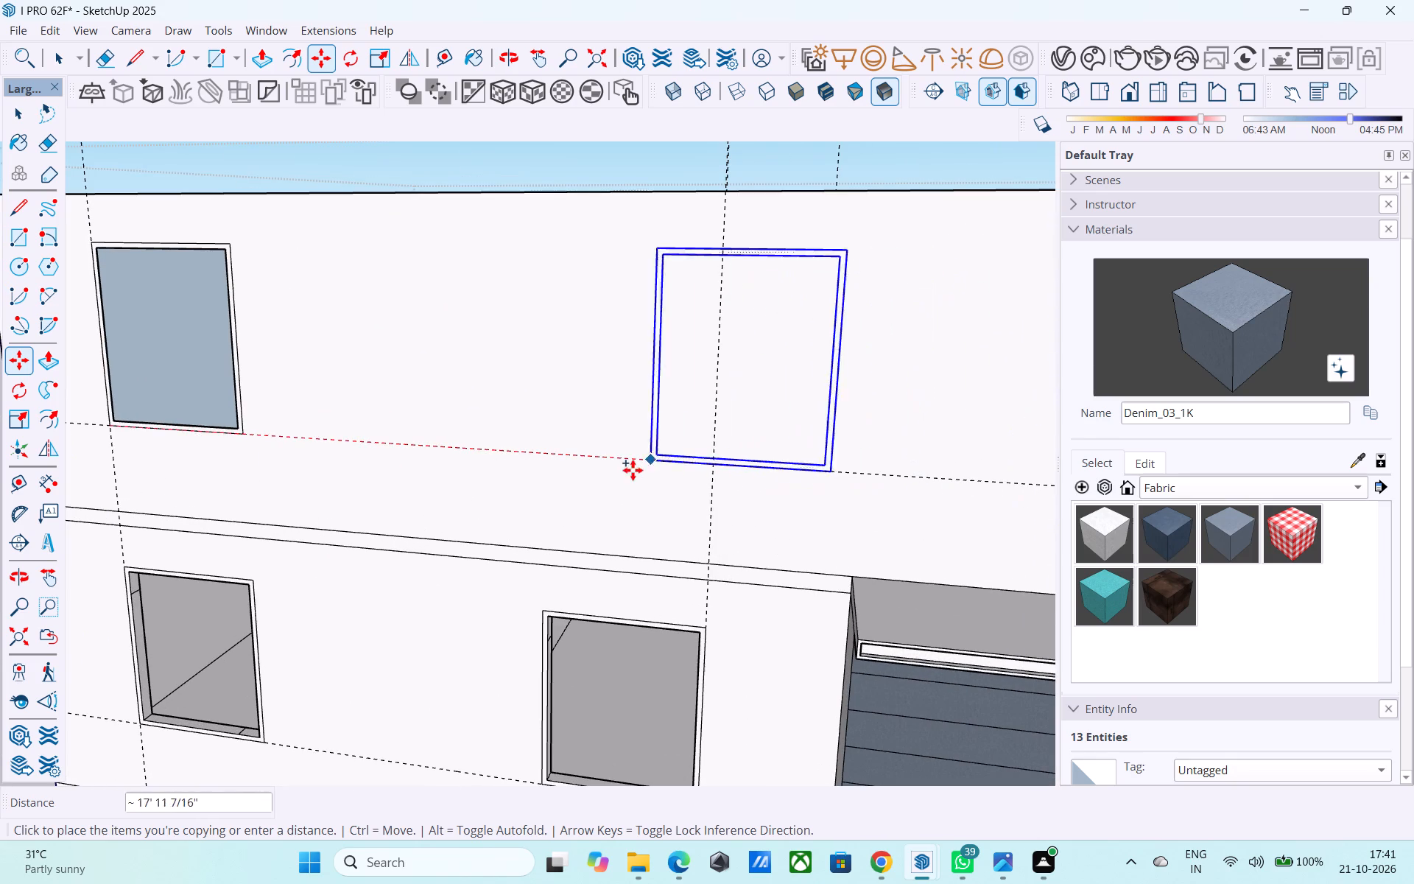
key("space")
Copy the top-storey window frame 15' along the horizontal guide, aligning its lower outer corner with the vertical guide near the cladding.
scroll(627, 386, "down", 5)
middle_click_drag(630, 387, 934, 358)
scroll(932, 365, "down", 4)
middle_click_drag(918, 376, 823, 398)
scroll(708, 435, "down", 1)
scroll(465, 455, "up", 6)
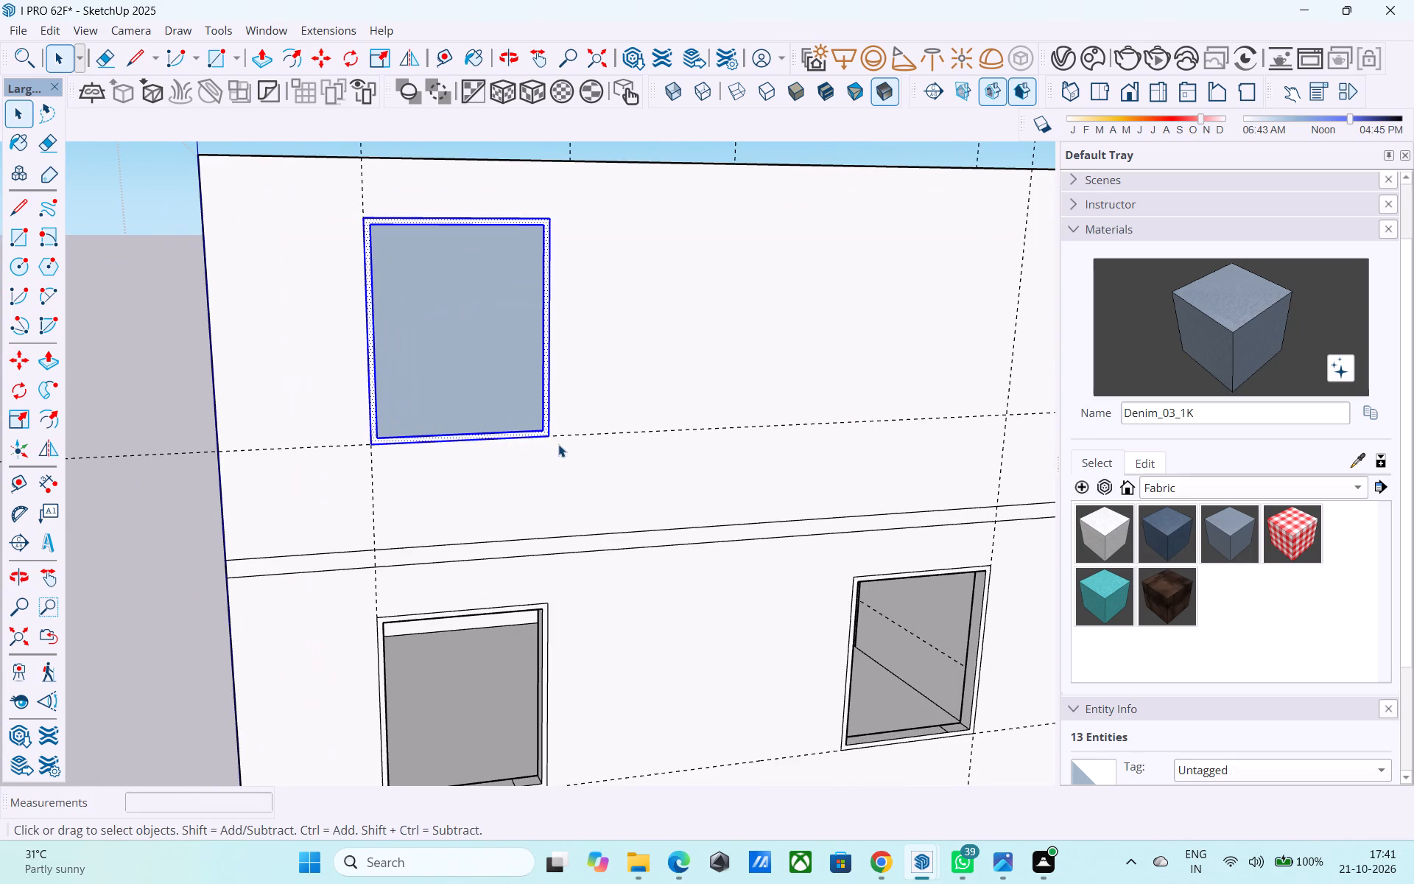
key("m")
left_click(550, 438)
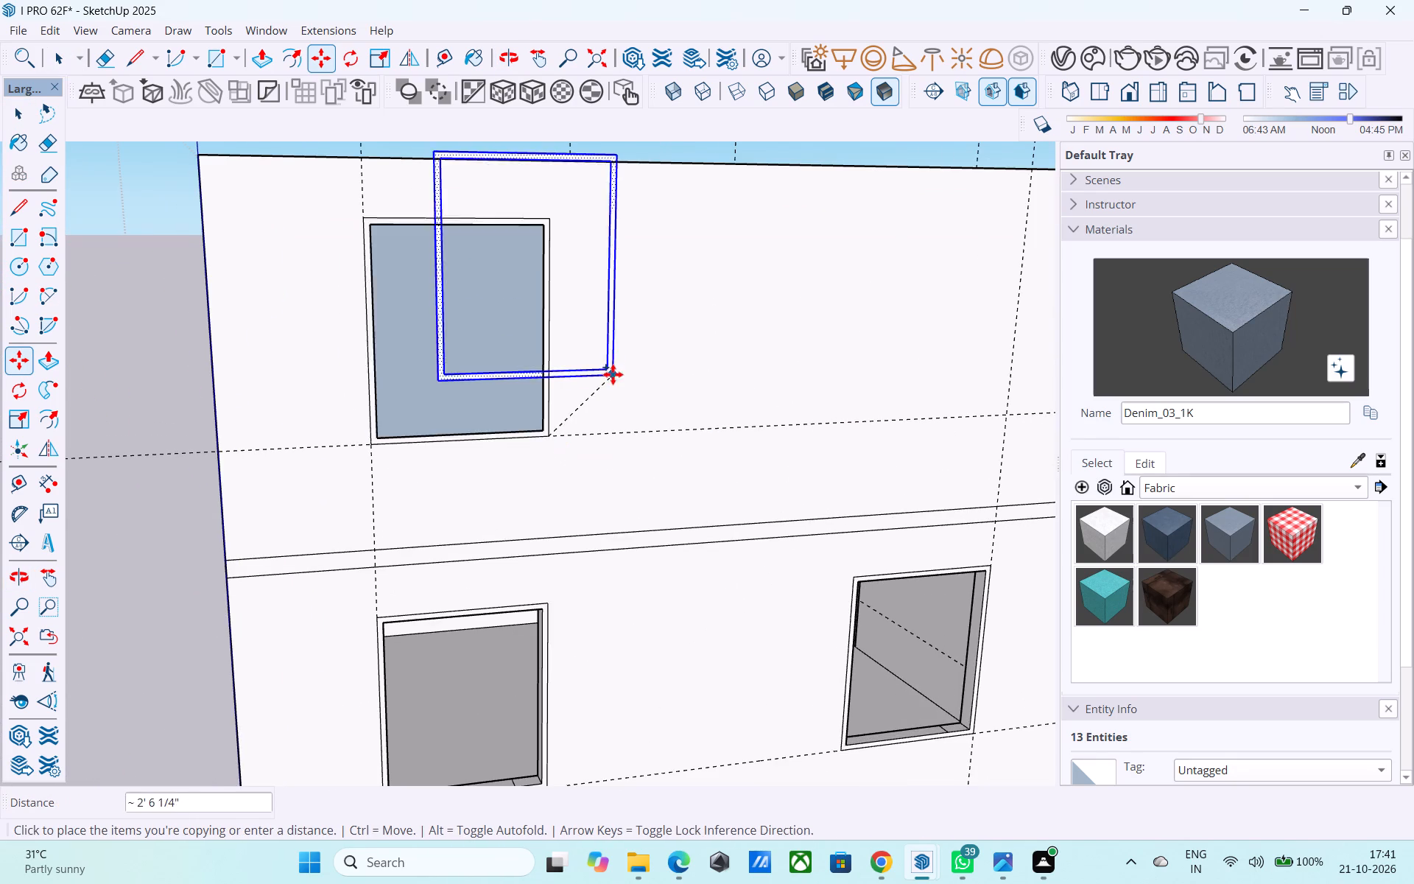
scroll(613, 374, "down", 5)
scroll(508, 413, "down", 4)
middle_click_drag(775, 409, 678, 407)
scroll(686, 410, "up", 10)
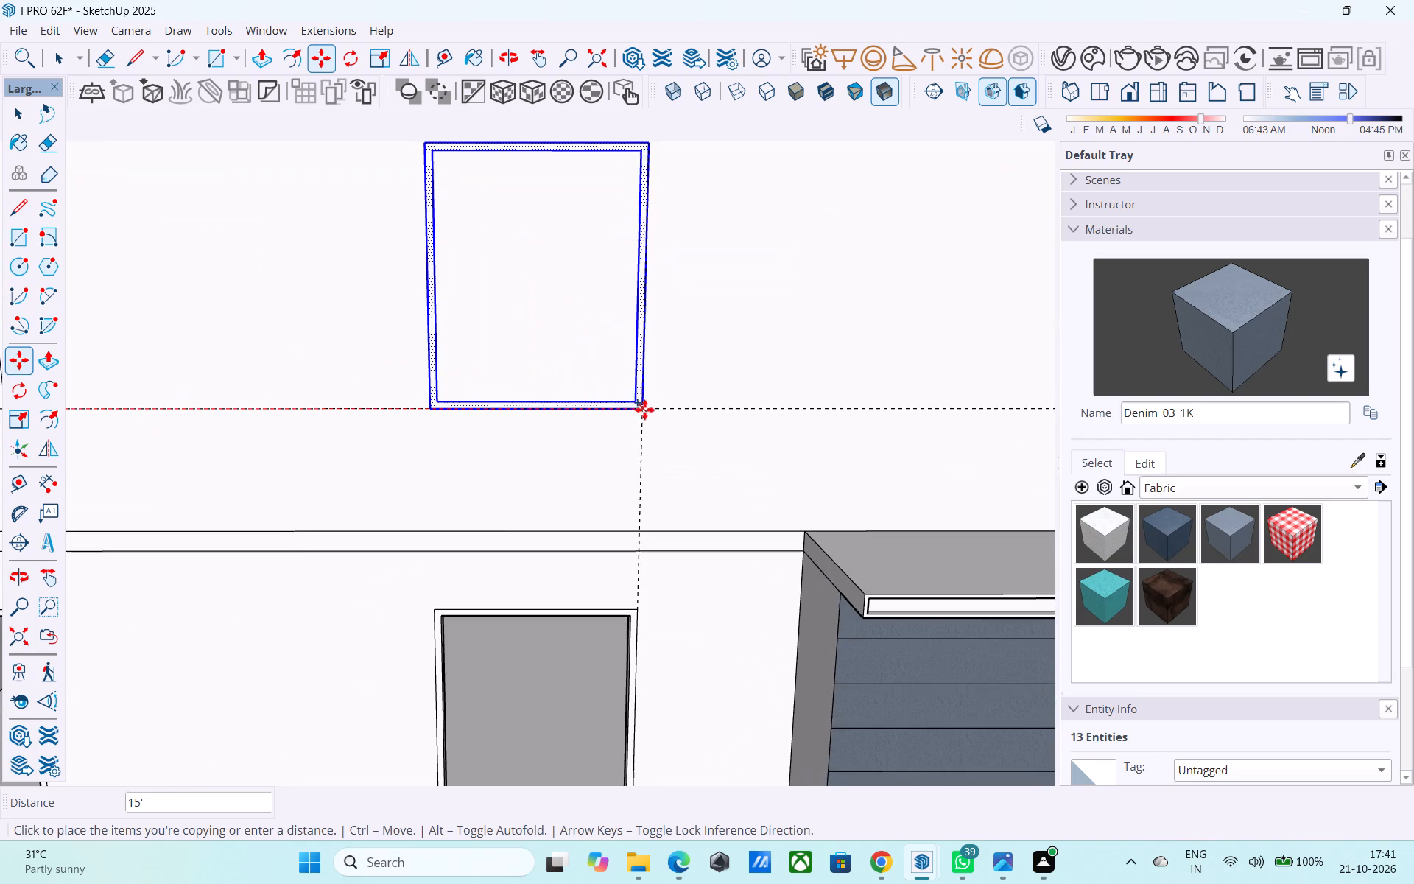
left_click(640, 404)
scroll(675, 345, "down", 12)
middle_click_drag(706, 399, 647, 434)
key("space")
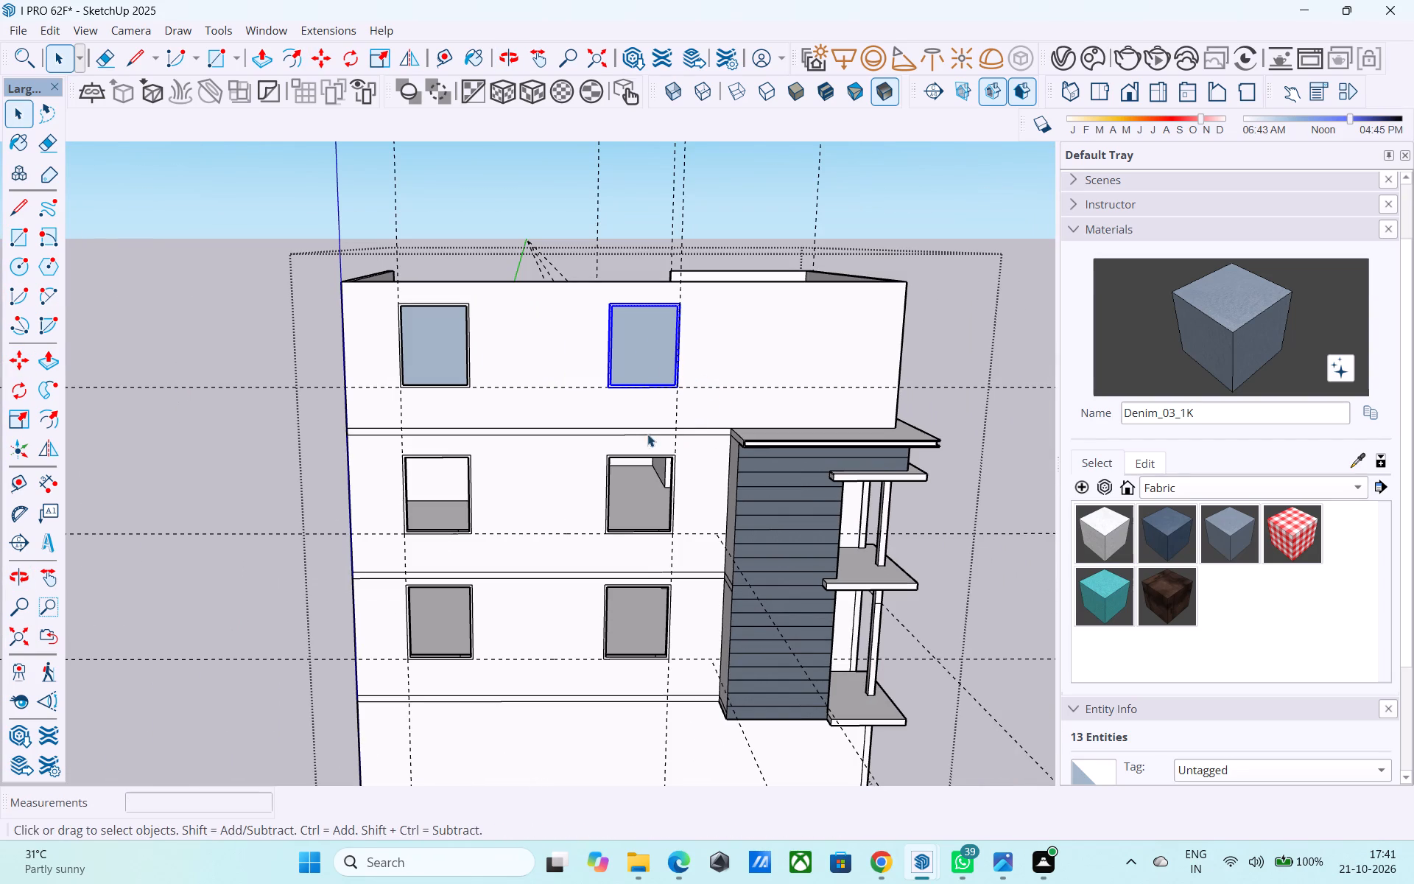
Draw rectangles corner to corner inside both top-storey window frames to fill their openings with faces.
middle_click_drag(647, 434, 627, 430)
key("r")
scroll(385, 281, "up", 8)
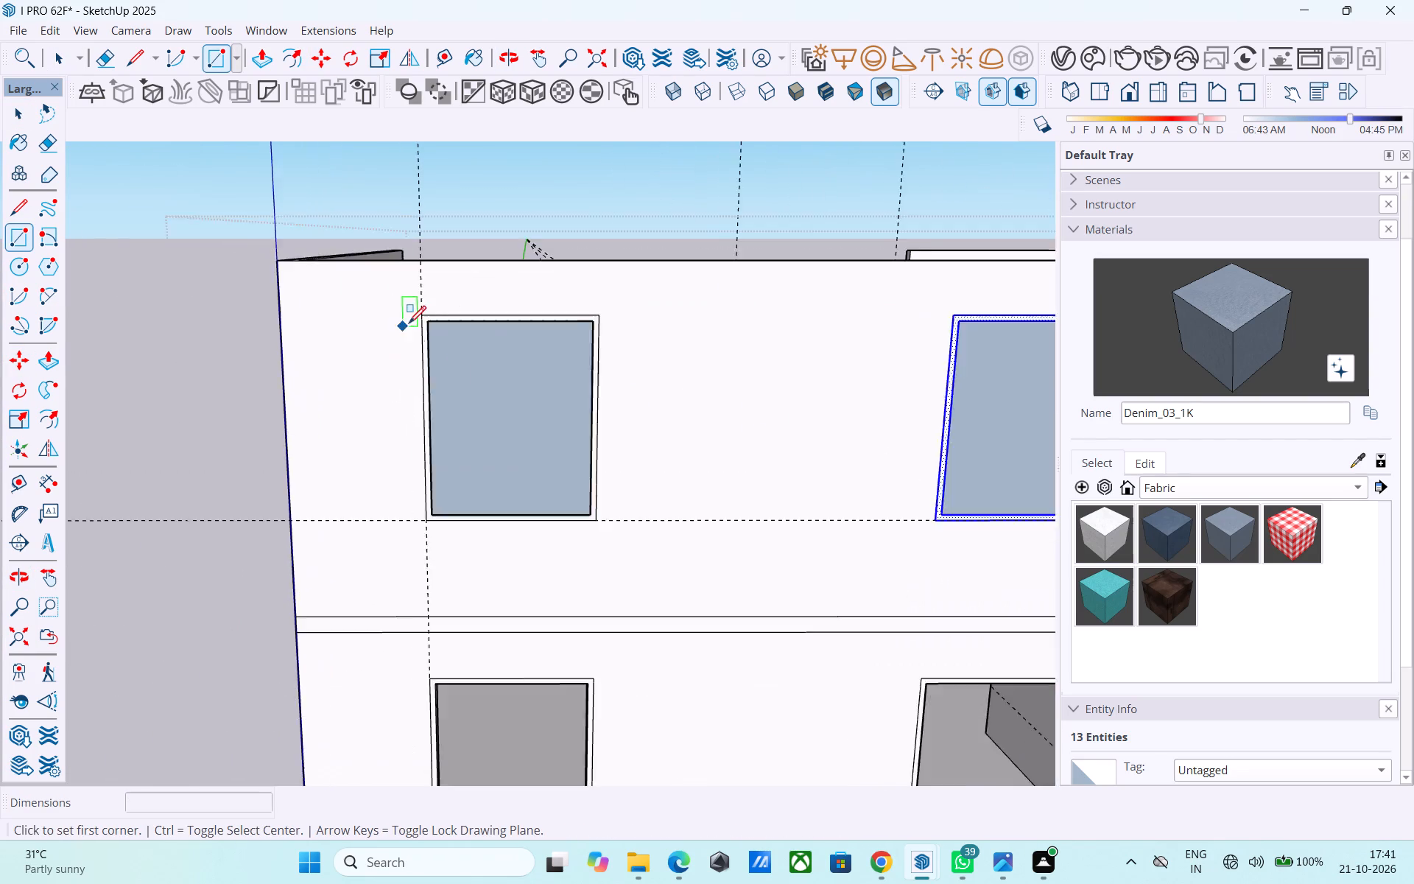
scroll(409, 325, "up", 7)
left_click(437, 324)
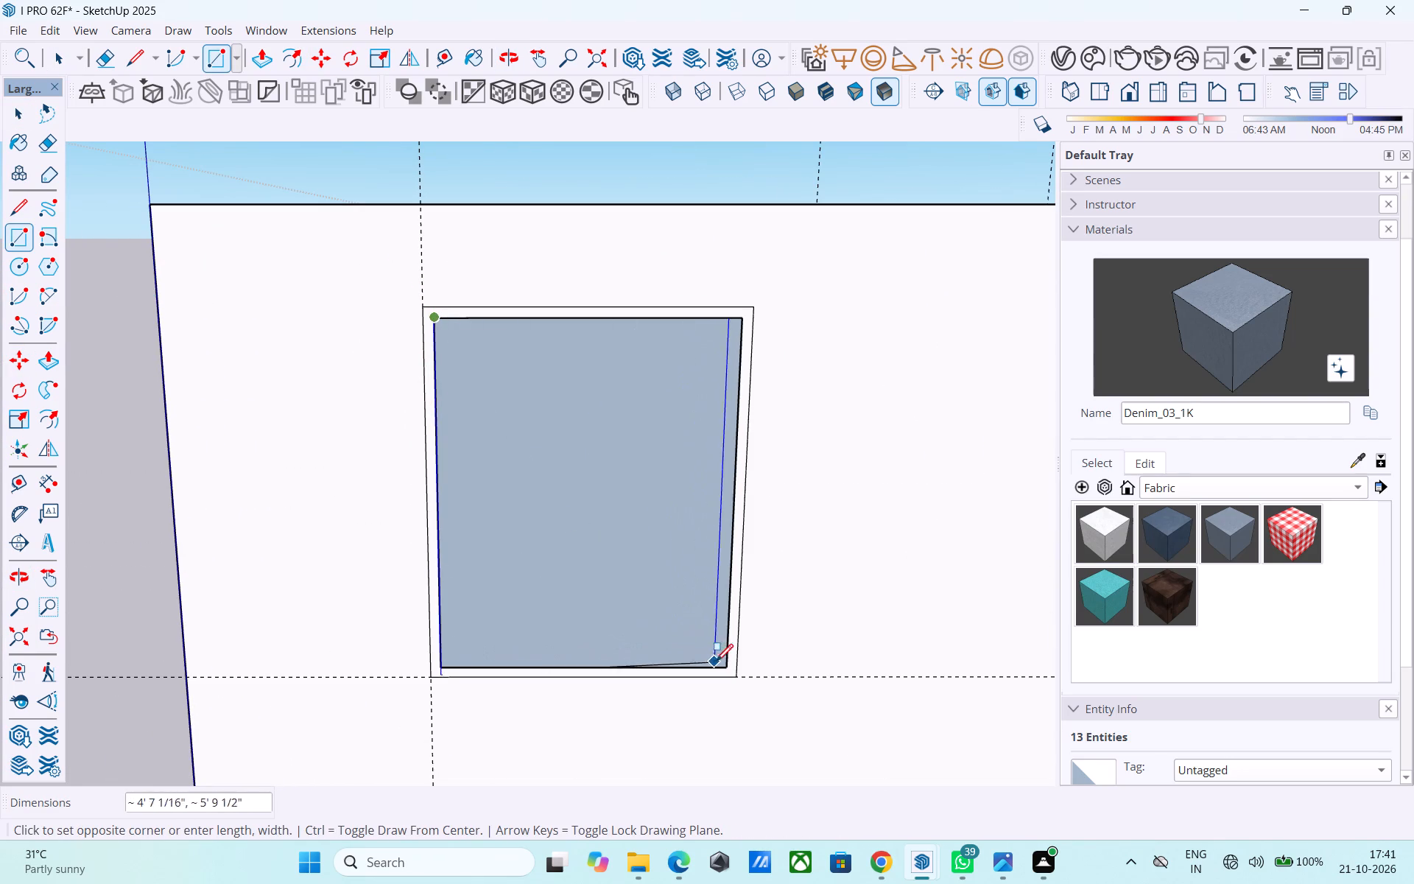
left_click(723, 667)
scroll(265, 429, "up", 1)
scroll(263, 427, "down", 12)
scroll(669, 393, "up", 3)
scroll(199, 331, "down", 3)
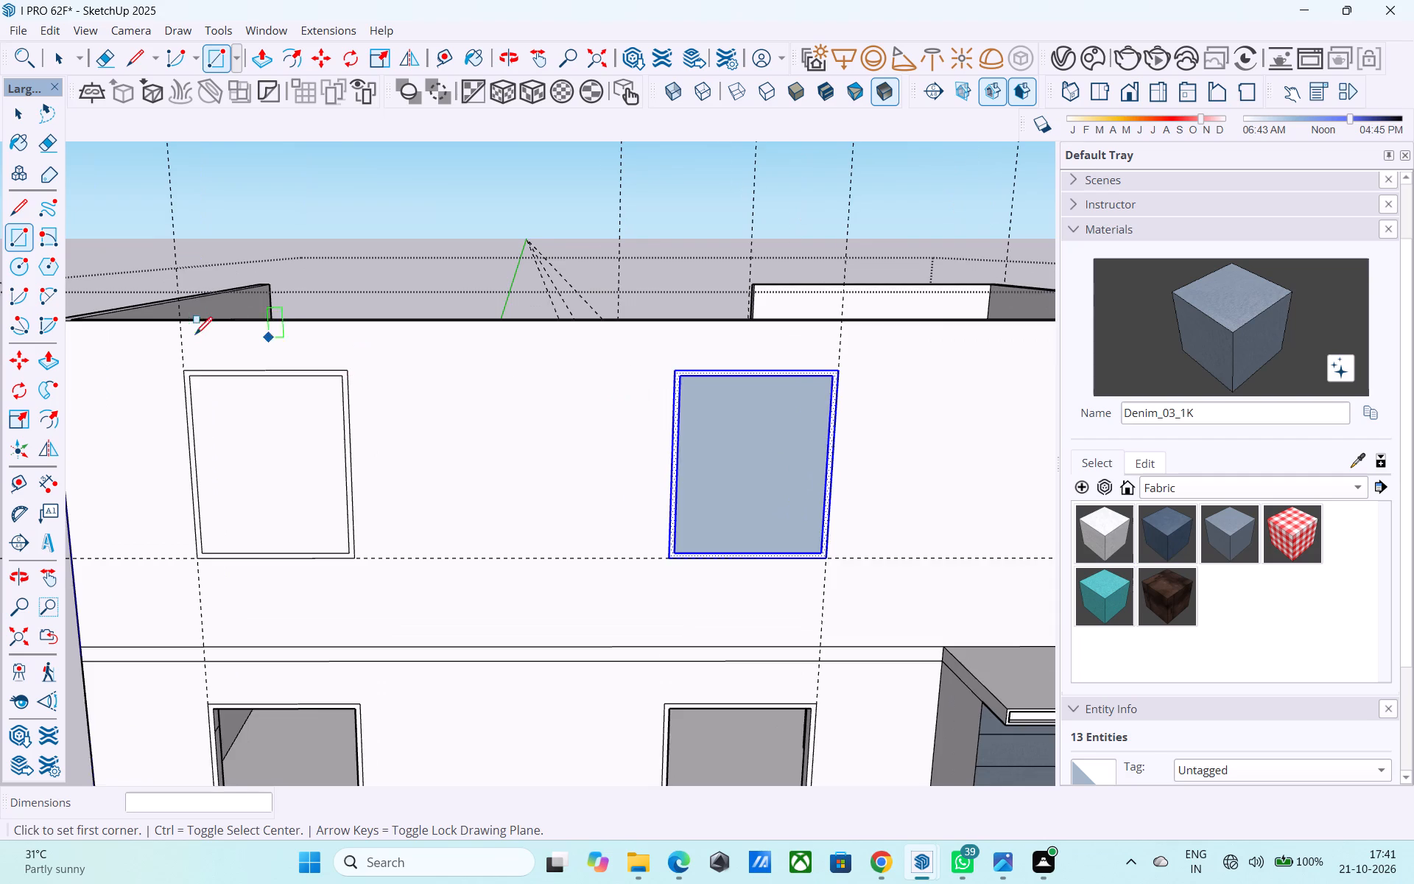
scroll(195, 336, "down", 3)
middle_click_drag(557, 367, 504, 350)
scroll(391, 349, "up", 13)
left_click(432, 309)
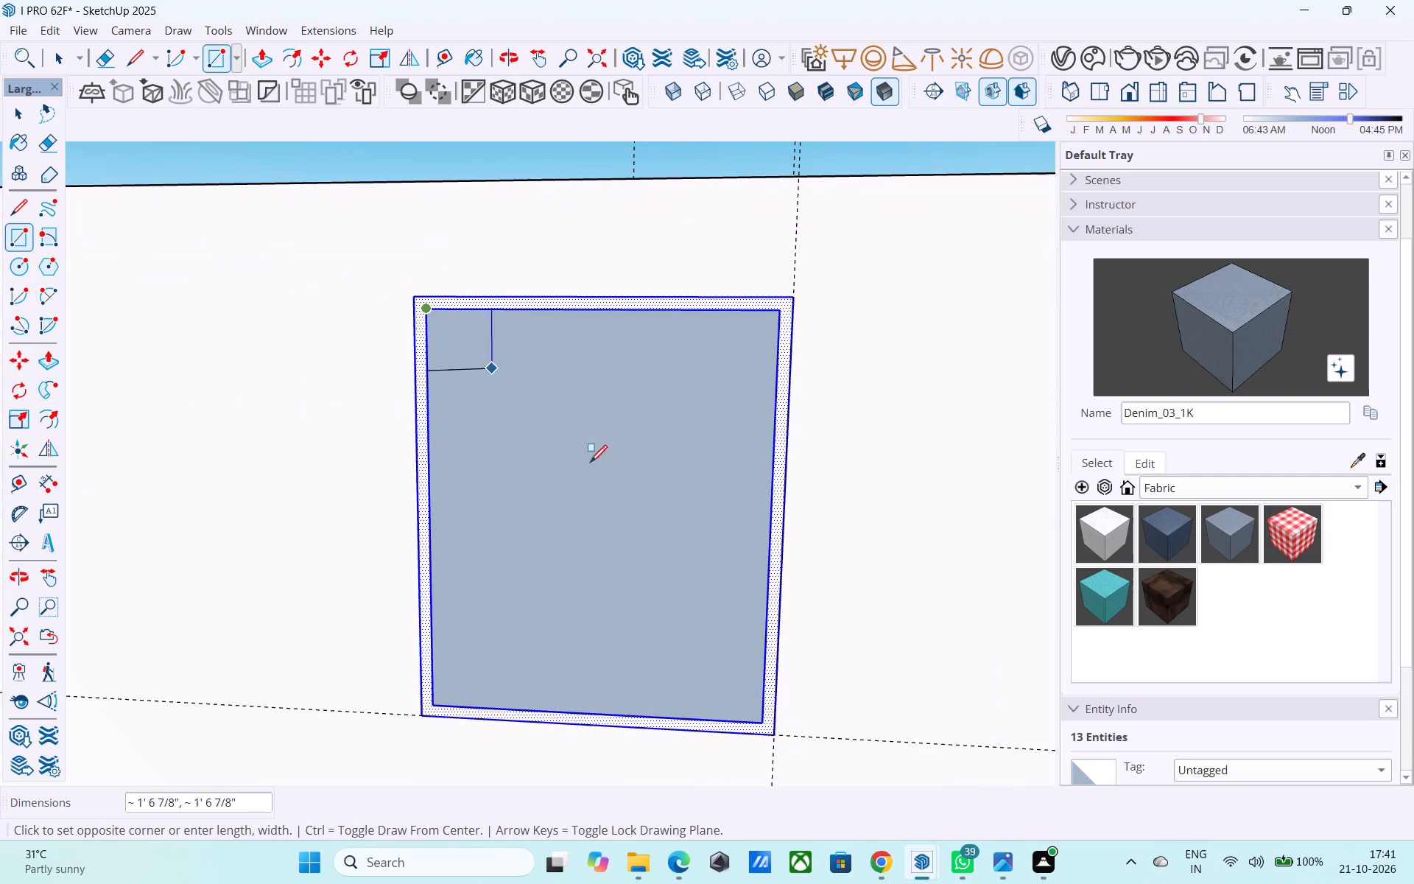
scroll(714, 658, "up", 1)
left_click(771, 732)
scroll(884, 550, "down", 8)
scroll(829, 490, "down", 5)
Push the inner panes of both top-storey windows in by the same 6" to cut through the openings.
key("space")
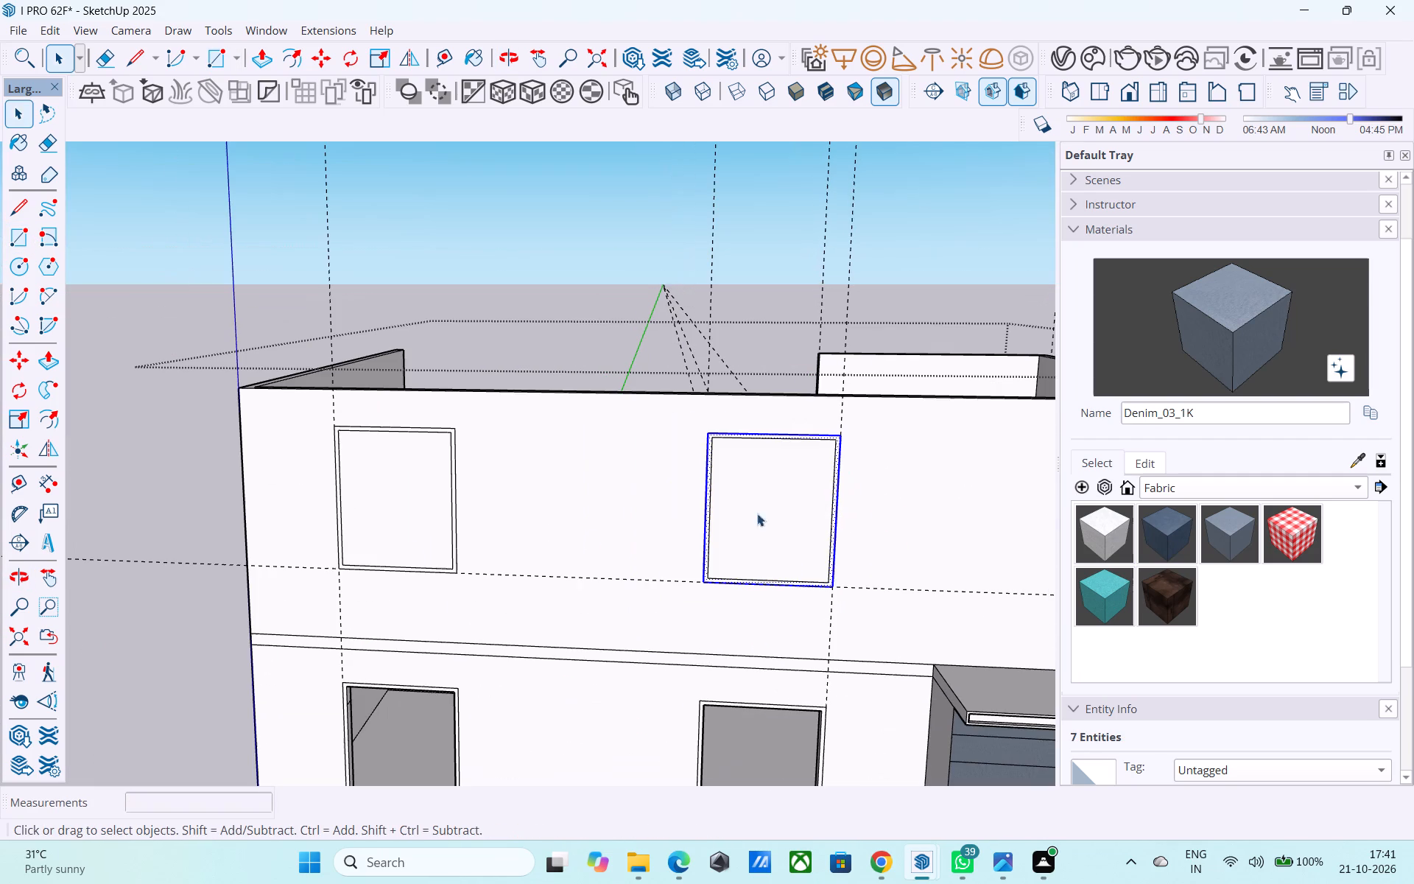
left_click(384, 520)
key("p")
double_click(384, 519)
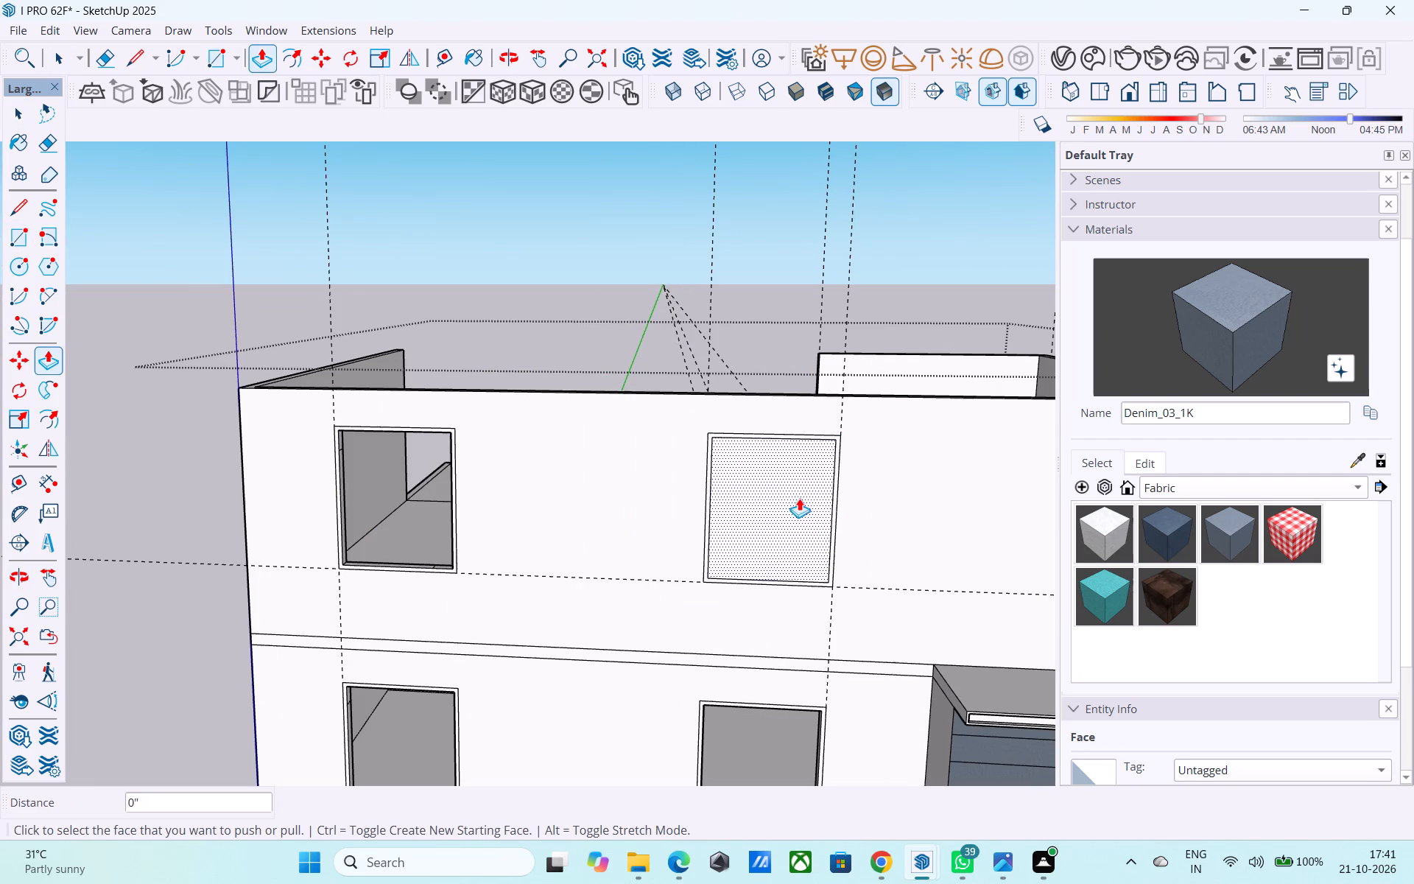
double_click(802, 496)
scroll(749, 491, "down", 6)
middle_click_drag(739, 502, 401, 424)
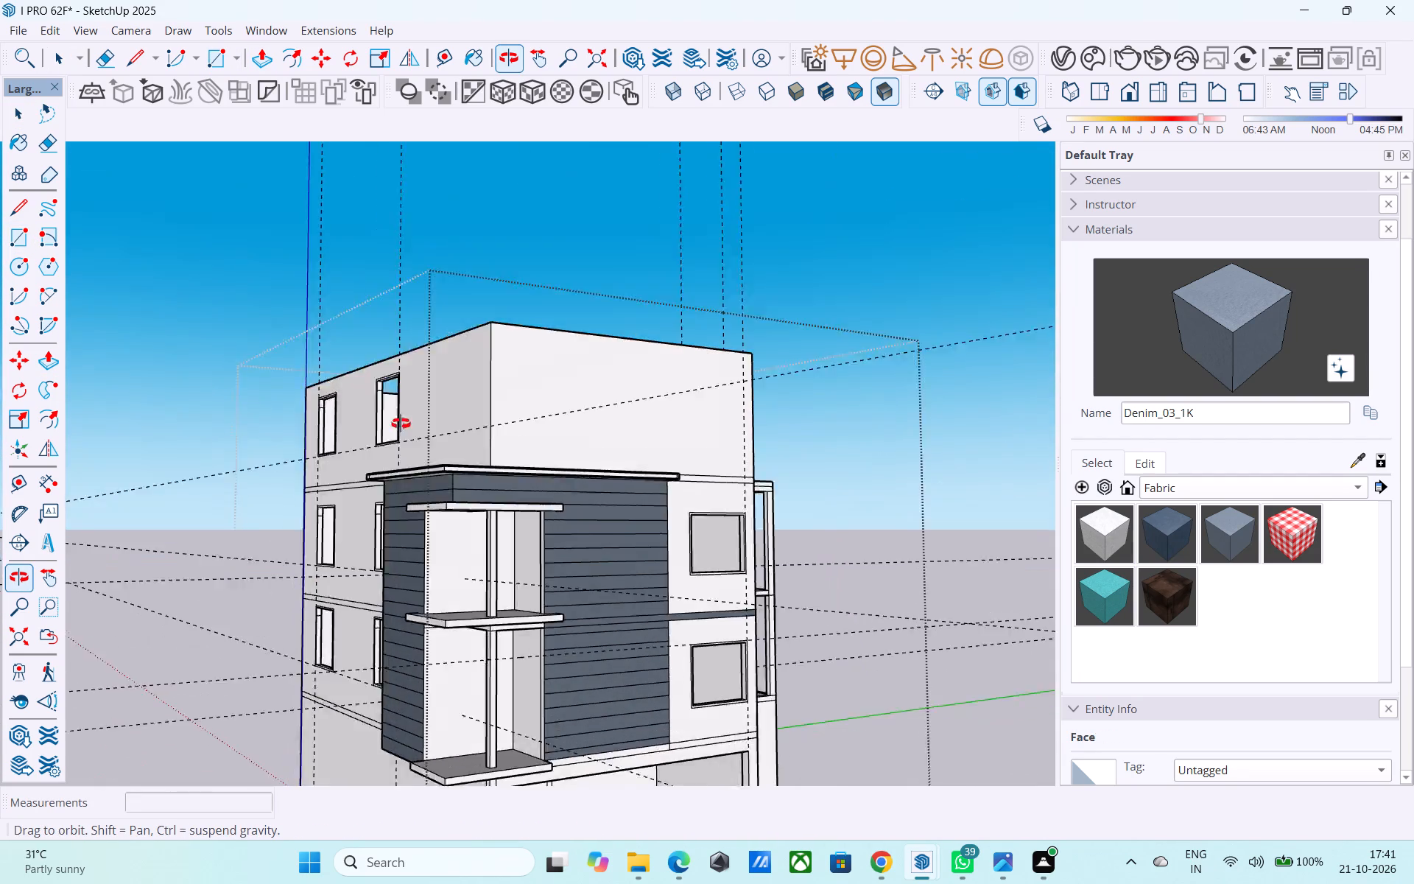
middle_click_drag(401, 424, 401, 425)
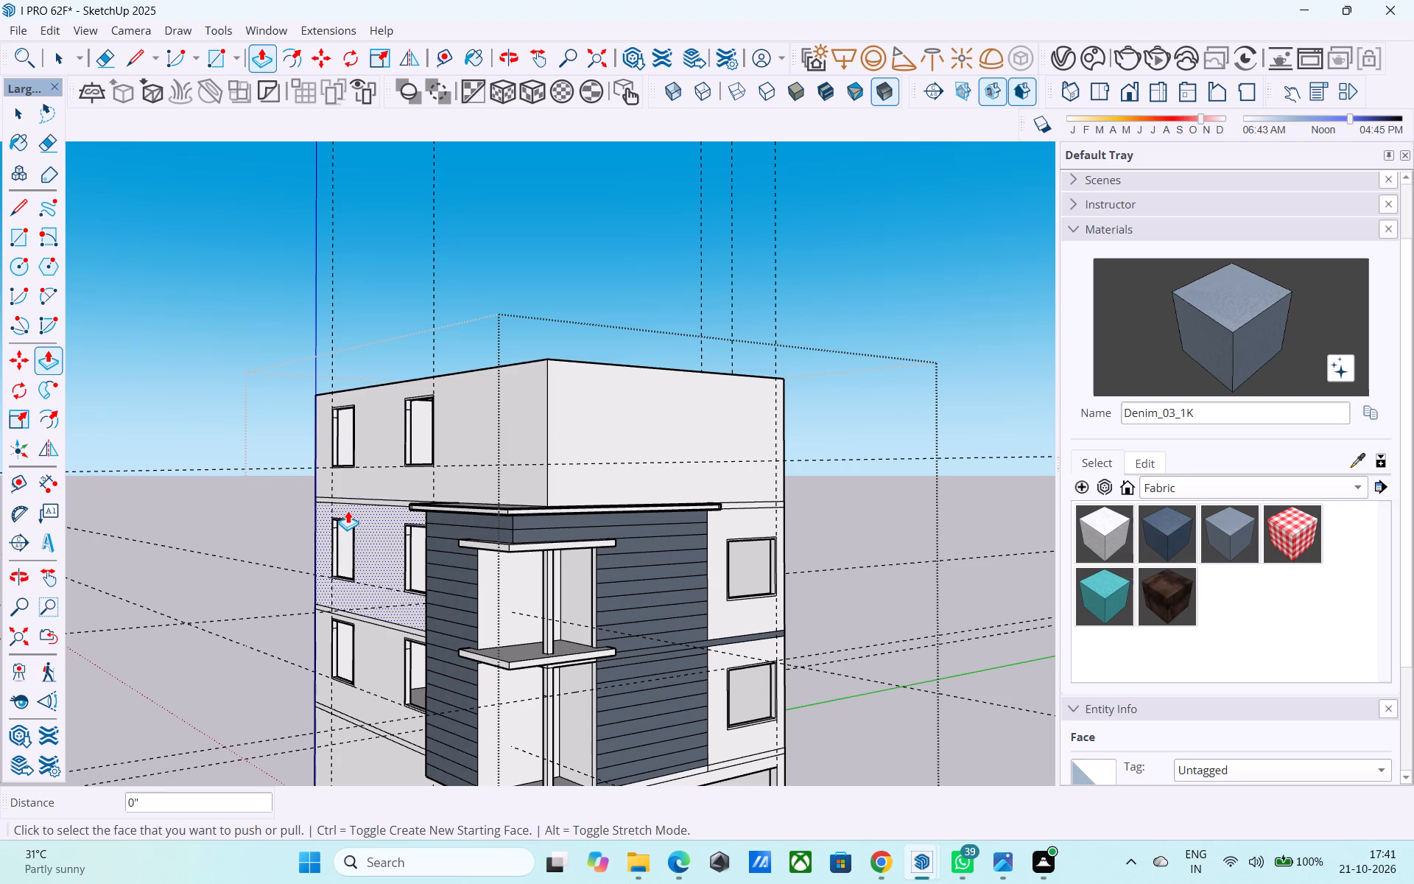
Examine the building's upper storeys, corner balconies and canopy slabs from several angles.
scroll(347, 511, "down", 2)
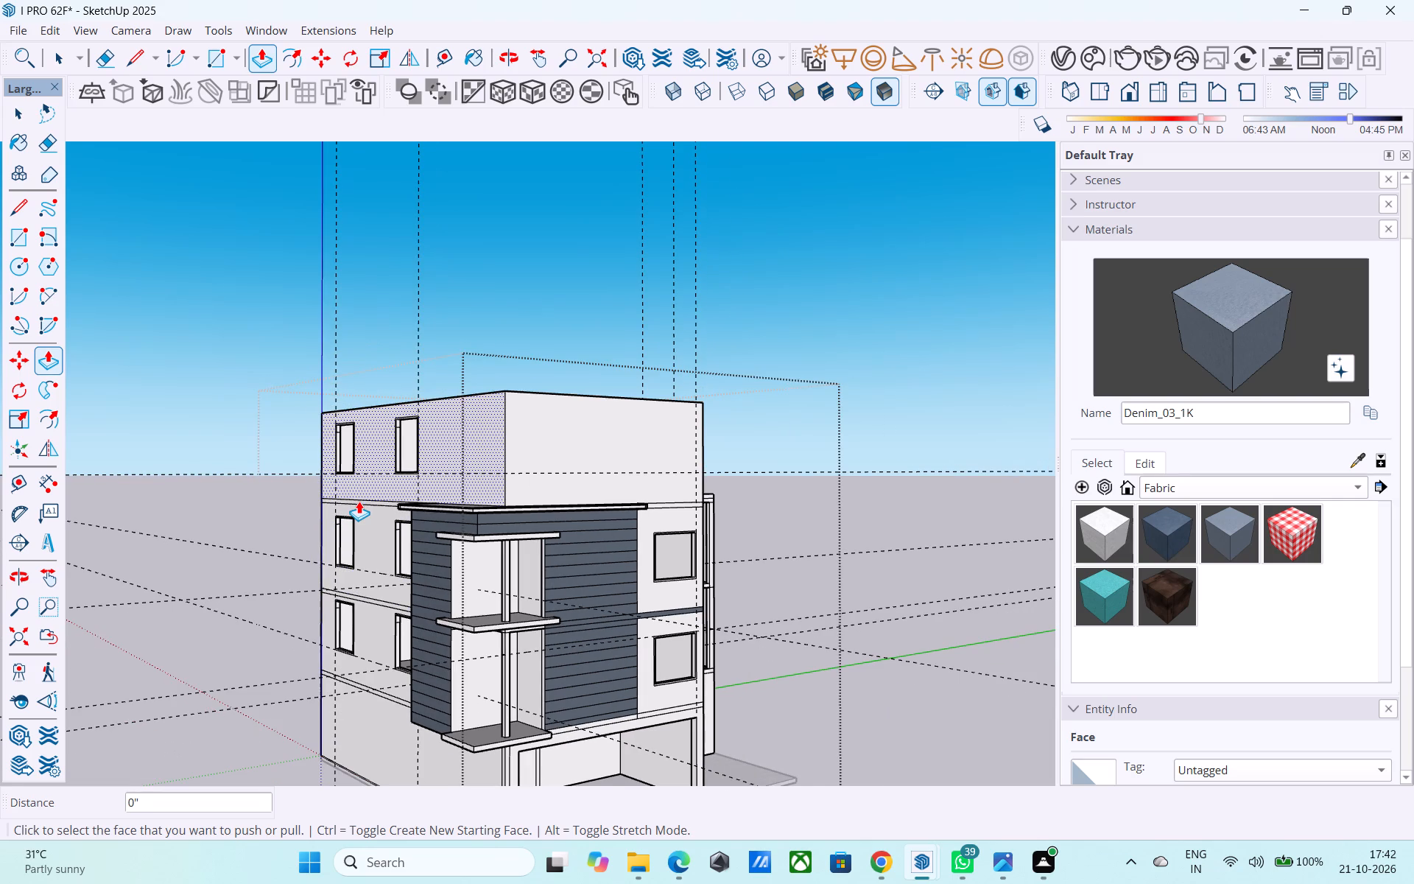
scroll(359, 501, "down", 2)
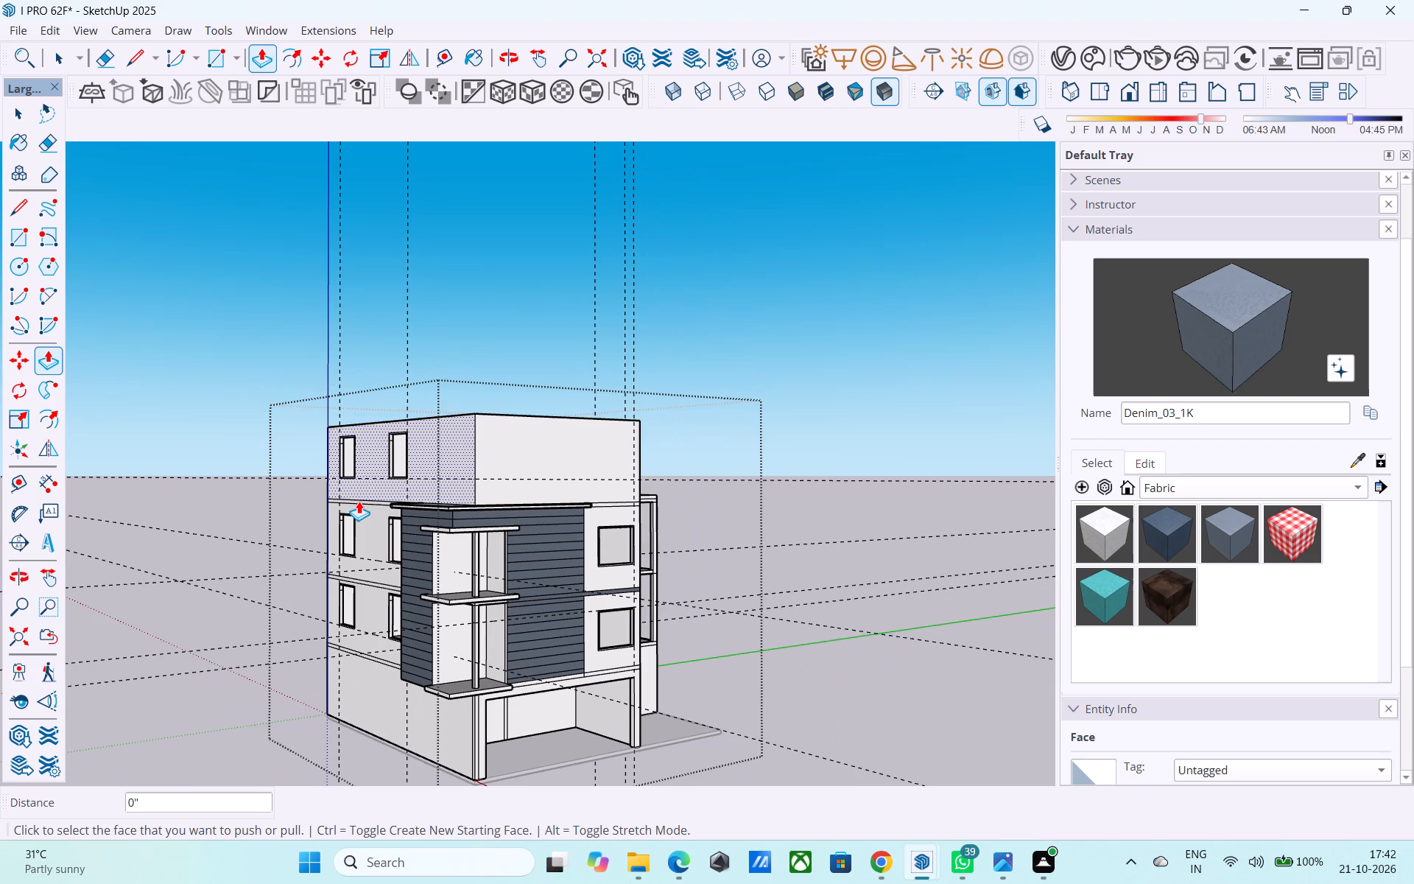
scroll(359, 501, "down", 1)
middle_click_drag(340, 491, 315, 469)
scroll(478, 574, "up", 4)
middle_click(462, 575)
middle_click_drag(481, 506, 477, 532)
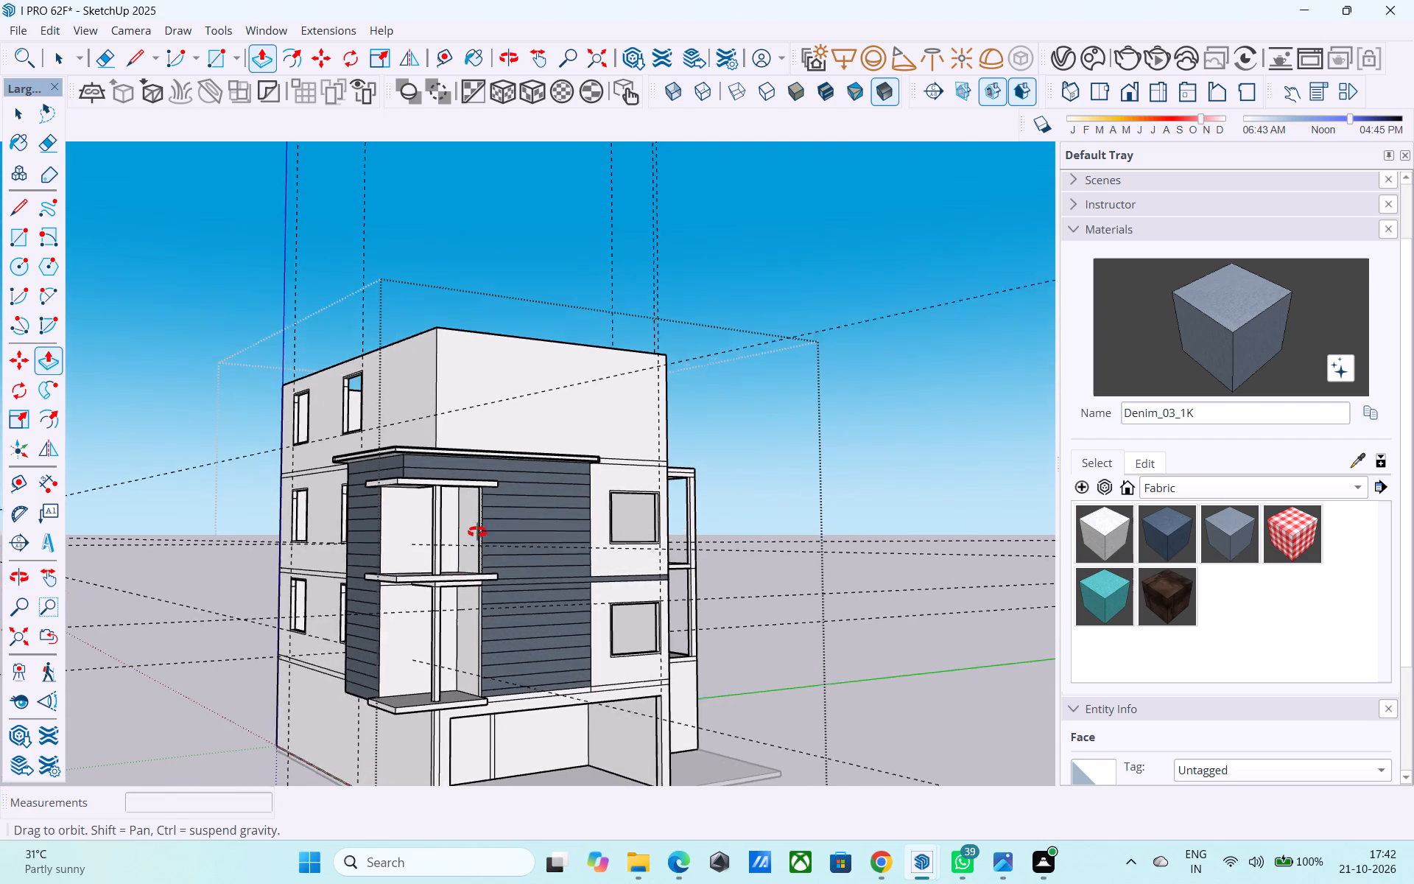
middle_click_drag(477, 532, 476, 536)
scroll(476, 536, "up", 5)
scroll(459, 467, "down", 4)
middle_click_drag(459, 463, 475, 416)
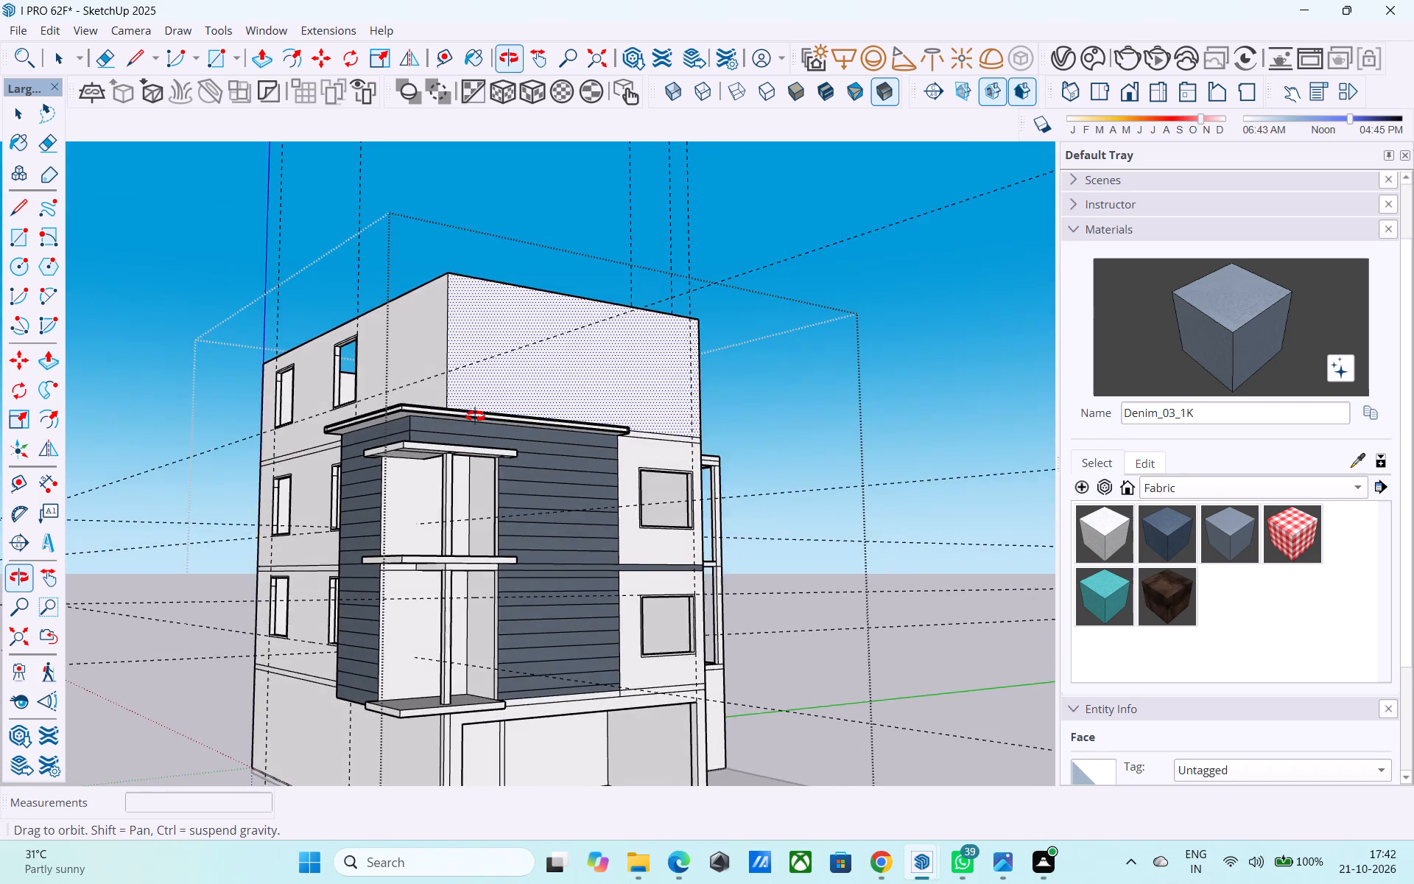
middle_click_drag(475, 416, 494, 523)
scroll(539, 480, "up", 5)
scroll(530, 482, "down", 3)
middle_click_drag(530, 482, 433, 475)
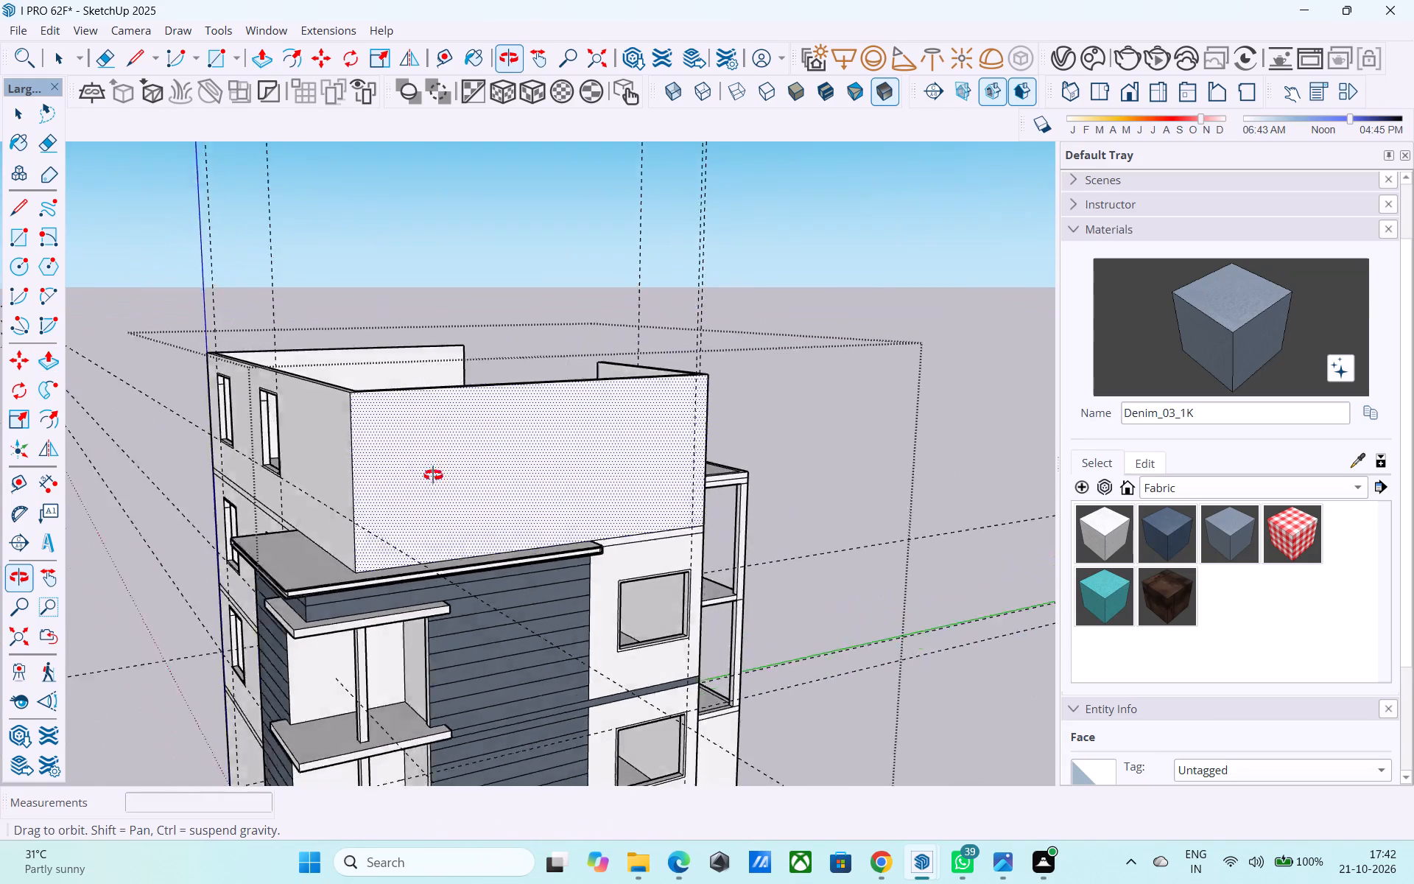
middle_click_drag(433, 475, 430, 290)
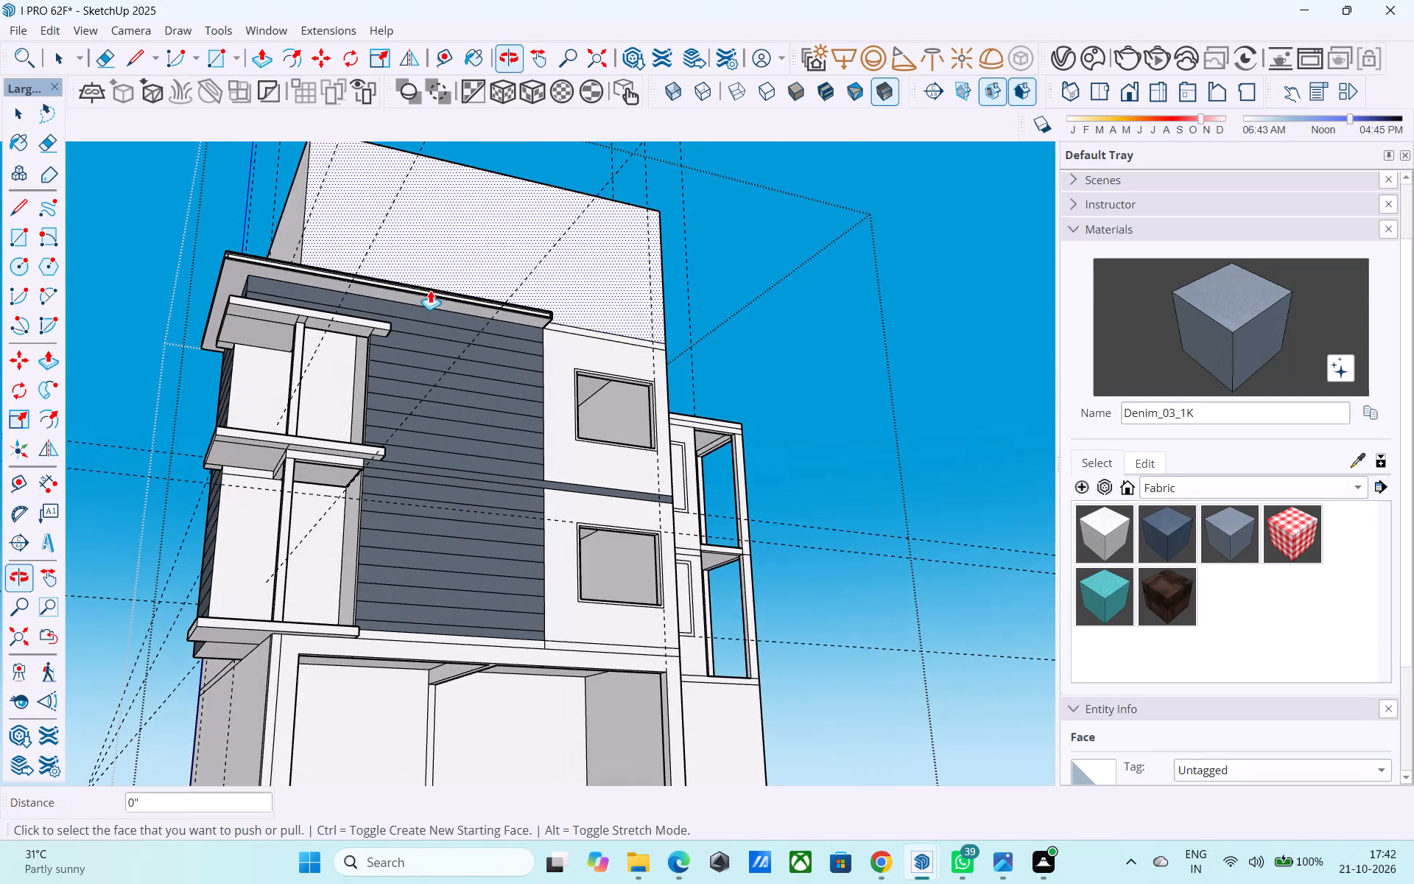
Draw a vertical line from the upper outer corner of the balcony recess up the cladding to the base of the top-storey wall.
scroll(373, 331, "up", 4)
key("l")
scroll(370, 349, "up", 1)
scroll(370, 349, "down", 1)
scroll(370, 349, "up", 7)
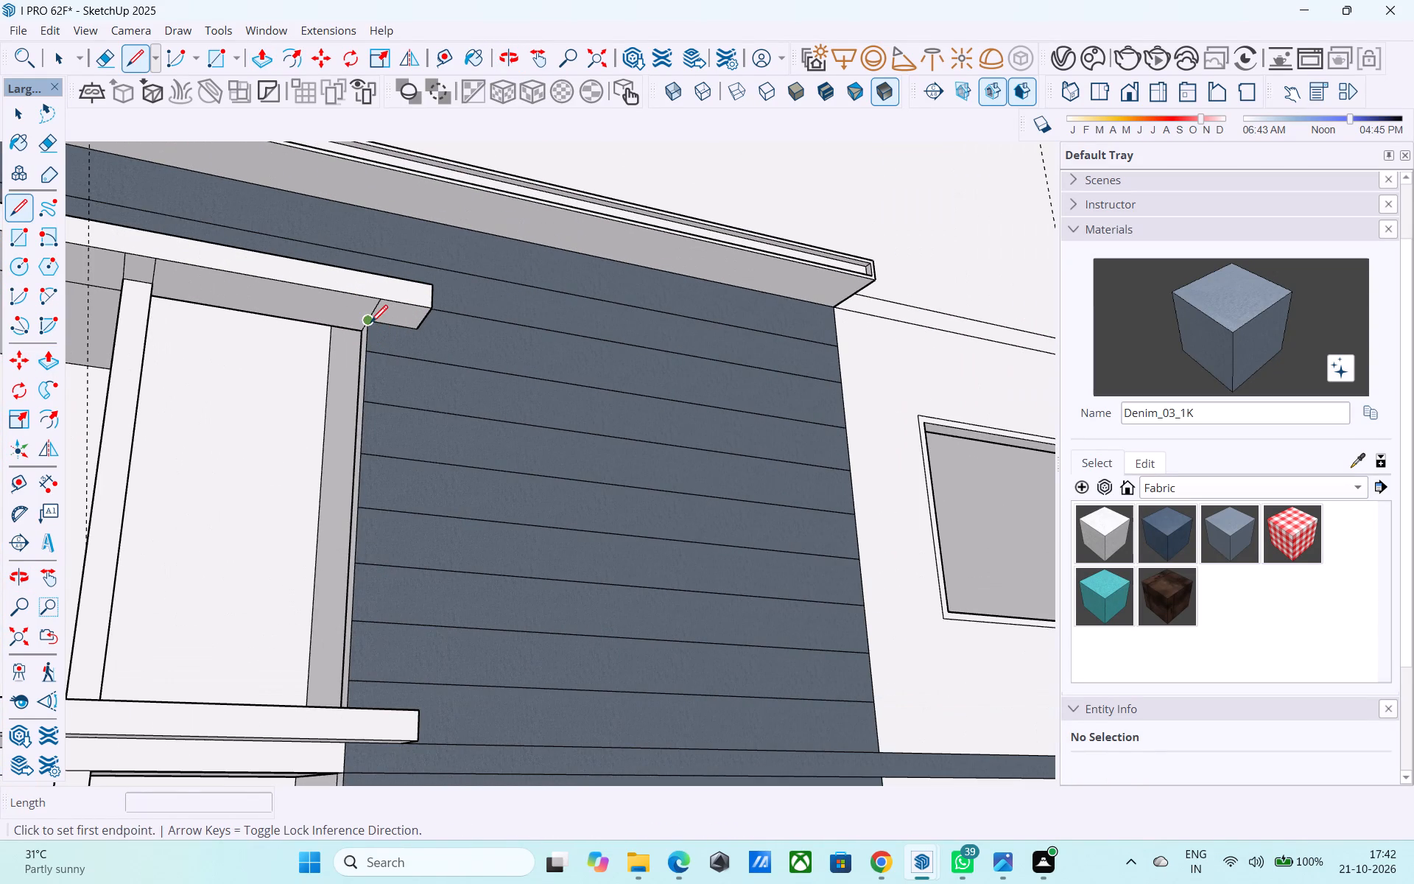
left_click(370, 323)
middle_click_drag(395, 163, 378, 550)
scroll(378, 550, "up", 1)
scroll(378, 475, "down", 7)
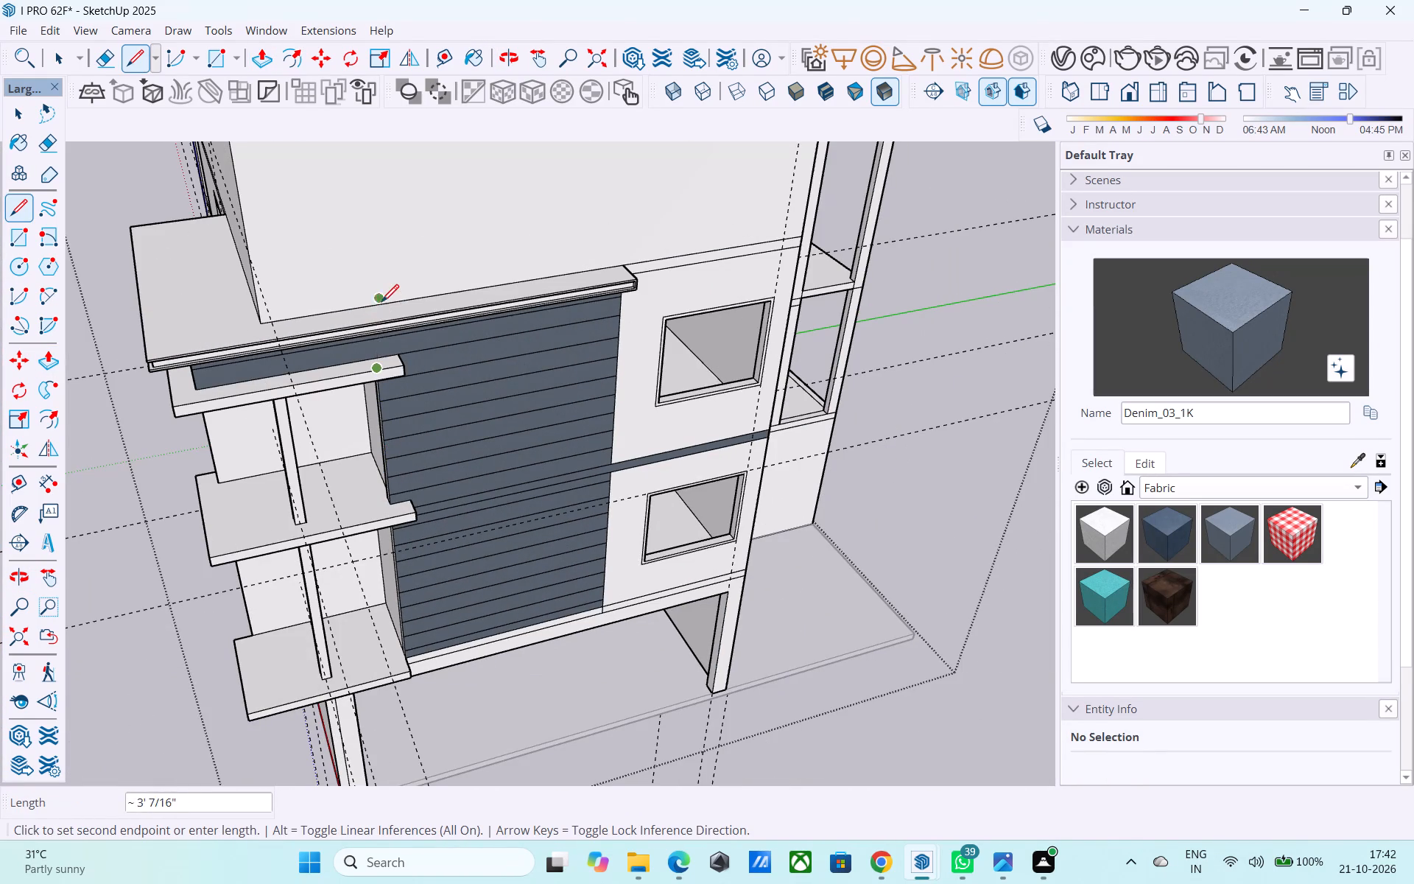
left_click(376, 301)
left_click(369, 301)
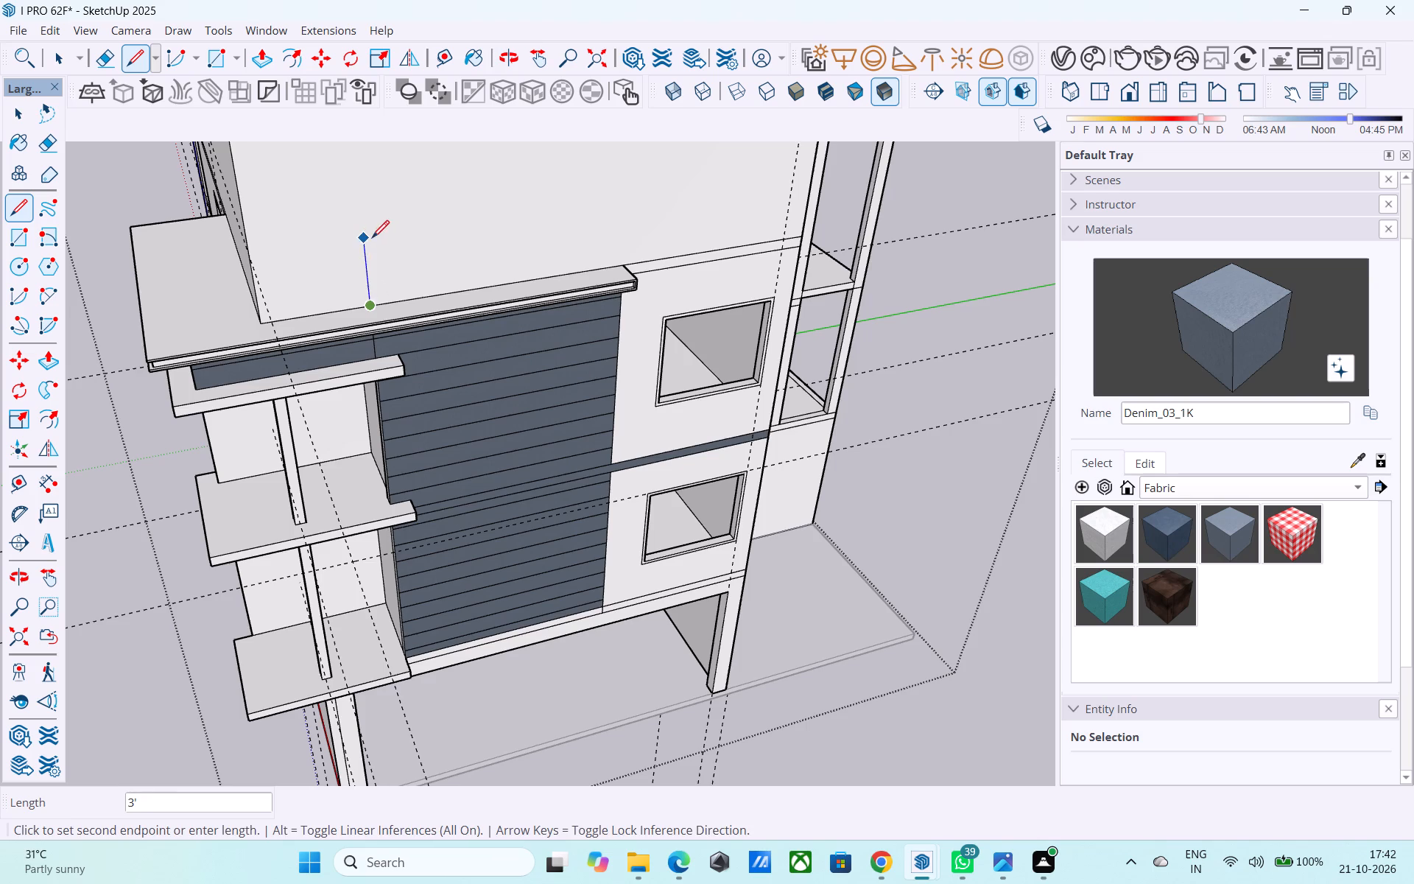
Draw an 8' vertical line up the top-storey front wall and a horizontal line from its top to the wall's corner edge.
scroll(372, 239, "down", 3)
middle_click_drag(370, 242, 433, 477)
scroll(433, 482, "up", 1)
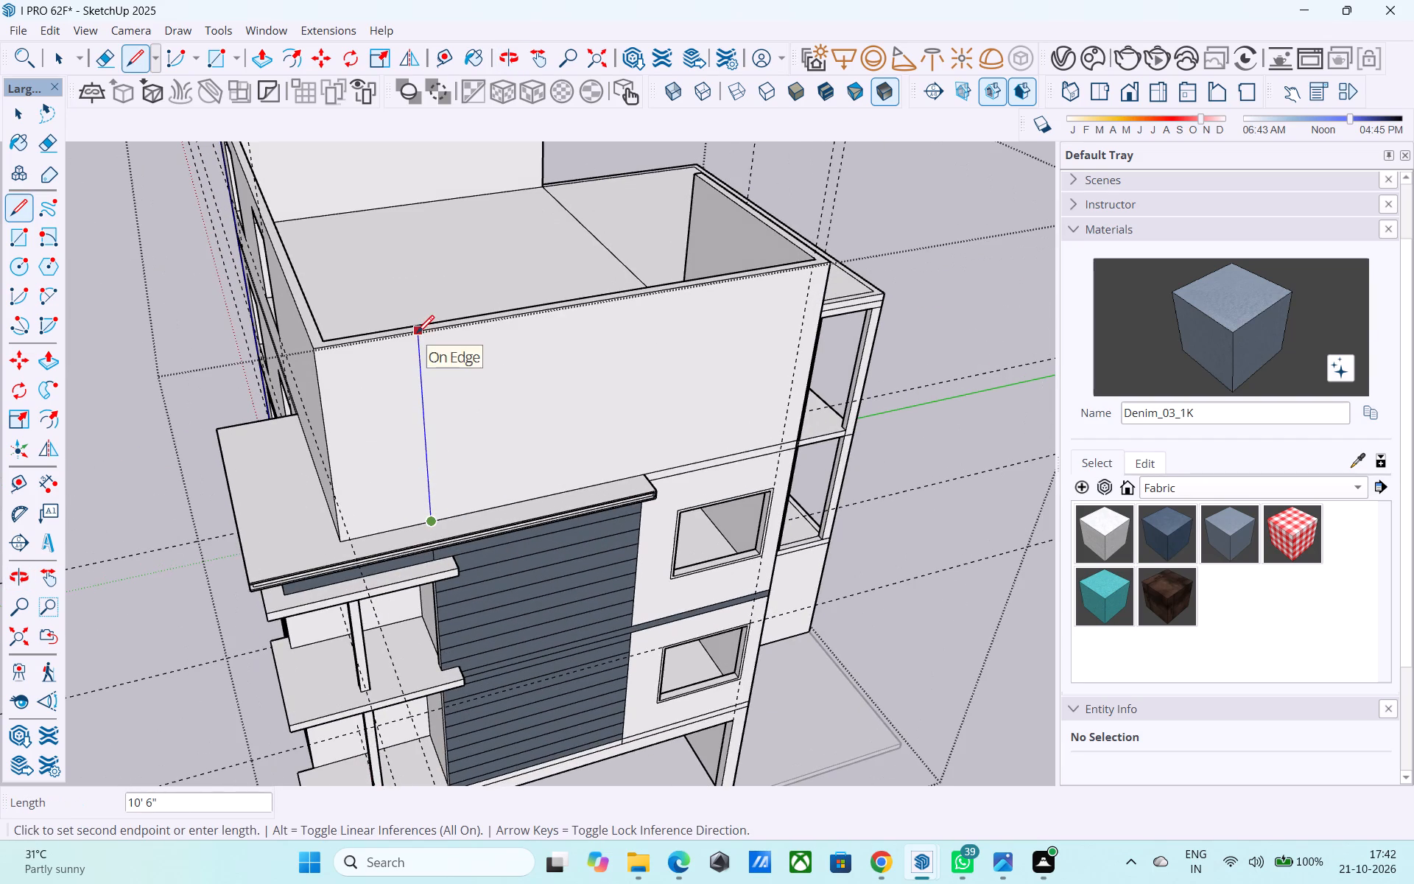
type("8'")
key("Return")
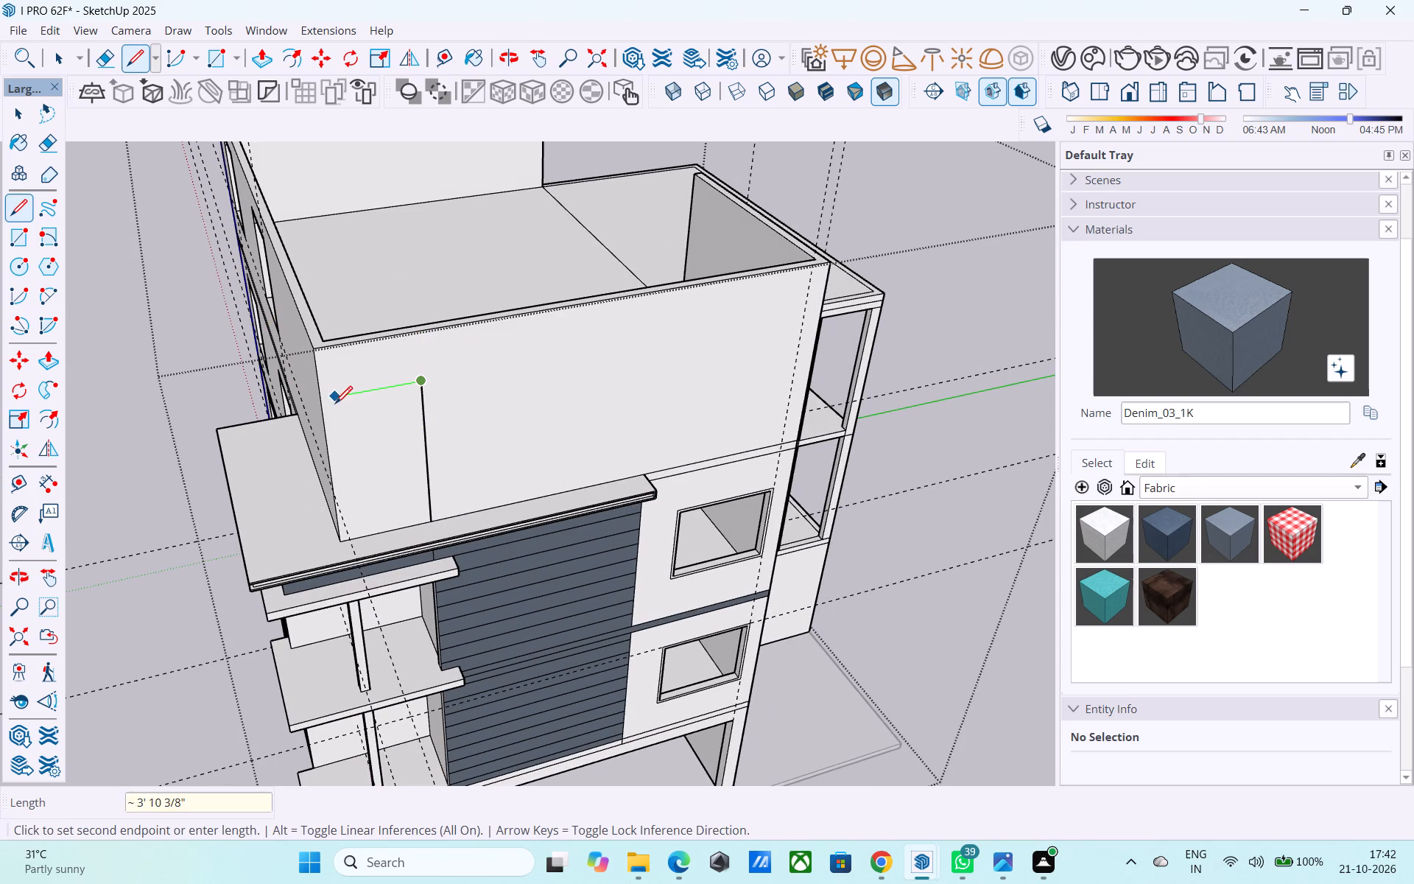
left_click(319, 404)
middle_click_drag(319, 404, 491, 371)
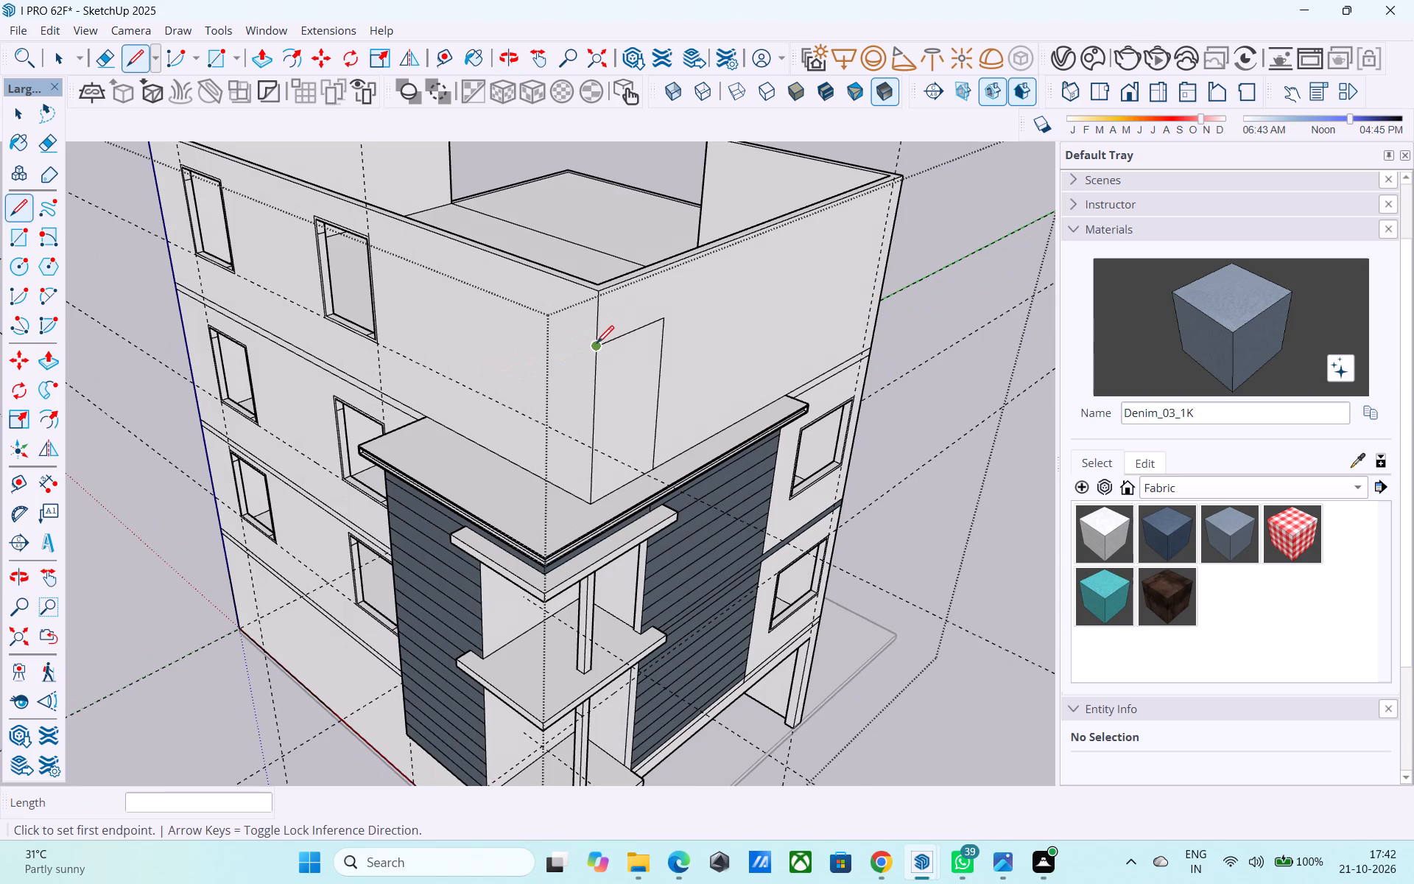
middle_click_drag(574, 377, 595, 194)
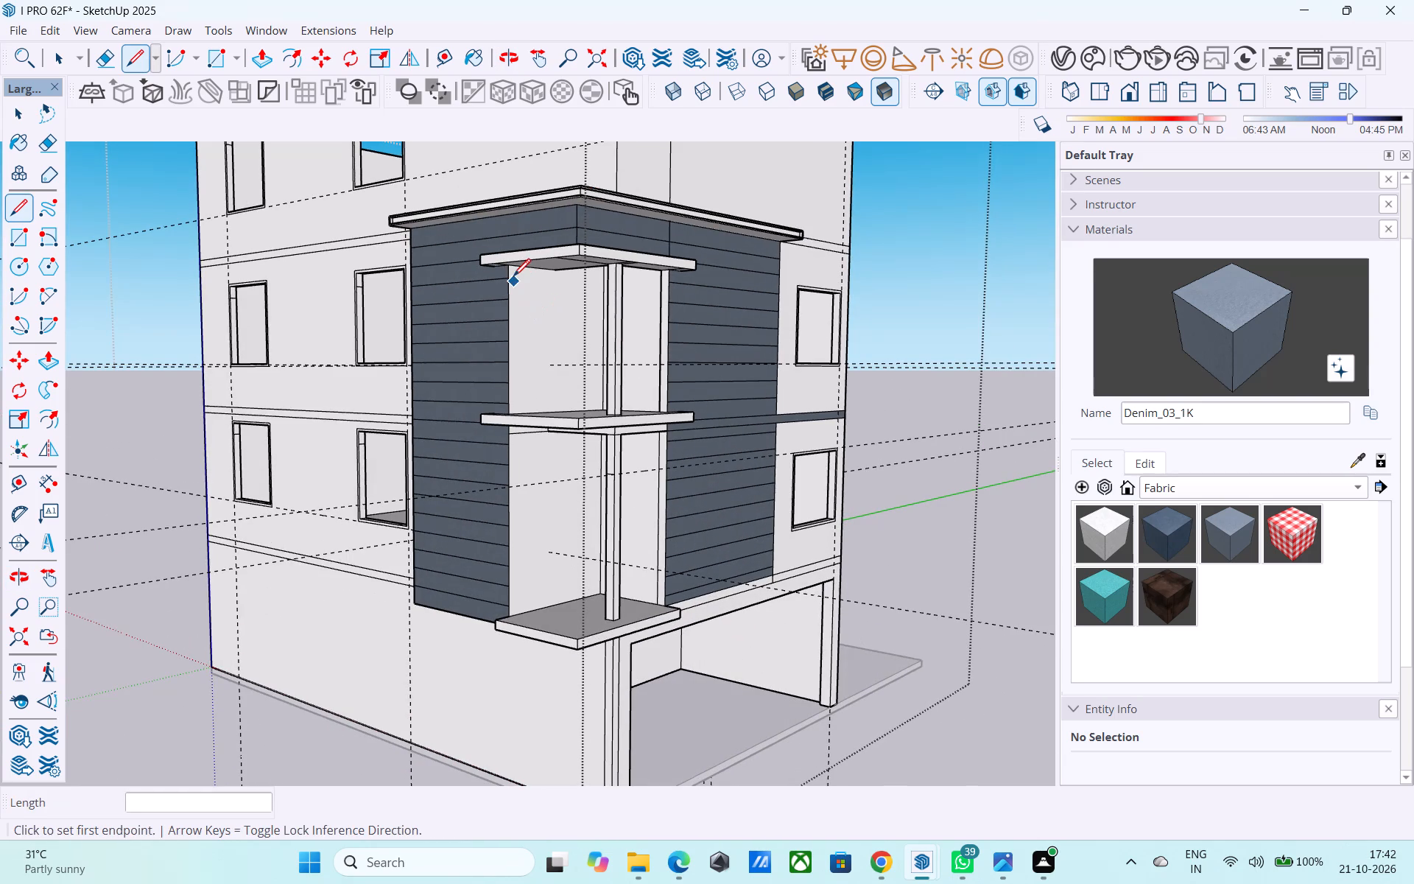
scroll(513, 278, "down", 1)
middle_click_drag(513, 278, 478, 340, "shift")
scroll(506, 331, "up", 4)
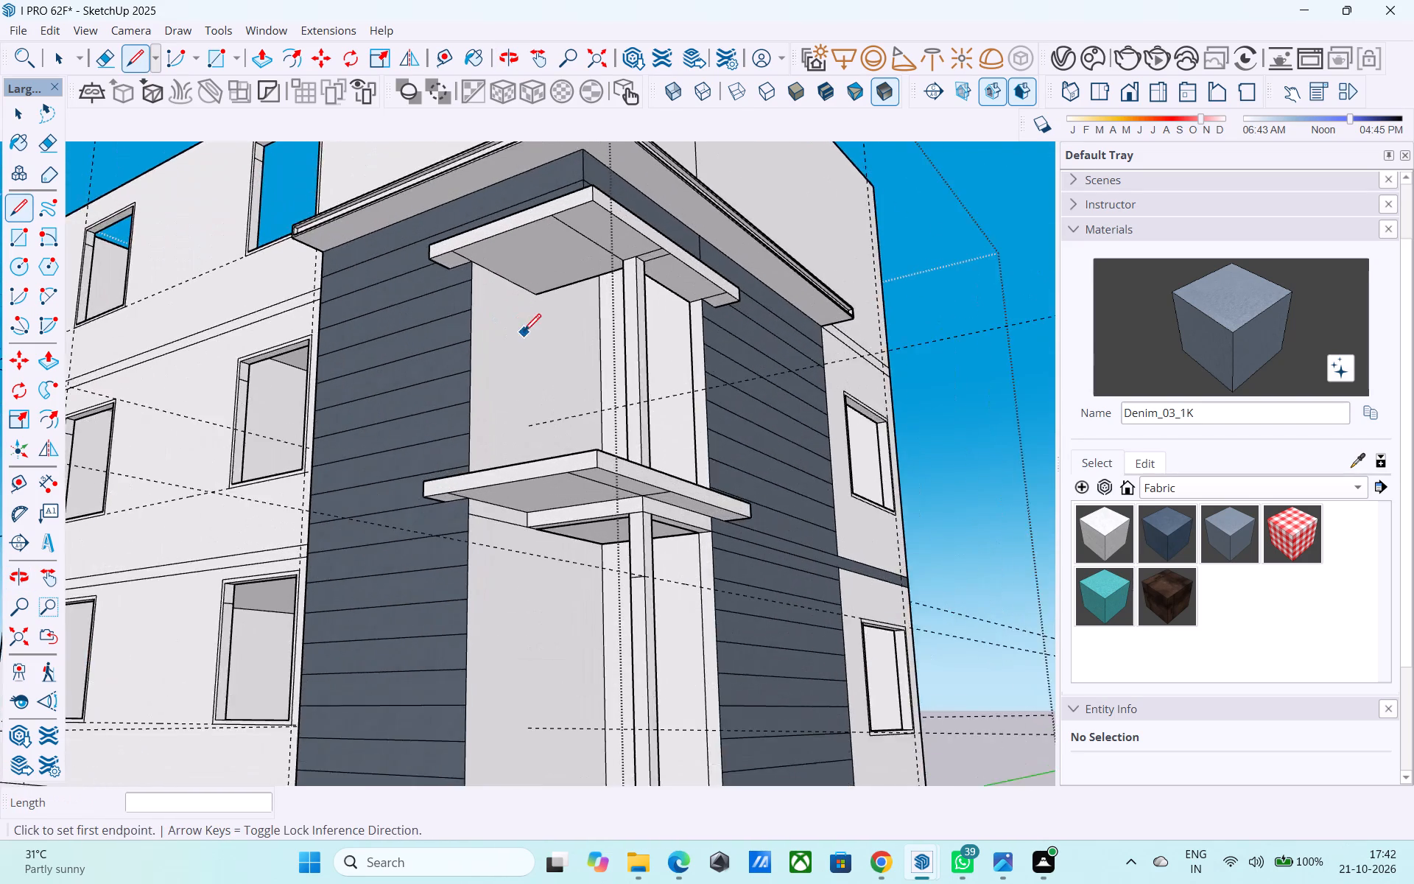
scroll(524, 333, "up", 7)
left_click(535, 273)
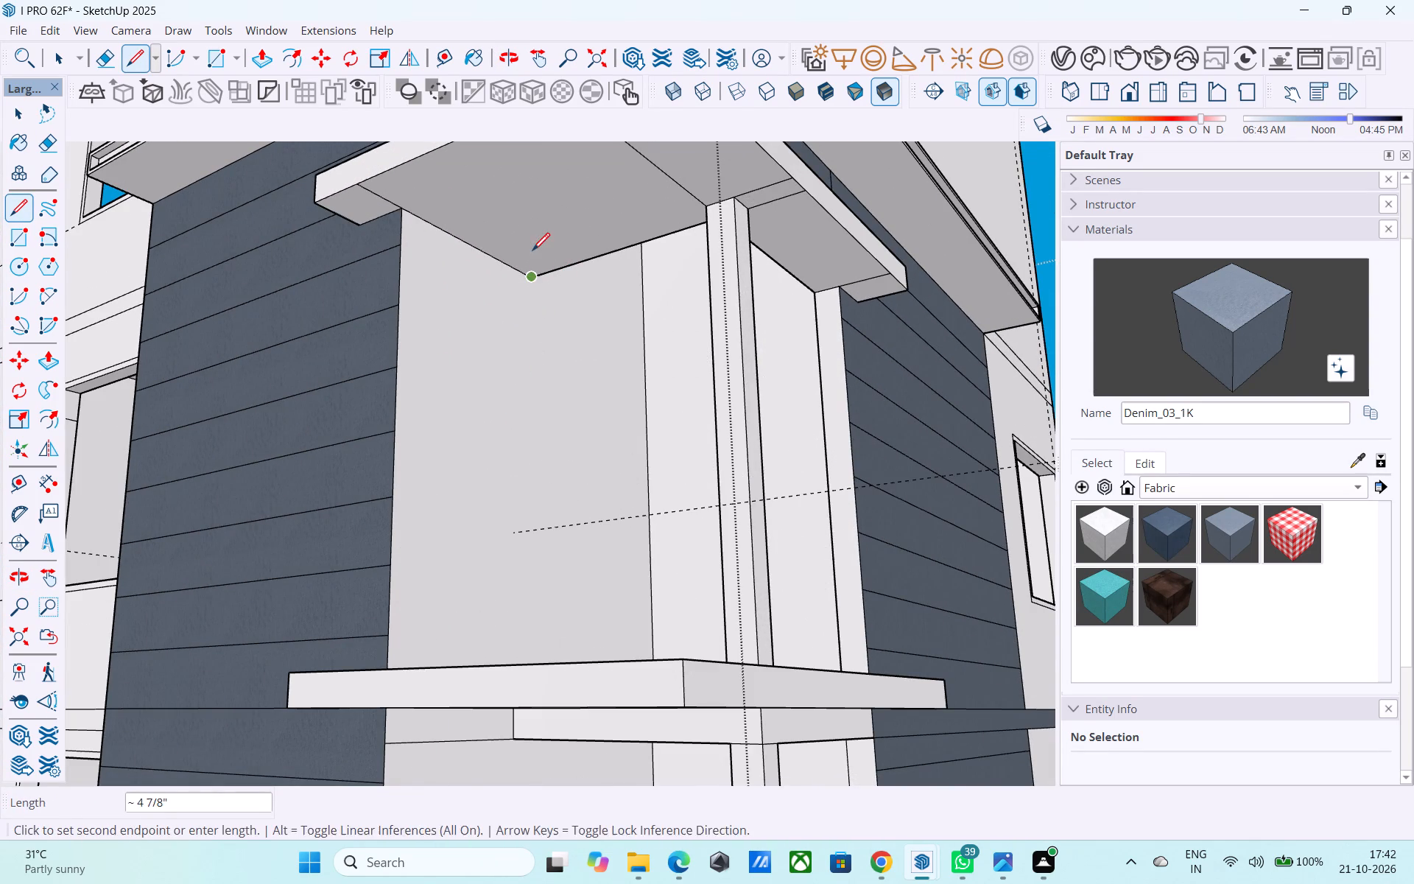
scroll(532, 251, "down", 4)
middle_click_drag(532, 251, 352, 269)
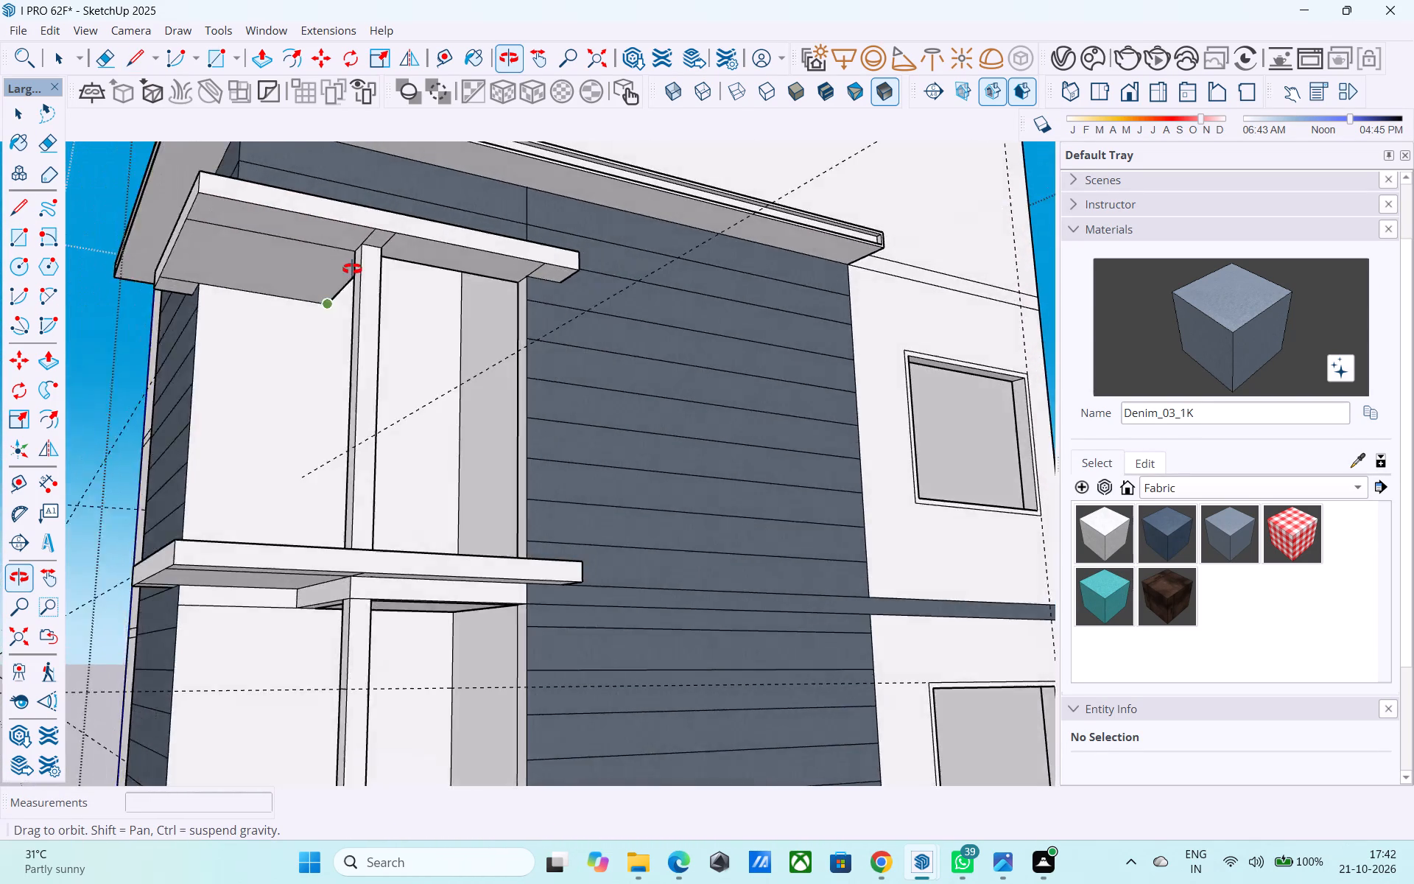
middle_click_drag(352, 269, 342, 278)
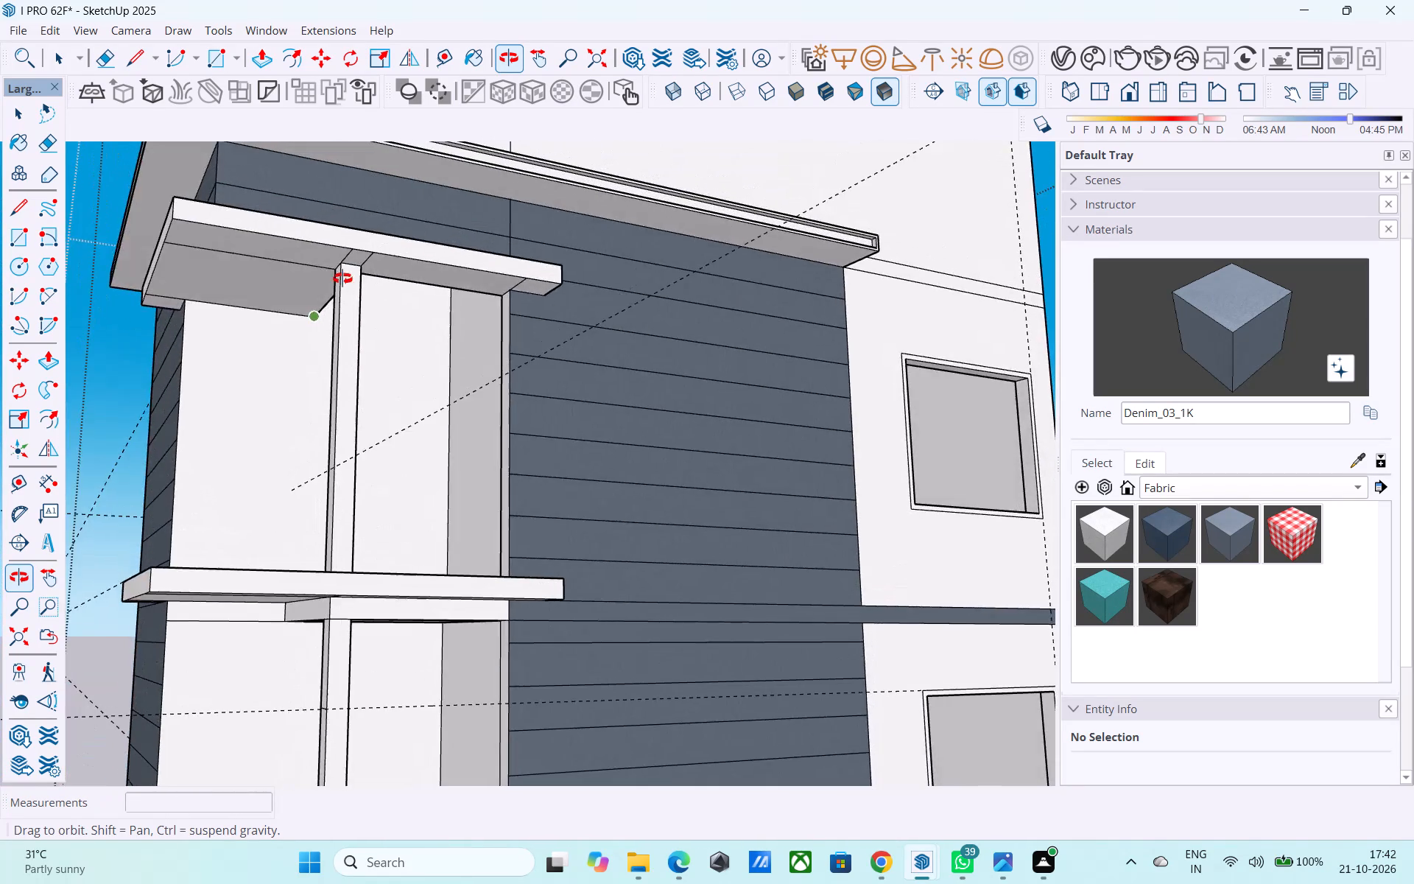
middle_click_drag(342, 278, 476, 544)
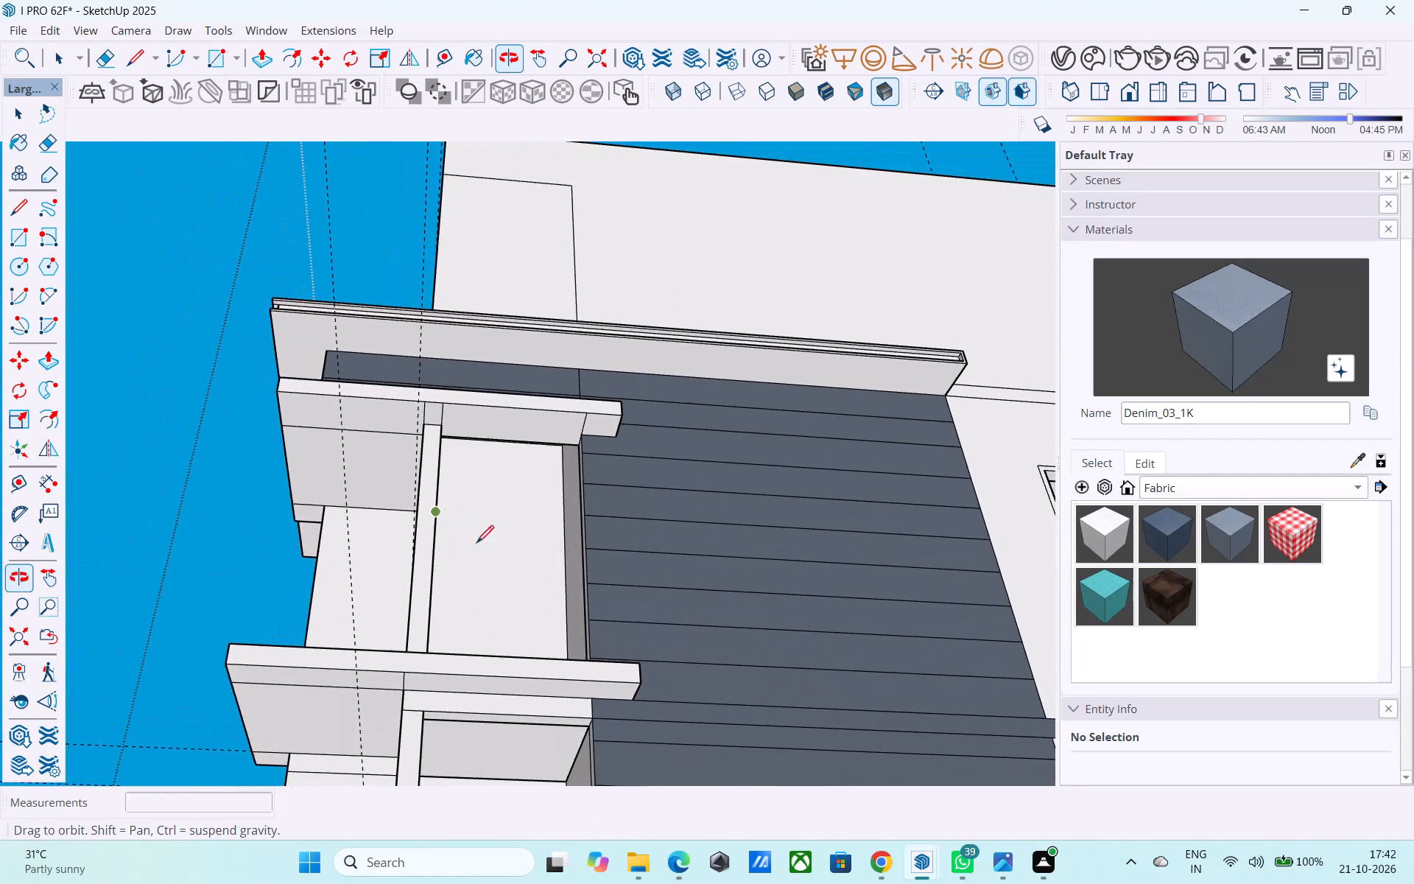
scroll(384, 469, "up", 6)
Push the ceiling face of the upper corner balcony recess upward, ending with a 2' push.
key("space")
left_click(384, 467)
key("p")
left_click(384, 467)
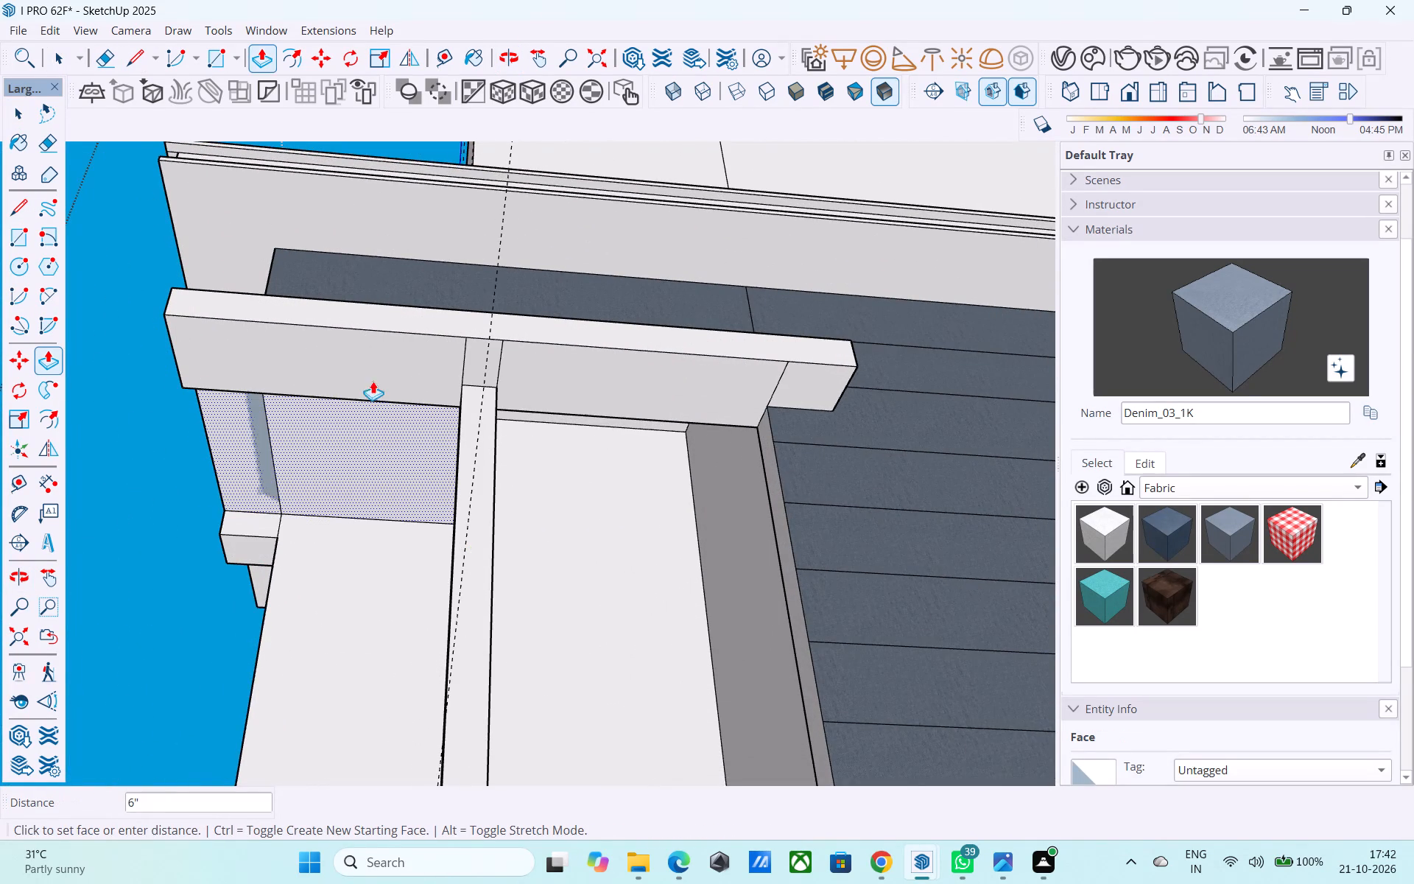
middle_click_drag(374, 247, 622, 410)
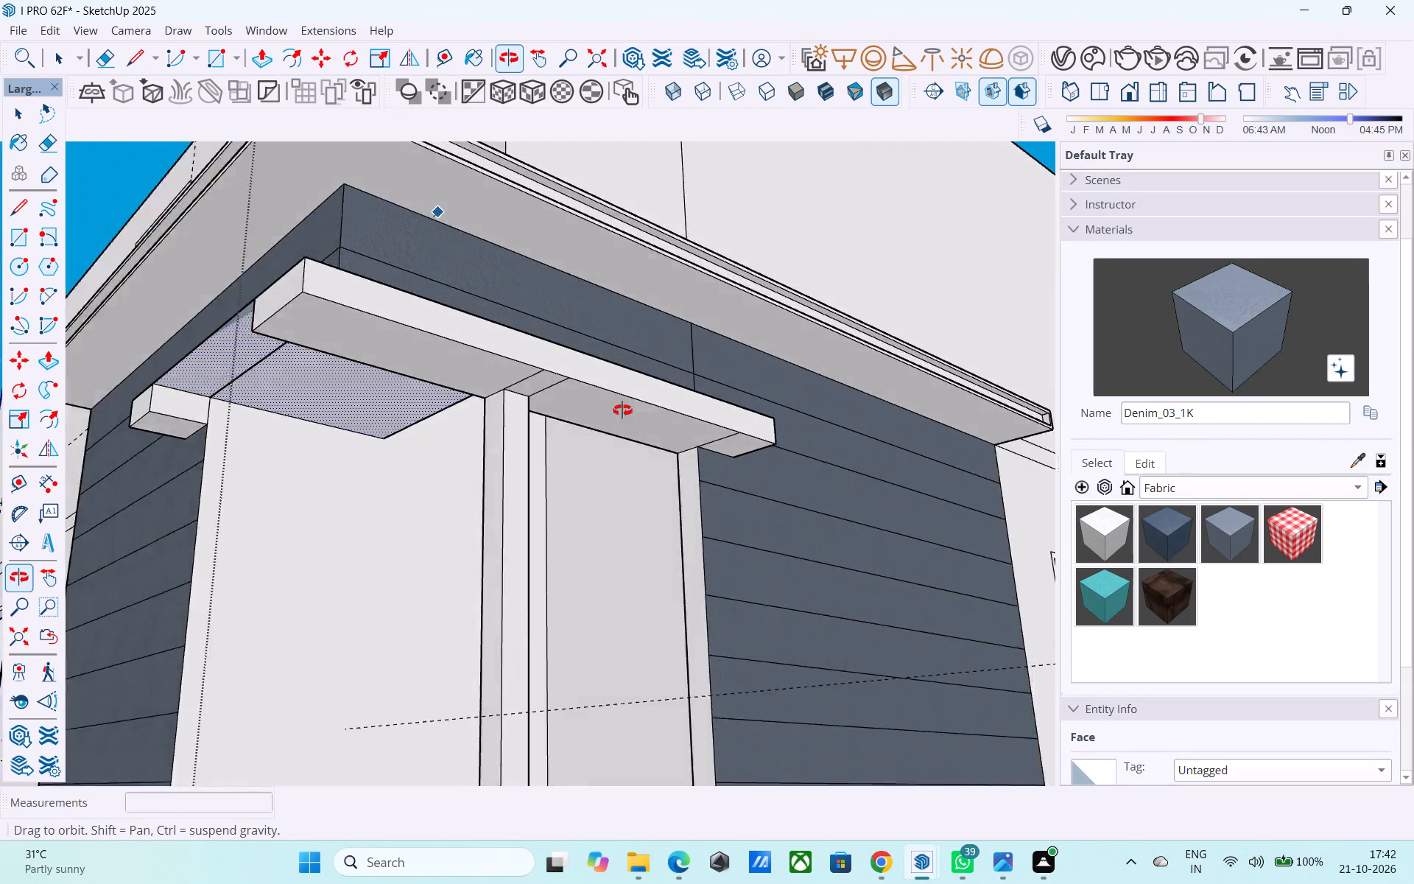
middle_click_drag(622, 410, 631, 458)
scroll(625, 426, "up", 1)
left_click(490, 245)
left_click(381, 388)
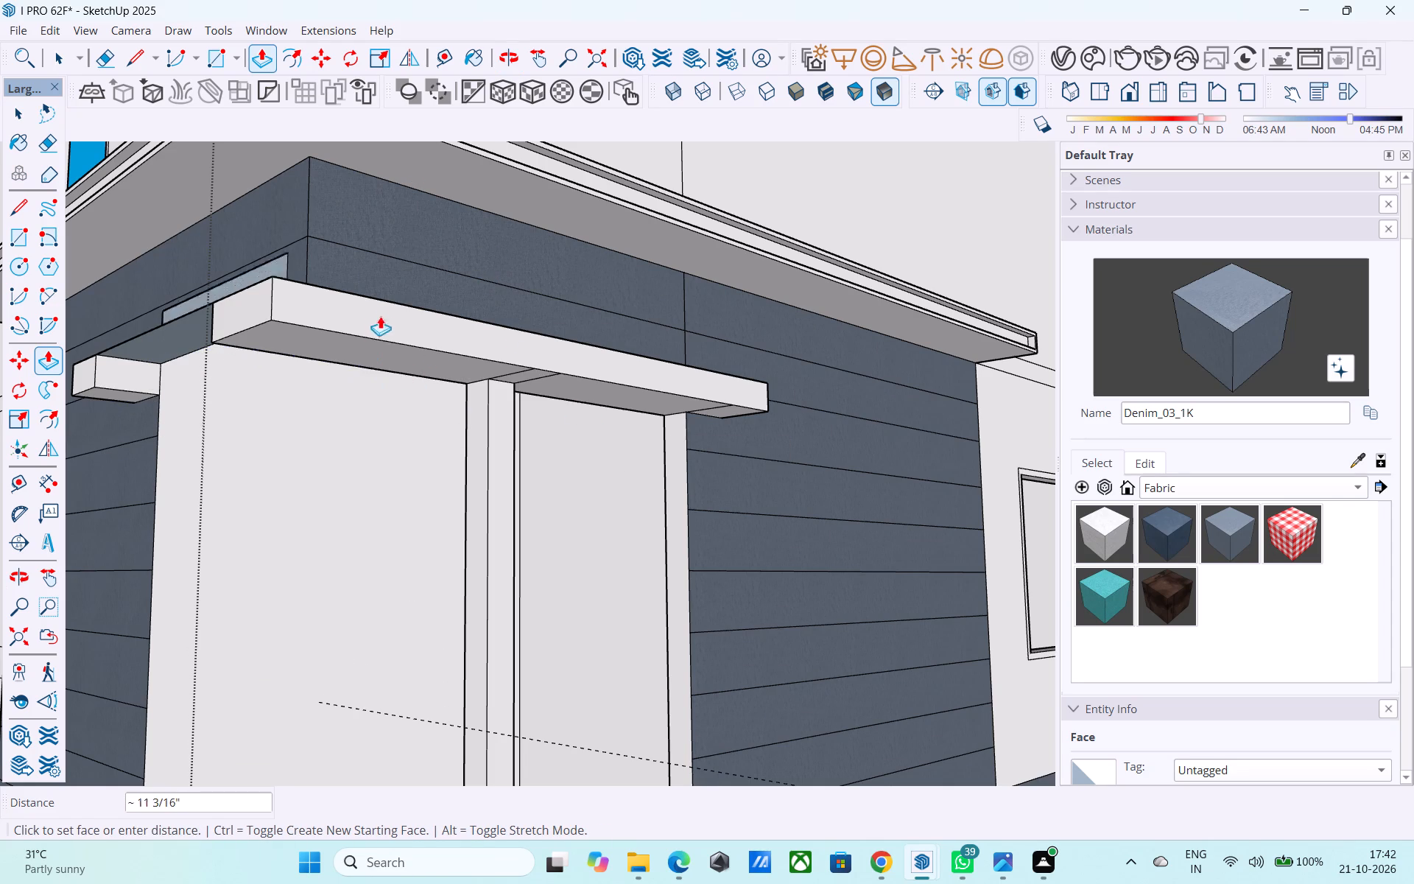
left_click(404, 169)
Examine the pushed-up ceiling of the corner balcony recess and the wall outline above the canopy slab.
middle_click_drag(381, 291, 176, 99)
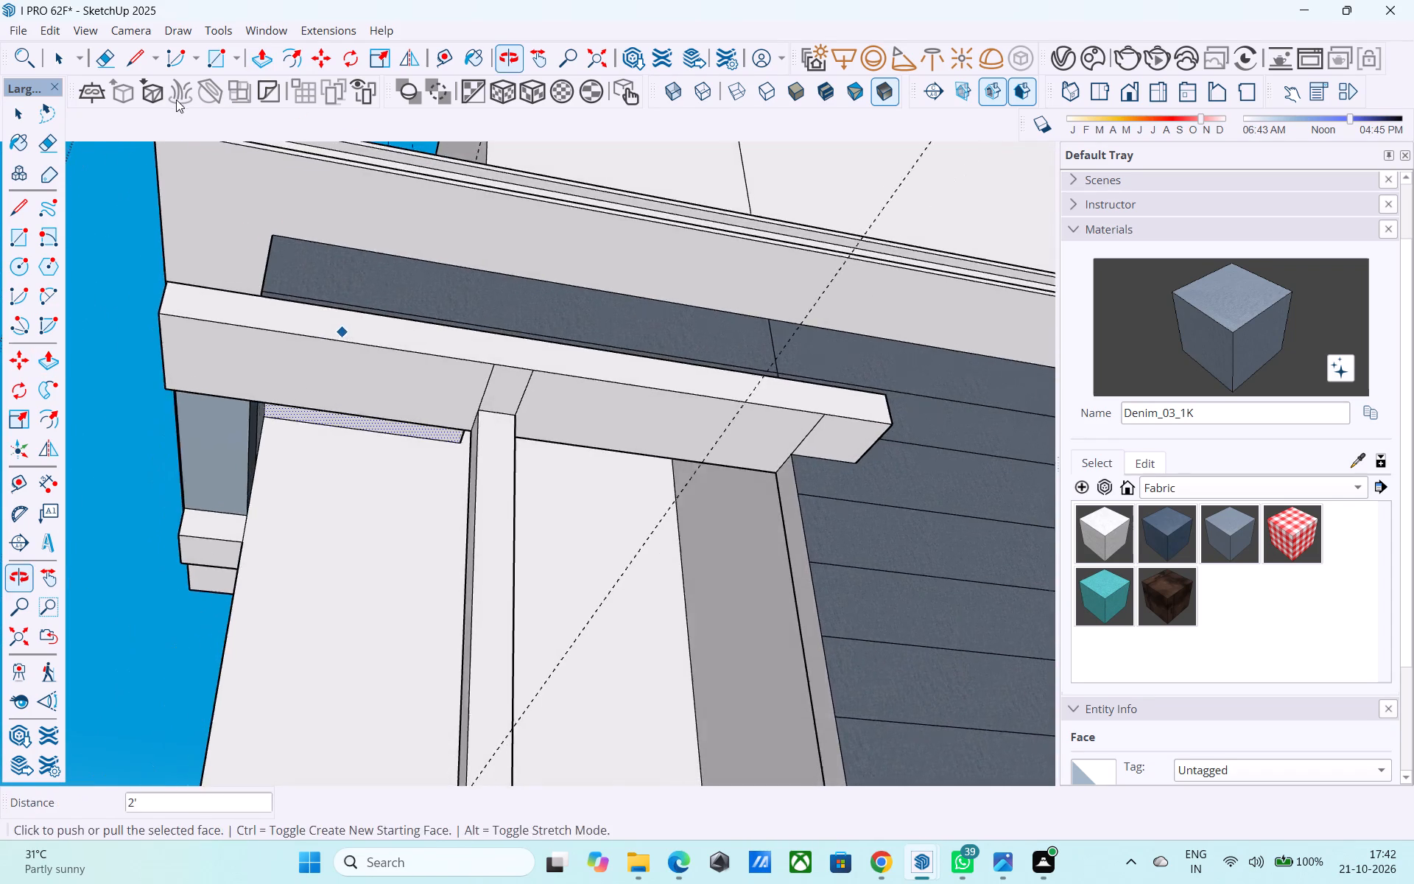
middle_click_drag(348, 292, 915, 340)
scroll(642, 313, "up", 1)
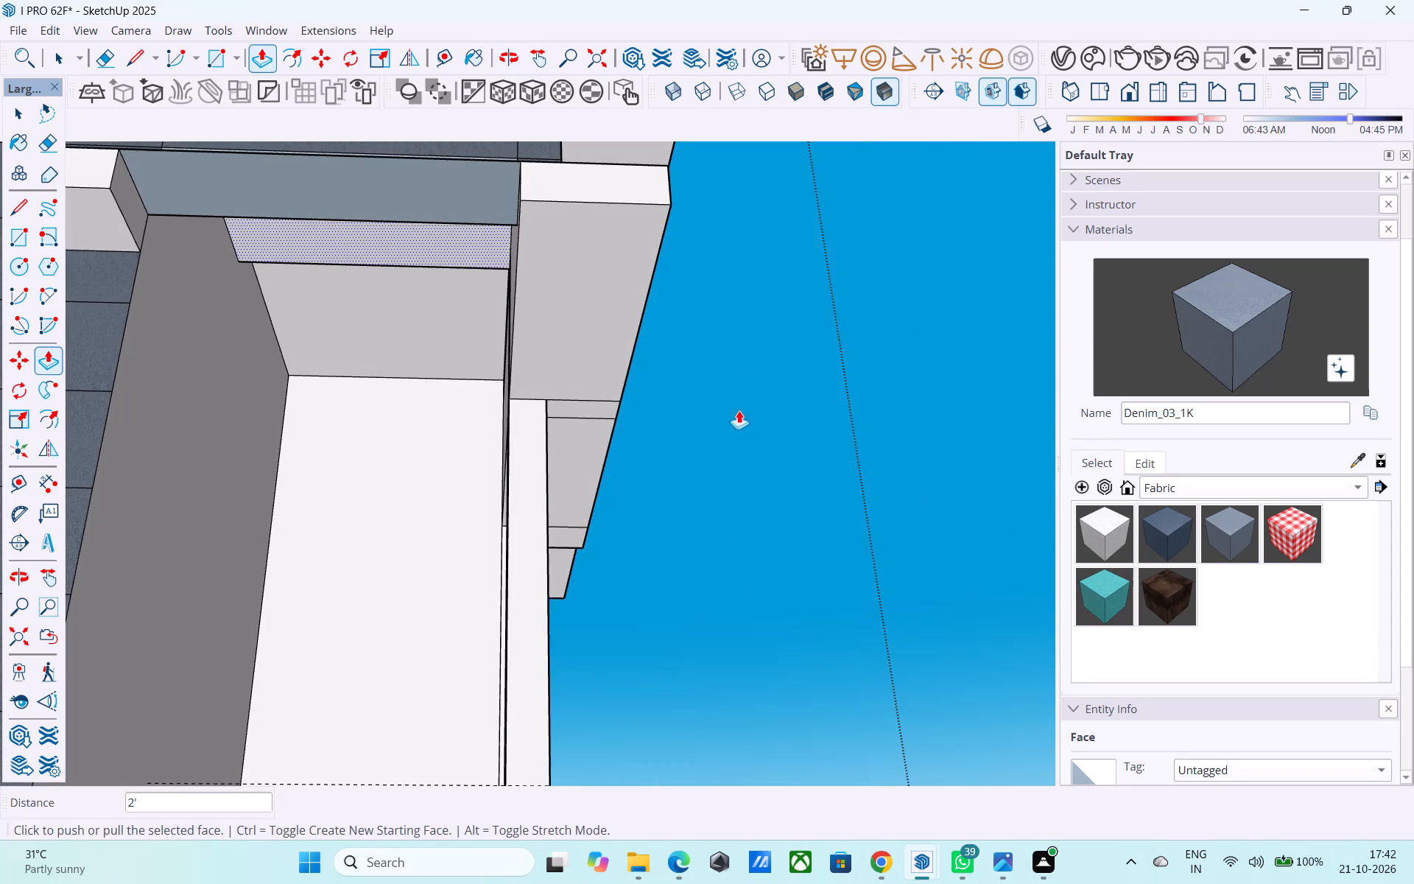
scroll(792, 432, "down", 2)
middle_click_drag(738, 421, 400, 427)
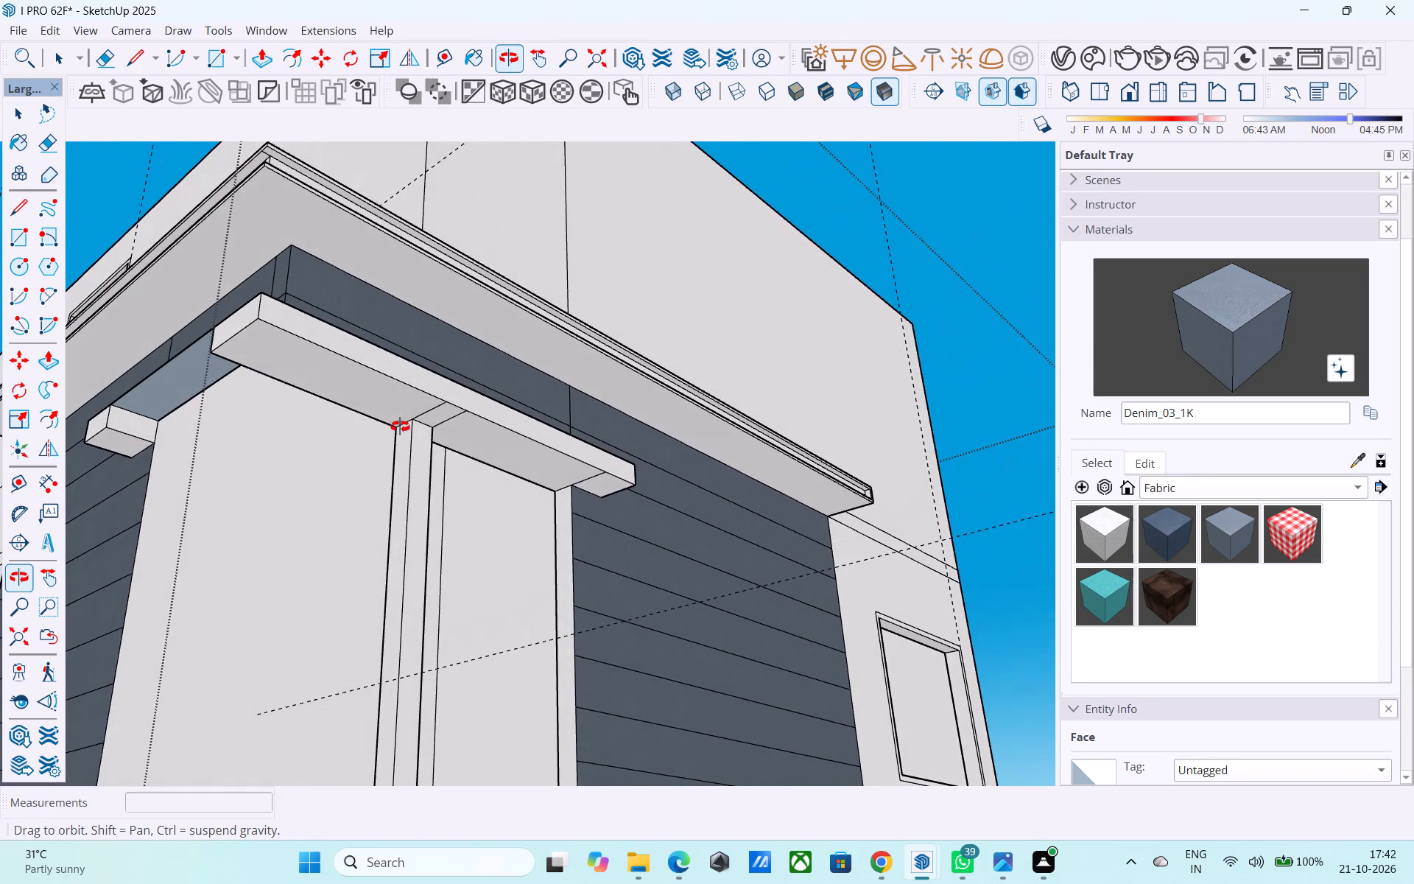
middle_click_drag(400, 427, 400, 427)
scroll(415, 401, "down", 4)
middle_click_drag(415, 400, 435, 513)
scroll(409, 549, "down", 1)
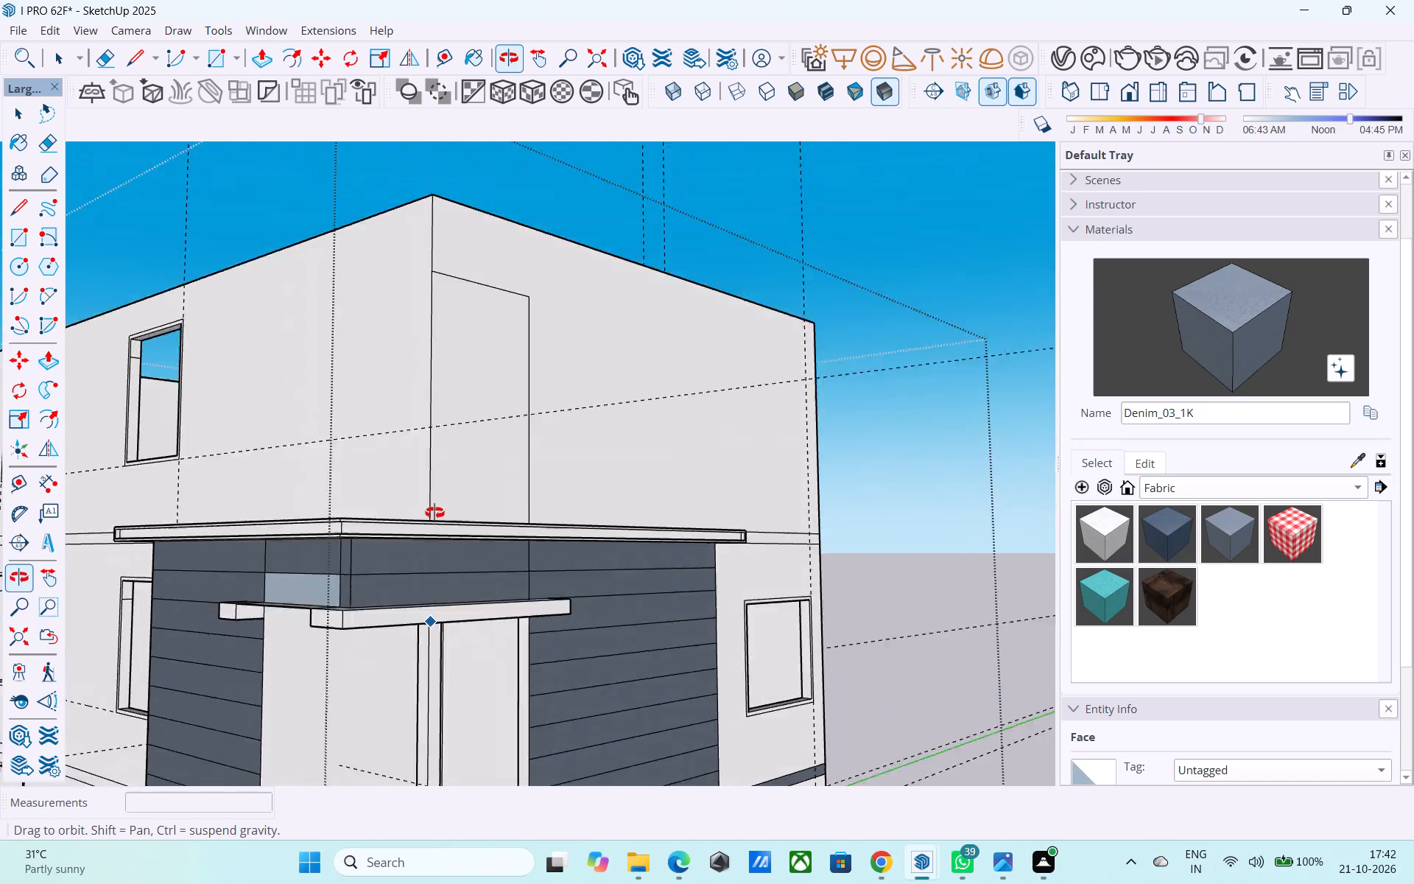
middle_click_drag(435, 513, 303, 298)
scroll(303, 298, "up", 2)
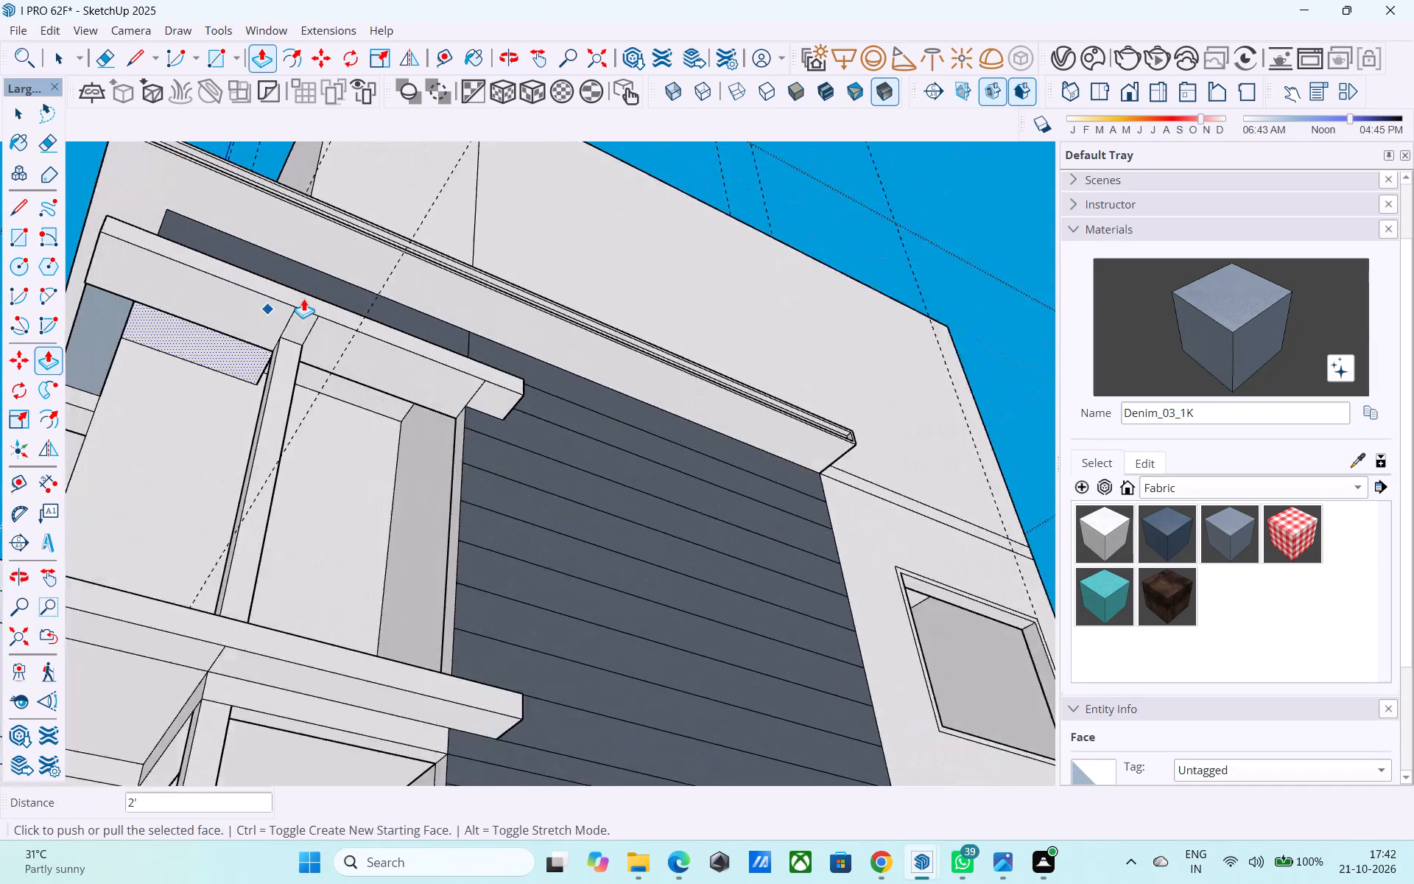
scroll(303, 298, "up", 4)
scroll(303, 298, "down", 6)
middle_click_drag(303, 303, 387, 663)
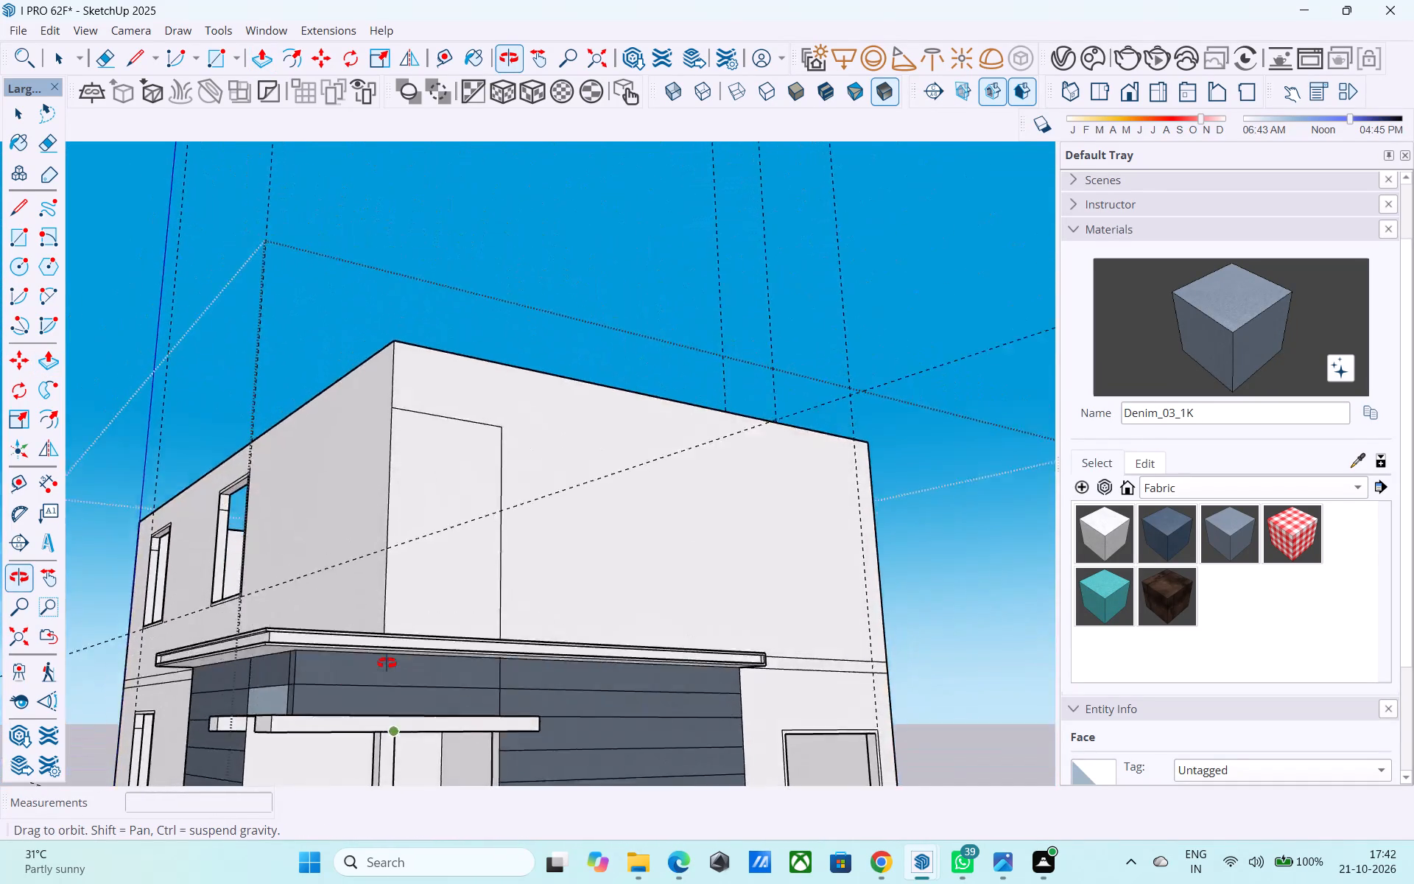
middle_click_drag(387, 663, 418, 443)
scroll(365, 477, "up", 4)
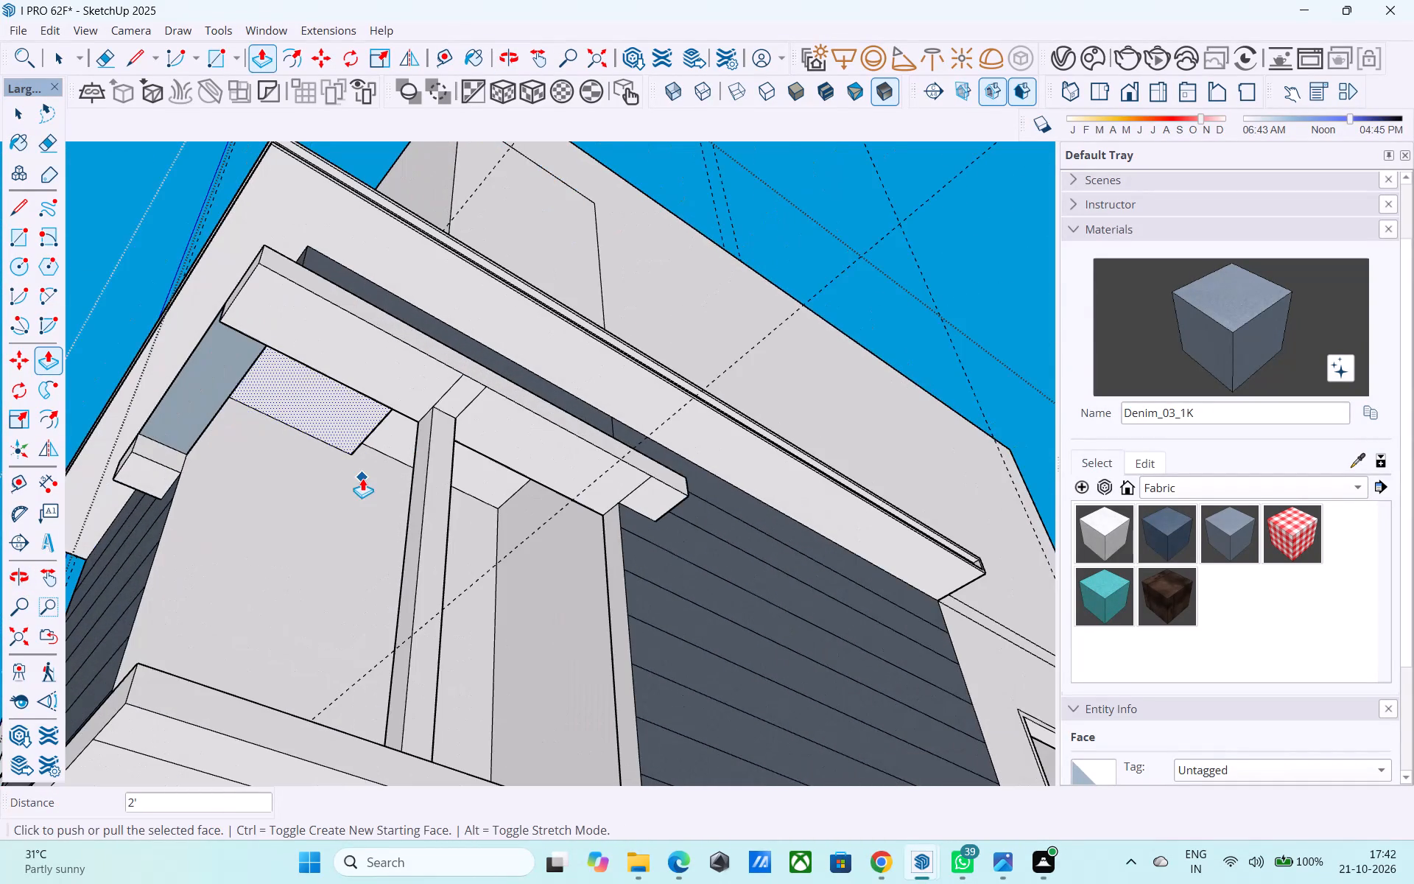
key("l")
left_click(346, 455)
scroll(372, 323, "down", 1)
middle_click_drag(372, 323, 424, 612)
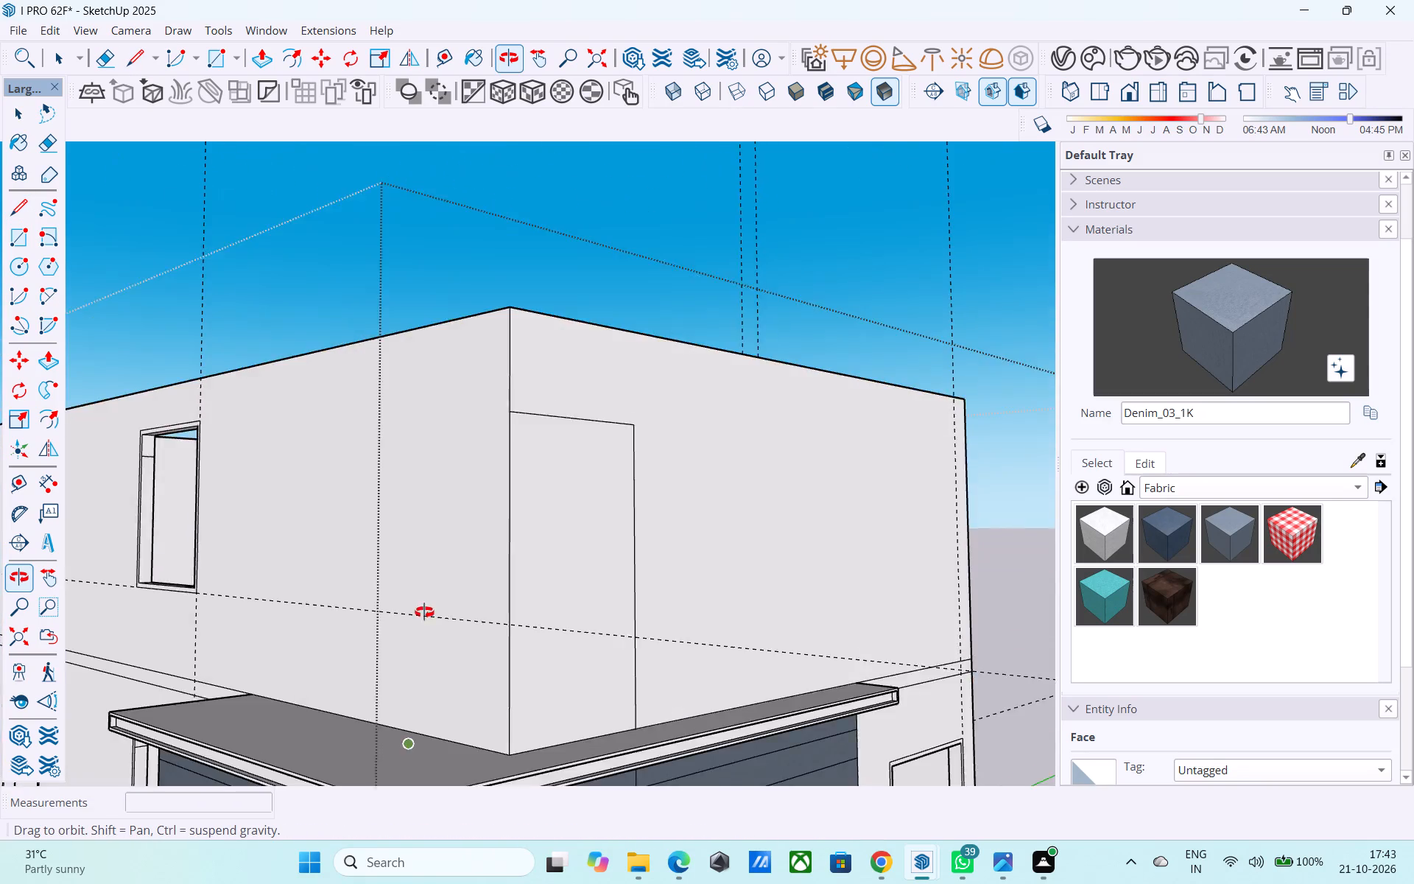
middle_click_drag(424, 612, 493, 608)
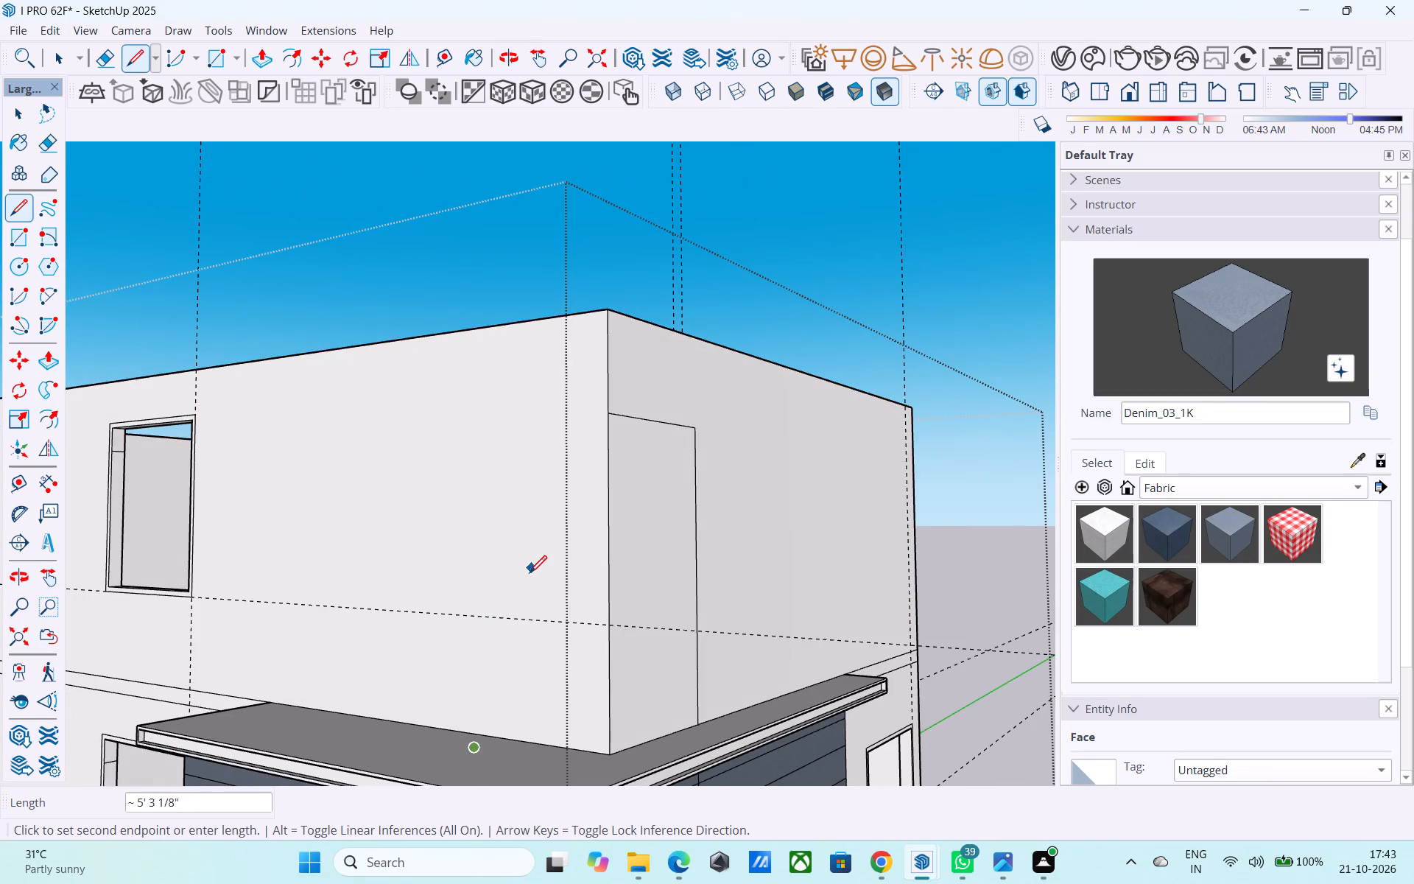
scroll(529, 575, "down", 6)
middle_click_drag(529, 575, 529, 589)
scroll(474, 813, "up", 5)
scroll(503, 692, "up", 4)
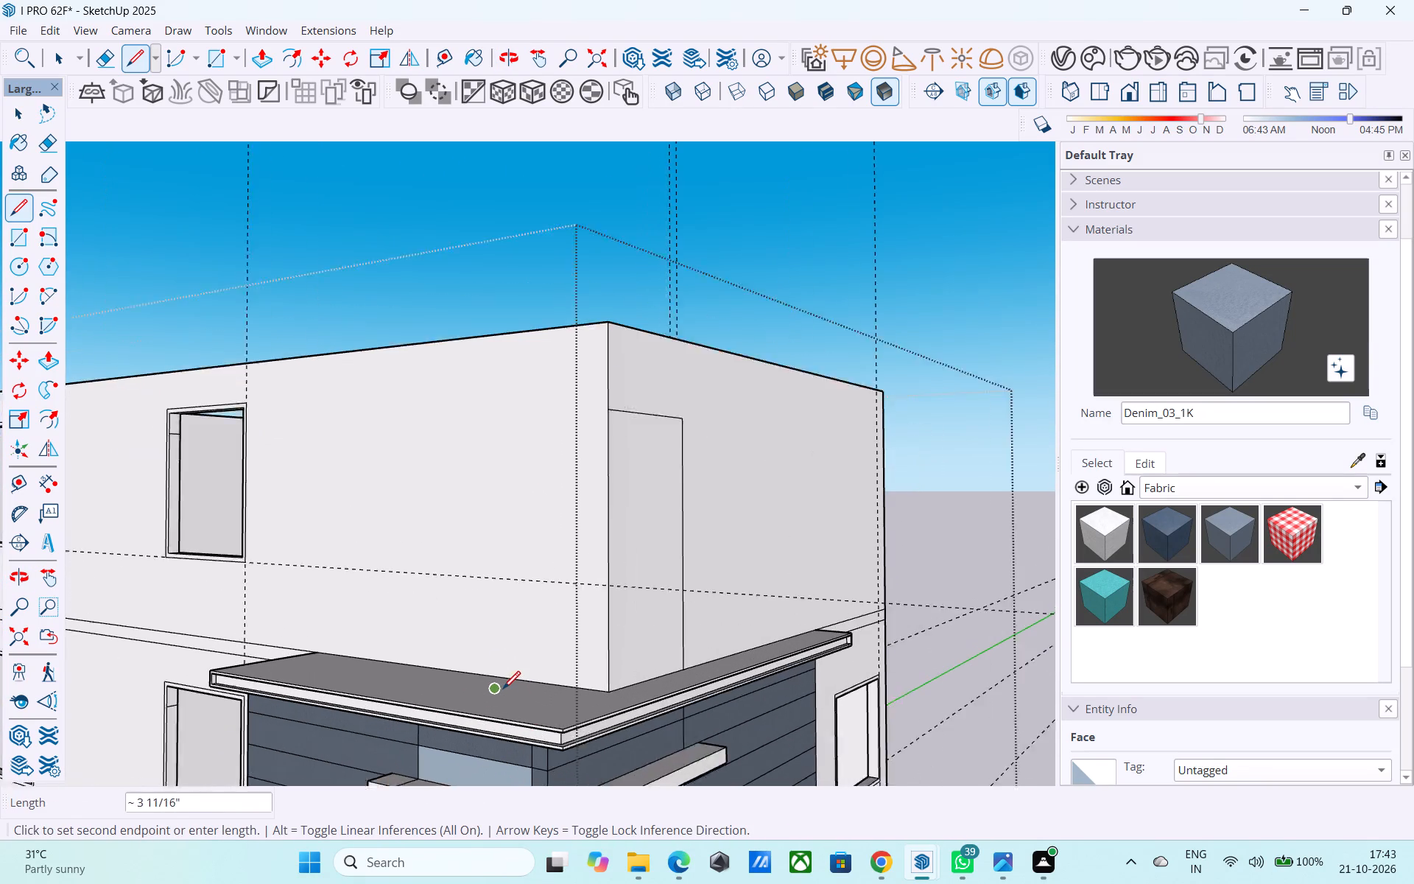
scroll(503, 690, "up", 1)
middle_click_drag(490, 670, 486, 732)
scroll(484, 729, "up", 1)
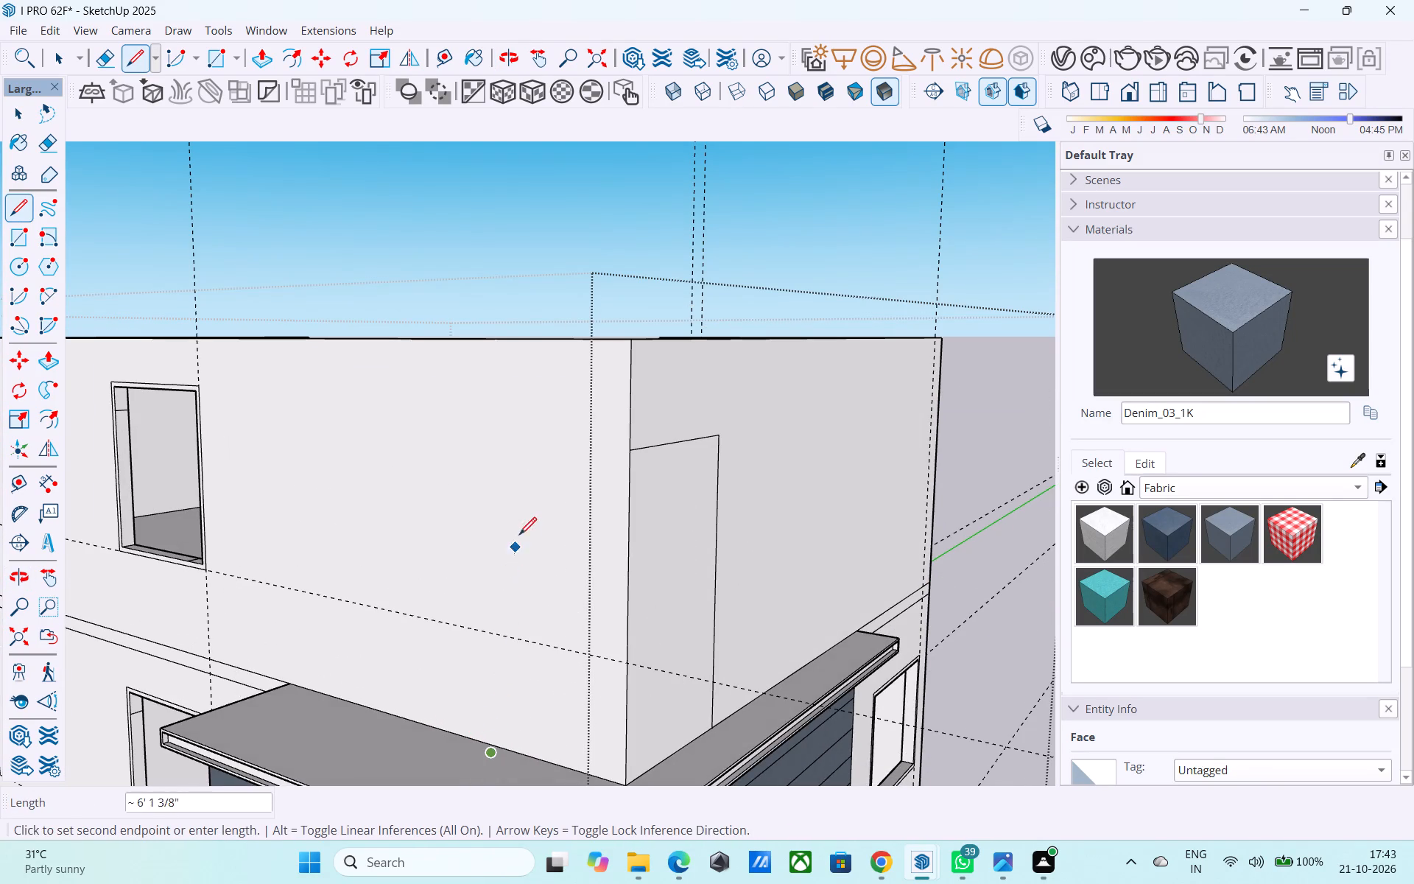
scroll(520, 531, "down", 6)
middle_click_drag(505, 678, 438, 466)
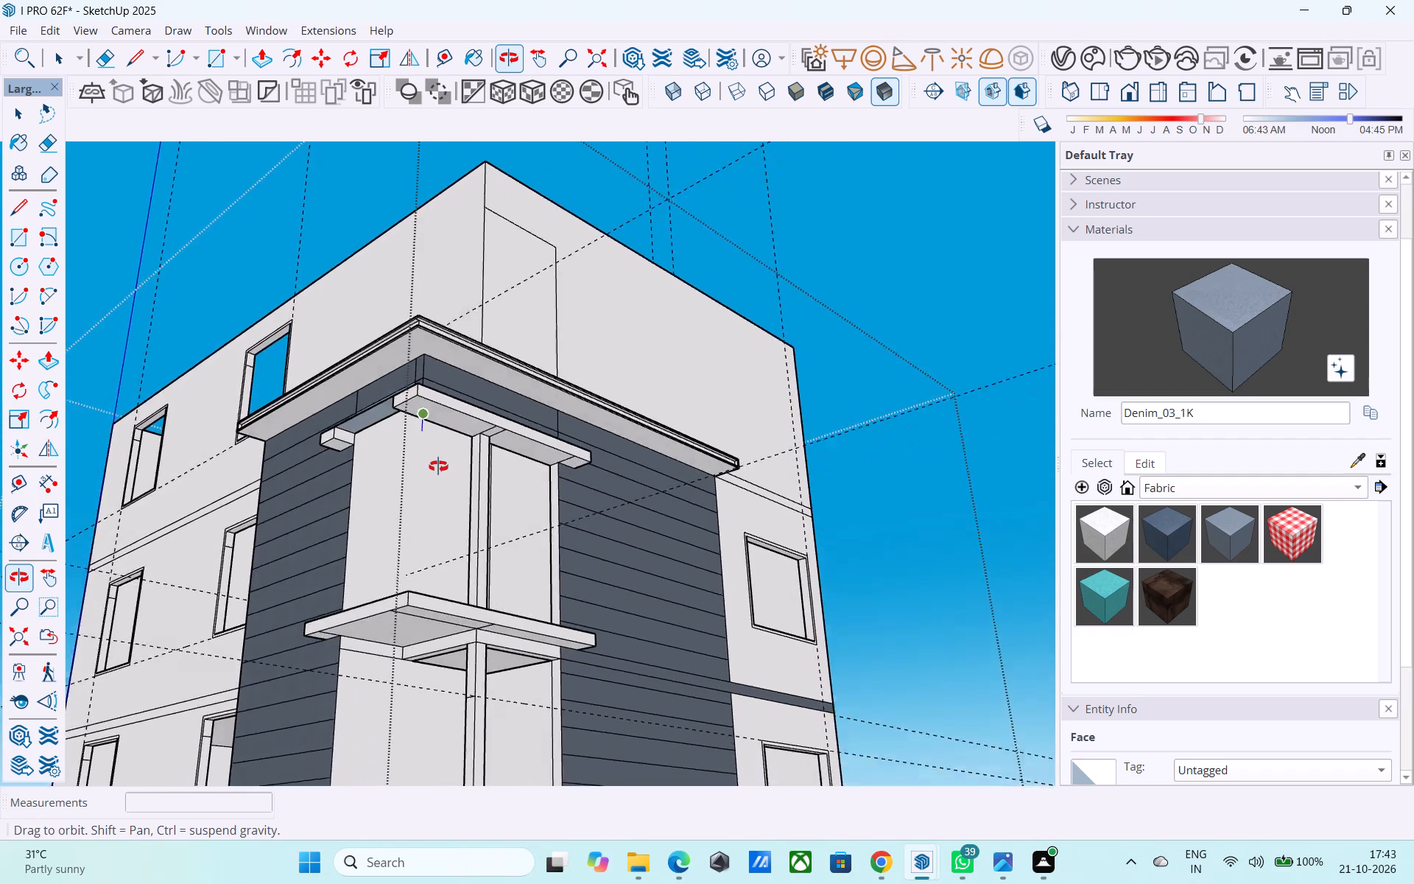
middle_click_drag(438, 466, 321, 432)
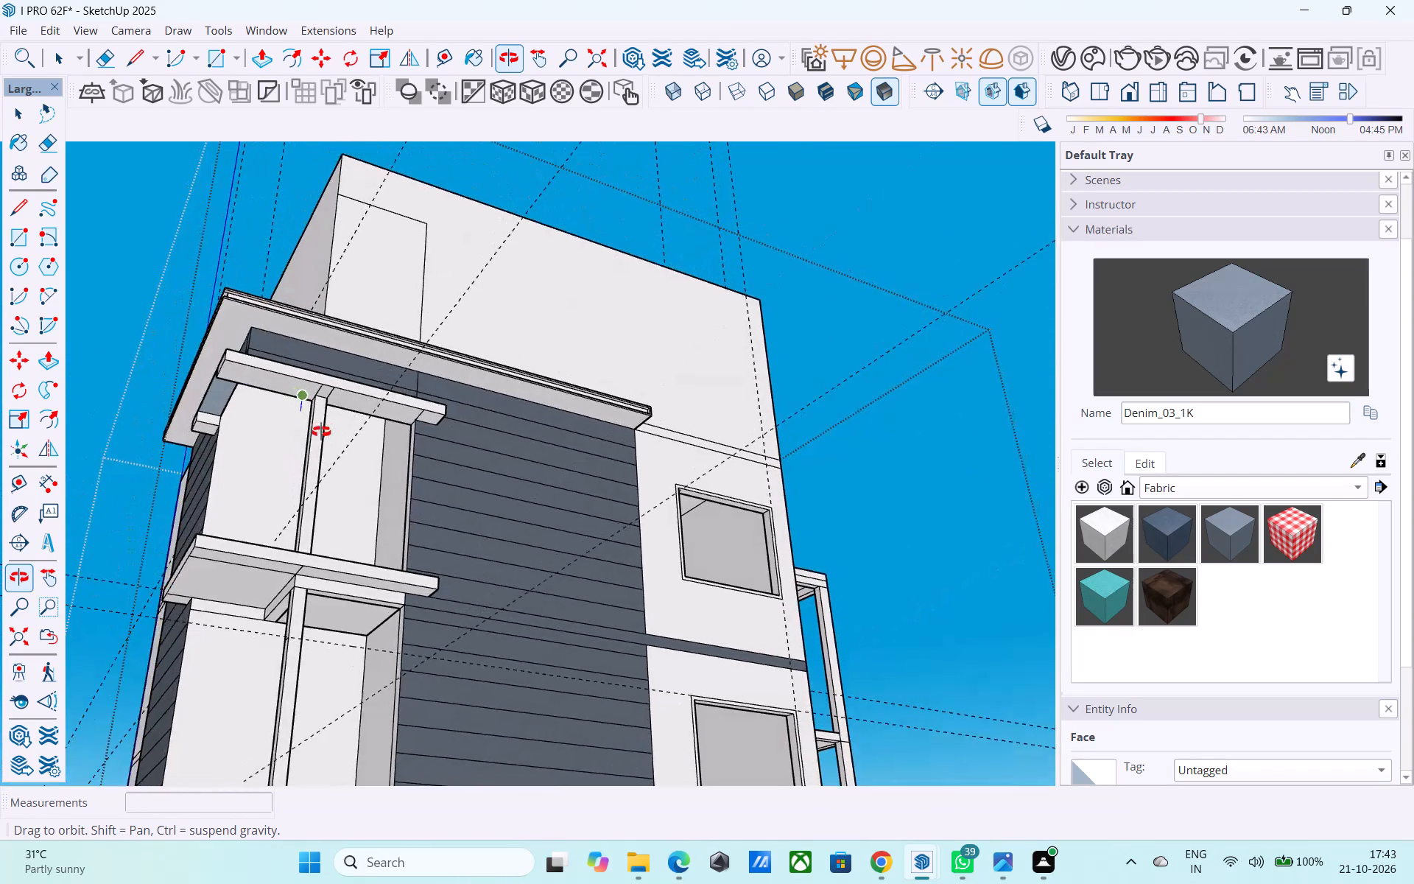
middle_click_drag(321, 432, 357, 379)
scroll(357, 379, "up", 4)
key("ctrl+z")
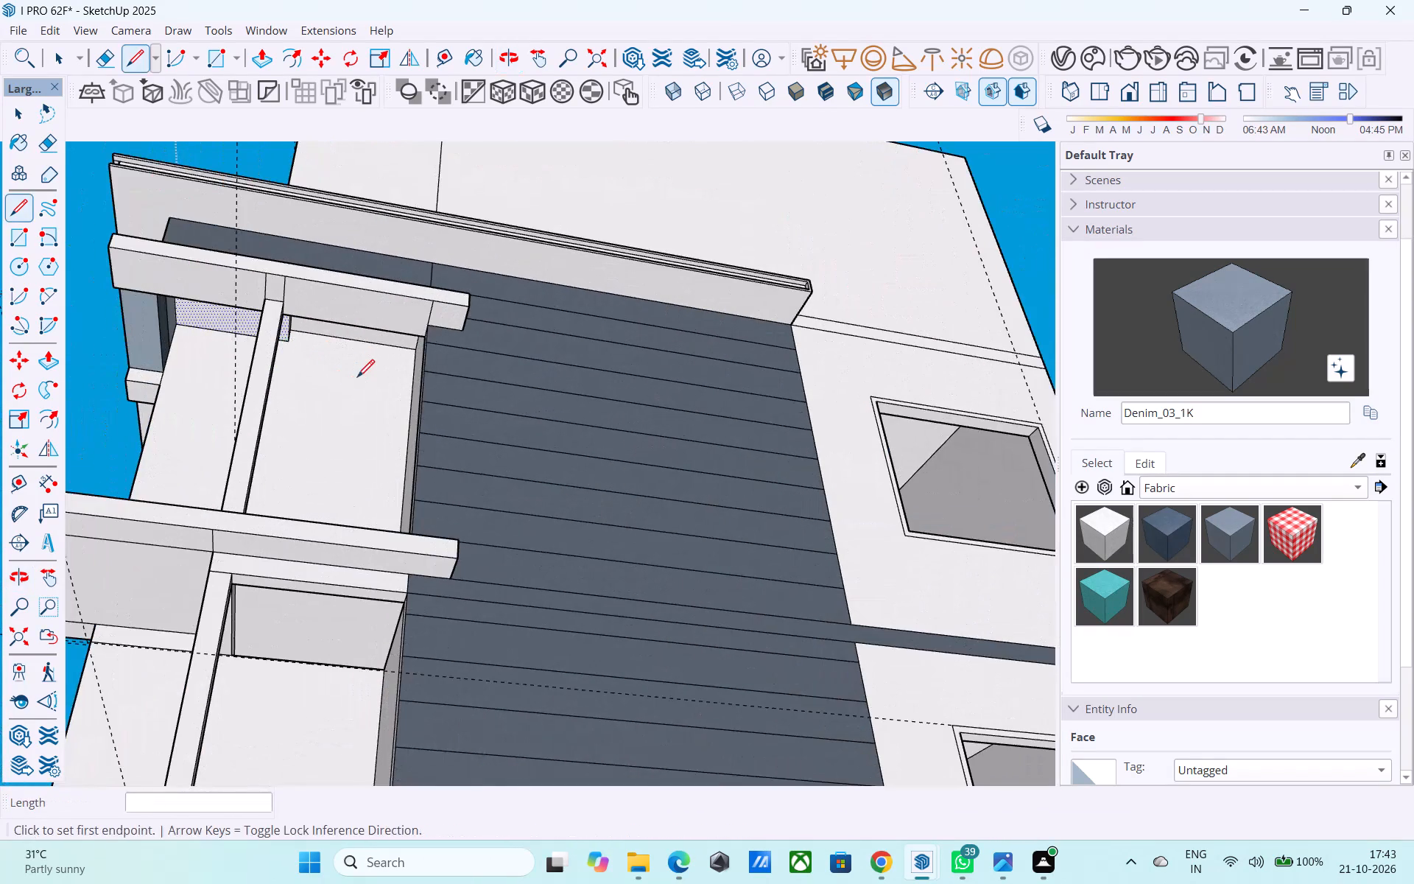
Undo the last upward push of the upper corner balcony recess's ceiling.
key("ctrl+z")
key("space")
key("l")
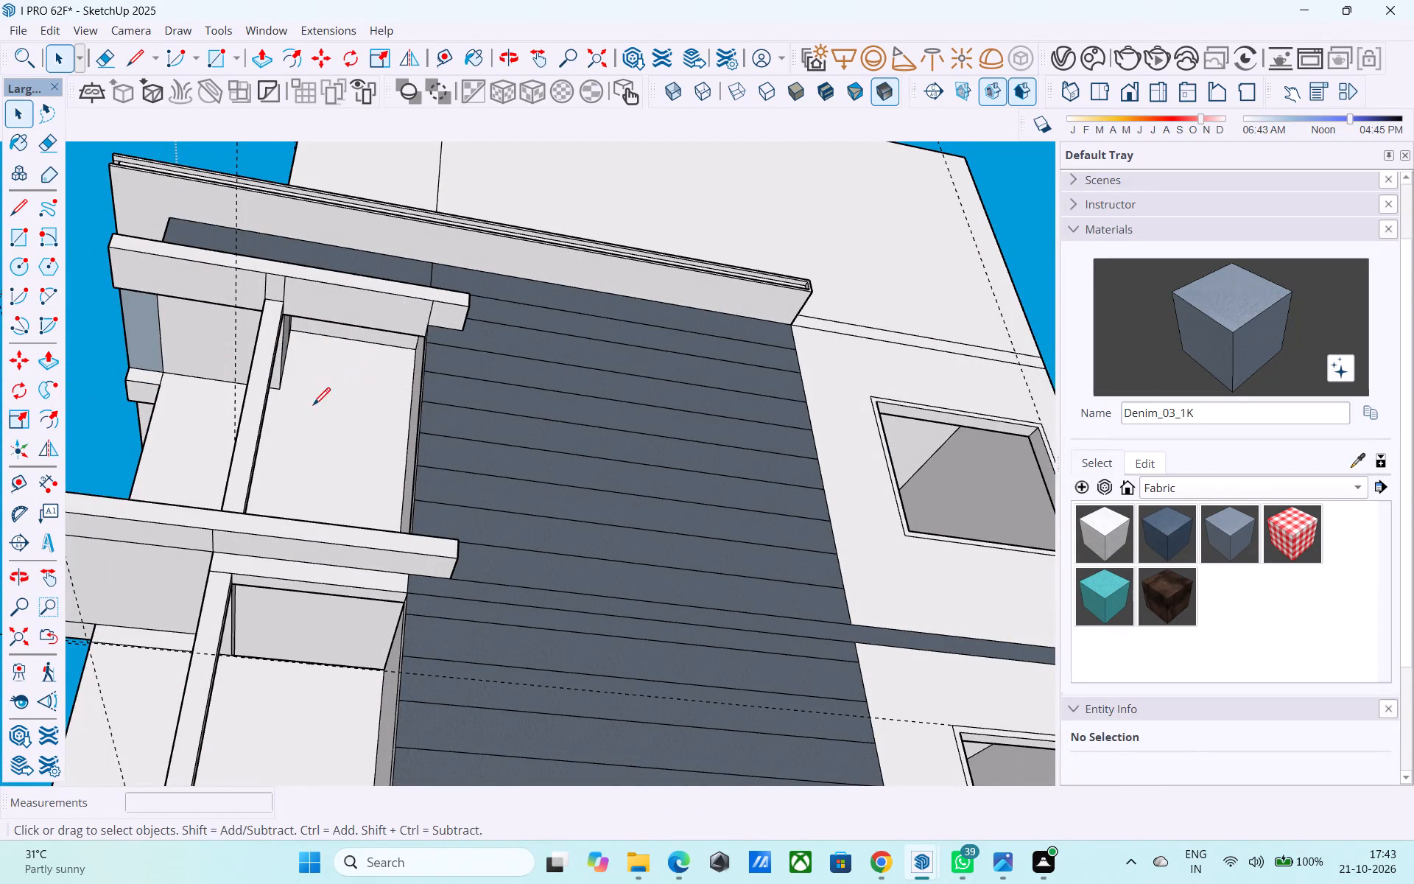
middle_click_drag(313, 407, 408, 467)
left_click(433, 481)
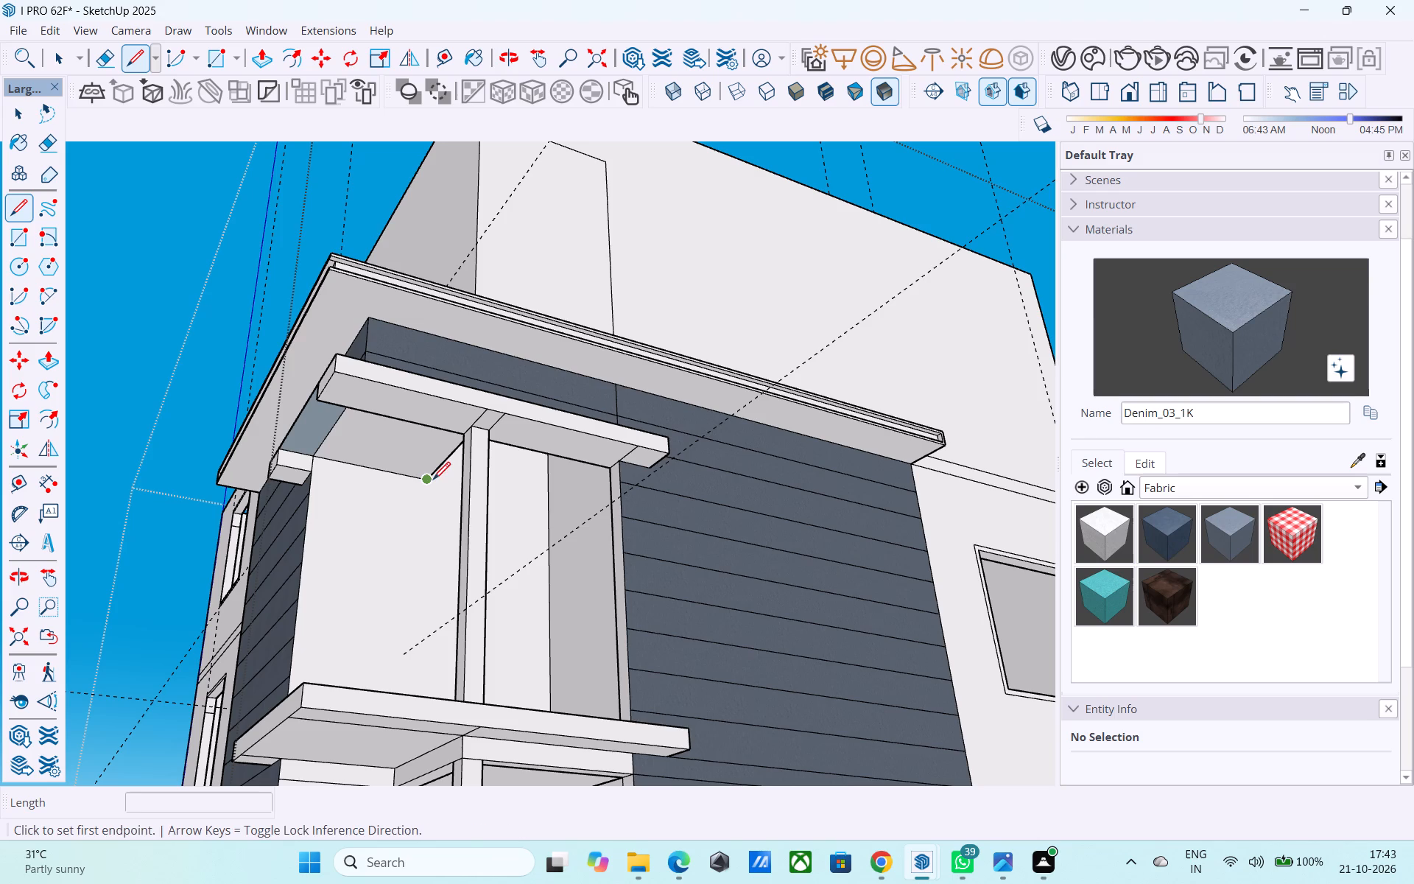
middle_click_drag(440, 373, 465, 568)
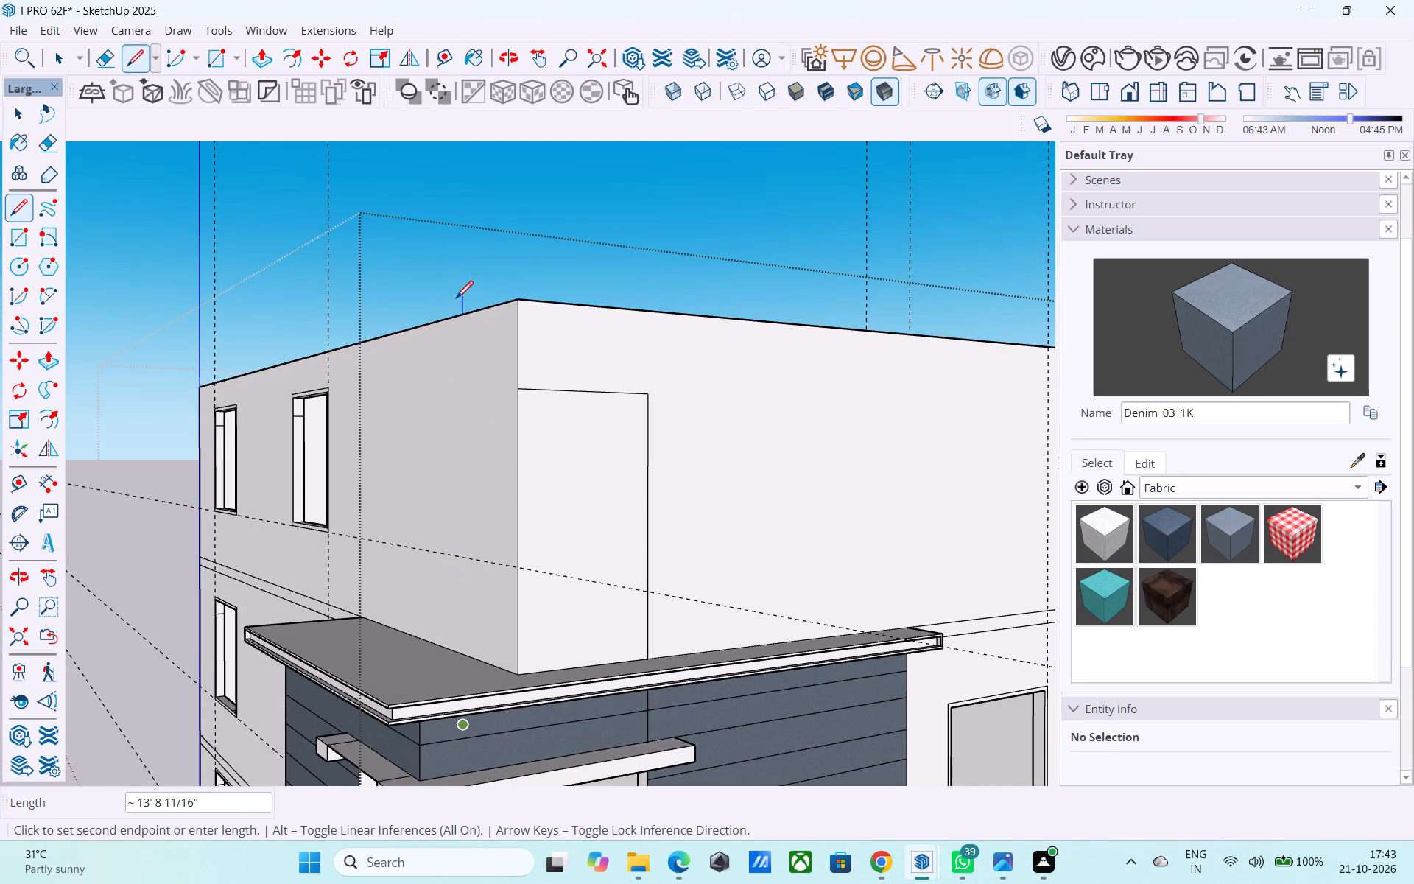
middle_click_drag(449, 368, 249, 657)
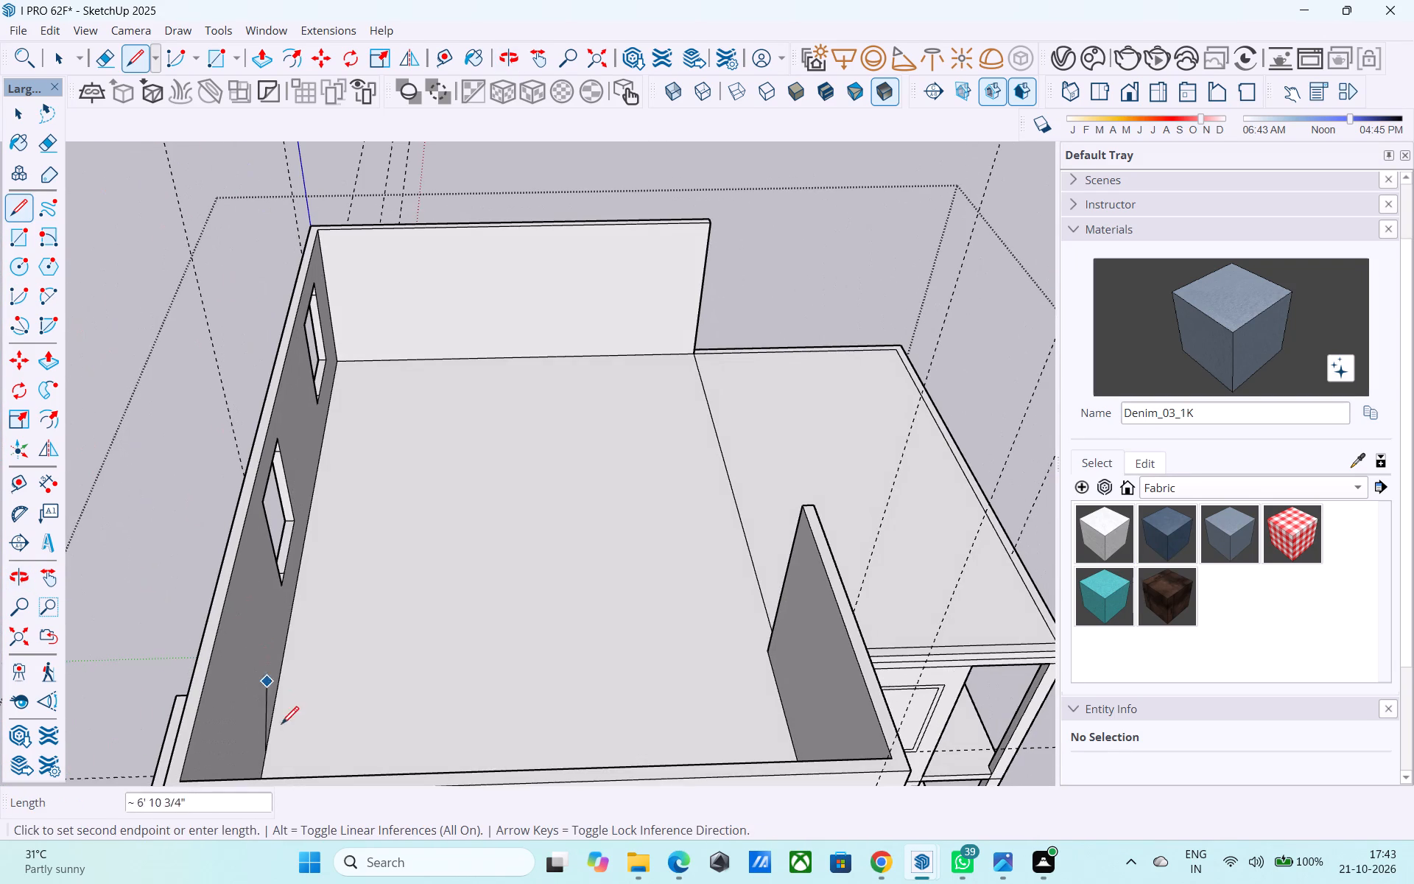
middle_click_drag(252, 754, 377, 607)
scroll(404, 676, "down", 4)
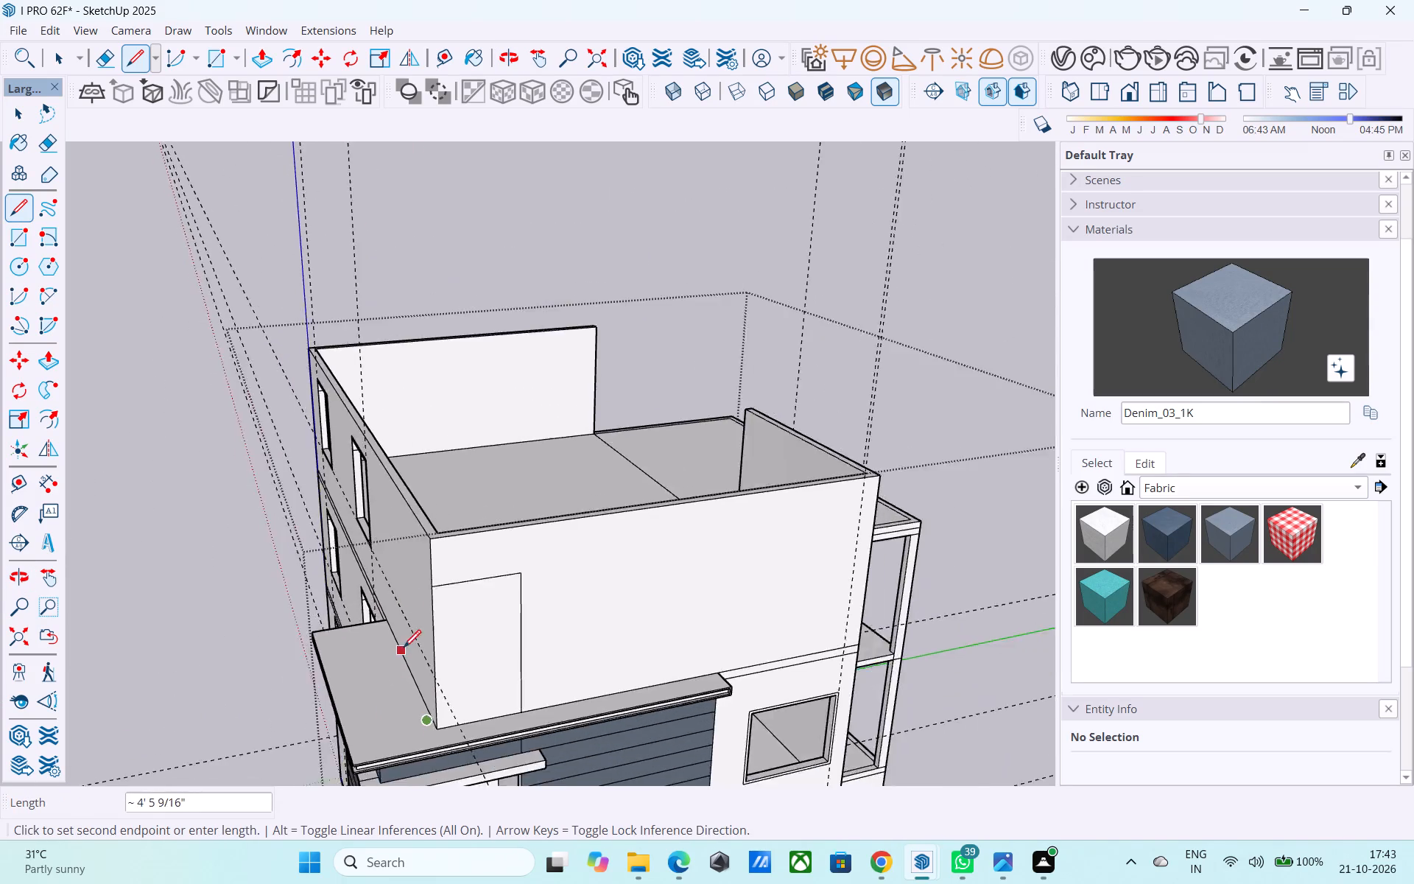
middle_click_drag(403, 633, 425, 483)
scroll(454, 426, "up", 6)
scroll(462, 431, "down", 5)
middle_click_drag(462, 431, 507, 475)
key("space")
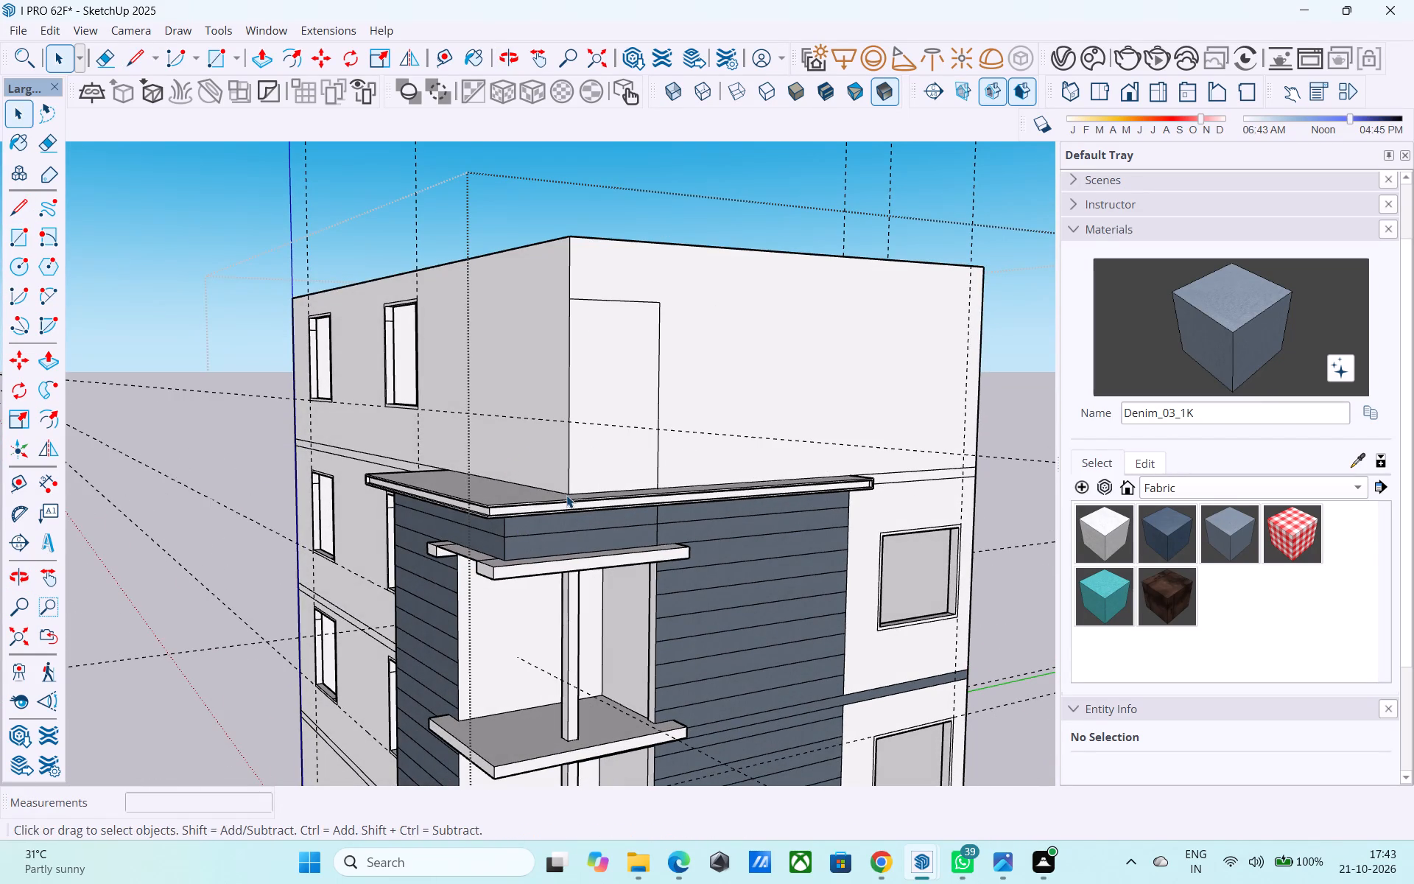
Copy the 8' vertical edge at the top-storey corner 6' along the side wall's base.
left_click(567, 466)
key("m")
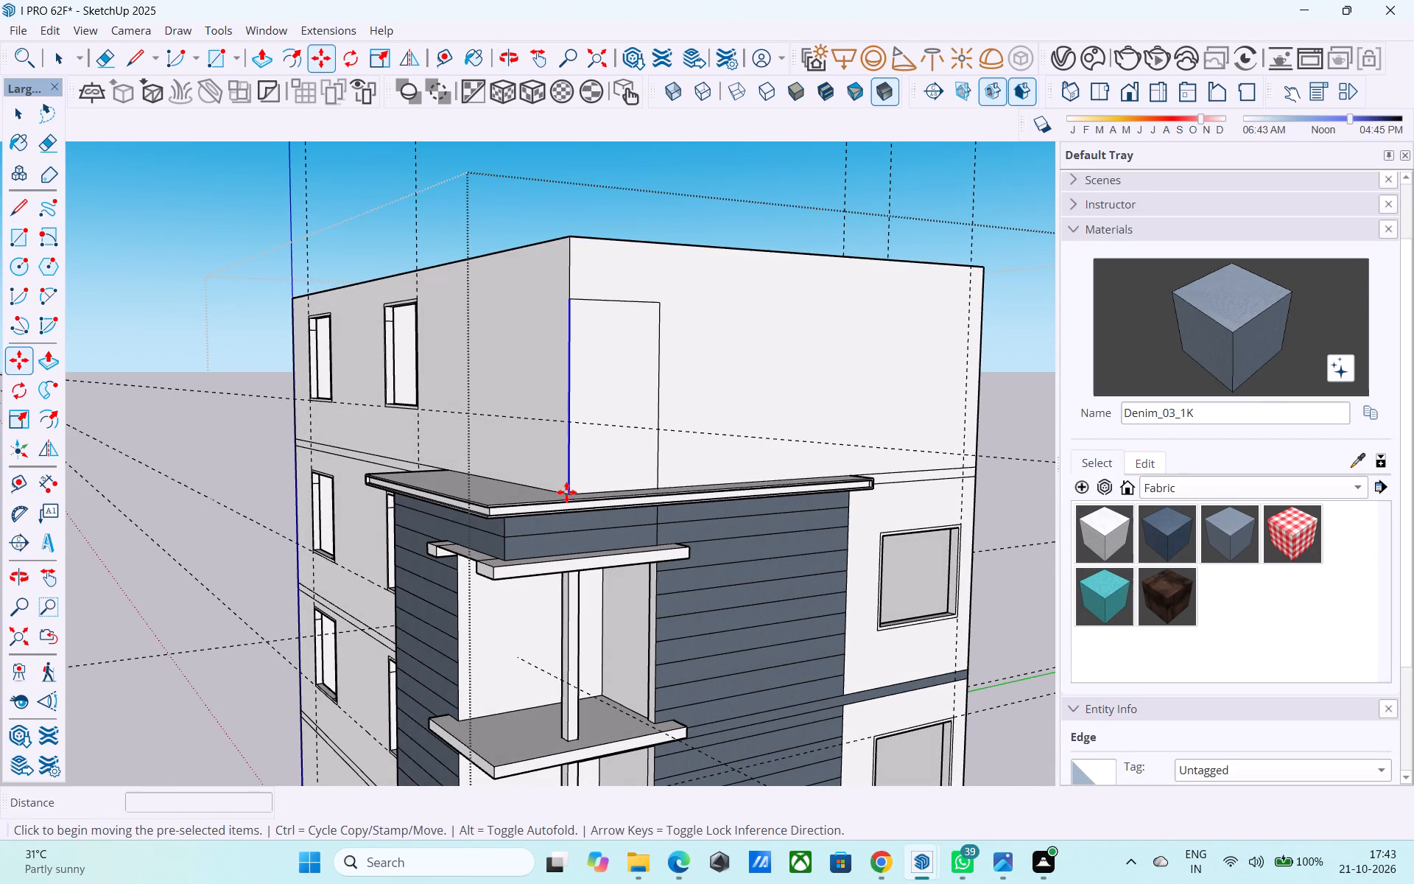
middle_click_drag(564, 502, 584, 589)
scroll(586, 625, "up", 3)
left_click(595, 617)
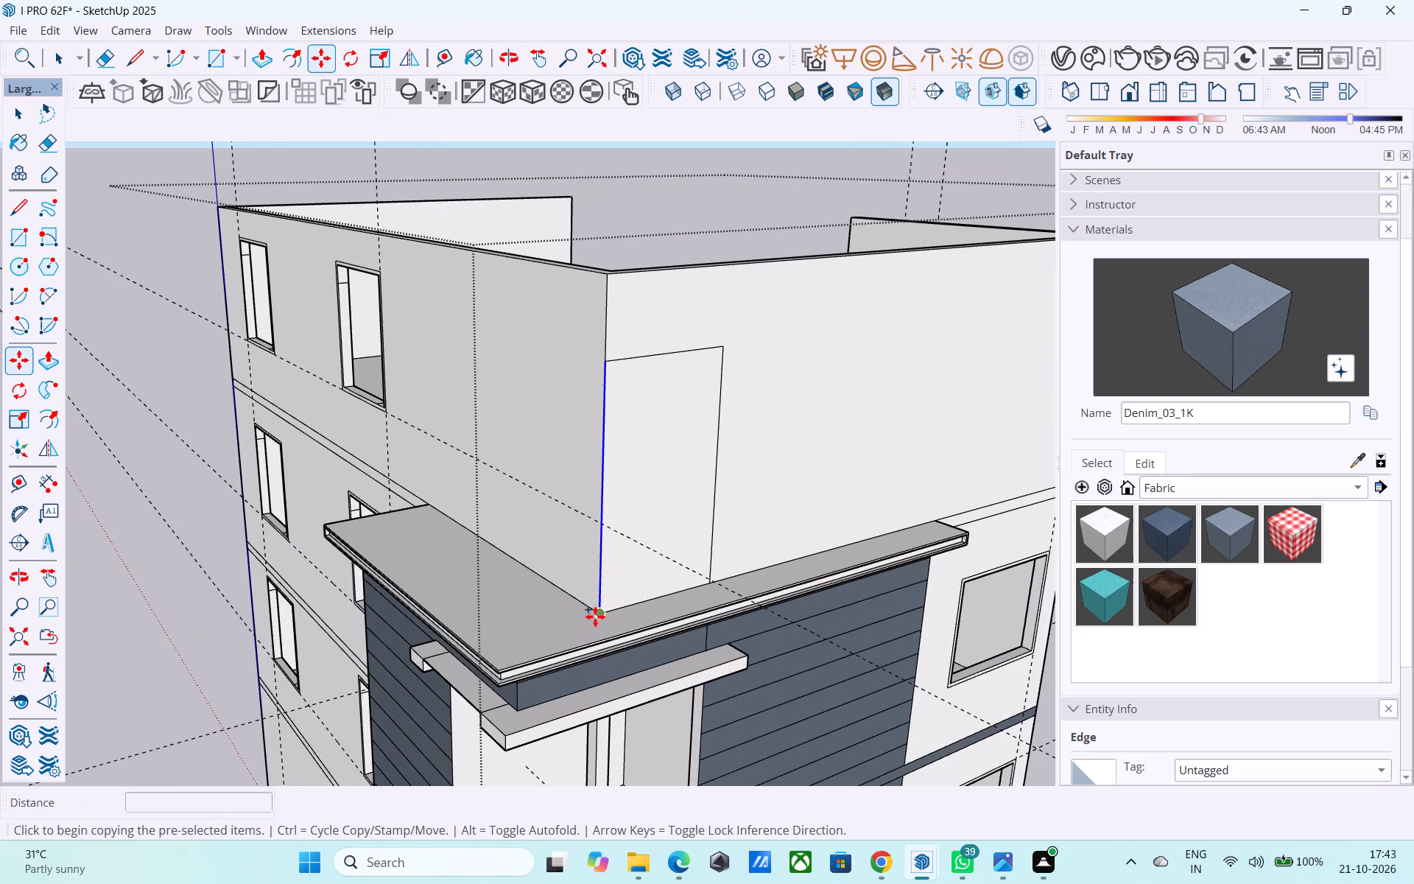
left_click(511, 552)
Draw a 2' 6" vertical line from the recess ceiling edge's midpoint to the canopy slab's top, and a line from there to the side wall's base.
middle_click_drag(516, 545, 687, 418)
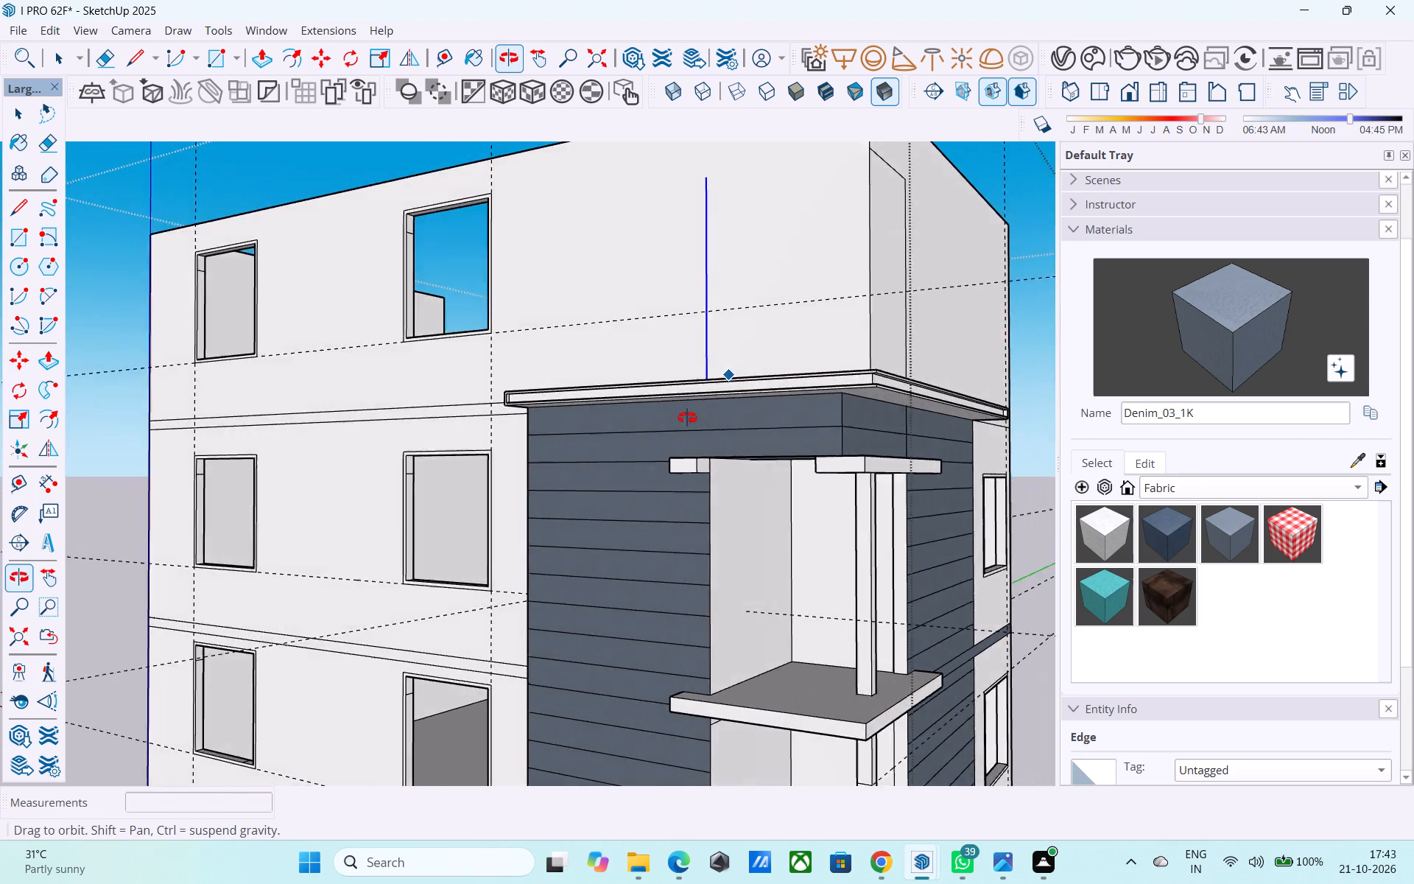
middle_click_drag(687, 418, 530, 474)
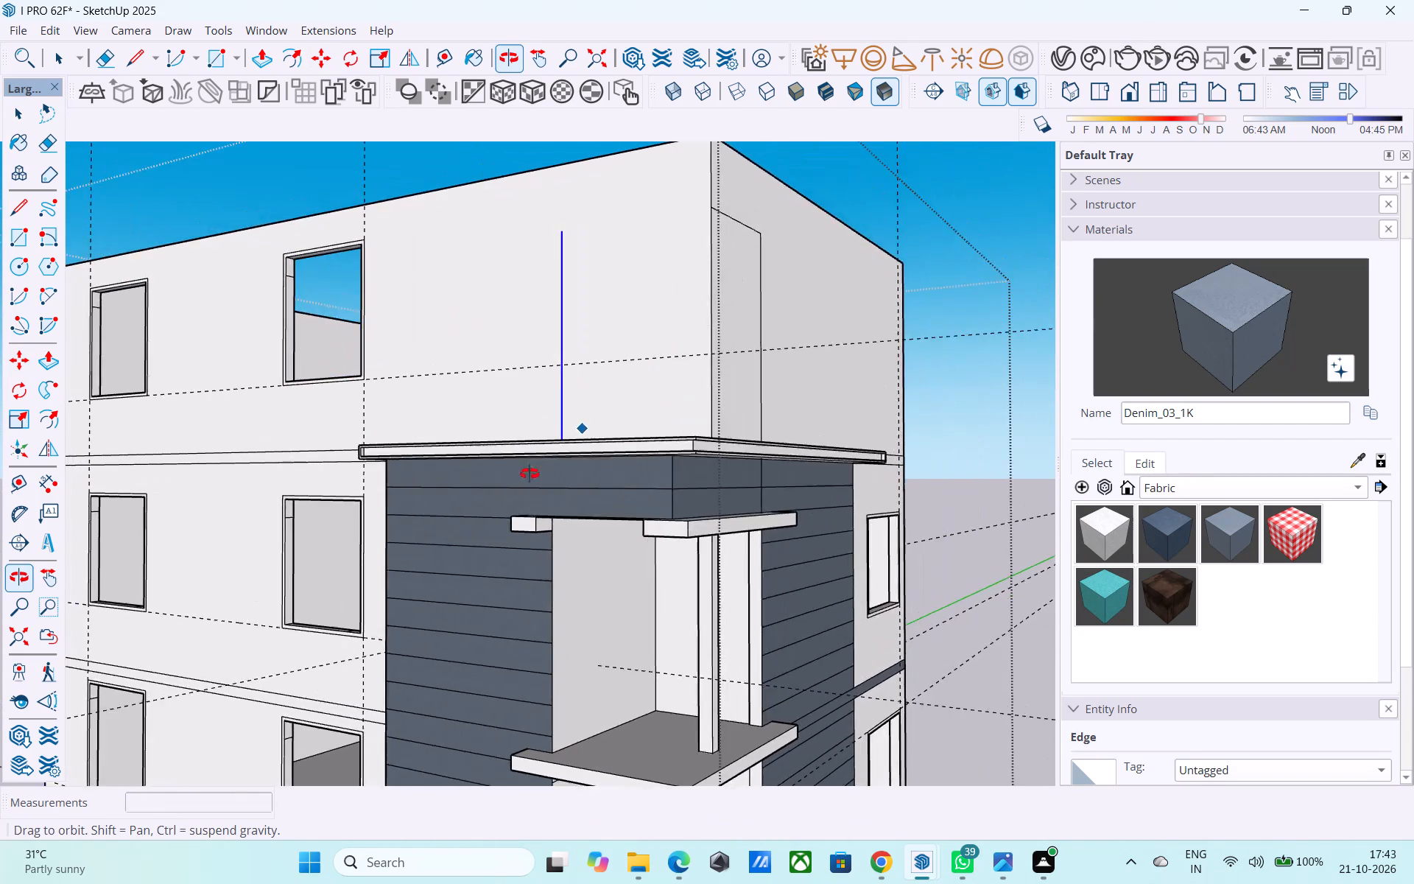
middle_click_drag(530, 474, 542, 369)
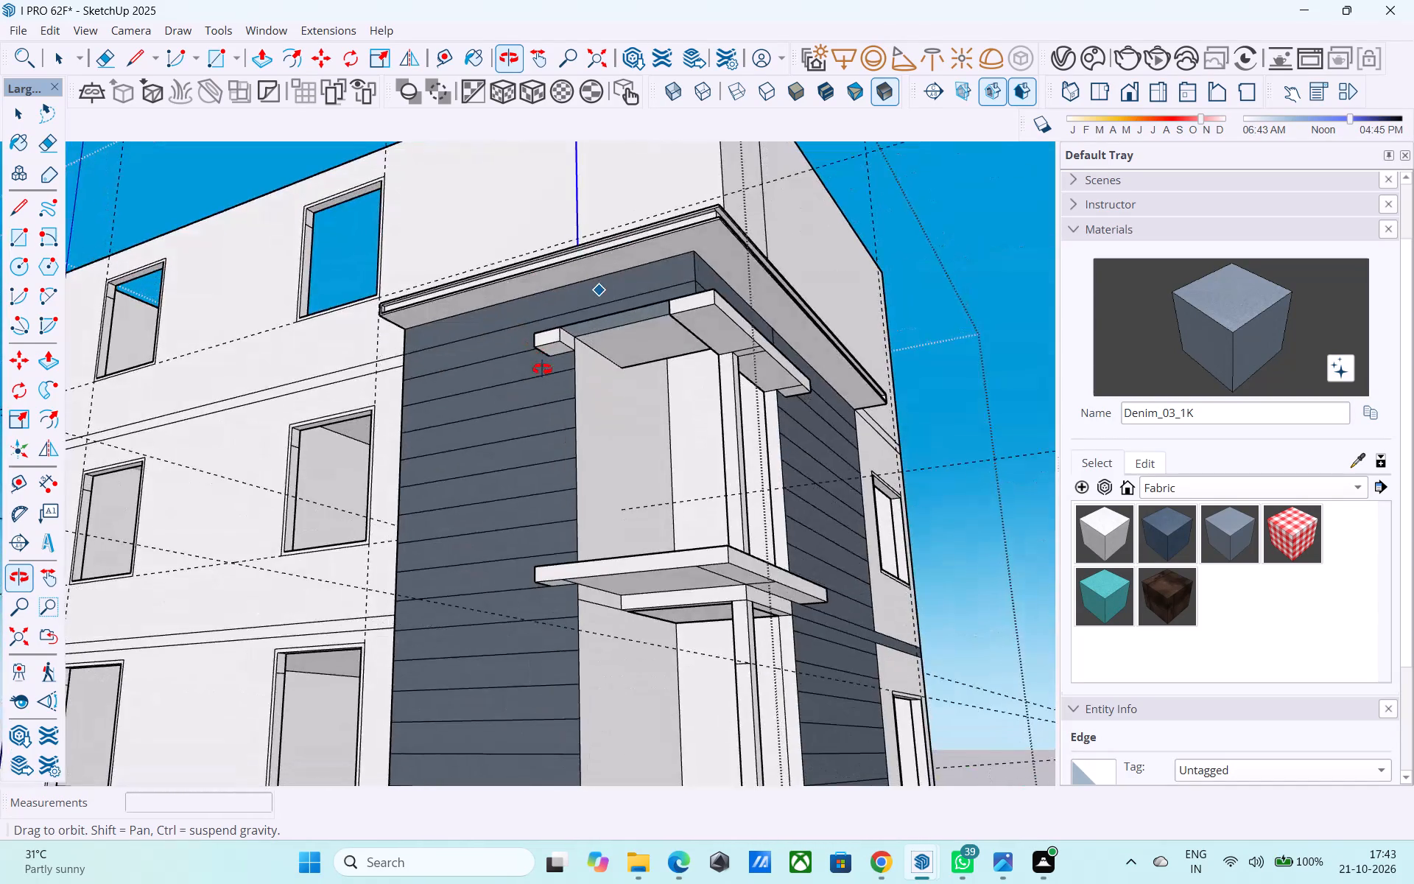
middle_click_drag(542, 369, 503, 418)
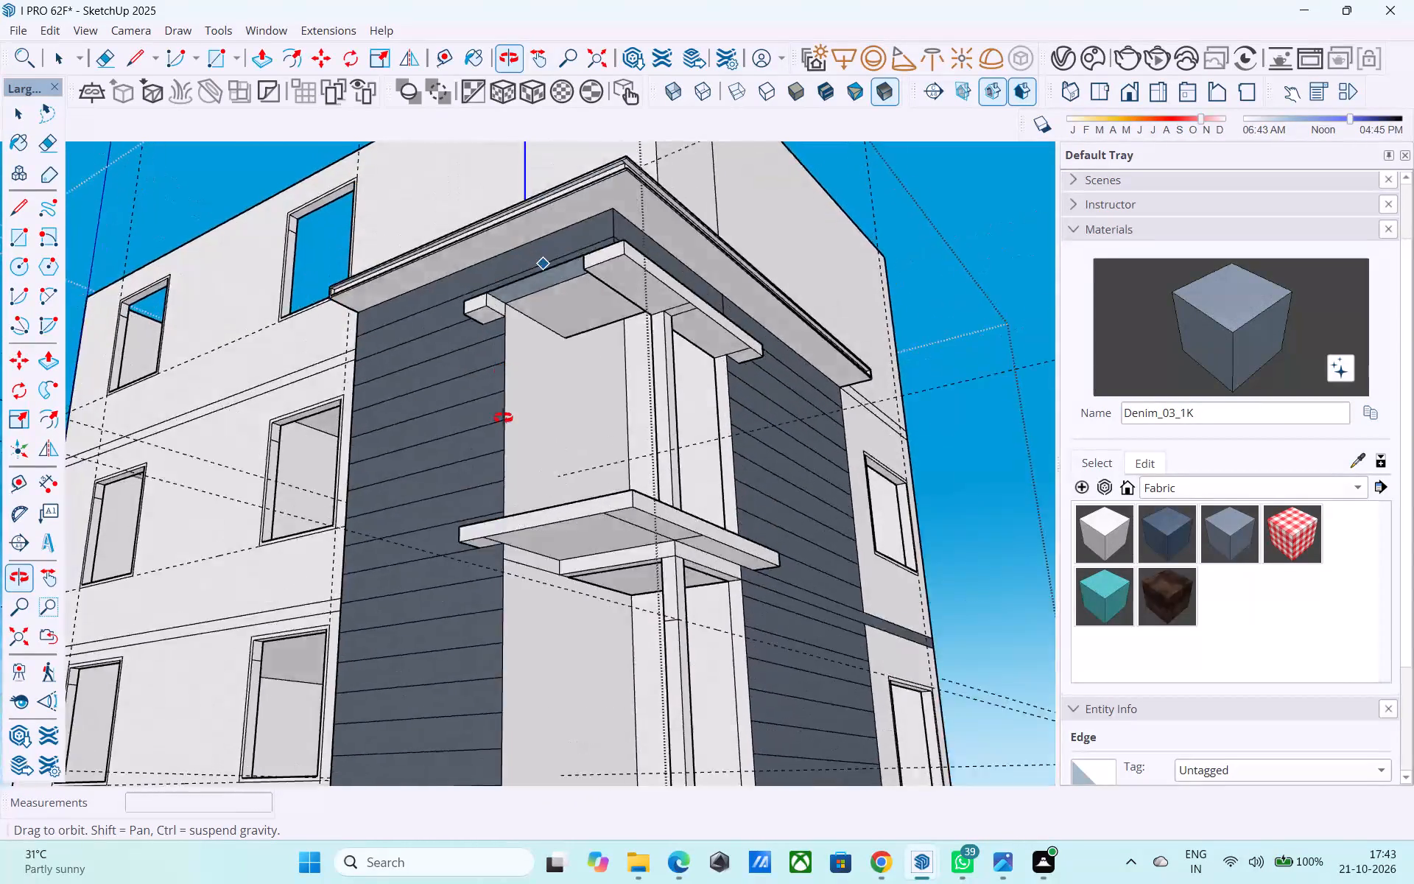
middle_click_drag(503, 418, 461, 344)
key("space")
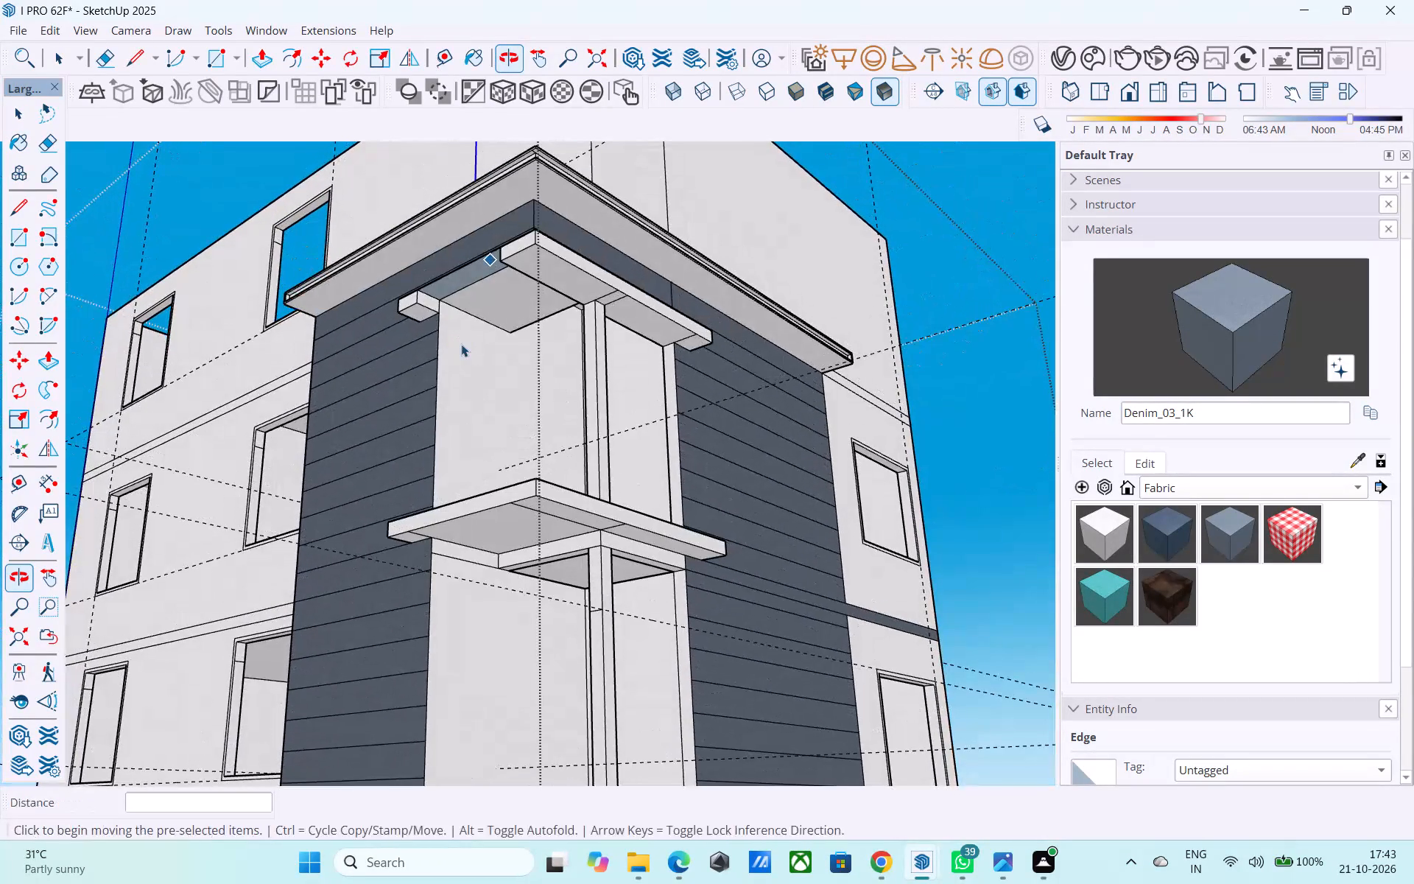
key("l")
left_click(479, 320)
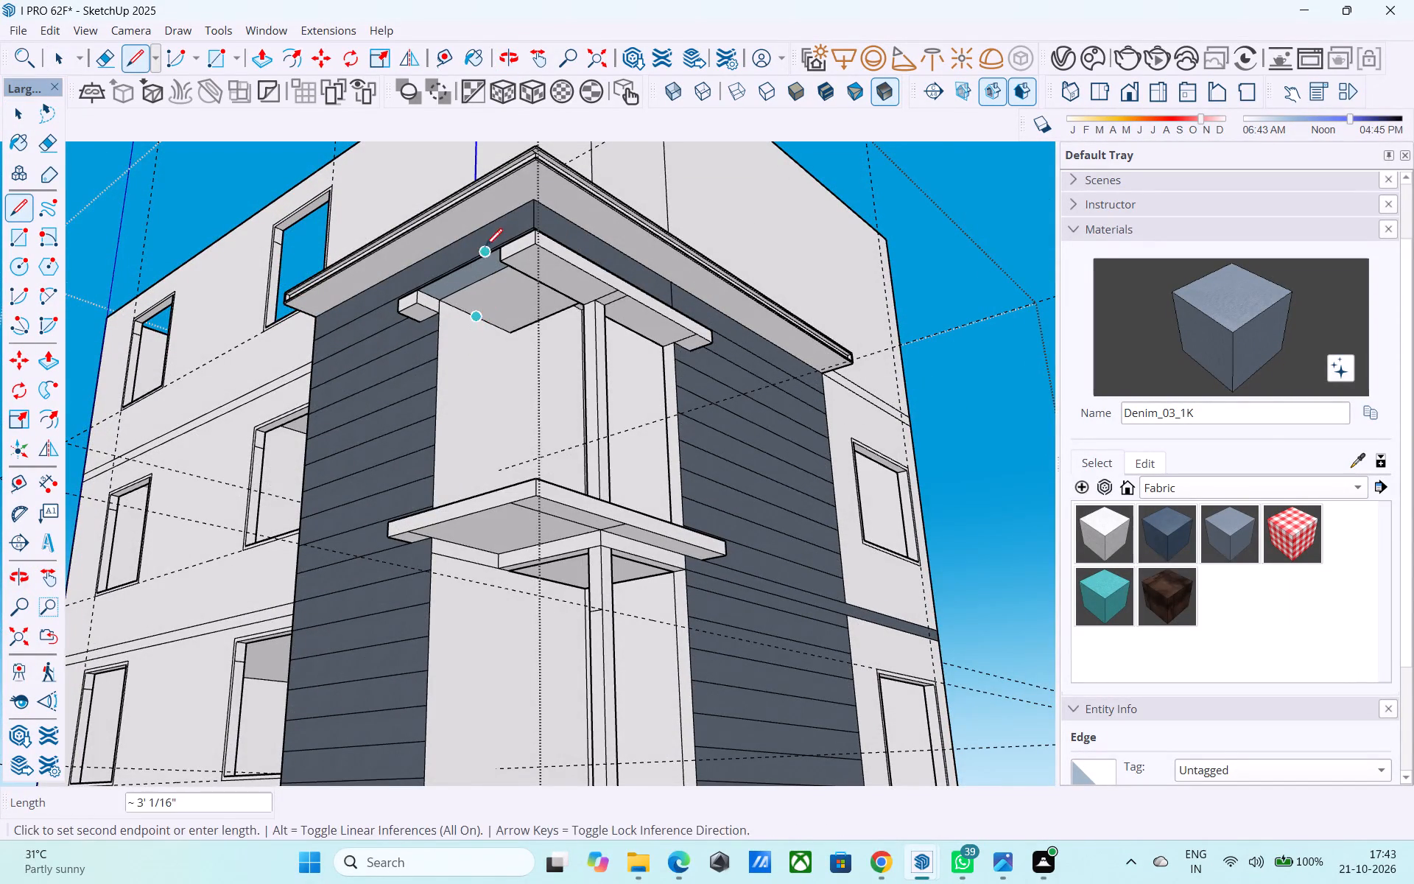
middle_click_drag(484, 250, 478, 385)
middle_click_drag(462, 484, 481, 589)
scroll(481, 589, "up", 5)
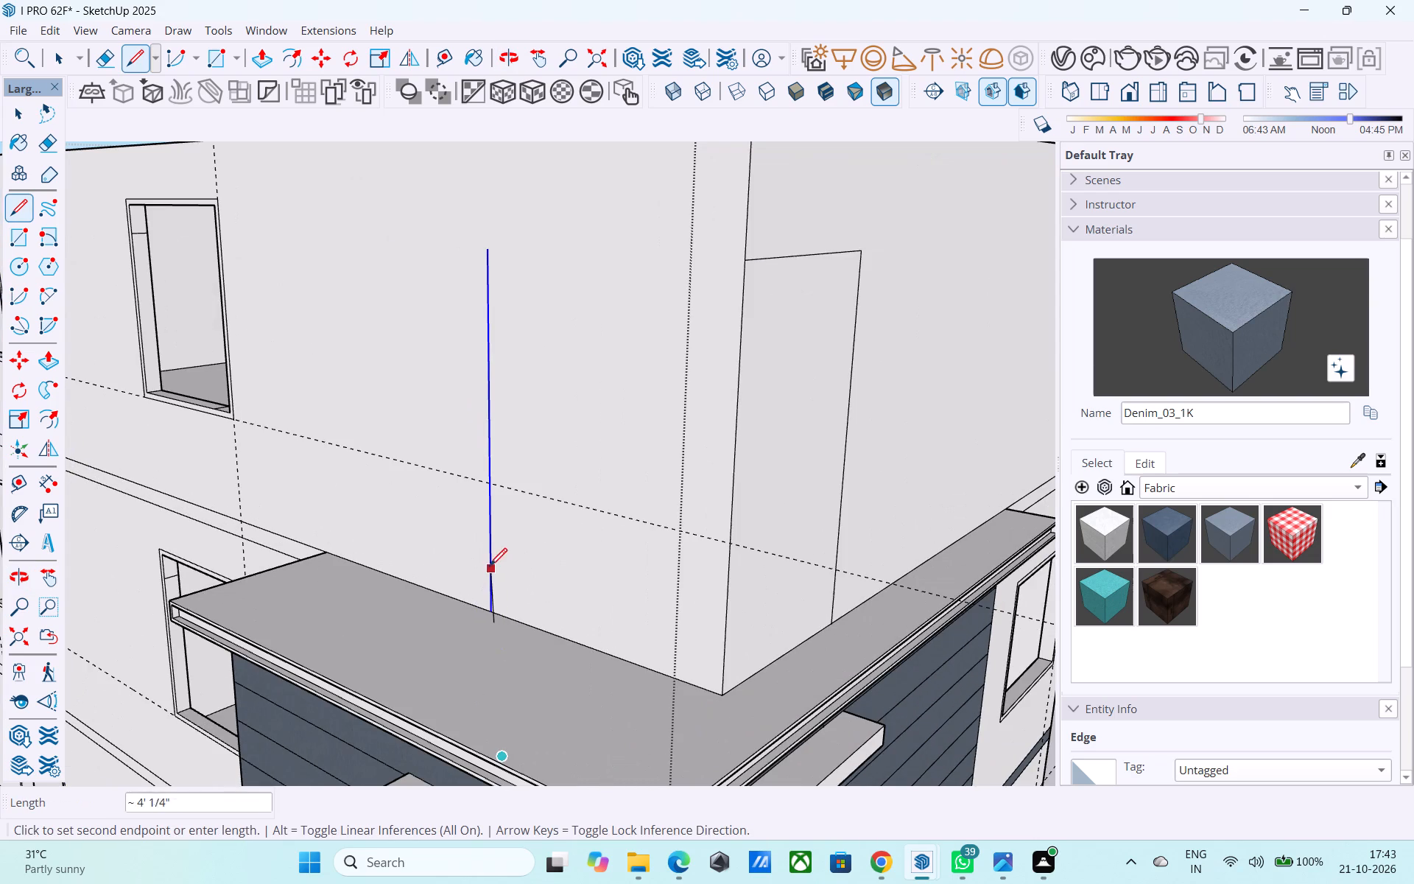
left_click(504, 649)
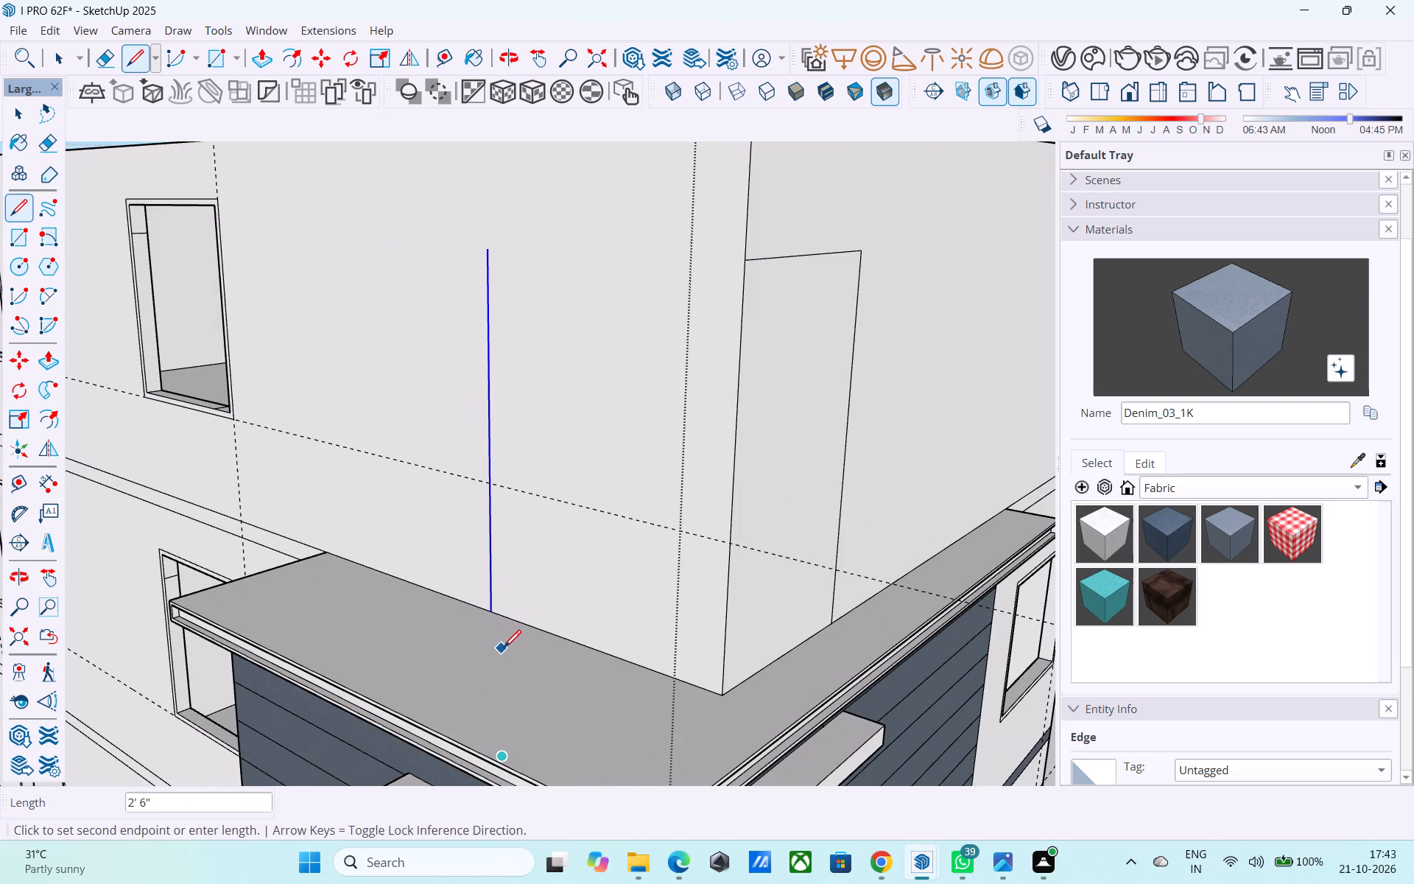
left_click(537, 629)
Draw a vertical line about 8' 1" up the top-storey side wall and join it to the corner with a 4' 6" horizontal line.
left_click(541, 627)
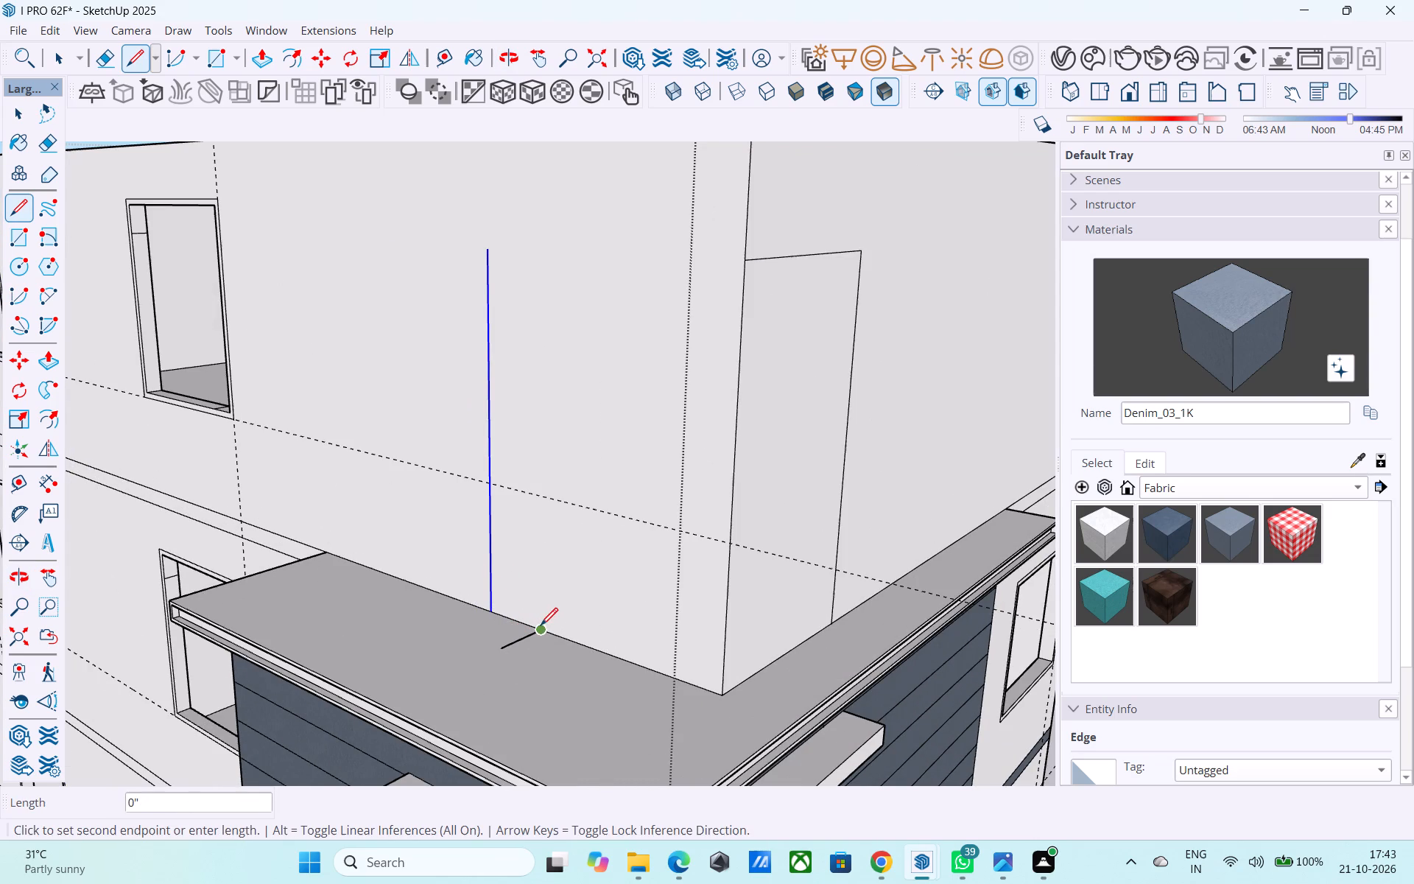
left_click(553, 247)
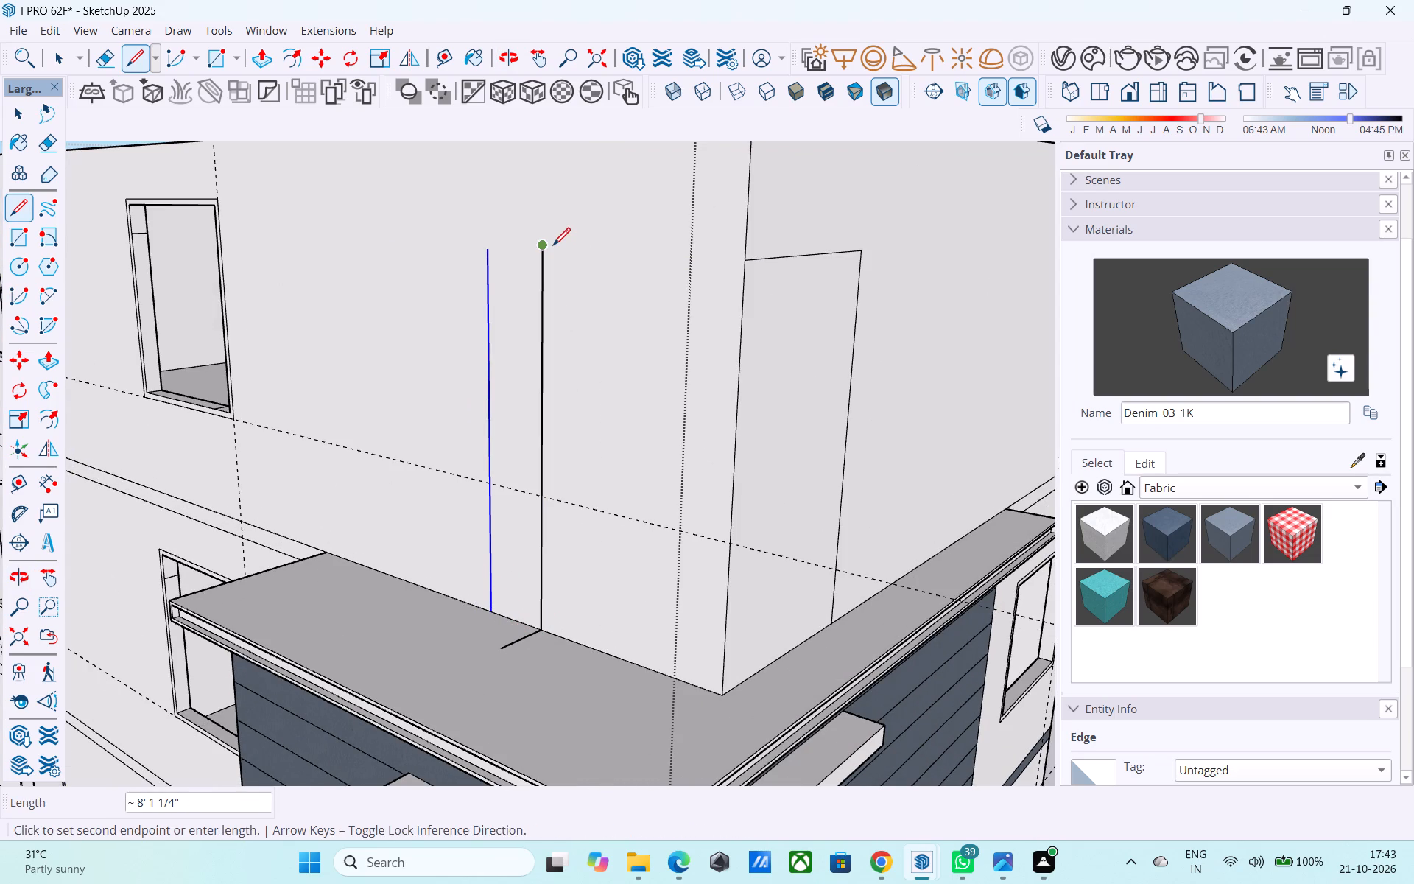
key("l")
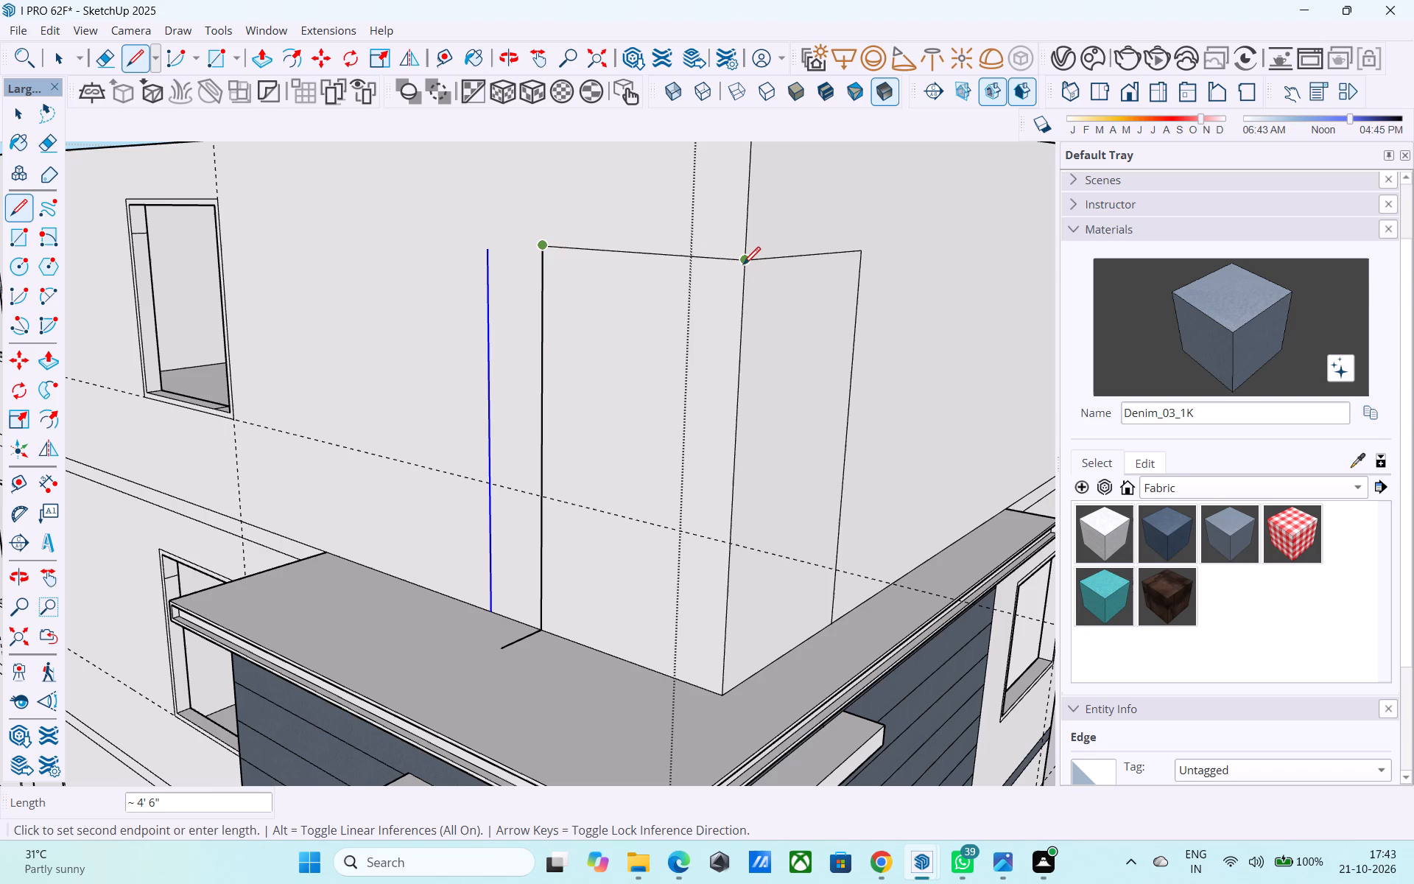
left_click(743, 266)
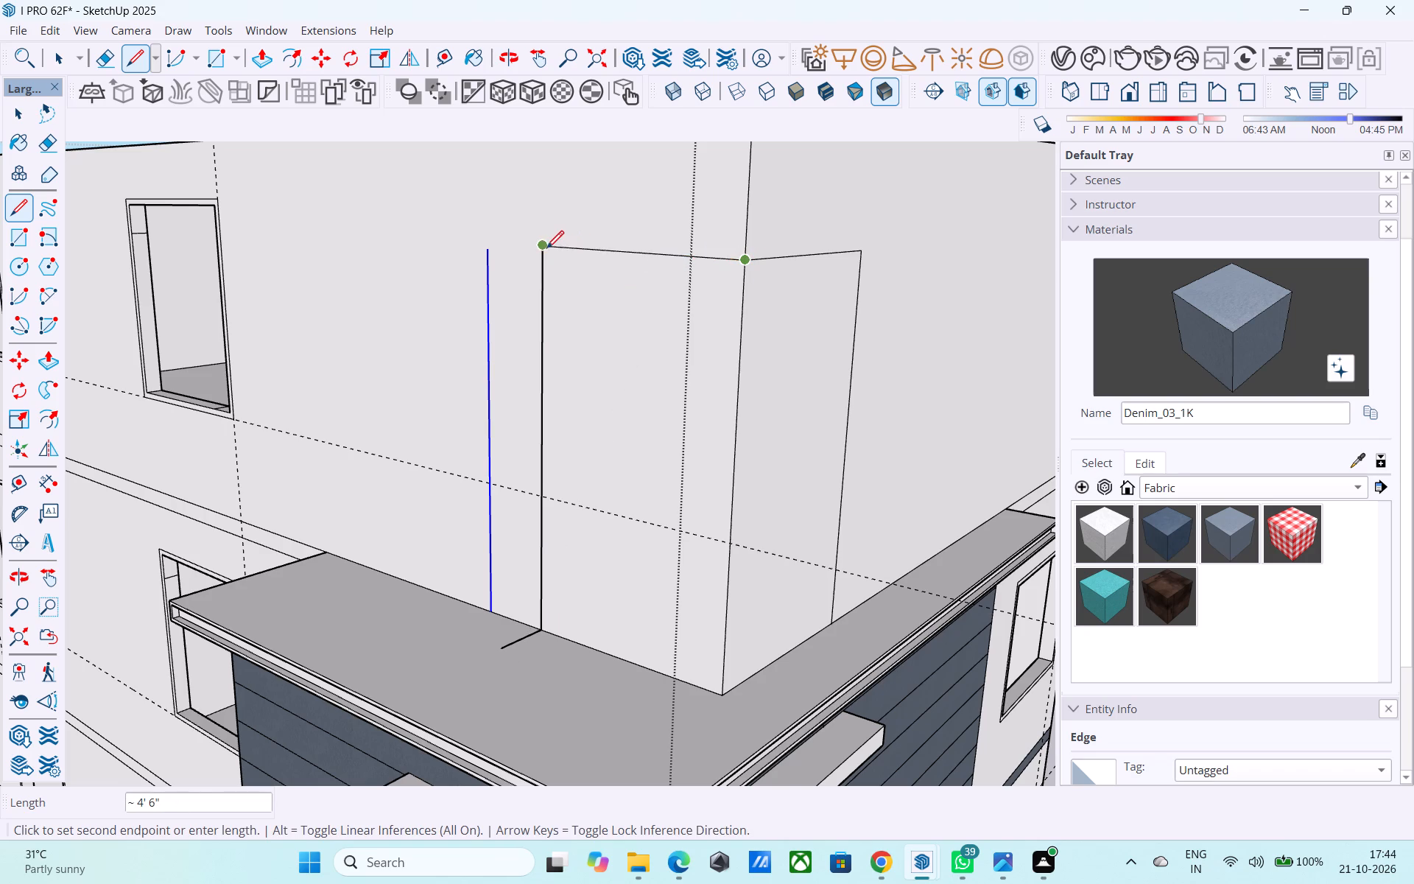
scroll(546, 250, "up", 9)
left_click(538, 256)
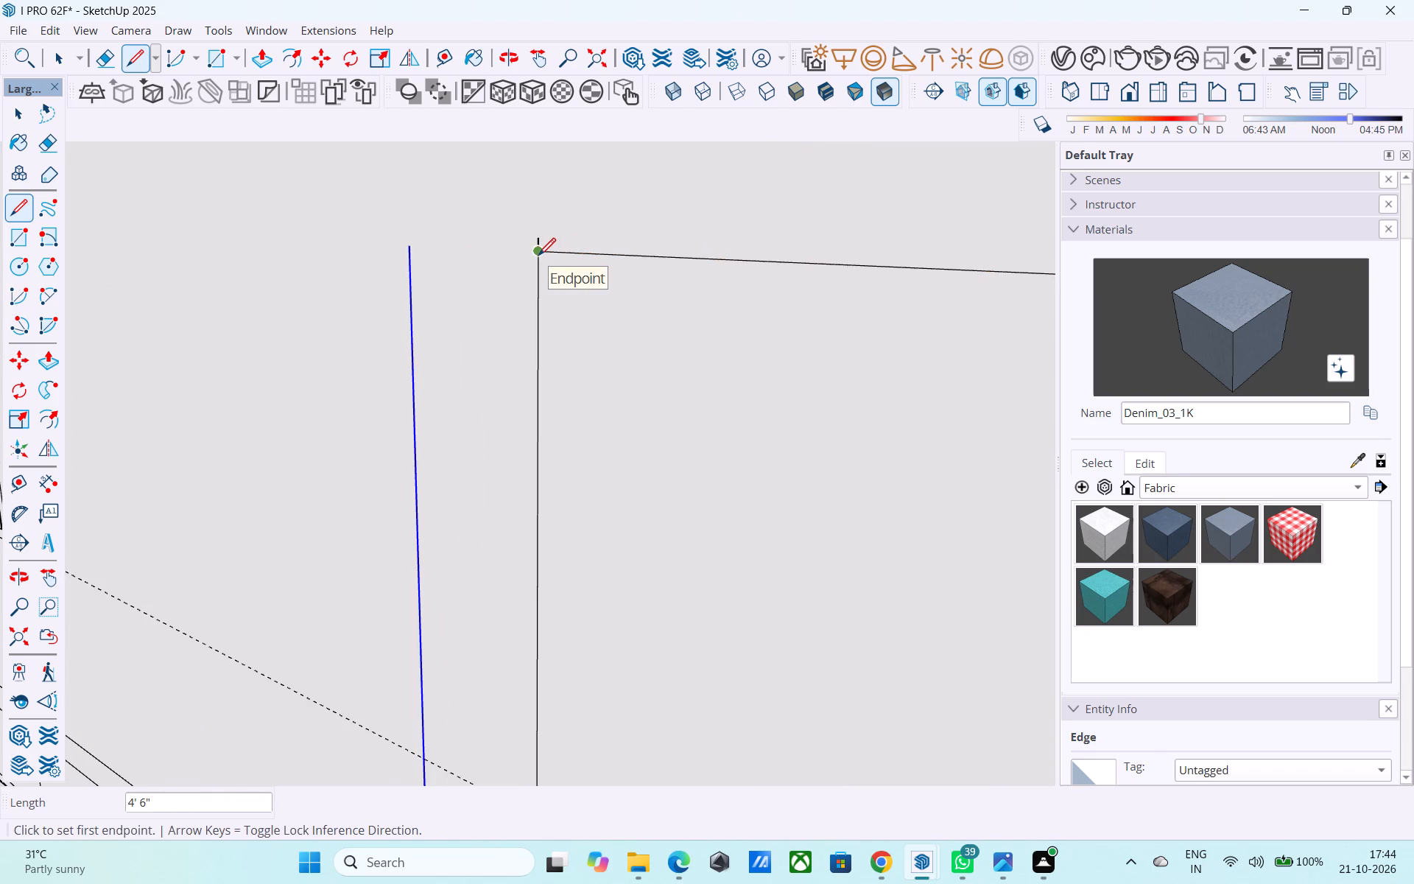
Erase the stub above the side outline's top corner, the copied vertical line beside it and the short line on the canopy slab.
scroll(538, 257, "up", 4)
key("e")
left_click(538, 230)
left_click_drag(379, 284, 329, 270)
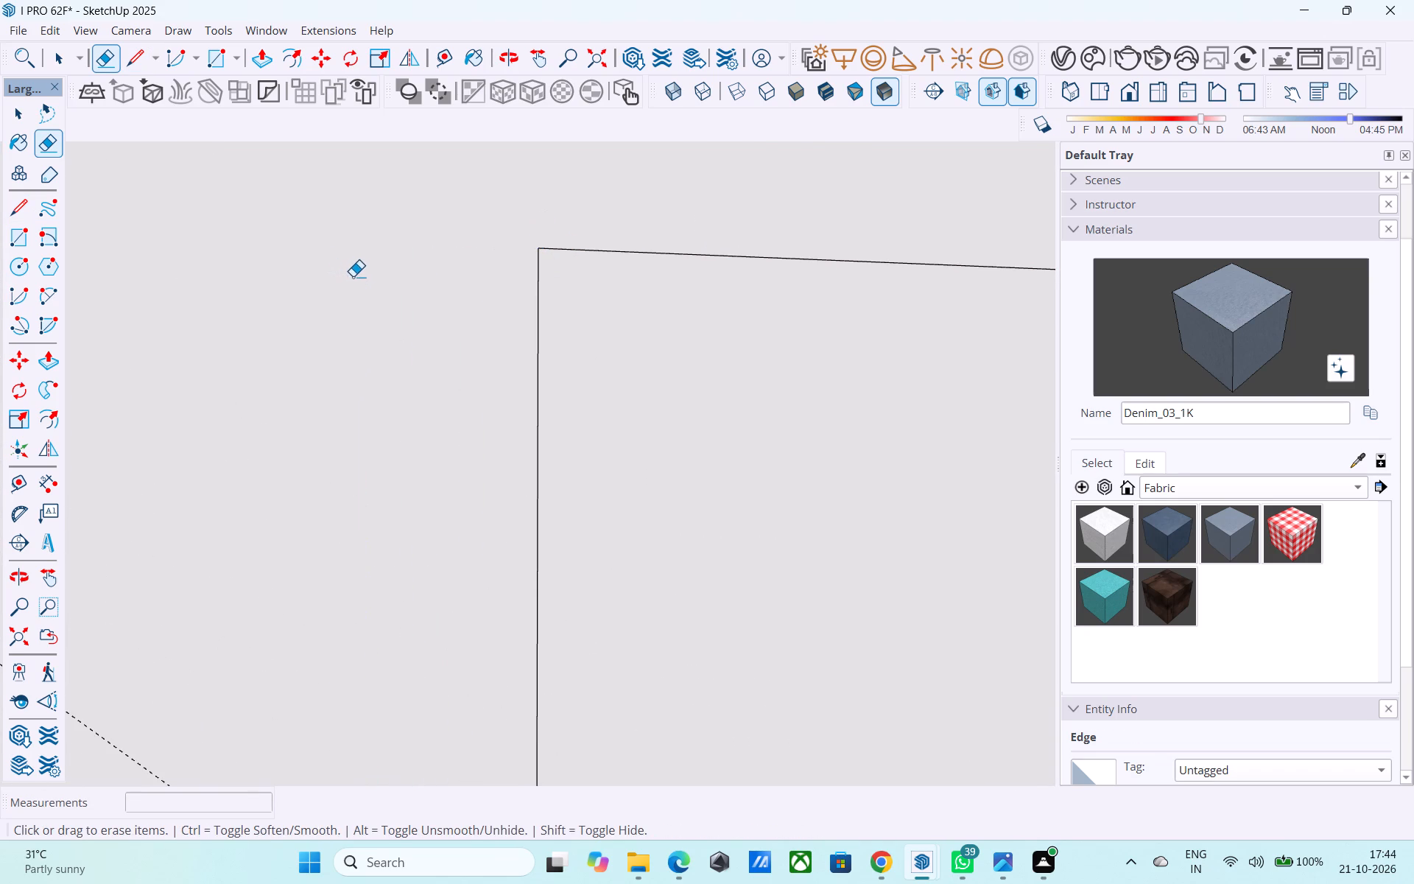
scroll(355, 273, "down", 16)
scroll(511, 578, "up", 3)
left_click_drag(471, 617, 455, 611)
Examine the opening outlines on both walls of the top-storey corner and their alignment with the balcony recesses below.
scroll(452, 594, "down", 7)
middle_click_drag(515, 558, 448, 593)
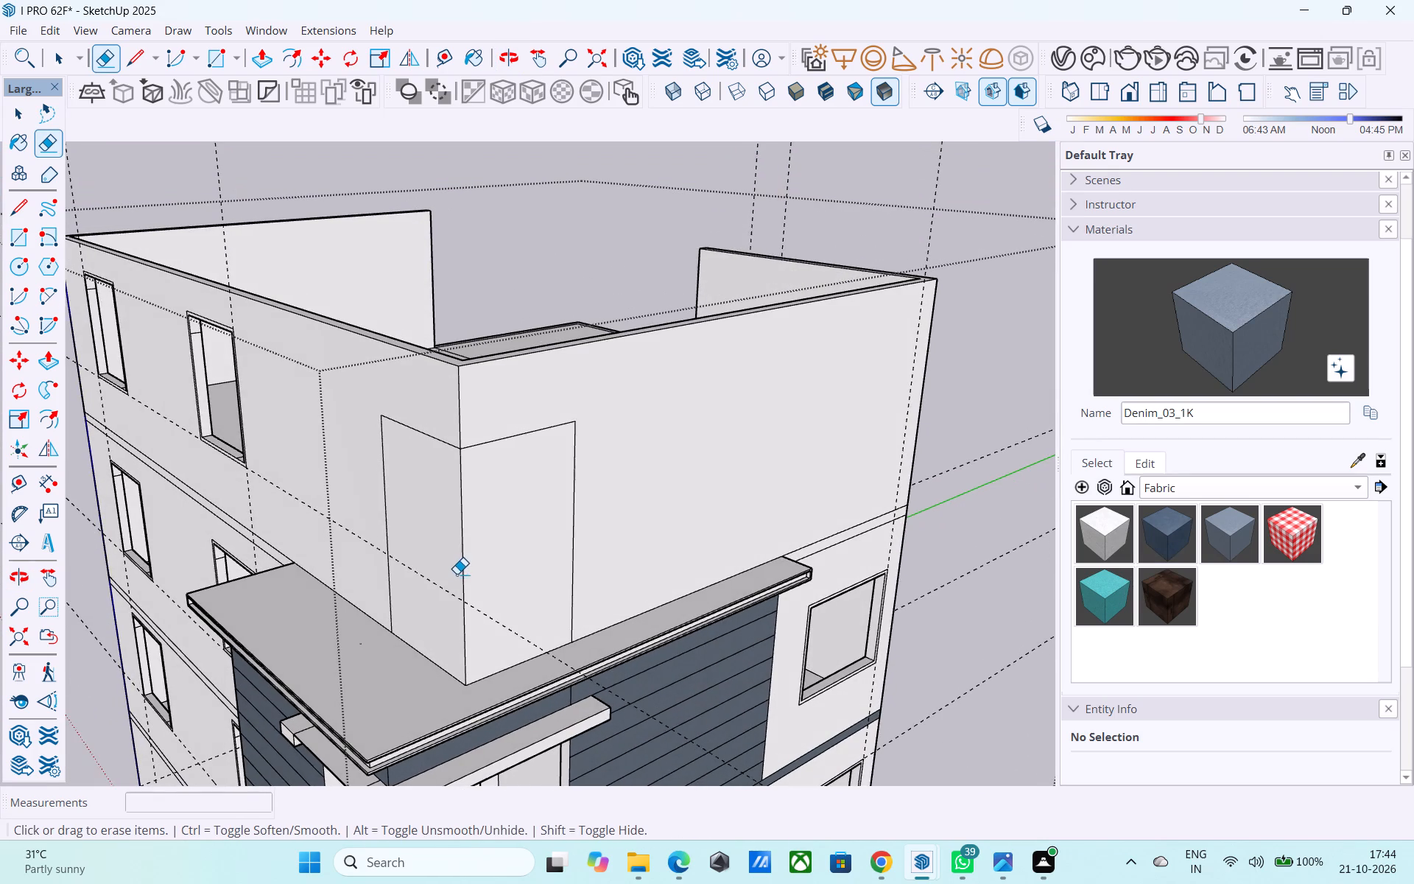
scroll(457, 574, "up", 3)
scroll(451, 555, "down", 7)
middle_click_drag(449, 555, 429, 416)
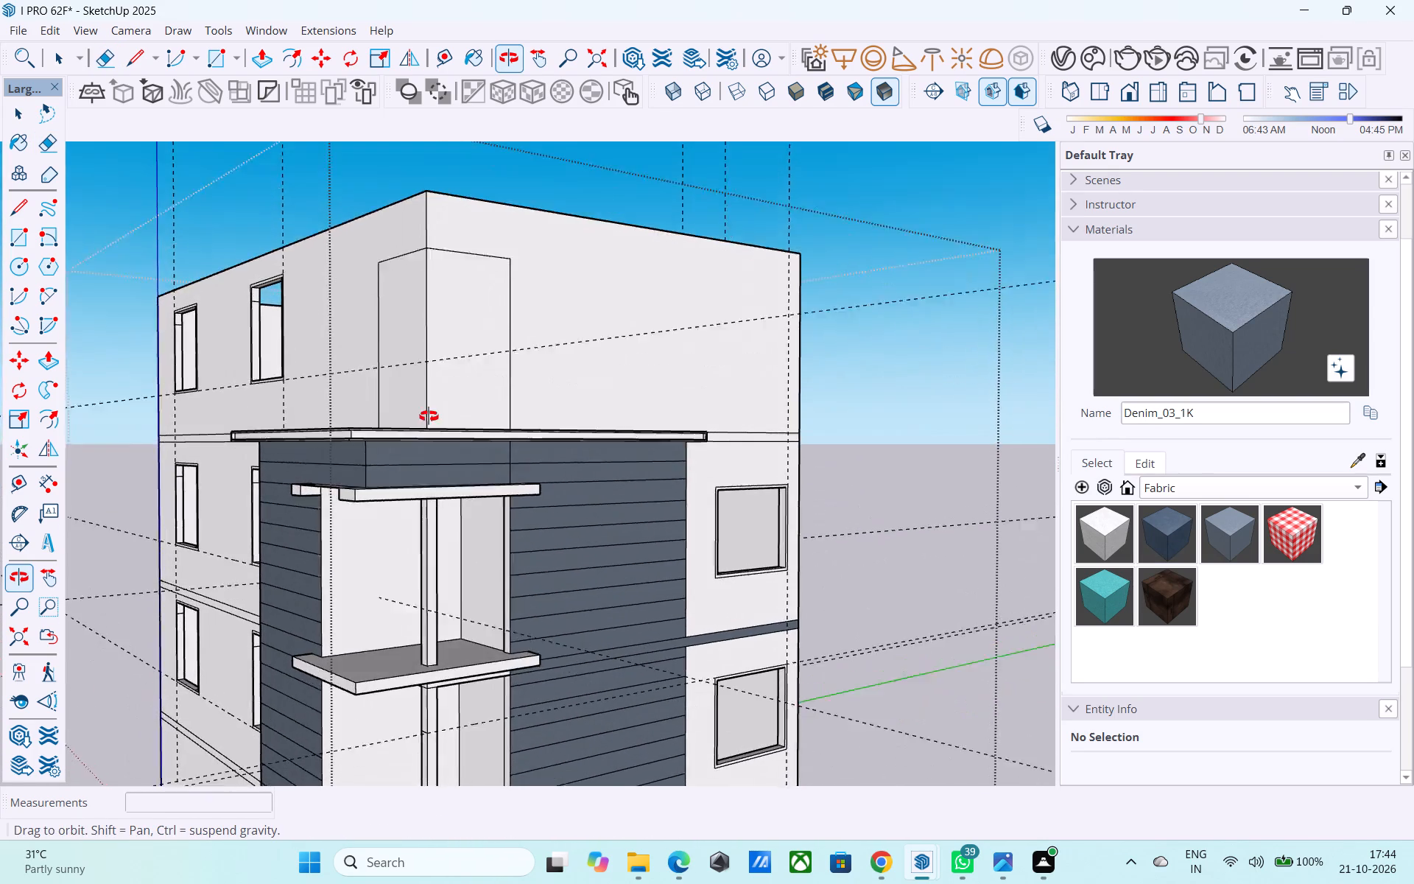
middle_click_drag(429, 416, 533, 511)
scroll(533, 511, "up", 7)
scroll(535, 511, "down", 7)
middle_click_drag(616, 496, 607, 496)
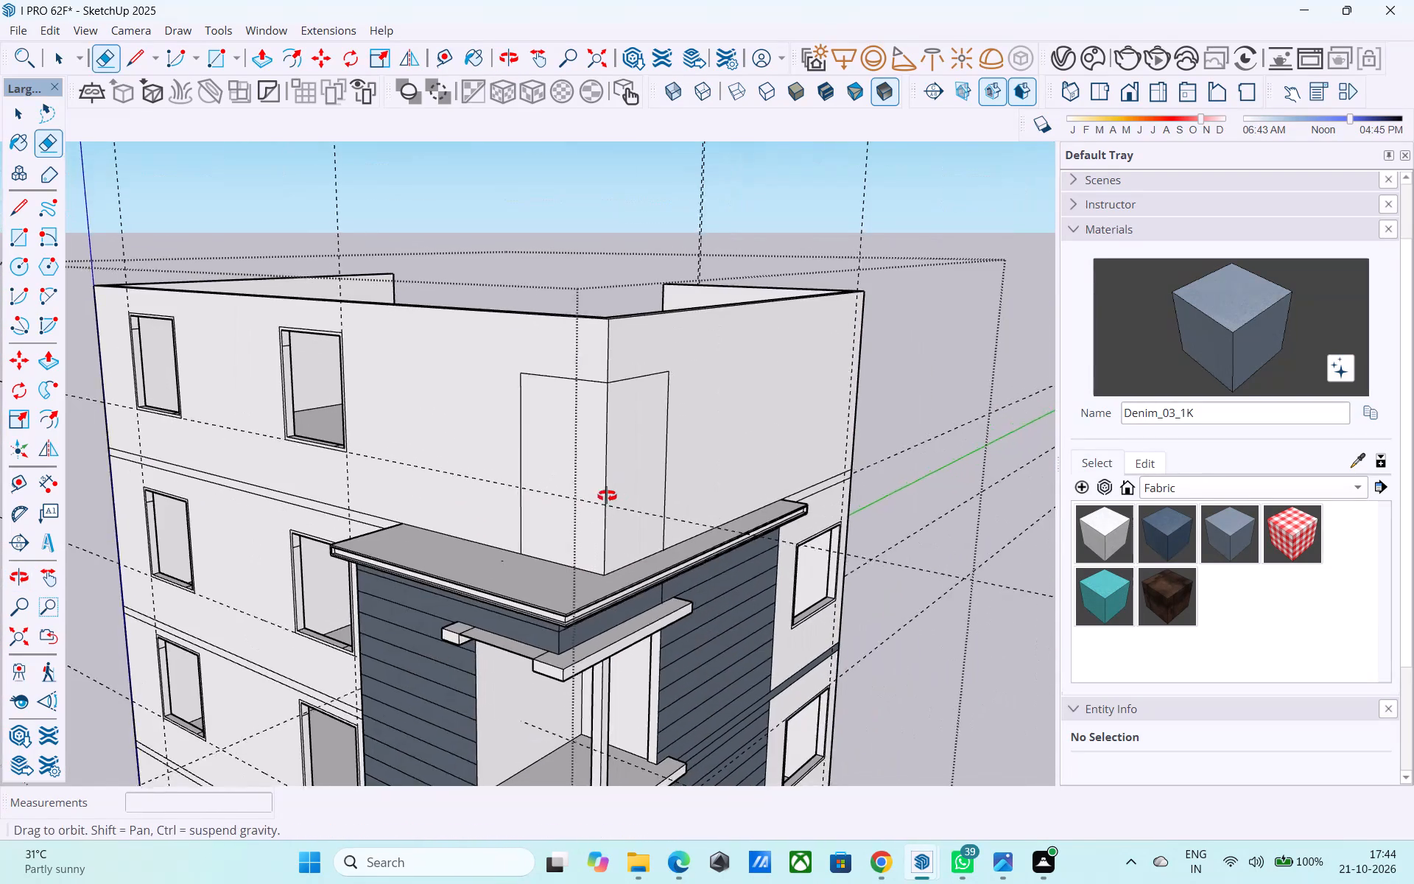
middle_click_drag(607, 496, 435, 216)
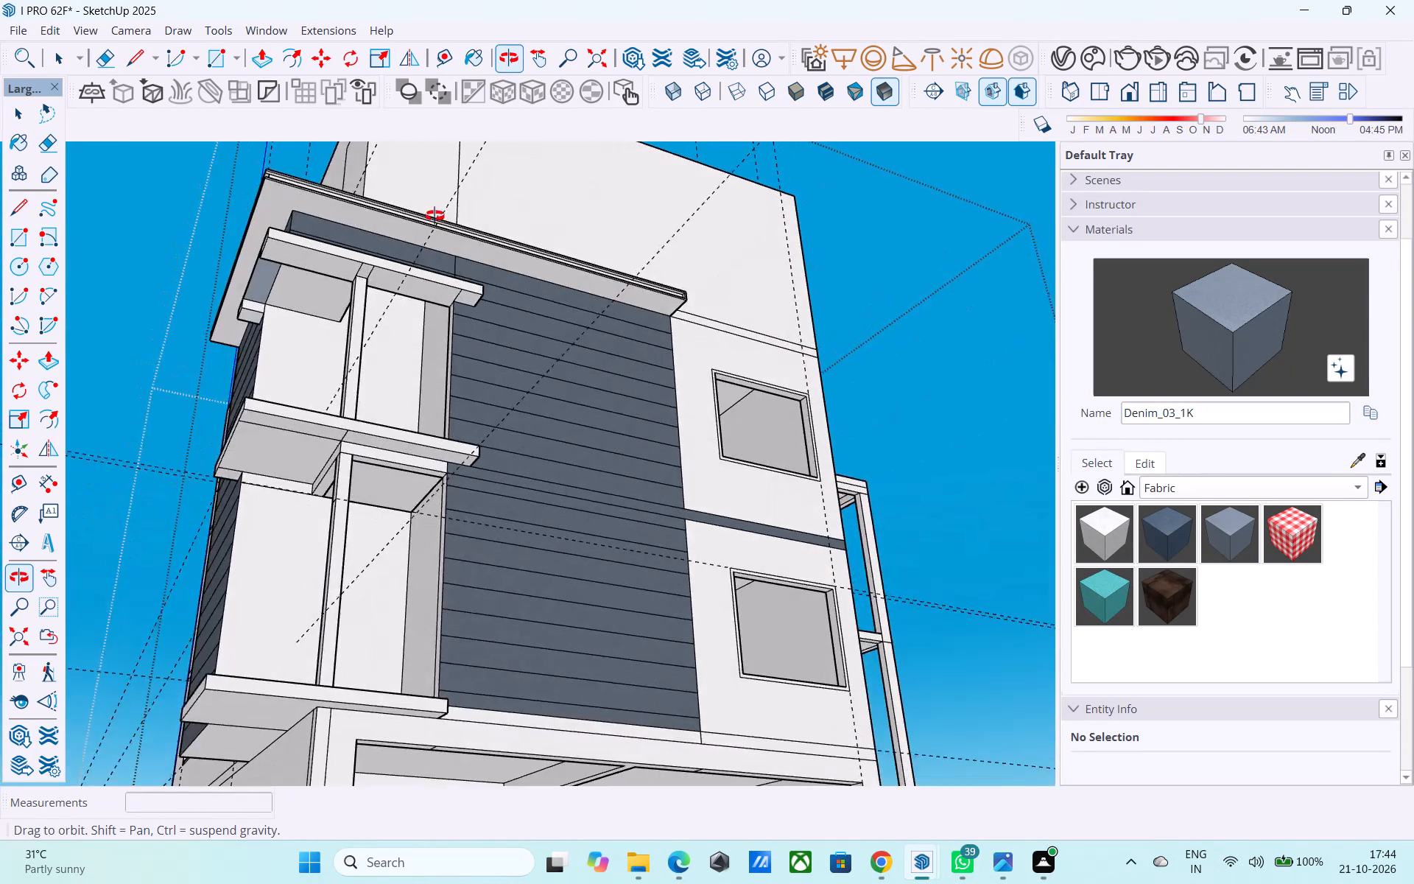
Push the outlined front face at the top-storey corner inward 6".
middle_click_drag(435, 216, 478, 597)
scroll(476, 597, "up", 6)
key("space")
left_click(460, 601)
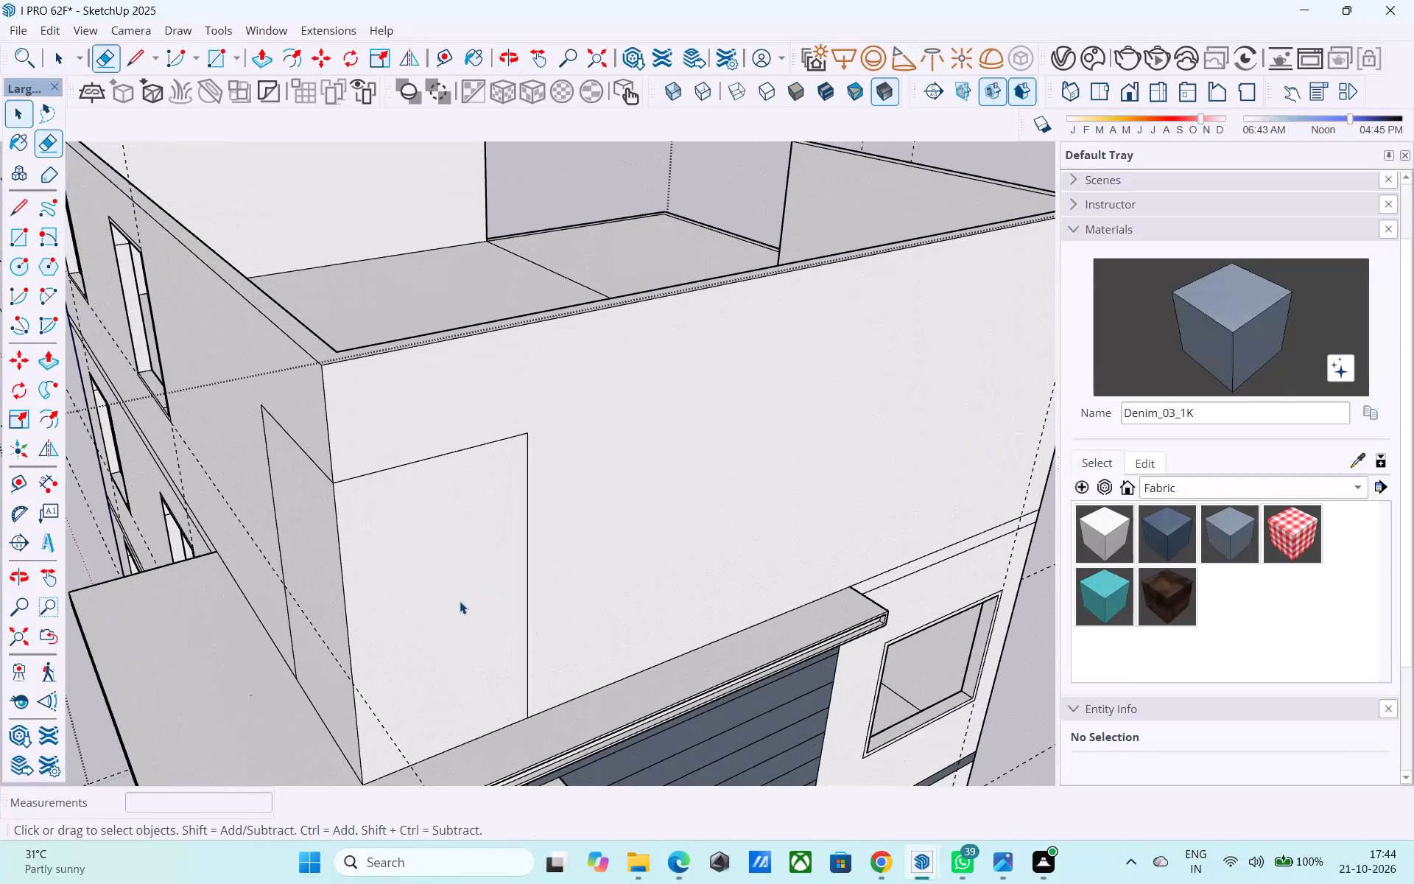
key("p")
left_click(460, 601)
left_click(412, 540)
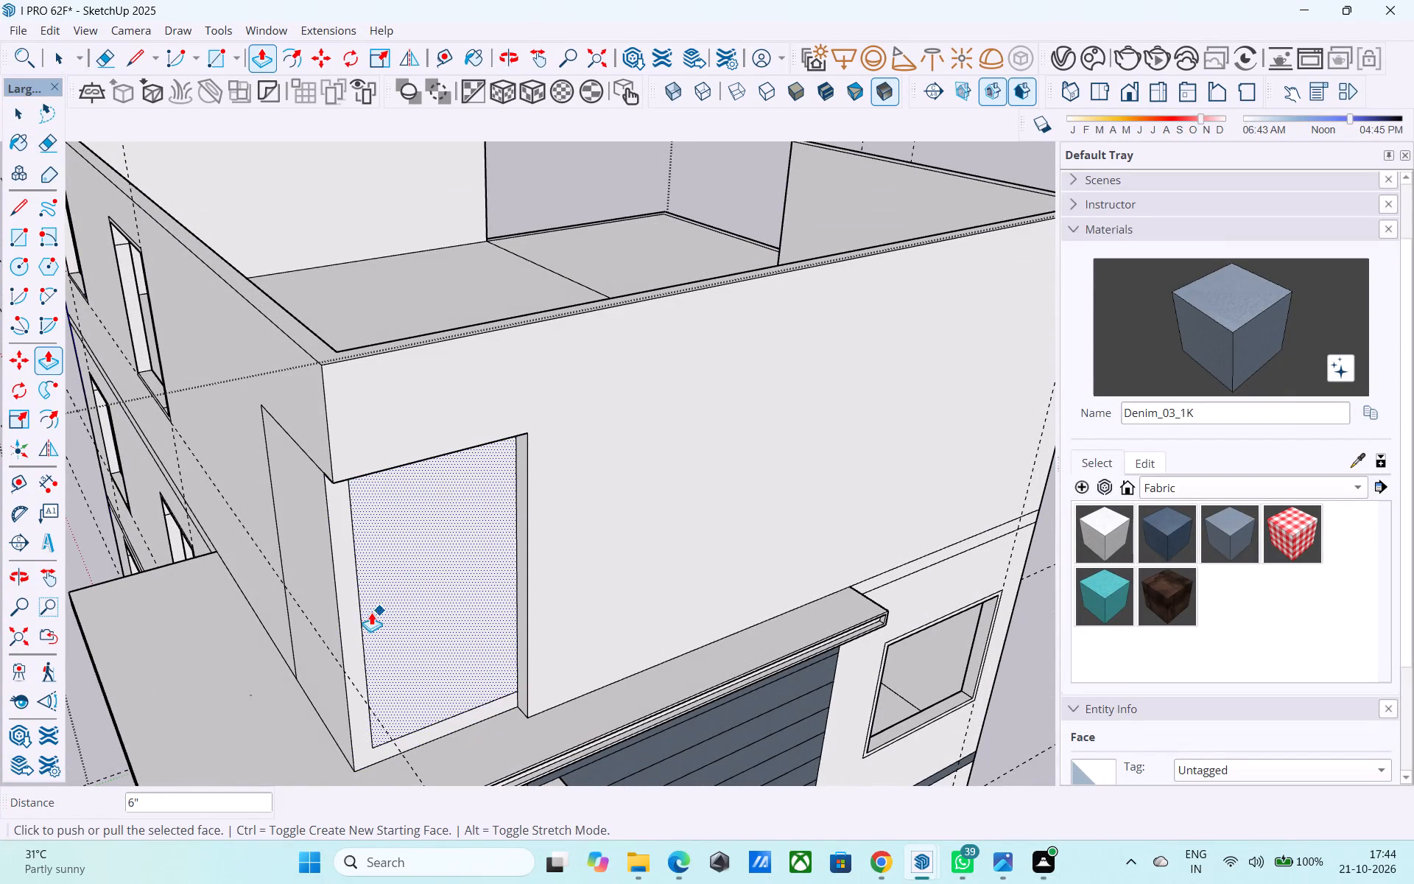
Push the narrow exposed end face of the corner's side wall back 4' to the far edge of the side outline.
key("space")
left_click(354, 613)
key("p")
left_click(354, 613)
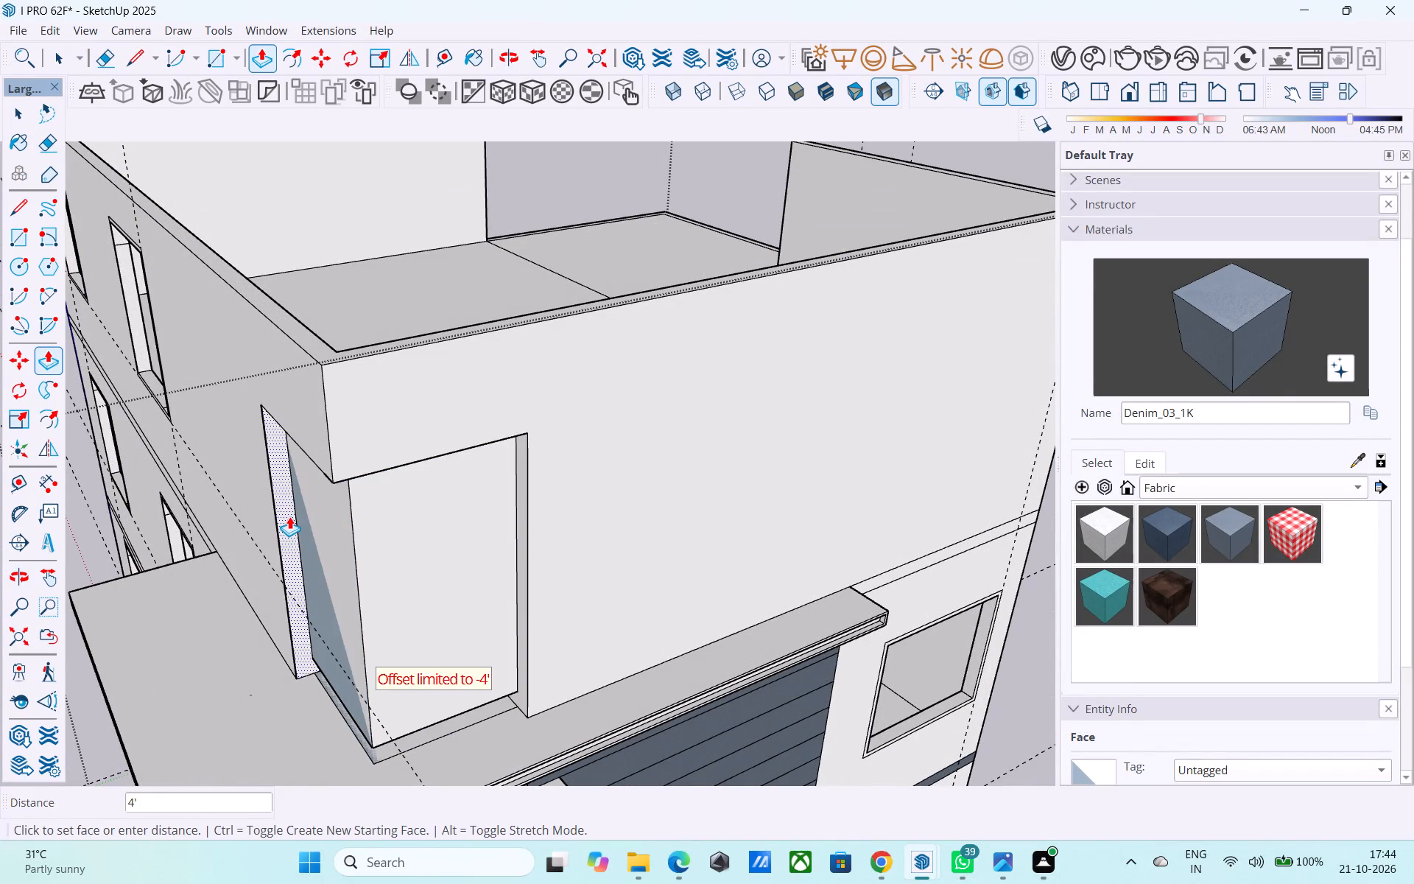
left_click(289, 516)
Delete the two leftover inner faces on the front and side of the corner to cut the opening through.
key("space")
left_click(460, 551)
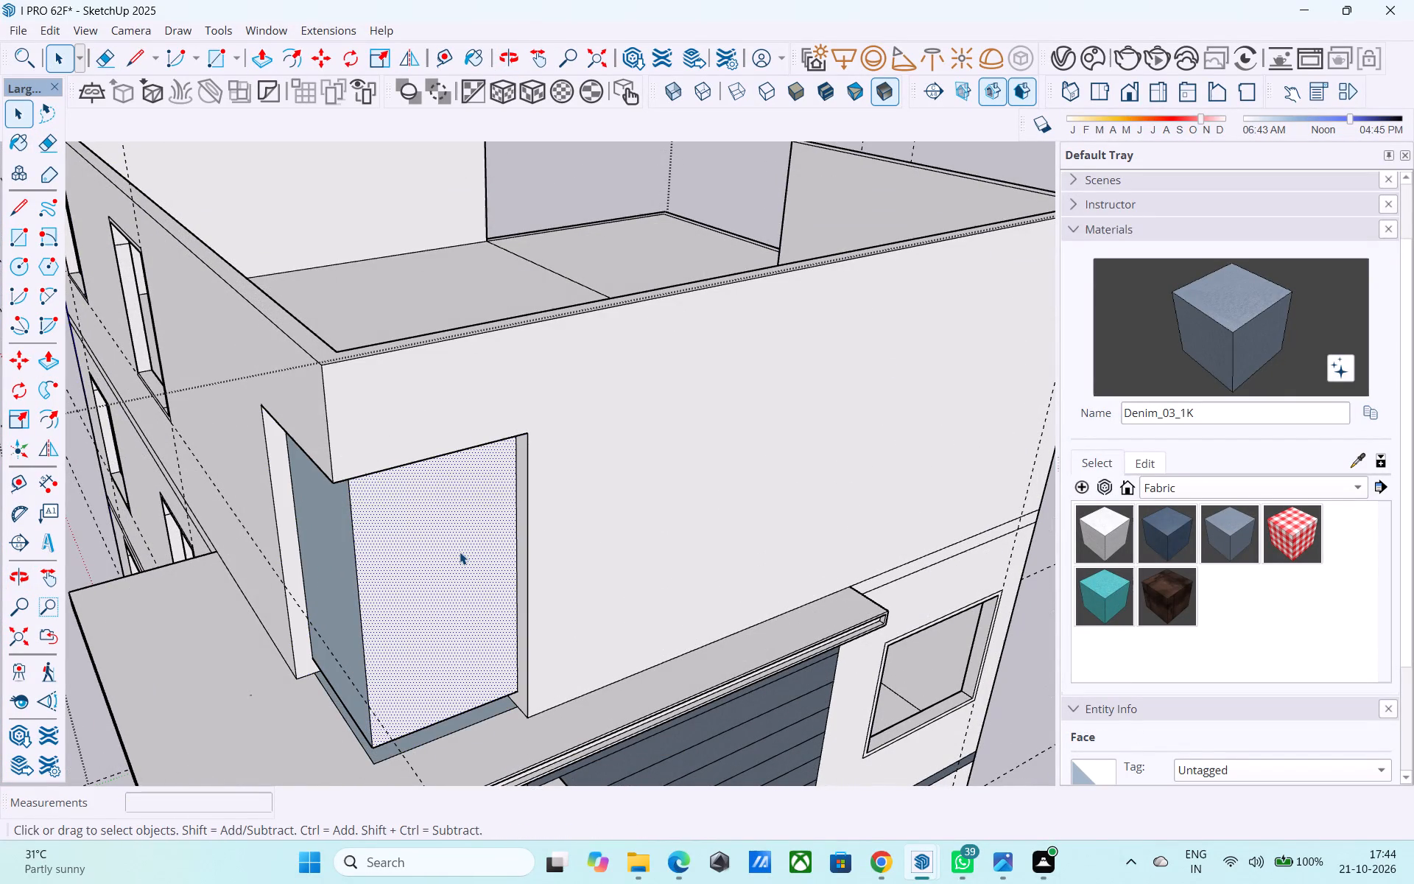
key("Delete")
left_click(344, 584)
key("Delete")
Examine the new corner opening from inside the top storey and from outside the building.
middle_click_drag(348, 586, 416, 441)
scroll(565, 362, "up", 7)
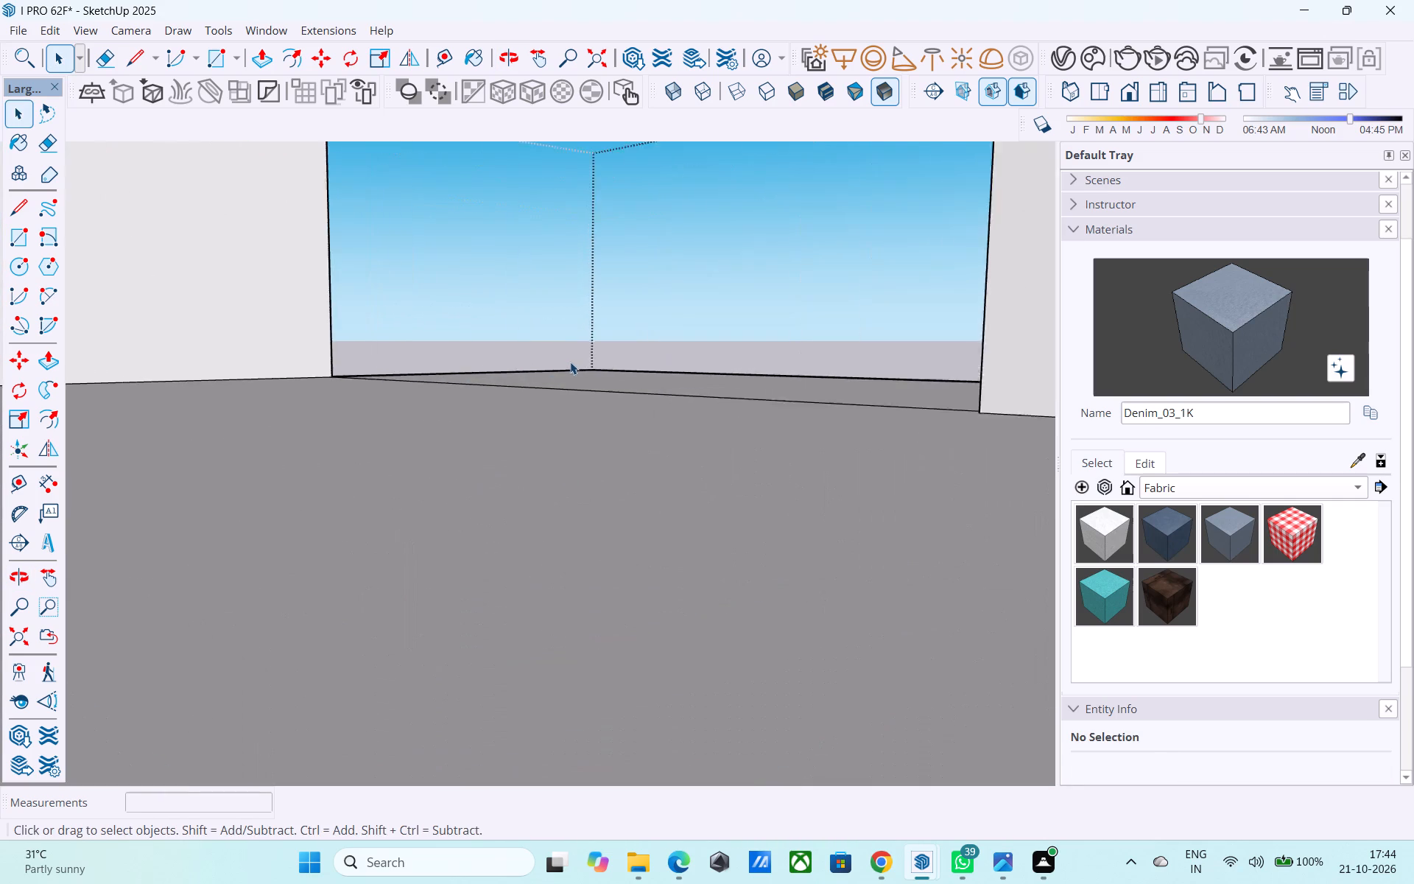
scroll(570, 362, "up", 17)
middle_click_drag(557, 286, 545, 272)
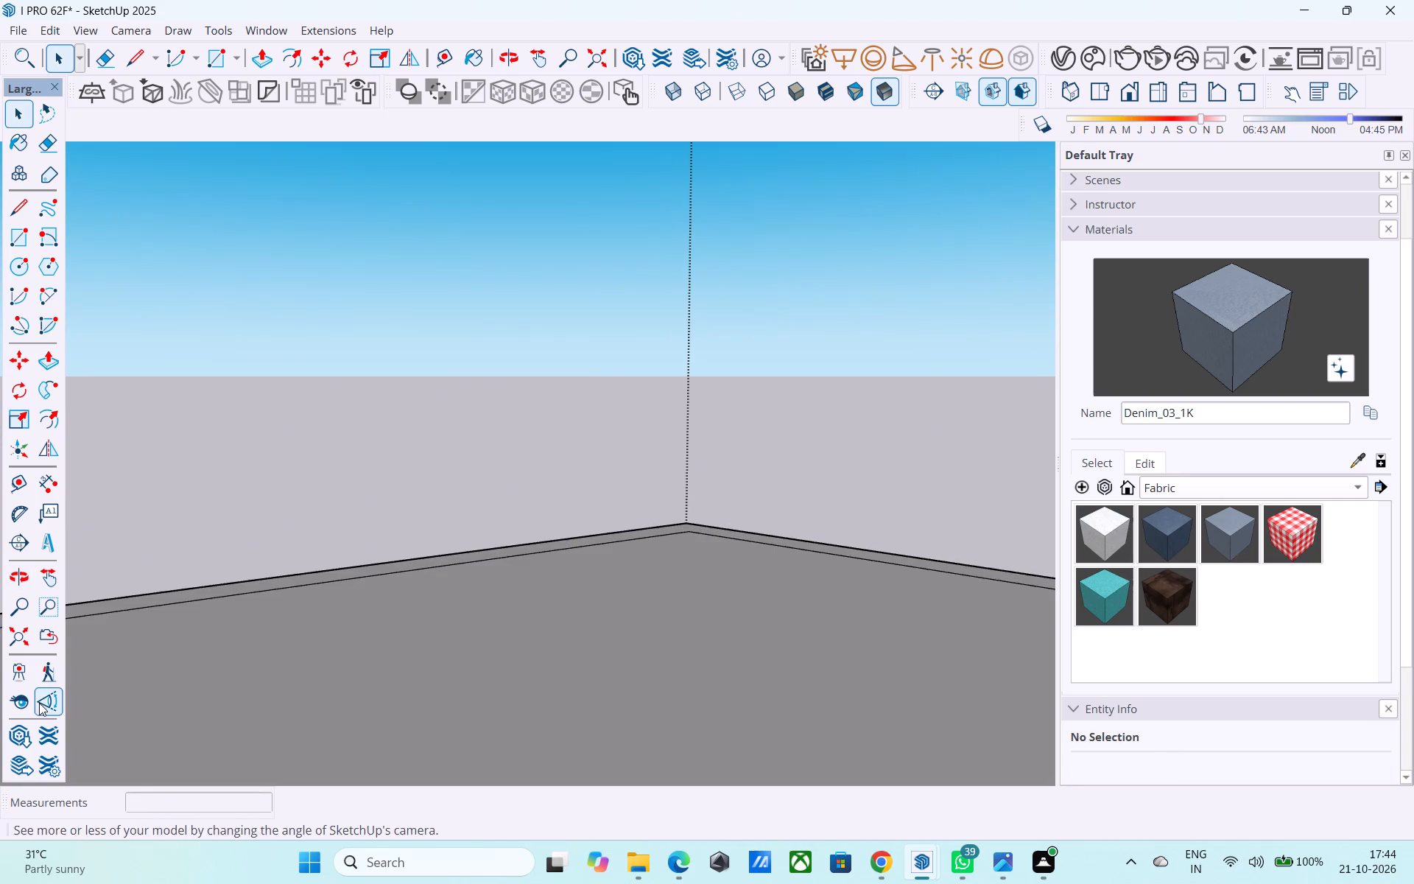
left_click(15, 710)
left_click_drag(427, 524, 1255, 386)
left_click_drag(423, 373, 1395, 583)
left_click_drag(482, 343, 1154, 365)
left_click_drag(689, 293, 764, 256)
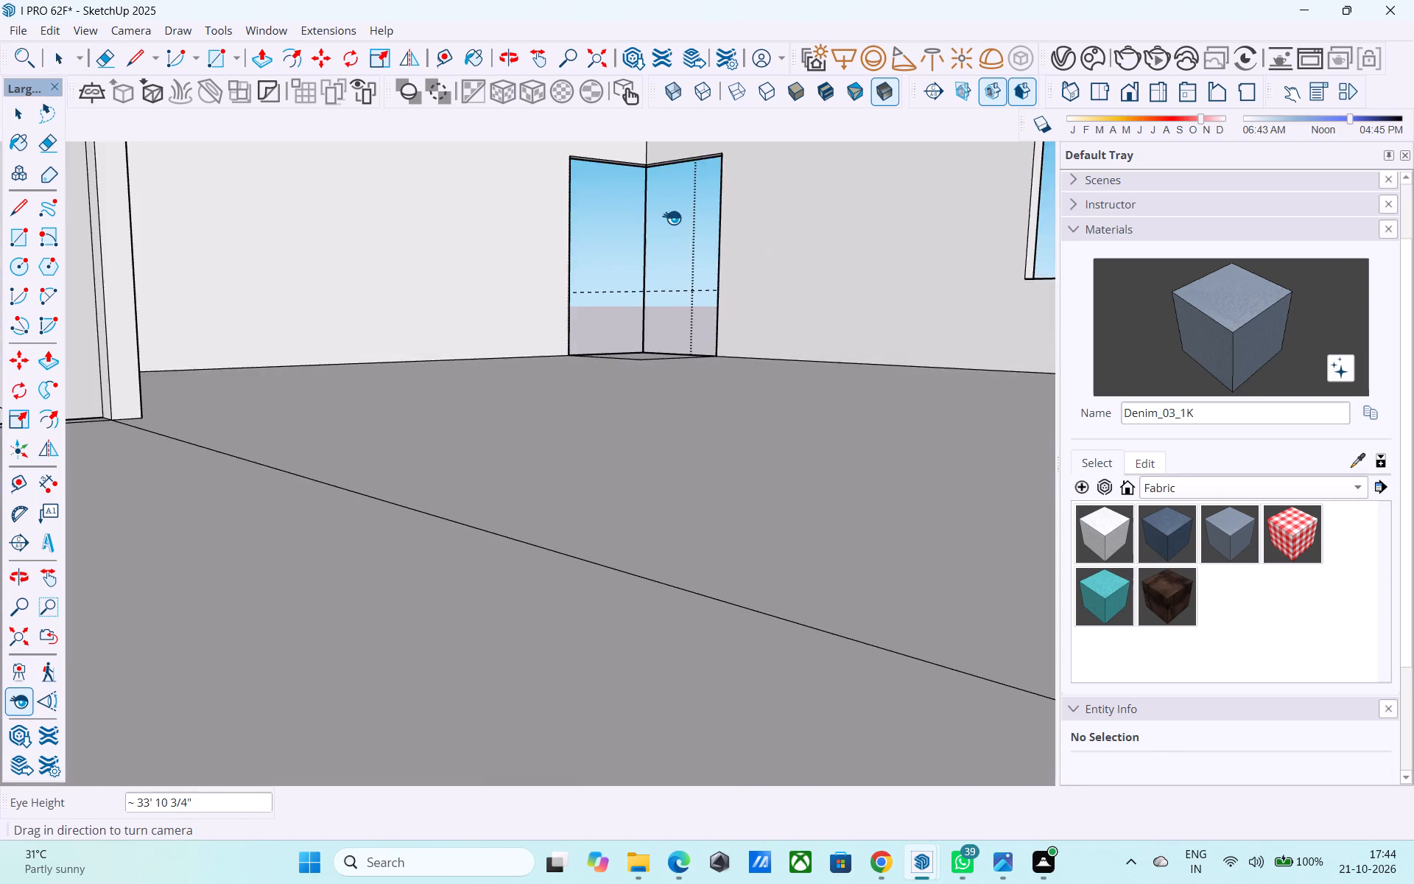
scroll(672, 217, "down", 7)
middle_click_drag(638, 268, 866, 433)
scroll(880, 404, "down", 17)
middle_click_drag(605, 466, 1088, 387)
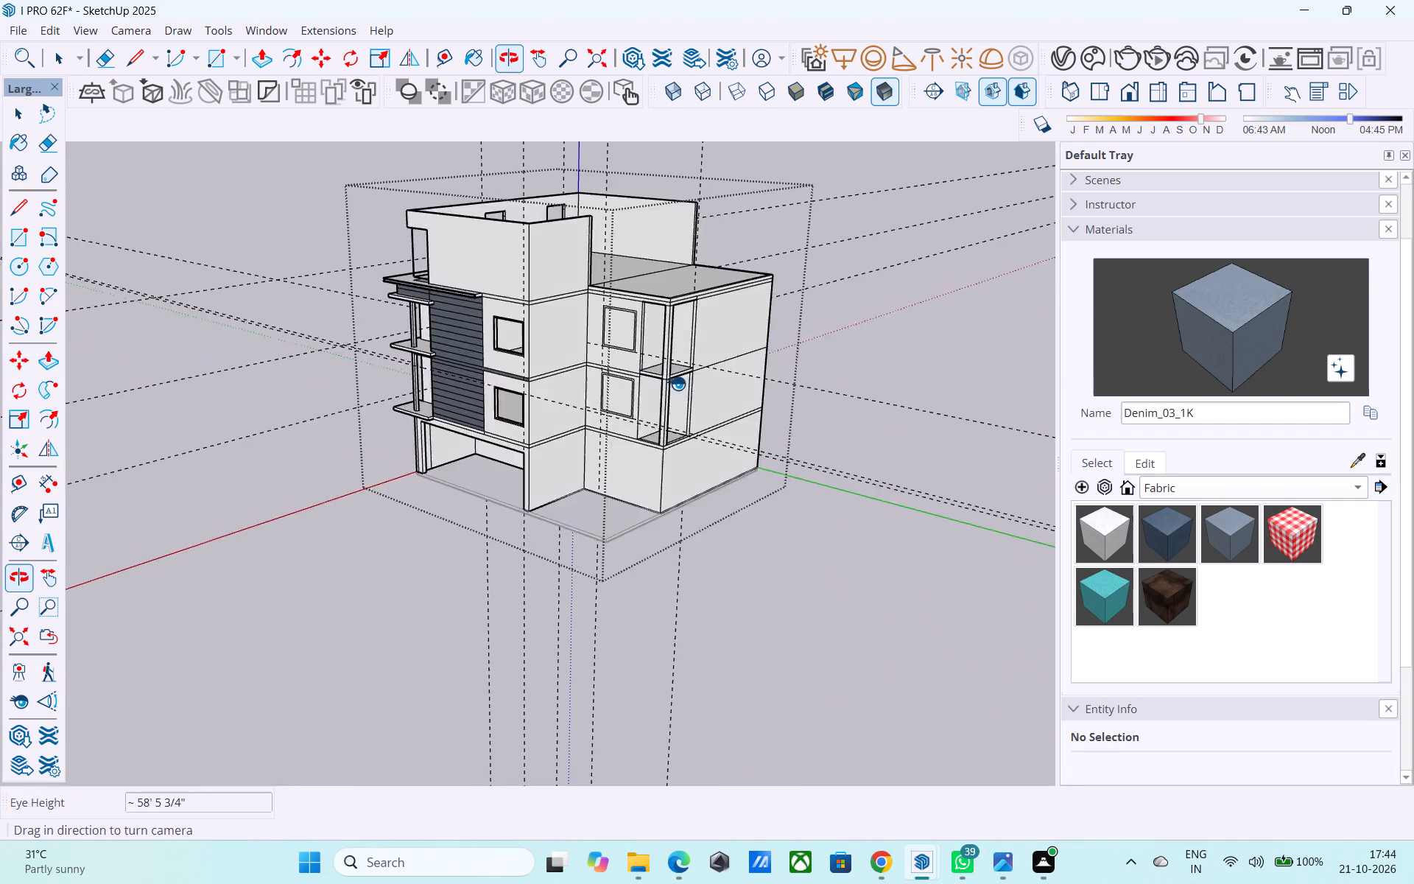
middle_click_drag(742, 351, 1079, 318)
middle_click_drag(863, 298, 1025, 295)
scroll(828, 186, "up", 15)
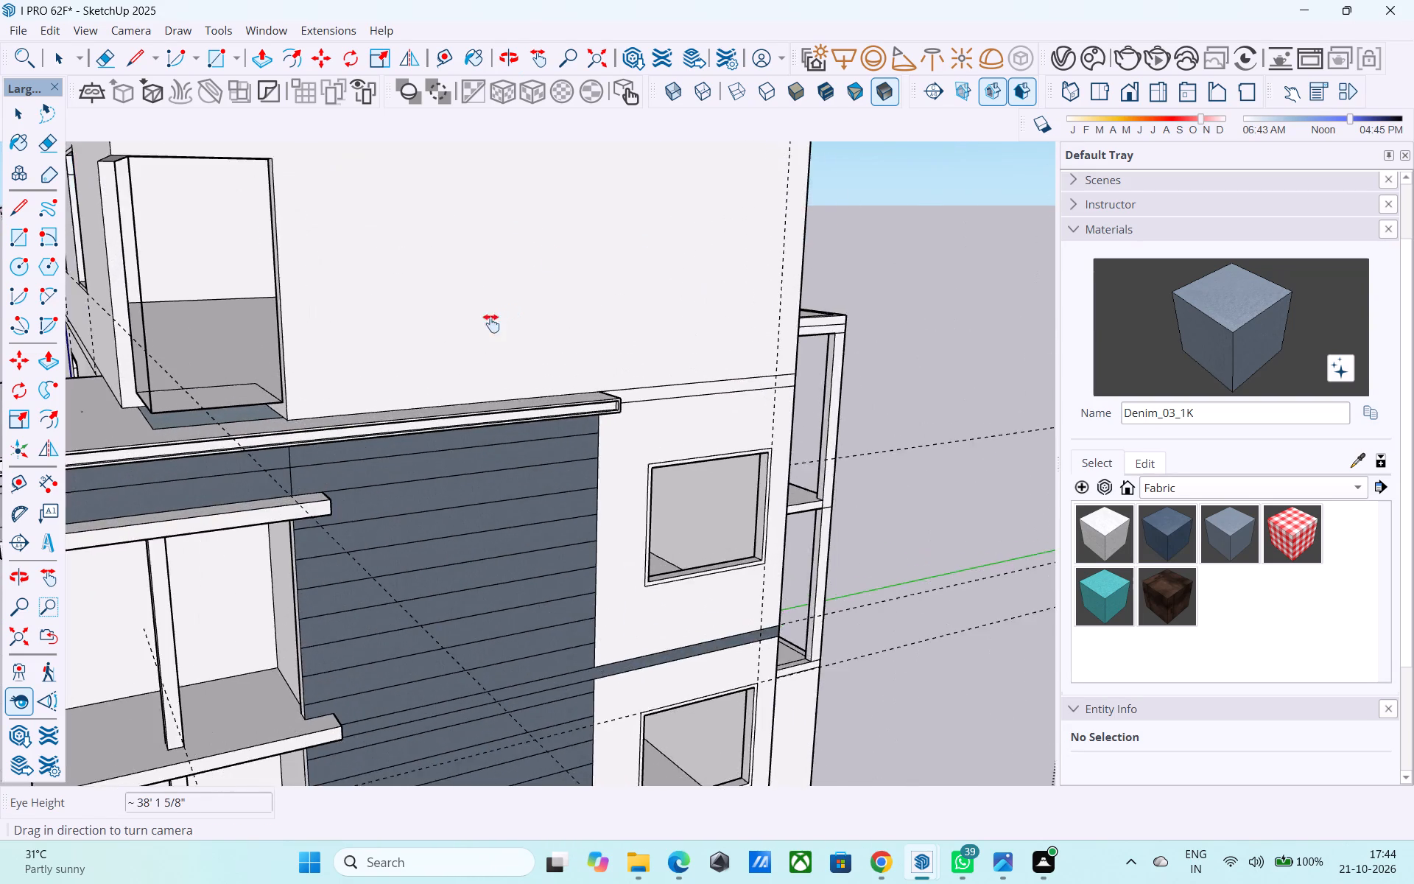
Draw three vertical 6" edges closing the dark gap beneath the top-storey corner opening: at the outer corner and both ends.
middle_click_drag(491, 323, 644, 393, "shift")
scroll(569, 379, "down", 2)
middle_click_drag(559, 376, 573, 311)
key("space")
scroll(491, 452, "up", 1)
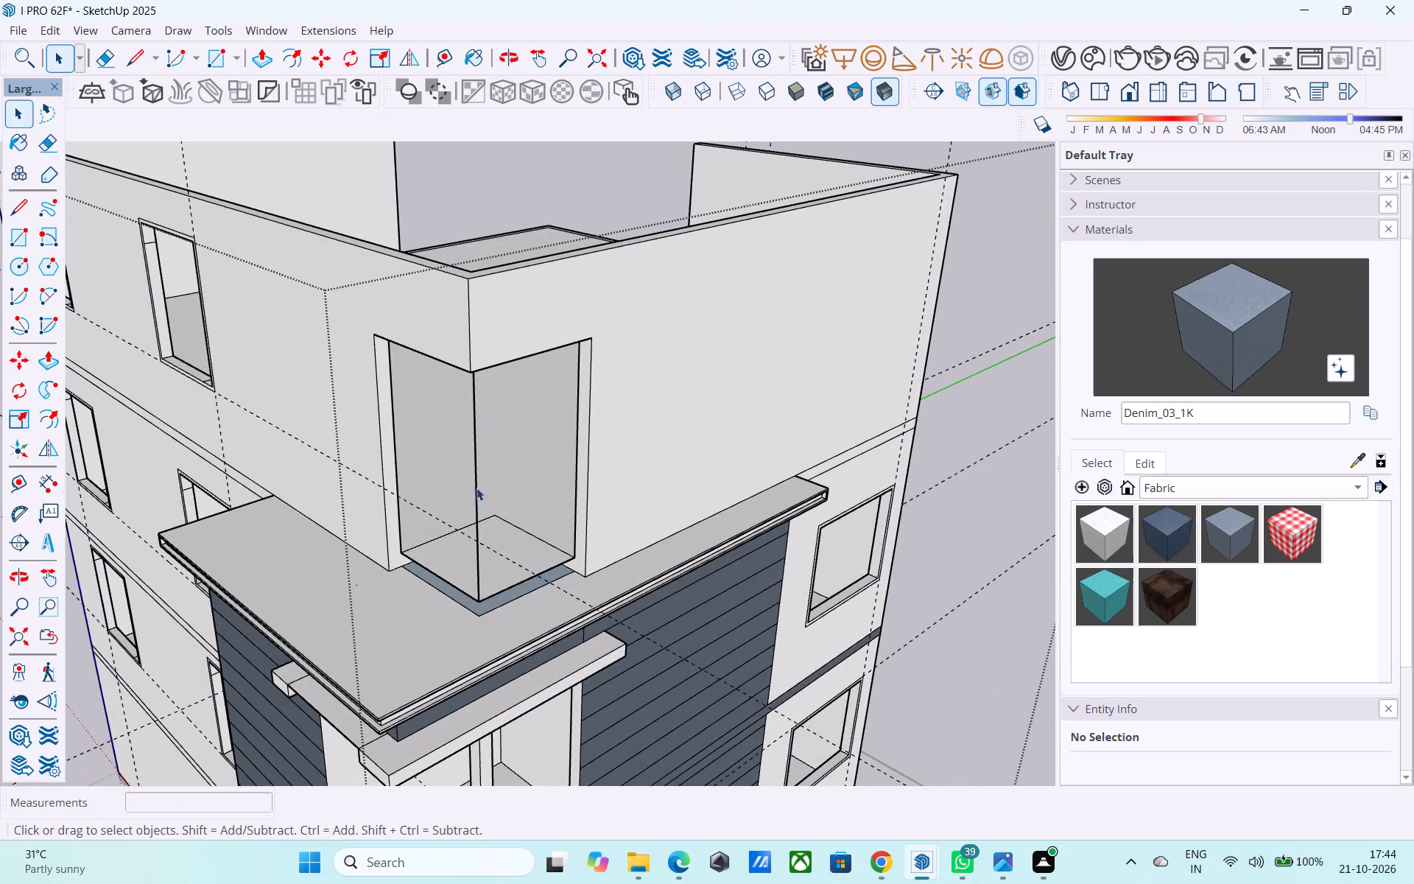
middle_click_drag(493, 544, 480, 516)
key("l")
scroll(472, 555, "up", 9)
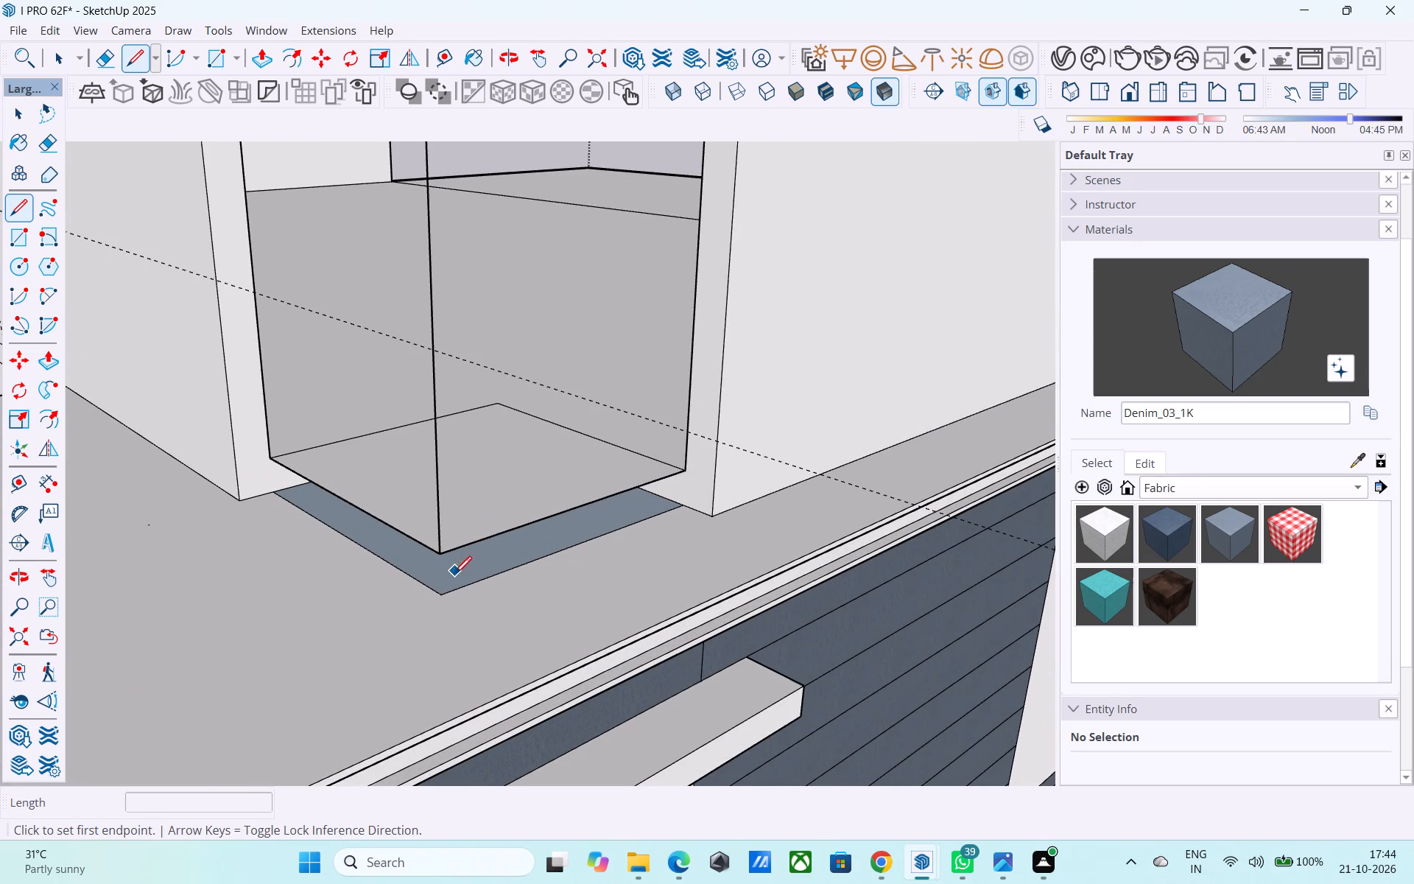
left_click(449, 591)
left_click(447, 554)
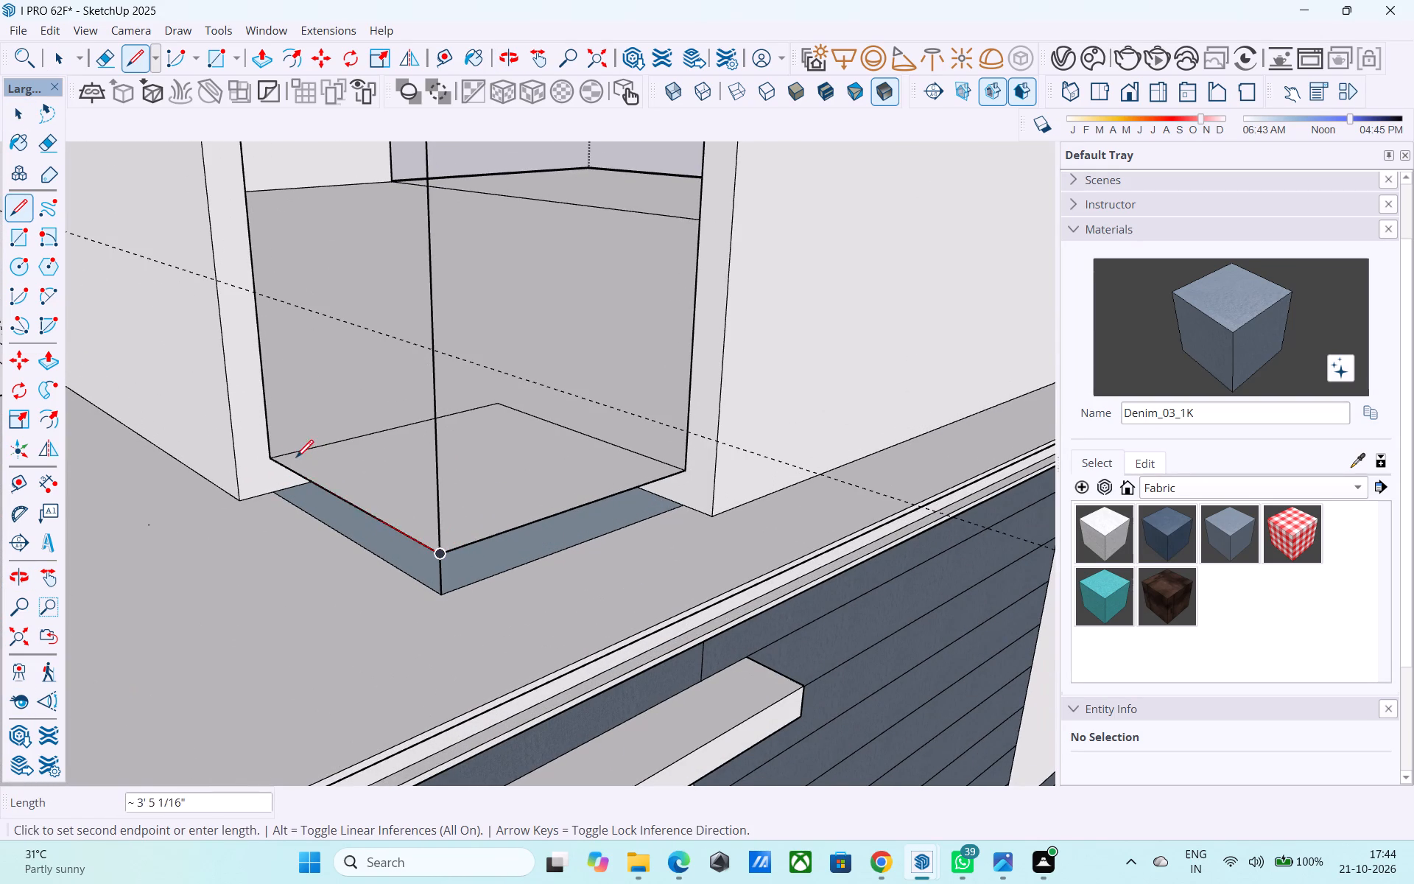
key("l")
left_click(275, 452)
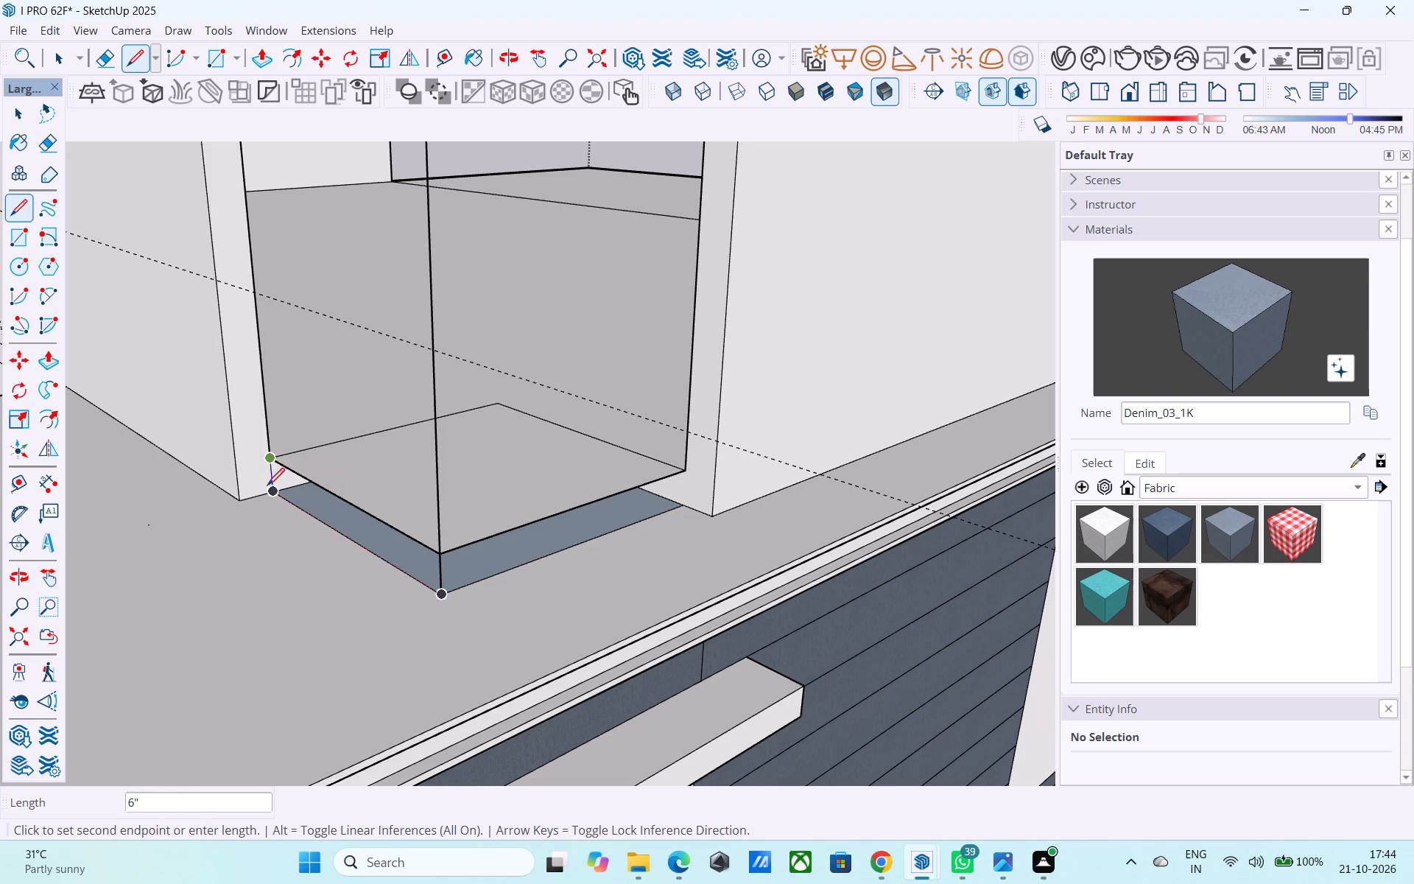
left_click(267, 487)
left_click(680, 480)
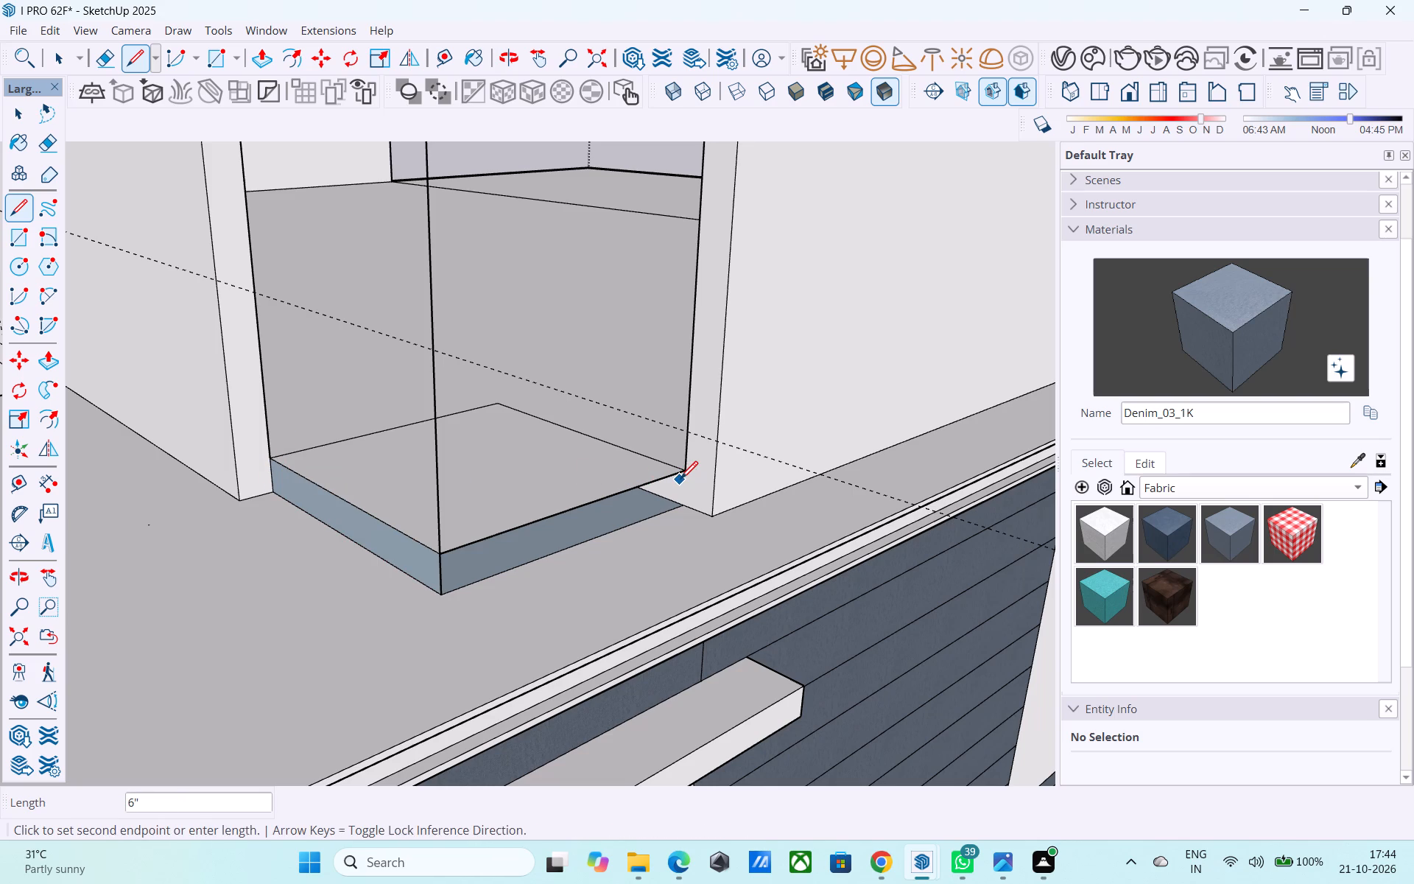
key("l")
left_click(683, 469)
left_click(679, 505)
Pull the two outer faces of the corner opening's sill outward 6", flush with the adjoining wall faces.
key("space")
left_click(666, 504)
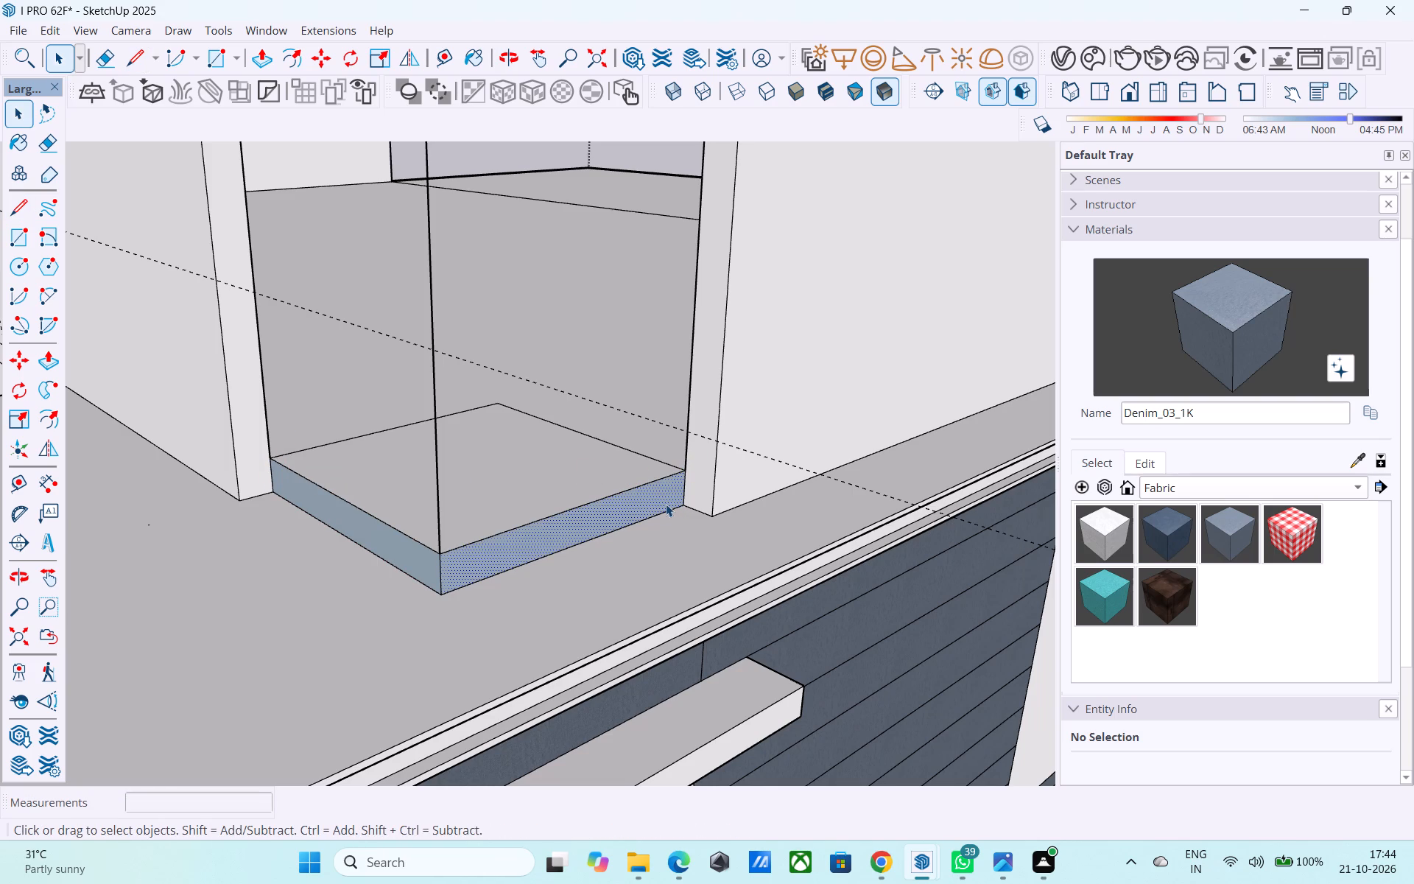
key("p")
left_click(666, 502)
left_click(770, 387)
key("space")
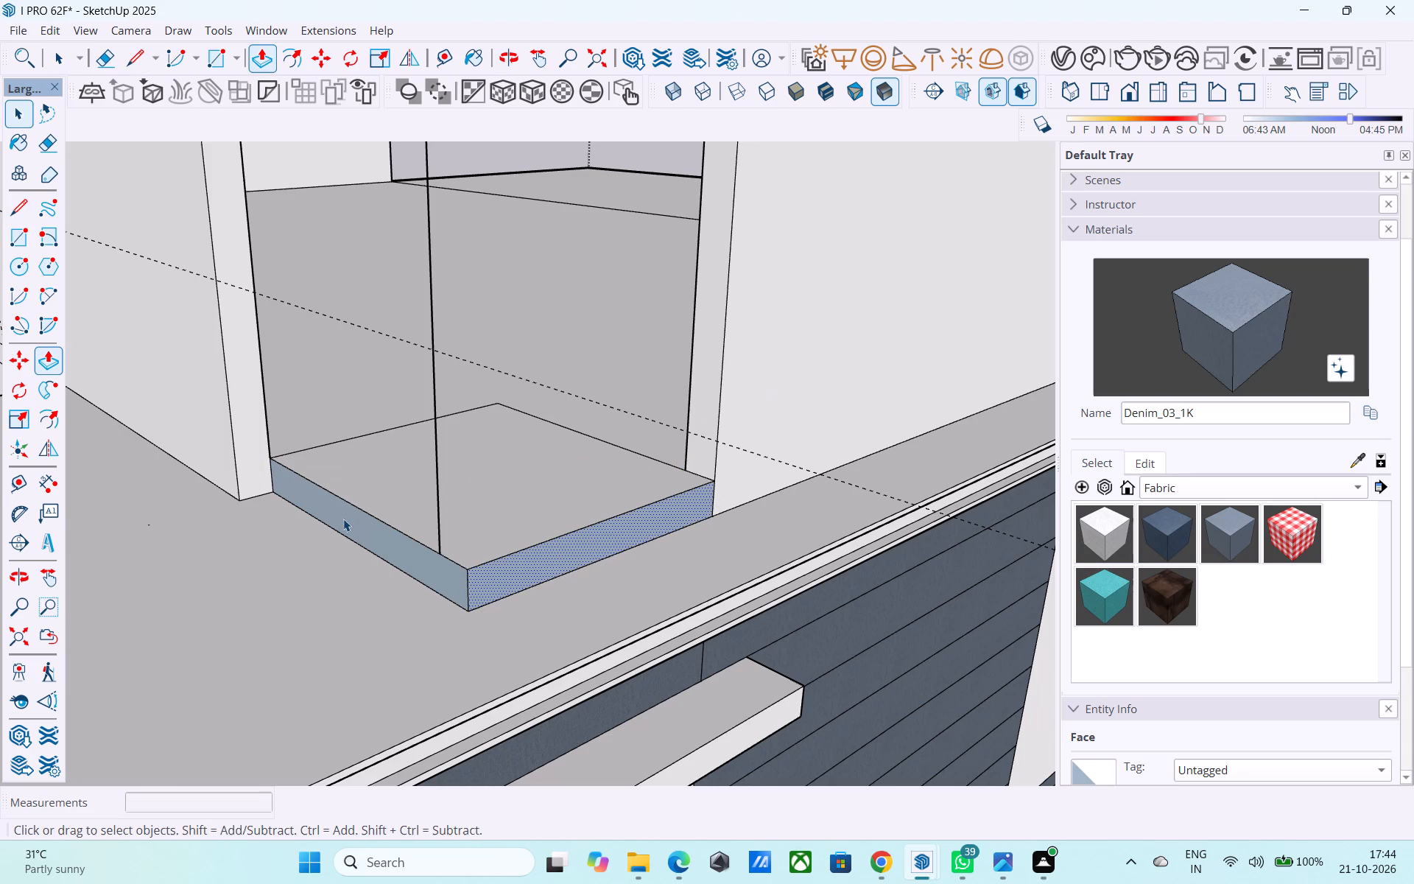
left_click(343, 519)
key("p")
left_click(343, 519)
left_click(237, 368)
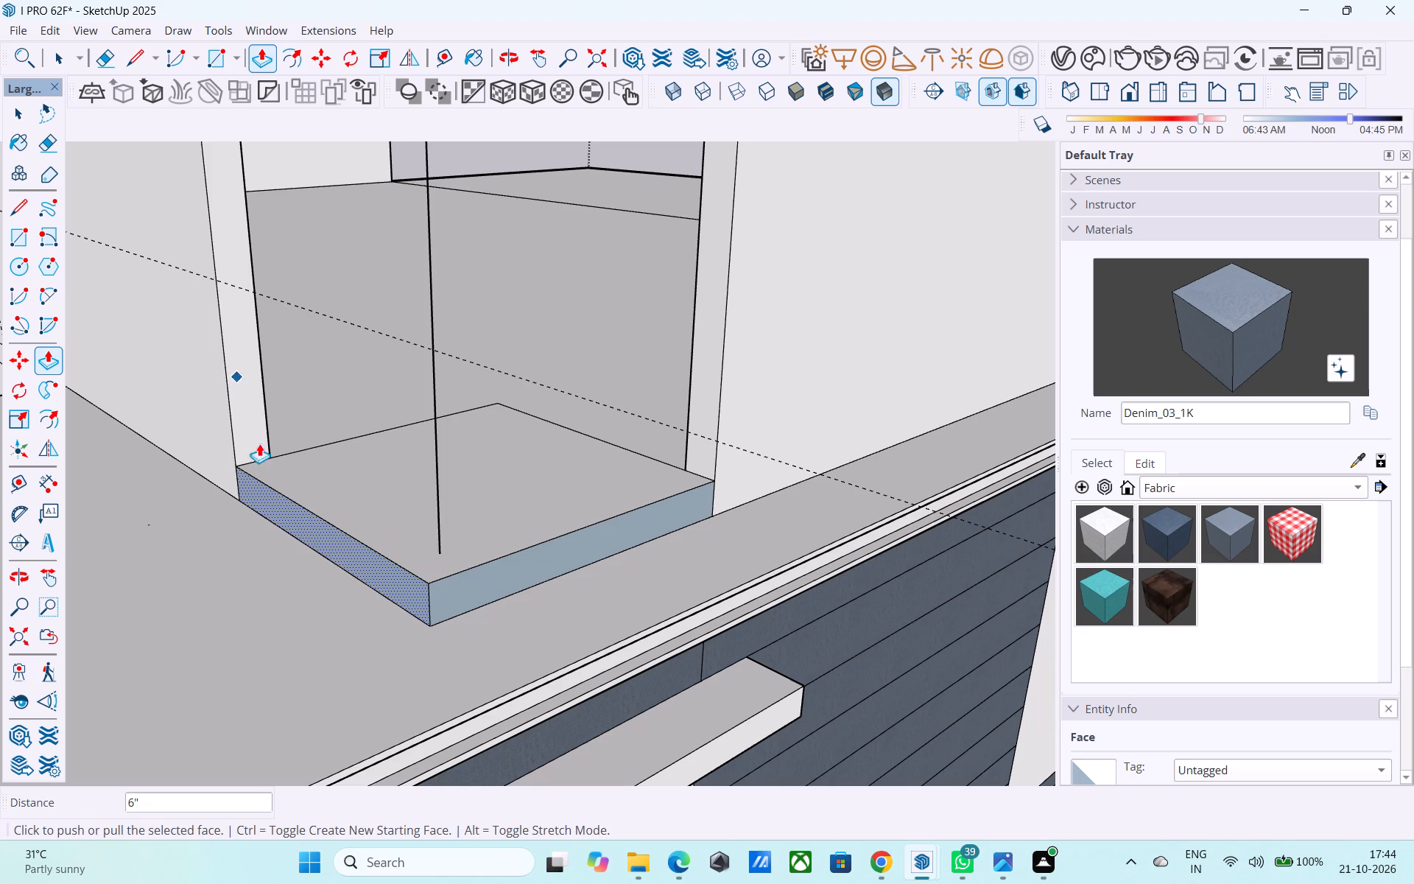
Reverse the two outer sill faces of the corner opening so their front sides face outward.
key("space")
left_click(342, 551)
right_click(342, 551)
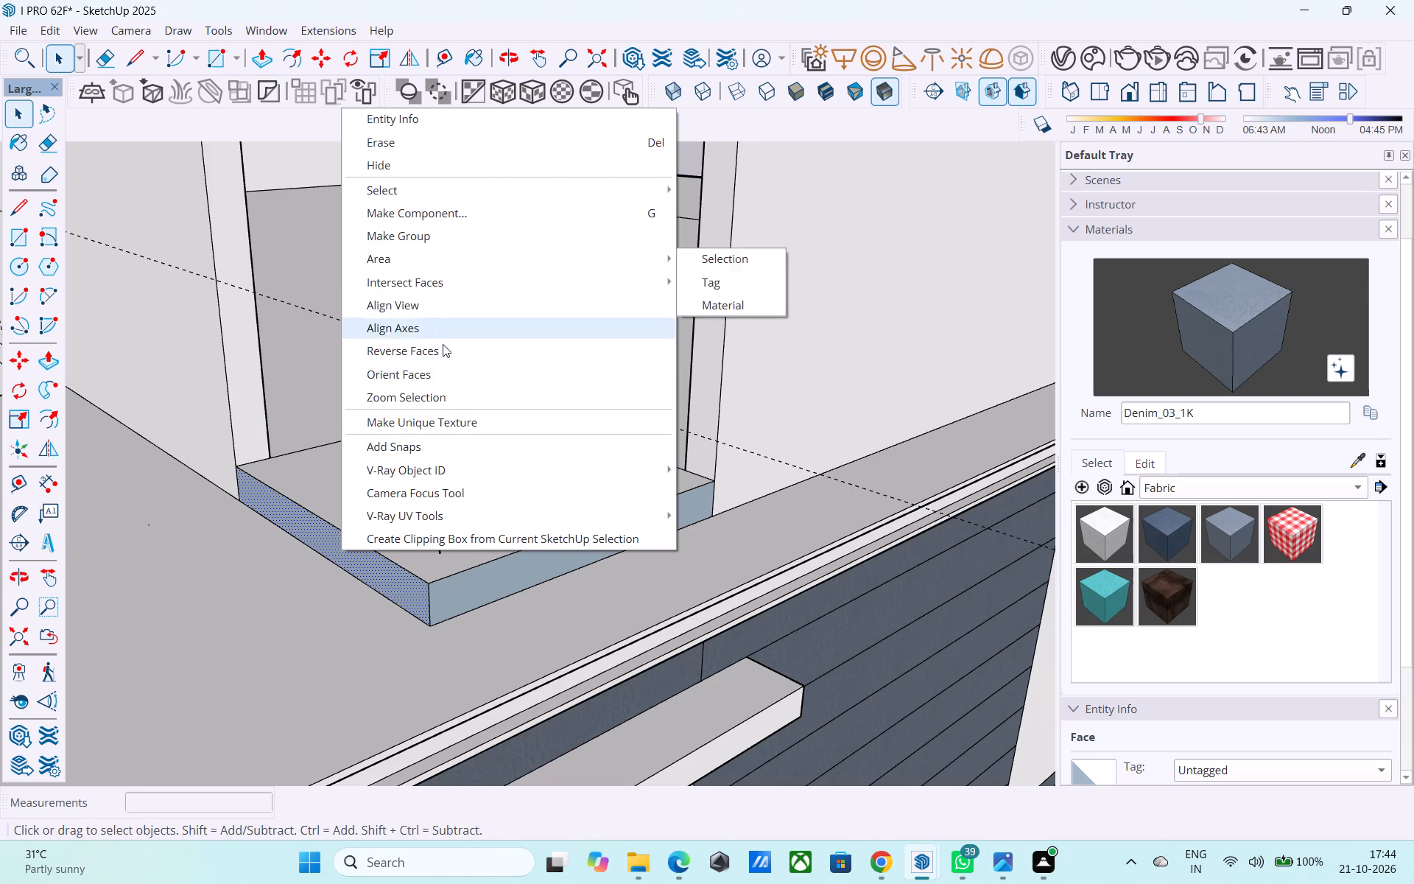
left_click(462, 351)
left_click(527, 565)
right_click_drag(527, 565, 519, 530)
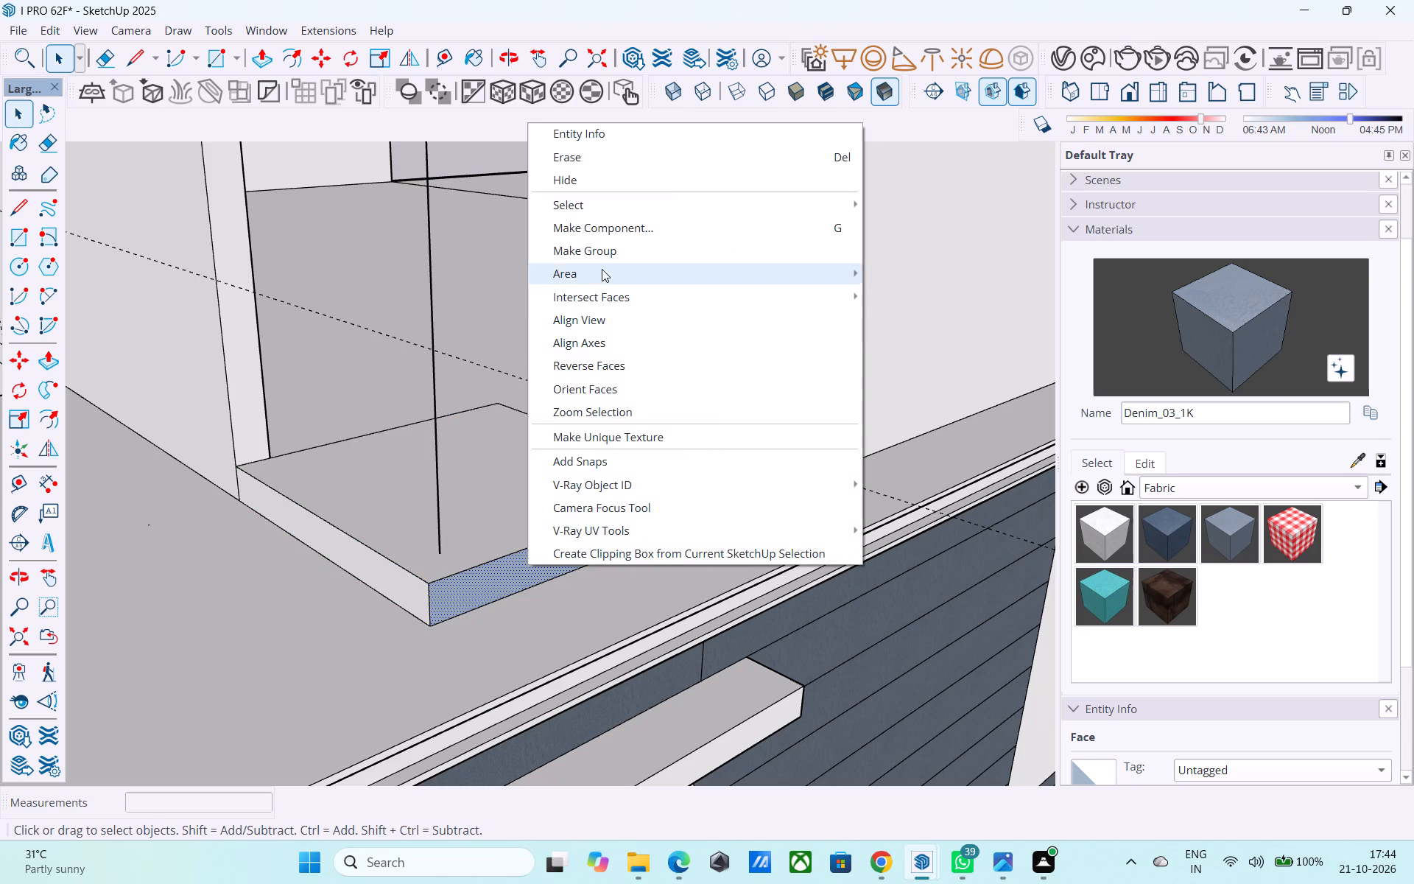
left_click(623, 372)
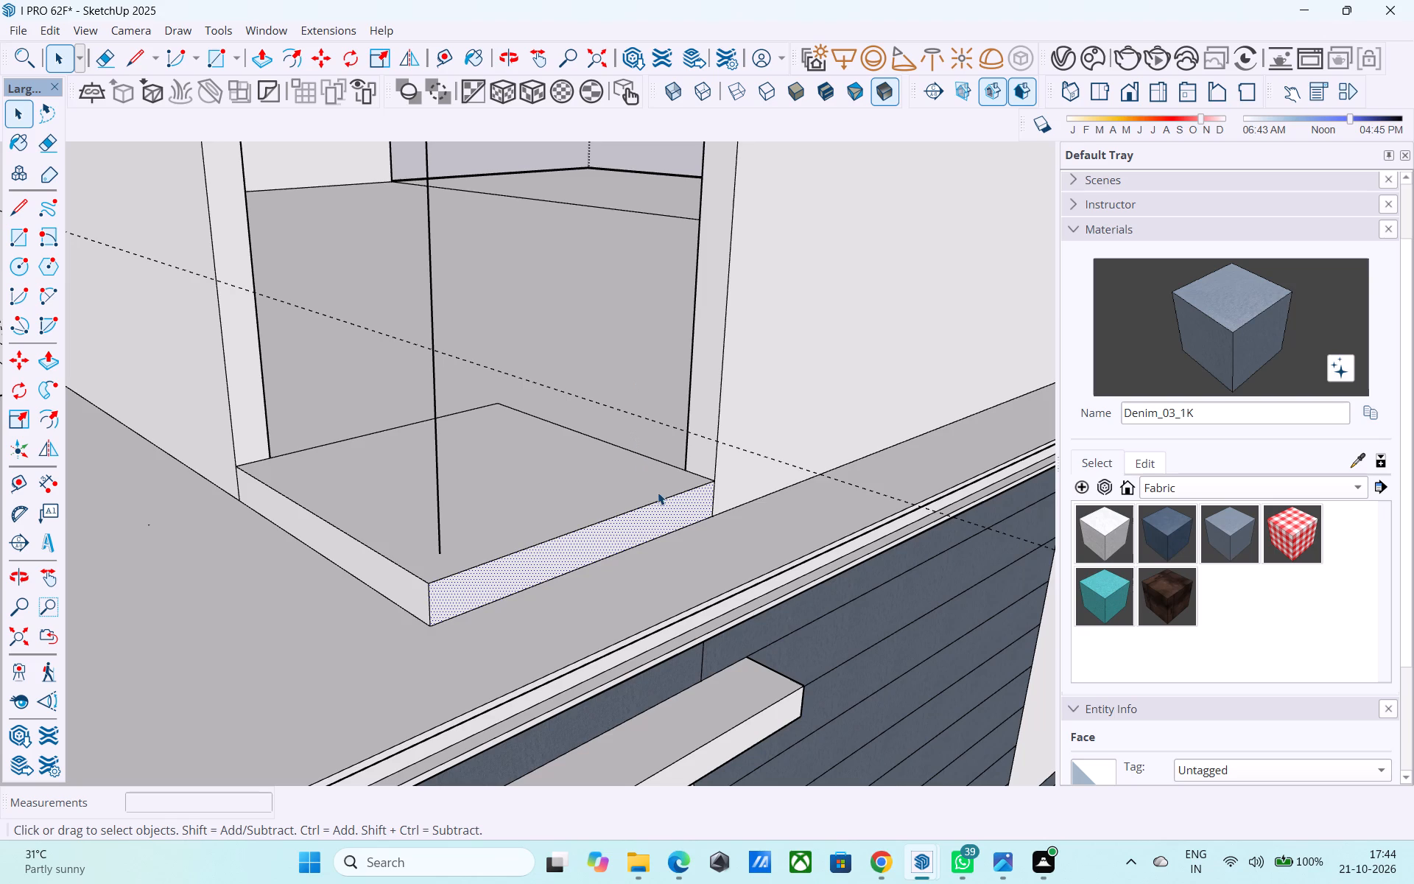
Erase the leftover vertical edge standing inside the top-storey corner opening.
scroll(652, 518, "down", 1)
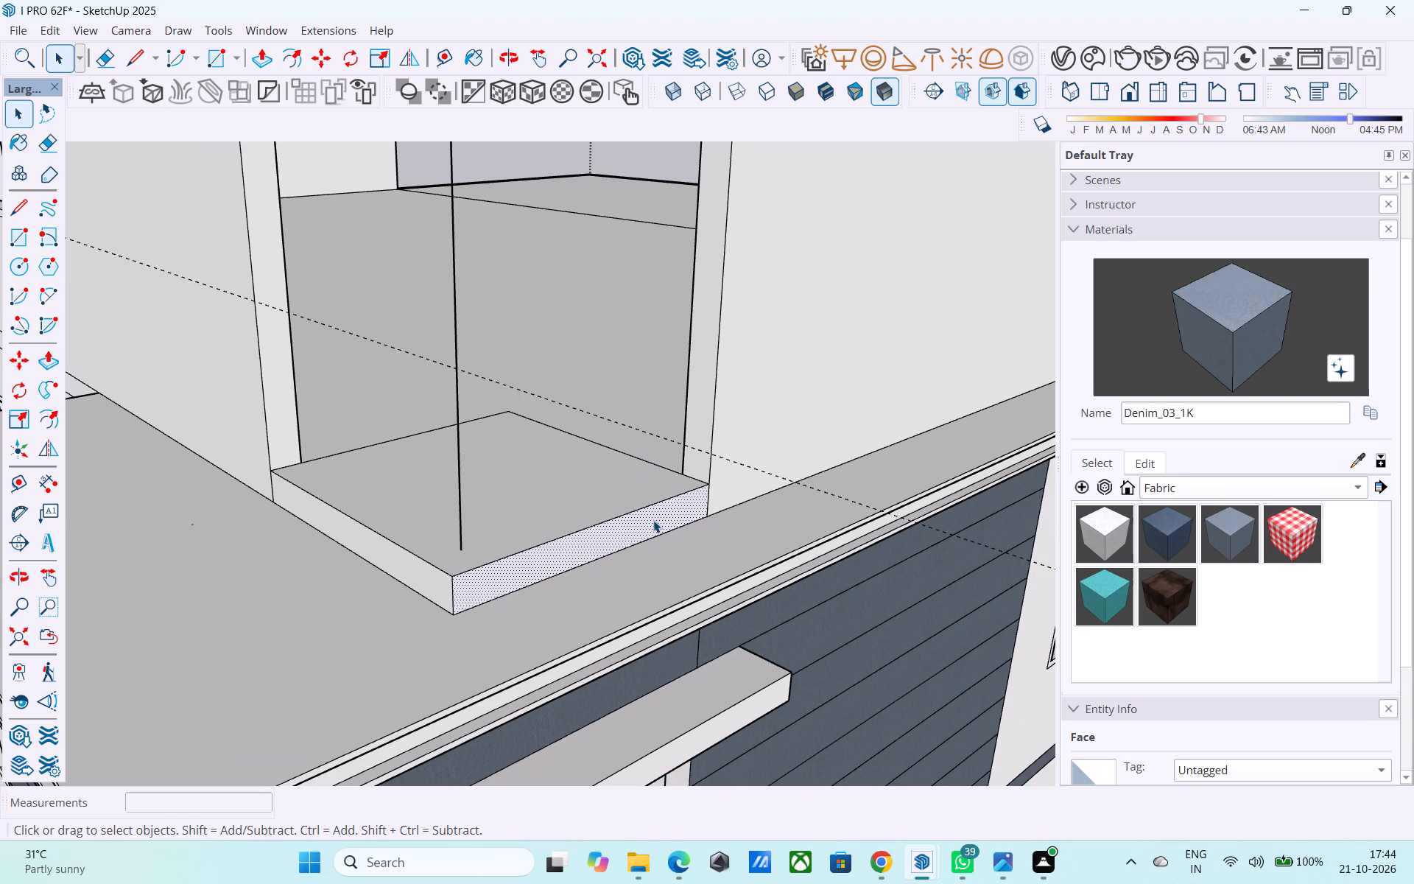
scroll(641, 509, "down", 1)
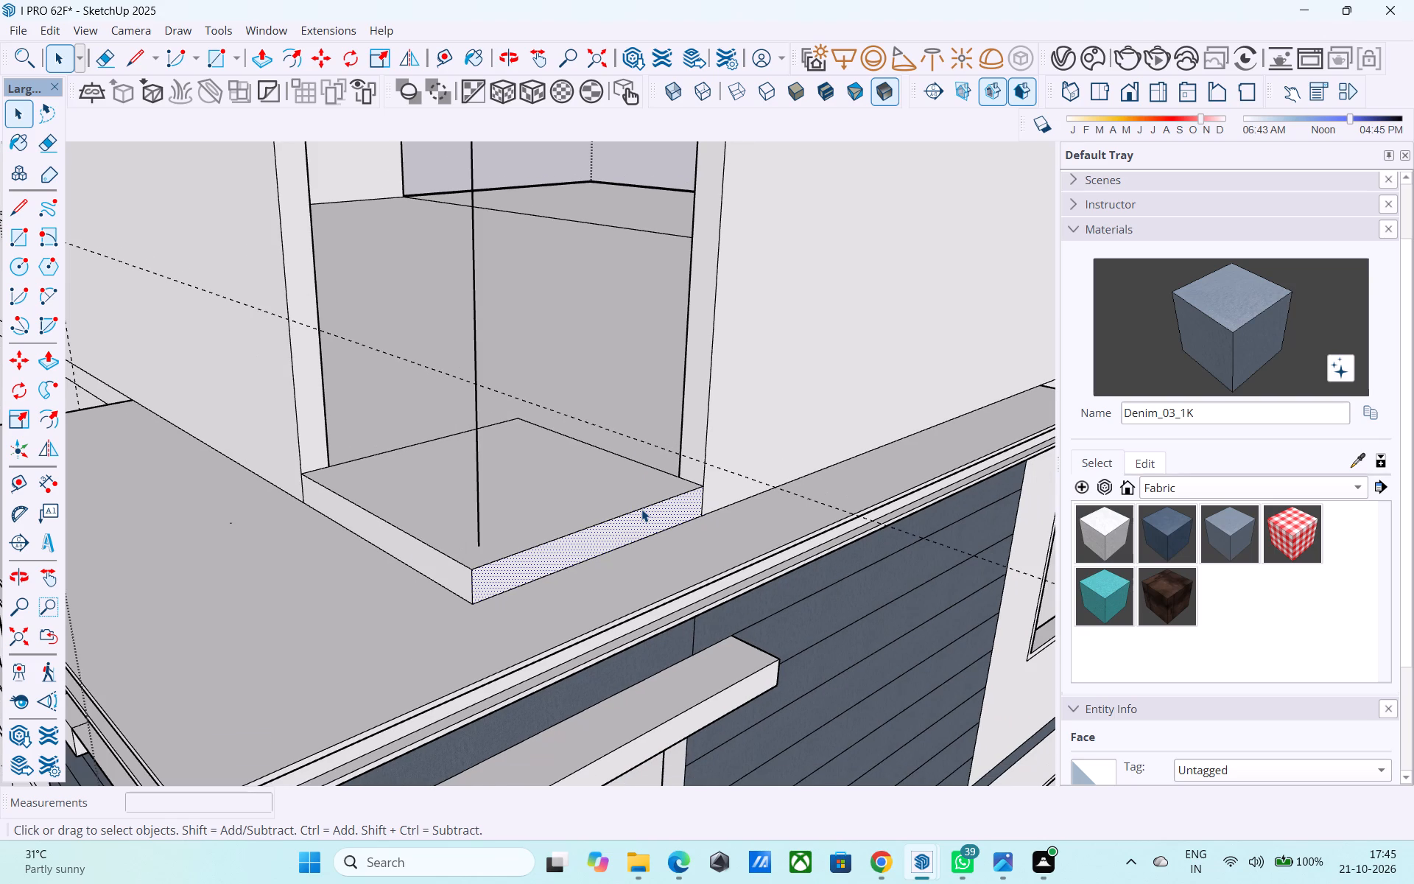
scroll(641, 509, "down", 1)
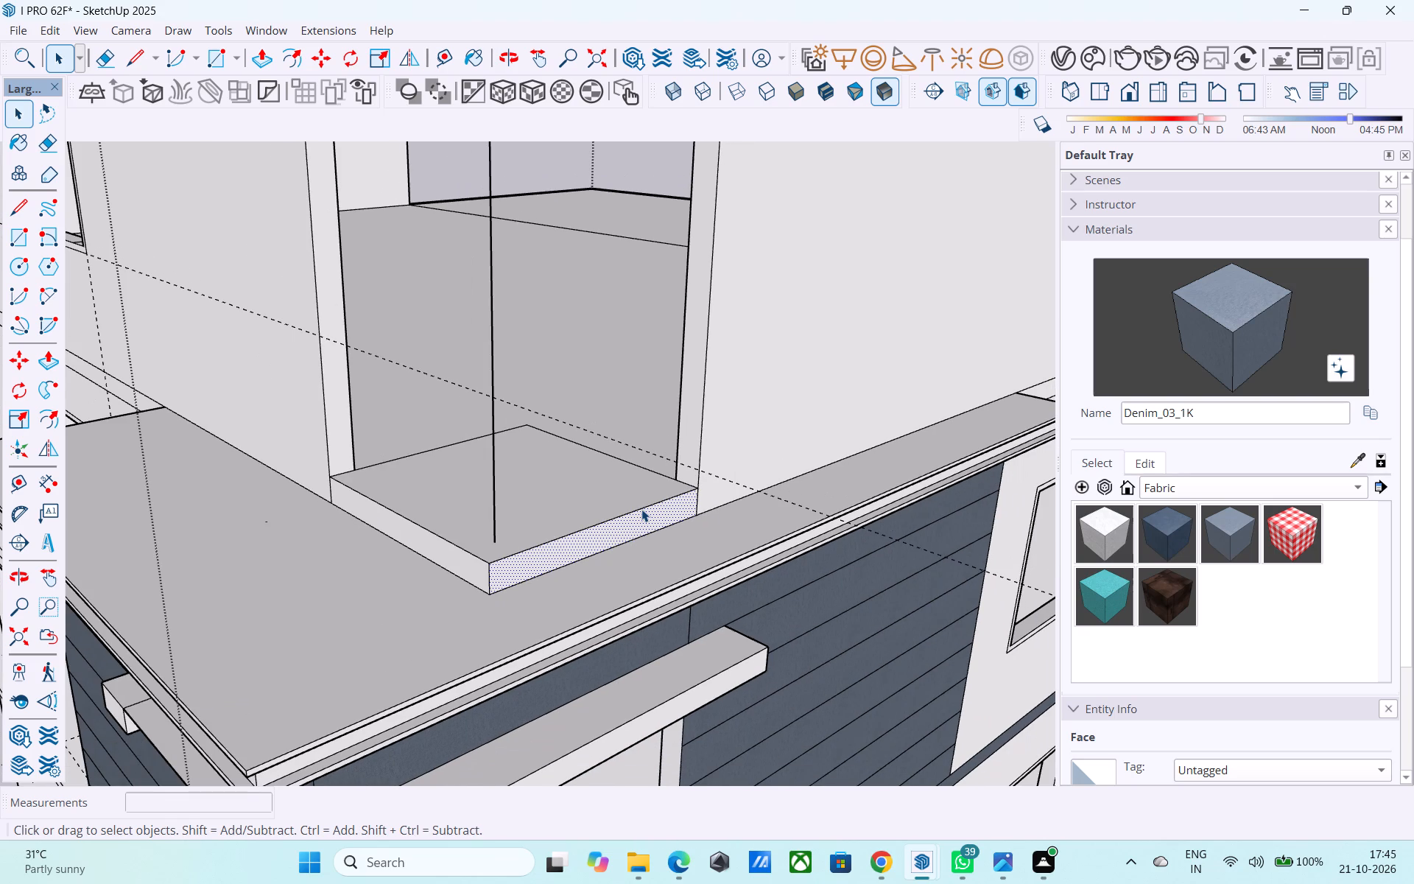
scroll(651, 508, "down", 3)
scroll(646, 607, "down", 1)
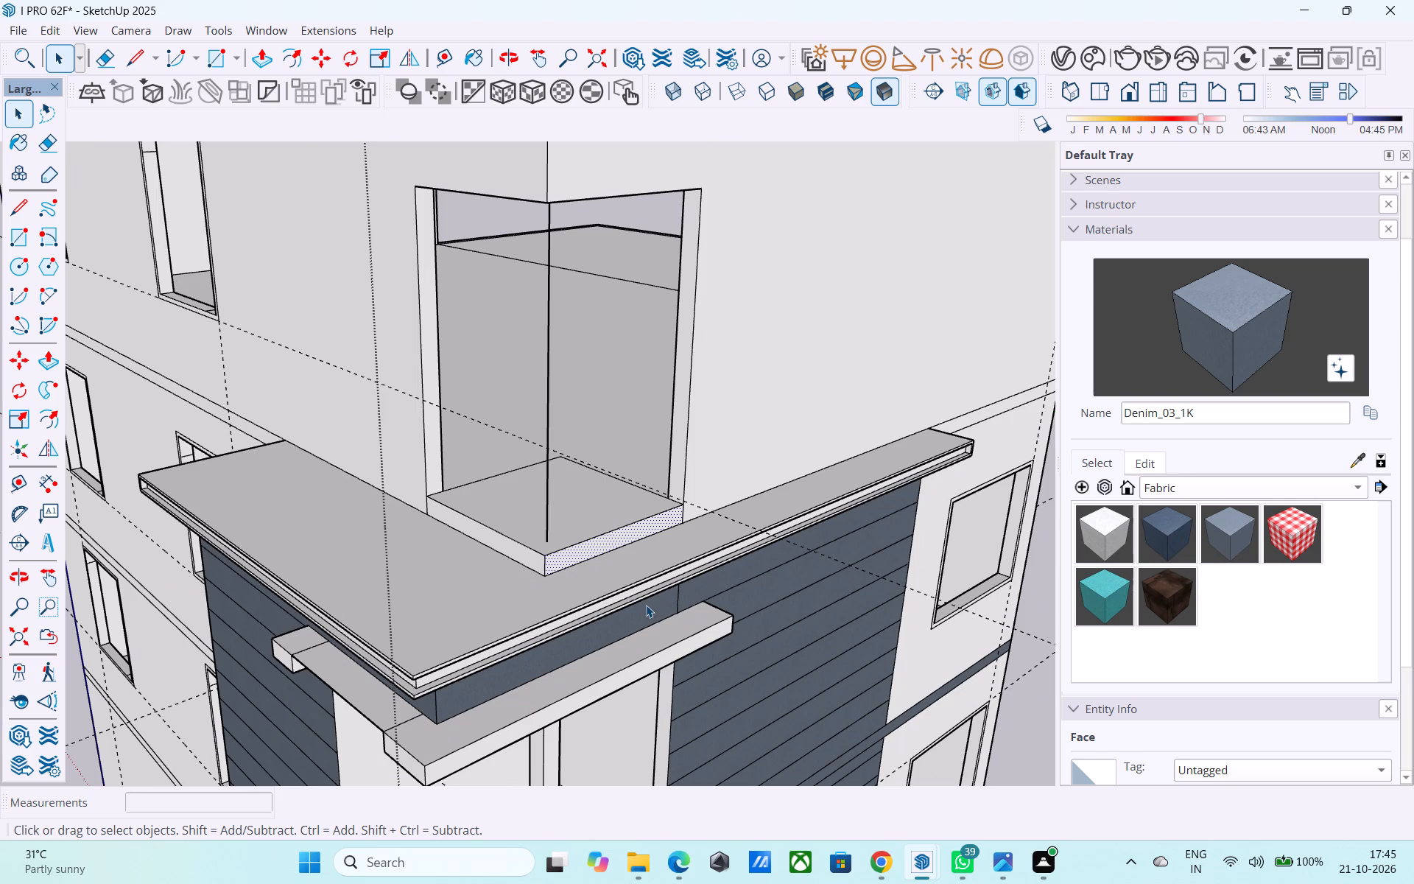
scroll(646, 605, "down", 4)
middle_click_drag(619, 643, 530, 583)
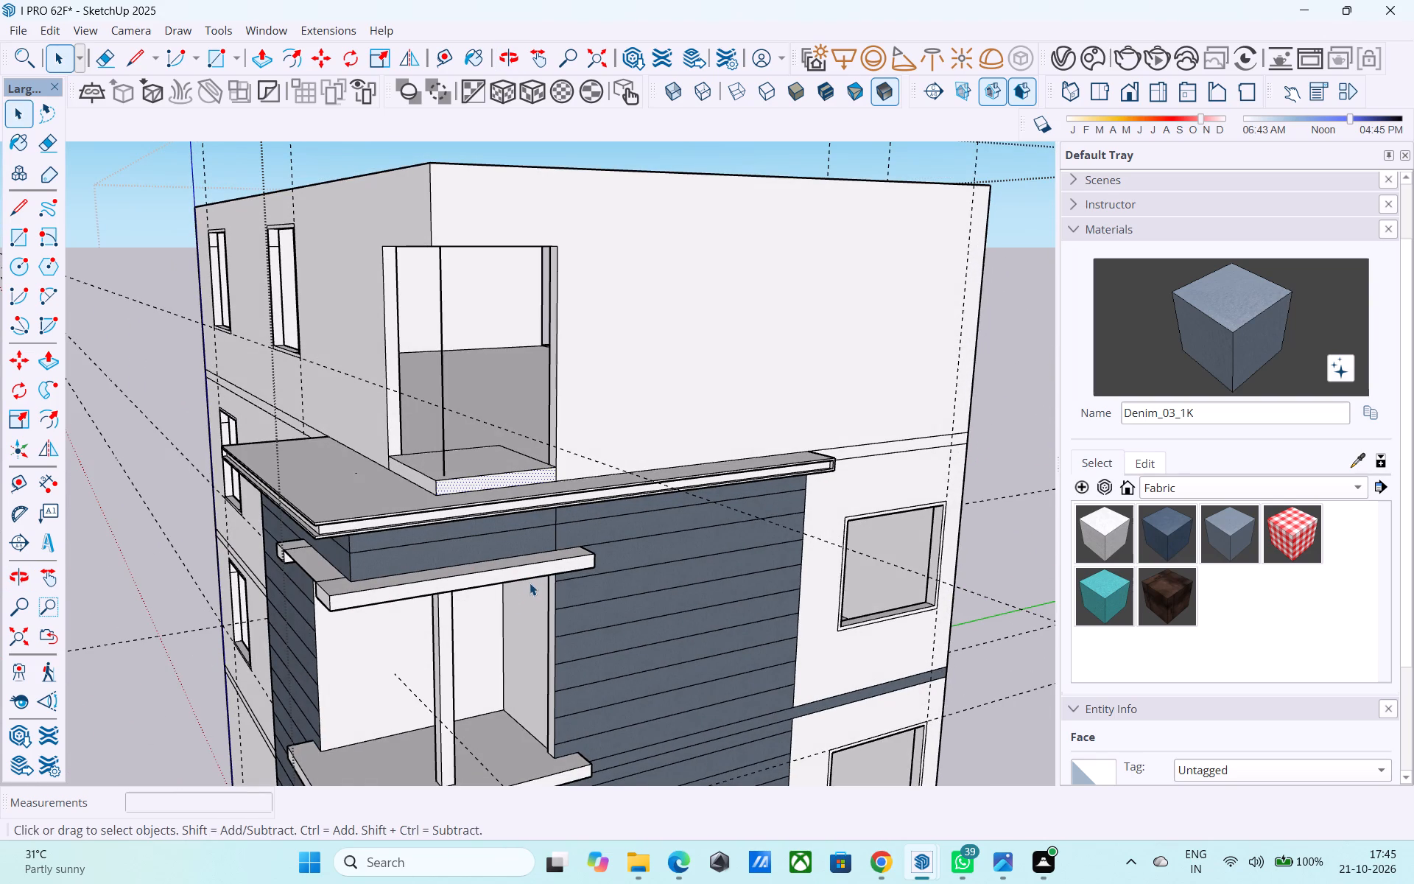
scroll(530, 581, "down", 4)
middle_click_drag(524, 587, 511, 618)
middle_click_drag(457, 564, 466, 525)
scroll(483, 435, "up", 2)
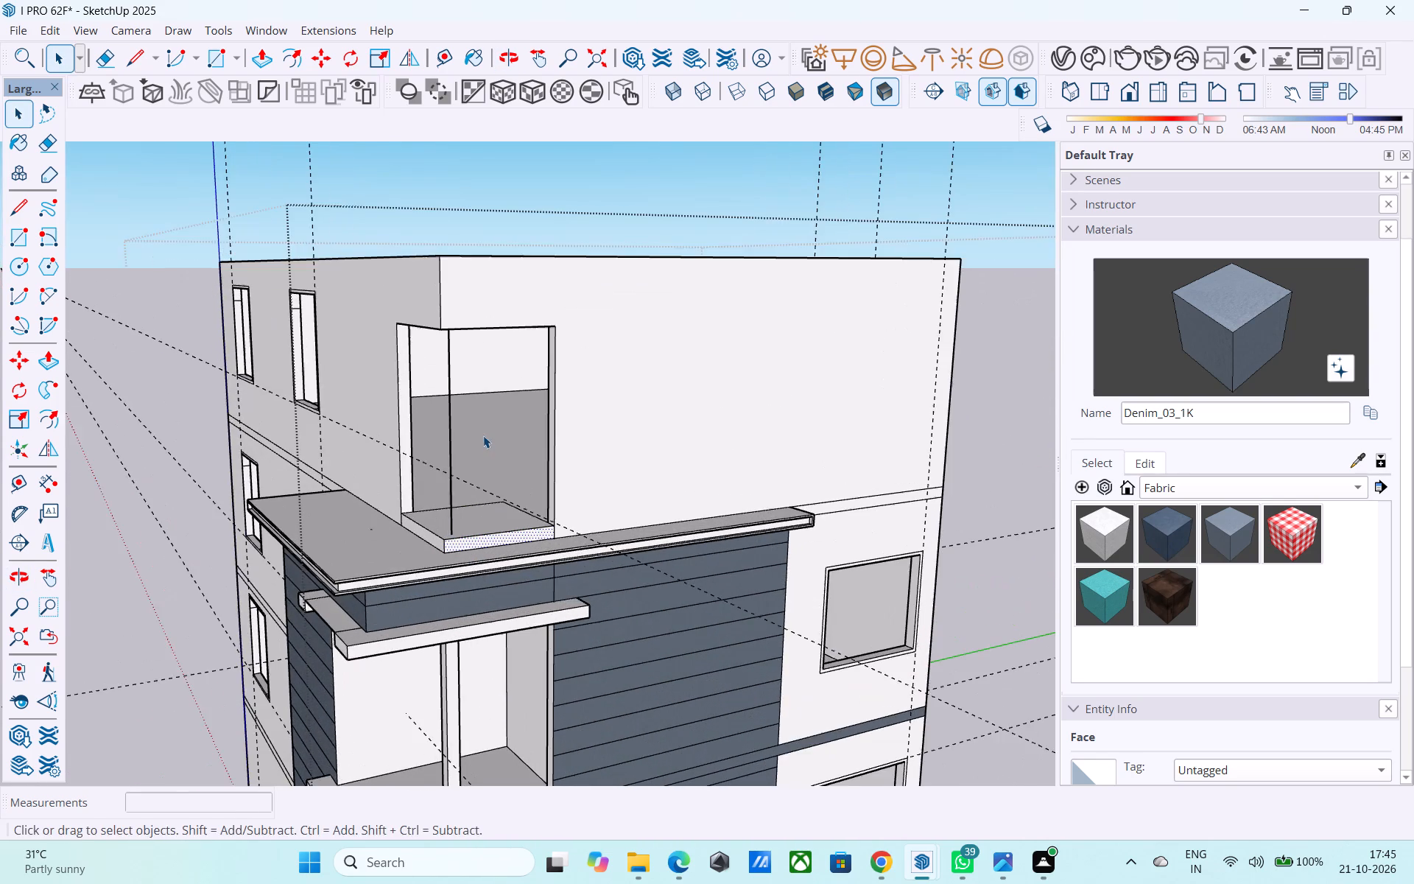
middle_click(482, 434)
key("e")
left_click_drag(478, 434, 463, 427)
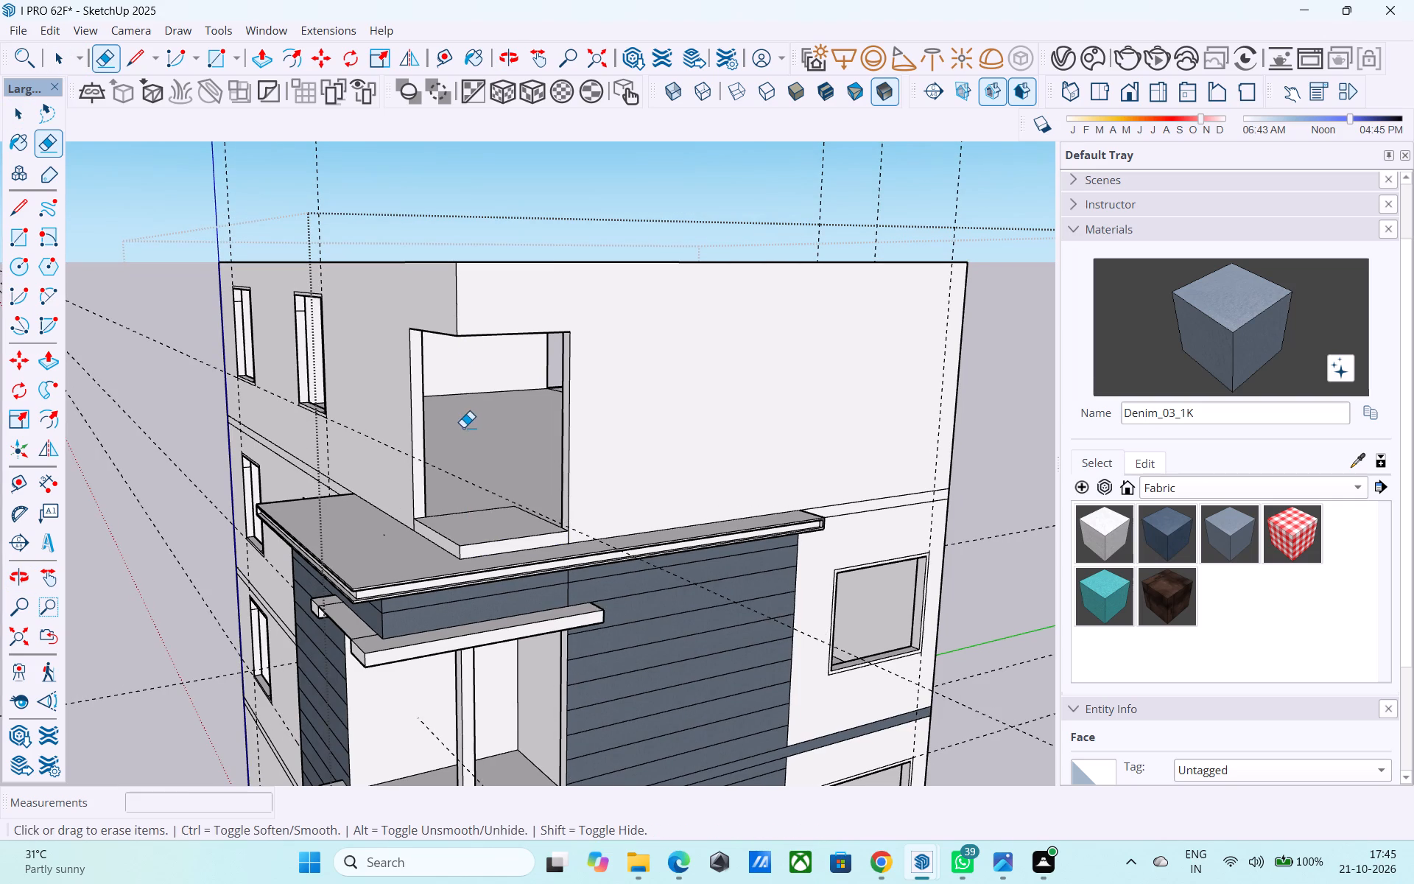
key("space")
Draw a vertical line from the top of the upper balcony's column to the outer top corner of the corner opening.
scroll(465, 423, "down", 6)
middle_click_drag(465, 423, 440, 545)
scroll(443, 578, "up", 3)
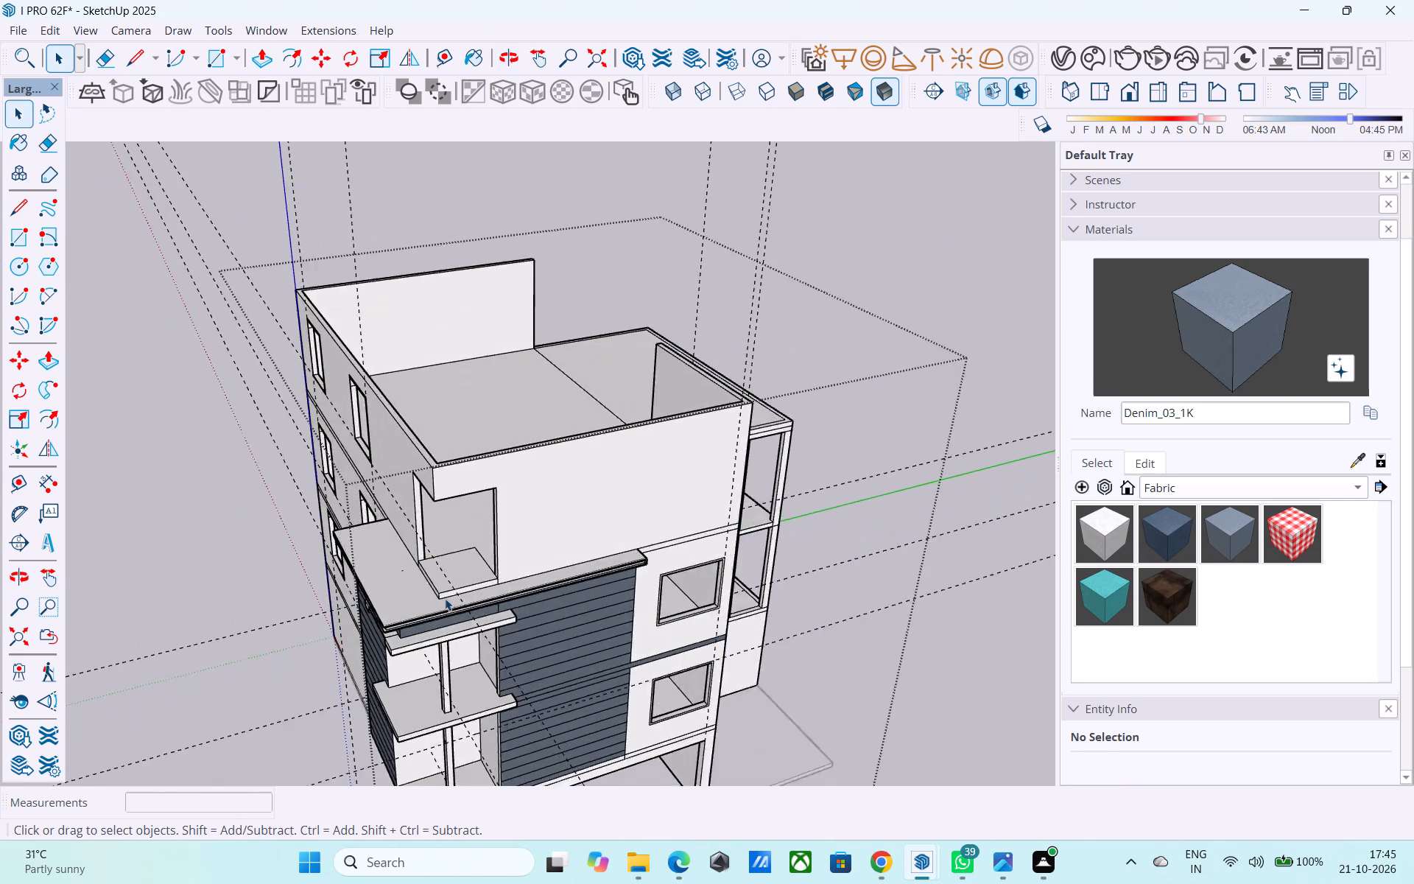
scroll(445, 598, "up", 3)
scroll(437, 576, "down", 6)
middle_click_drag(420, 563, 412, 646)
scroll(416, 650, "up", 7)
middle_click_drag(432, 609, 446, 536)
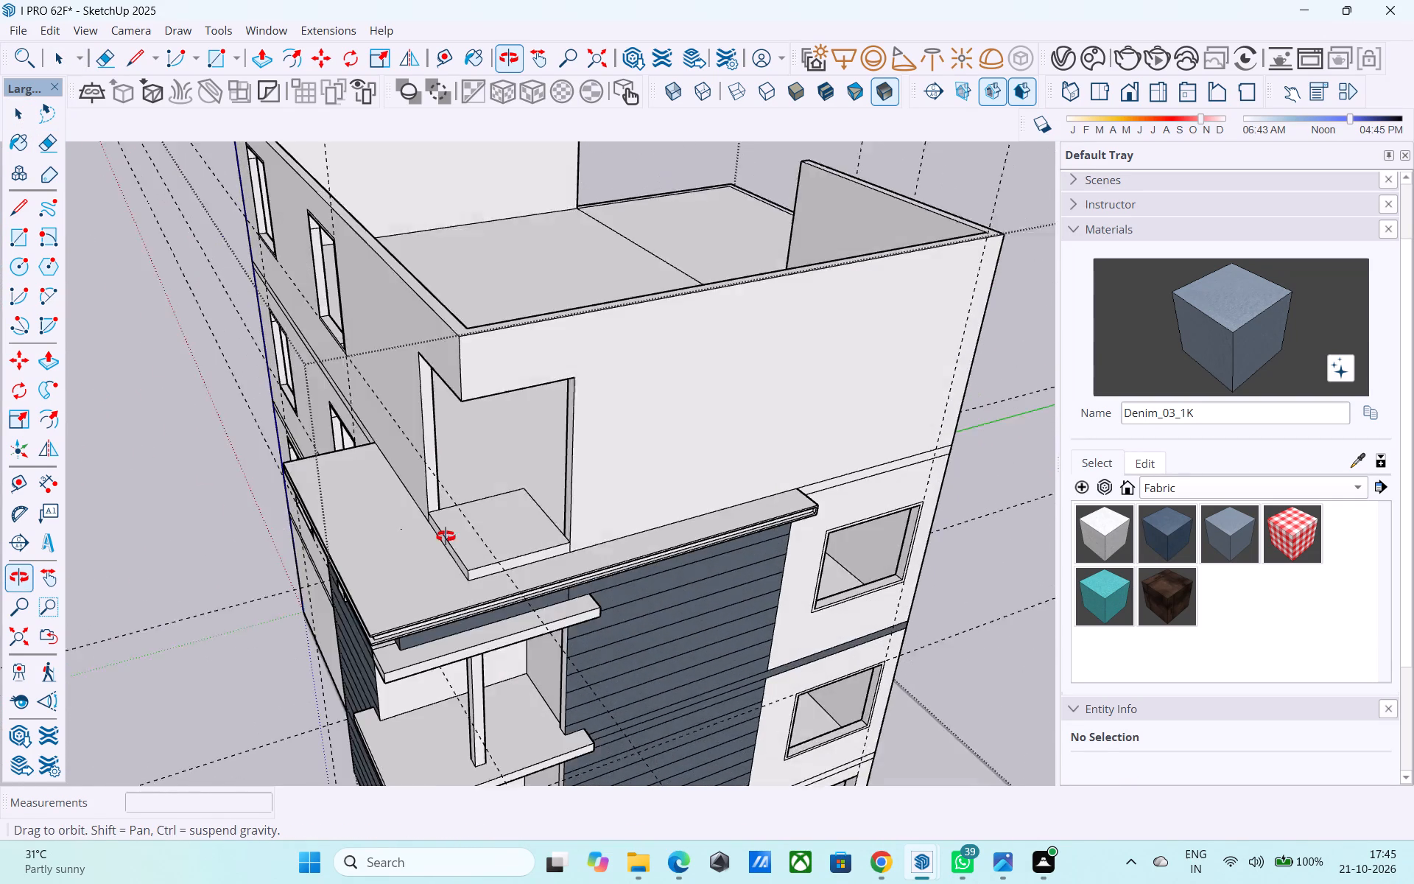
middle_click_drag(446, 536, 450, 498)
middle_click_drag(452, 495, 424, 507)
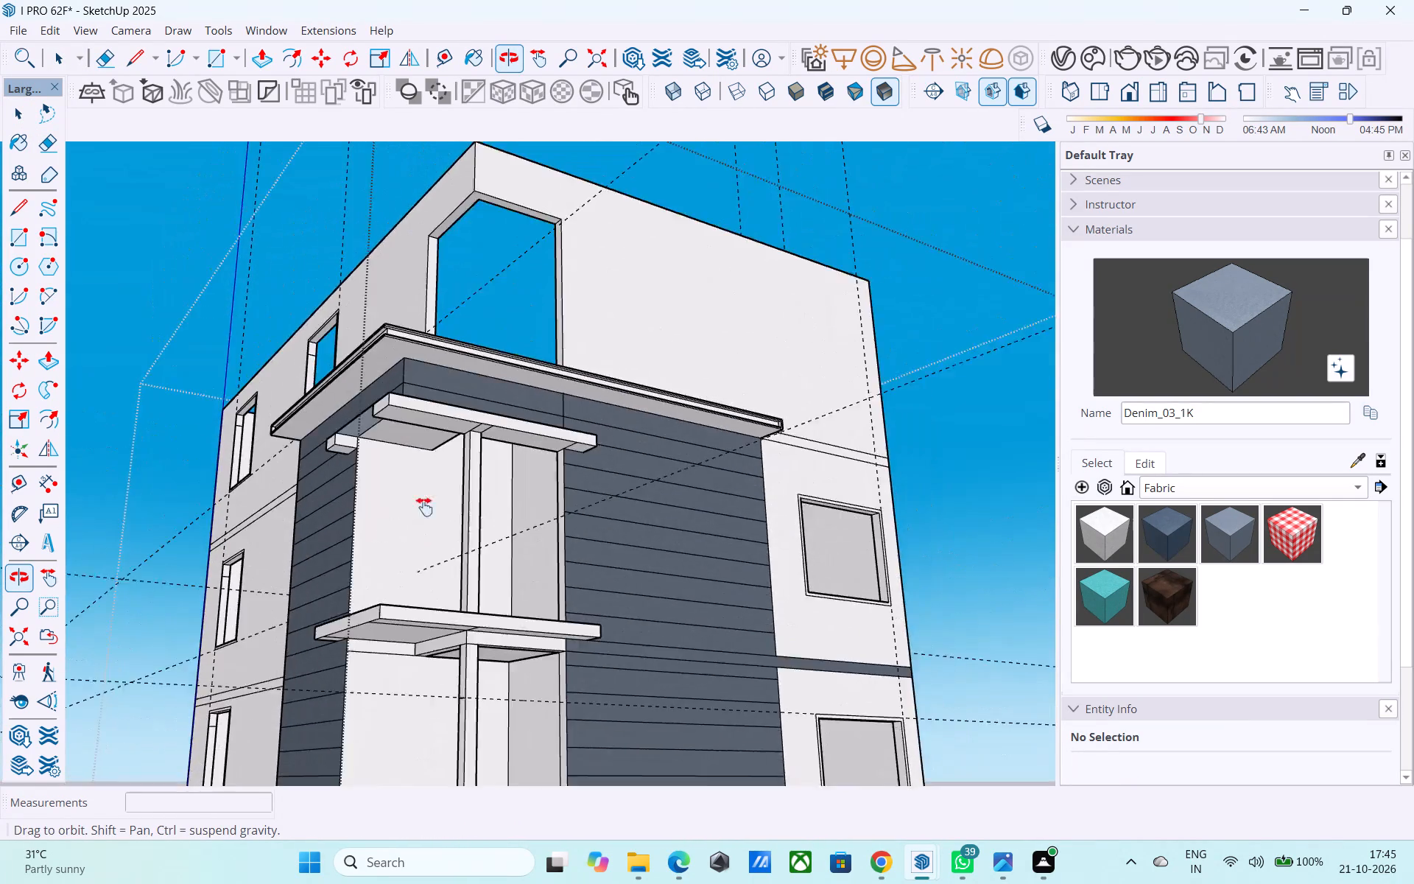
middle_click_drag(424, 507, 412, 415)
middle_click_drag(457, 347, 449, 471)
scroll(466, 395, "up", 3)
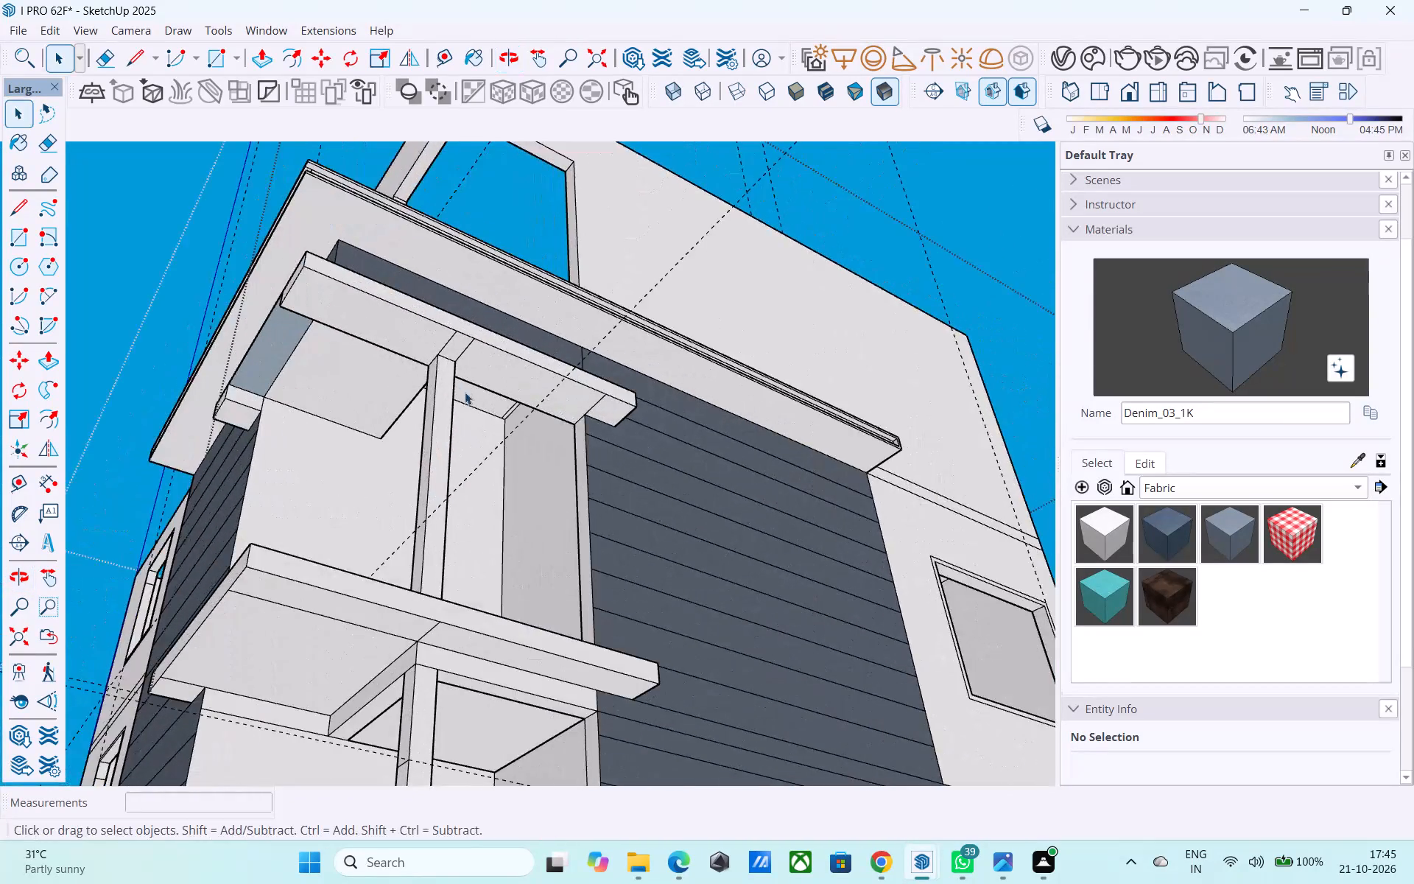
scroll(465, 392, "up", 9)
middle_click_drag(450, 359, 465, 467, "shift")
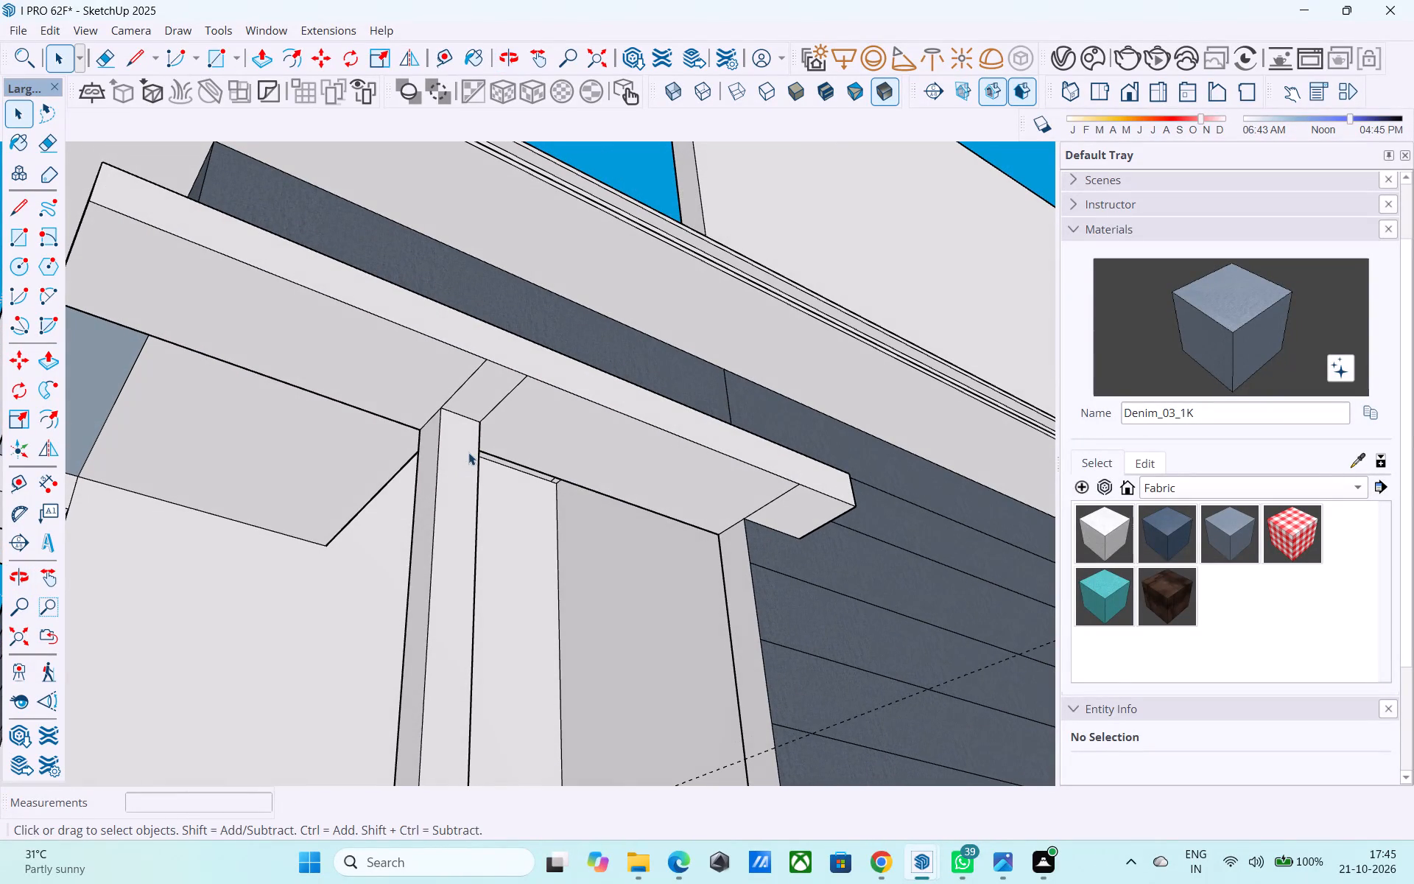
key("l")
left_click(446, 400)
scroll(487, 255, "down", 3)
middle_click_drag(487, 255, 468, 463)
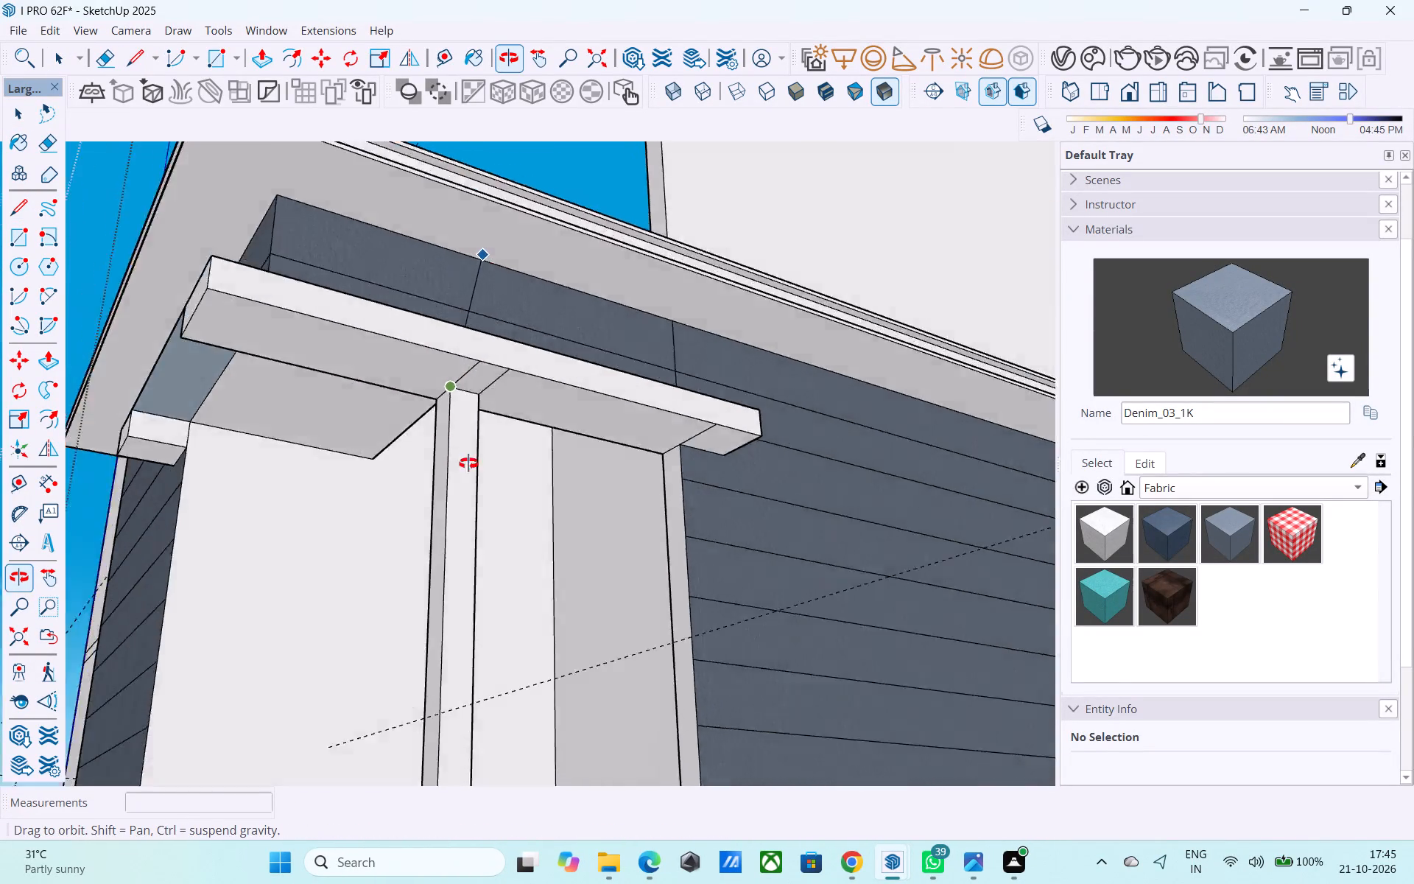
middle_click_drag(468, 463, 468, 570)
middle_click_drag(490, 157, 403, 327, "shift")
scroll(381, 335, "down", 4)
middle_click_drag(379, 337, 454, 353)
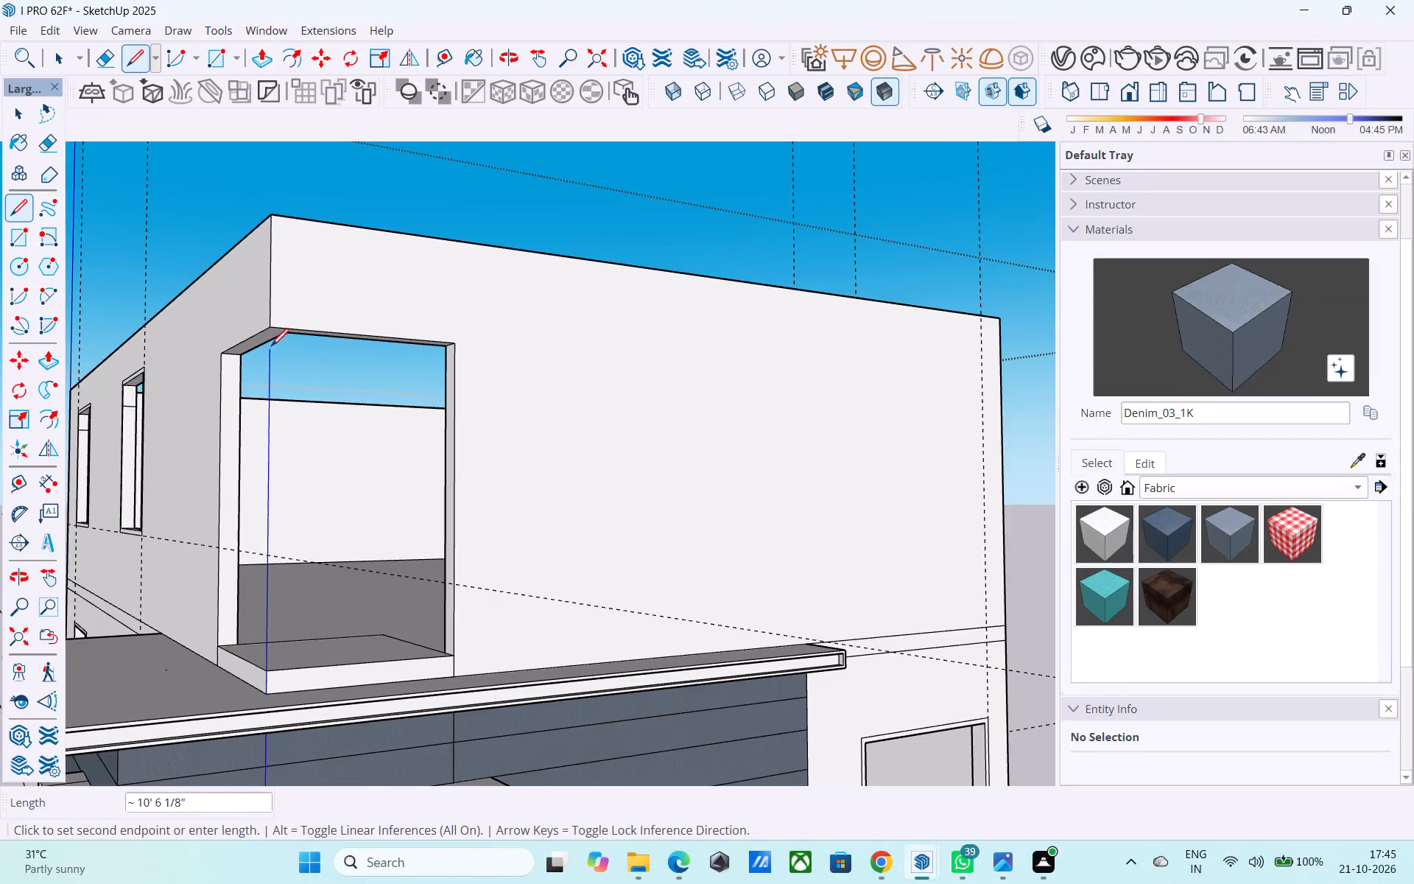
scroll(274, 336, "up", 3)
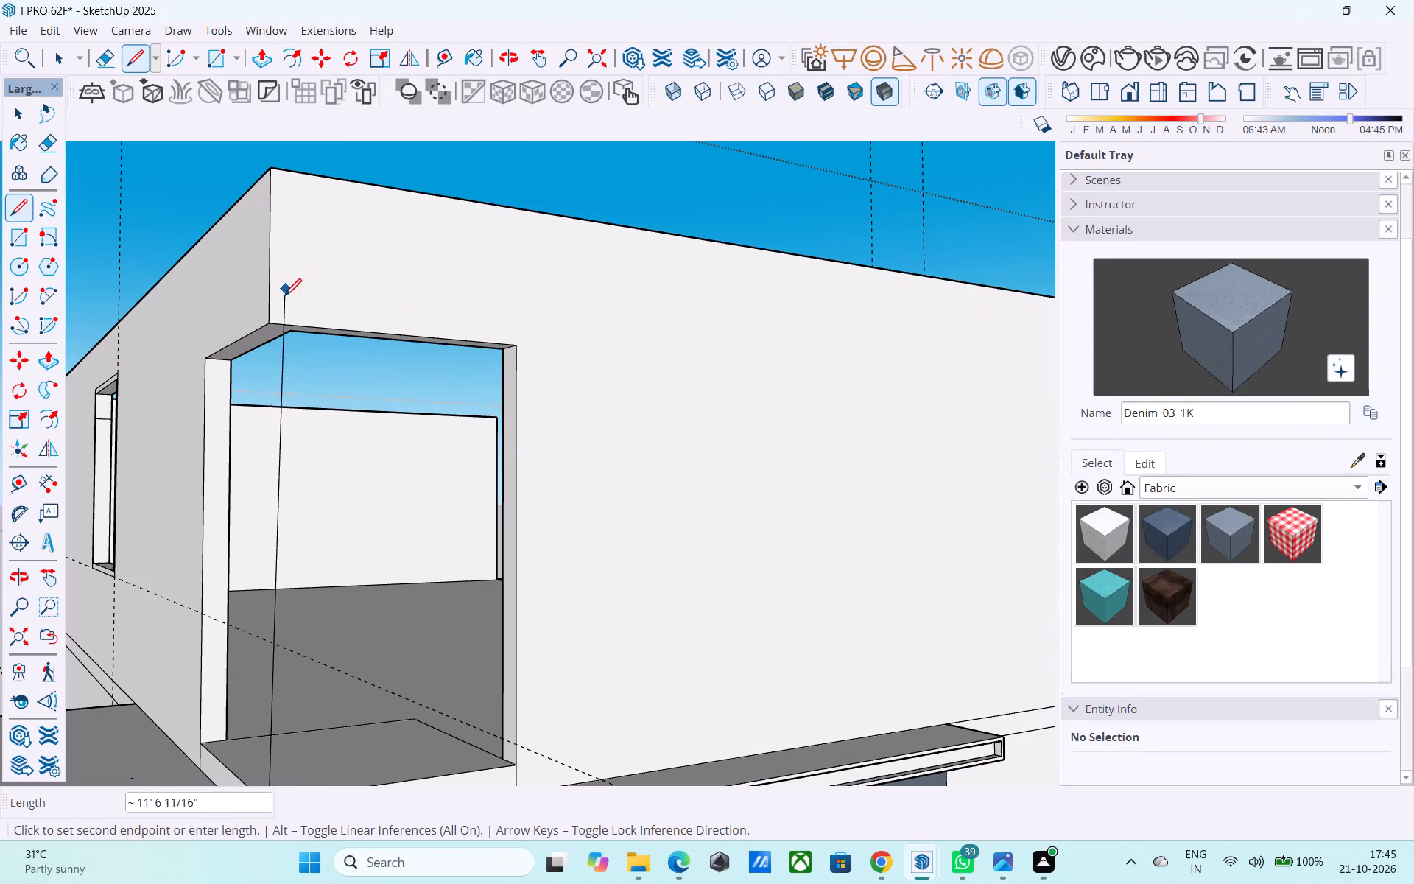
left_click(273, 321)
Delete the front and side faces that fill the corner opening, keeping the vertical corner edge.
key("space")
left_click(324, 395)
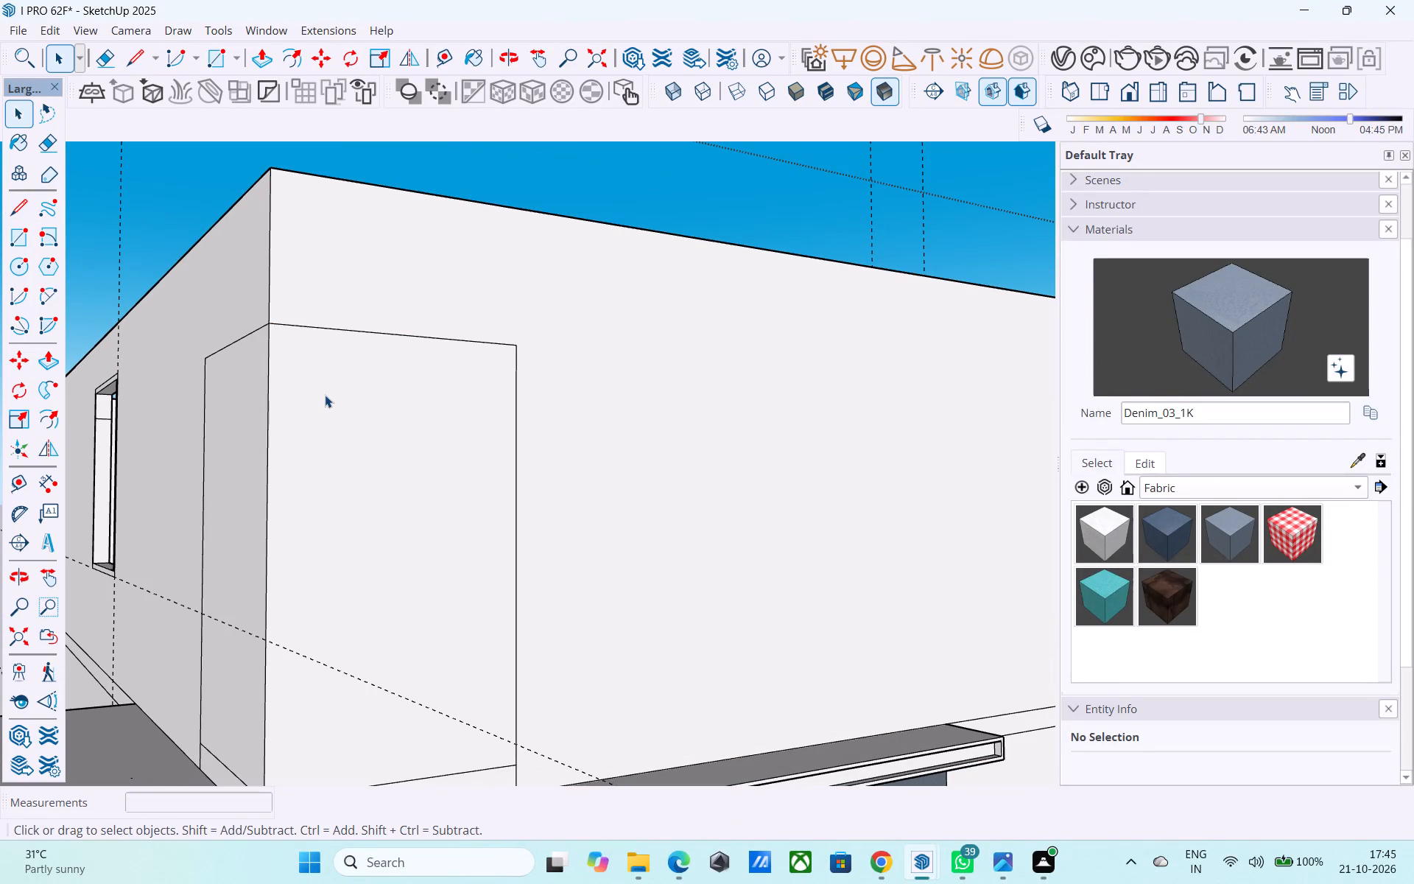
key("Delete")
left_click(252, 401)
key("Delete")
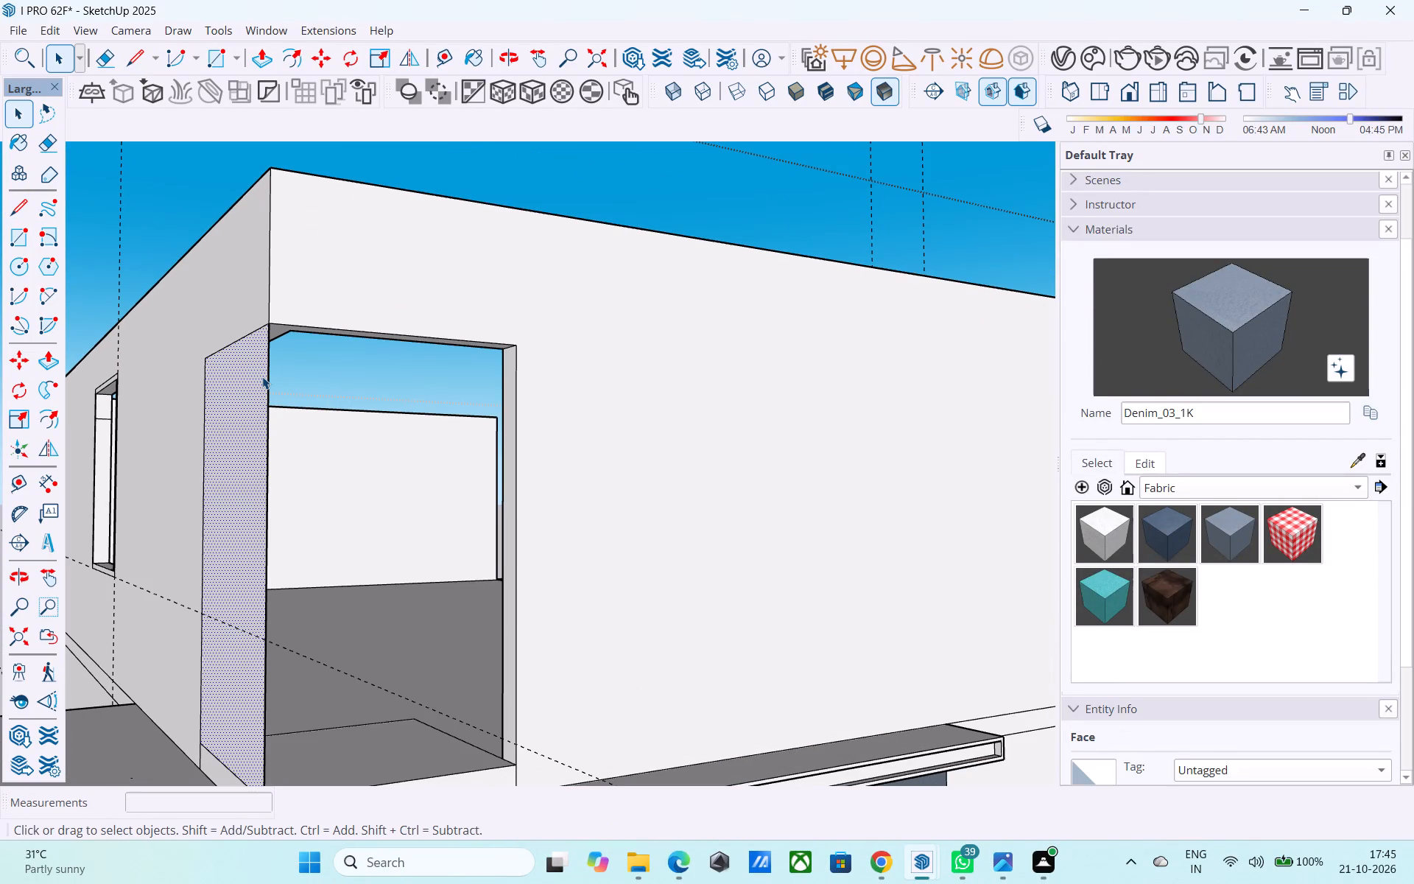
key("Delete")
Copy the vertical corner edge 9" along the front top edge of the corner opening.
middle_click(262, 376)
scroll(267, 321, "up", 3)
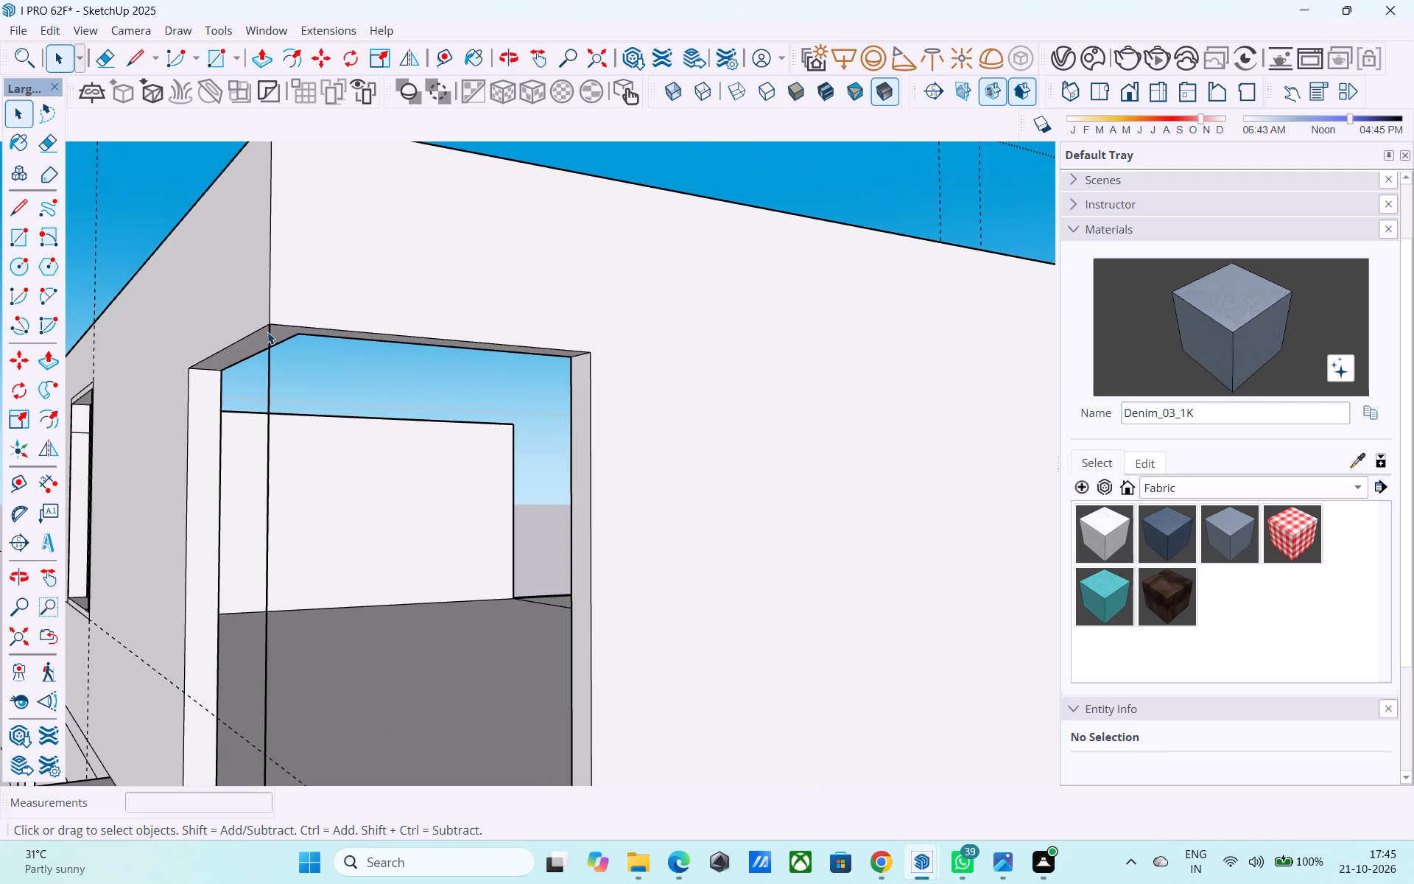
left_click(268, 333)
key("comma")
key("BackSpace")
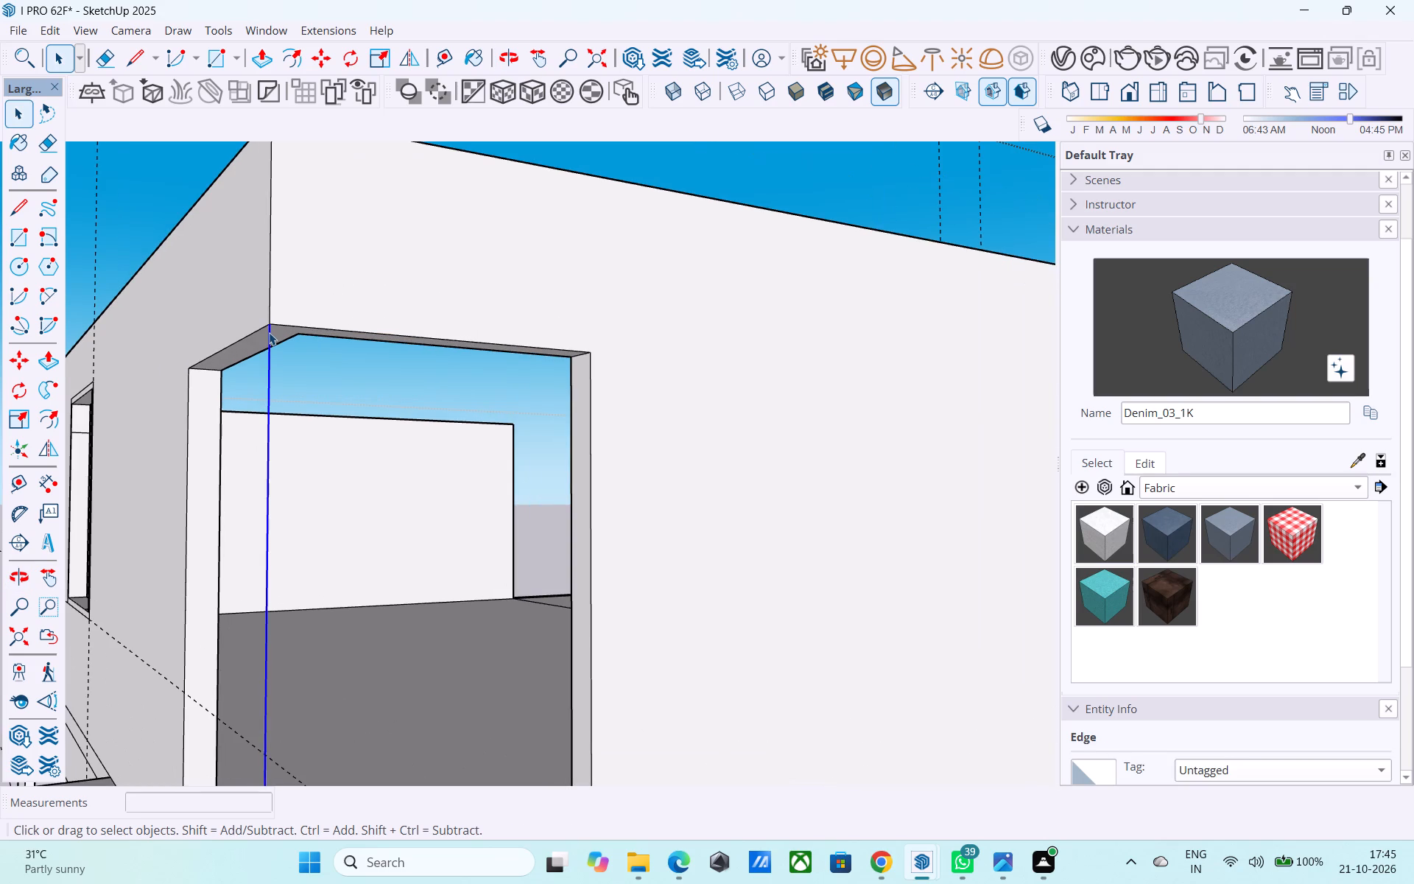
key("m")
scroll(269, 329, "up", 8)
left_click(272, 321)
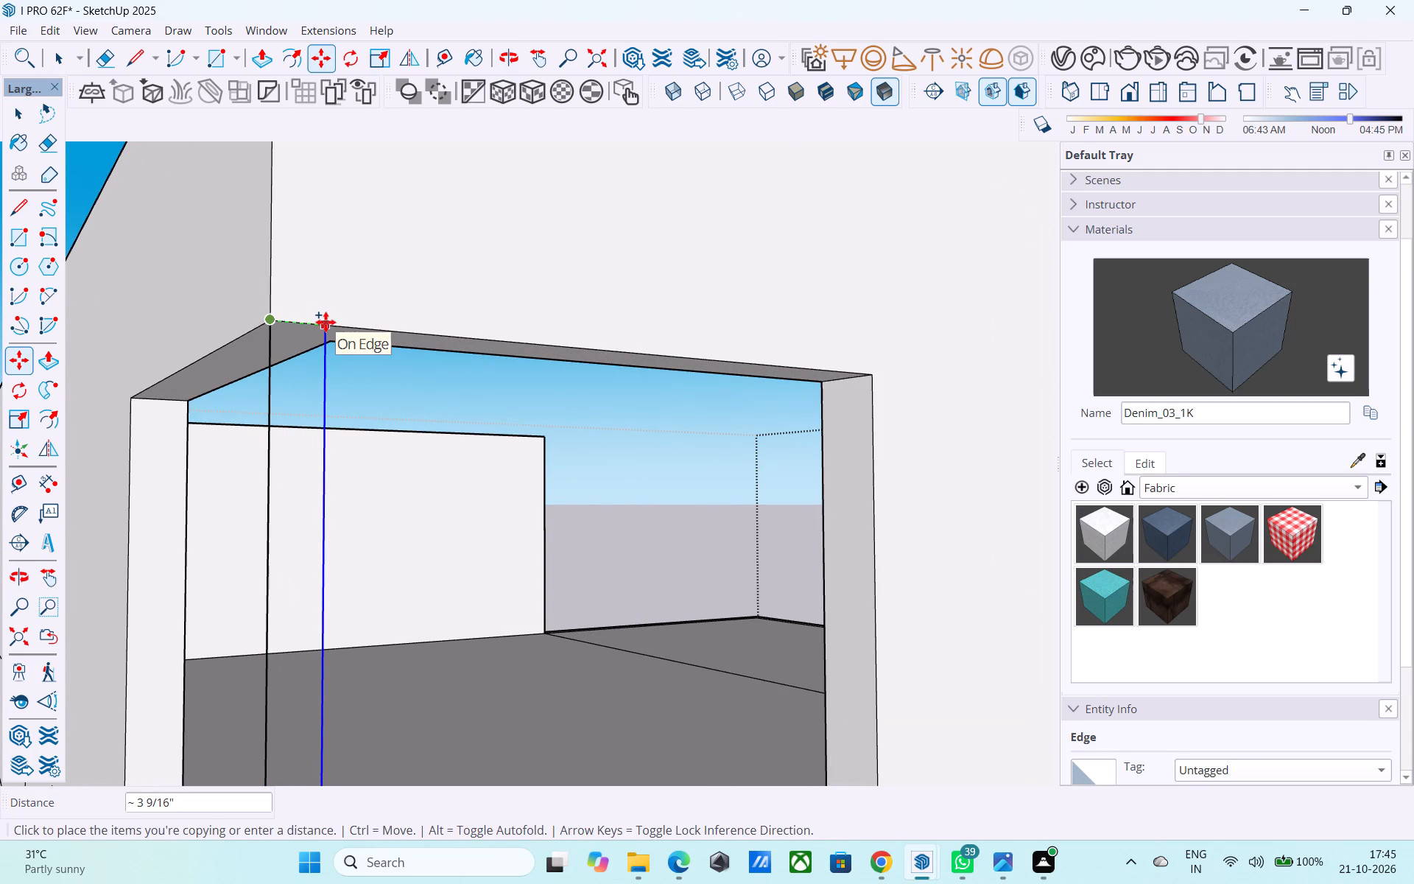
type("9\"")
key("Return")
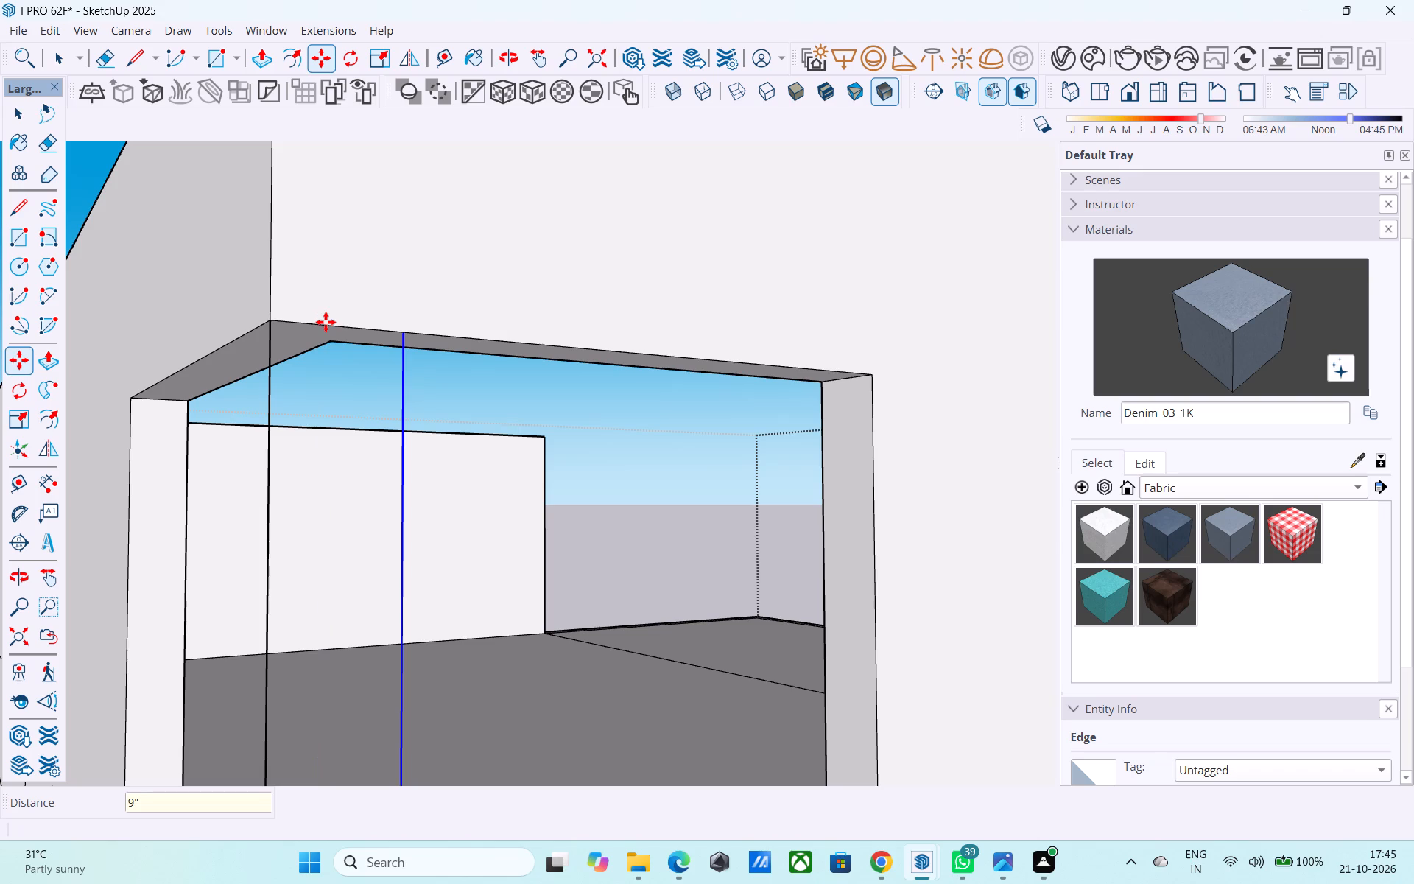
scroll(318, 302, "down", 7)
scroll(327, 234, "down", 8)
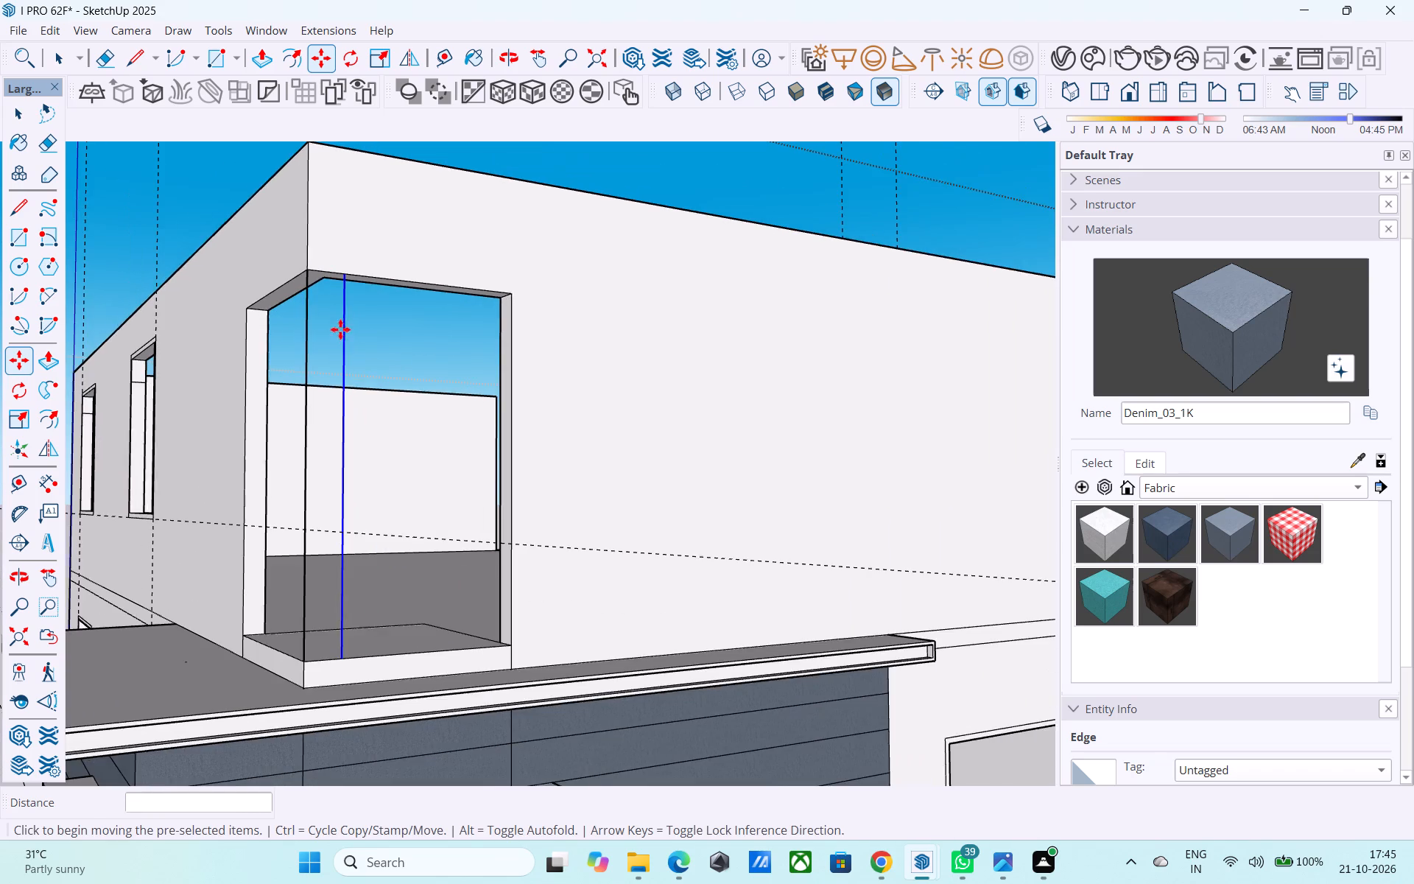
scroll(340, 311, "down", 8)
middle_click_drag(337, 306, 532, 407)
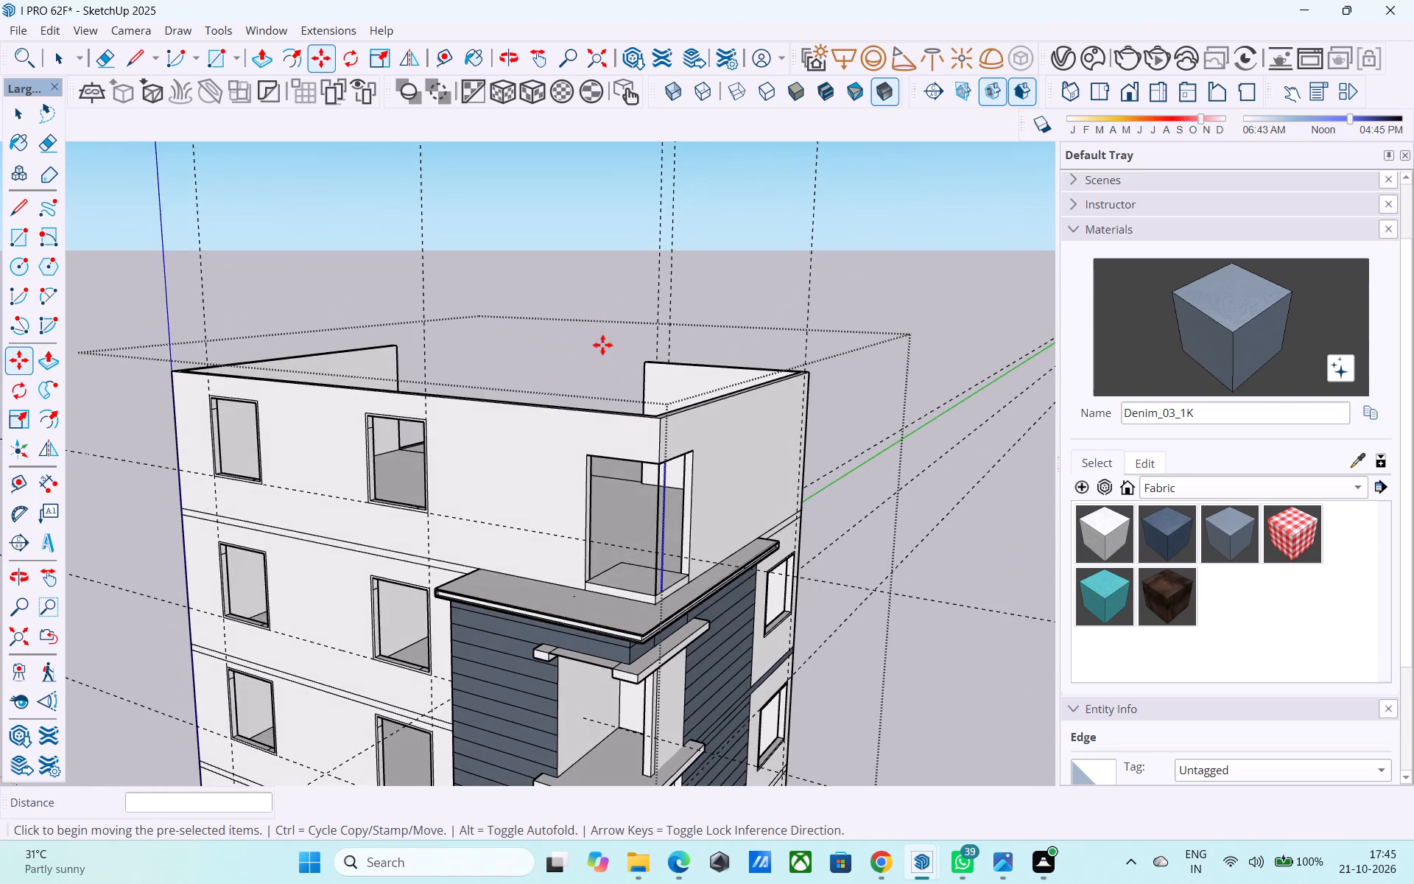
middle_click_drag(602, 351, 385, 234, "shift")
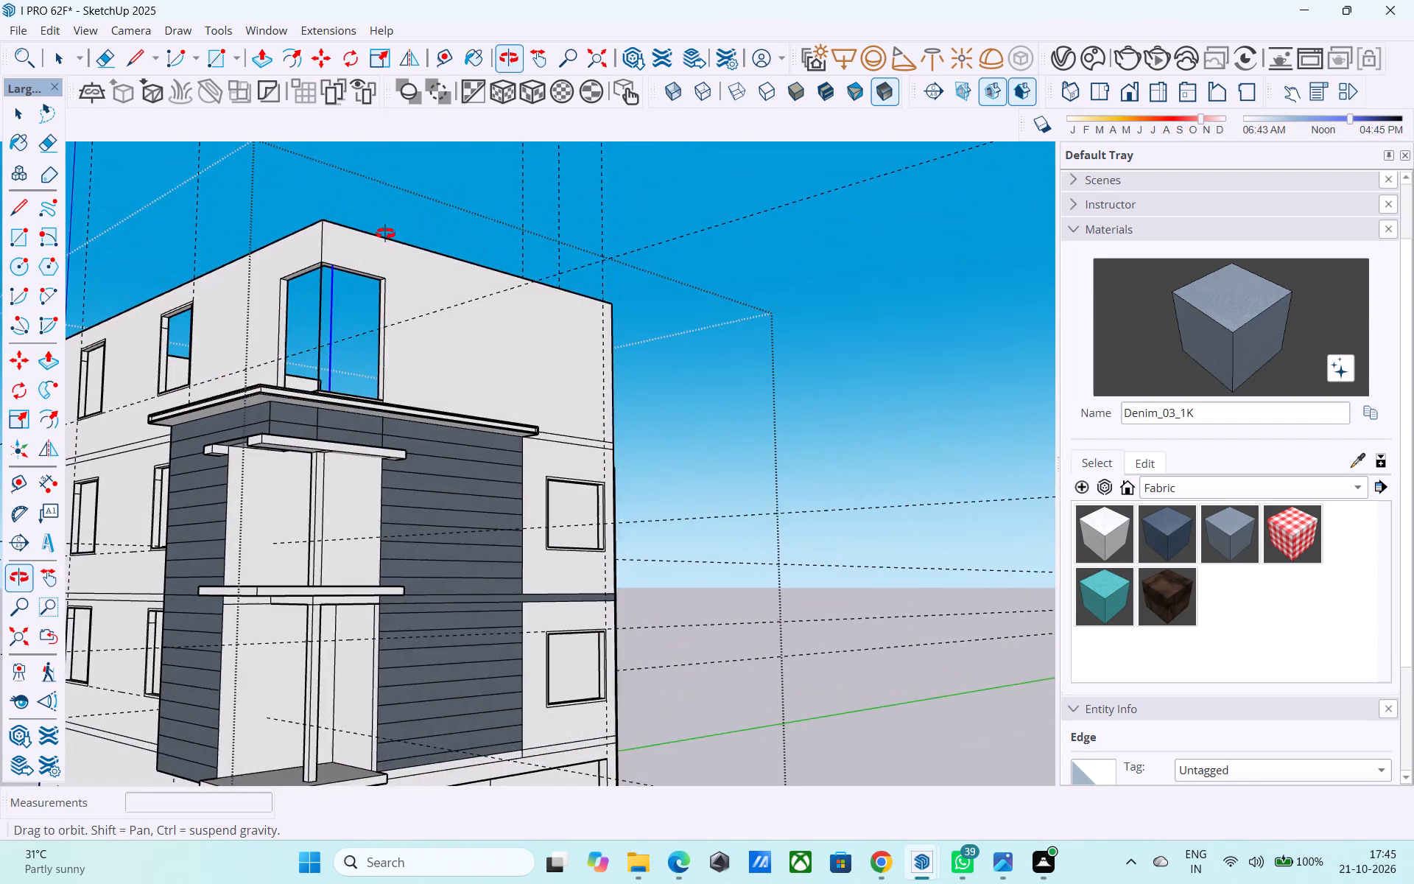
Measure the width of the upper balcony's column where it meets the slab above.
middle_click_drag(385, 234, 415, 165, "shift")
scroll(355, 217, "up", 6)
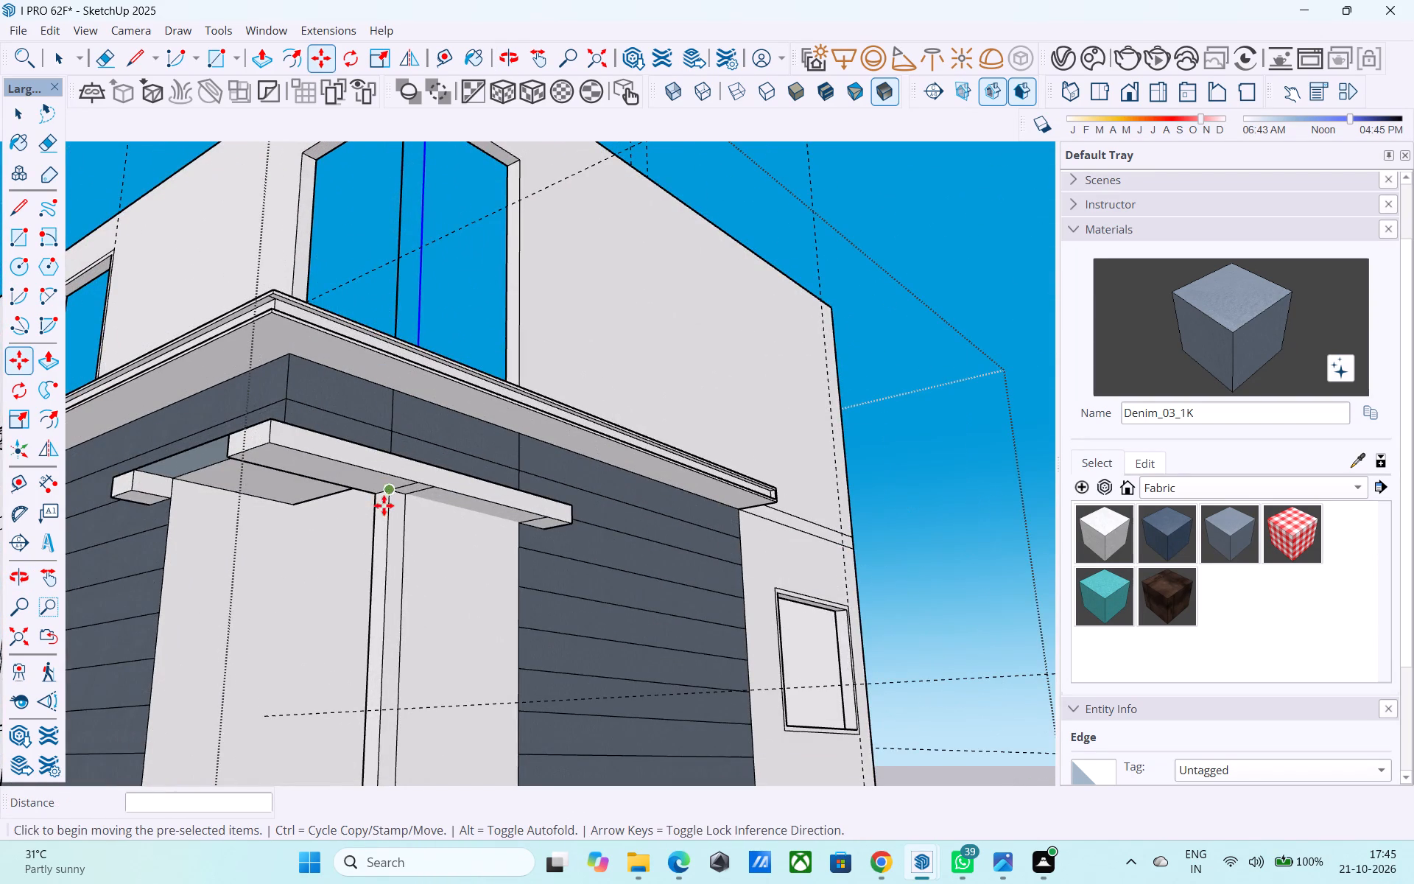
key("l")
scroll(374, 547, "up", 7)
left_click(402, 451)
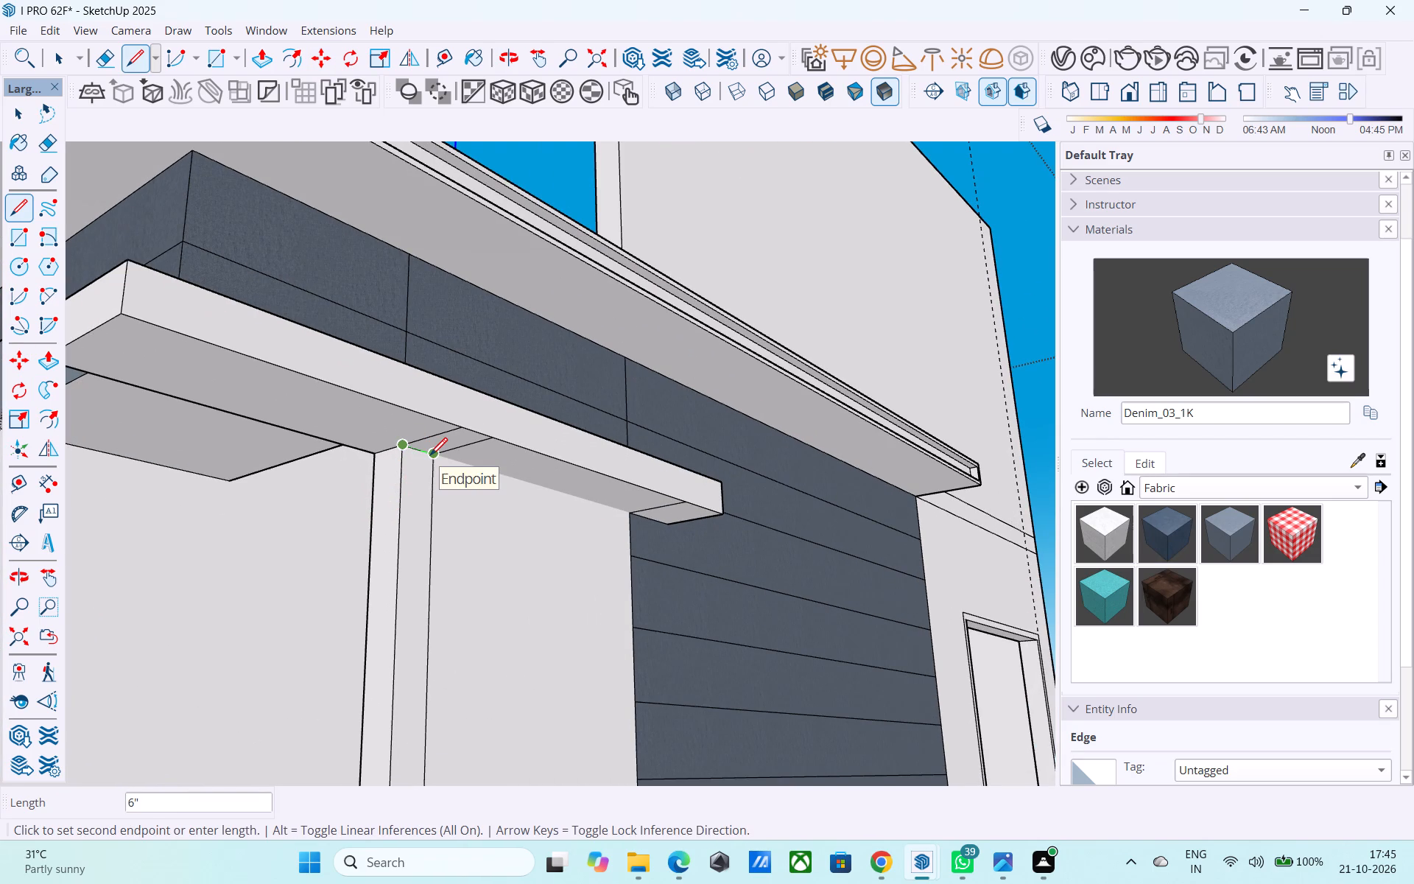
key("space")
Copy the vertical corner edge 6" along the front top edge of the top-storey corner opening.
scroll(416, 432, "down", 17)
middle_click_drag(415, 345, 412, 411)
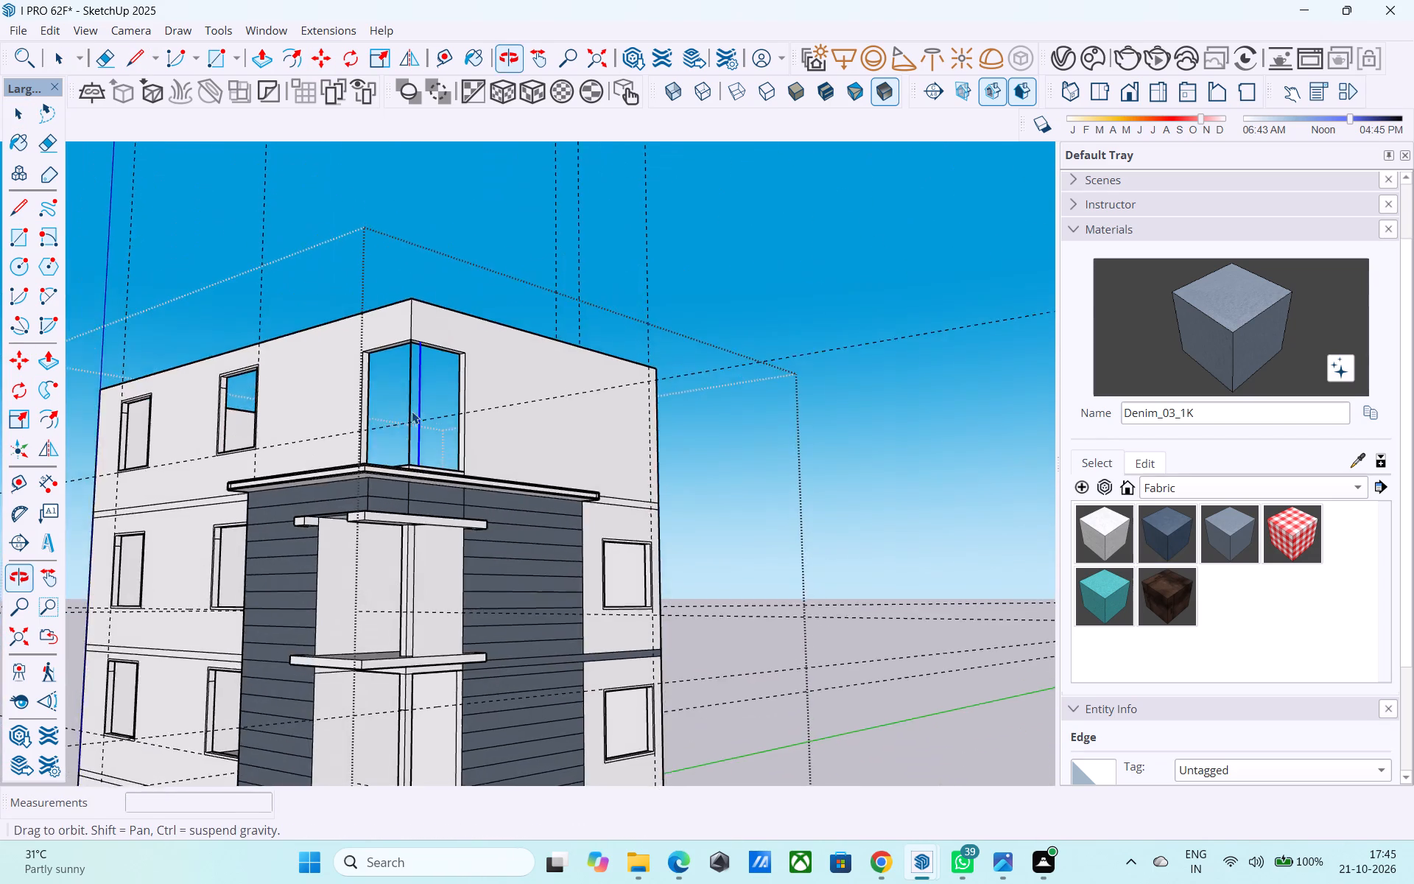
middle_click_drag(412, 411, 412, 410)
scroll(409, 397, "up", 20)
scroll(409, 397, "up", 5)
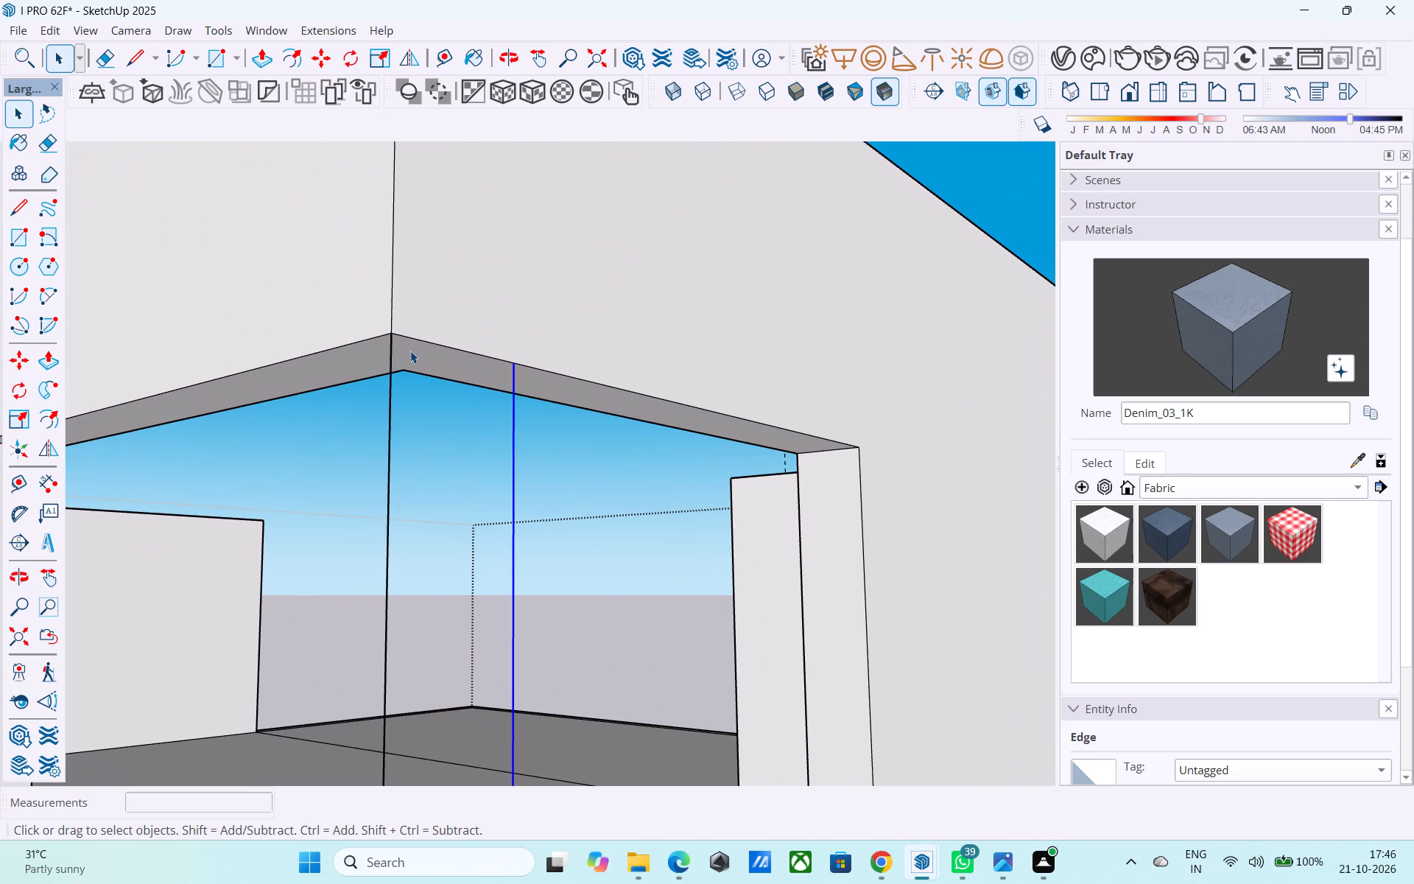
left_click(390, 340)
key("m")
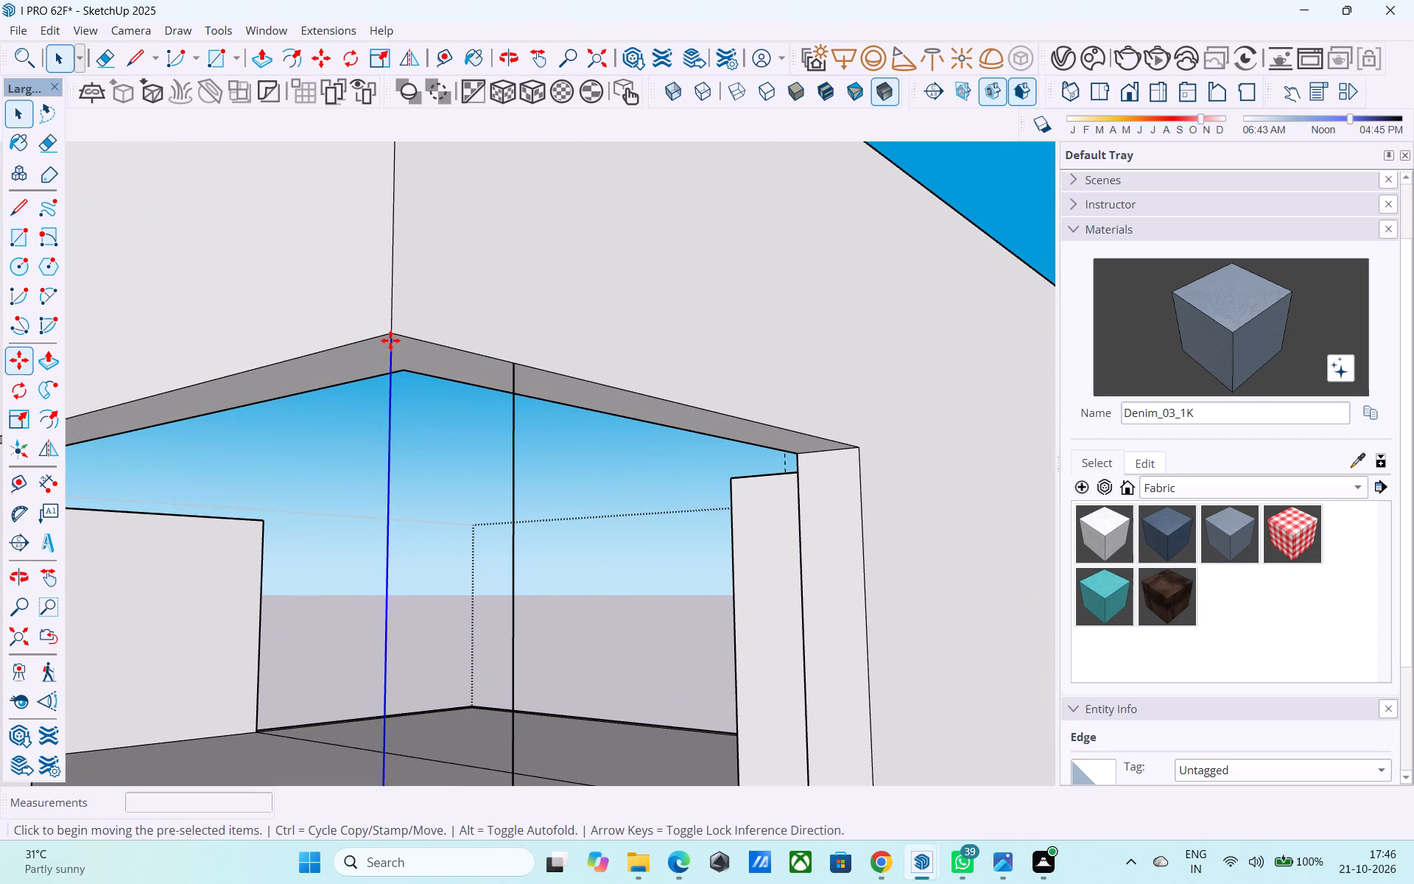
left_click(390, 333)
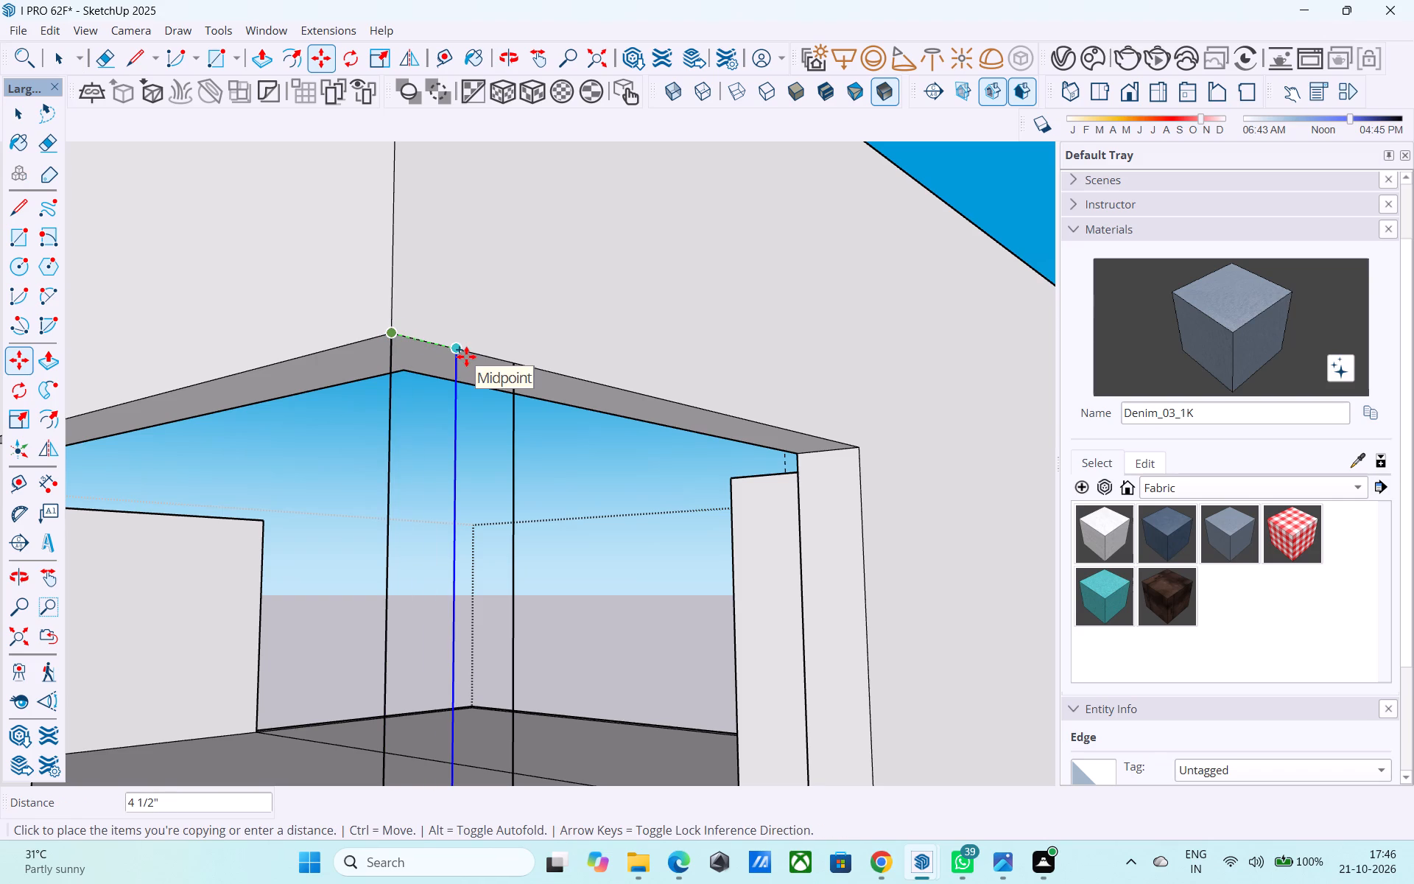
type("6\"")
key("Return")
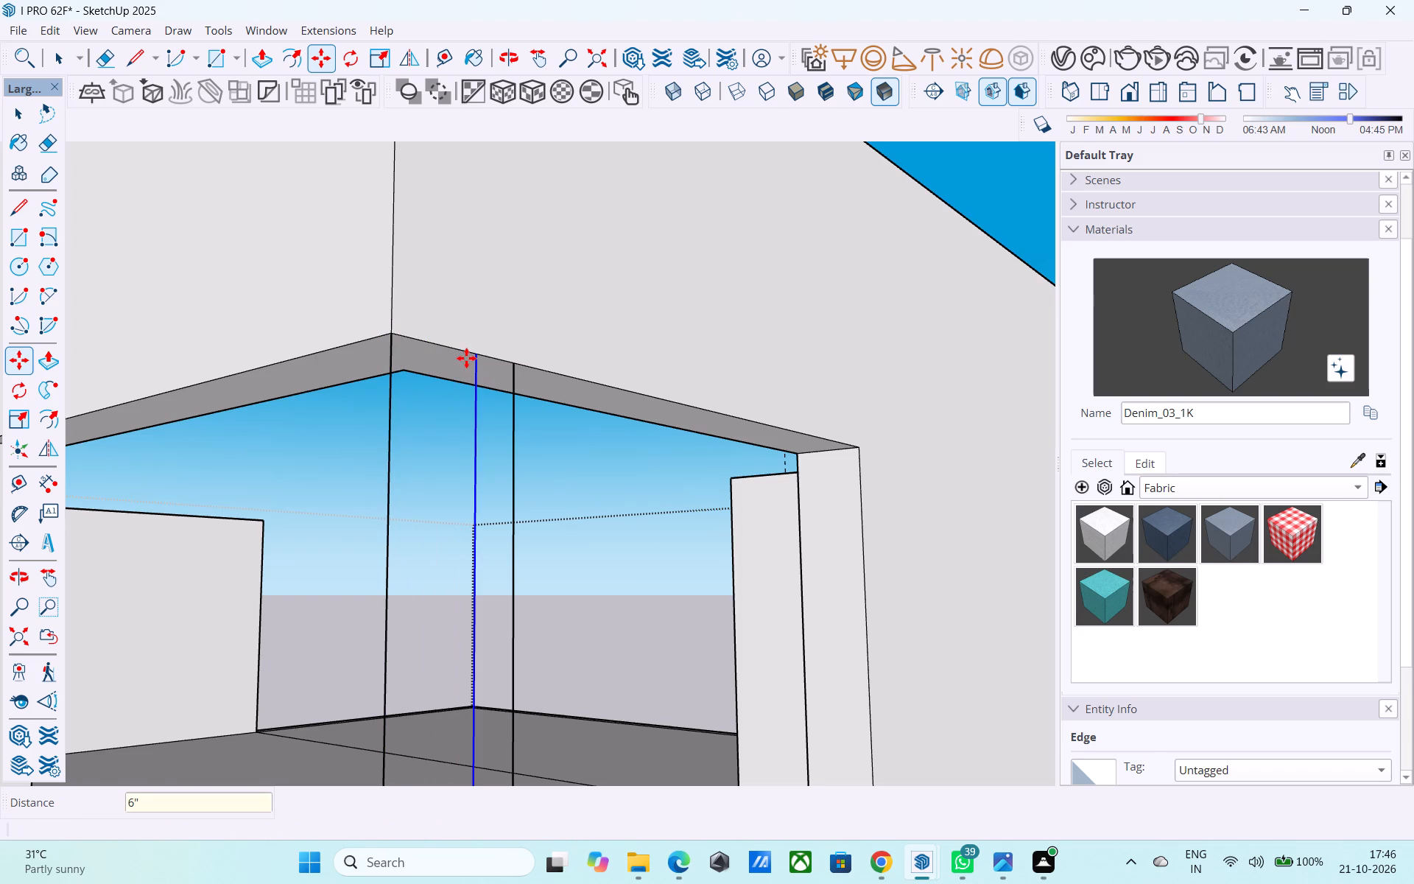
key("space")
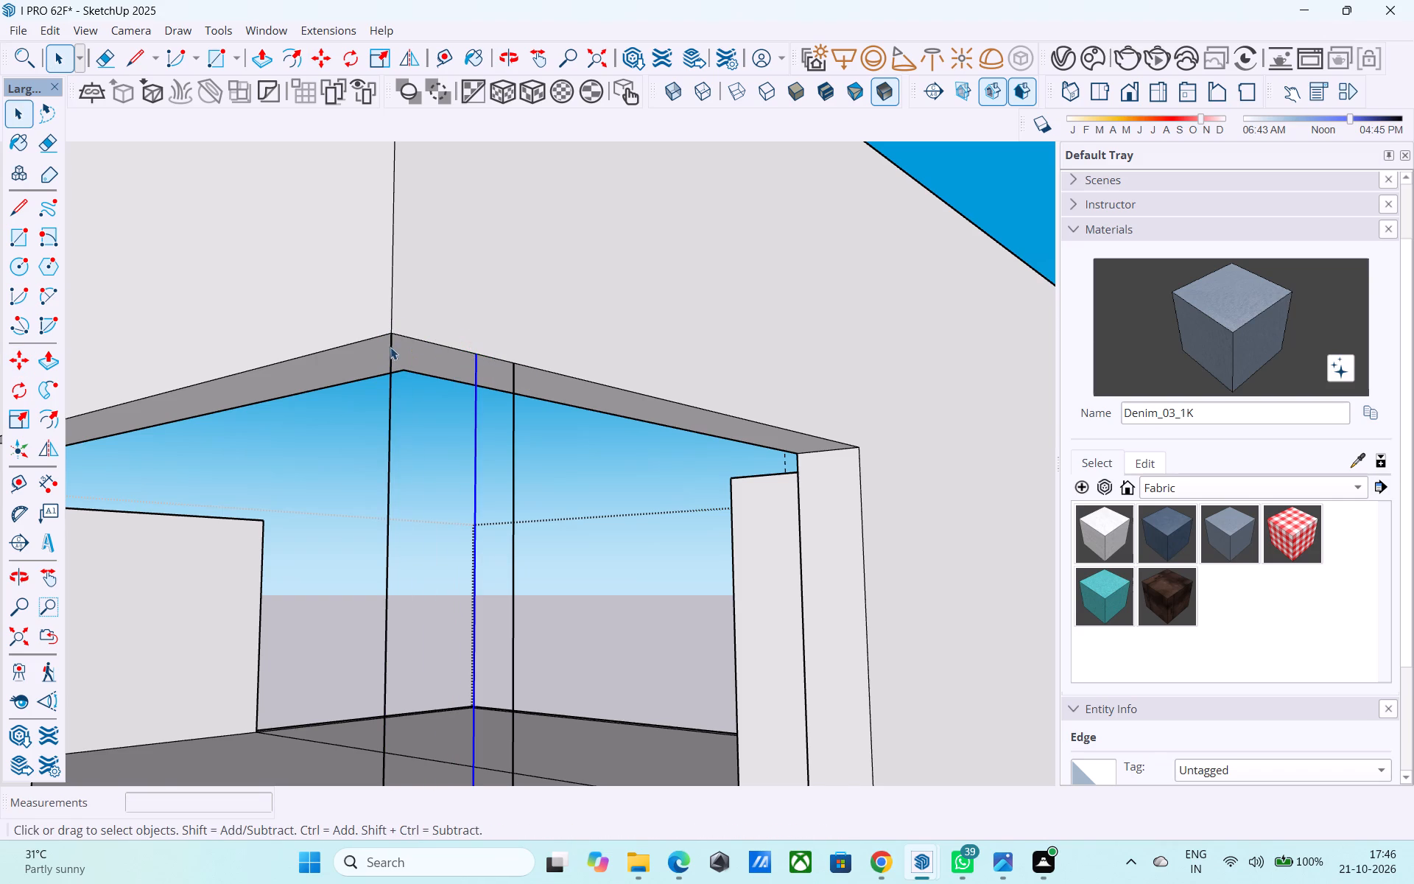
Copy the vertical corner edge 6" along the side top edge of the corner opening.
left_click(391, 347)
key("m")
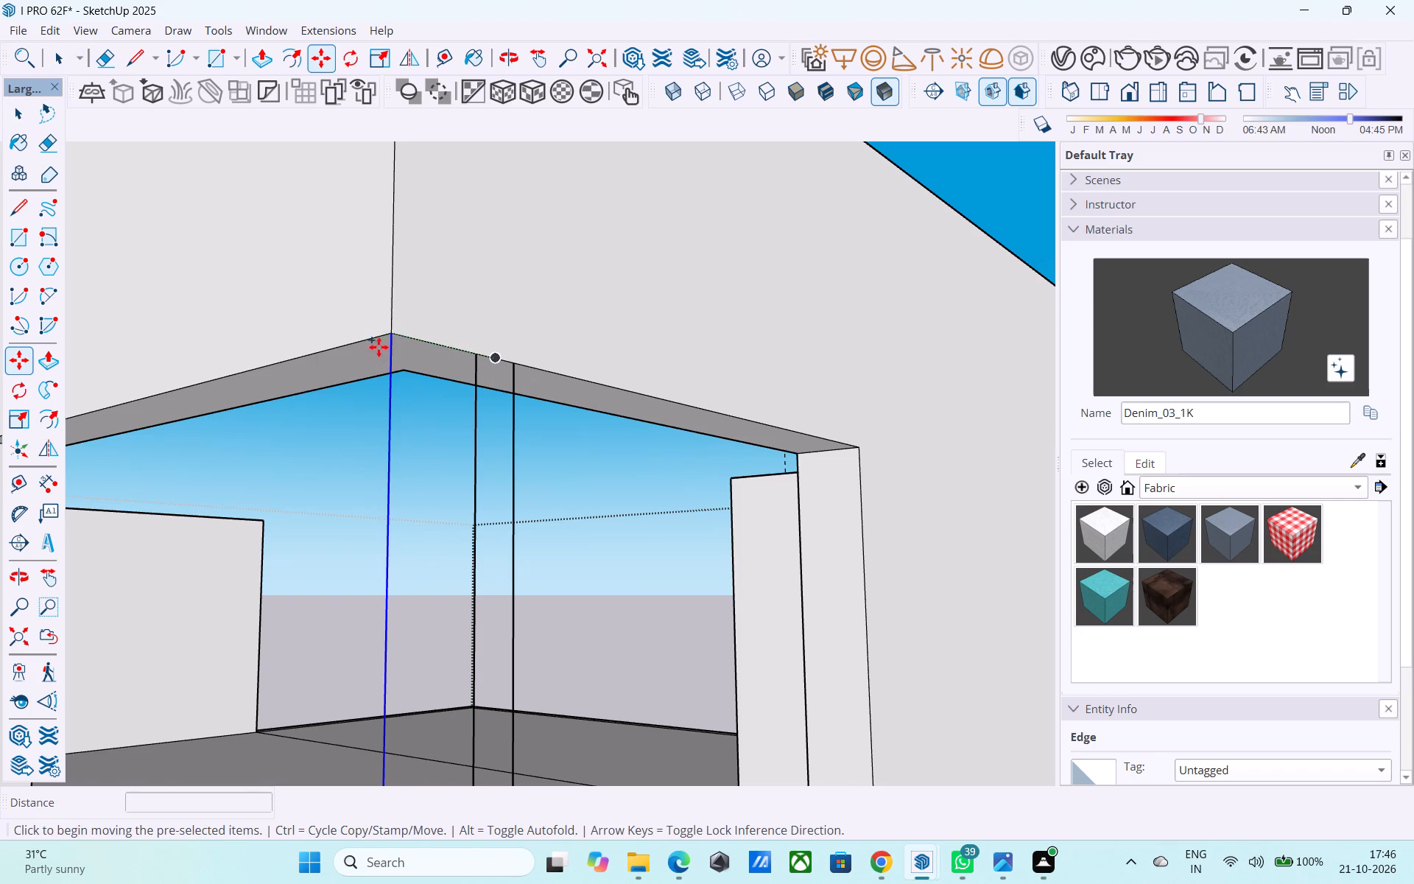
left_click(389, 331)
left_click(321, 348)
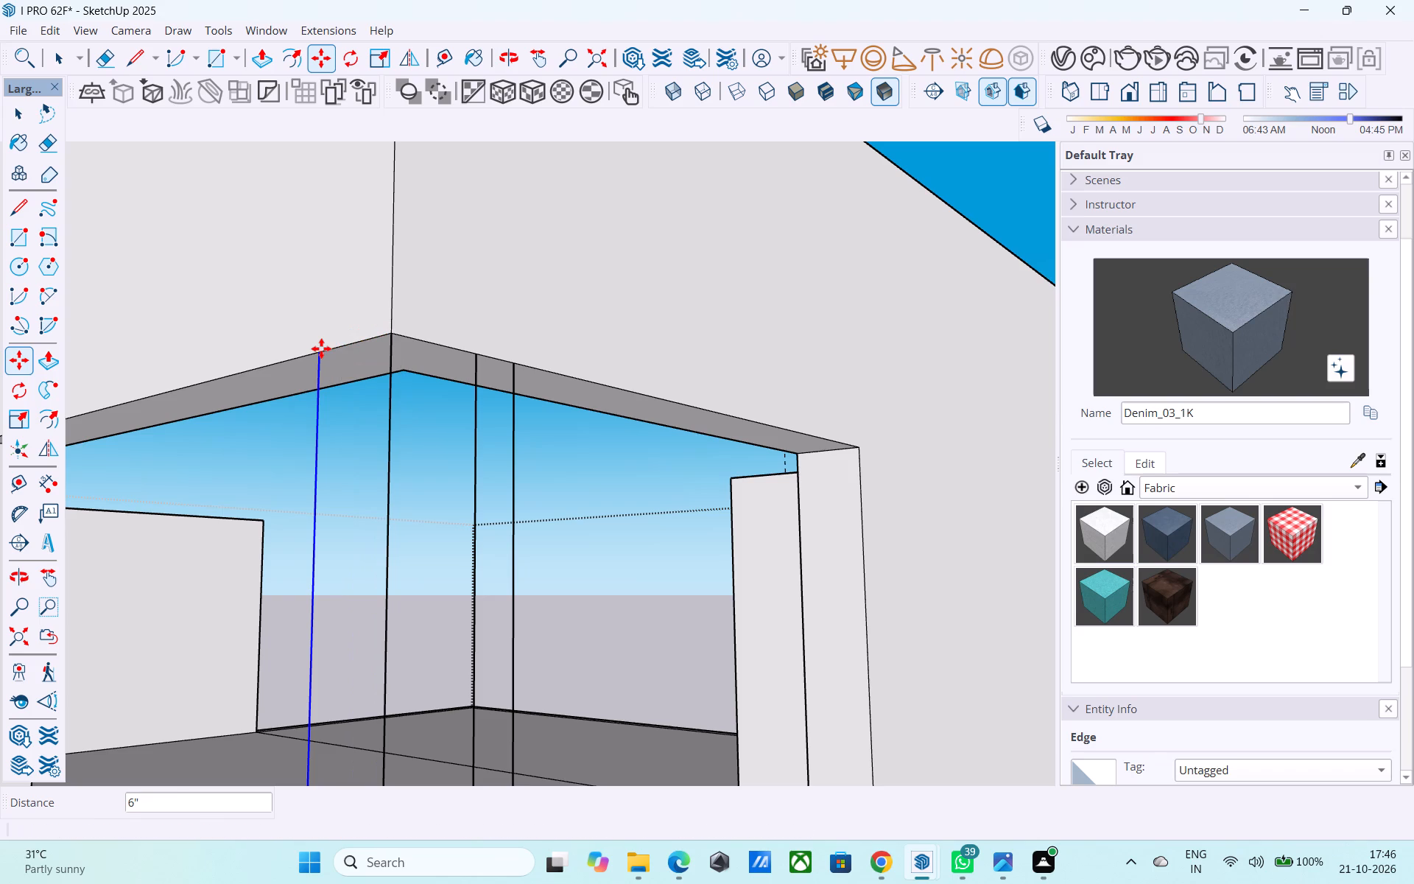
key("space")
Draw lines on the underside of the opening's head from both 6" copies to the inner corner, closing the post's profile.
key("l")
left_click(320, 353)
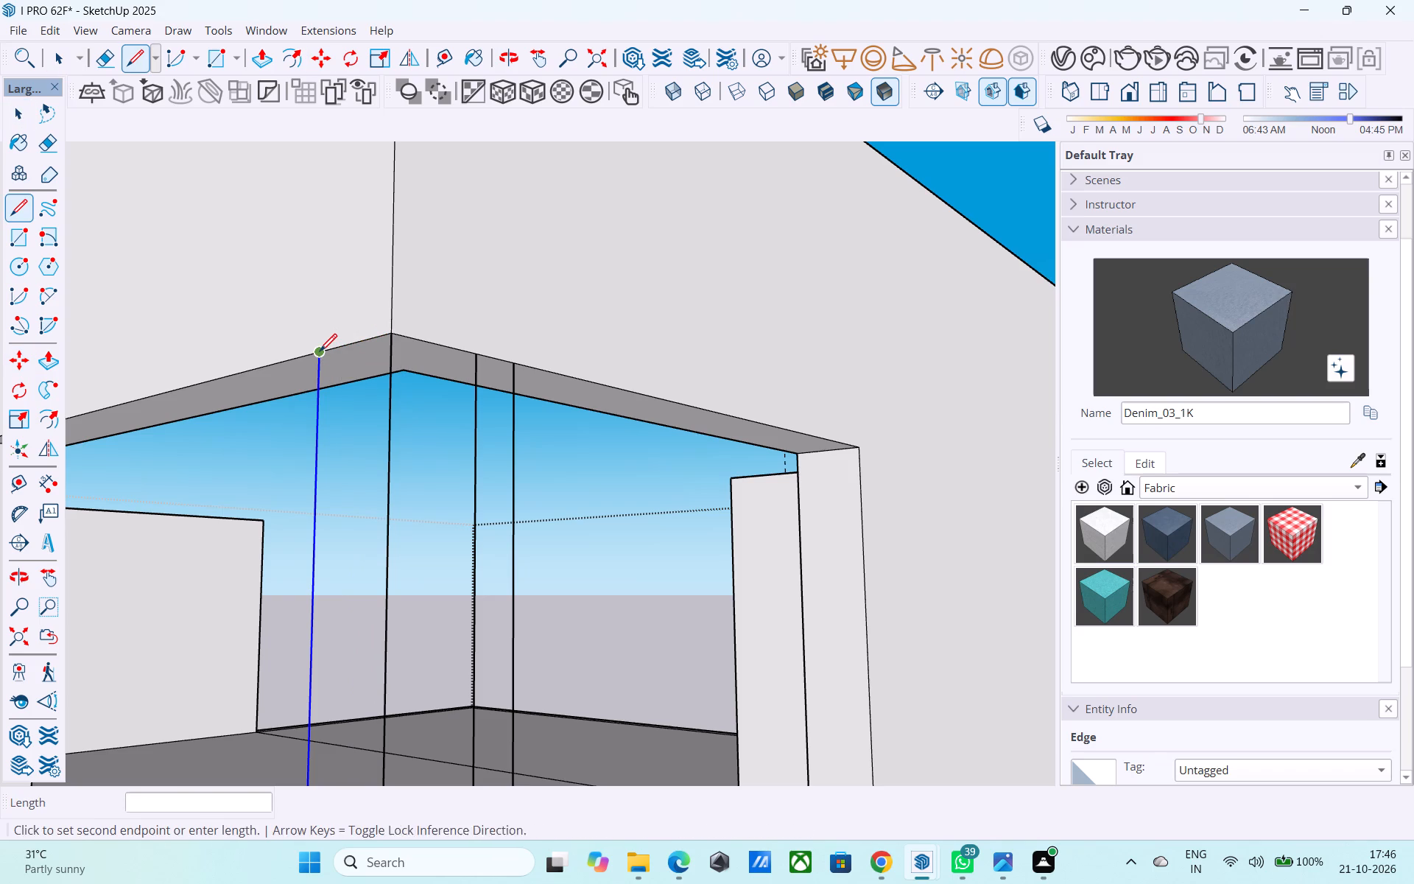
left_click(403, 376)
left_click(409, 372)
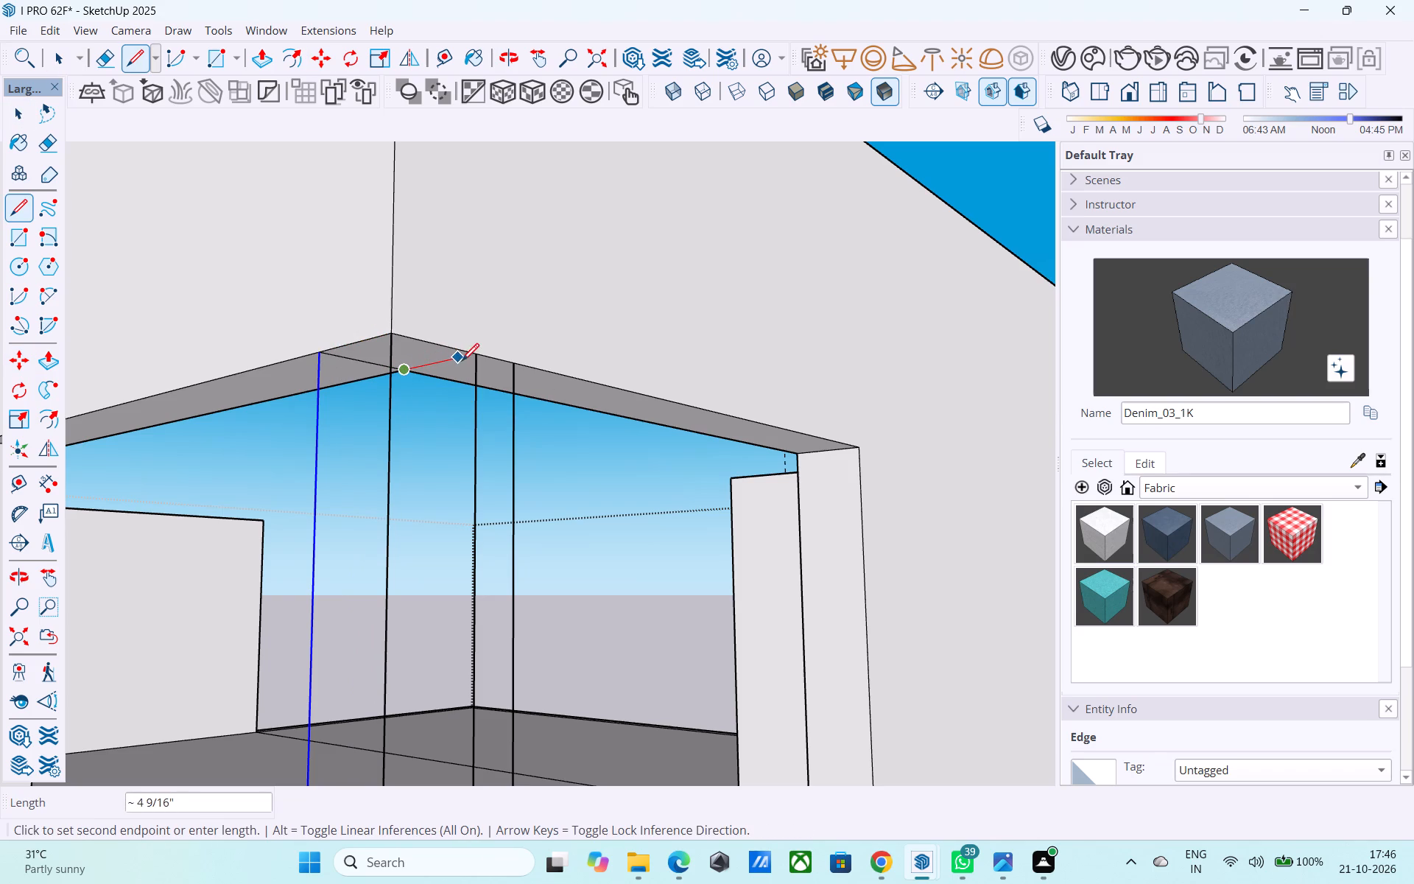
left_click(468, 361)
key("space")
Push/Pull the post's profile 7' 6" down from the head to the sill of the corner opening.
left_click(409, 349)
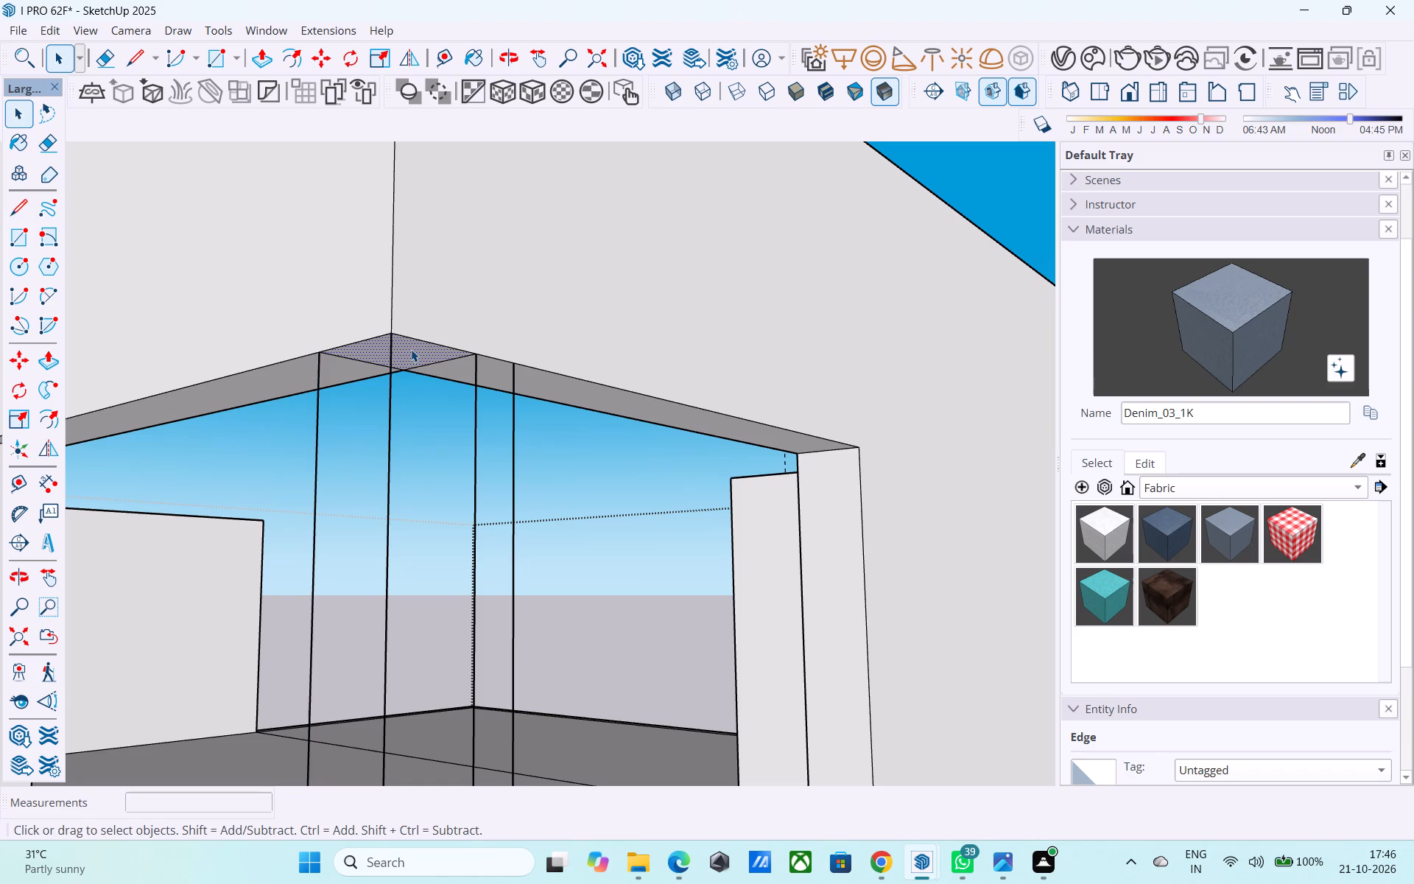
key("p")
left_click(411, 349)
scroll(404, 398, "down", 14)
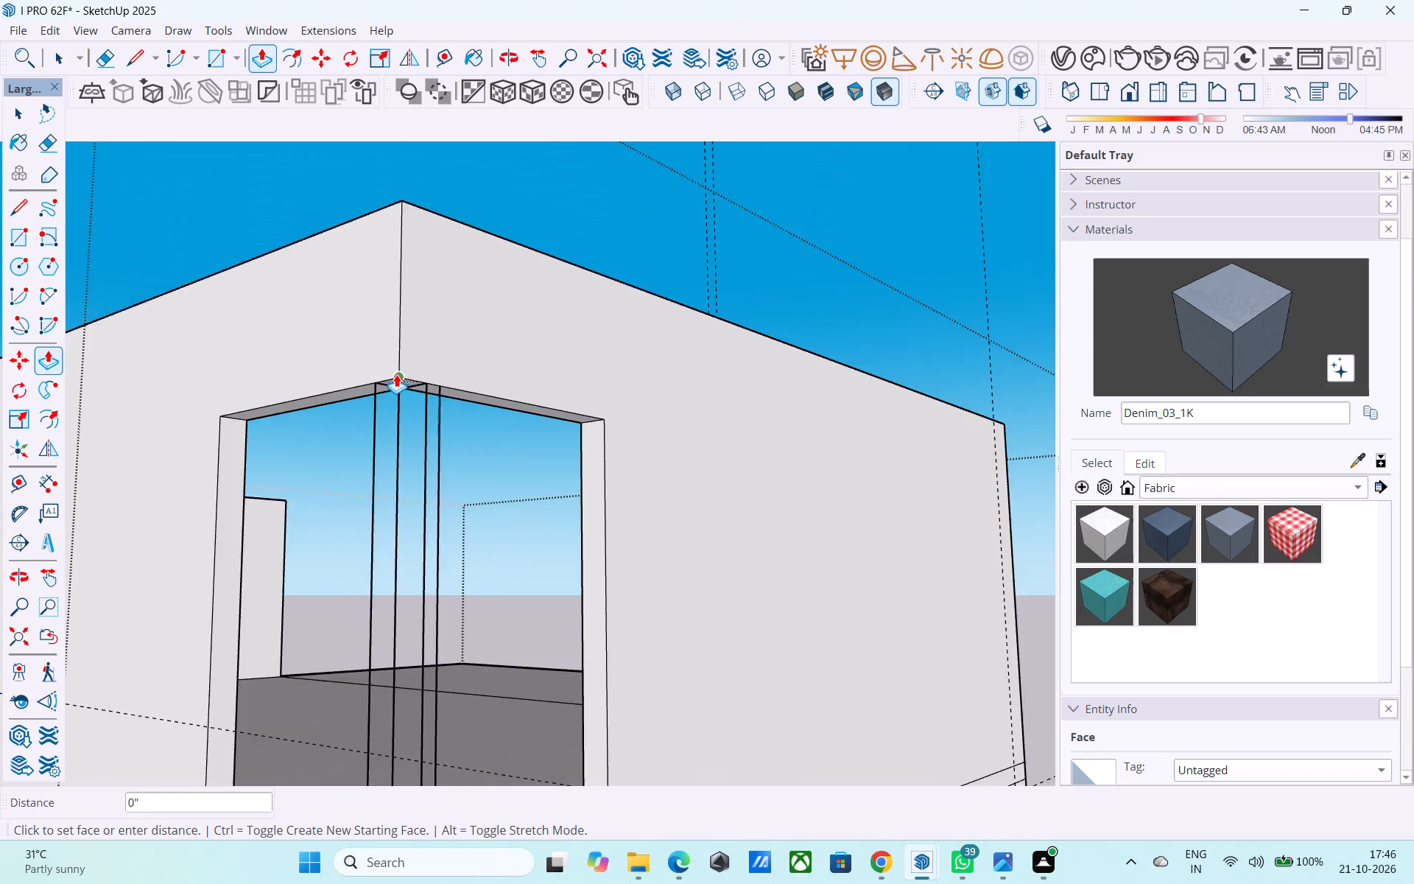
scroll(396, 374, "down", 9)
middle_click_drag(412, 532, 399, 681)
scroll(380, 636, "down", 5)
middle_click_drag(380, 636, 370, 472, "shift")
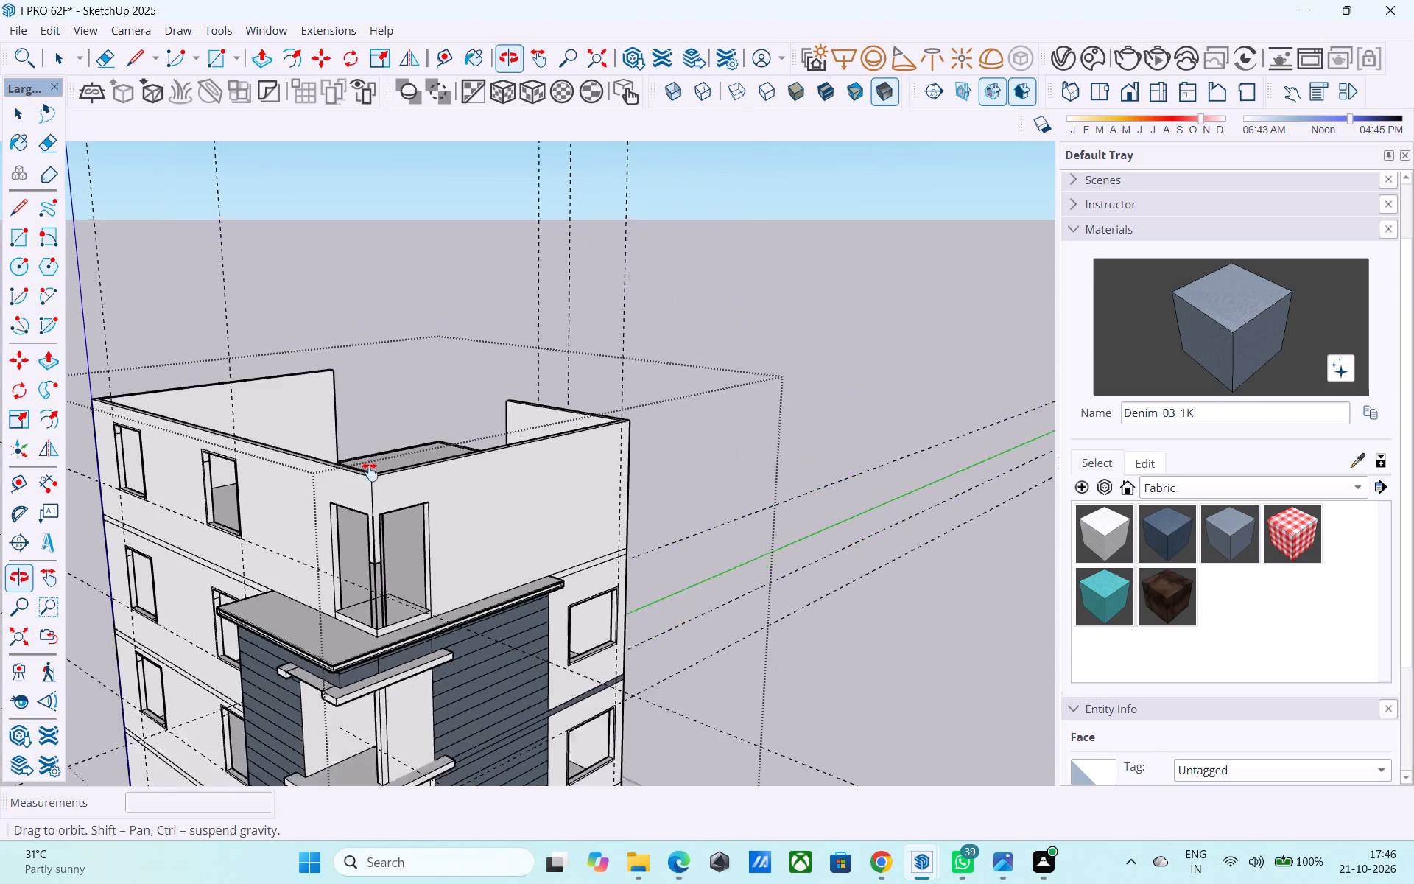
middle_click_drag(370, 472, 363, 437, "shift")
scroll(356, 466, "up", 9)
scroll(373, 536, "down", 1)
scroll(373, 536, "up", 9)
left_click(340, 521)
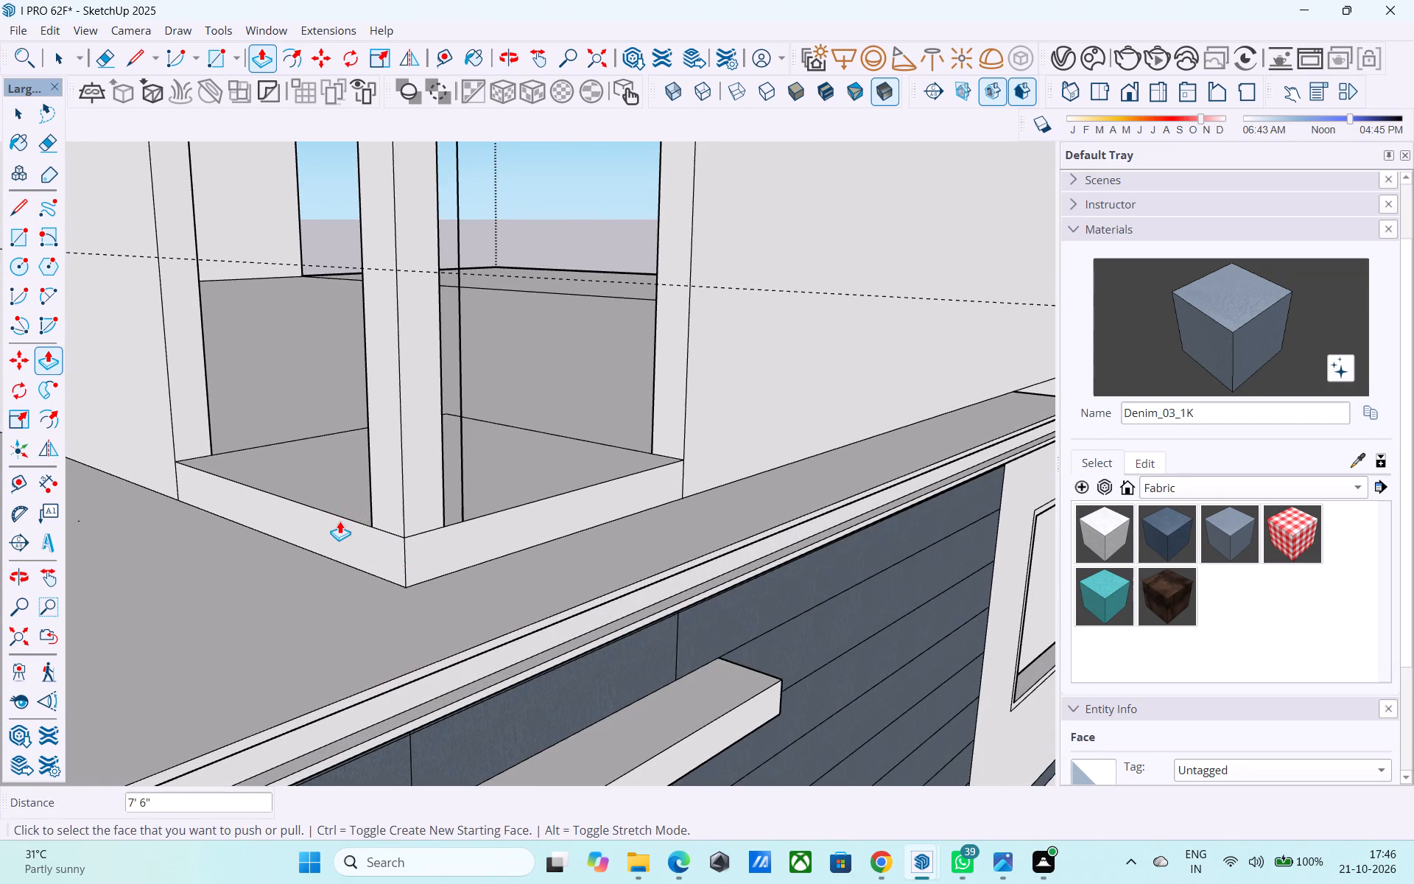
Erase the leftover vertical edge standing beside the corner post in the front half of the opening.
scroll(338, 519, "down", 10)
key("e")
left_click_drag(411, 482, 418, 485)
scroll(414, 489, "down", 9)
scroll(408, 315, "up", 5)
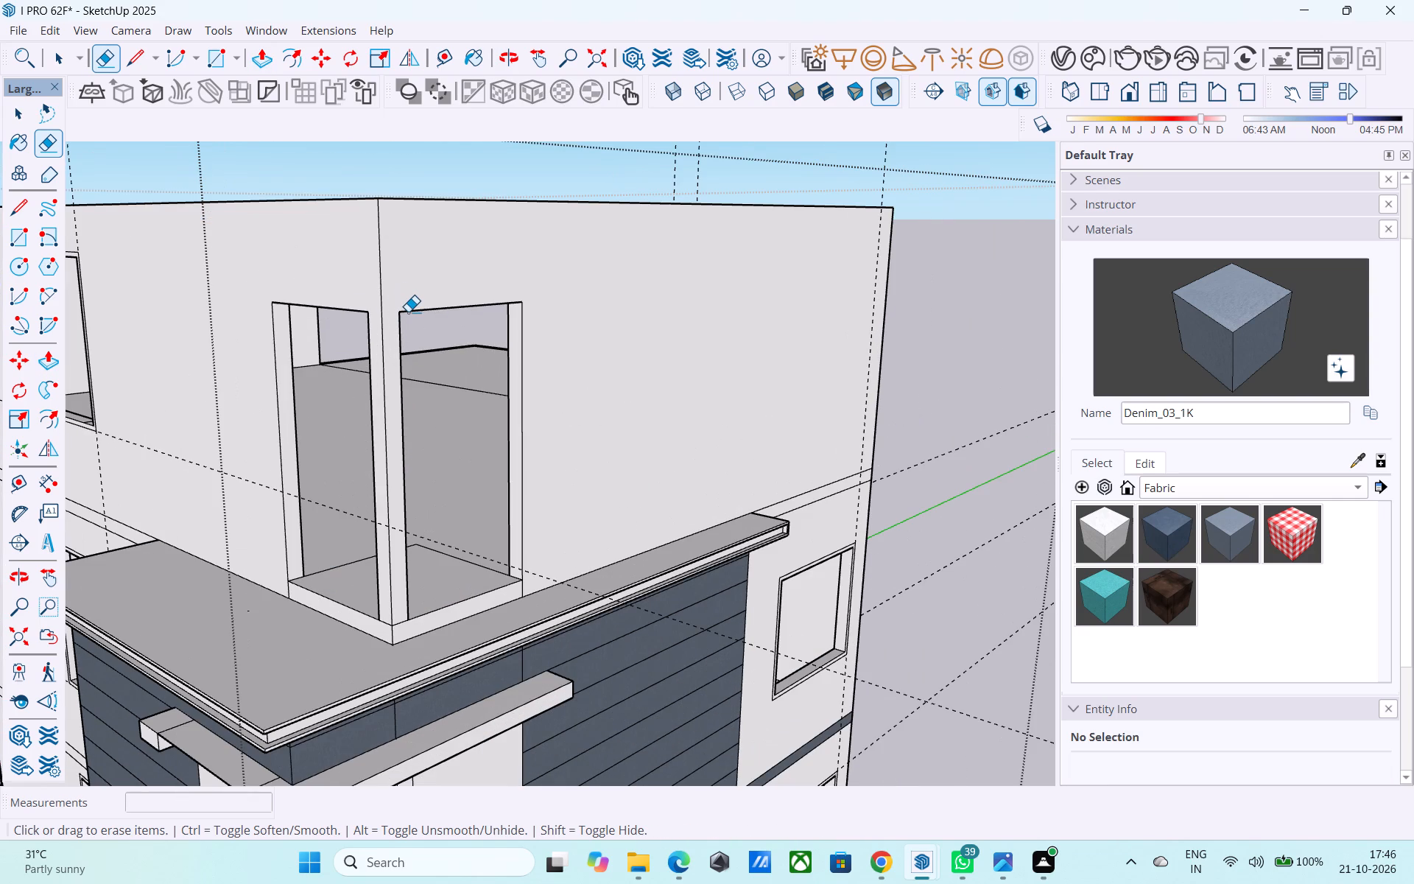
Measure the height from the opening's sill beside the post to the top of the wall.
key("l")
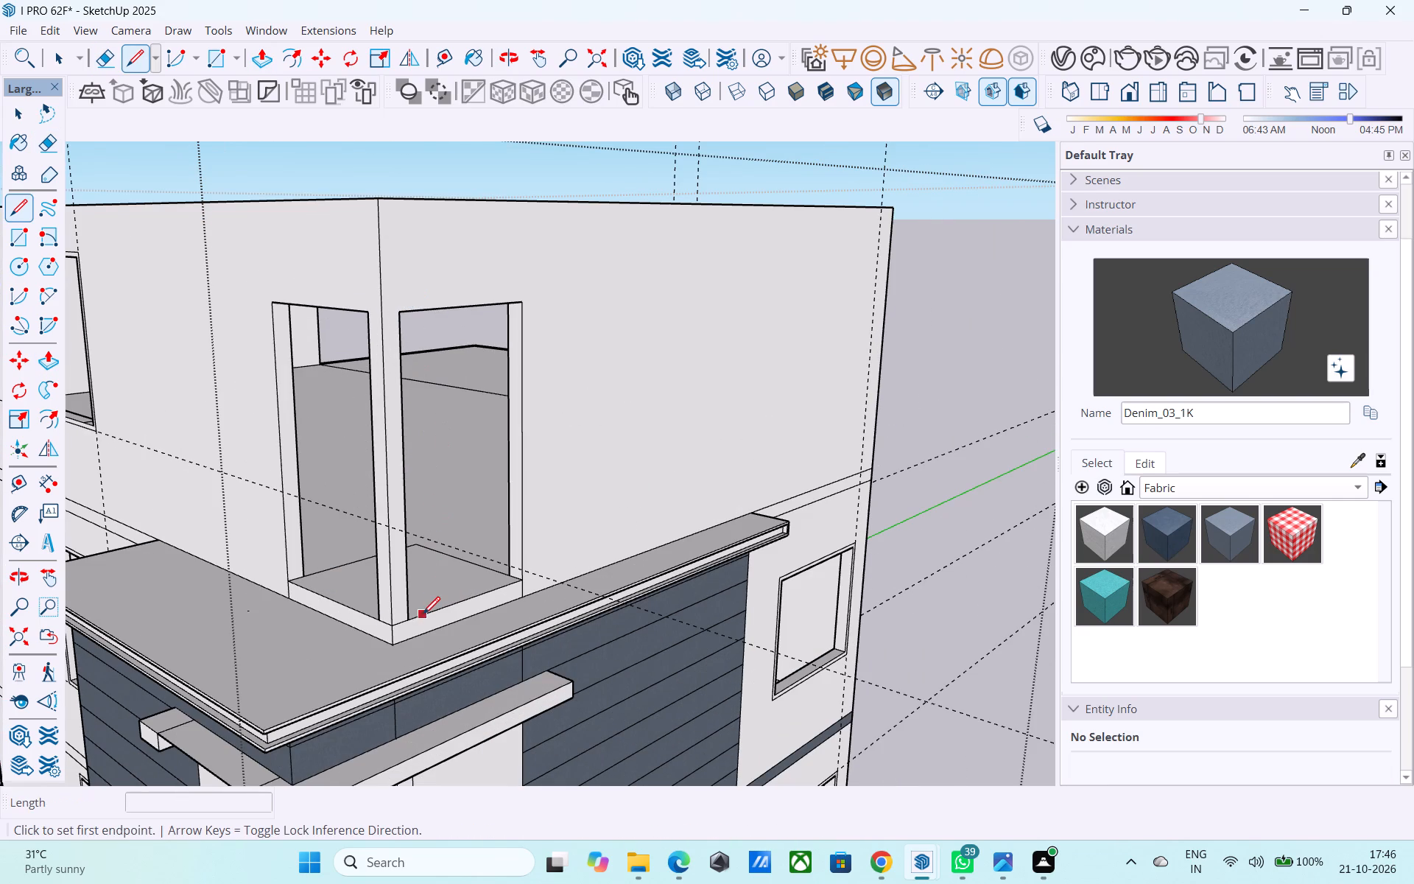
left_click(413, 616)
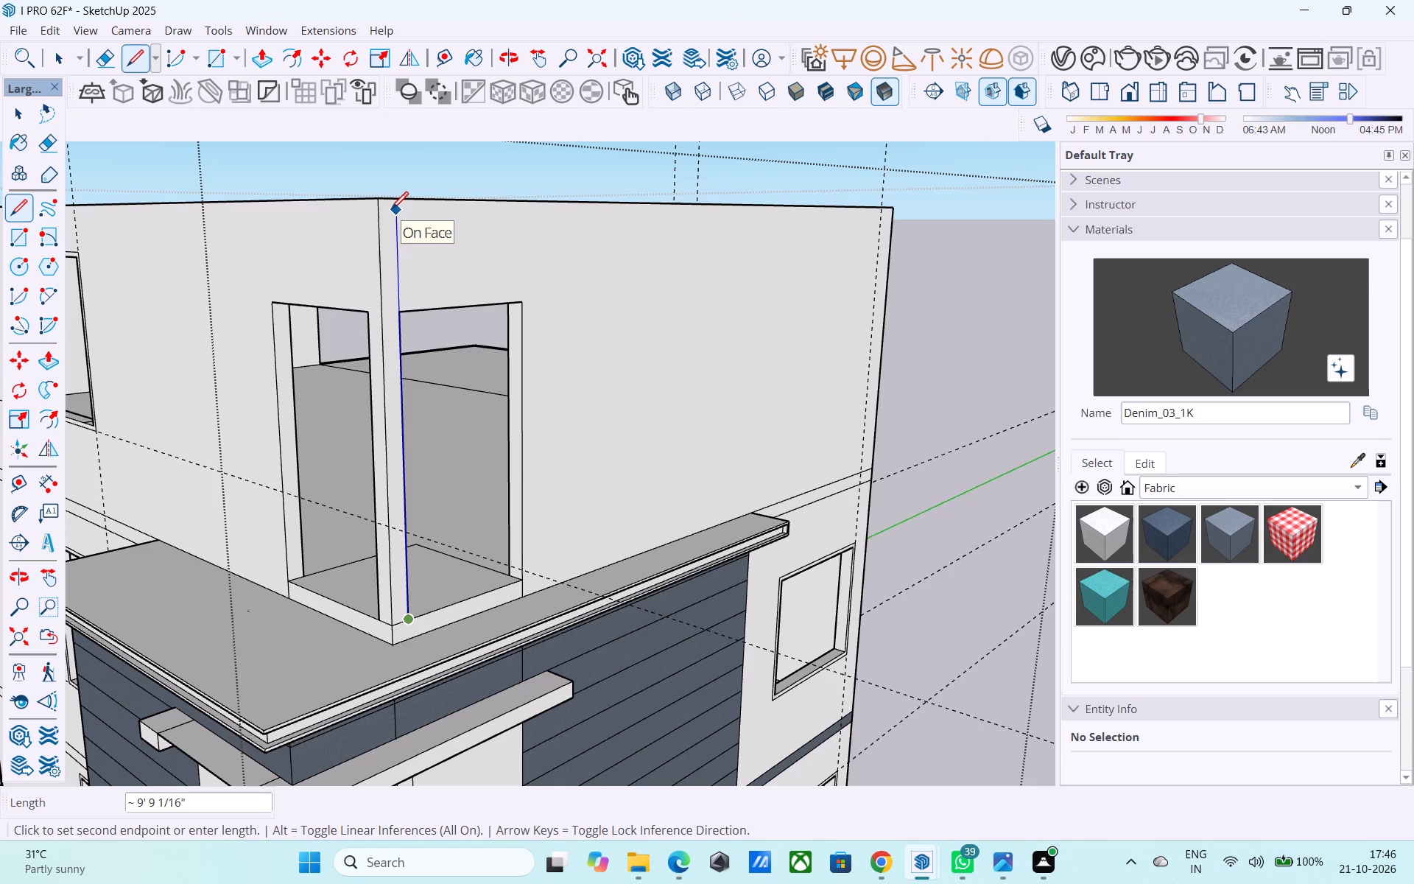
key("space")
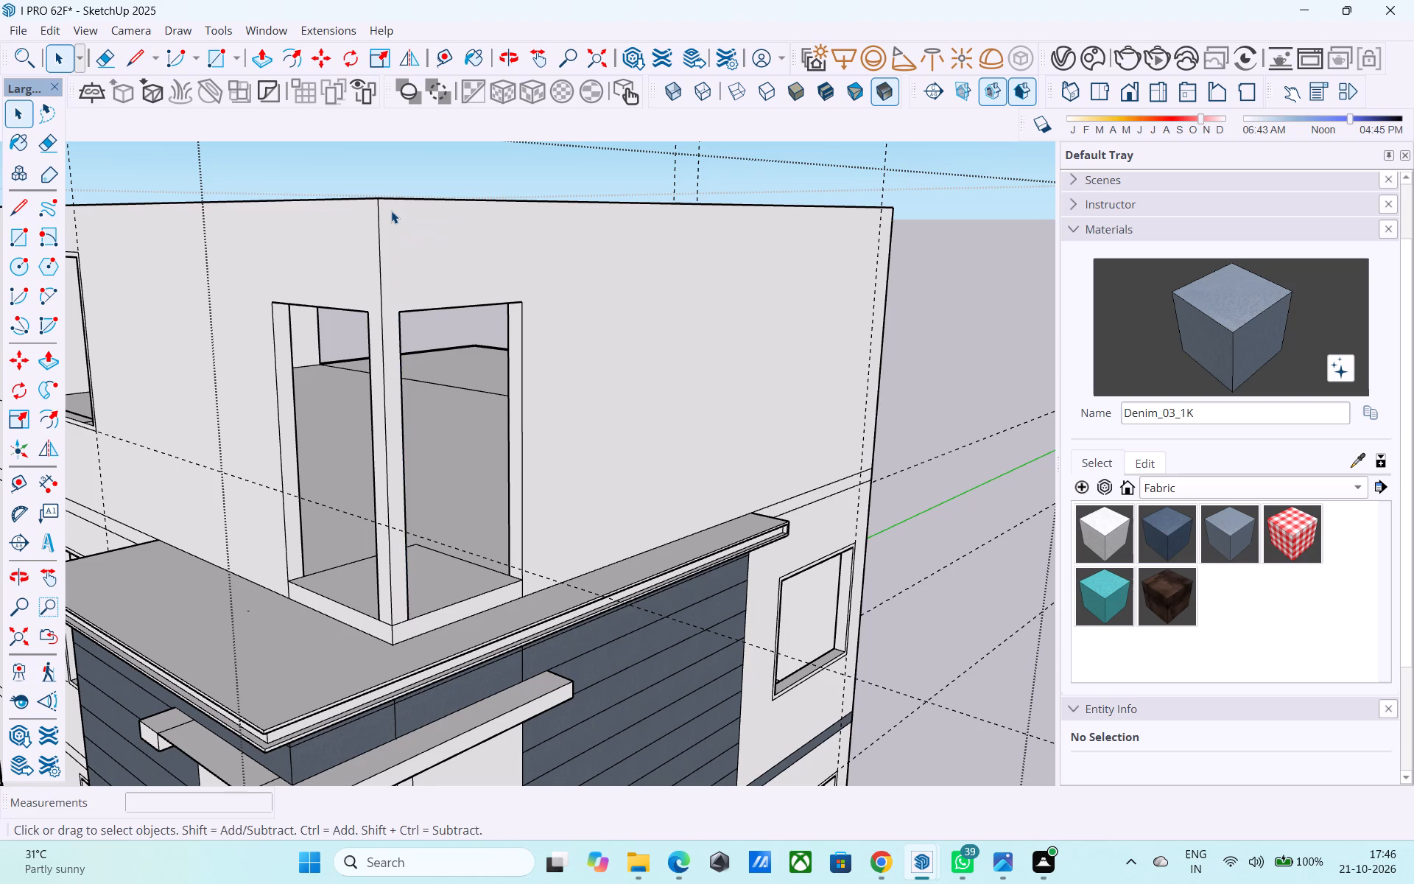
Raise the front and side head faces of the corner opening by 2' with Push/Pull.
scroll(391, 211, "down", 3)
middle_click_drag(390, 219, 371, 288, "shift")
scroll(379, 301, "up", 3)
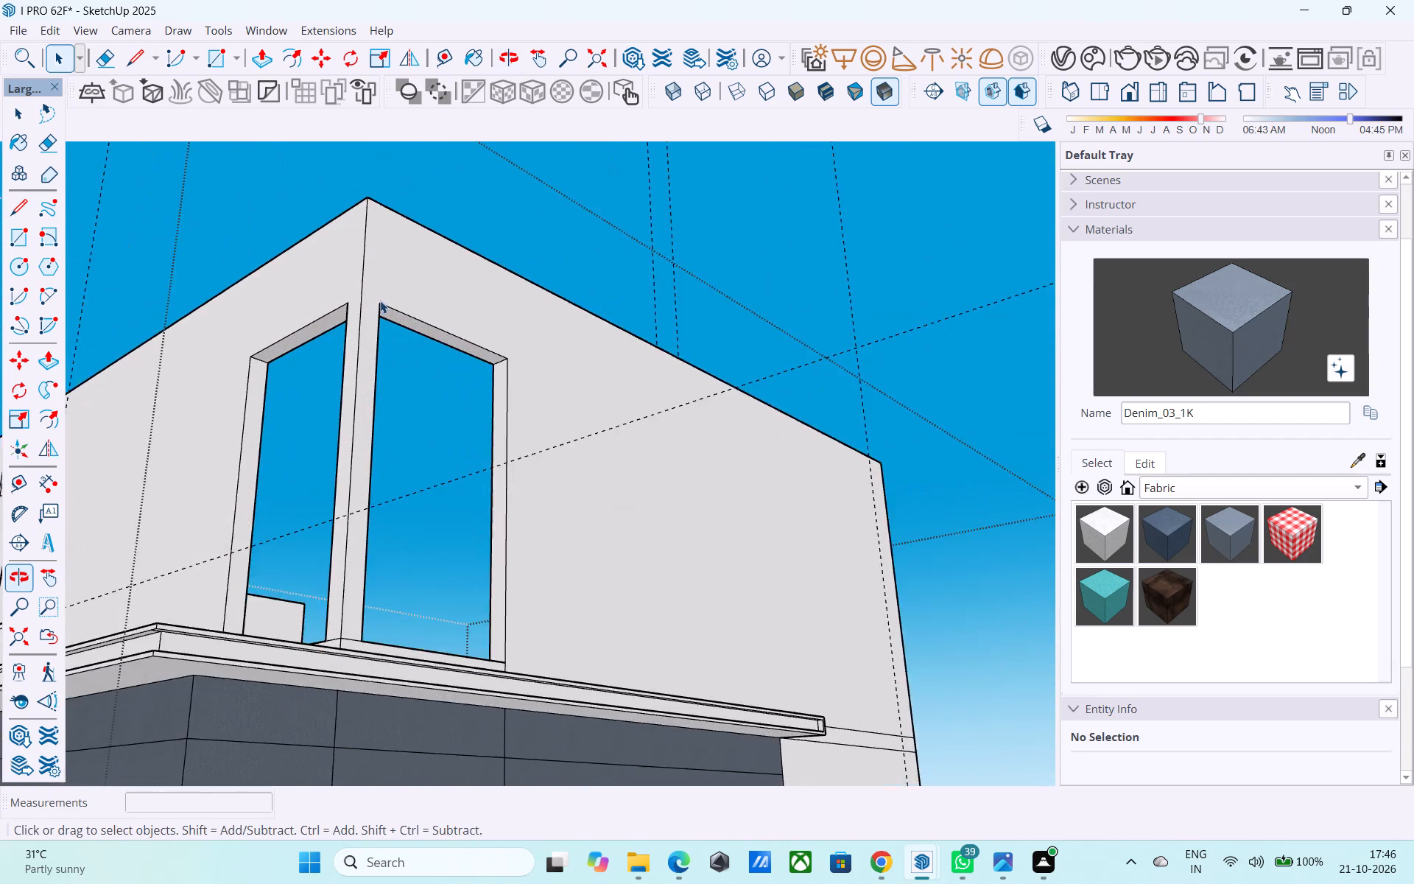
scroll(380, 301, "up", 4)
left_click(396, 320)
key("p")
left_click(396, 320)
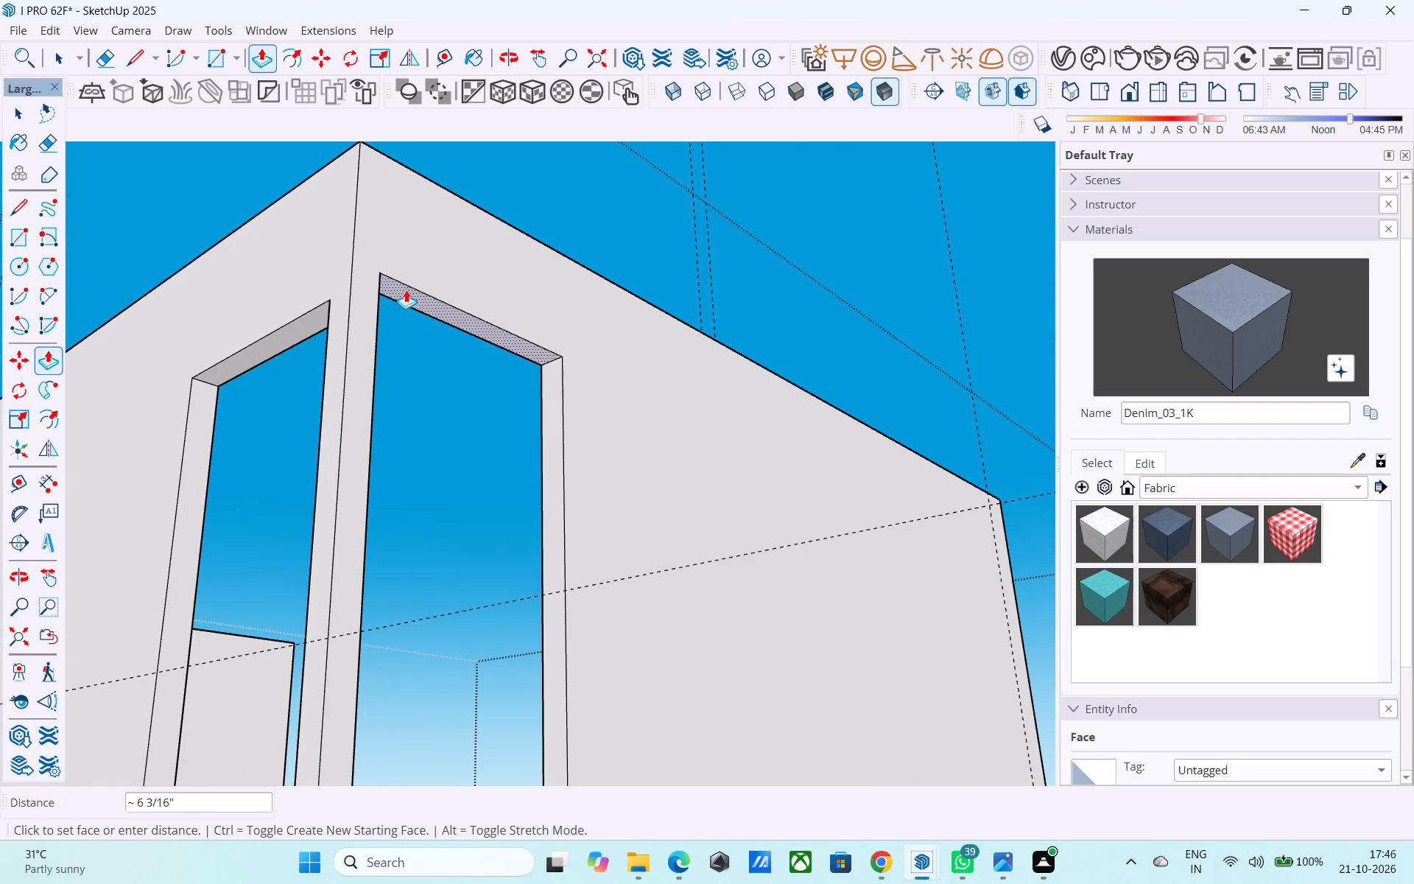
type("2'")
key("Return")
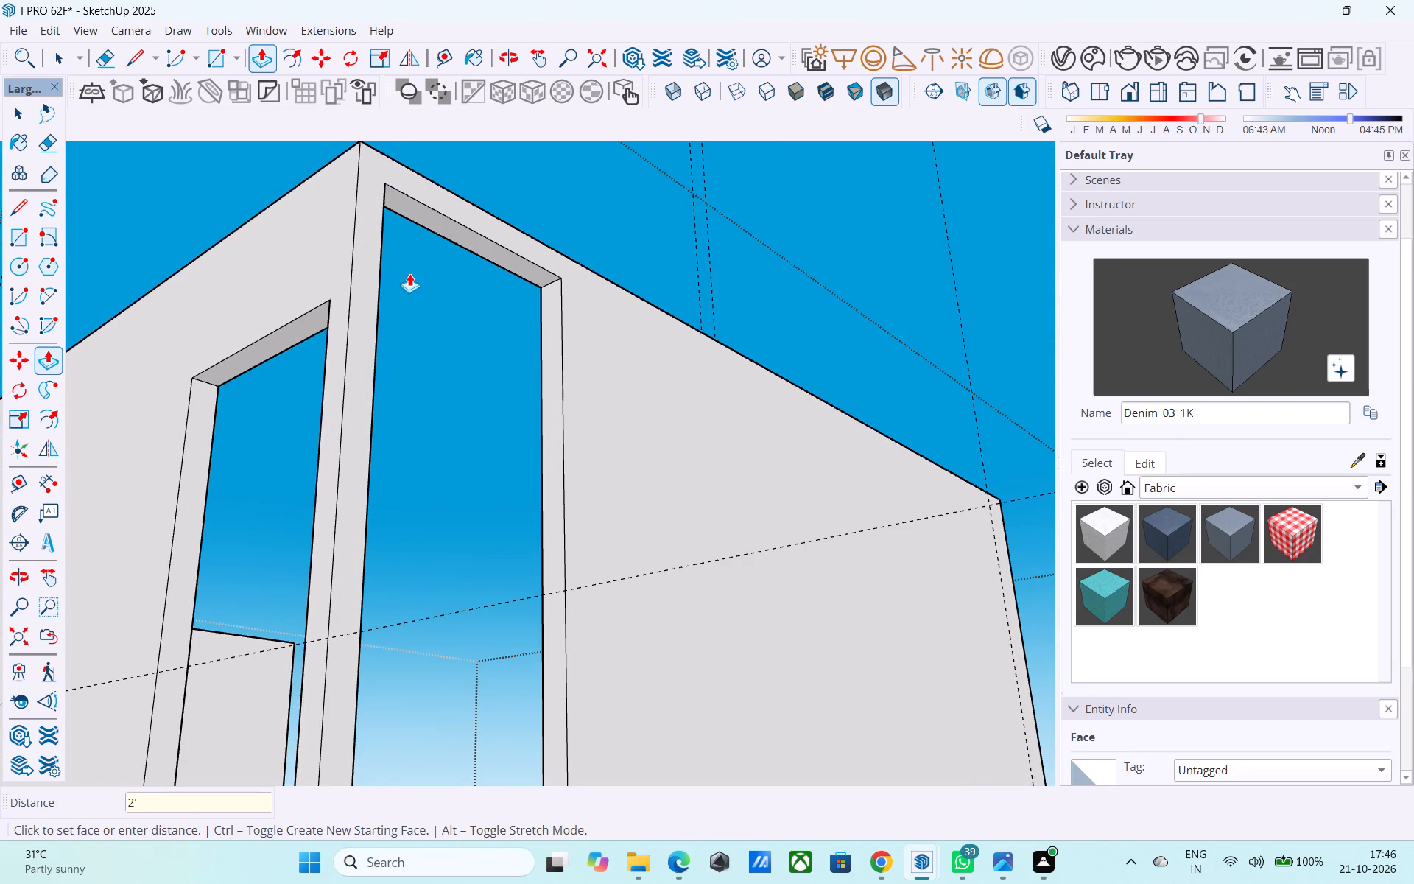
double_click(314, 325)
Measure the height from the wall's top corner down to the base of the corner post.
scroll(314, 323, "down", 6)
middle_click_drag(314, 321, 314, 326)
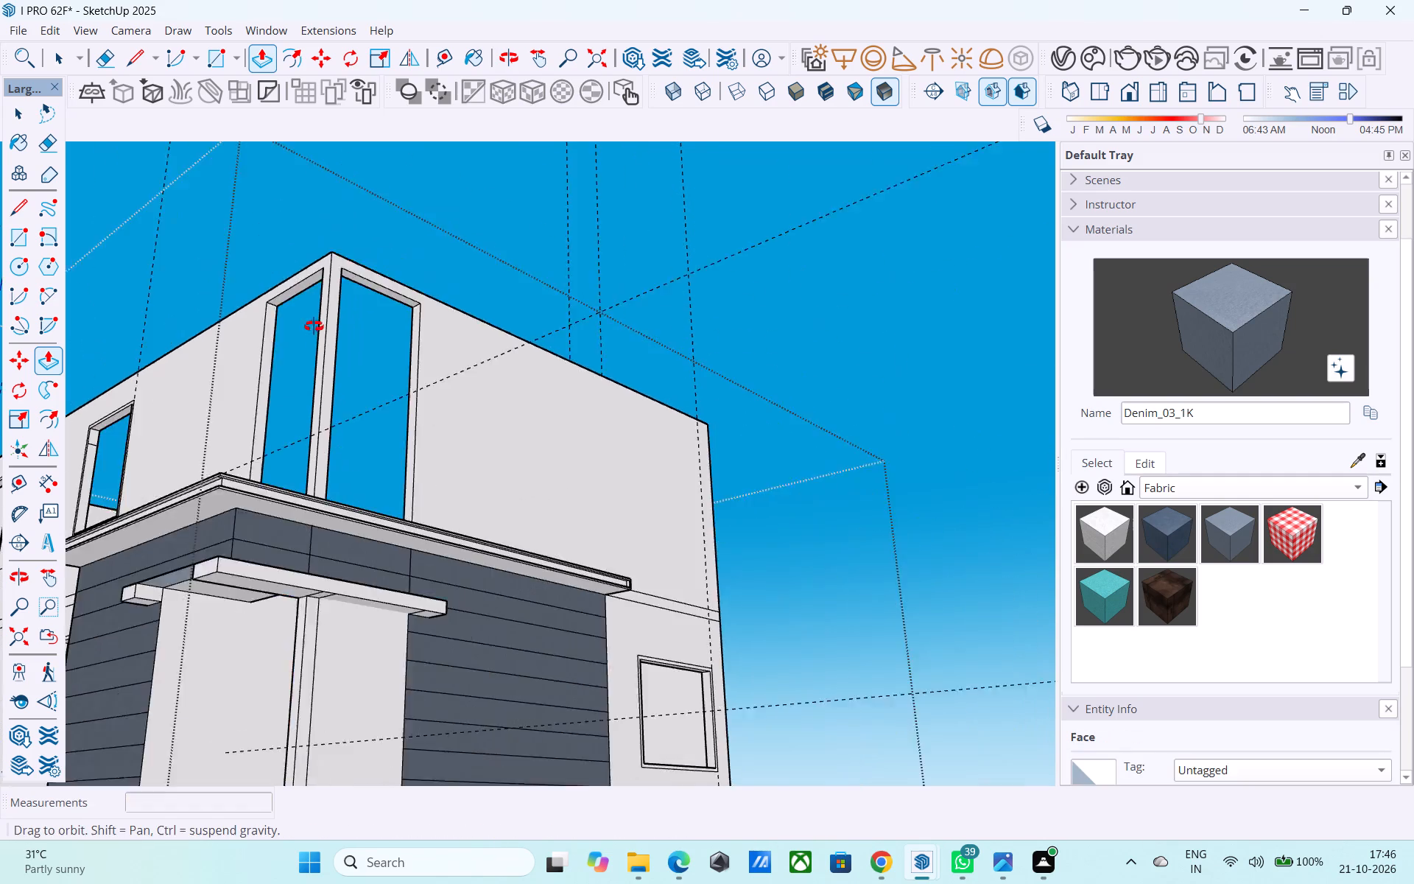
middle_click_drag(314, 326, 299, 557)
scroll(334, 379, "down", 11)
middle_click_drag(337, 429, 332, 411)
scroll(330, 407, "up", 7)
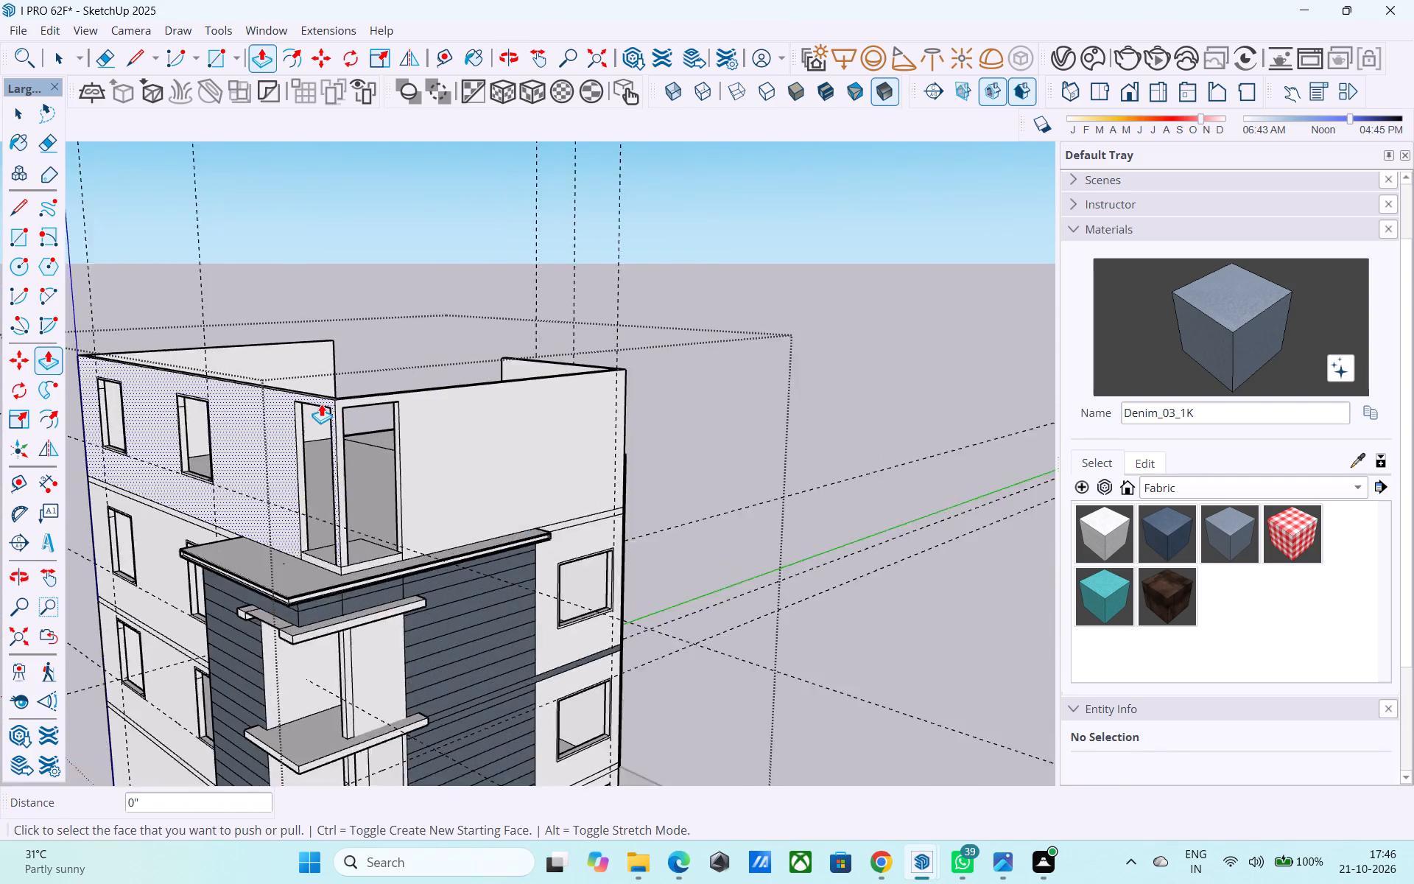
scroll(321, 404, "up", 8)
key("space")
scroll(320, 404, "up", 4)
scroll(320, 404, "down", 6)
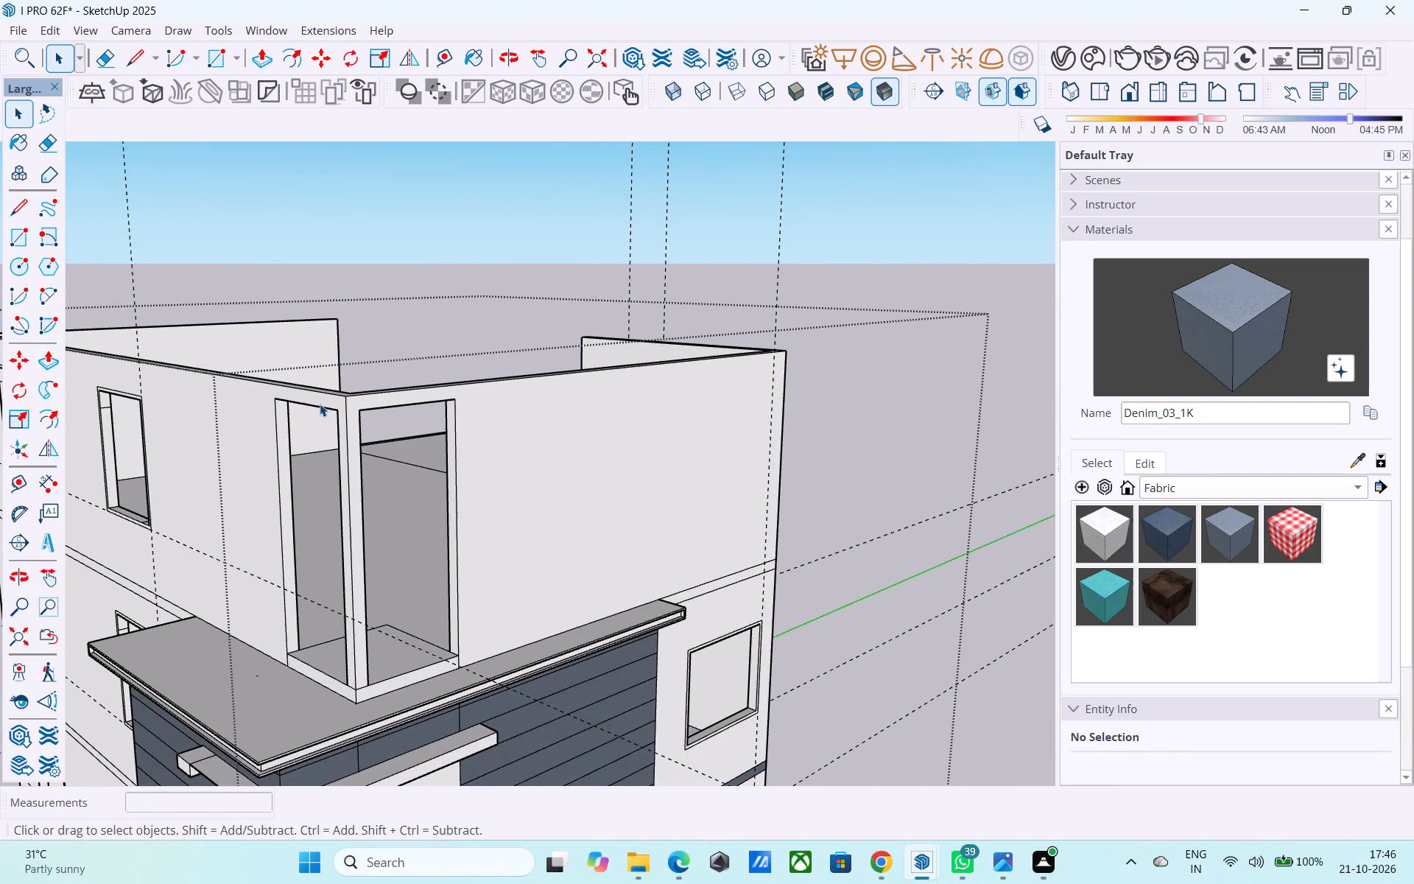
middle_click_drag(320, 404, 322, 394)
scroll(322, 394, "up", 5)
scroll(322, 394, "down", 5)
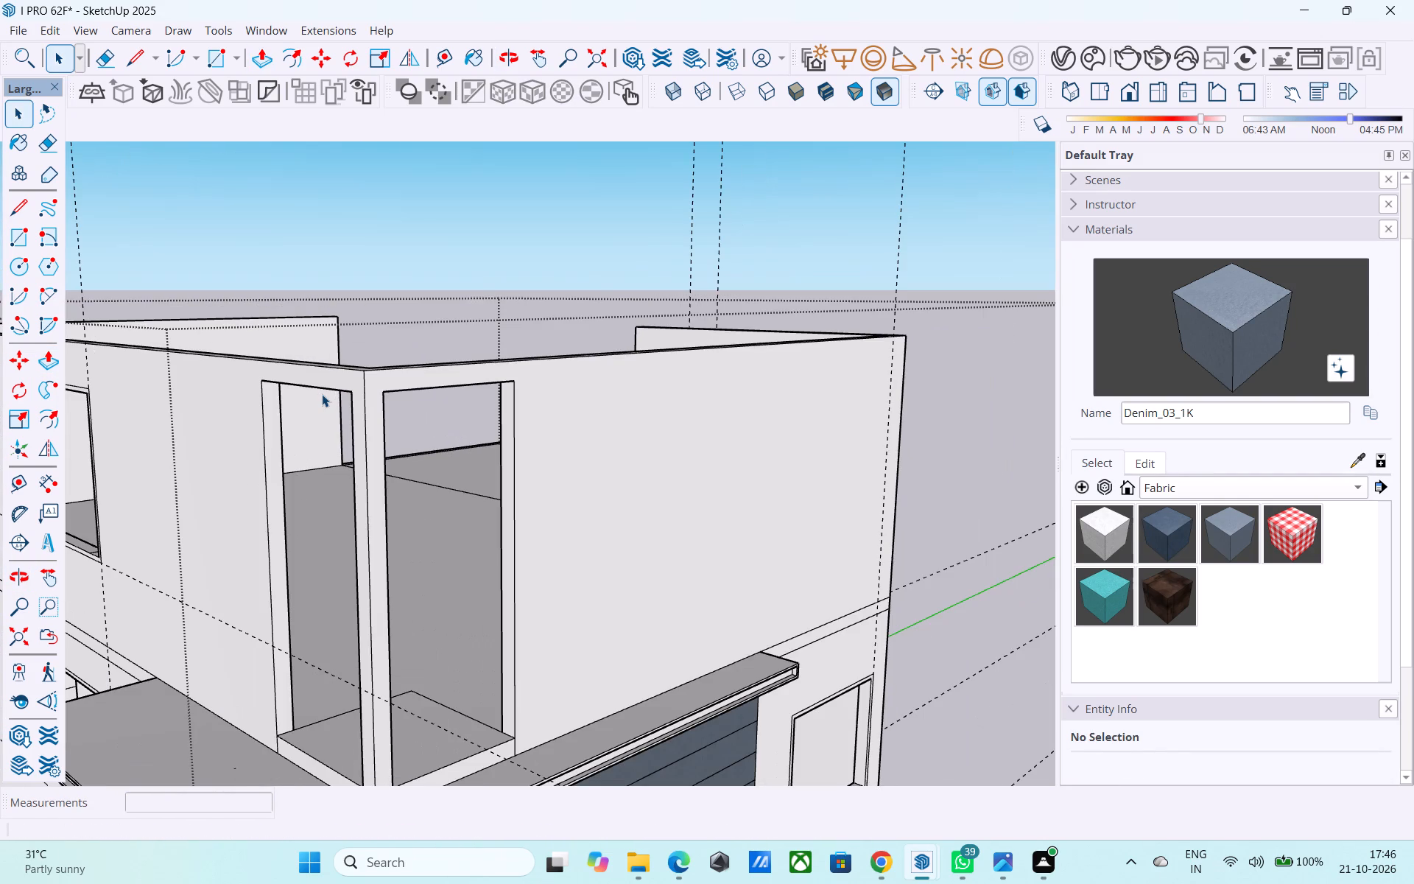
key("l")
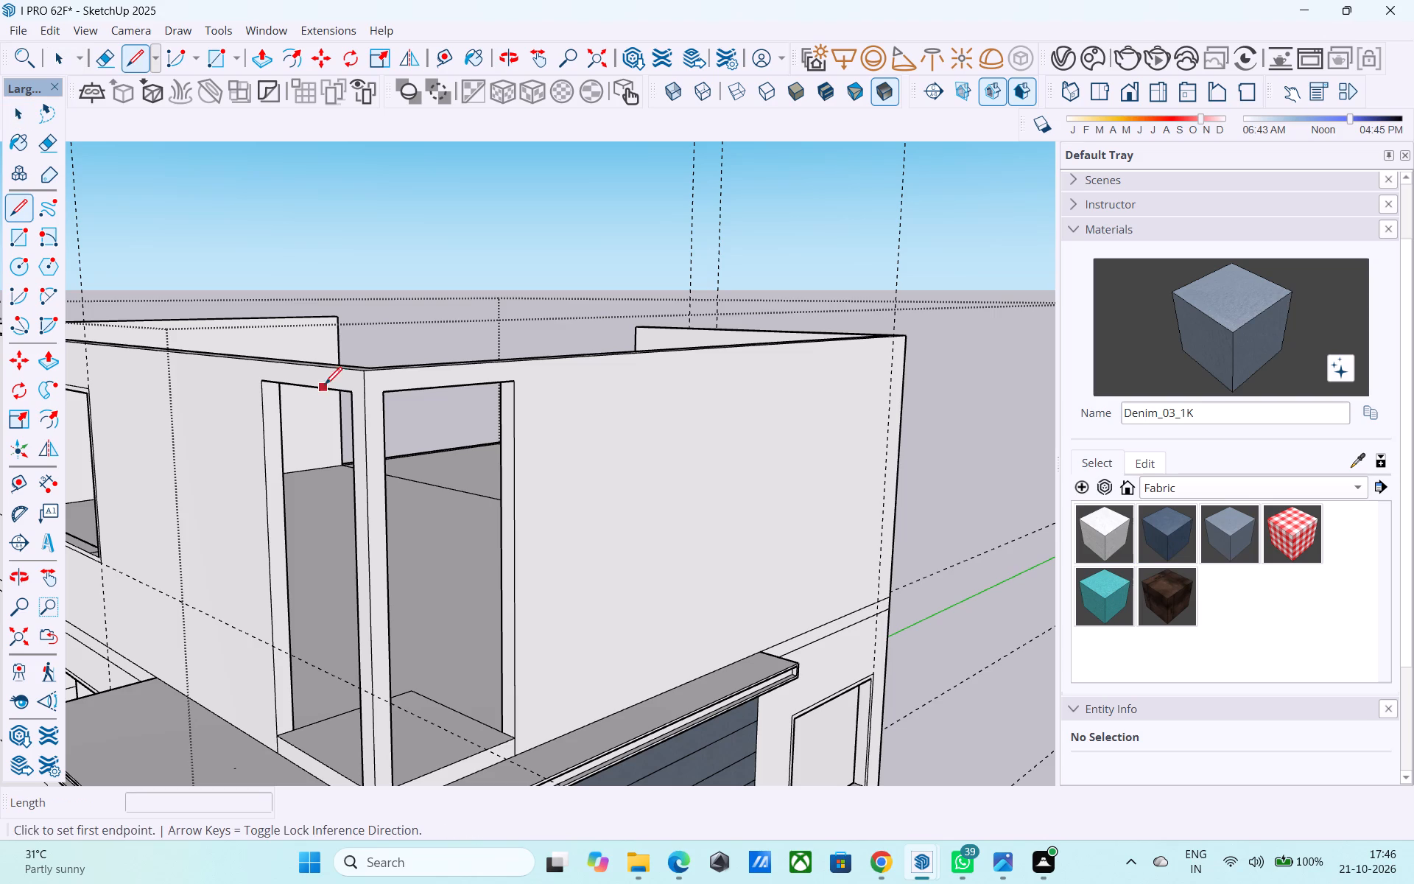
left_click(362, 373)
scroll(361, 375, "down", 4)
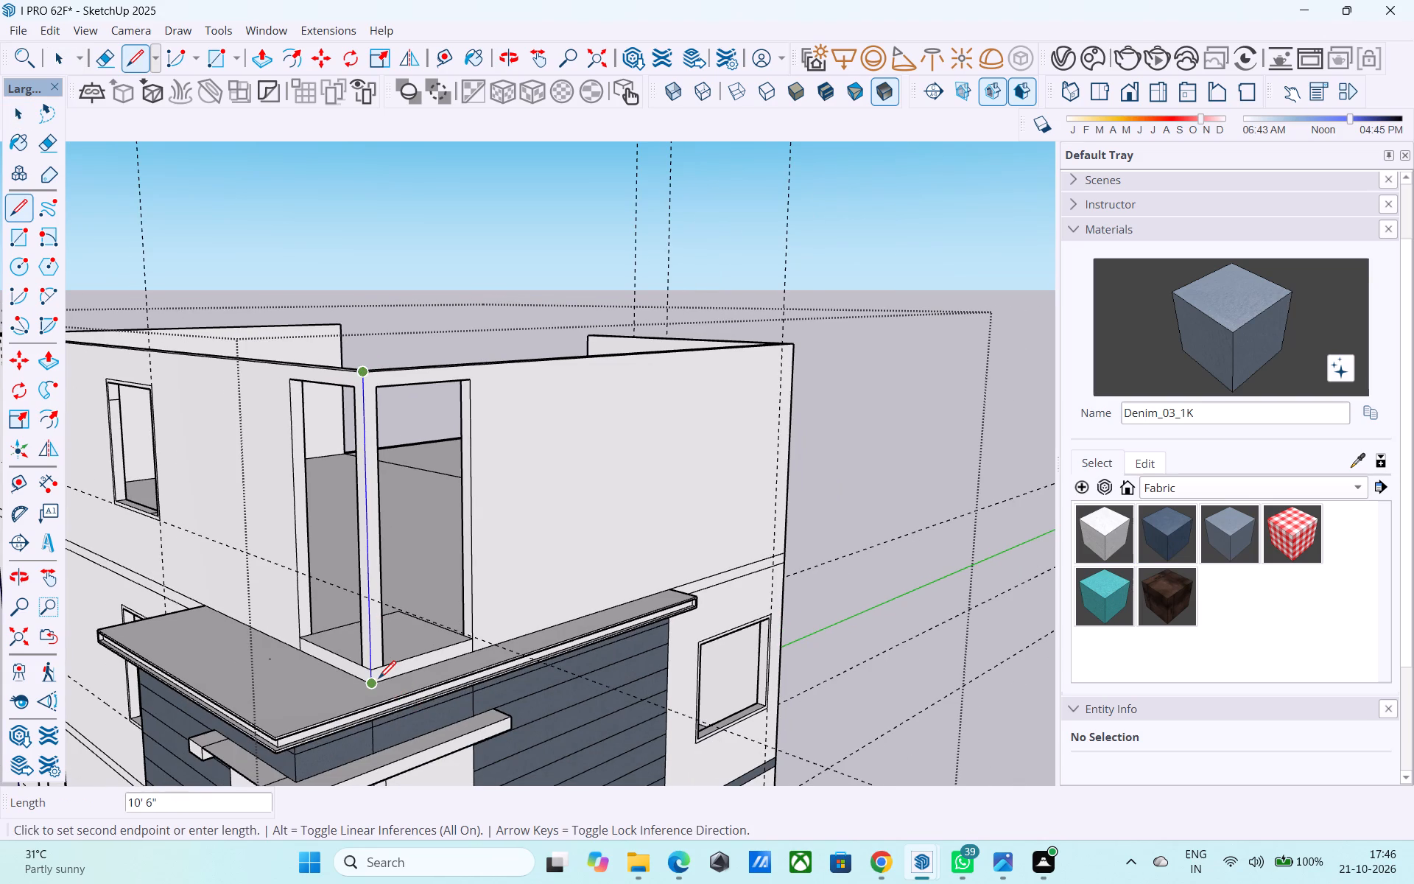
key("space")
Lower the side and front head faces of the corner opening by 6" with Push/Pull.
scroll(342, 296, "up", 5)
scroll(340, 306, "down", 1)
middle_click_drag(340, 306, 377, 204)
scroll(329, 318, "down", 3)
middle_click_drag(300, 369, 335, 333, "shift")
scroll(366, 234, "up", 6)
left_click(366, 232)
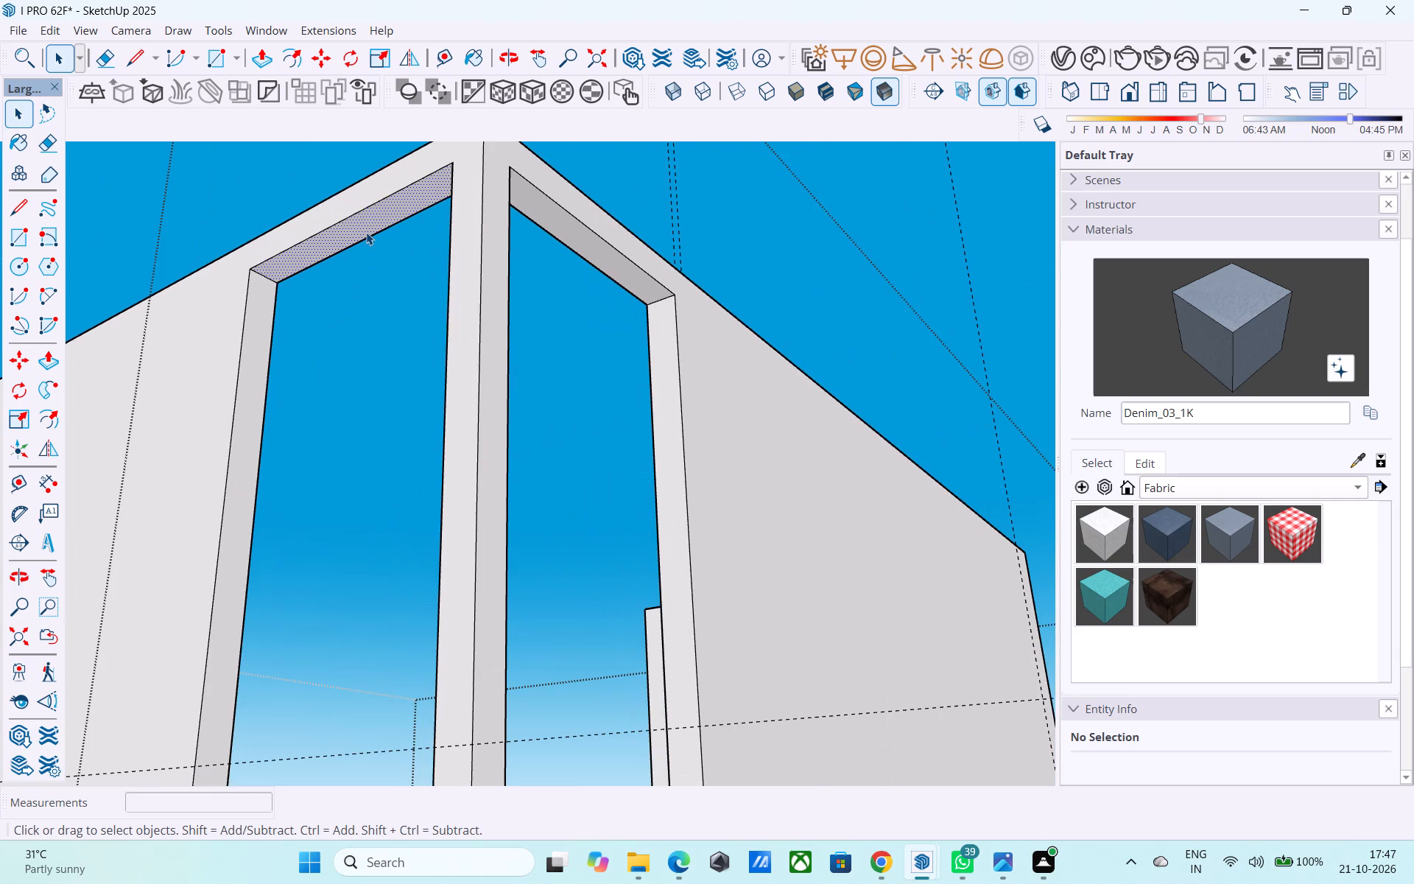
key("p")
left_click(366, 232)
type("6\"")
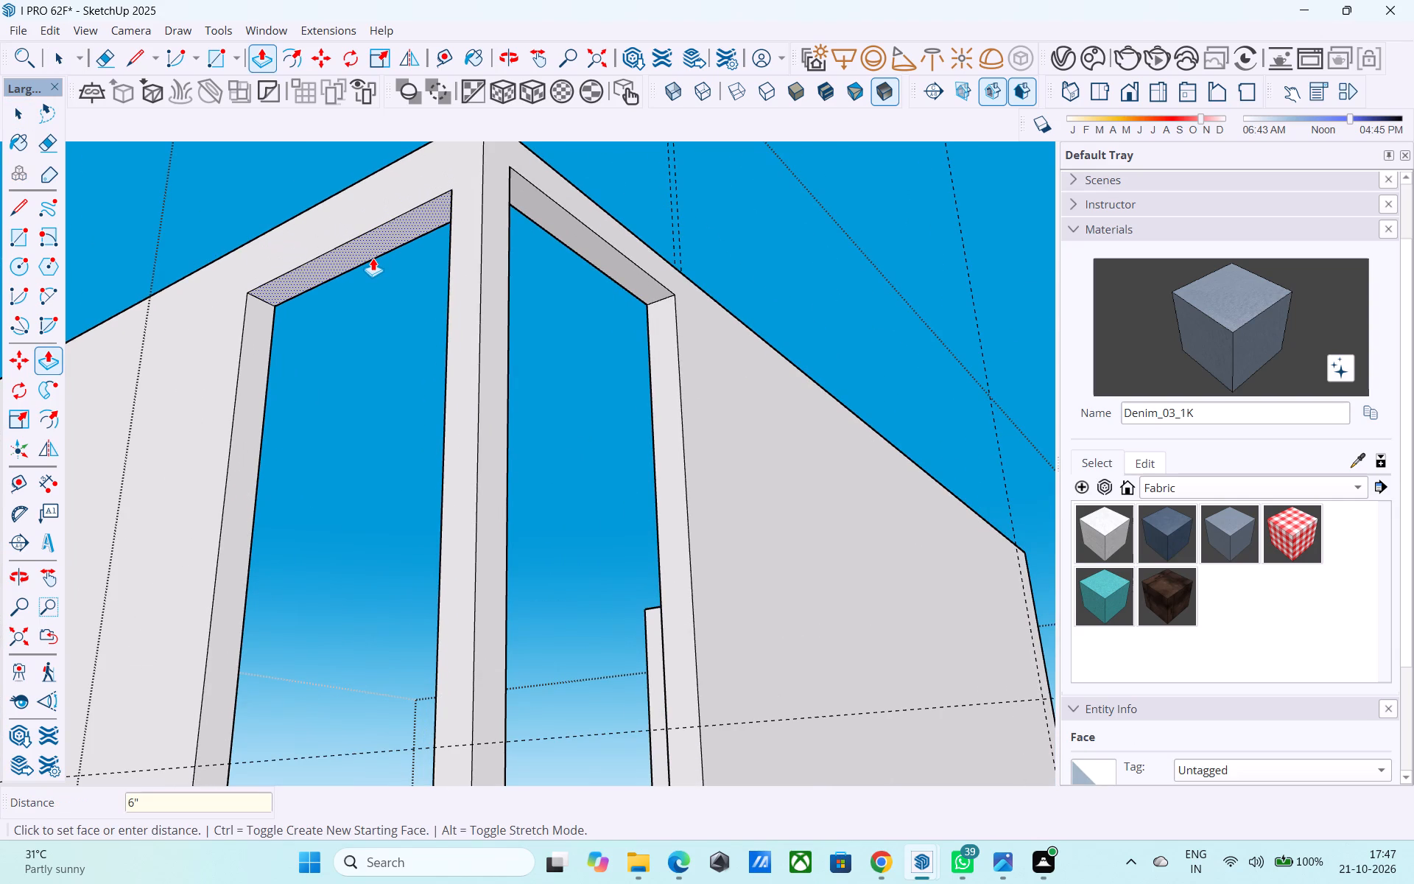
key("Return")
double_click(555, 208)
key("space")
Examine the corner opening, its post and the wall top above it from several angles.
scroll(393, 235, "down", 2)
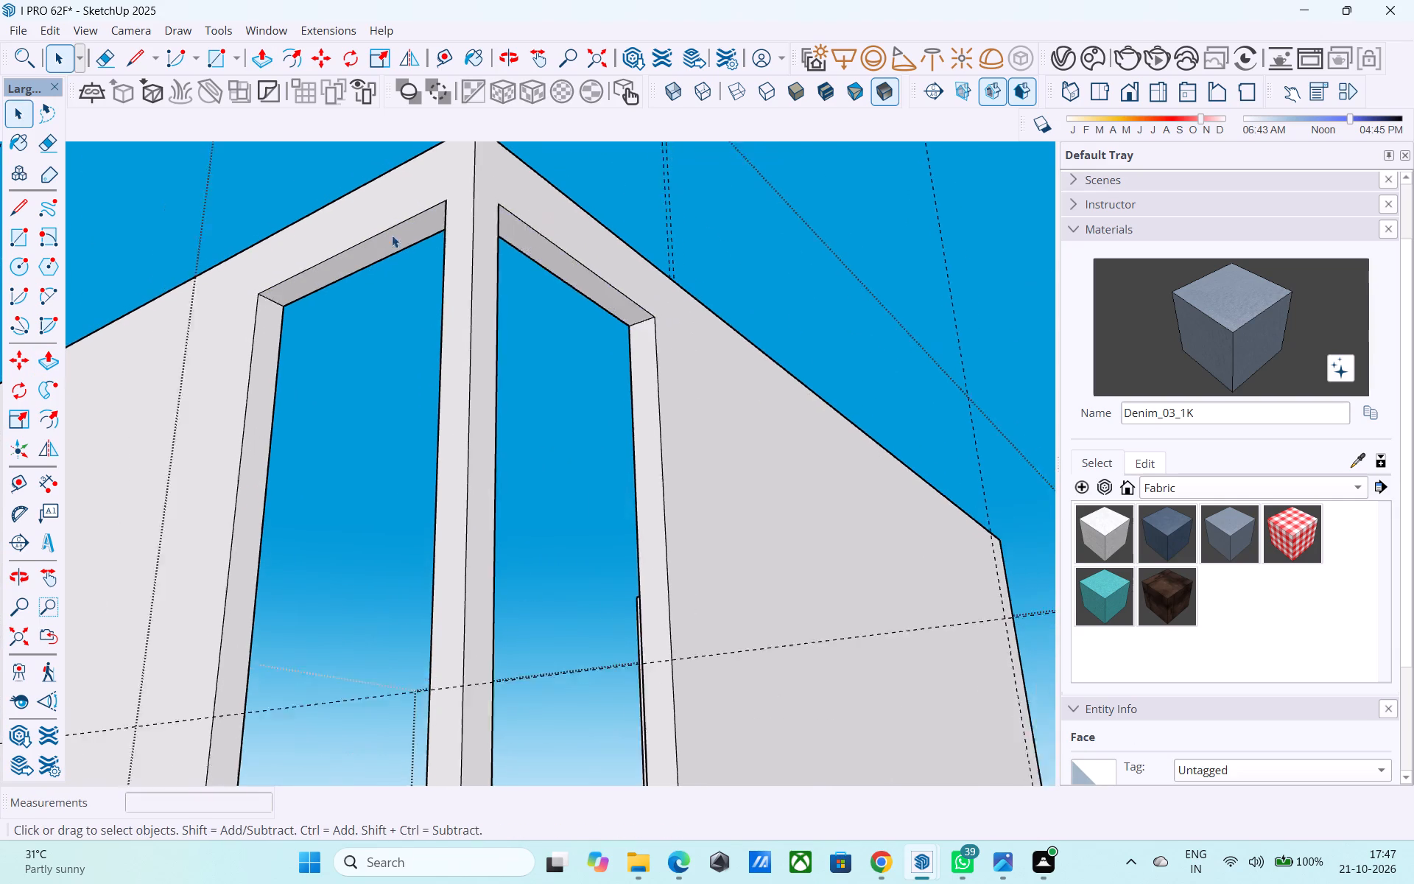
scroll(392, 235, "down", 1)
middle_click_drag(379, 268, 353, 409)
scroll(353, 273, "down", 12)
scroll(345, 462, "up", 4)
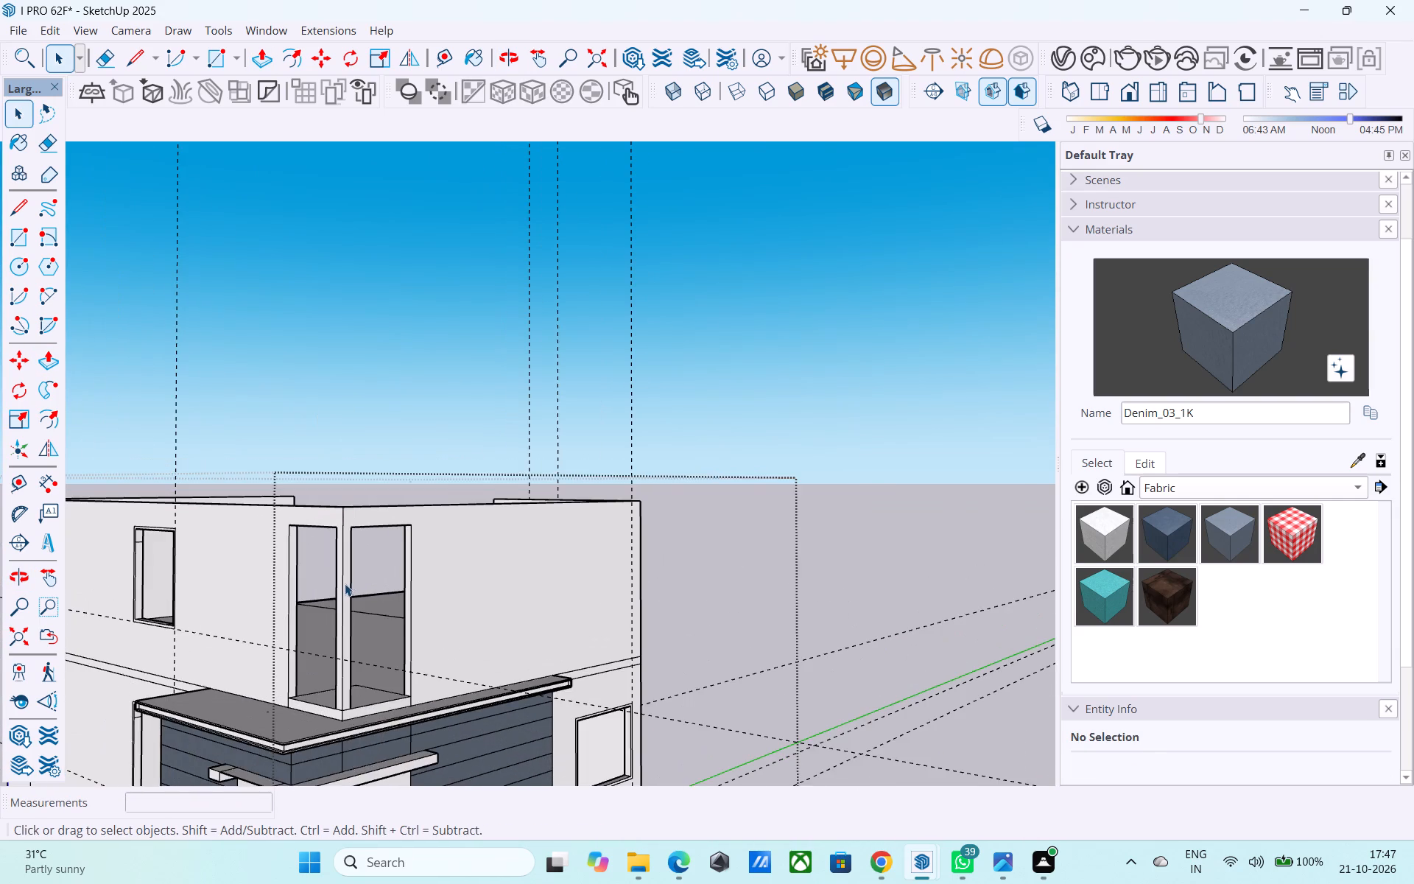
scroll(345, 583, "up", 8)
middle_click_drag(347, 540, 493, 412, "shift")
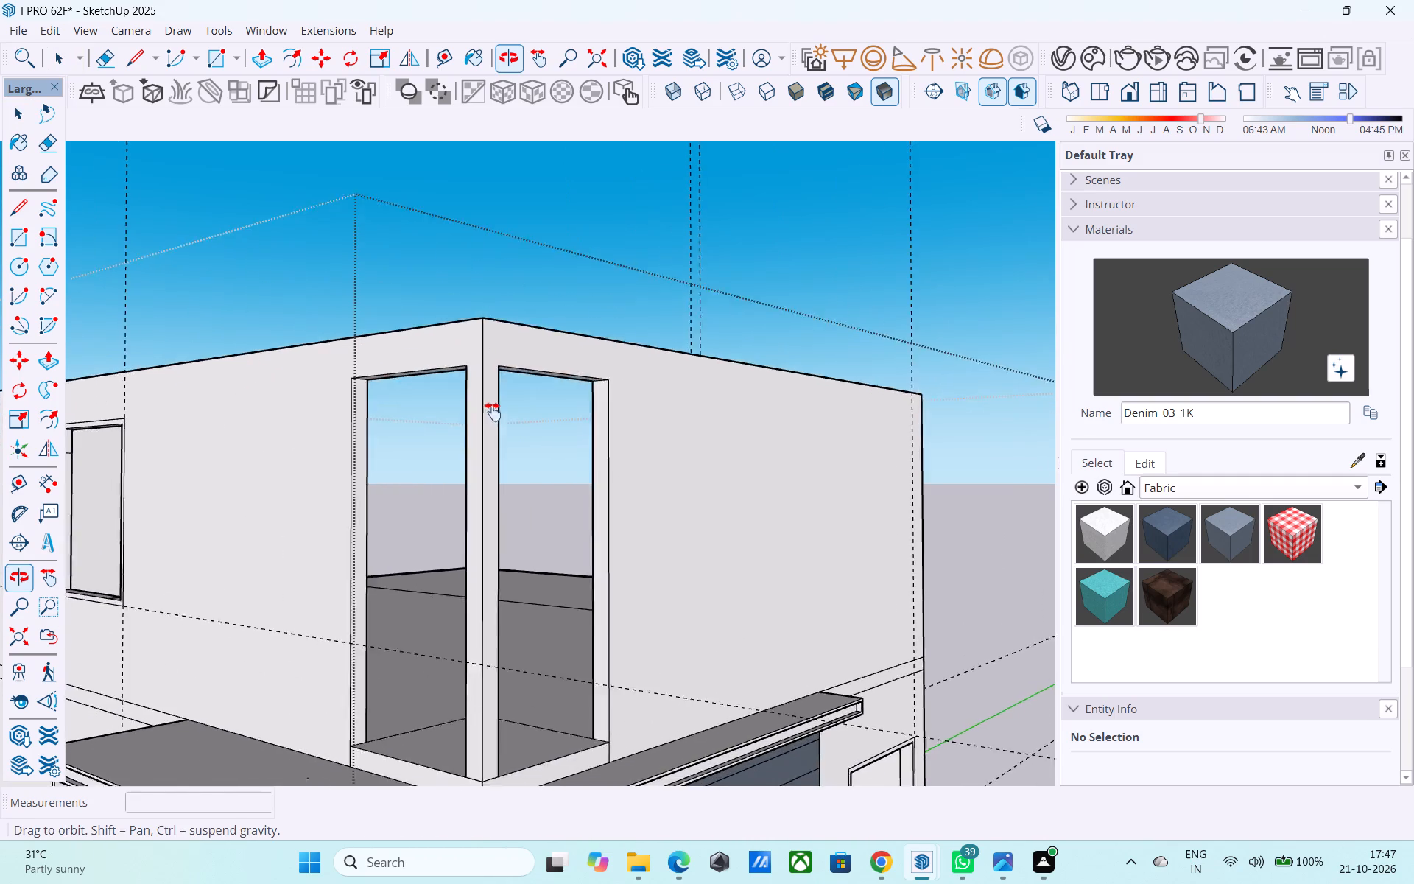
middle_click_drag(493, 412, 508, 515, "shift")
scroll(508, 515, "up", 3)
middle_click_drag(472, 436, 474, 444)
scroll(476, 418, "up", 2)
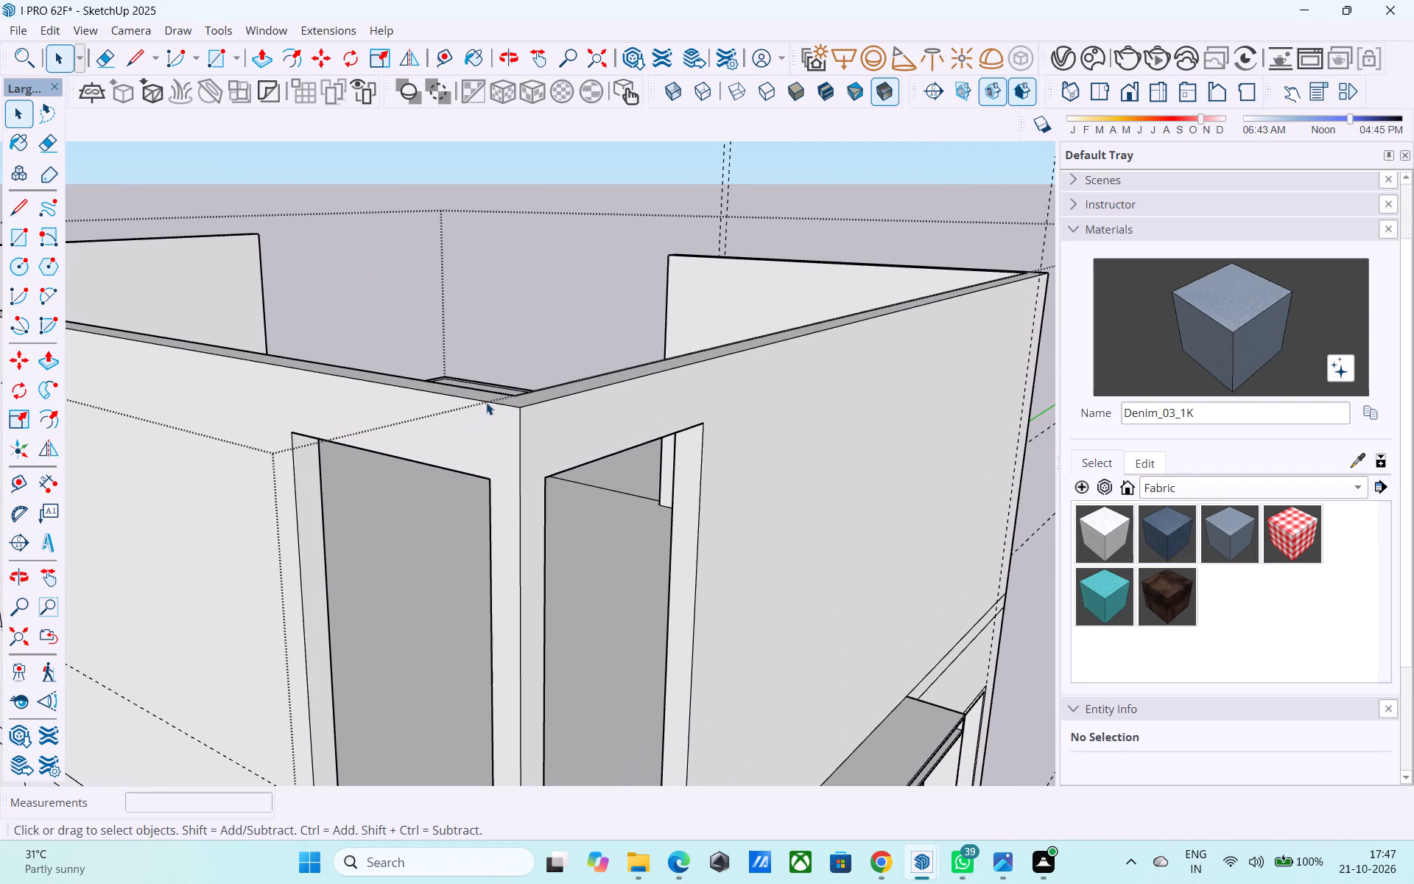
Copy the two outer top edges meeting at the building's corner straight down the walls, above the corner opening's head.
left_click(486, 401)
scroll(486, 401, "up", 1)
key("m")
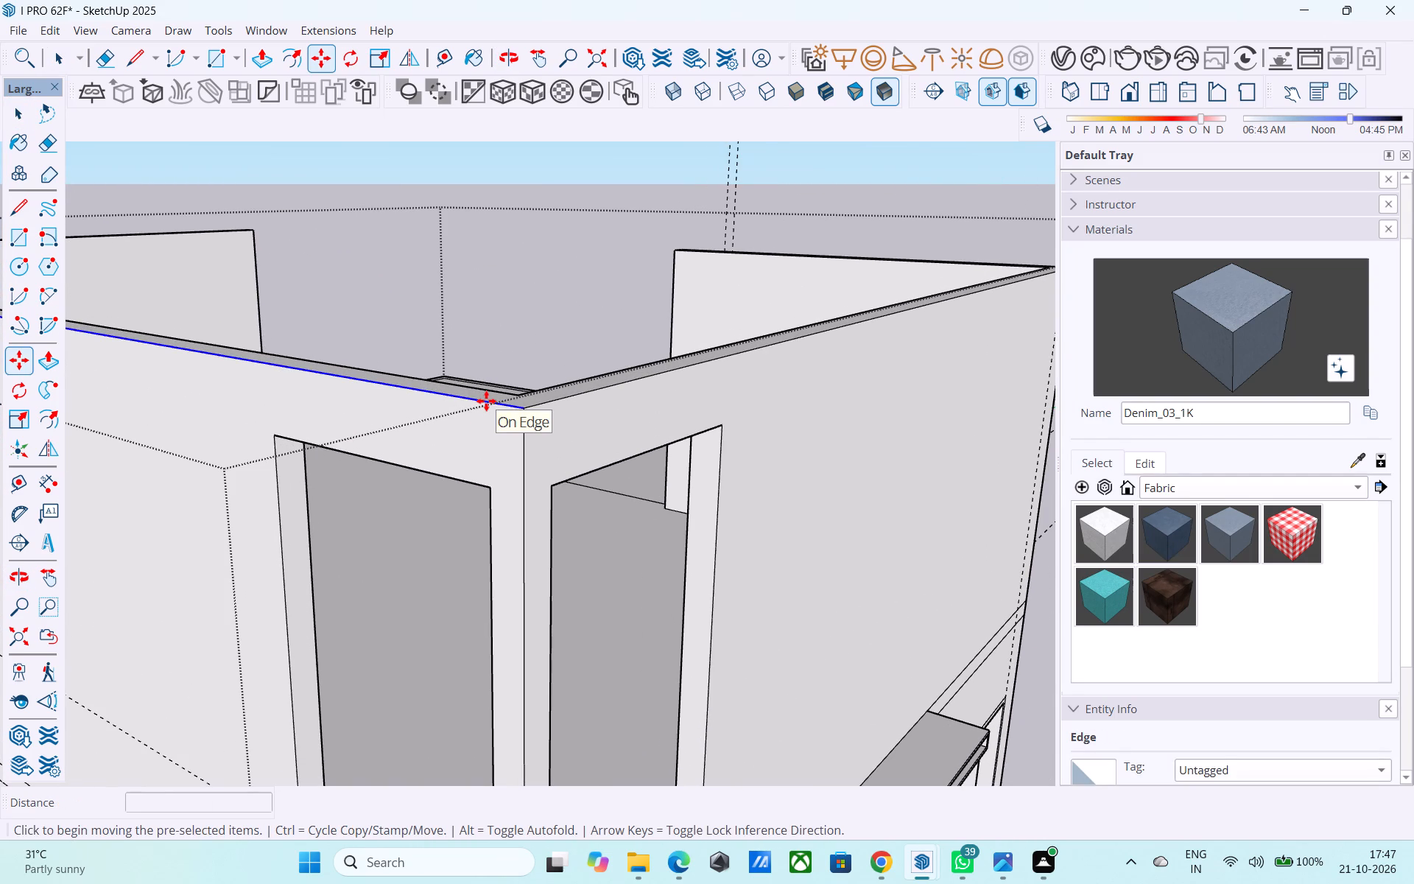
key("space")
left_click(529, 406)
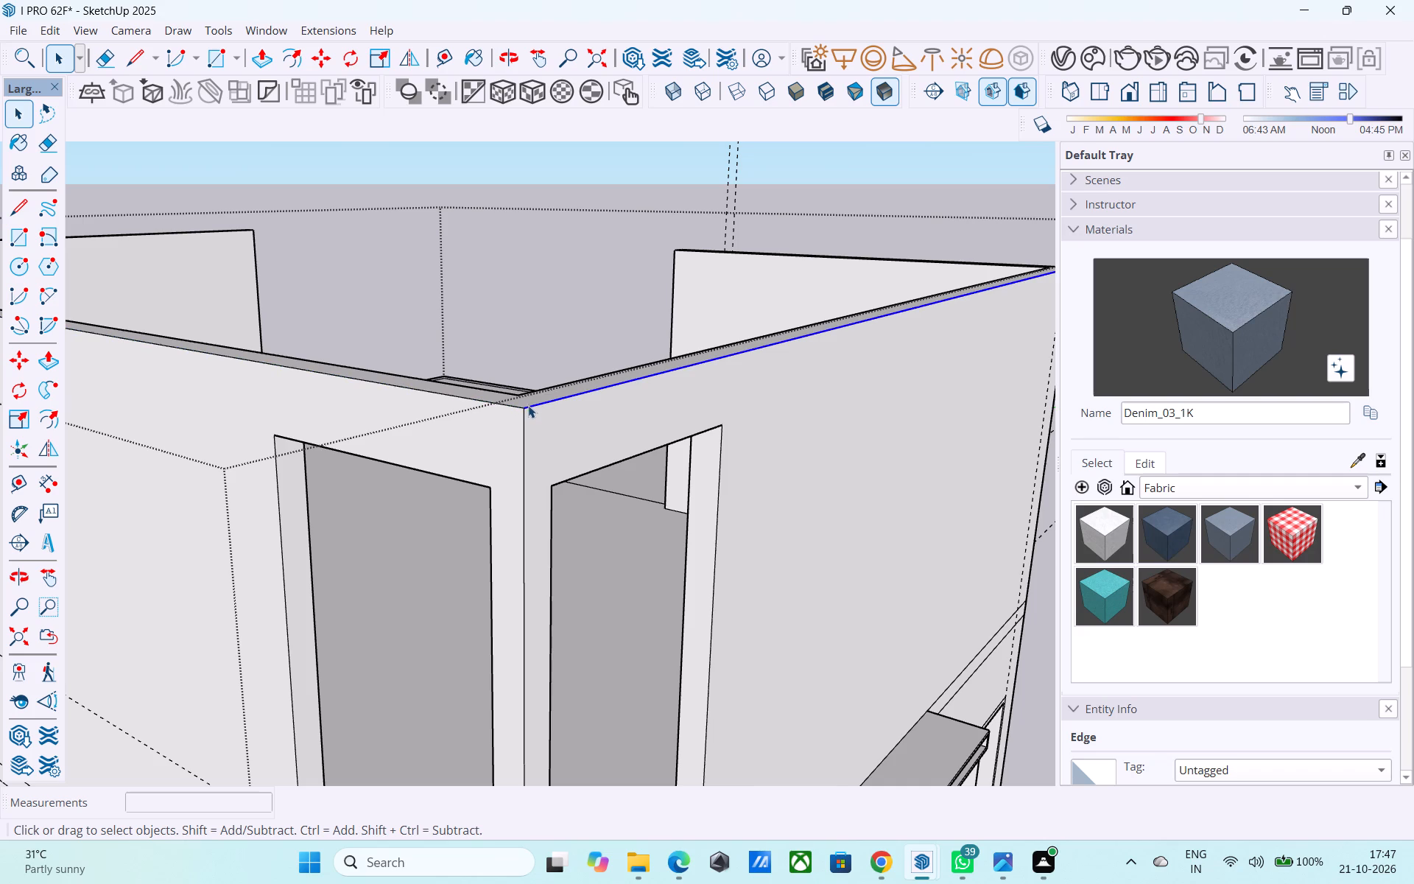
left_click(507, 404, "shift")
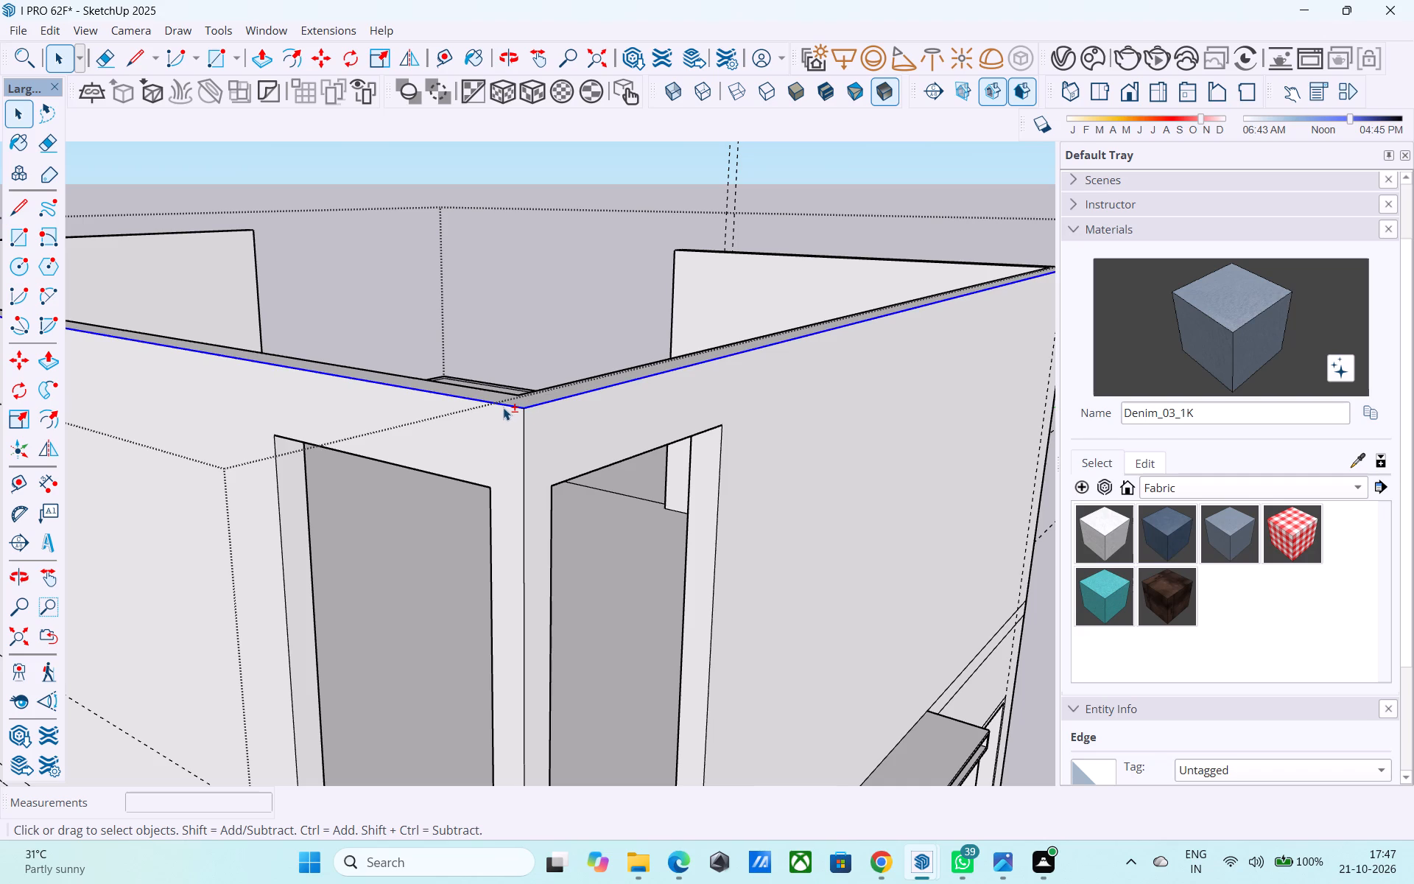
key("m")
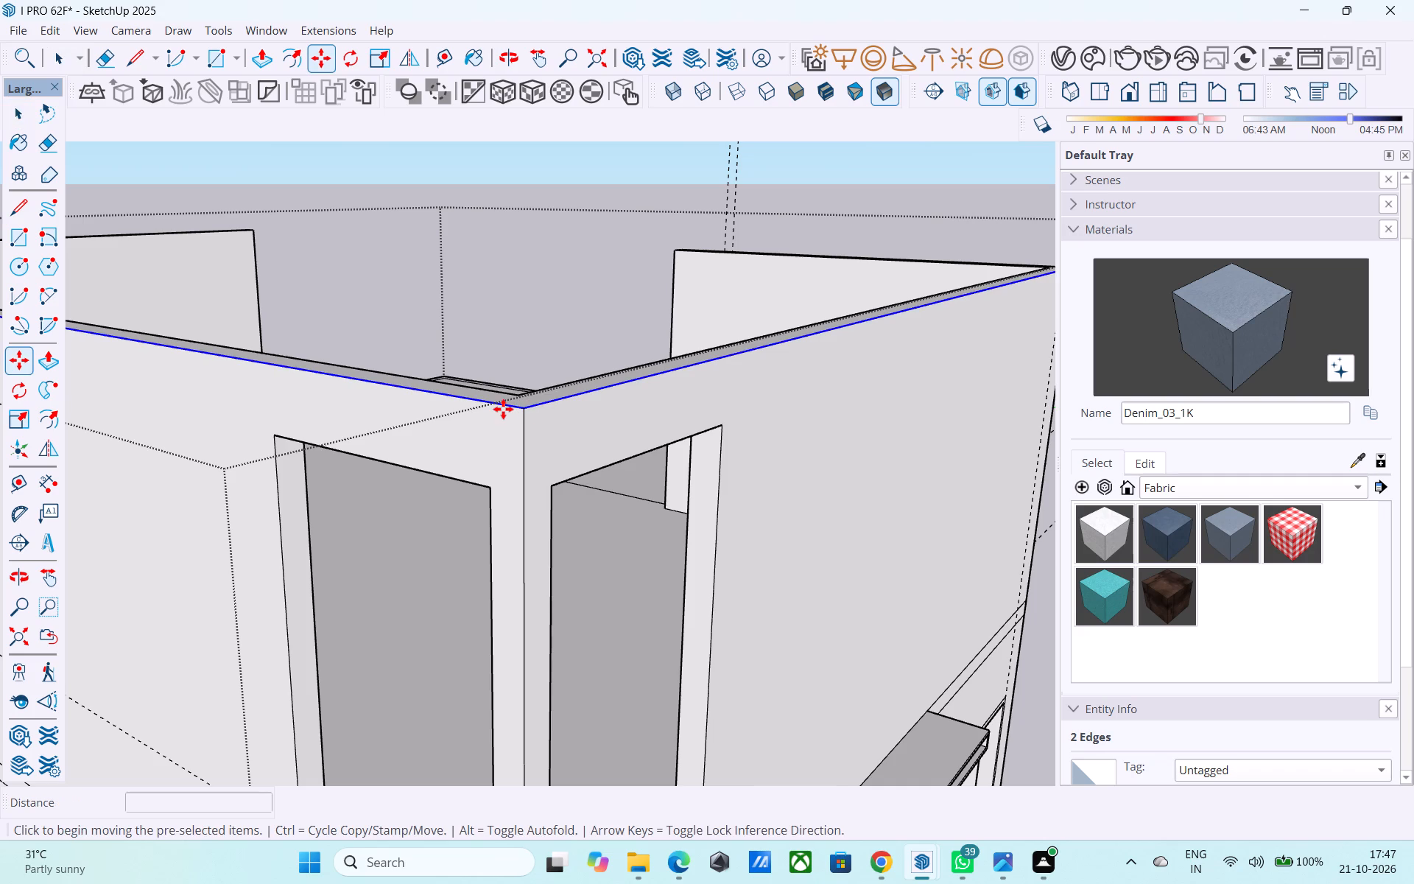
left_click(518, 410)
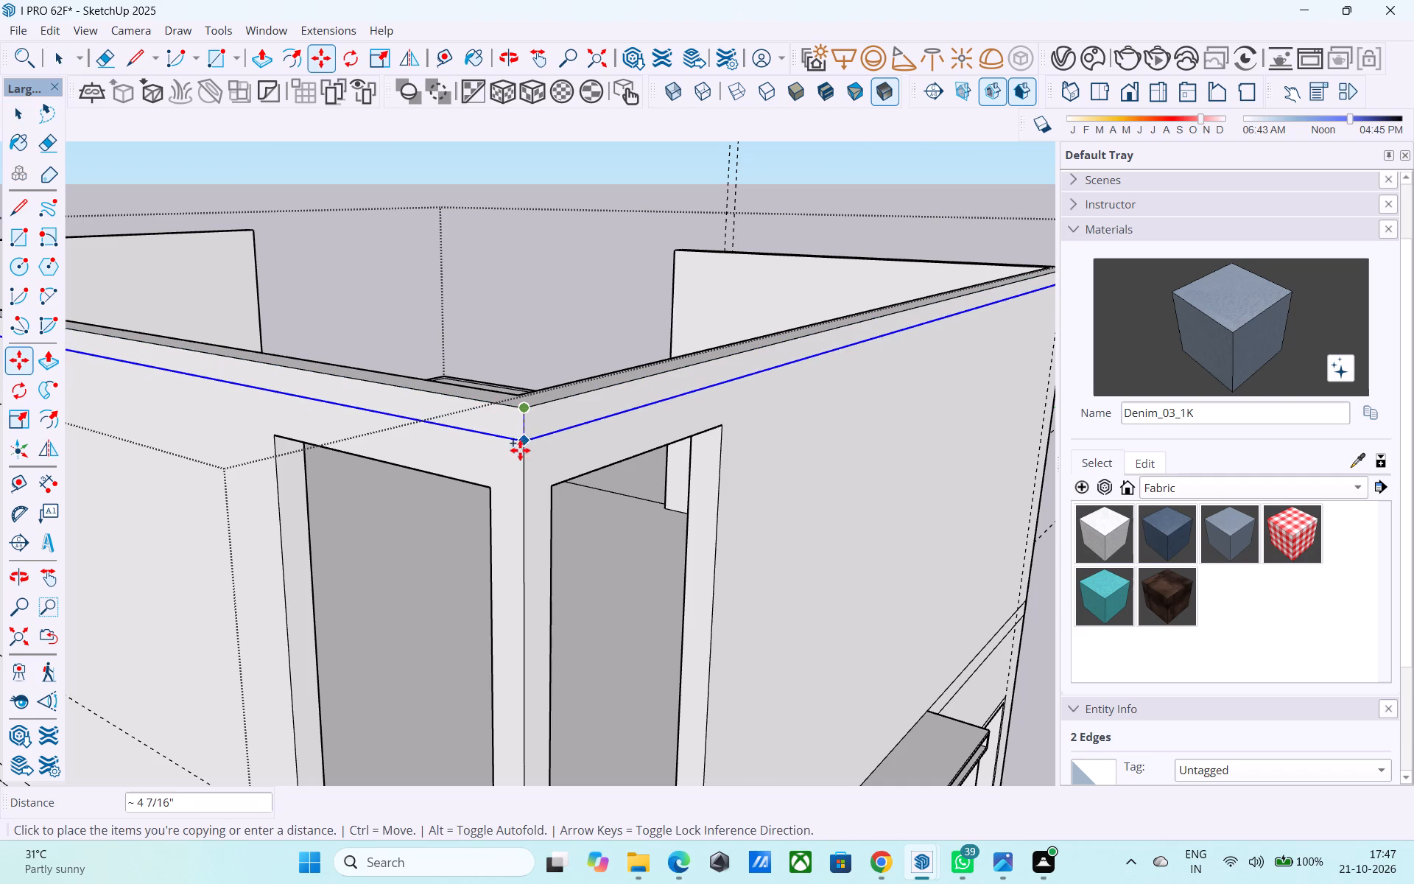
left_click(521, 453)
scroll(521, 453, "down", 7)
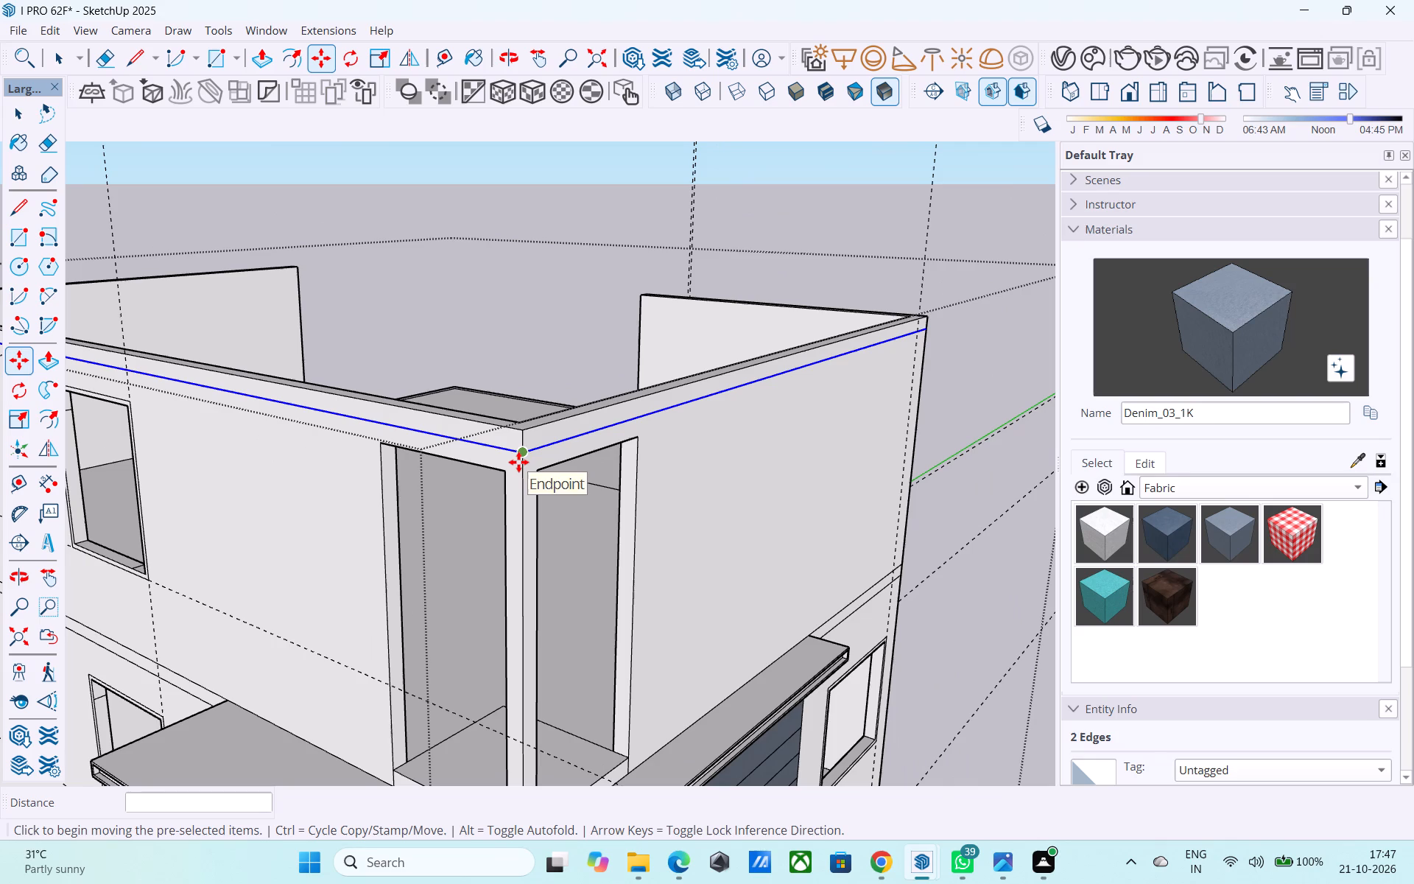
middle_click(521, 460)
Draw 6" vertical lines from the corner opening's two outer head corners up to the copied edges.
key("space")
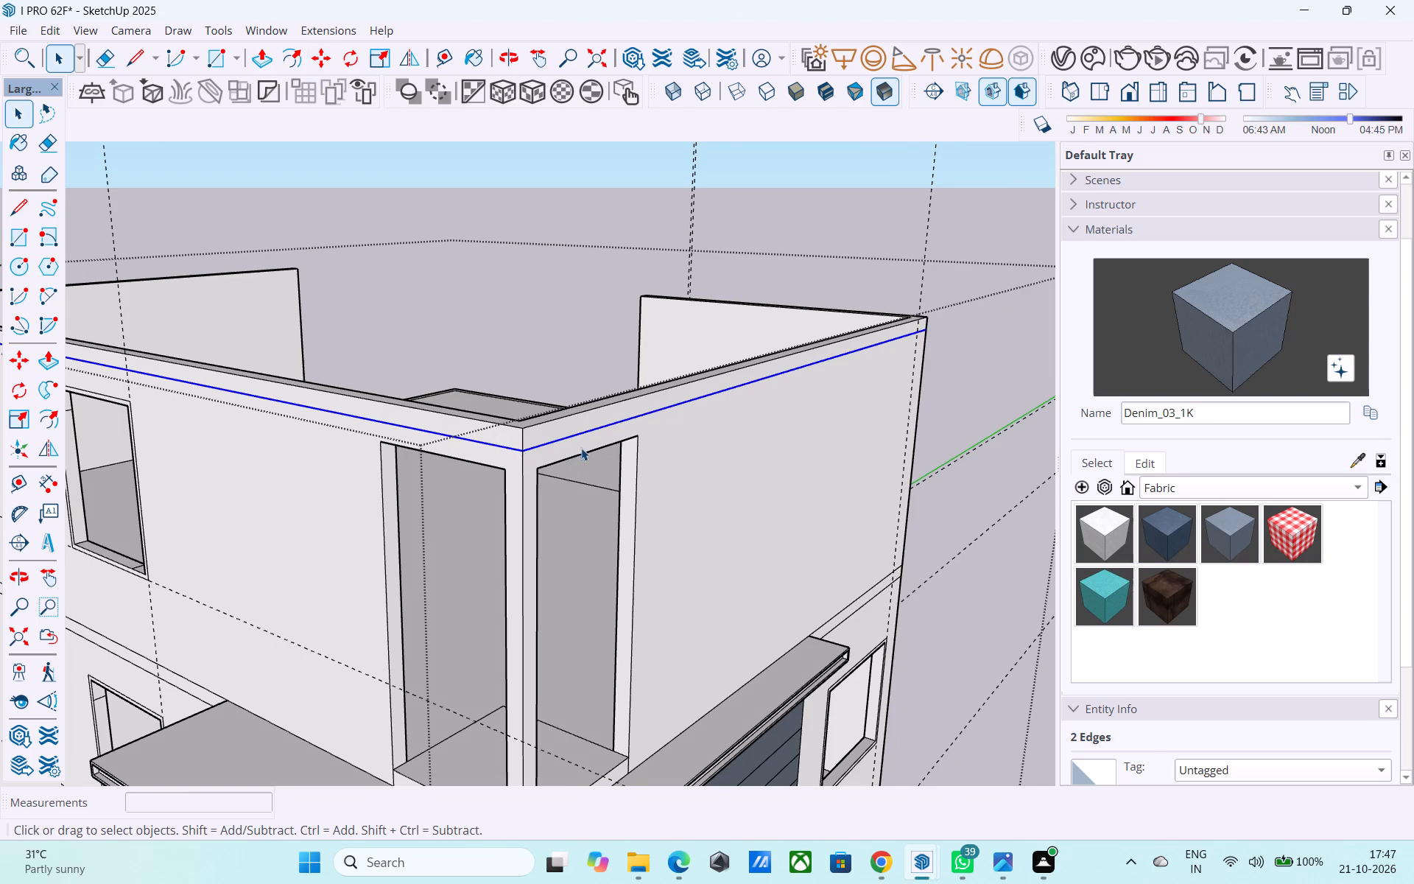
key("l")
scroll(582, 447, "up", 6)
left_click(782, 371)
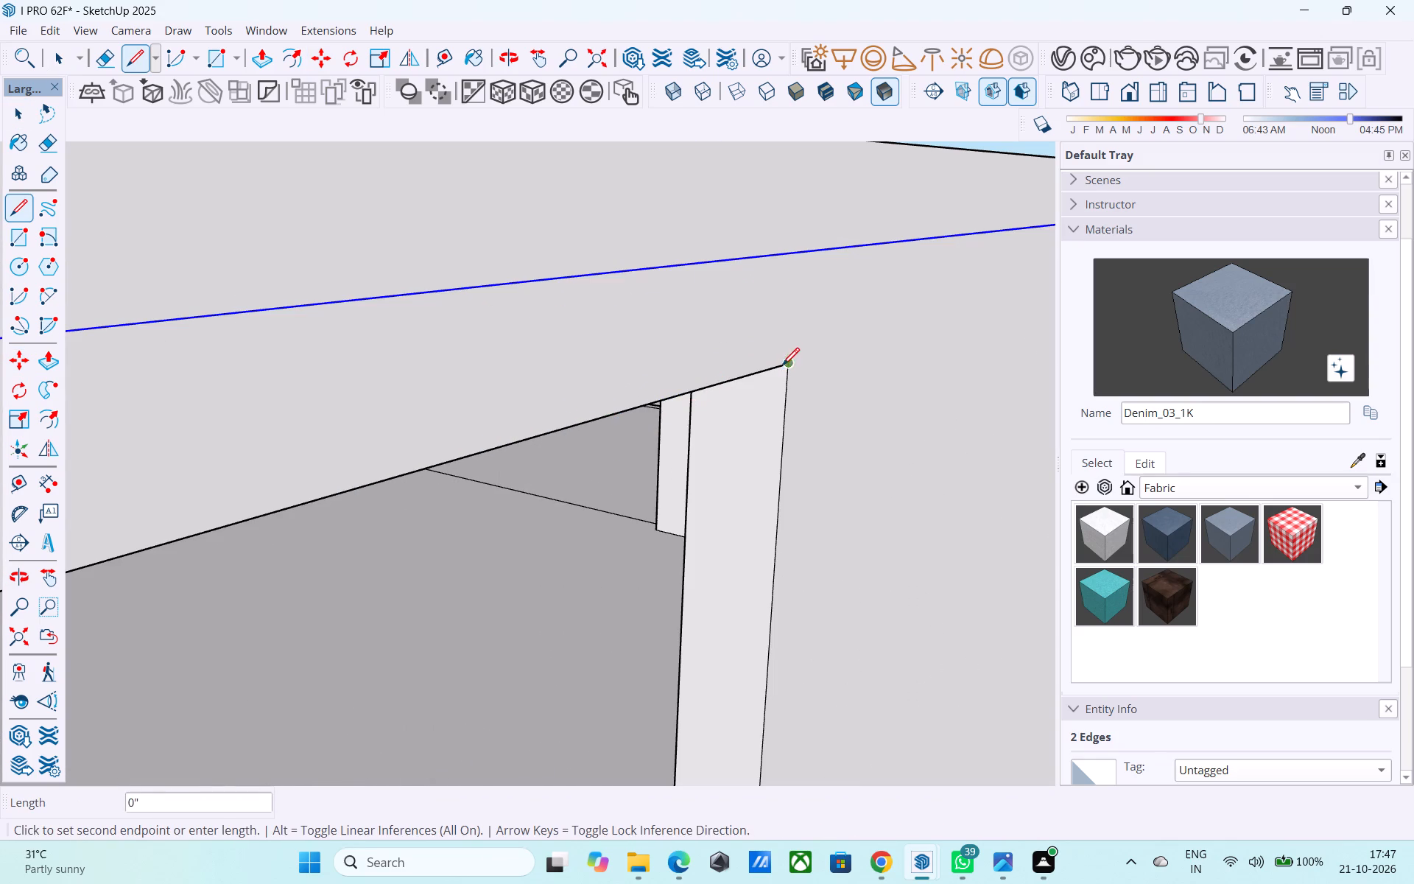
left_click(800, 256)
scroll(803, 255, "down", 11)
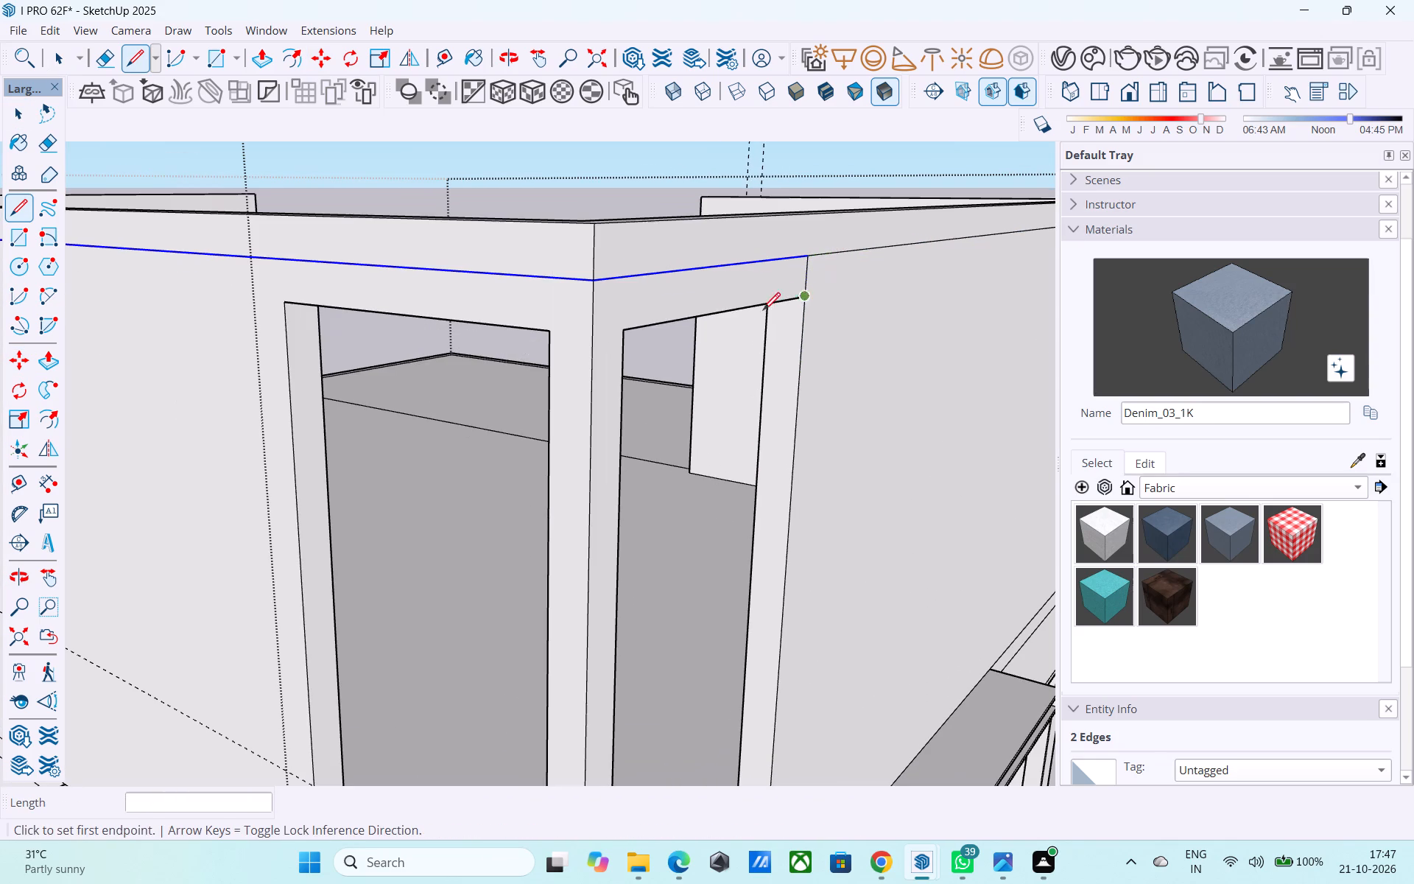
left_click(283, 304)
left_click(281, 259)
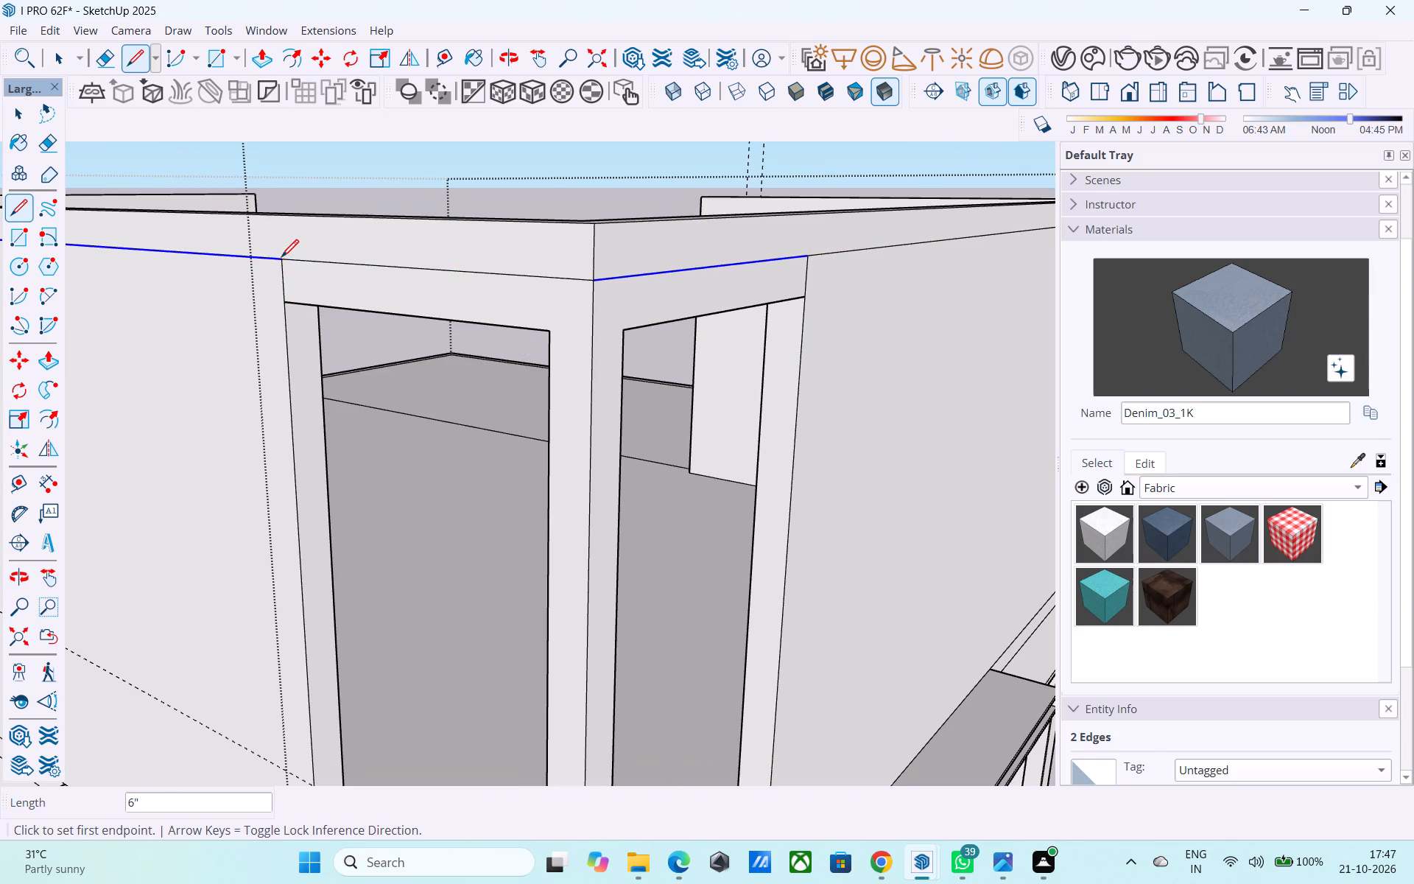
scroll(358, 259, "down", 5)
middle_click(378, 272)
Draw horizontal 6" lines across both faces of the corner post at head height to close the bands above the opening.
scroll(491, 341, "up", 1)
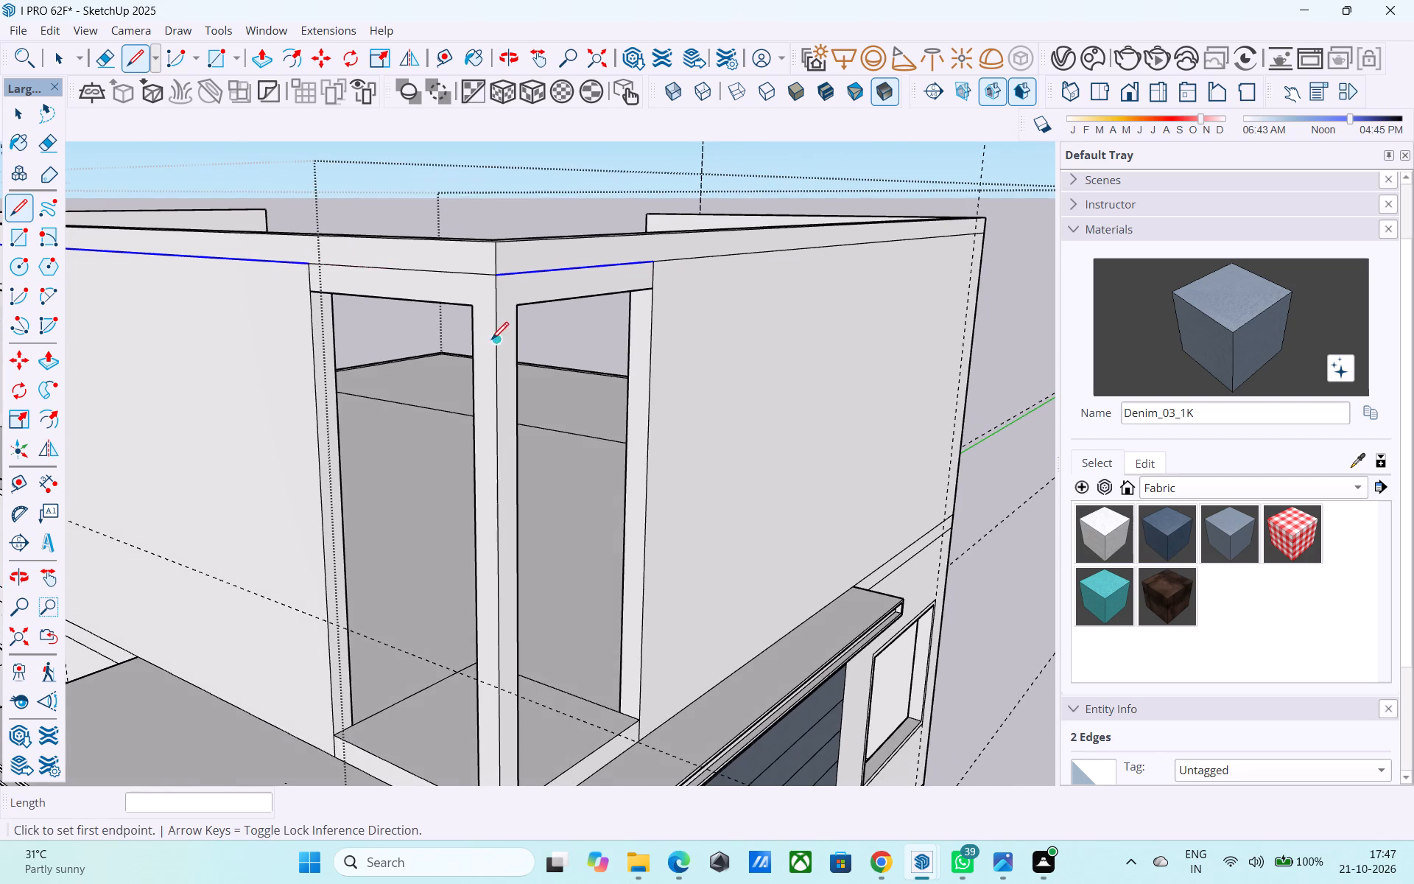
scroll(491, 341, "up", 2)
left_click(522, 292)
left_click(503, 292)
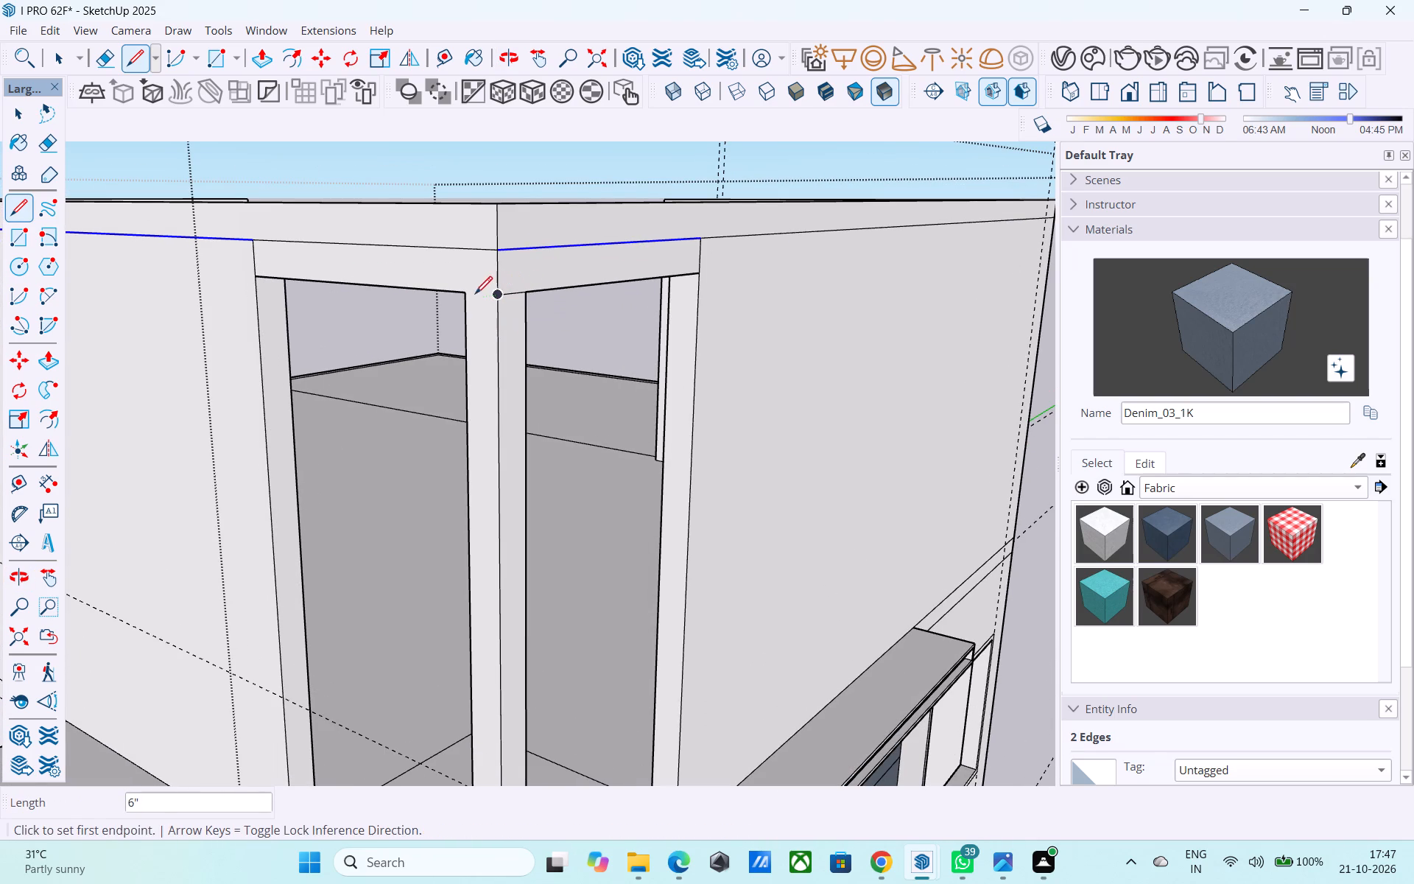
left_click(469, 295)
left_click(493, 298)
Pull the head band above the opening on the windowed wall outward about 7' 7 7/16" with Push/Pull.
key("space")
left_click(465, 275)
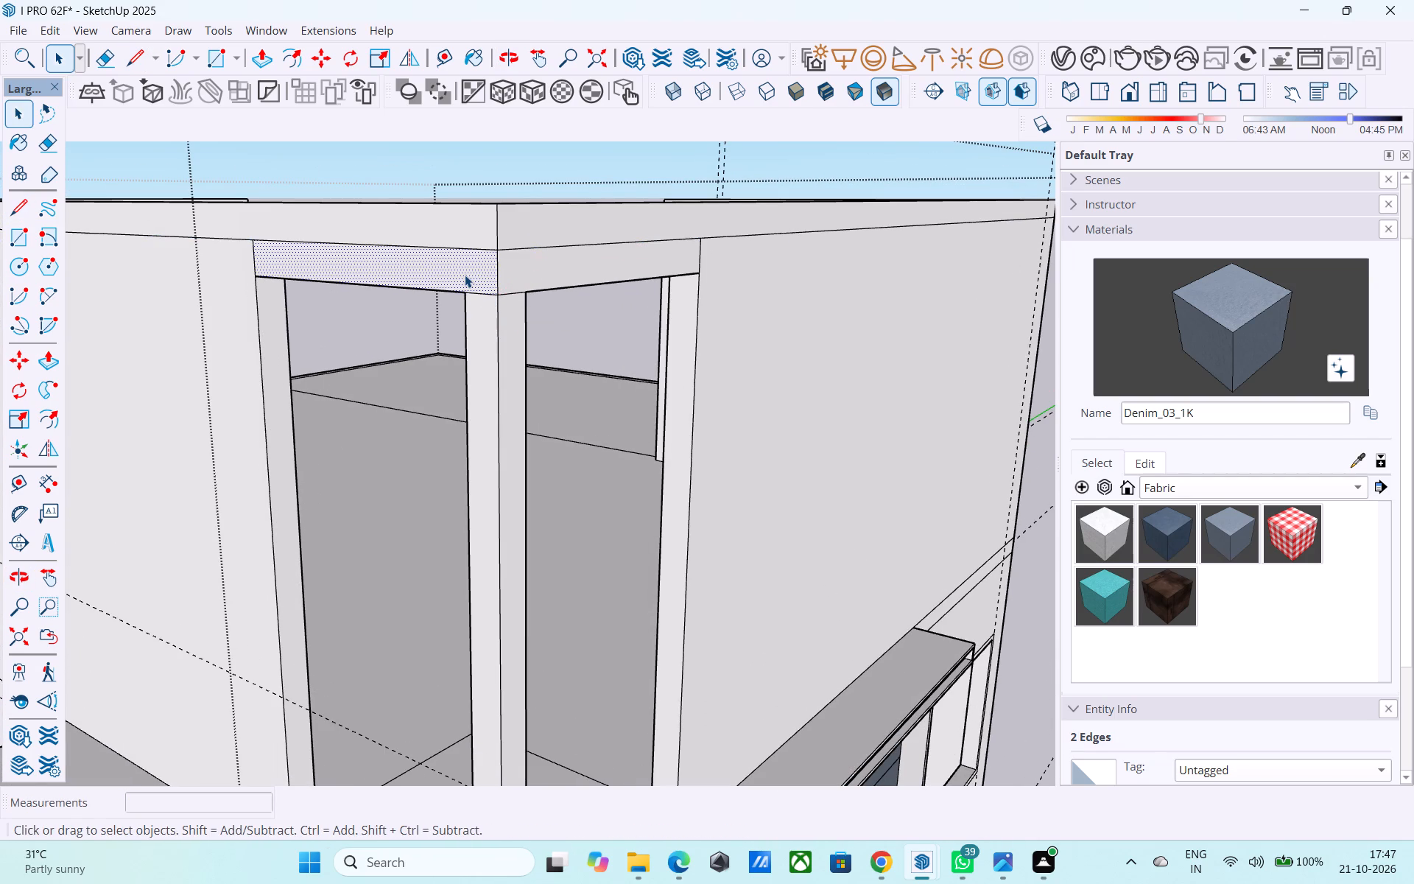
key("p")
left_click(465, 275)
scroll(449, 288, "down", 9)
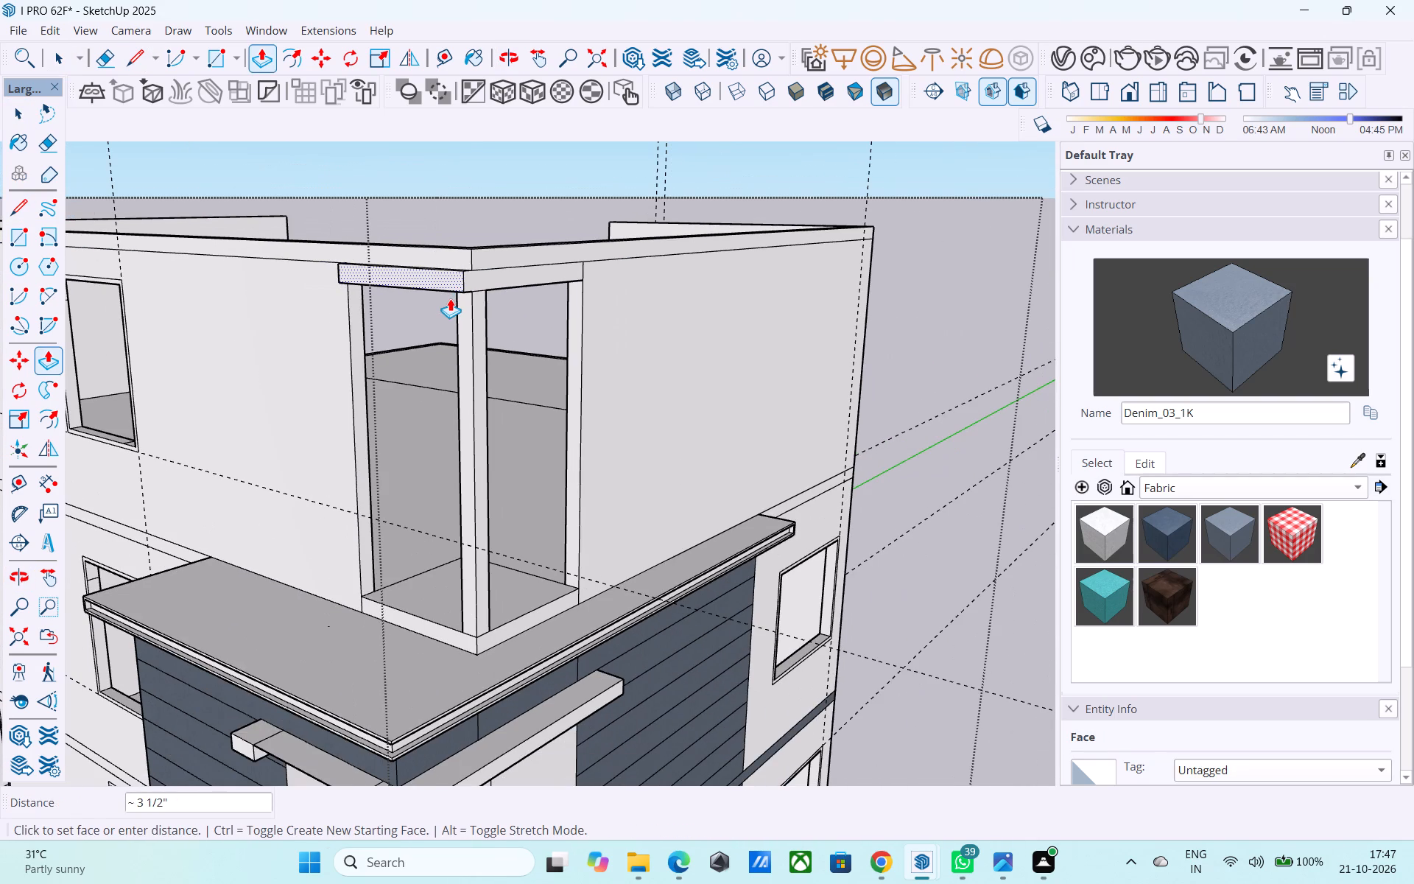
scroll(450, 299, "down", 4)
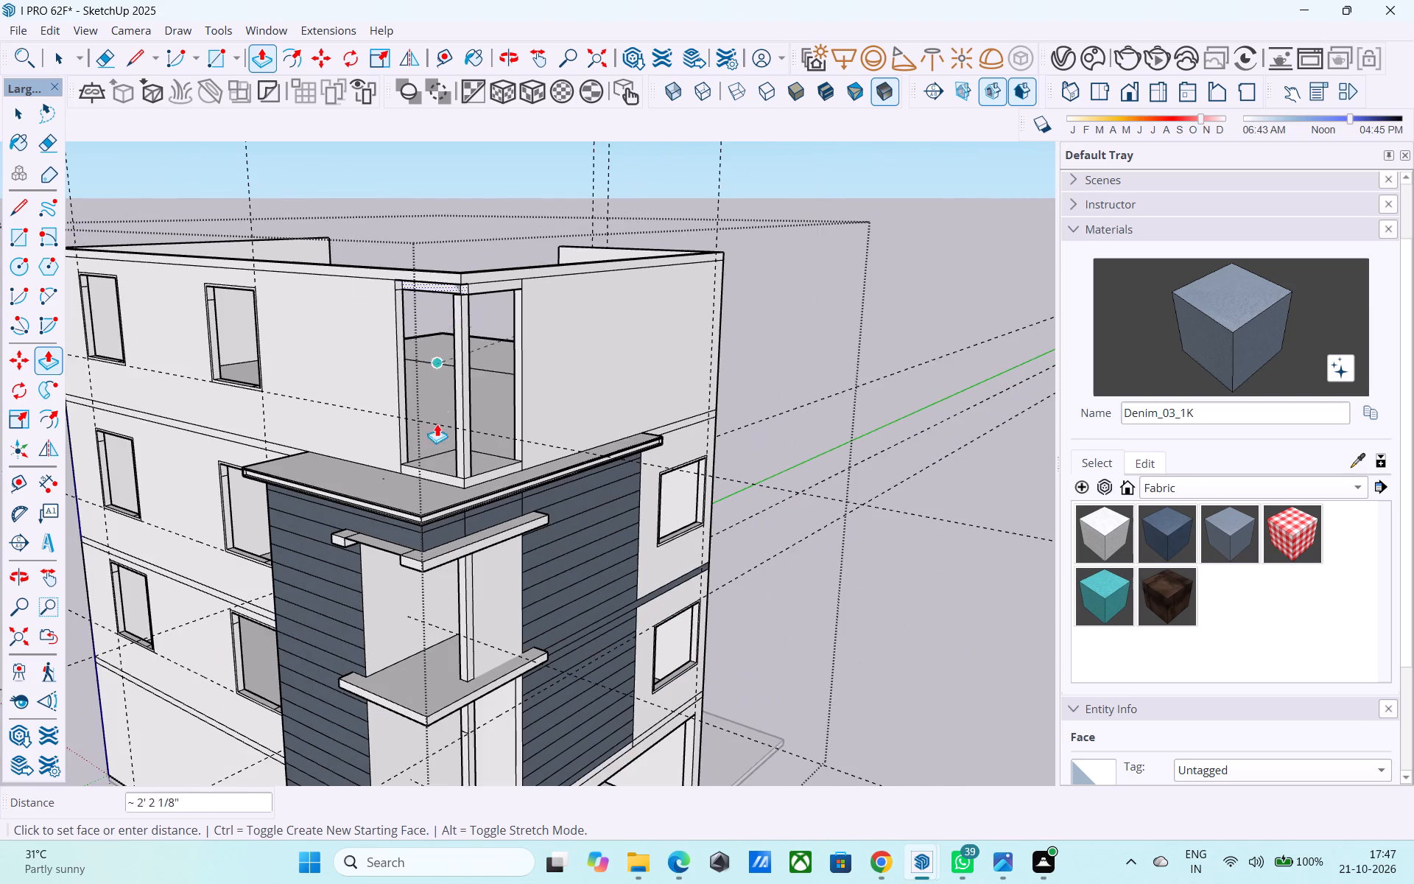
scroll(416, 535, "up", 6)
left_click(430, 570)
scroll(421, 589, "down", 3)
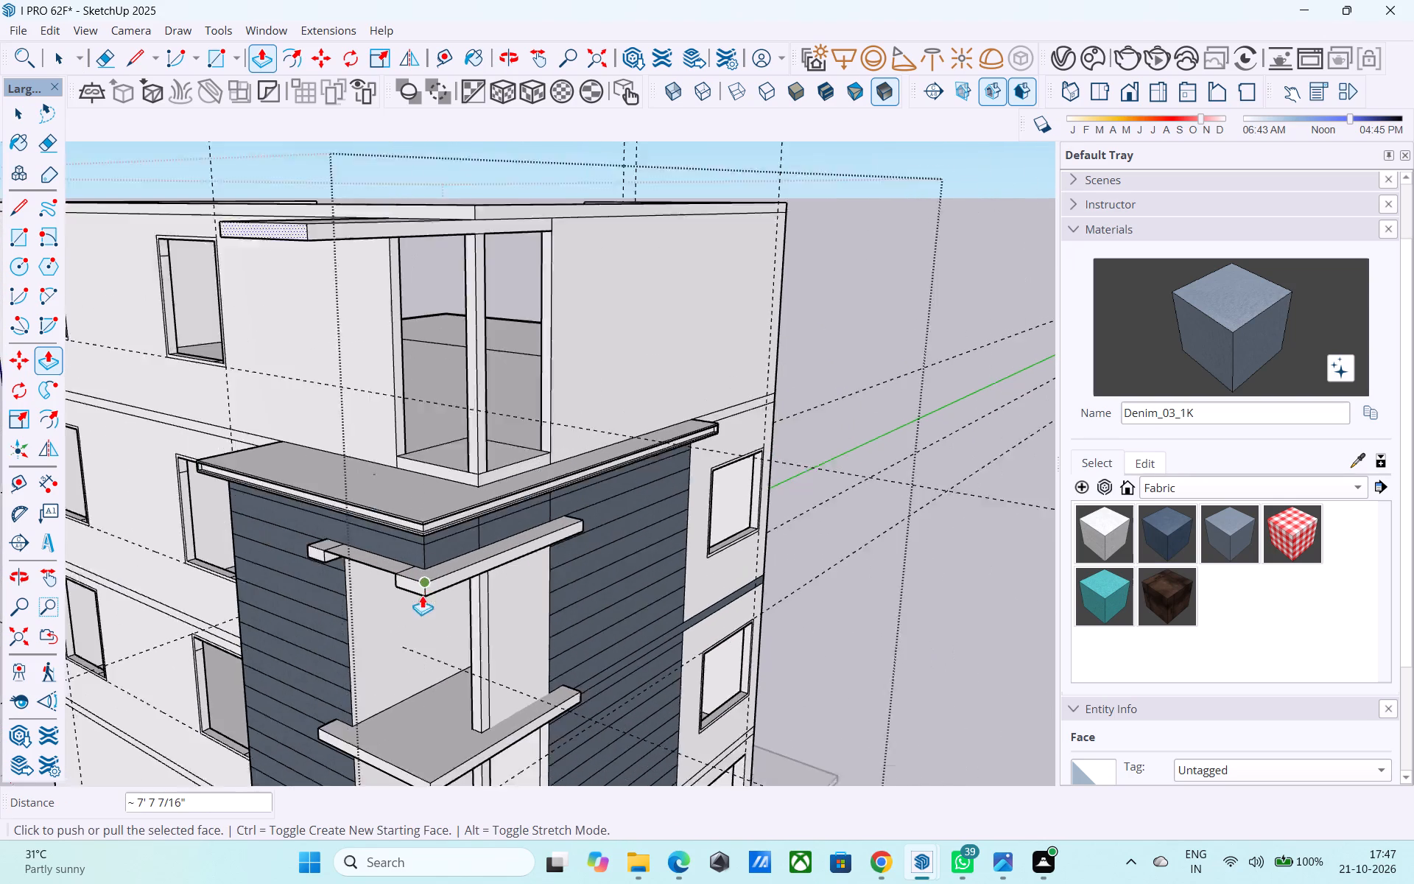
Push the projecting canopy's end face back about 3' 7 7/16" to align with the outer corner of the ledge below.
scroll(422, 595, "down", 7)
scroll(432, 455, "up", 7)
scroll(437, 378, "down", 5)
scroll(385, 413, "down", 1)
middle_click_drag(381, 410, 335, 370)
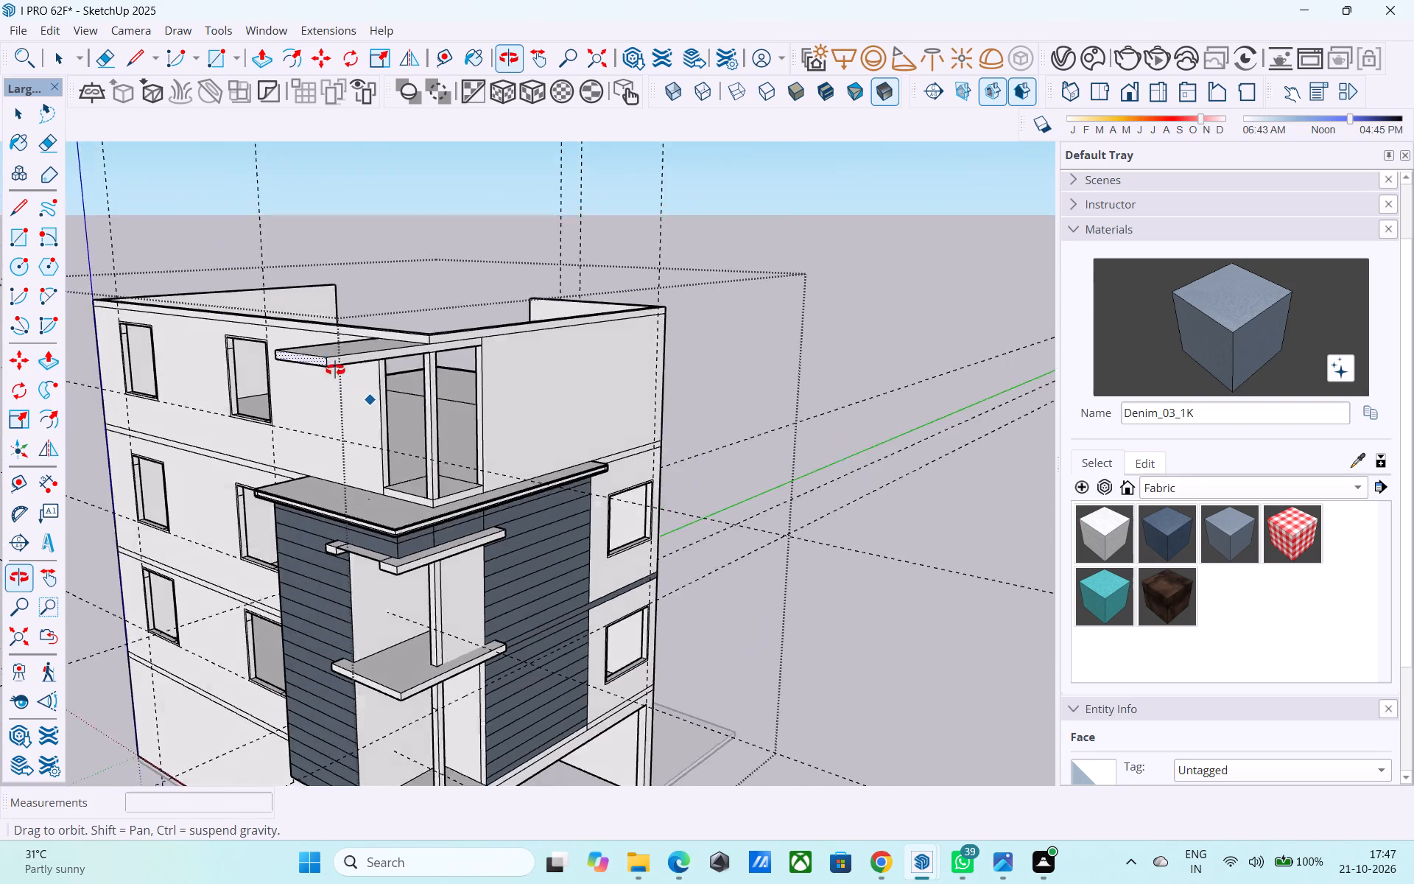
middle_click_drag(335, 370, 267, 522)
scroll(175, 489, "up", 4)
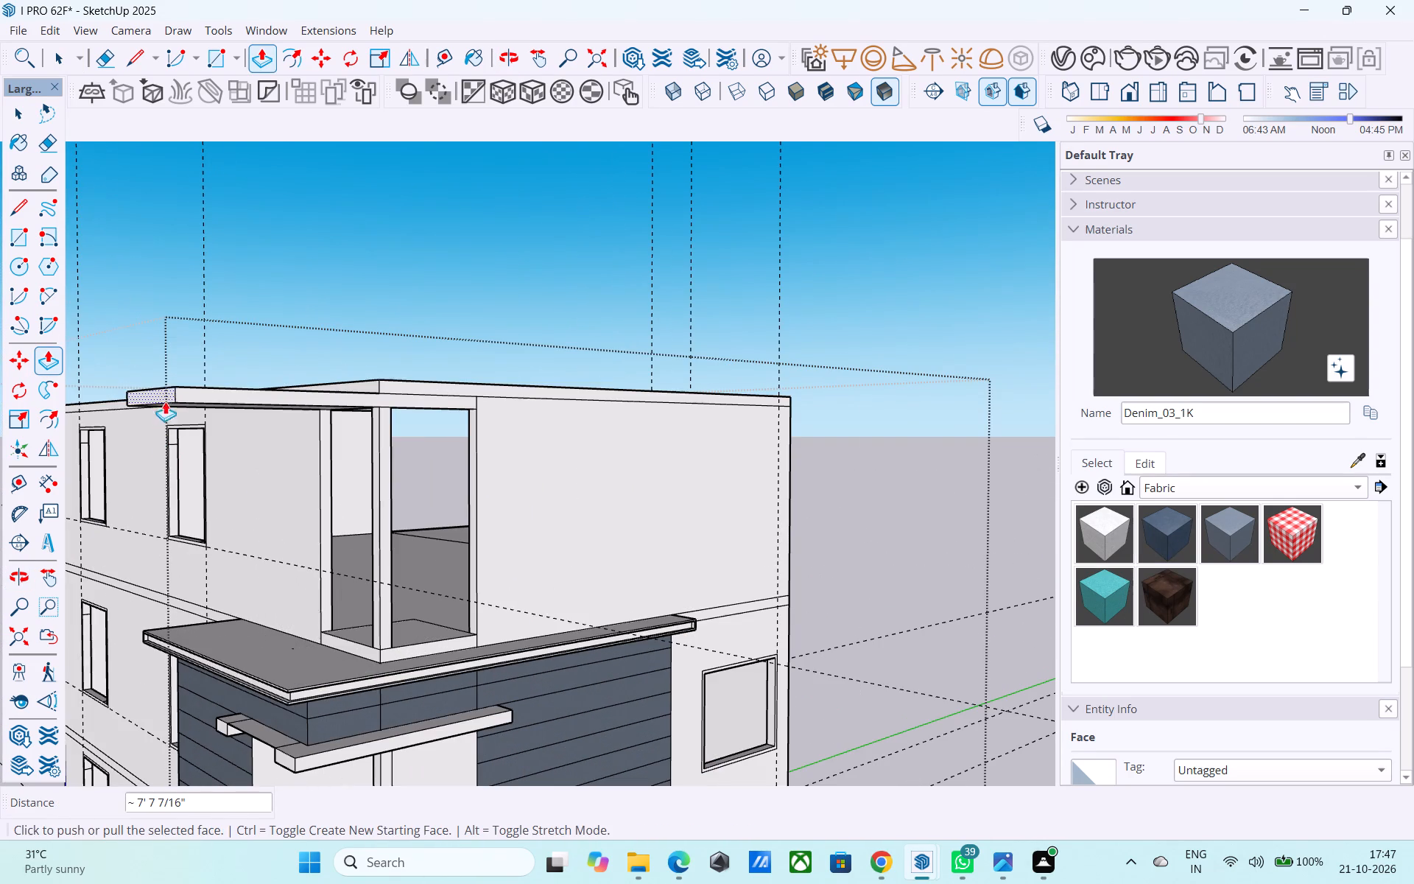
left_click(162, 389)
scroll(336, 706, "up", 4)
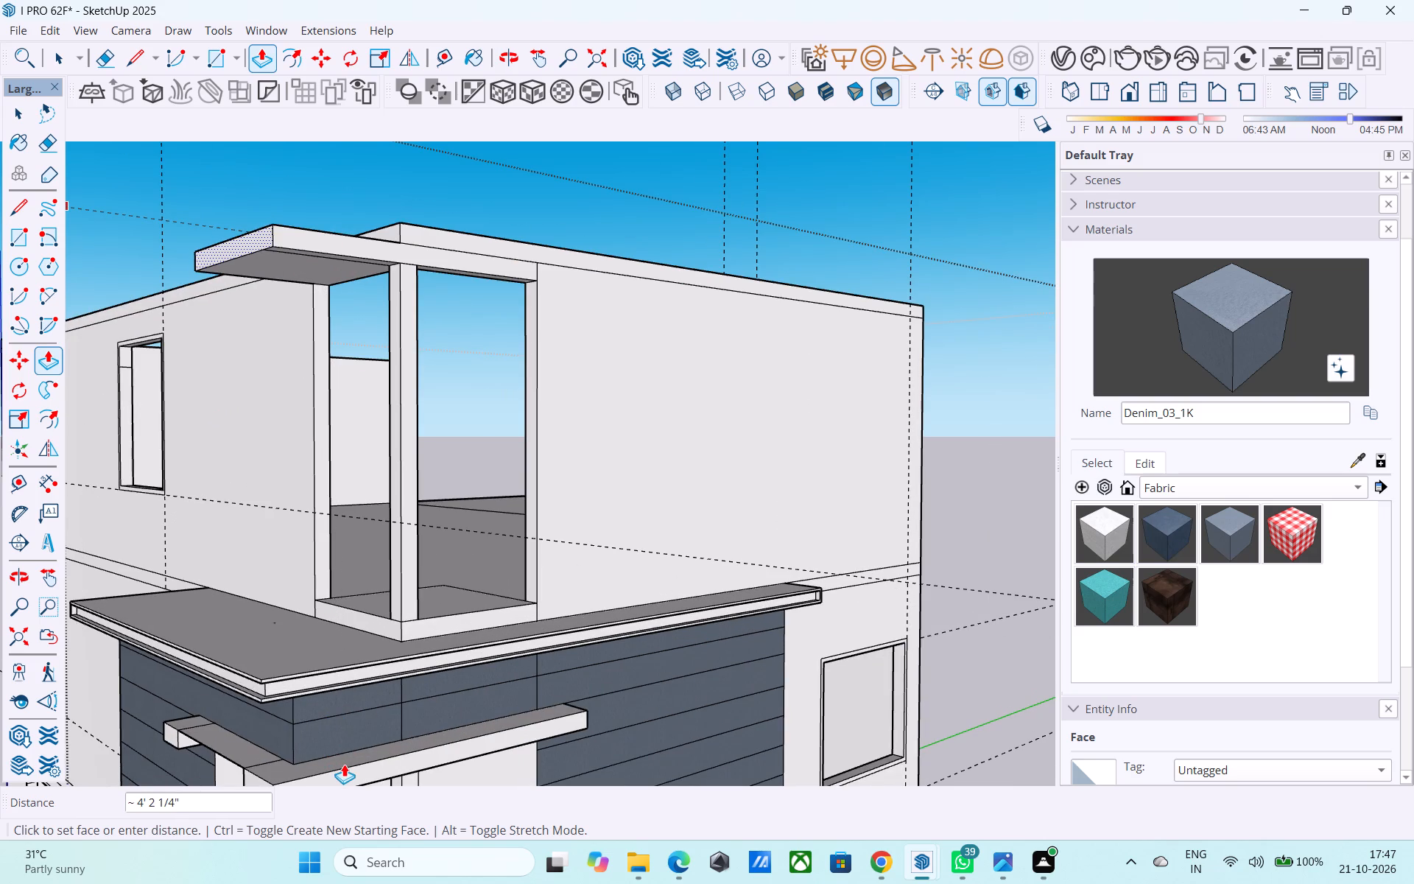
middle_click_drag(351, 760, 268, 561)
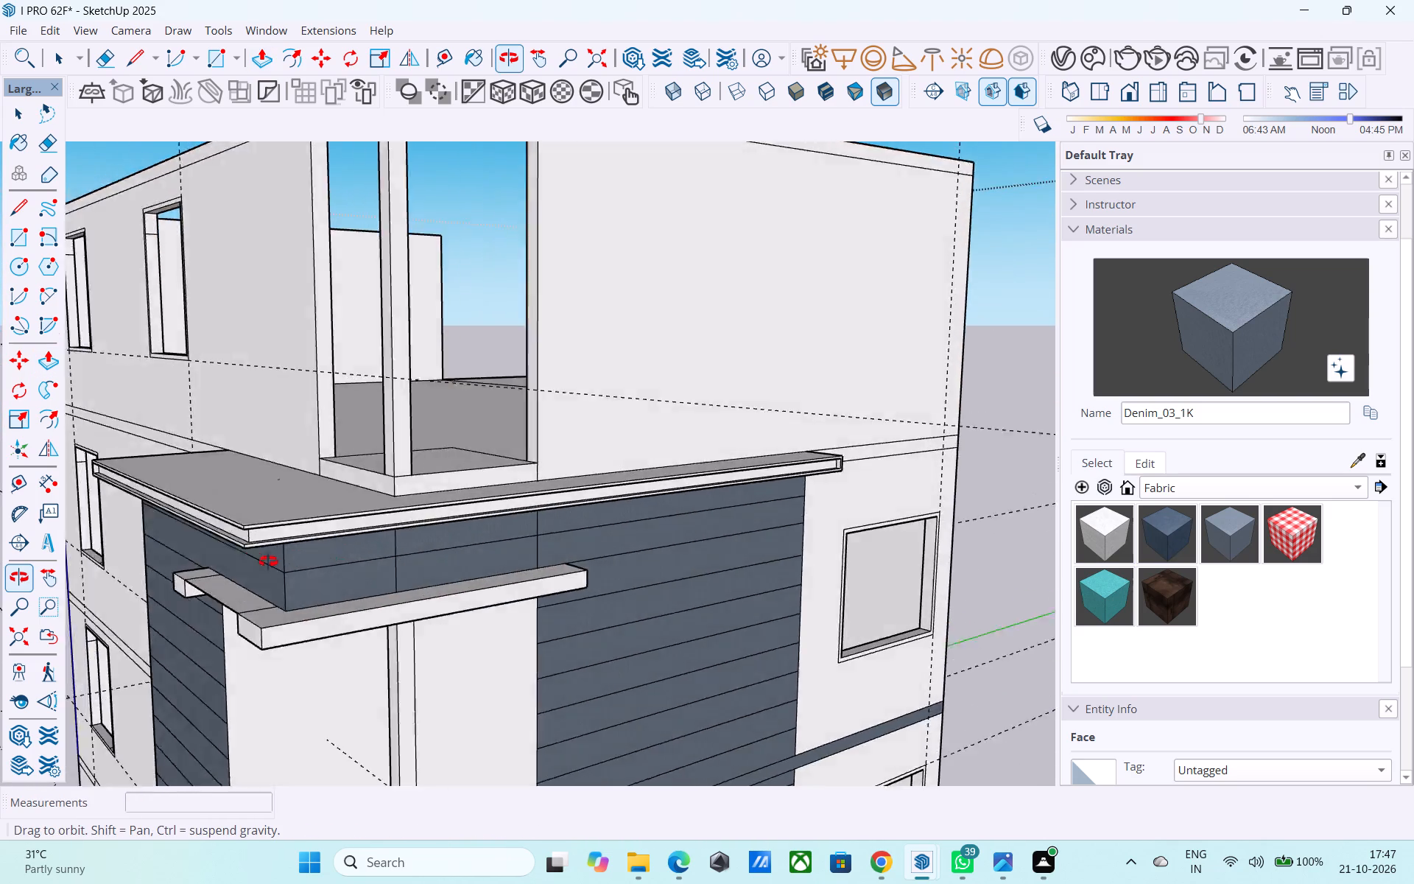
middle_click_drag(268, 561, 250, 572)
middle_click_drag(167, 637, 332, 606)
scroll(295, 628, "up", 3)
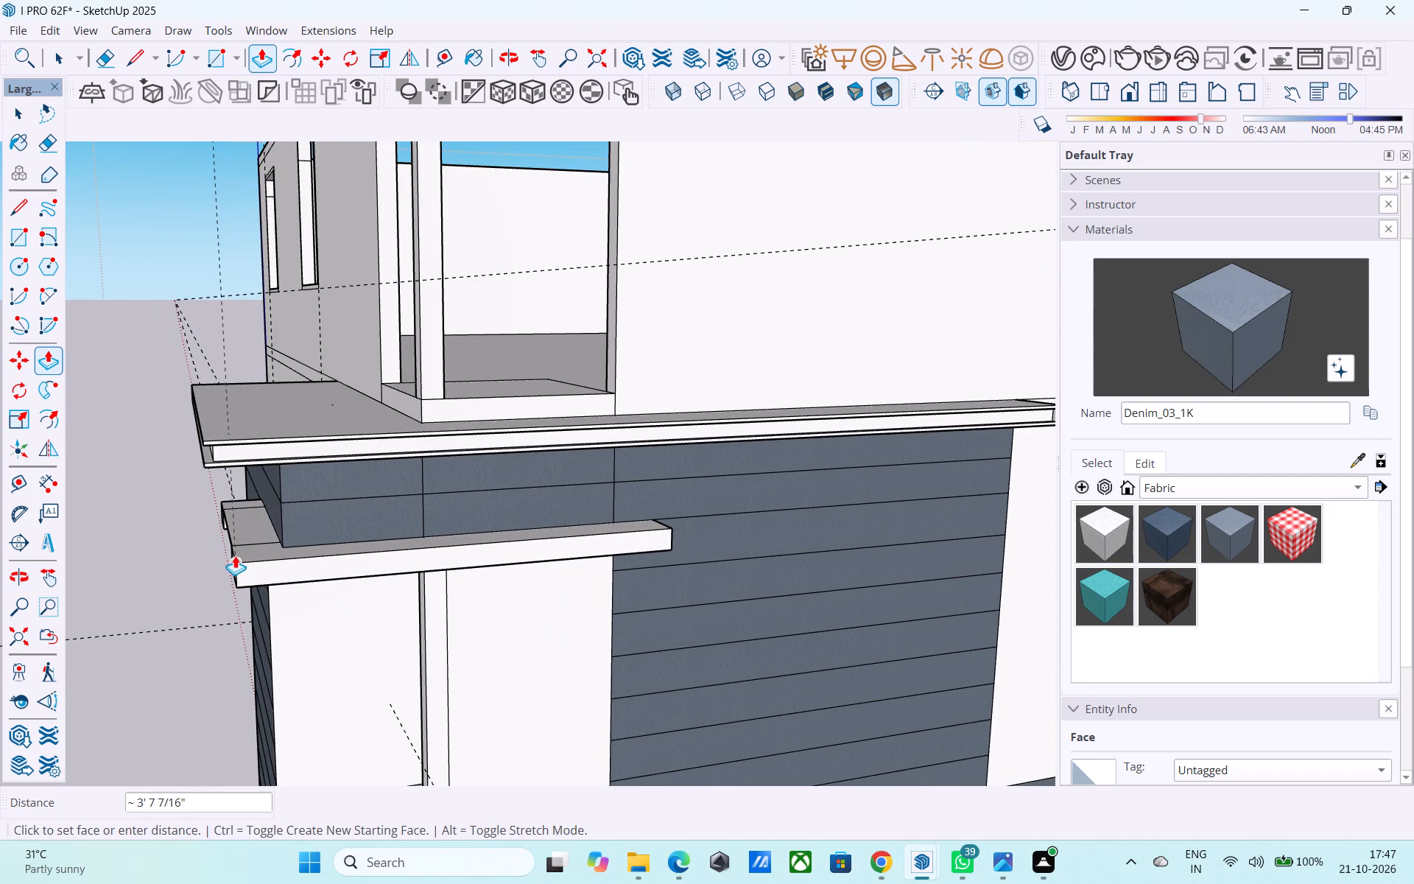
left_click(235, 555)
Draw a vertical line on the windowed top-storey wall from the roof ledge's inner corner up to the wall top.
scroll(247, 561, "down", 9)
middle_click_drag(245, 285, 218, 241)
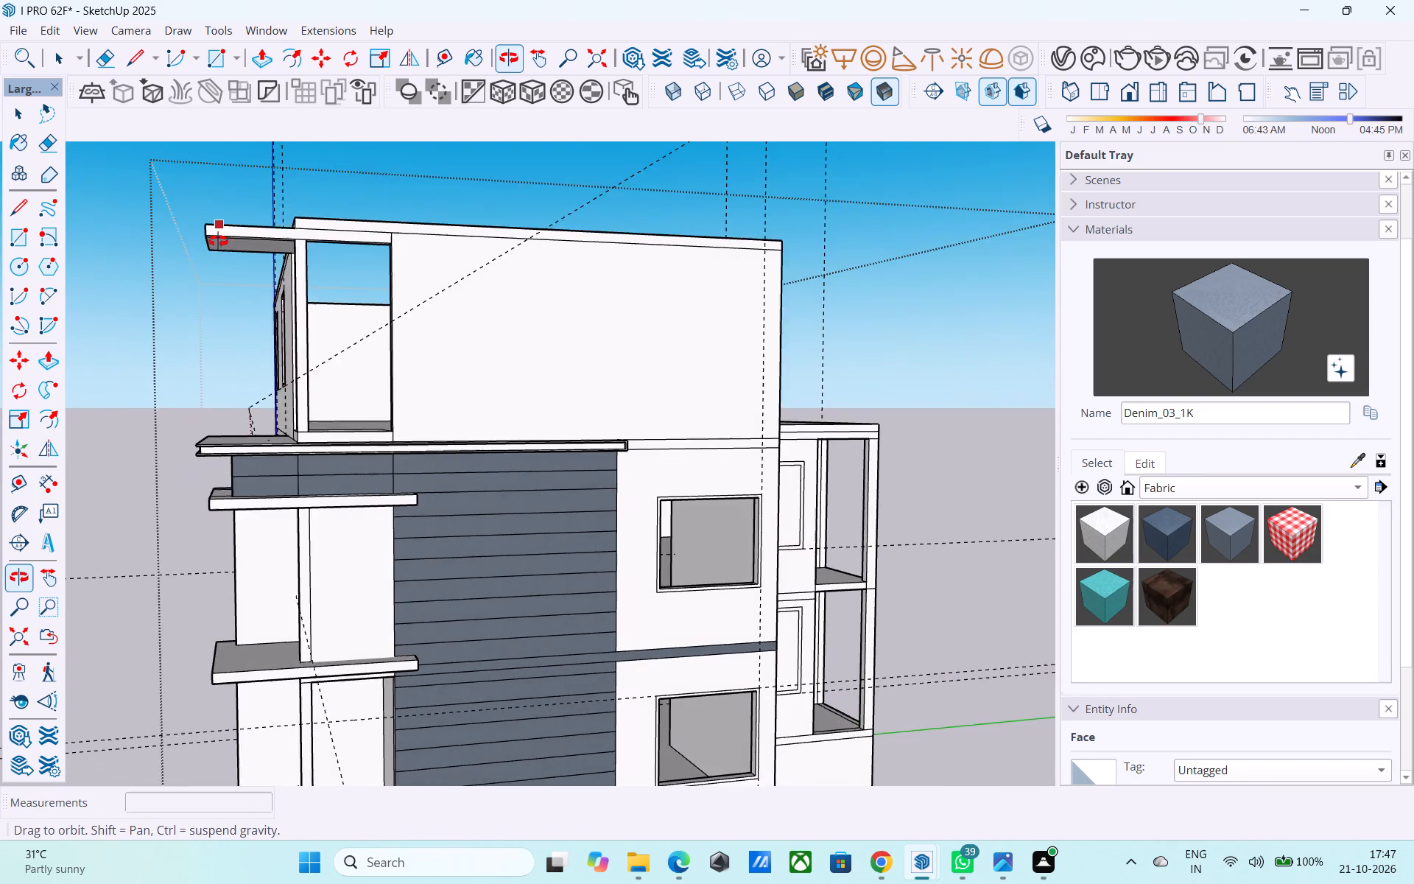
middle_click_drag(218, 241, 426, 258)
middle_click_drag(481, 320, 457, 281, "shift")
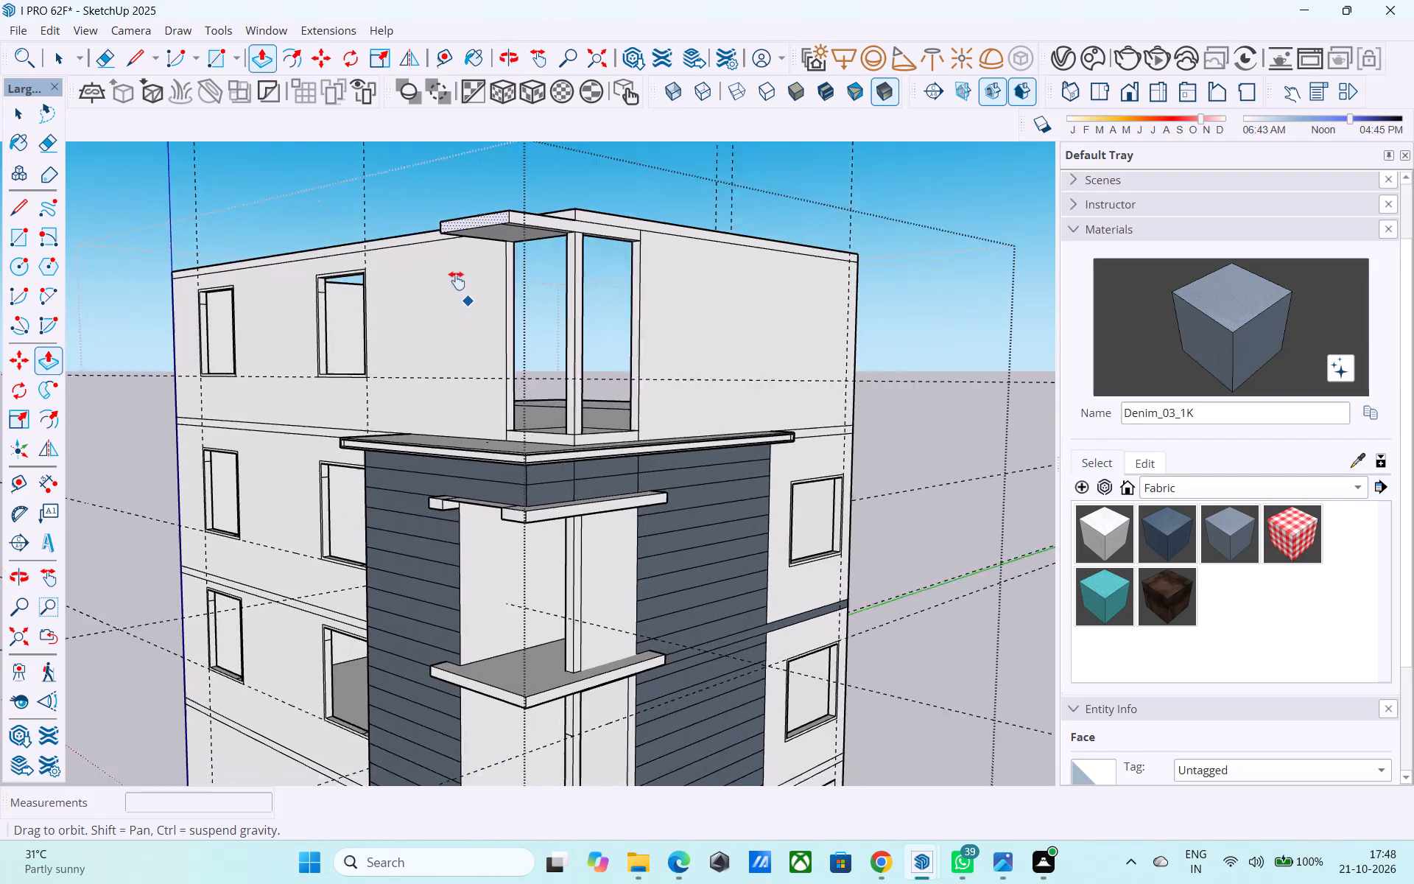
middle_click_drag(457, 281, 428, 452, "shift")
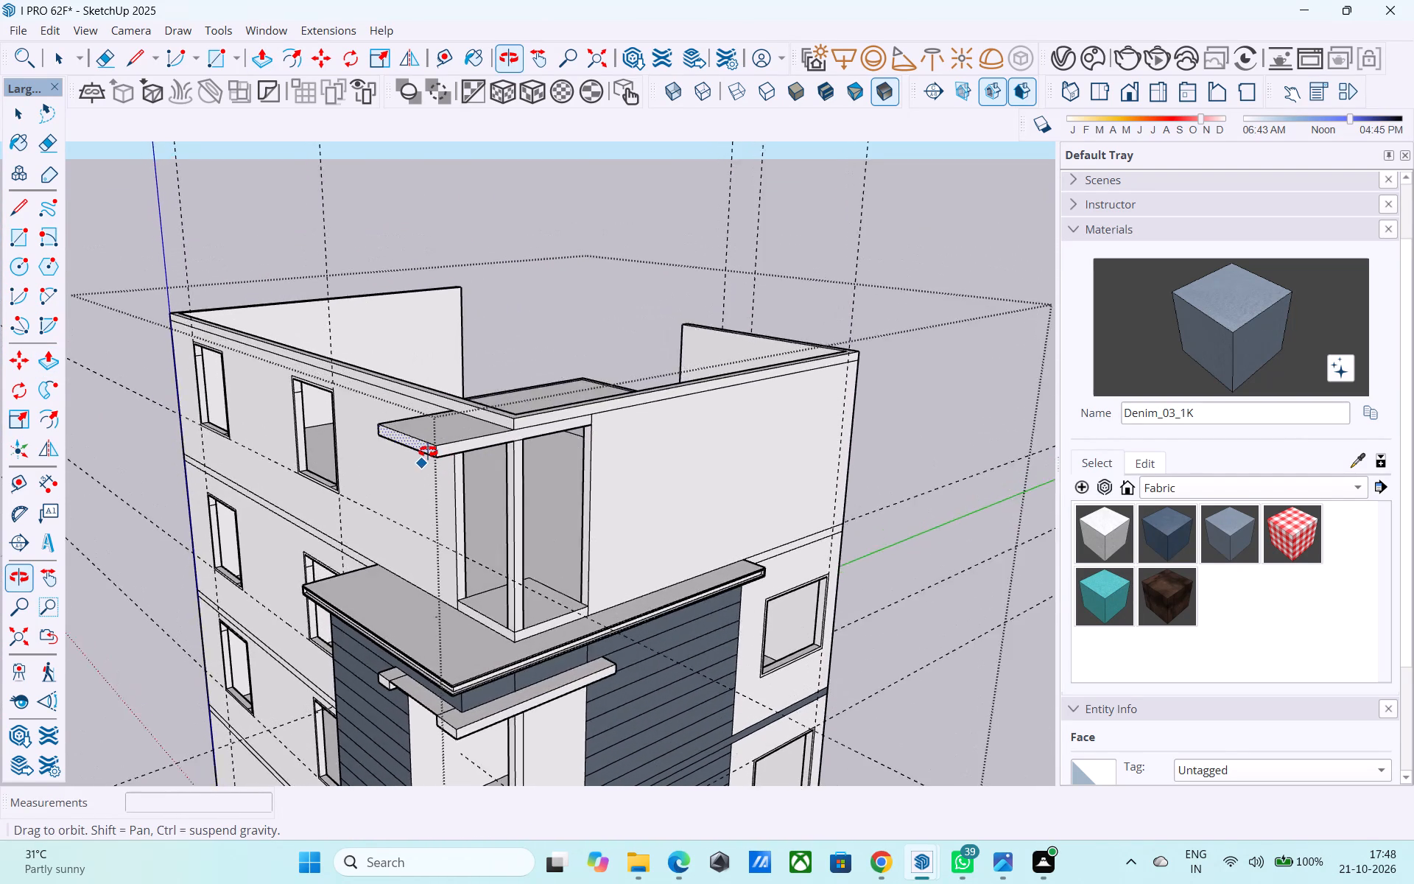
middle_click_drag(428, 452, 783, 390, "shift")
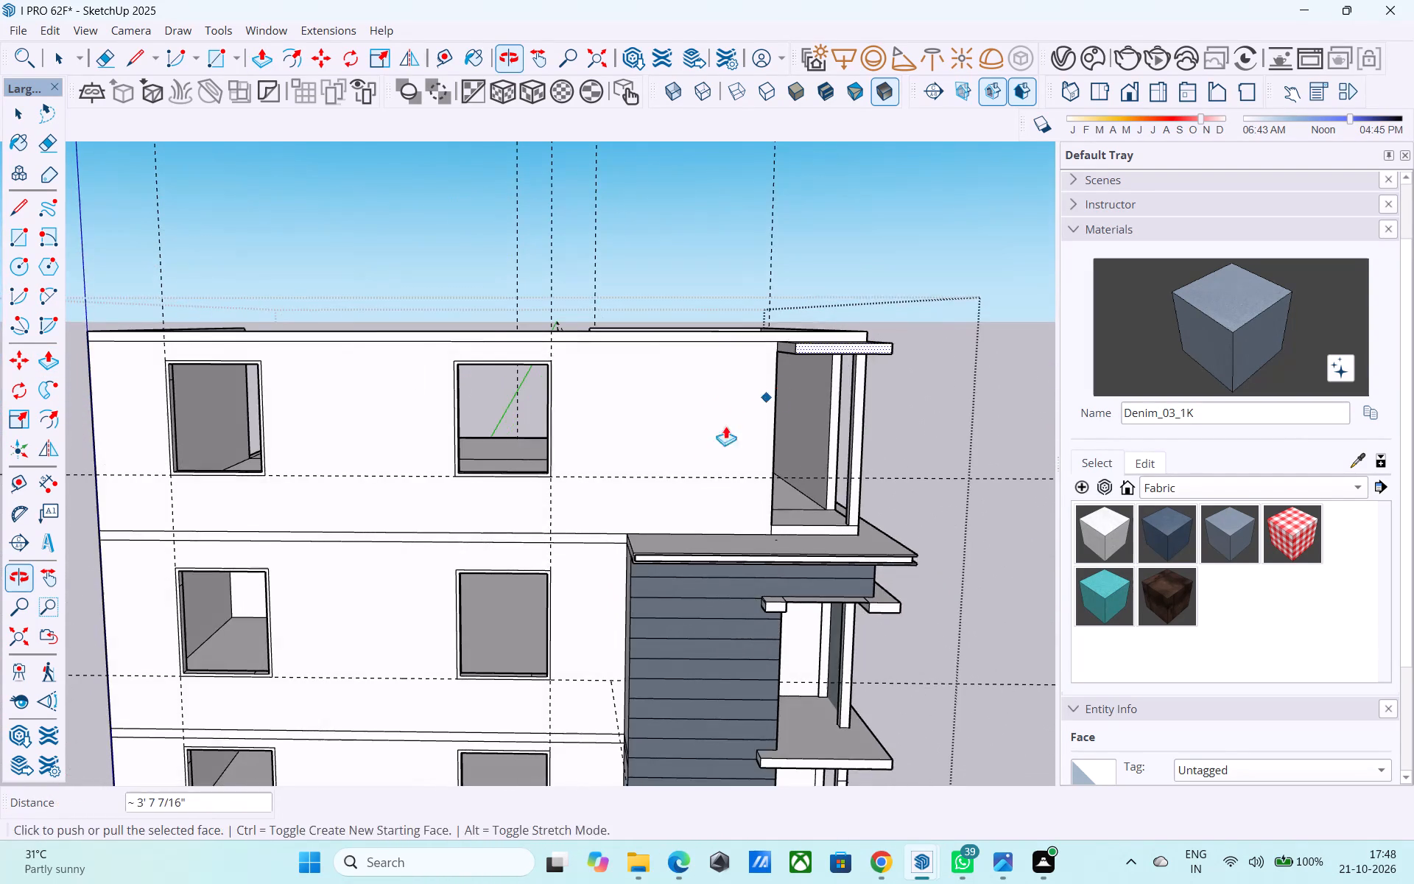
middle_click_drag(706, 440, 720, 358, "shift")
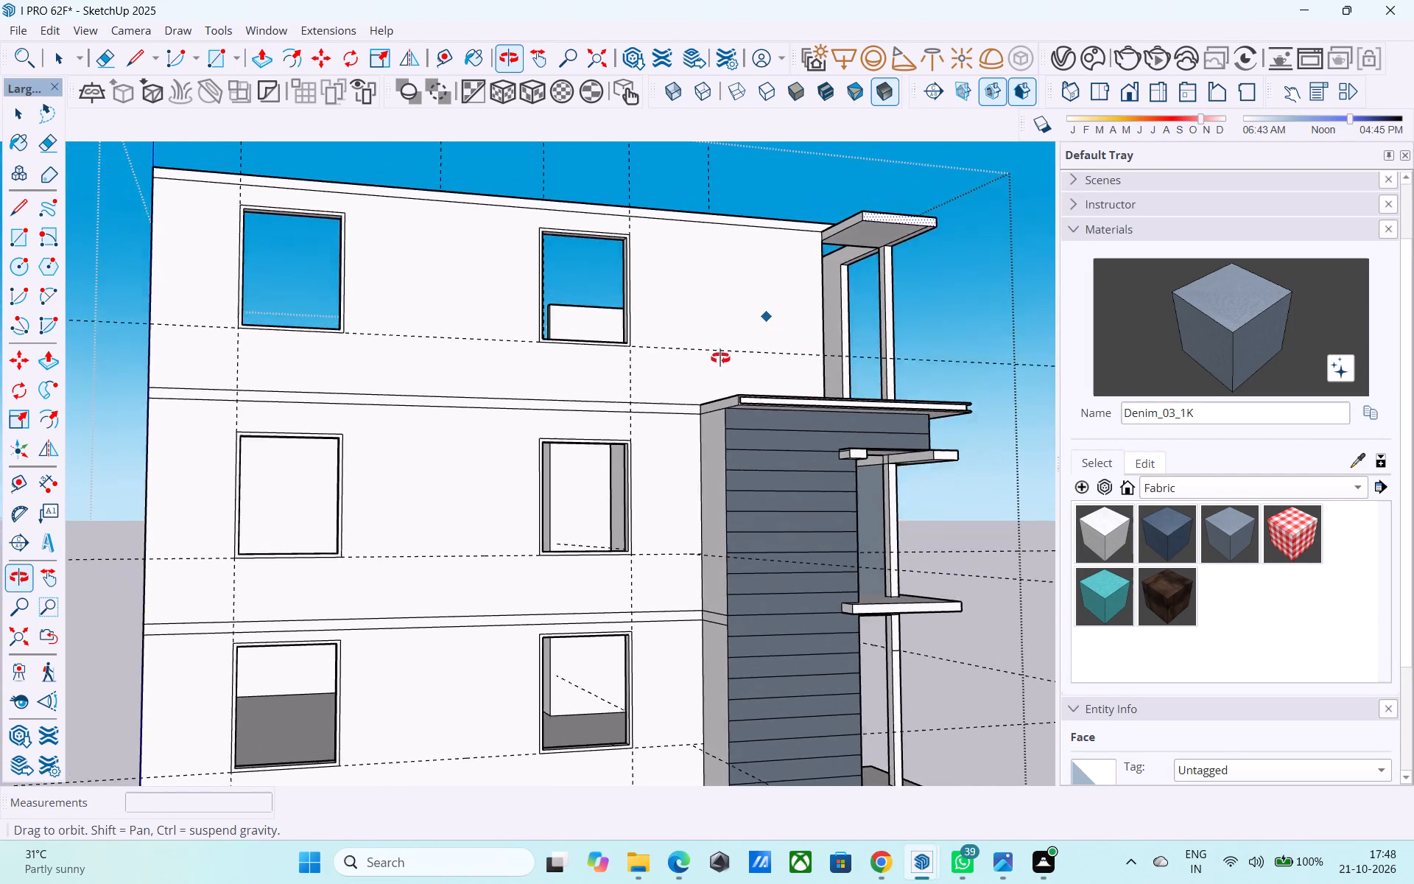
middle_click_drag(720, 358, 721, 390, "shift")
key("l")
scroll(688, 468, "up", 4)
left_click(710, 396)
scroll(710, 362, "down", 3)
middle_click_drag(710, 361, 690, 418)
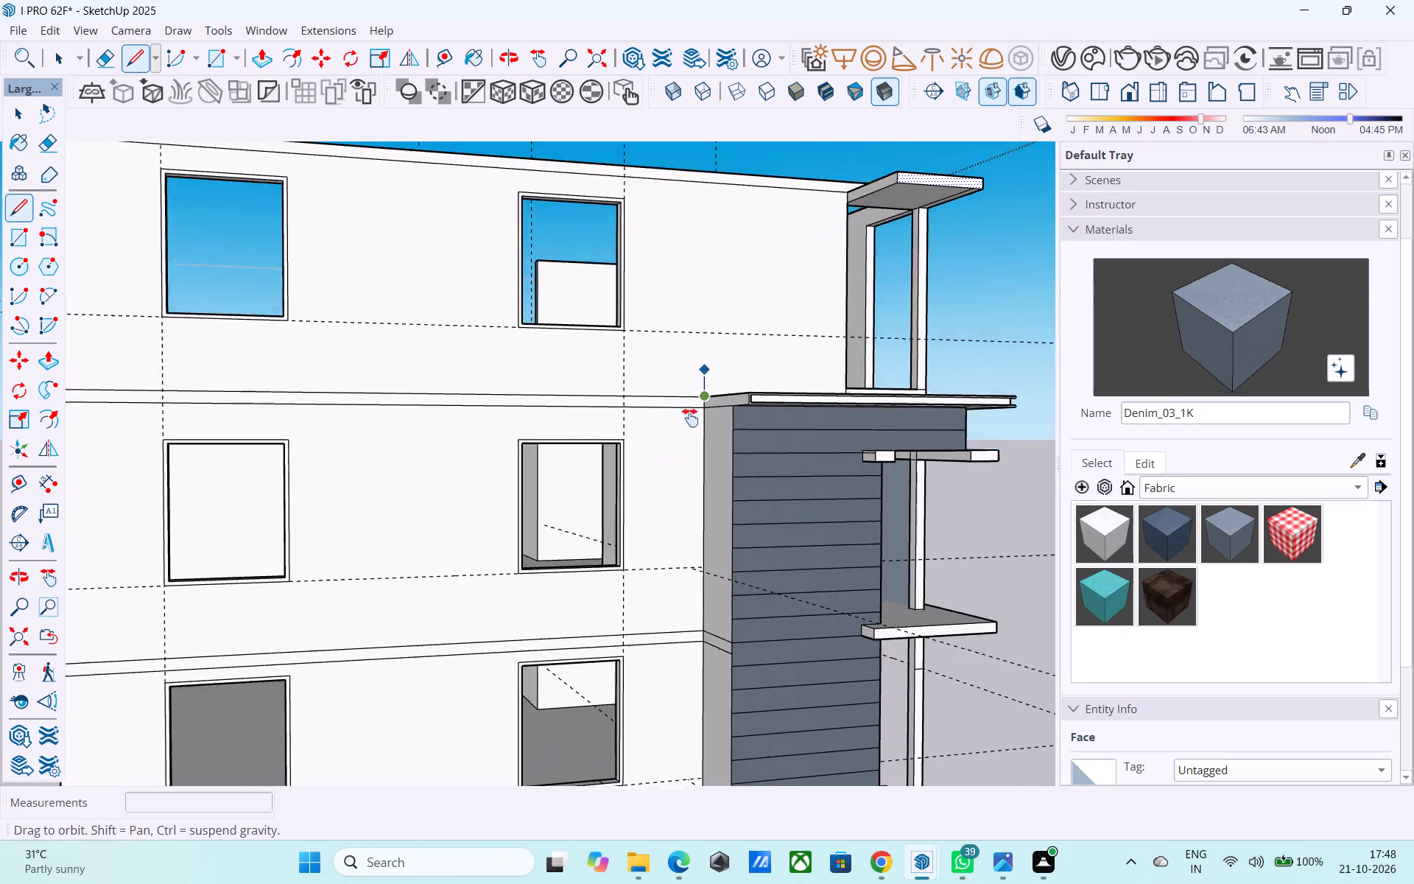
middle_click_drag(690, 418, 675, 466)
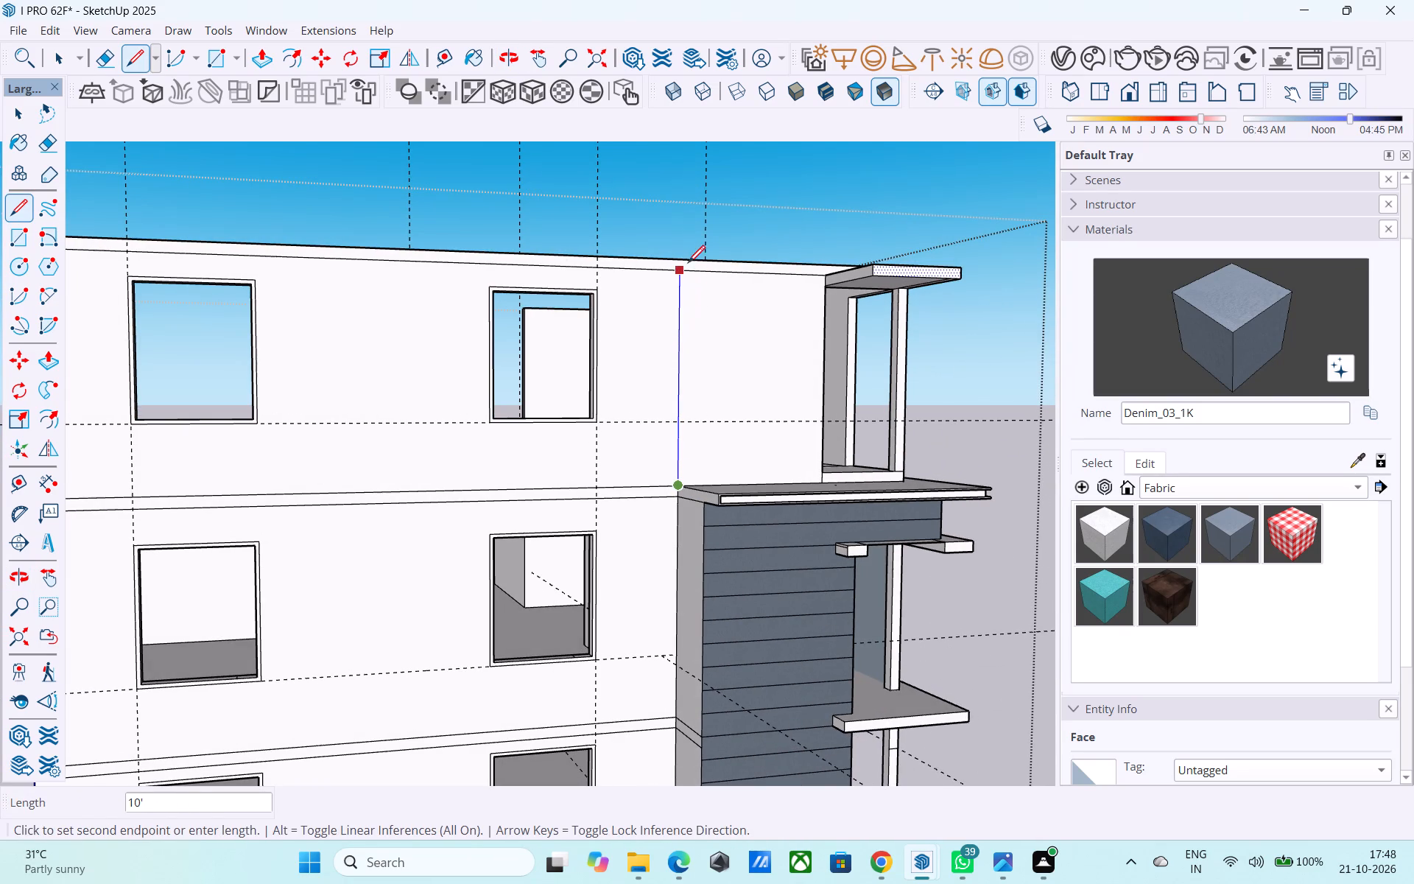
left_click(688, 261)
Erase the copied horizontal edge between the new vertical line and the corner canopy.
key("space")
key("e")
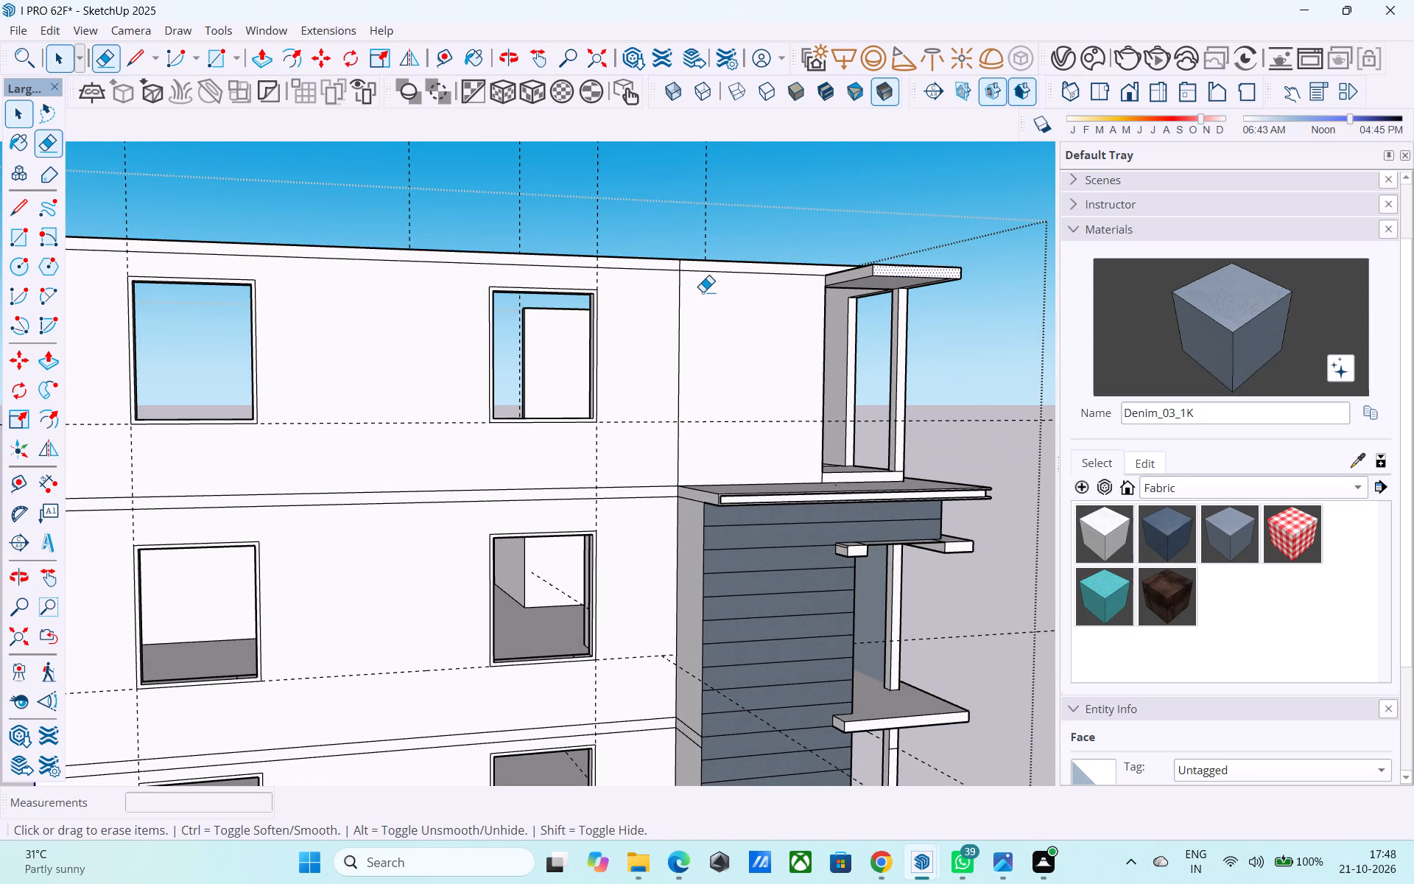
left_click(714, 273)
Pull the wall panel between the vertical line and the corner opening out 3' to align with the cladding below.
key("space")
left_click(726, 305)
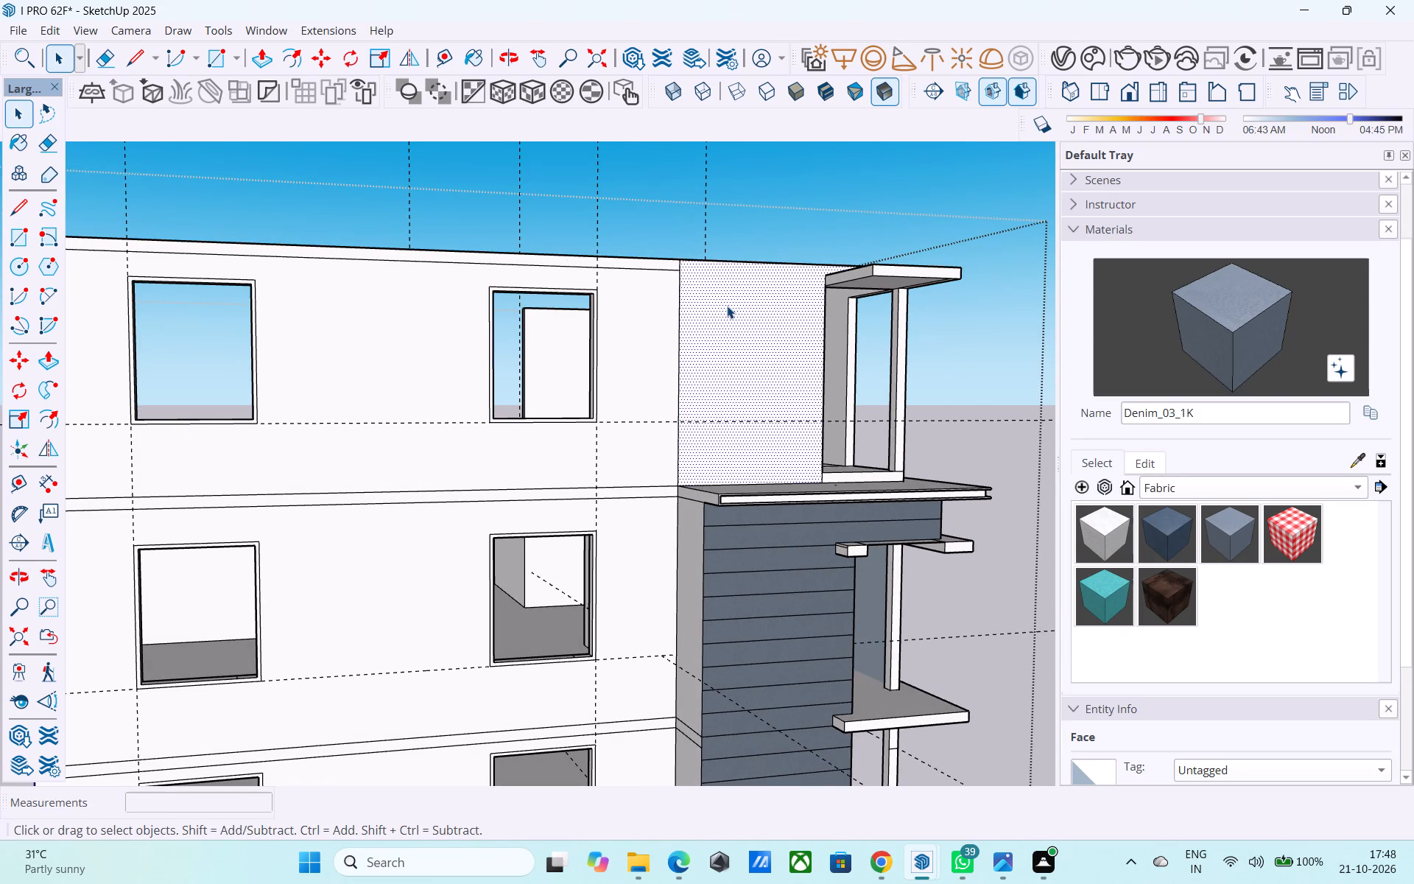
key("p")
left_click(728, 305)
left_click(707, 537)
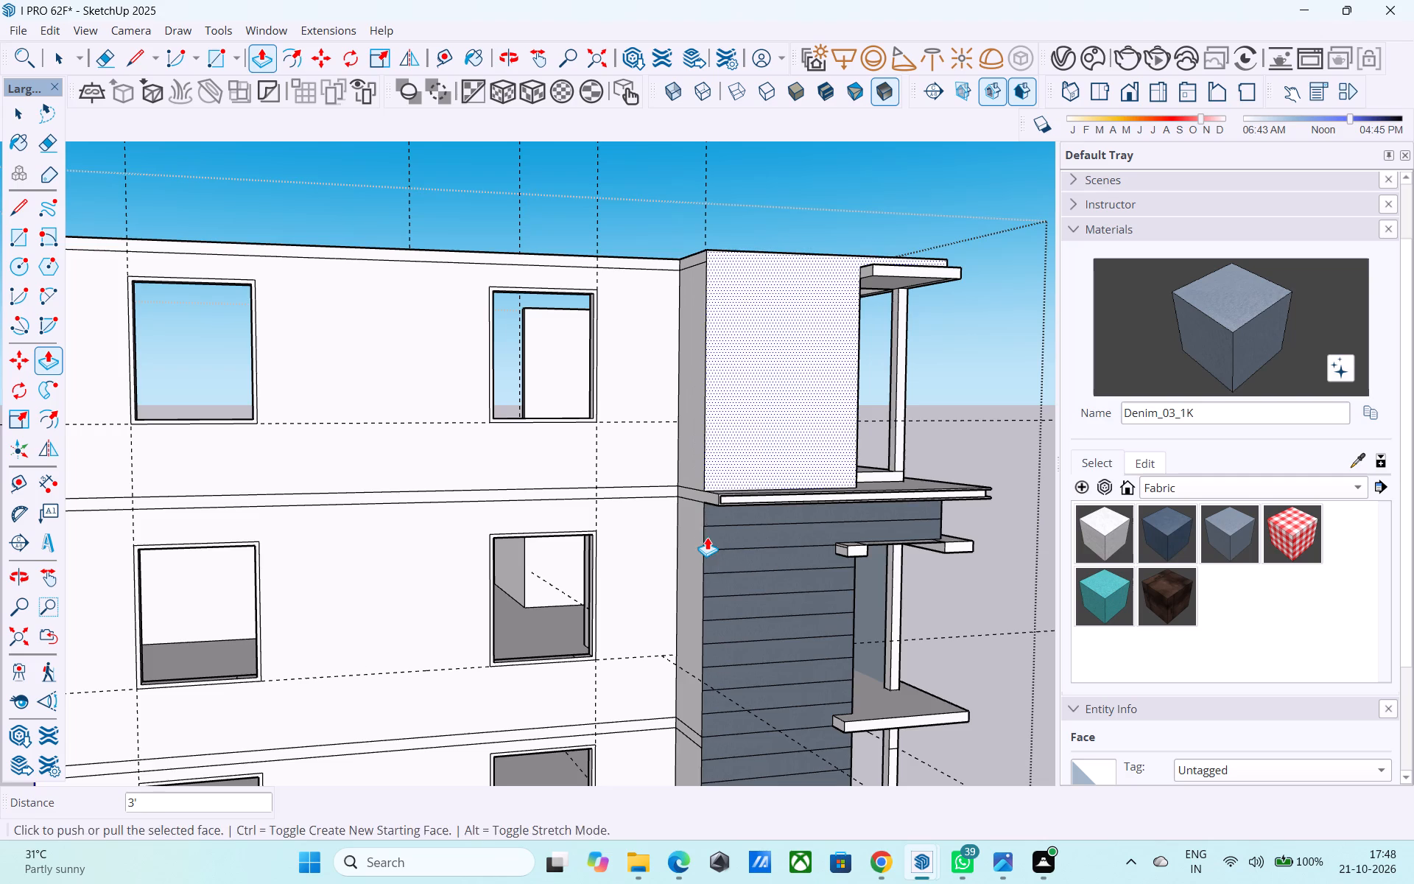
Pull the head band above the opening on the windowless wall outward by the same 3' with Push/Pull.
middle_click_drag(708, 536, 257, 658)
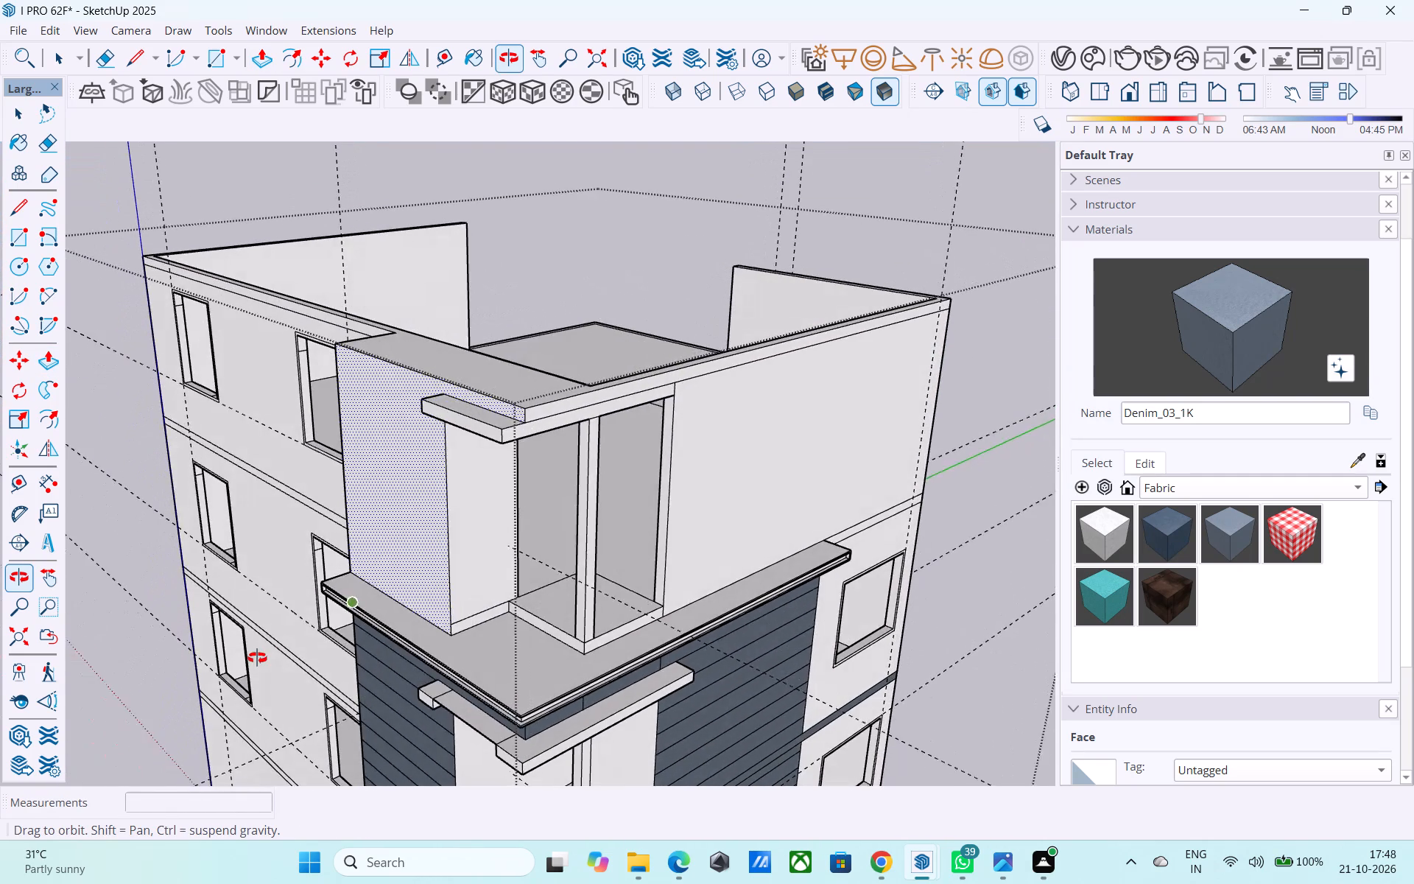
middle_click_drag(257, 658, 243, 657)
scroll(499, 471, "up", 5)
key("space")
left_click(516, 415)
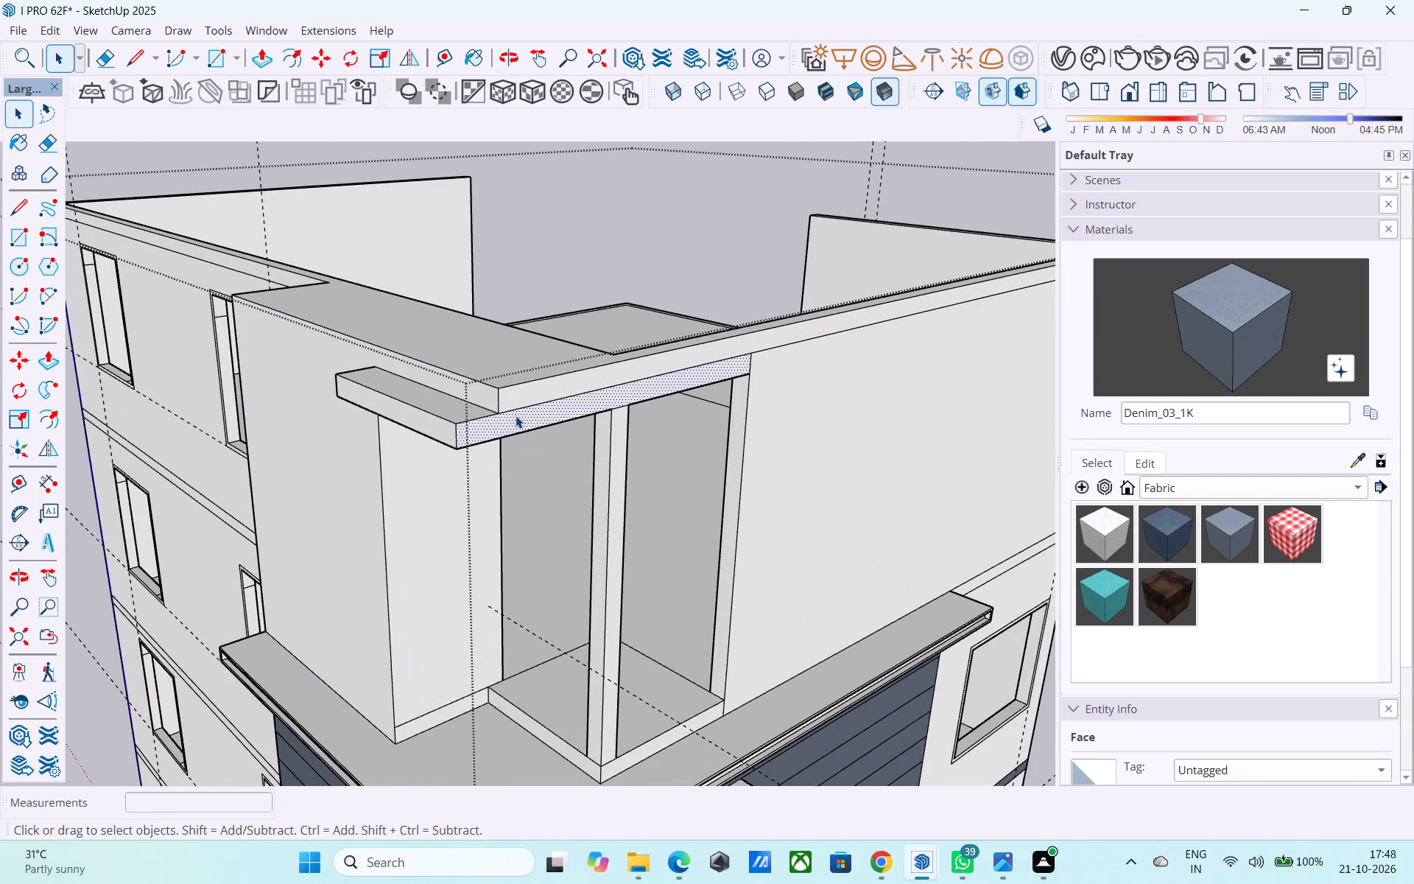
key("p")
double_click(516, 415)
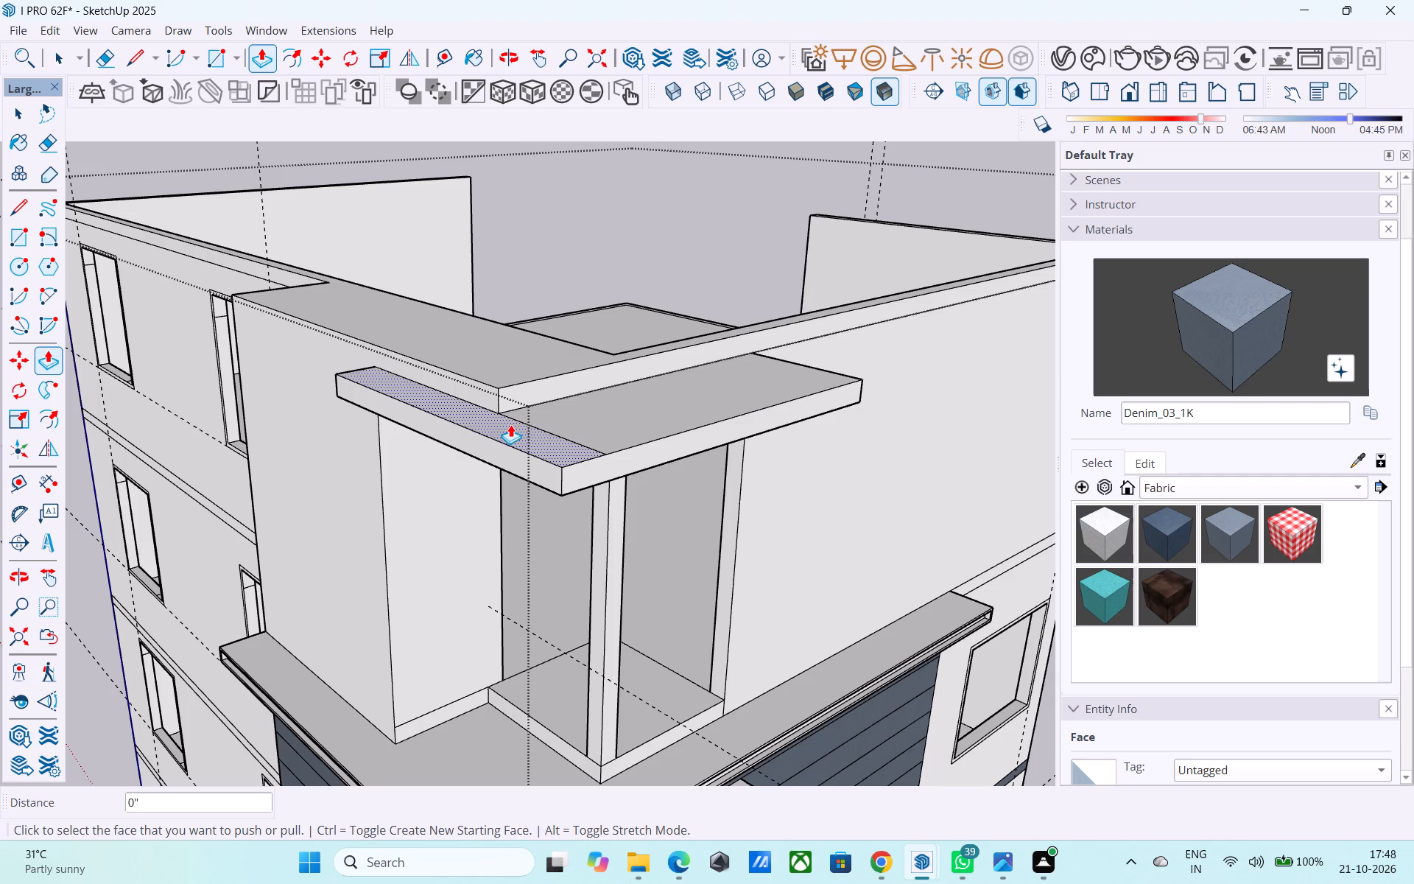
scroll(527, 389, "down", 6)
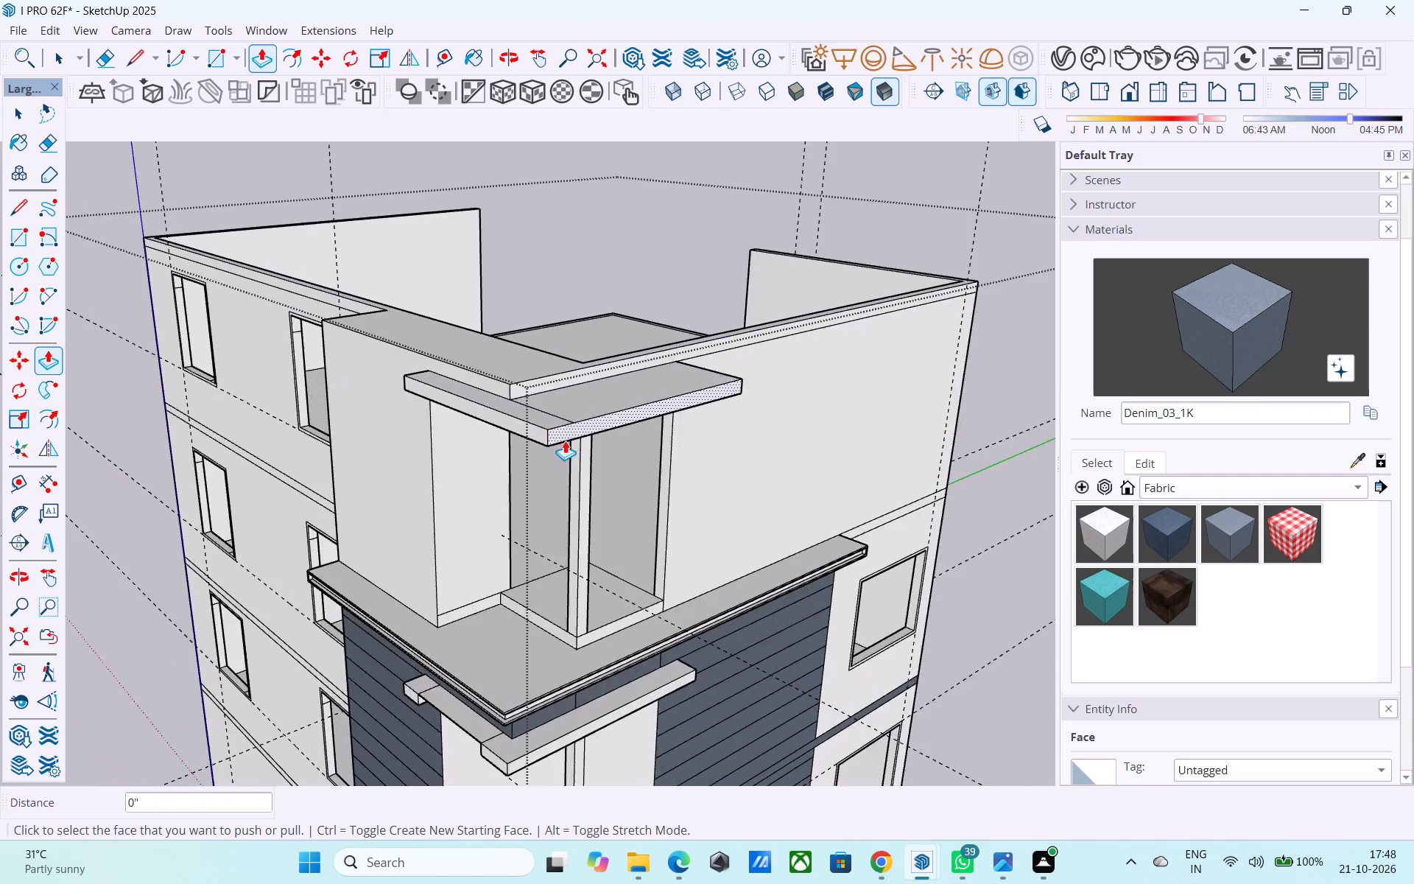
Undo the last outward pull of the head band above the top-storey corner opening.
scroll(565, 441, "up", 5)
key("ctrl+z")
key("space")
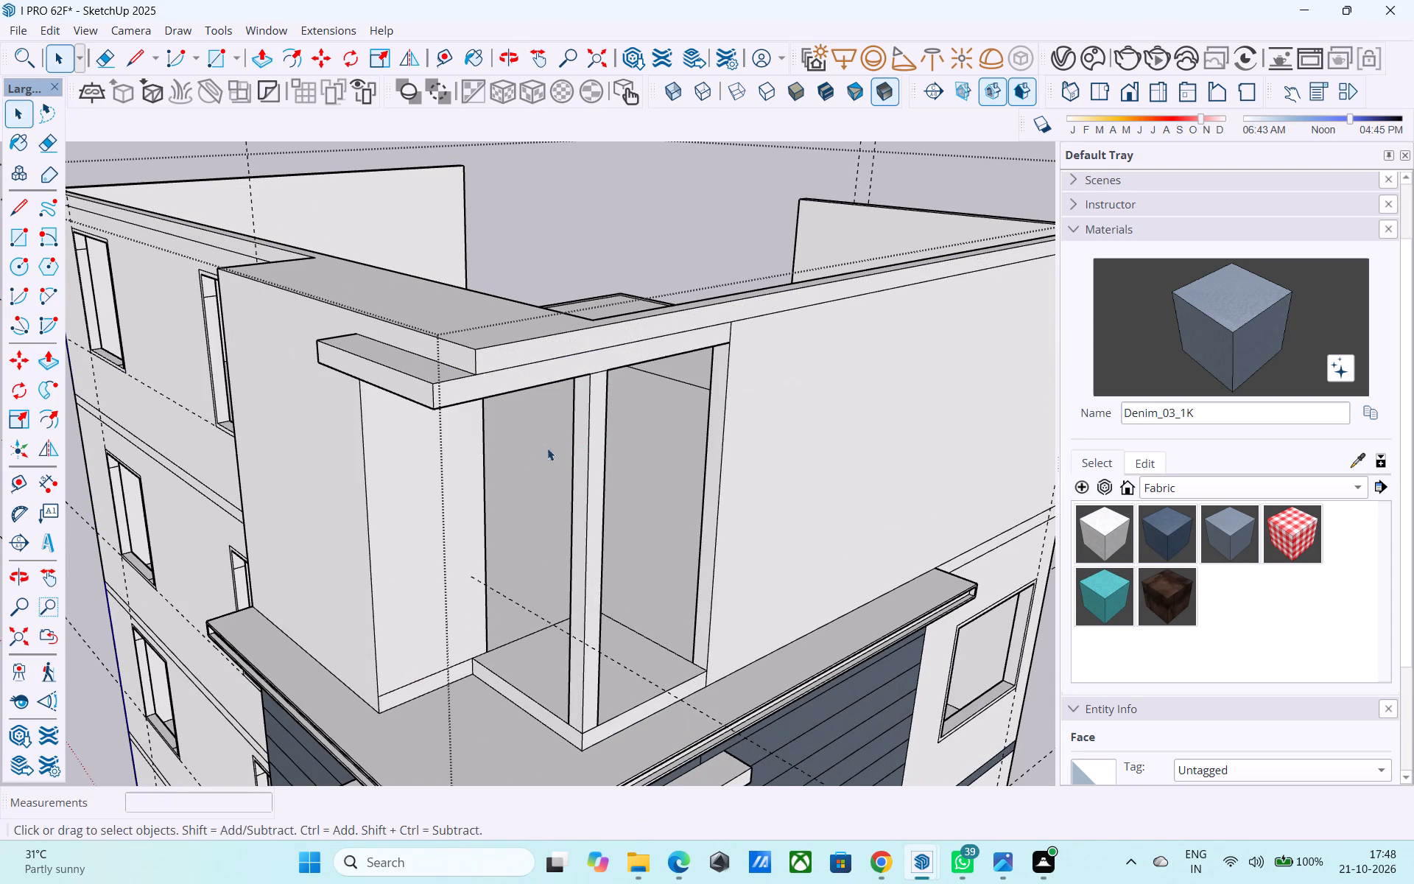
Pull the head band above the opening on the windowless wall out 1' to align with the corner canopy below.
middle_click_drag(522, 455, 537, 388)
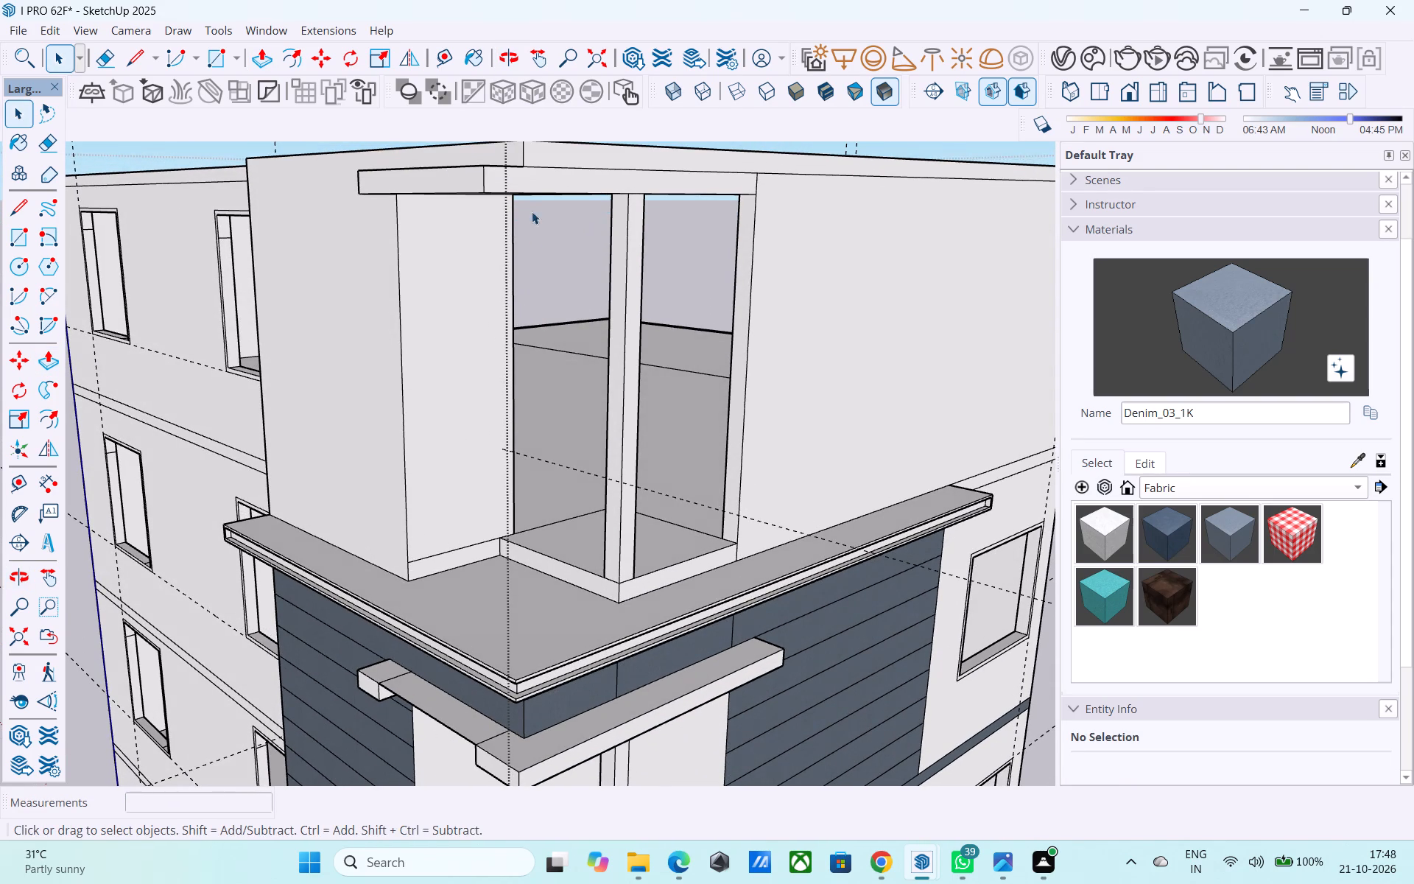
left_click(538, 189)
key("p")
left_click(538, 184)
scroll(542, 189, "down", 4)
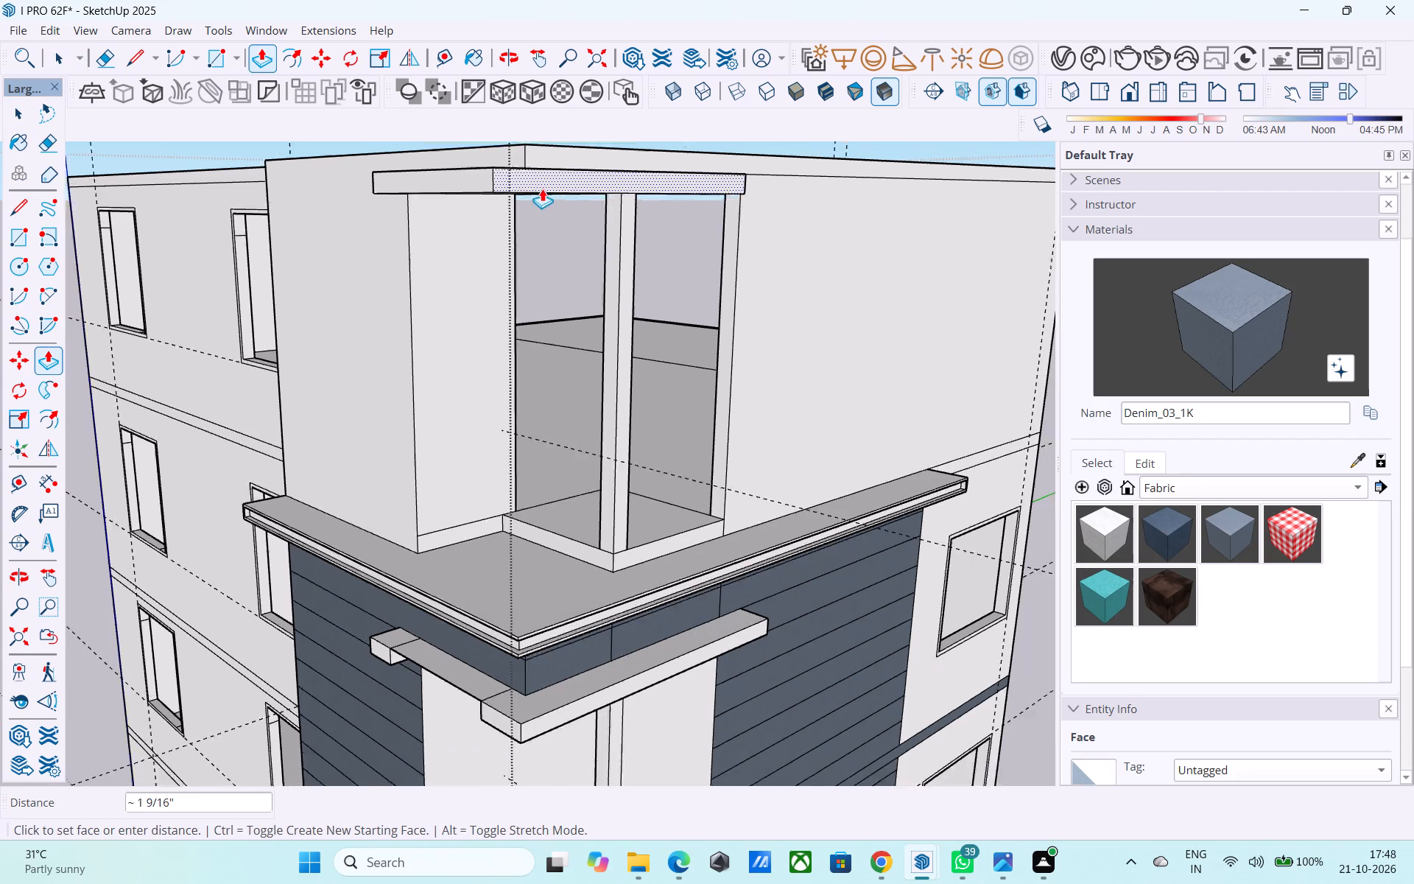
scroll(542, 189, "down", 2)
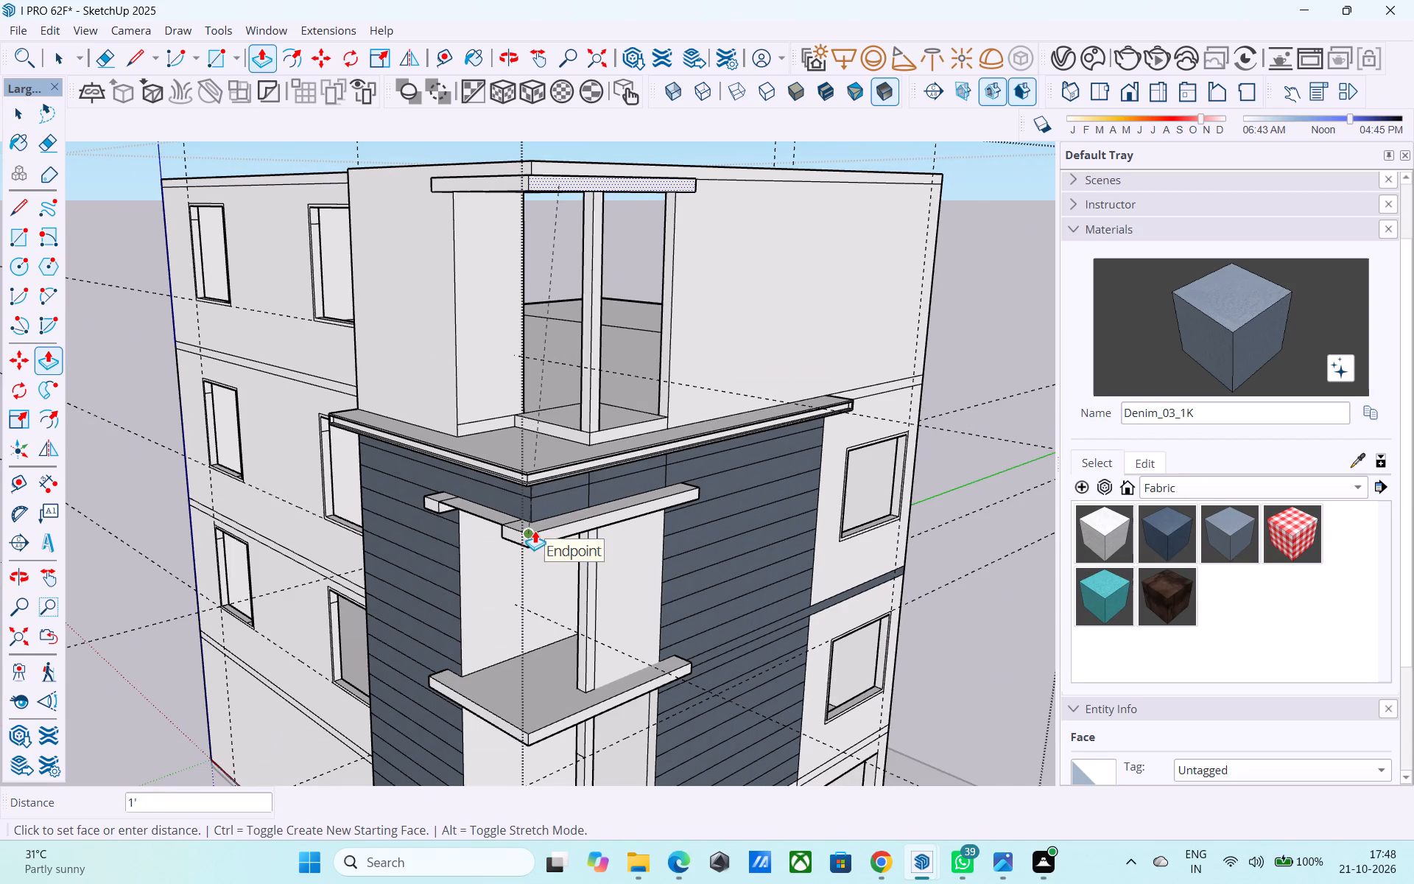
left_click(535, 530)
Erase the leftover seam edge across the corner of the top canopy's upper surface.
middle_click_drag(521, 405, 502, 506)
scroll(484, 460, "up", 4)
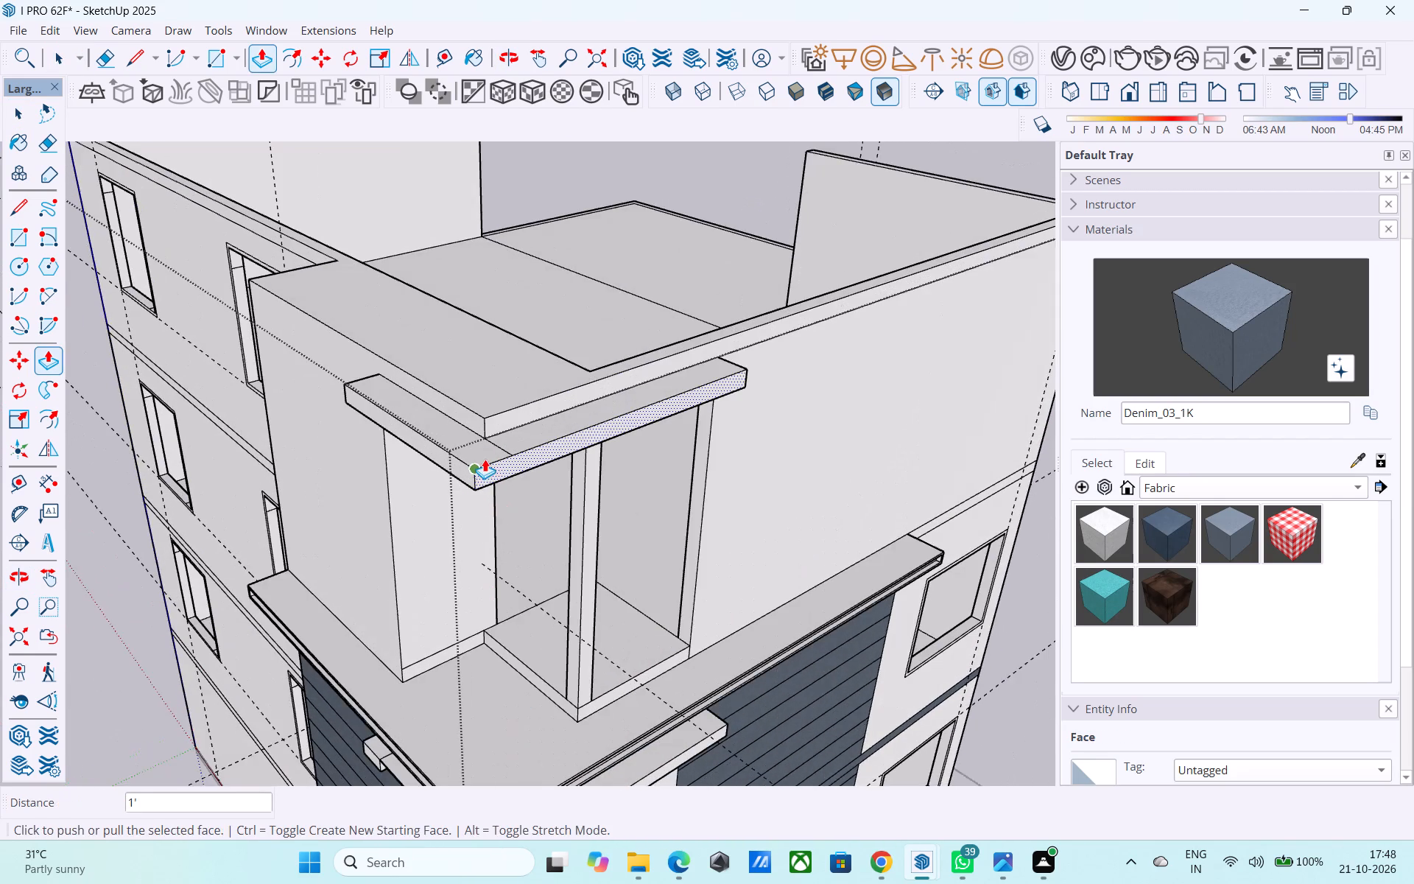
middle_click_drag(485, 459, 496, 498)
key("e")
scroll(495, 491, "up", 4)
left_click_drag(510, 393, 521, 375)
scroll(521, 371, "down", 2)
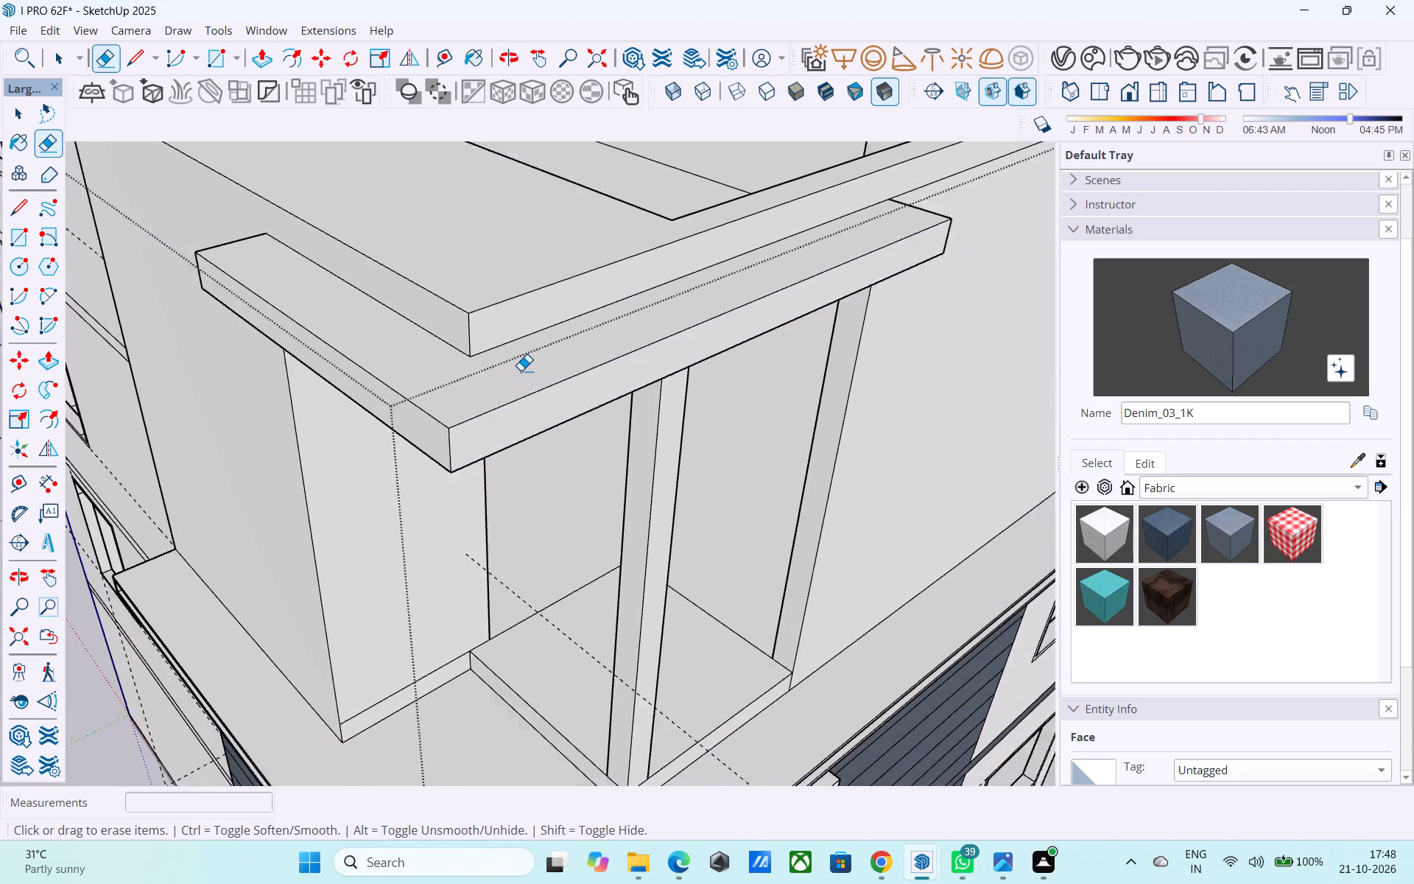
Examine the lower corner canopy and its underside above the opening in the dark cladding.
scroll(521, 371, "down", 14)
middle_click_drag(527, 502, 525, 241)
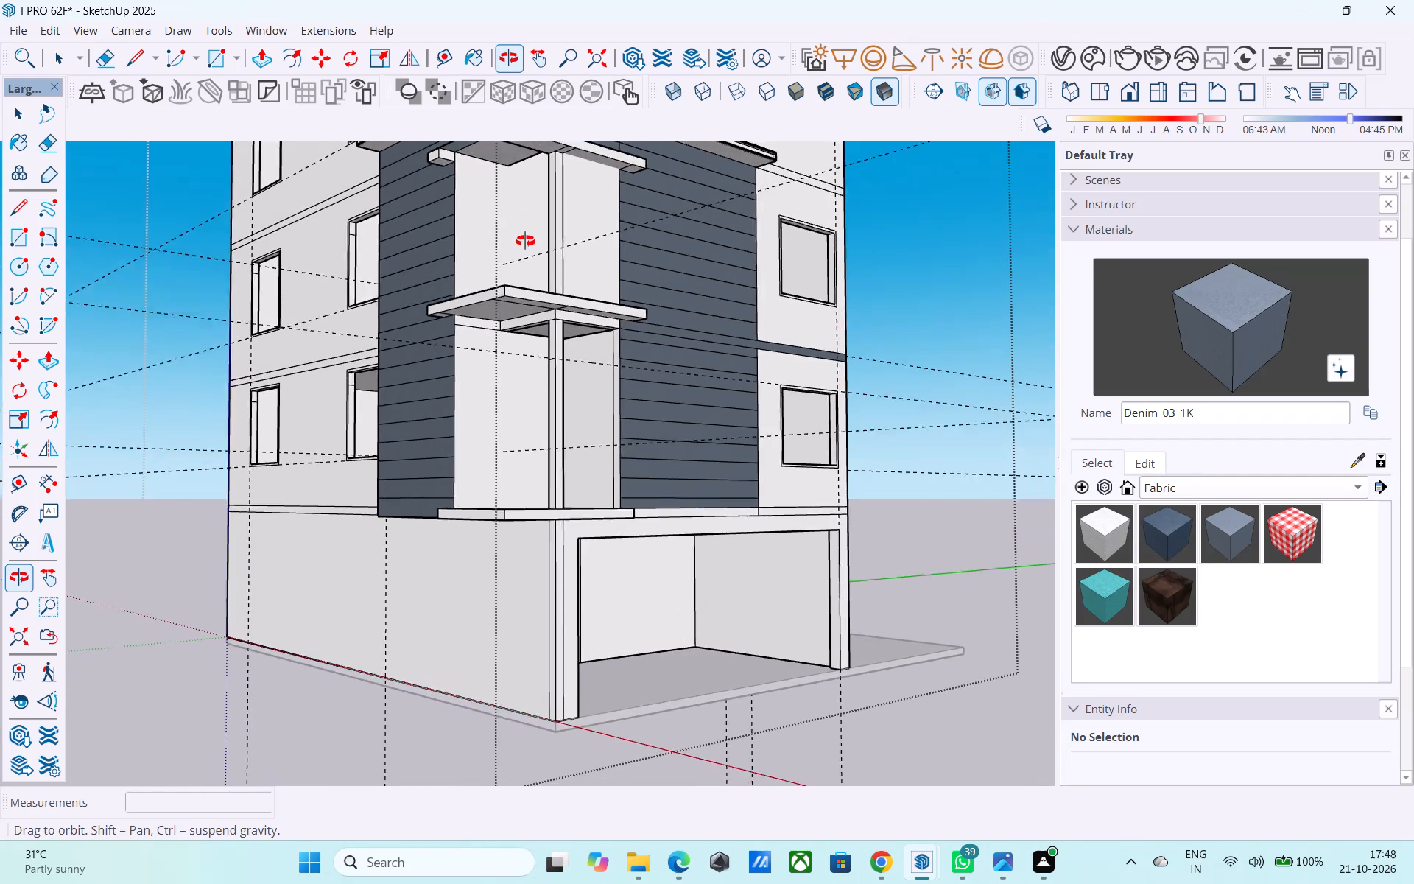
middle_click_drag(525, 241, 493, 498)
scroll(465, 387, "up", 3)
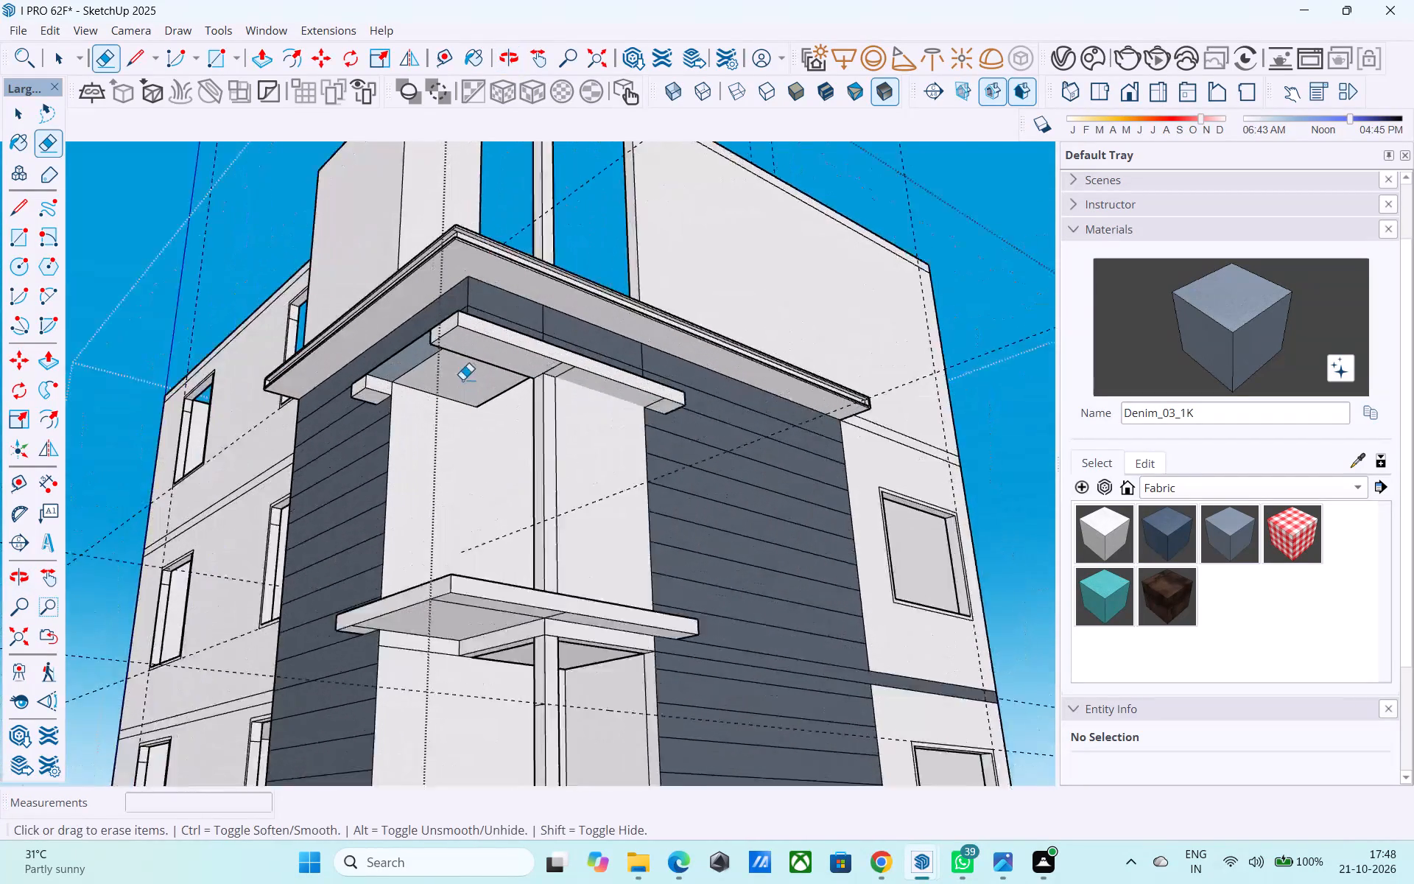
scroll(462, 379, "up", 6)
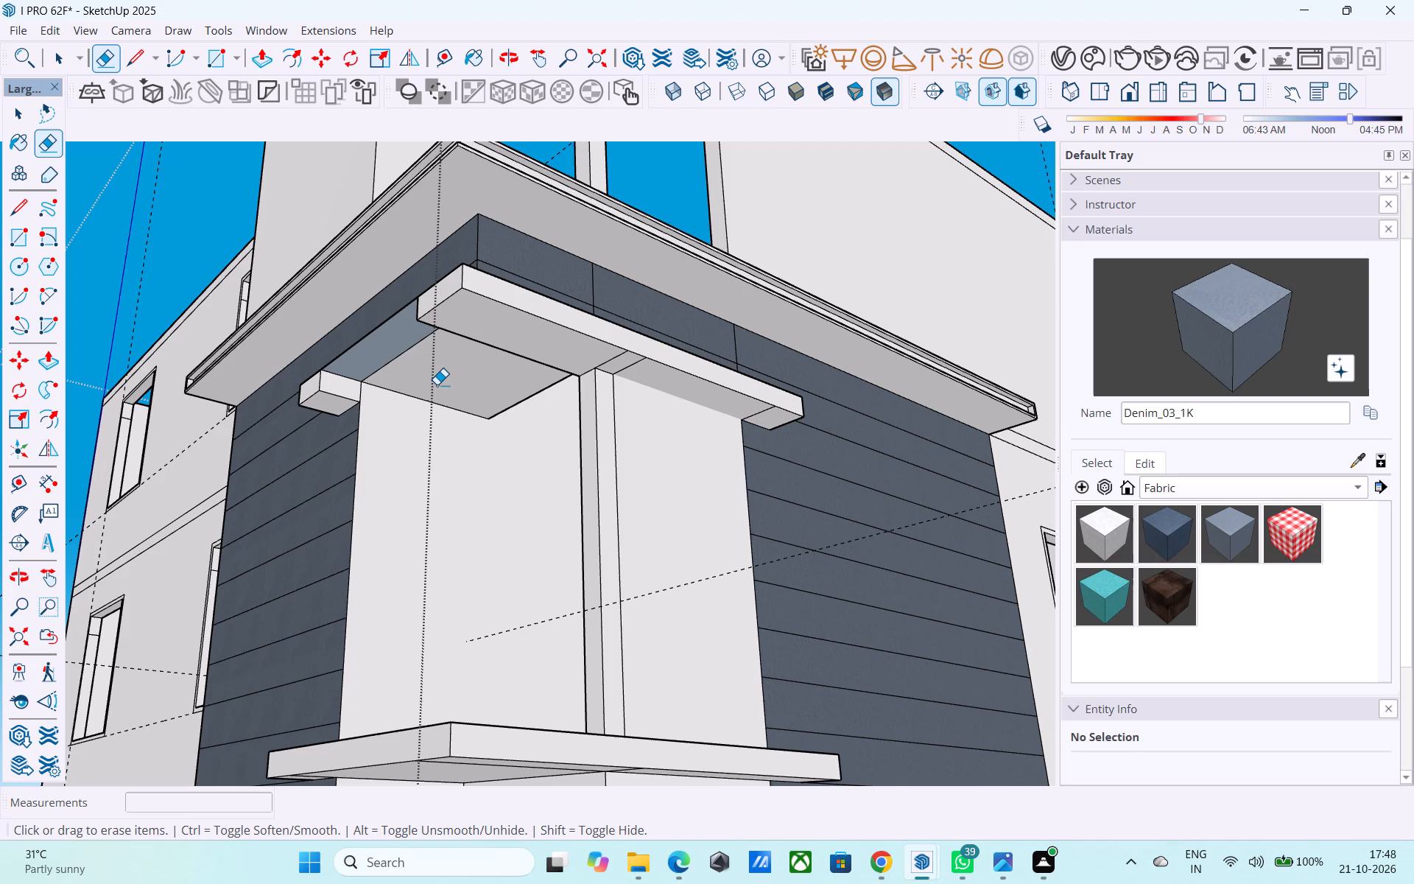
scroll(437, 385, "up", 7)
middle_click_drag(353, 316, 449, 424)
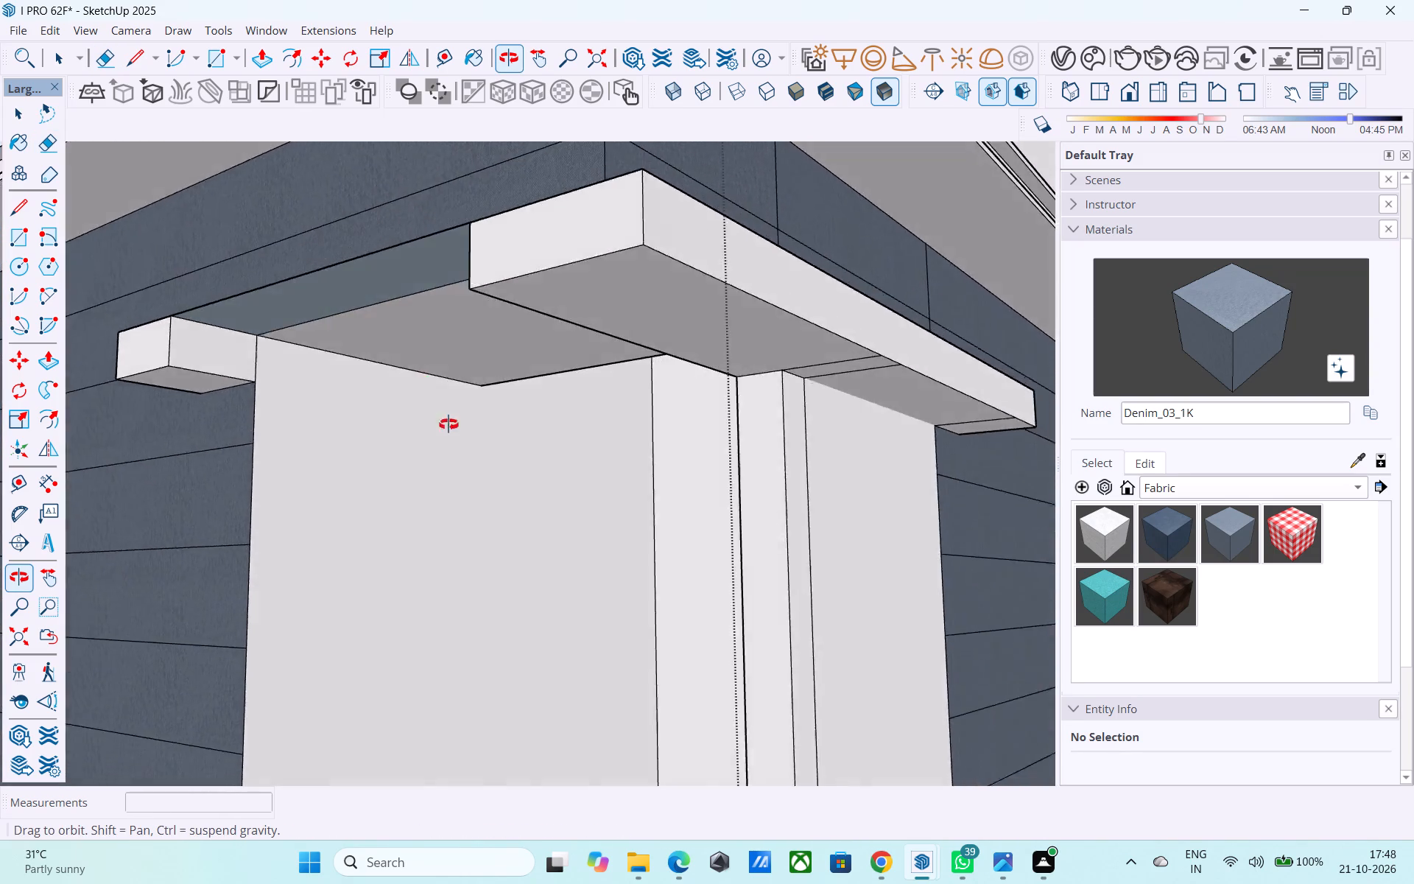
middle_click_drag(449, 424, 611, 262)
scroll(611, 267, "up", 2)
scroll(611, 267, "down", 5)
middle_click_drag(597, 274, 452, 557)
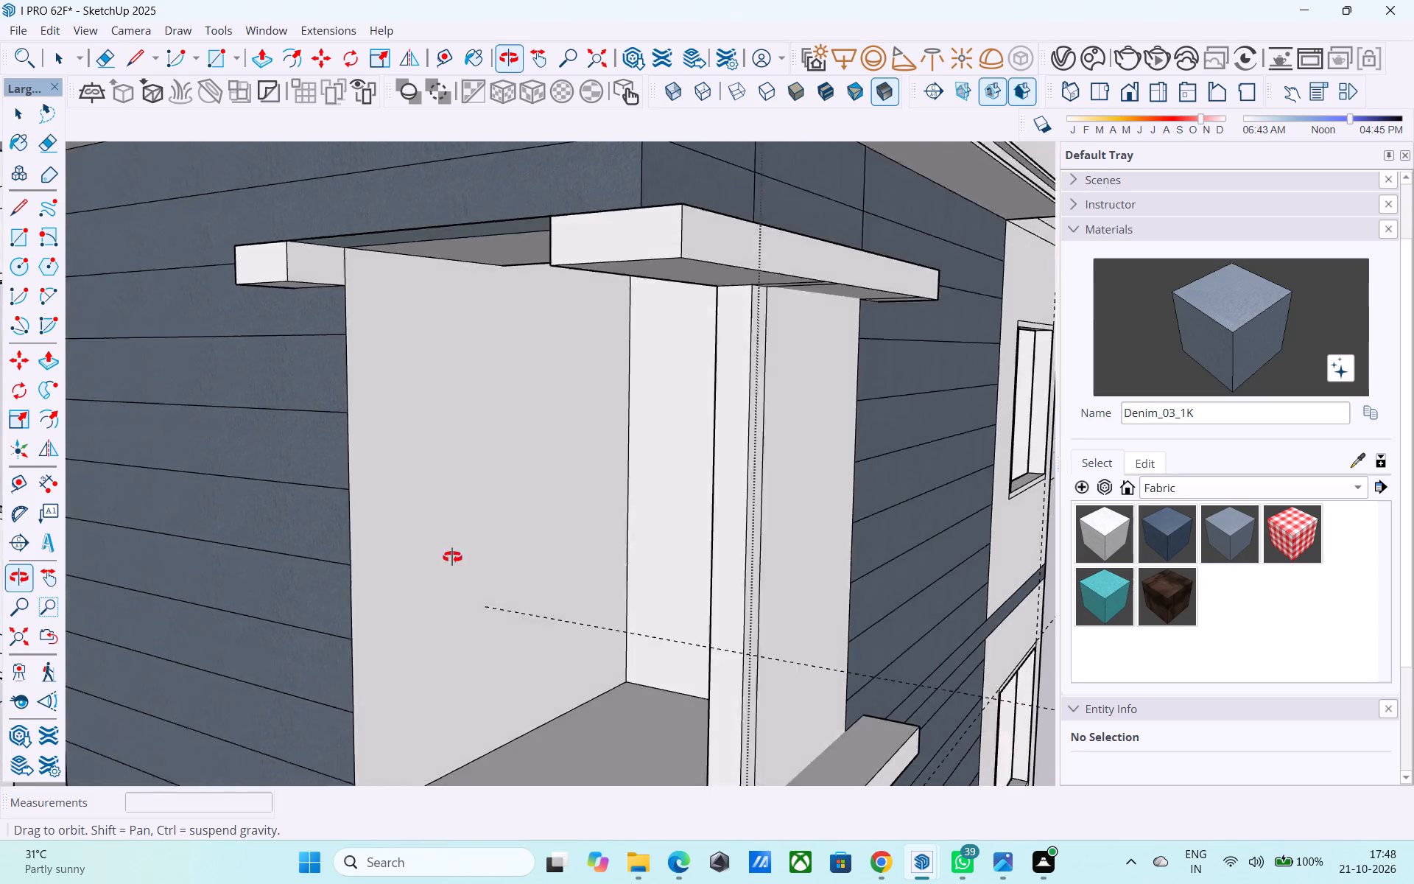
middle_click_drag(452, 557, 460, 589)
scroll(460, 589, "down", 10)
middle_click_drag(459, 593, 348, 678)
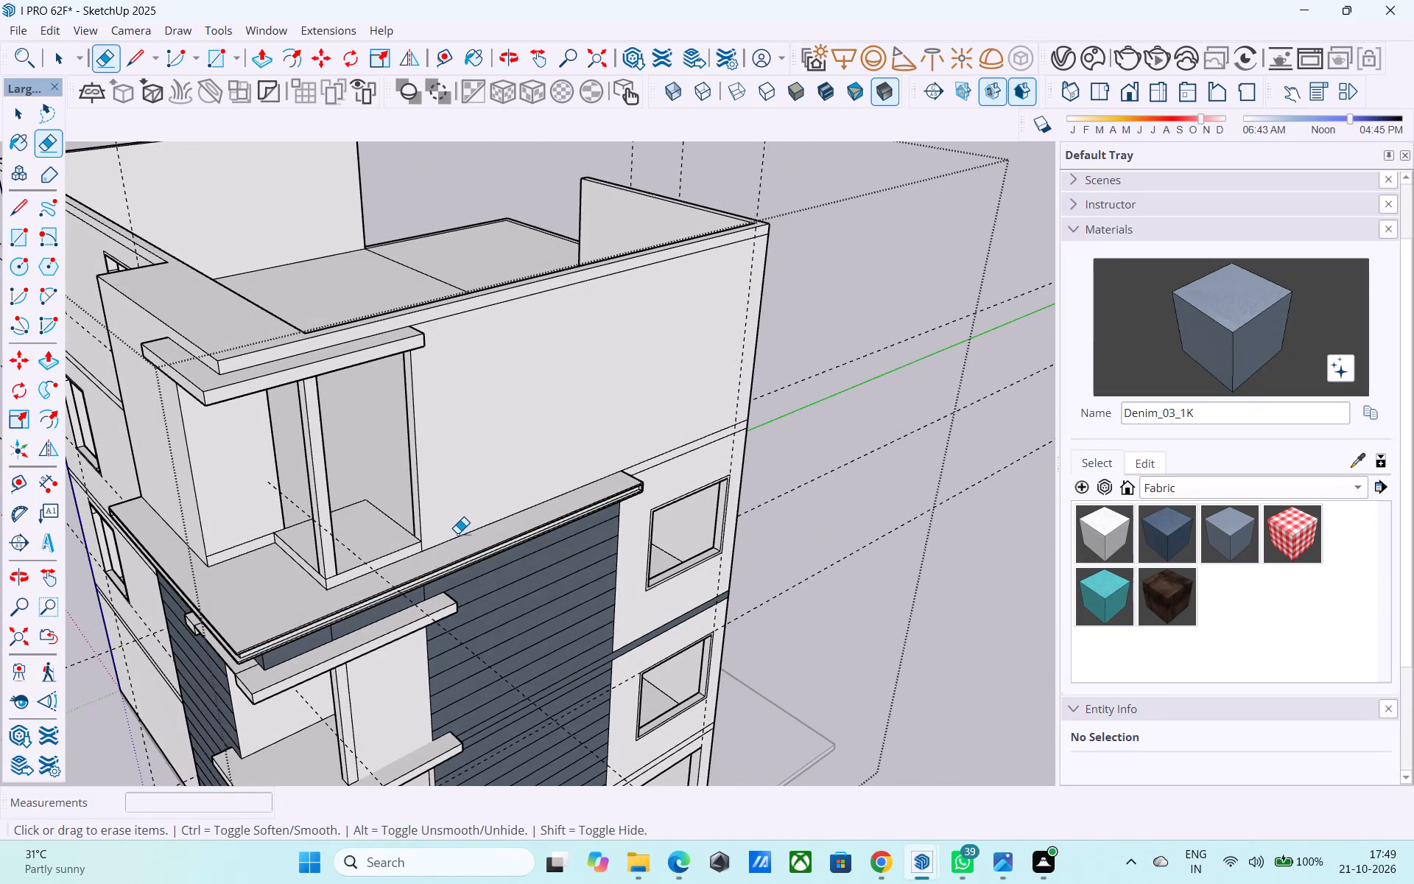
Review the whole building's exterior and the top-storey corner from several angles.
scroll(459, 531, "down", 1)
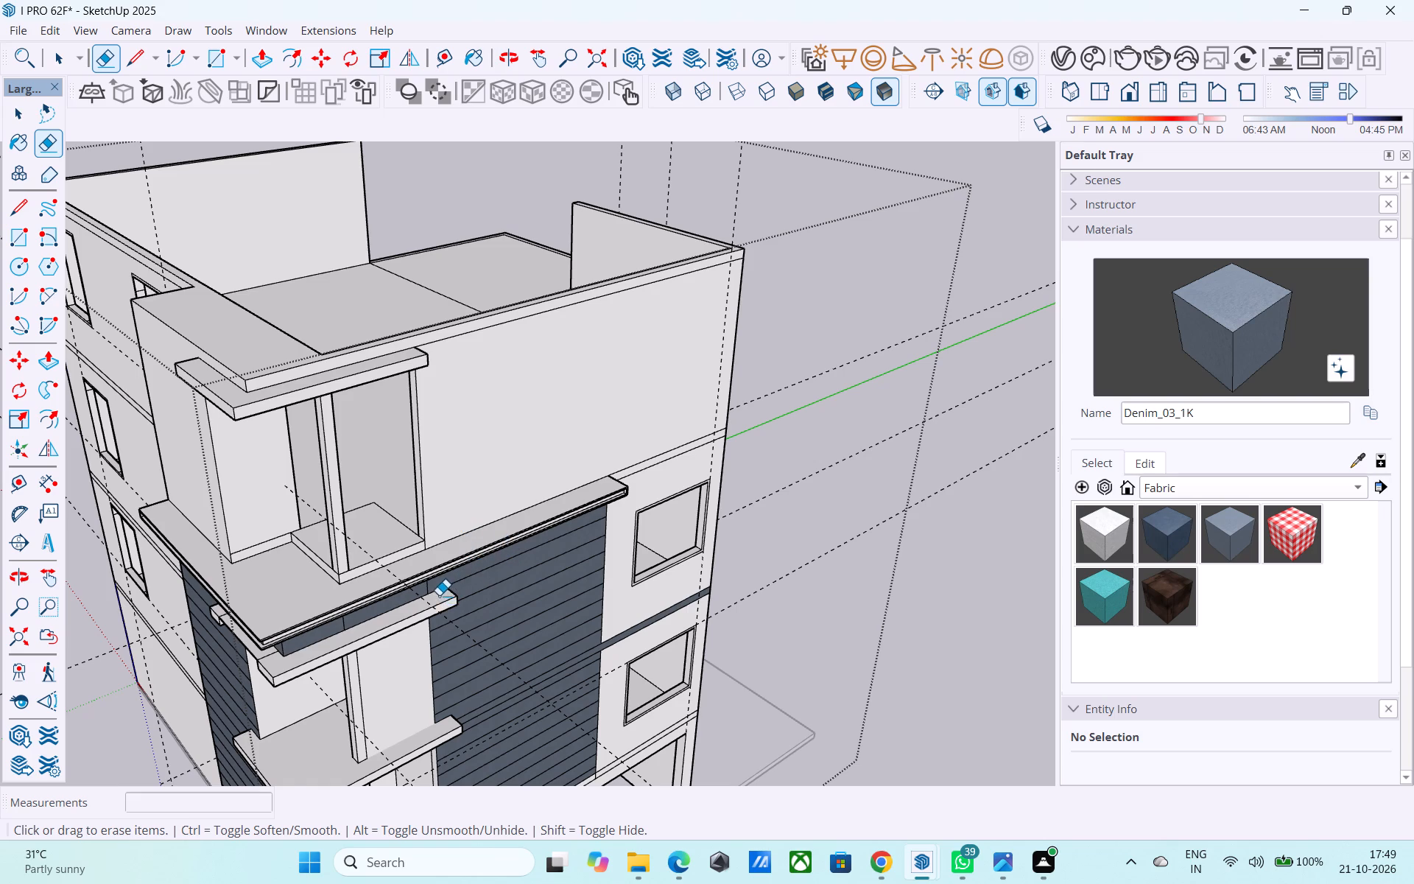
scroll(439, 595, "down", 9)
middle_click_drag(380, 558, 456, 409)
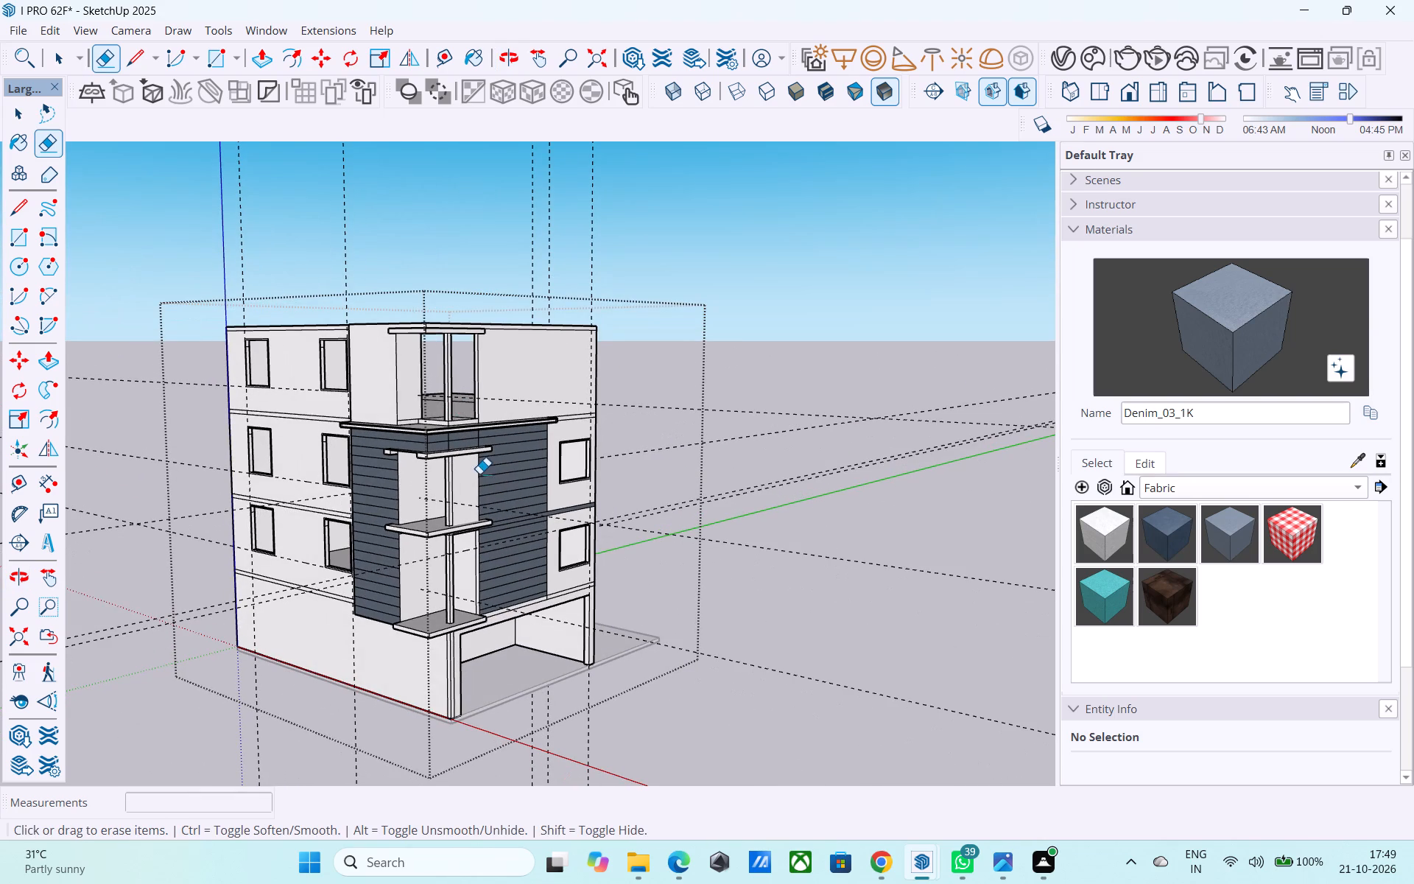
scroll(482, 478, "down", 4)
middle_click_drag(482, 477, 496, 524)
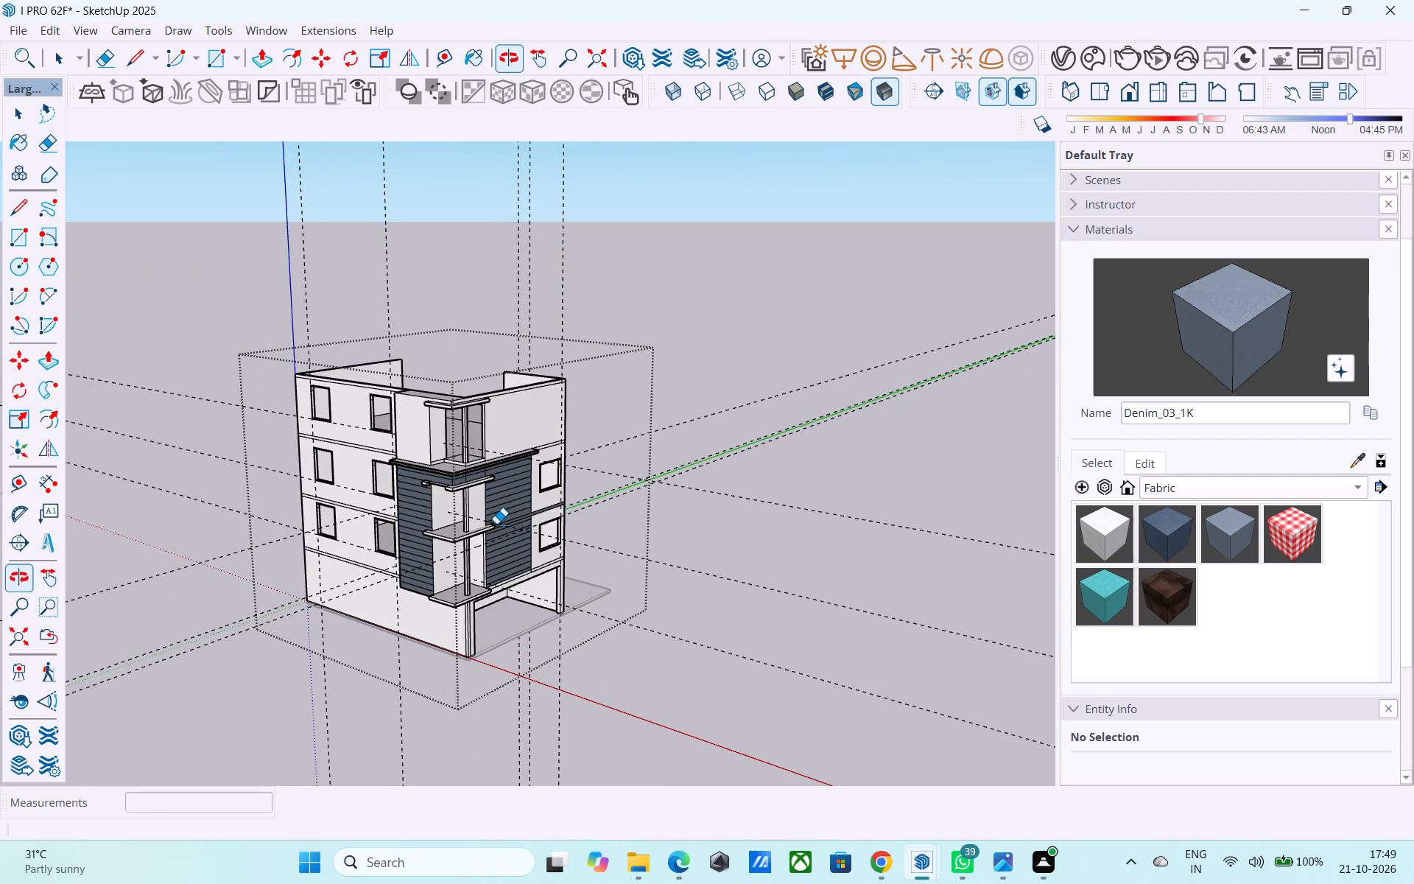
middle_click_drag(496, 524, 580, 477)
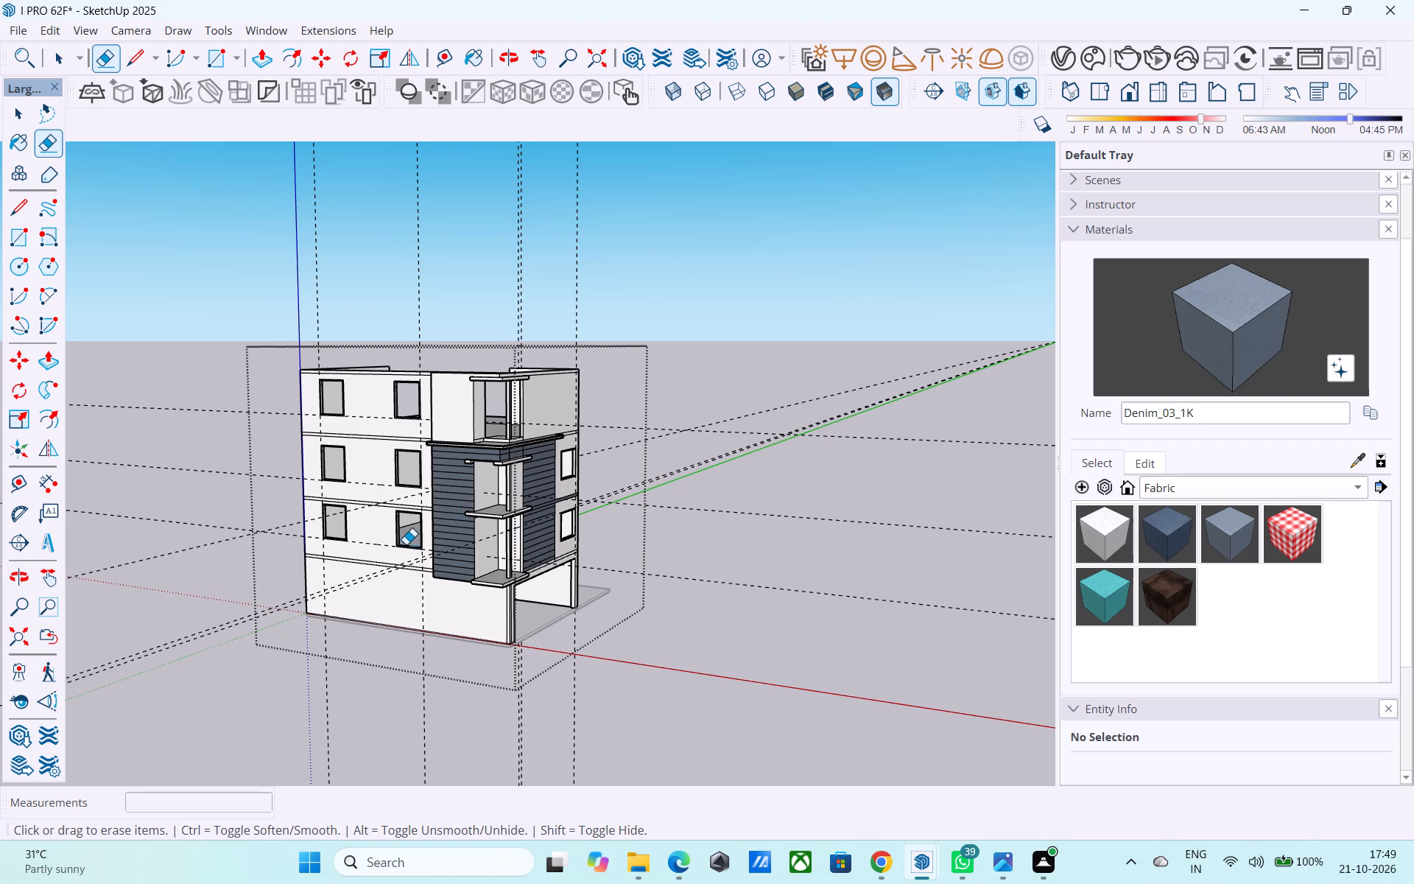
scroll(404, 548, "down", 5)
middle_click_drag(412, 509, 426, 473)
scroll(447, 441, "up", 6)
middle_click_drag(464, 500, 391, 441)
scroll(393, 441, "up", 5)
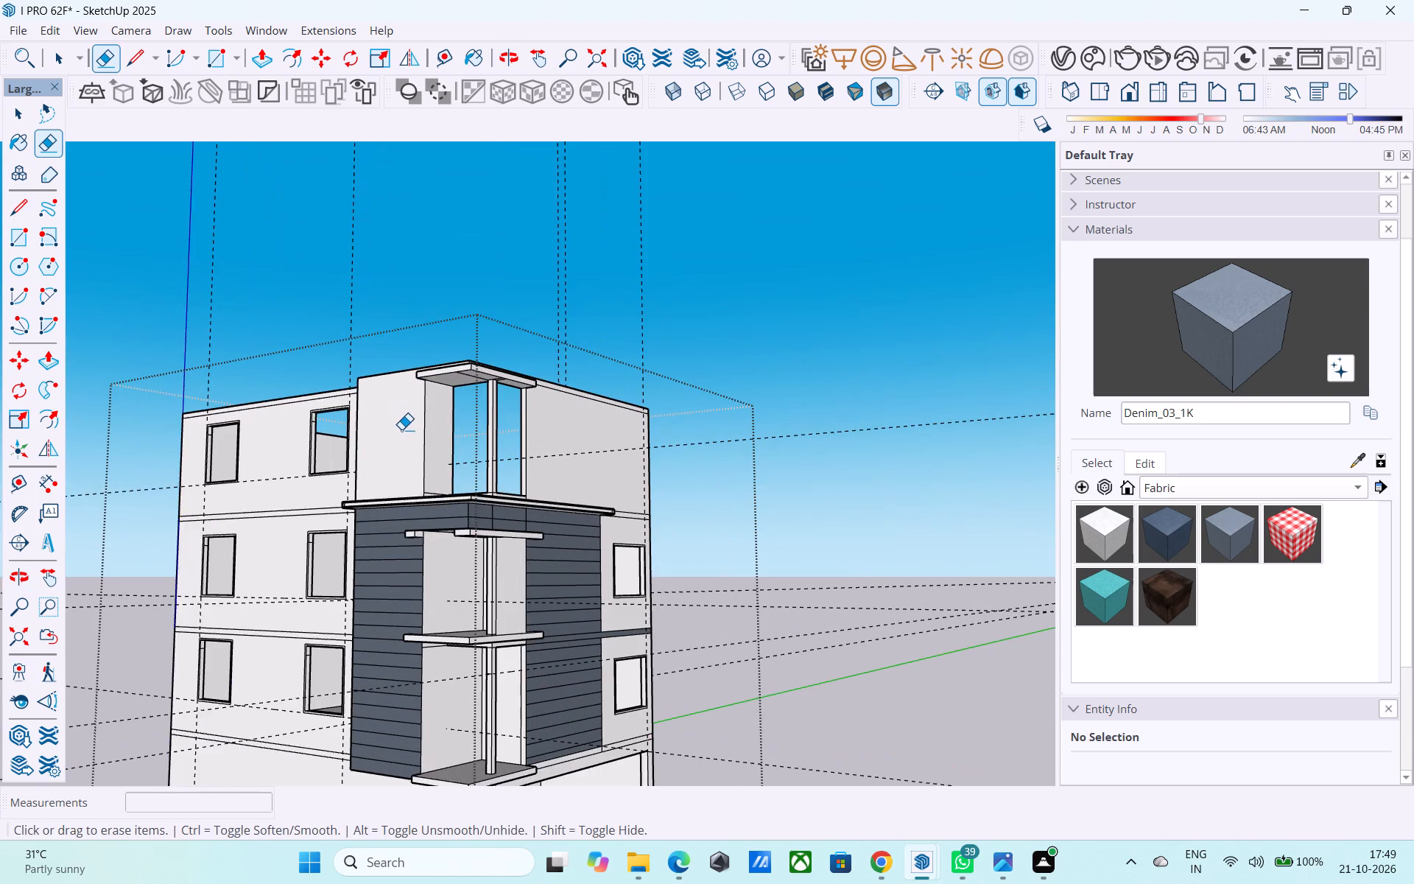
middle_click_drag(398, 427, 300, 460)
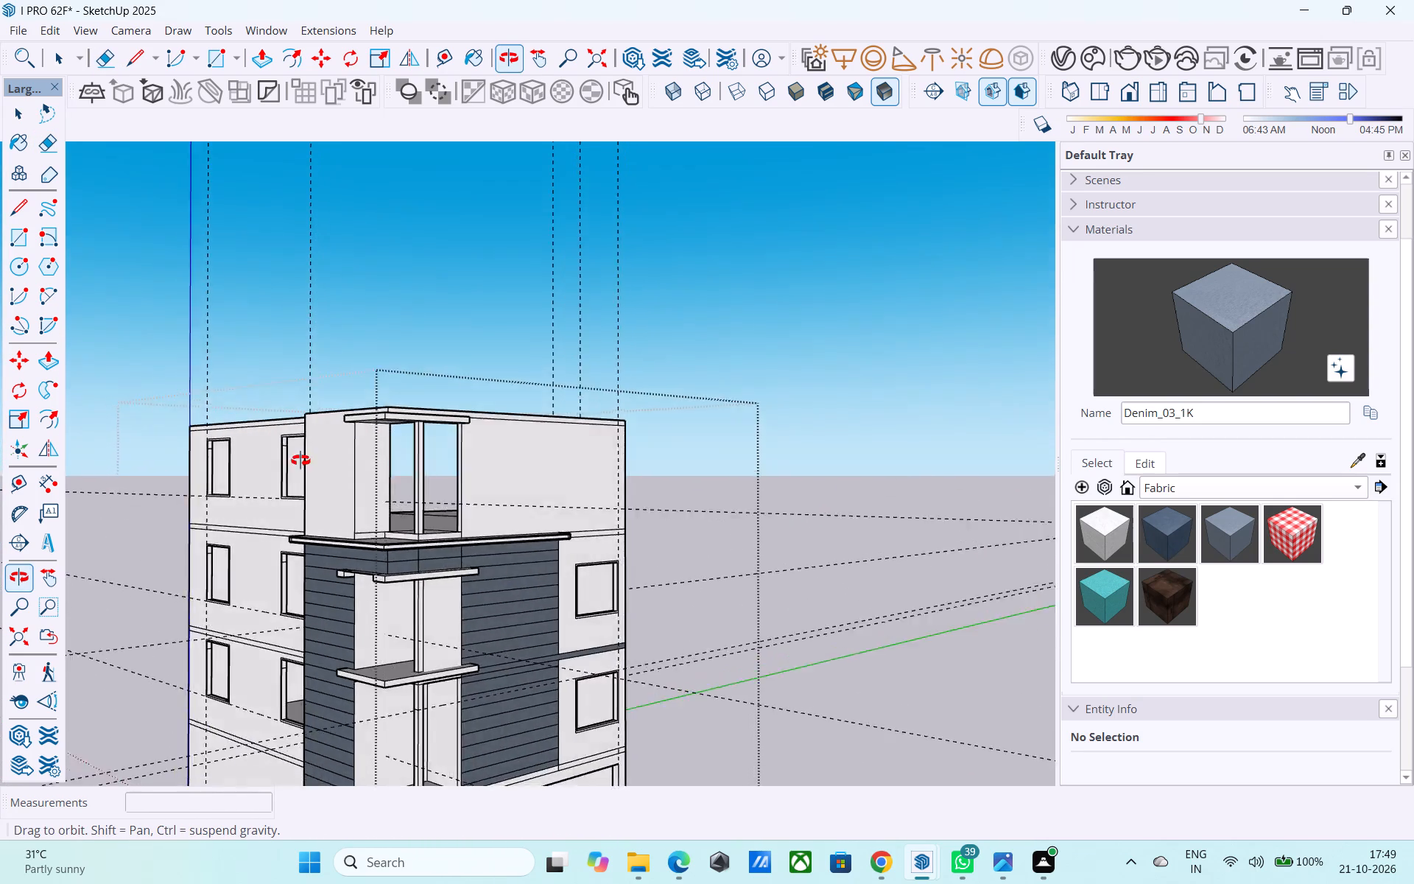
middle_click_drag(300, 460, 421, 447)
scroll(295, 457, "up", 1)
scroll(406, 396, "down", 5)
Pull the top-storey corner floor slab's edge on the windowed side out 3' to meet the protruding wall panel's face.
middle_click_drag(412, 424, 412, 535)
scroll(435, 574, "up", 12)
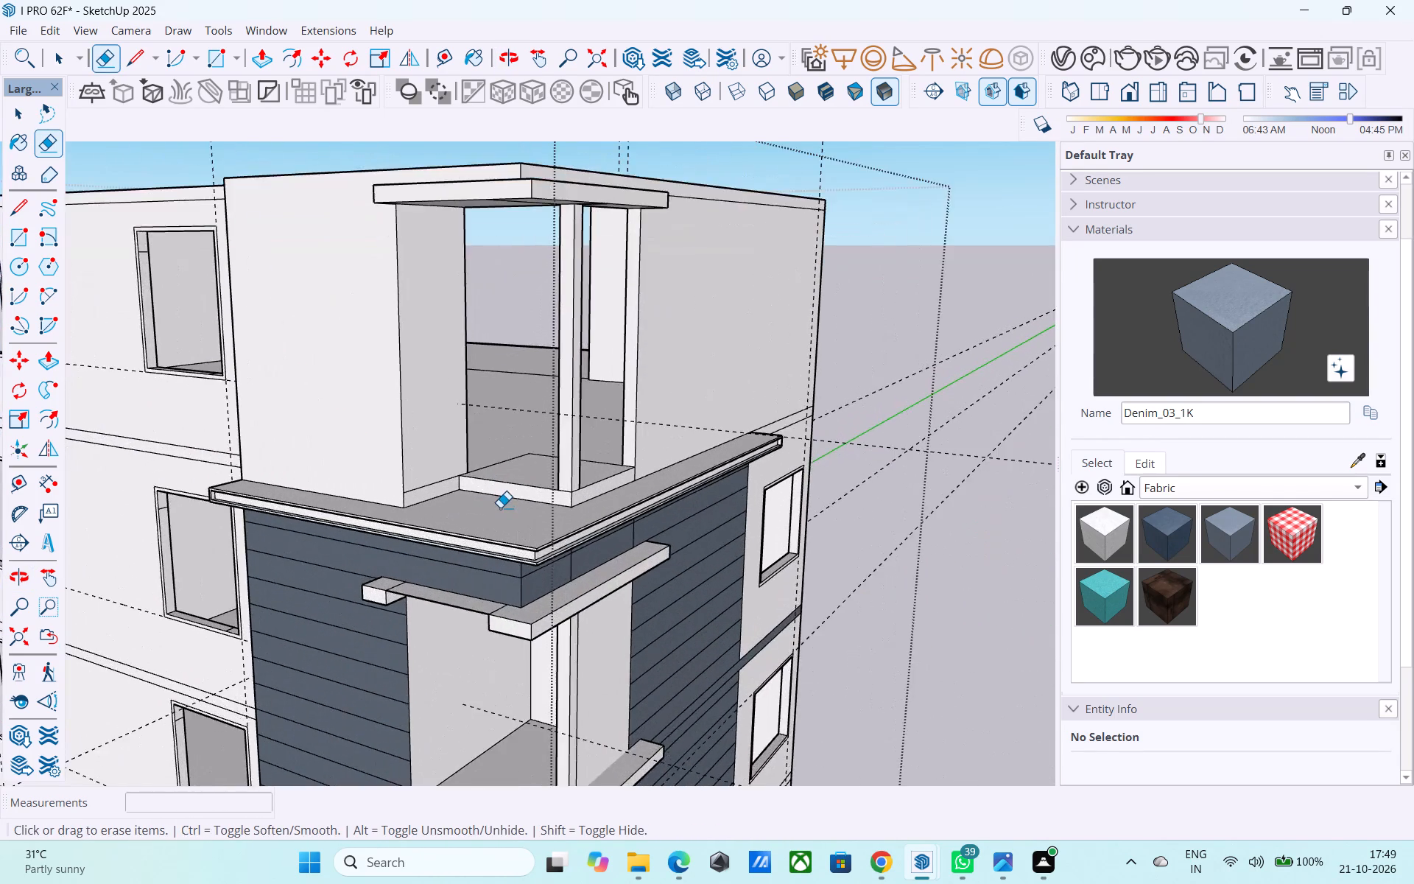
scroll(500, 508, "up", 4)
middle_click_drag(500, 508, 521, 602)
scroll(521, 602, "up", 1)
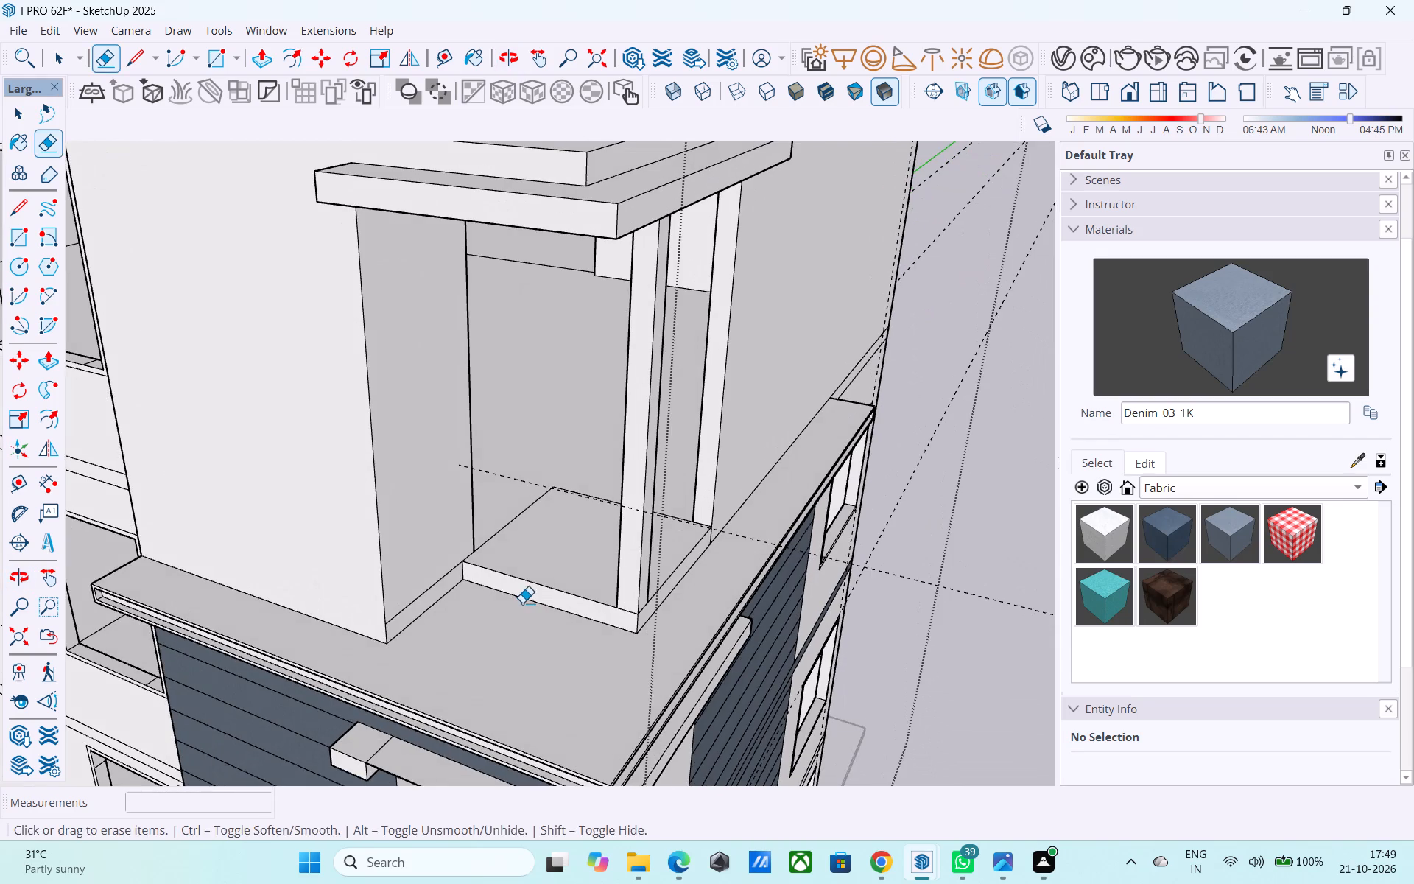
middle_click_drag(521, 595, 548, 552)
scroll(527, 586, "up", 4)
key("space")
left_click(516, 672)
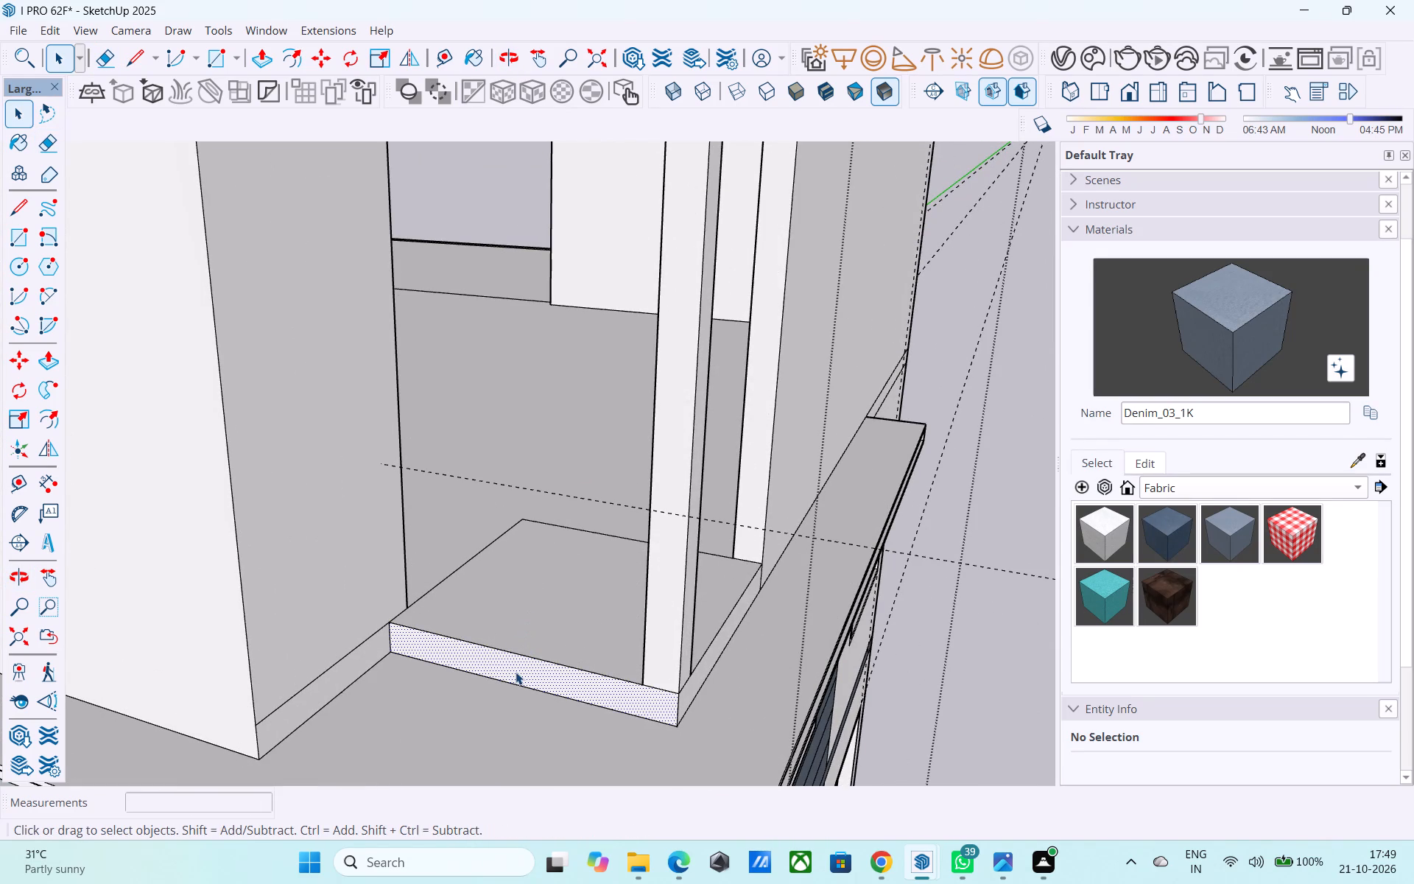
key("p")
left_click(516, 672)
left_click(214, 443)
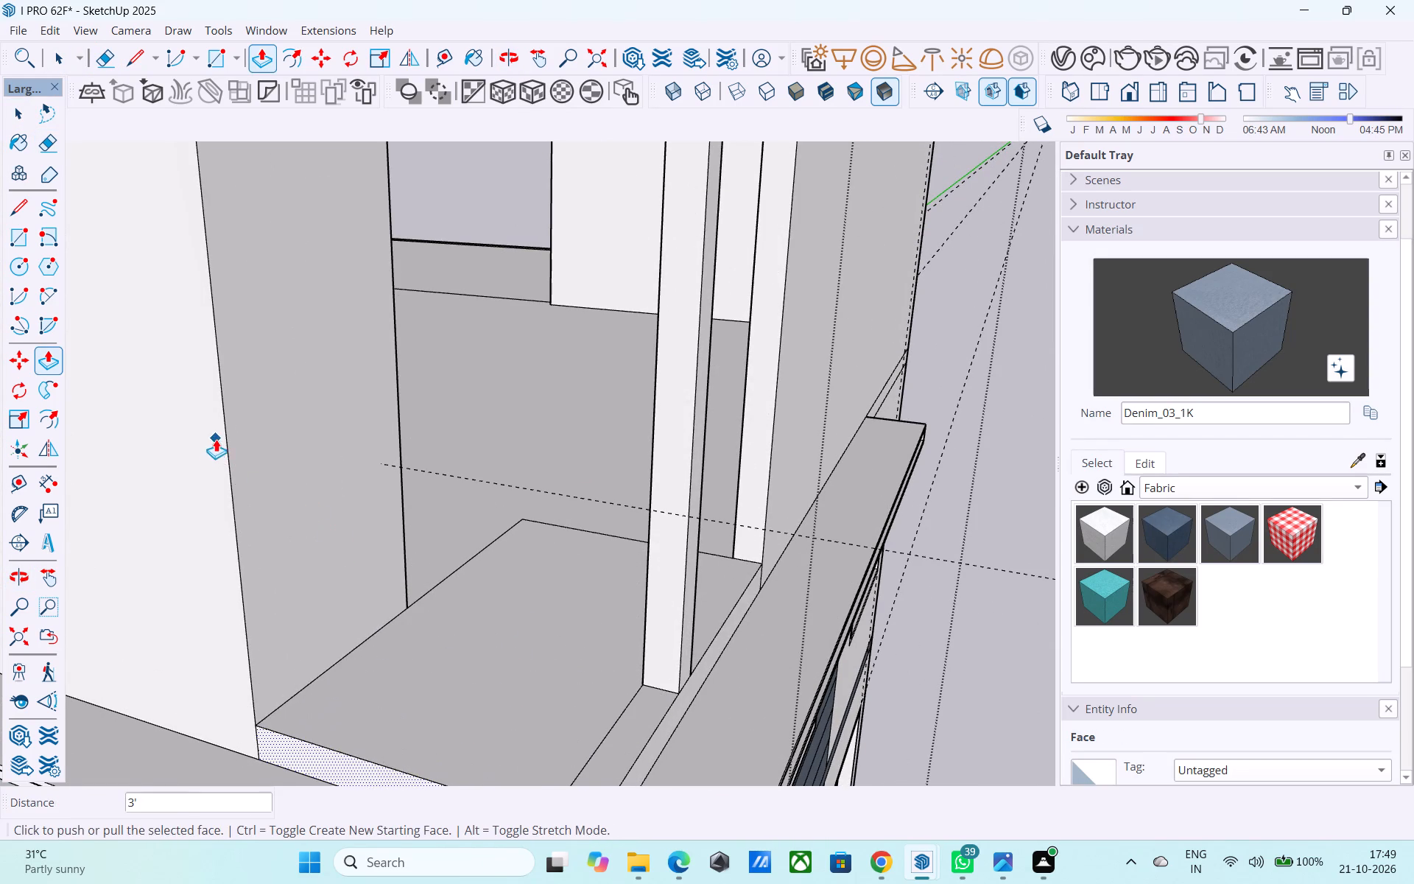
Erase the leftover seam edge on top of the extended top-storey corner floor slab.
scroll(216, 439, "down", 7)
middle_click_drag(384, 529, 373, 487)
scroll(362, 507, "down", 1)
key("space")
scroll(514, 514, "up", 4)
left_click(483, 427)
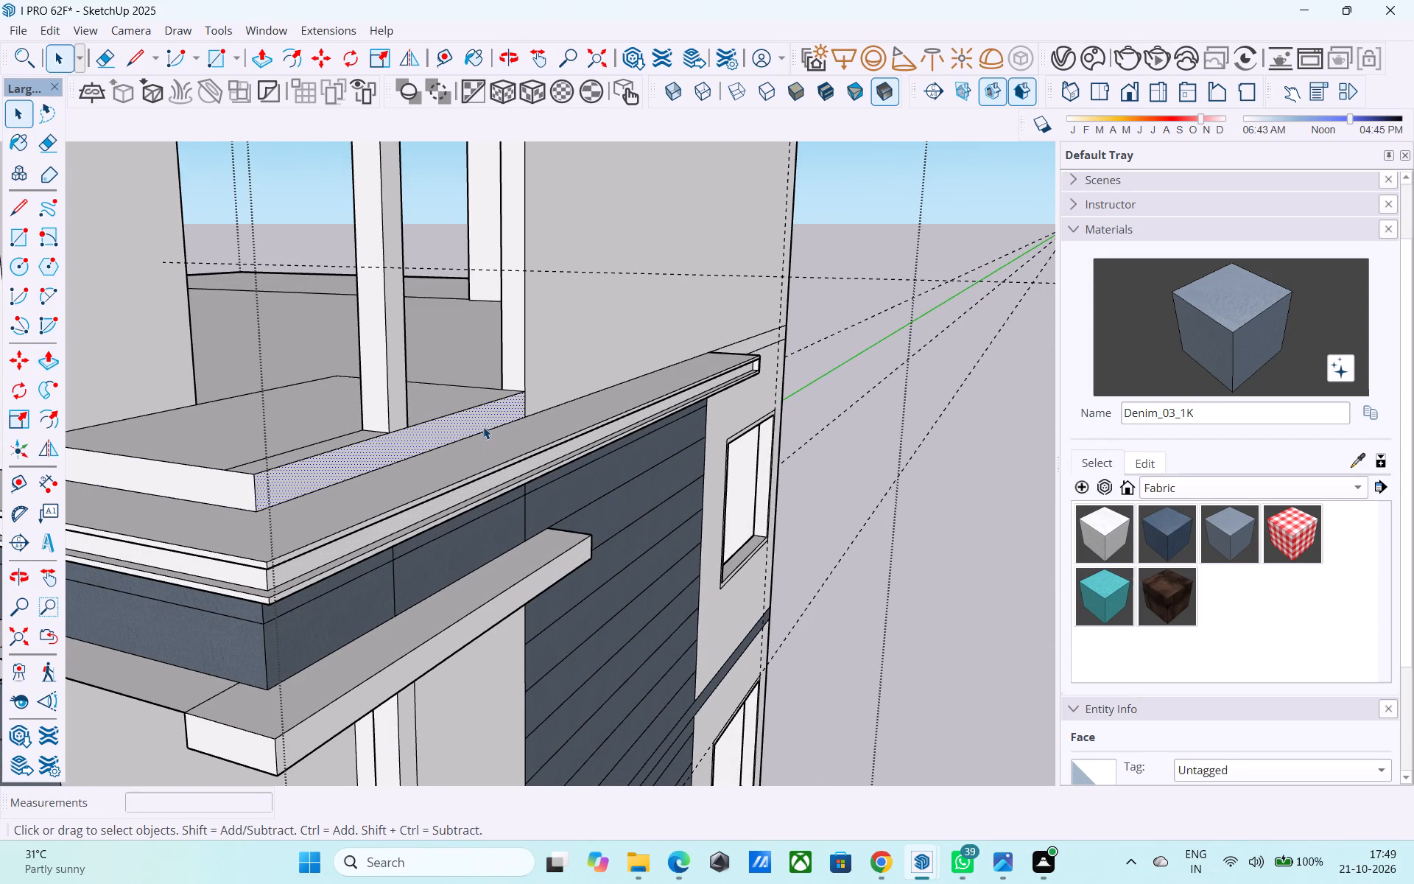
key("e")
scroll(314, 467, "up", 5)
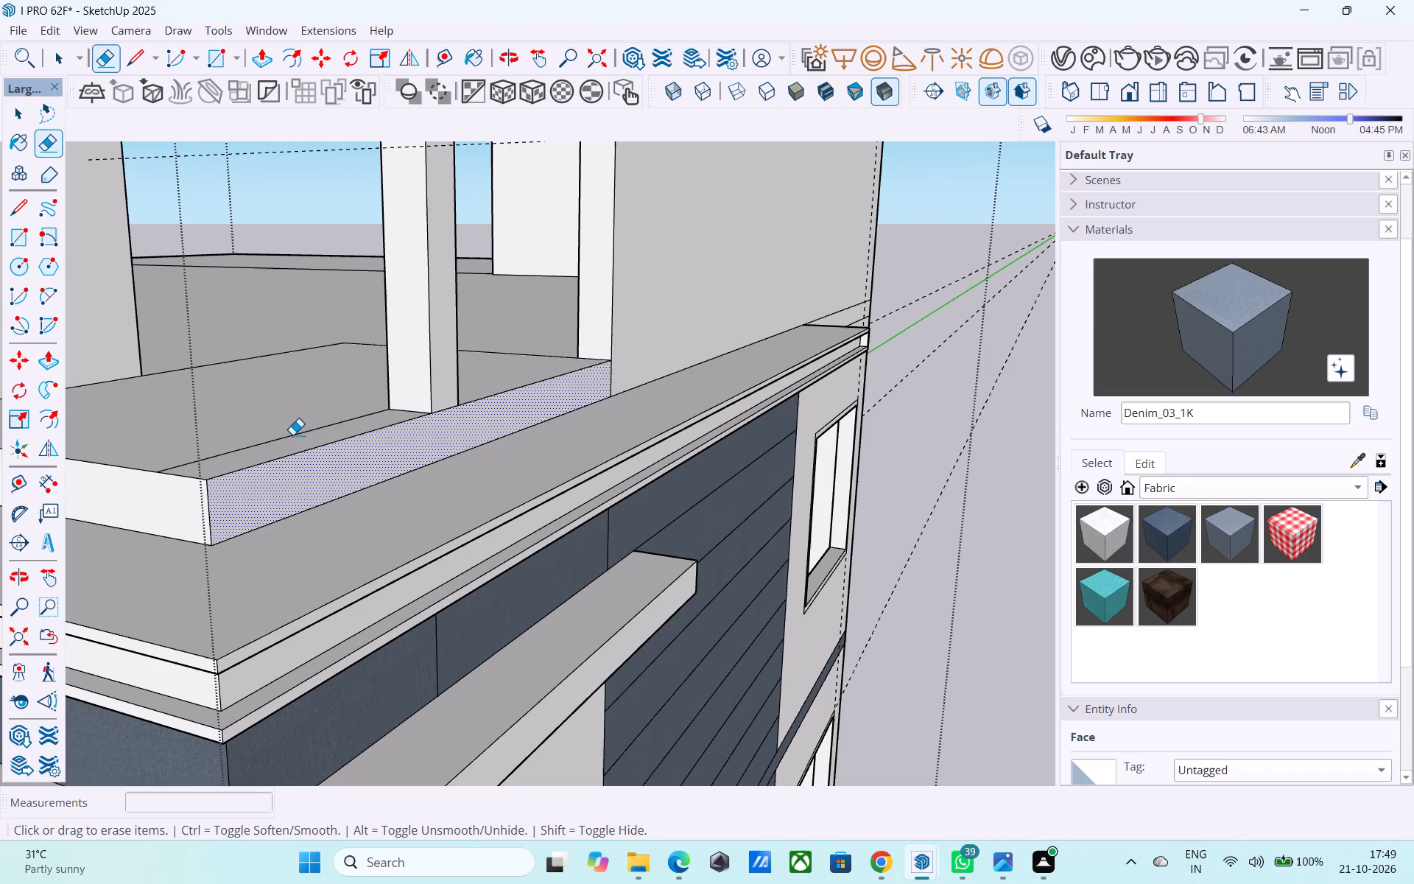
left_click(292, 435)
Review the whole building from both street sides and examine the corner balconies within the cladding.
scroll(326, 321, "down", 12)
middle_click_drag(339, 379, 337, 526)
scroll(376, 441, "down", 5)
middle_click_drag(345, 512, 353, 493)
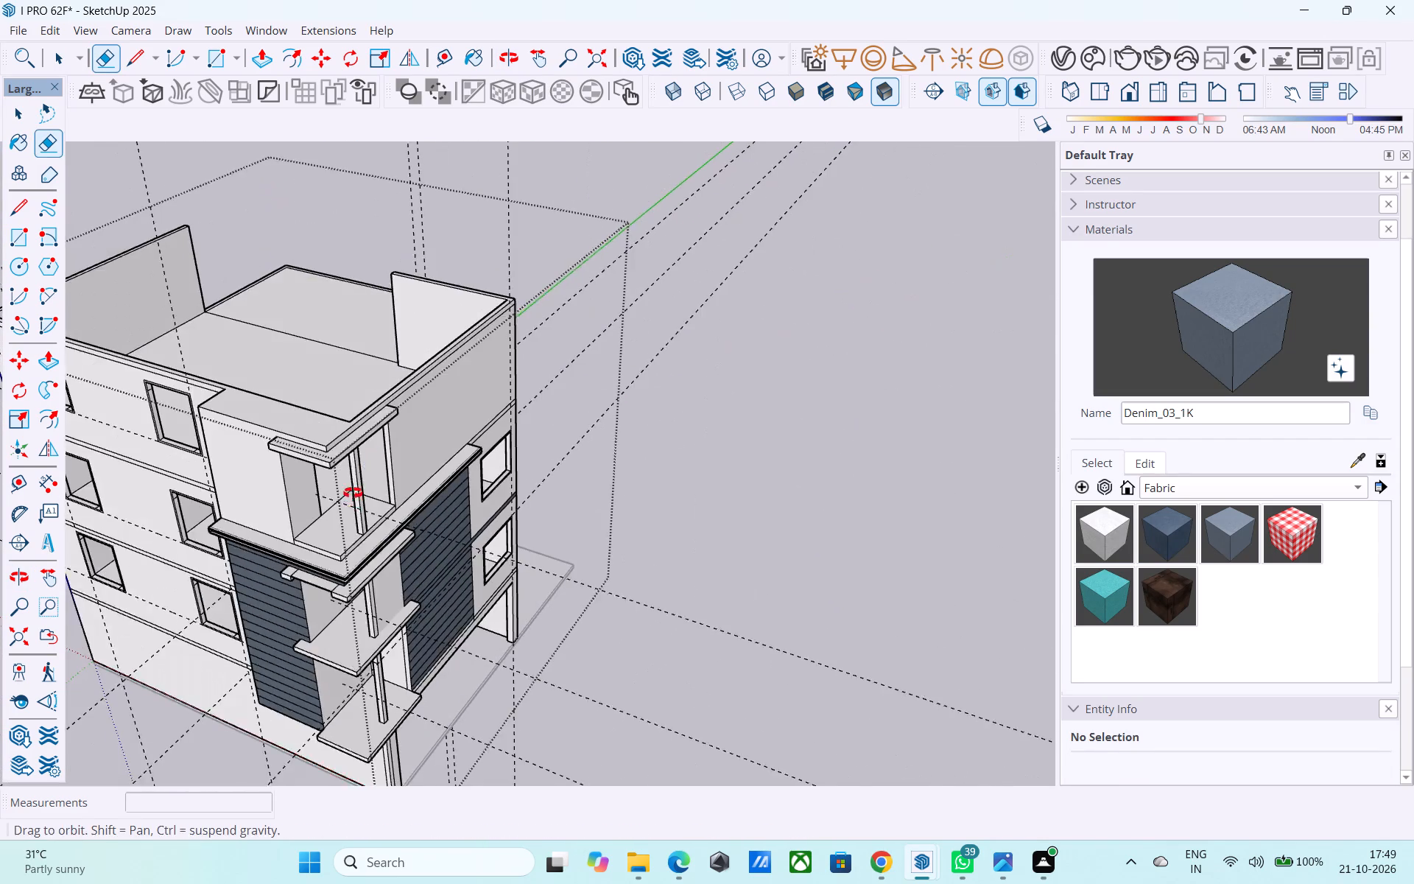
middle_click_drag(353, 493, 389, 429)
scroll(391, 425, "down", 6)
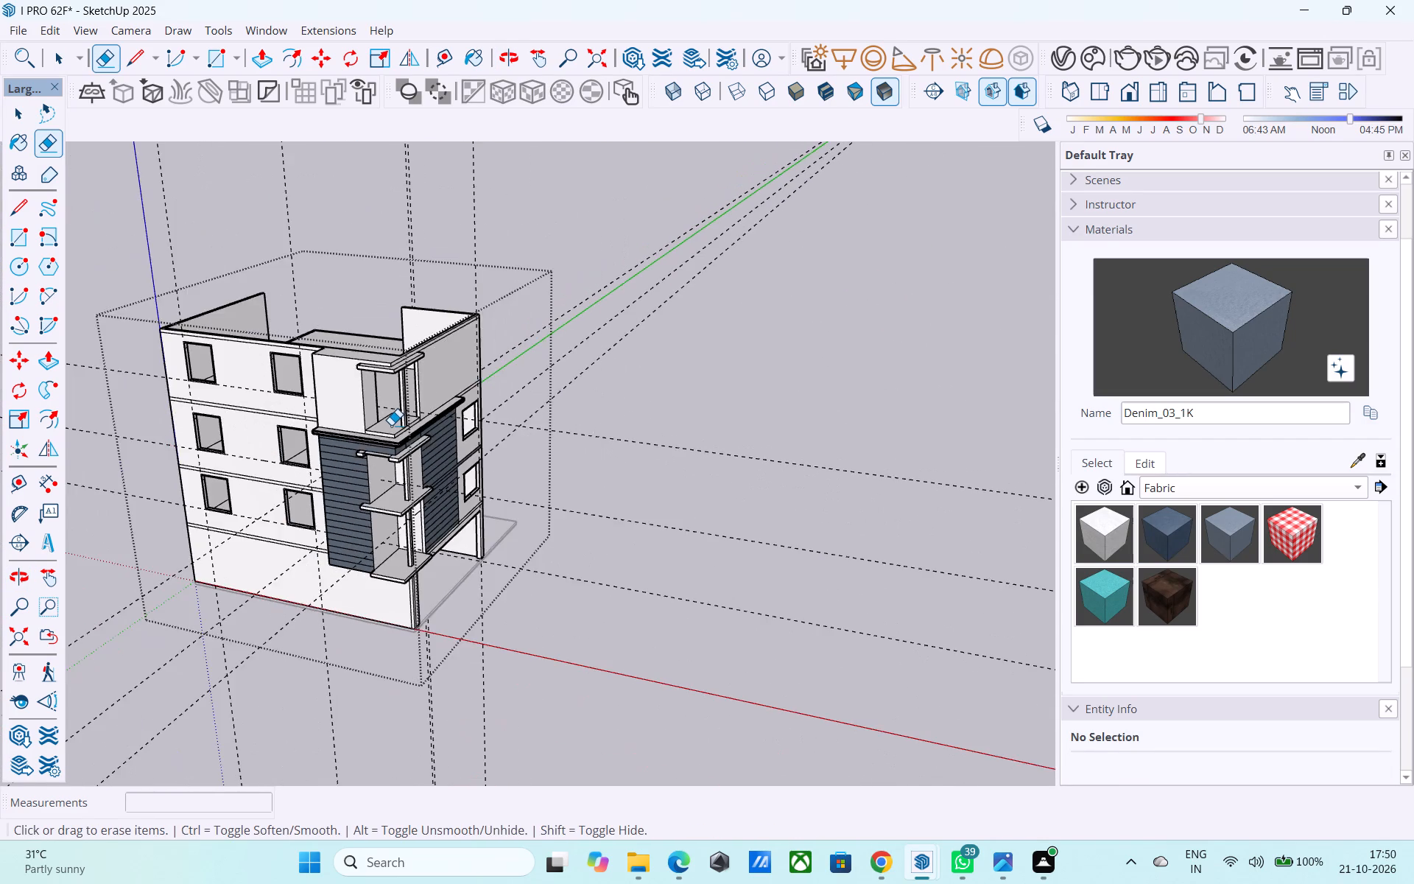
middle_click_drag(391, 425, 370, 286)
scroll(352, 270, "up", 5)
scroll(357, 309, "down", 2)
middle_click_drag(362, 342, 206, 335)
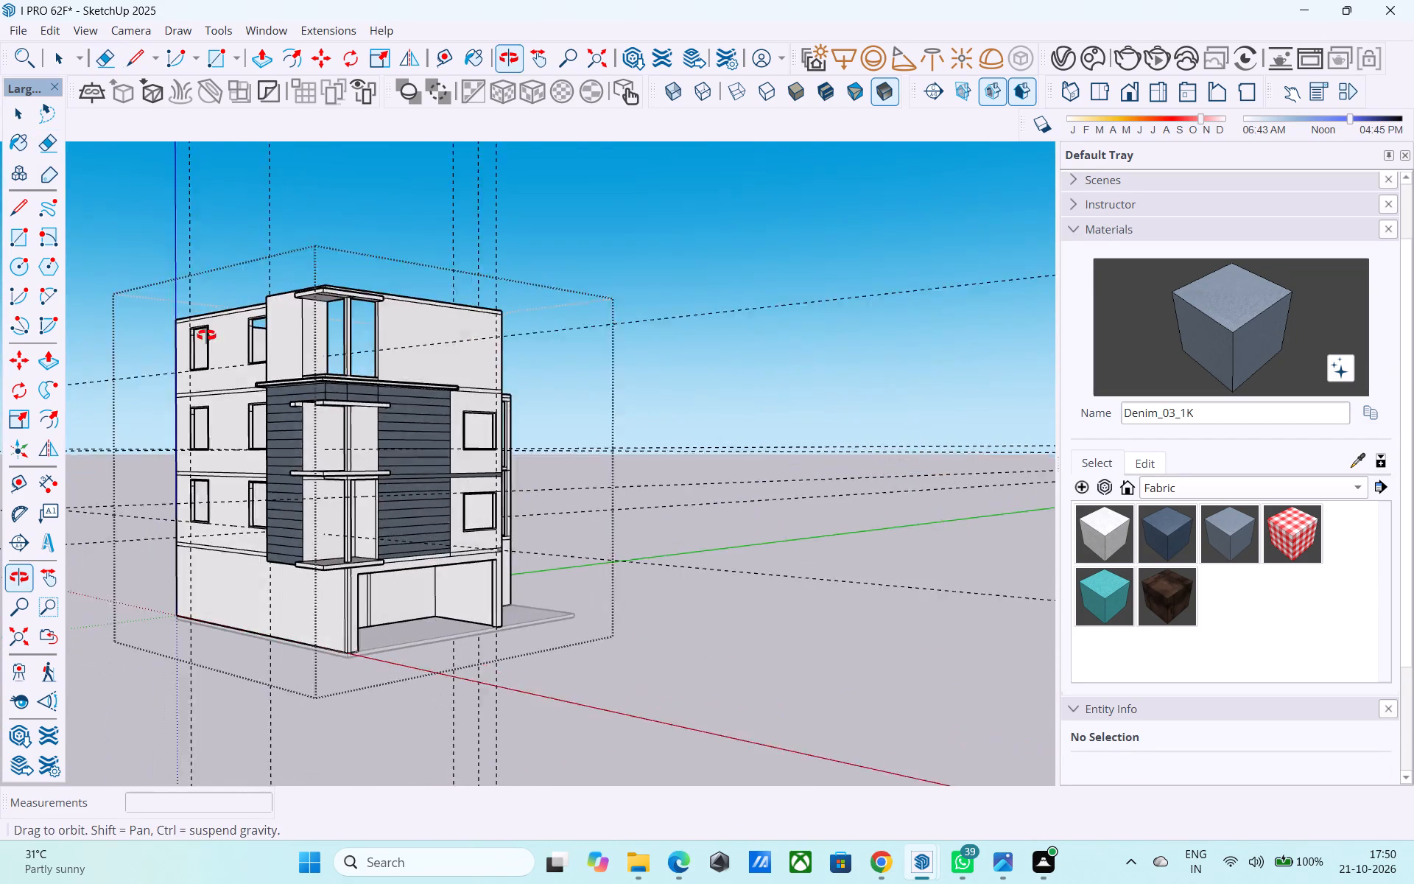
middle_click_drag(206, 335, 205, 337)
middle_click_drag(449, 369, 317, 376)
scroll(317, 376, "up", 5)
middle_click_drag(379, 414, 534, 391)
scroll(509, 338, "down", 5)
middle_click_drag(526, 411, 685, 494)
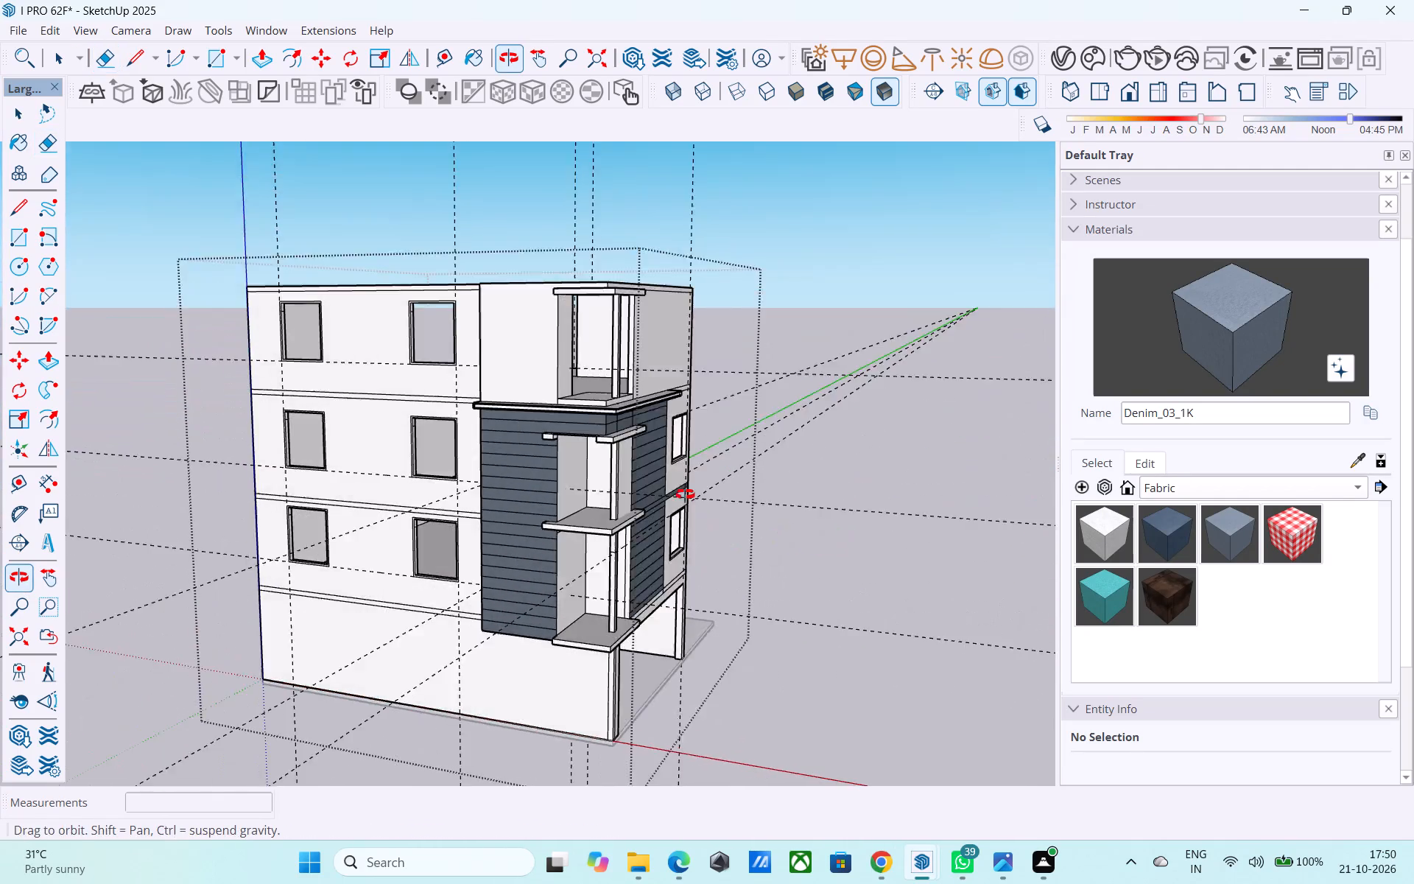
middle_click_drag(685, 494, 686, 507)
scroll(652, 525, "up", 6)
middle_click_drag(618, 525, 477, 493)
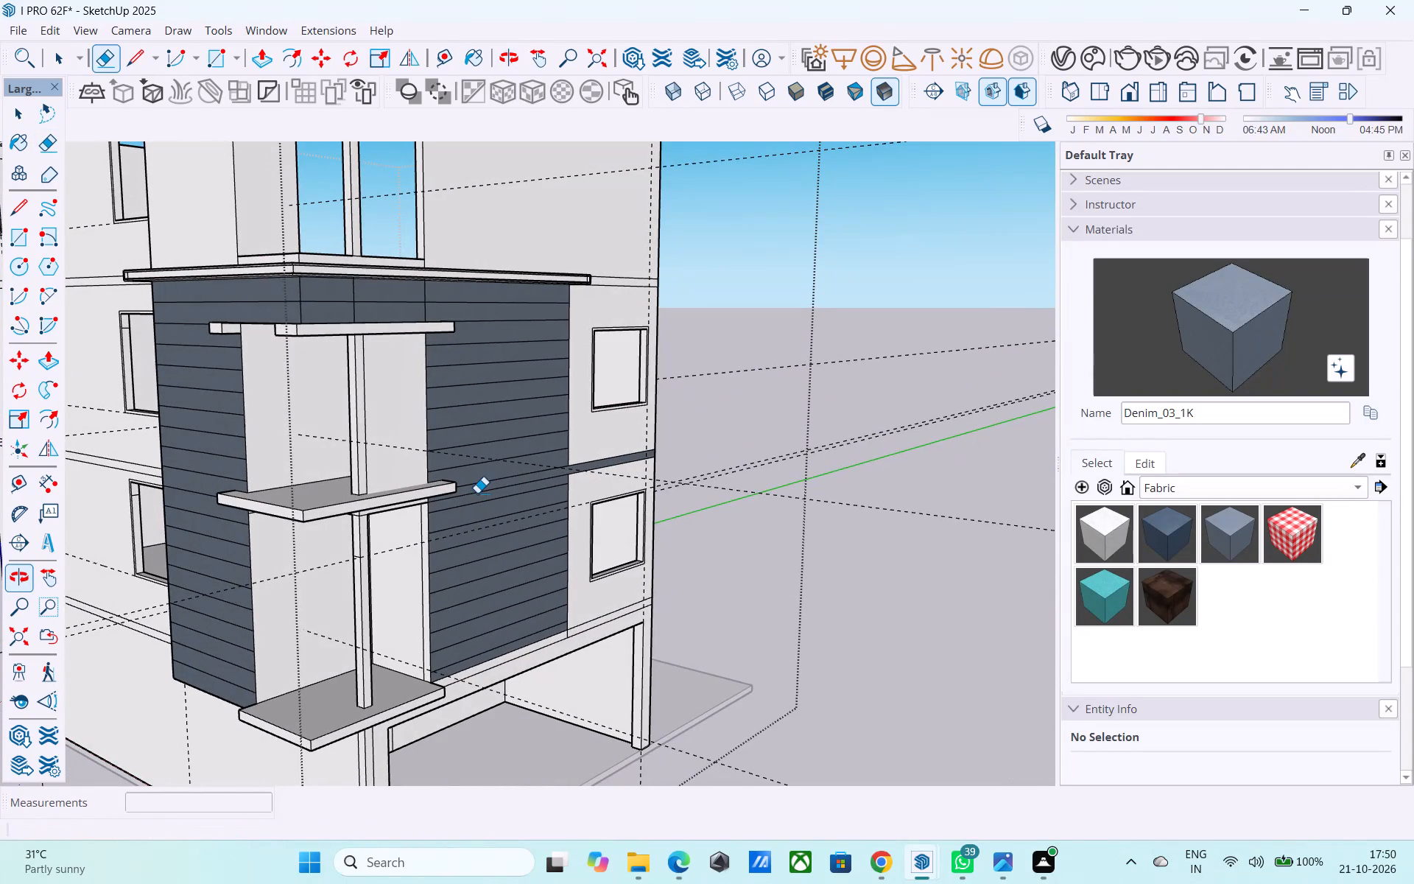
middle_click_drag(449, 507, 309, 552)
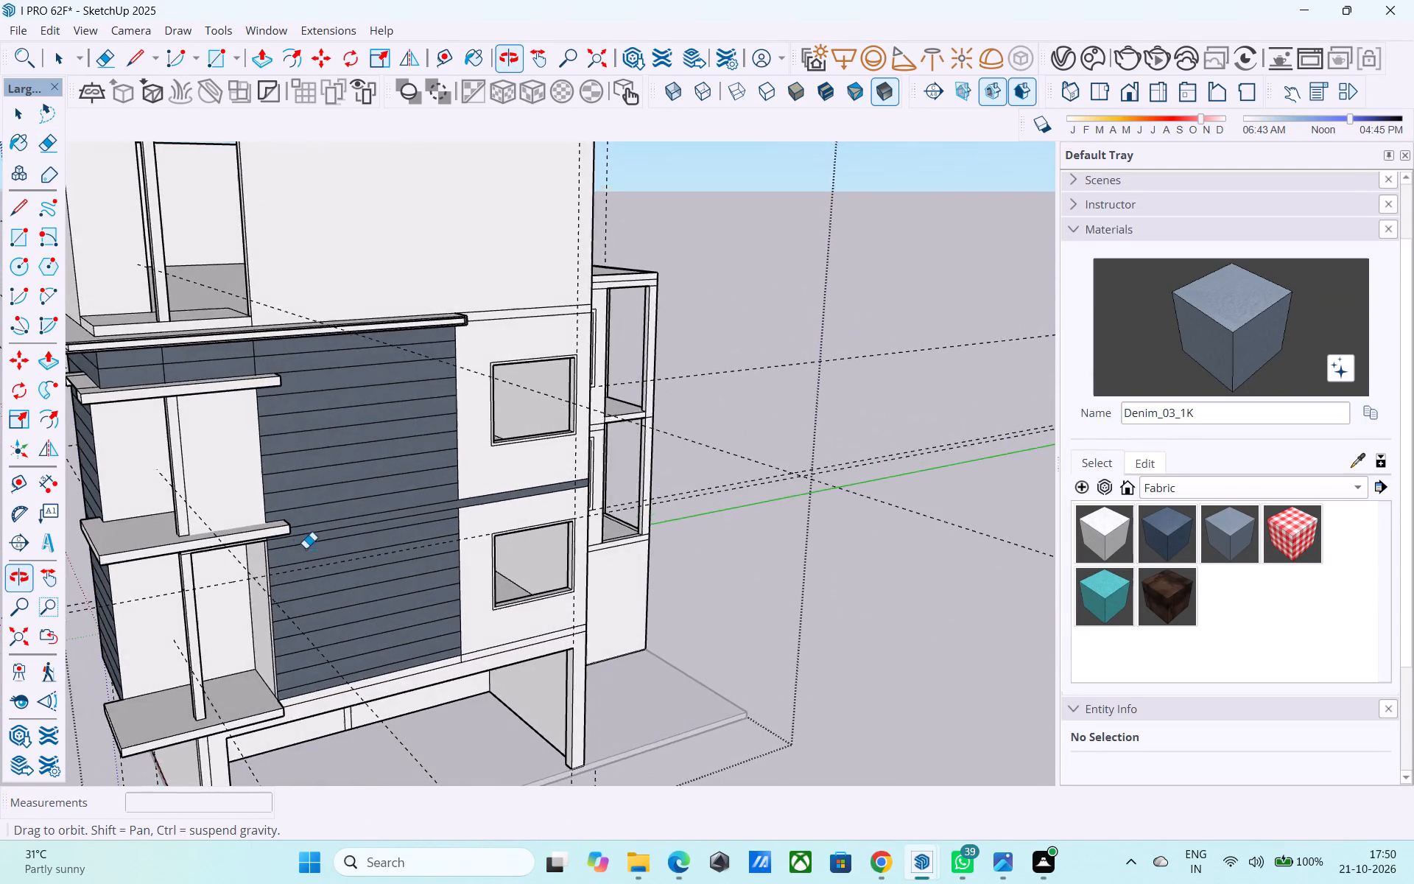
Delete the wall face between the corner post and the cladding at the upper clad storey's balcony.
scroll(285, 541, "up", 1)
middle_click_drag(285, 541, 477, 472)
scroll(541, 429, "up", 7)
key("space")
left_click(514, 391)
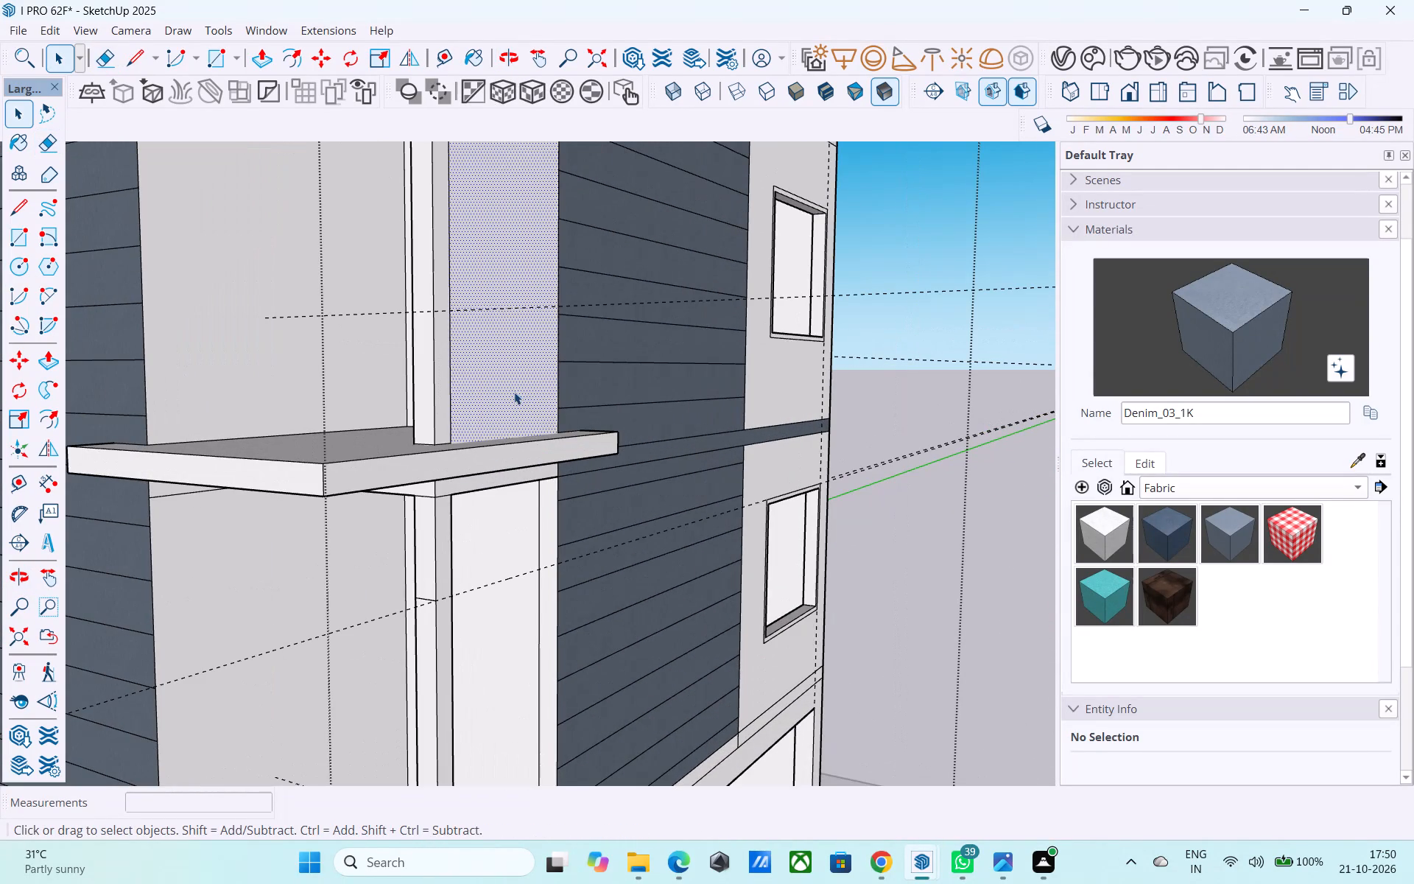
key("Delete")
Draw a 7' high by 3' wide door rectangle on the upper clad storey balcony's back wall, starting from the inner floor corner.
scroll(512, 402, "down", 5)
middle_click_drag(502, 431, 387, 459)
scroll(368, 443, "down", 3)
middle_click_drag(363, 446, 530, 468)
scroll(484, 514, "up", 6)
middle_click_drag(490, 518, 512, 511)
scroll(533, 497, "up", 4)
key("r")
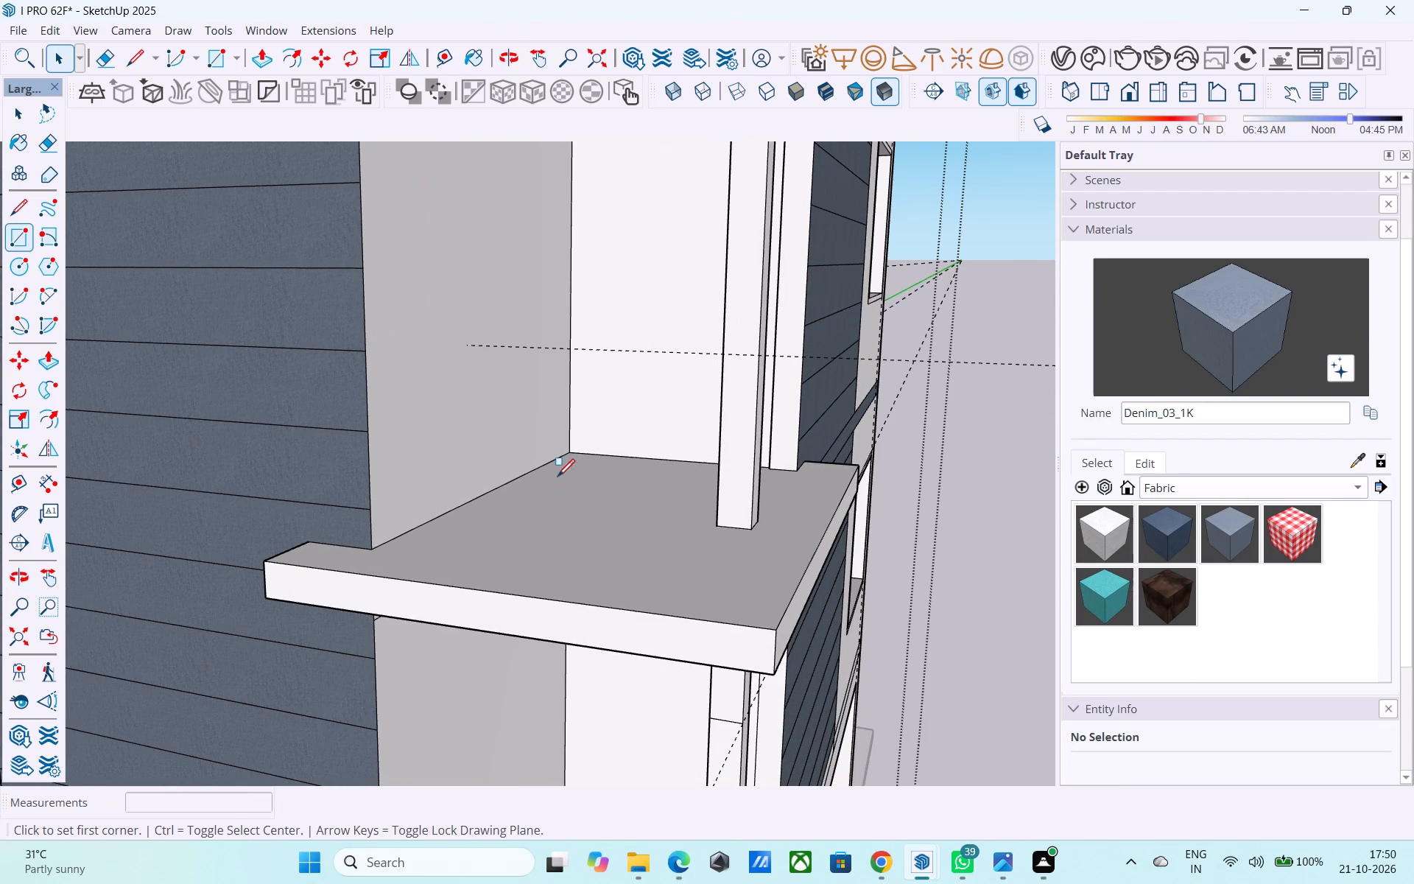
left_click(568, 447)
middle_click_drag(602, 340, 579, 407)
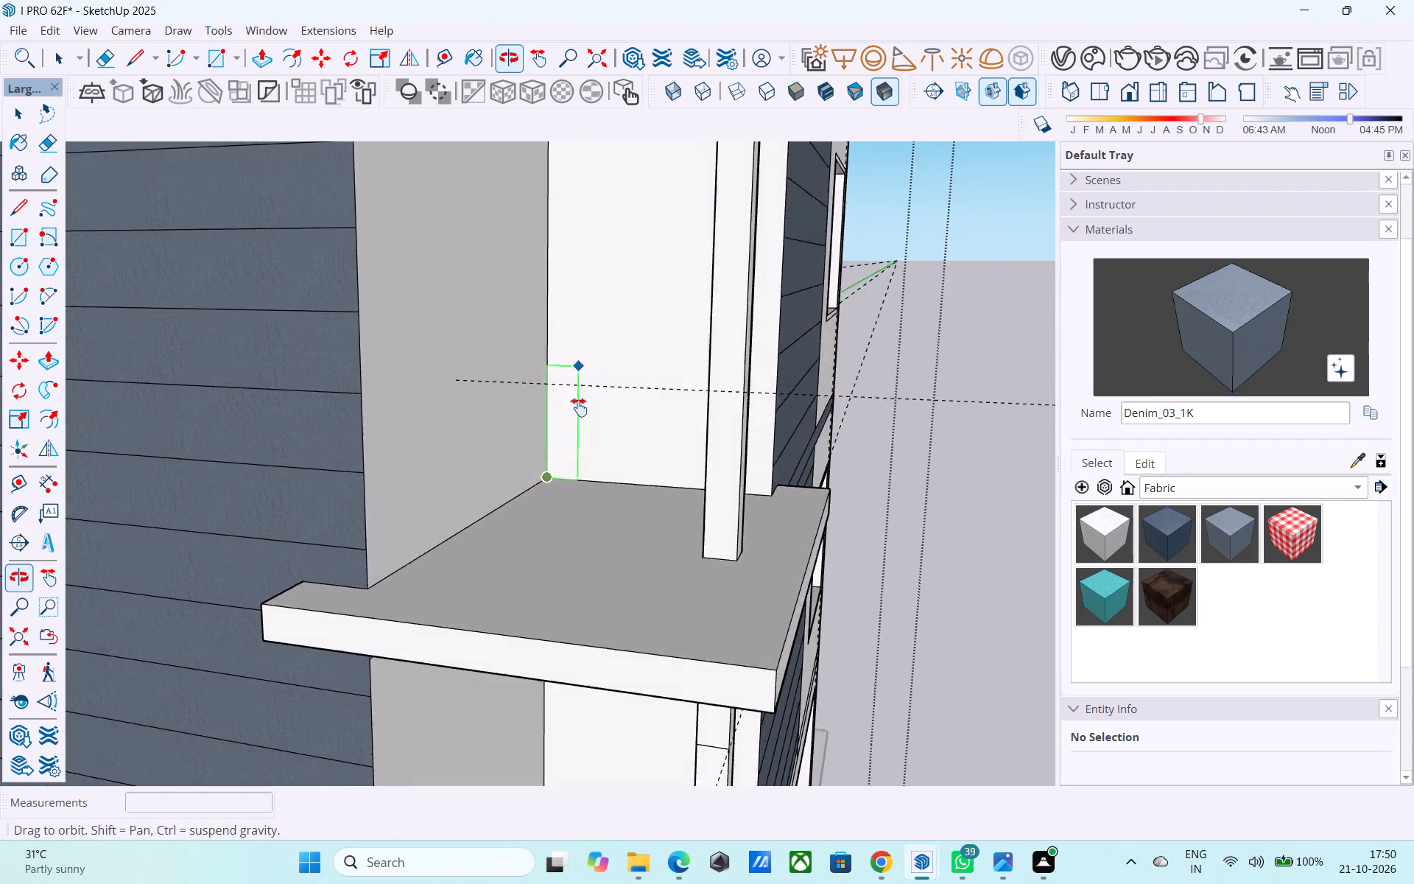
middle_click_drag(579, 407, 594, 469)
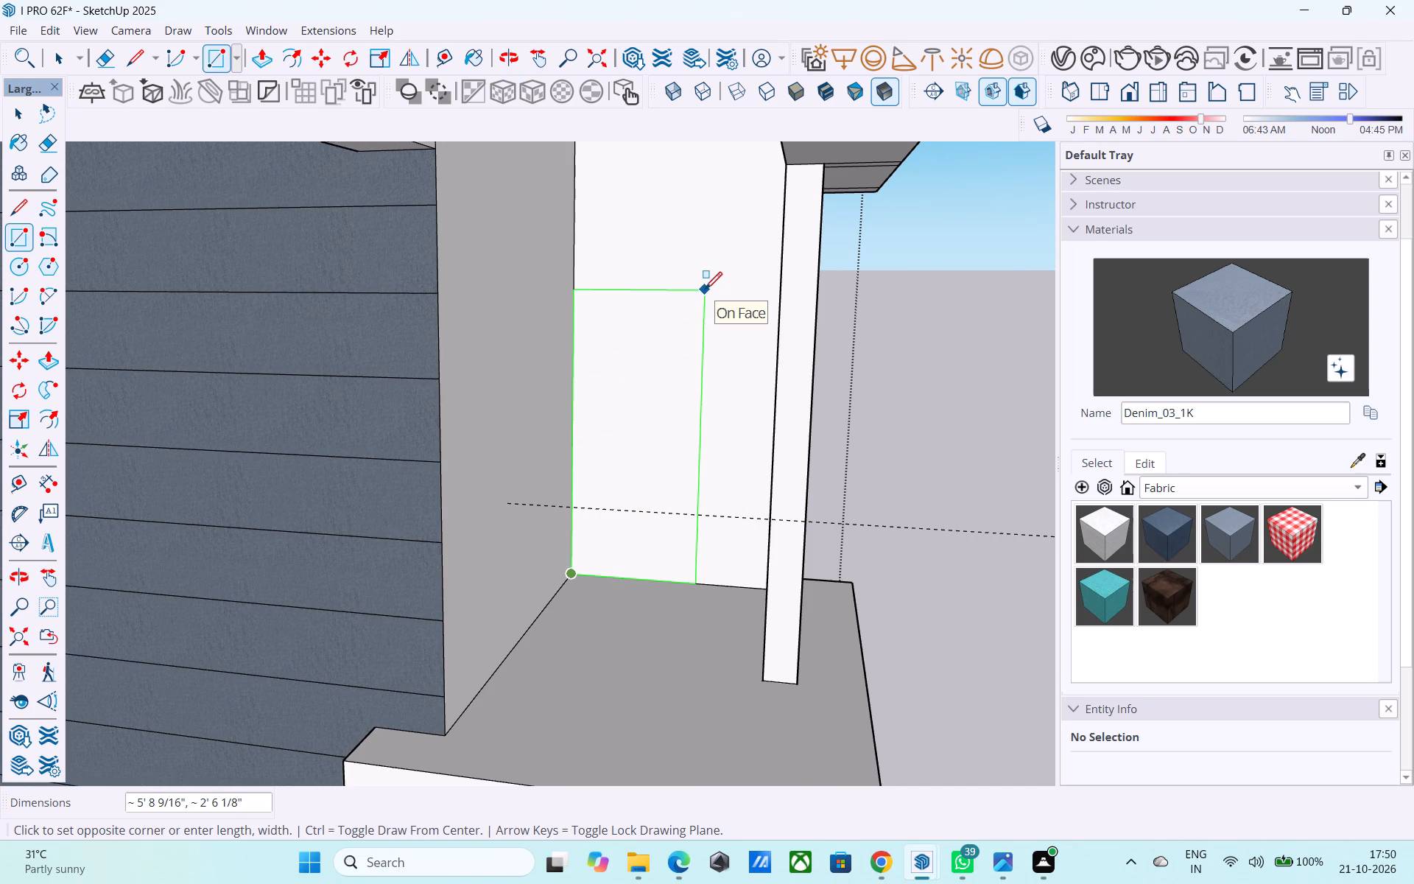
type("7',3'")
key("Return")
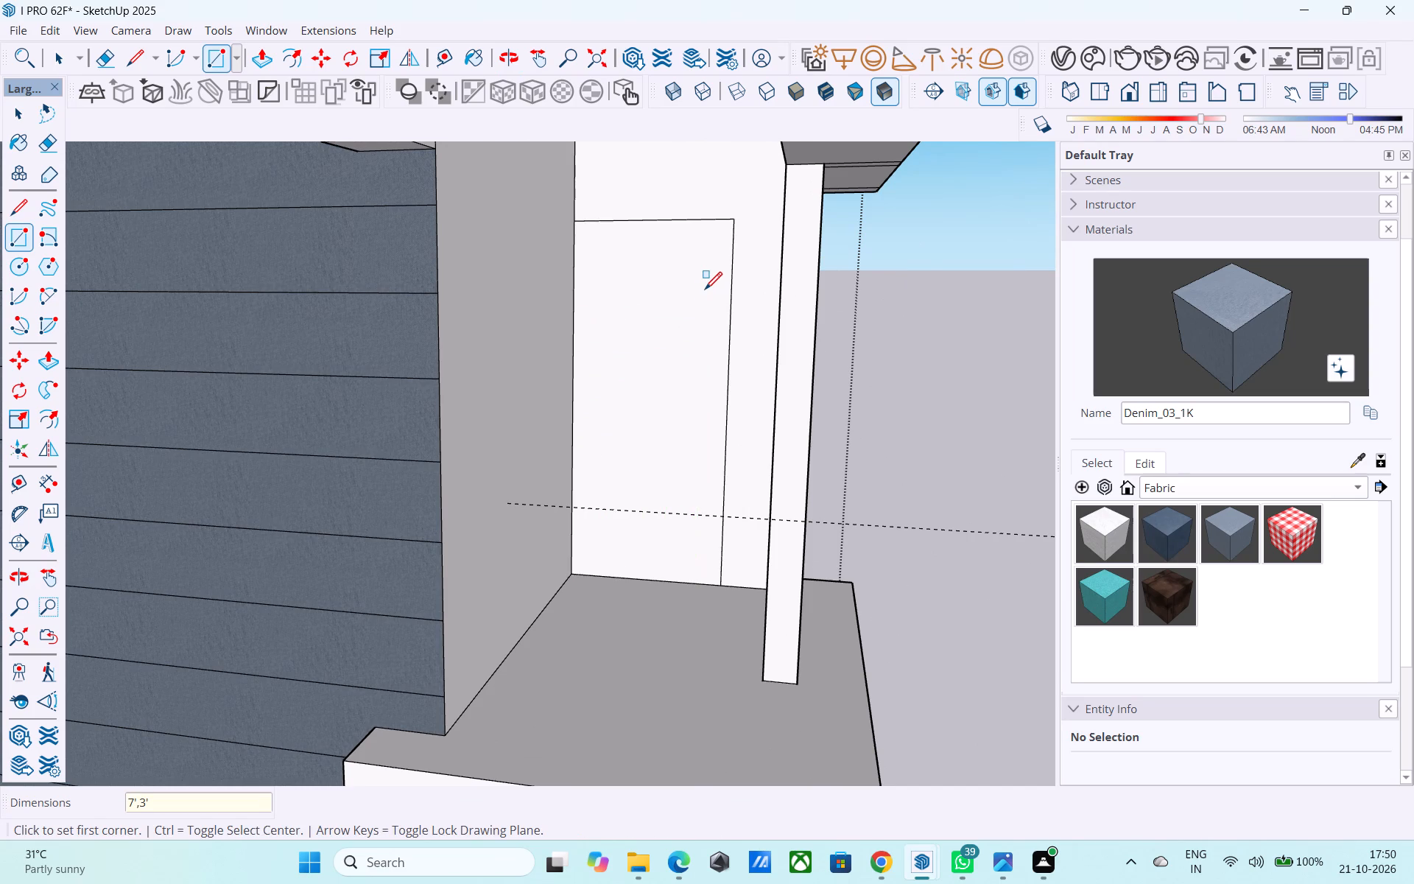
Offset the door outline on the upper clad storey balcony's back wall inward by 3".
key("space")
left_click(705, 286)
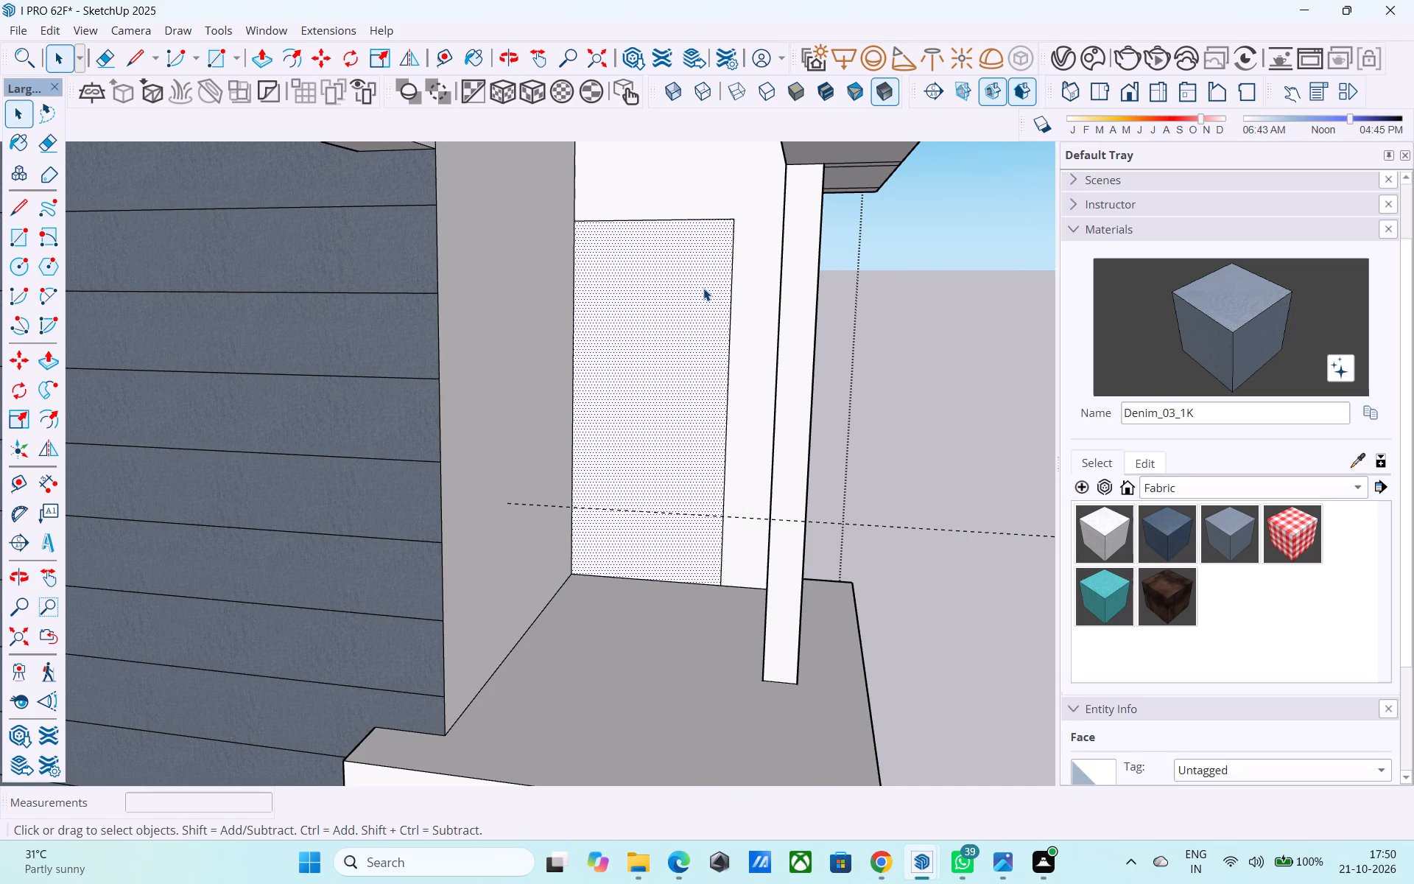
key("f")
left_click(703, 287)
key("3")
key("shift+quotedbl")
key("Return")
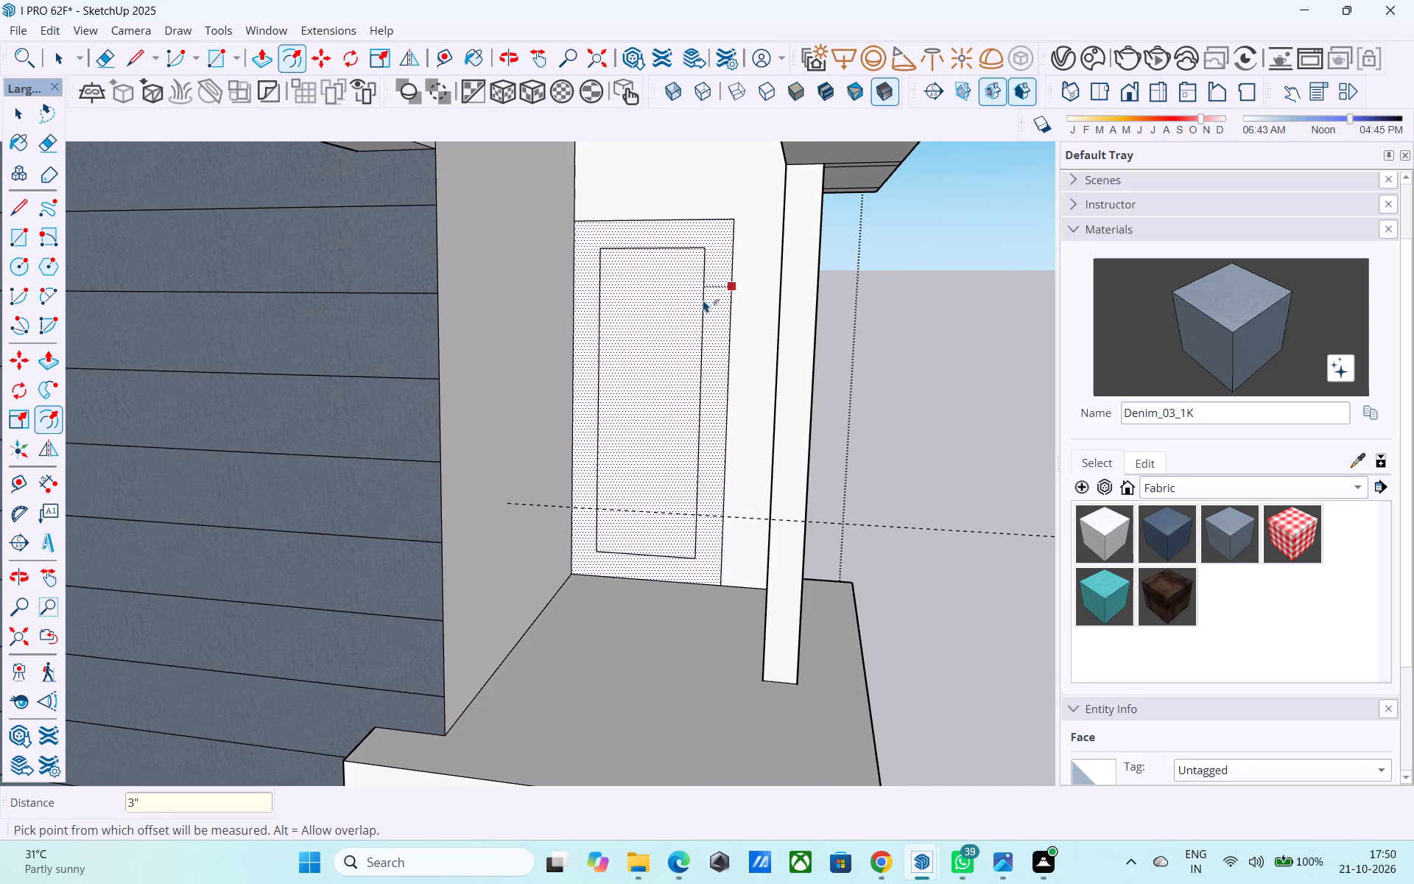
key("space")
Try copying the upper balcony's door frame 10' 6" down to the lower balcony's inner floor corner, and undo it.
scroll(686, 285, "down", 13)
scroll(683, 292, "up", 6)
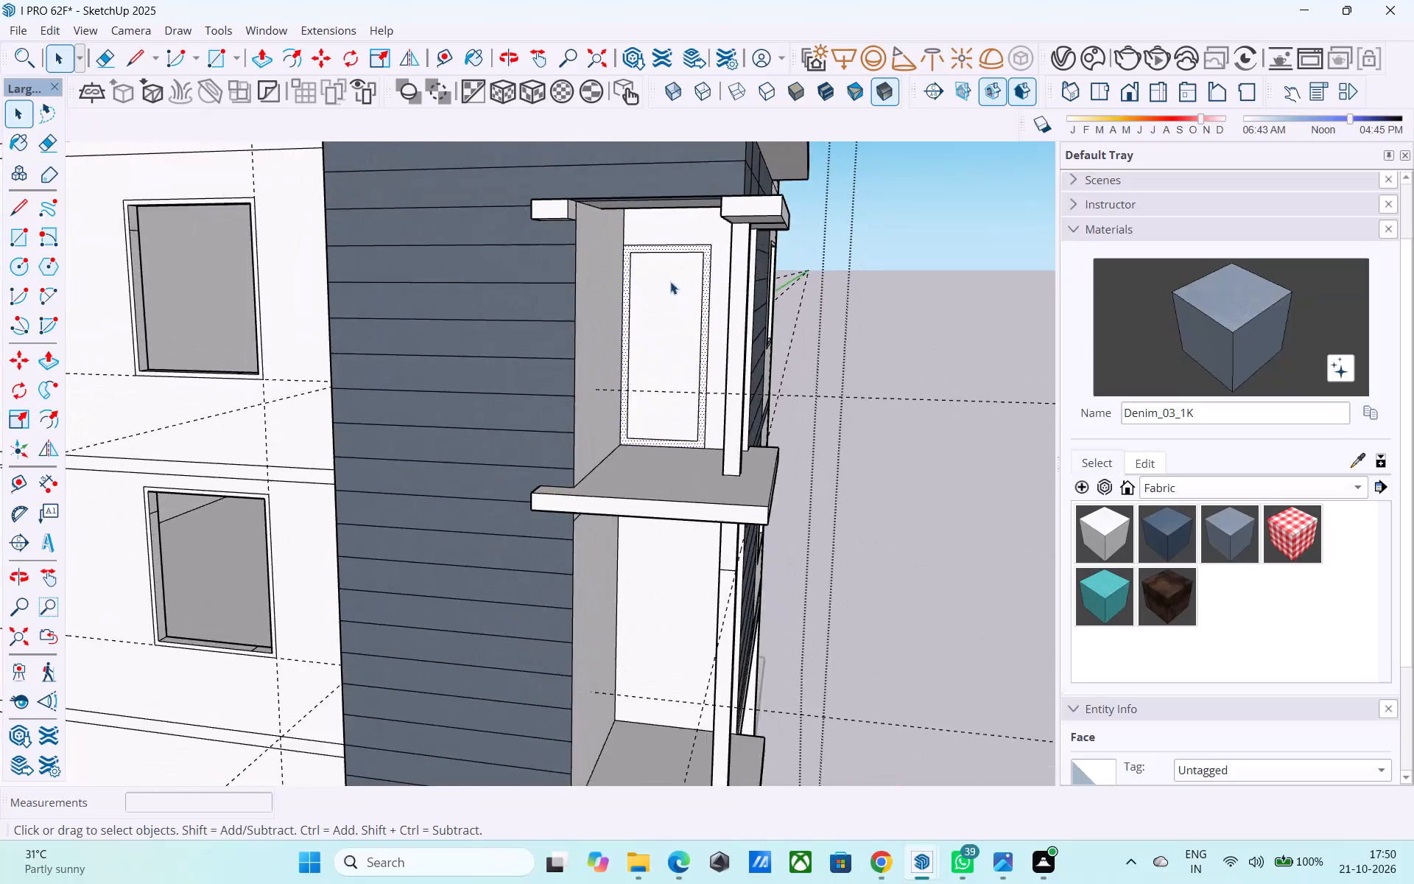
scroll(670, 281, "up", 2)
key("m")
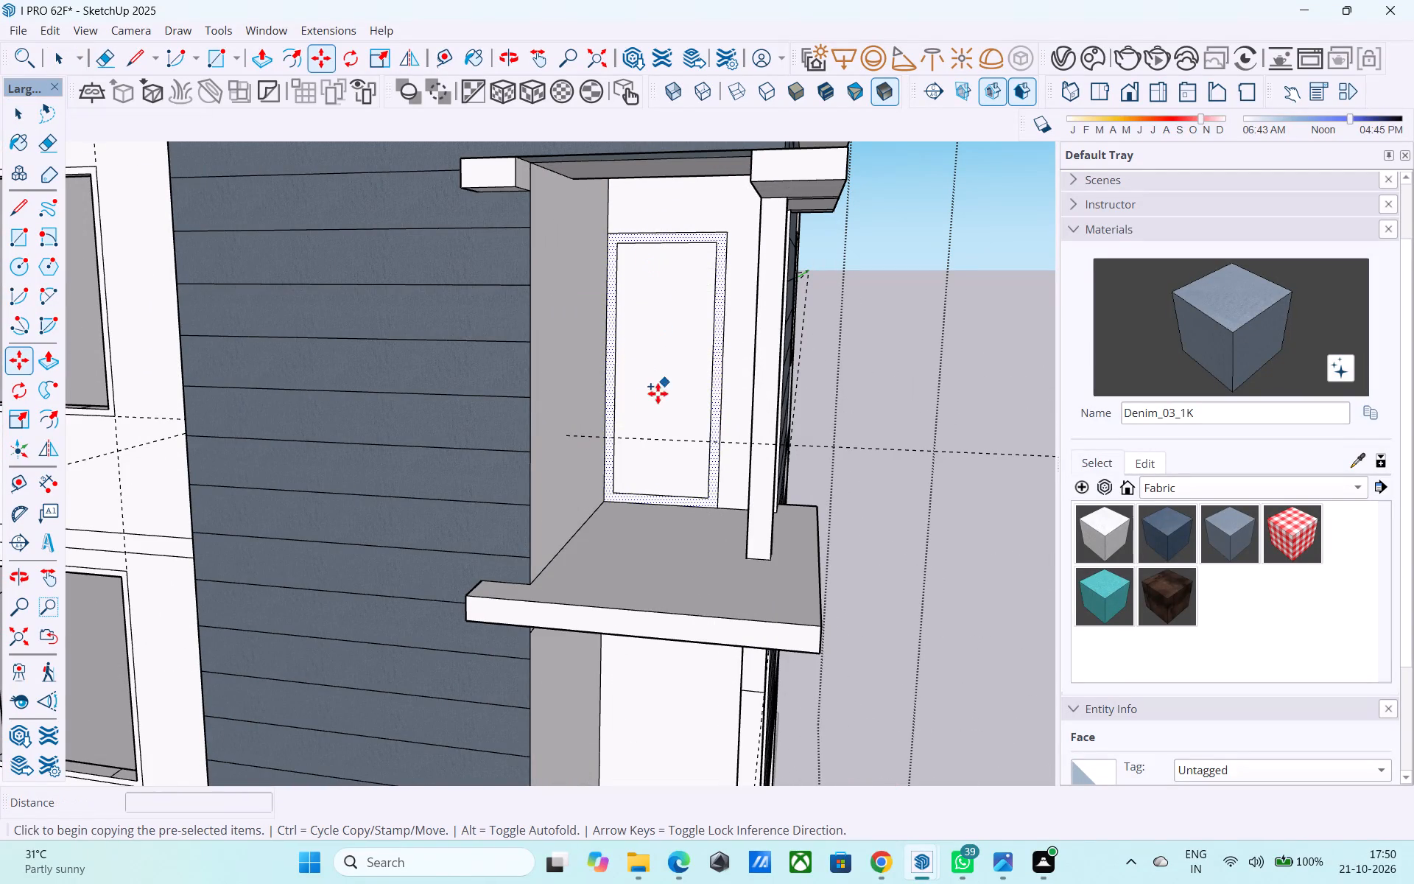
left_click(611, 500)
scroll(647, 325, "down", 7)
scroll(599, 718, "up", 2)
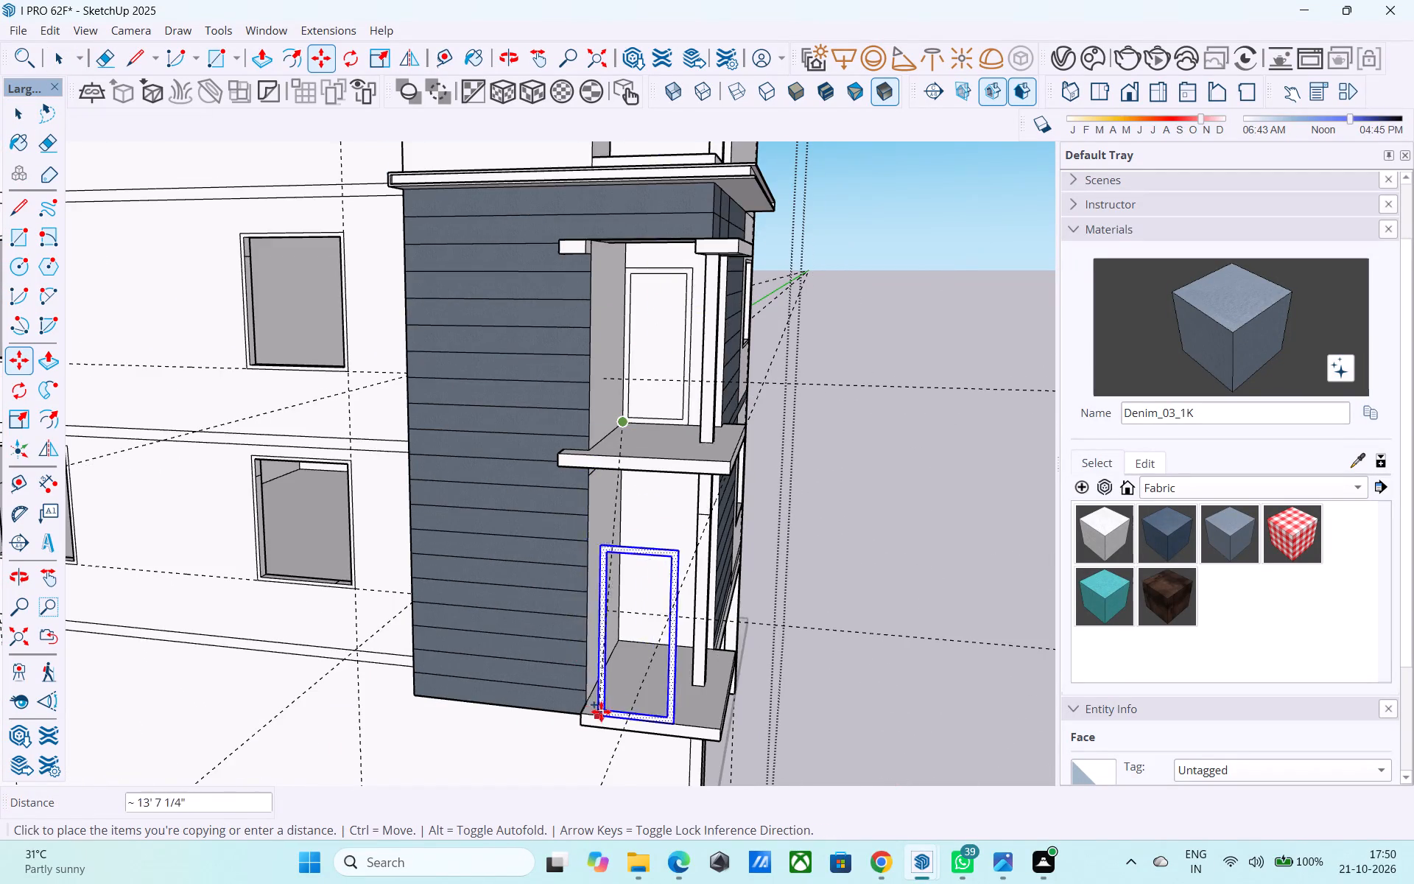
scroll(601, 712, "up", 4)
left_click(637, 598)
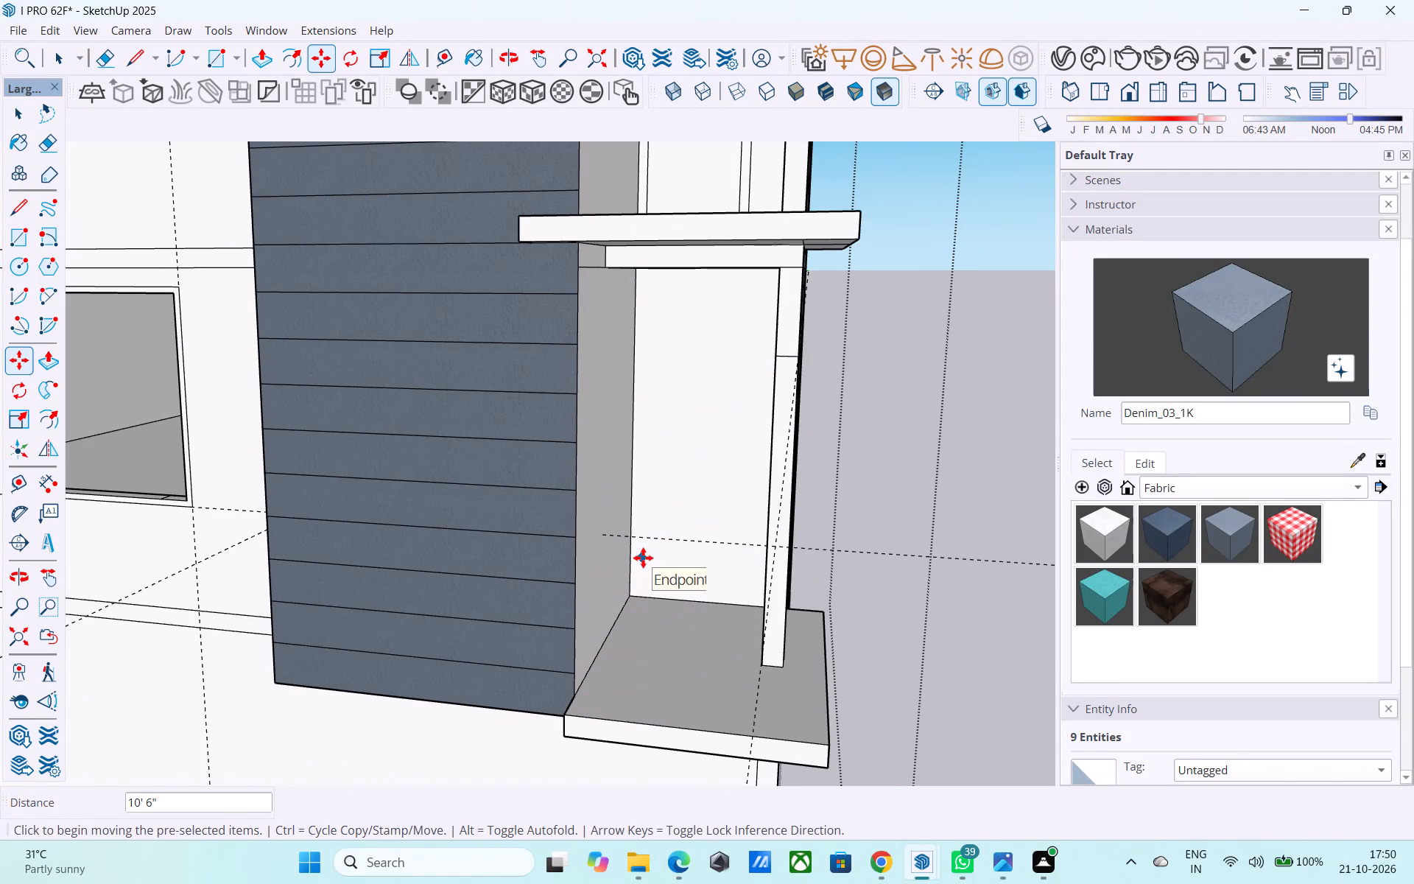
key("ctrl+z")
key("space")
Draw a 7' high by 3' wide door rectangle on the lower clad storey balcony's back wall from the inner floor corner.
scroll(620, 571, "down", 5)
scroll(602, 579, "up", 7)
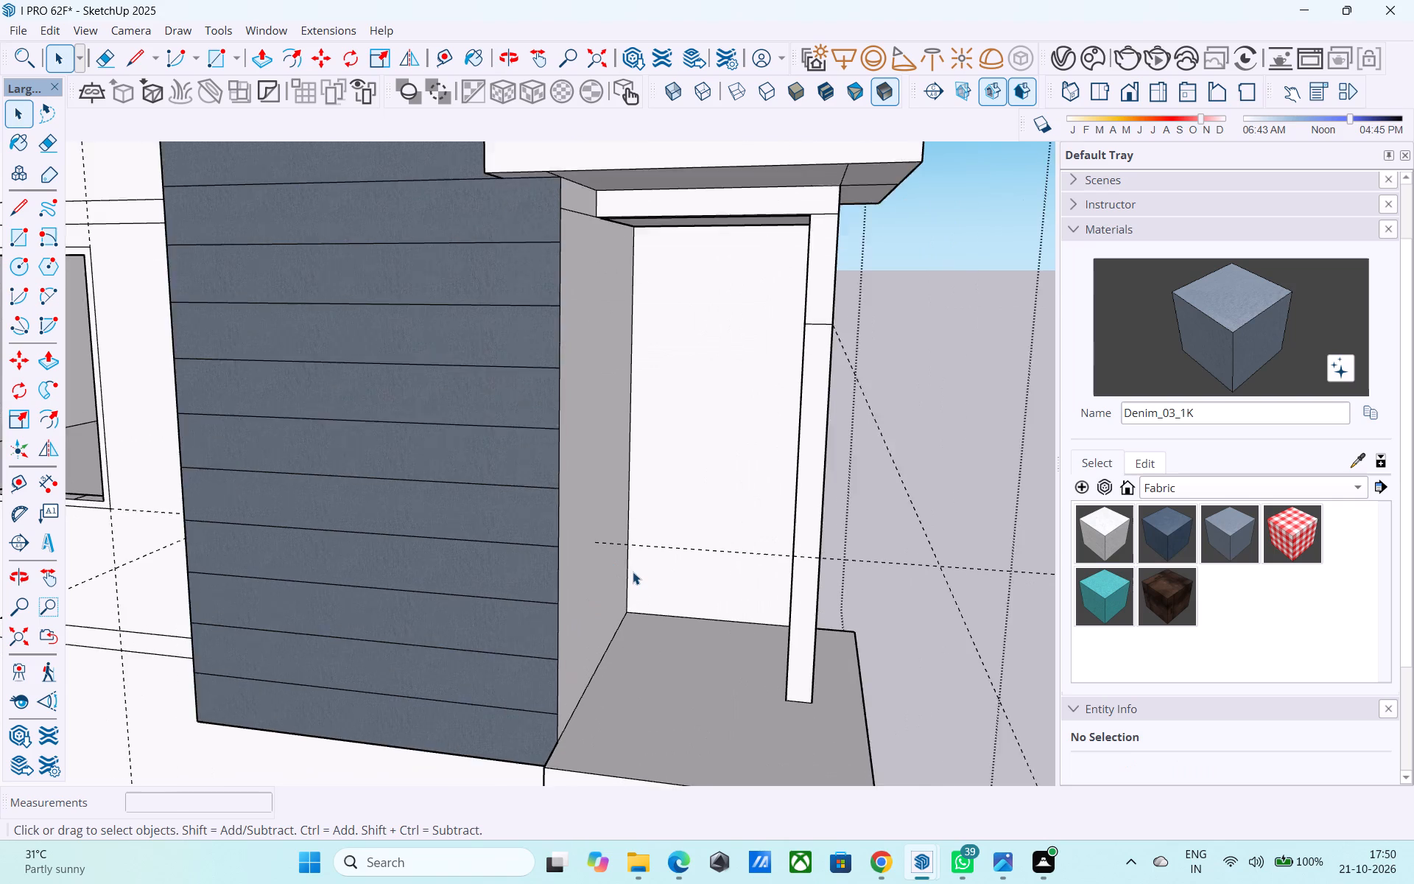
scroll(633, 572, "up", 1)
key("r")
left_click(629, 617)
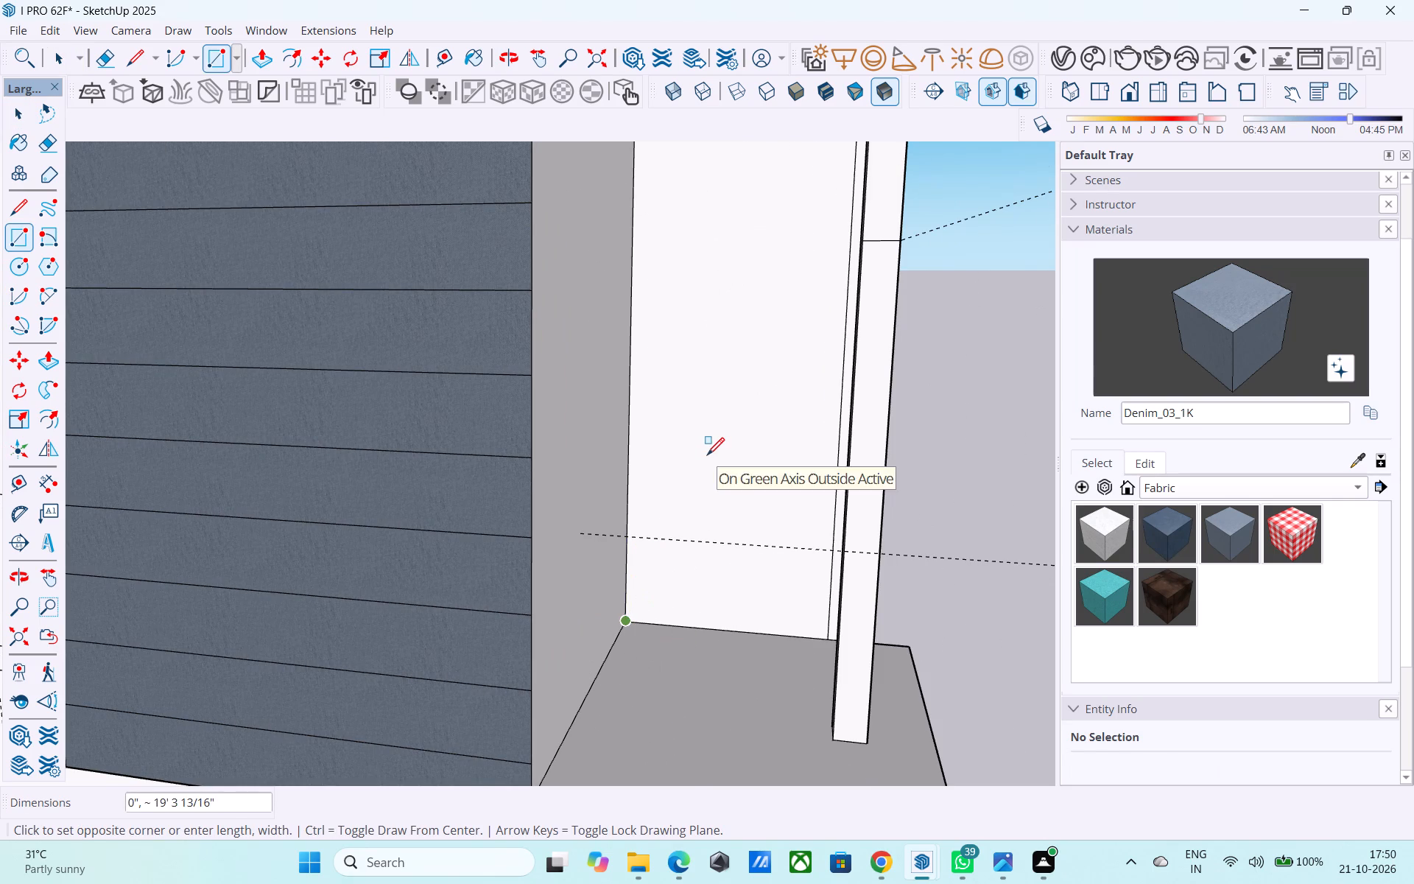
middle_click_drag(706, 312, 474, 345)
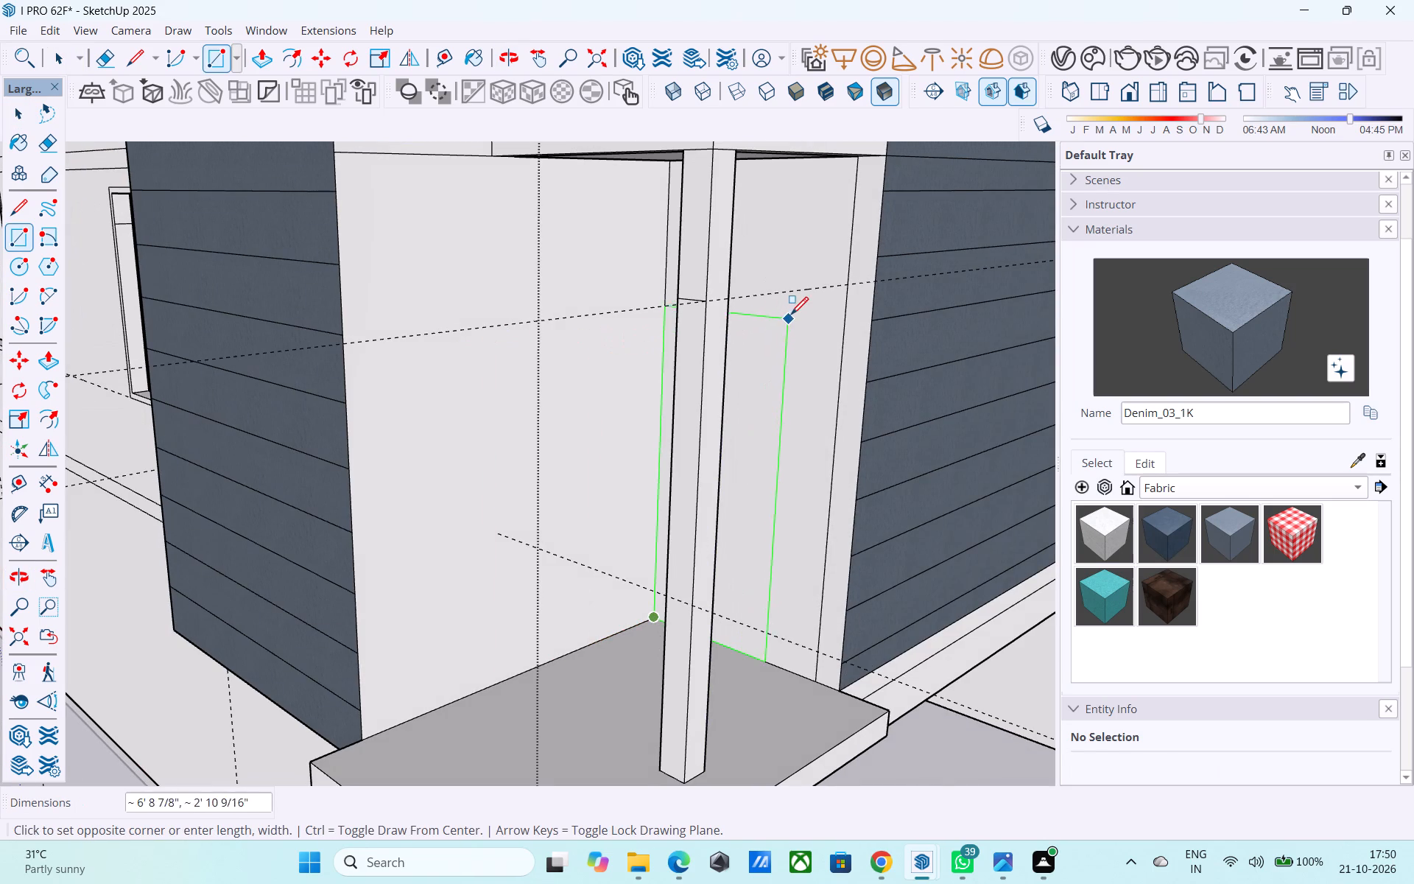
type("7/")
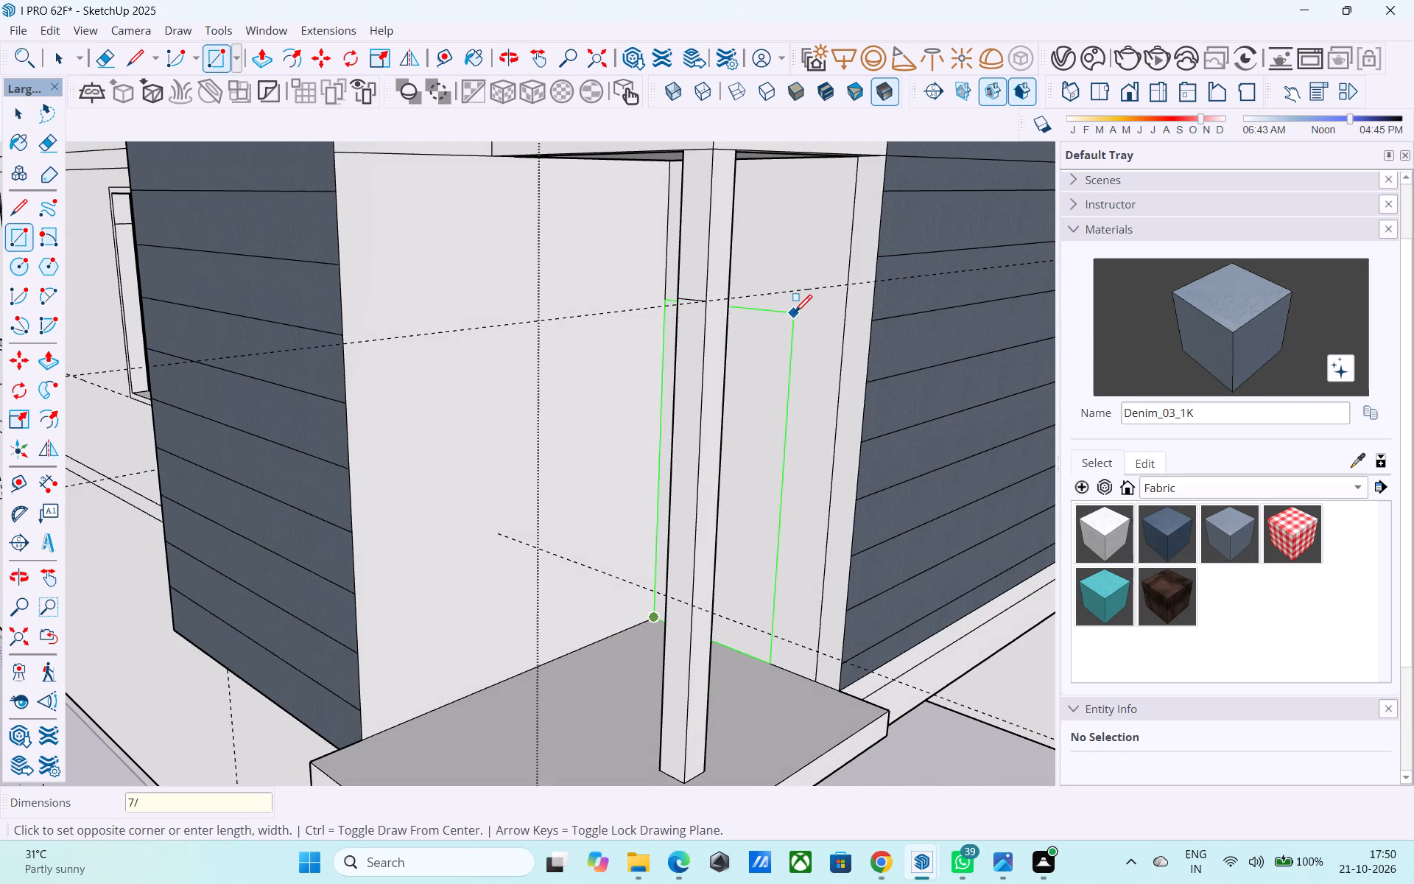
key("BackSpace")
type("',3'")
key("Return")
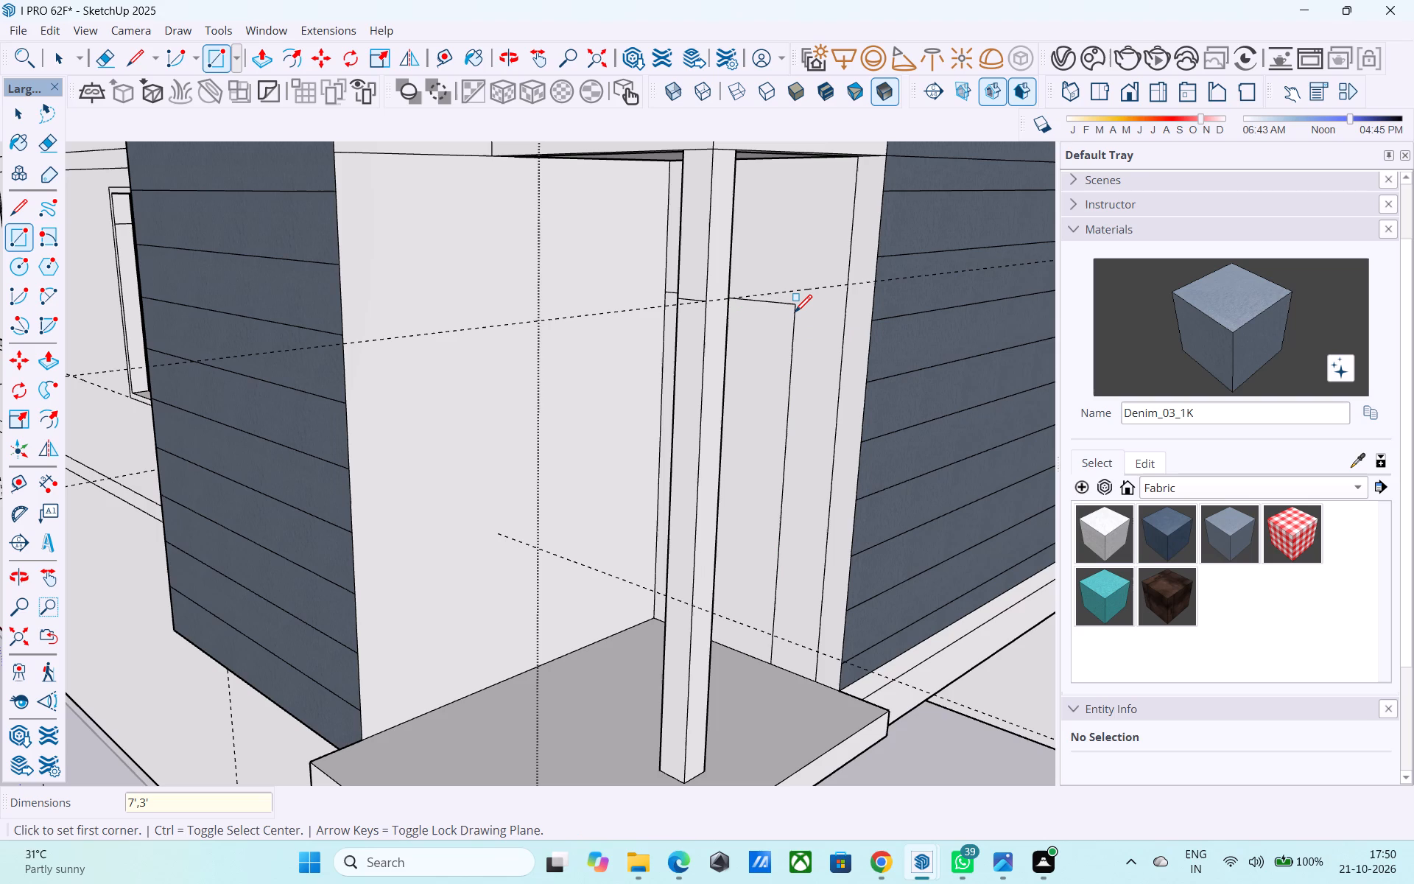
Offset the lower balcony's door outline inward by 3" to form its frame.
middle_click_drag(765, 287, 868, 312)
middle_click_drag(751, 320, 844, 319)
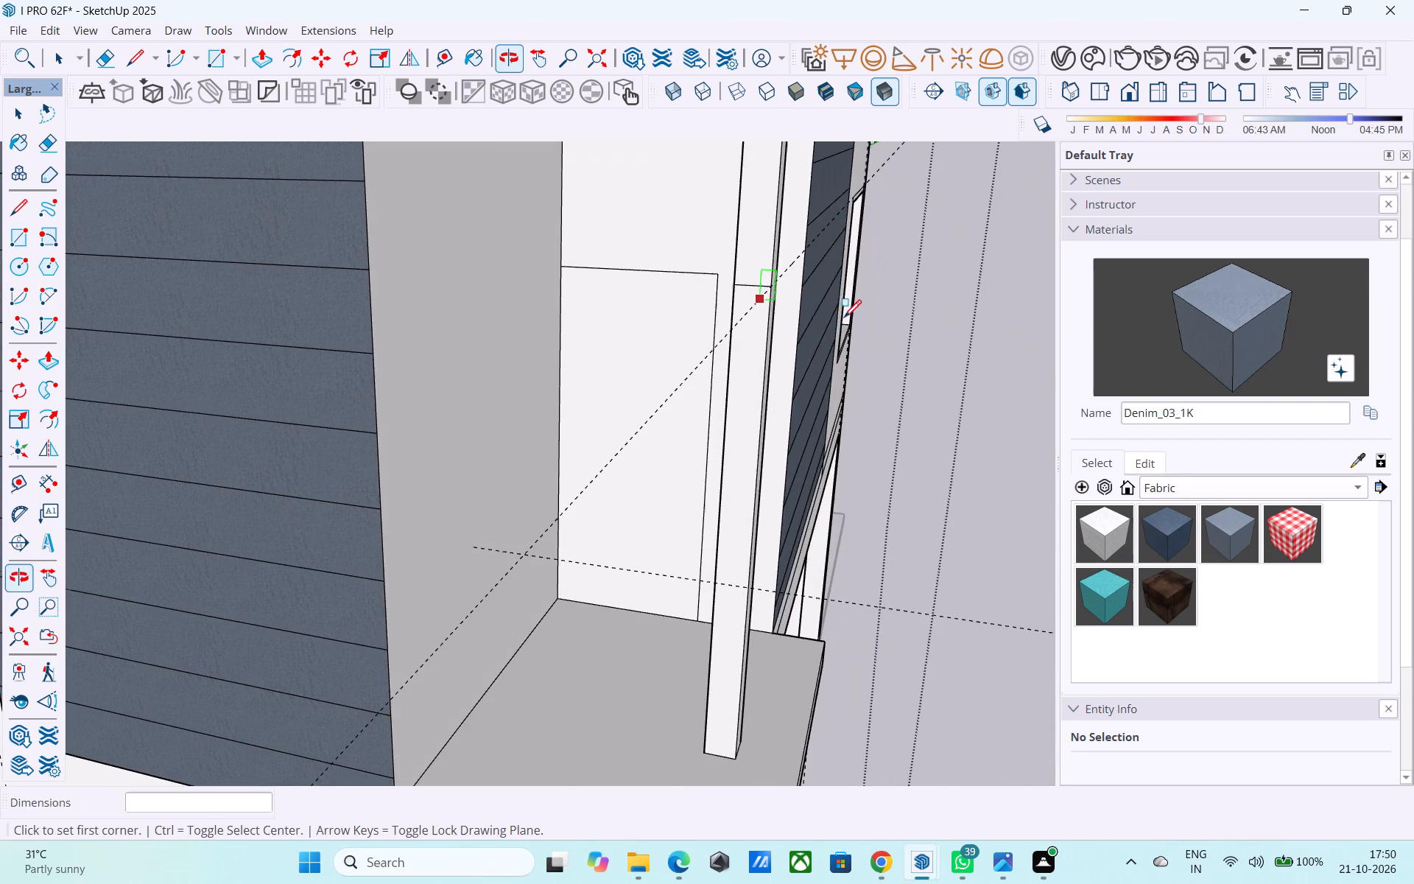
scroll(648, 315, "up", 3)
key("space")
left_click(647, 315)
key("f")
left_click(647, 315)
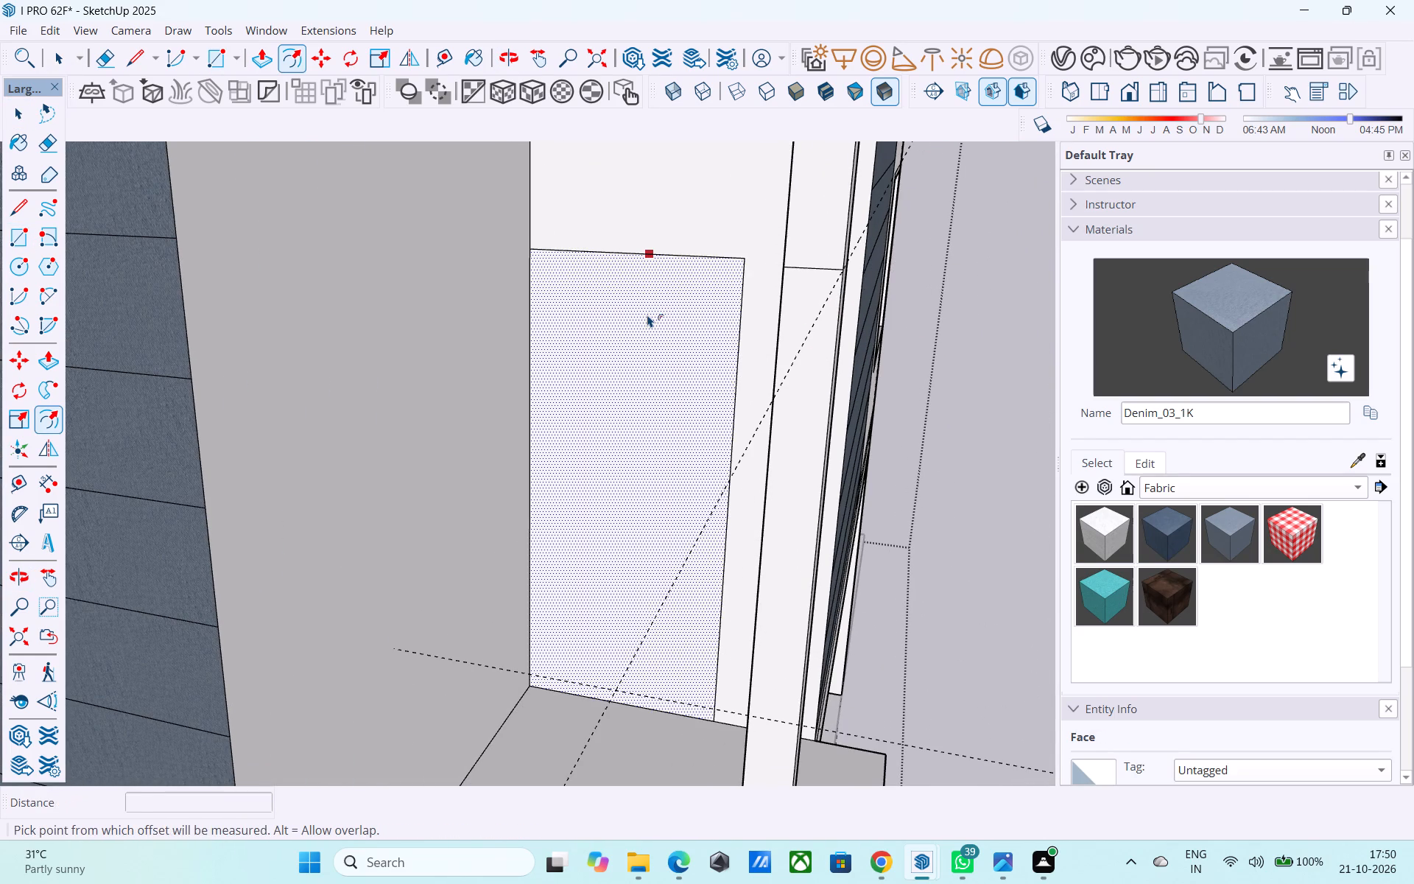
type("3\"")
key("Return")
key("space")
Push the door panels inside the frames 6" into the wall on both the lower and upper clad storey balconies.
left_click(650, 323)
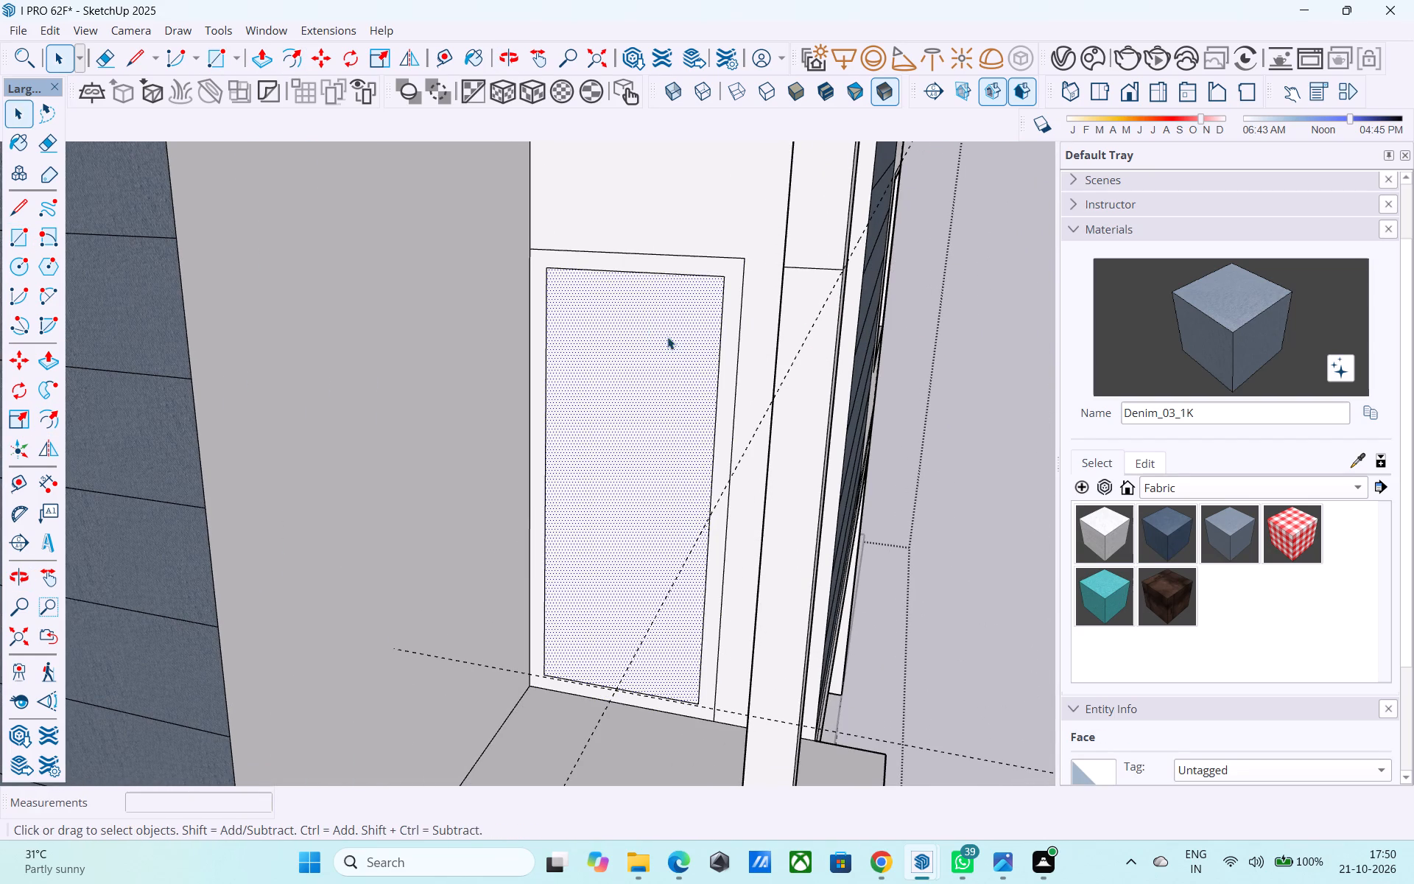
key("p")
left_click(656, 390)
left_click(666, 360)
scroll(662, 373, "down", 9)
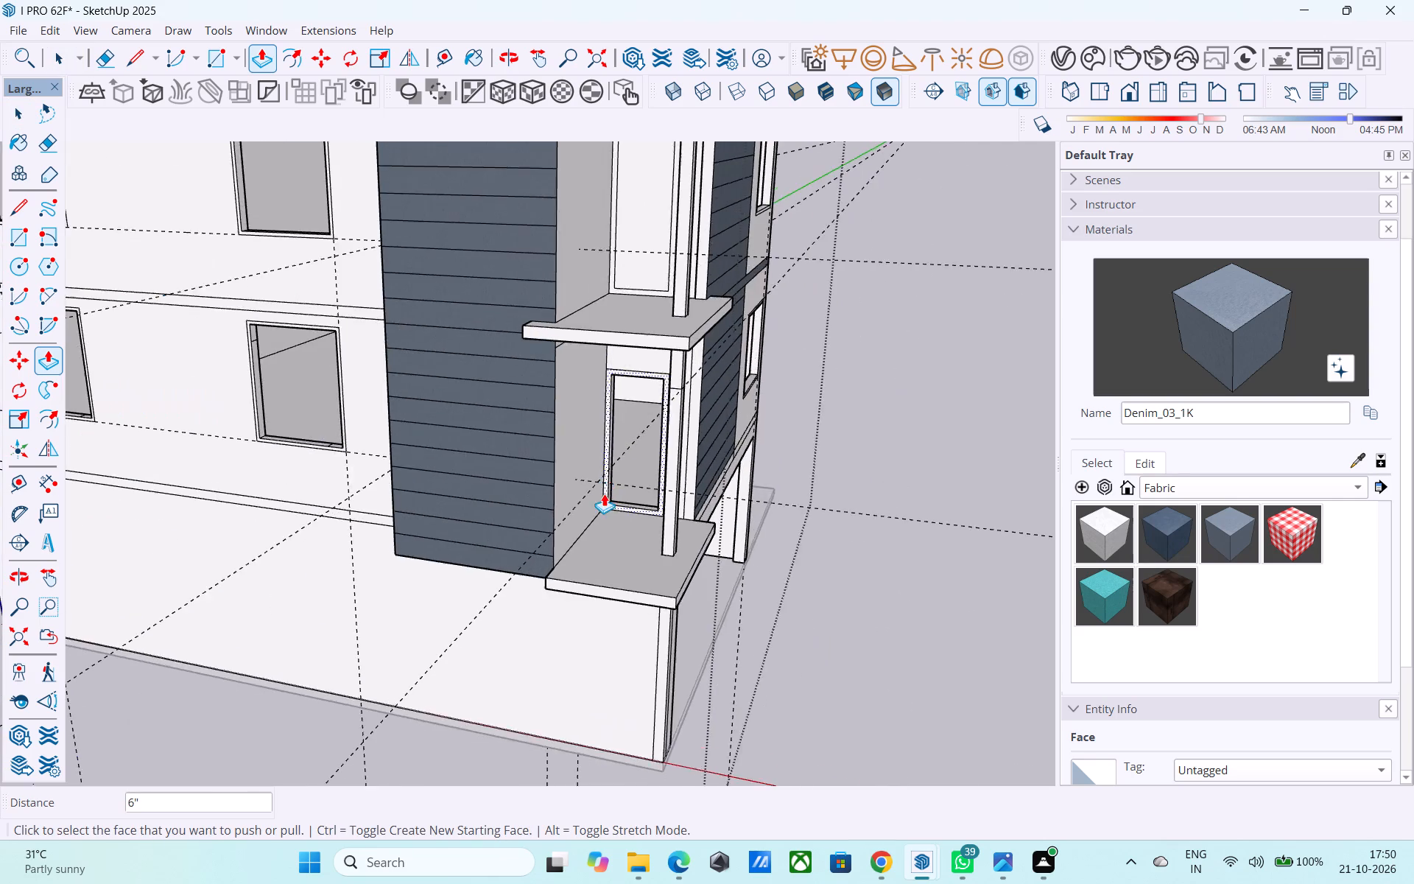
scroll(663, 299, "up", 9)
double_click(641, 261)
Delete the back face of the recessed door panel on the upper clad storey balcony.
scroll(642, 262, "down", 6)
scroll(598, 413, "down", 2)
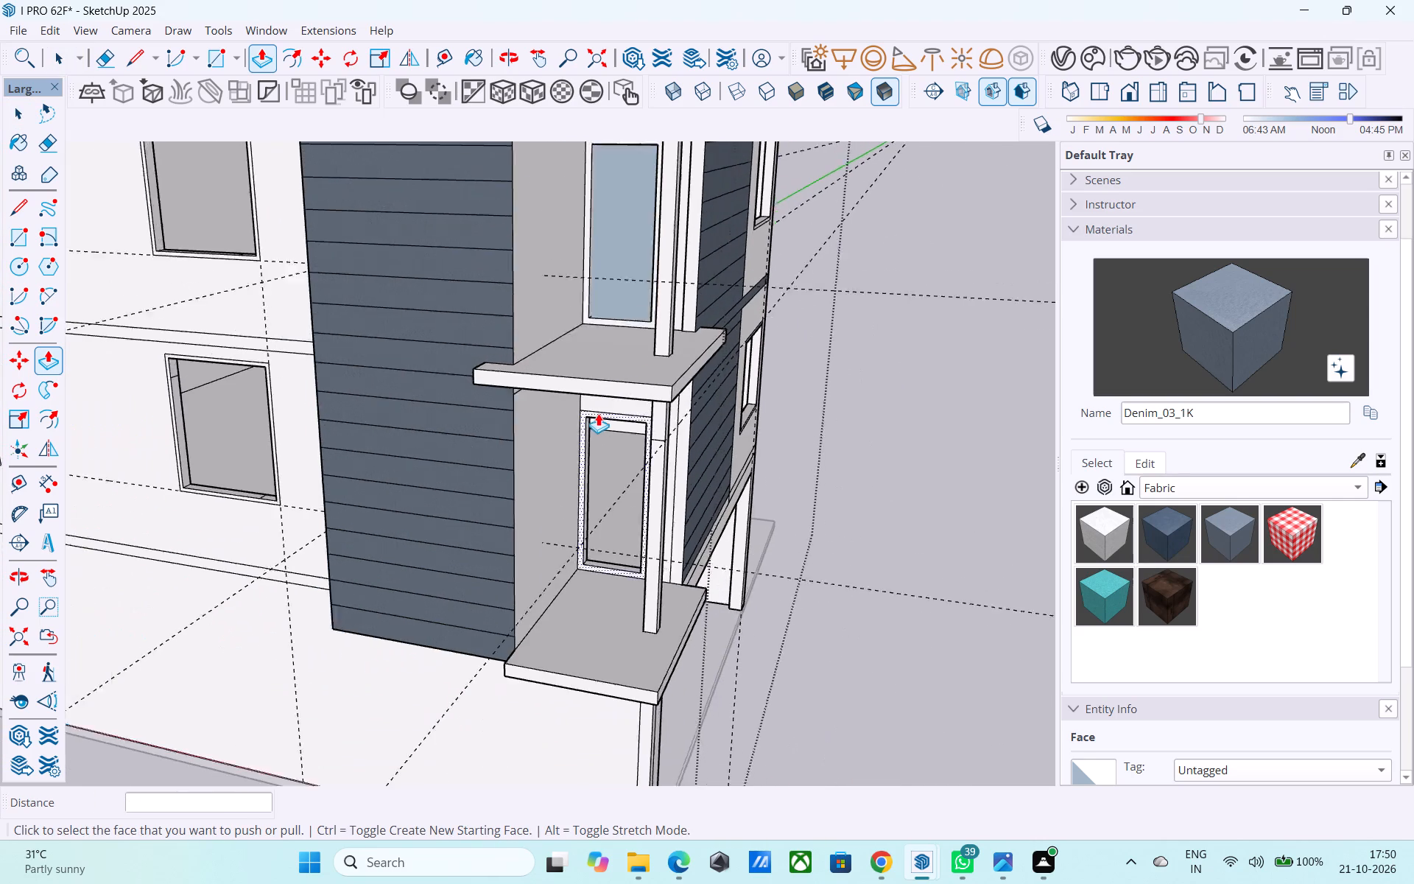
scroll(598, 413, "down", 2)
middle_click_drag(598, 411, 557, 649)
scroll(588, 592, "up", 19)
key("space")
left_click(522, 494)
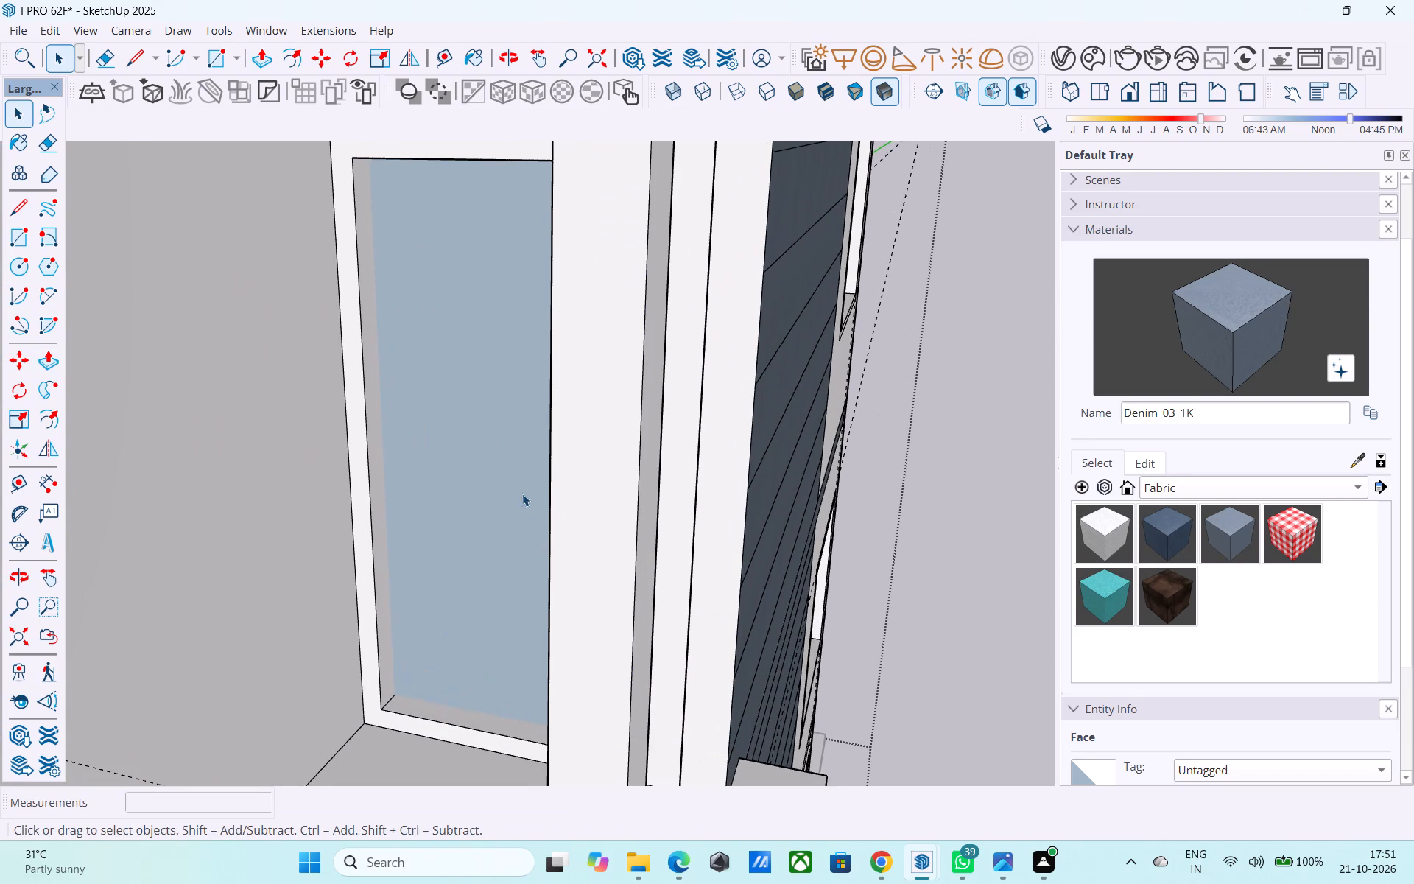
key("Delete")
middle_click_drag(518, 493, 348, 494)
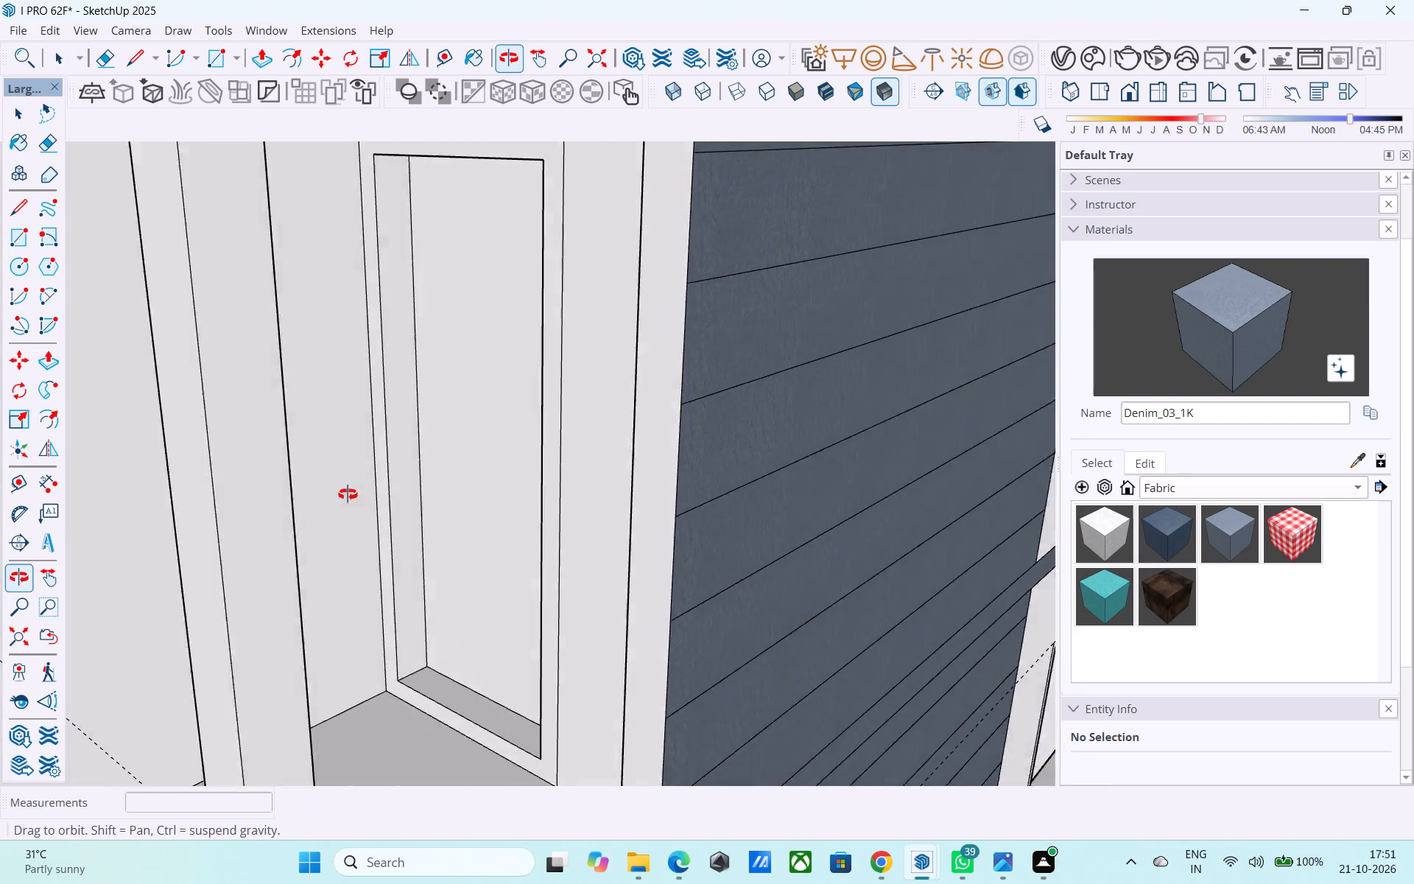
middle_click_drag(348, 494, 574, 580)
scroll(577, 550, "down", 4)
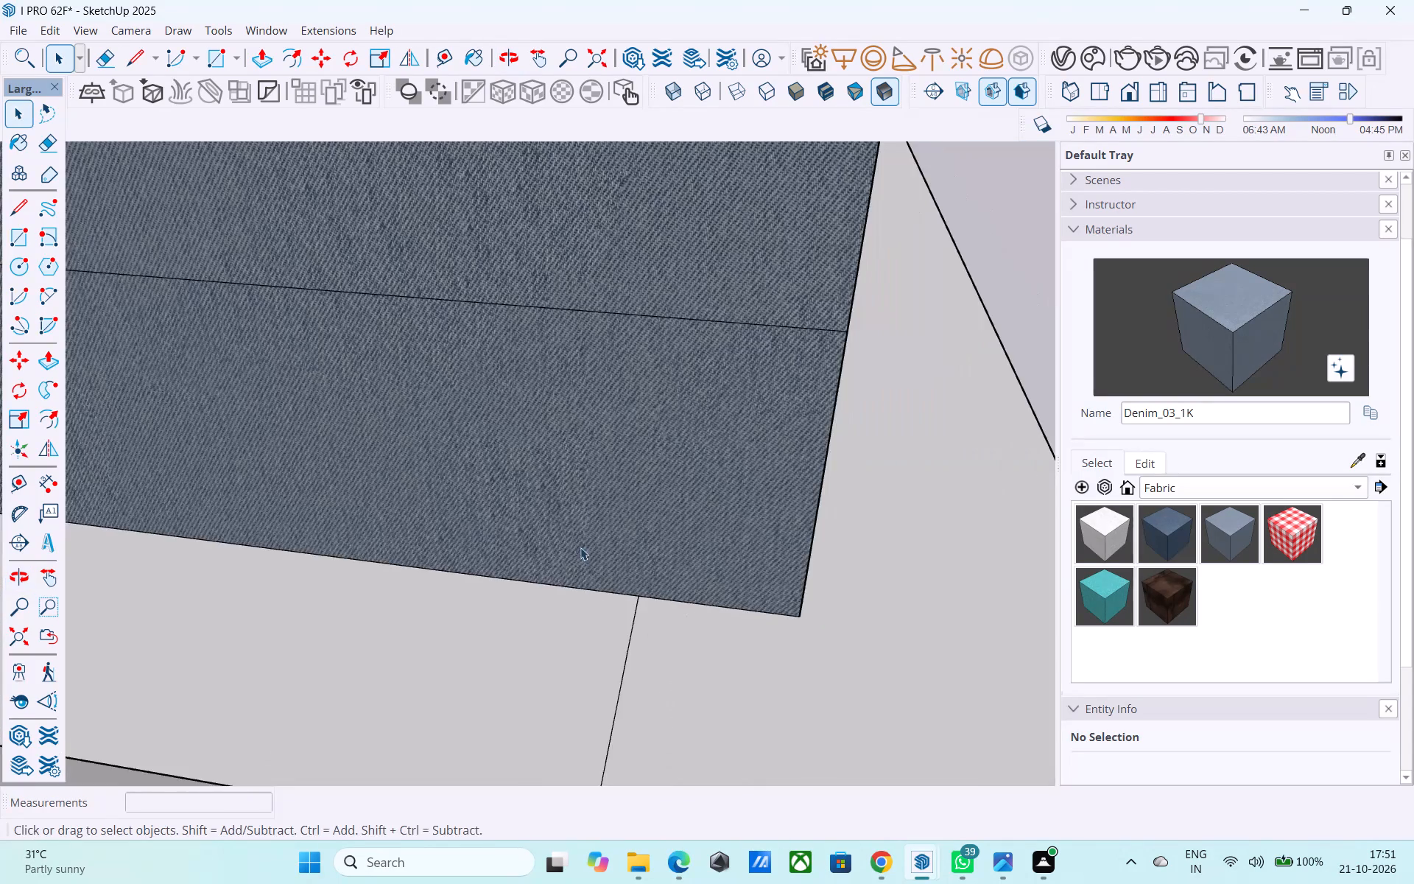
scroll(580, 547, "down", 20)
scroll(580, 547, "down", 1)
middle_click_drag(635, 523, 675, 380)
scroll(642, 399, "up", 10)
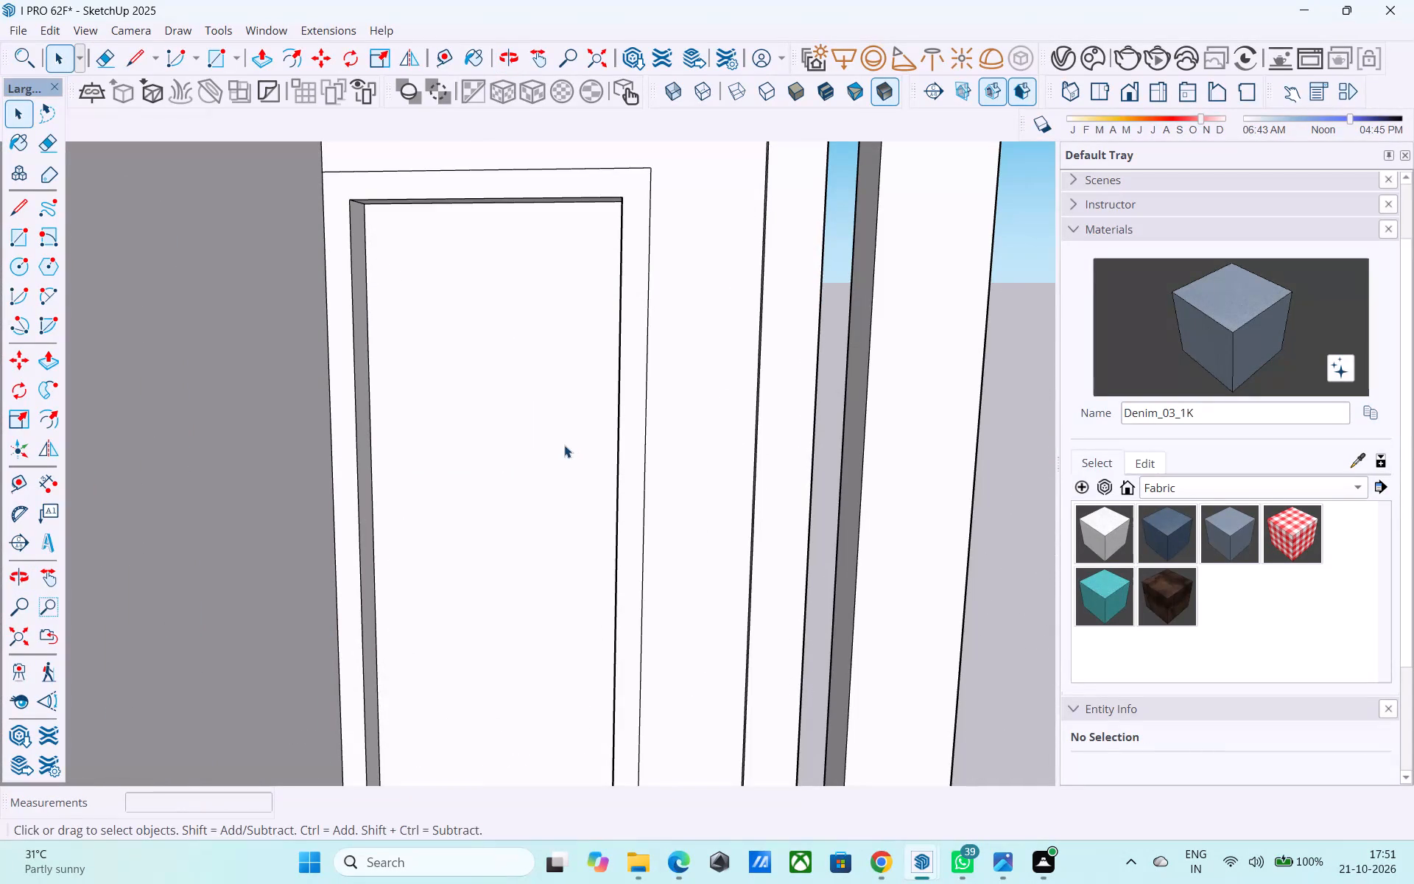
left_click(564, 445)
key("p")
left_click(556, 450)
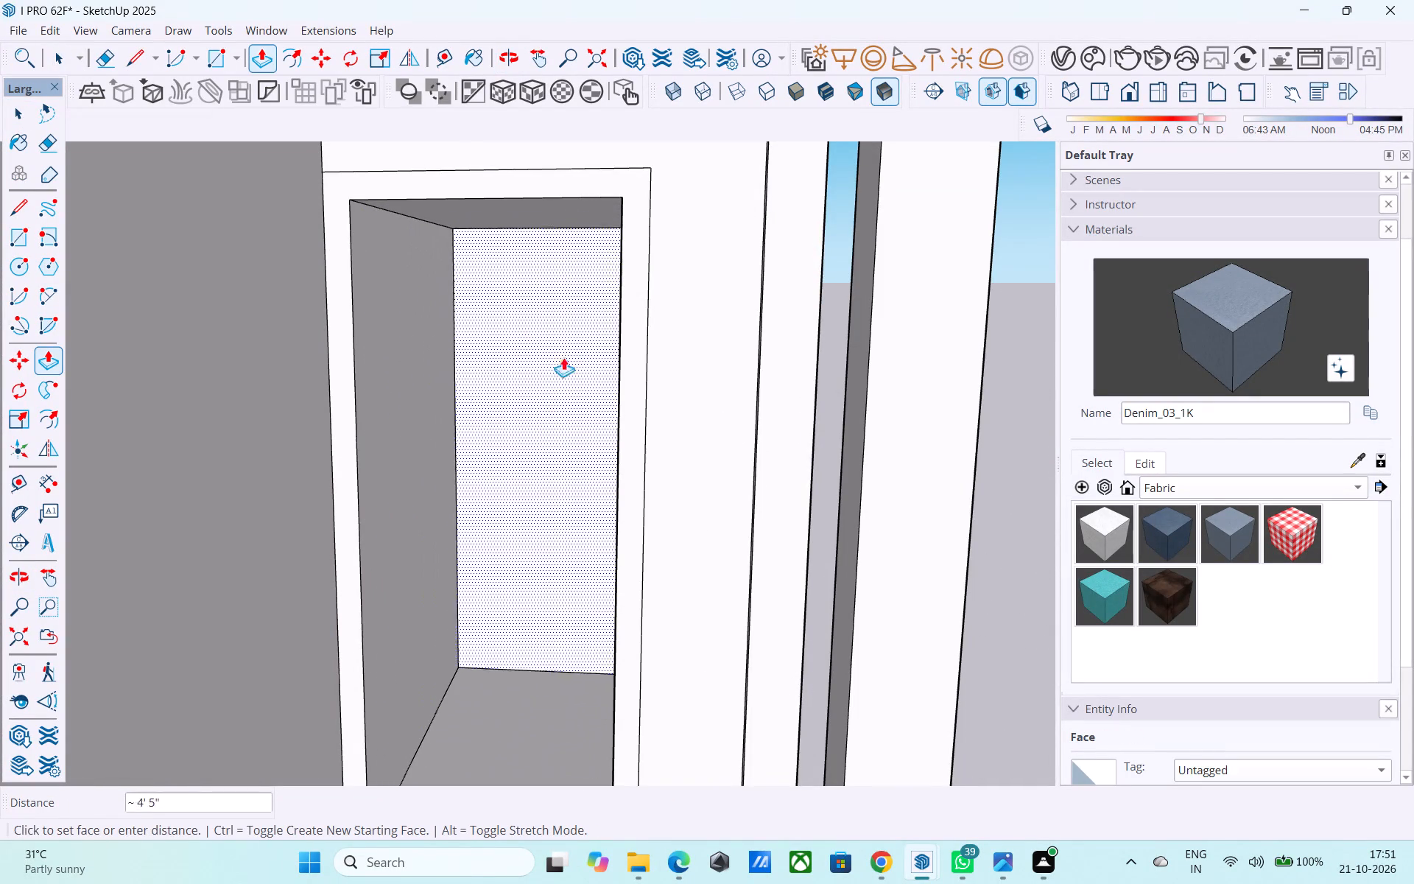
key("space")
Delete the remaining face closing the upper clad storey balcony's door opening.
left_click(562, 368)
key("Delete")
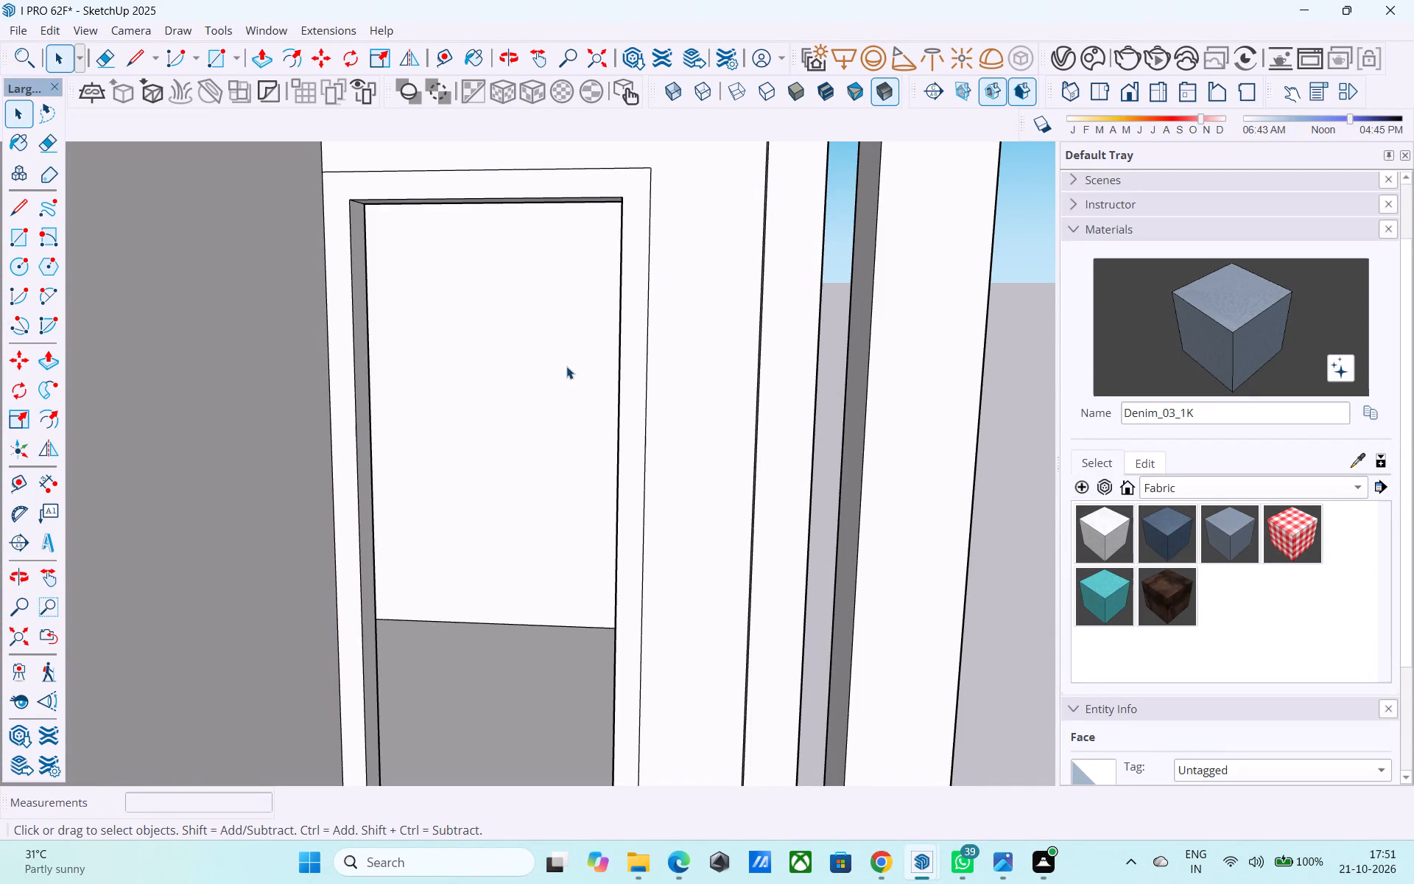
Look around inside the room and examine the inner side of the upper balcony's door wall.
scroll(566, 366, "down", 6)
middle_click_drag(566, 366, 560, 377)
scroll(552, 380, "up", 17)
scroll(551, 380, "down", 1)
scroll(553, 386, "up", 4)
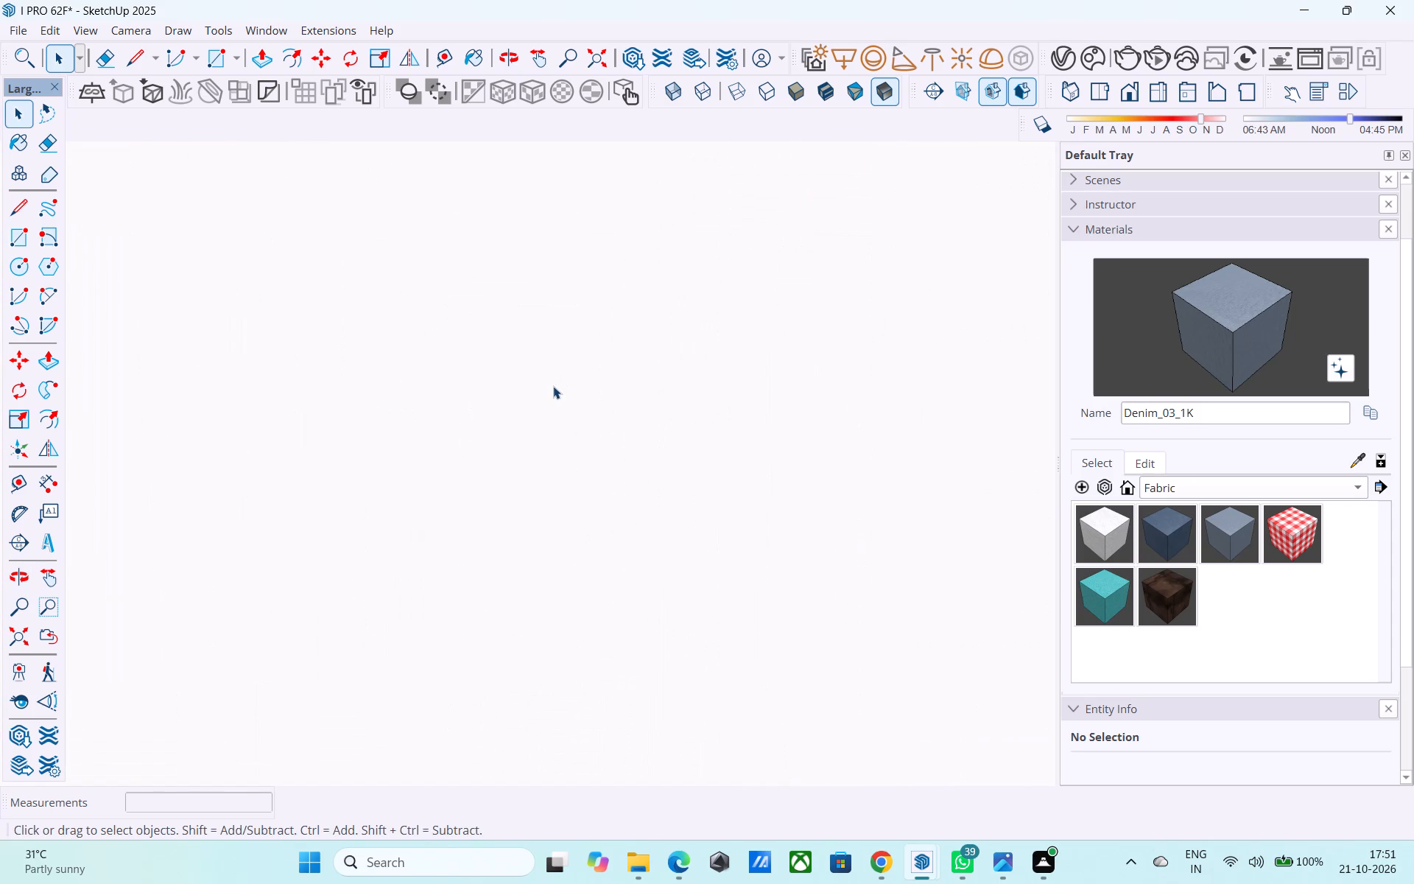
scroll(553, 386, "up", 5)
left_click(32, 700)
left_click_drag(386, 563, 19, 553)
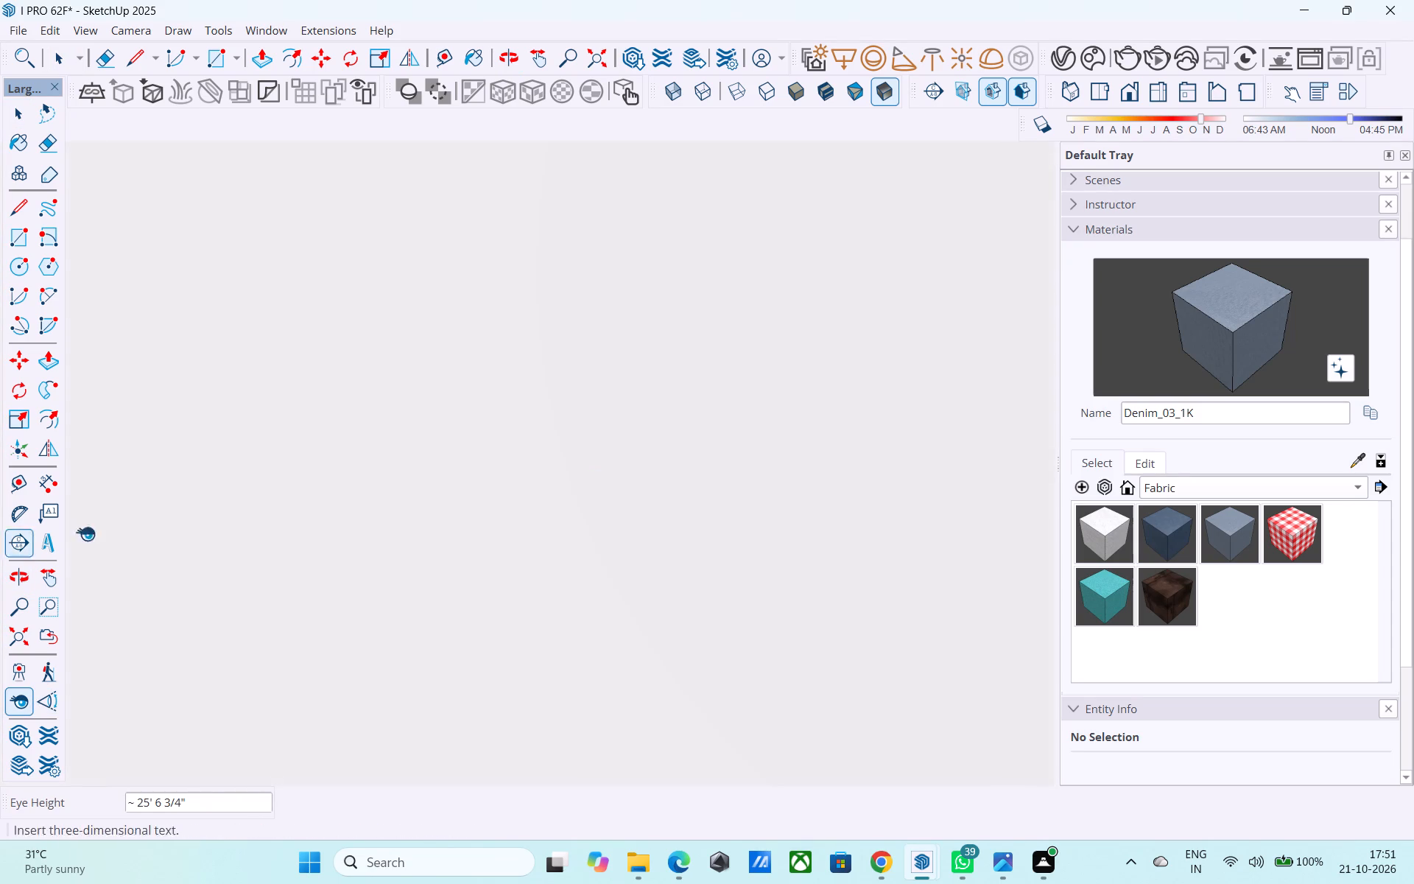
left_click_drag(736, 457, 154, 455)
left_click_drag(594, 452, 0, 429)
left_click_drag(840, 429, 349, 378)
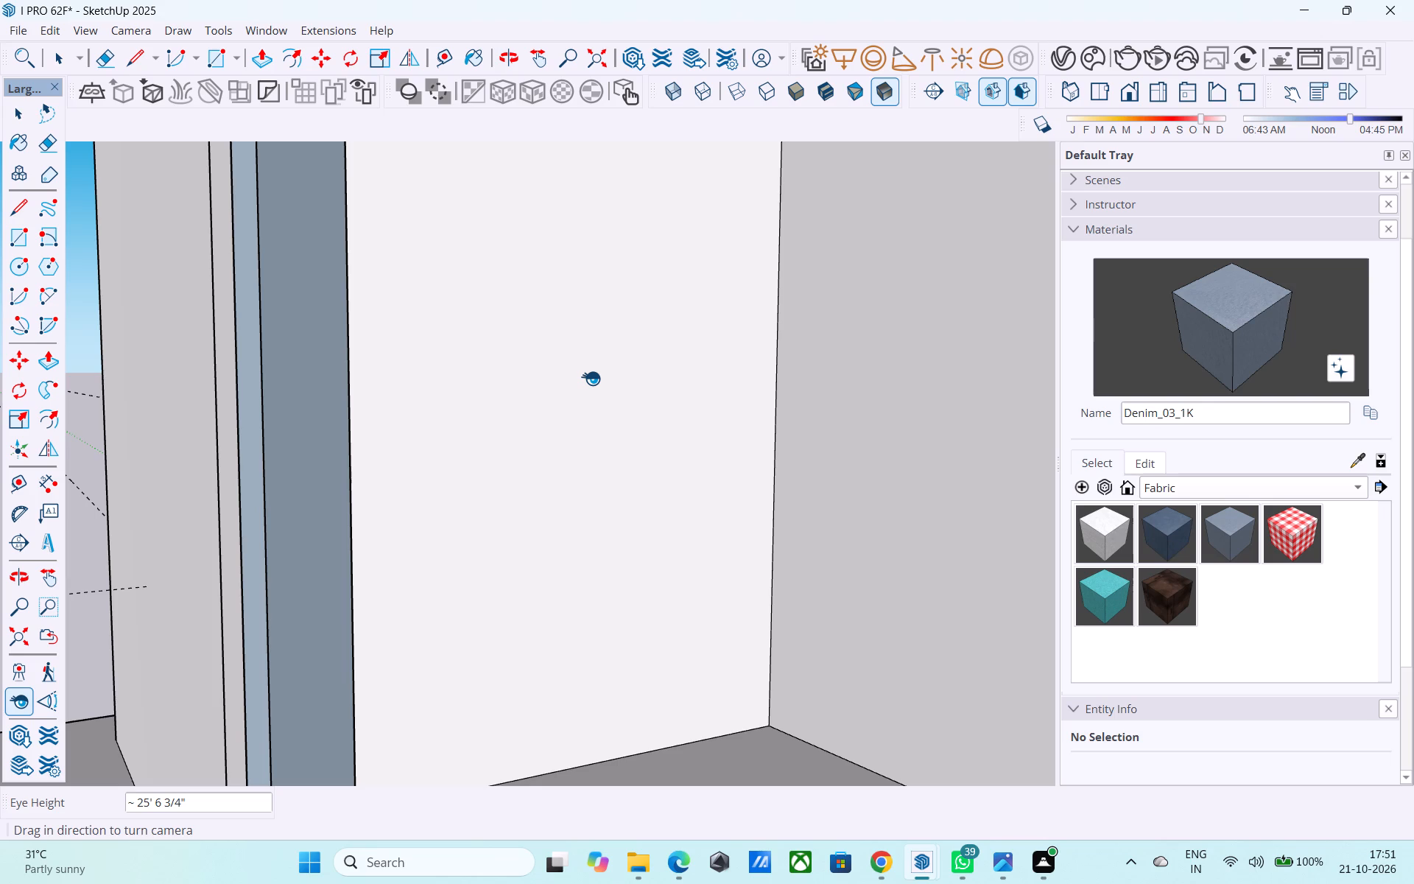
scroll(579, 390, "down", 1)
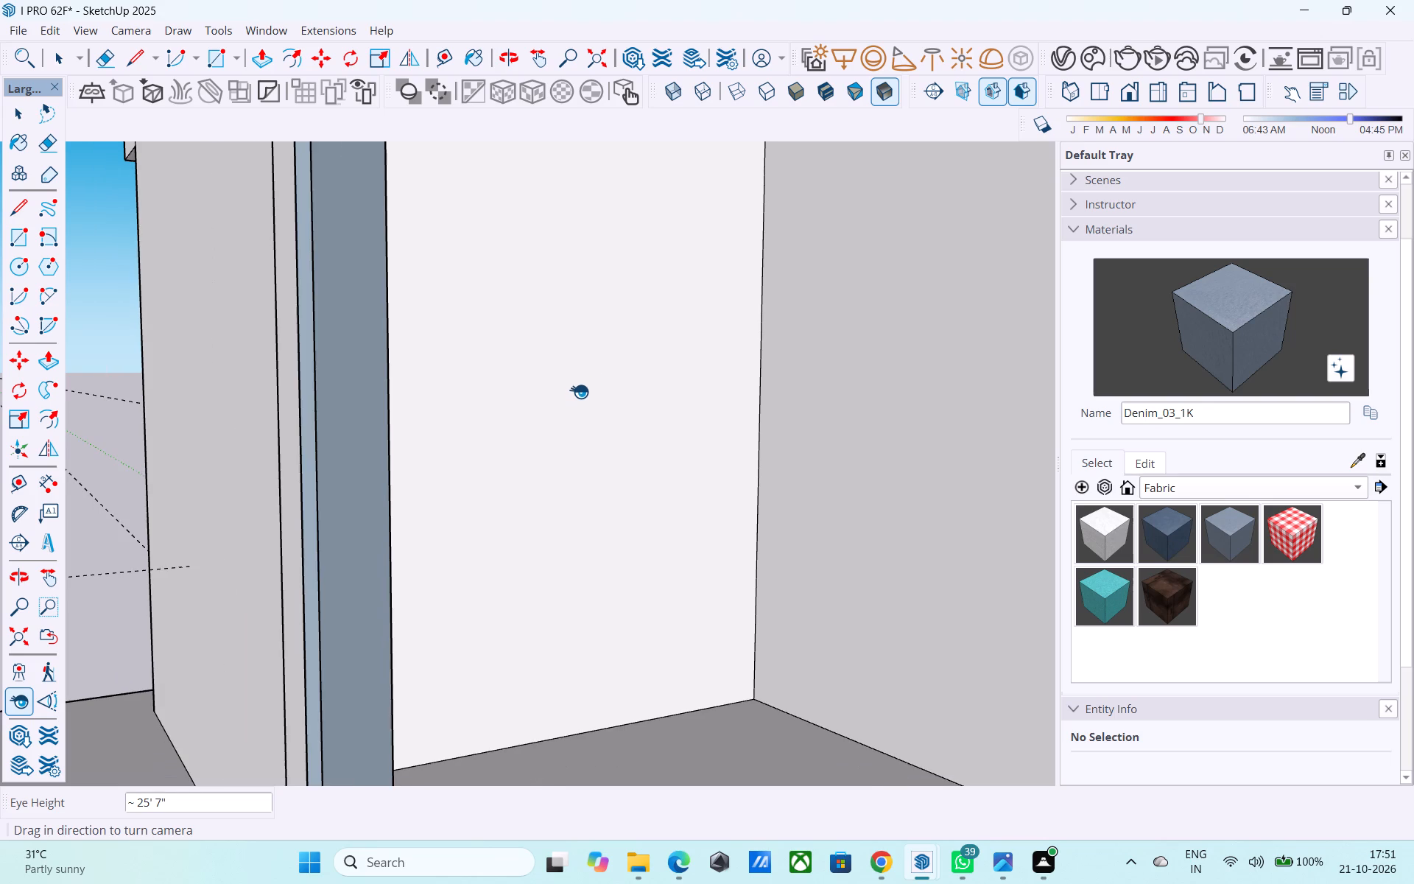
left_click_drag(483, 452, 454, 256)
middle_click_drag(454, 257, 560, 245, "shift")
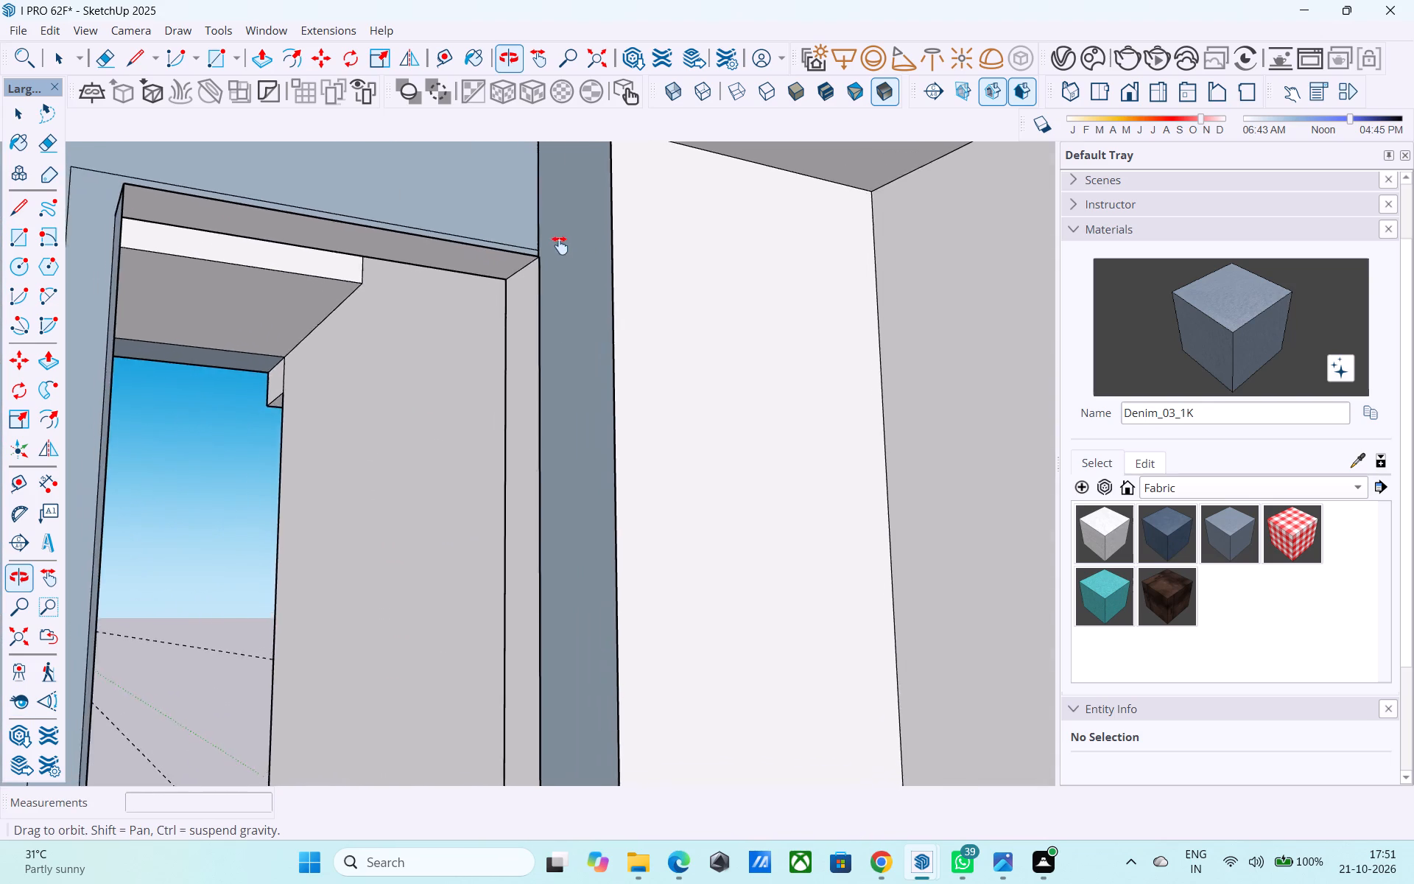
middle_click_drag(560, 245, 444, 166, "shift")
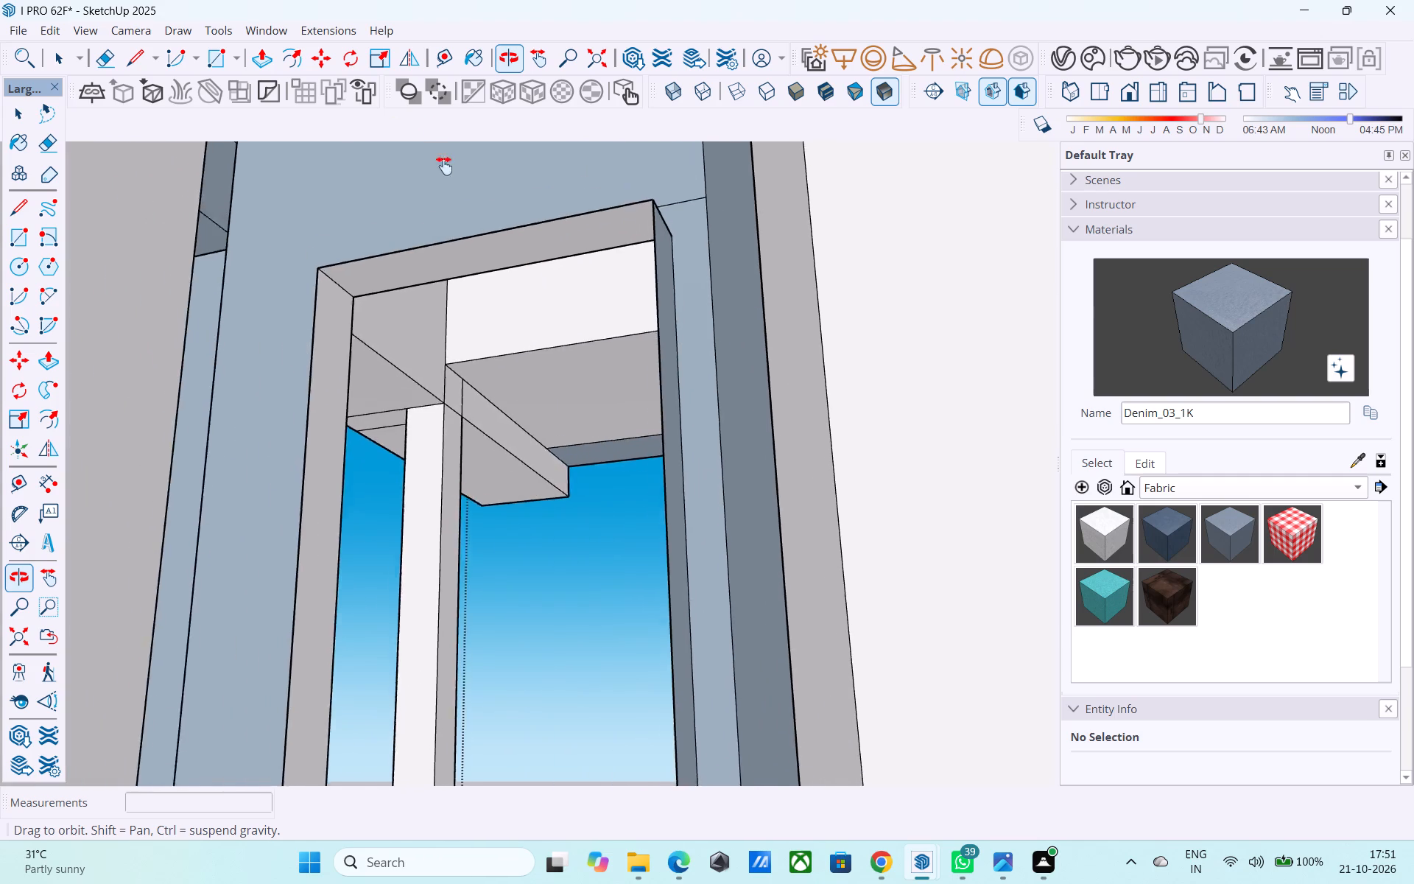
middle_click_drag(444, 166, 476, 448, "shift")
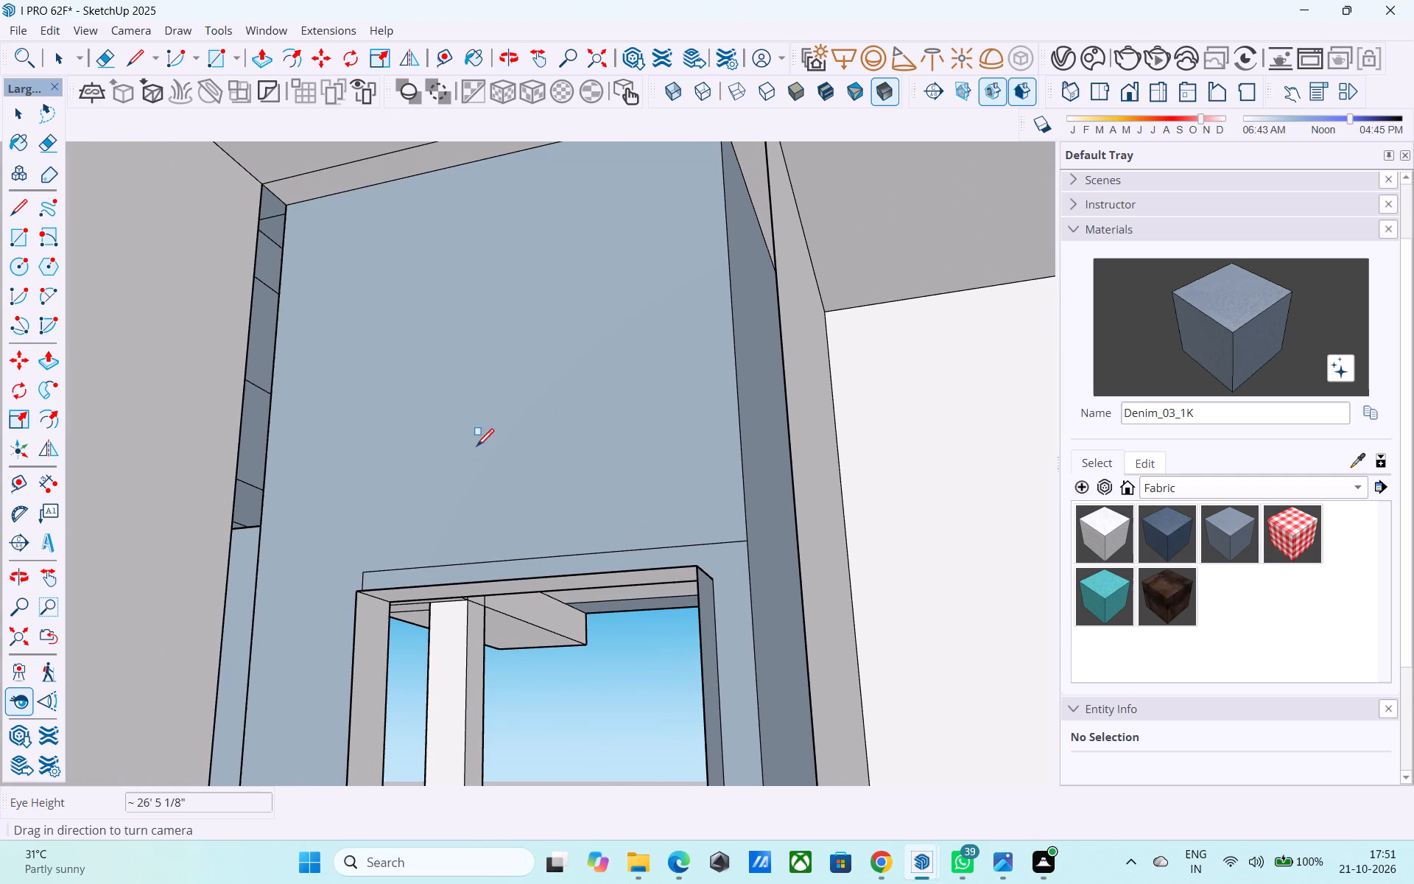
Draw a 4' 4 1/2" by 10' 6" rectangle over the inner side of the upper balcony's door wall, from ceiling to floor corner.
key("r")
left_click(263, 183)
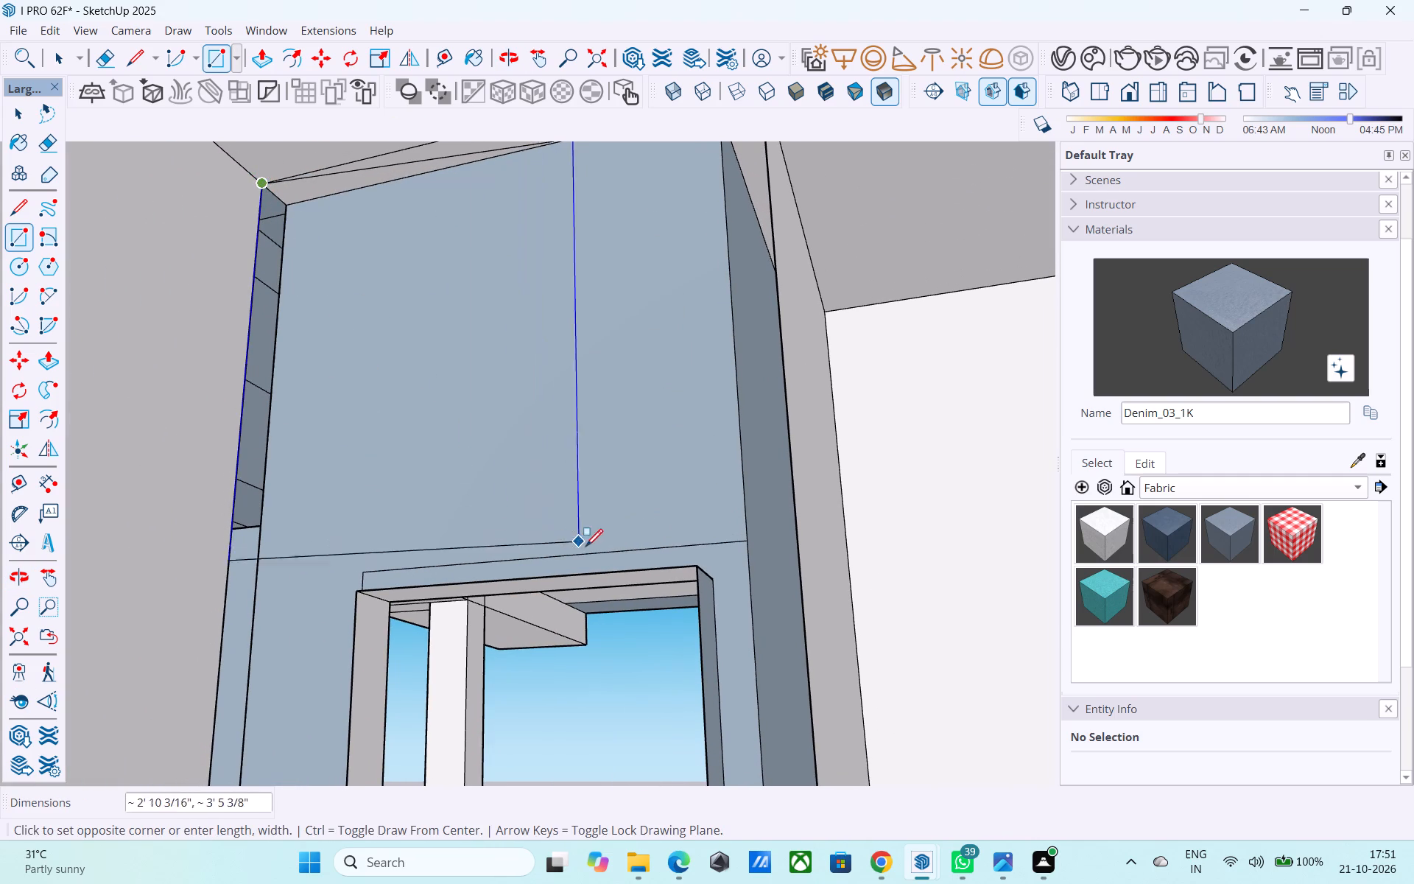
middle_click_drag(585, 548, 606, 242, "shift")
middle_click_drag(657, 571, 661, 266, "shift")
middle_click_drag(661, 273, 666, 485, "shift")
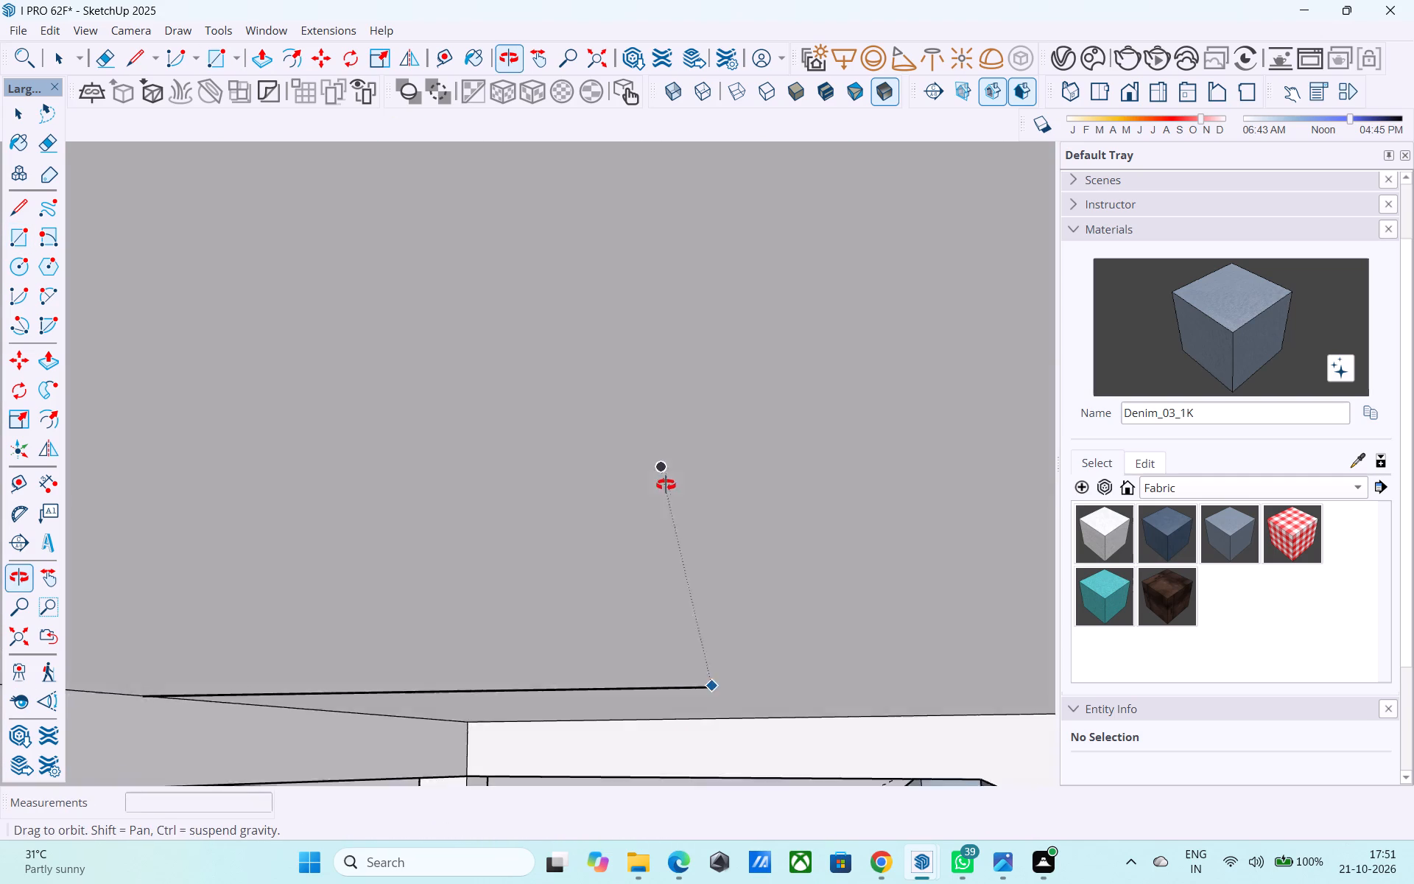
middle_click_drag(666, 485, 692, 605, "shift")
middle_click_drag(795, 527, 789, 736, "shift")
middle_click_drag(848, 503, 850, 628)
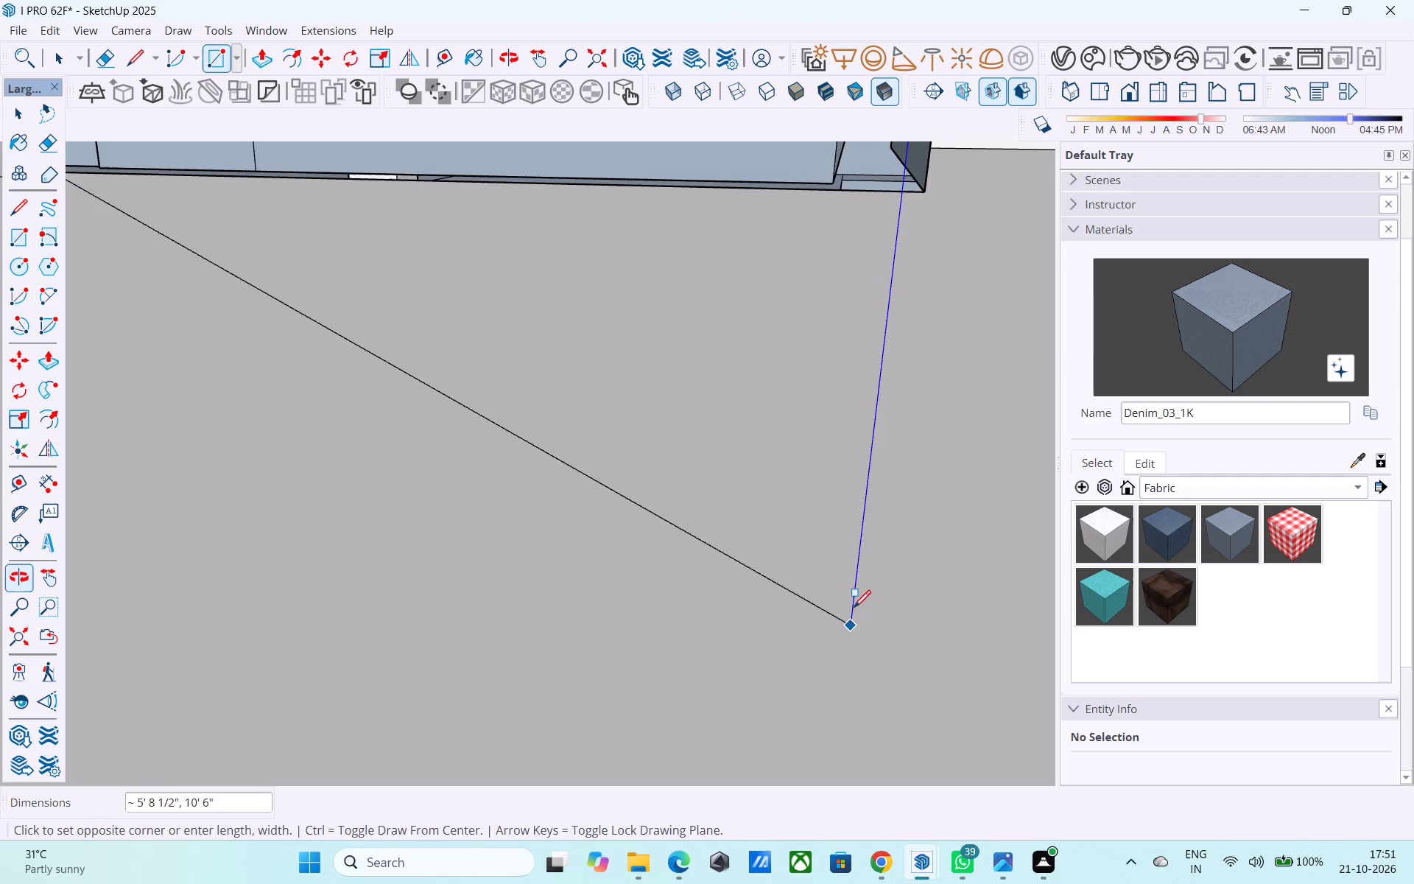
middle_click_drag(894, 366, 843, 703)
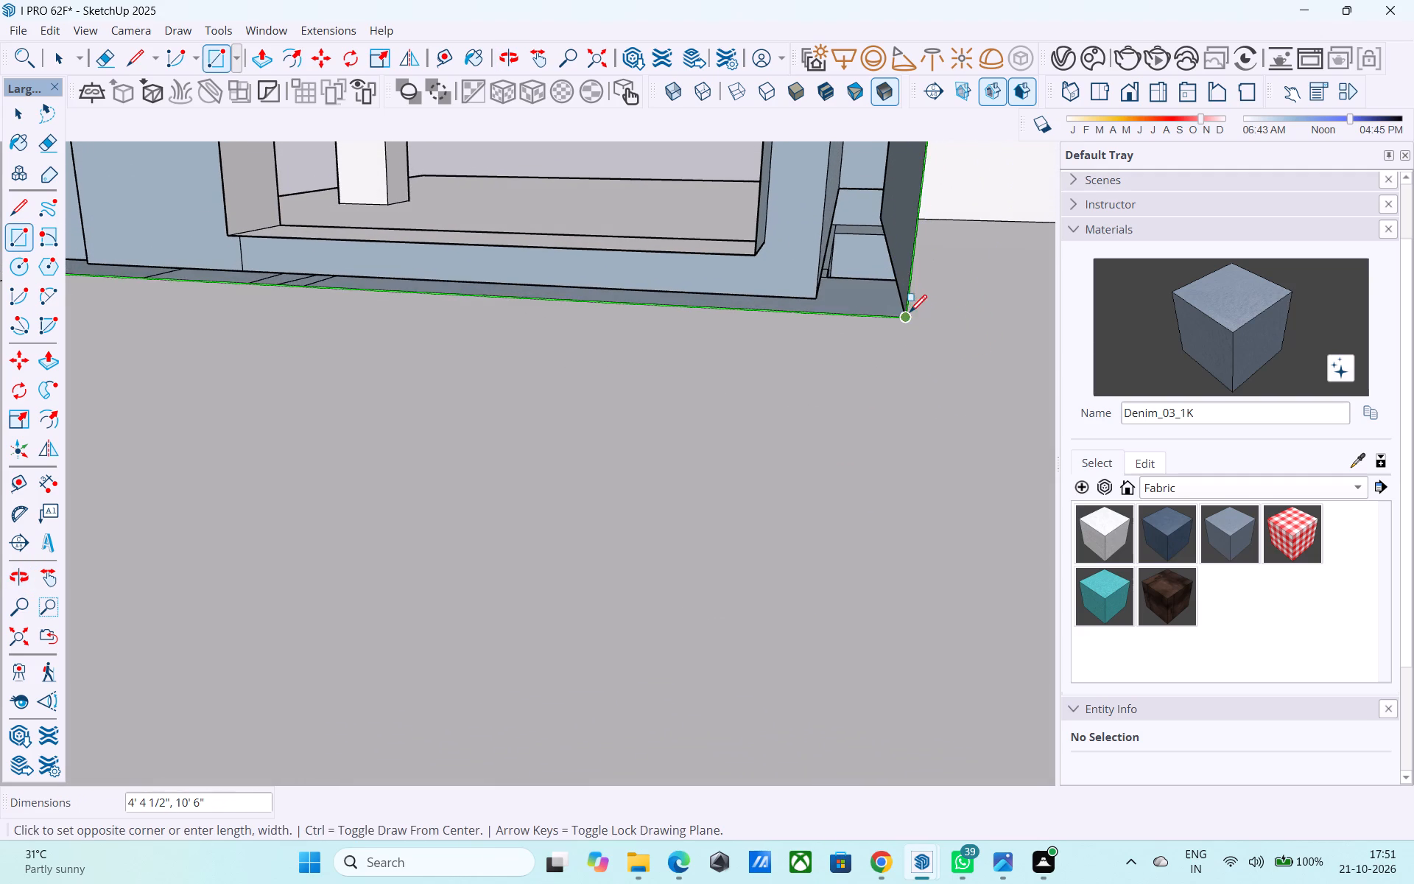
left_click(908, 312)
Draw a 2' 6" by 6' 6" rectangle on the inner wall face, matching the upper balcony's door opening.
scroll(854, 303, "down", 3)
middle_click_drag(854, 303, 870, 603, "shift")
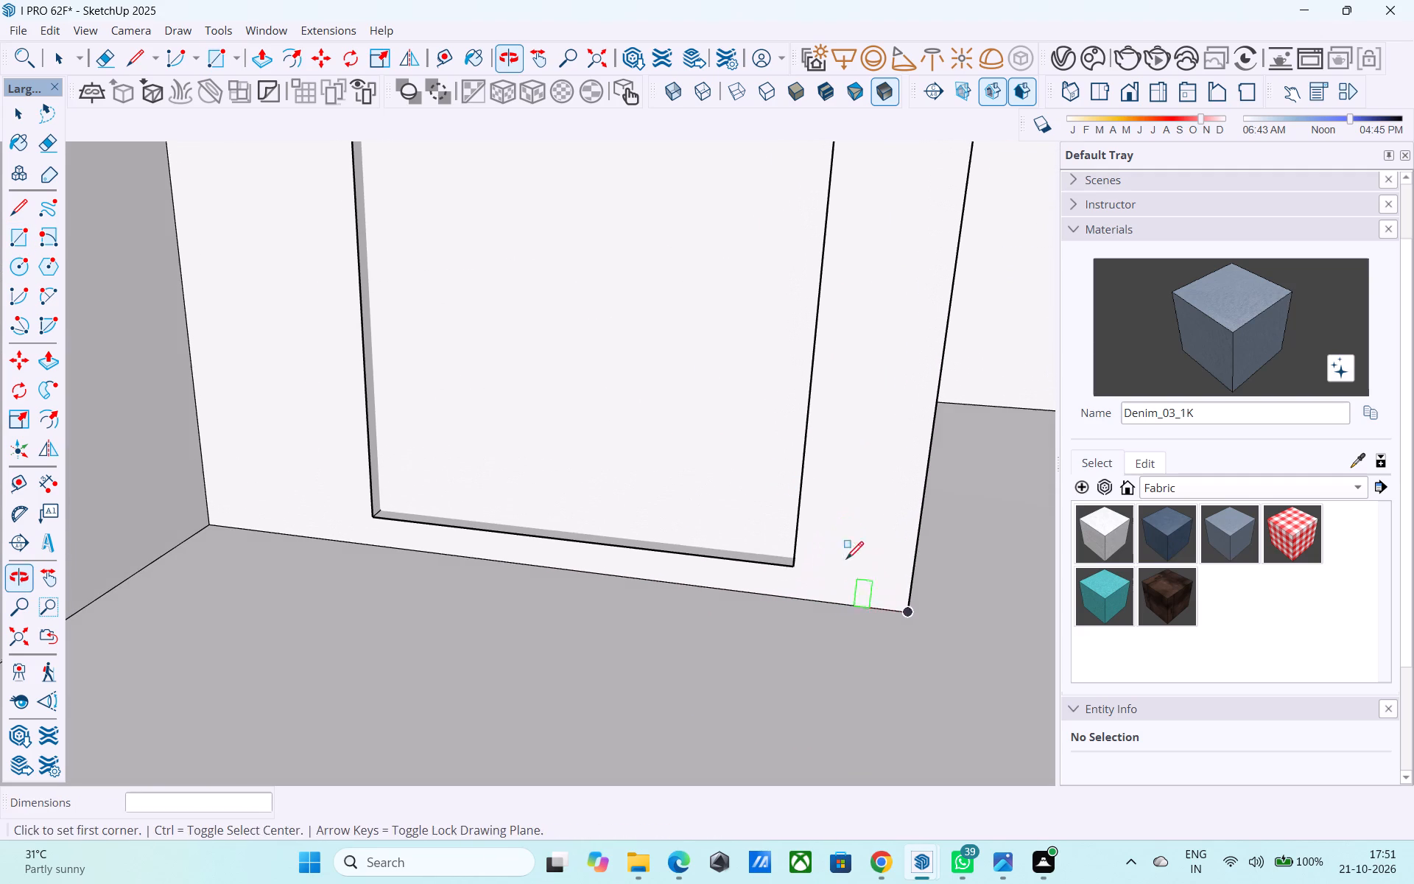
key("space")
left_click(672, 348)
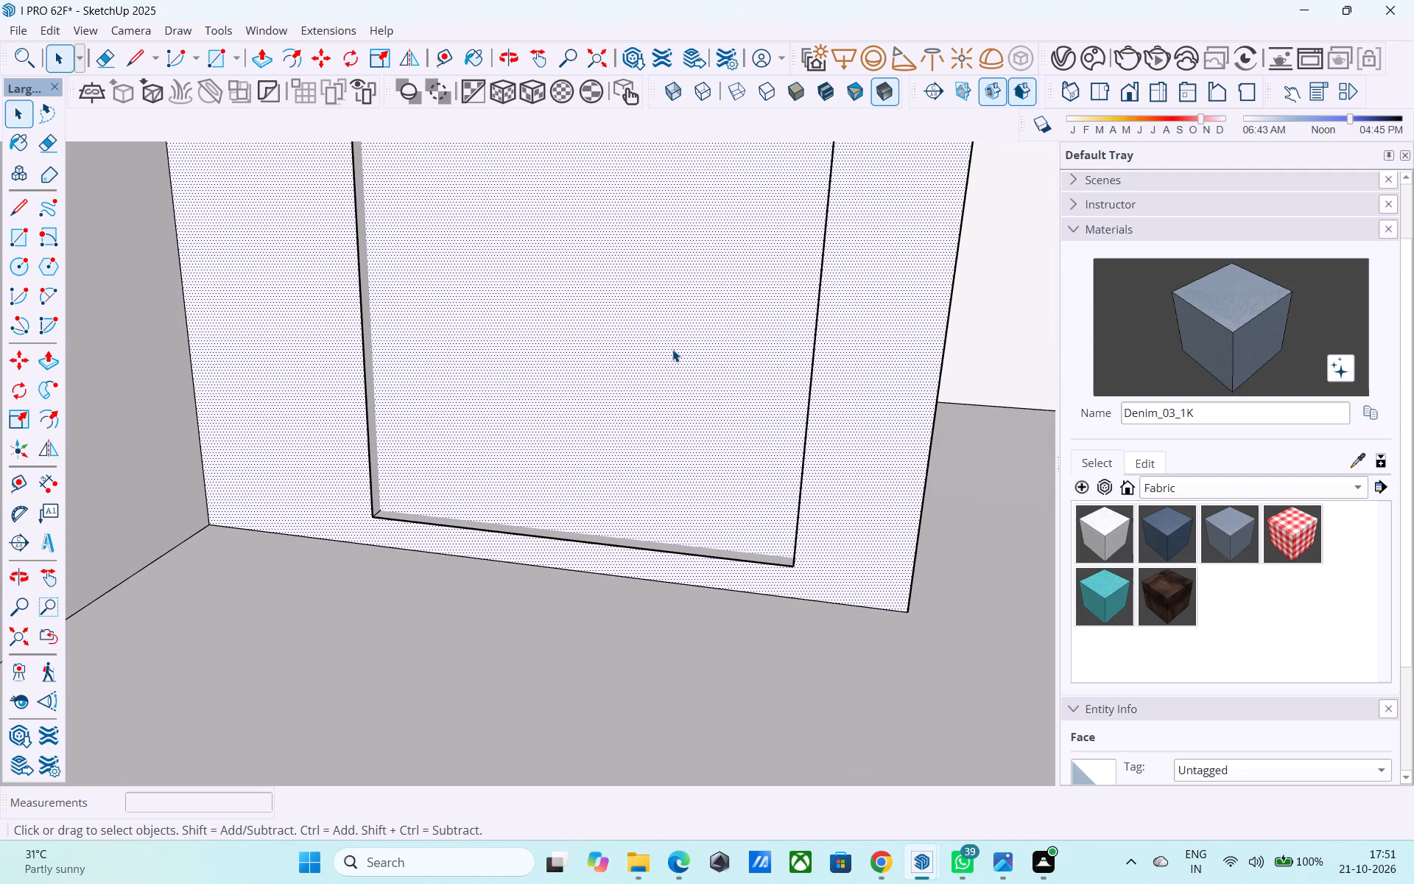
middle_click_drag(667, 368, 1029, 516, "shift")
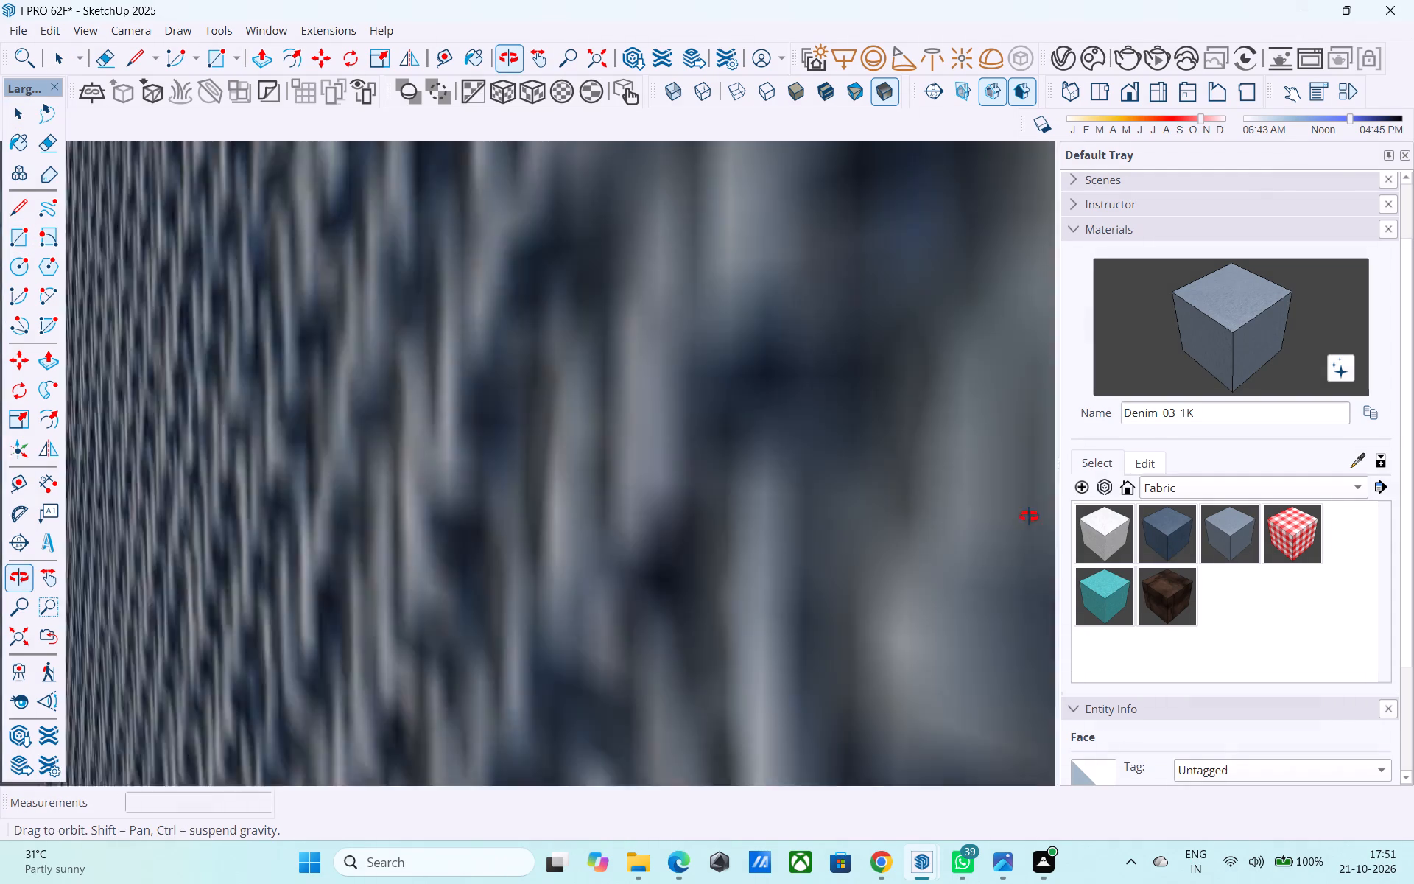
middle_click_drag(1029, 516, 619, 401, "shift")
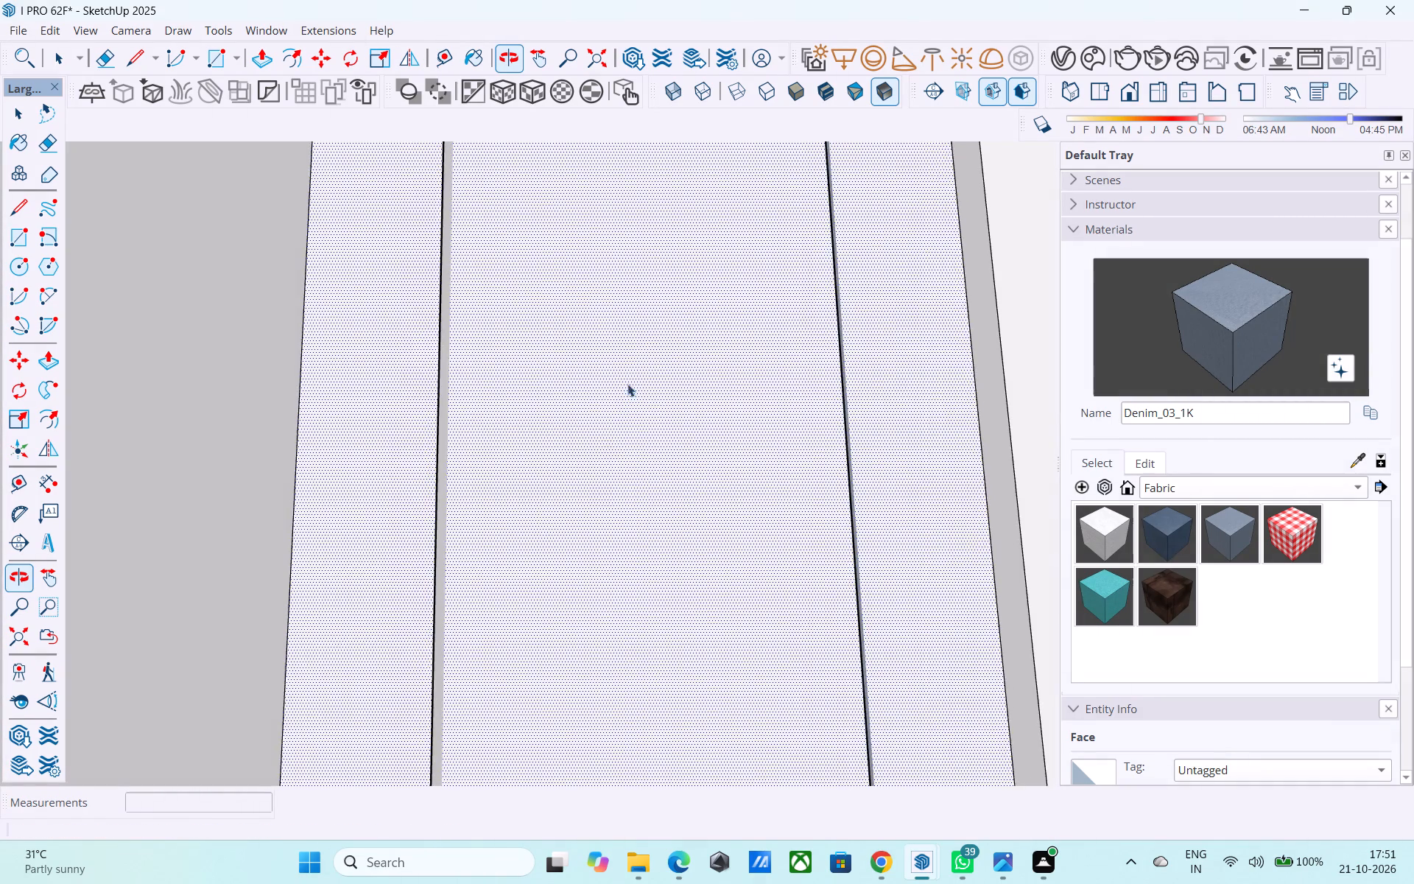
middle_click_drag(645, 338, 619, 739, "shift")
middle_click_drag(622, 437, 622, 469, "shift")
scroll(471, 259, "up", 1)
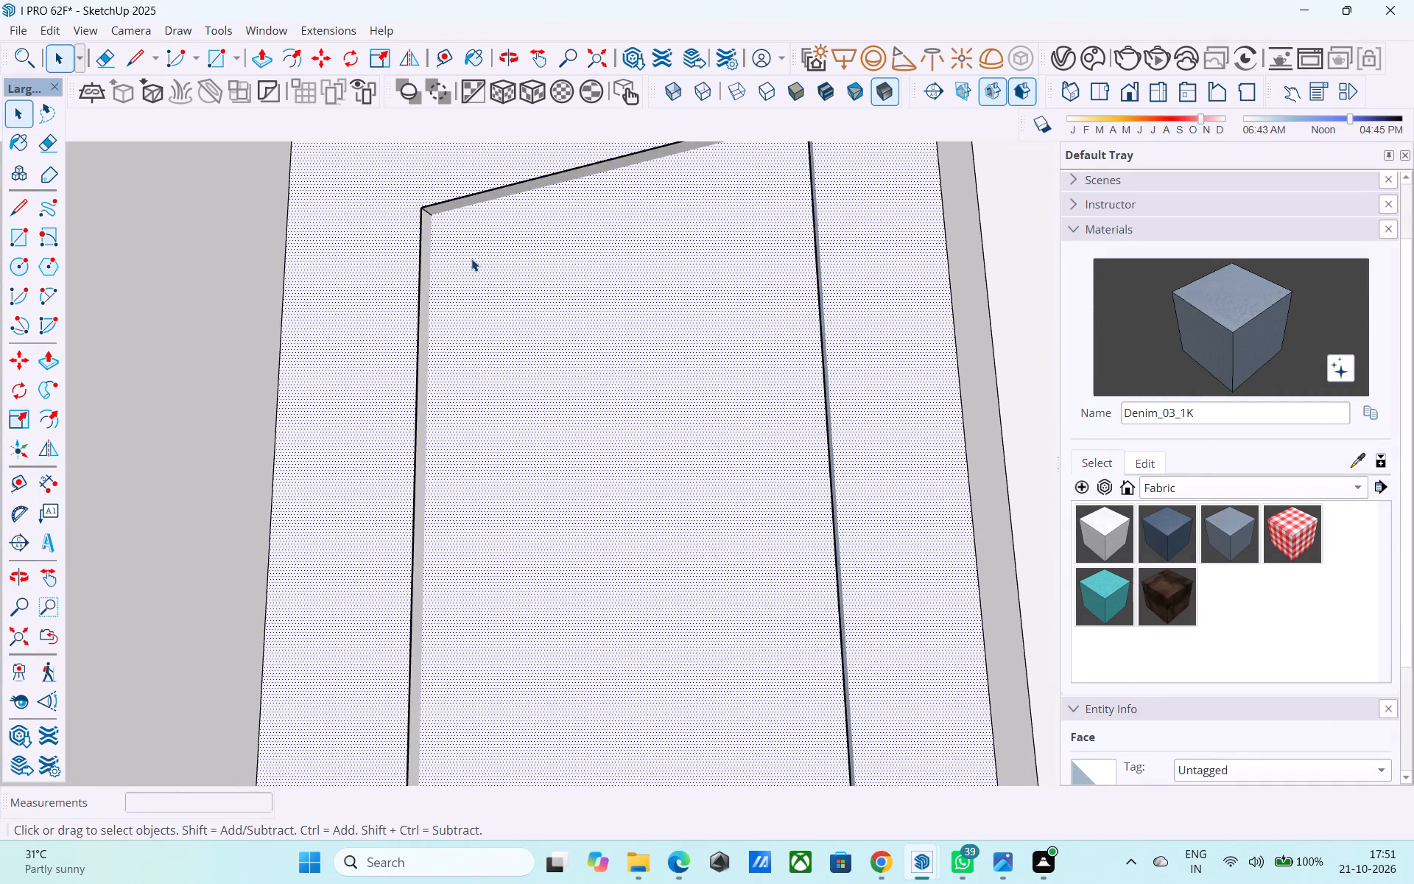
key("r")
left_click(432, 214)
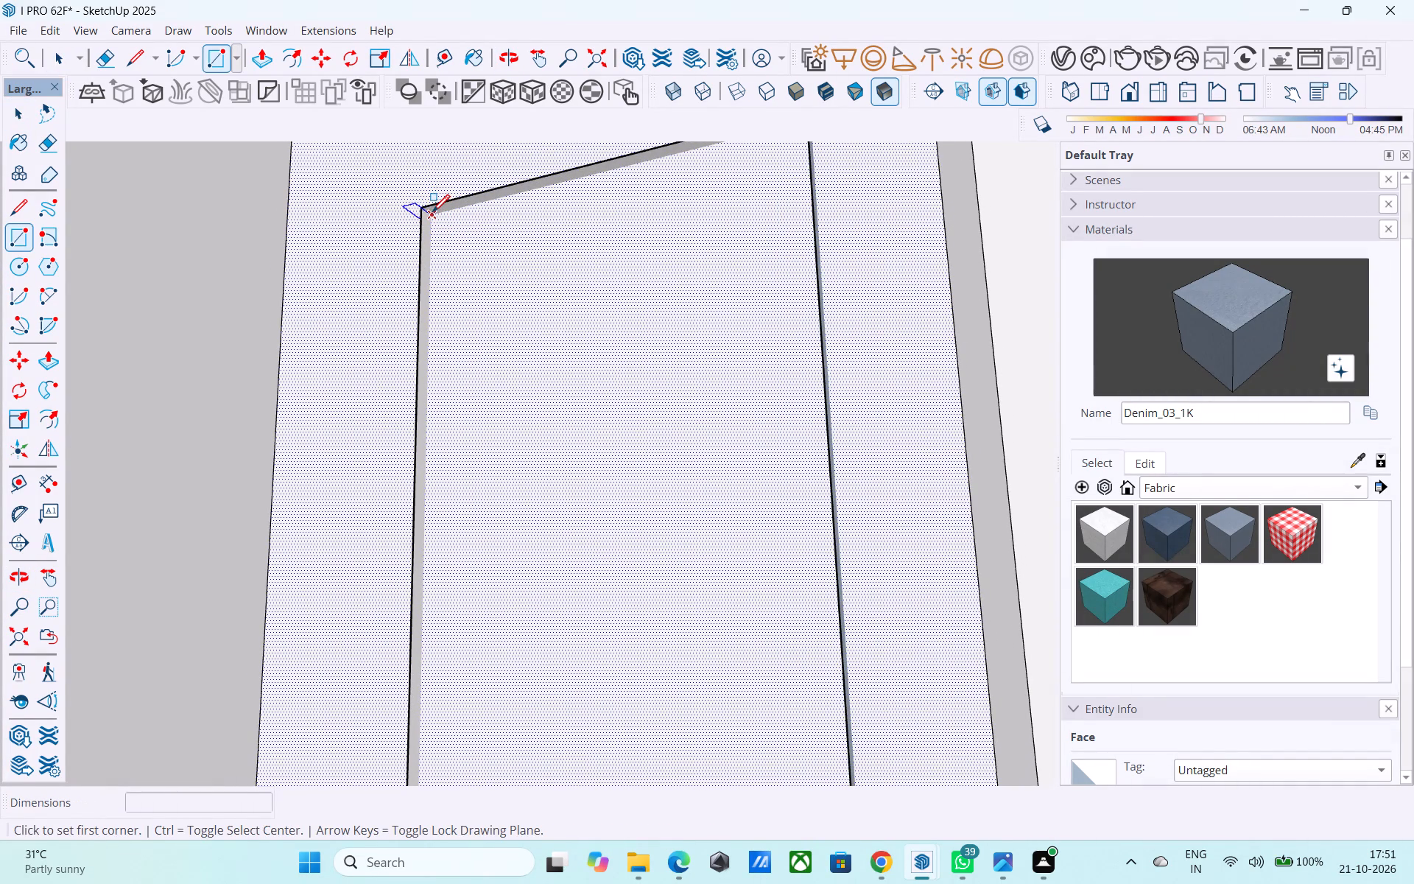
scroll(673, 447, "down", 1)
middle_click_drag(666, 418, 672, 231, "shift")
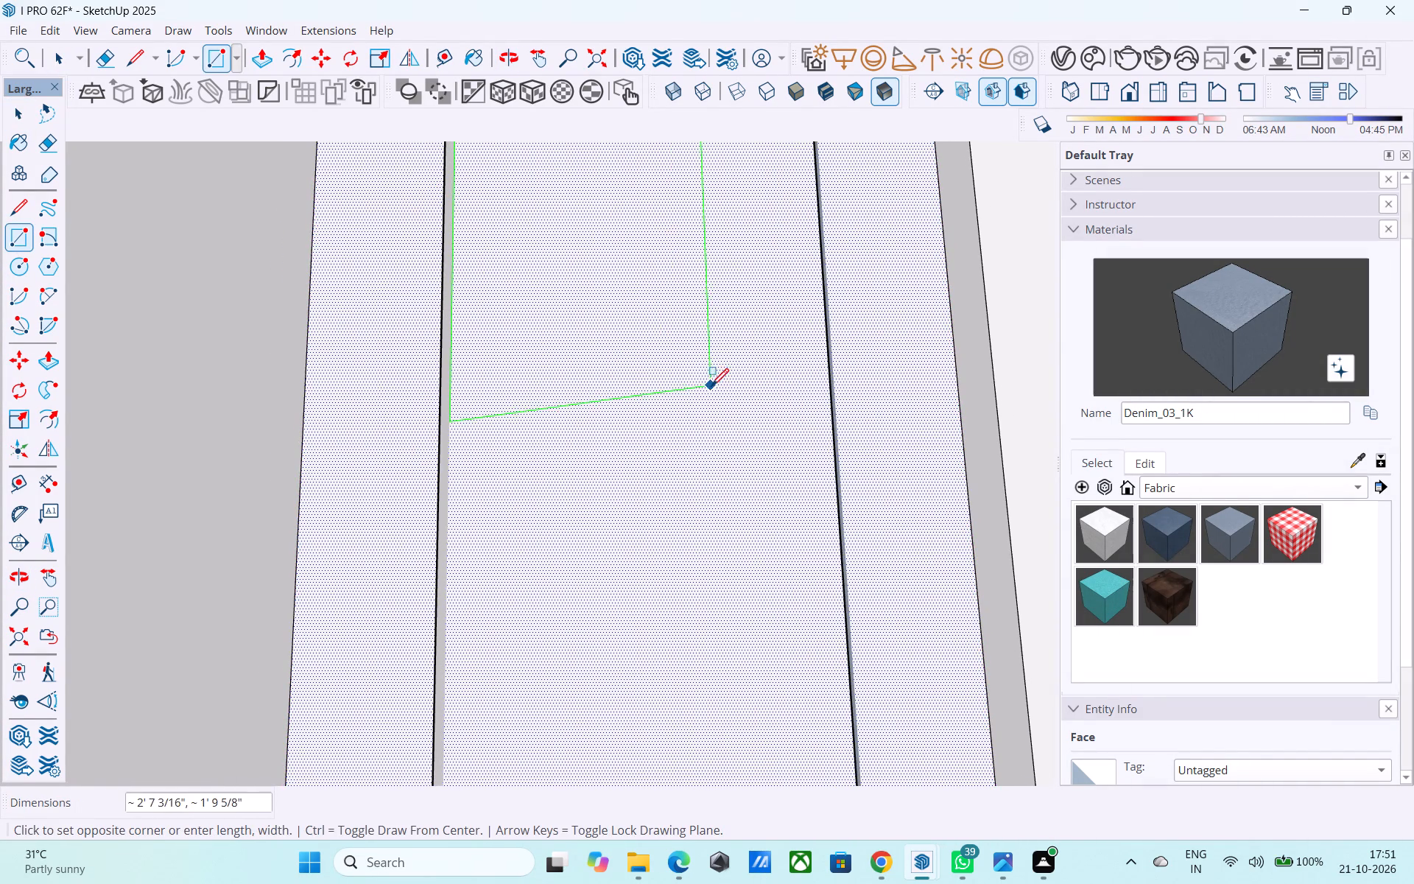
middle_click_drag(725, 485, 730, 193)
middle_click_drag(775, 502, 752, 352, "shift")
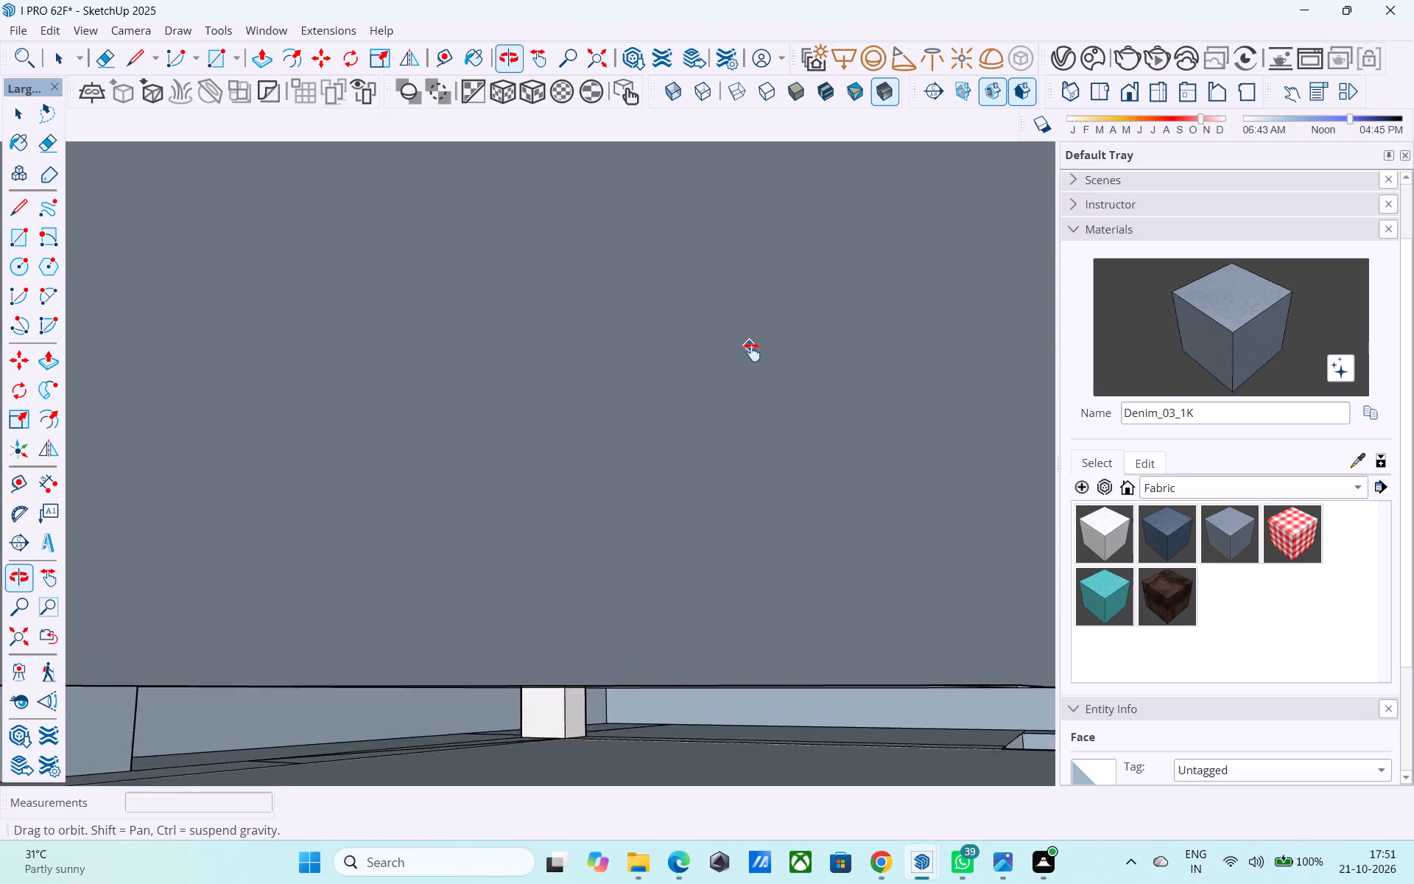
middle_click_drag(752, 352, 963, 662, "shift")
scroll(880, 677, "up", 7)
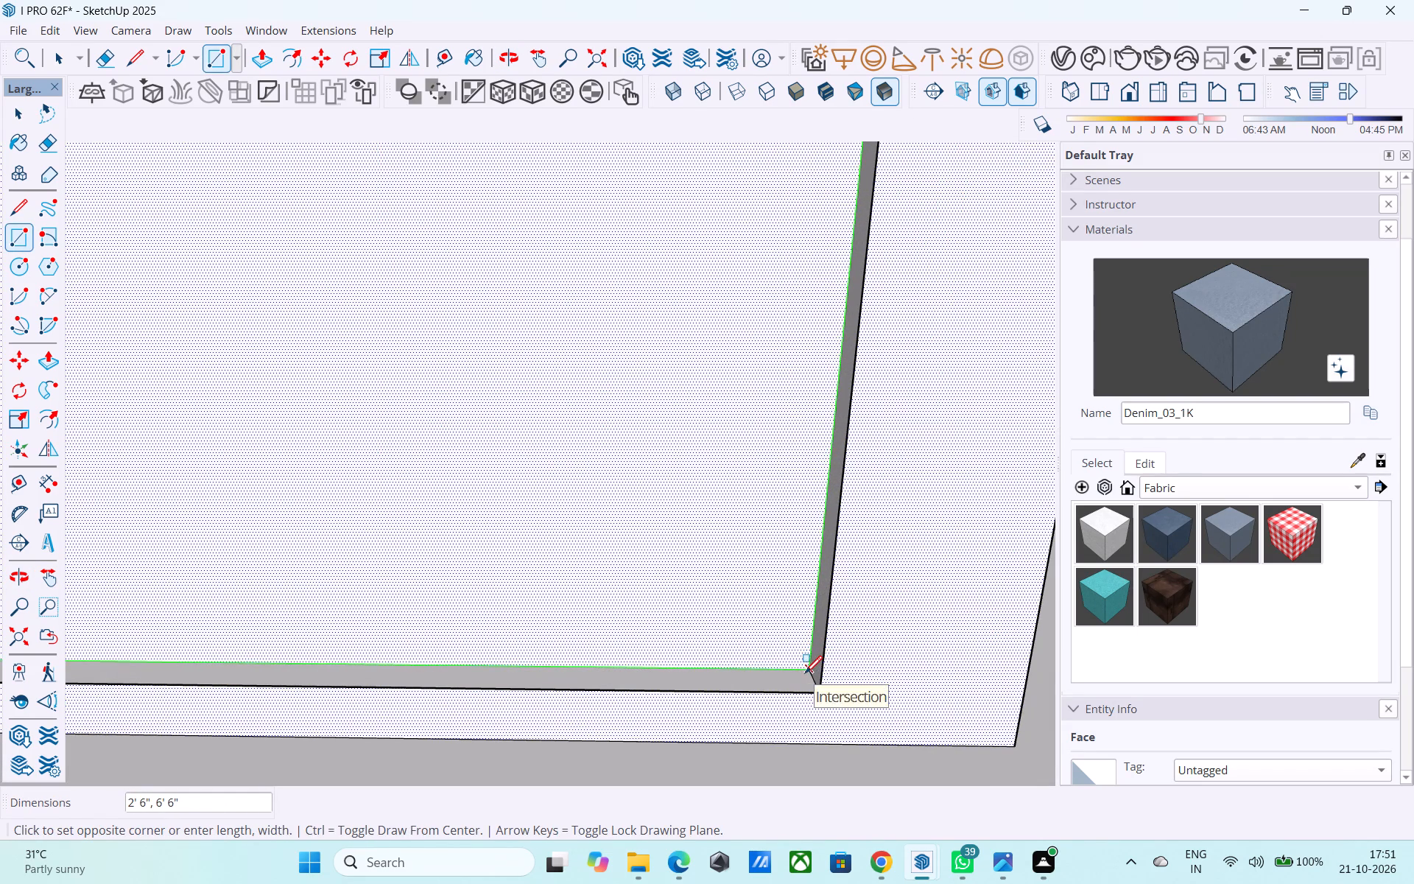
left_click(805, 675)
Delete the inner wall face covering the upper balcony's door opening.
key("space")
left_click(773, 607)
key("Delete")
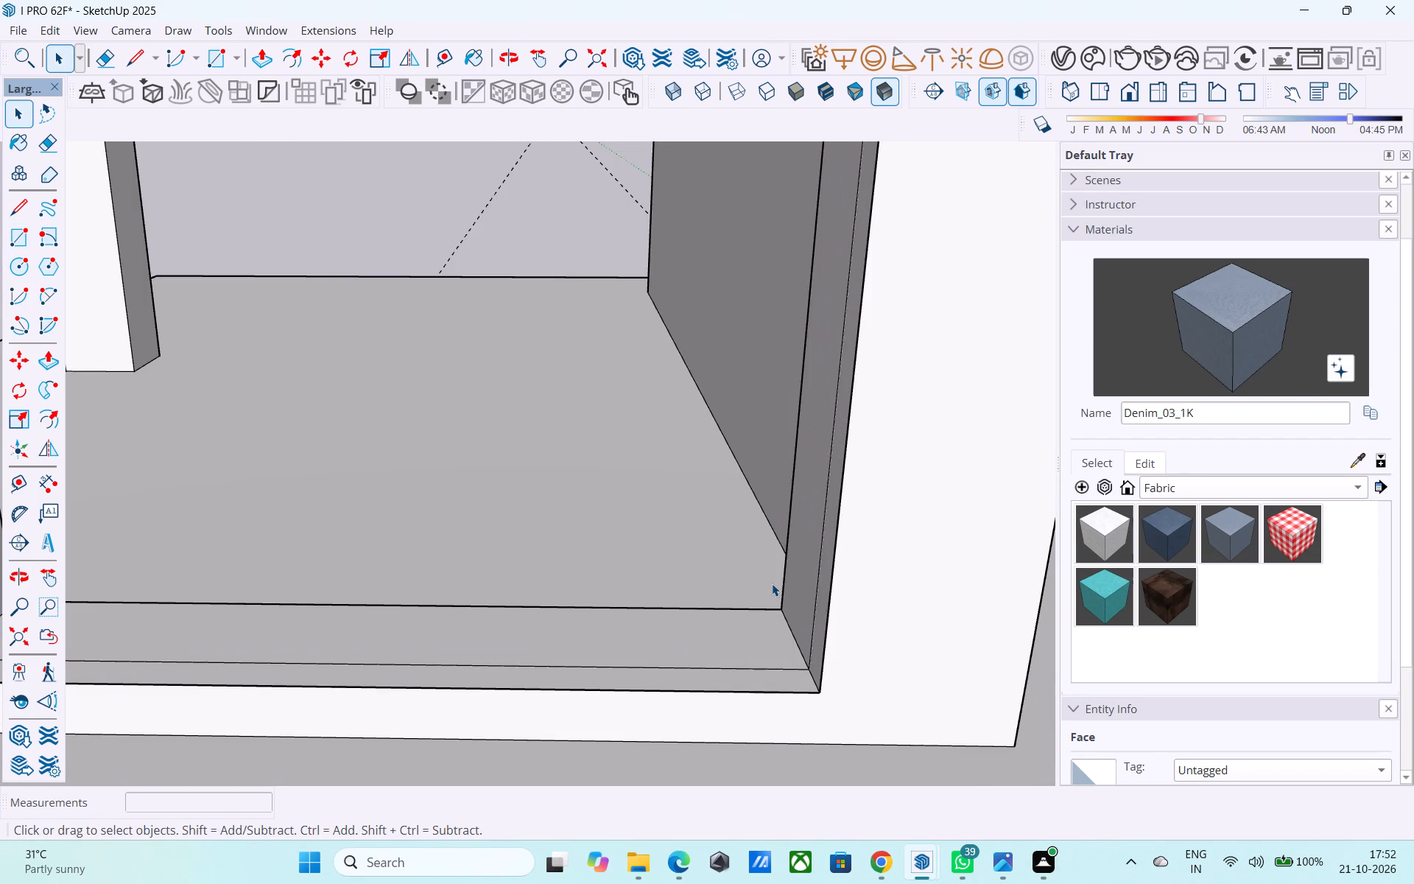
Look around from inside the room and examine the view through the opened balcony doorway.
middle_click_drag(705, 600, 659, 427)
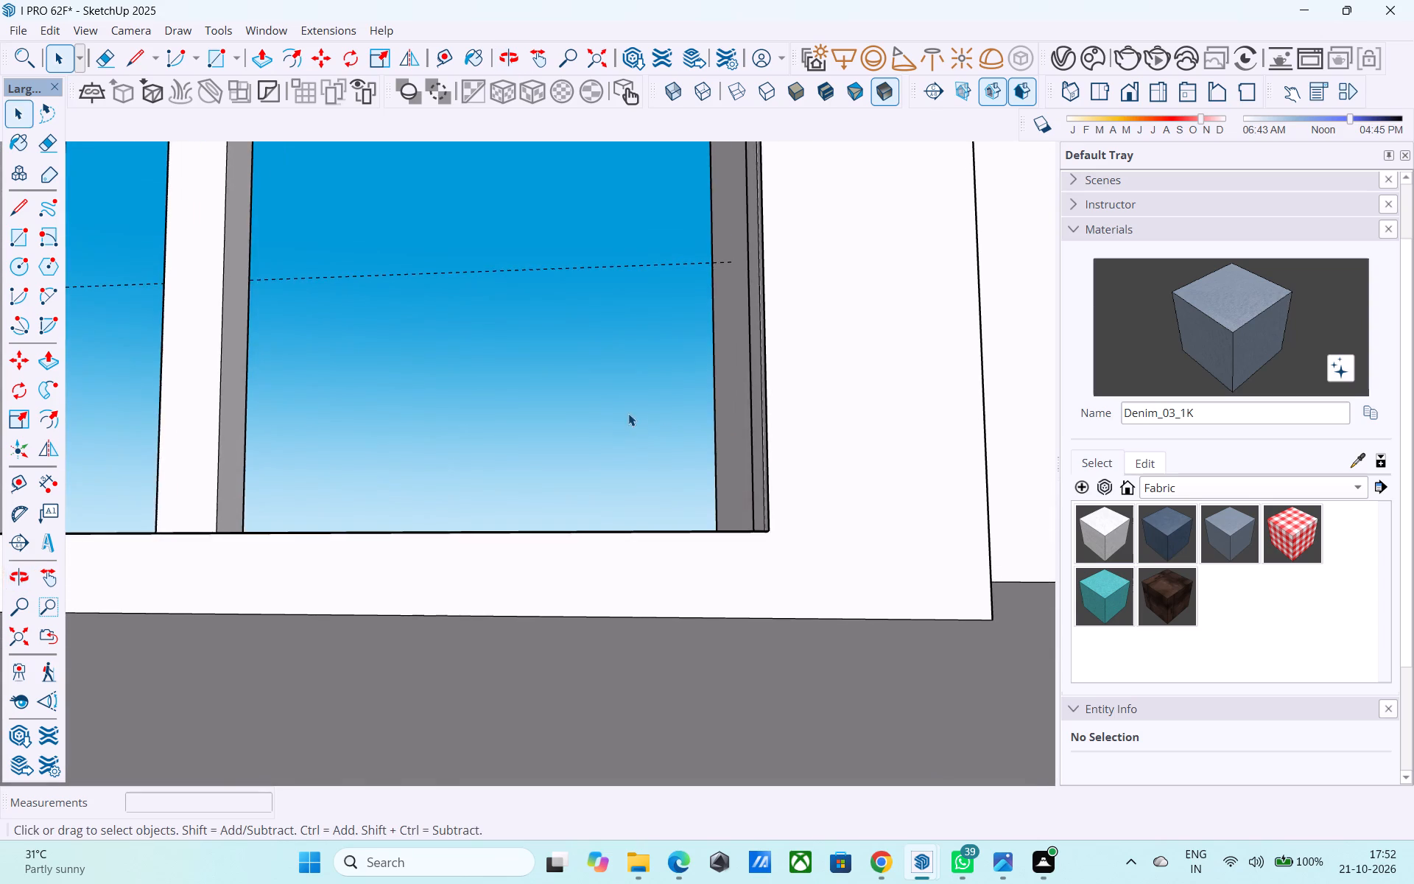
scroll(628, 413, "down", 4)
middle_click_drag(628, 413, 627, 532)
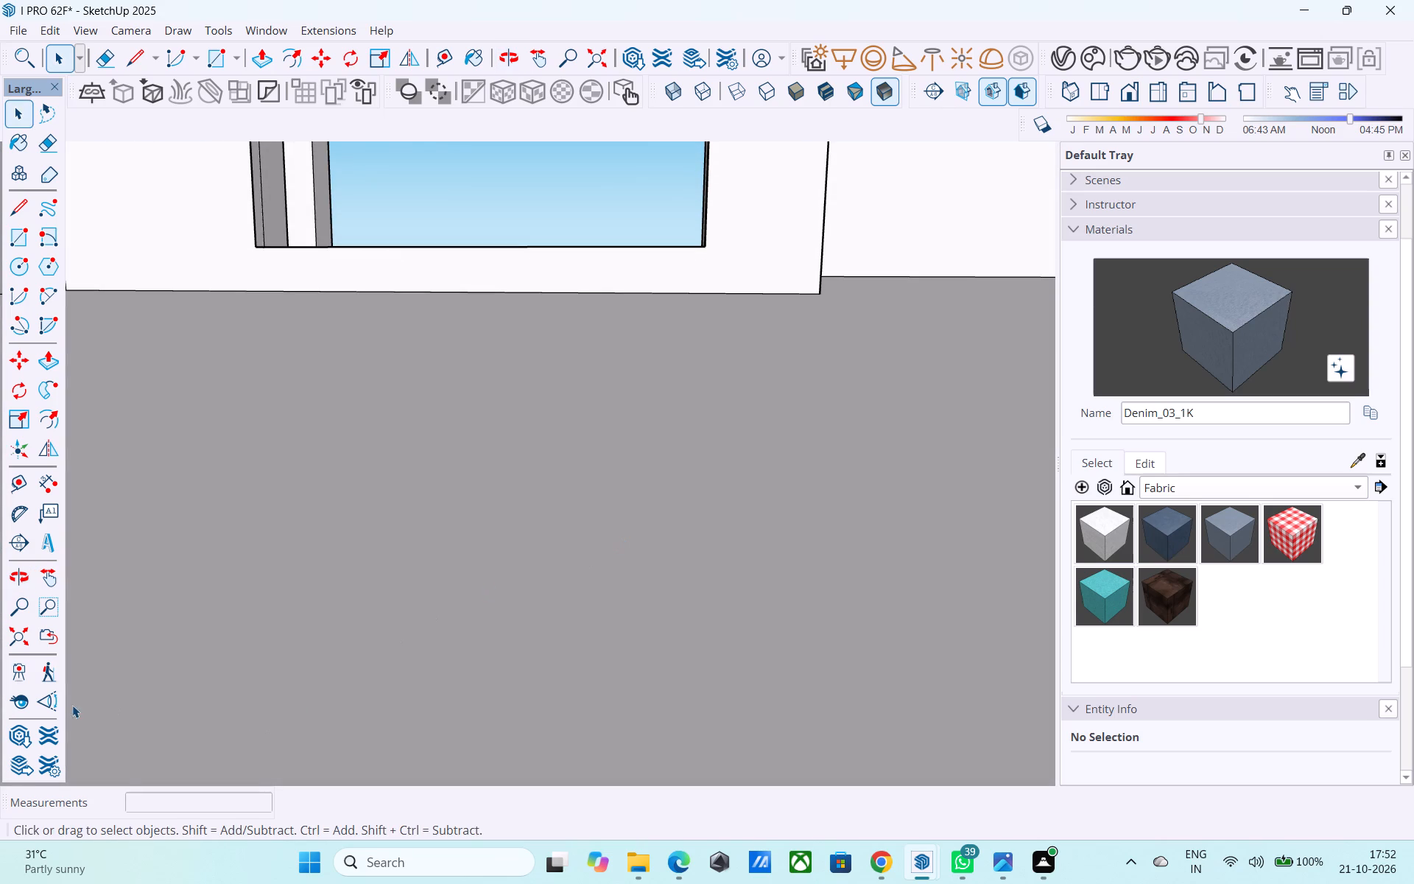
left_click(19, 706)
left_click_drag(523, 512, 526, 388)
left_click_drag(510, 525, 524, 278)
left_click_drag(544, 444, 522, 152)
left_click_drag(510, 332, 489, 350)
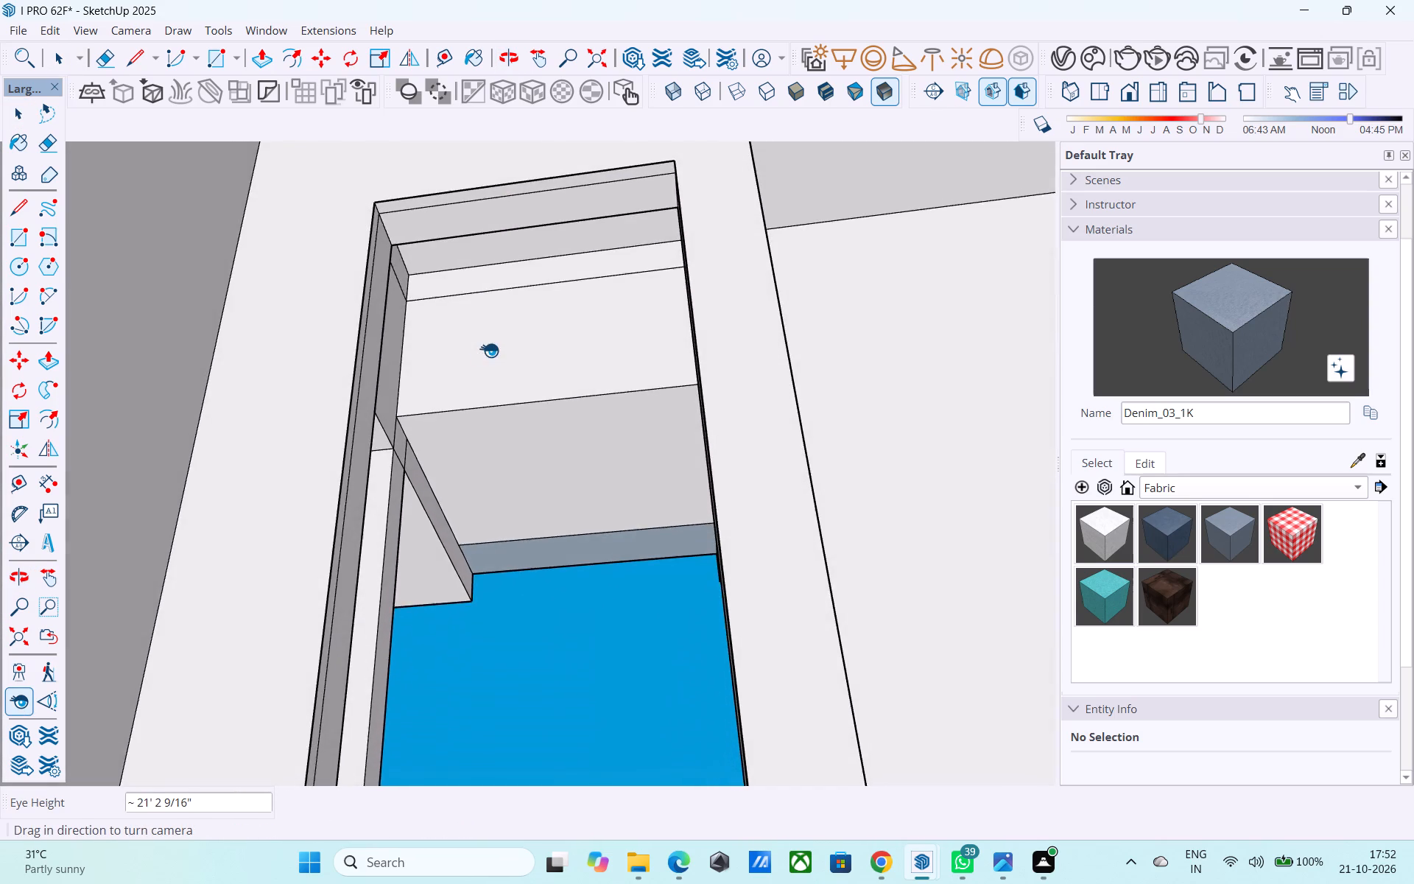
left_click_drag(489, 350, 826, 446)
left_click_drag(520, 340, 233, 239)
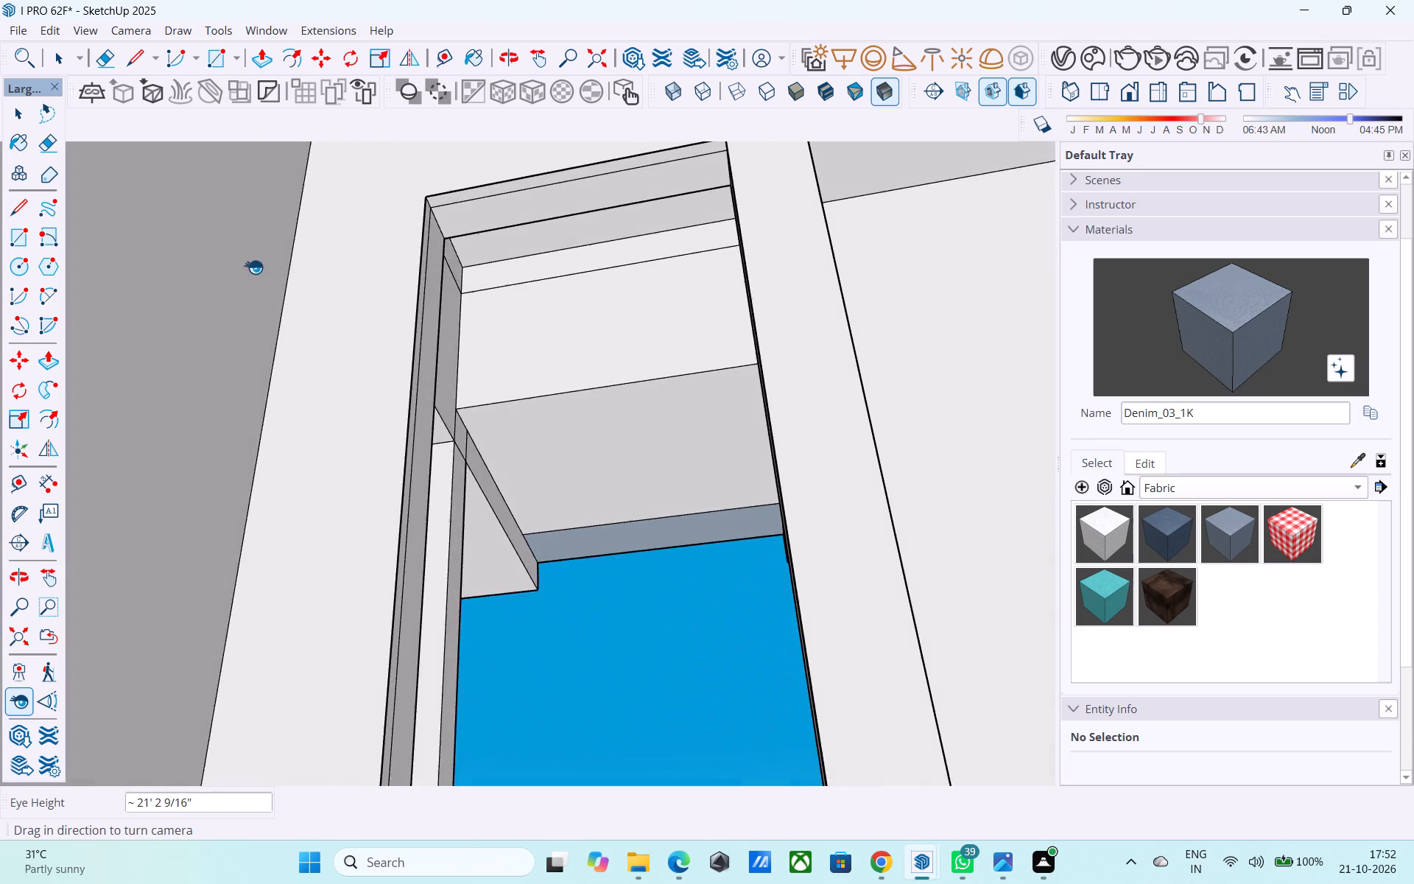
left_click_drag(633, 214, 33, 308)
left_click_drag(475, 234, 972, 255)
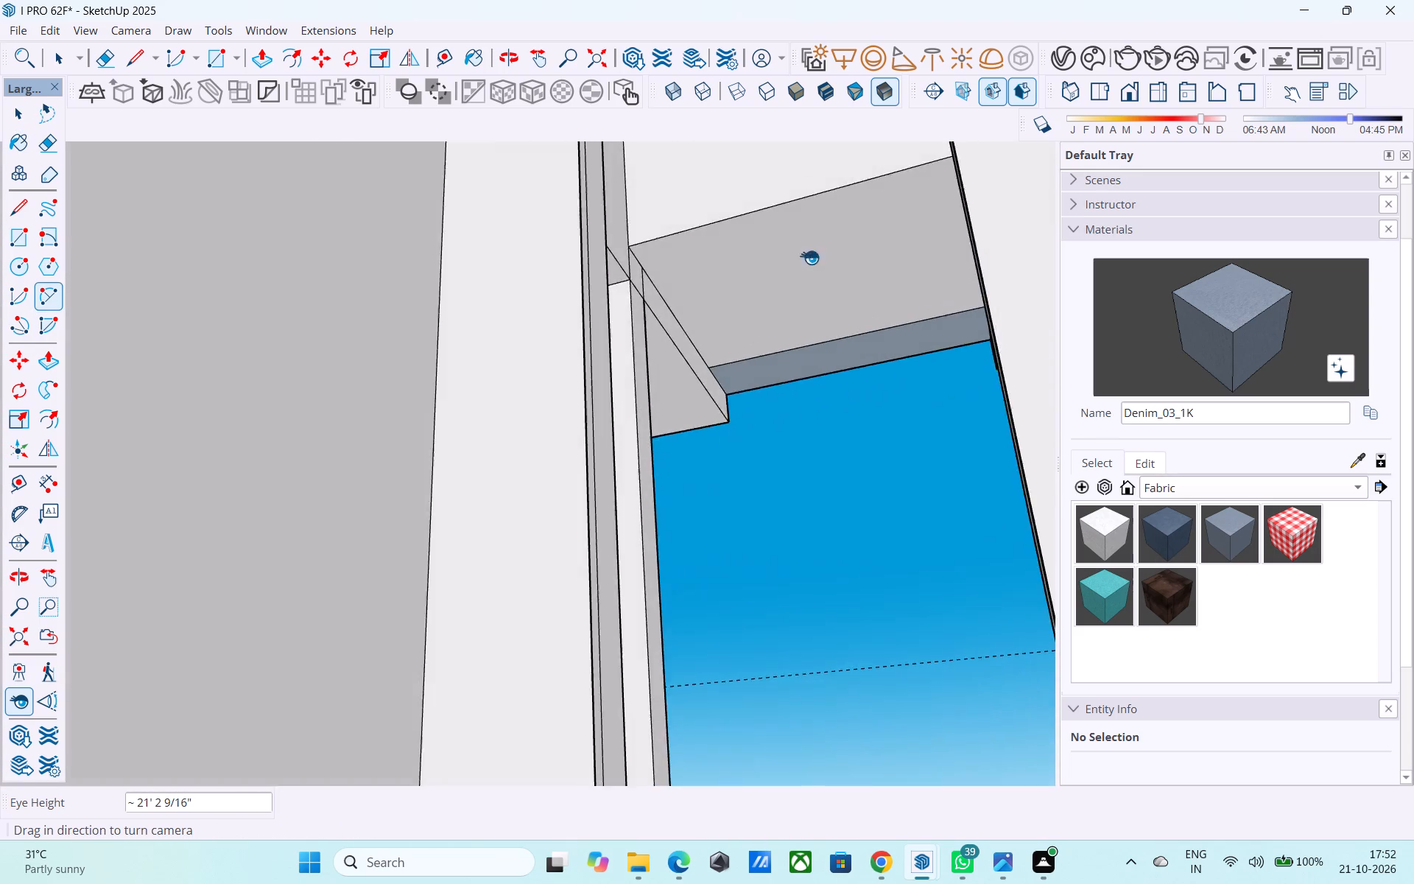
left_click_drag(702, 290, 744, 584)
left_click_drag(778, 248, 778, 234)
left_click_drag(696, 442, 690, 18)
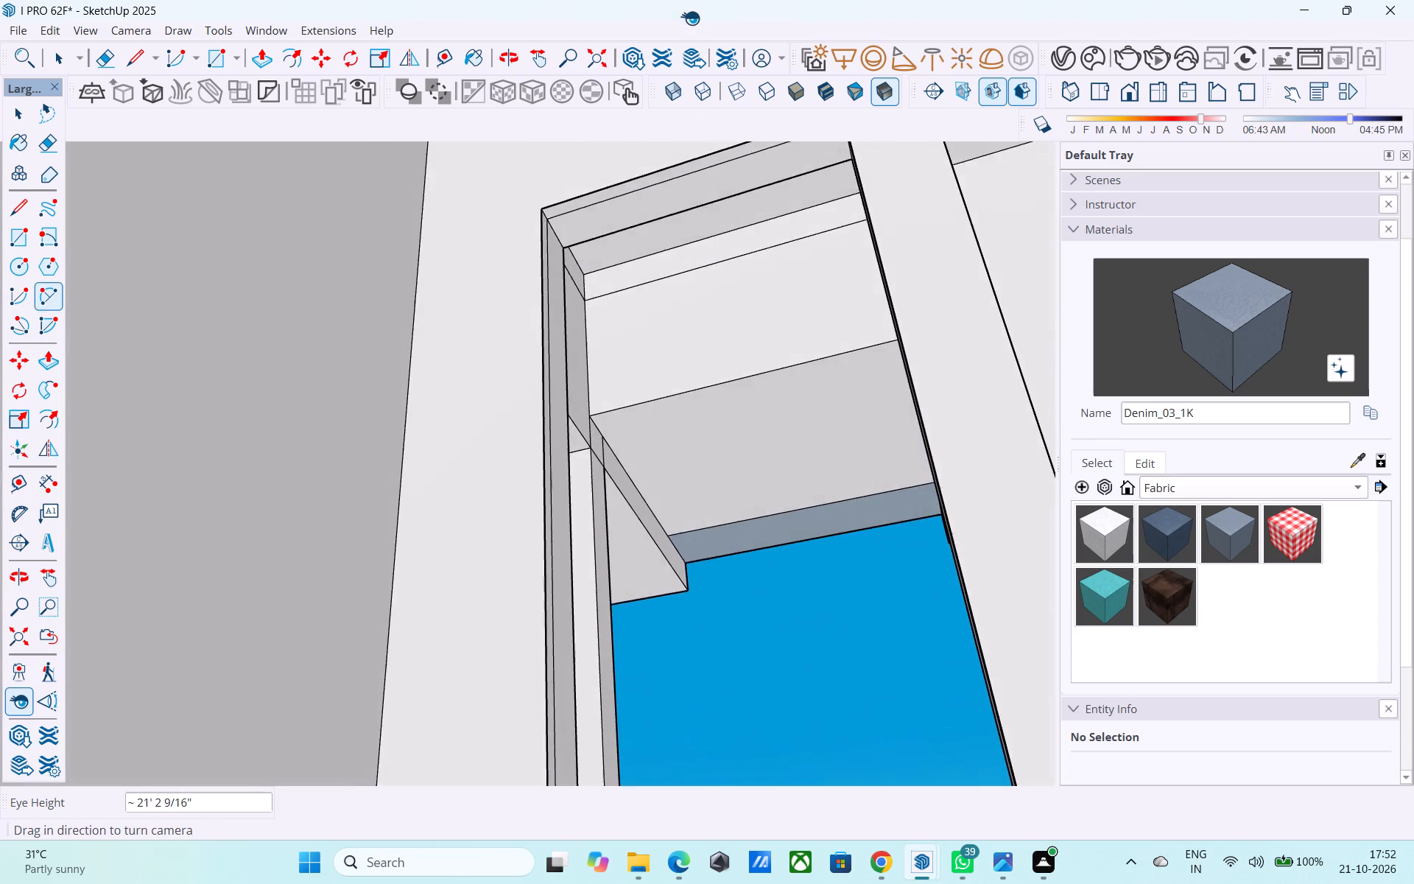
left_click_drag(690, 18, 691, 15)
left_click_drag(642, 339, 703, 303)
left_click_drag(644, 388, 685, 599)
scroll(684, 545, "up", 5)
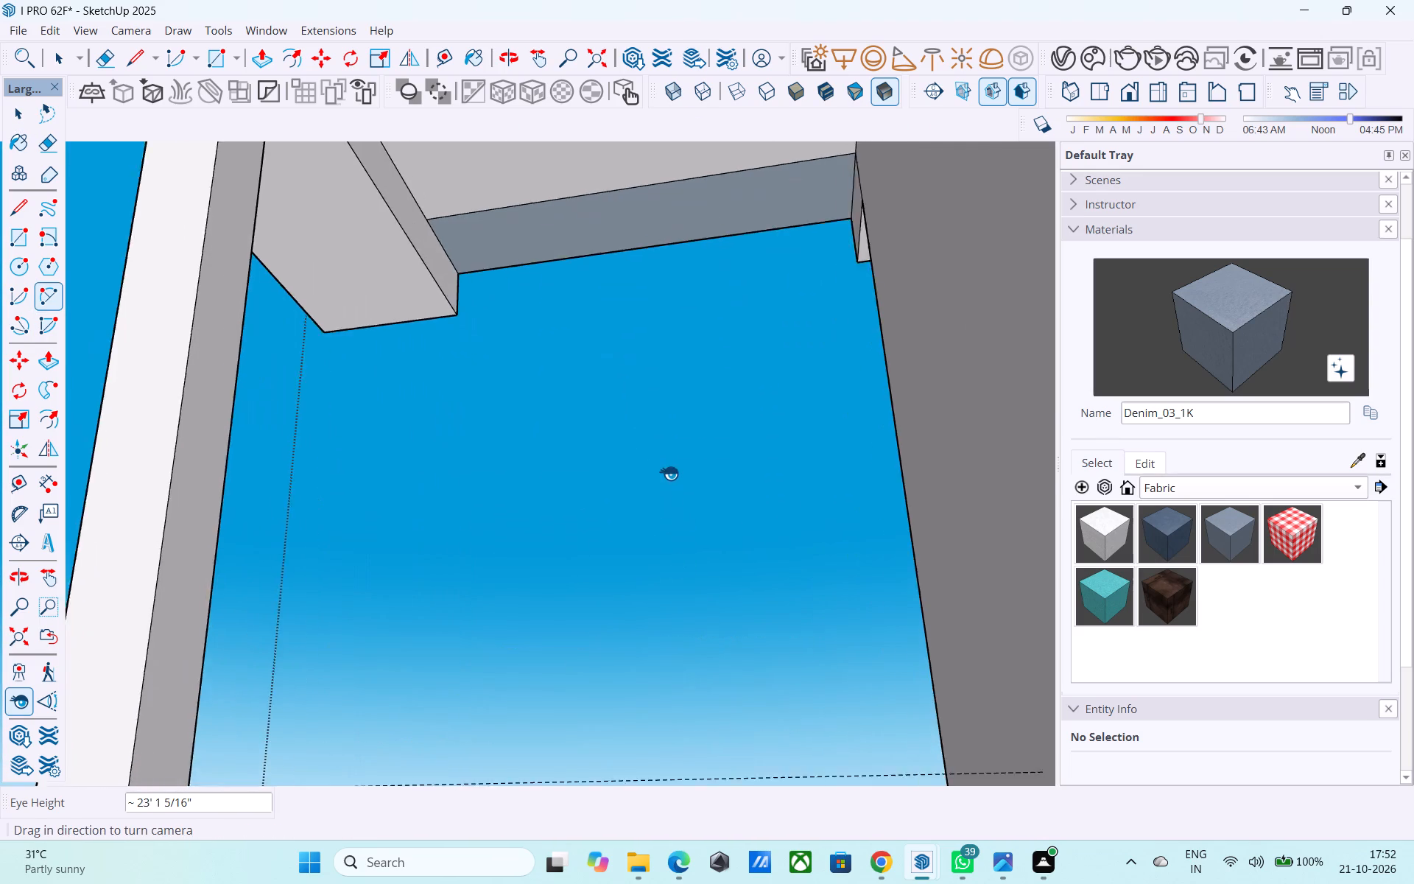
scroll(669, 473, "up", 8)
scroll(657, 444, "down", 1)
scroll(657, 444, "up", 20)
scroll(657, 444, "up", 6)
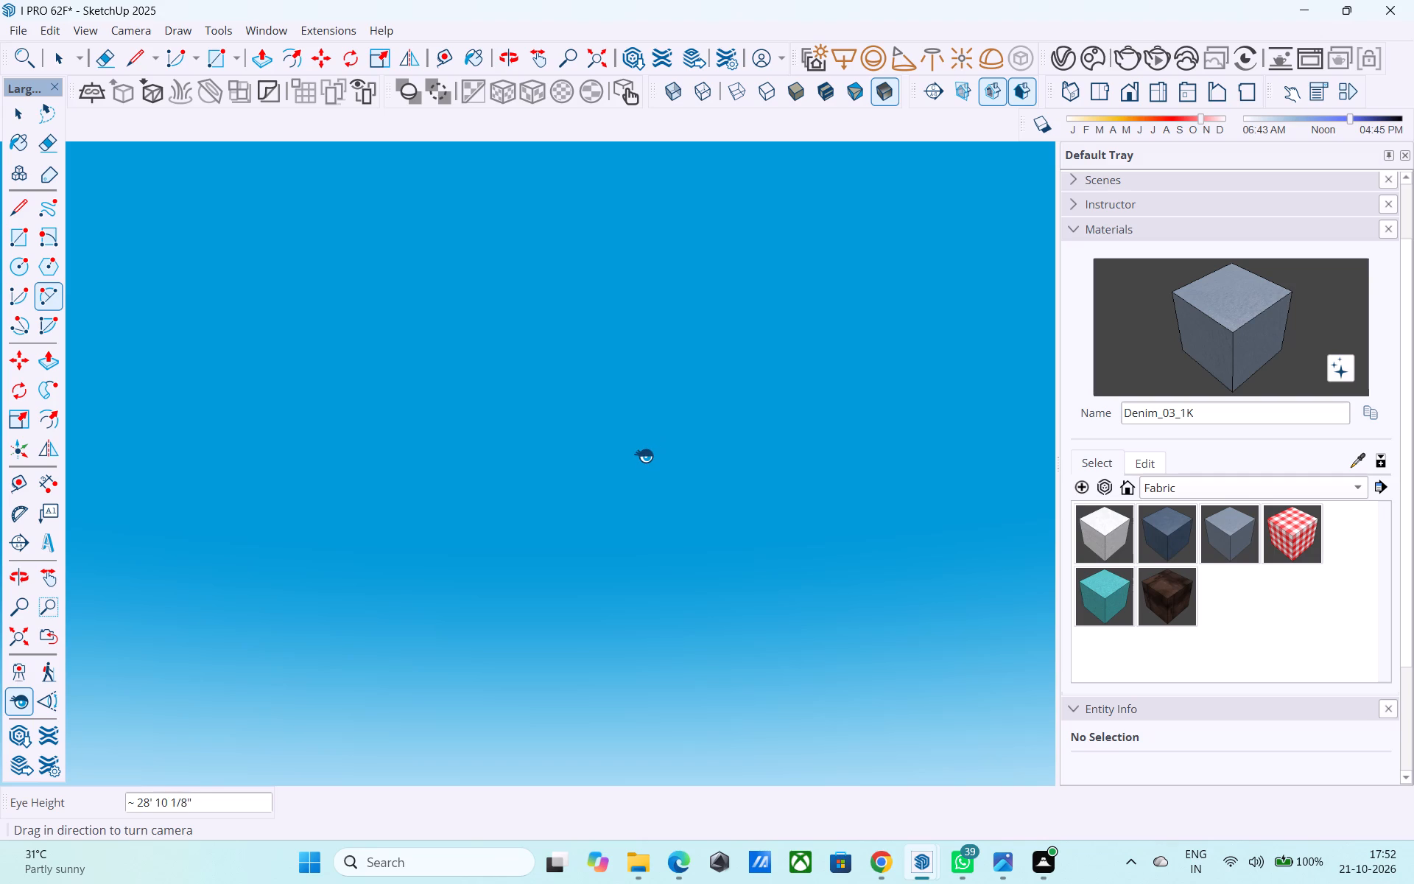
scroll(644, 455, "up", 8)
left_click_drag(644, 460, 328, 494)
left_click_drag(673, 424, 0, 689)
left_click_drag(796, 504, 0, 535)
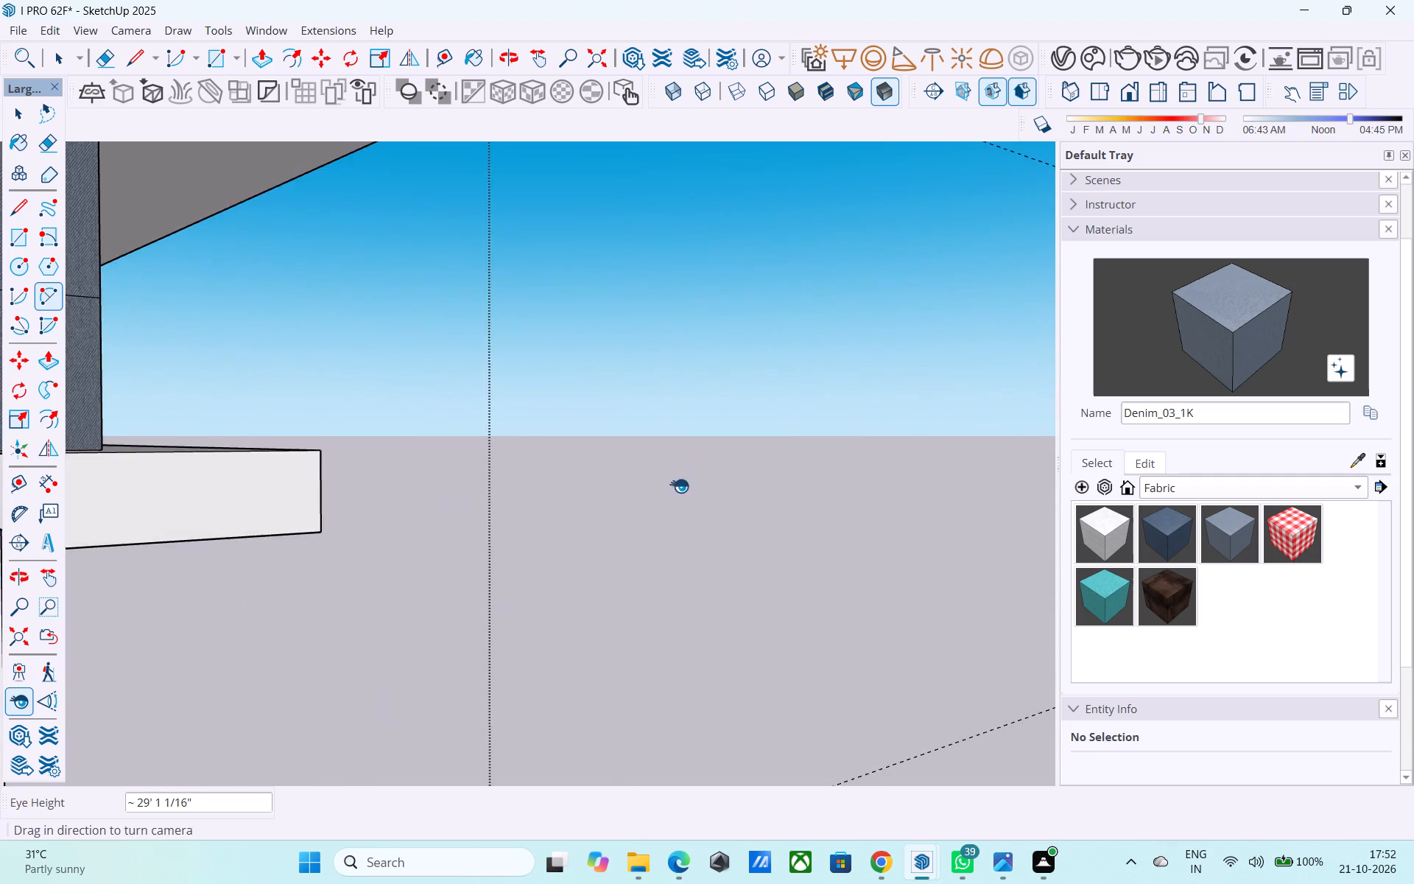
left_click_drag(679, 485, 219, 525)
Examine the building's exterior corner, from the clad balconies up to the top-storey corner opening.
scroll(252, 494, "down", 20)
scroll(252, 494, "down", 1)
middle_click_drag(552, 590, 425, 559)
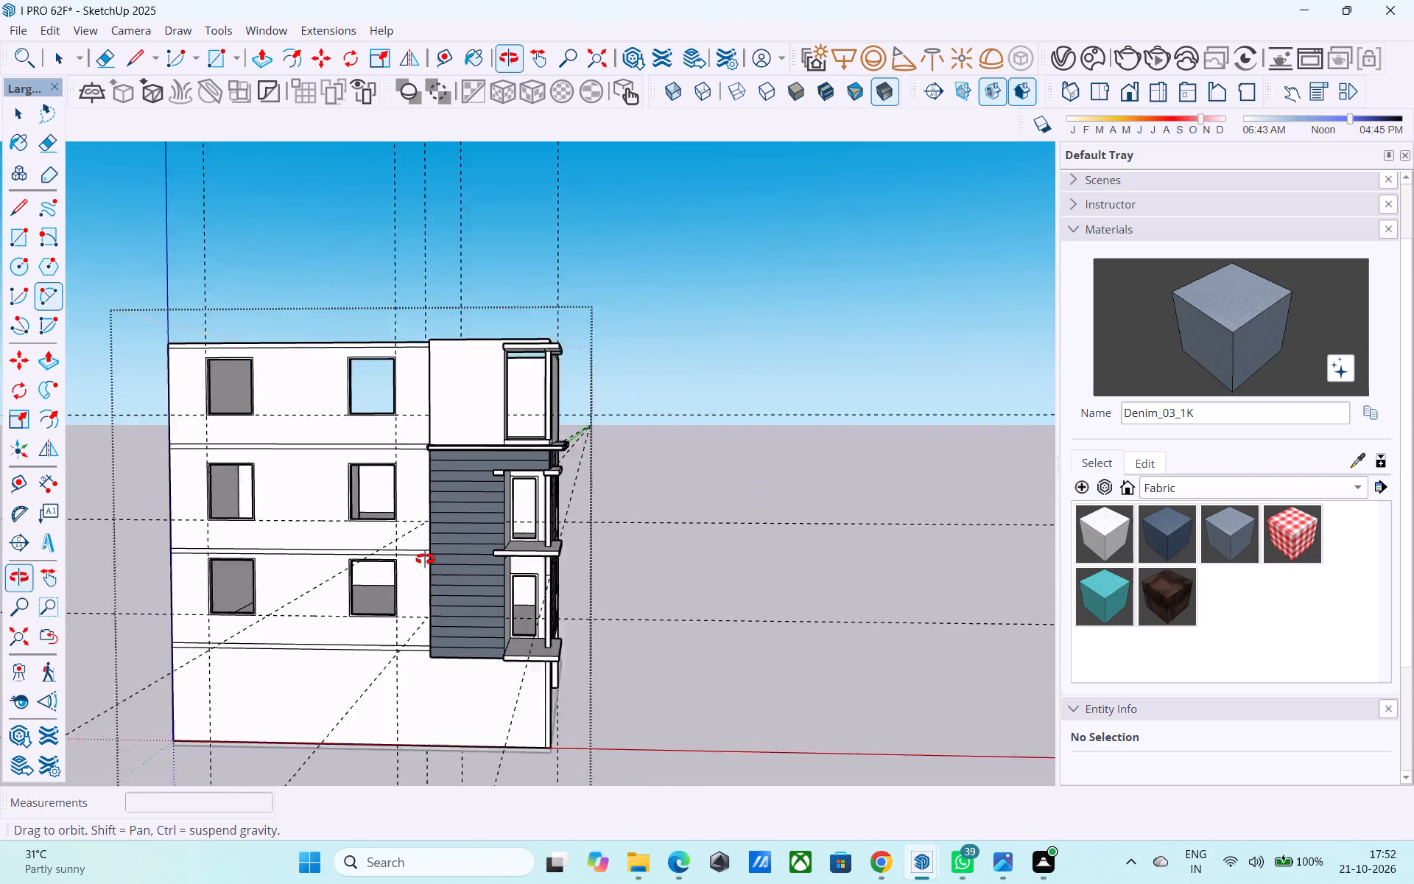
middle_click_drag(425, 559, 416, 557)
scroll(524, 443, "up", 7)
middle_click_drag(446, 481, 507, 429)
scroll(506, 420, "down", 5)
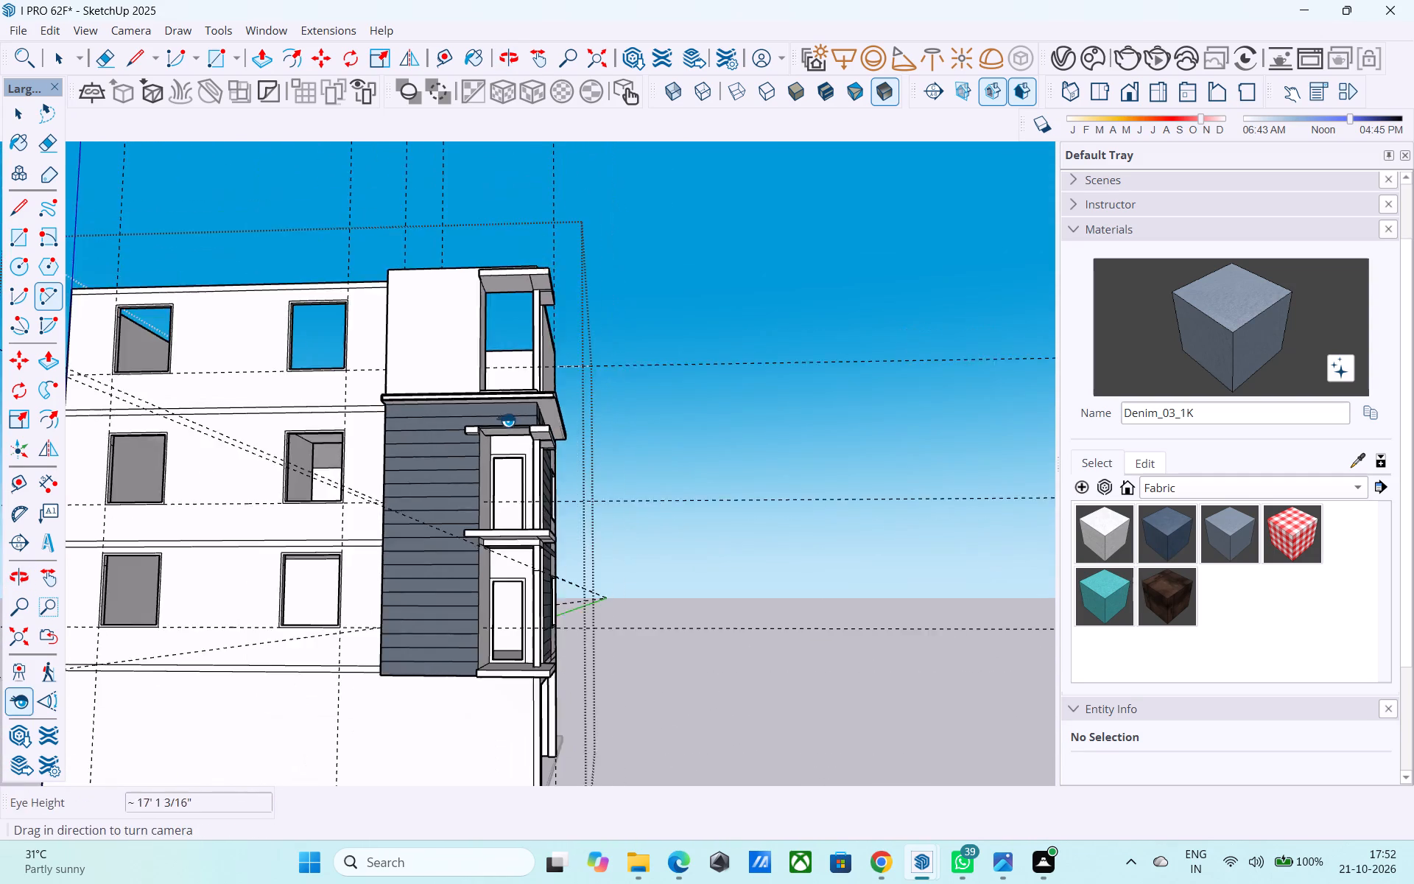
middle_click_drag(506, 420, 505, 471)
scroll(527, 413, "up", 7)
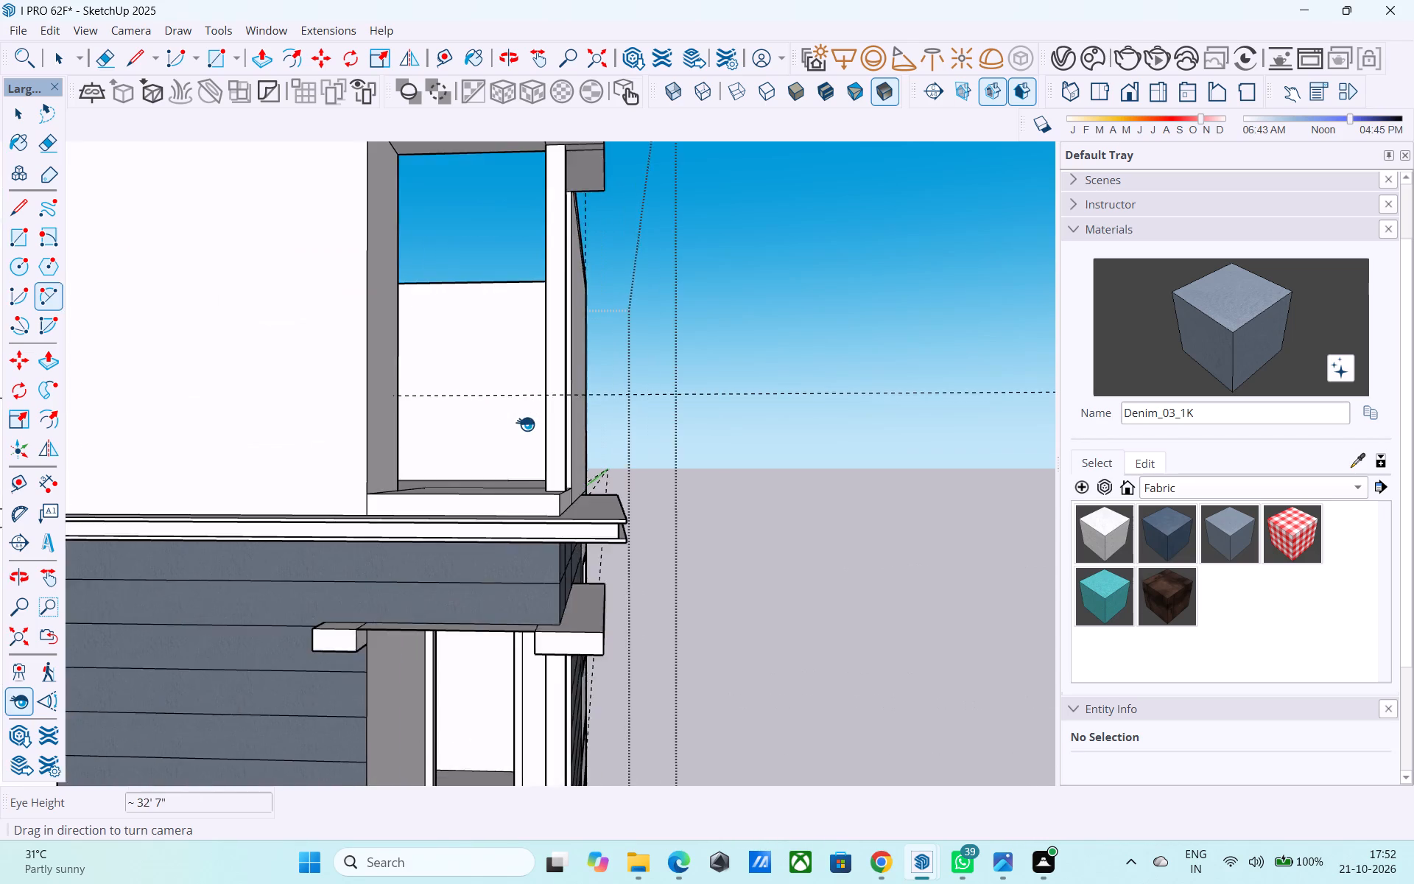
scroll(528, 420, "down", 7)
middle_click_drag(529, 428, 520, 480)
scroll(521, 410, "up", 5)
middle_click_drag(499, 427, 527, 383)
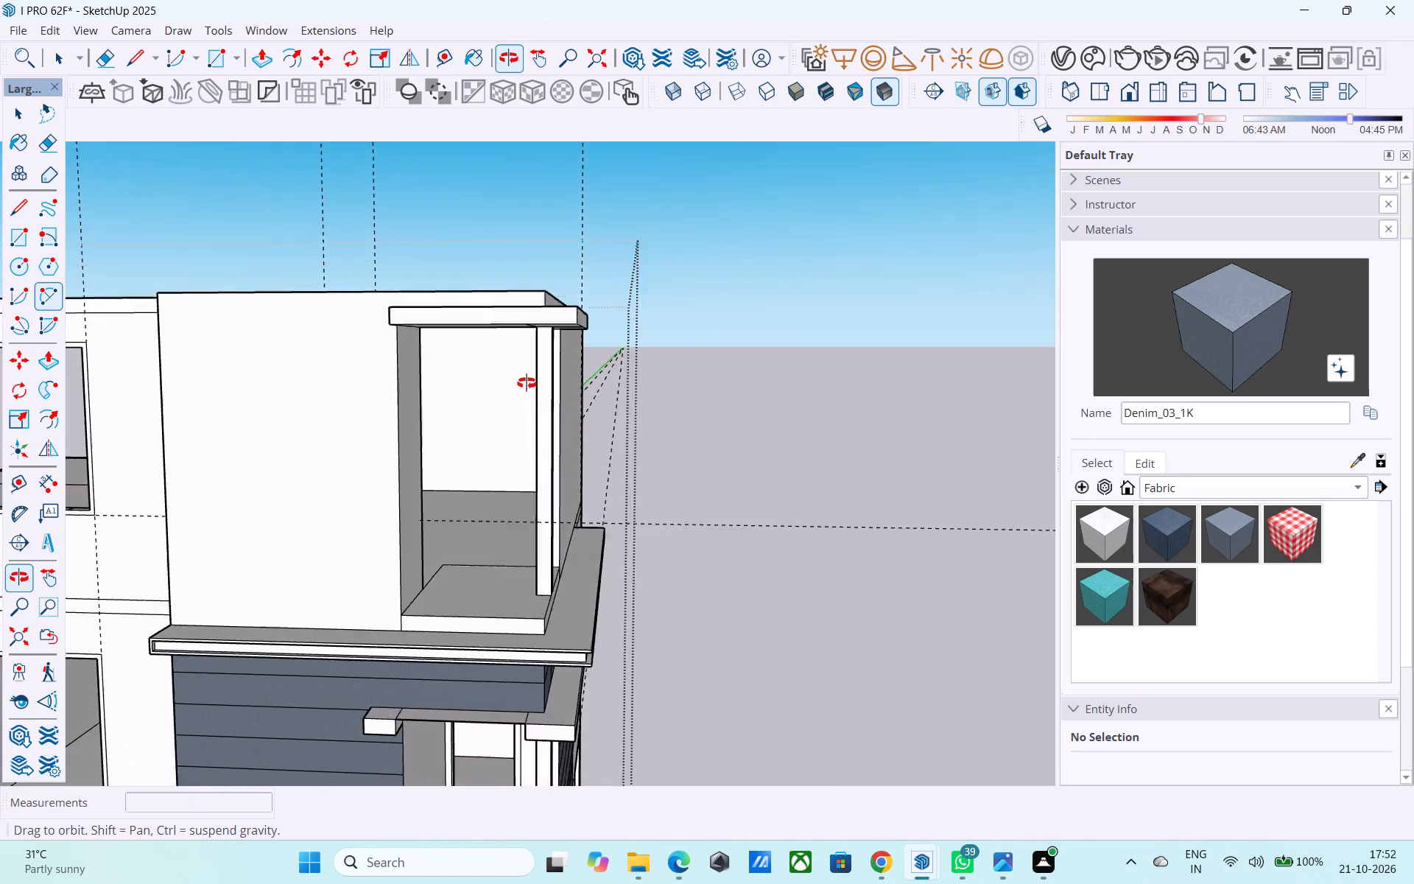
middle_click_drag(527, 383, 527, 385)
scroll(527, 385, "down", 4)
Copy the vertical side edge of the top-storey corner opening 6" along the inner wall, away from the corner.
middle_click_drag(522, 413, 834, 648)
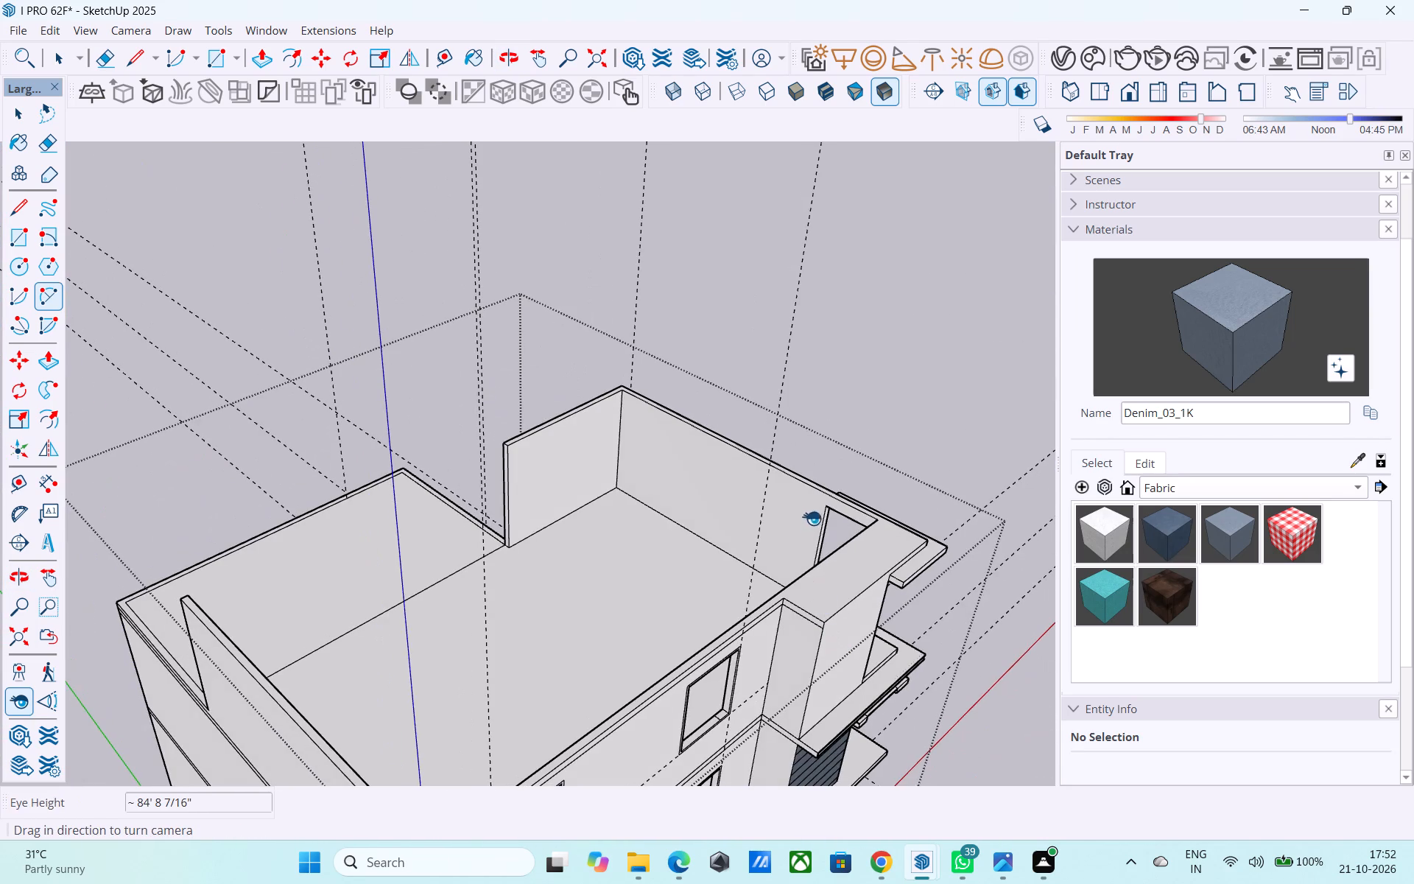
middle_click_drag(809, 513, 778, 566)
scroll(778, 564, "up", 4)
middle_click_drag(770, 560, 989, 591, "shift")
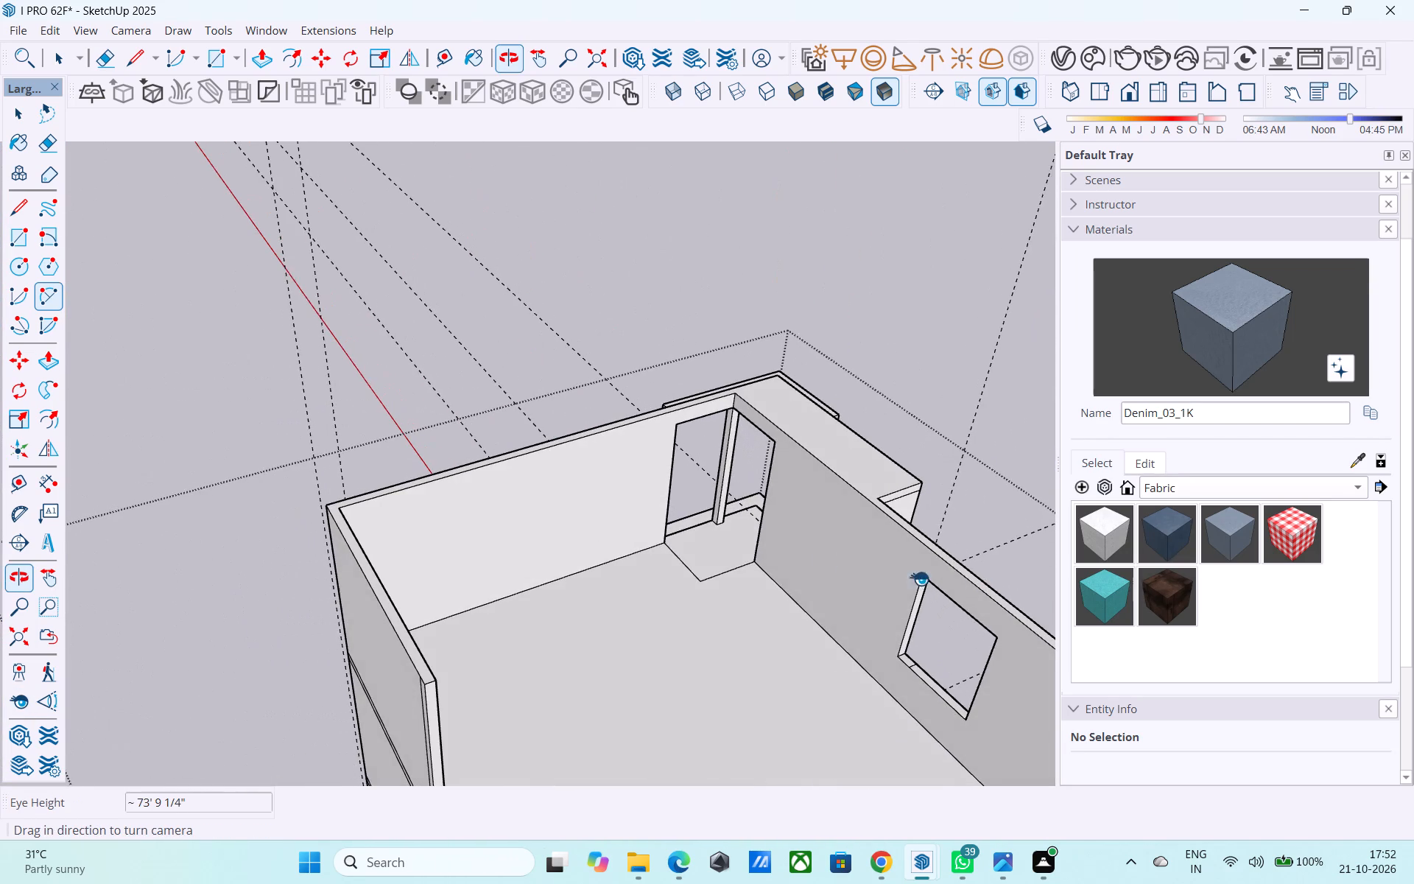
middle_click_drag(740, 495, 899, 548)
scroll(795, 489, "up", 4)
middle_click_drag(726, 458, 736, 522)
scroll(722, 523, "up", 9)
key("space")
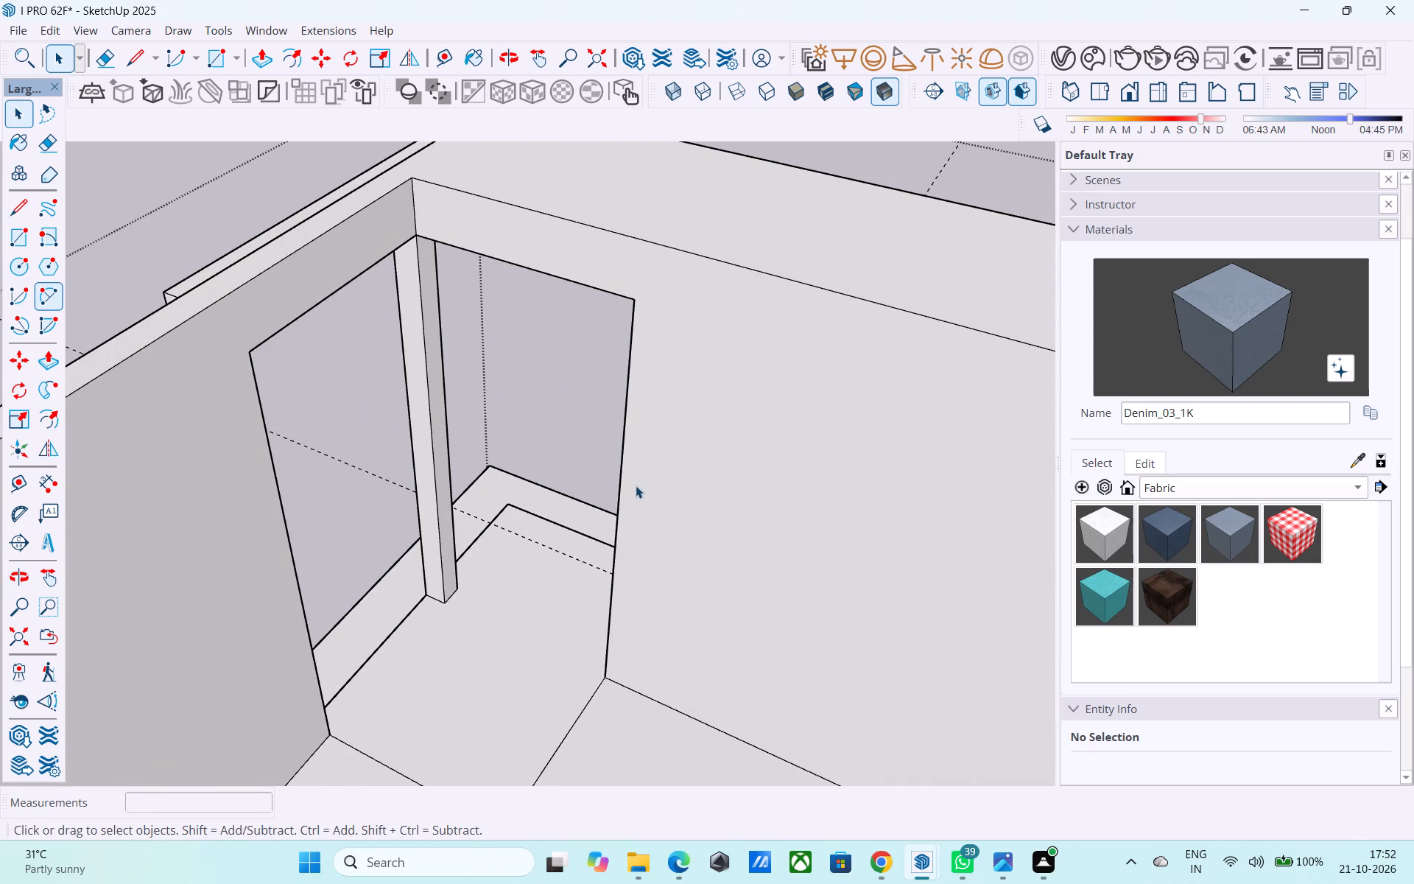
left_click(621, 477)
key("m")
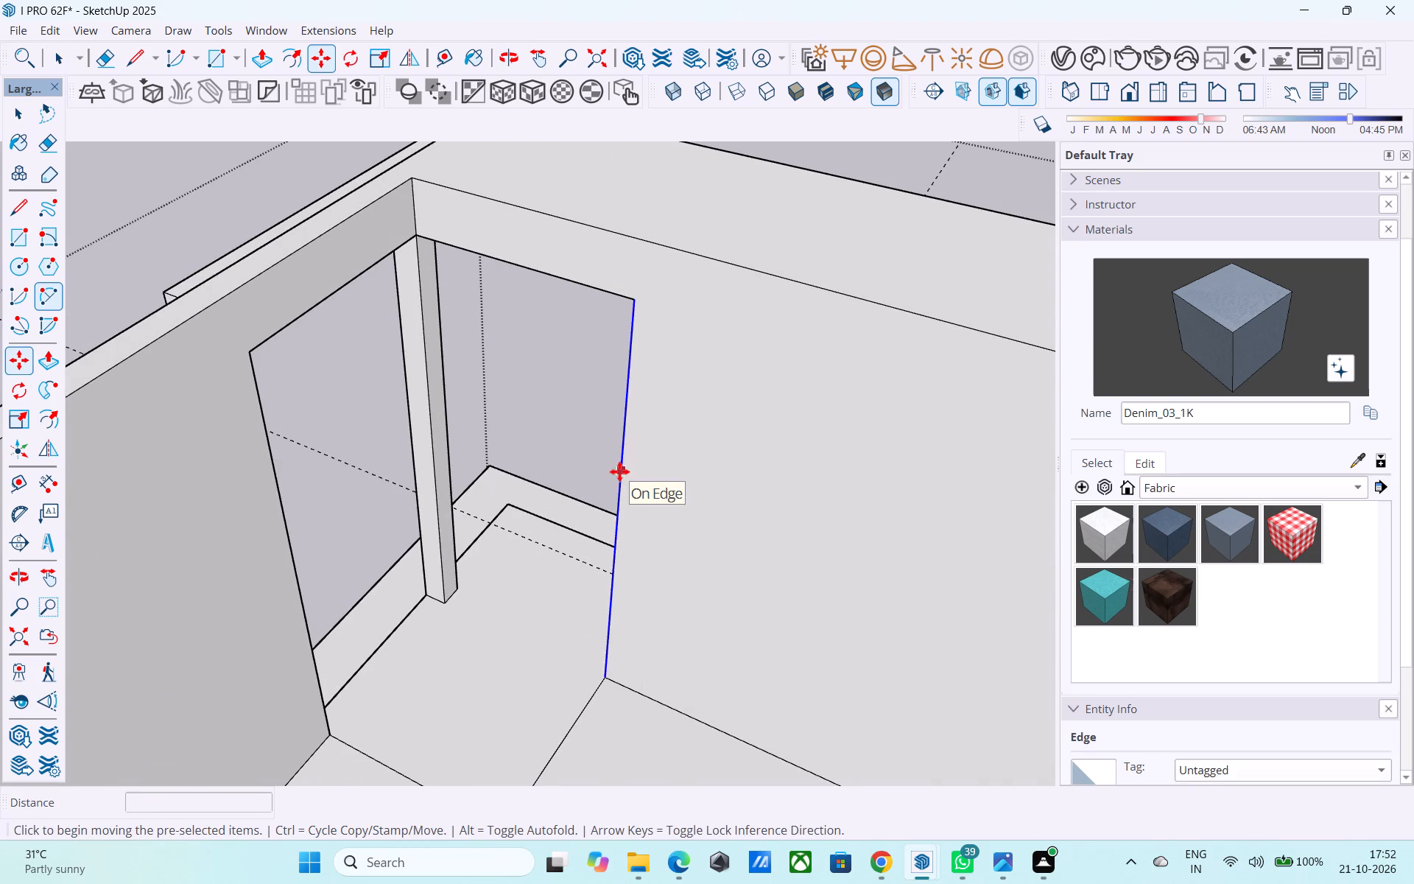
left_click(634, 300)
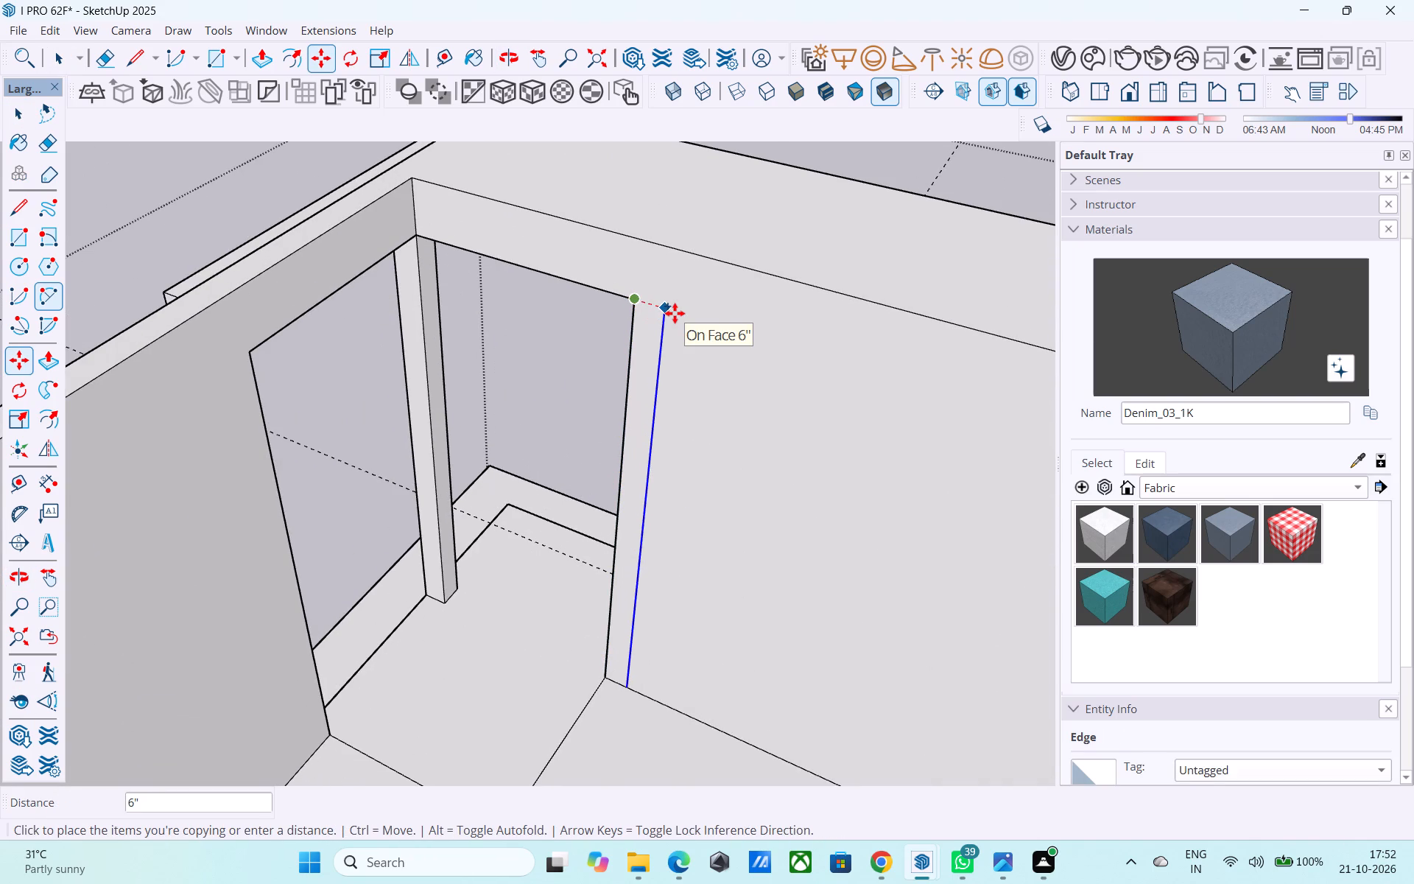
left_click(675, 313)
Draw two 1' lines up to the wall top, from the copied edge's upper end and the corner opening's upper corner.
key("l")
left_click(666, 307)
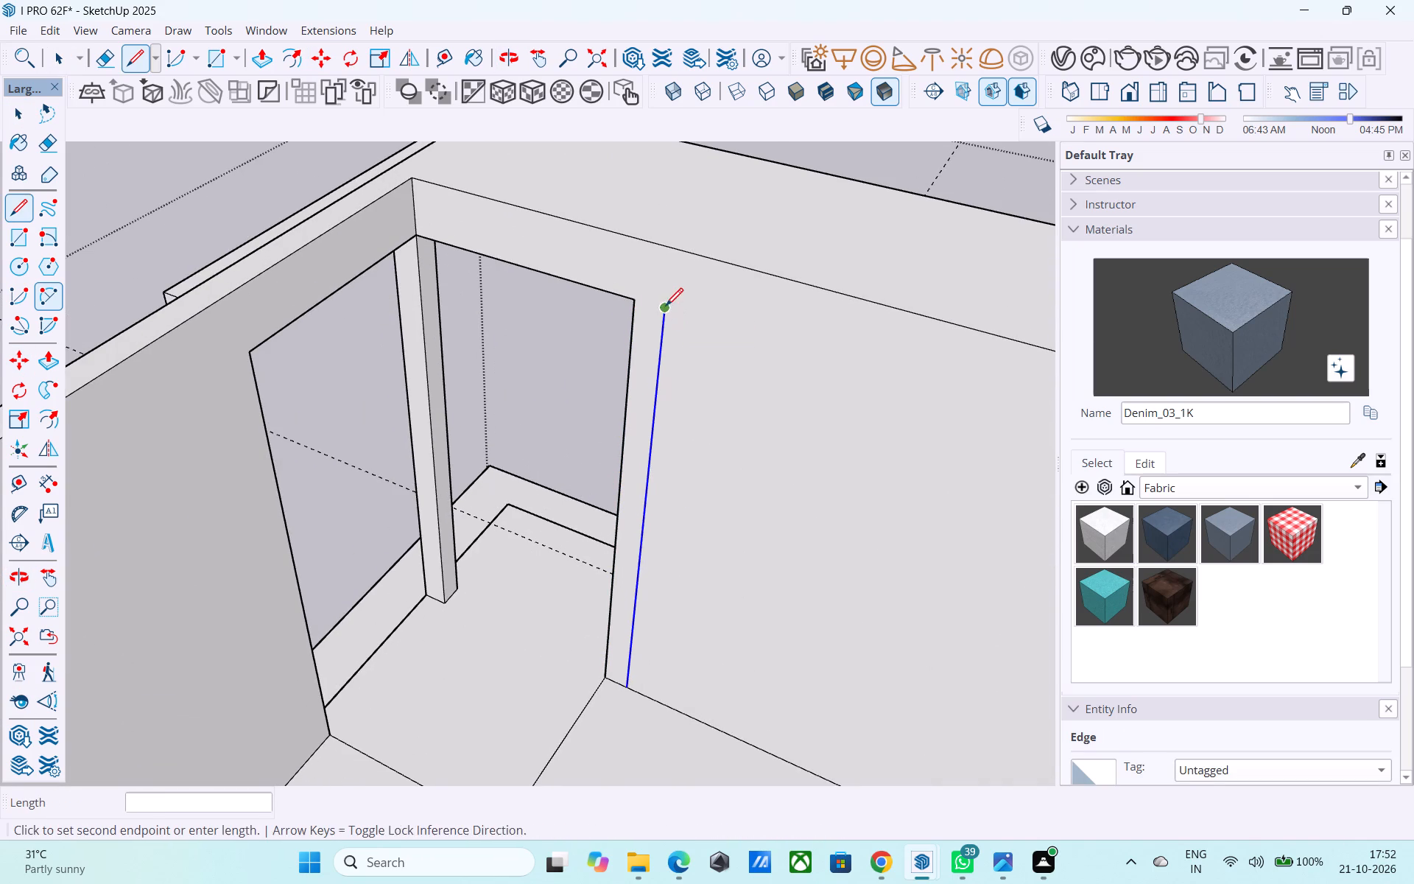
left_click(676, 251)
left_click(637, 296)
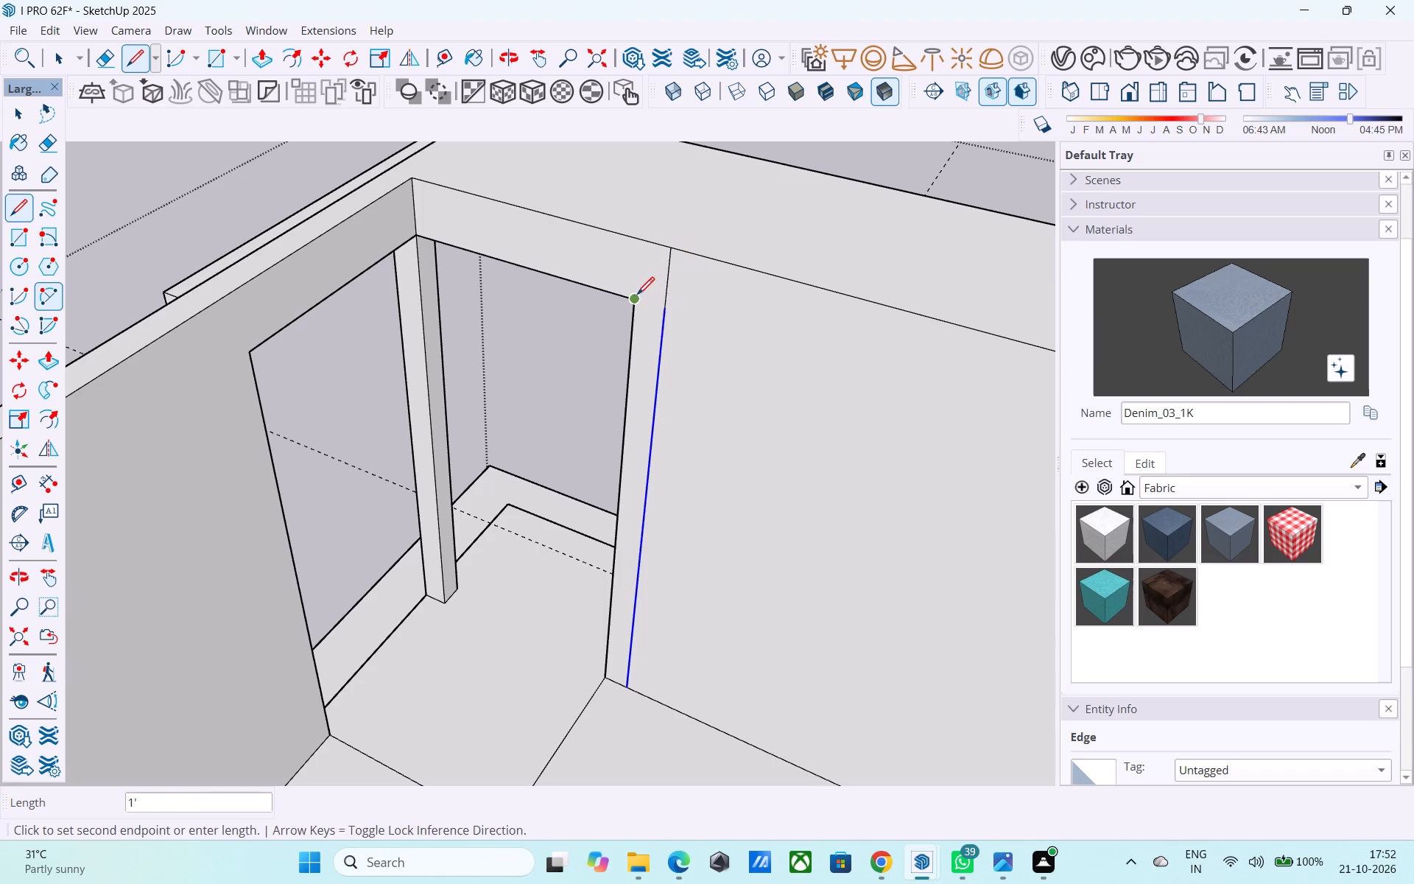
left_click(648, 245)
Push/Pull the 6" wide strip beside the top-storey corner opening 4' into the room as a partition wall.
key("space")
left_click(653, 297)
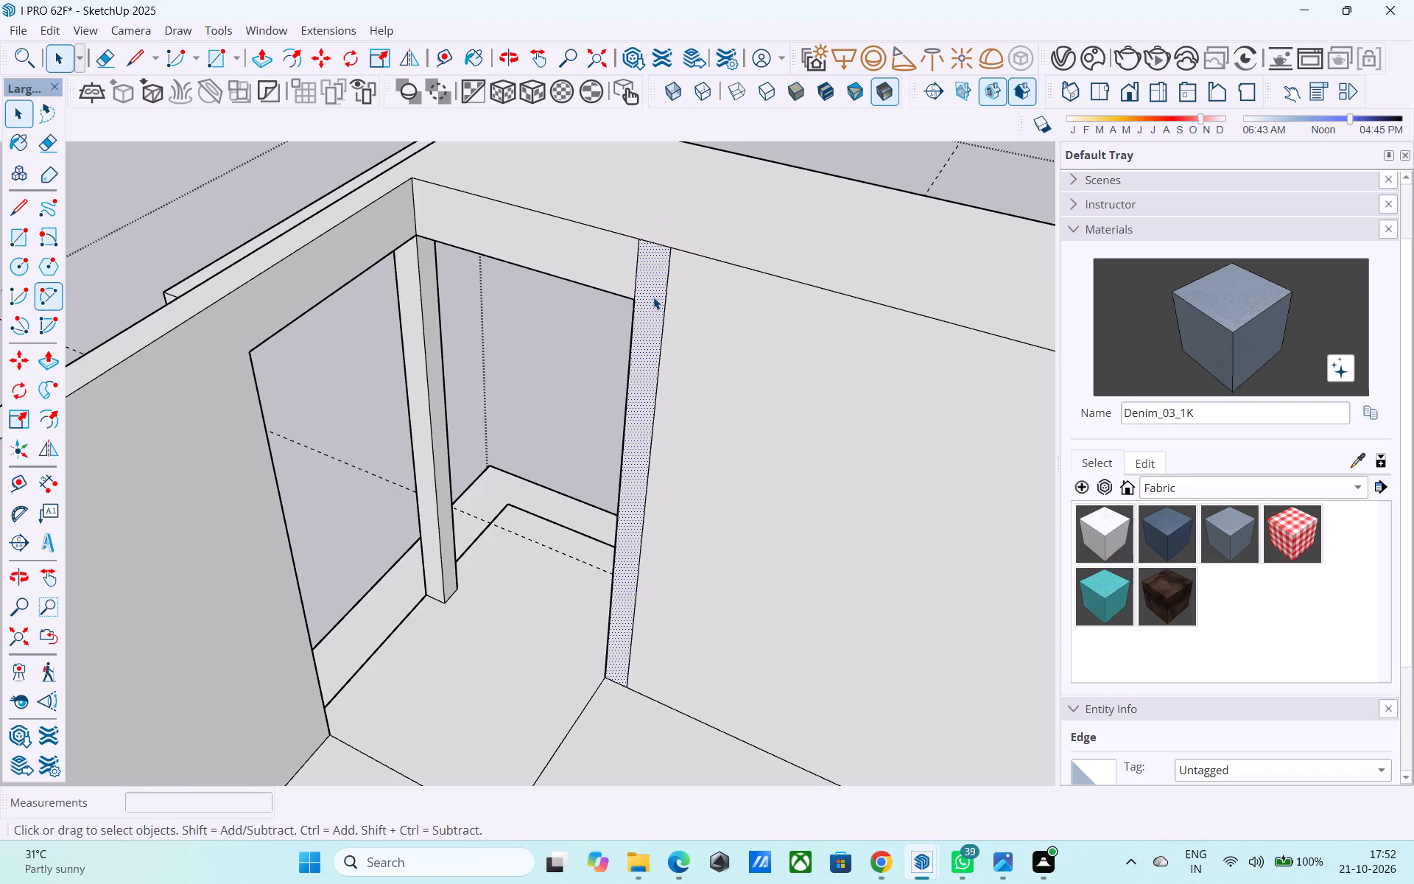
key("p")
left_click(653, 297)
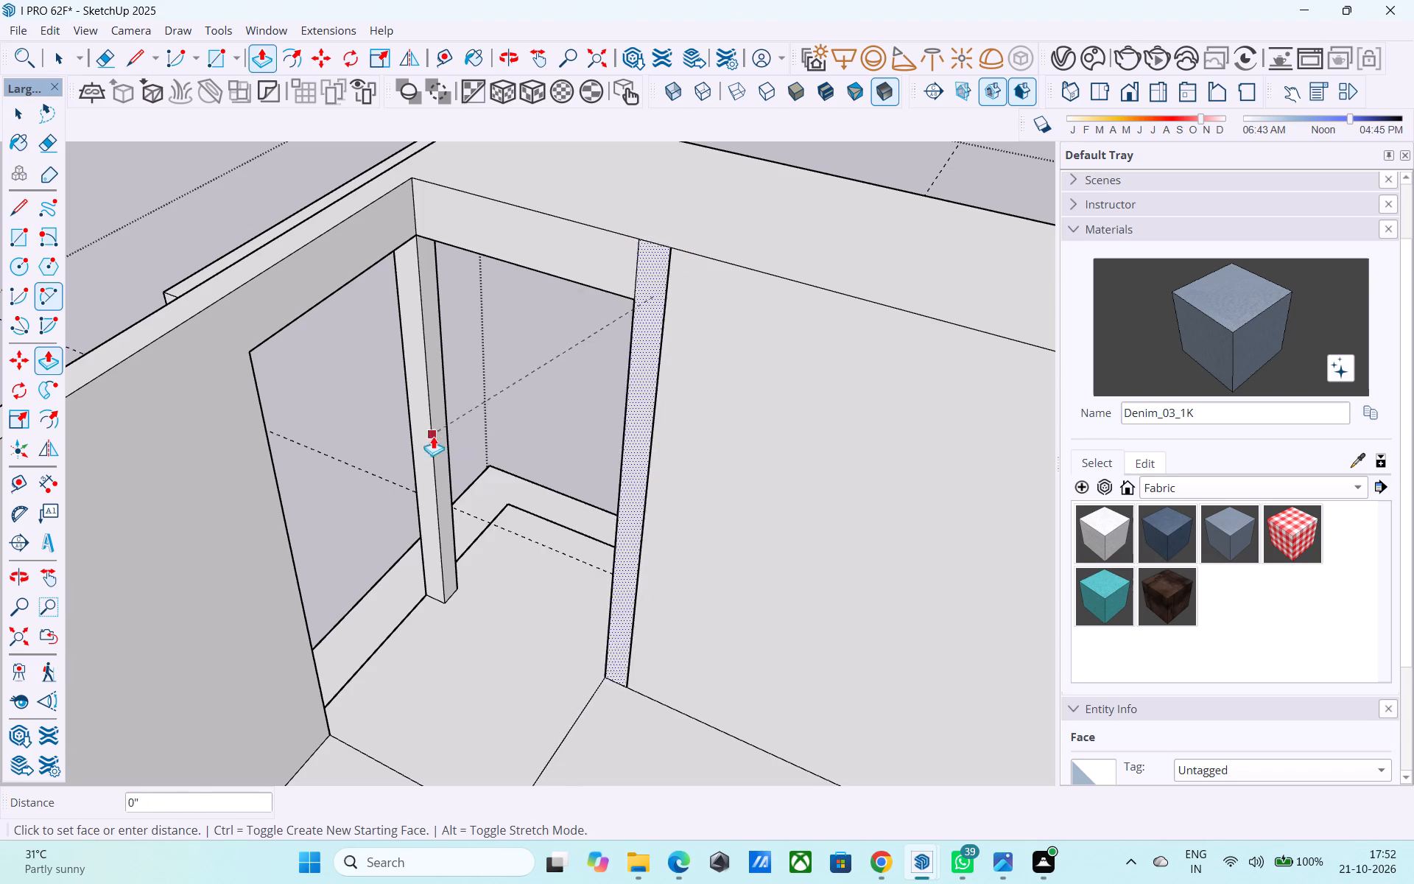
left_click(254, 348)
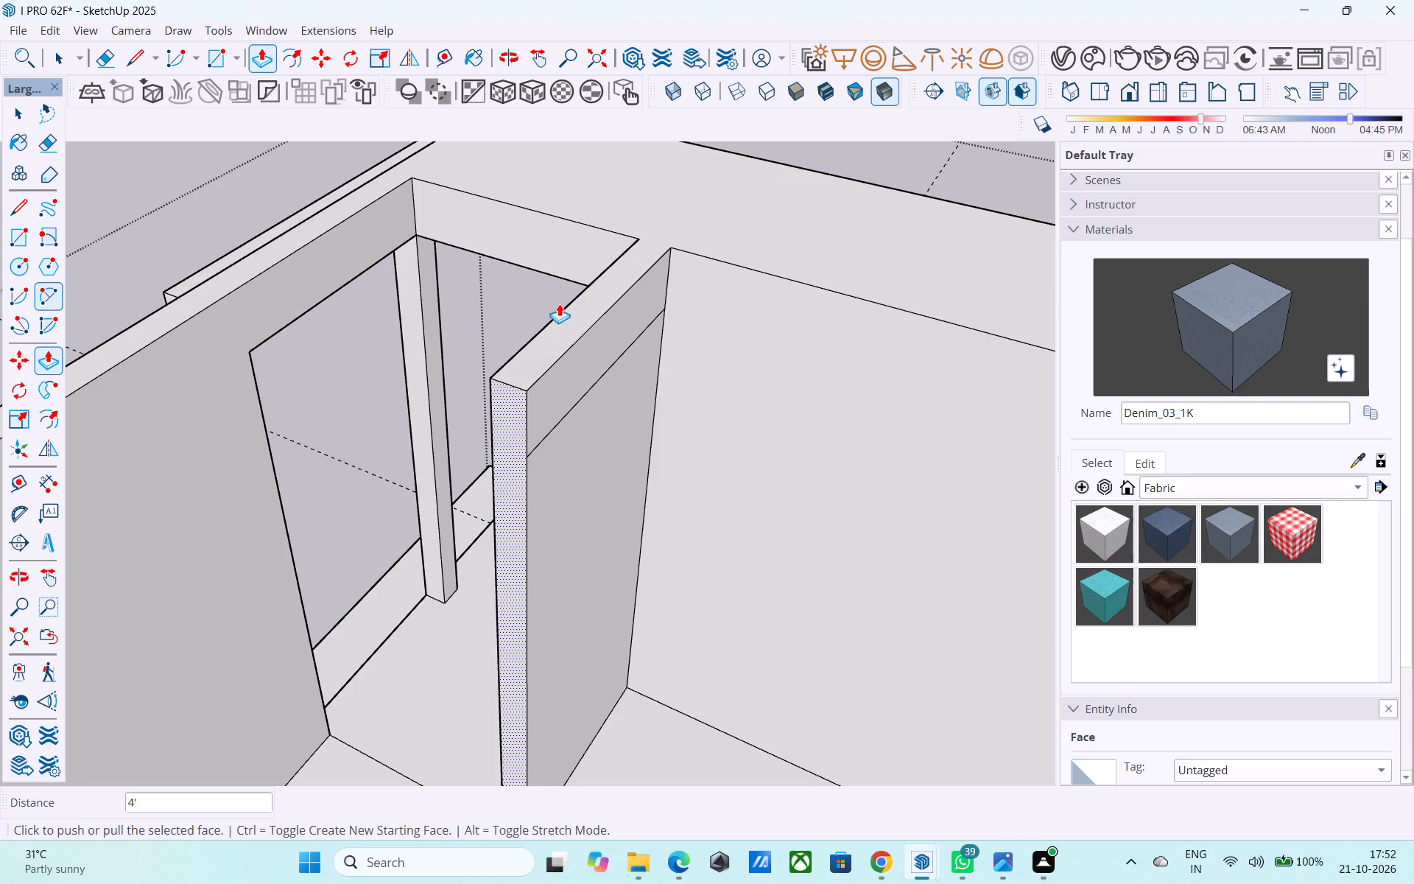
Extend the end face of the new top-storey partition wall by 6".
scroll(559, 304, "down", 6)
middle_click_drag(558, 307, 877, 376)
scroll(756, 407, "up", 5)
left_click(533, 367)
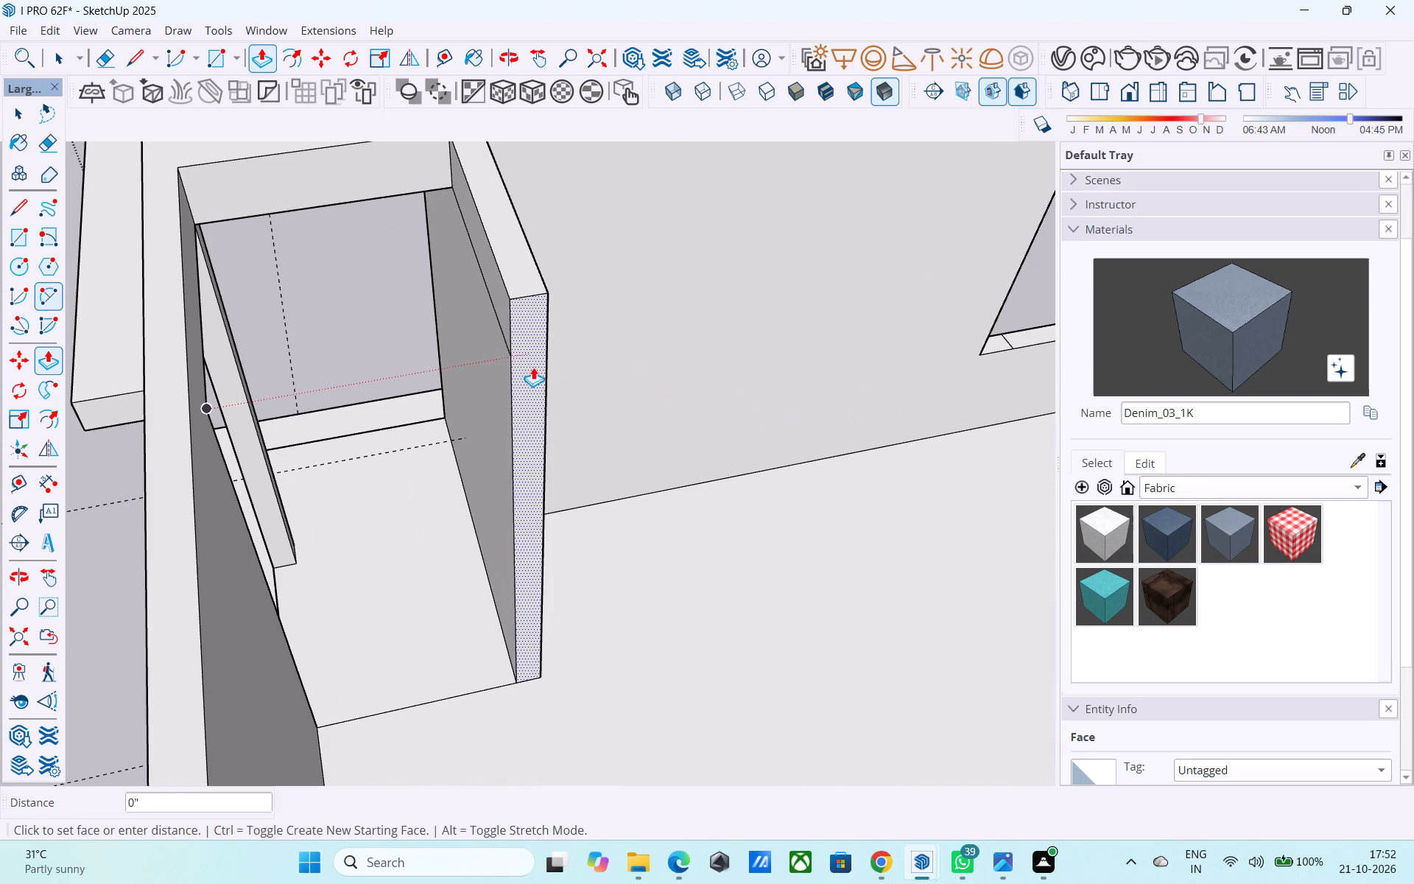
type("6\"")
key("Return")
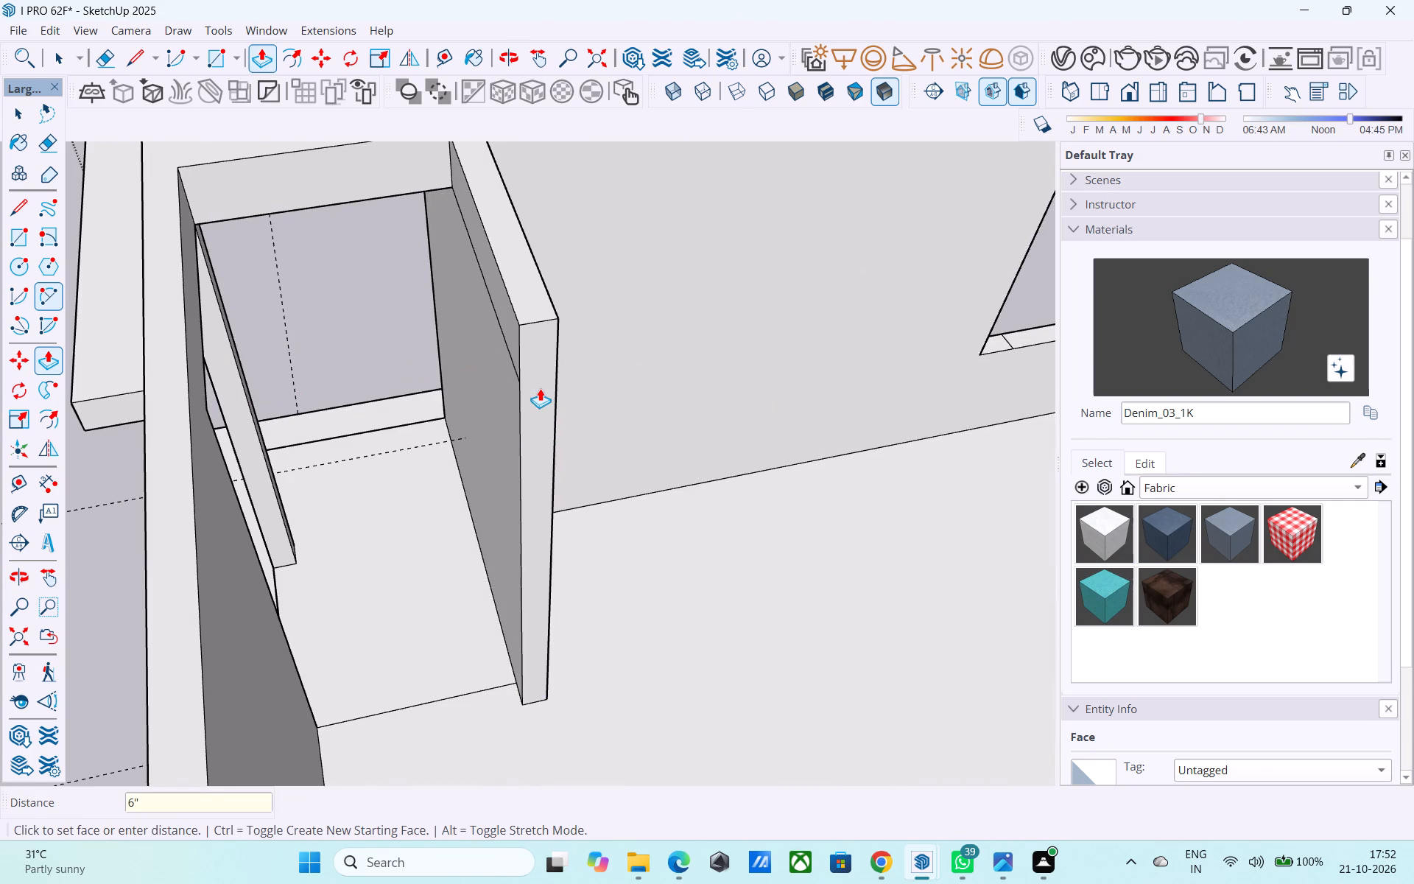
Erase the leftover horizontal edge near the top of the new top-storey partition wall's balcony-side face.
key("space")
middle_click_drag(541, 387, 926, 385)
scroll(568, 350, "down", 4)
middle_click_drag(552, 376, 545, 399)
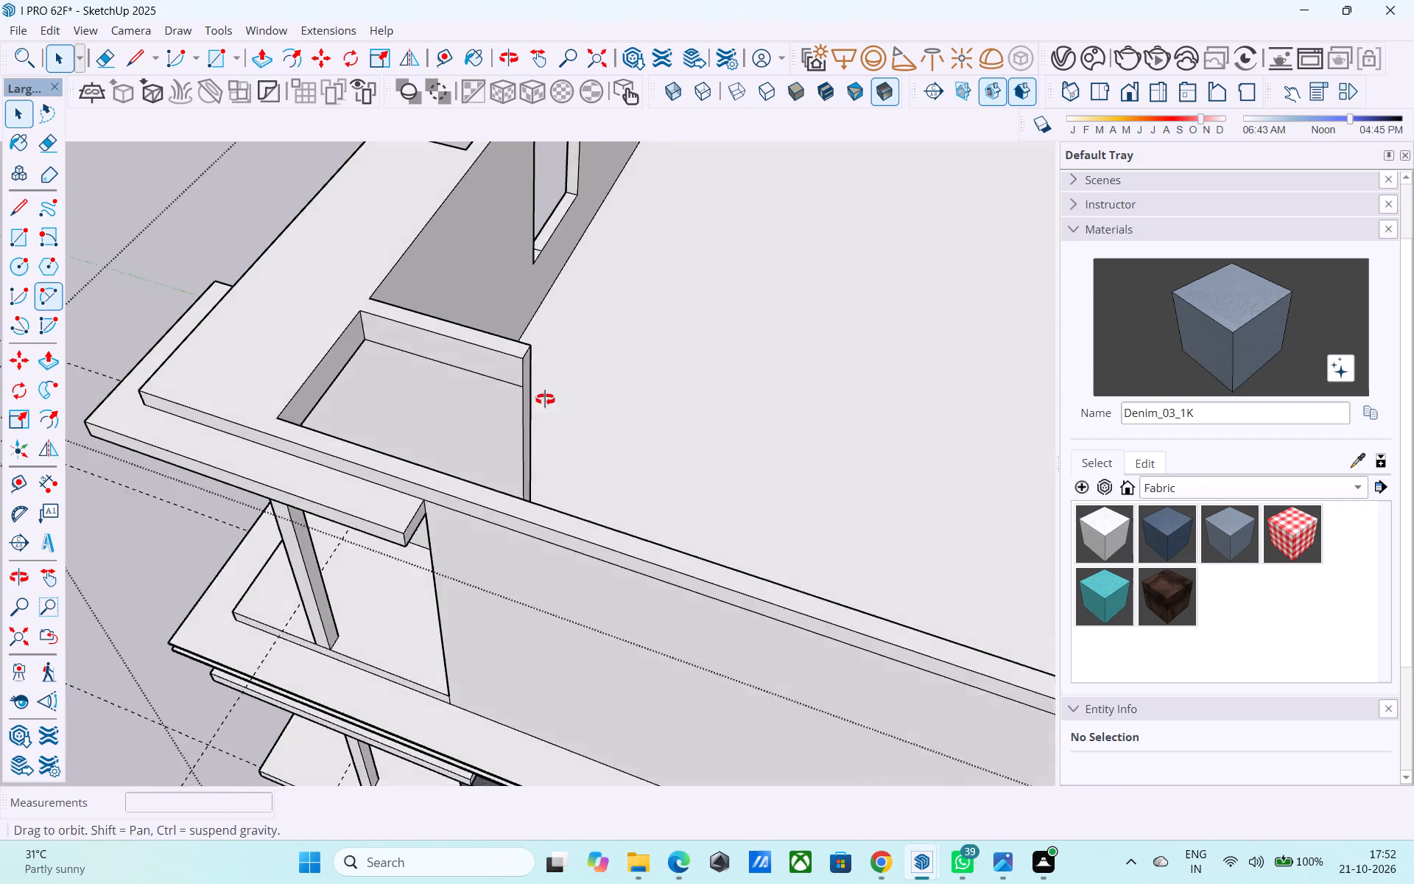
middle_click_drag(545, 399, 594, 470)
scroll(566, 485, "up", 6)
key("e")
left_click_drag(527, 510, 527, 512)
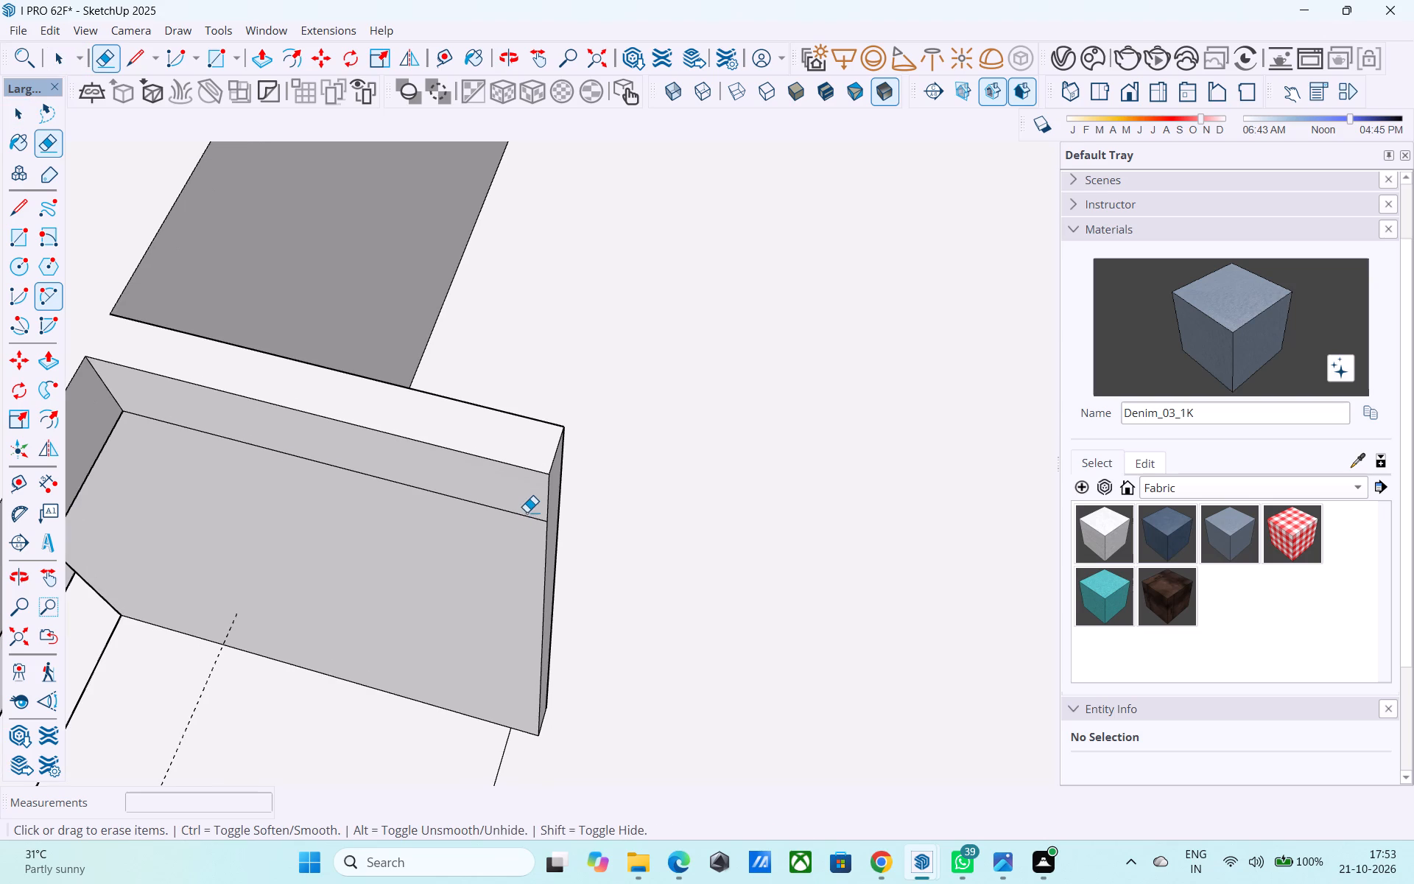
left_click_drag(527, 512, 521, 525)
Copy the vertical end edge of the partition wall's balcony-side face a short way along the wall, marking a narrow strip.
key("space")
left_click(549, 496)
key("m")
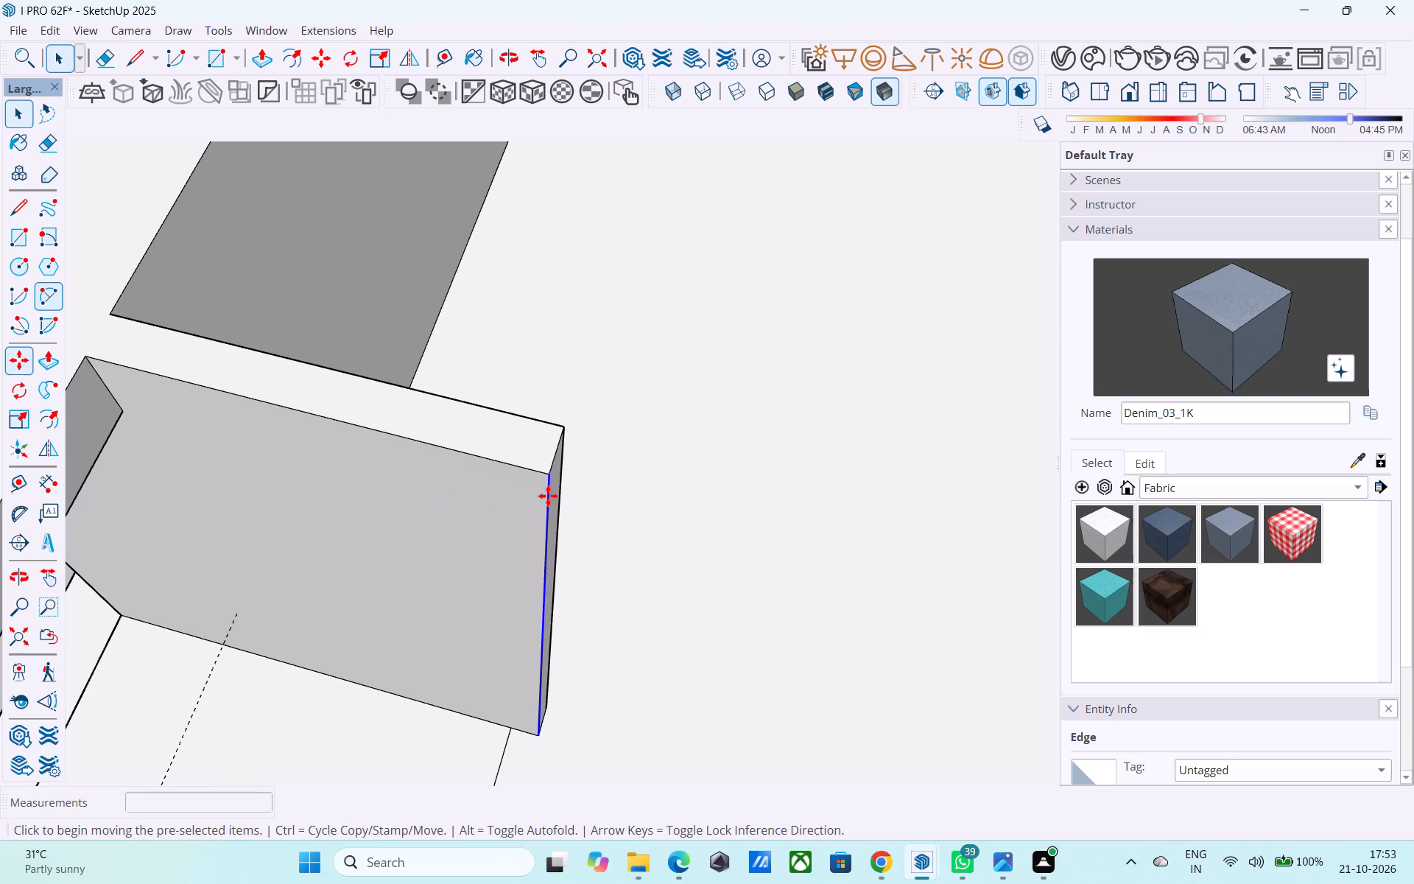
left_click(544, 477)
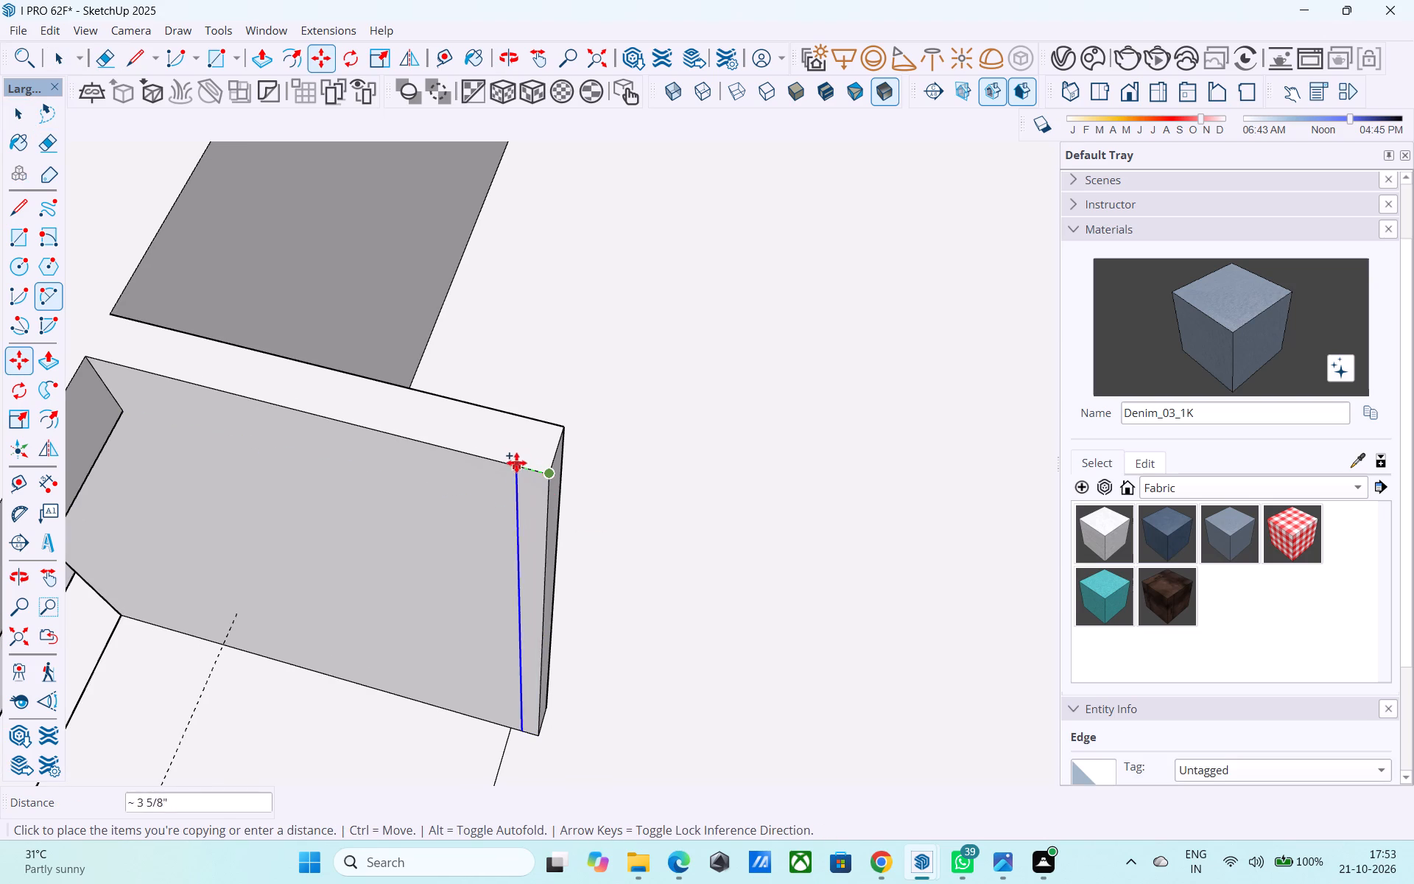
left_click(496, 457)
Push/Pull the narrow strip at the partition's end 4' to the outer wall, closing off the top-storey balcony.
key("space")
left_click(522, 501)
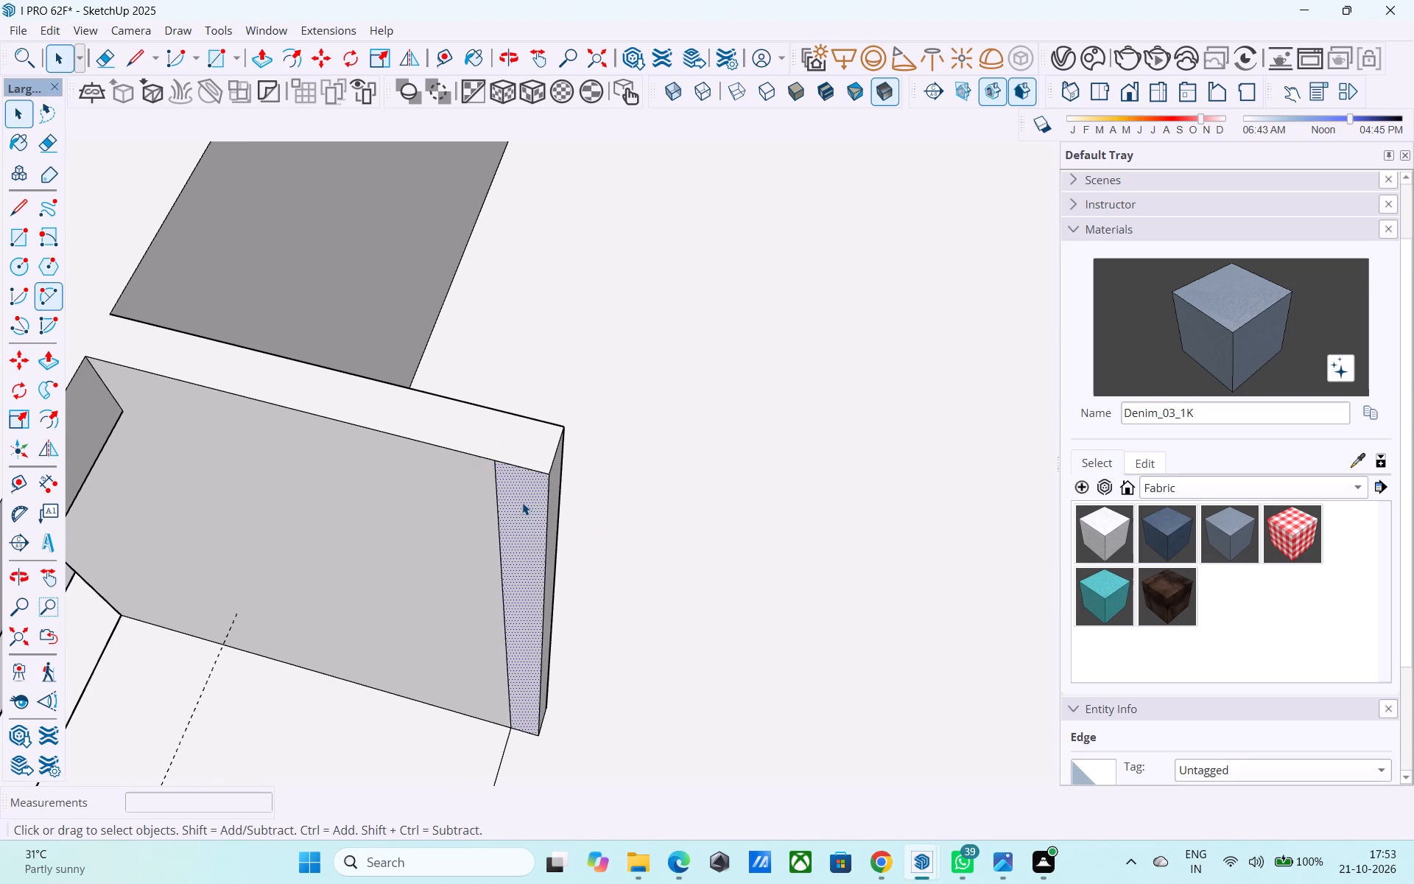
key("p")
left_click(522, 502)
scroll(524, 505, "down", 11)
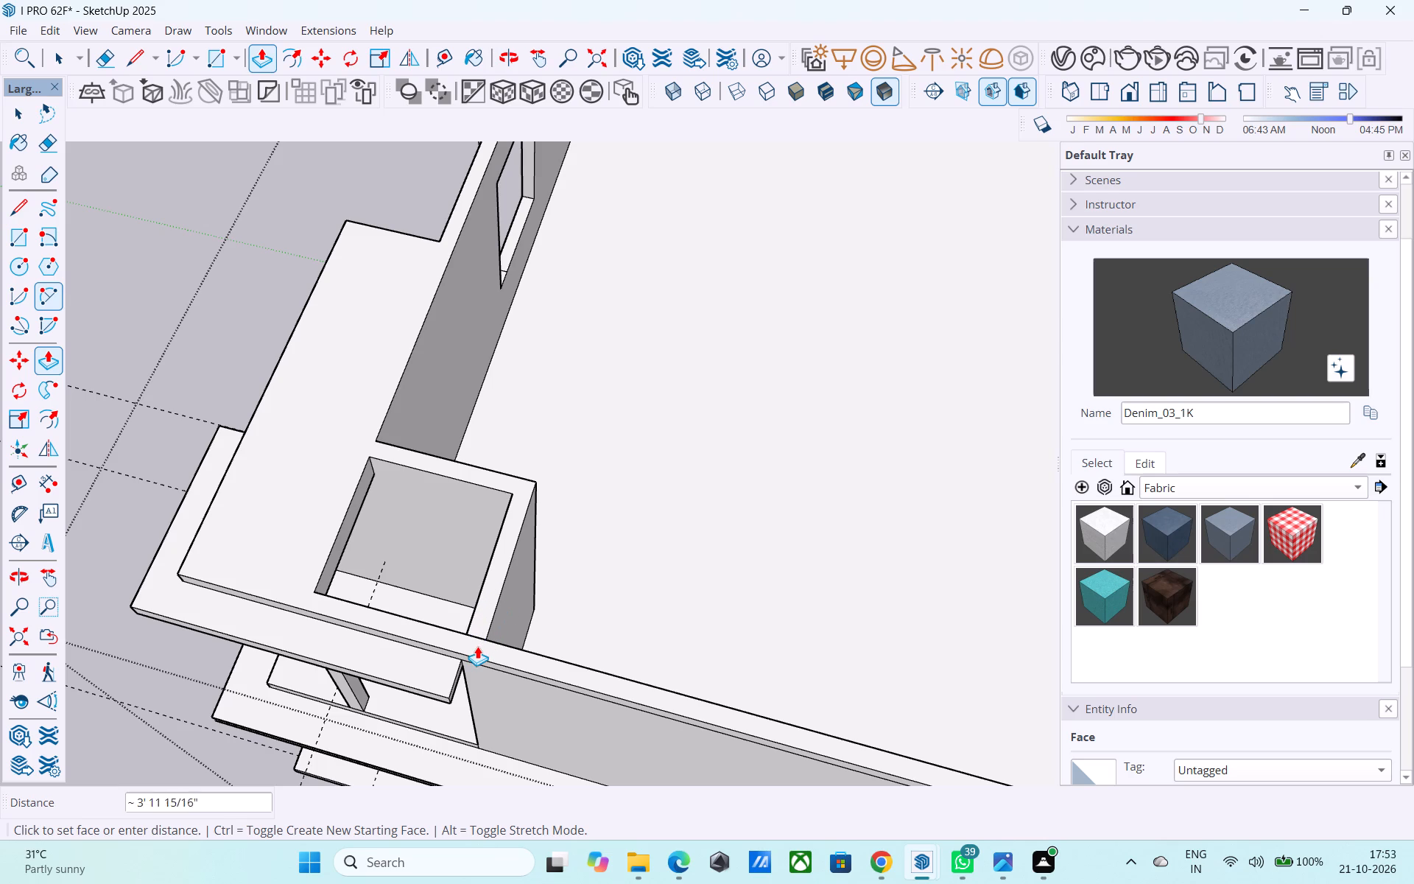
left_click(476, 649)
Draw a 7' by 3' door rectangle on the top-storey balcony's back wall, starting from its inner floor corner.
middle_click_drag(523, 598, 163, 525)
scroll(326, 509, "down", 5)
middle_click_drag(226, 513, 164, 492)
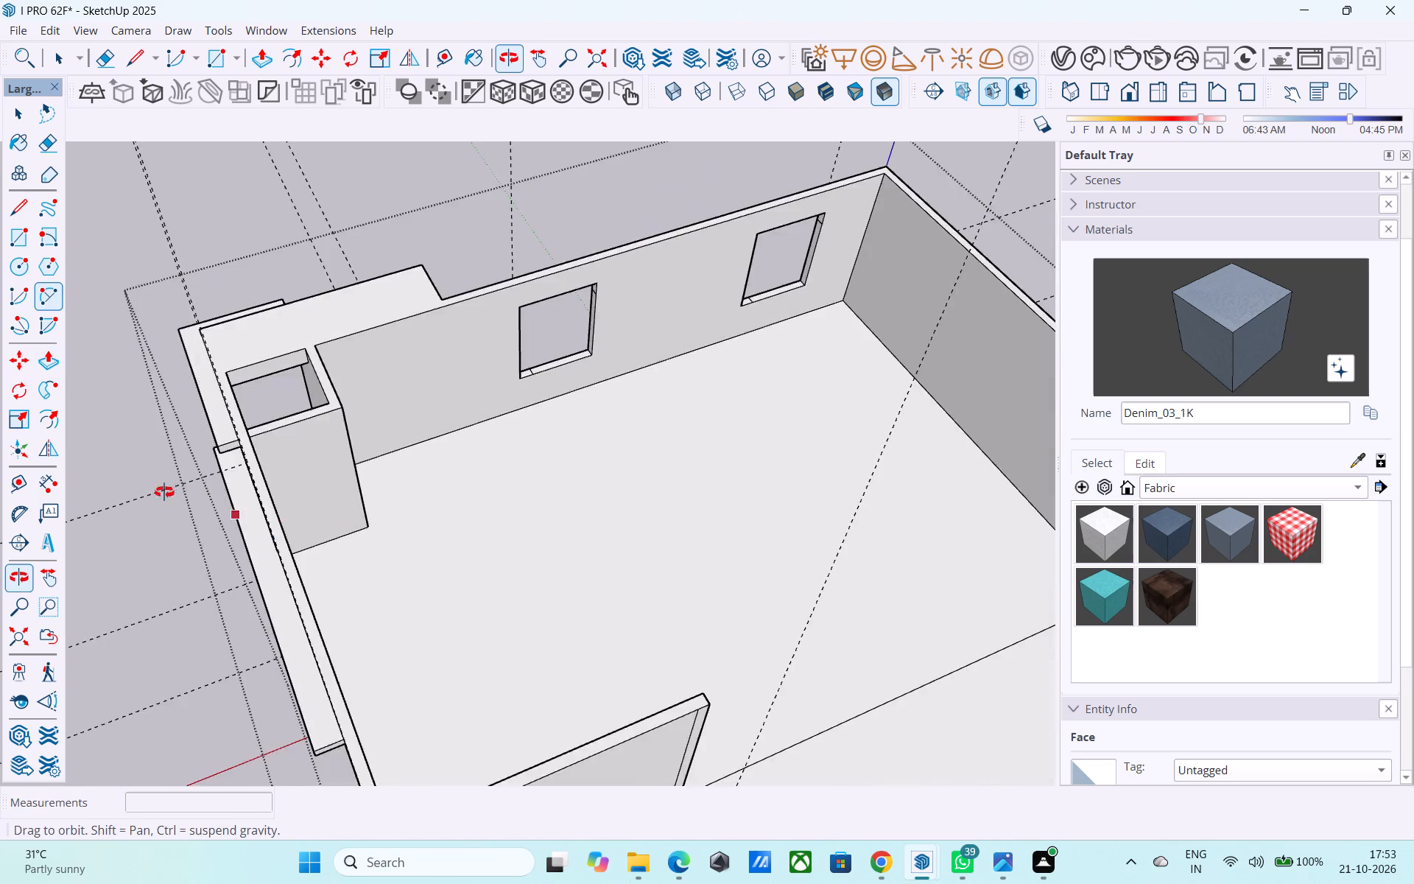
middle_click_drag(164, 492, 867, 307)
middle_click_drag(645, 365, 916, 292)
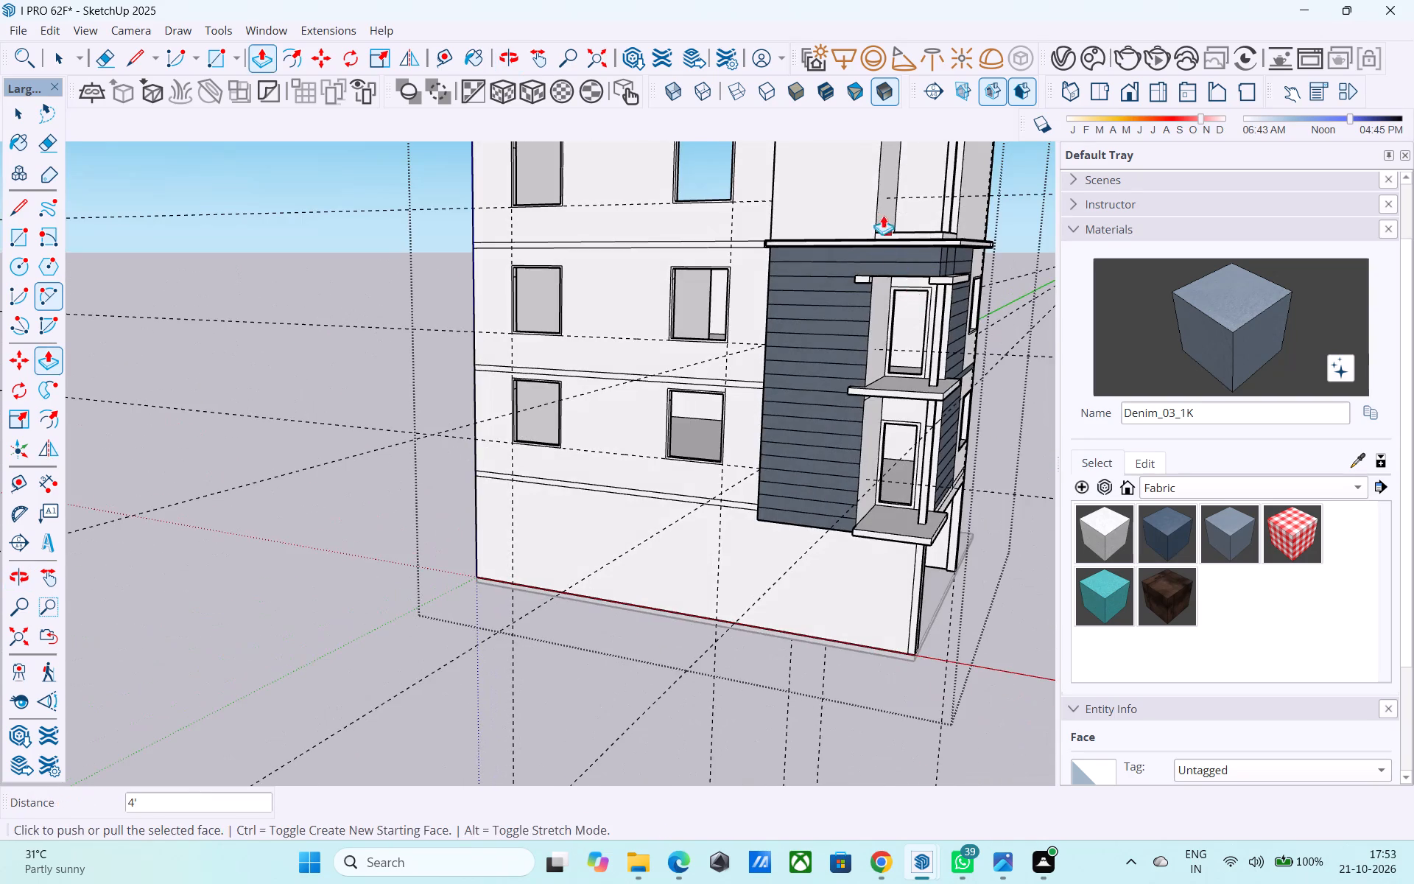
middle_click_drag(882, 213, 608, 494, "shift")
scroll(675, 486, "up", 2)
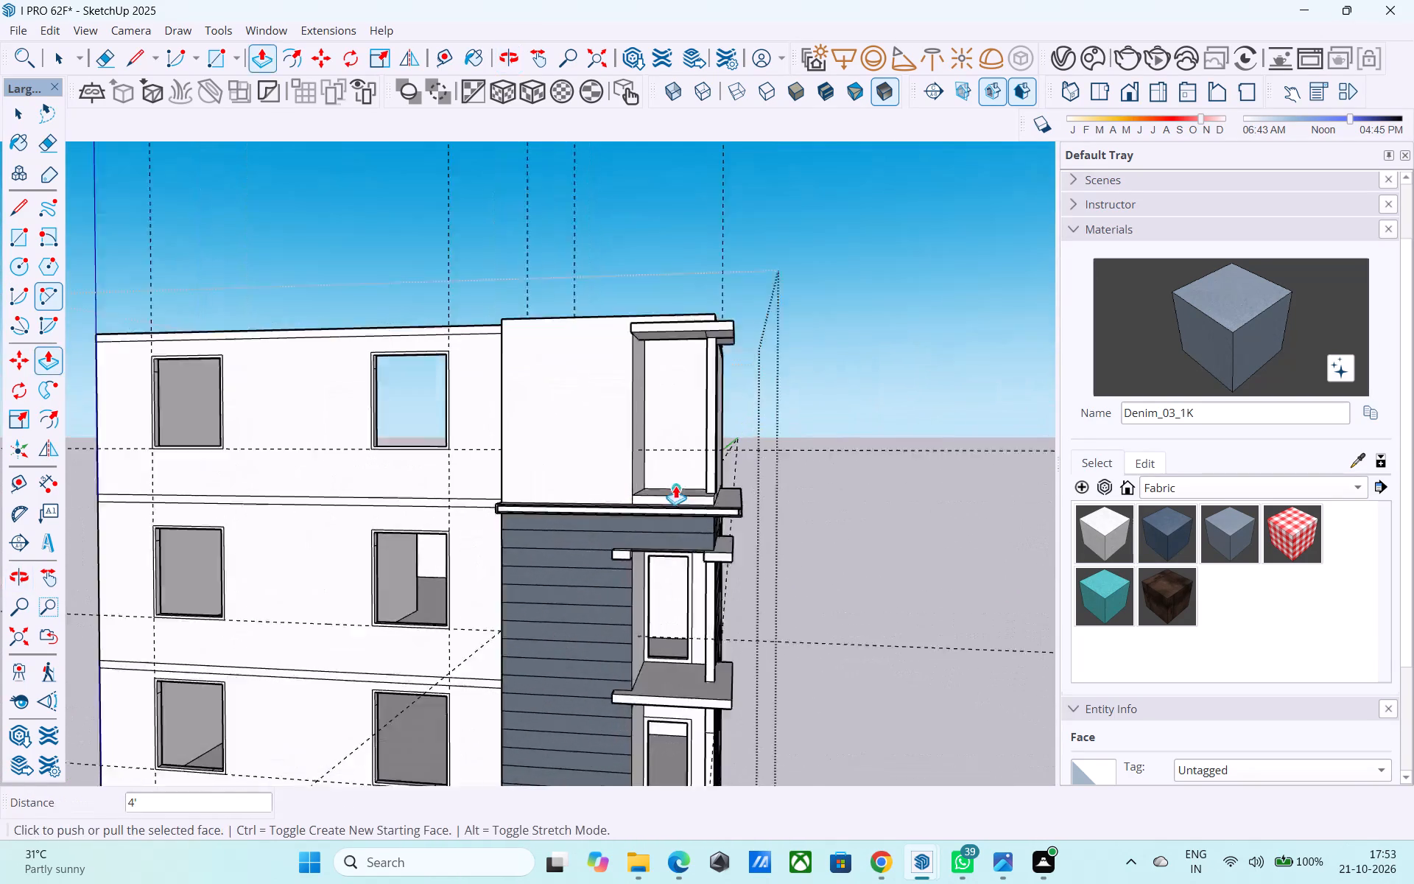
scroll(675, 485, "up", 4)
middle_click_drag(669, 495, 583, 497)
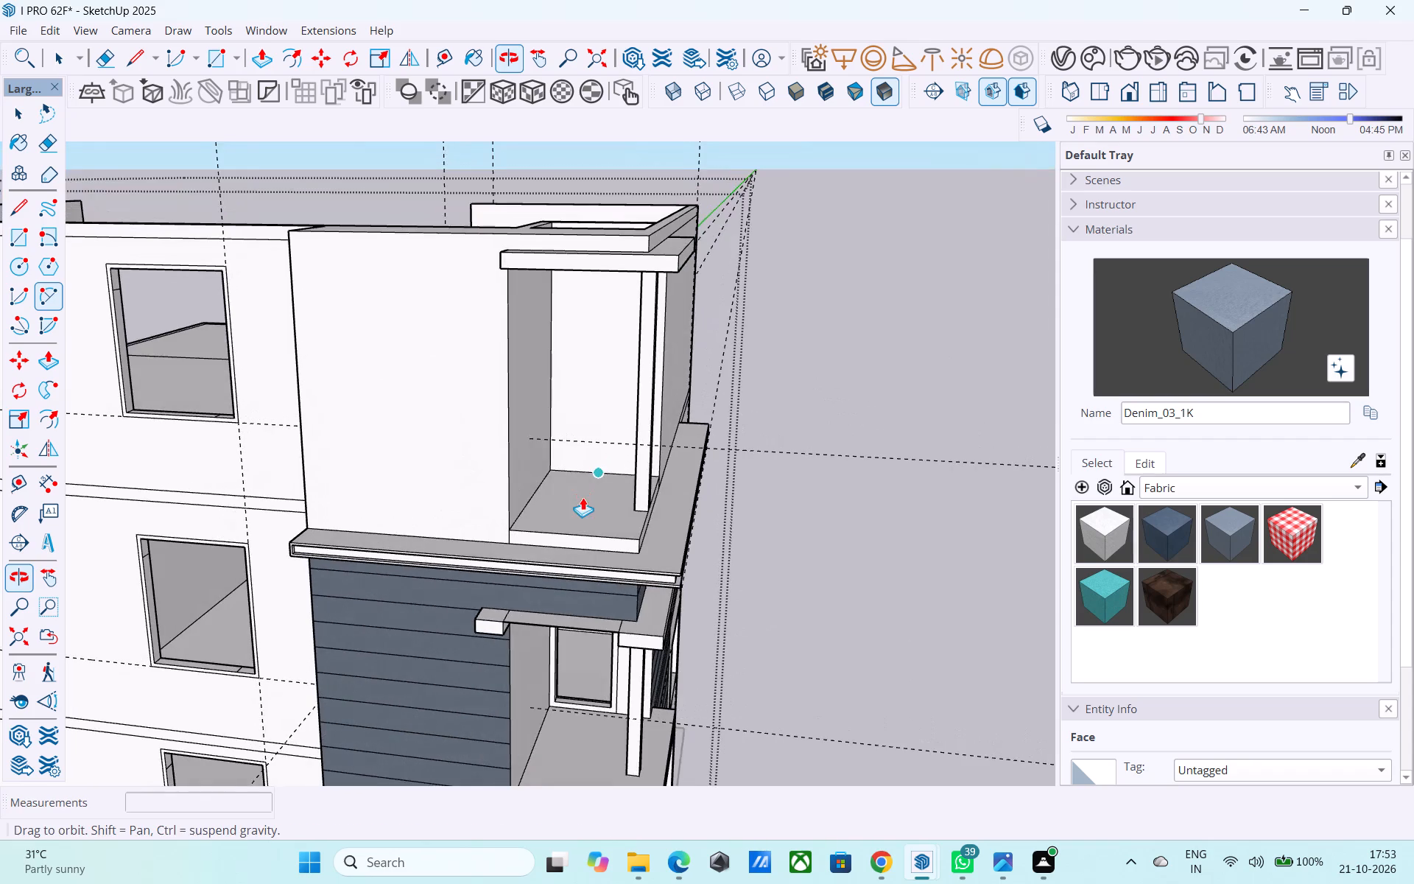
scroll(583, 483, "up", 4)
key("r")
left_click(541, 457)
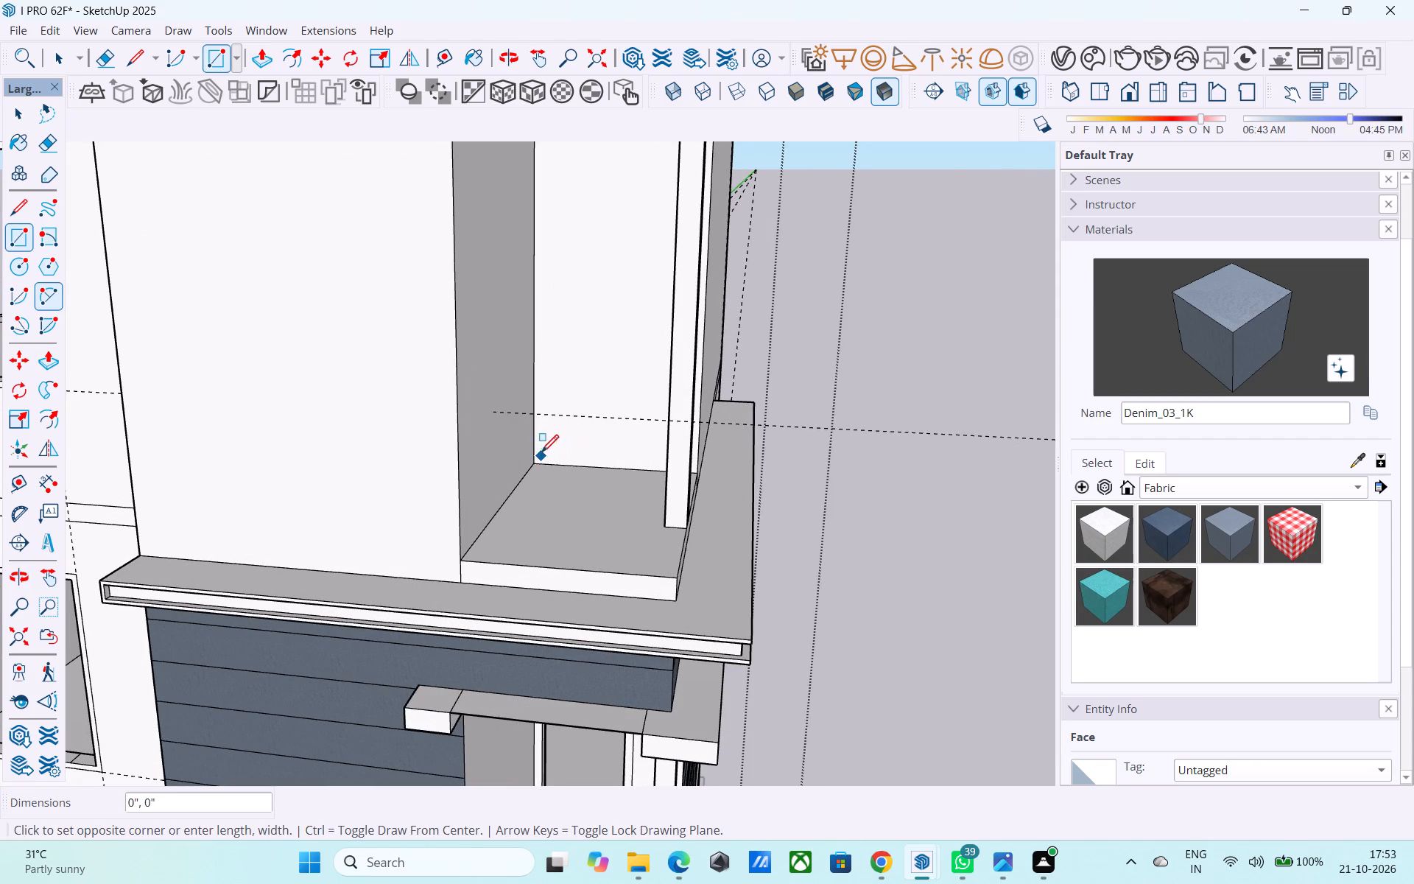
middle_click_drag(541, 448, 522, 471, "shift")
key("r")
scroll(522, 471, "up", 3)
left_click(521, 482)
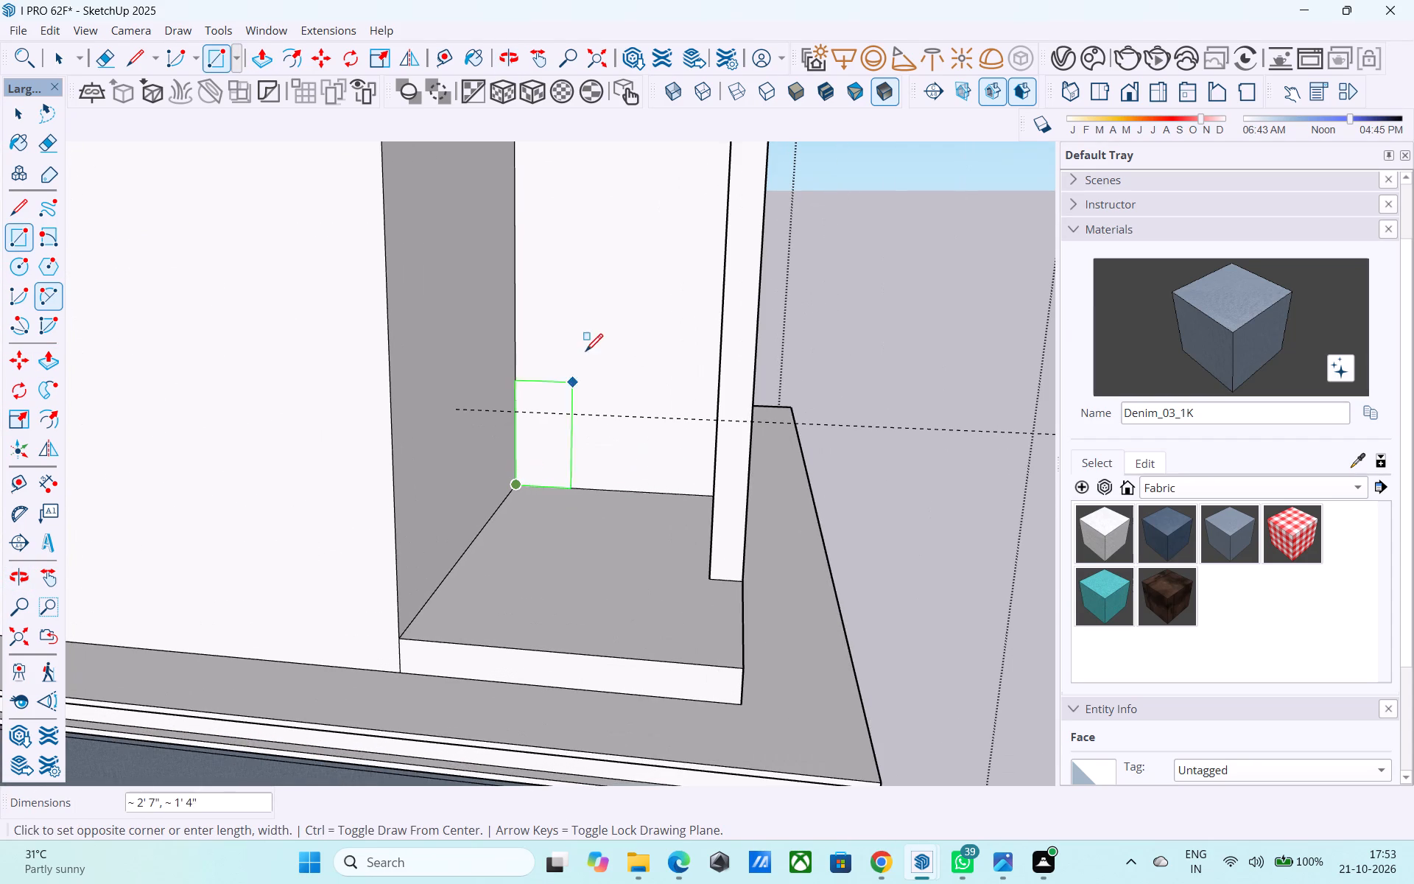
scroll(591, 343, "down", 2)
middle_click_drag(591, 340, 602, 354, "shift")
scroll(616, 295, "down", 3)
middle_click_drag(608, 309, 472, 513, "shift")
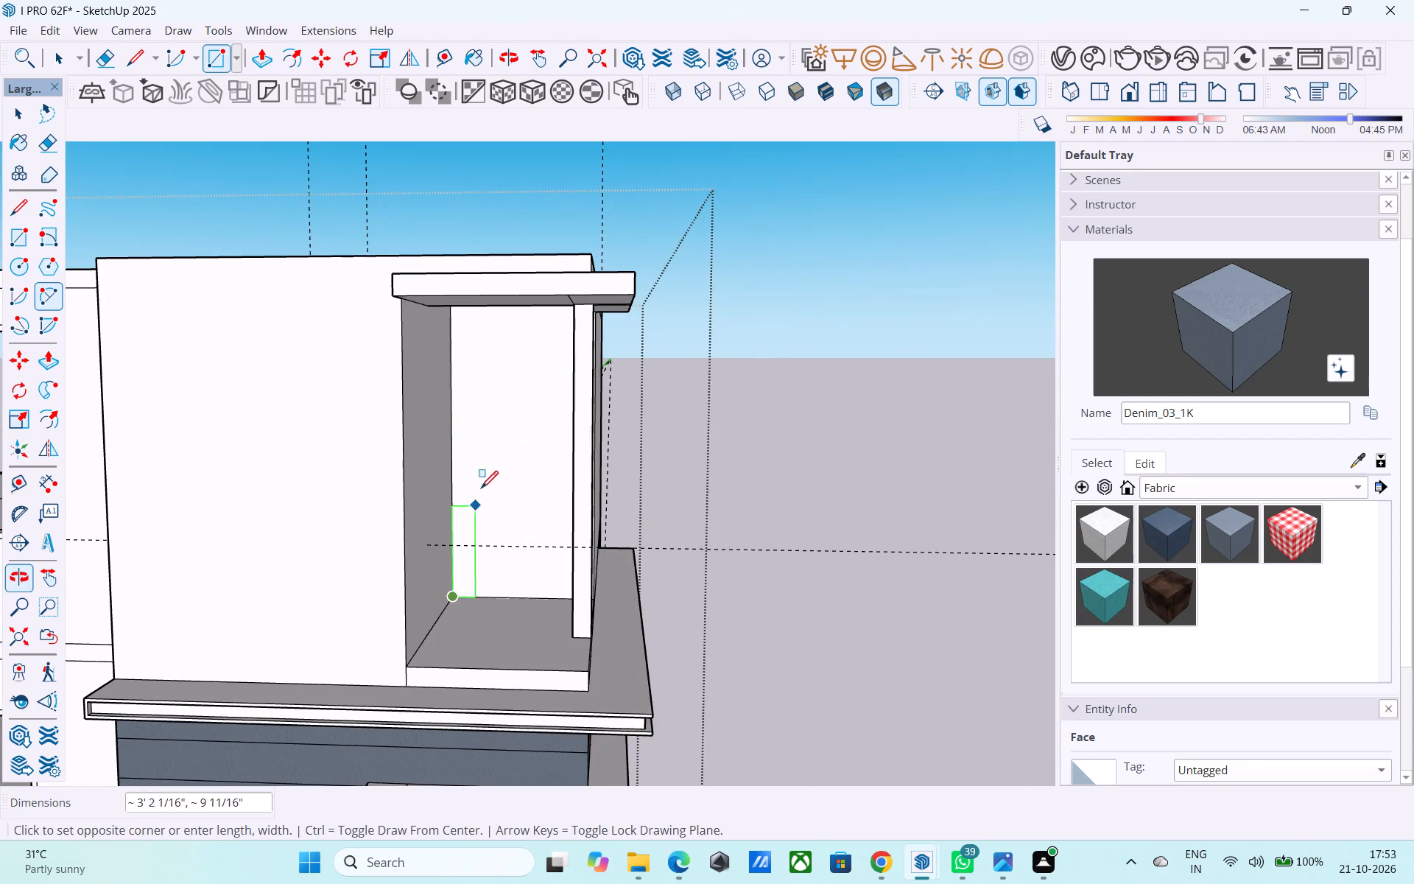
type("7',3'")
key("Return")
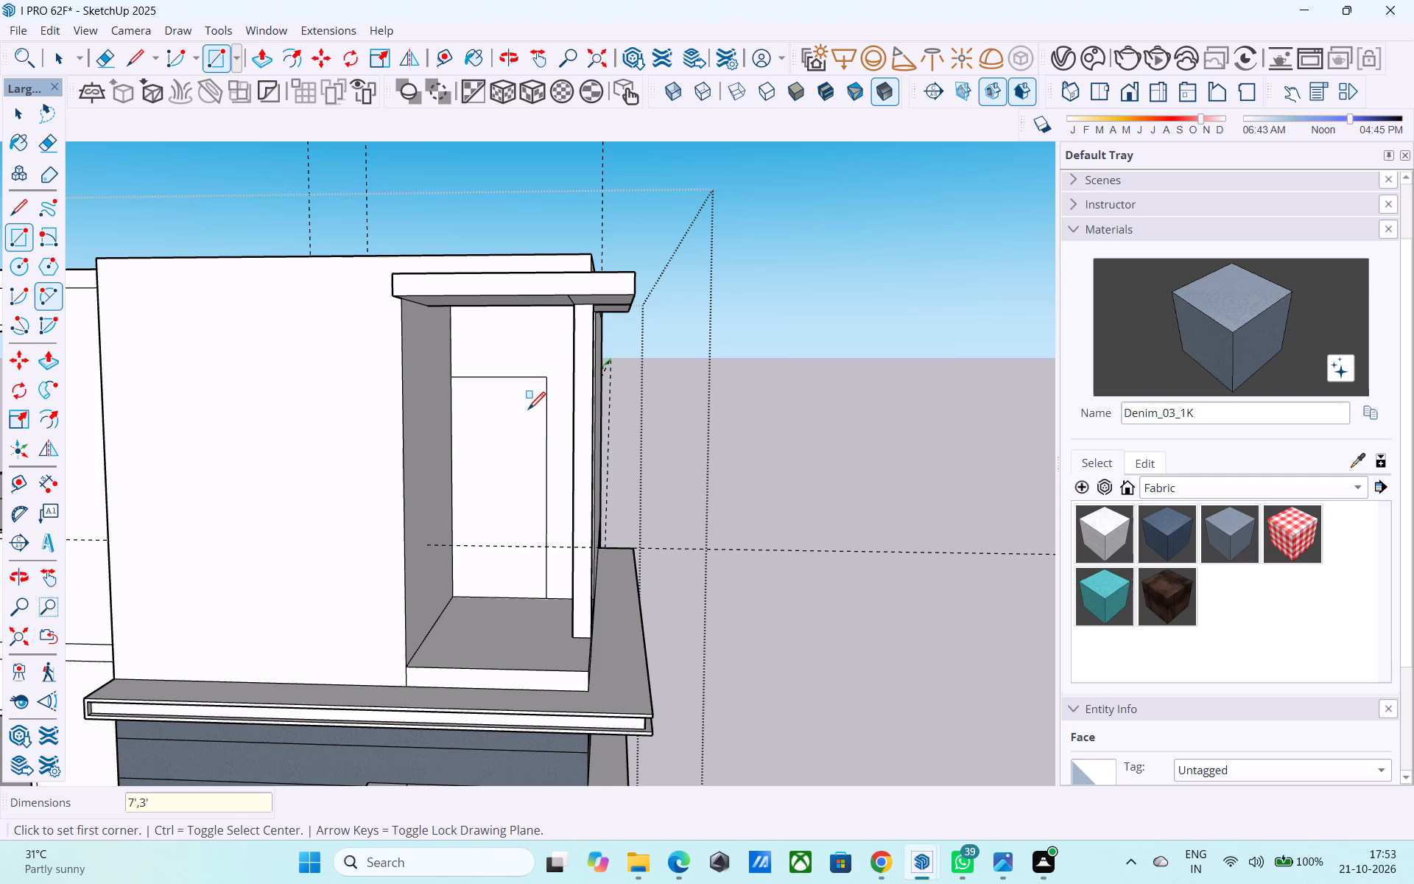
Offset the top-storey door rectangle inward by 3" to outline its frame.
key("space")
left_click(528, 417)
key("f")
left_click(527, 424)
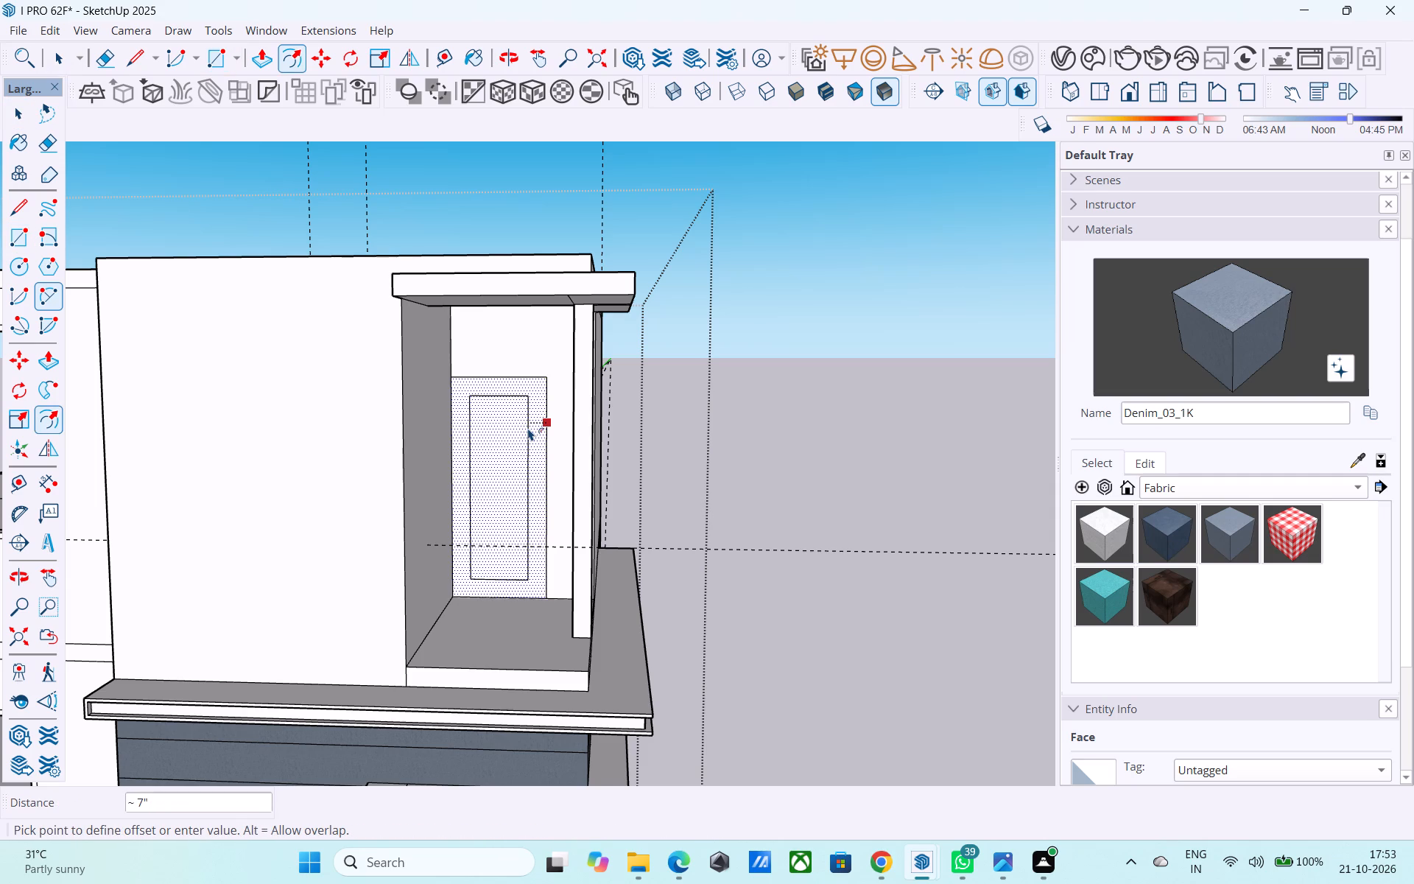
type("3\"")
key("Return")
Push the inner door panel 6" through the partition wall to open the top-storey balcony doorway.
key("space")
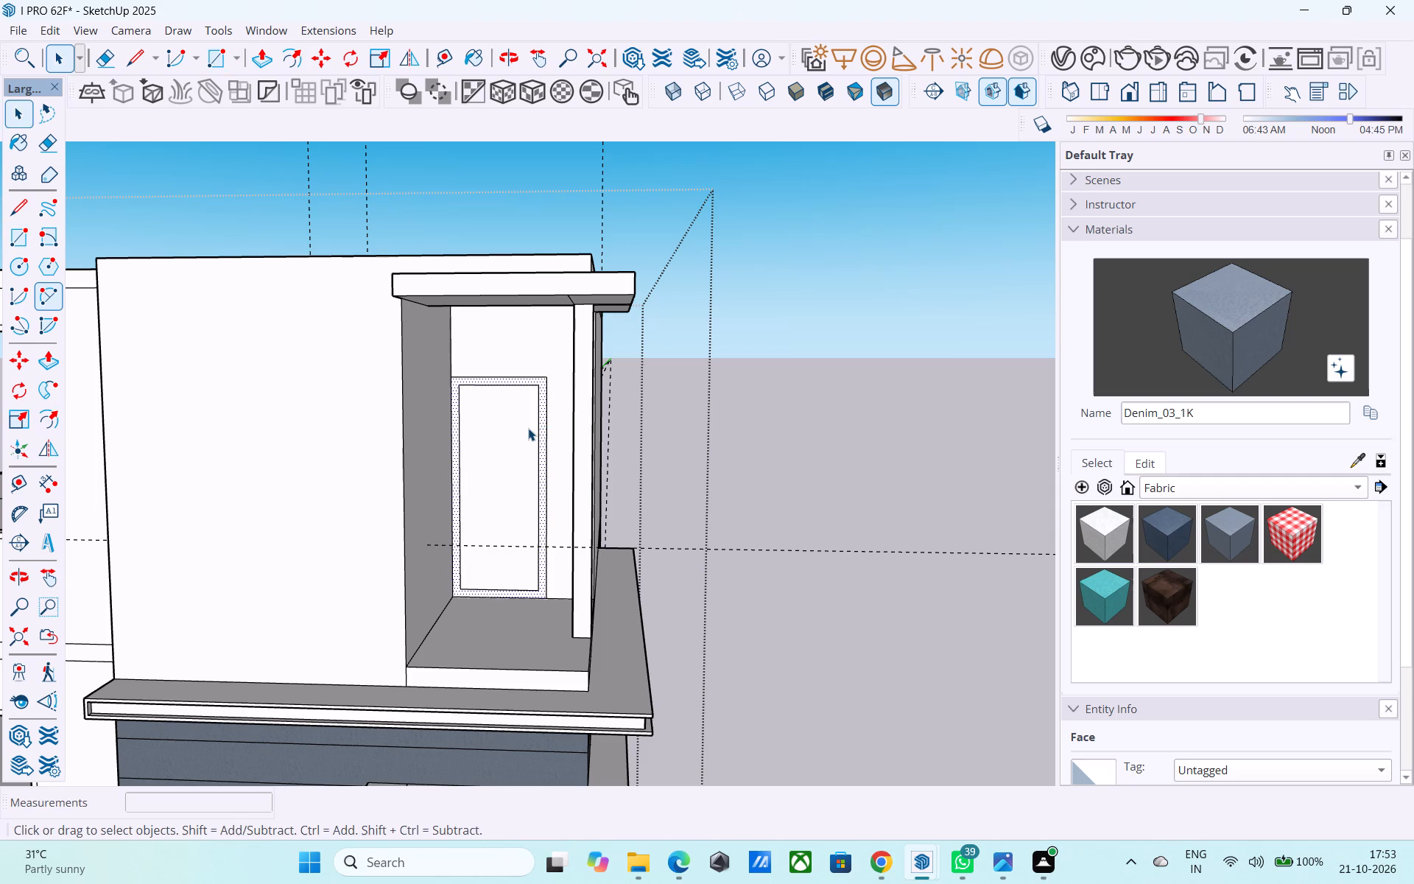
left_click(528, 428)
key("p")
left_click(520, 457)
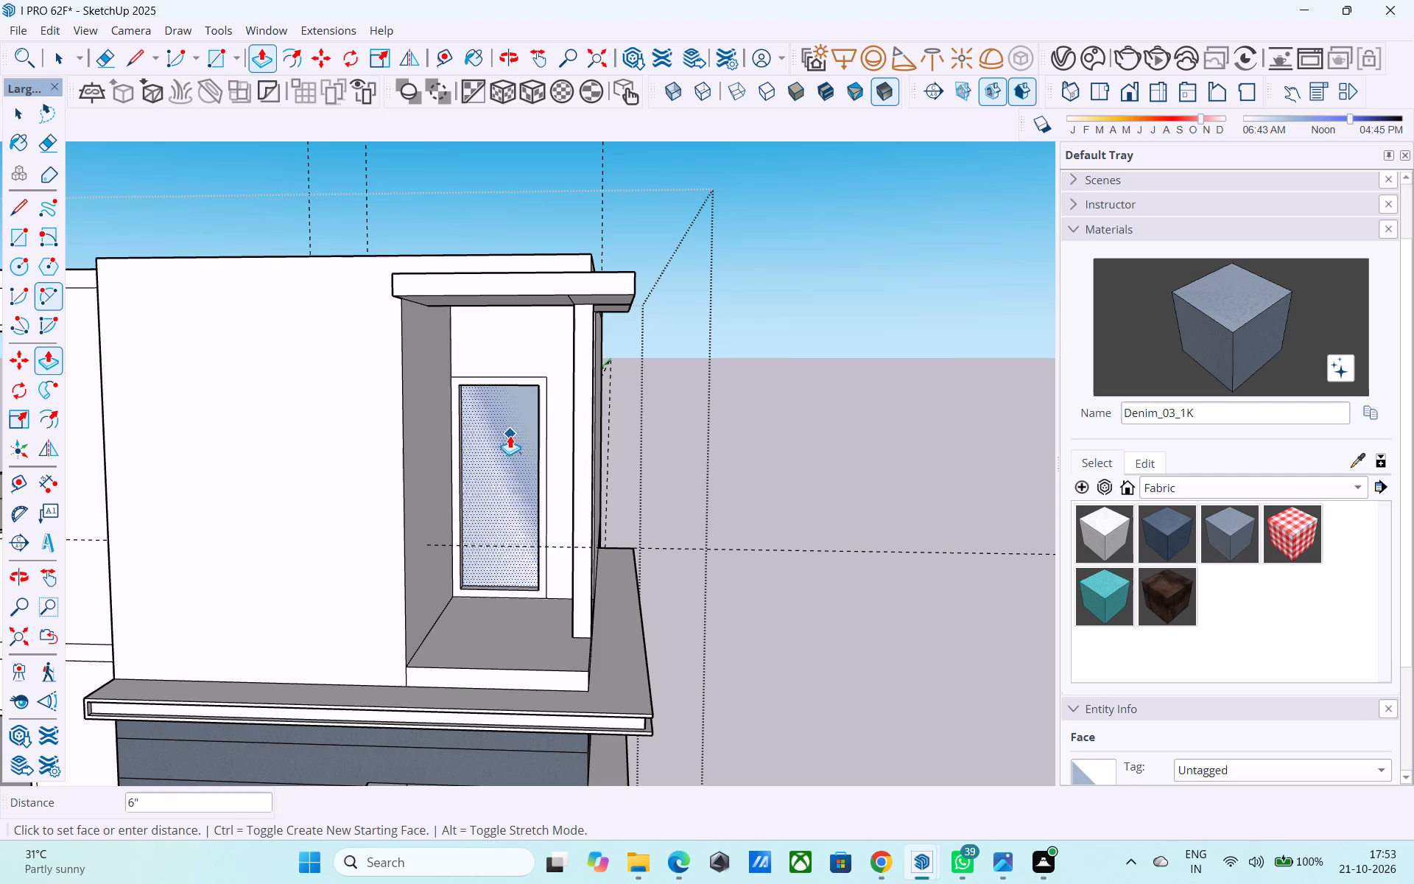
left_click(510, 434)
Save the model.
scroll(510, 434, "down", 11)
middle_click_drag(508, 444, 292, 421)
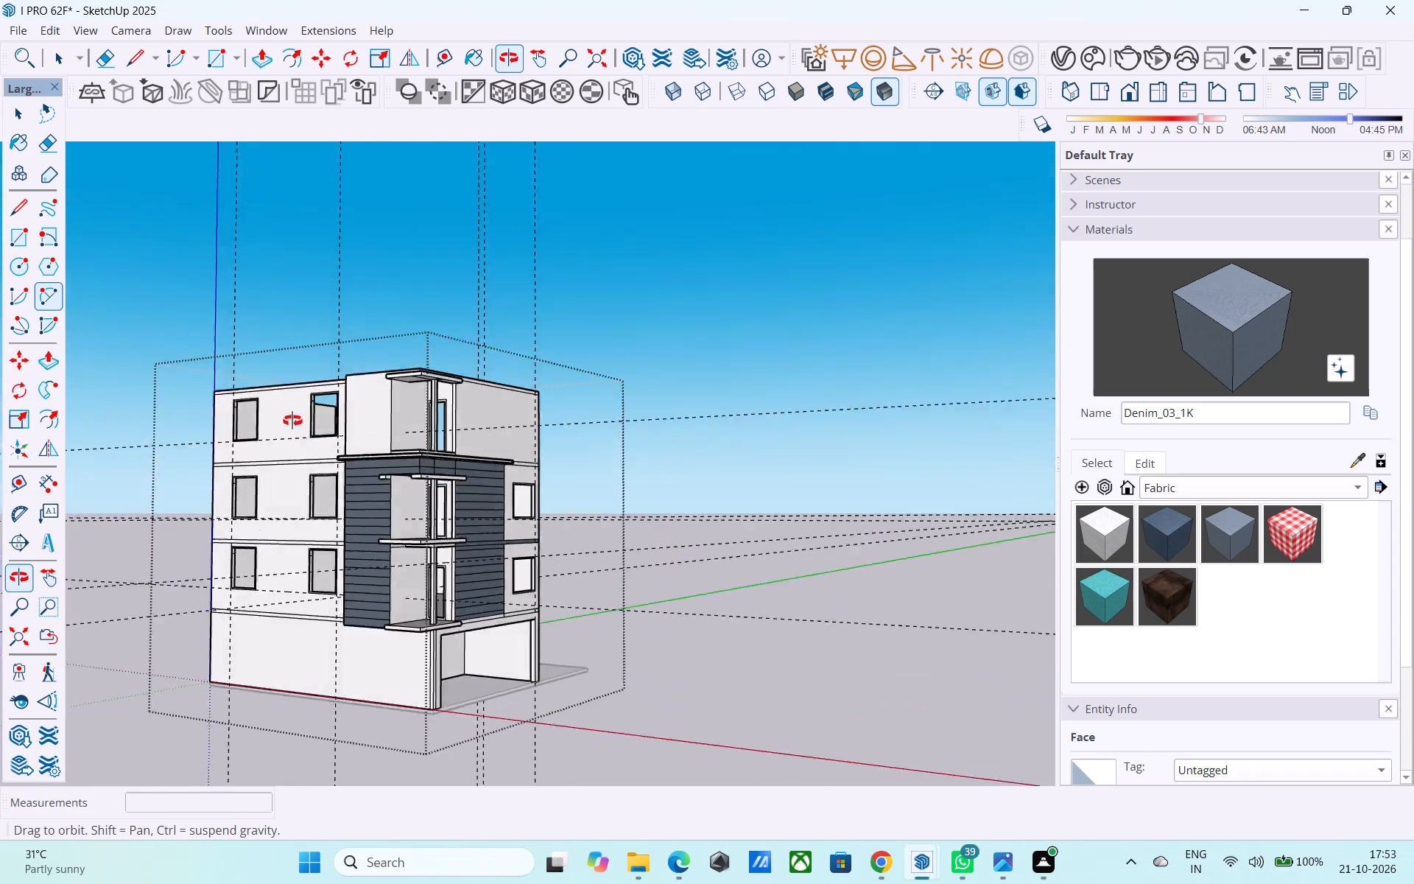
middle_click_drag(292, 421, 239, 575)
scroll(342, 437, "up", 8)
key("ctrl+s")
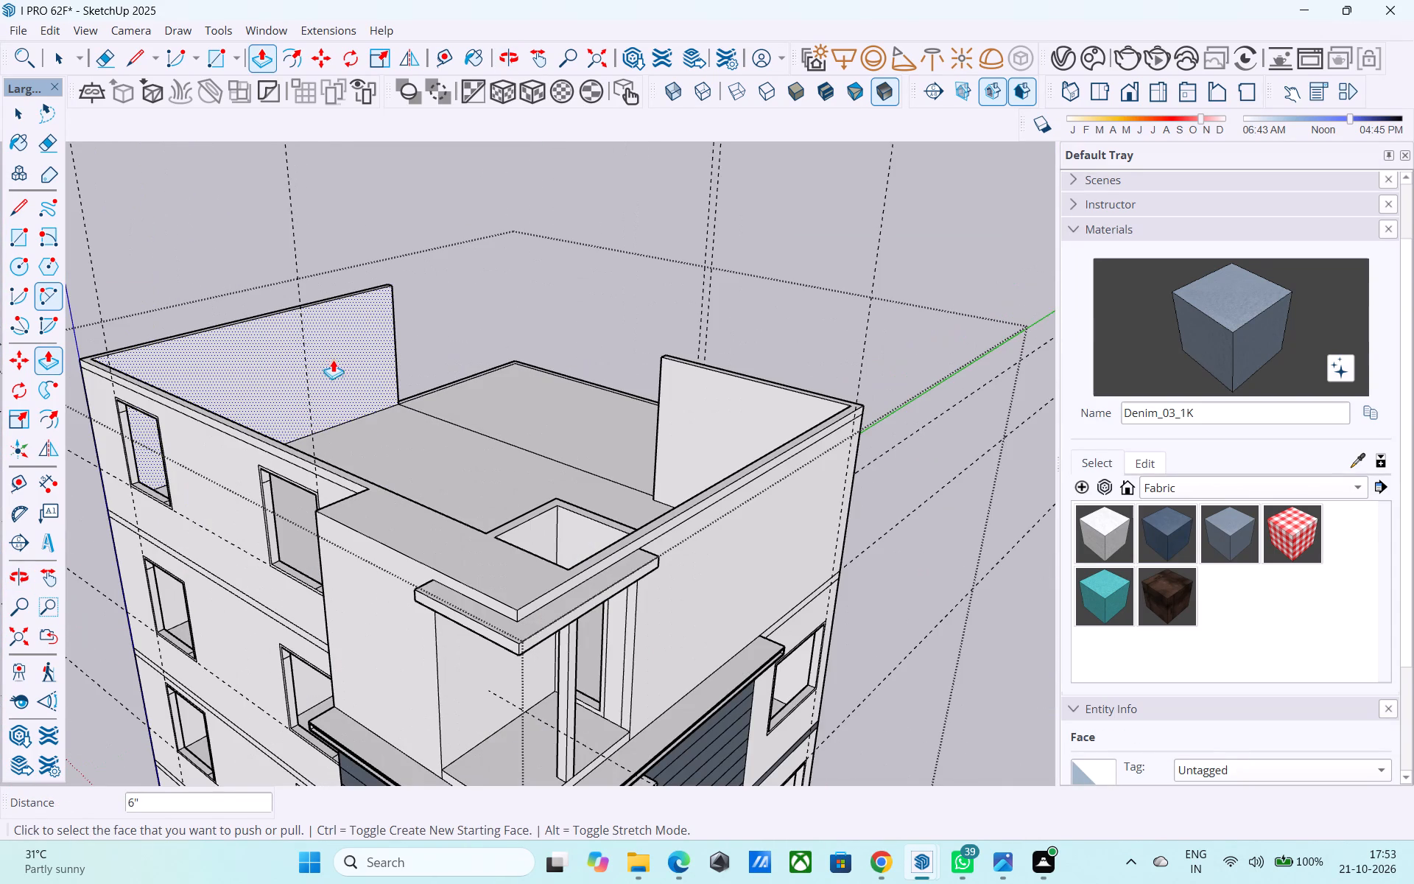
Examine the facade and the corner balconies from several angles, including the undersides of the balcony slabs.
key("space")
middle_click_drag(382, 527, 618, 424)
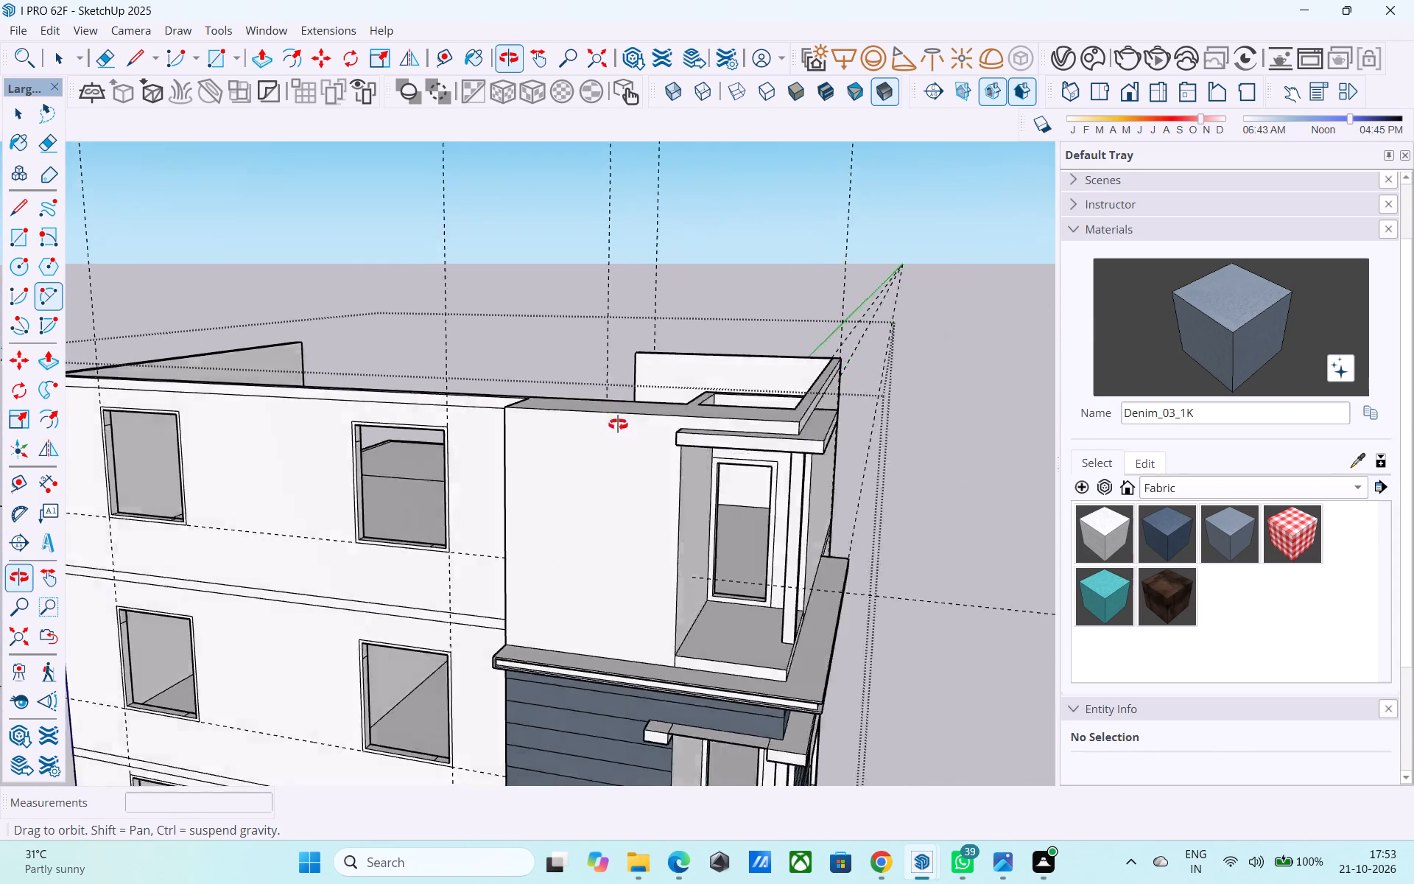
middle_click_drag(618, 424, 609, 438)
scroll(486, 433, "down", 10)
middle_click_drag(618, 508, 668, 475)
scroll(502, 513, "up", 6)
scroll(407, 497, "down", 6)
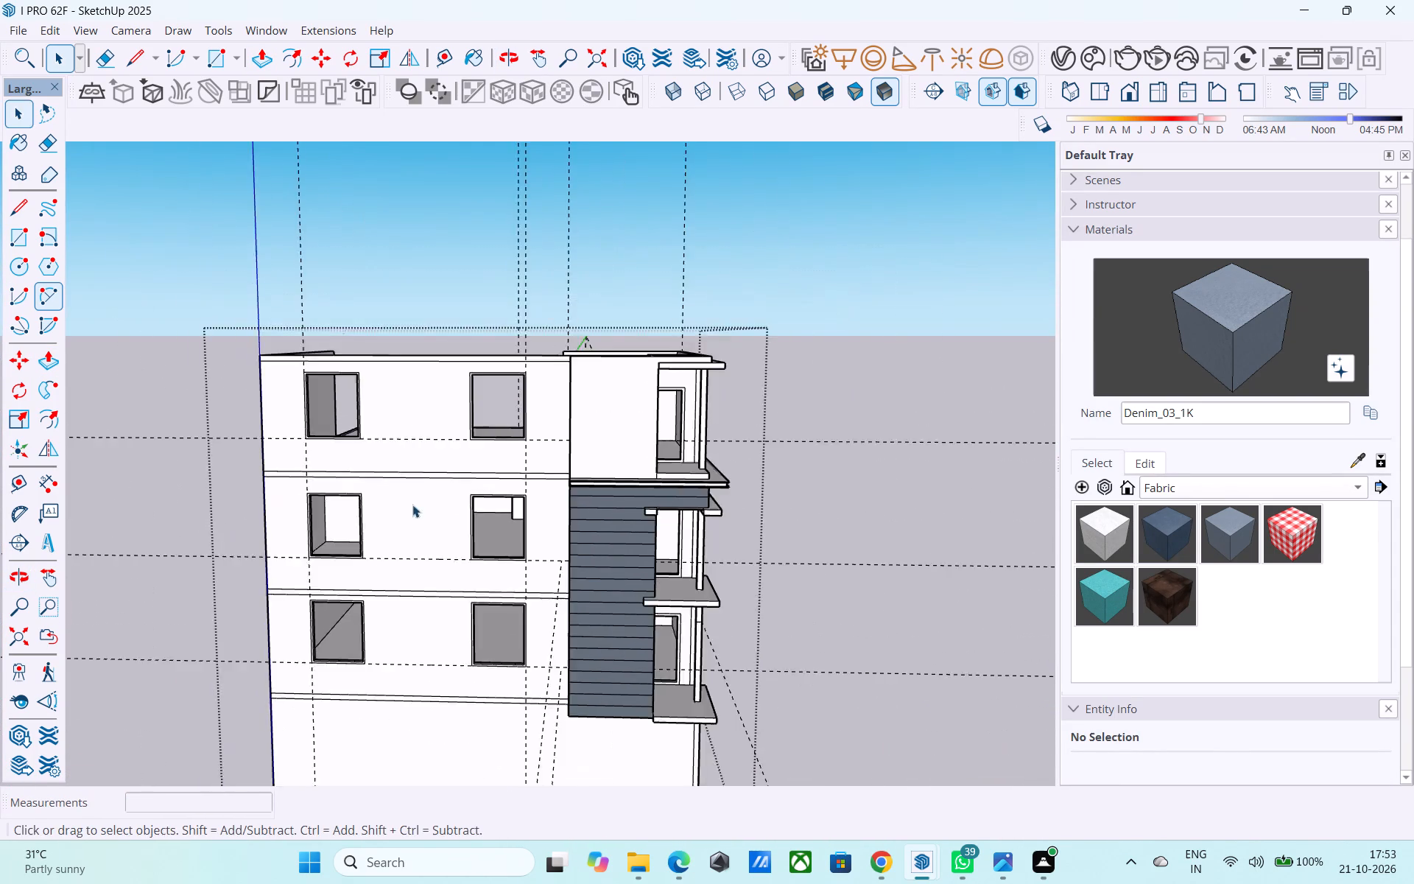
middle_click_drag(595, 527, 647, 518)
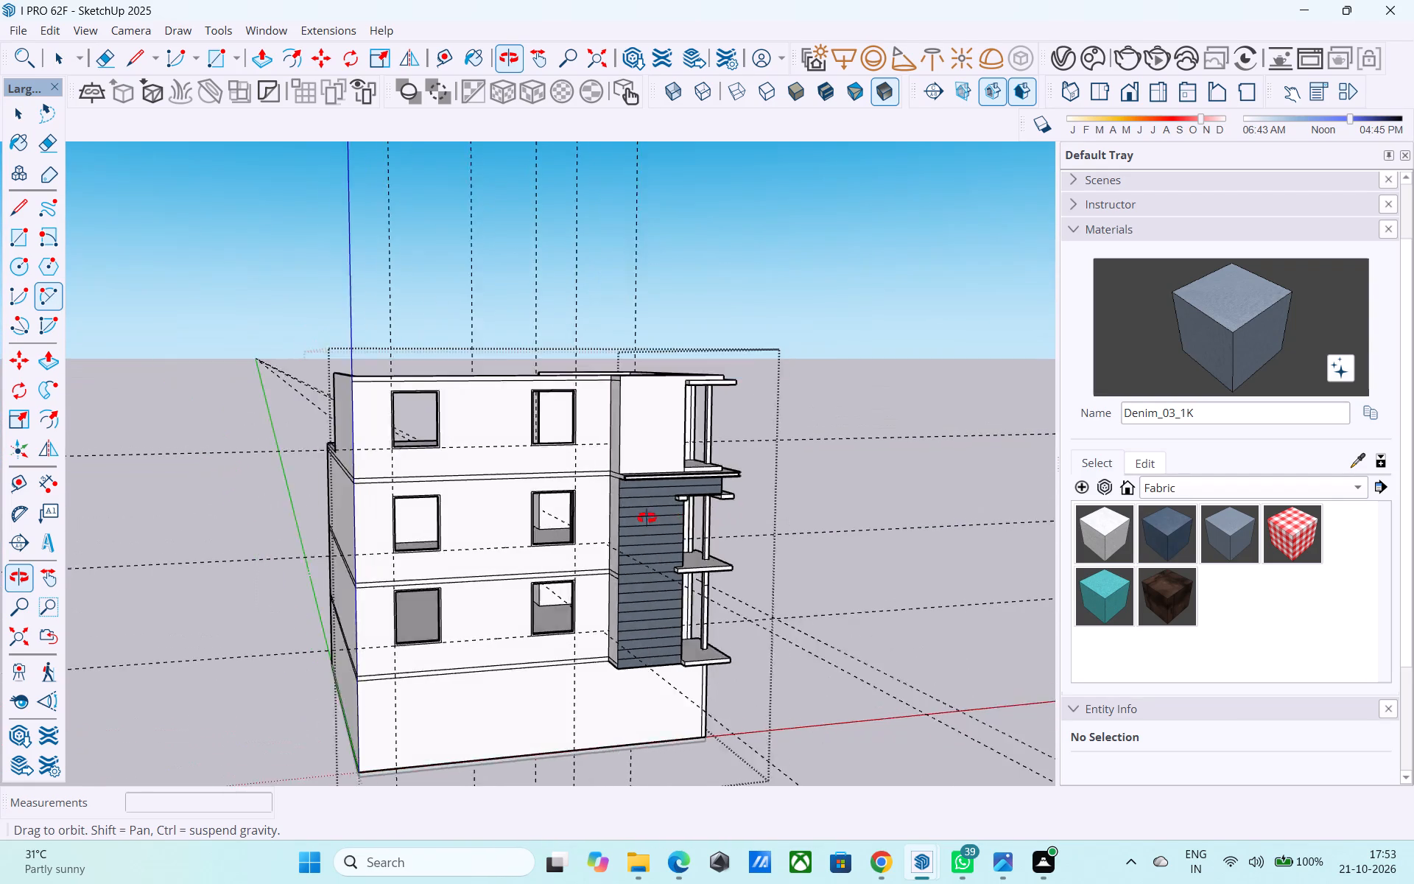
middle_click_drag(647, 518, 484, 451)
scroll(452, 600, "up", 5)
scroll(460, 578, "down", 2)
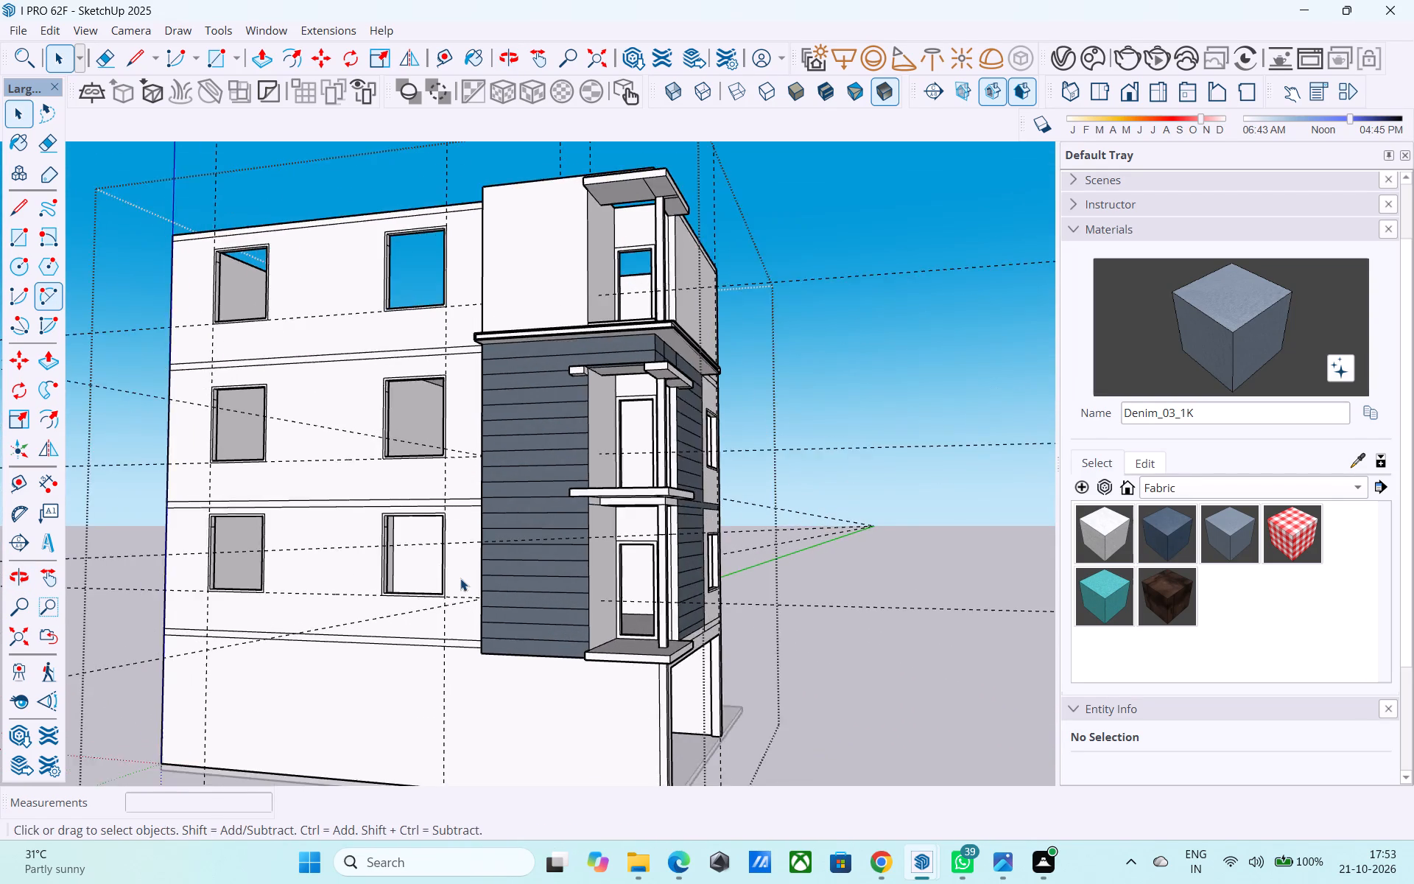
scroll(460, 578, "down", 2)
middle_click_drag(460, 578, 469, 577)
scroll(567, 596, "up", 4)
middle_click_drag(513, 592, 491, 580)
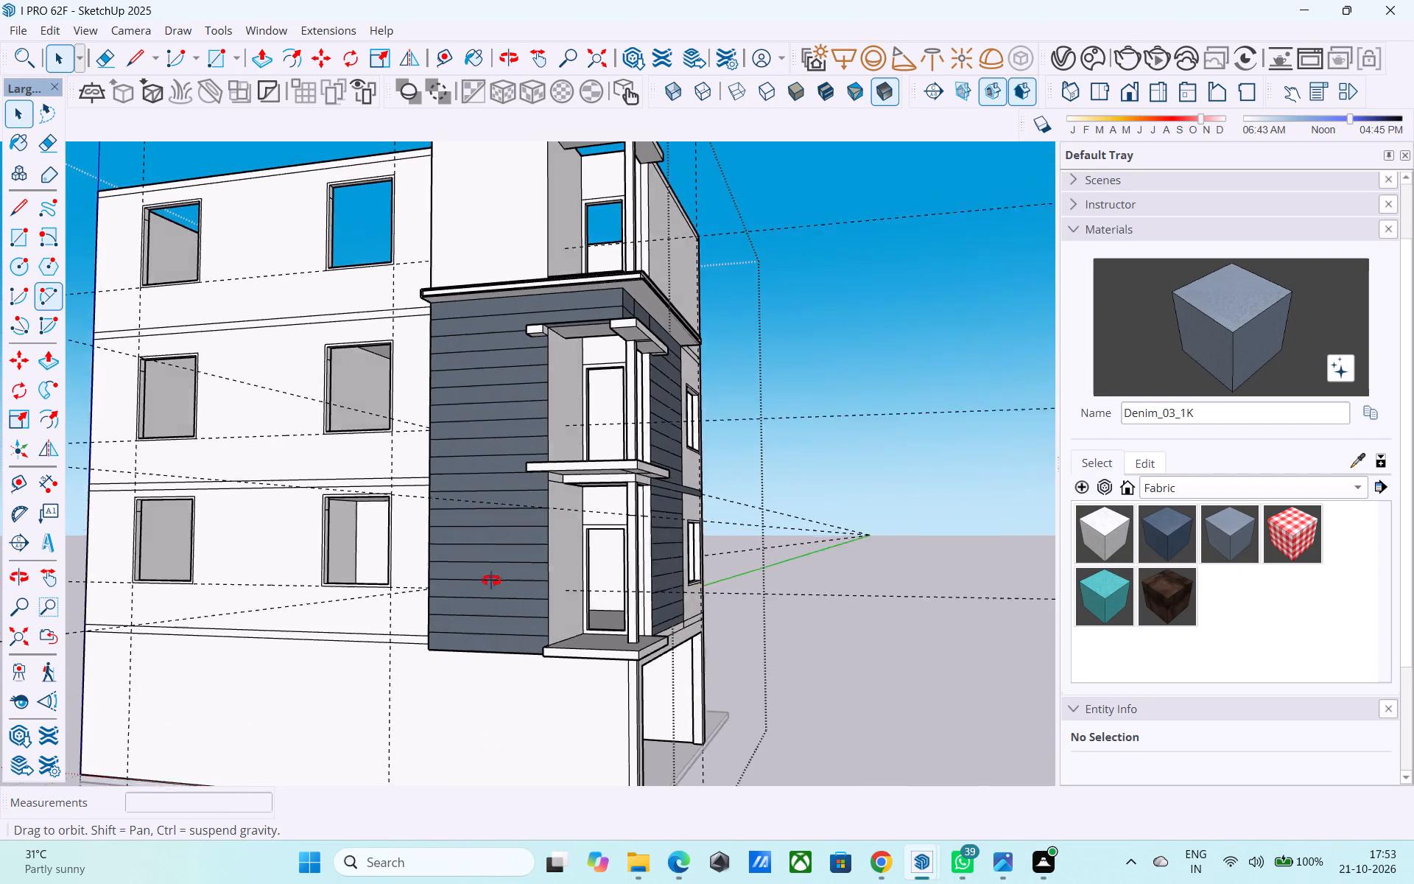
middle_click_drag(491, 580, 485, 590)
scroll(520, 493, "up", 6)
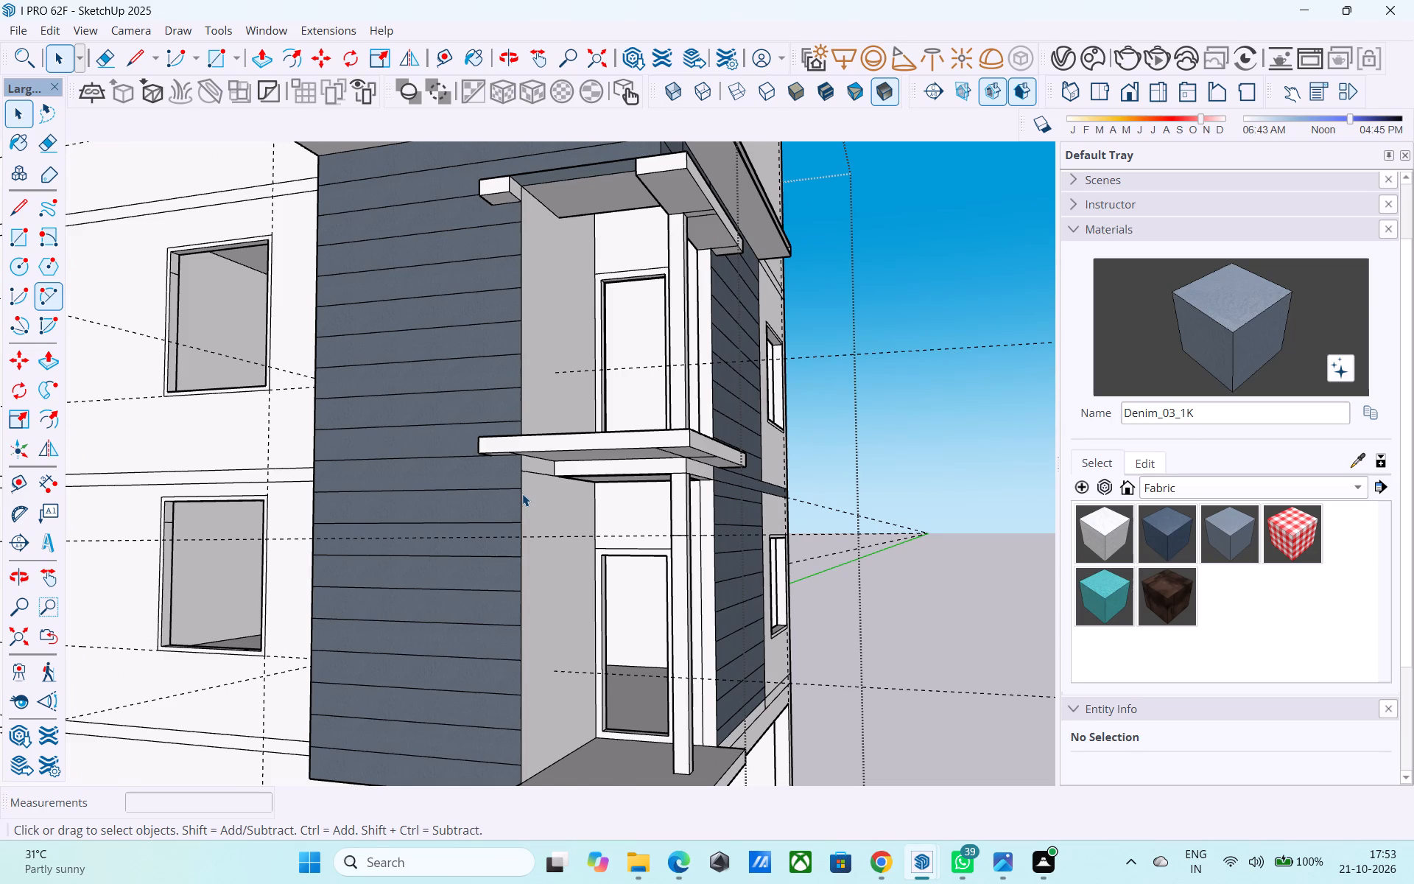
scroll(522, 494, "down", 2)
scroll(527, 499, "up", 5)
middle_click_drag(574, 513, 592, 407)
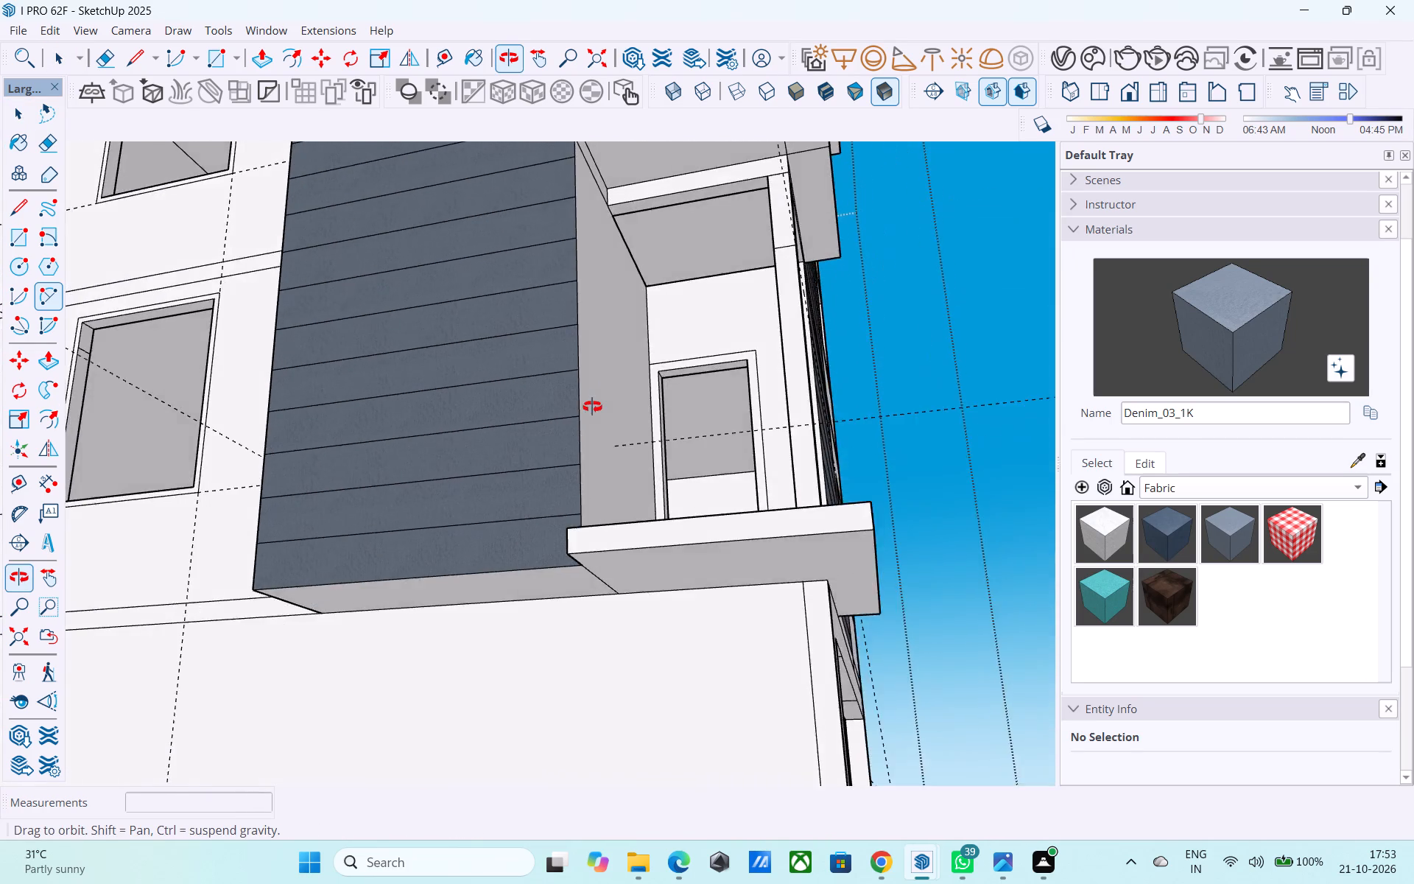
middle_click_drag(592, 407, 569, 463)
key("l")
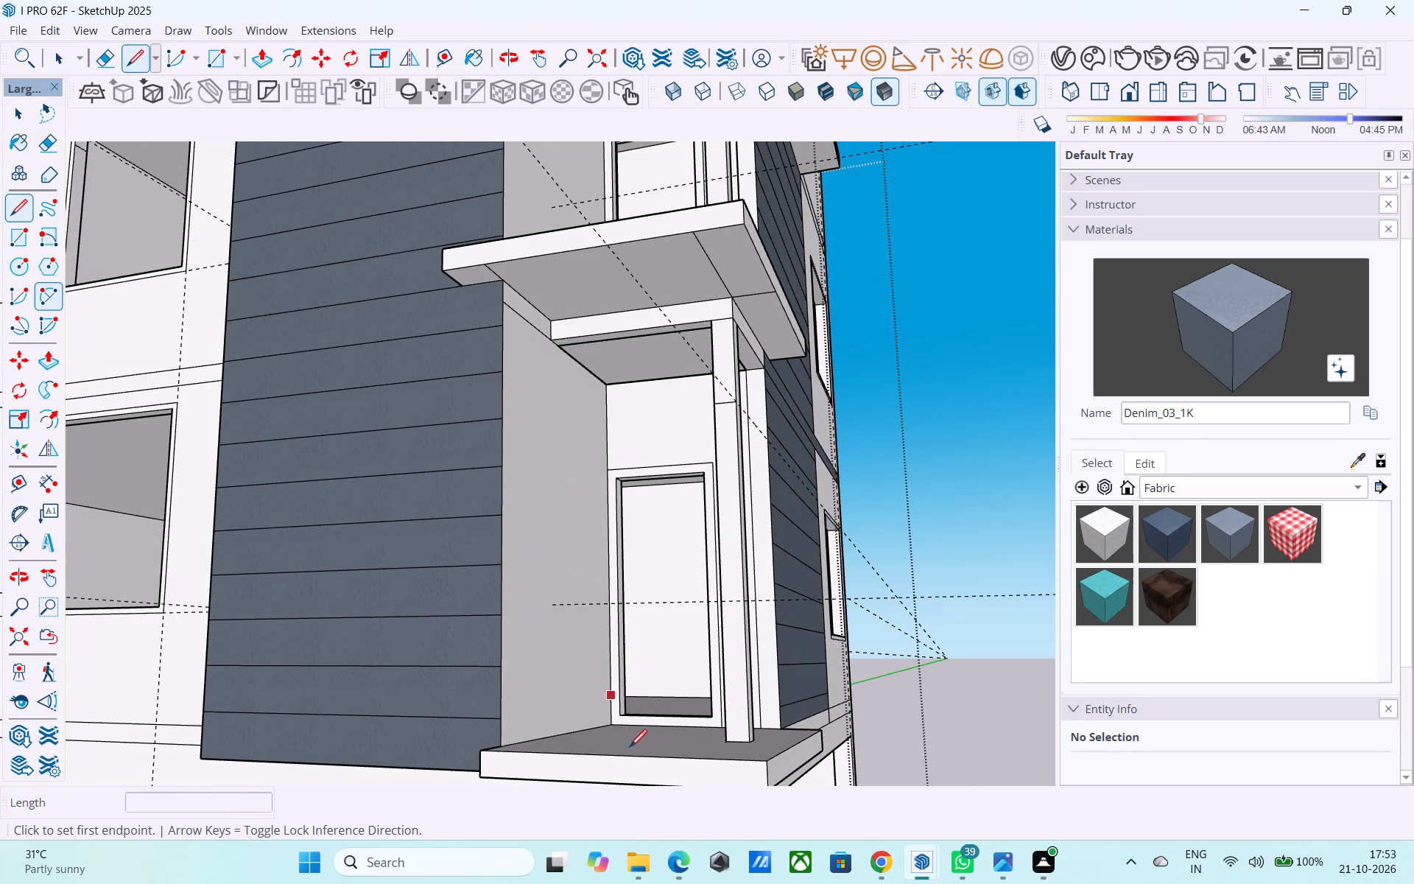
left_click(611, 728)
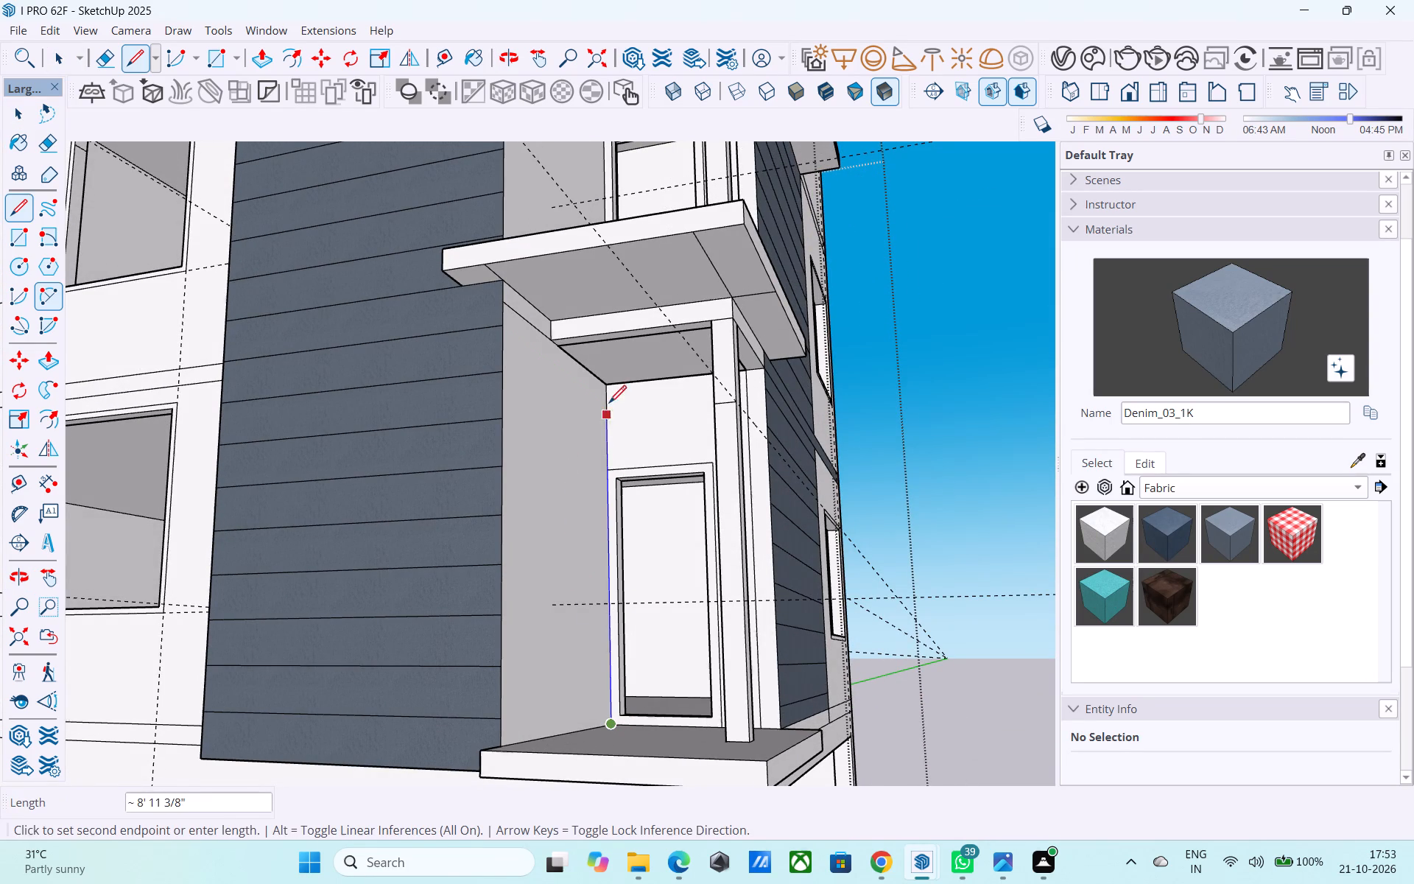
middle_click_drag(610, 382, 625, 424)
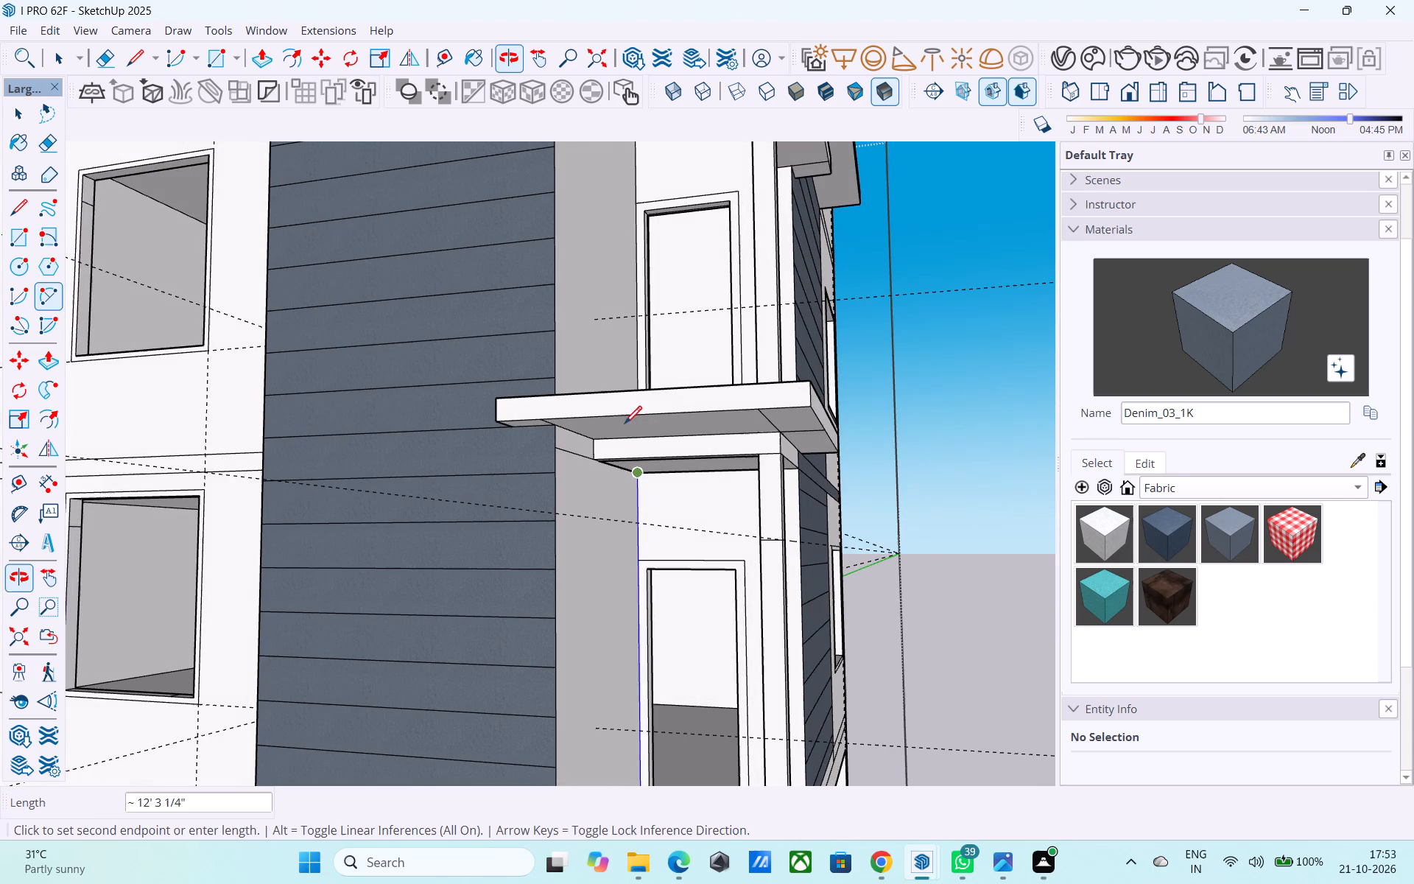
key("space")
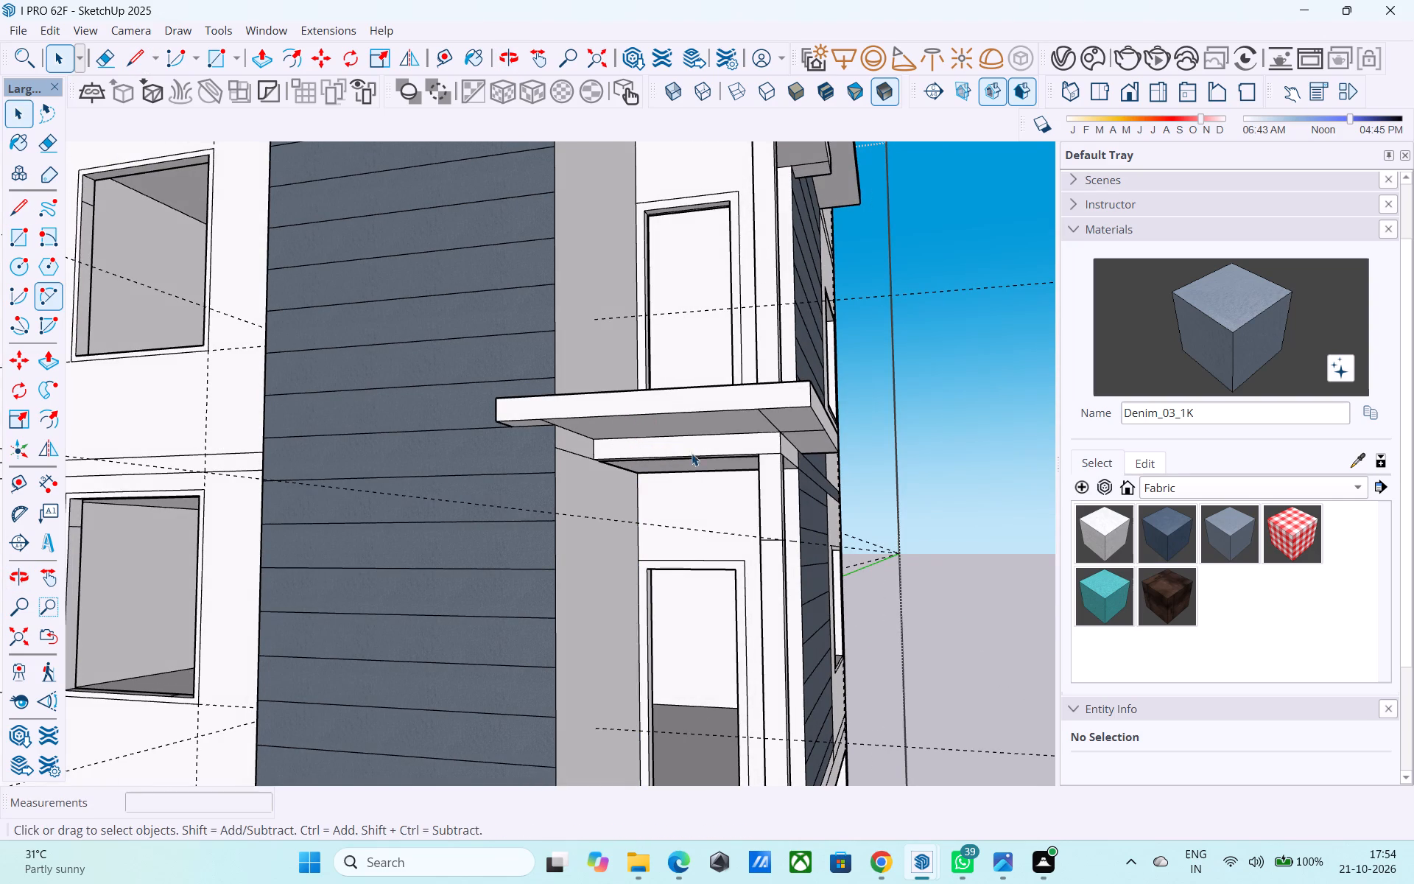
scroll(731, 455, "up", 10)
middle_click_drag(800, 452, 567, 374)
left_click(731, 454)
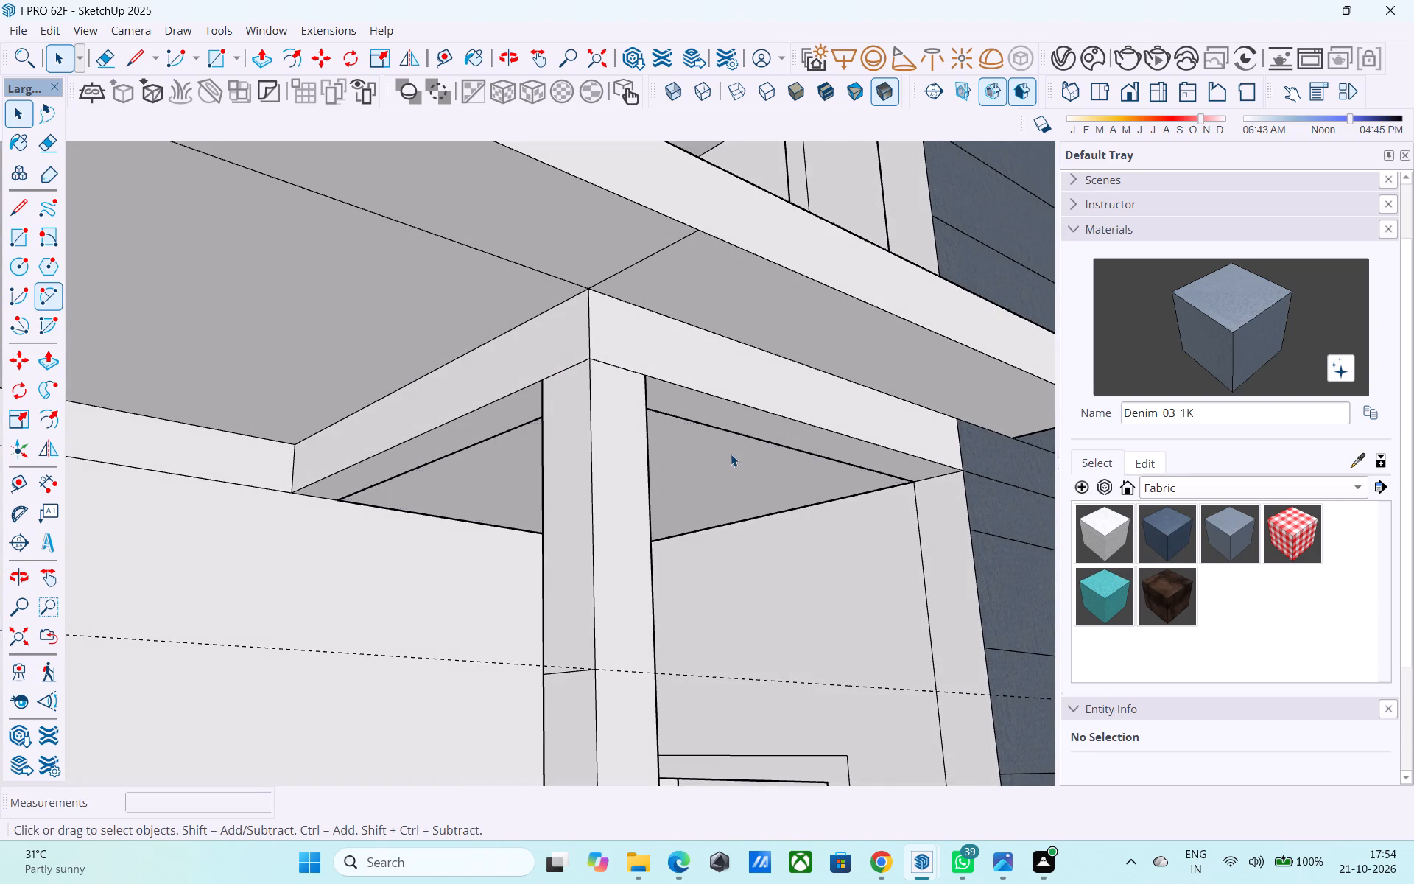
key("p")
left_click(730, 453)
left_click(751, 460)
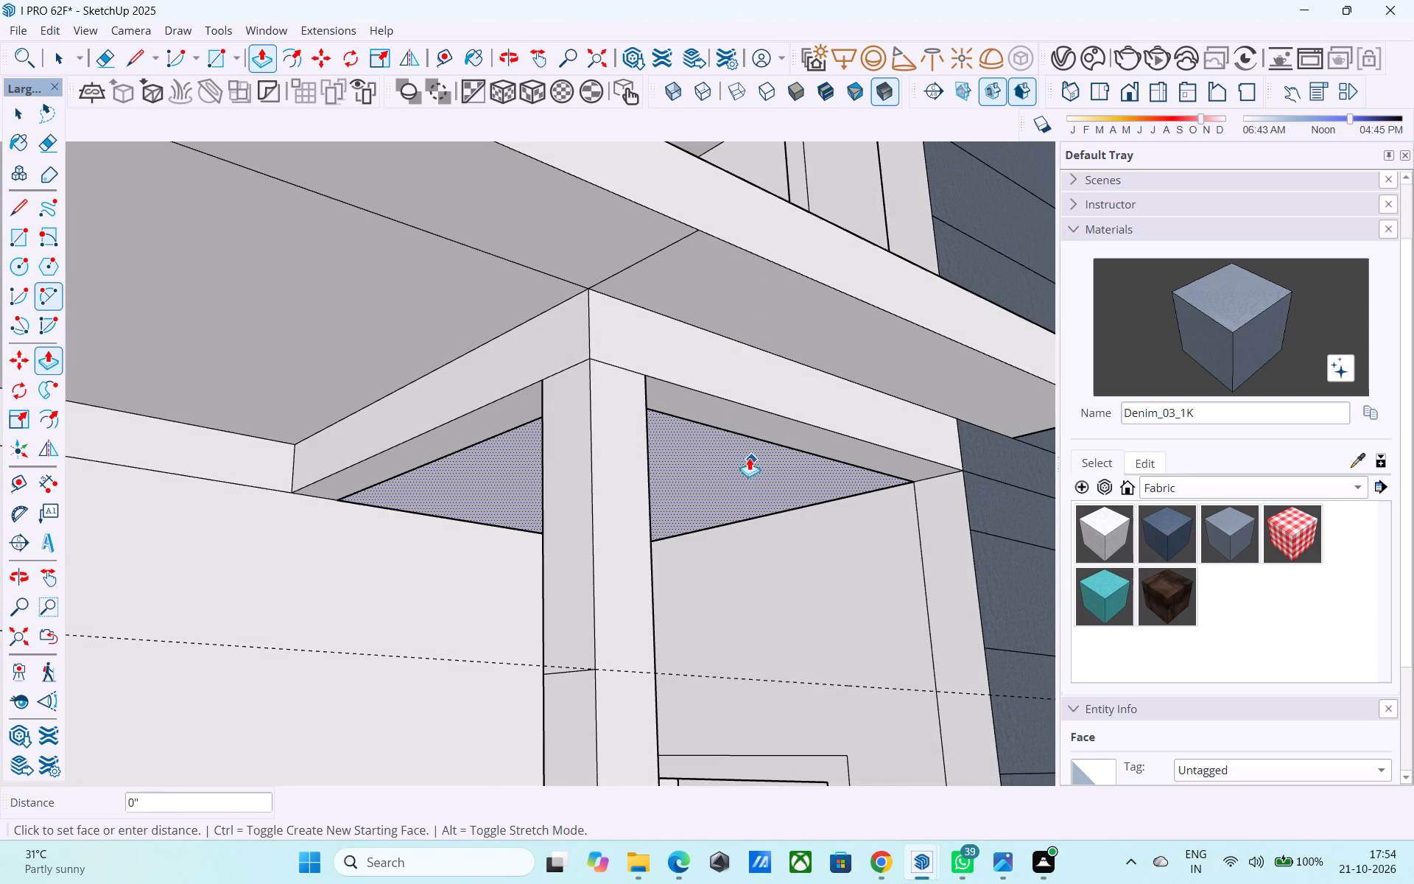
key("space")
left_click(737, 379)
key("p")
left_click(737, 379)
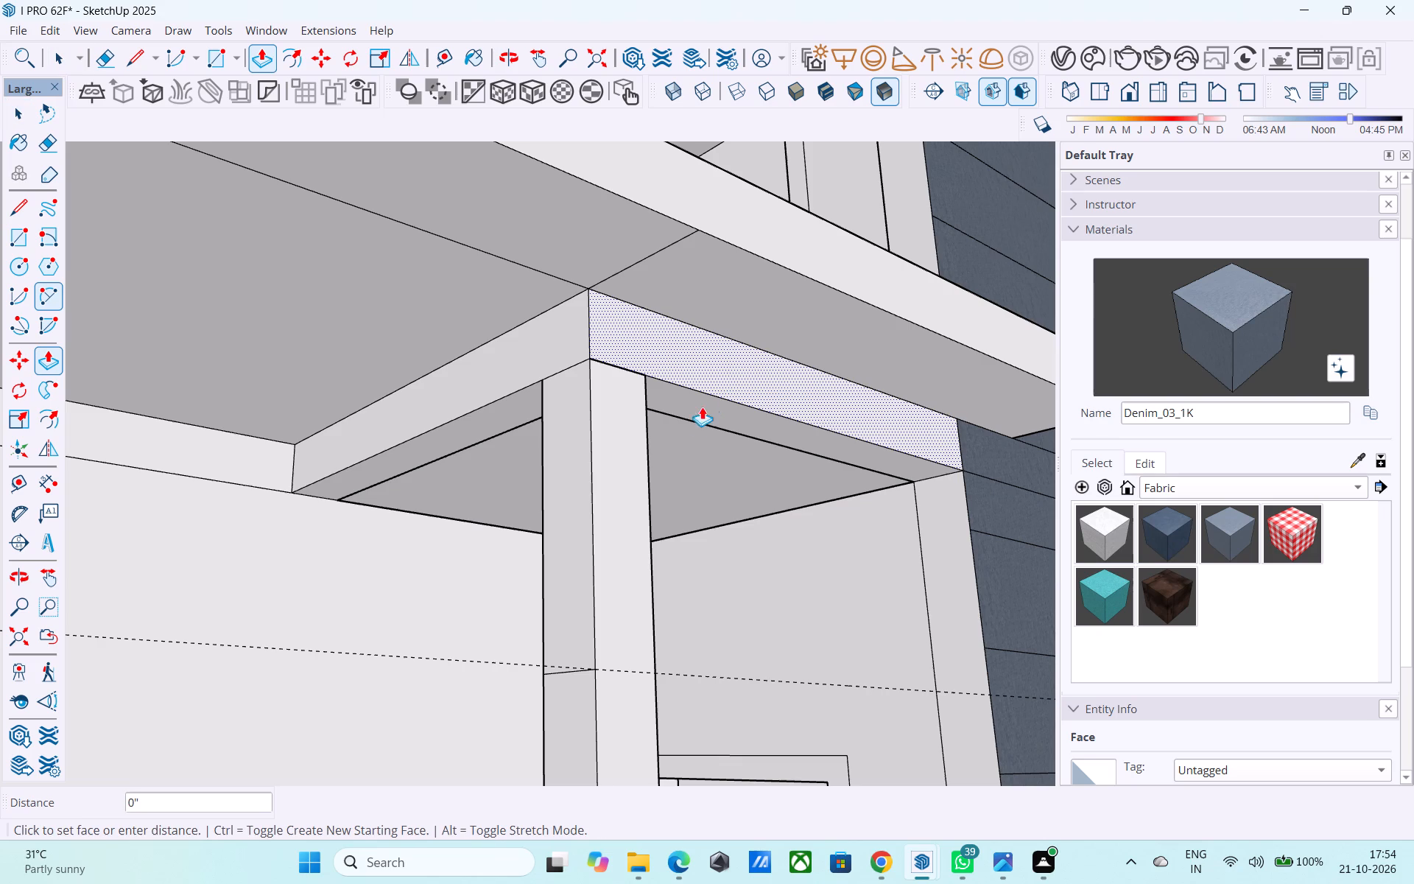
Push/Pull the underside of the edge beam above the lowest corner balcony up to the underside of the slab.
key("space")
left_click(700, 416)
key("p")
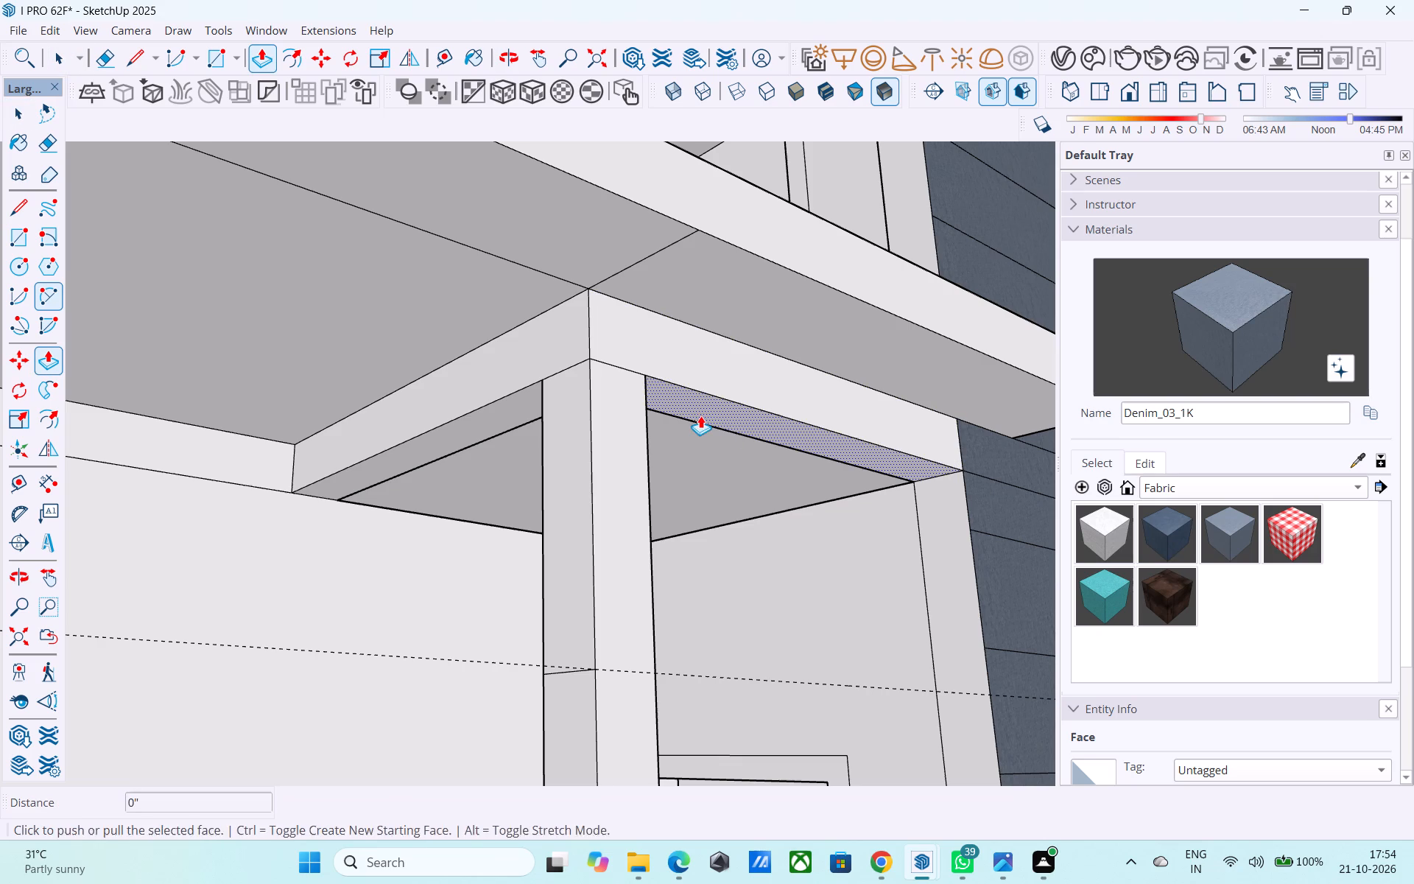
left_click(700, 415)
left_click(728, 301)
middle_click_drag(721, 335, 460, 330)
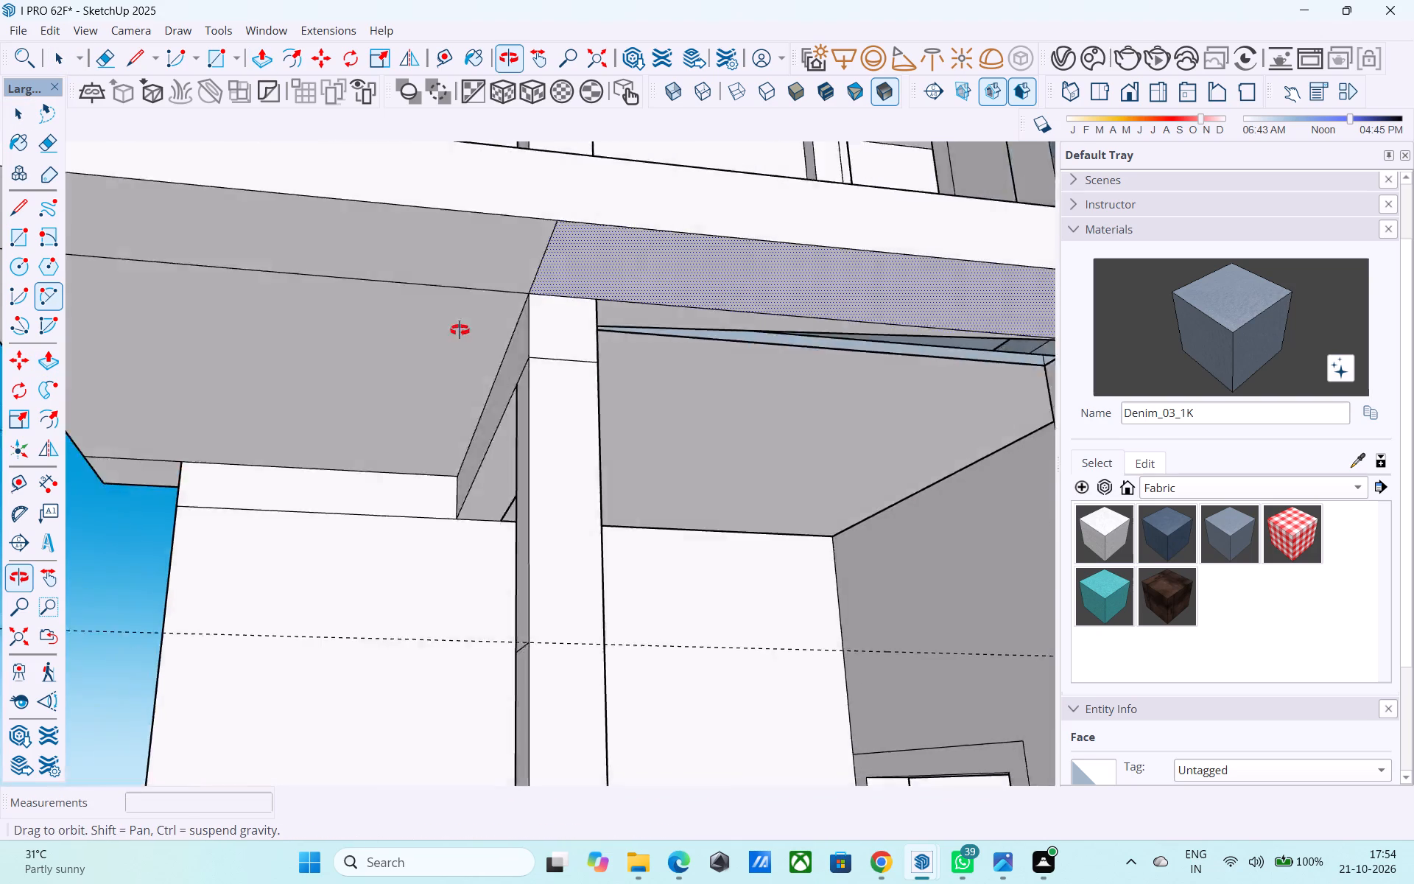
Close the gap in the lowest corner balcony's ceiling with an edge line of about 9 3/16" and erase the leftover dividing edges.
middle_click_drag(460, 330, 407, 337)
scroll(408, 329, "down", 5)
middle_click_drag(647, 374, 738, 303, "shift")
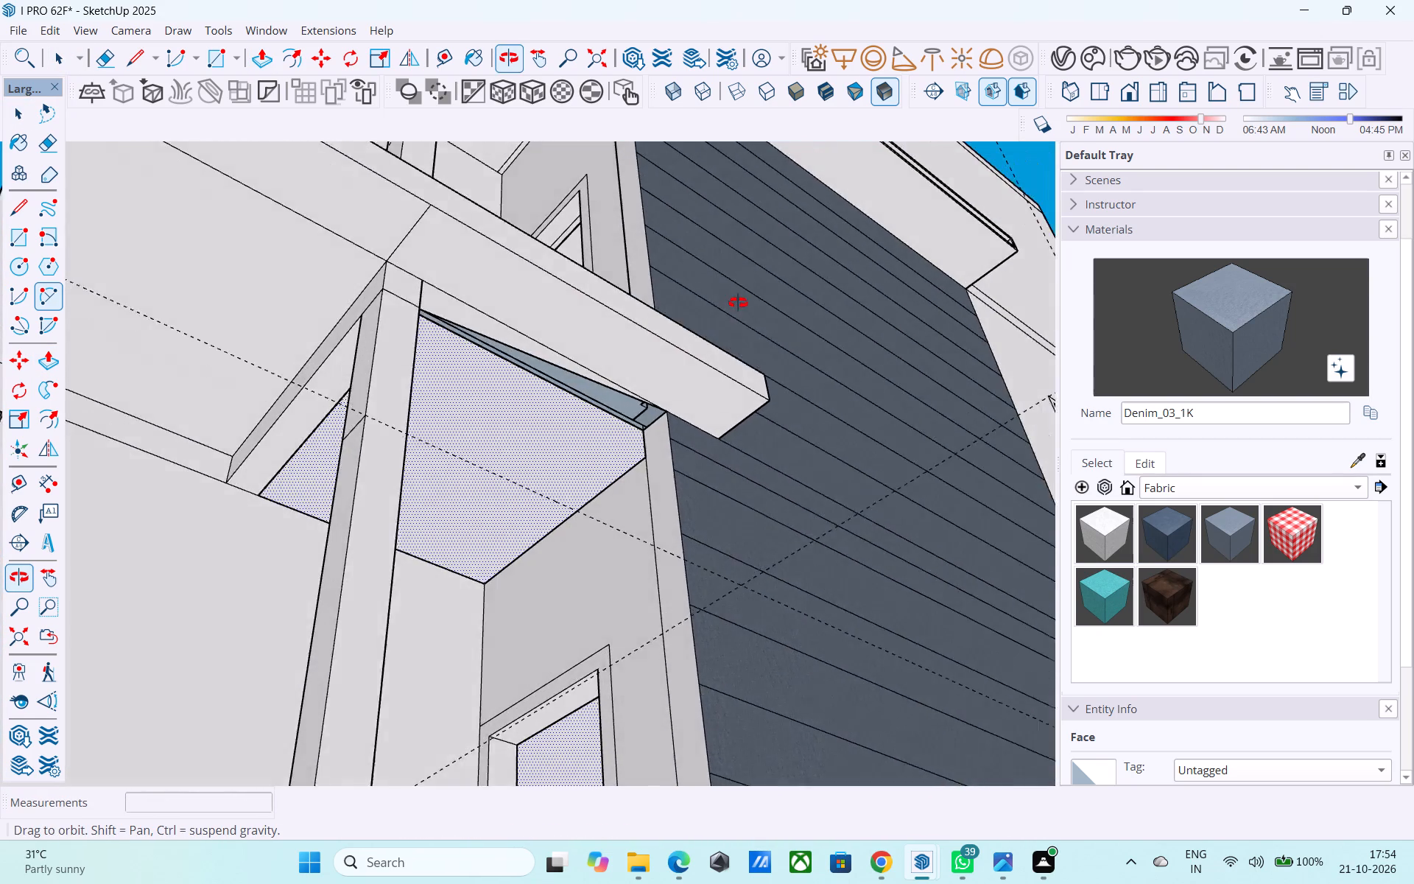
middle_click_drag(738, 303, 723, 356, "shift")
scroll(669, 431, "up", 8)
key("l")
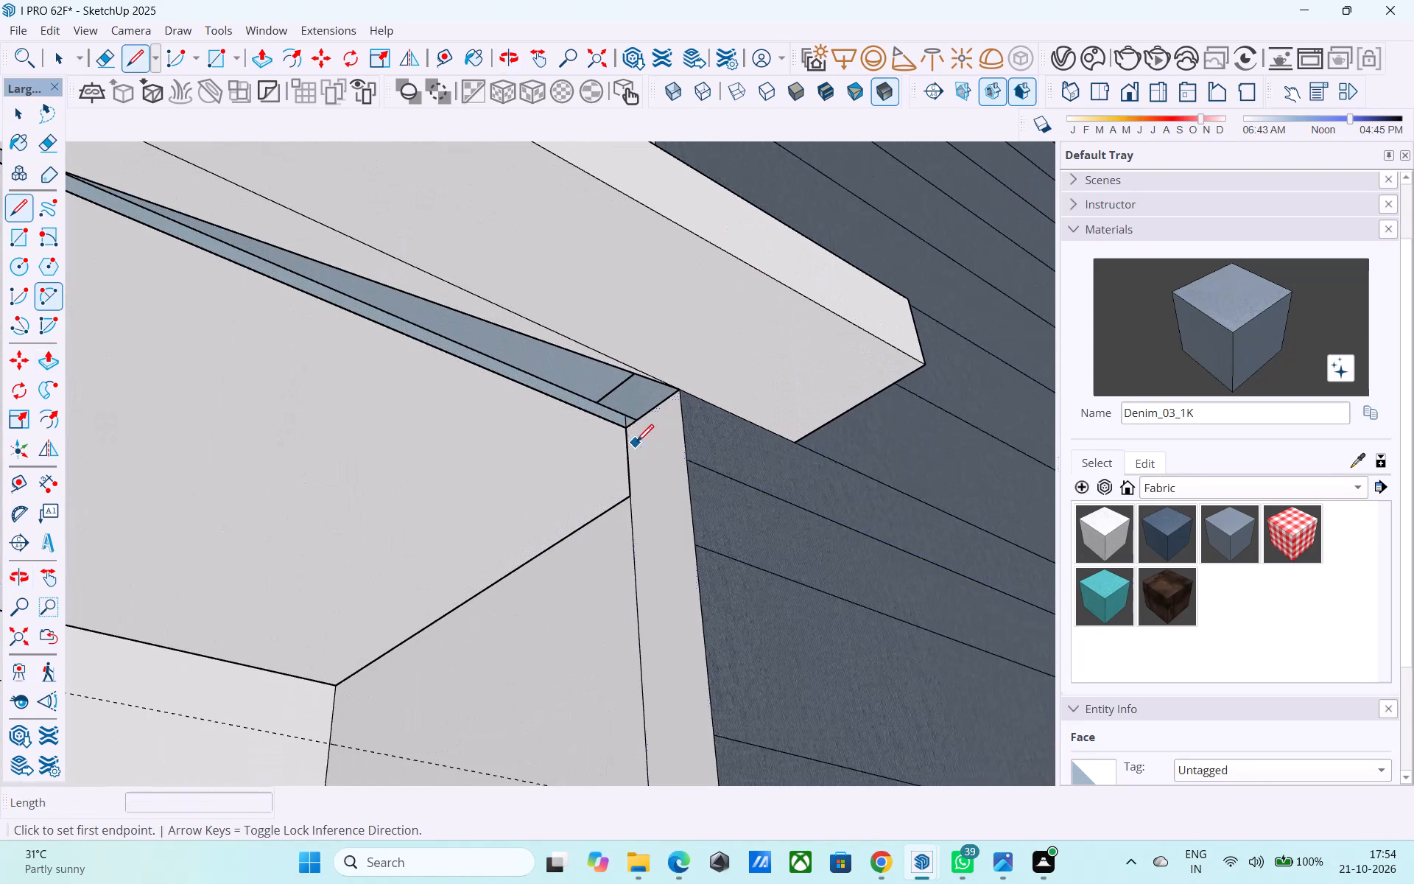
left_click(624, 428)
left_click(590, 357)
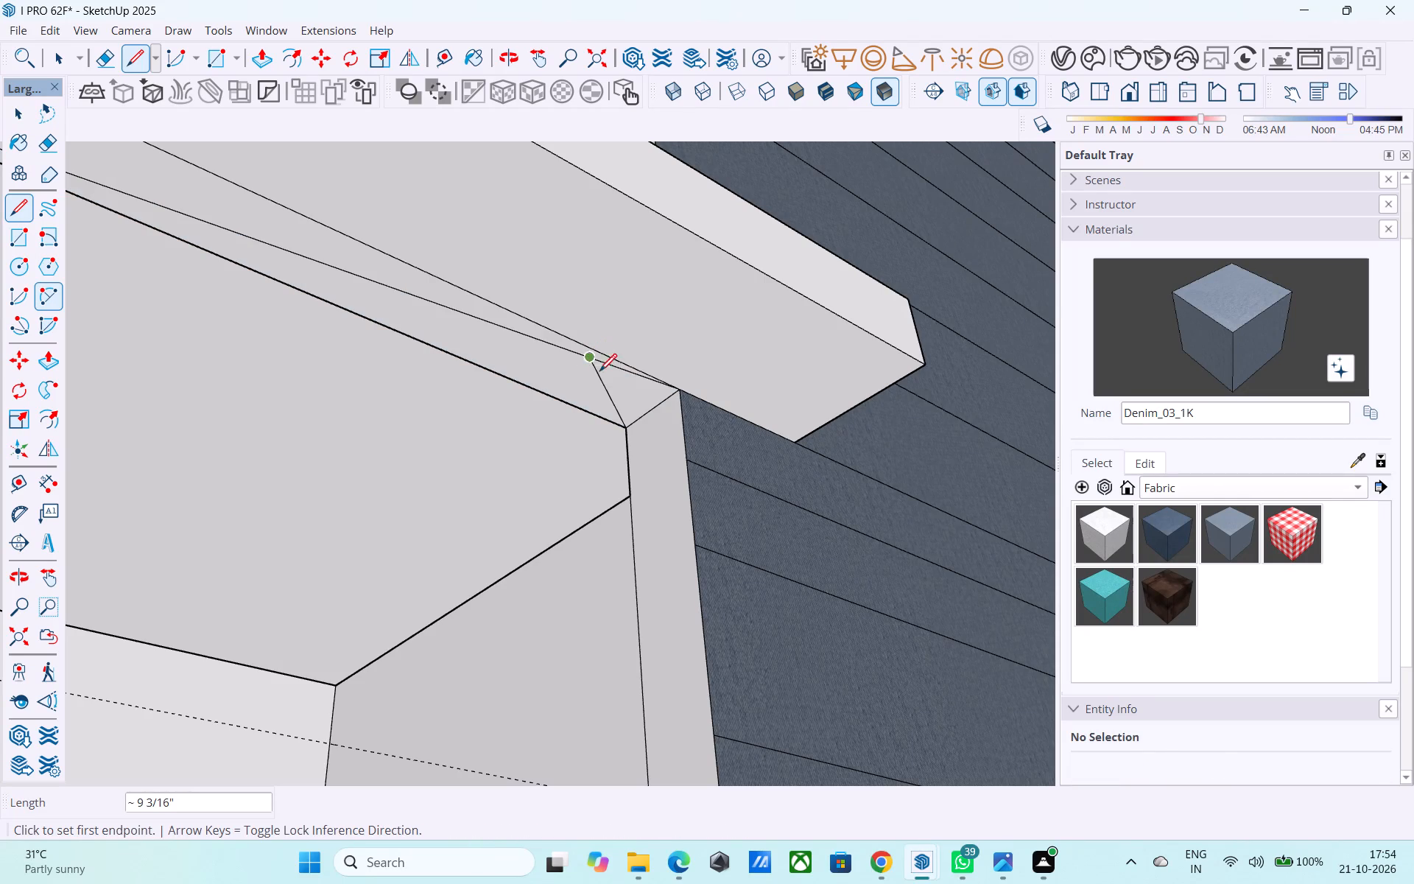
key("e")
left_click_drag(610, 390, 588, 393)
left_click(498, 327)
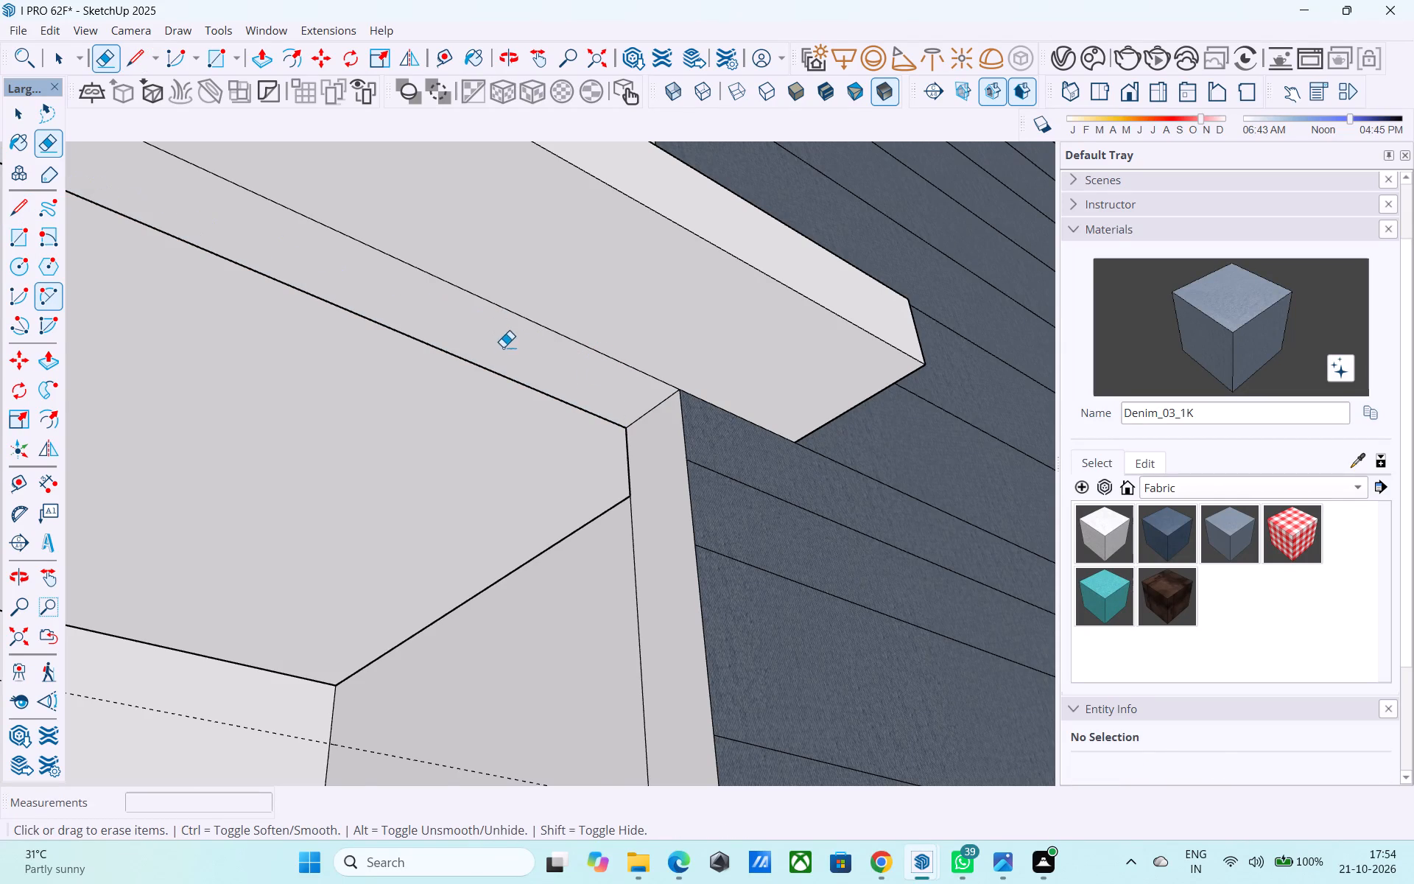
Push/Pull the side face of the remaining ceiling beam between column and wall 6" through its thickness.
scroll(508, 362, "down", 10)
middle_click_drag(512, 396, 319, 466)
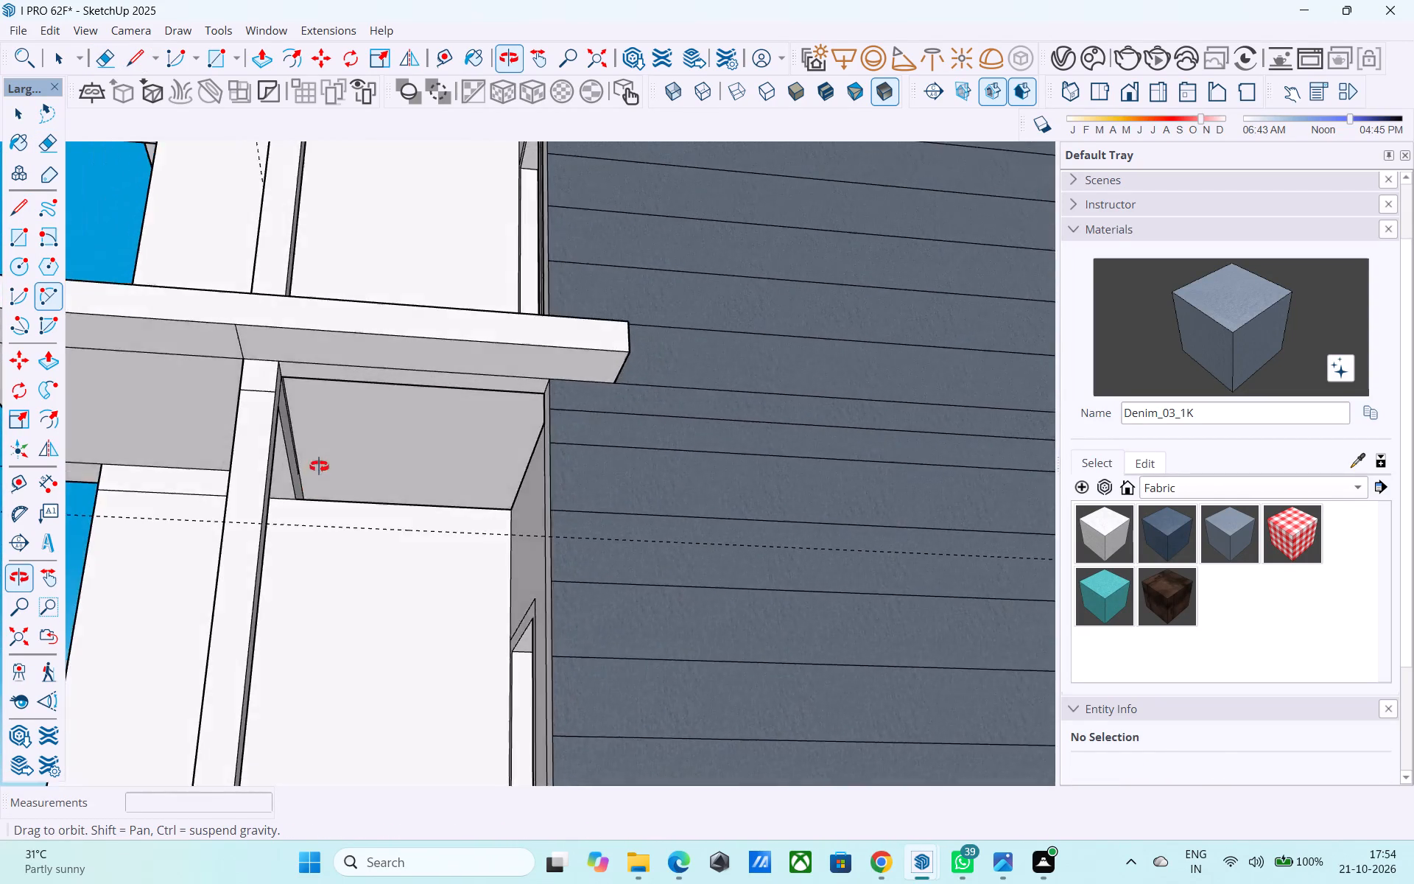
middle_click_drag(319, 466, 250, 471)
scroll(250, 471, "up", 7)
key("space")
left_click(300, 464)
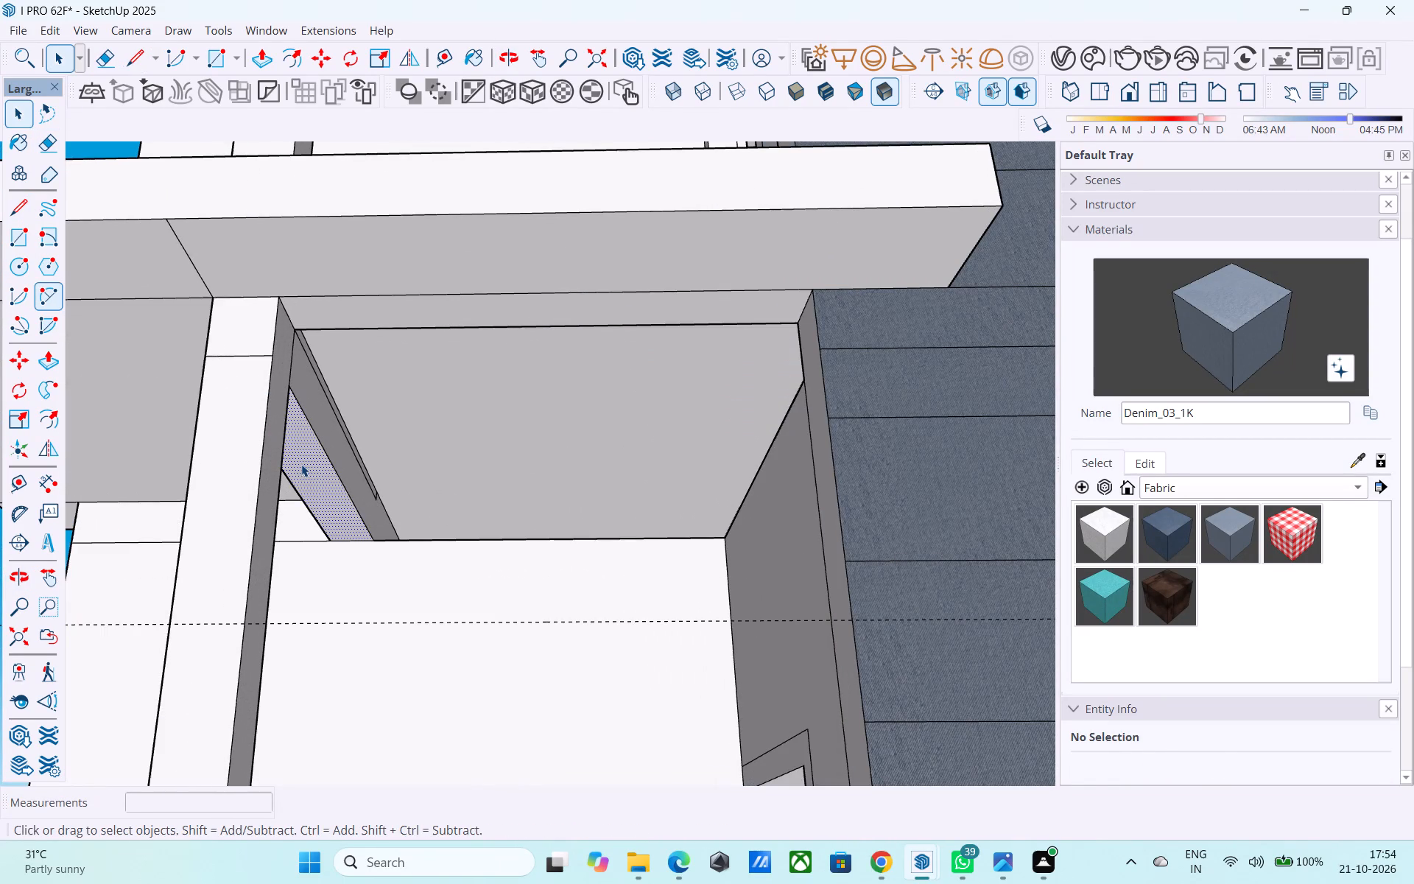
key("p")
left_click(301, 464)
left_click(423, 354)
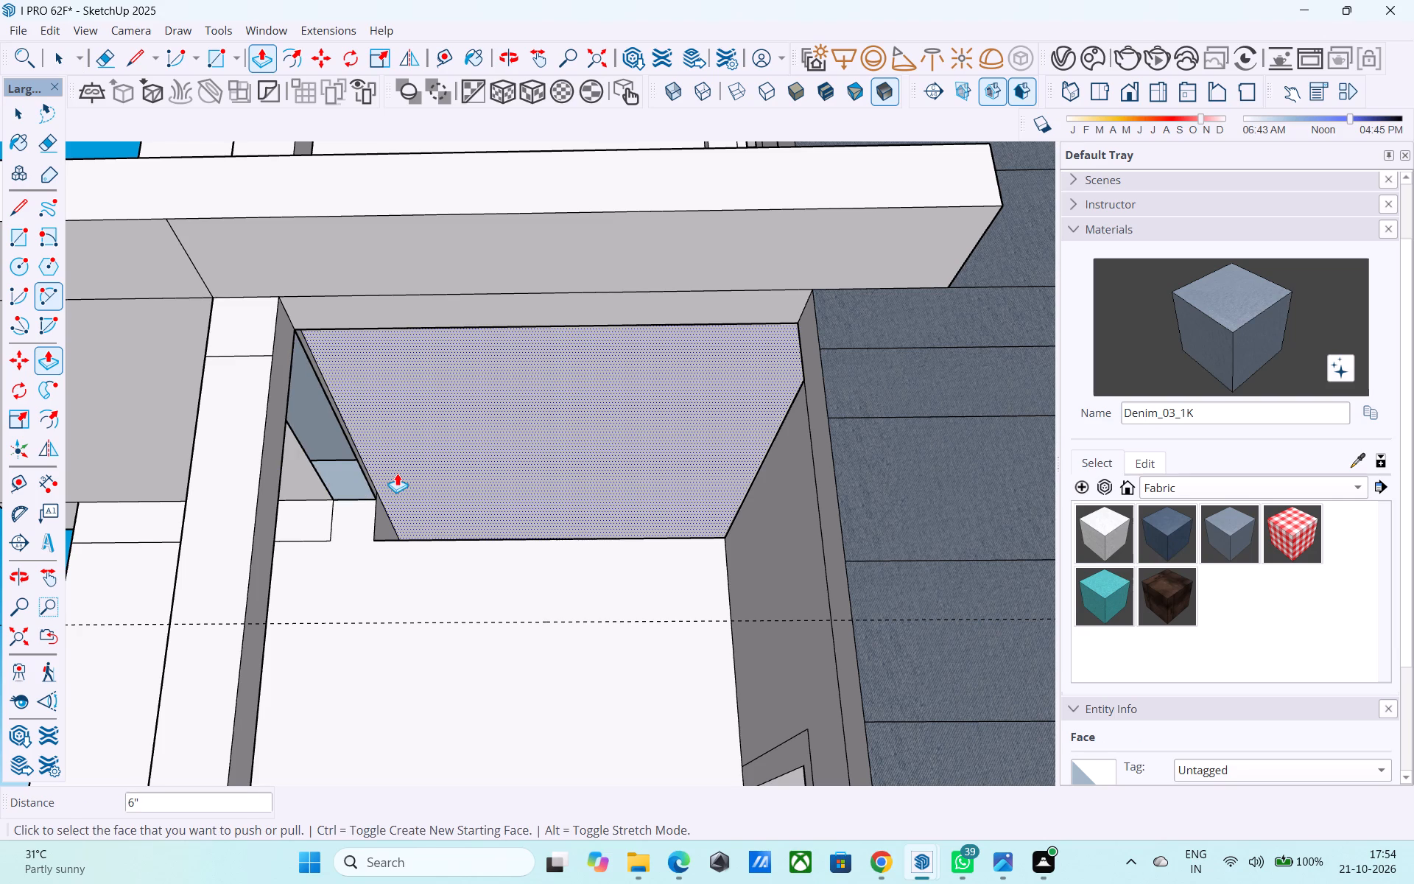
Cover the ceiling gap left between column and wall with a 4' by 6" rectangle and erase its dividing edges.
scroll(398, 471, "up", 1)
scroll(398, 470, "down", 4)
middle_click_drag(398, 470, 762, 527)
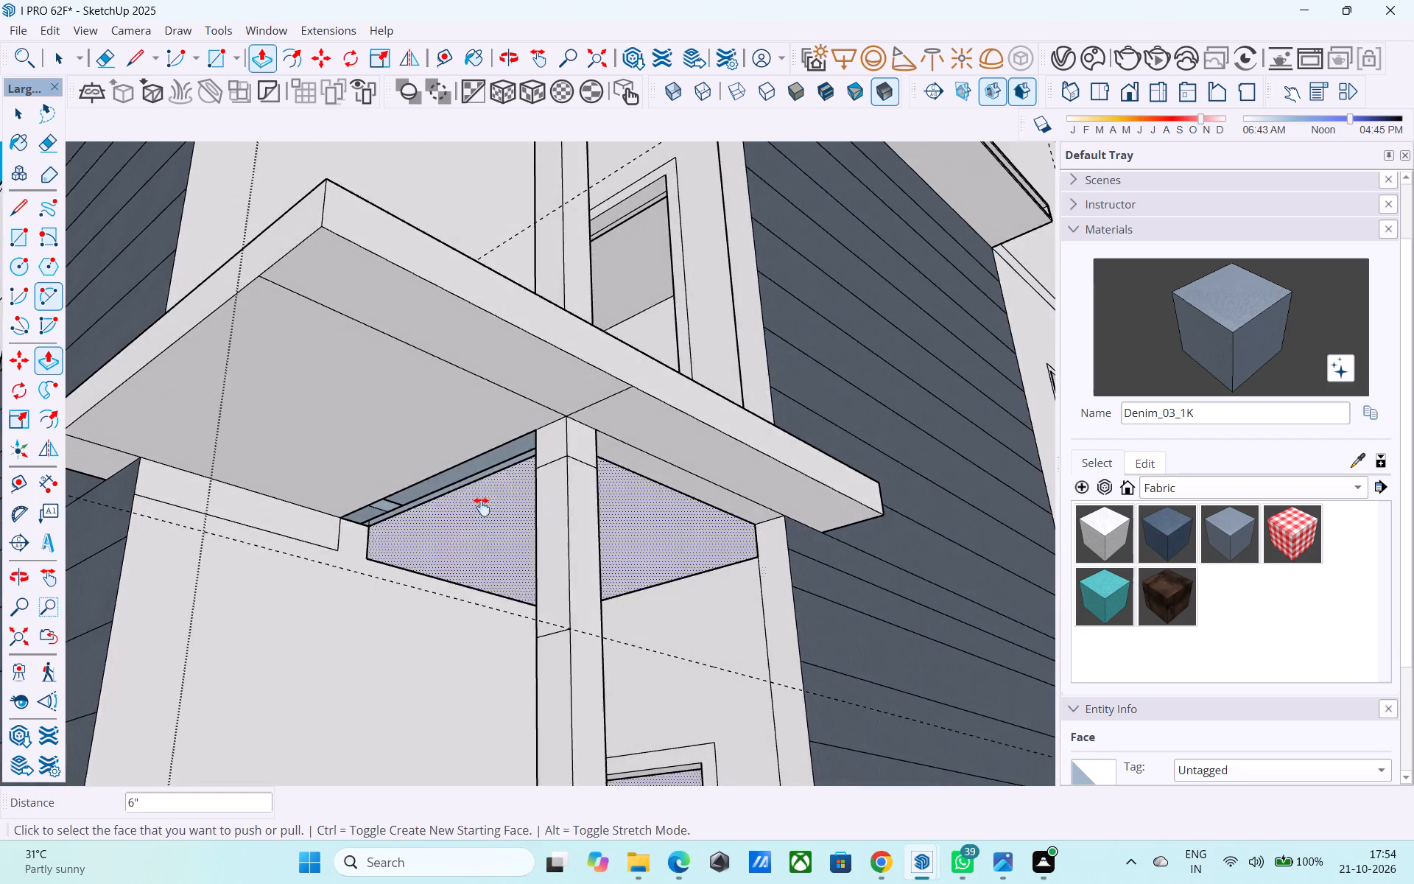
middle_click_drag(482, 507, 579, 493, "shift")
key("r")
scroll(510, 516, "up", 4)
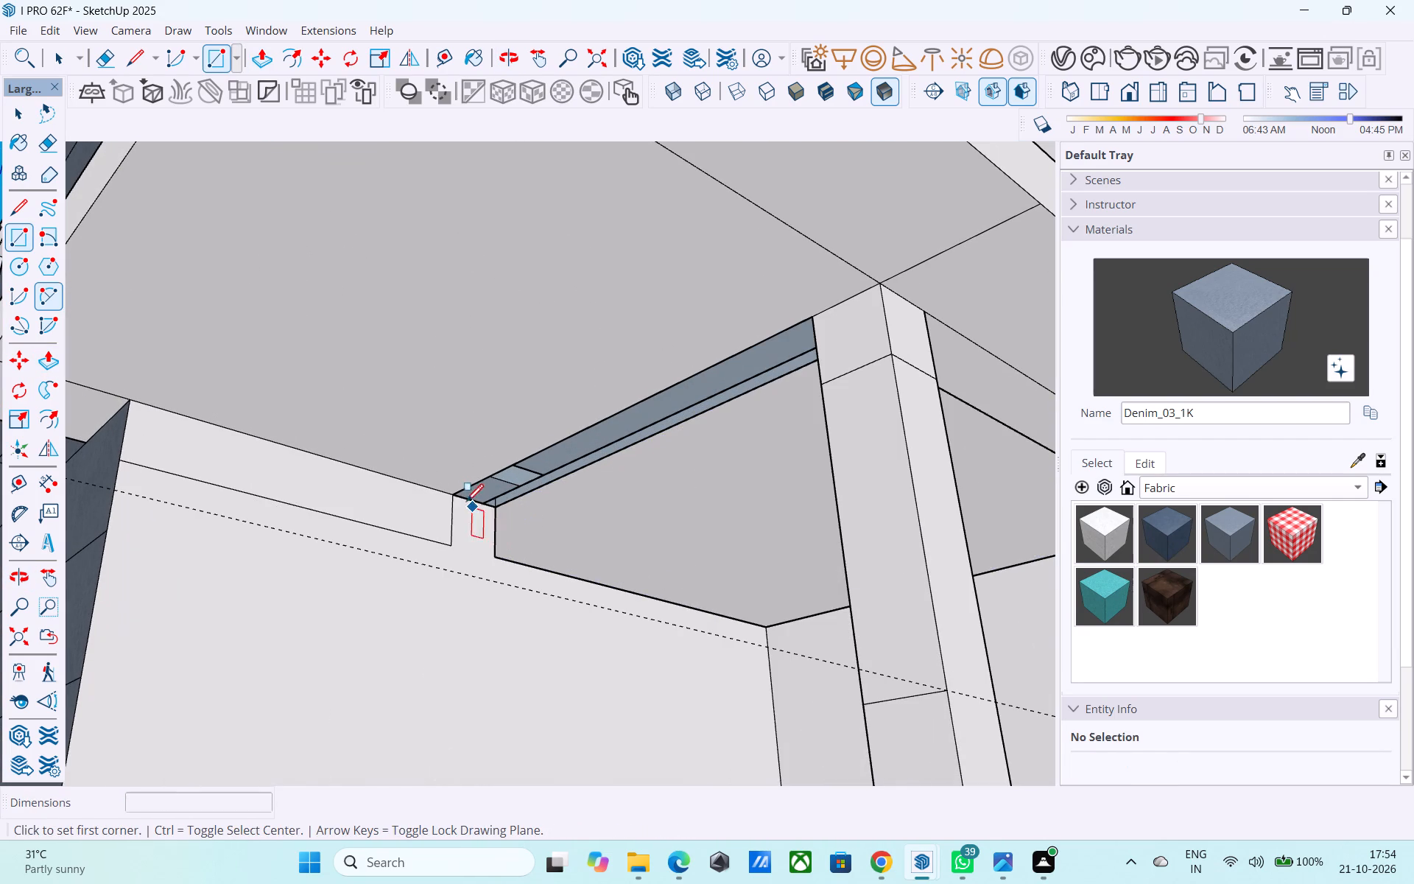
left_click(460, 499)
middle_click_drag(753, 419, 289, 473)
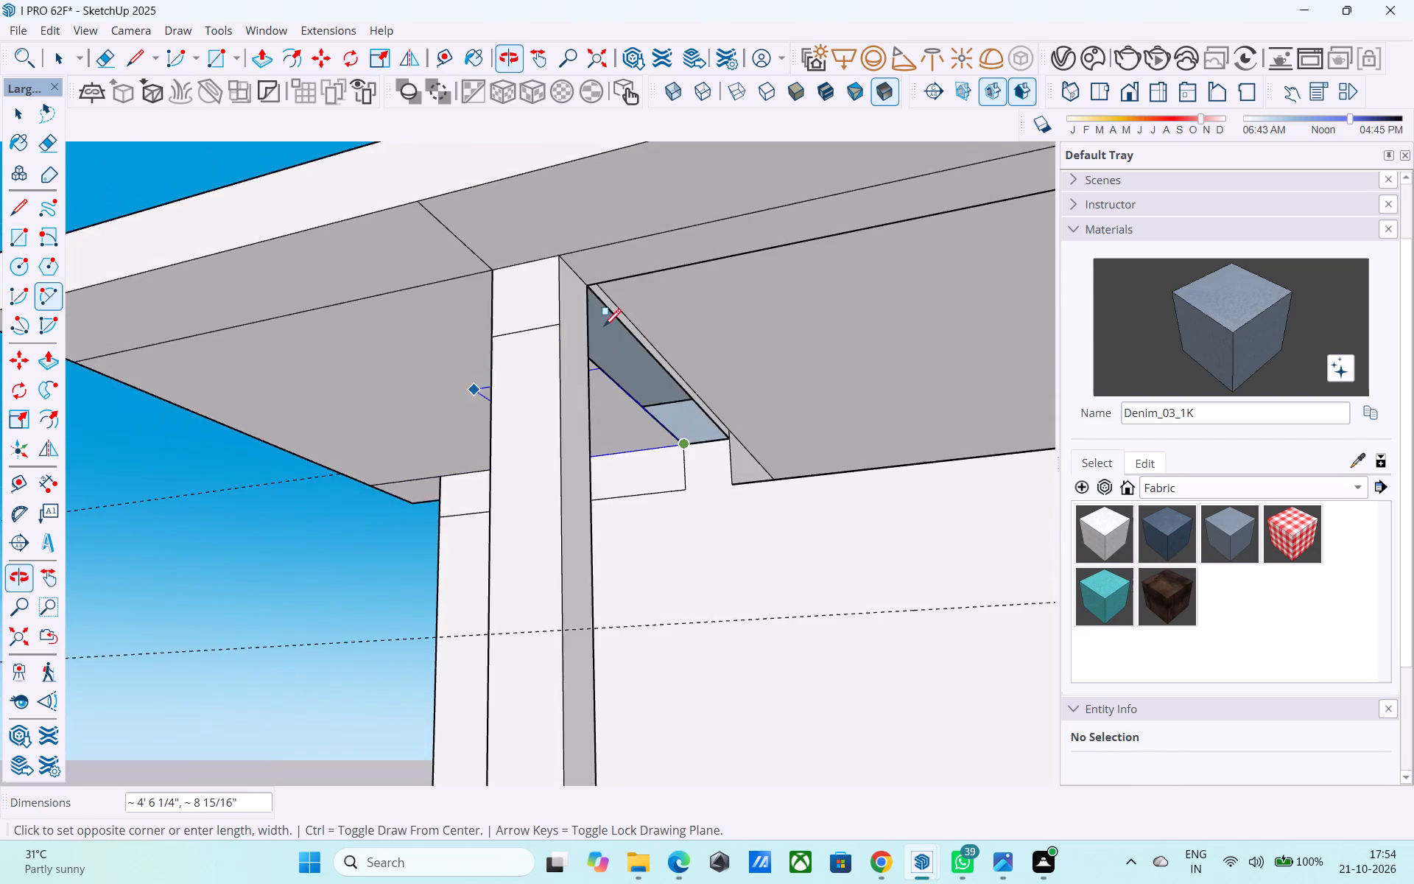
scroll(644, 285, "up", 2)
left_click(575, 290)
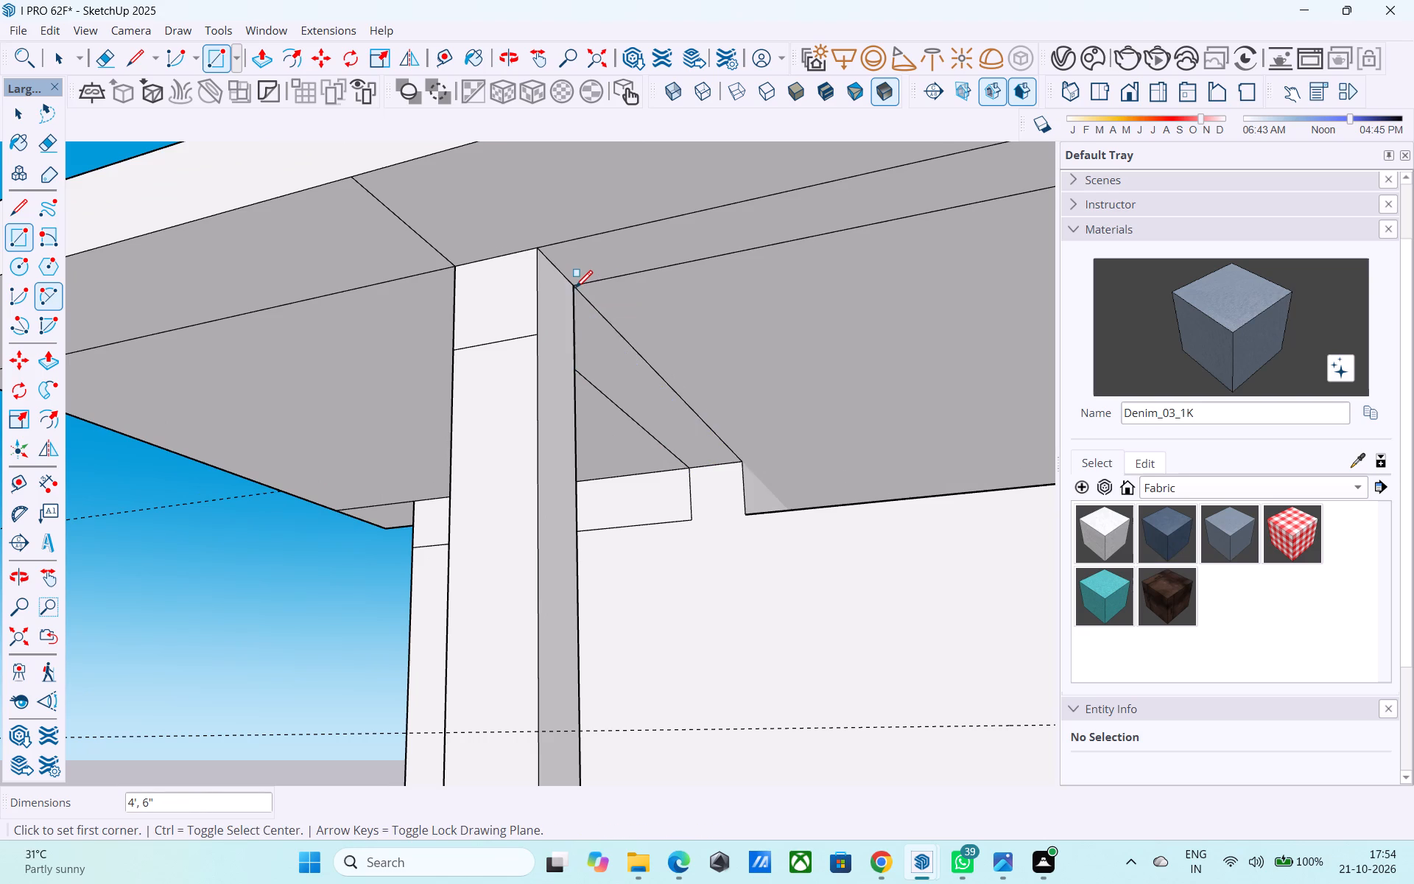
key("e")
left_click_drag(658, 368, 645, 368)
left_click_drag(637, 405, 616, 407)
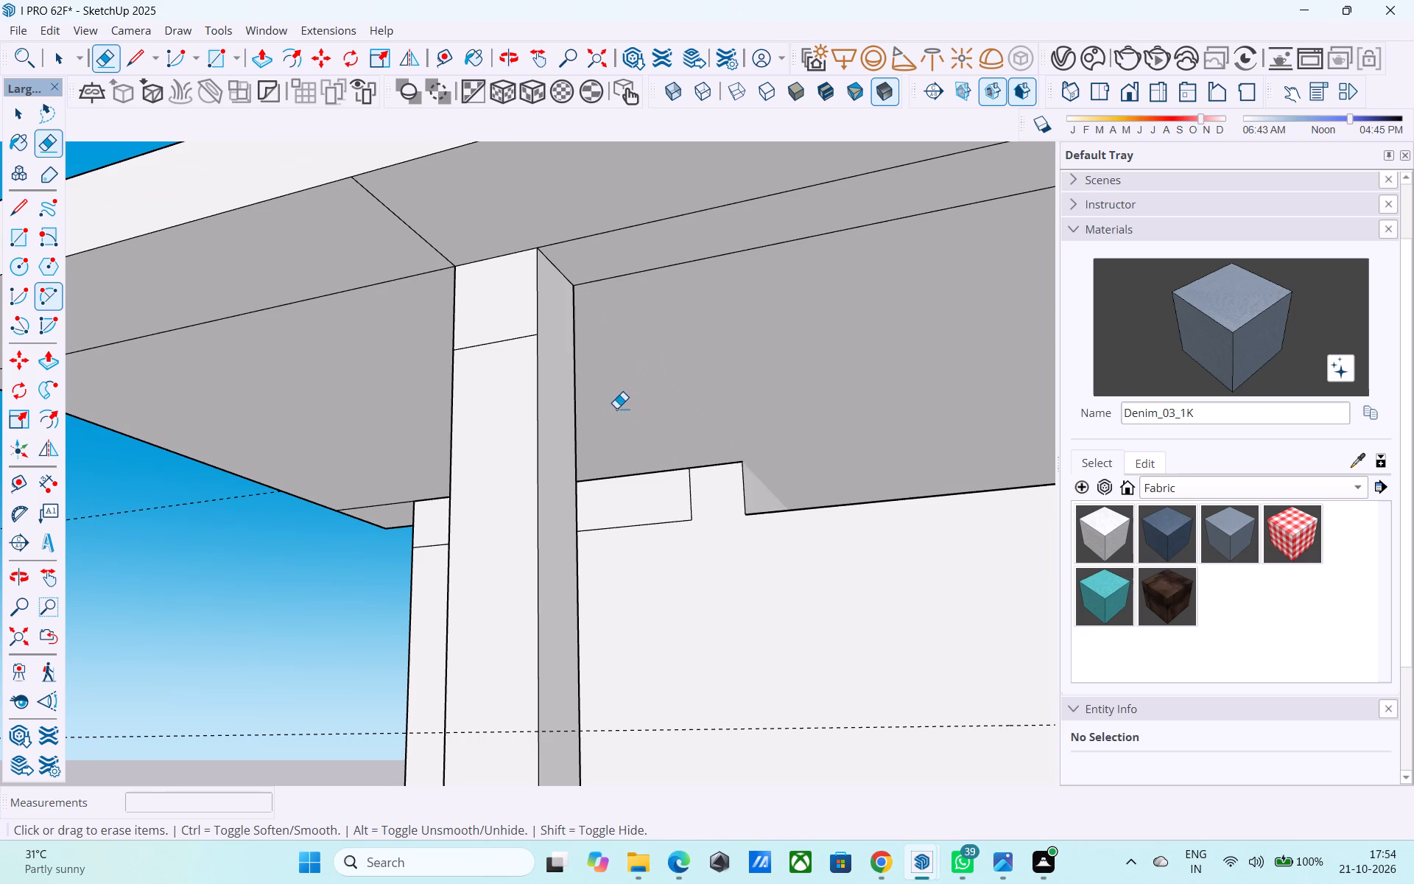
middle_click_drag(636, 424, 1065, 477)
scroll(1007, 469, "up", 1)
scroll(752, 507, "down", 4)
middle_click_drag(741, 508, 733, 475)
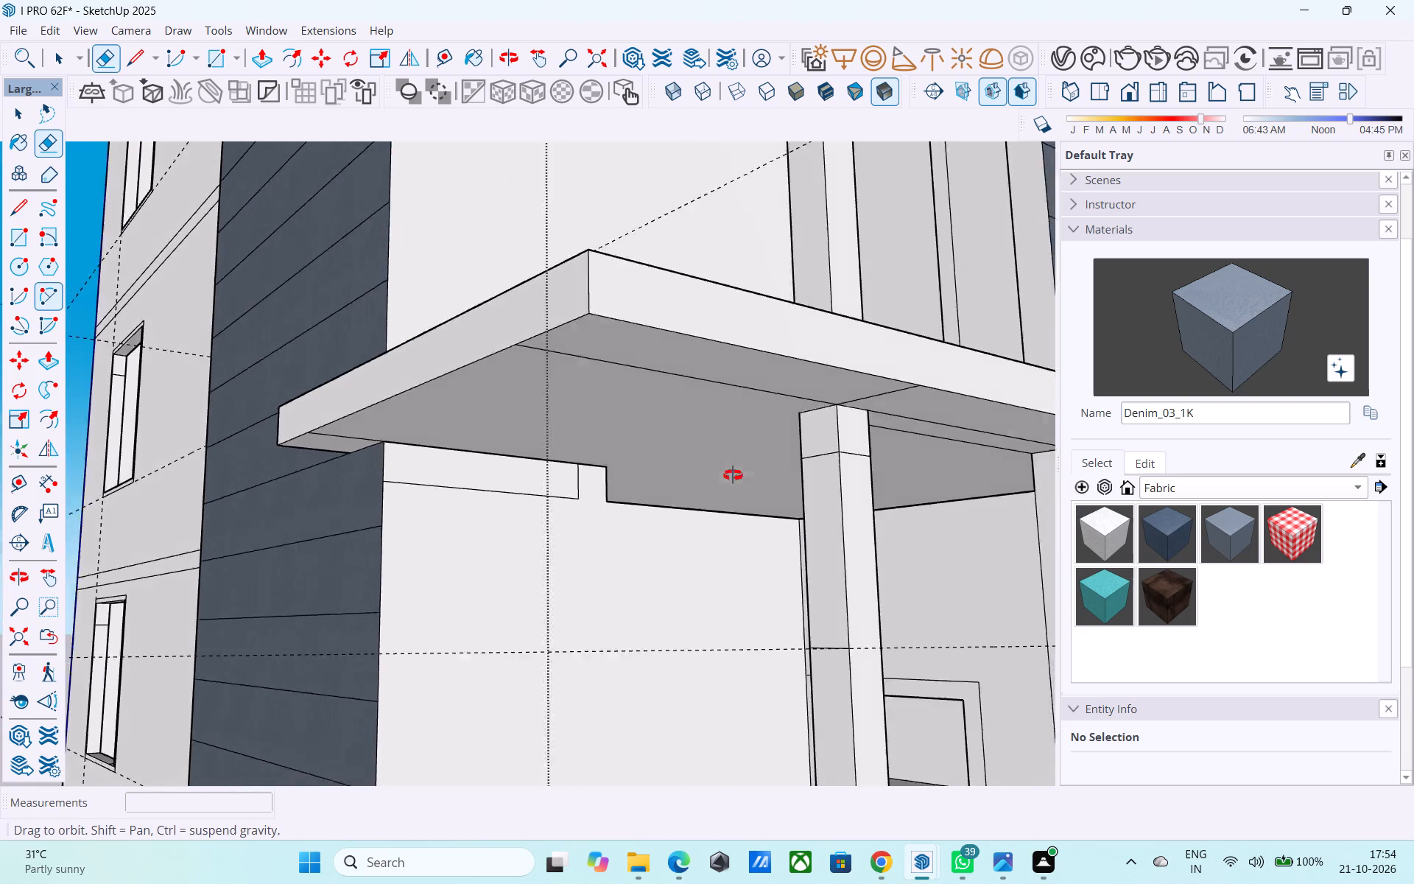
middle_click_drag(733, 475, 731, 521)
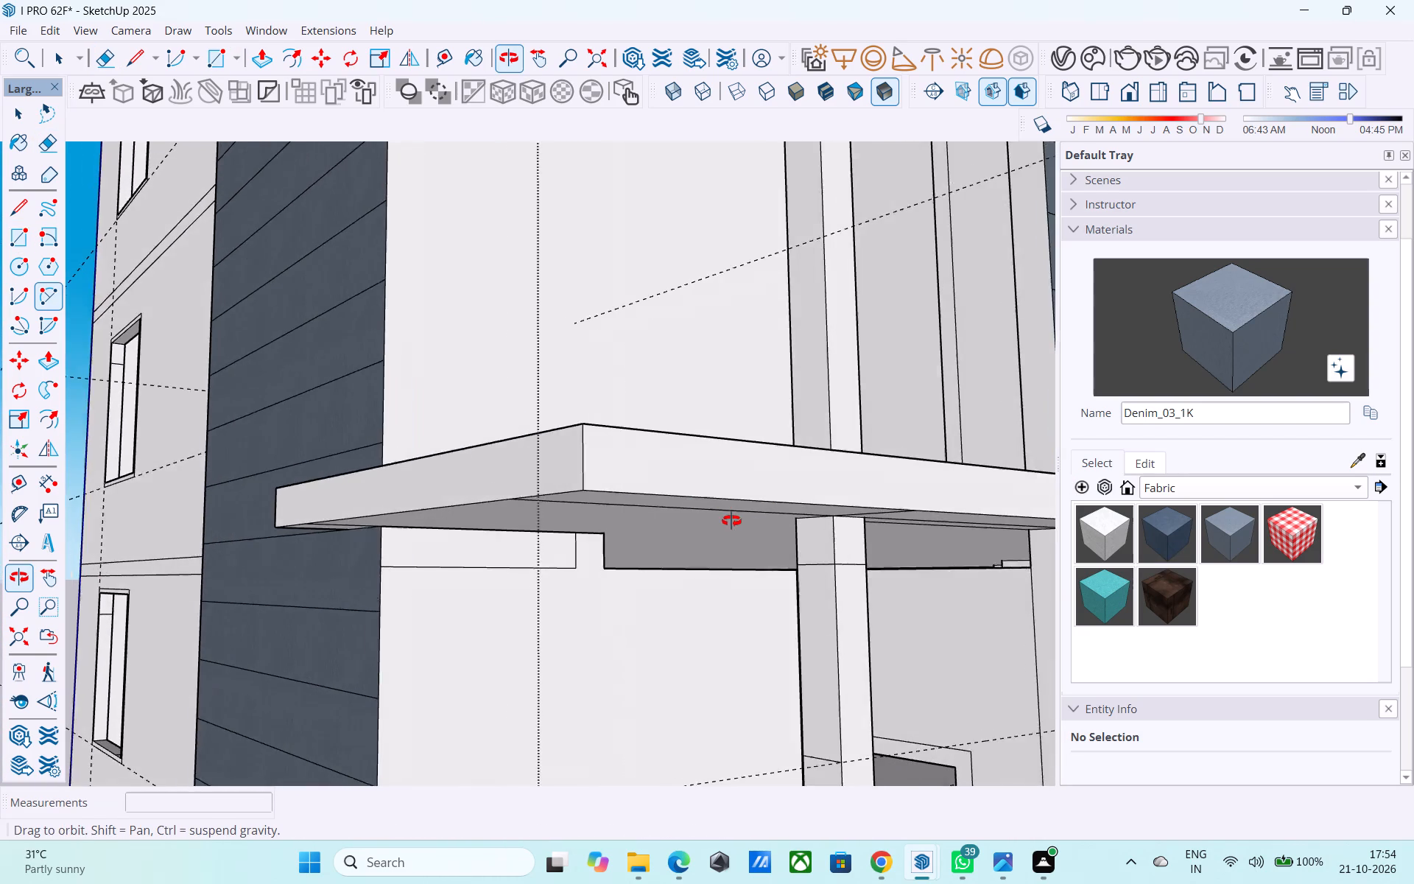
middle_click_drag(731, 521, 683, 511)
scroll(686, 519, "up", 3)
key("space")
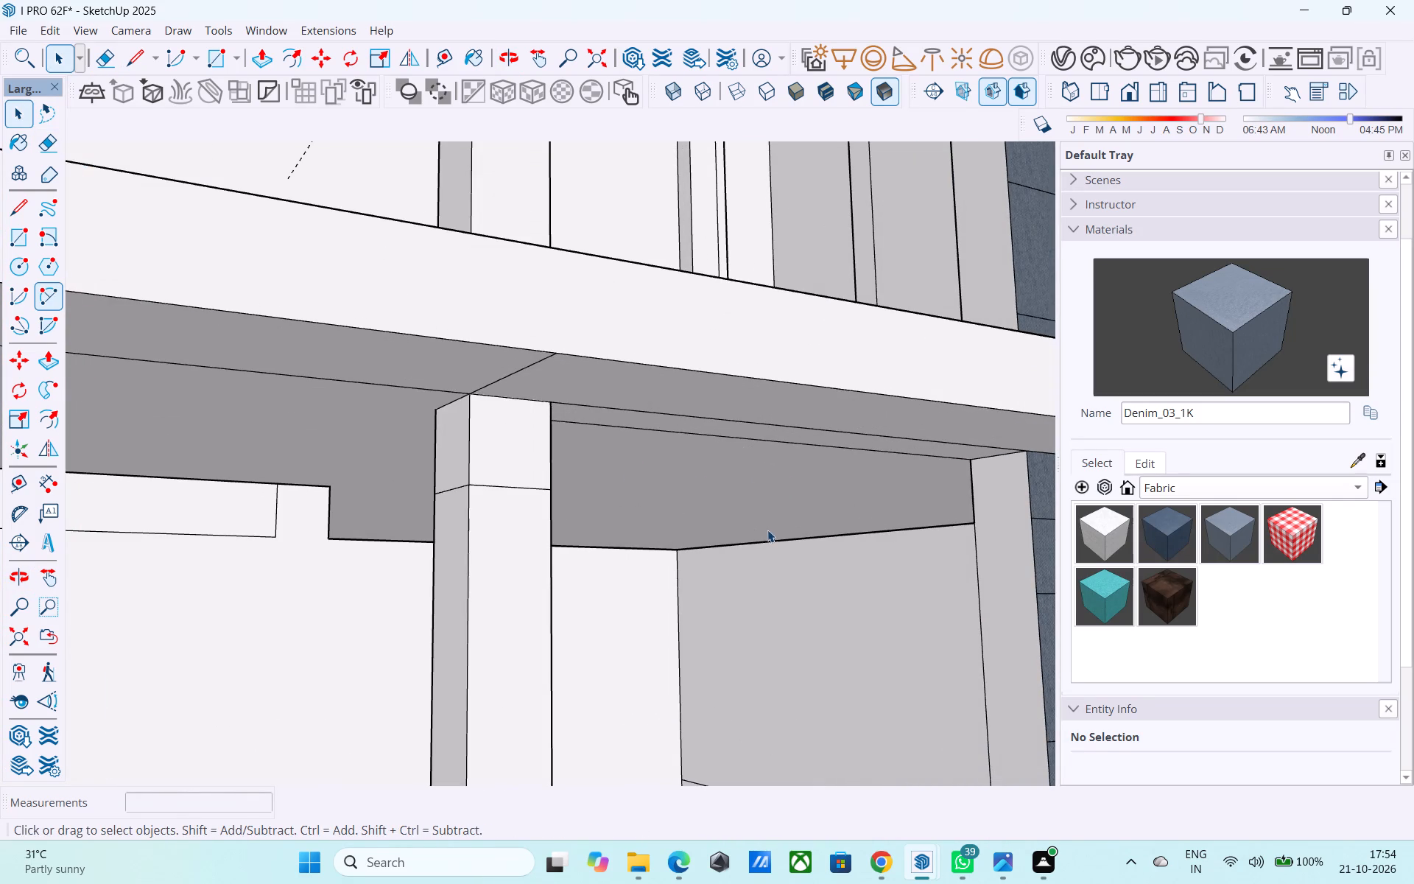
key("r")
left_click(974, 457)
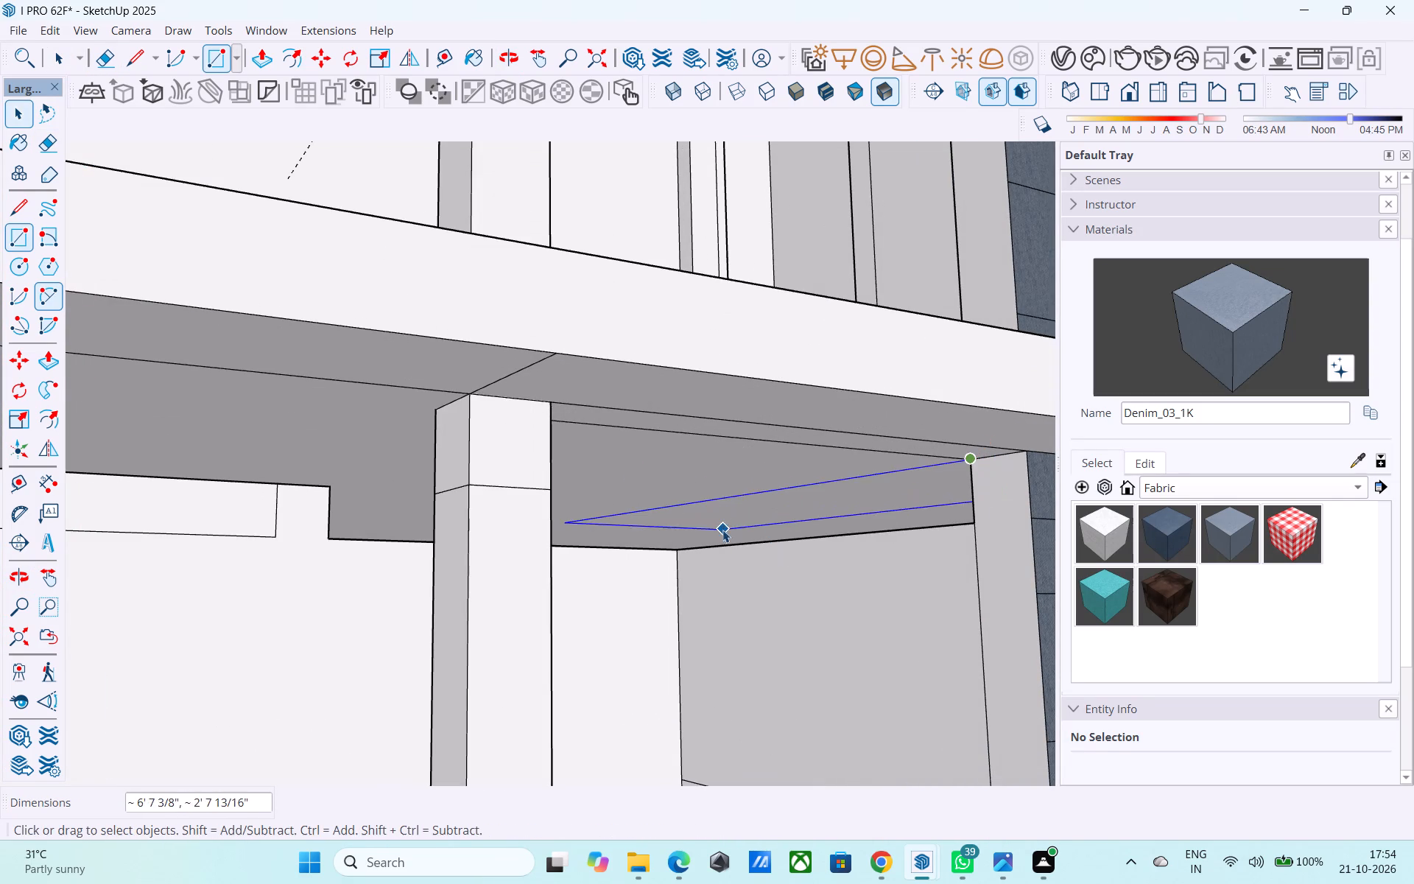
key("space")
Fill the open strip at the top of the balcony's inner walls with a 6" line at the corner and erase that line.
scroll(722, 533, "up", 8)
middle_click_drag(700, 543, 710, 552)
key("l")
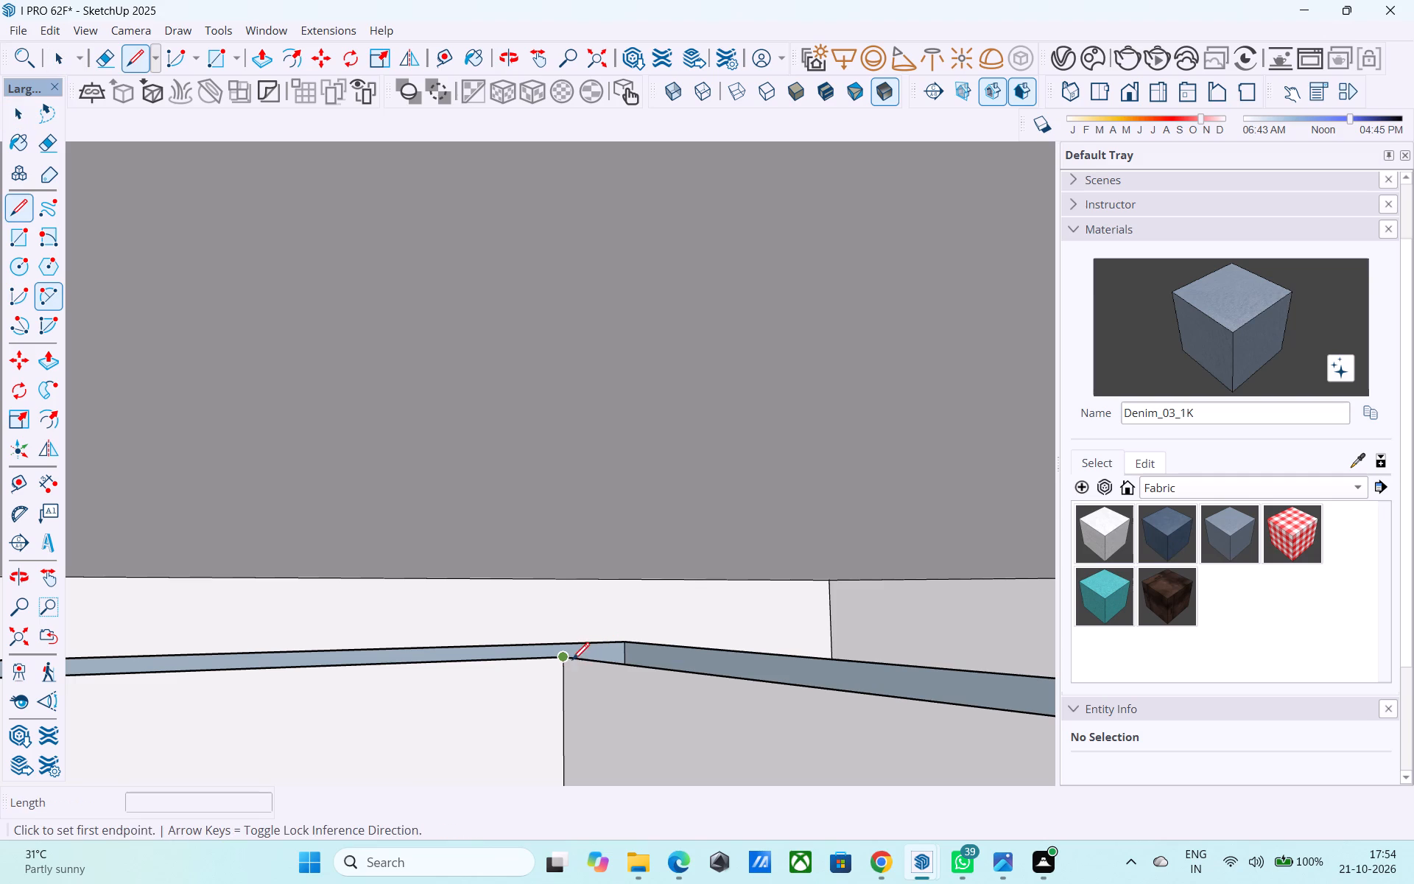
left_click(568, 662)
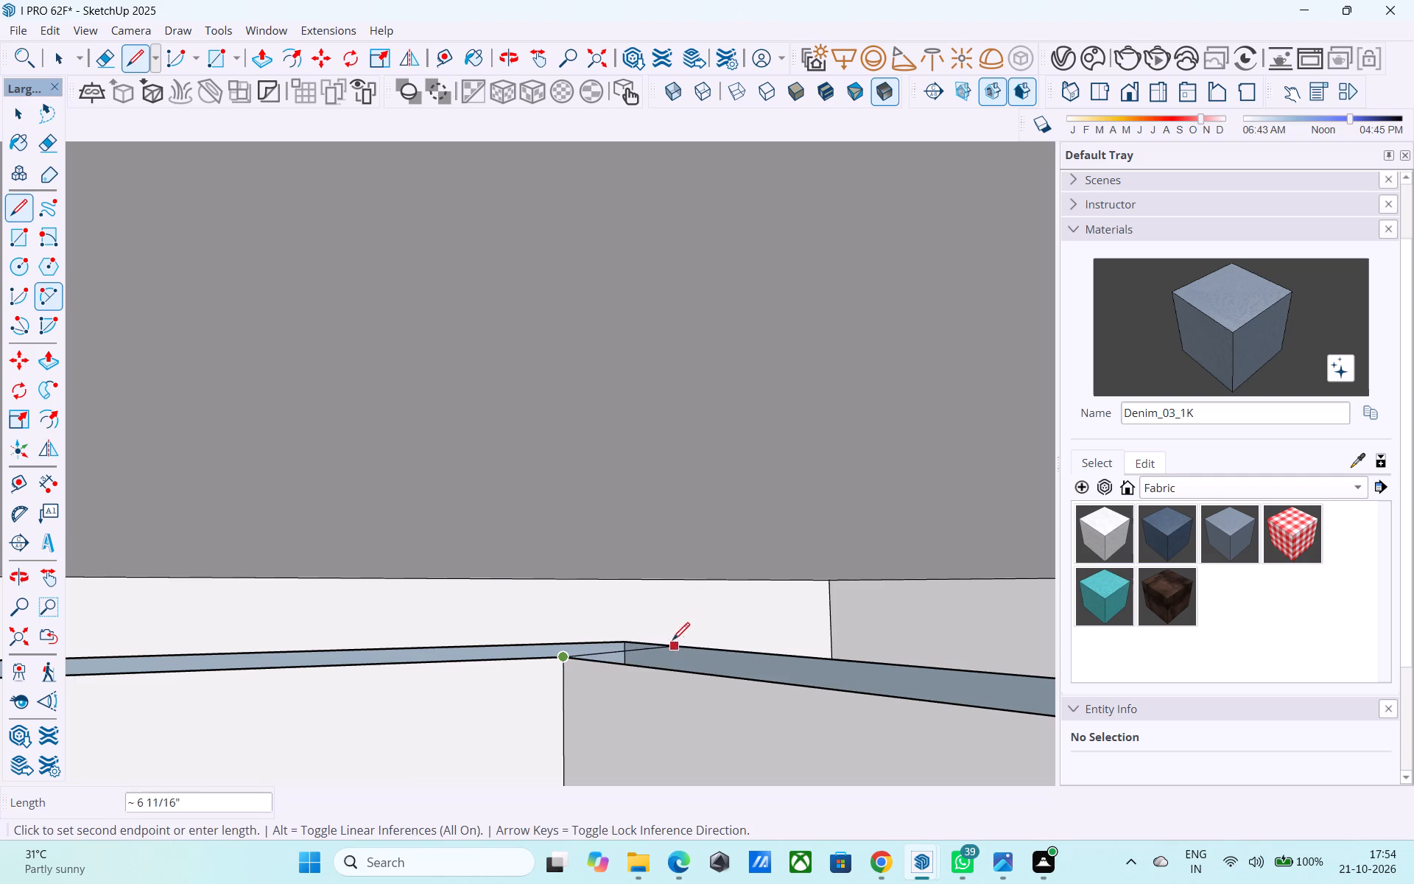
middle_click_drag(674, 646, 675, 695)
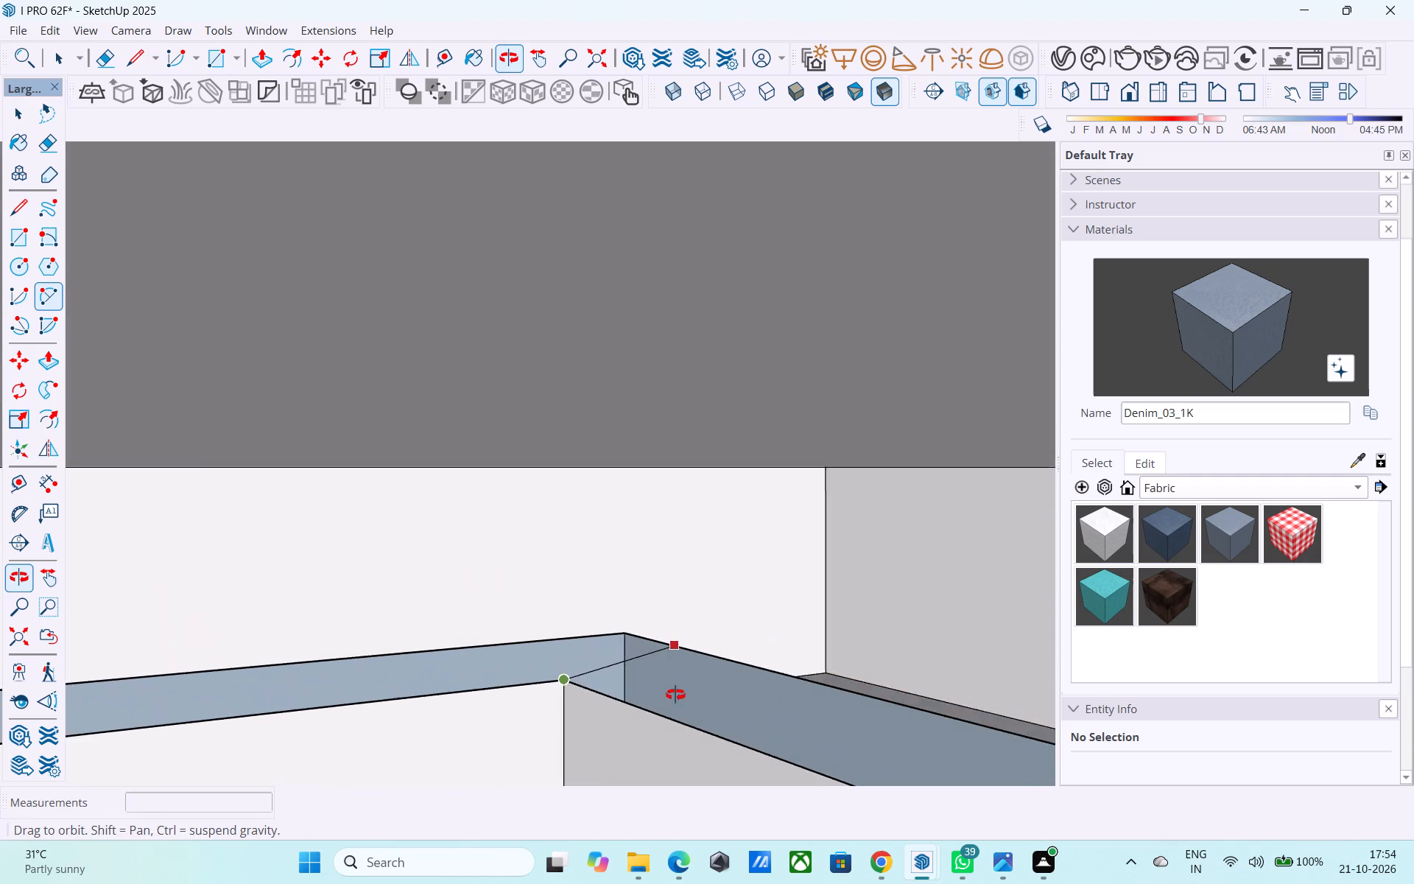
middle_click_drag(675, 695, 675, 696)
middle_click_drag(684, 672, 658, 535)
scroll(655, 533, "up", 1, "shift")
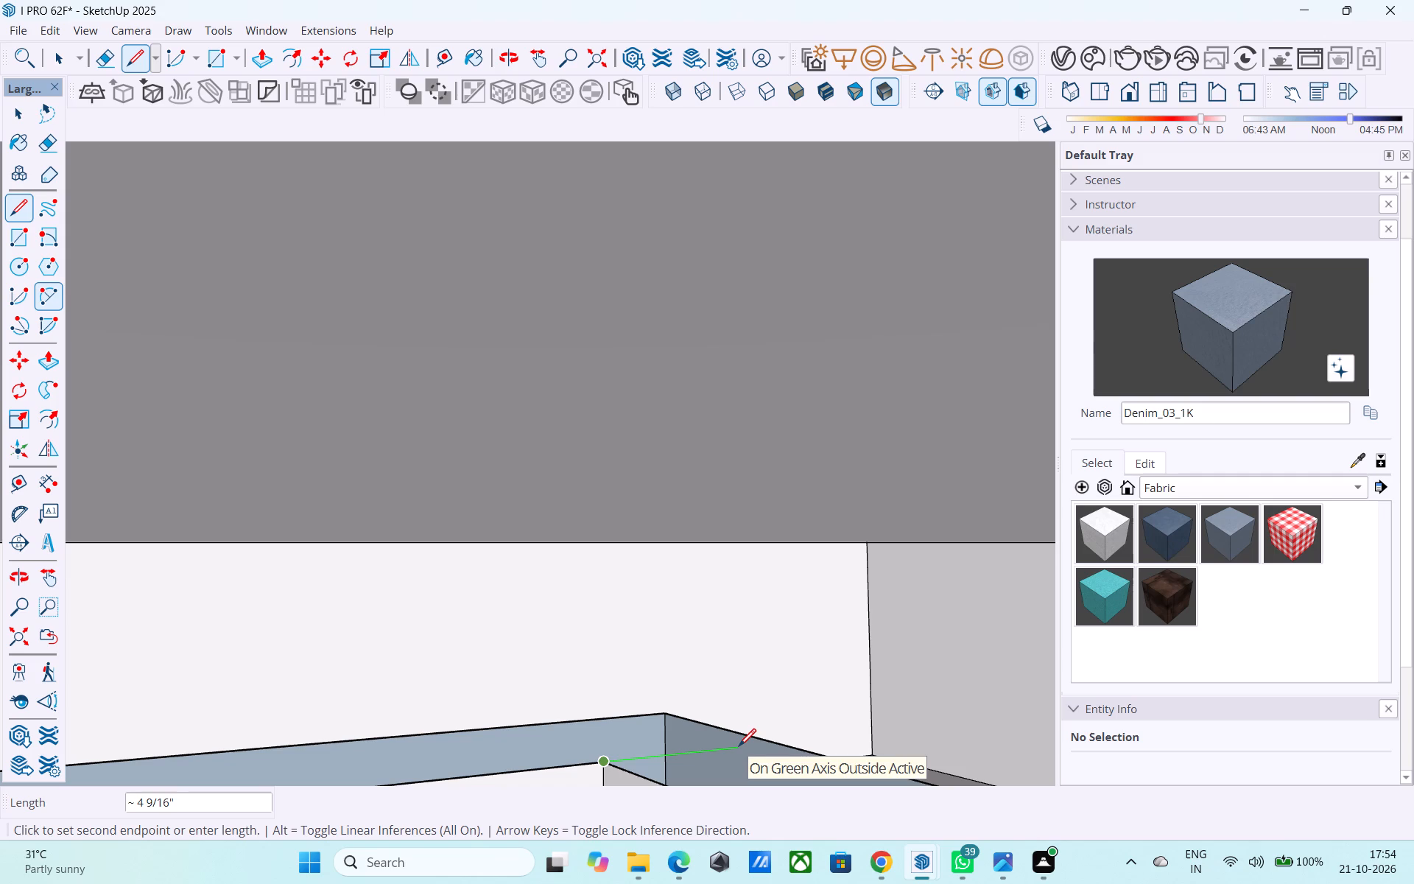
left_click(773, 747)
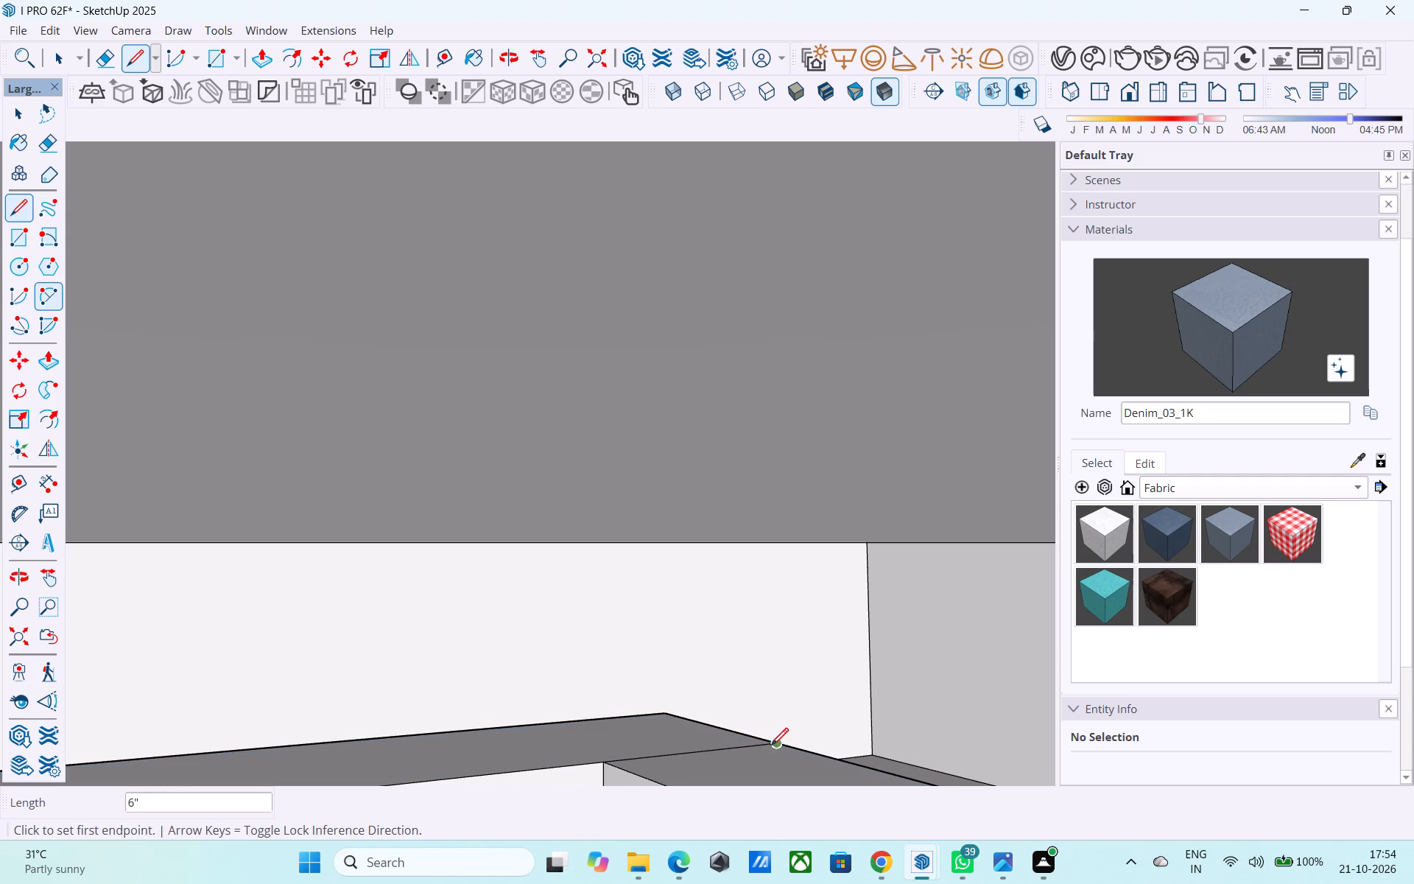
key("space")
key("e")
left_click_drag(714, 754, 704, 753)
Push/Pull the filled strip along the wall tops 6" up to the underside of the balcony slab.
key("space")
left_click(704, 753)
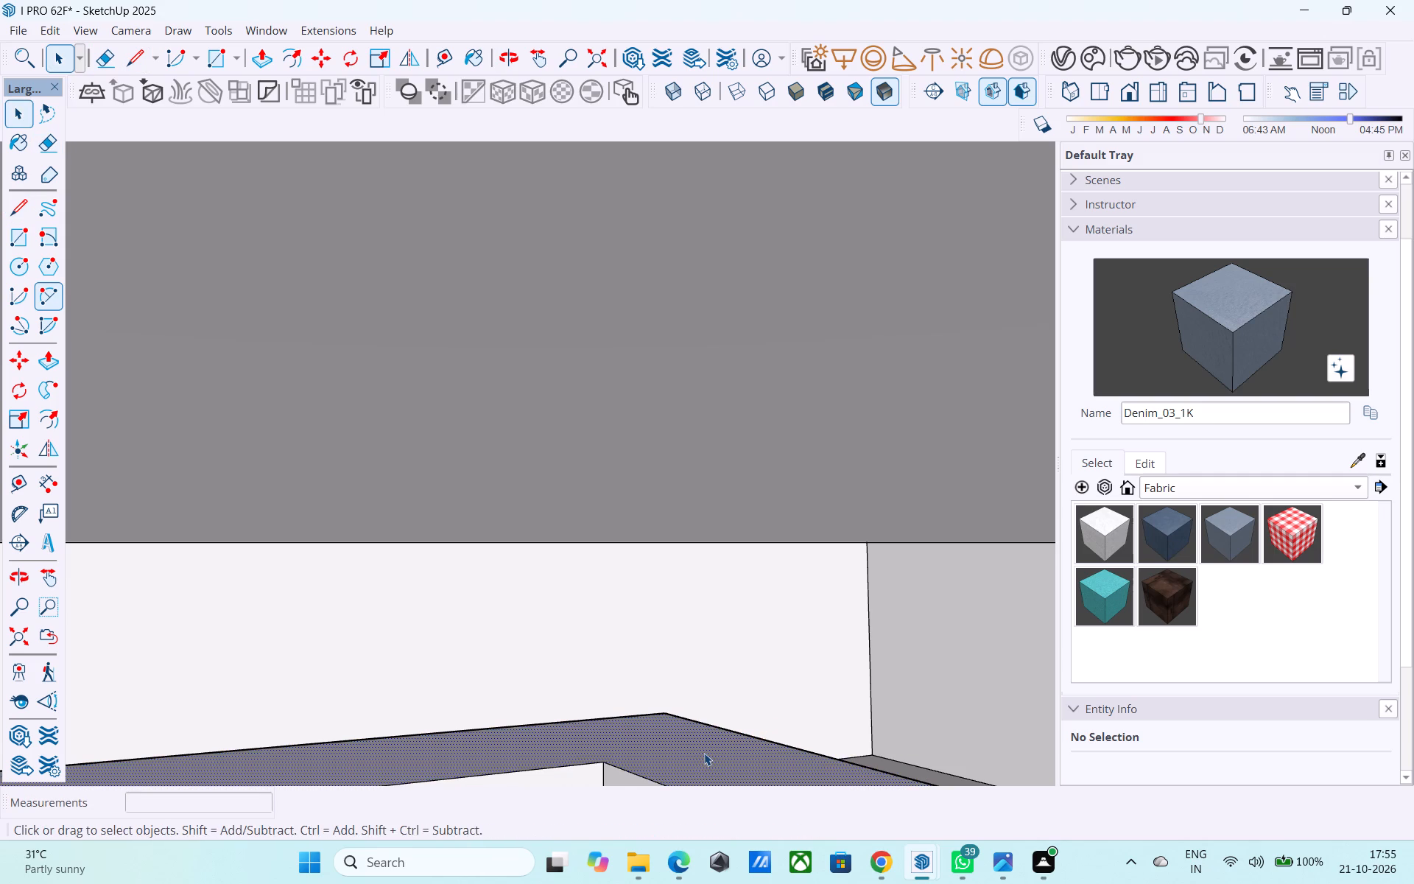
key("p")
left_click(704, 753)
scroll(694, 611, "down", 1)
middle_click_drag(694, 611, 709, 429)
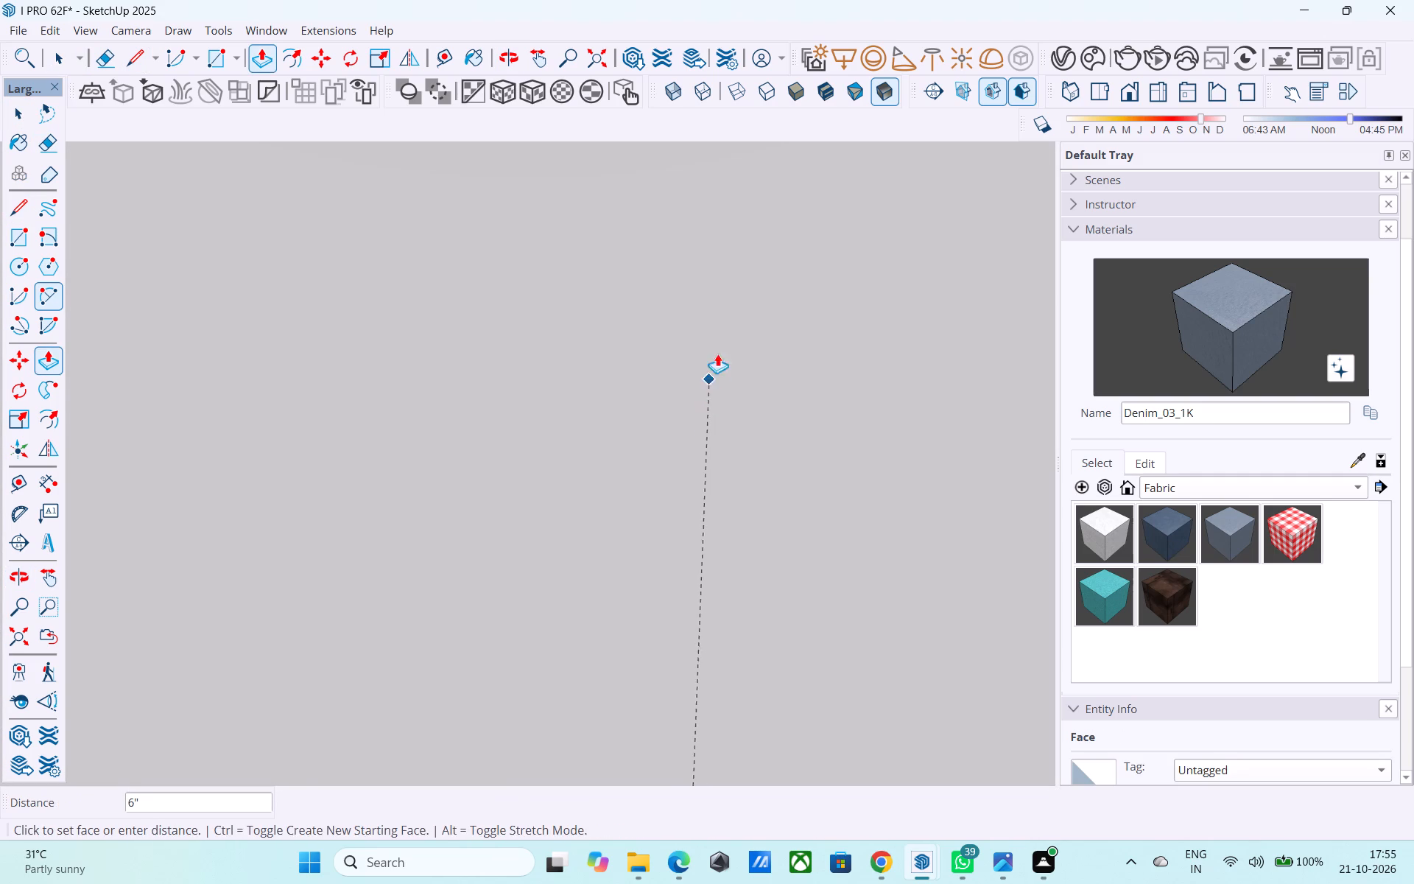
left_click(721, 338)
Examine the corner balconies and the facade from below and from the side.
scroll(721, 338, "down", 20)
scroll(721, 338, "down", 14)
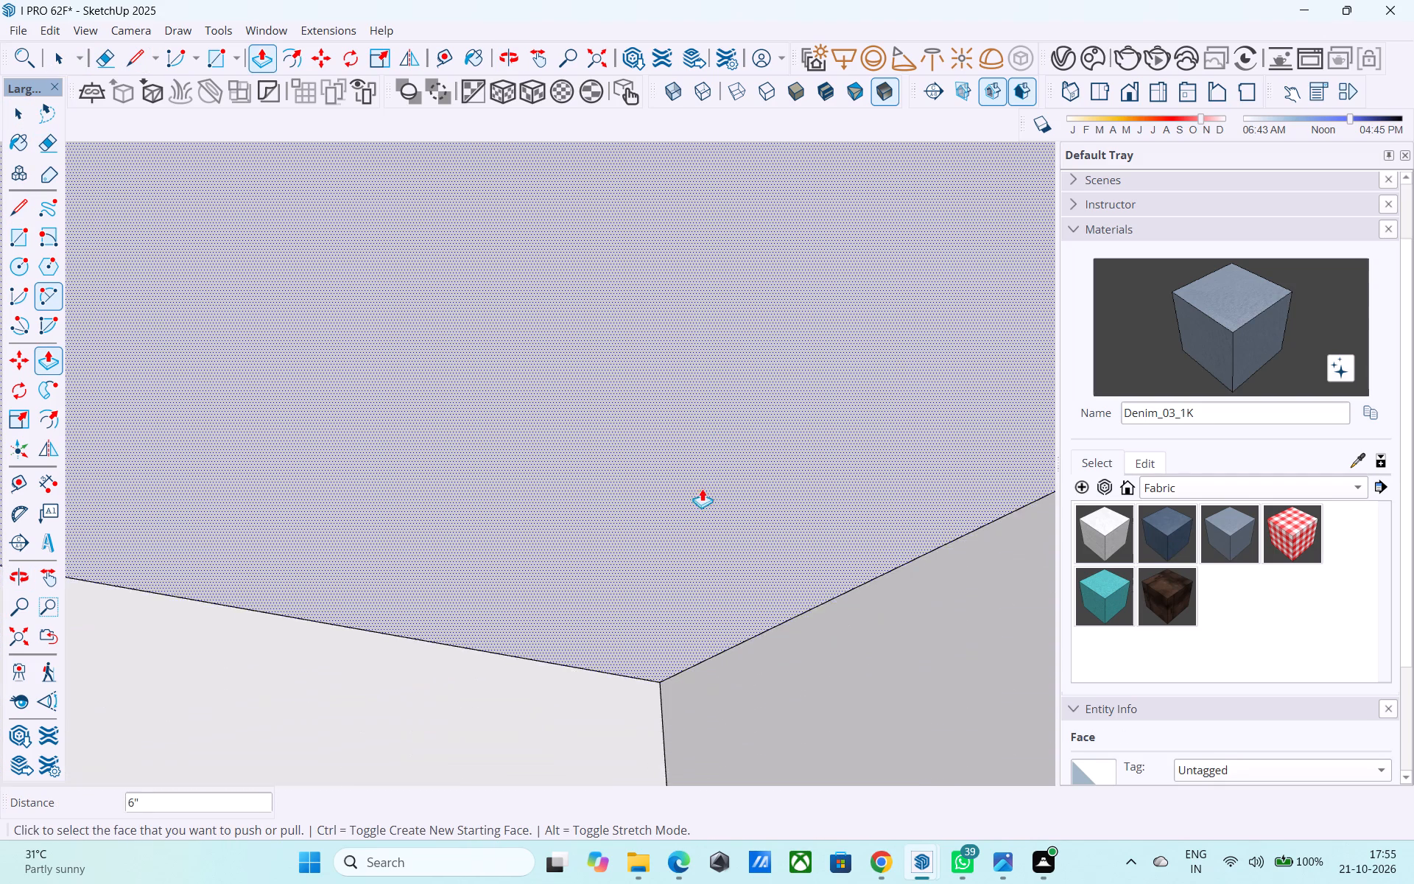
scroll(702, 488, "down", 19)
middle_click_drag(685, 531, 703, 605)
scroll(559, 552, "down", 7)
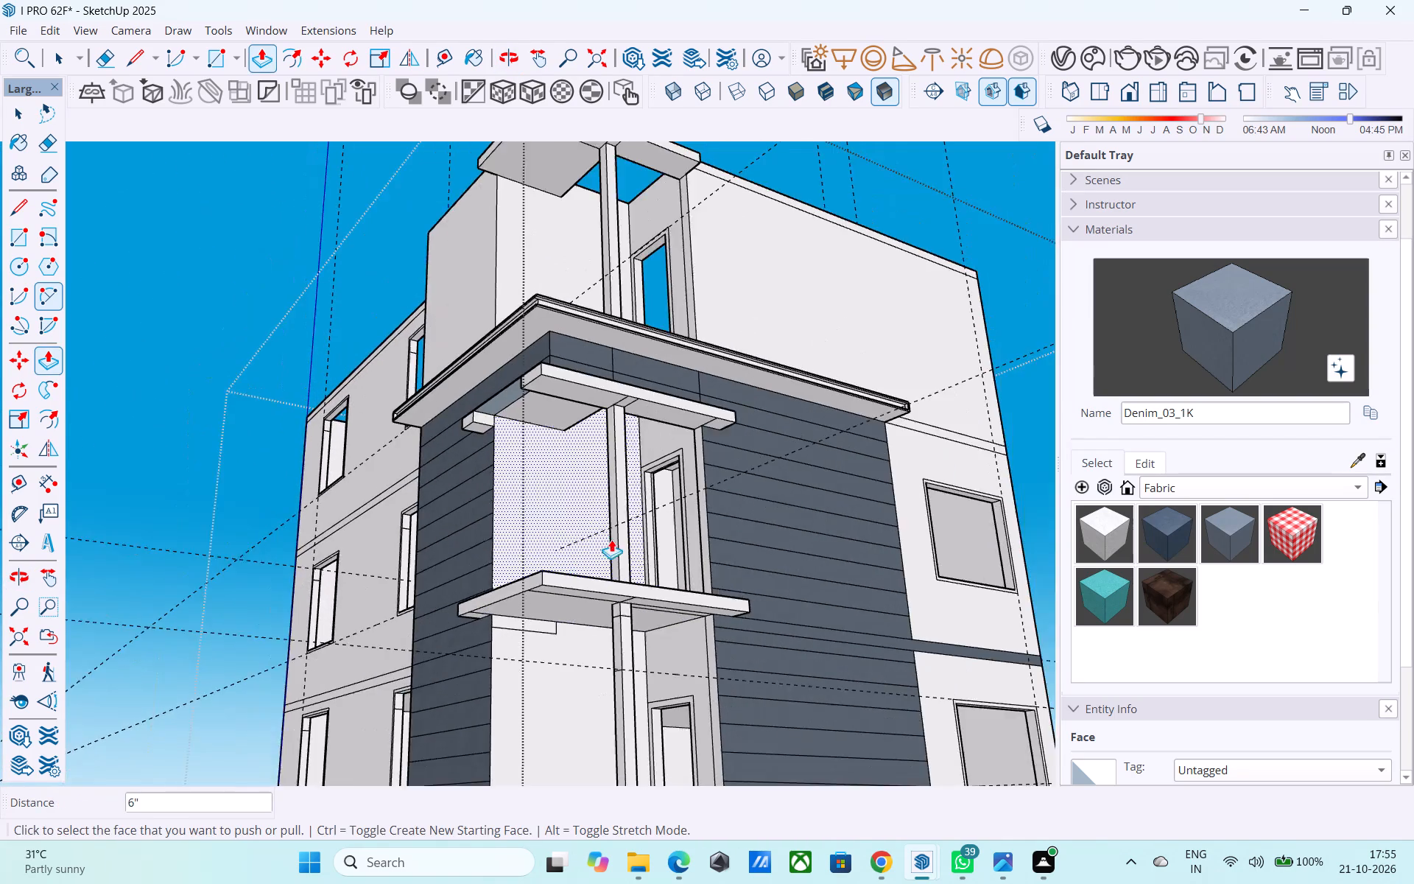
middle_click_drag(611, 539, 687, 493)
scroll(692, 471, "down", 5)
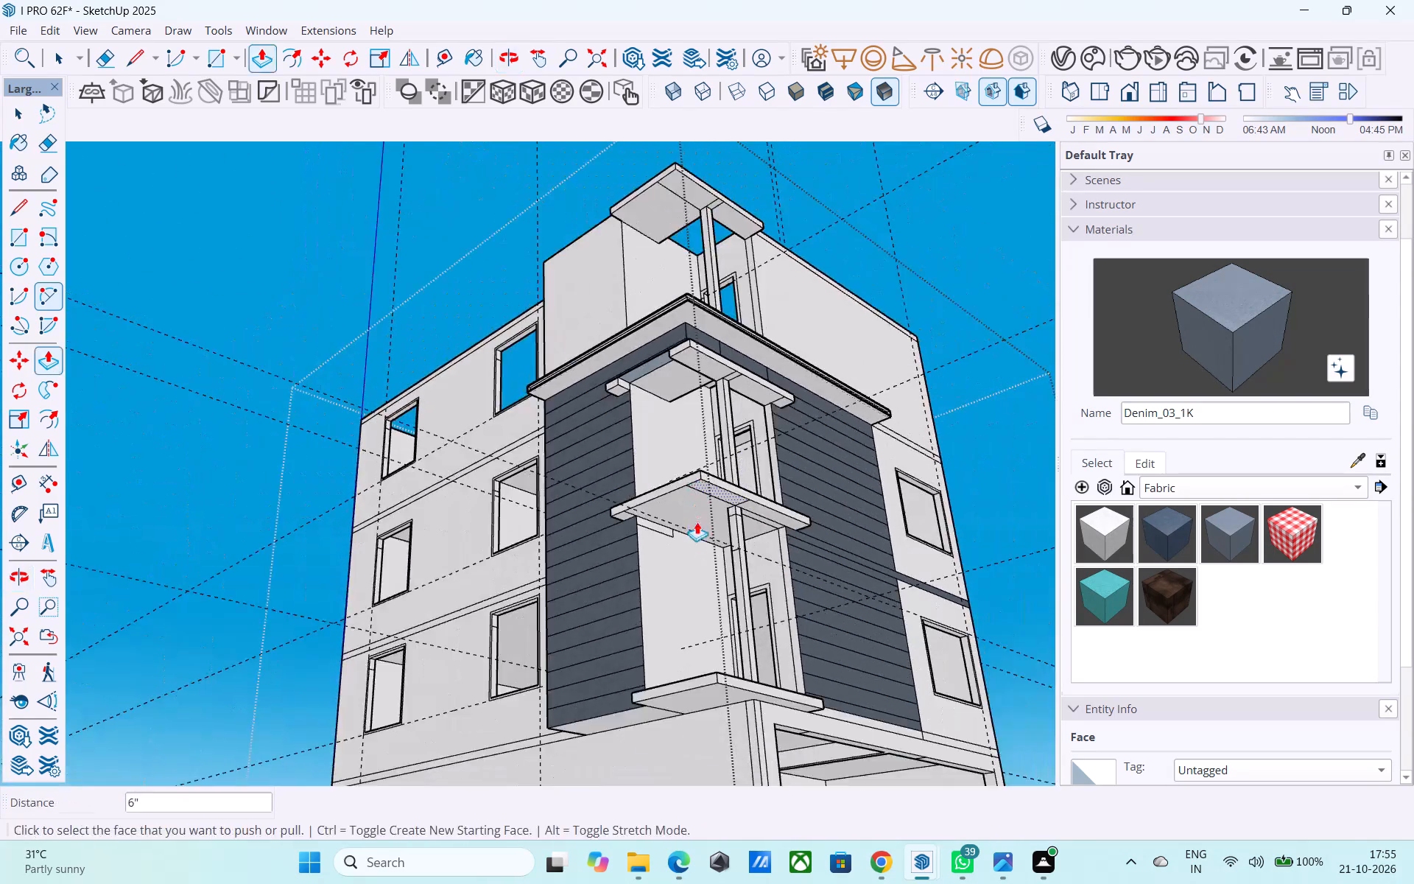
middle_click_drag(704, 539, 826, 703)
scroll(715, 544, "down", 5)
middle_click_drag(778, 677, 786, 685)
scroll(786, 687, "up", 10)
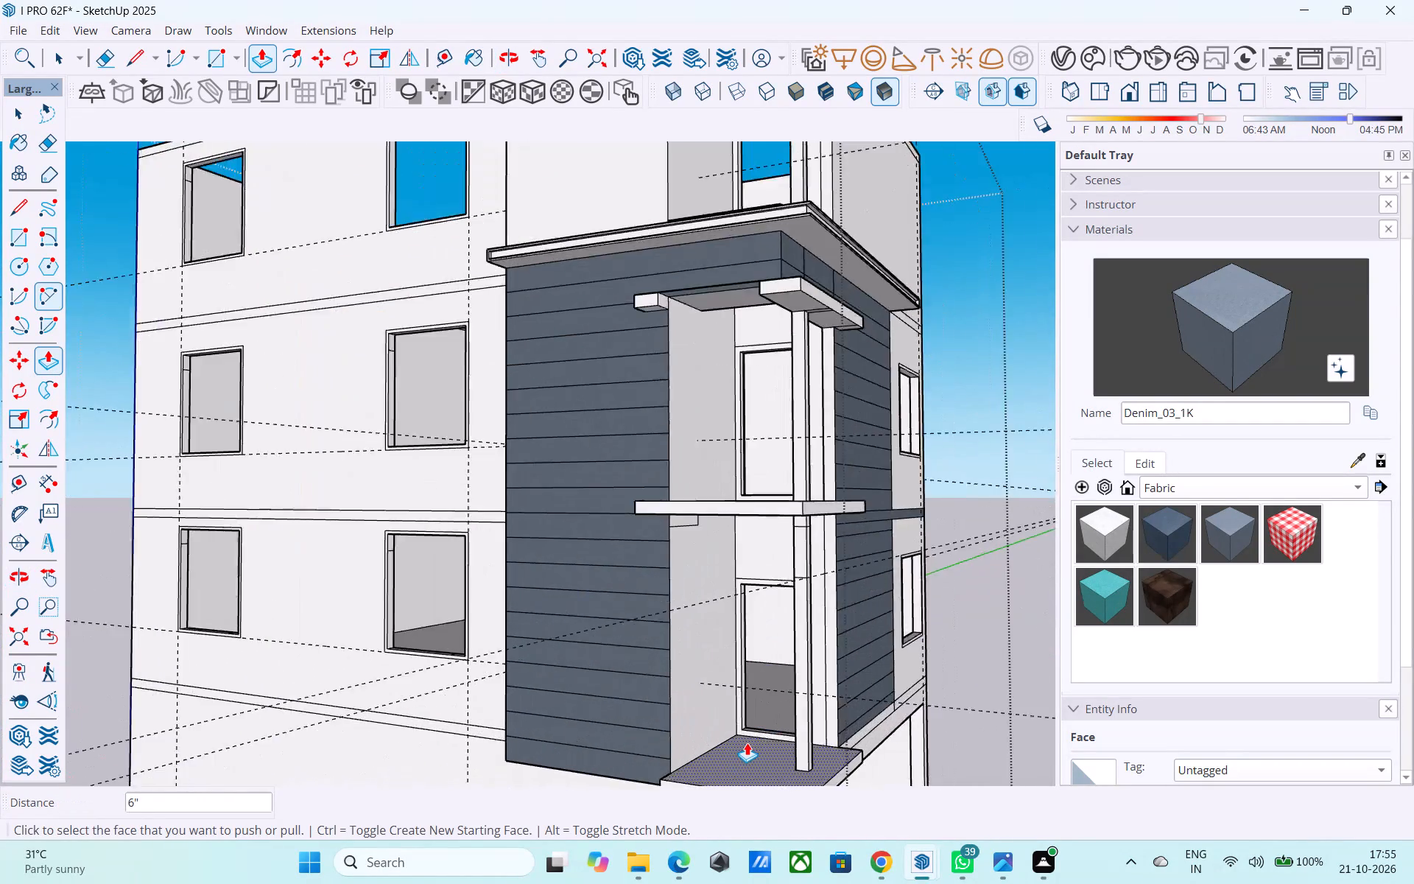
scroll(747, 743, "up", 5)
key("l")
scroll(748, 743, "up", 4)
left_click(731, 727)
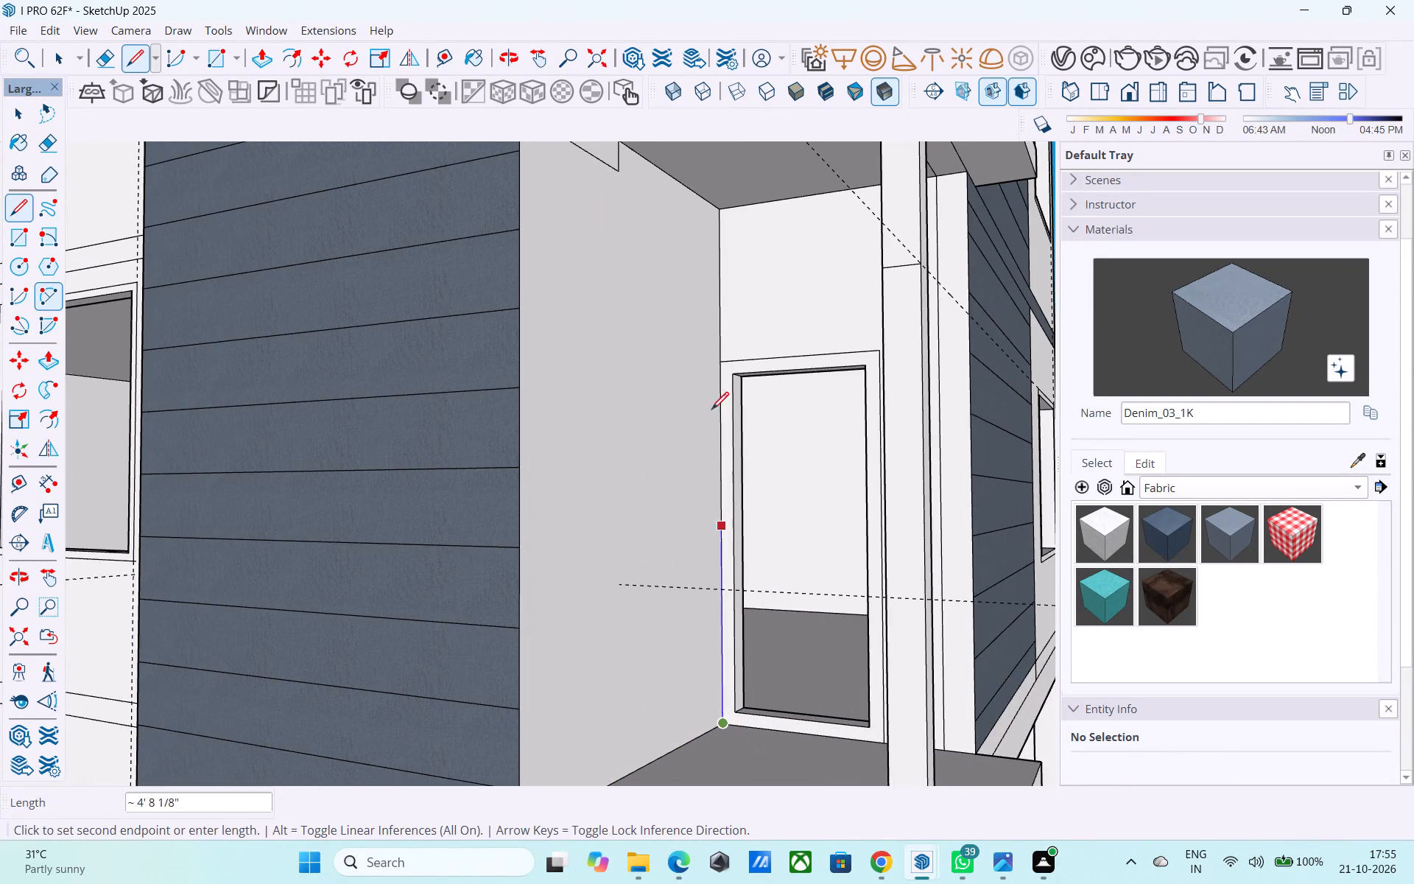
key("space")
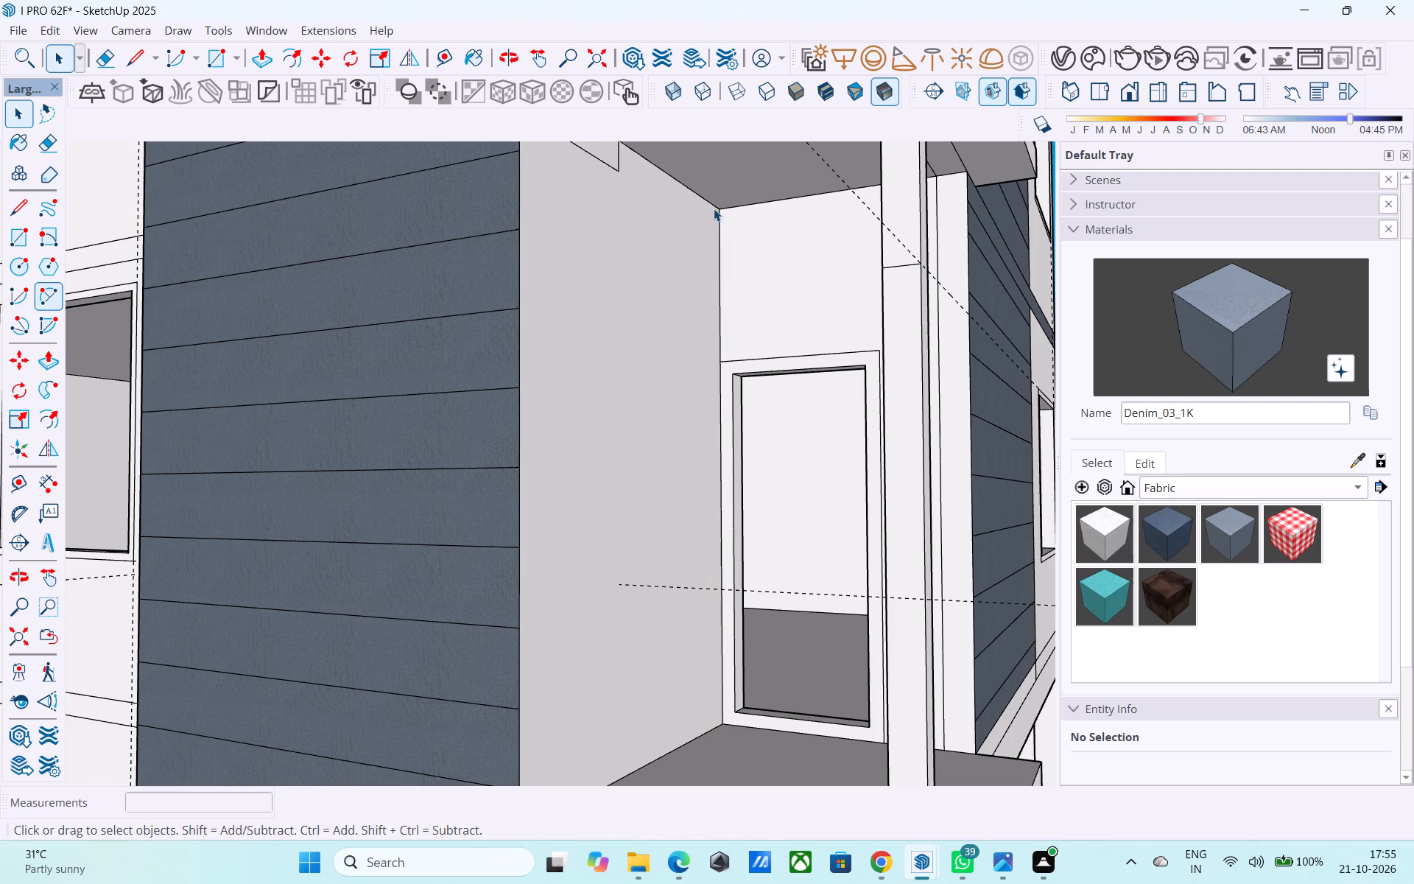
Erase the leftover beam outline at the top of the lowest corner balcony's side wall.
scroll(714, 208, "down", 4)
key("e")
left_click(655, 185)
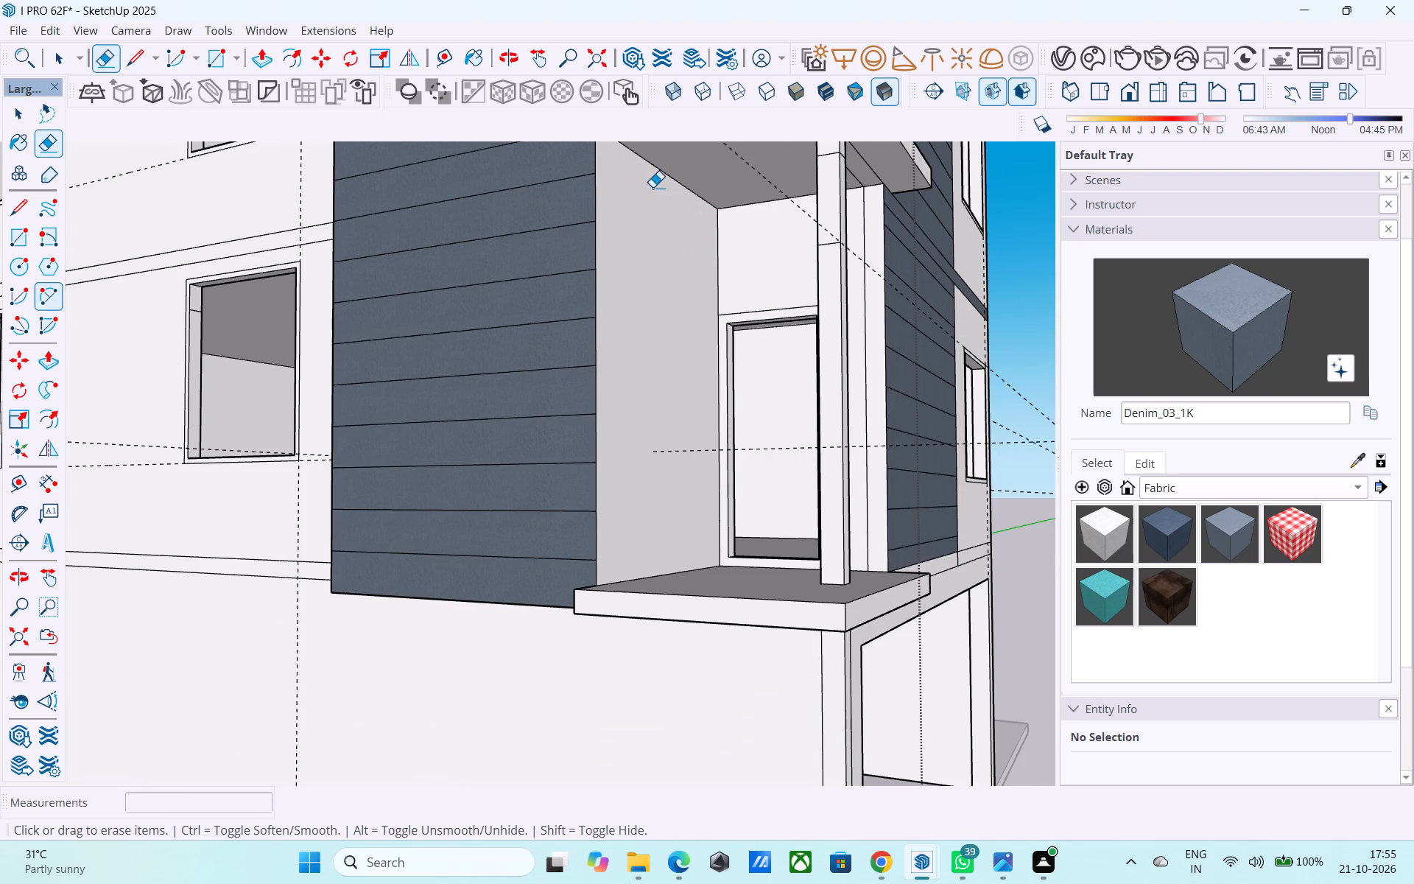
key("space")
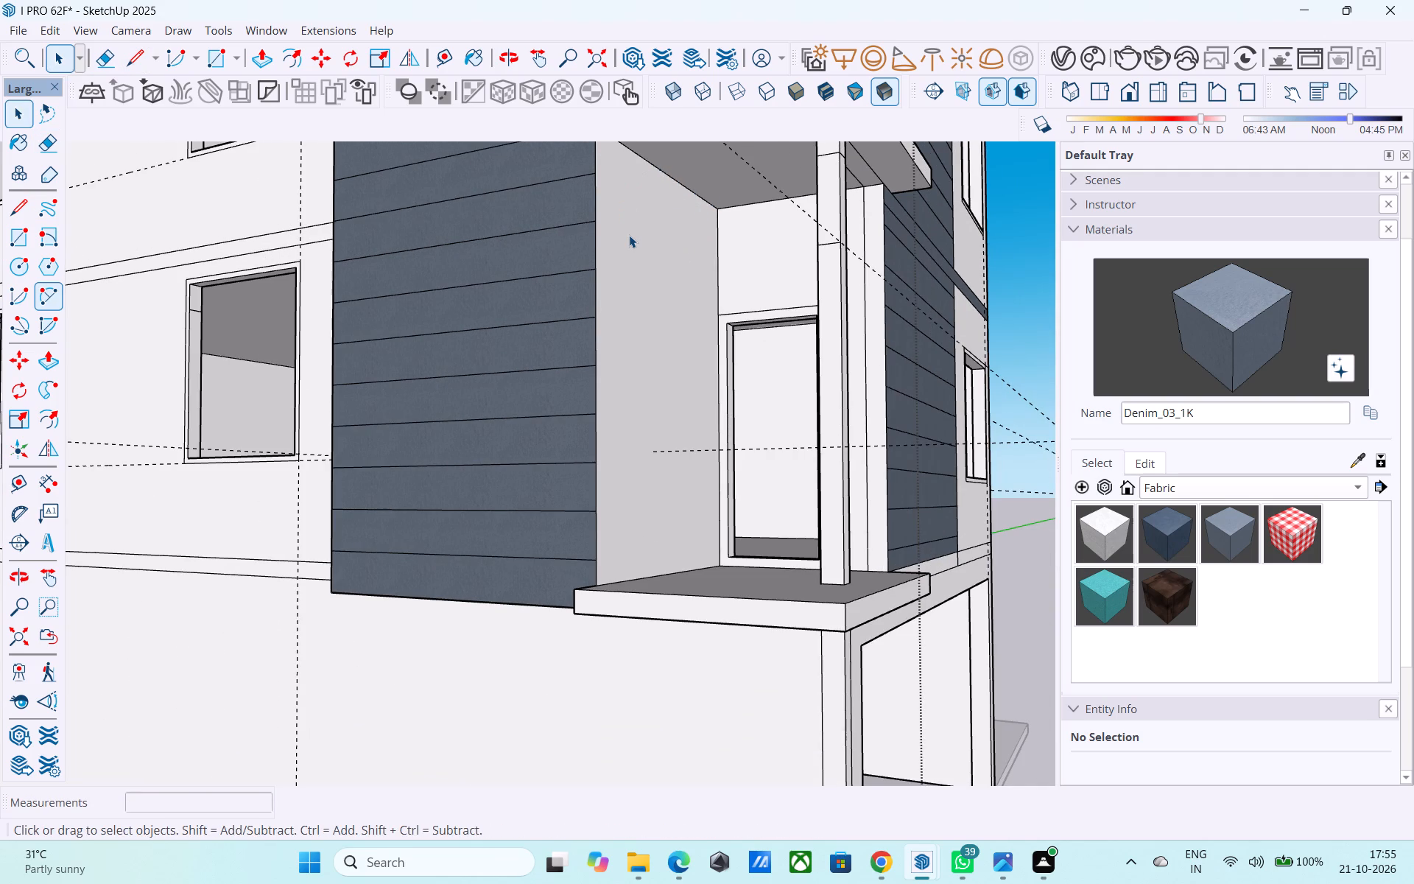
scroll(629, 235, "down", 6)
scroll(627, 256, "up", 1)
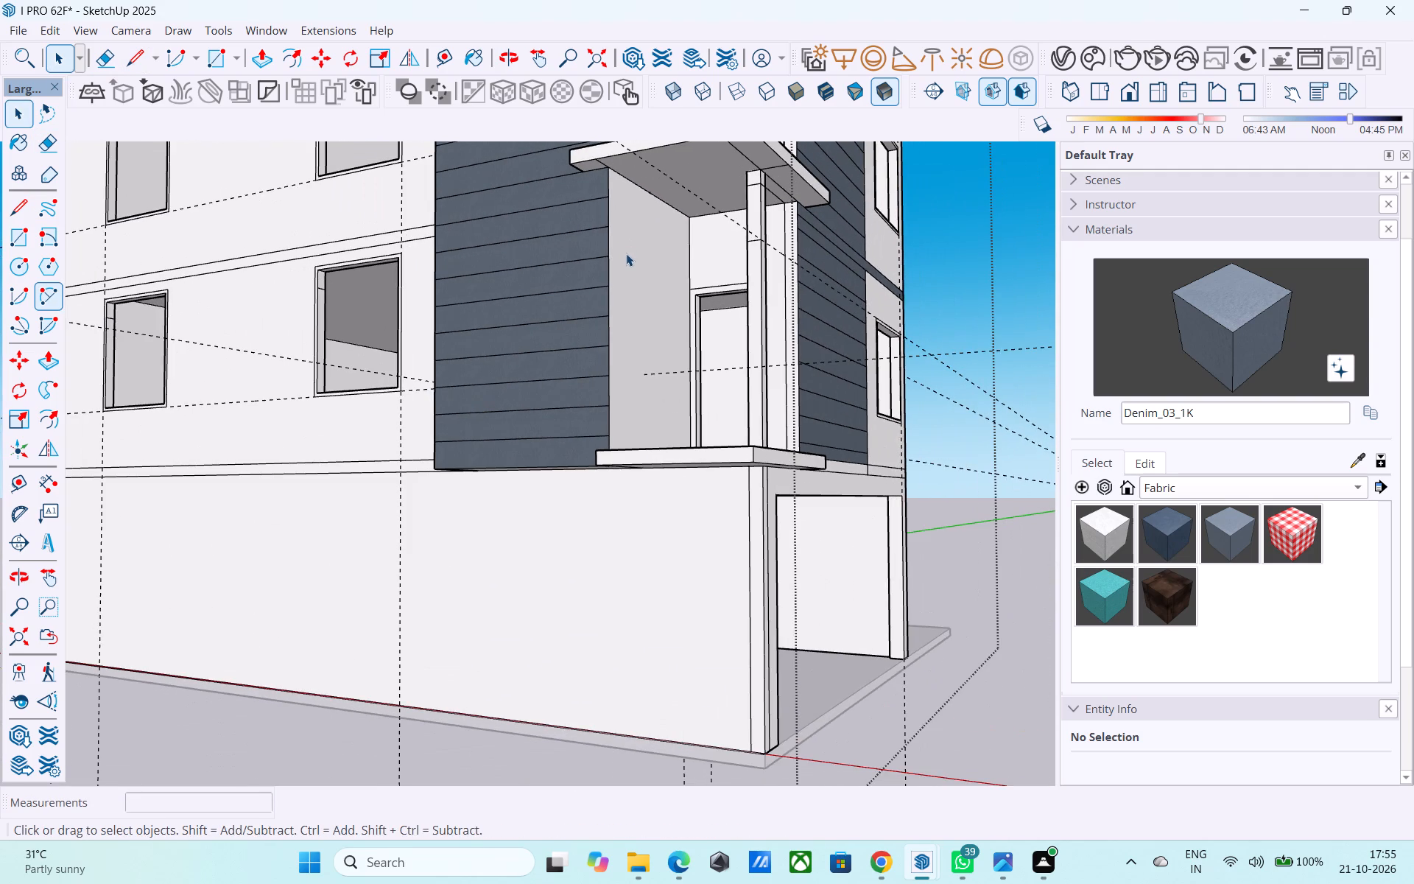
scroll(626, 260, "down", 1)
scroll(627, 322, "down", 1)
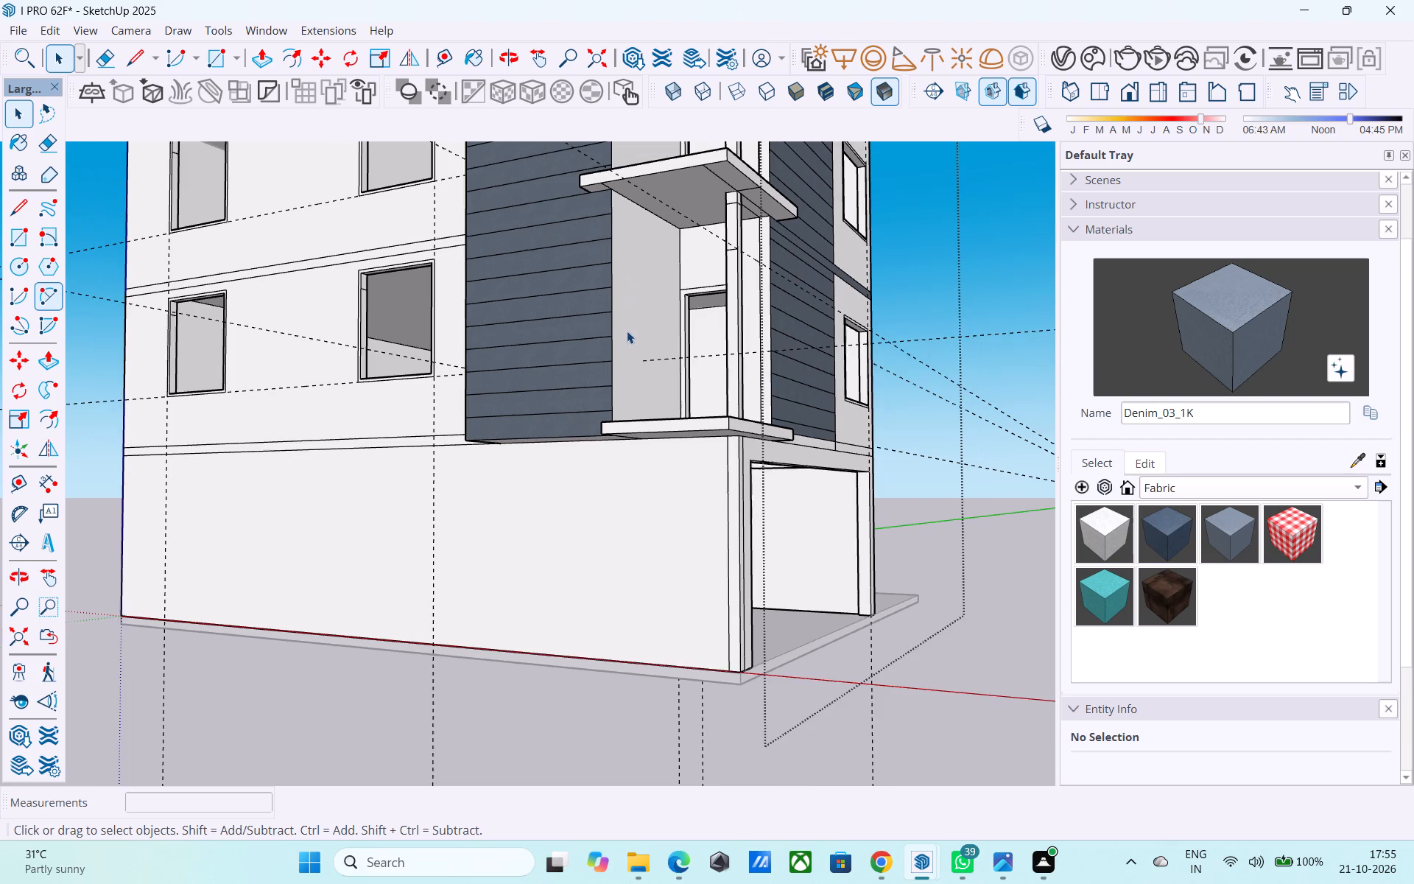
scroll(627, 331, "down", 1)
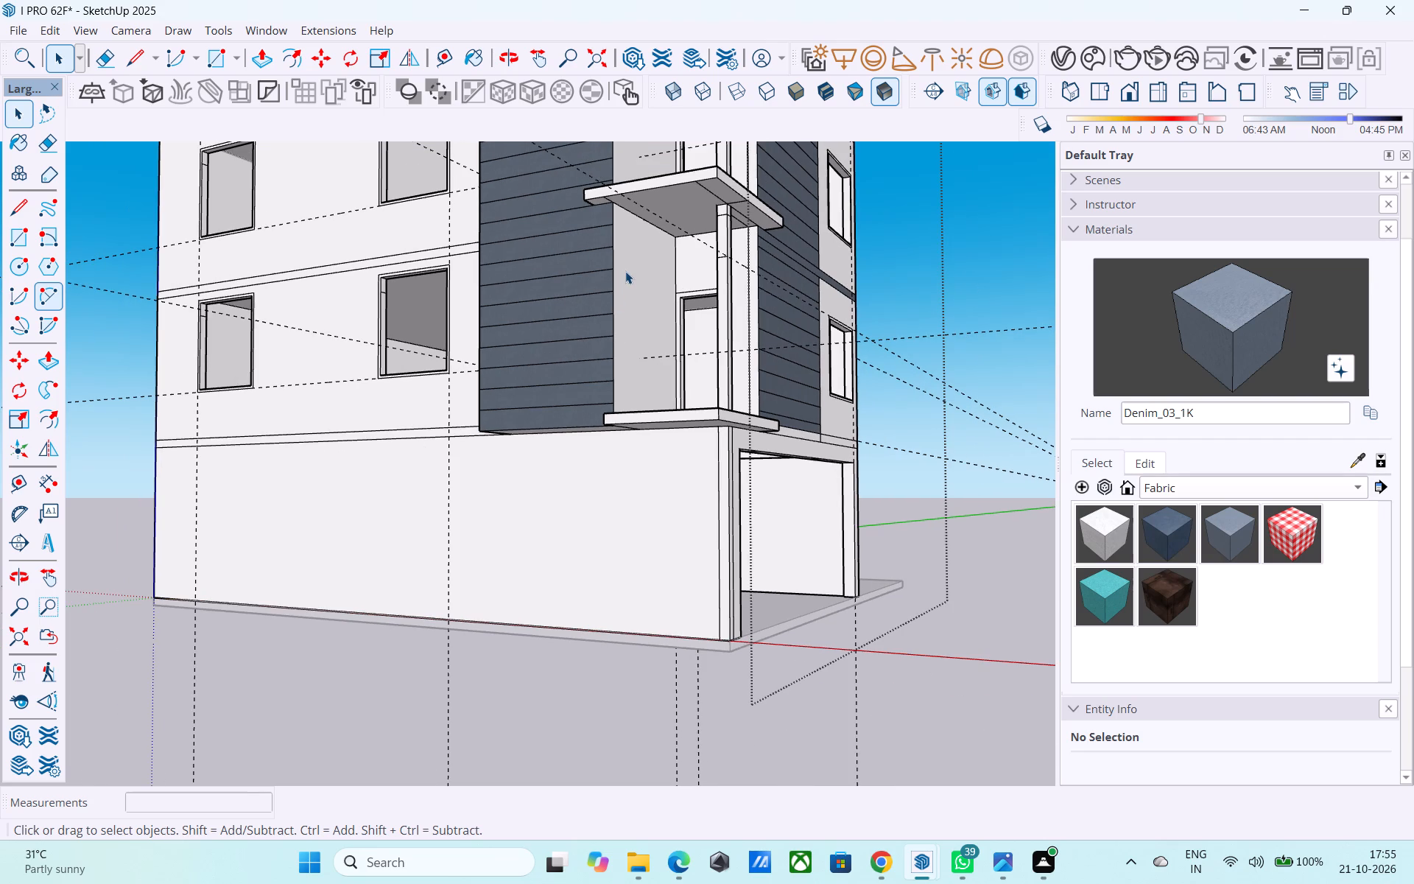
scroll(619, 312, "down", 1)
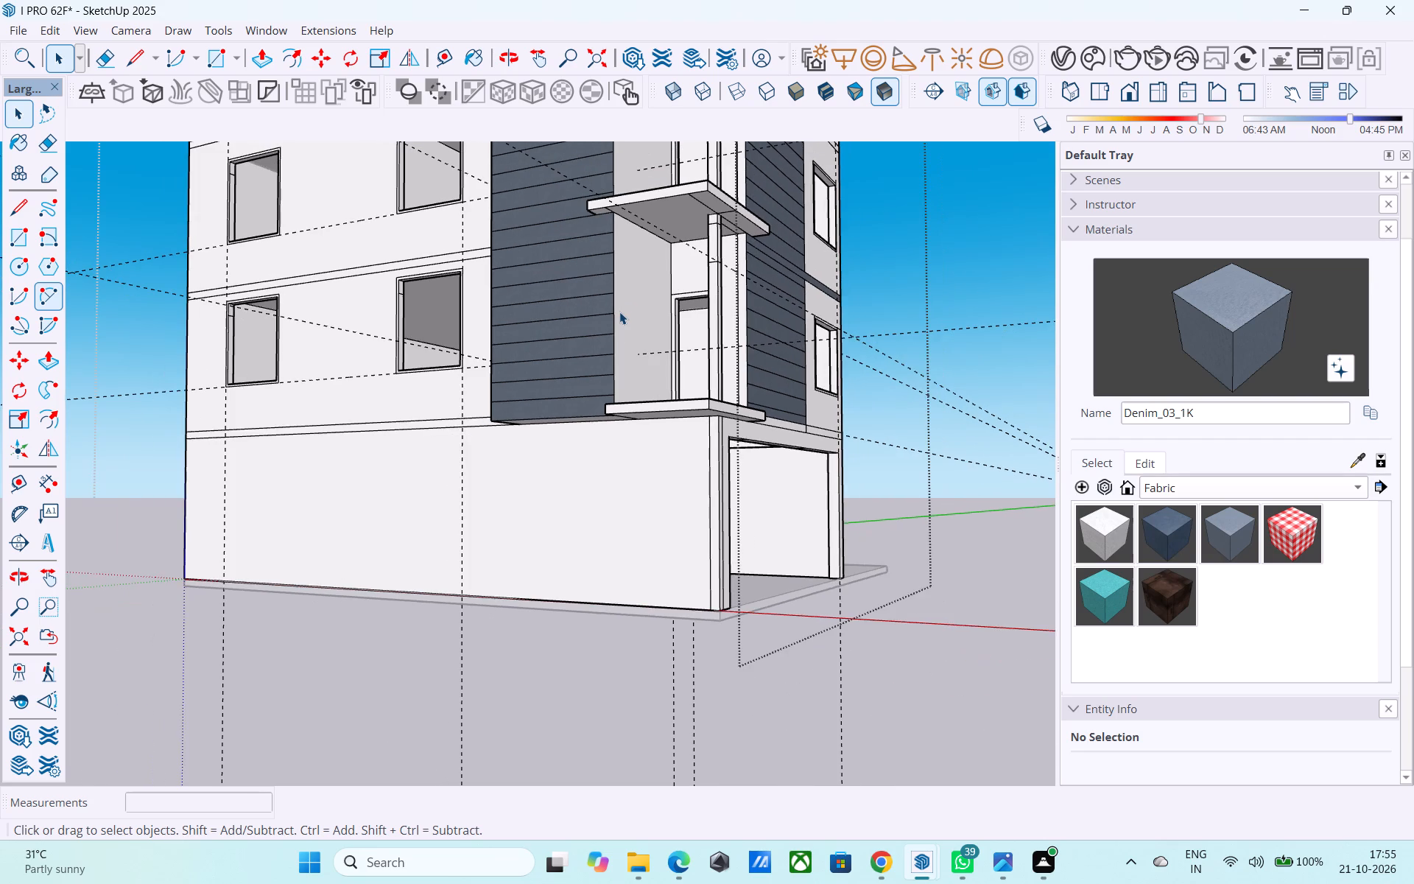
Examine the corner balconies, the clad corner walls and the adjoining facade on all floors from several sides.
scroll(619, 312, "down", 5)
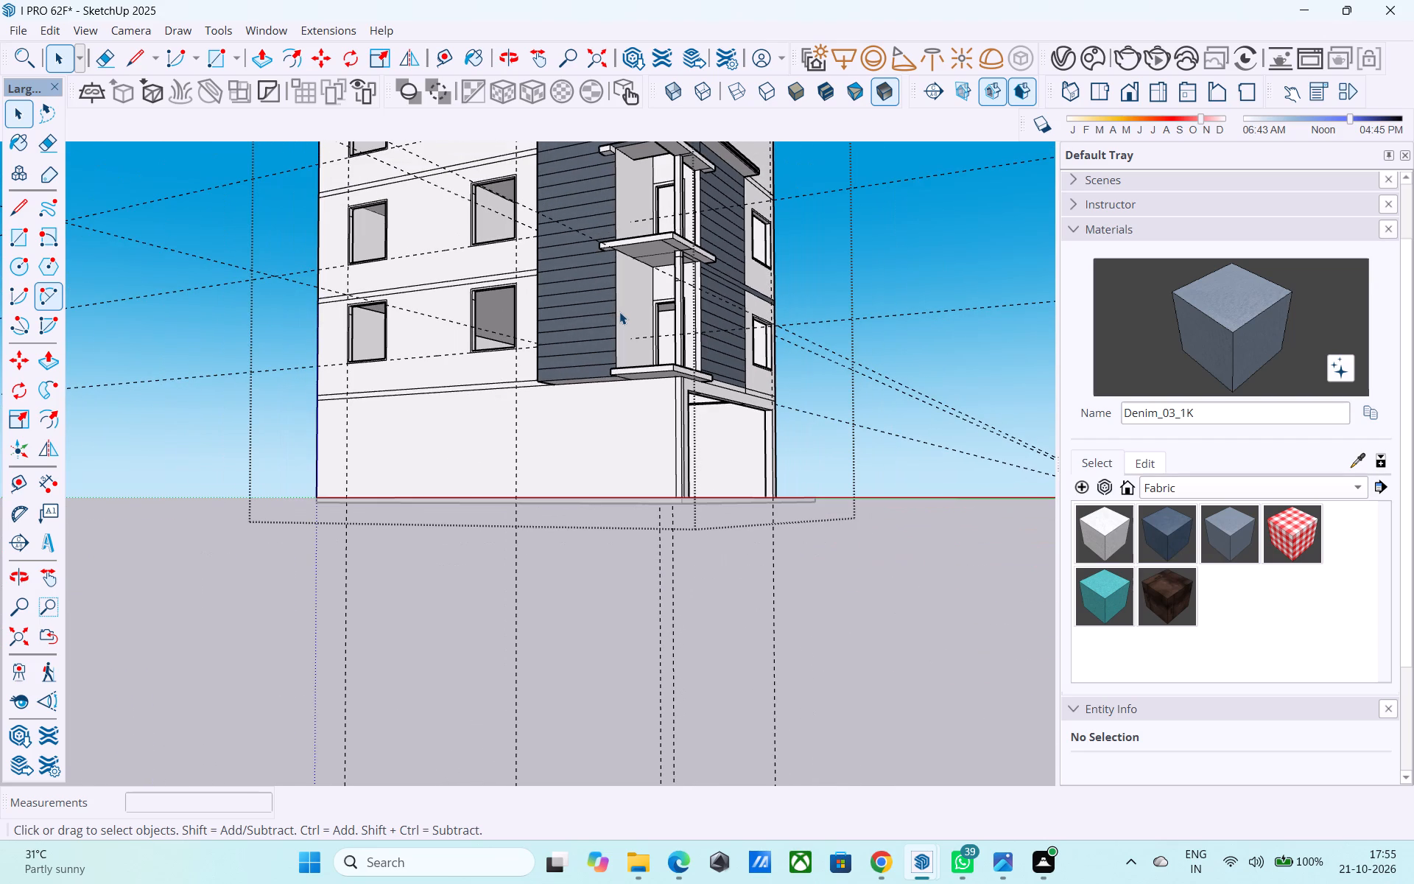
scroll(619, 312, "down", 4)
scroll(616, 313, "up", 1)
scroll(616, 312, "down", 1)
middle_click_drag(594, 381, 546, 403)
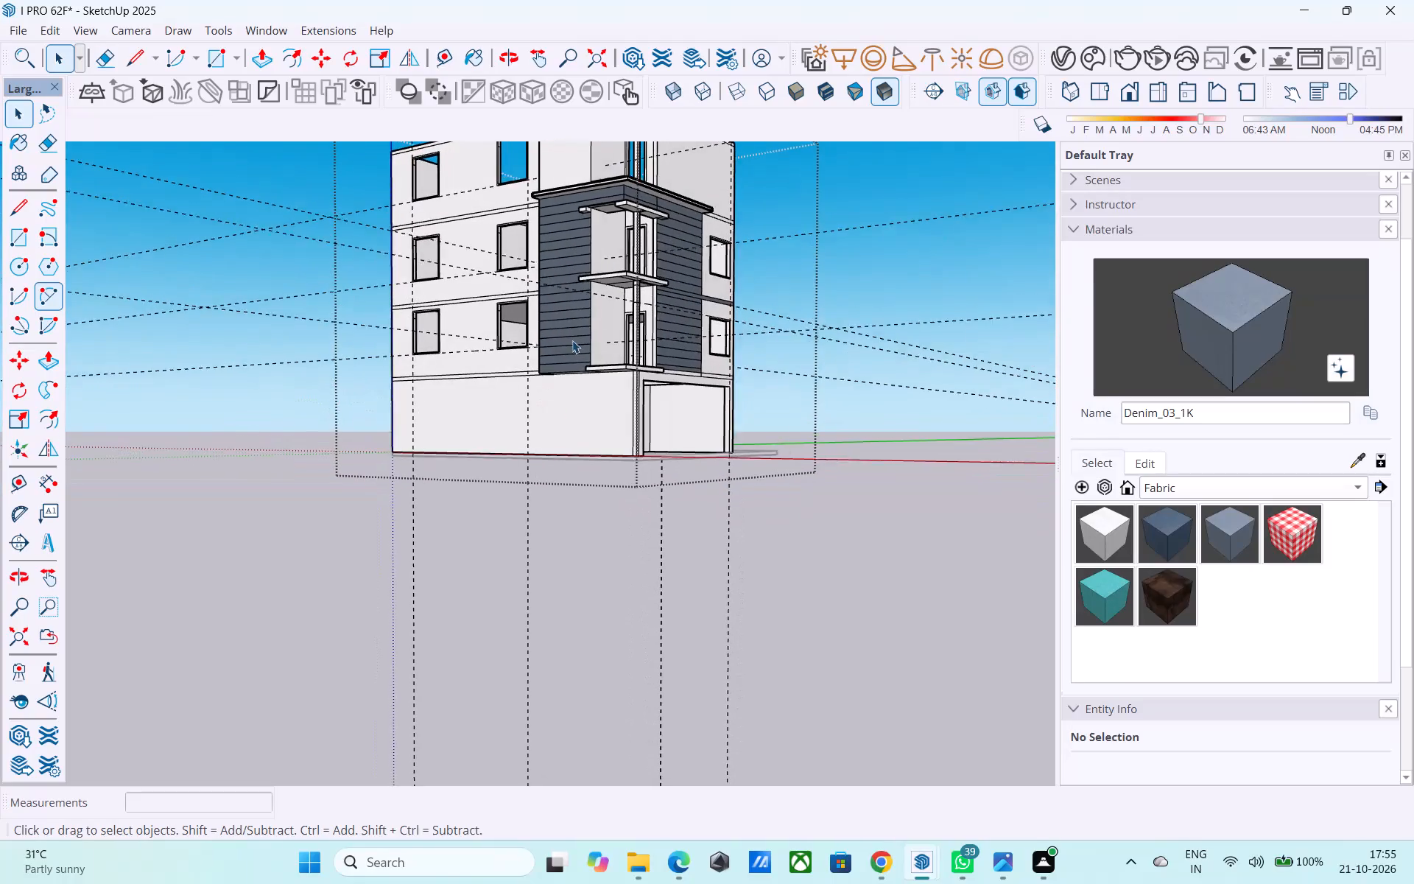
middle_click_drag(811, 267, 770, 572, "shift")
scroll(664, 443, "up", 6)
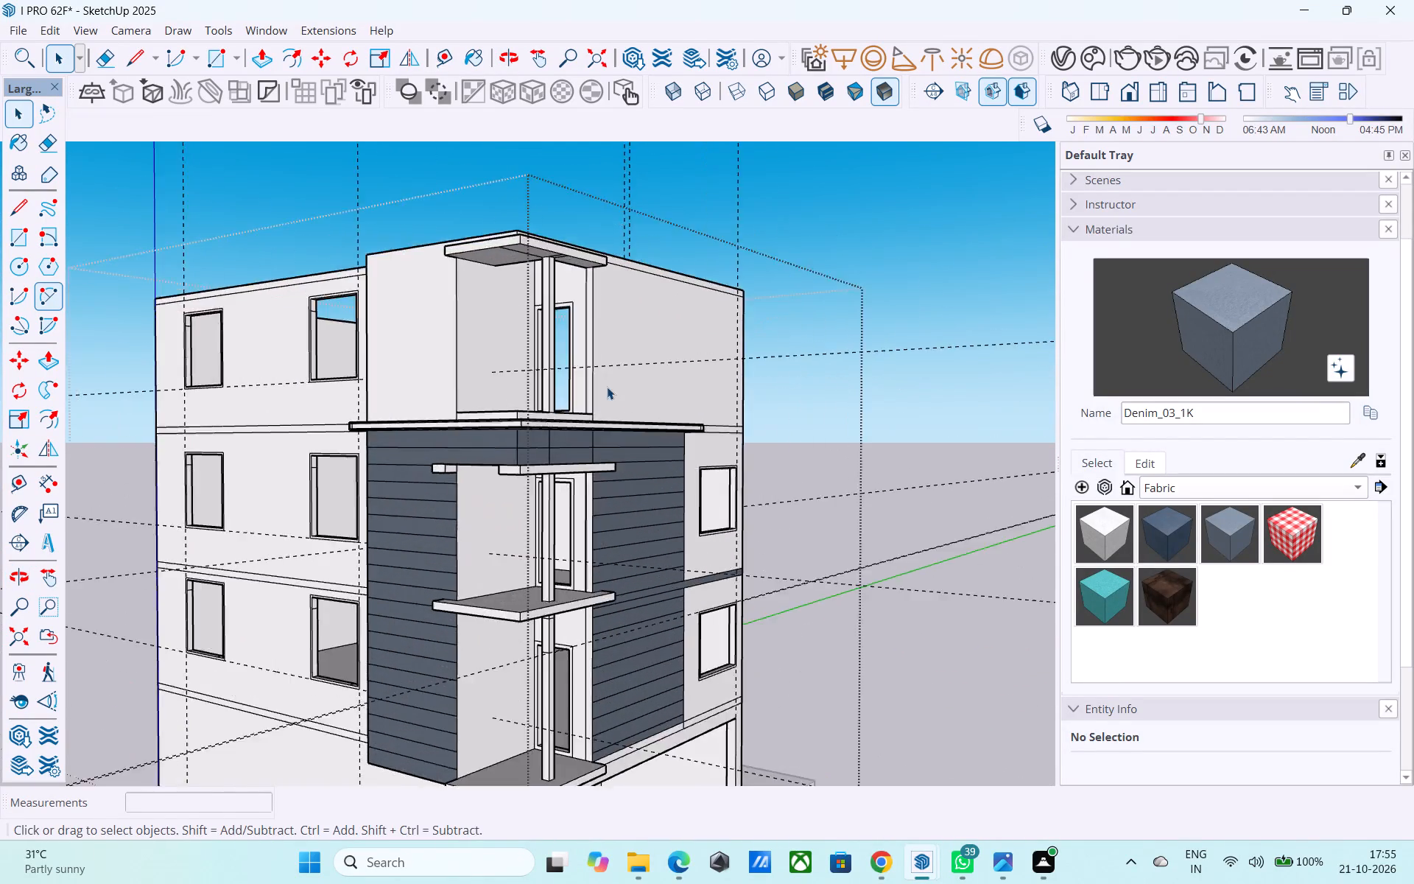
scroll(607, 387, "up", 4)
middle_click_drag(572, 343, 551, 392, "shift")
middle_click_drag(584, 365, 583, 379)
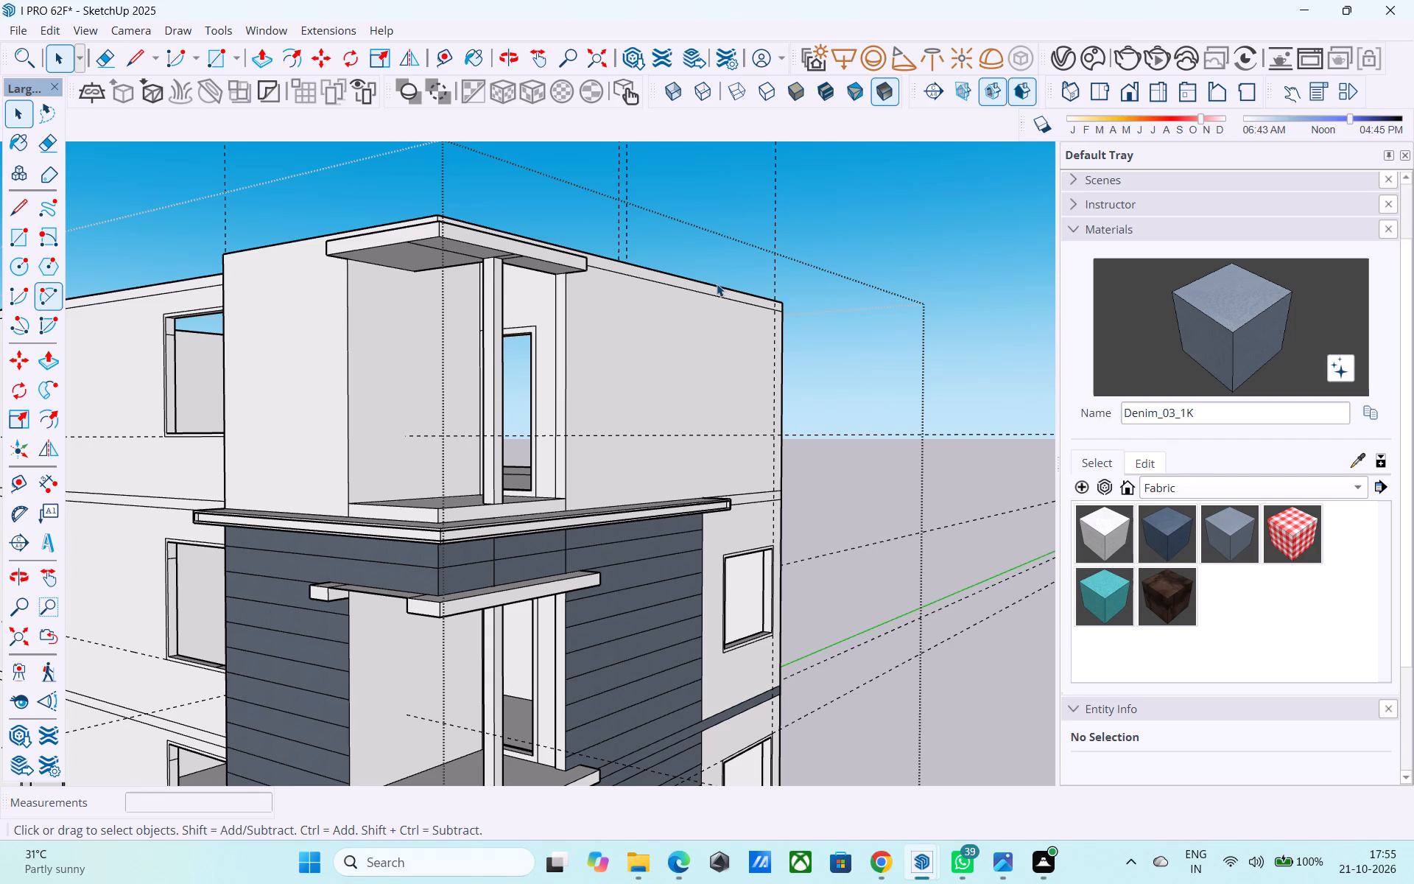
middle_click_drag(716, 284, 700, 343)
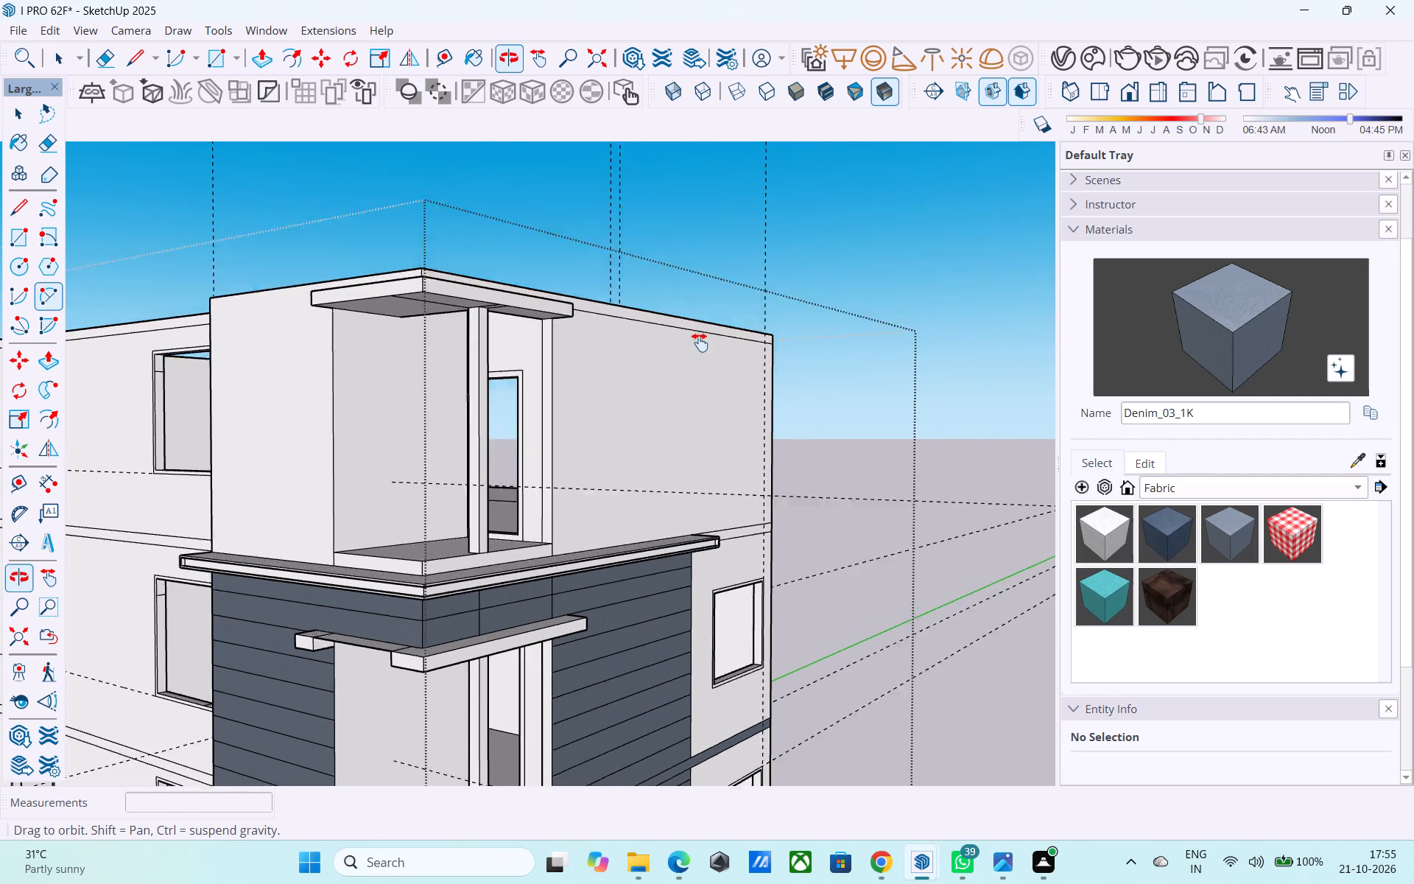
middle_click_drag(700, 343, 701, 393)
middle_click_drag(562, 407, 830, 264)
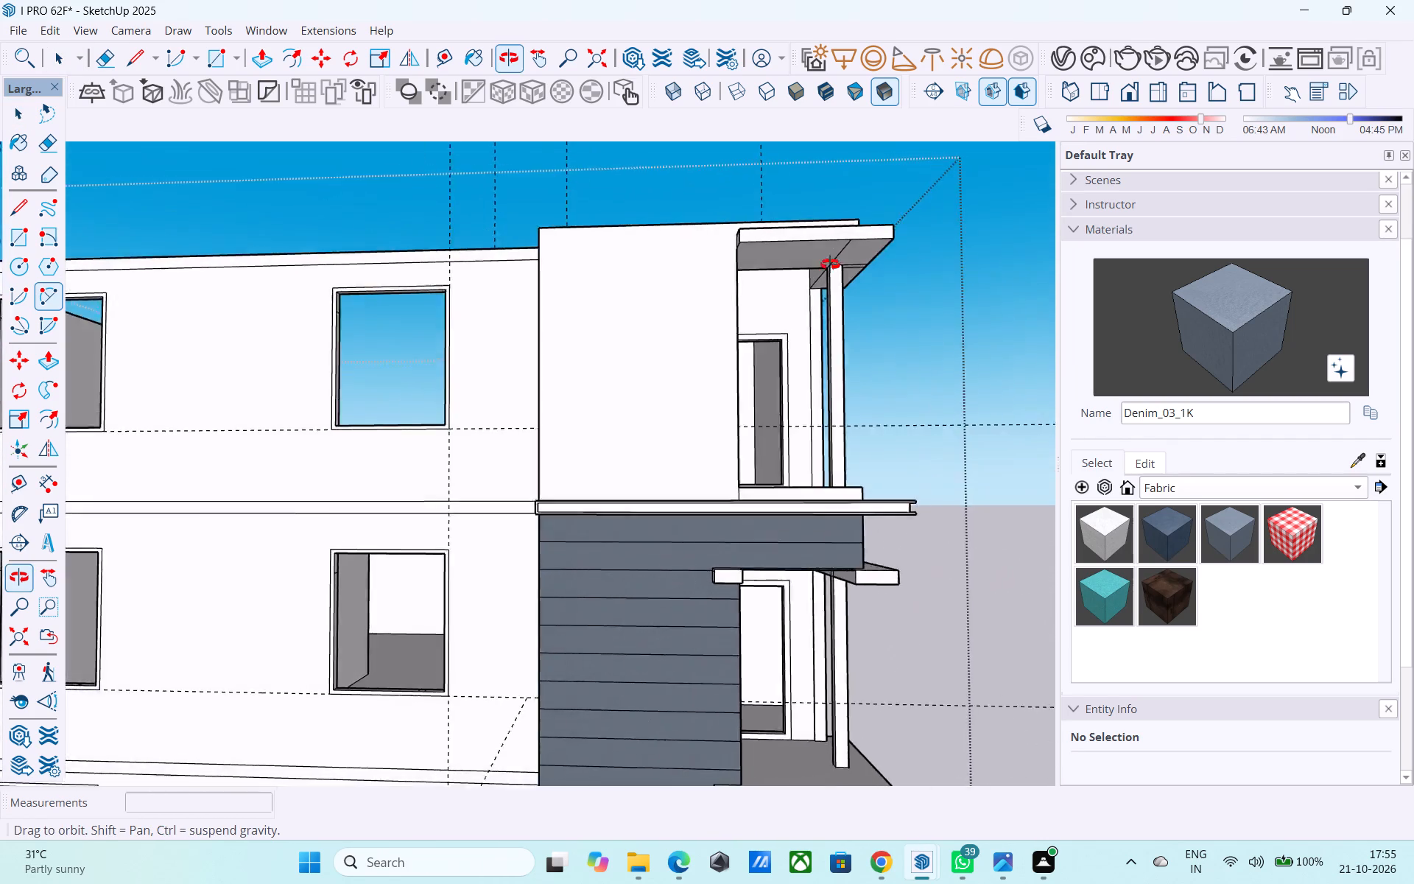
middle_click_drag(830, 264, 602, 289)
scroll(679, 175, "up", 1)
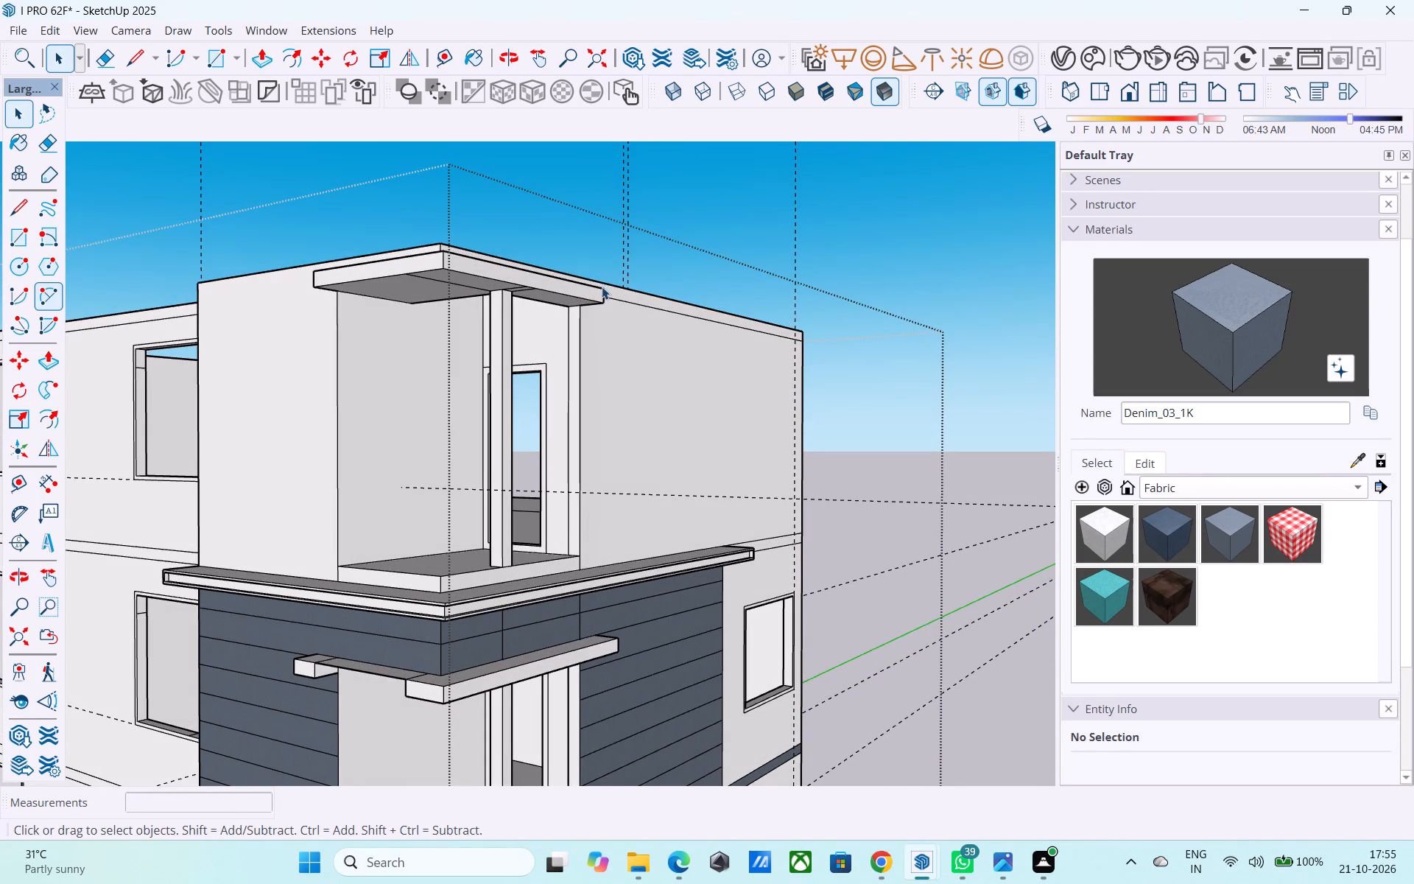
middle_click_drag(602, 287, 579, 273, "shift")
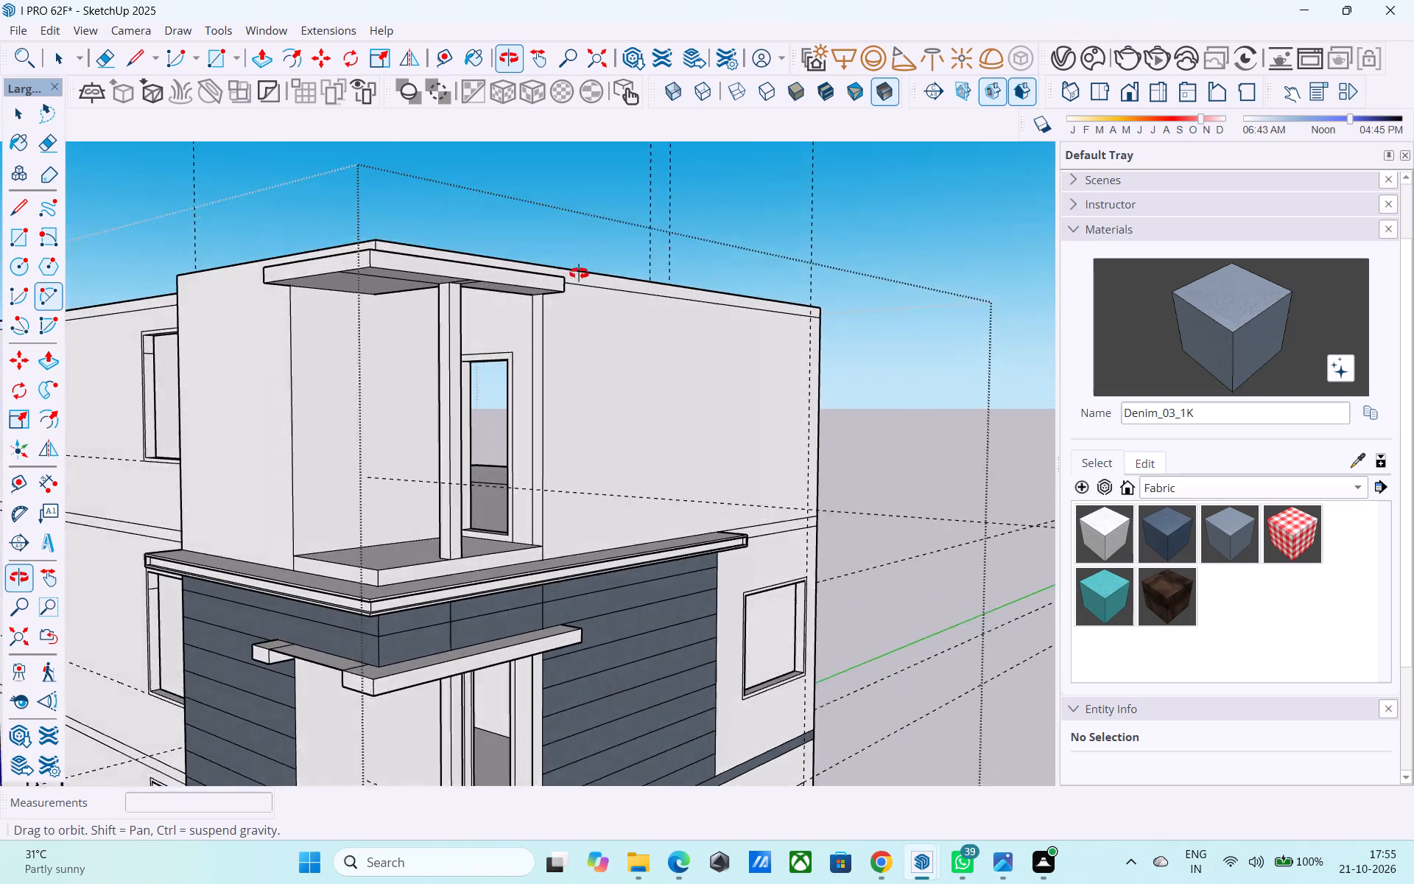
middle_click_drag(579, 273, 795, 161, "shift")
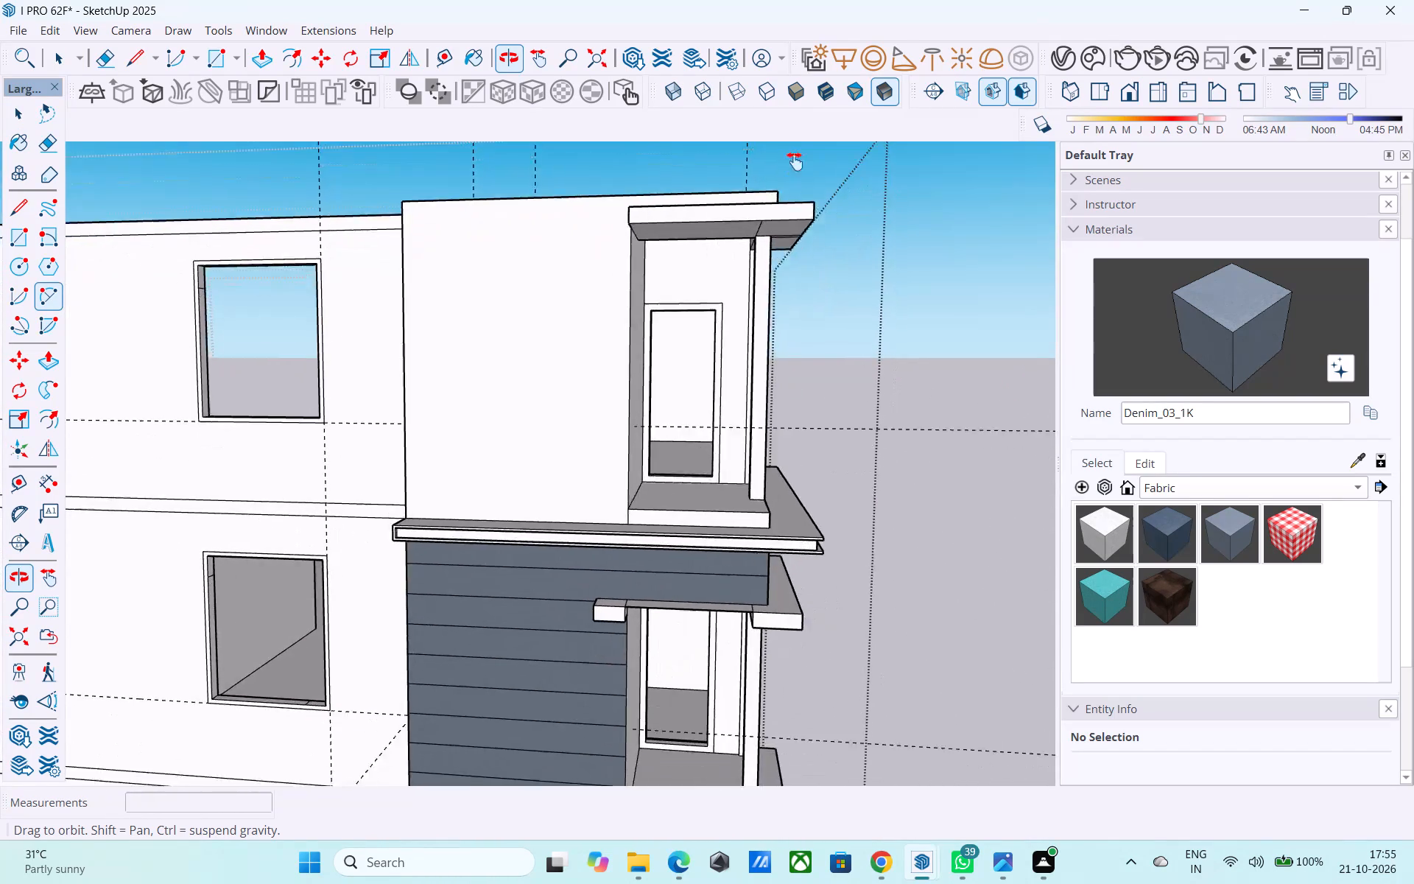
middle_click_drag(795, 161, 795, 89, "shift")
middle_click_drag(687, 365, 665, 144, "shift")
scroll(650, 150, "down", 3)
middle_click_drag(548, 389, 502, 418)
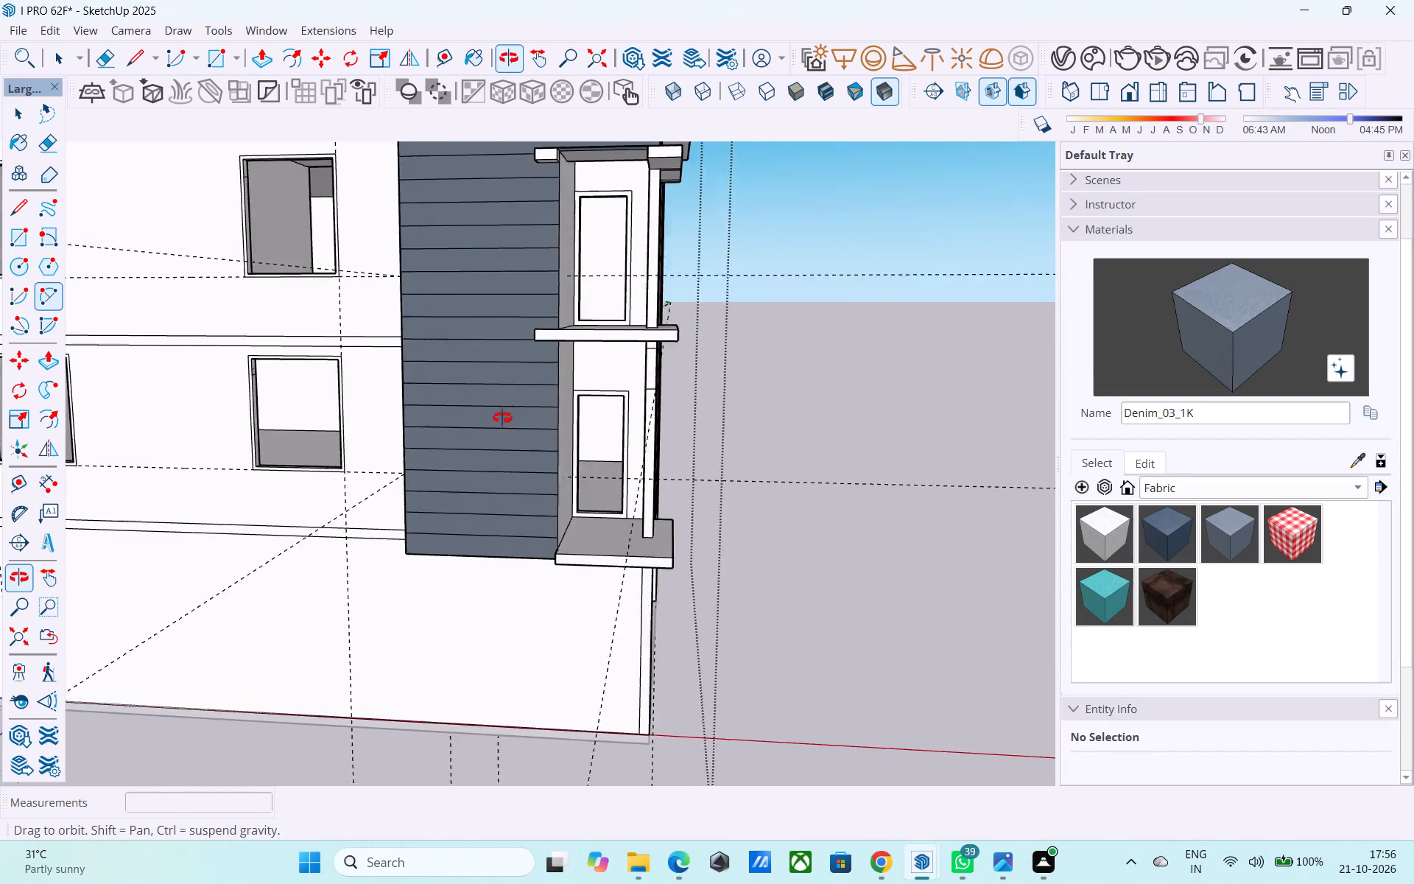
middle_click_drag(502, 418, 471, 410)
Place a horizontal guide 7' above the bottom edge of the dark clad wall beside the lowest corner balcony.
key("t")
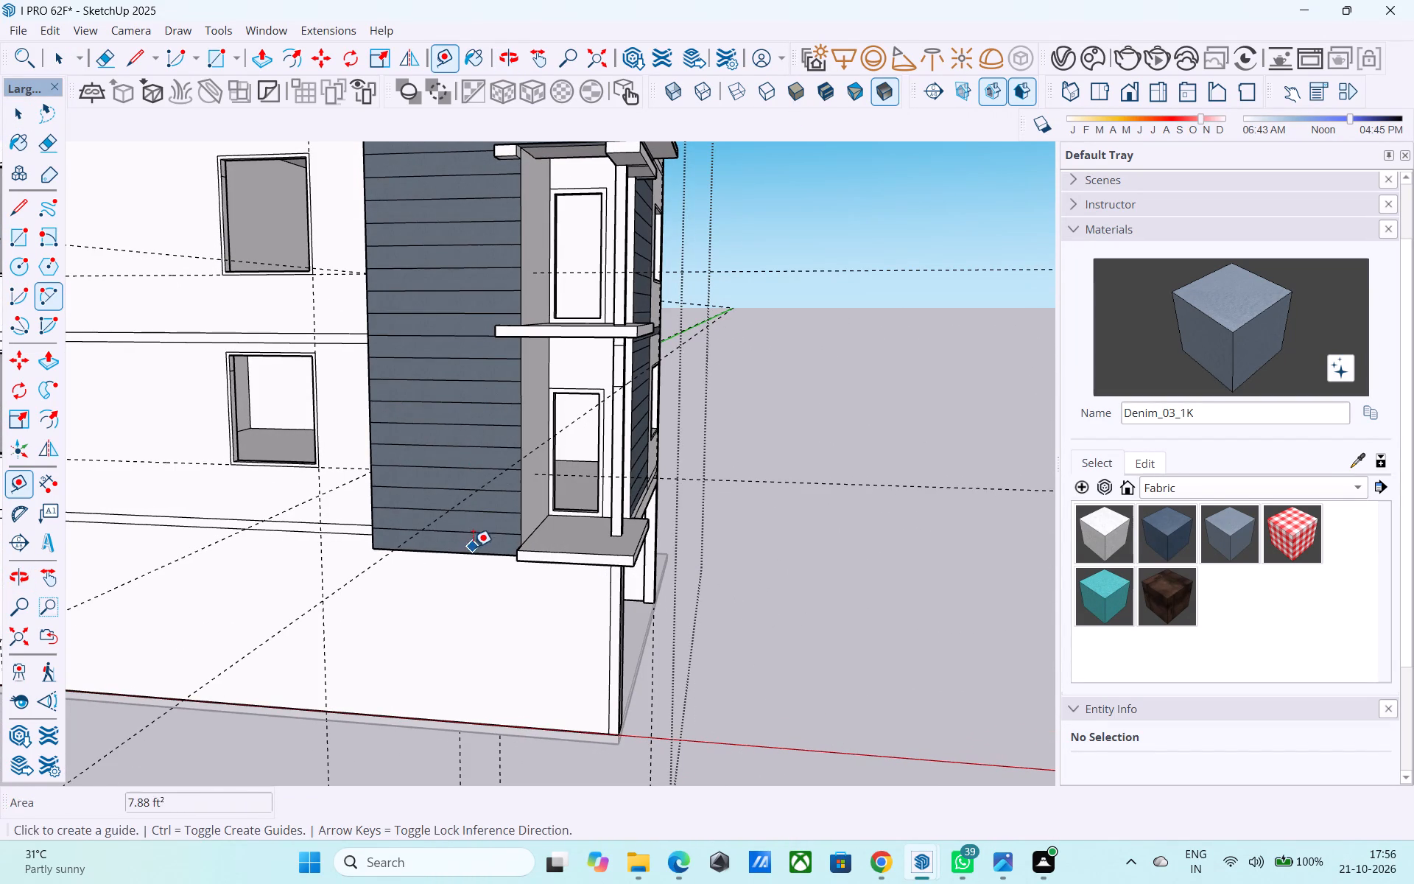
left_click(472, 552)
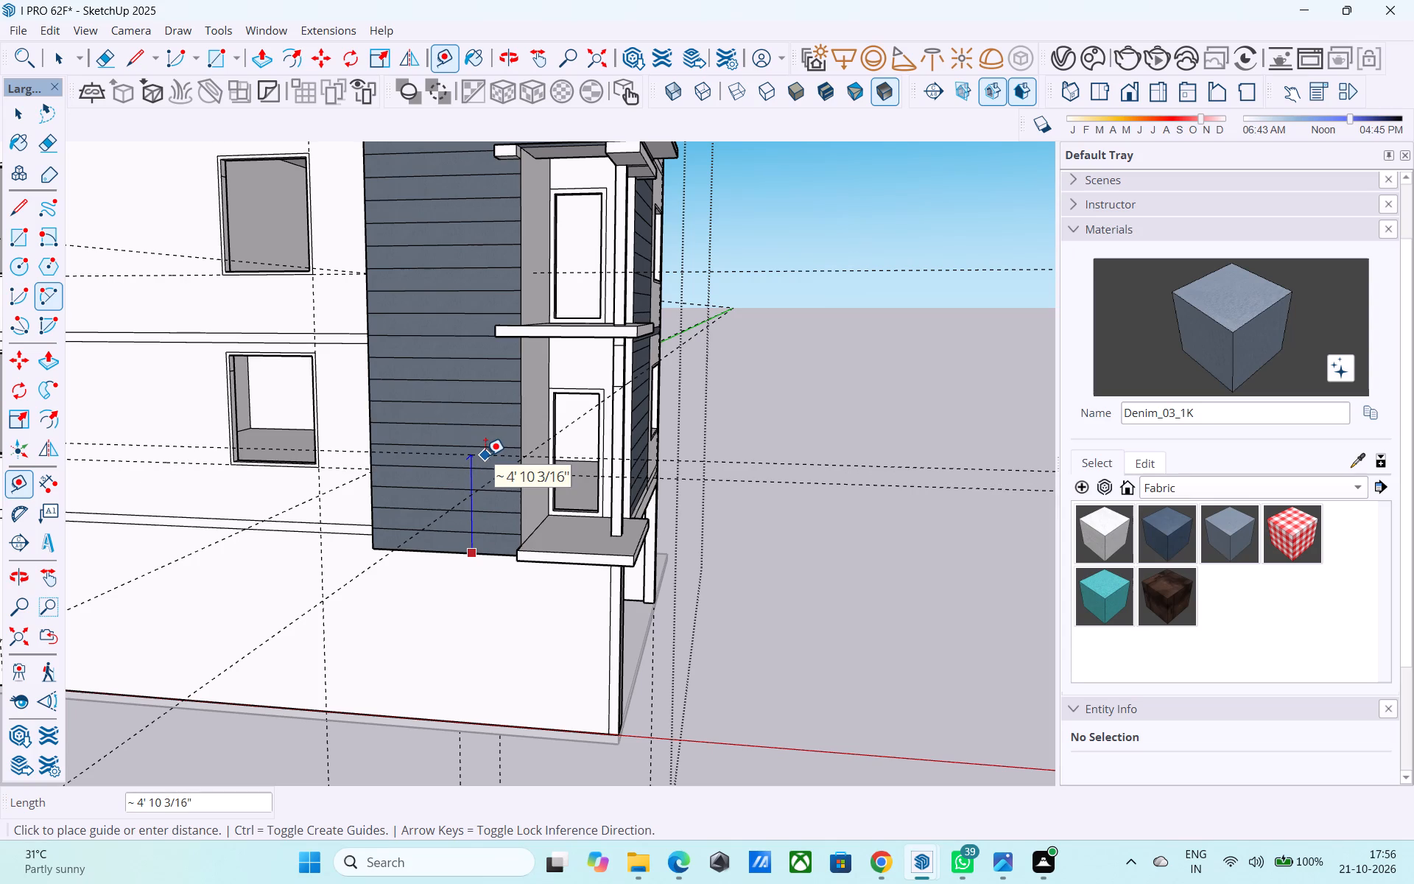
type("7'")
key("Return")
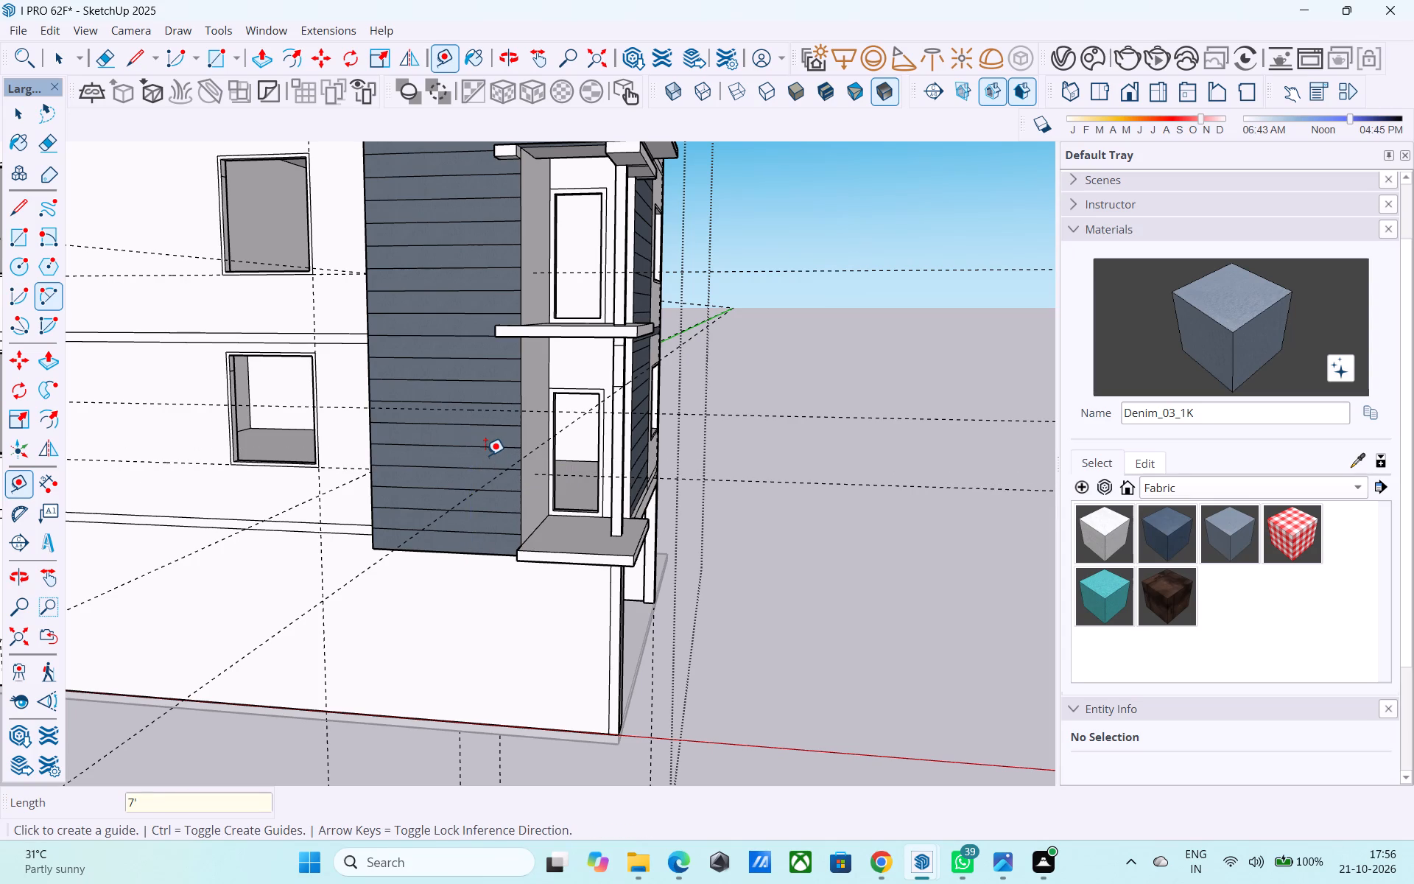
Place a horizontal guide on the clad wall 7' above the top of the middle balcony's slab.
scroll(461, 389, "down", 4)
middle_click_drag(446, 405, 506, 449)
scroll(500, 455, "down", 1)
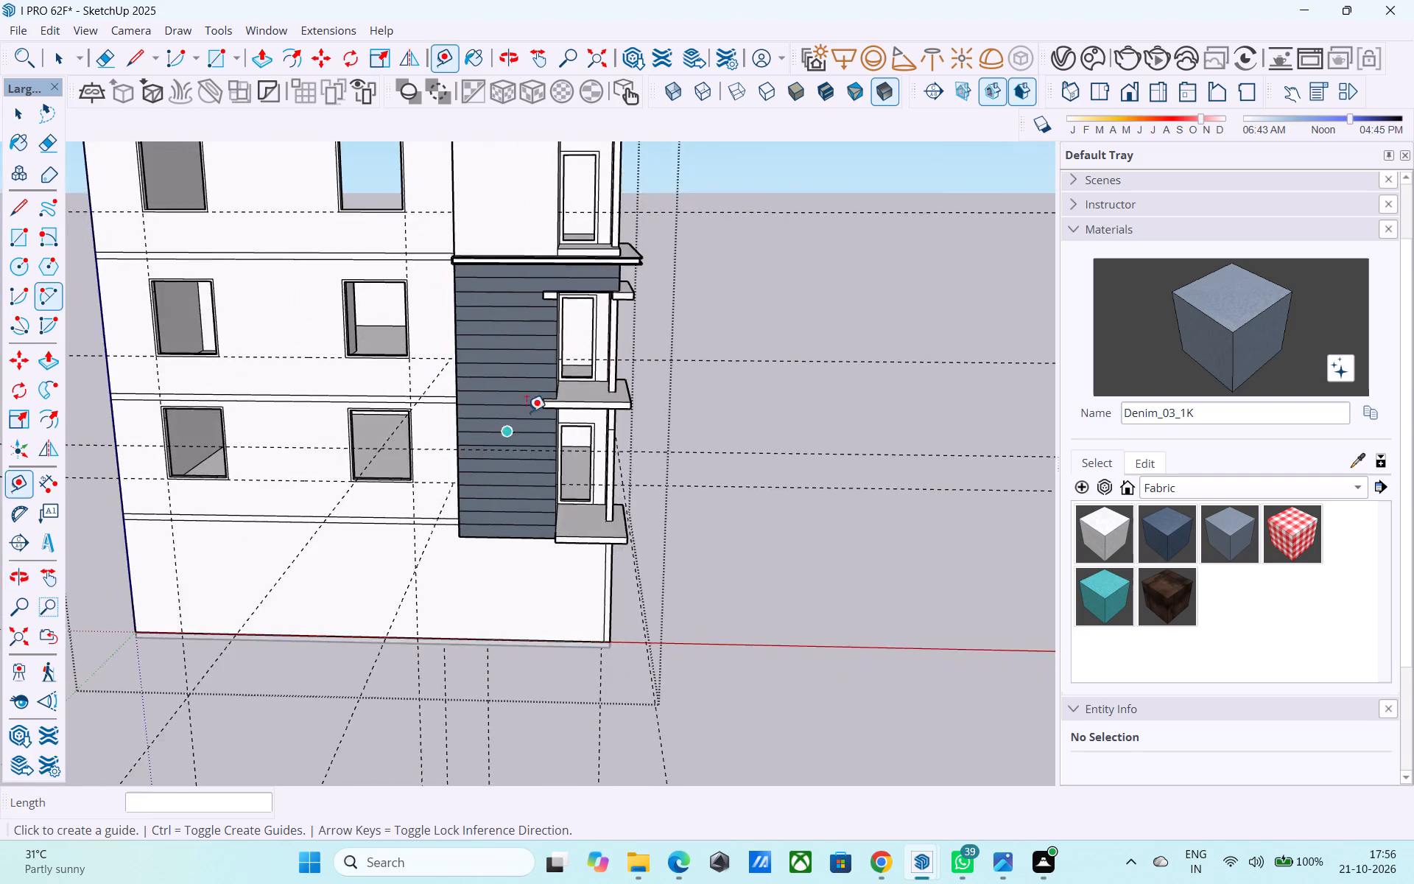
scroll(530, 398, "up", 13)
left_click(557, 390)
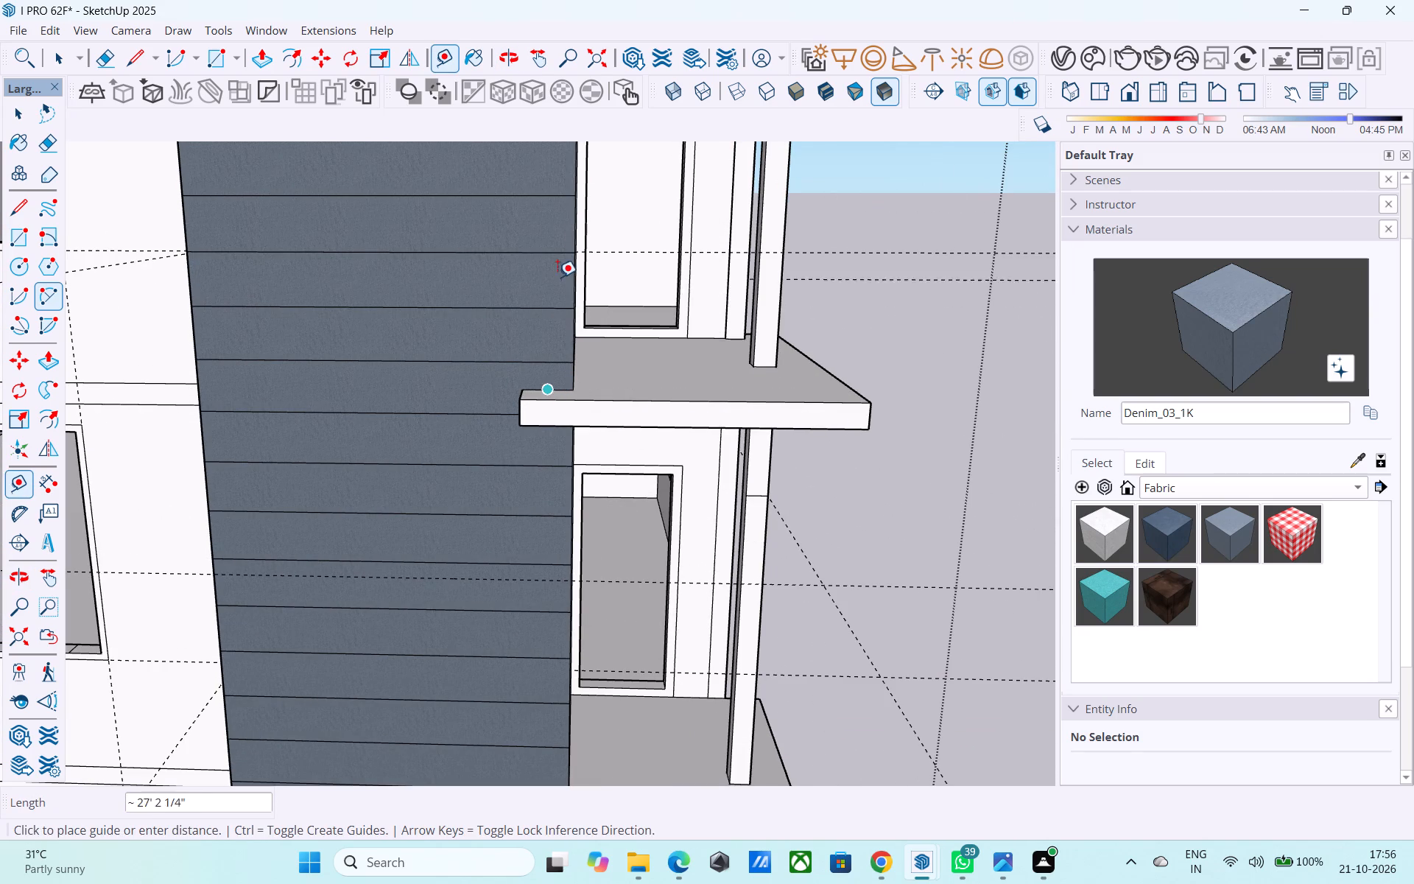
type("7'")
key("Return")
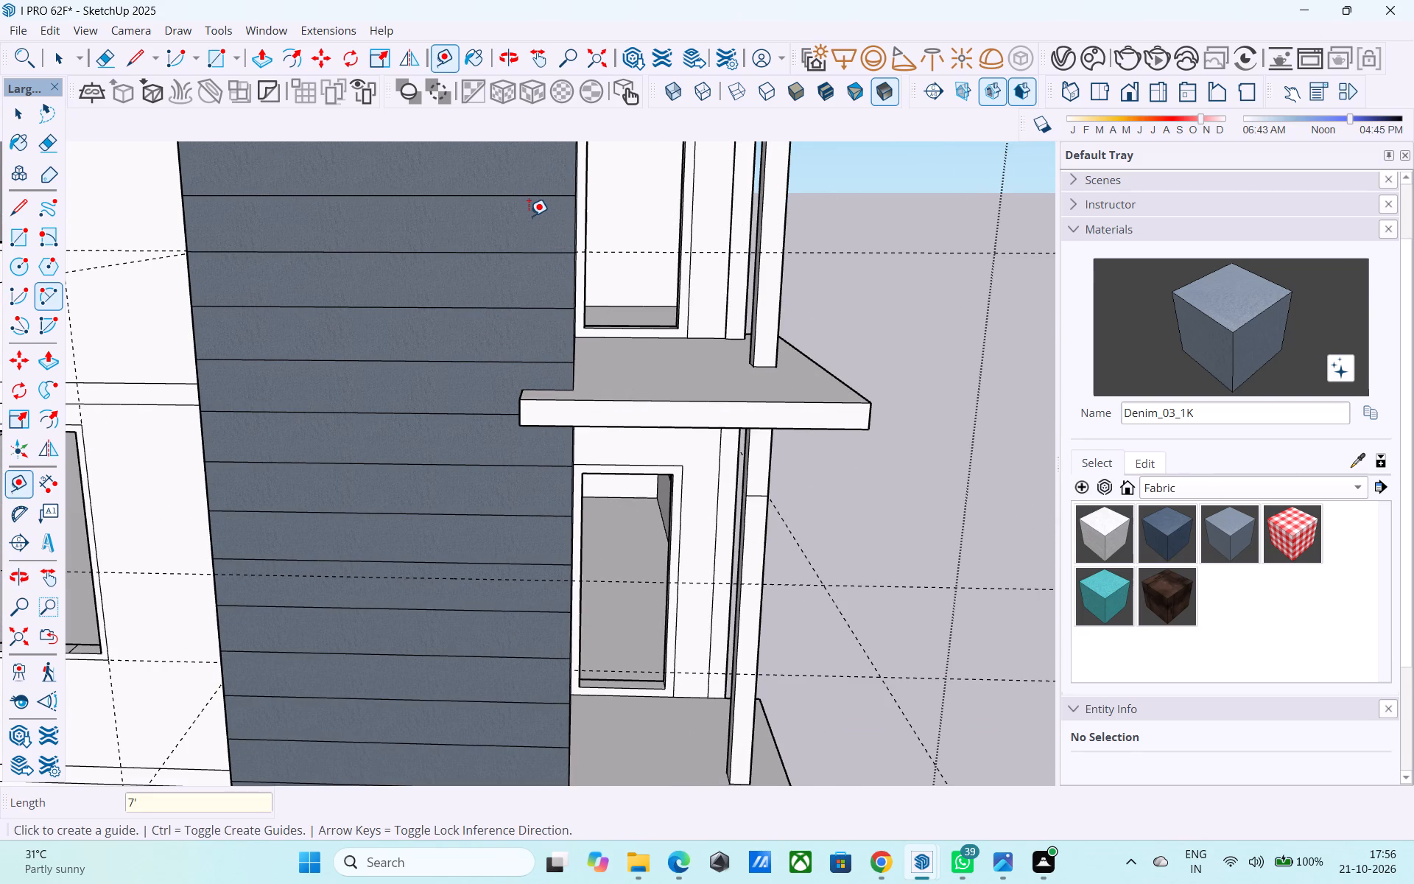
Place a horizontal guide on the top-floor corner wall 7' above its base at the projecting ledge.
scroll(530, 218, "down", 11)
scroll(425, 527, "down", 4)
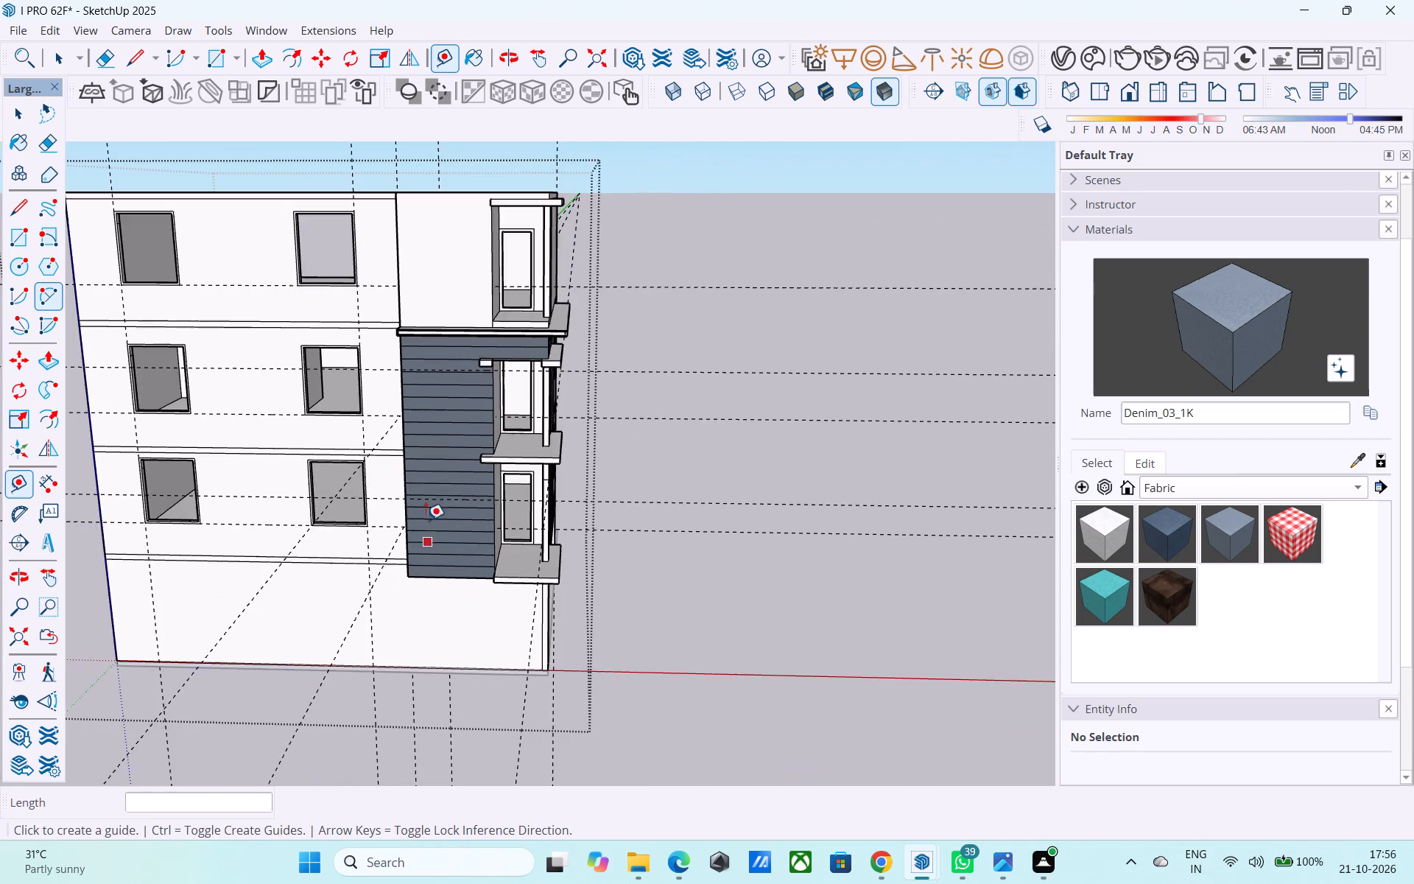
scroll(435, 345, "up", 5)
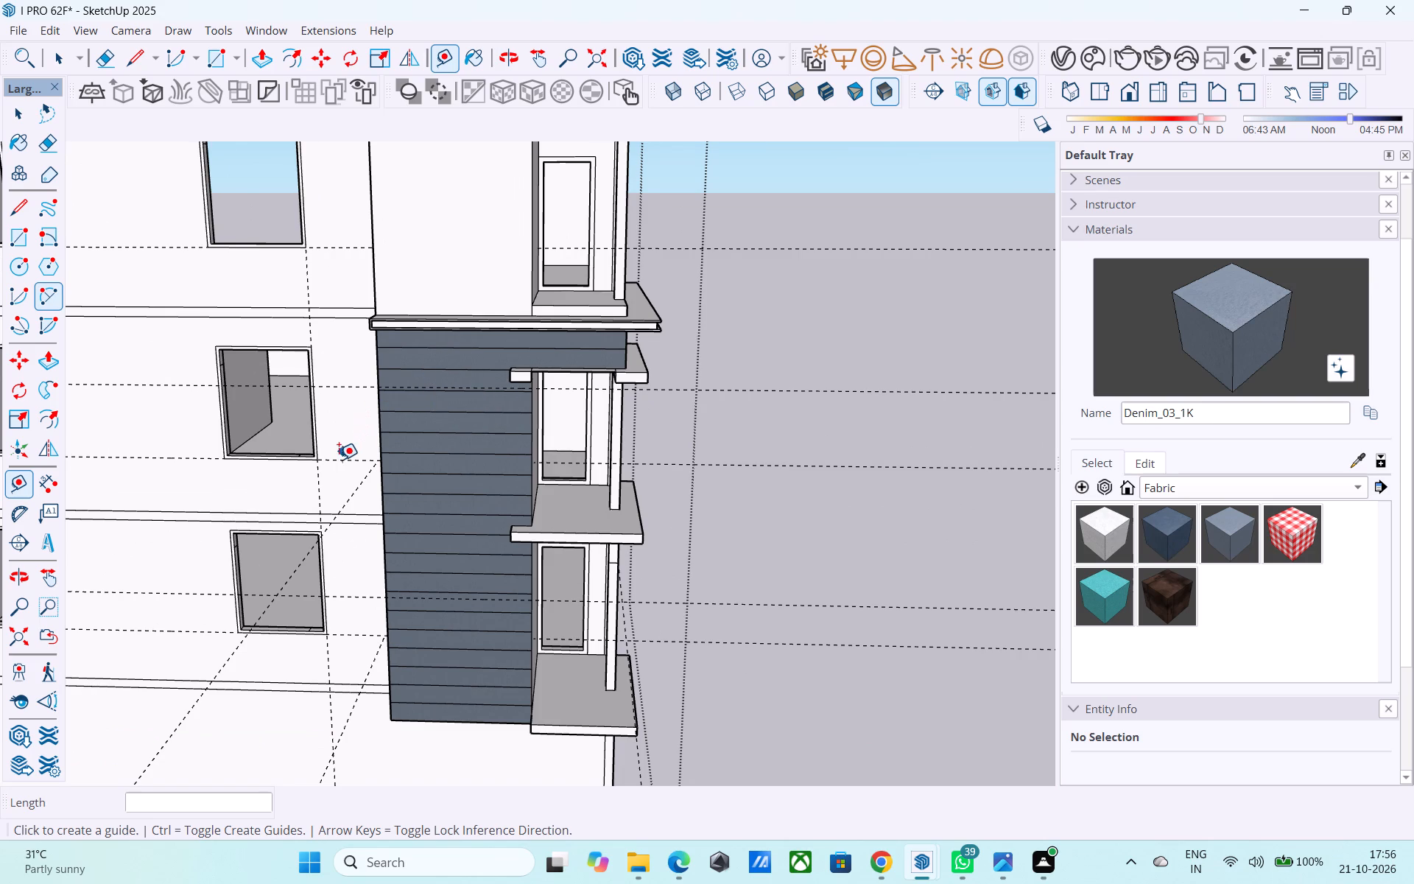
scroll(332, 471, "down", 5)
scroll(445, 315, "up", 12)
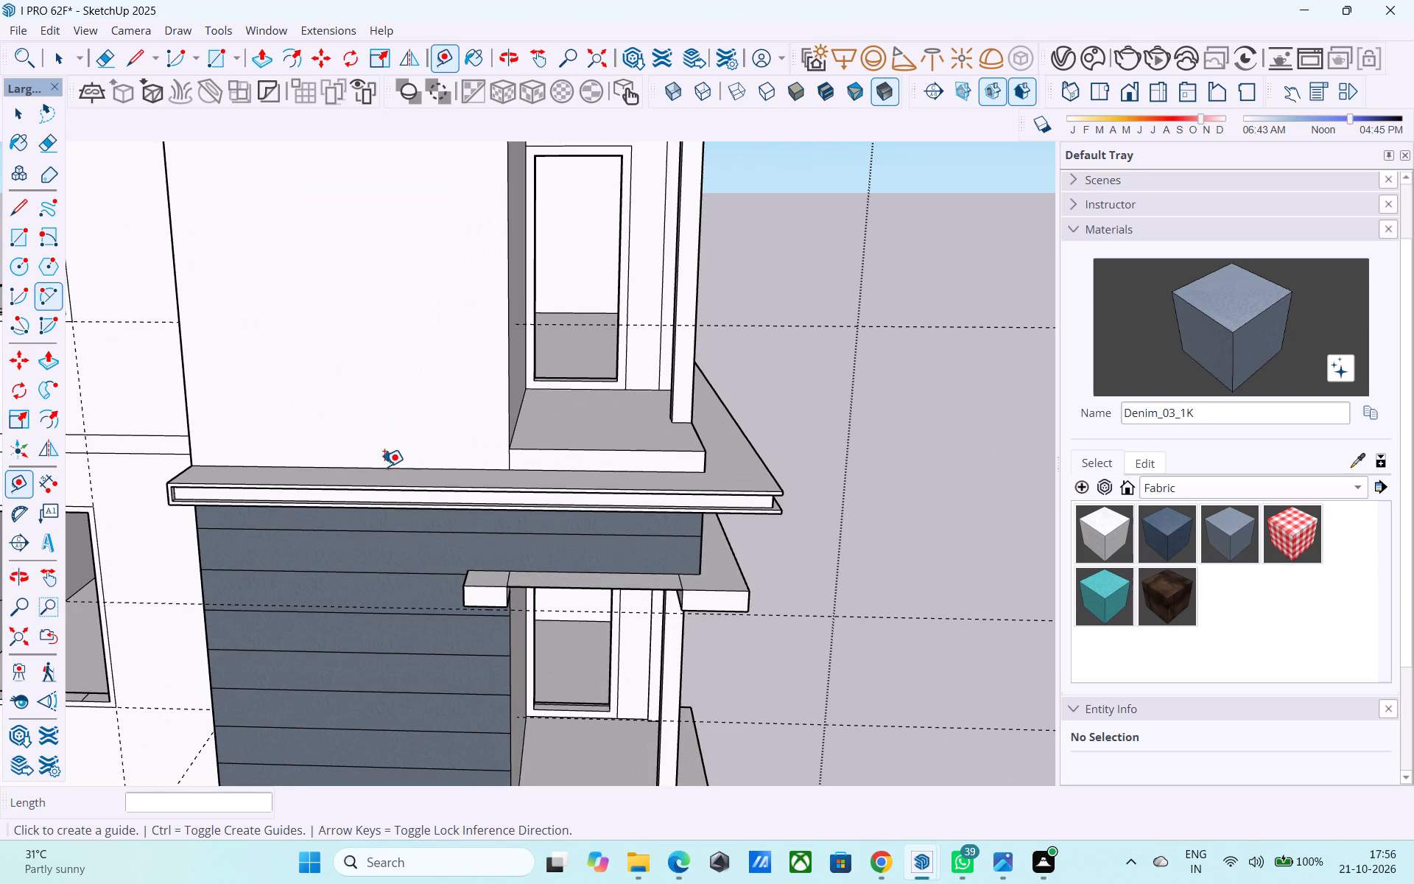
left_click(383, 466)
scroll(391, 402, "down", 6)
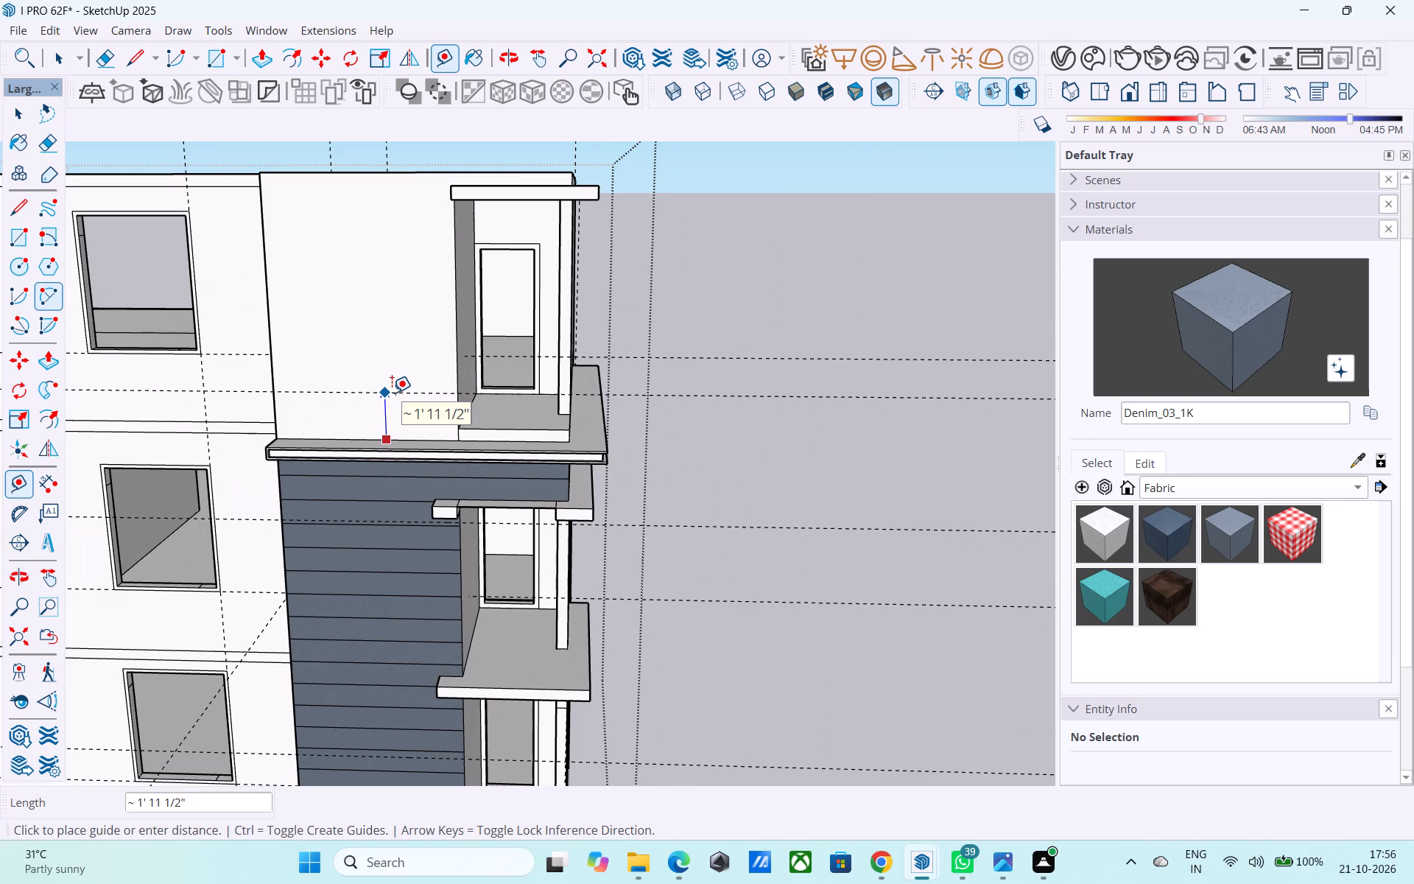
type("7'")
key("Return")
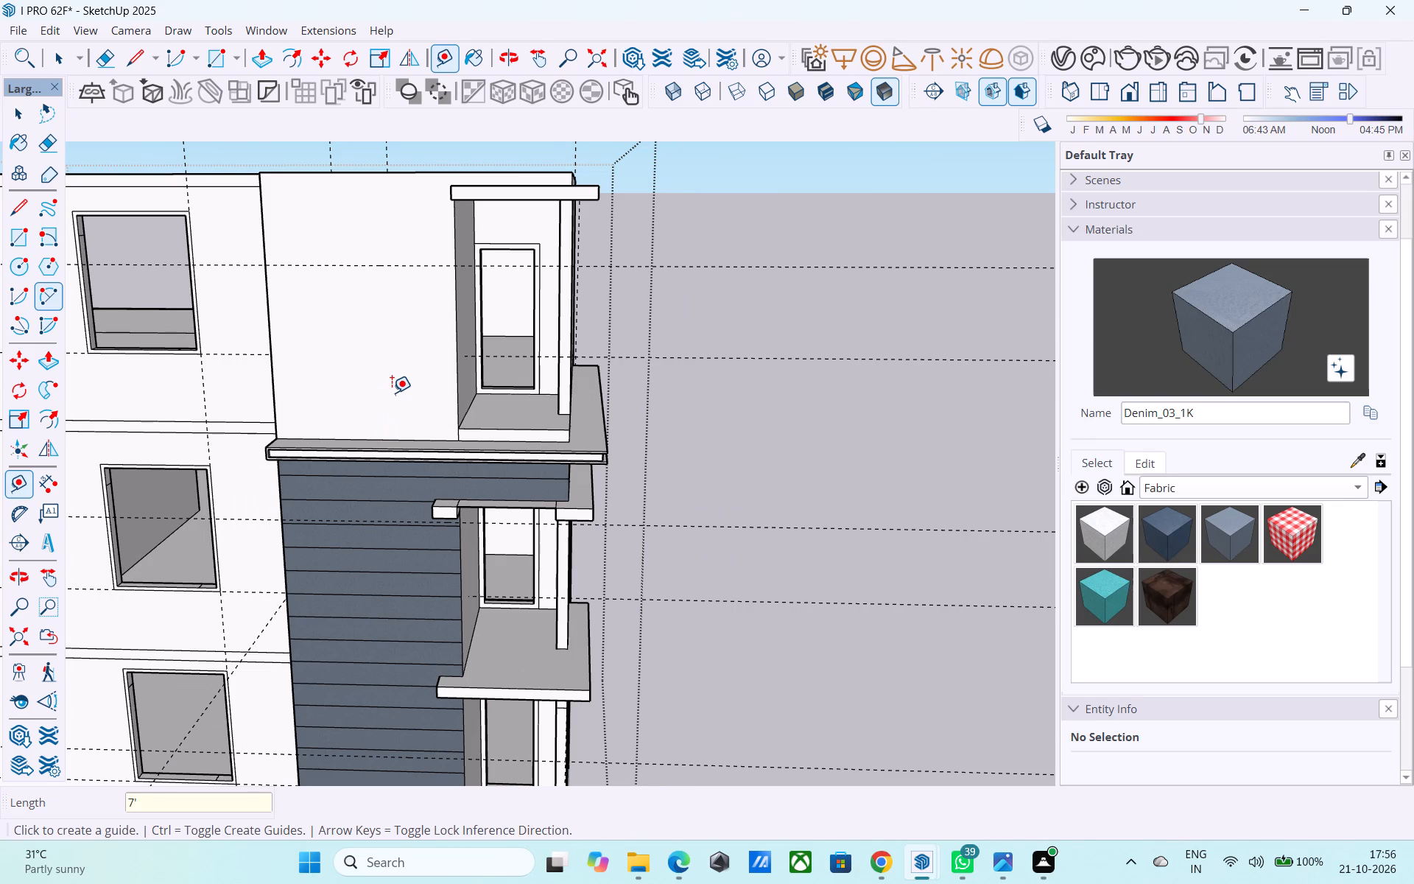
Place a vertical guide 2.5' in from the top-floor corner wall's outer edge, on the side away from the balcony.
scroll(381, 396, "down", 1)
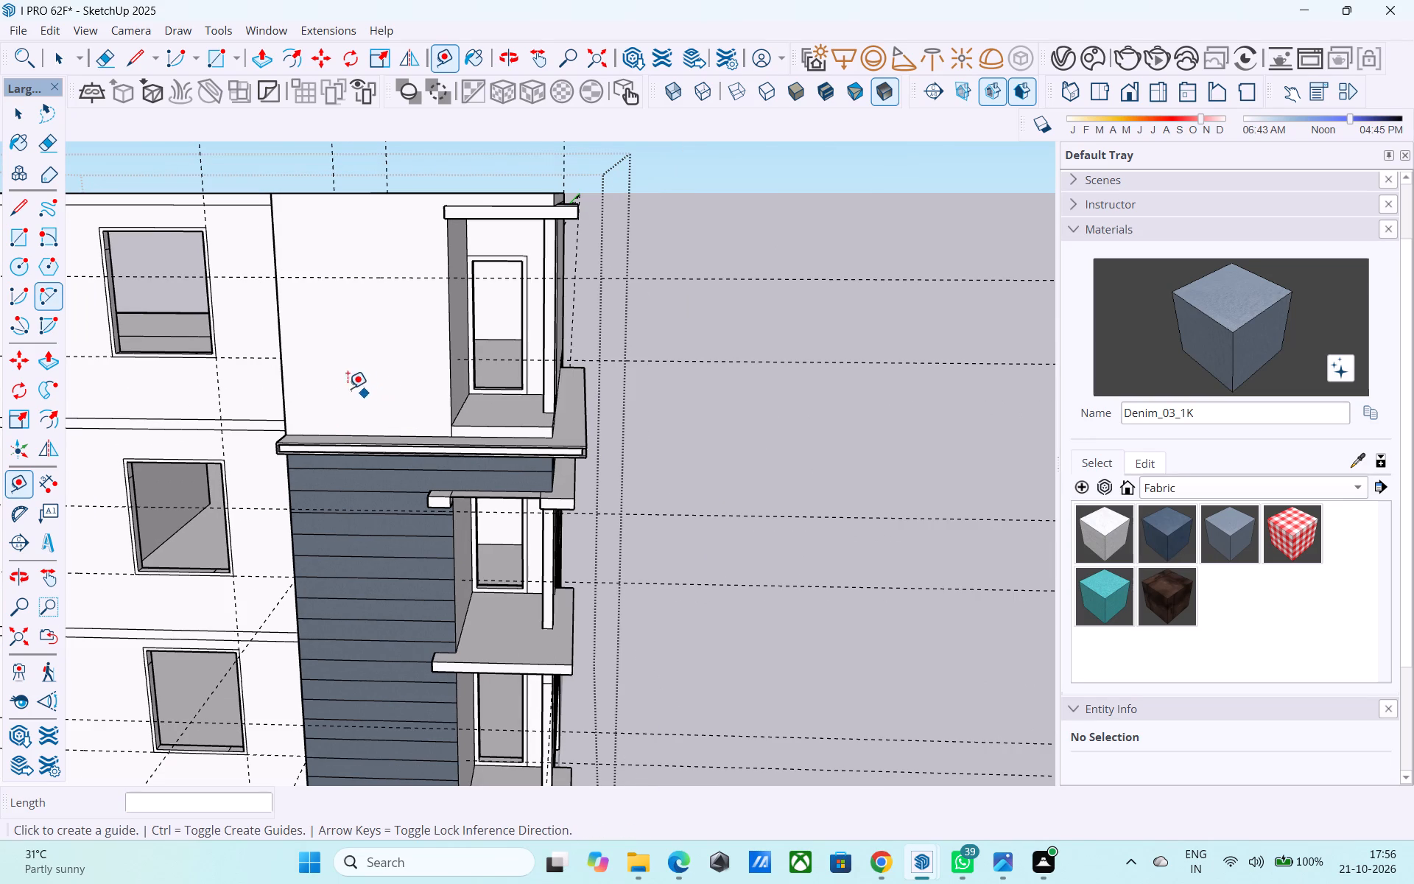
left_click(281, 358)
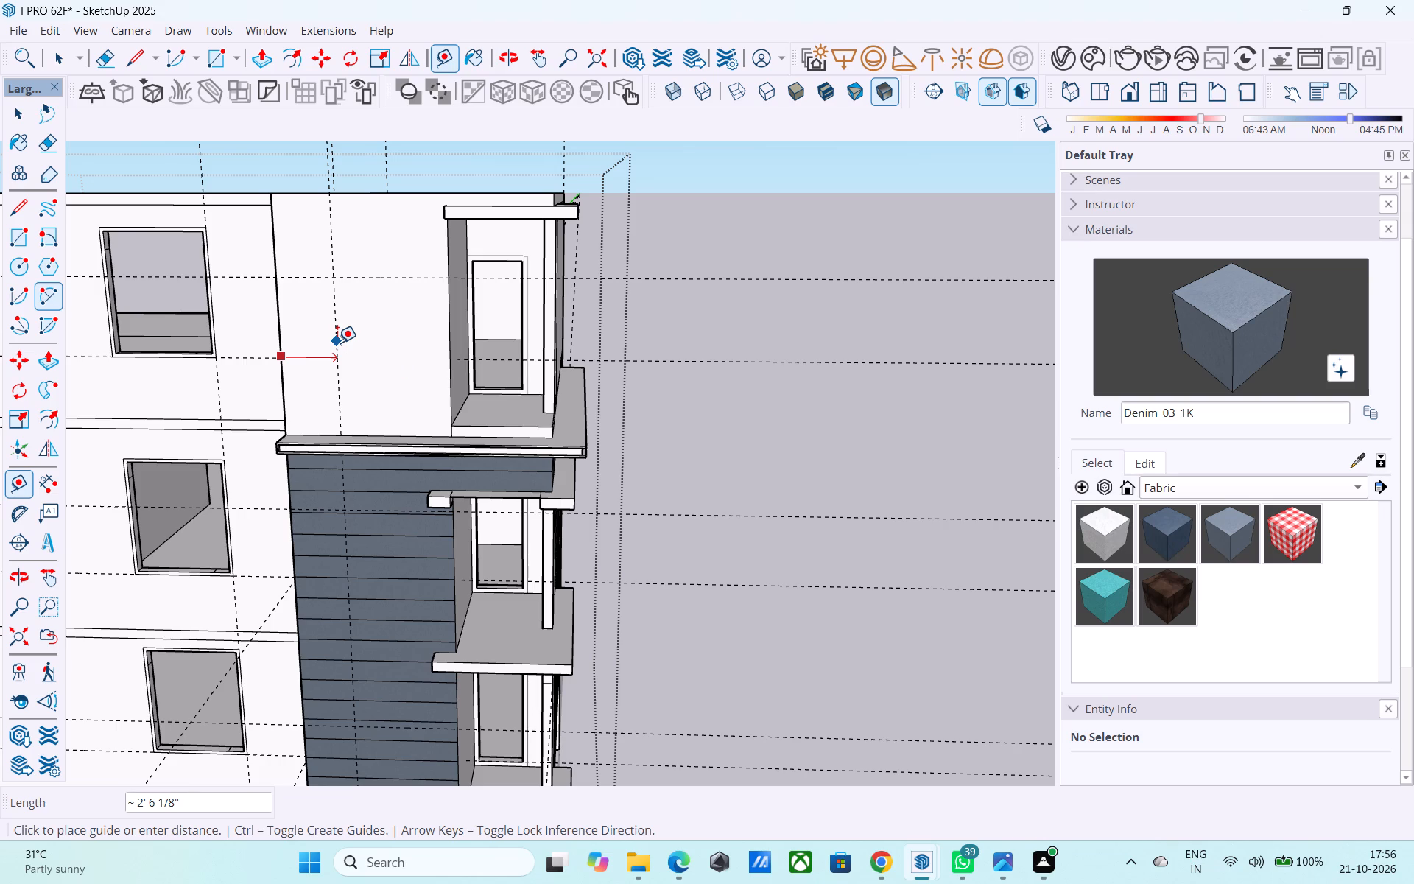
type("2.5'")
key("Return")
Draw a 2' by 3' window rectangle on the top-floor corner wall, downward from the intersection of the 7' and 2.5' guides.
scroll(339, 348, "down", 5)
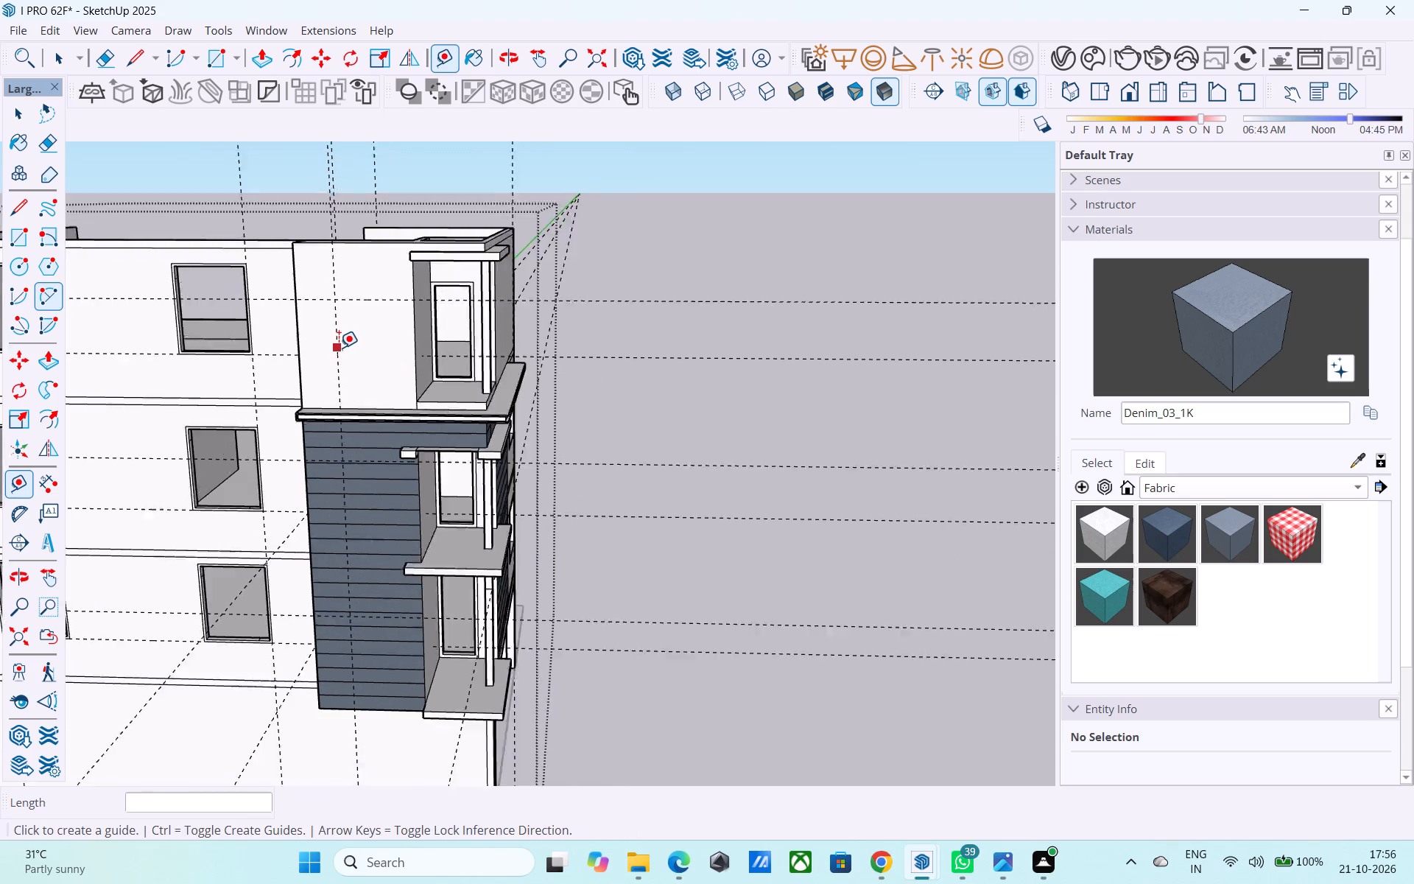
scroll(339, 348, "down", 1)
middle_click_drag(305, 353, 348, 300)
scroll(373, 246, "up", 6)
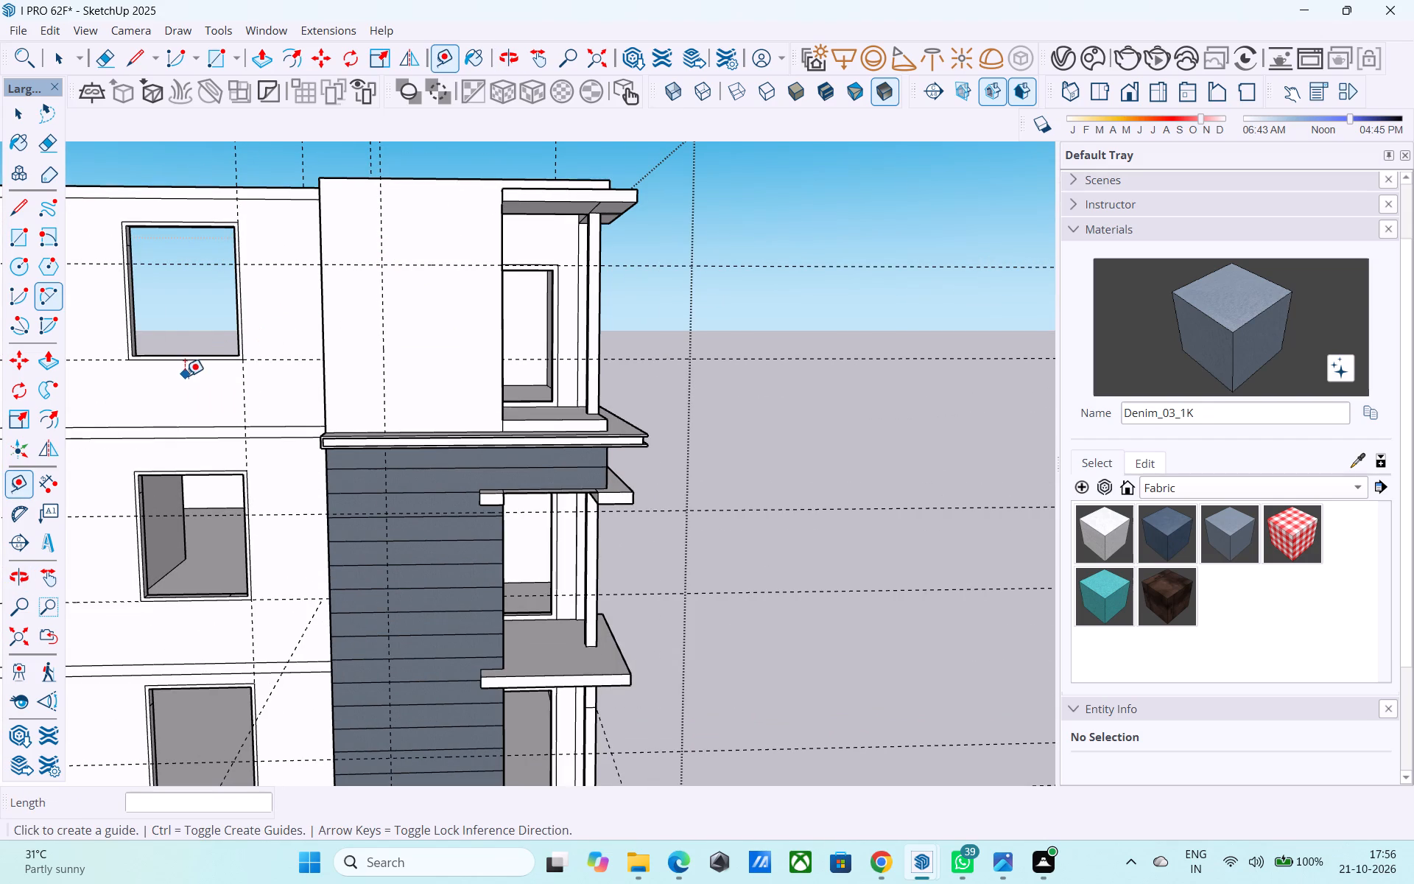
scroll(180, 397, "down", 3)
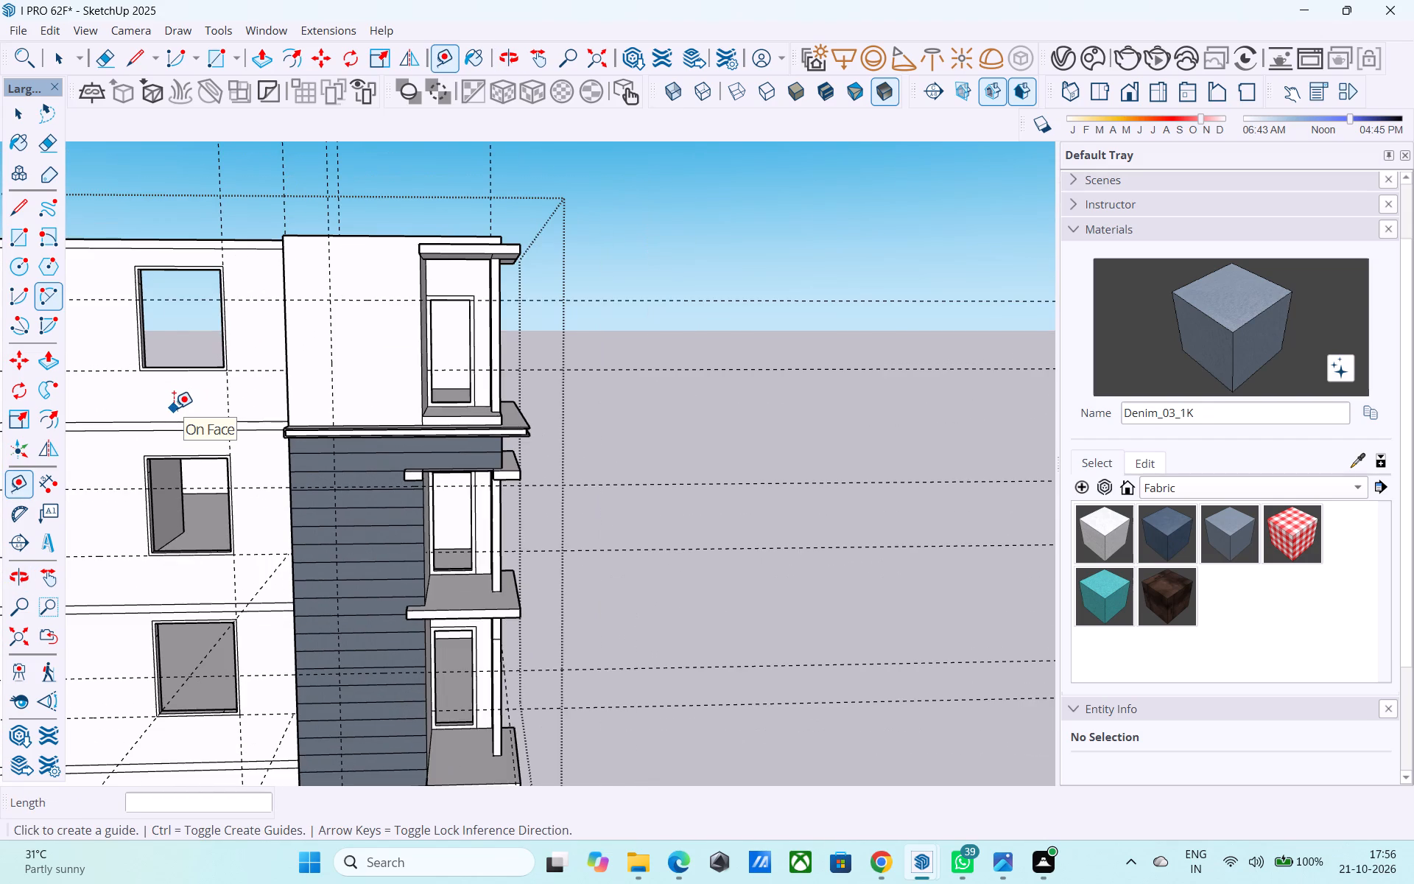
scroll(174, 408, "down", 7)
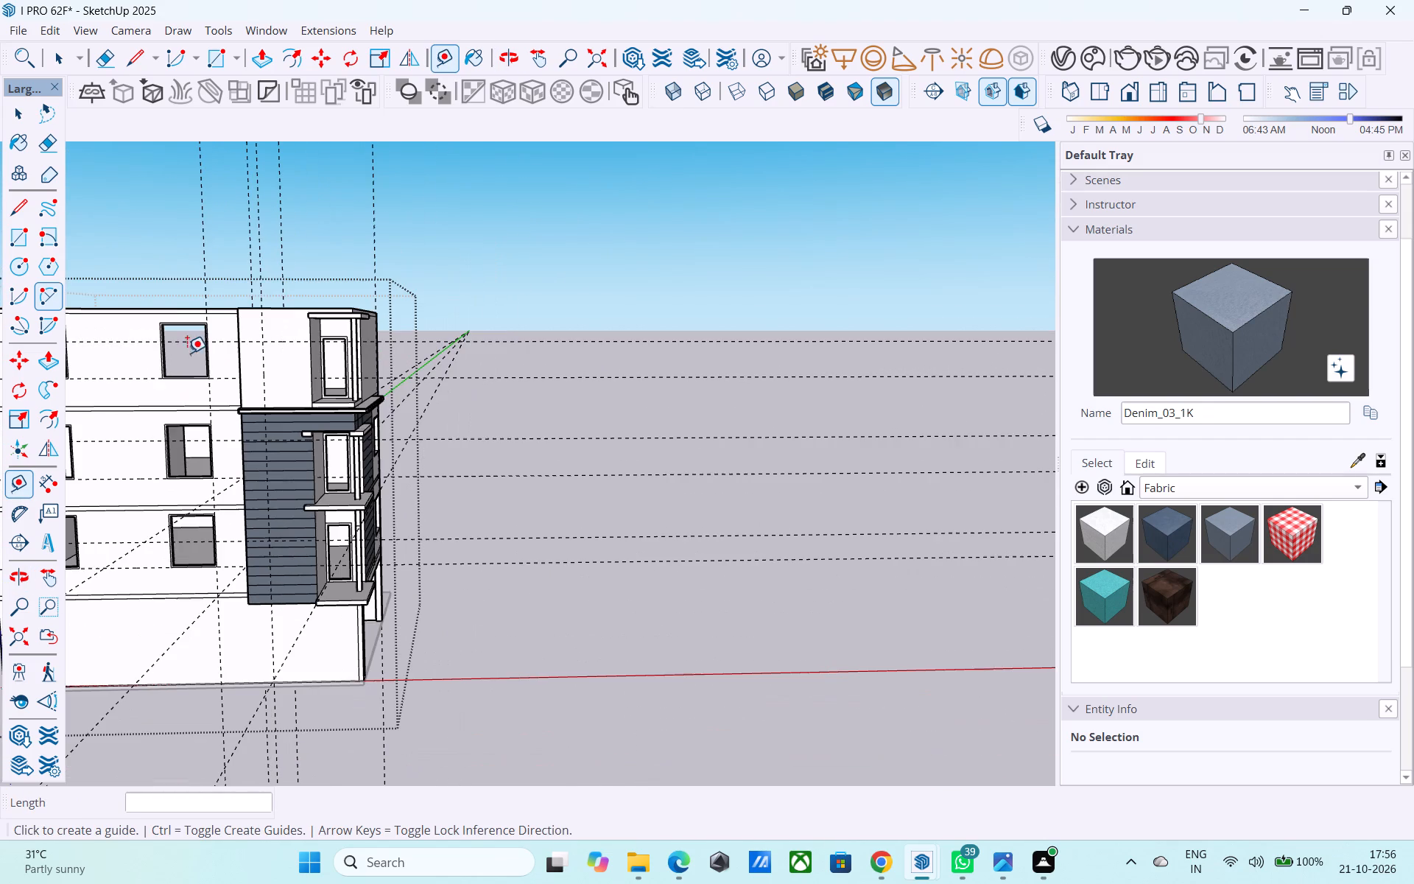
scroll(580, 306, "down", 6)
middle_click_drag(443, 351, 425, 336)
scroll(383, 333, "up", 10)
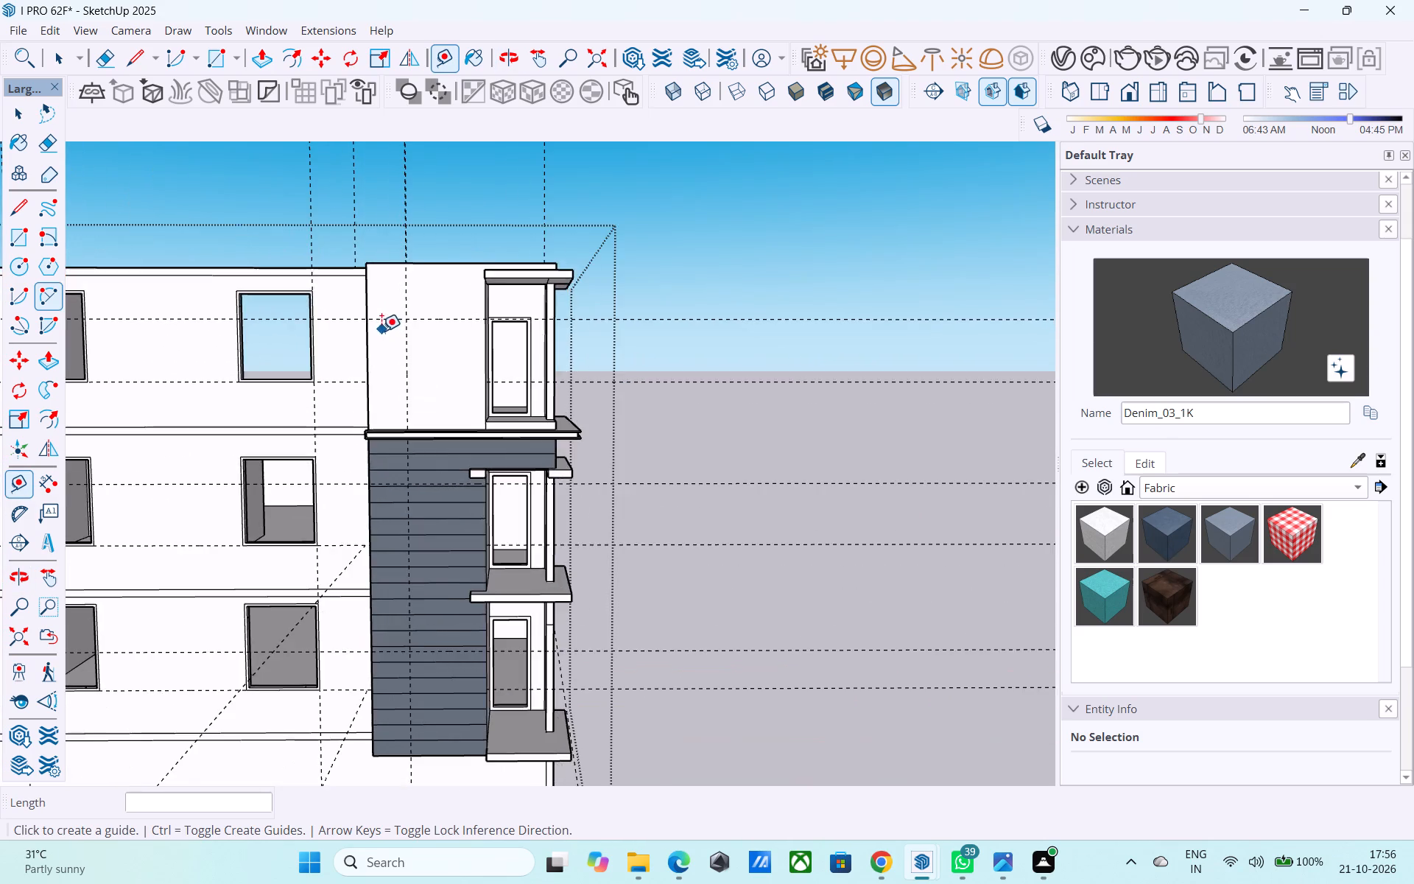
scroll(381, 331, "up", 5)
key("r")
scroll(392, 333, "up", 5)
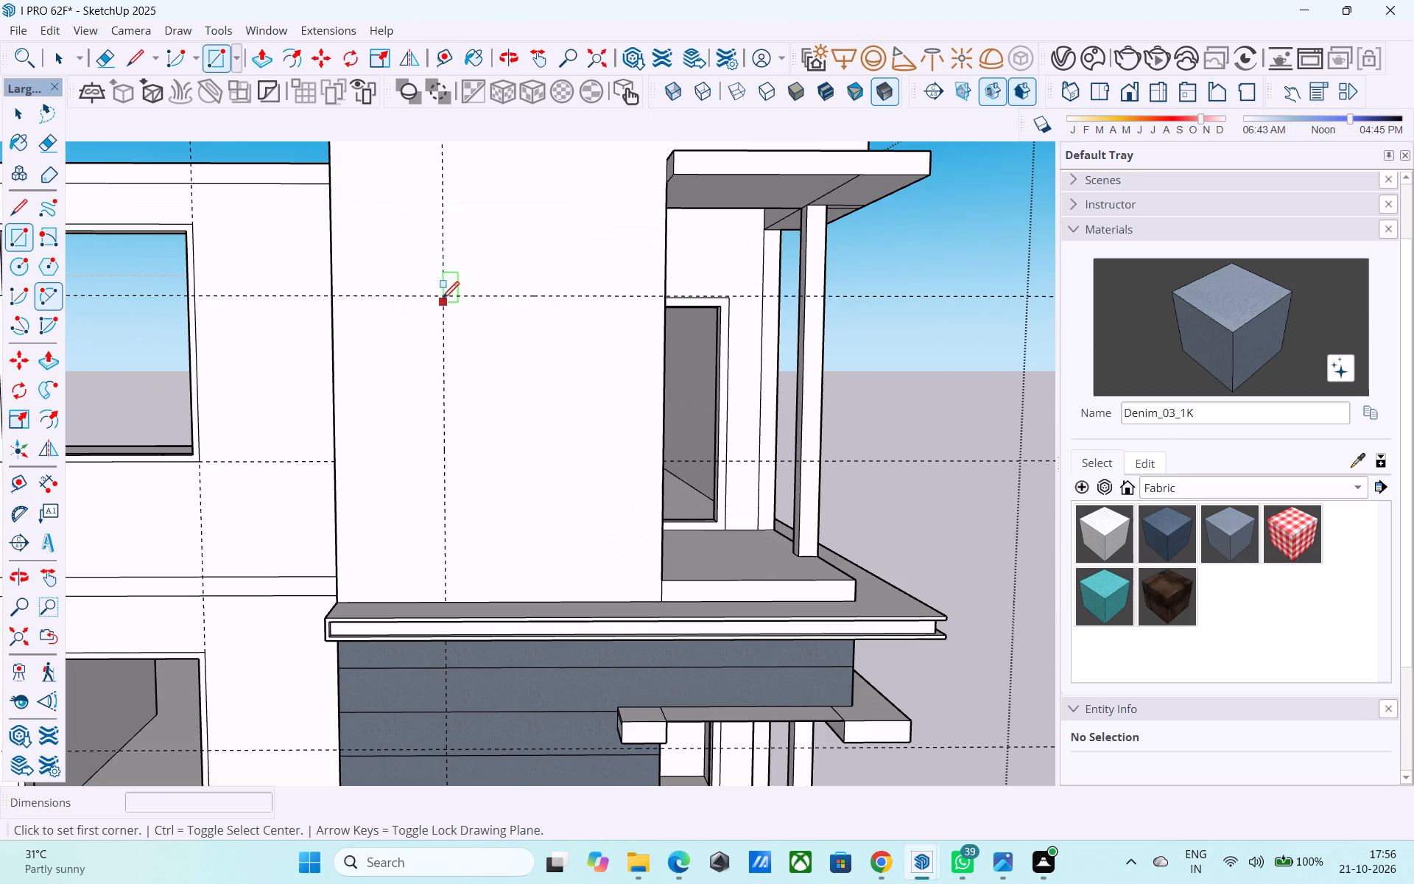
left_click(440, 299)
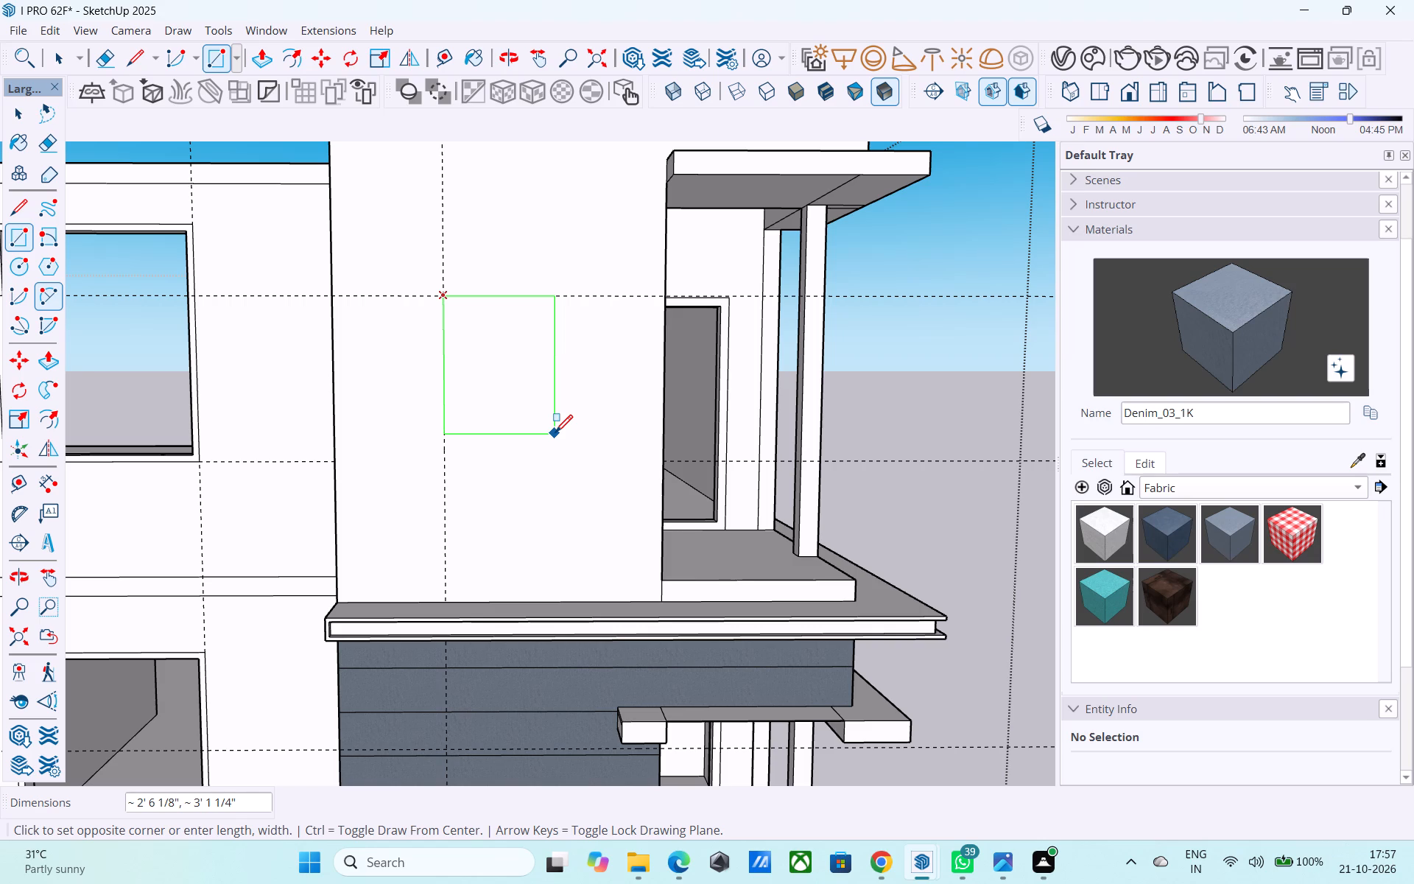
type("2',3'")
key("Return")
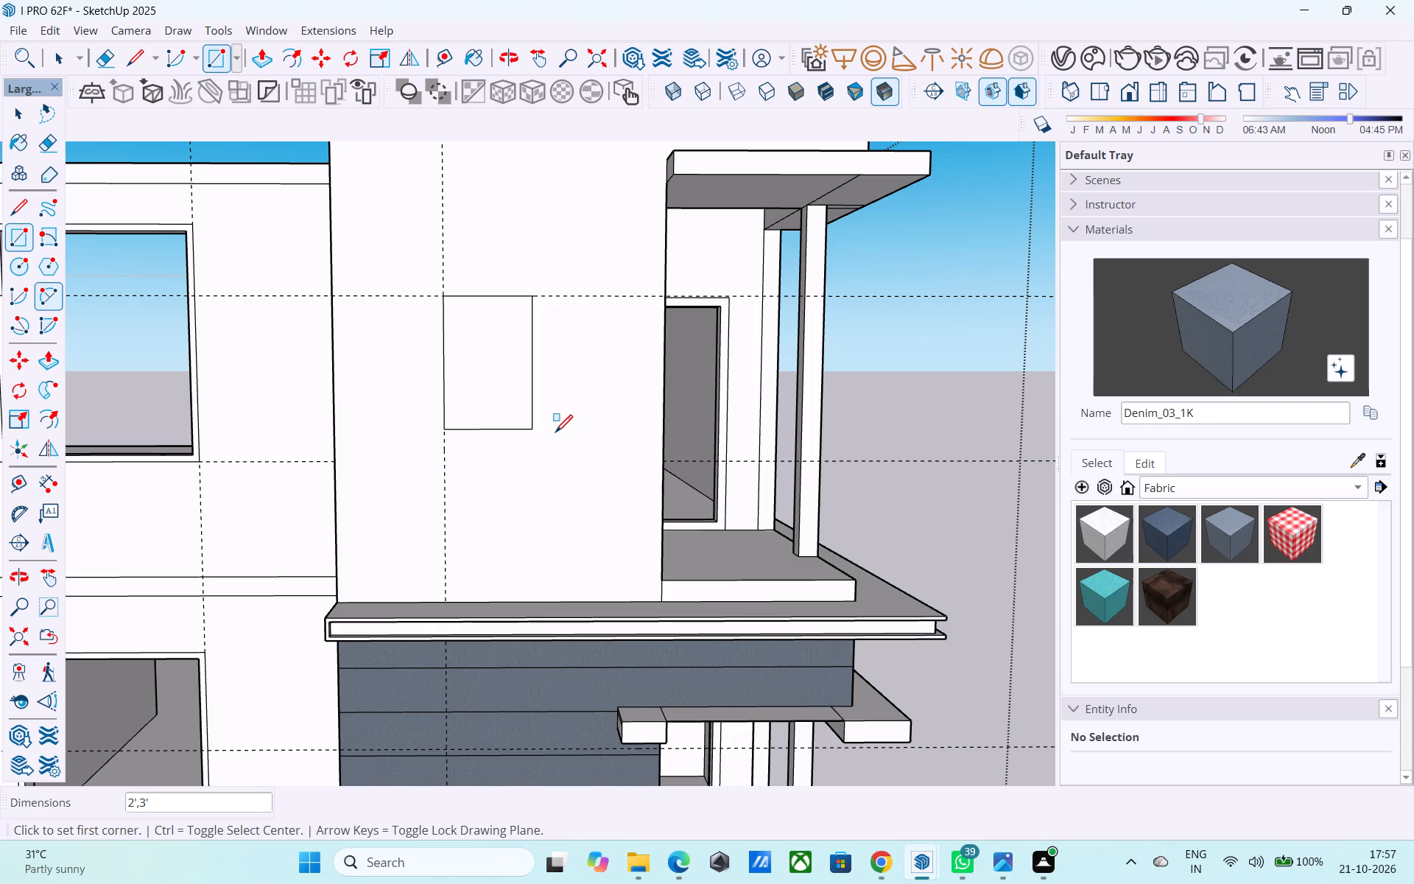
Copy the top-floor corner window's face down onto the clad wall at the middle floor's guide intersection.
scroll(528, 418, "down", 5)
scroll(458, 336, "down", 5)
scroll(485, 541, "up", 8)
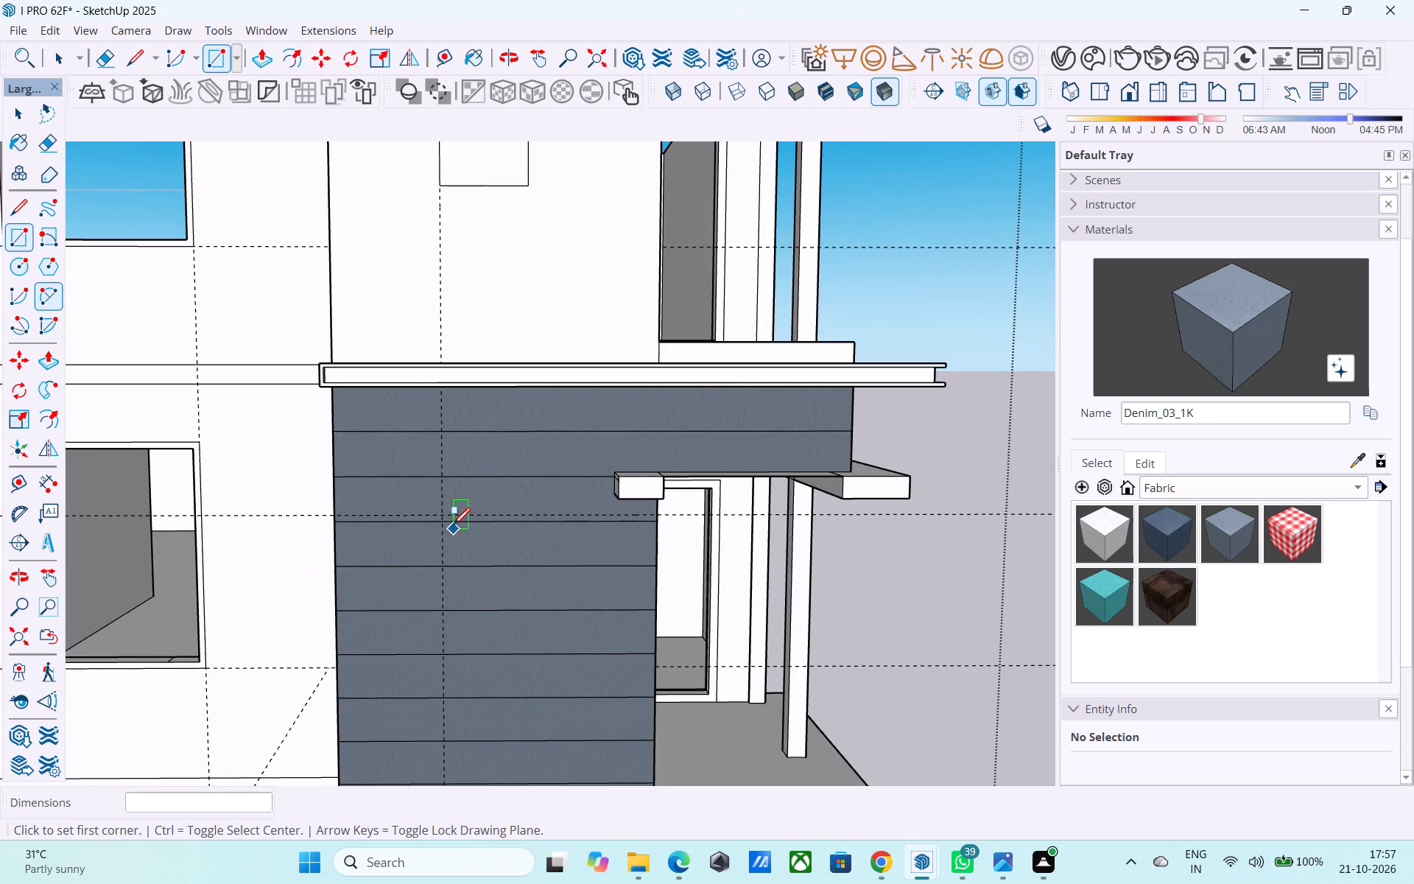
scroll(453, 516, "down", 7)
key("space")
left_click(467, 322)
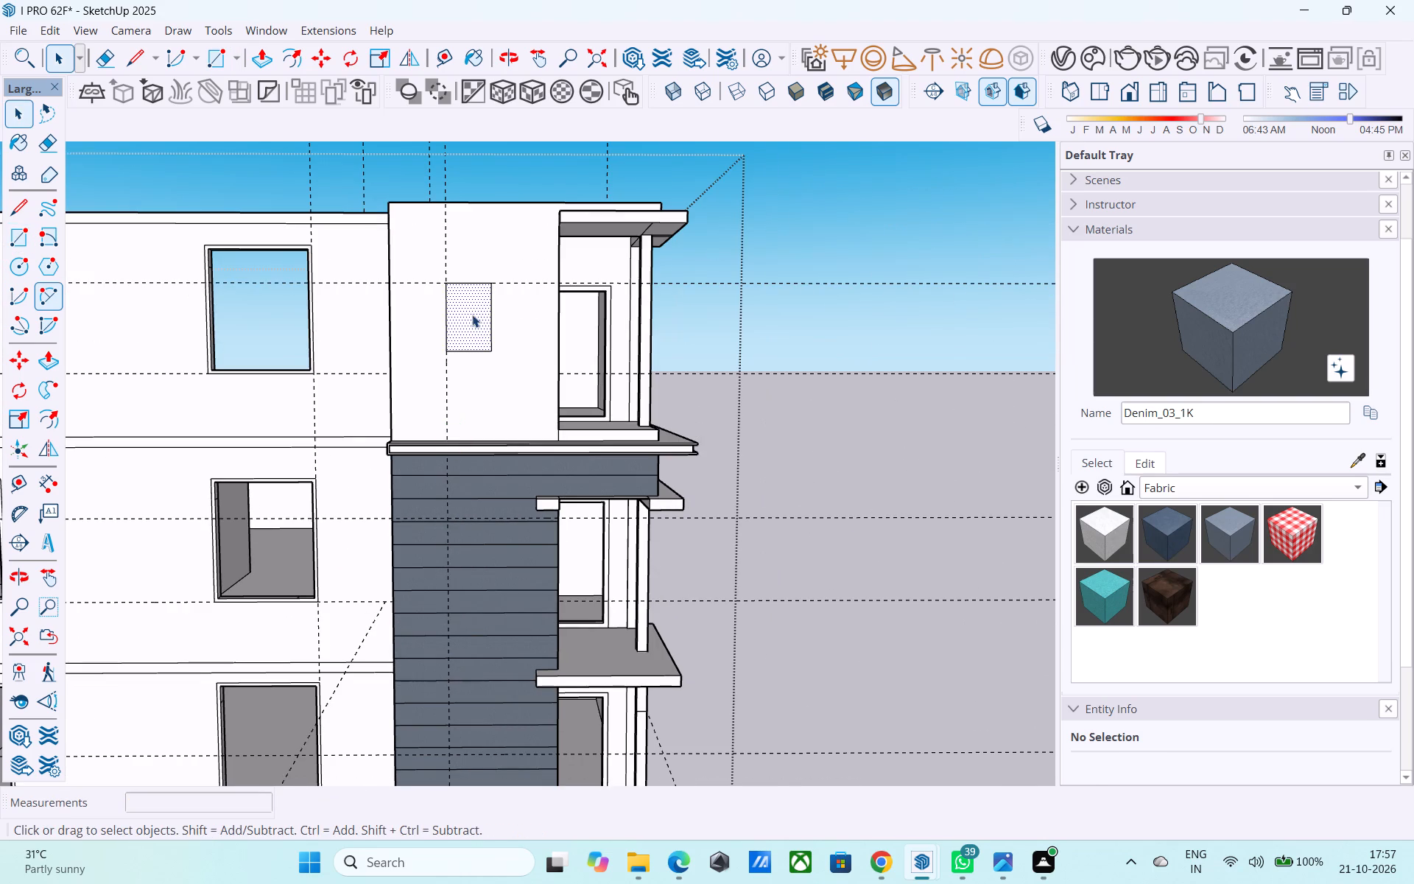
key("m")
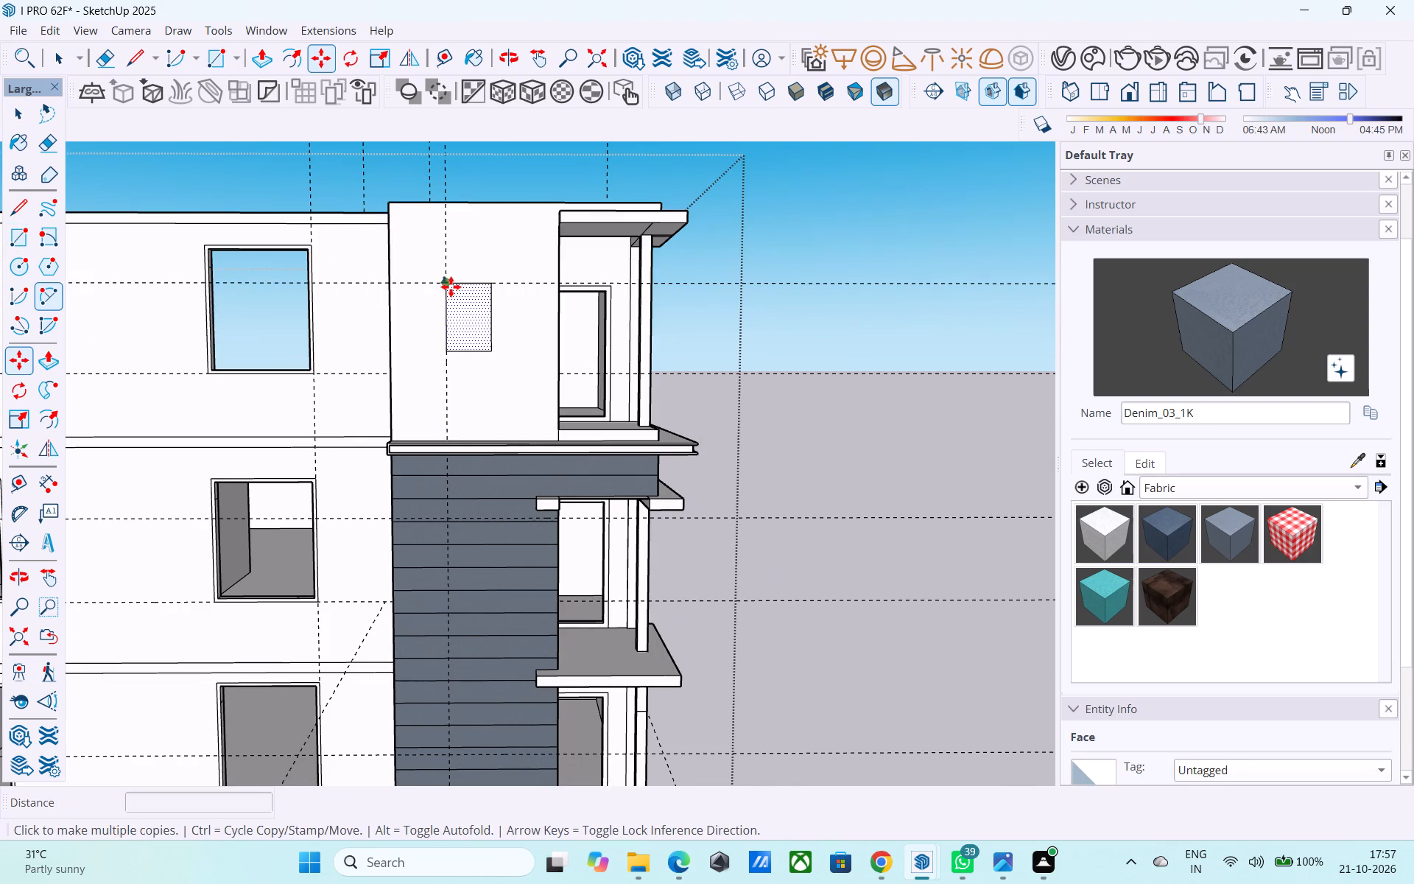
left_click(451, 286)
scroll(451, 222, "down", 7)
scroll(476, 410, "up", 10)
scroll(415, 346, "up", 5)
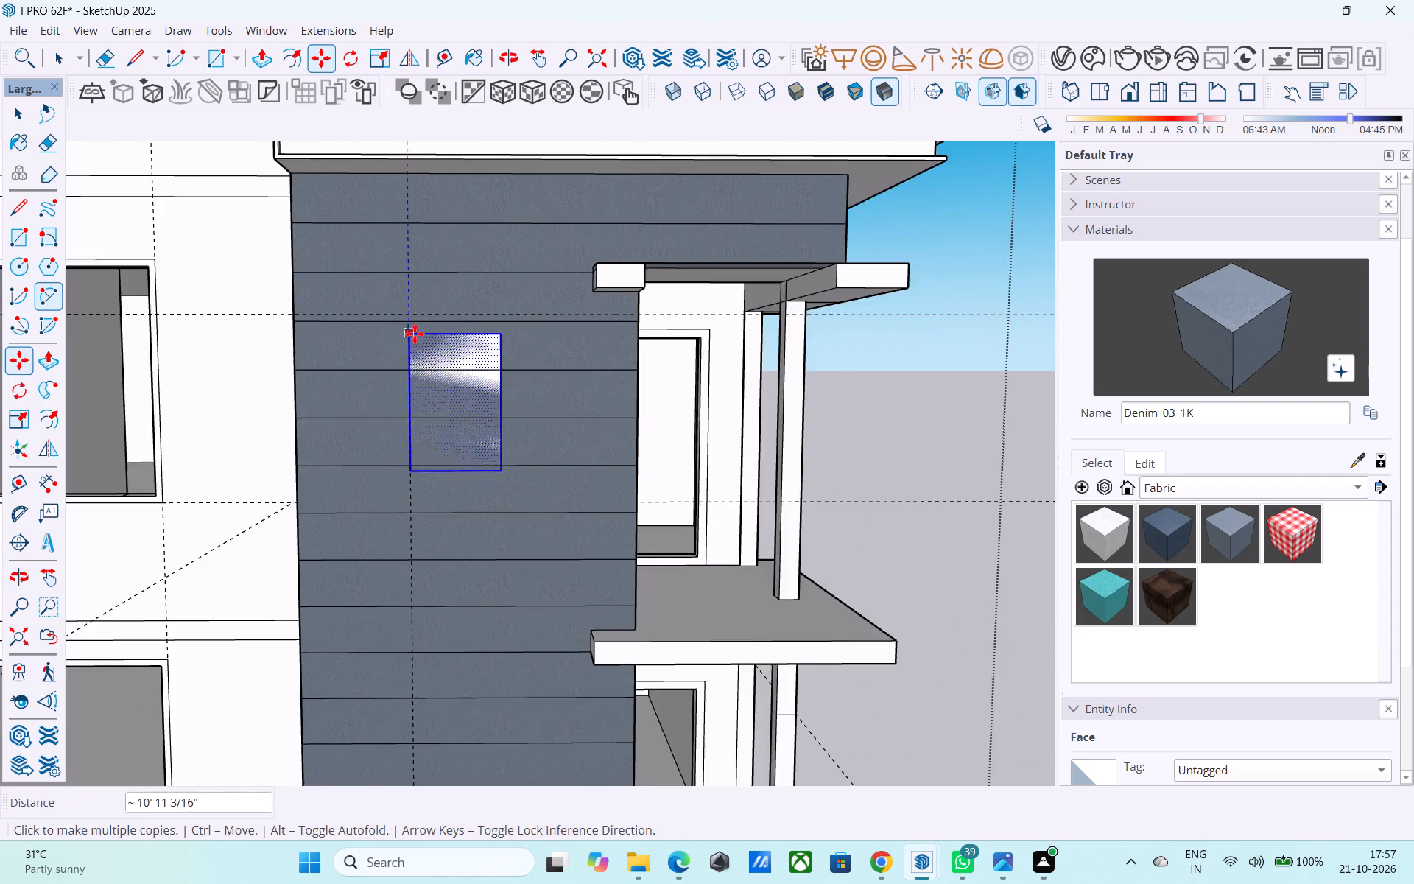
scroll(415, 334, "up", 4)
left_click(412, 303)
Copy the window rectangle 21' 6" below the top-floor one, onto the clad wall's lower guide intersection.
scroll(445, 169, "down", 14)
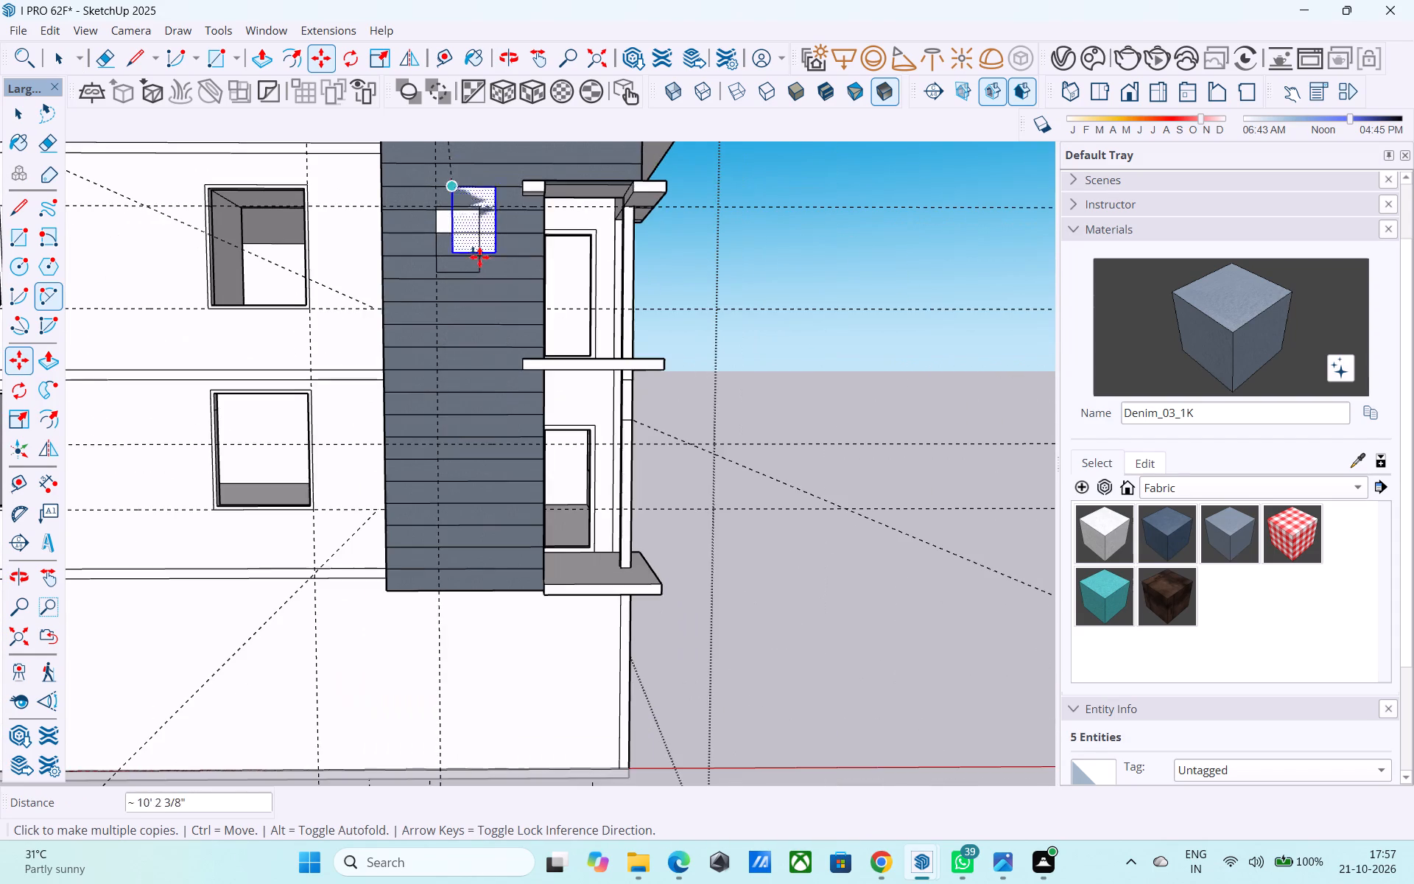
scroll(448, 484, "up", 11)
left_click(422, 388)
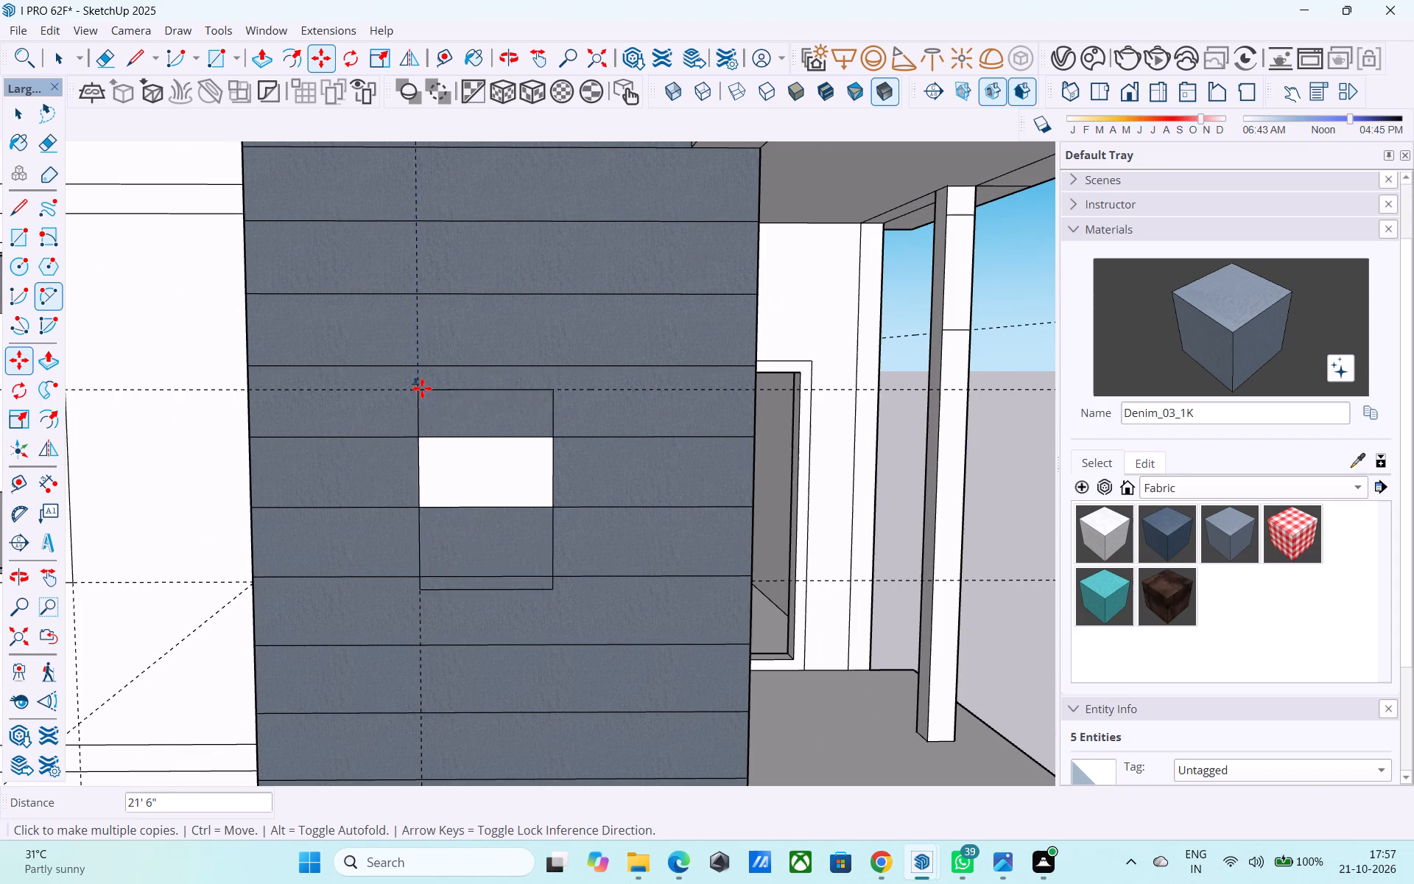
Erase the cladding lines crossing the inside of the two copied window rectangles on the clad corner wall.
scroll(427, 357, "down", 5)
scroll(435, 368, "up", 5)
key("e")
left_click_drag(465, 407, 465, 465)
left_click_drag(464, 476, 465, 502)
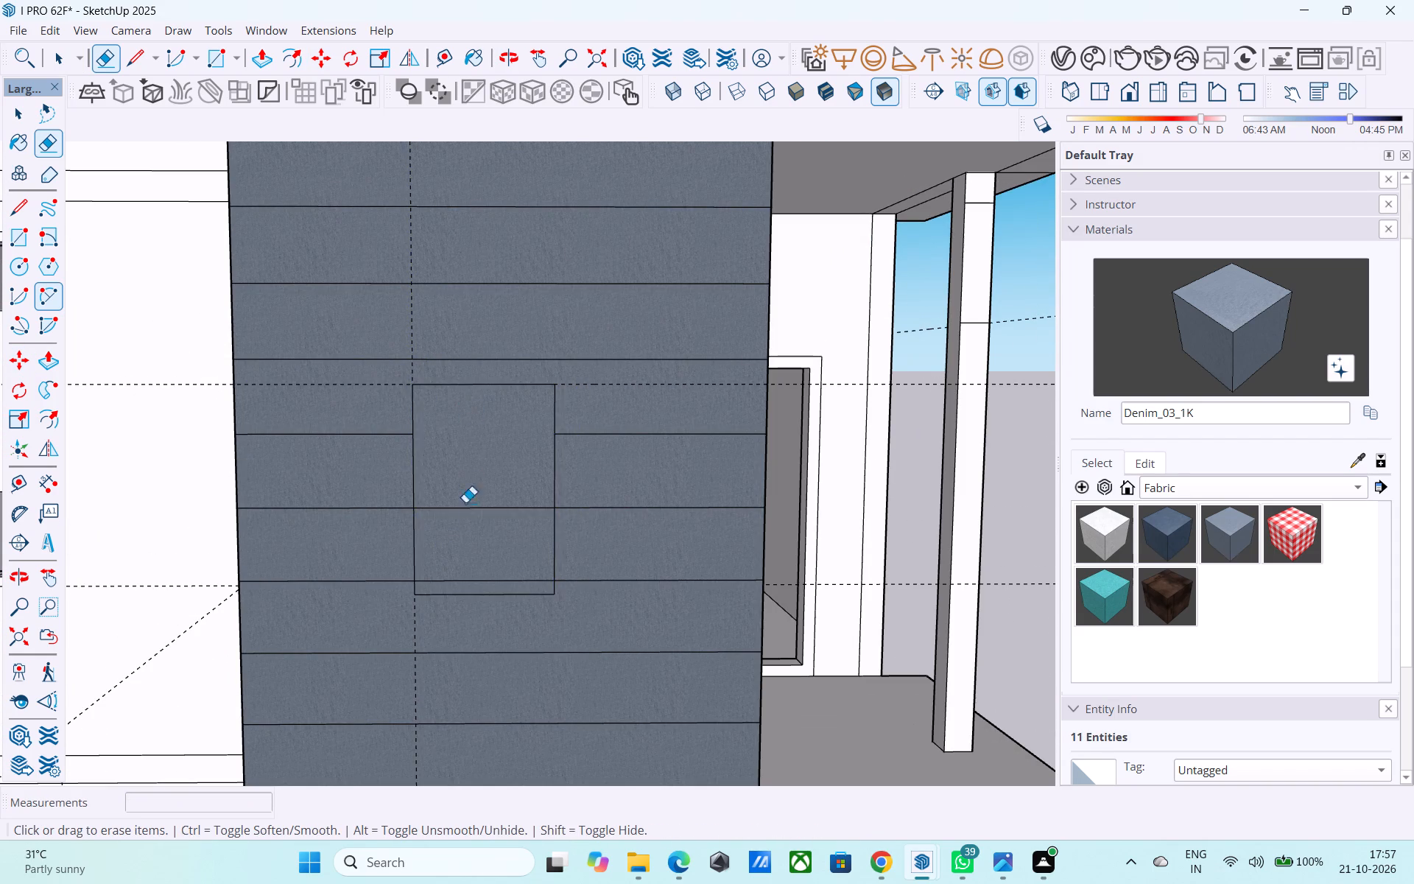
left_click_drag(465, 502, 466, 522)
scroll(467, 527, "down", 14)
scroll(447, 378, "up", 9)
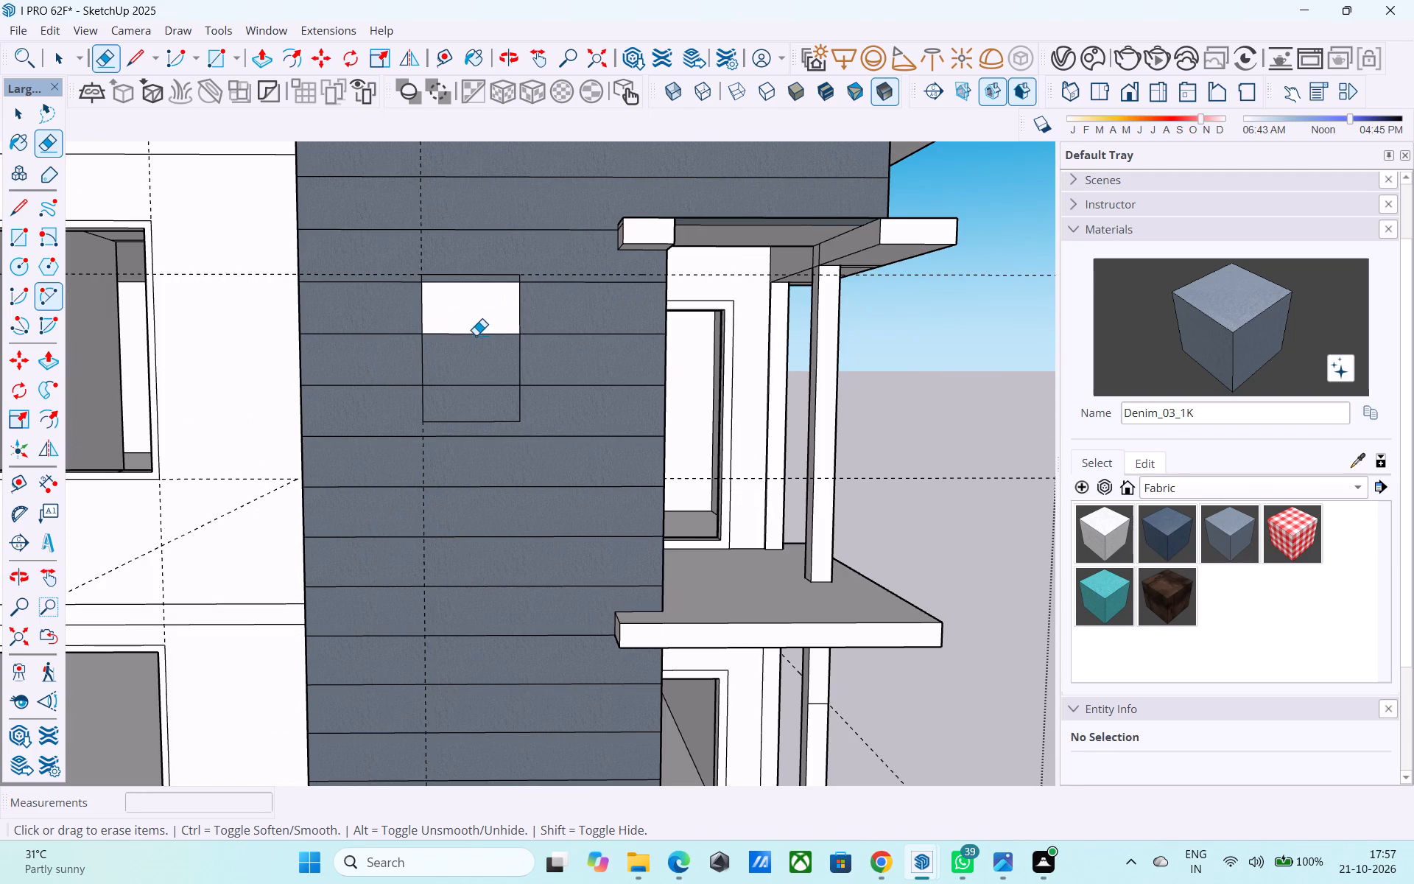
left_click_drag(476, 335, 474, 348)
left_click_drag(471, 375, 473, 396)
scroll(457, 469, "down", 12)
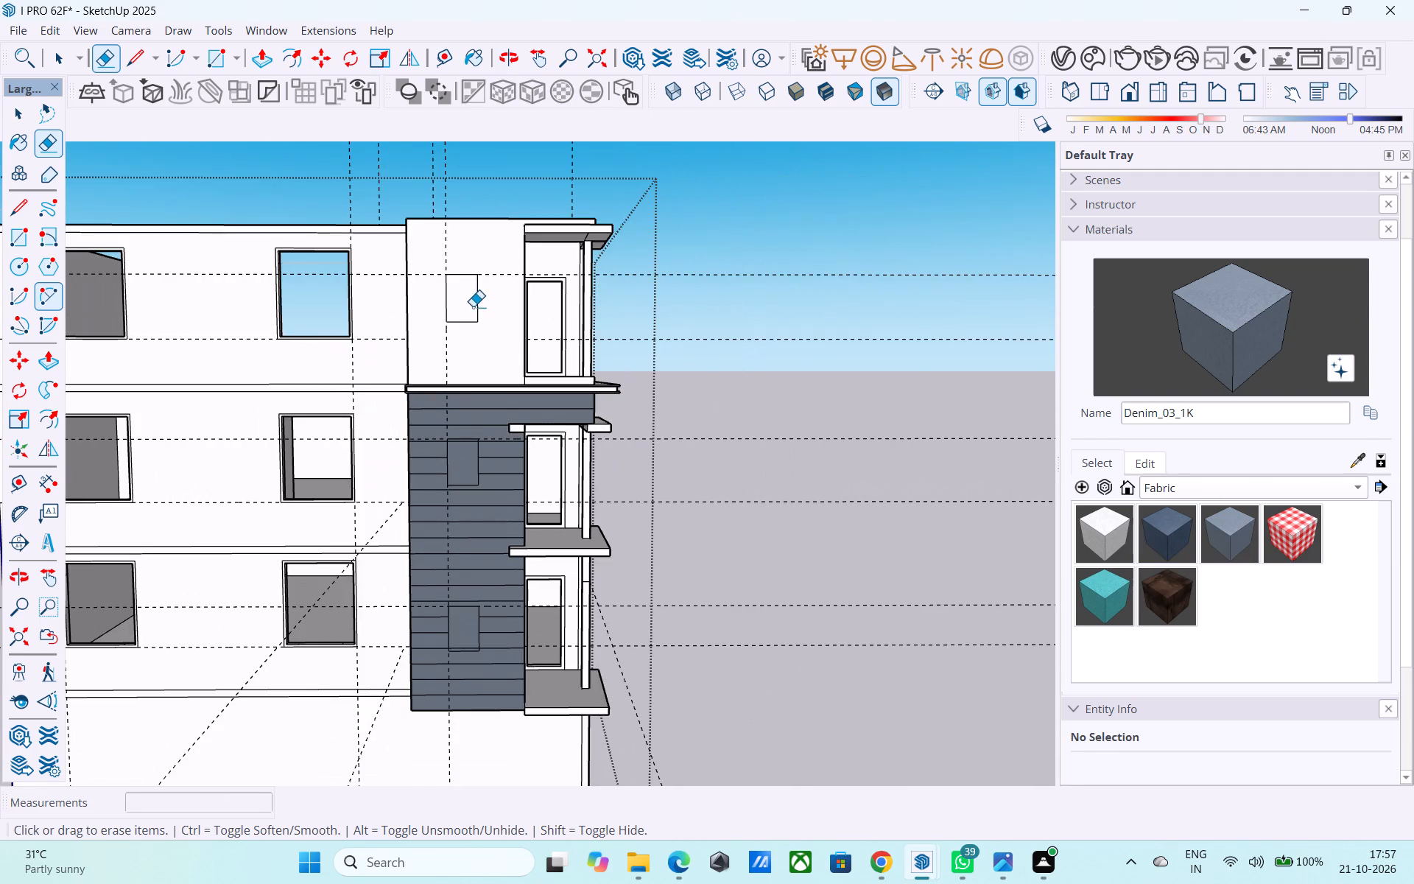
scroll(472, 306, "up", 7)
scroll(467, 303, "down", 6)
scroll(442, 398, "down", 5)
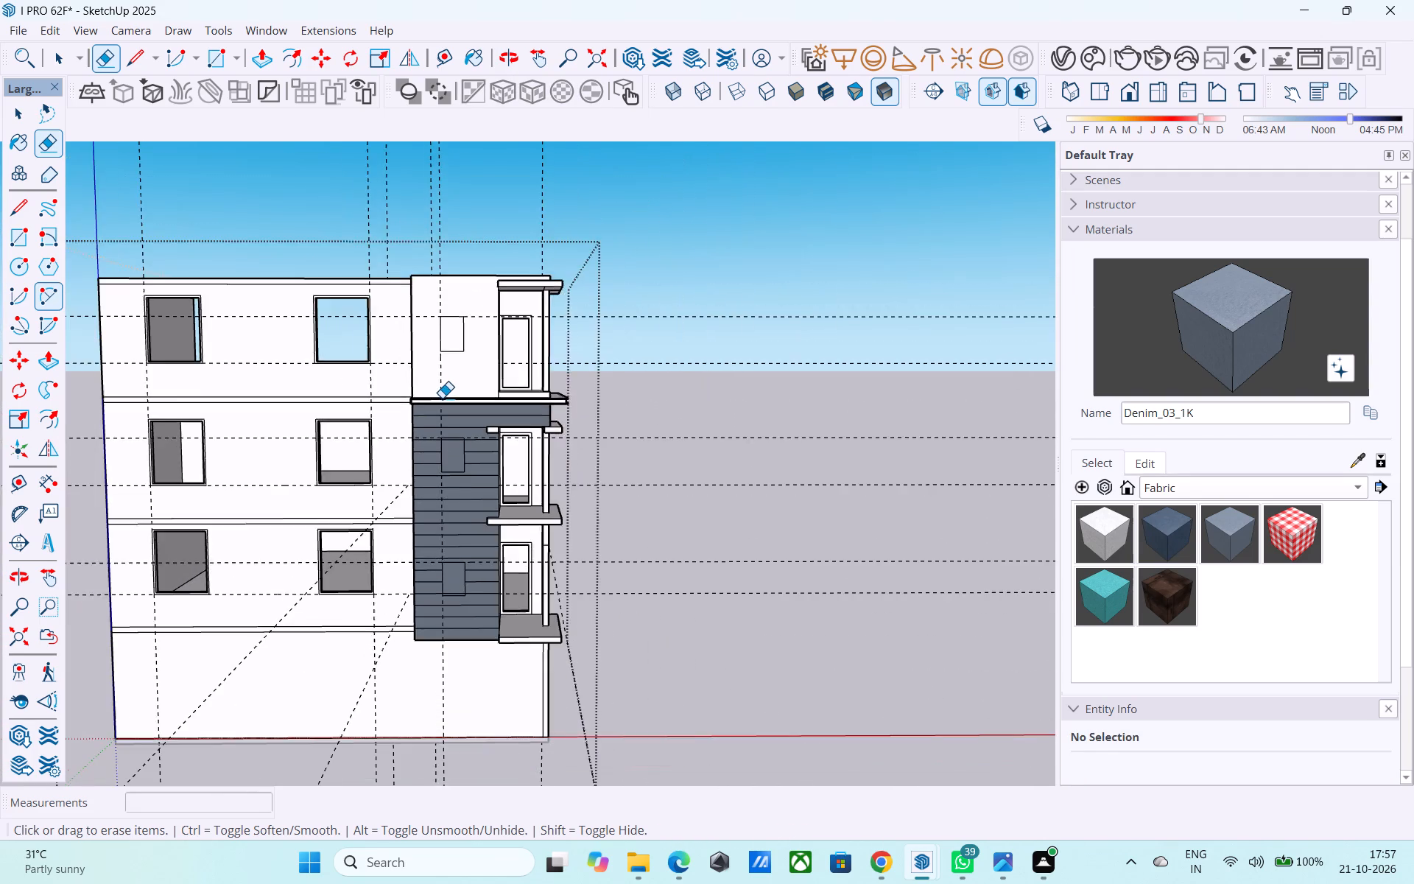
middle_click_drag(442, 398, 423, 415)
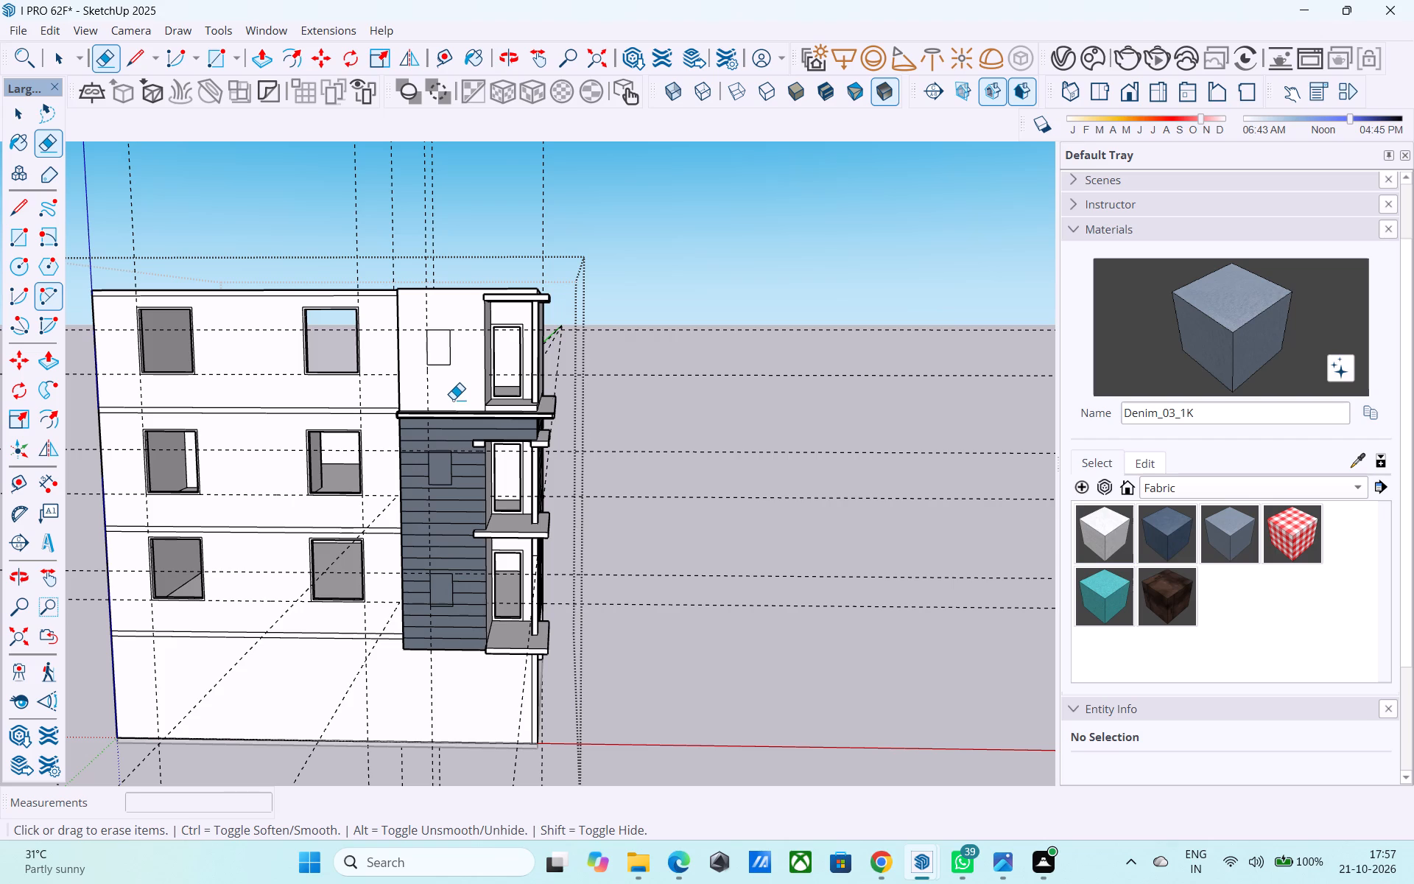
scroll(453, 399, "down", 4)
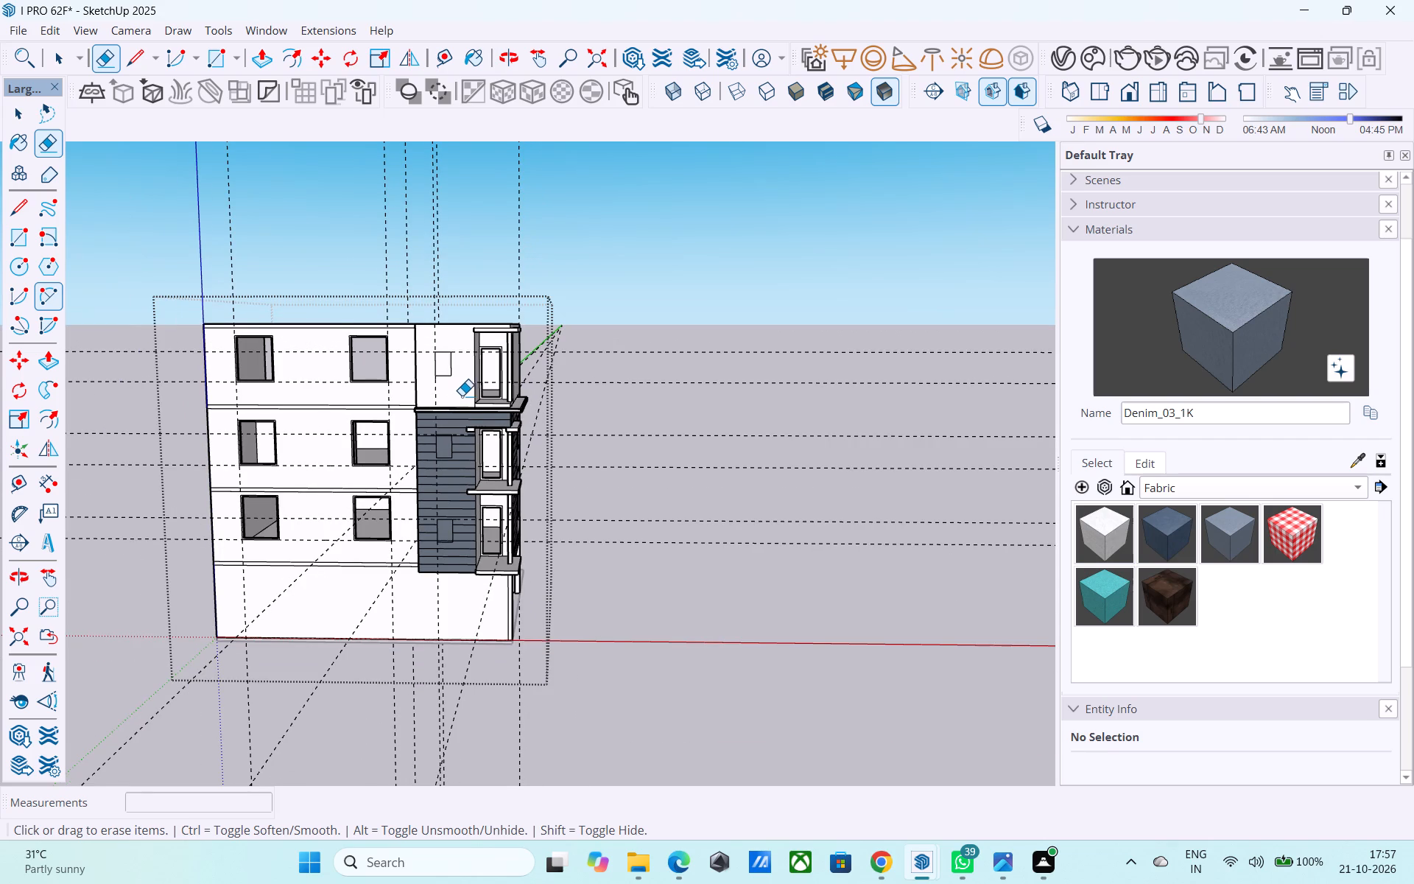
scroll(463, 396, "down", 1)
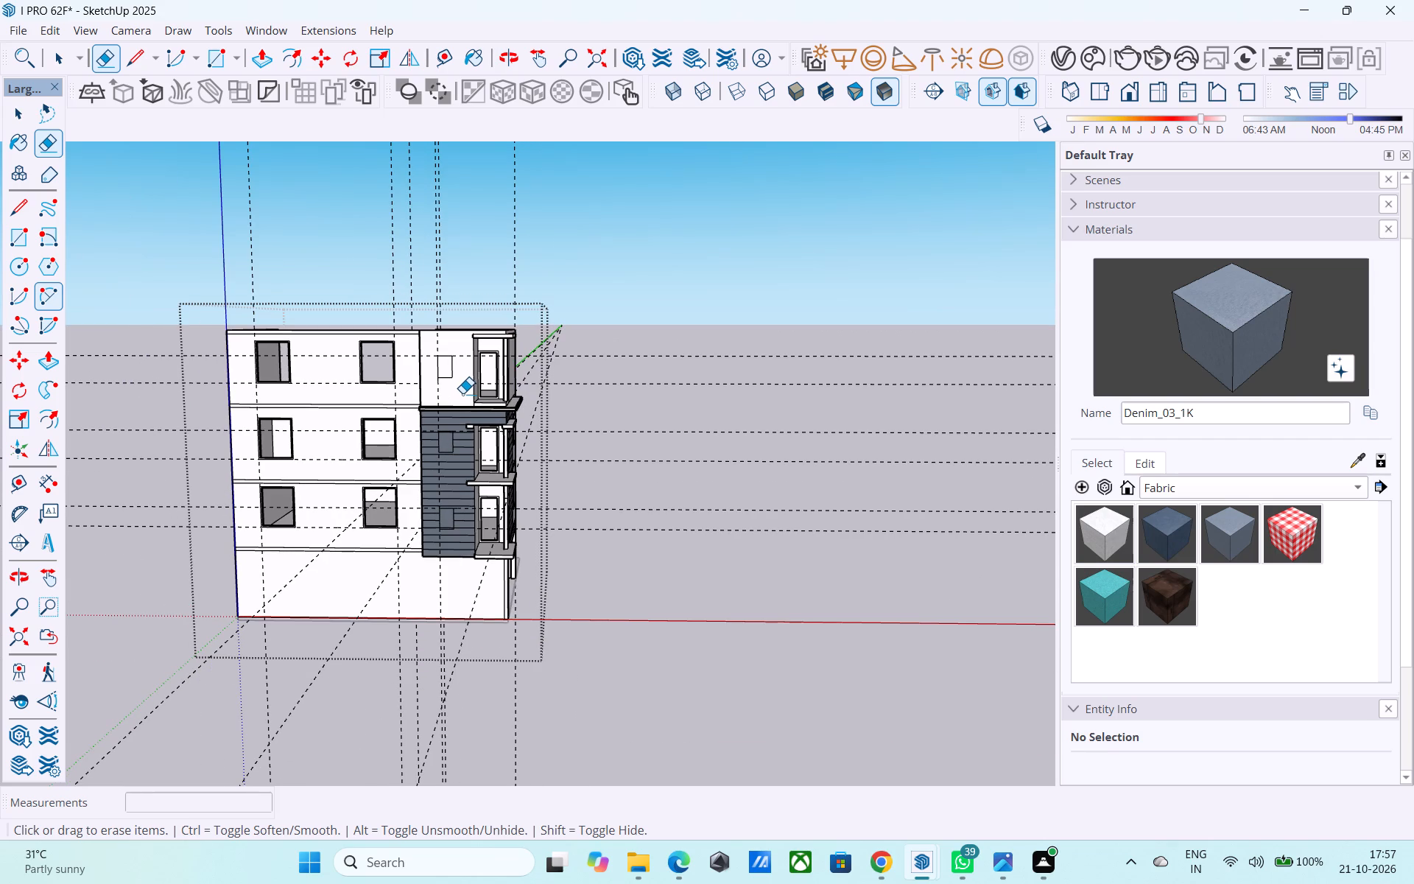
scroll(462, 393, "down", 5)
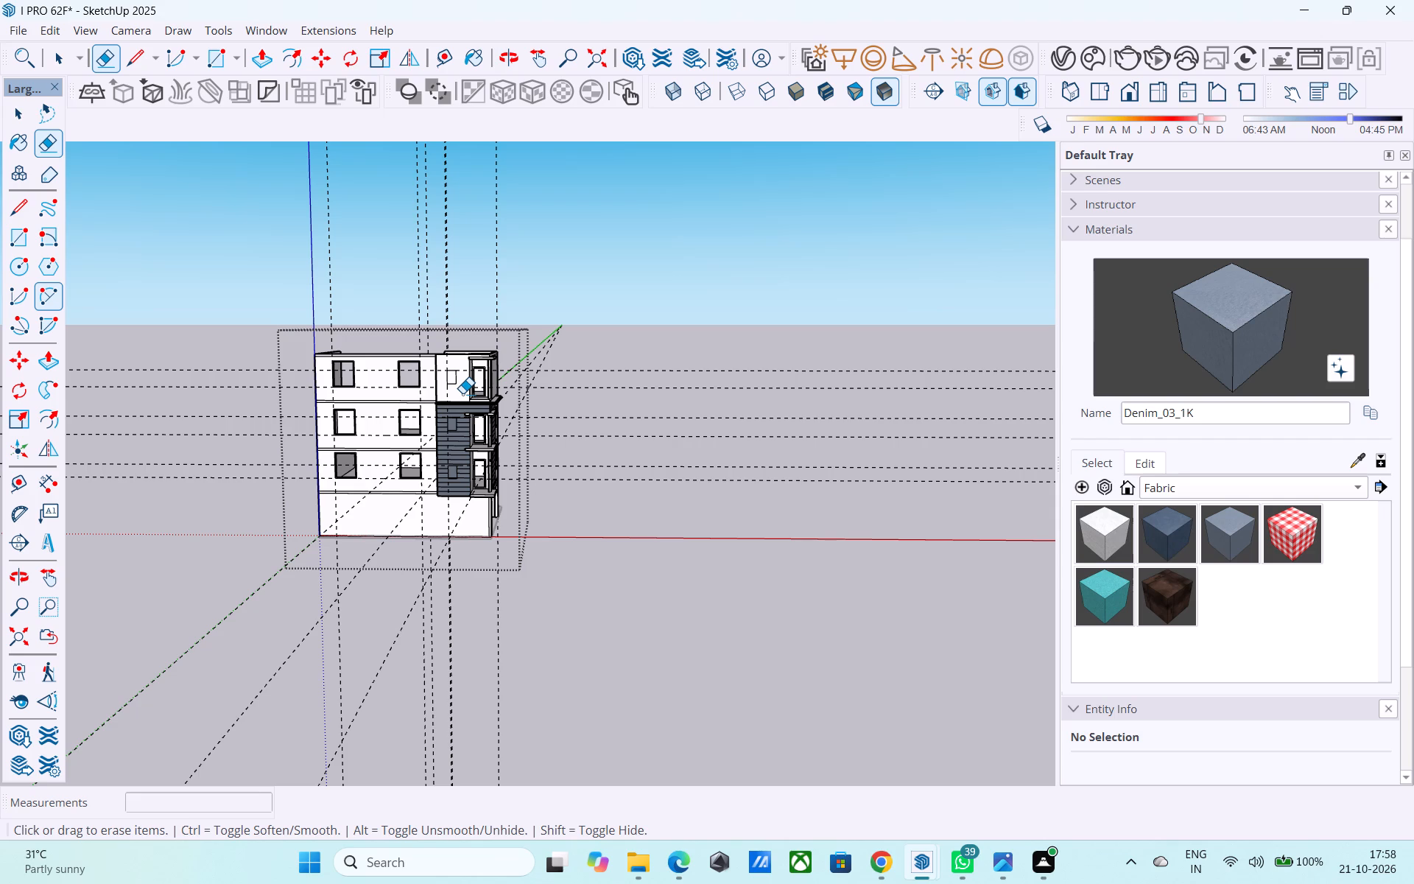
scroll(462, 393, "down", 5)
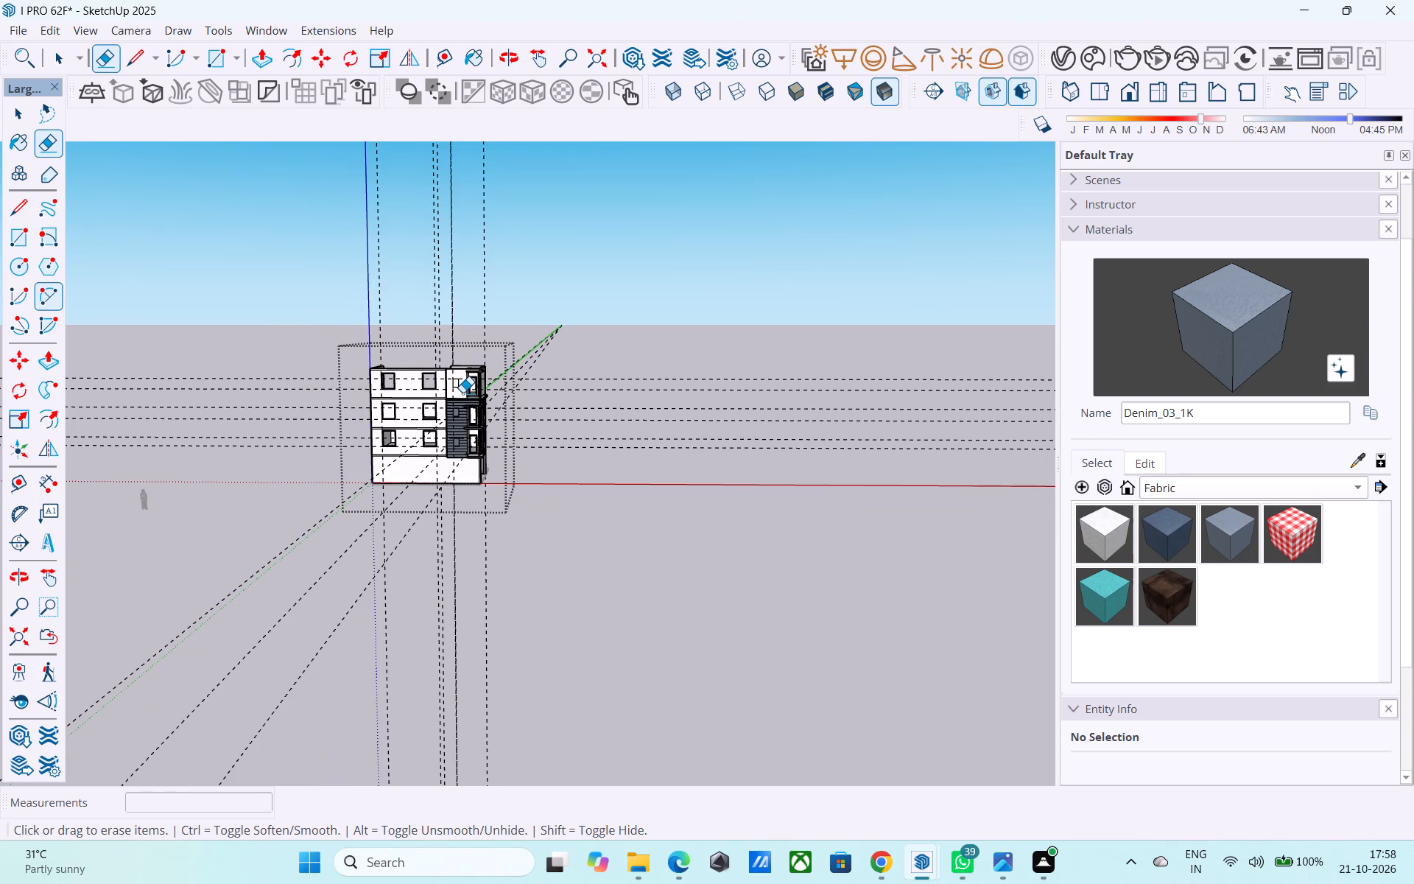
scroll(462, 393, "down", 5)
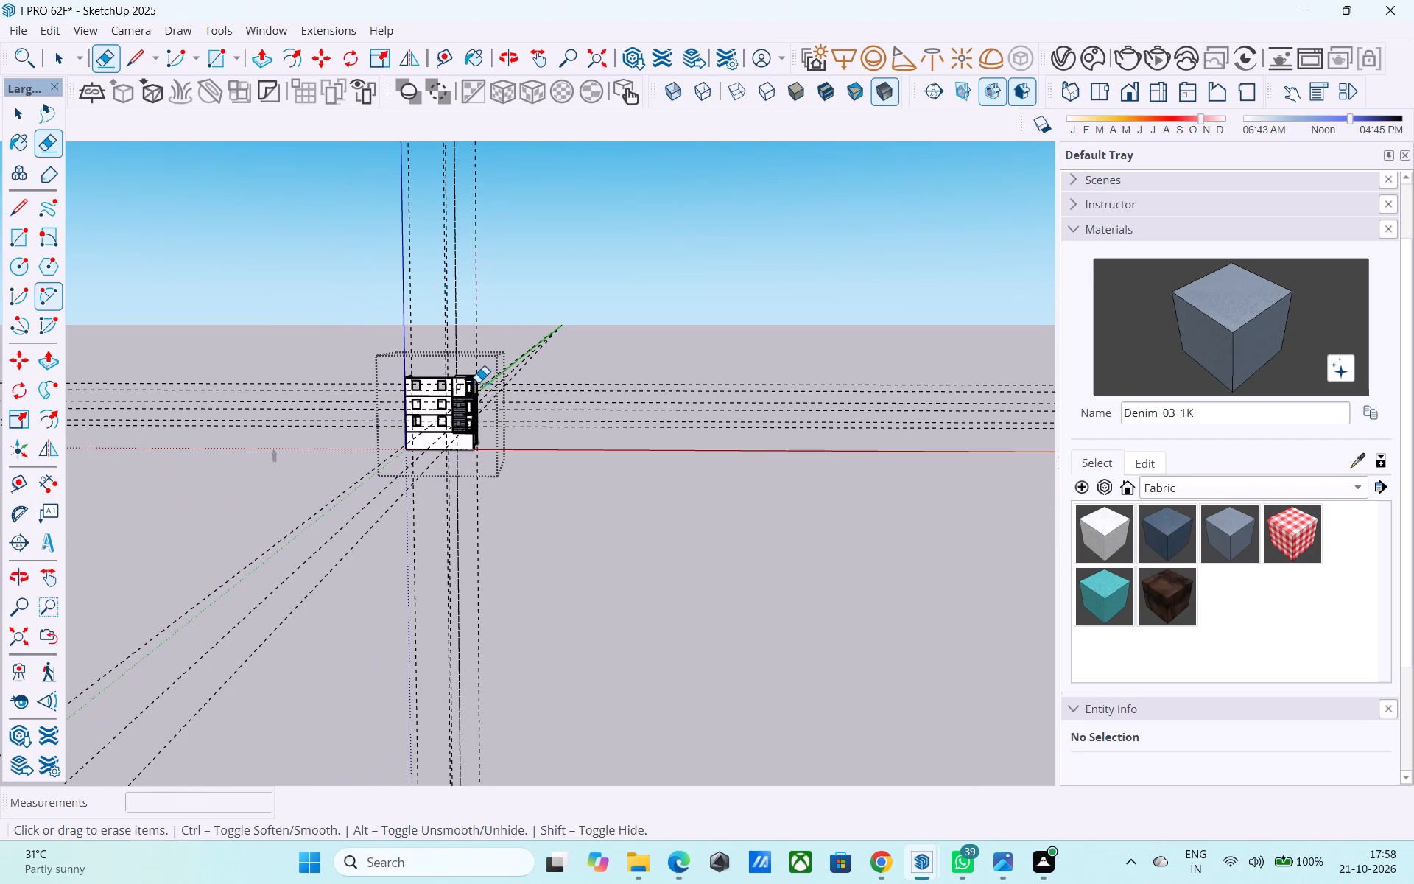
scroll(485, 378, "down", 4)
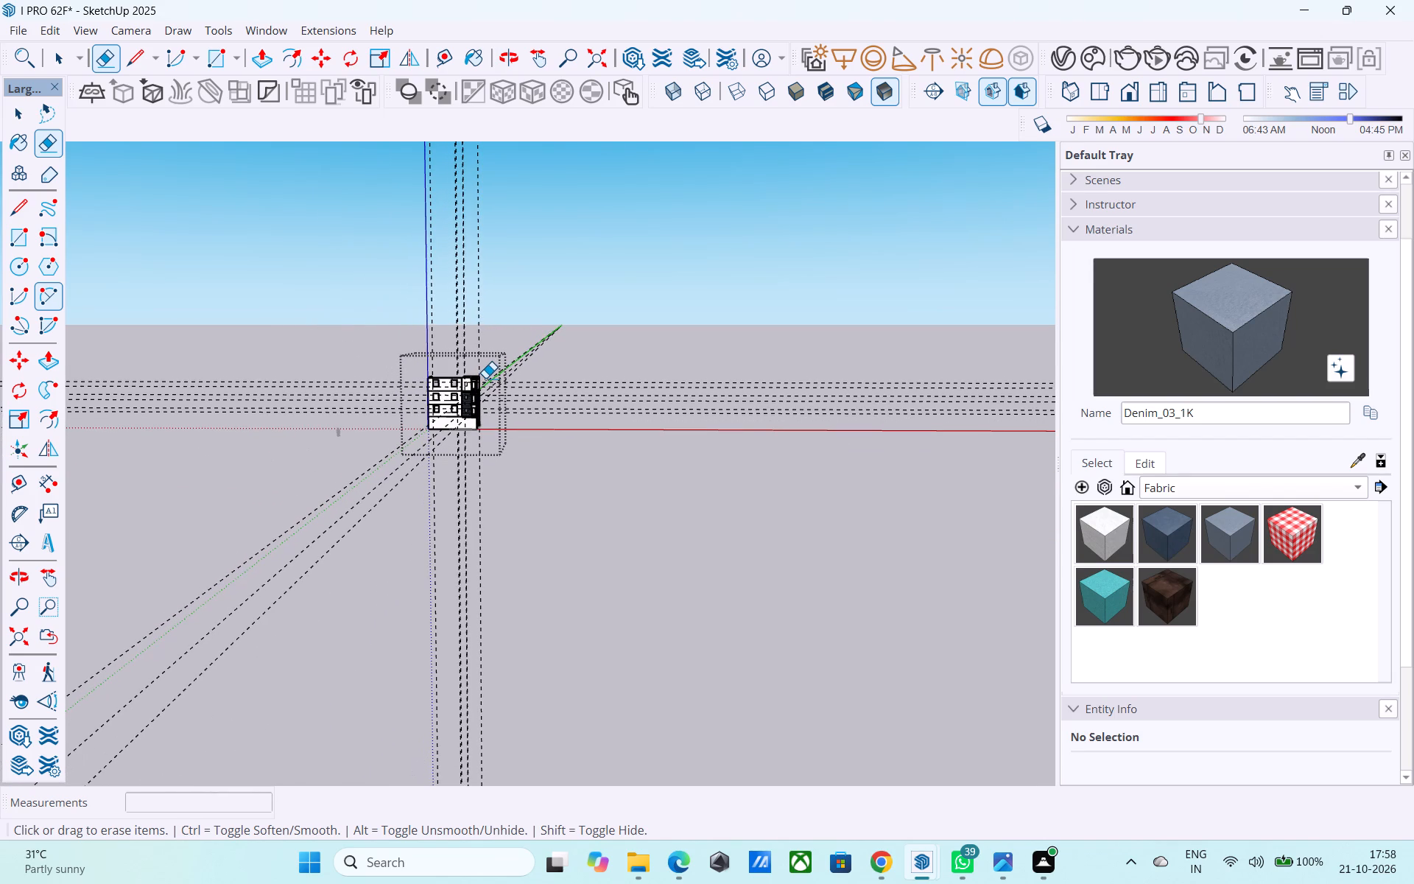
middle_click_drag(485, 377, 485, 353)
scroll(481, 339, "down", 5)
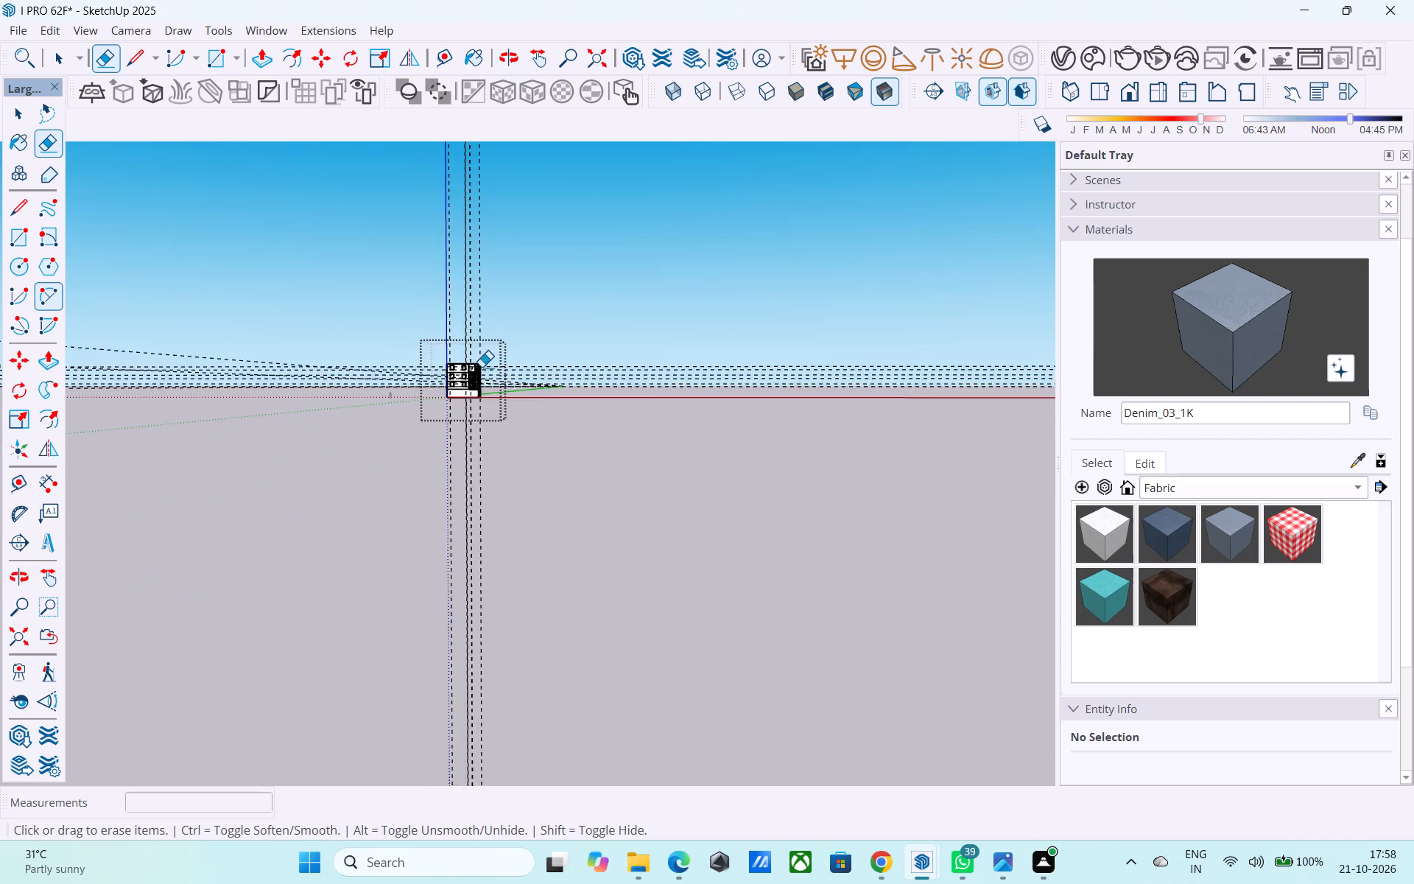
Offset the top-floor corner window rectangle 2" inward to outline its frame.
scroll(479, 372, "up", 20)
scroll(479, 372, "up", 16)
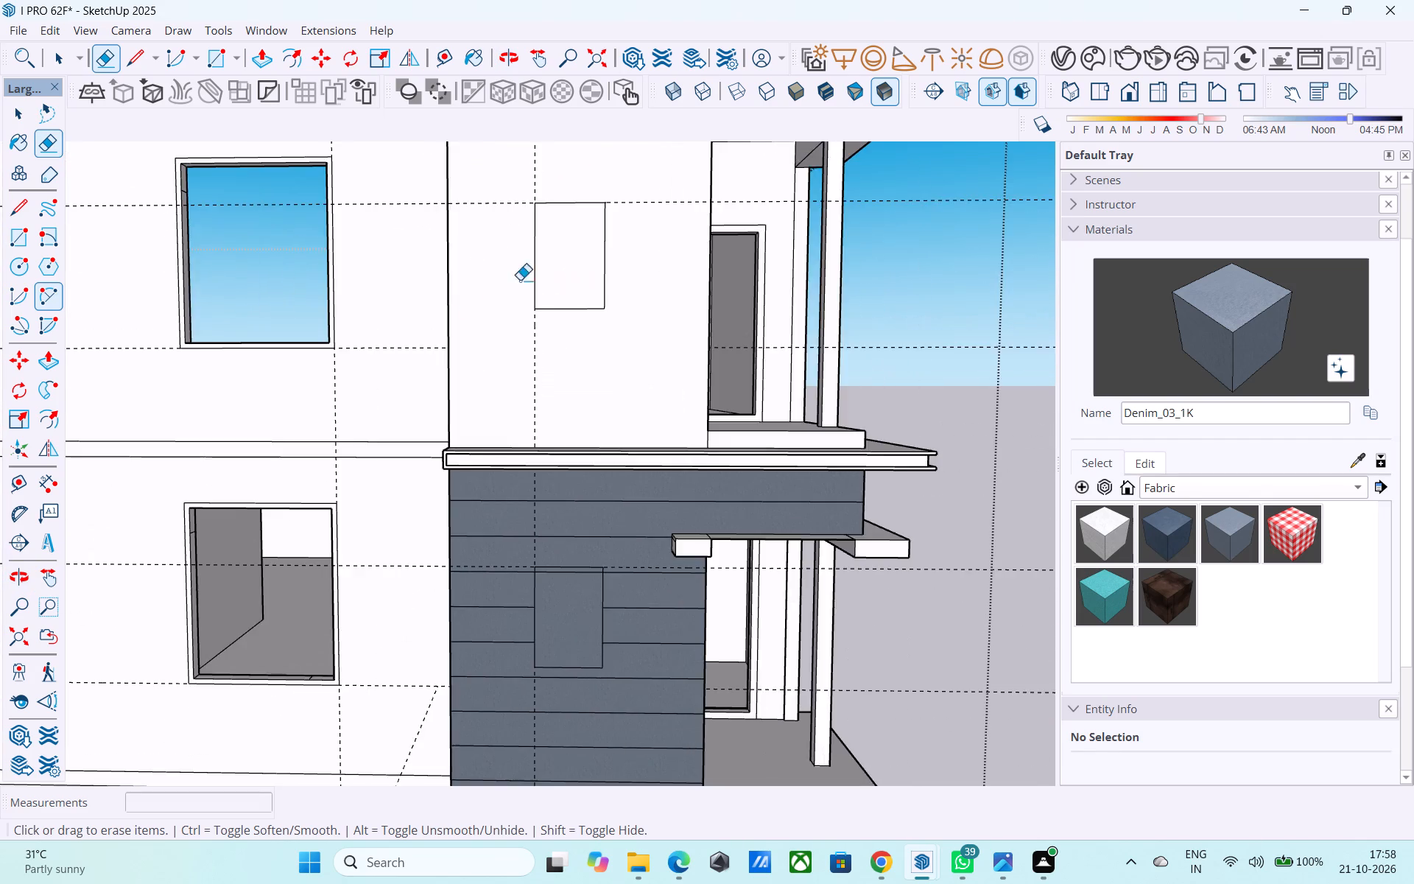
scroll(467, 303, "down", 4)
scroll(535, 260, "up", 9)
key("space")
left_click(535, 259)
scroll(535, 260, "up", 3)
key("f")
left_click(535, 259)
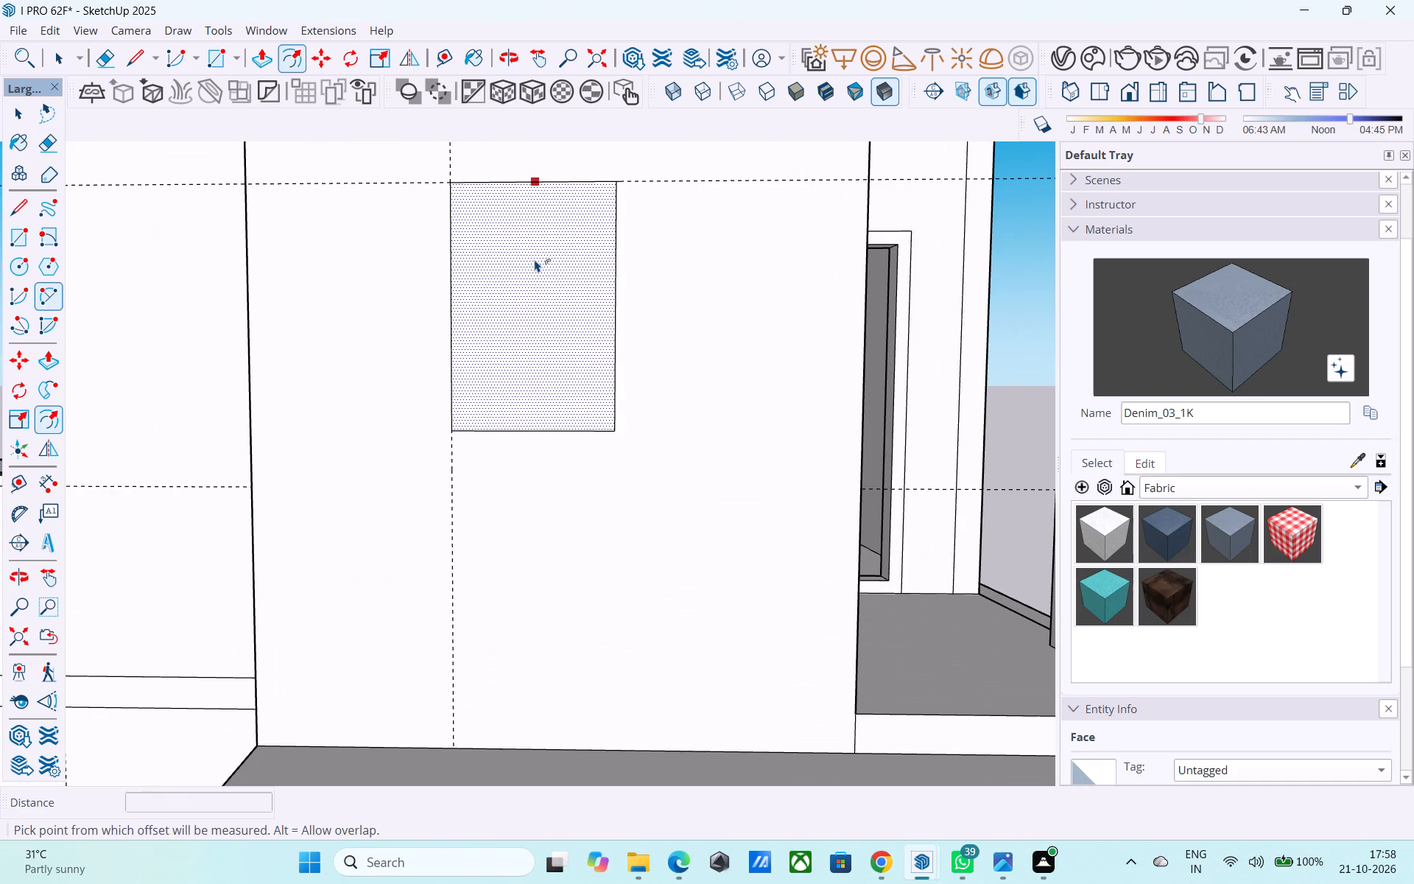
key("3")
key("BackSpace")
type("2\"")
key("Return")
key("space")
Offset the middle-floor window rectangle on the clad wall 2" inward to outline its frame.
scroll(538, 263, "down", 13)
scroll(576, 478, "up", 5)
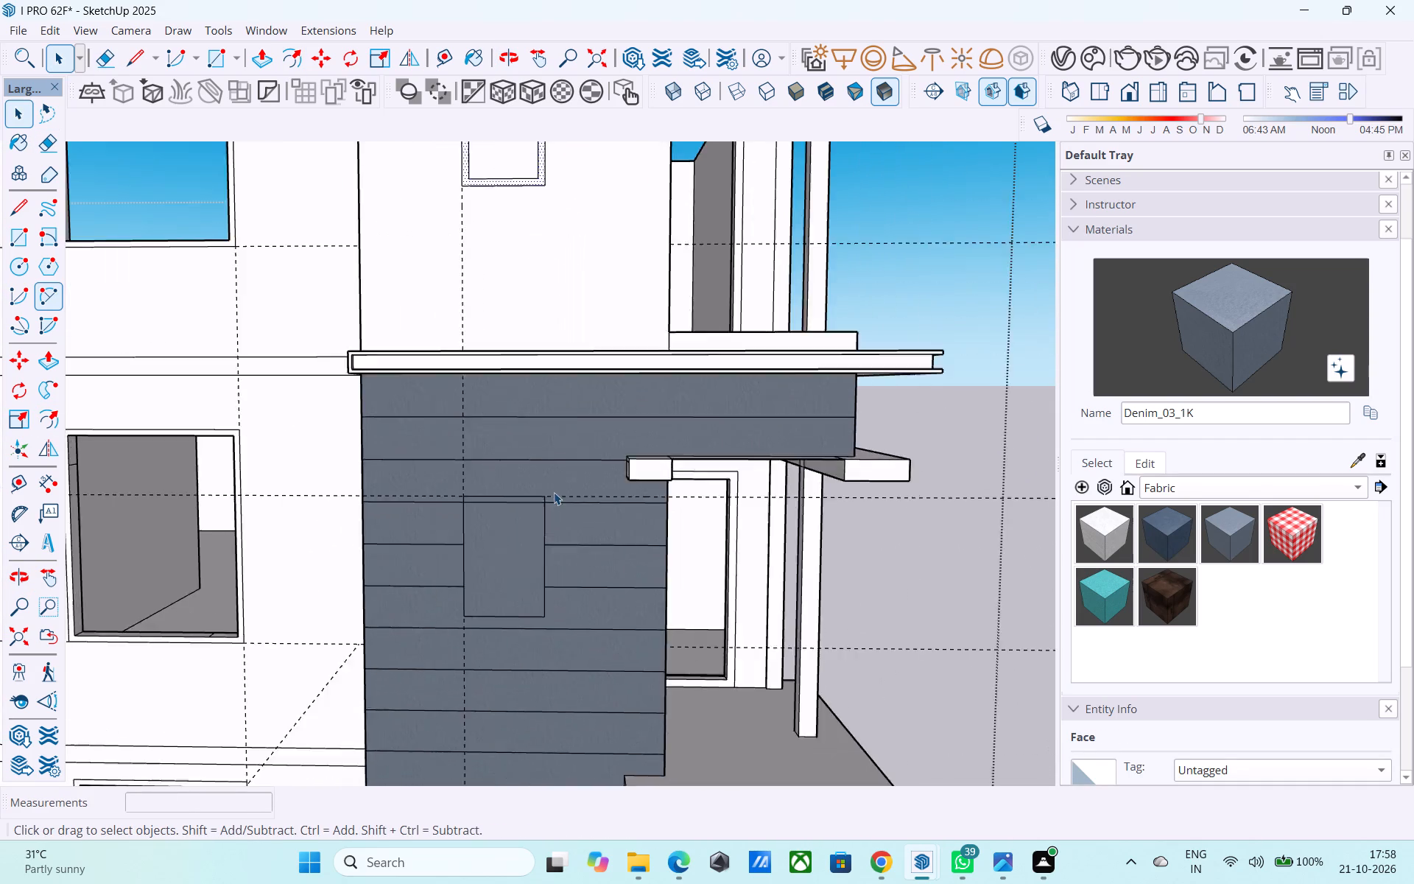
left_click(530, 524)
key("f")
left_click(530, 519)
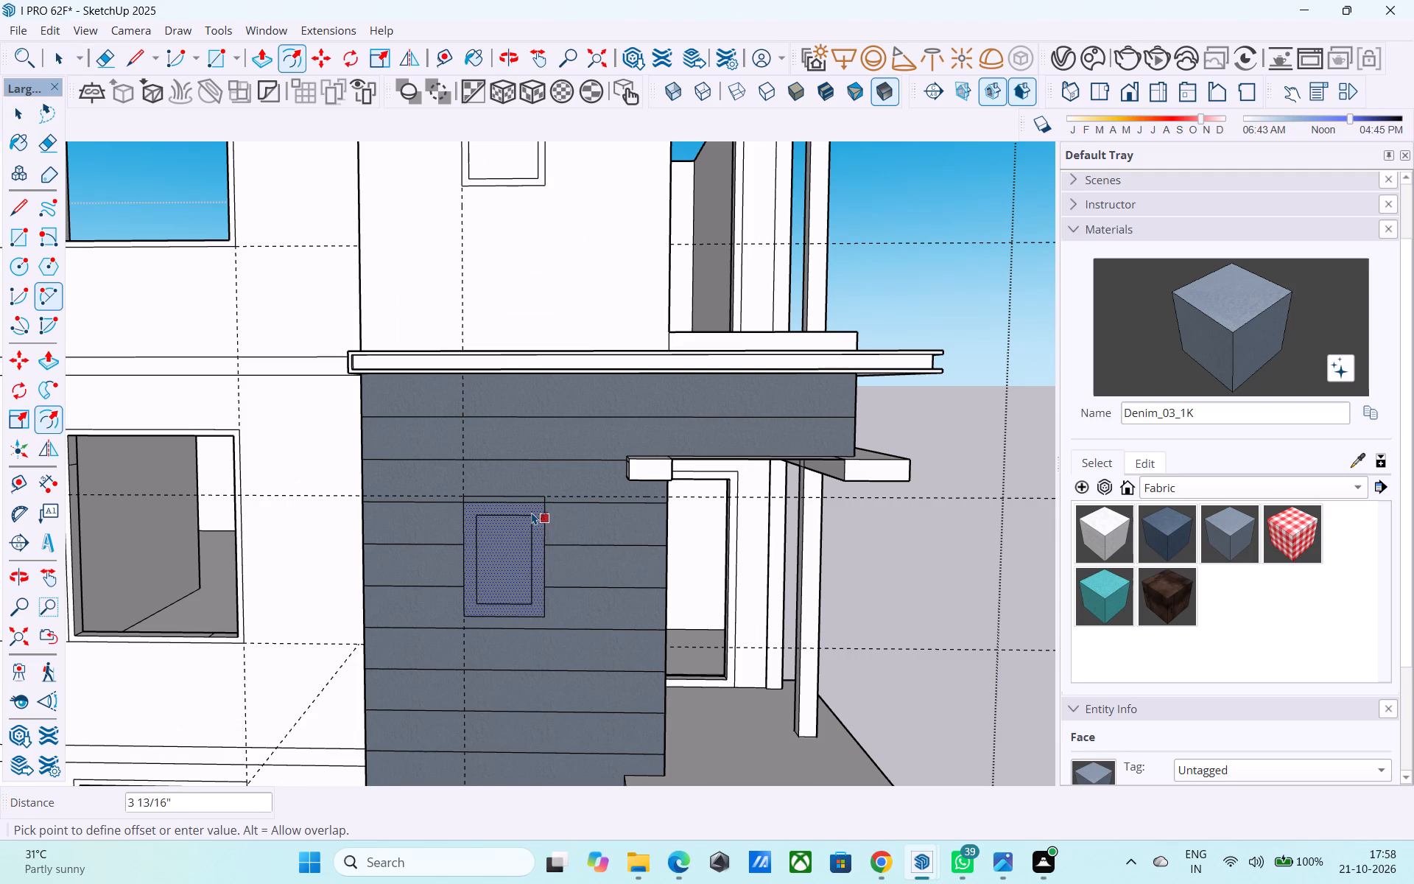
type("2\"")
key("Return")
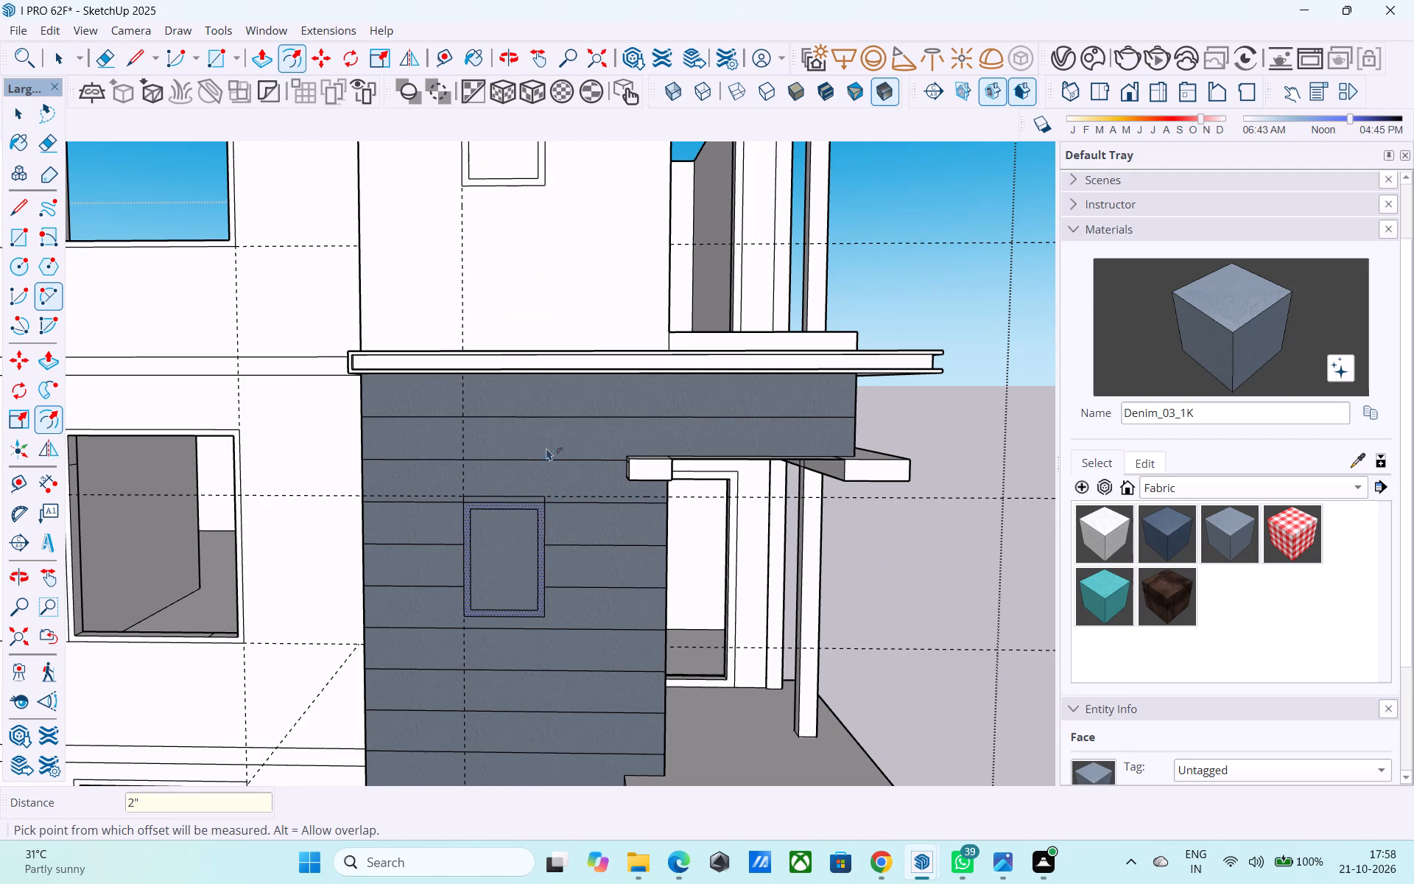
Erase the leftover cladding line near the bottom of the lower window rectangle on the clad wall.
scroll(513, 357, "down", 5)
scroll(446, 292, "down", 2)
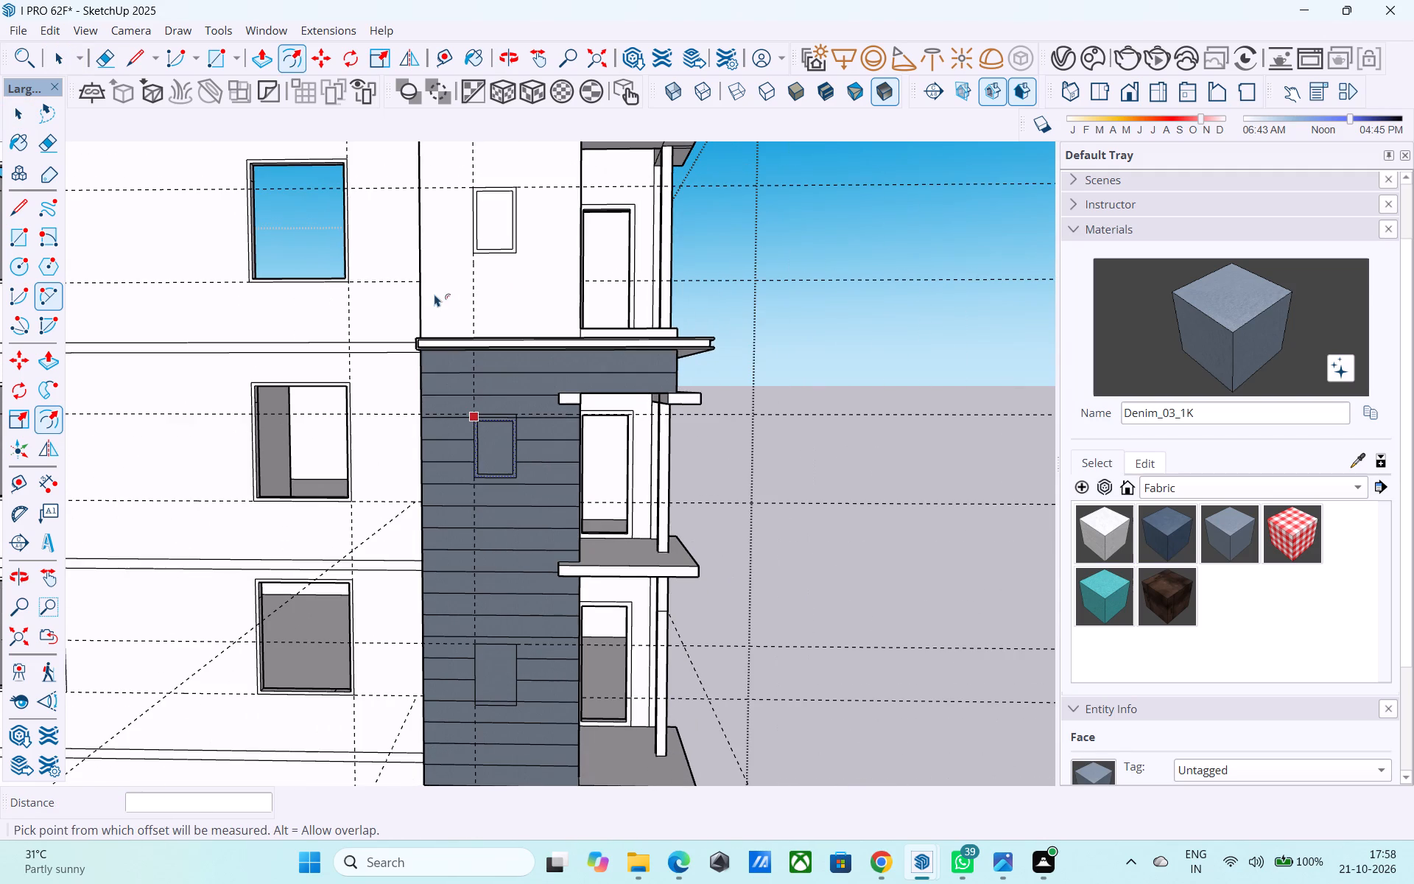
scroll(409, 301, "down", 3)
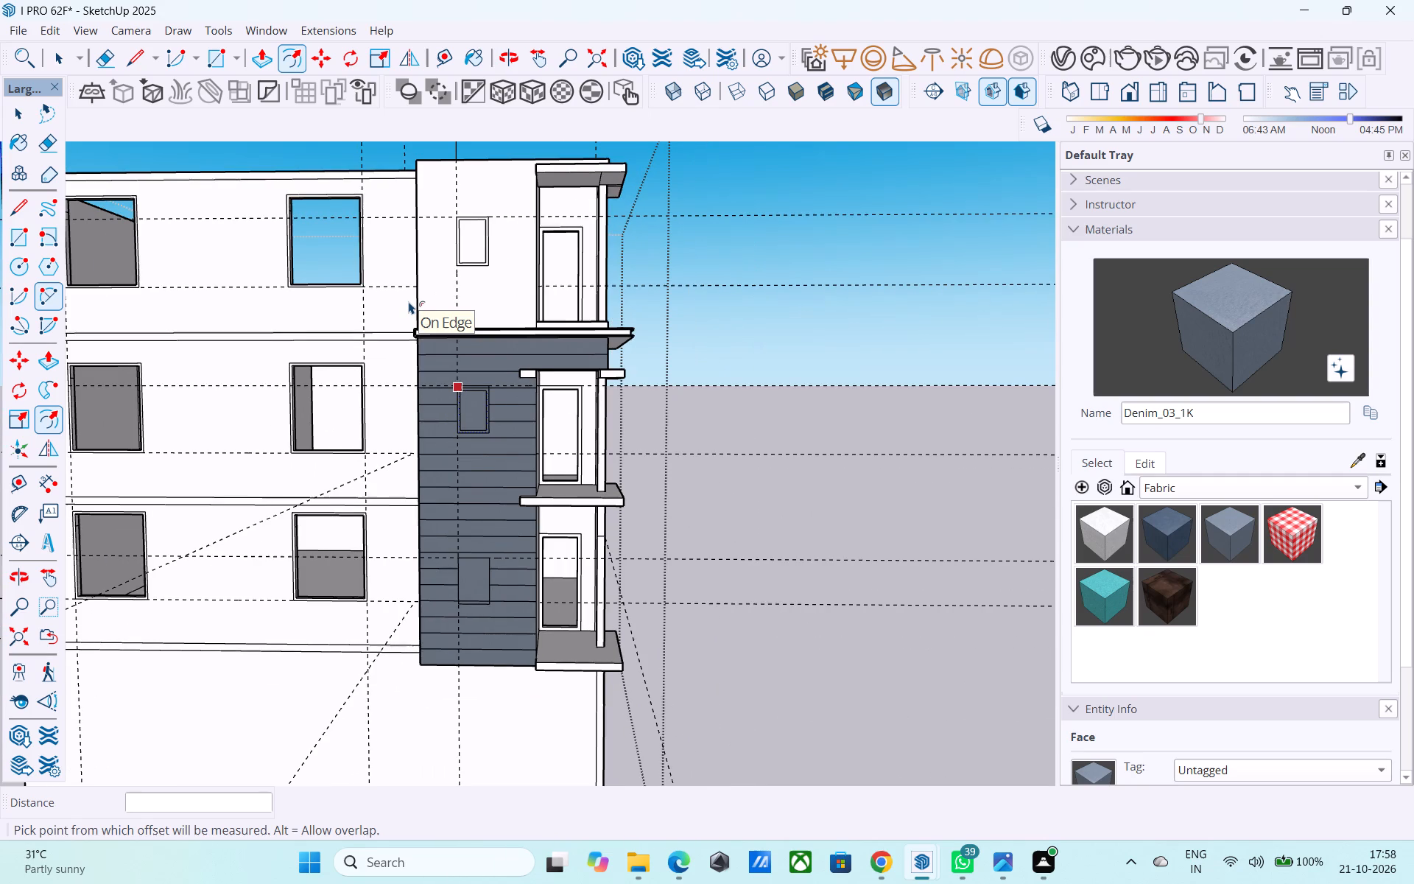
middle_click_drag(454, 452, 439, 446)
scroll(458, 530, "up", 5)
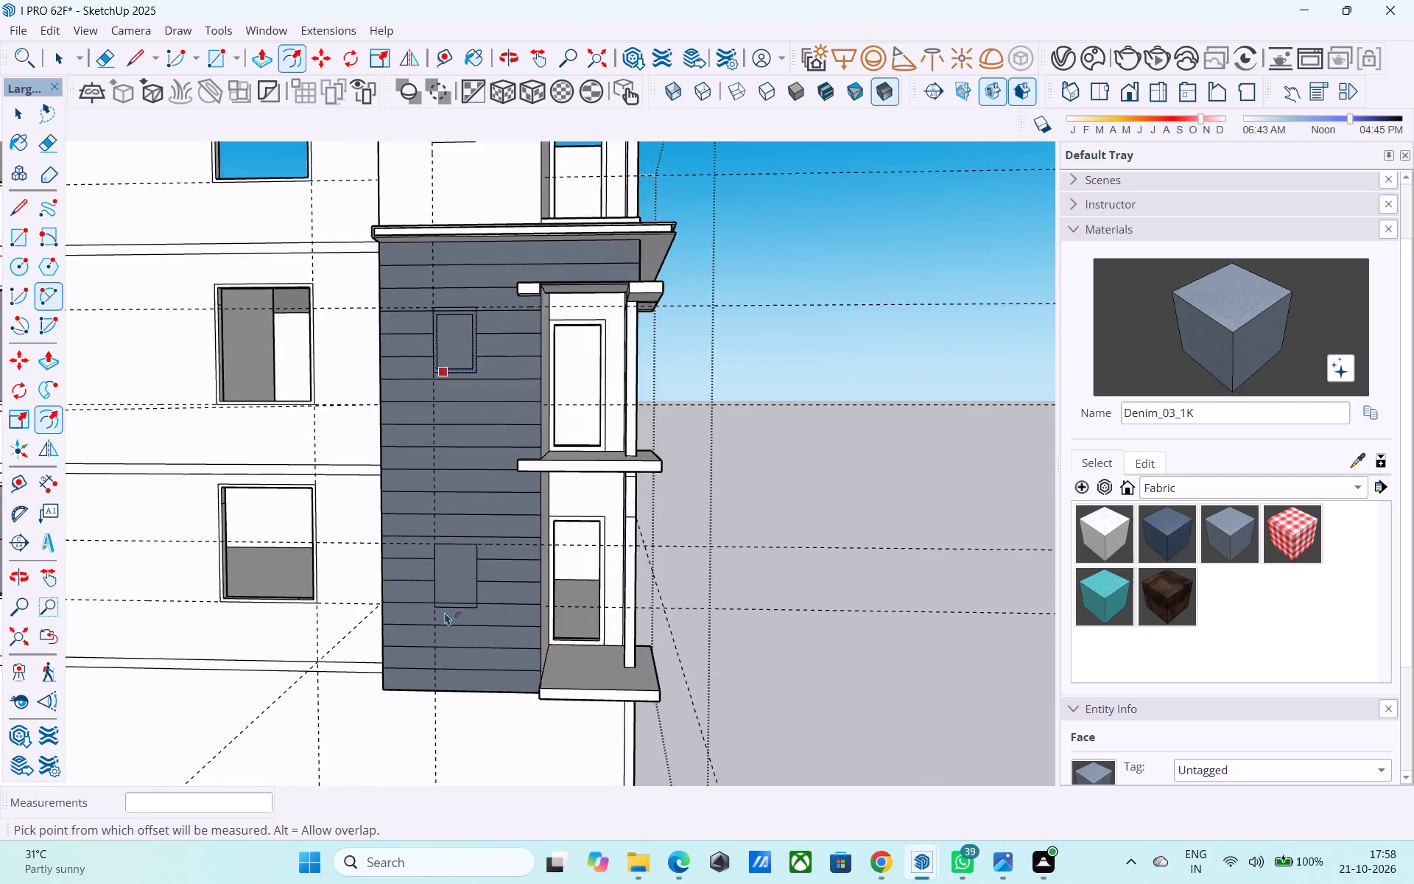
scroll(445, 612, "up", 6)
key("space")
left_click(448, 575)
scroll(449, 611, "up", 8)
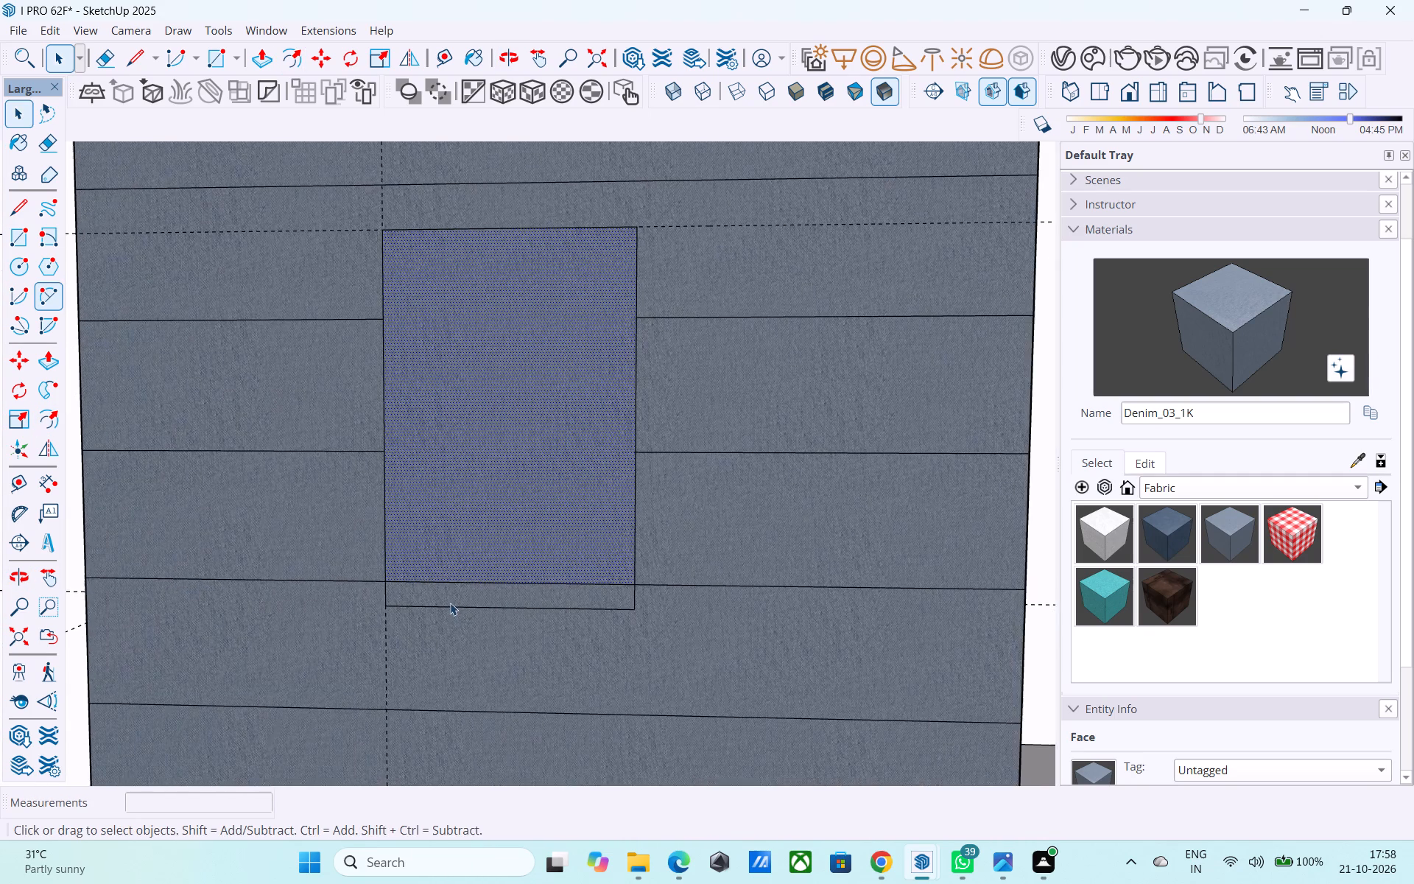
scroll(450, 603, "up", 2)
key("e")
left_click_drag(454, 580, 457, 569)
Offset the lower window rectangle on the clad wall 2" inward to outline its frame.
key("space")
left_click(455, 563)
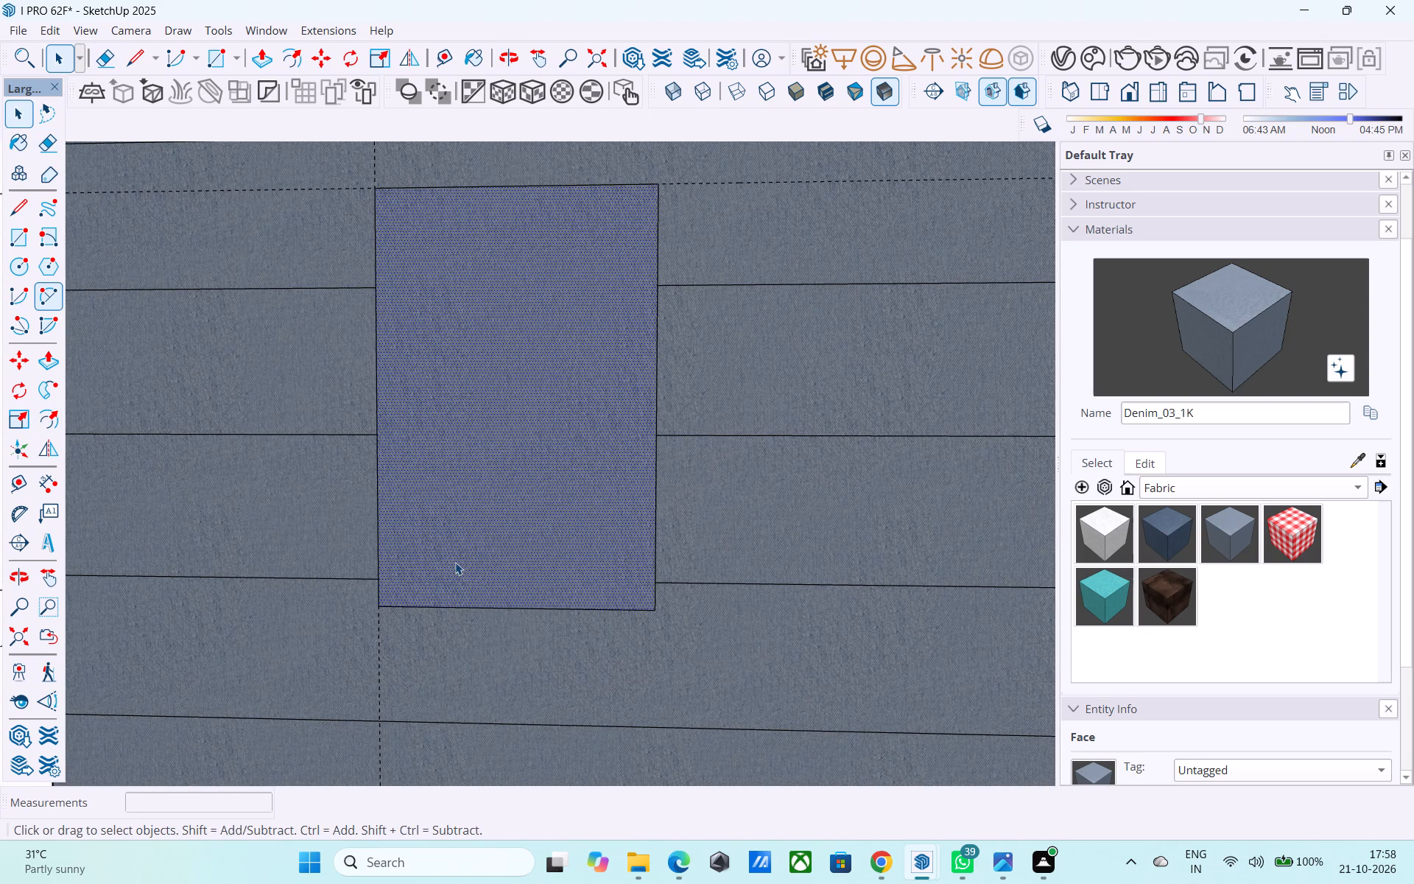
key("f")
left_click(455, 562)
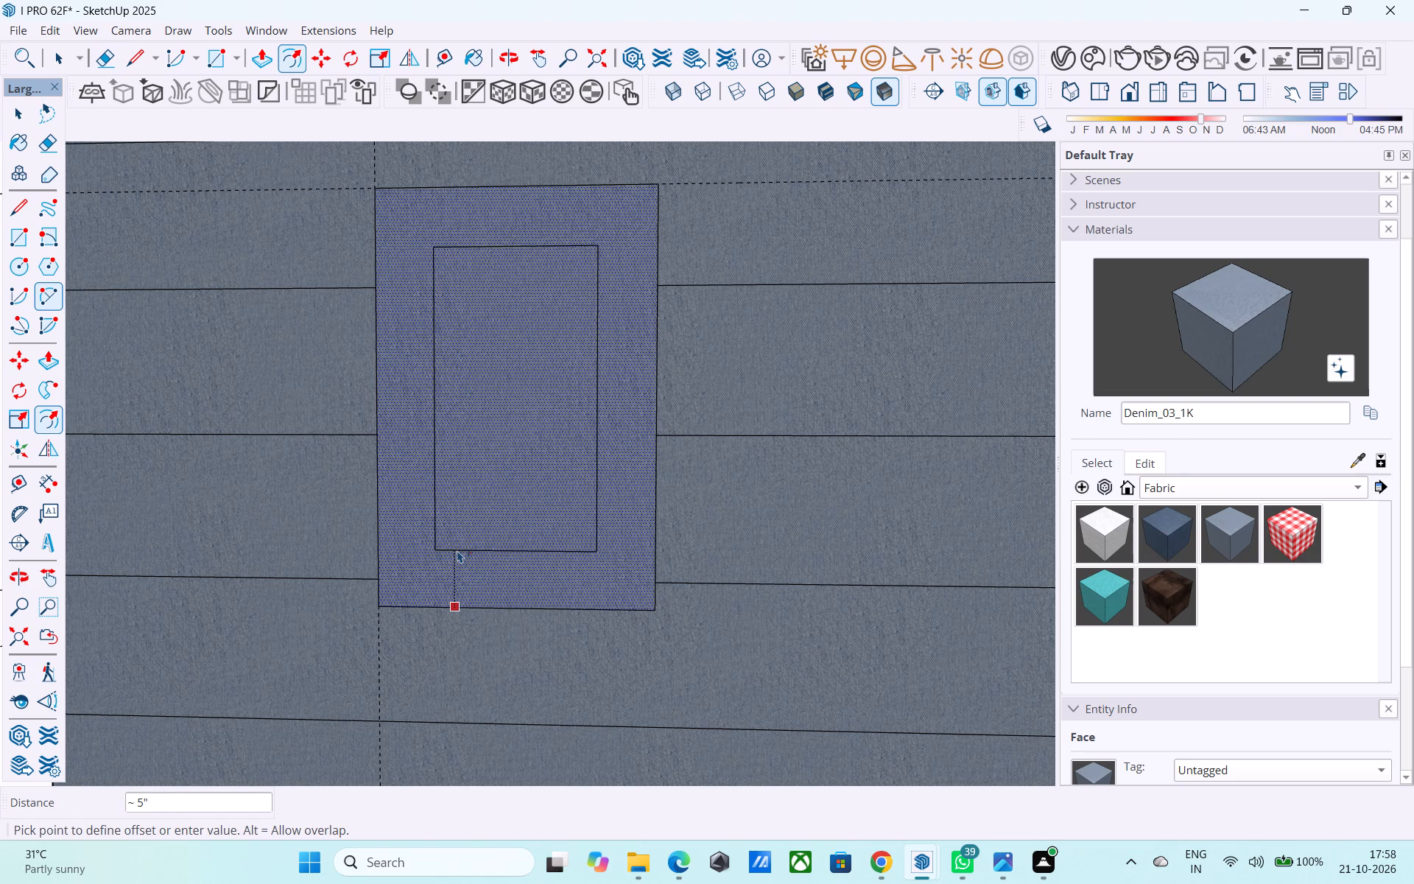
type("2\"")
key("Return")
key("space")
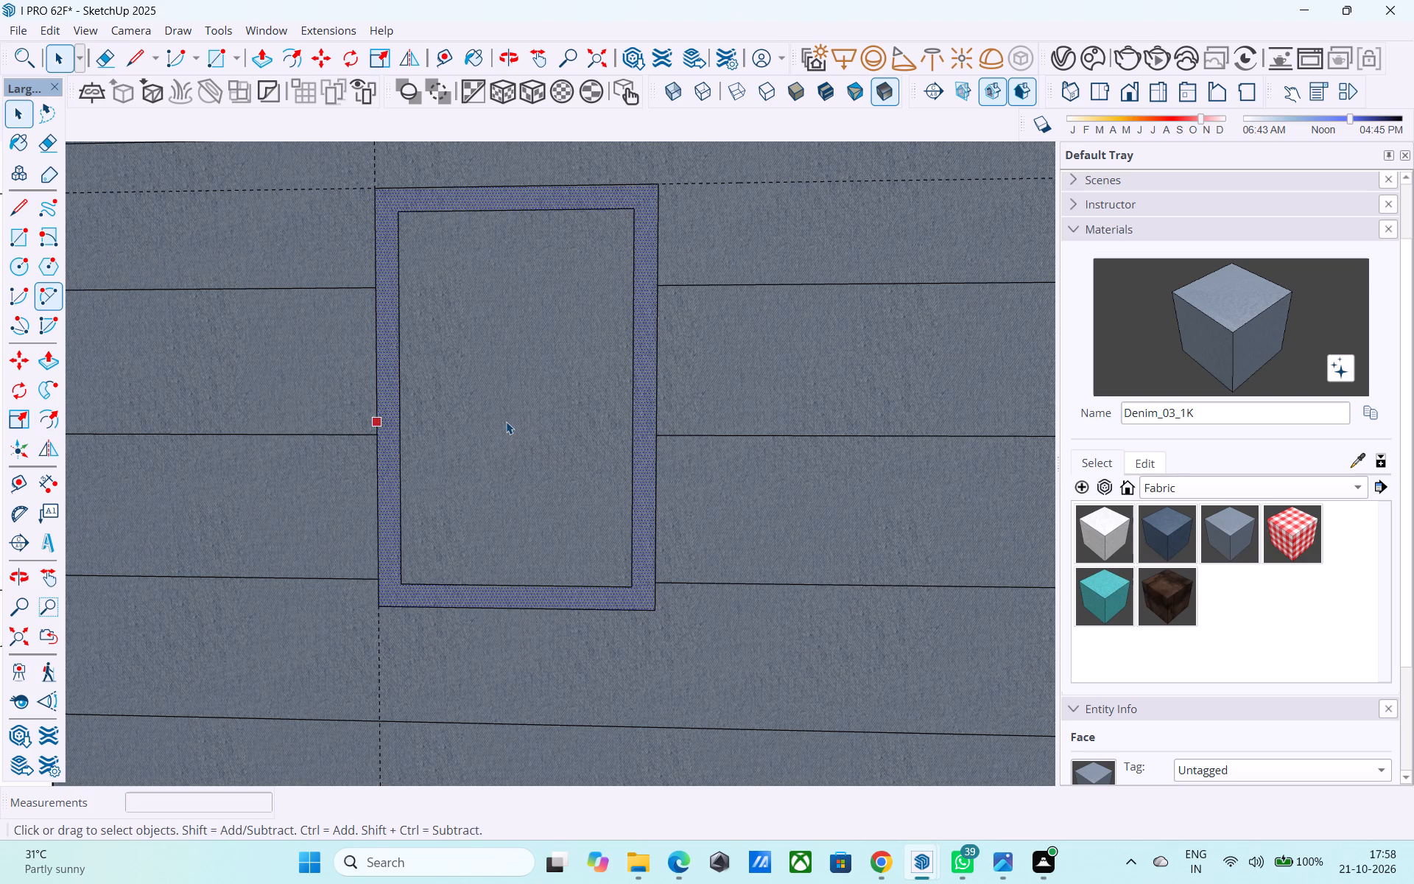
Push the lower clad-wall window's inner face 3' 6" inward to cut the opening through the wall.
left_click(505, 421)
key("p")
left_click(506, 422)
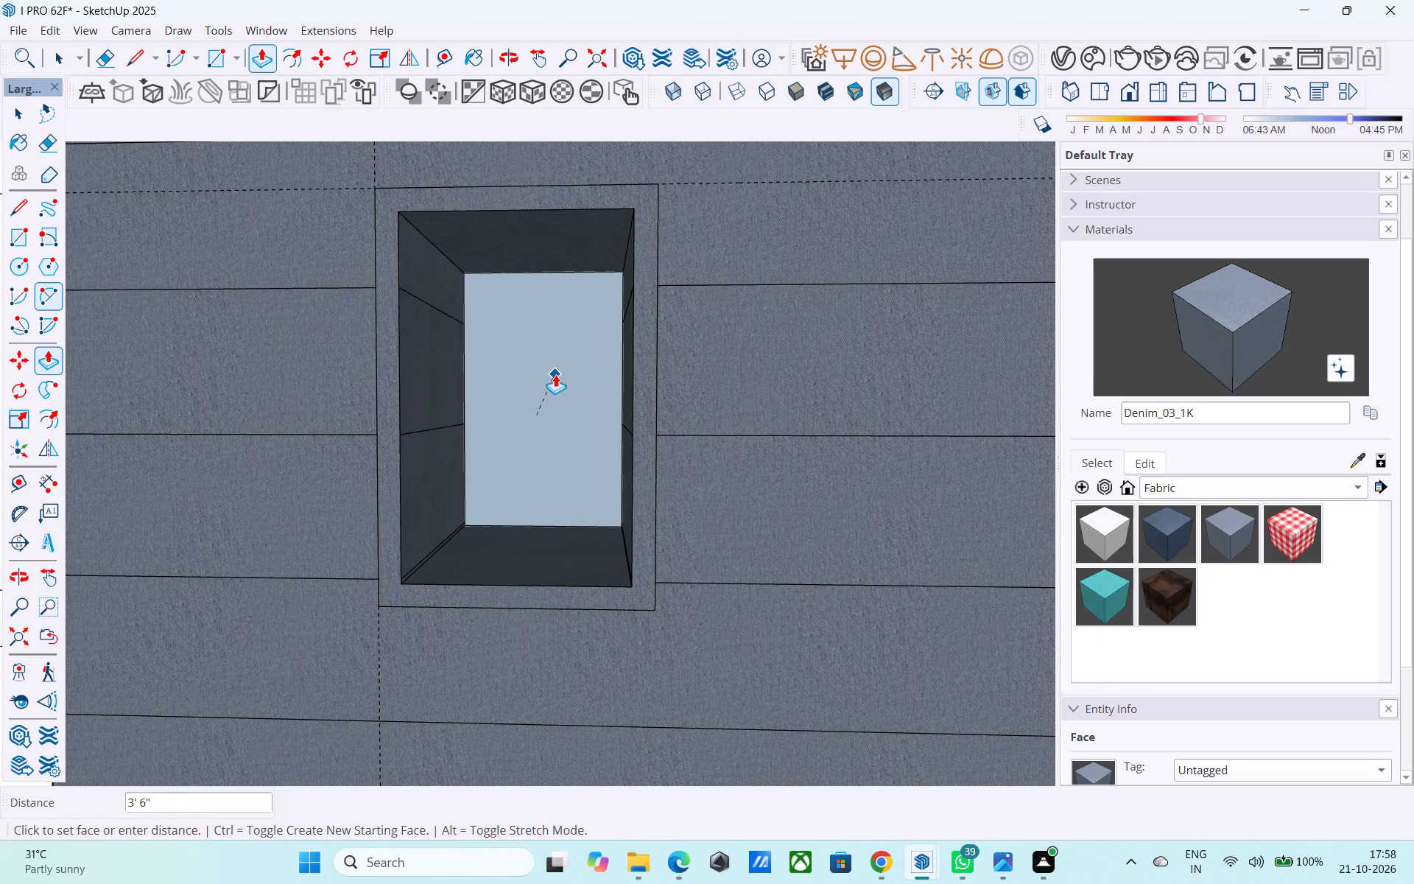
middle_click_drag(555, 373, 541, 415)
scroll(541, 415, "up", 1)
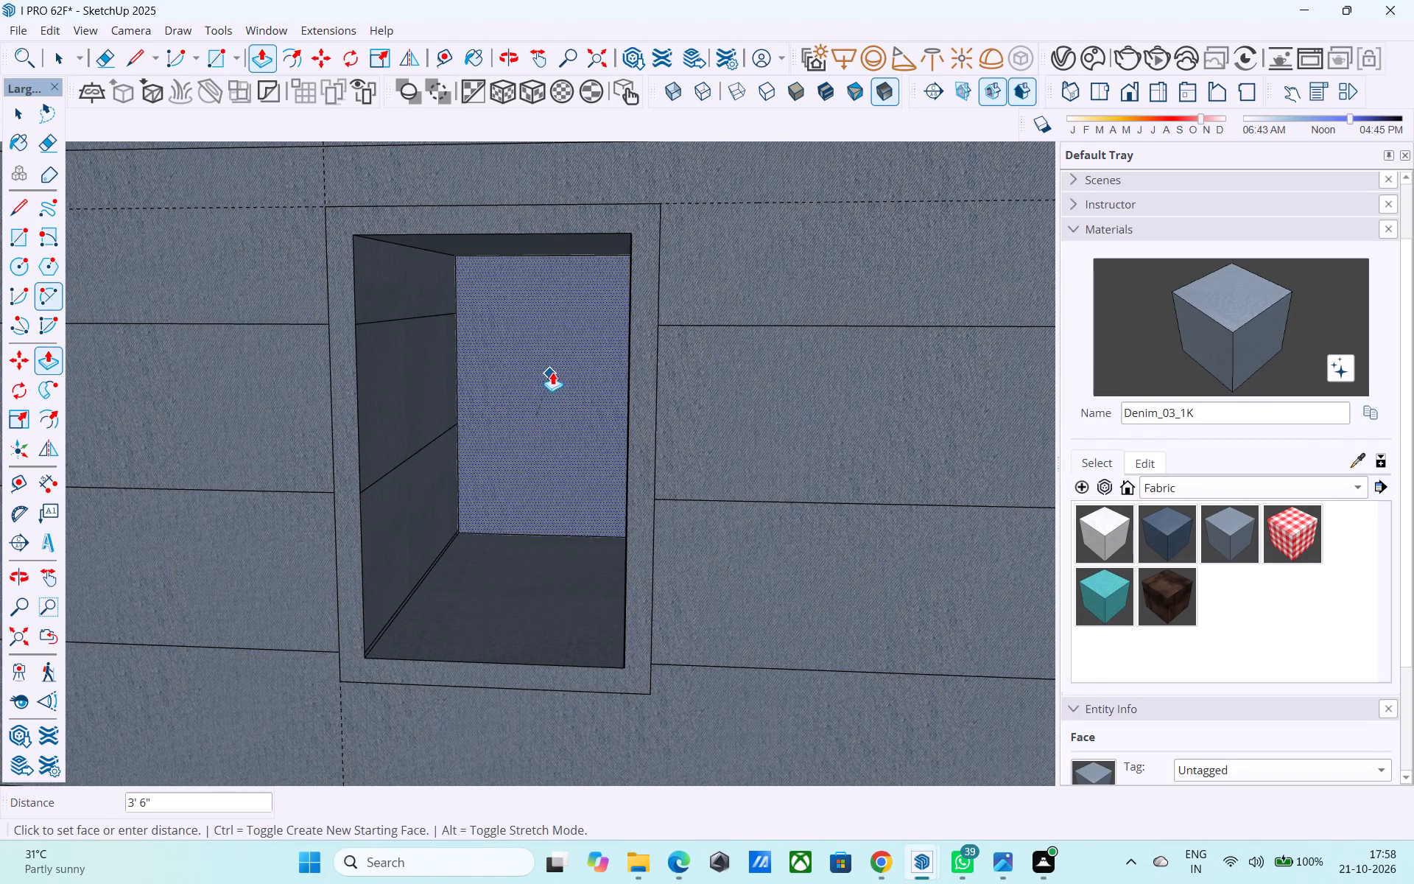
left_click(558, 357)
Repeat the same inward push on the middle-floor clad-wall window's inner face to cut its opening.
scroll(558, 357, "down", 18)
scroll(543, 347, "up", 2)
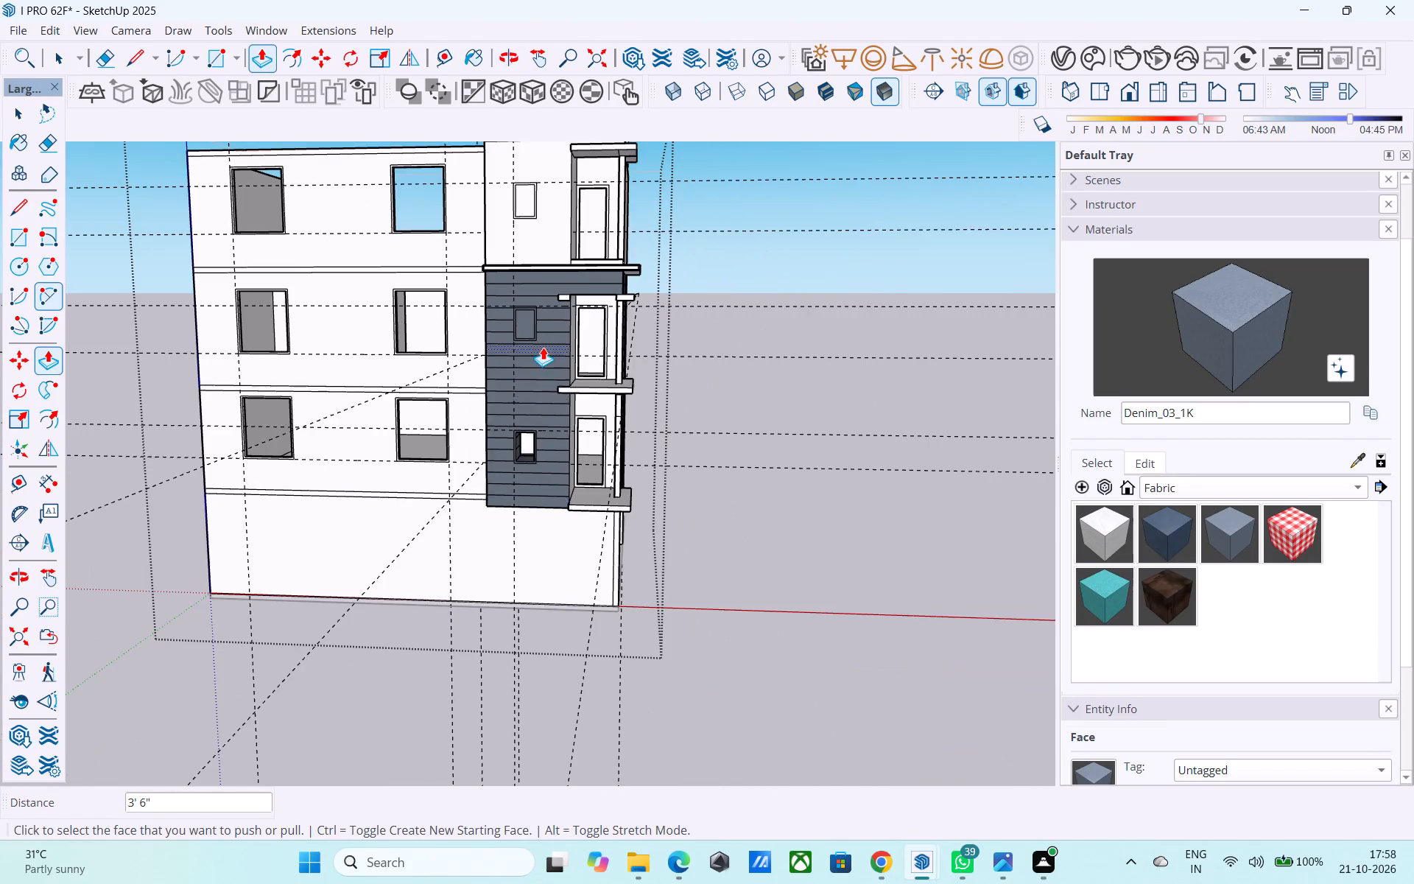
scroll(543, 347, "up", 12)
double_click(505, 297)
Push the top-floor corner window's inner face 3' 6" inward to cut its opening through the wall.
scroll(485, 404, "down", 11)
scroll(492, 274, "up", 3)
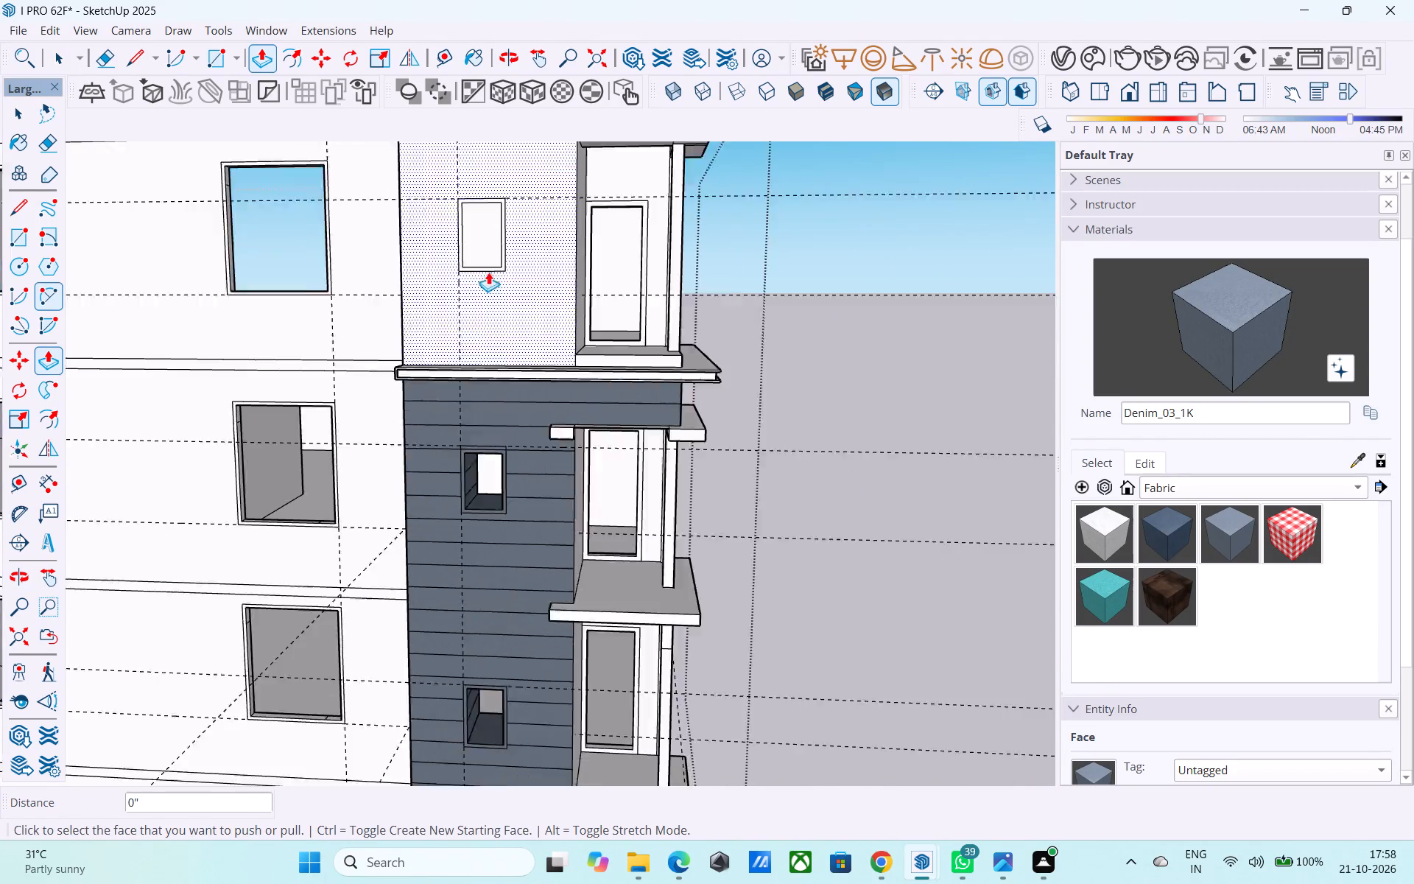
scroll(488, 272, "up", 3)
left_click(492, 224)
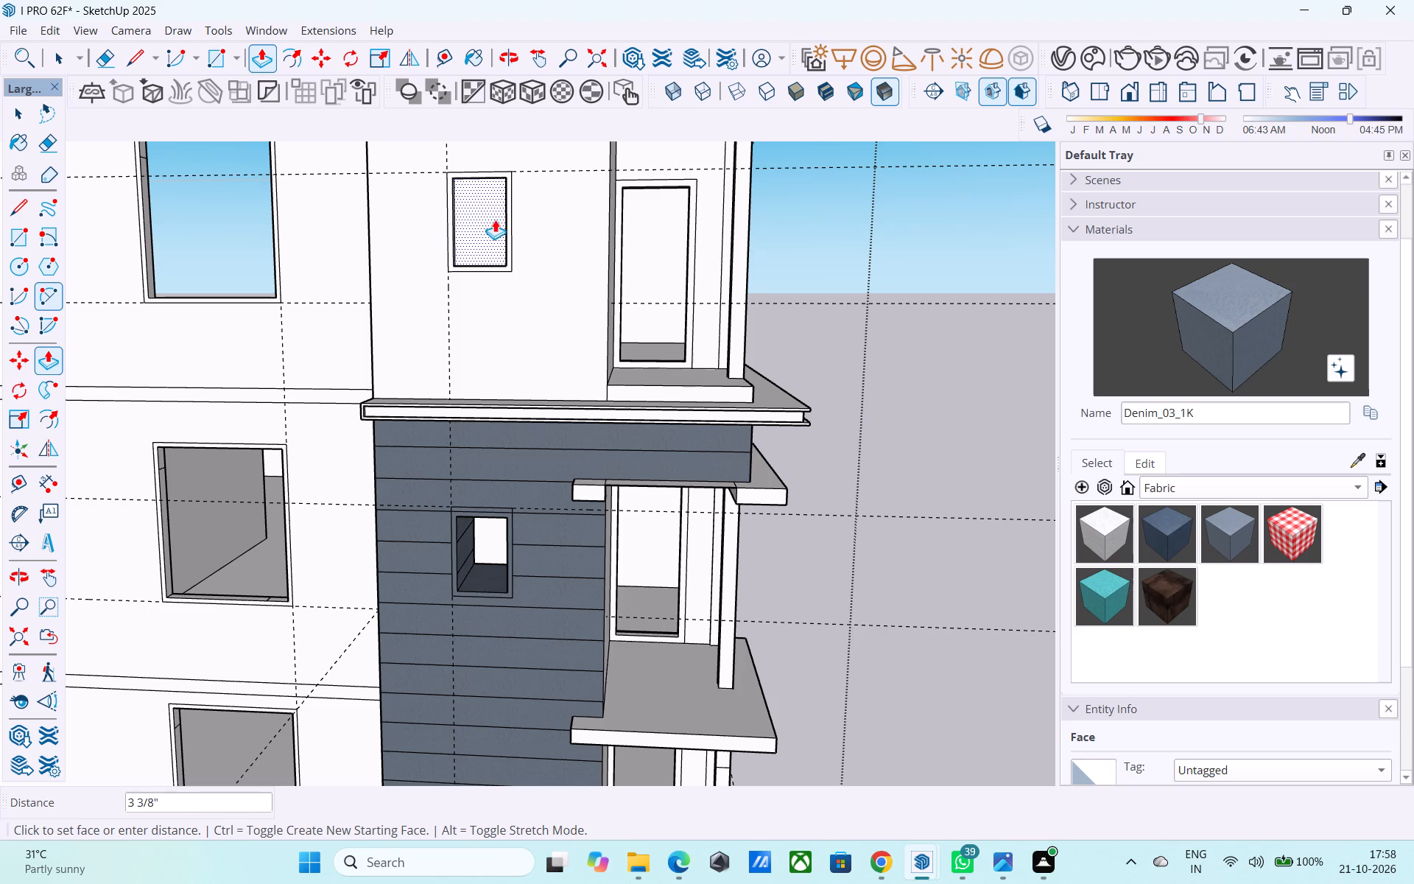
scroll(496, 231, "down", 4)
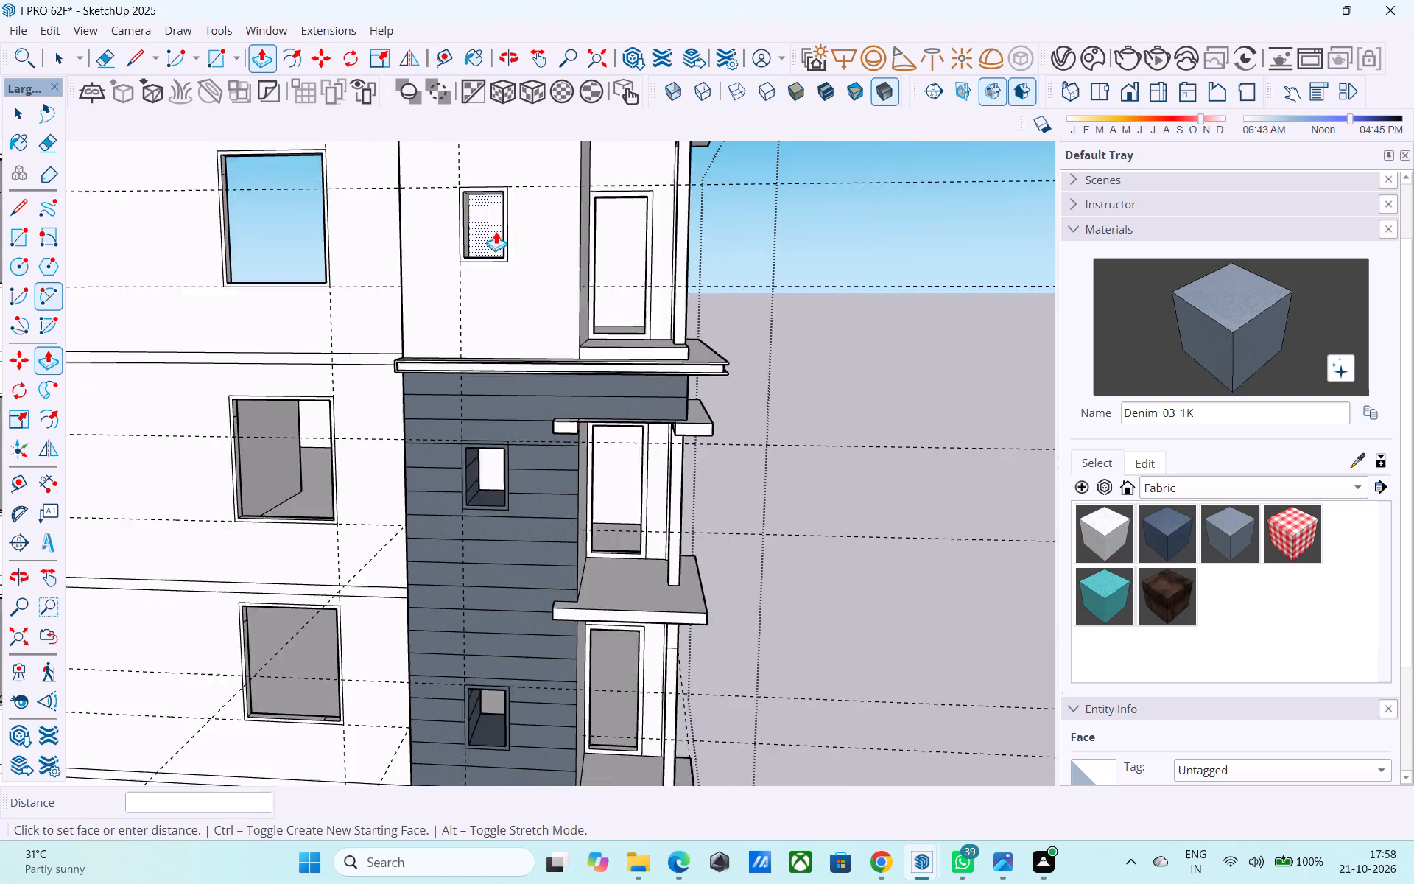
scroll(496, 231, "down", 1)
middle_click_drag(493, 287, 605, 401)
scroll(686, 443, "up", 7)
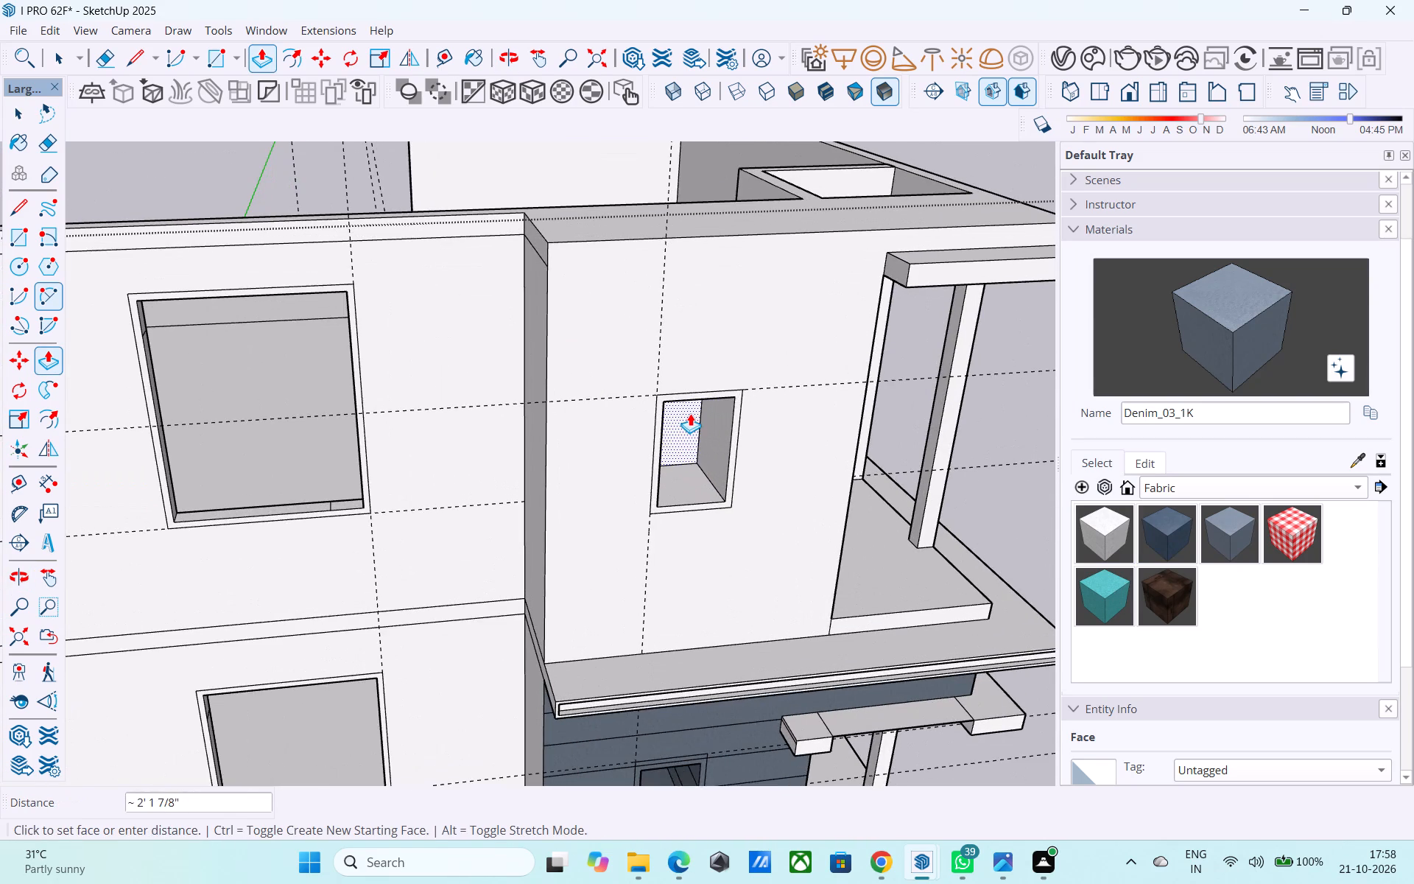
scroll(690, 412, "up", 2)
middle_click_drag(687, 407, 617, 298)
left_click(559, 223)
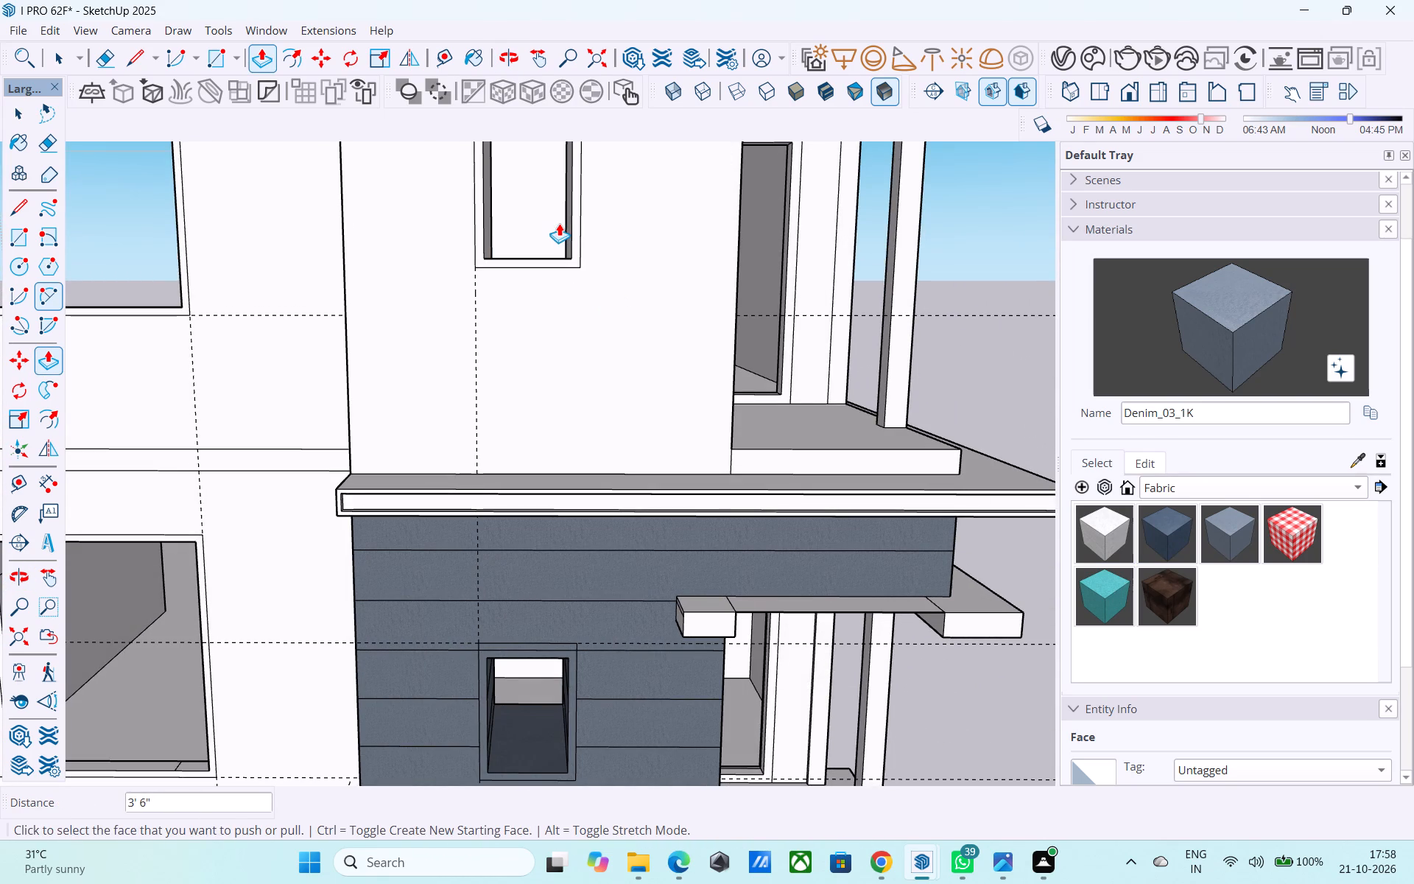
Examine the small corner windows, the balconies and the clad side wall from several angles, up to the blank top-floor side wall.
middle_click_drag(553, 256, 569, 385)
scroll(553, 401, "down", 11)
middle_click_drag(532, 409, 458, 340)
scroll(495, 356, "up", 1)
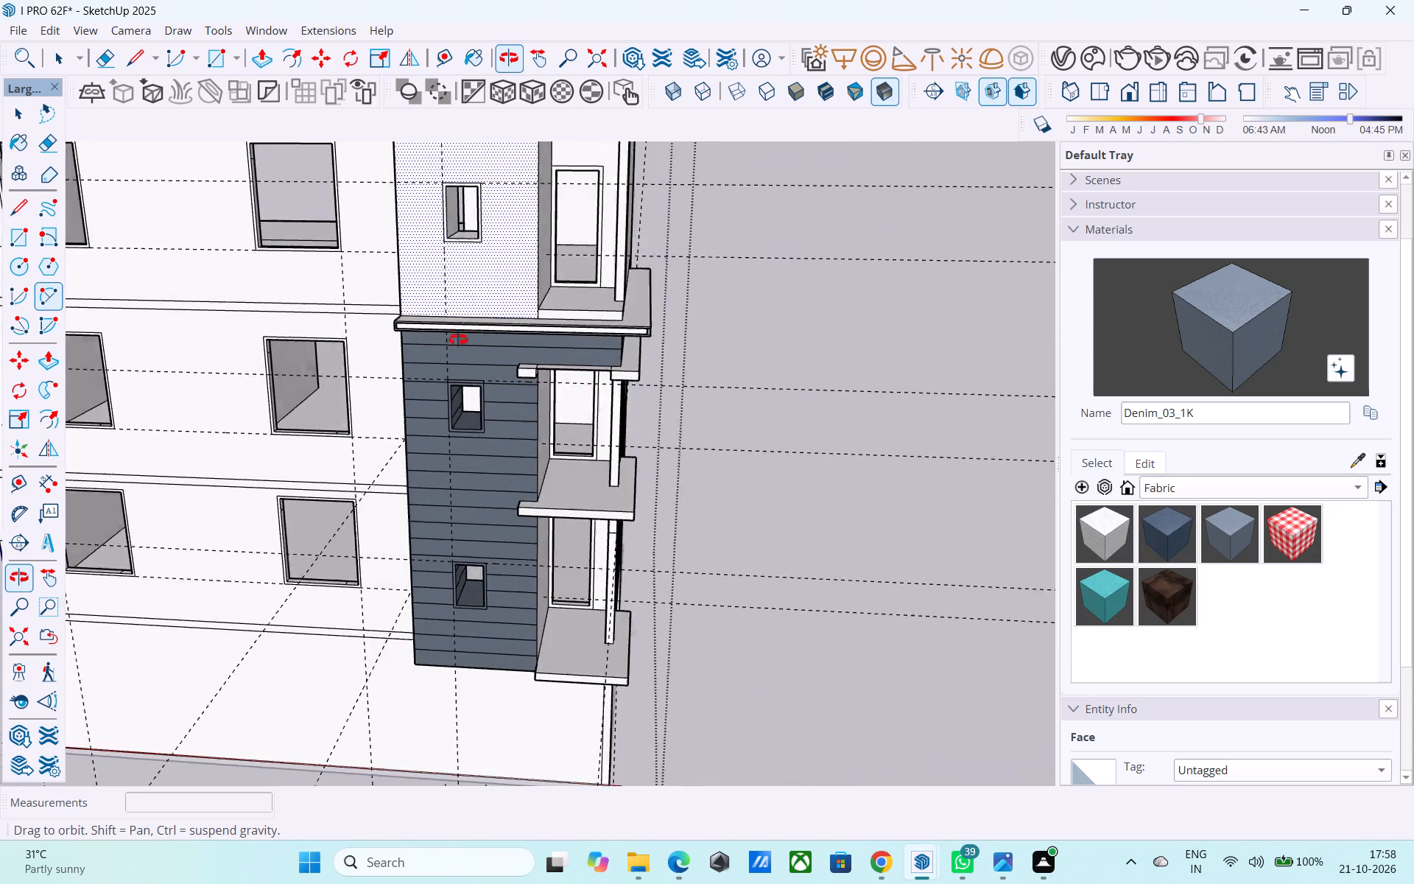
middle_click_drag(458, 340, 397, 328)
middle_click_drag(434, 269, 370, 387, "shift")
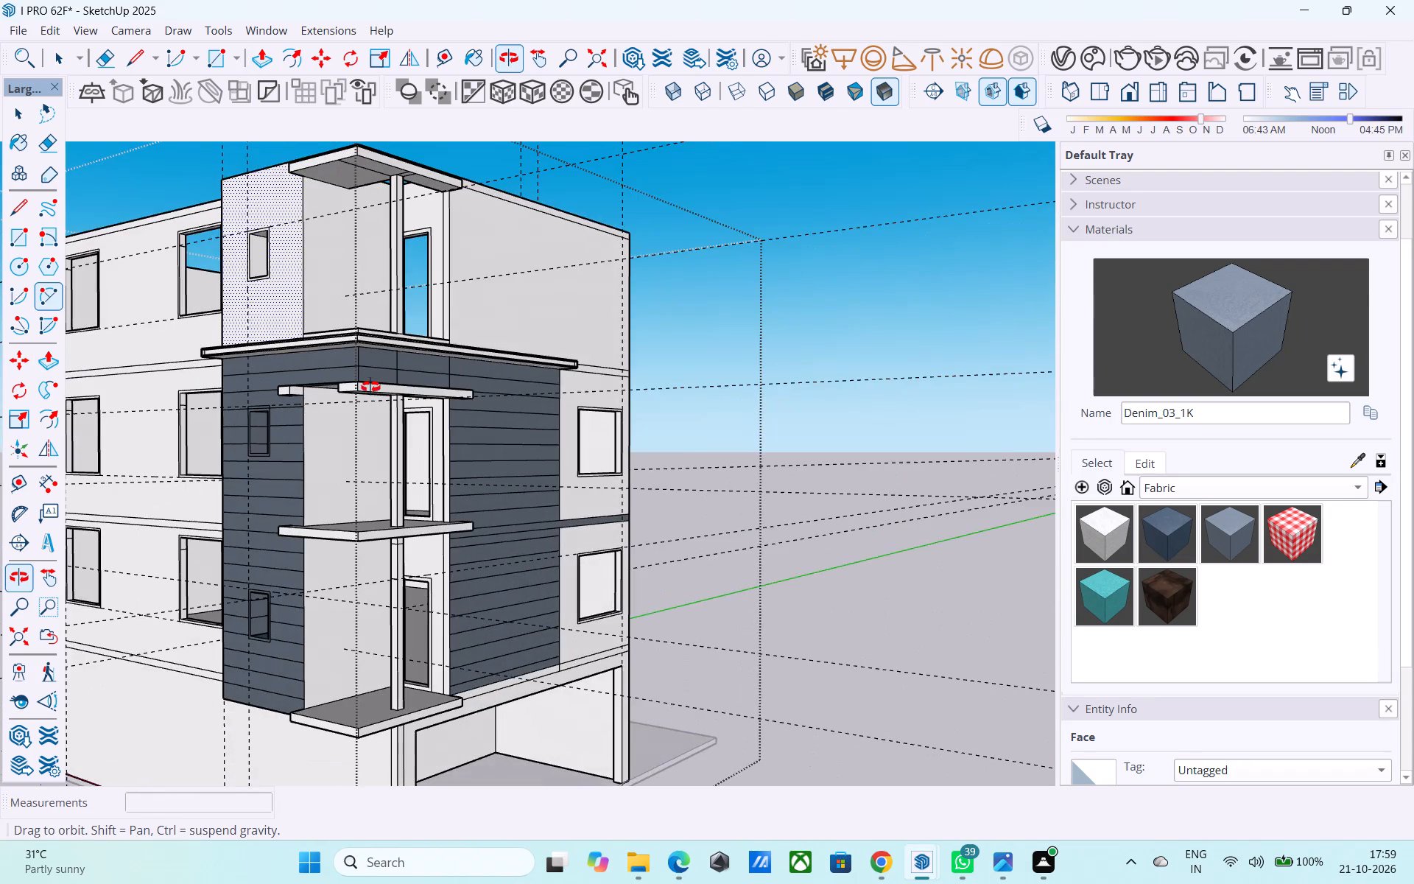
middle_click_drag(370, 387, 541, 345, "shift")
scroll(521, 320, "down", 4)
scroll(454, 385, "up", 8)
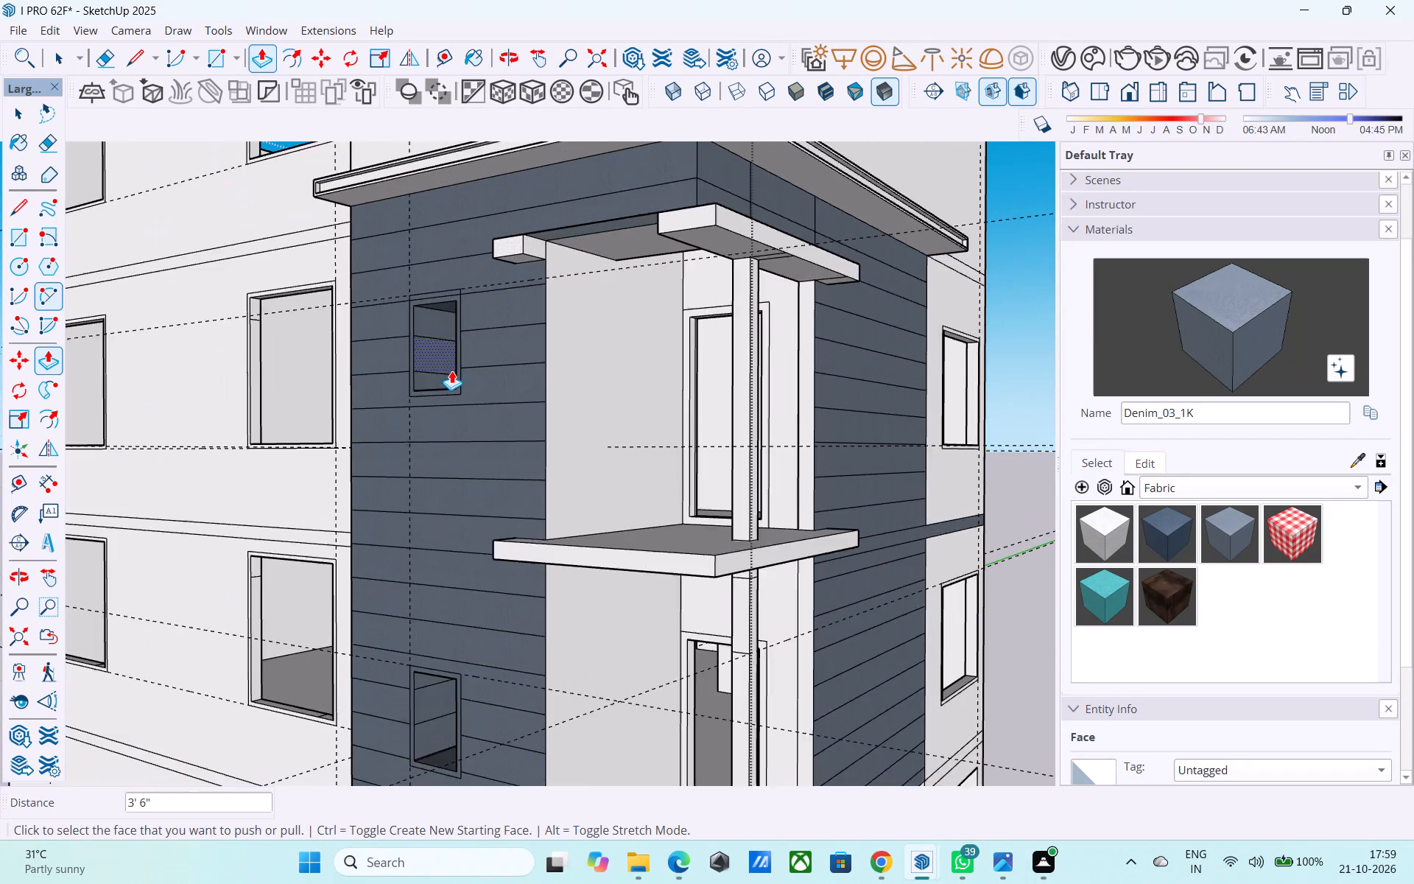
scroll(451, 371, "up", 8)
key("space")
scroll(451, 372, "down", 10)
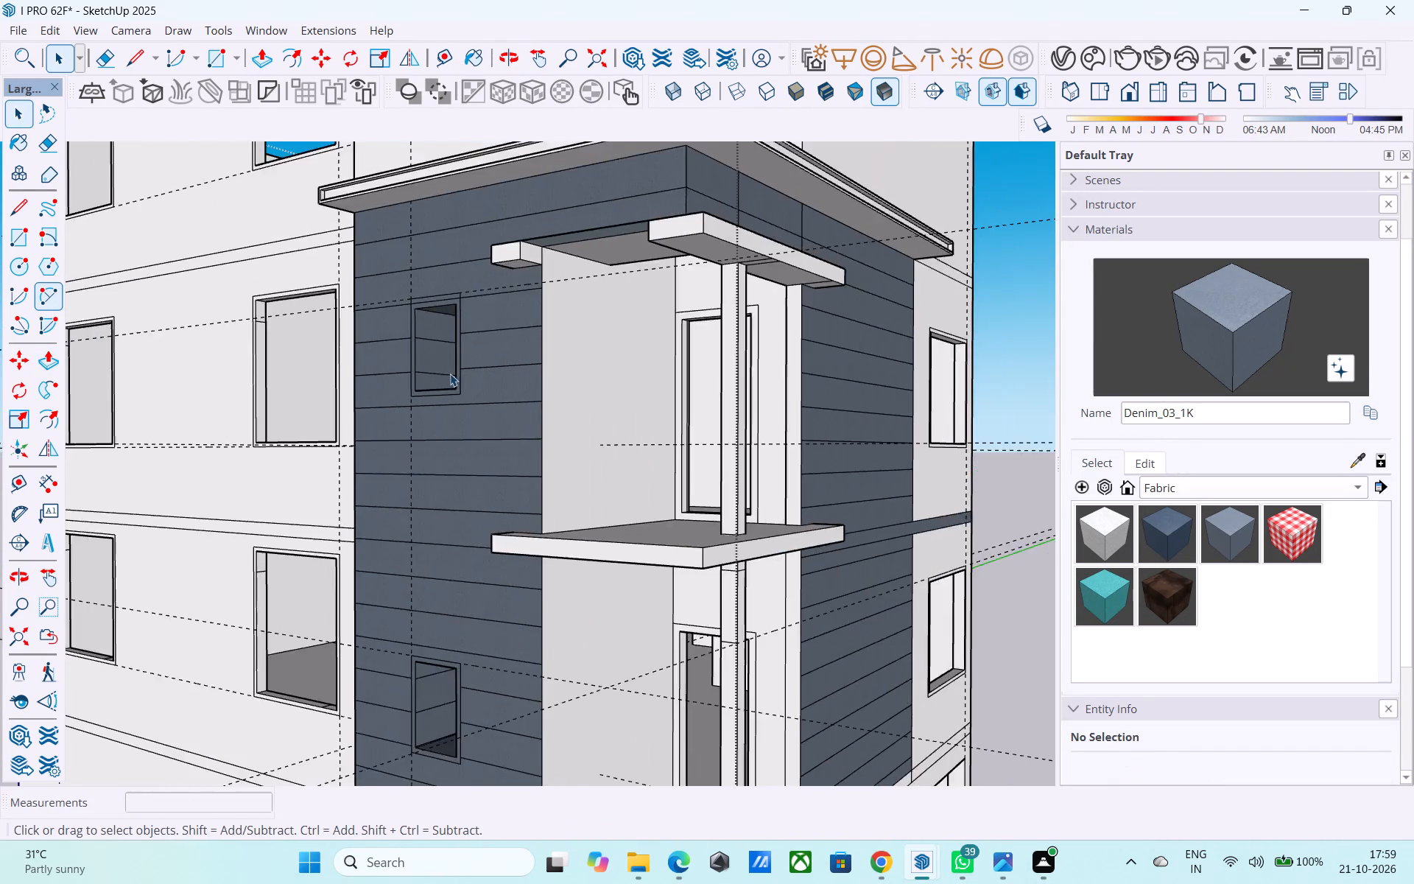
scroll(450, 373, "down", 2)
middle_click_drag(447, 373, 447, 436)
scroll(479, 287, "down", 4)
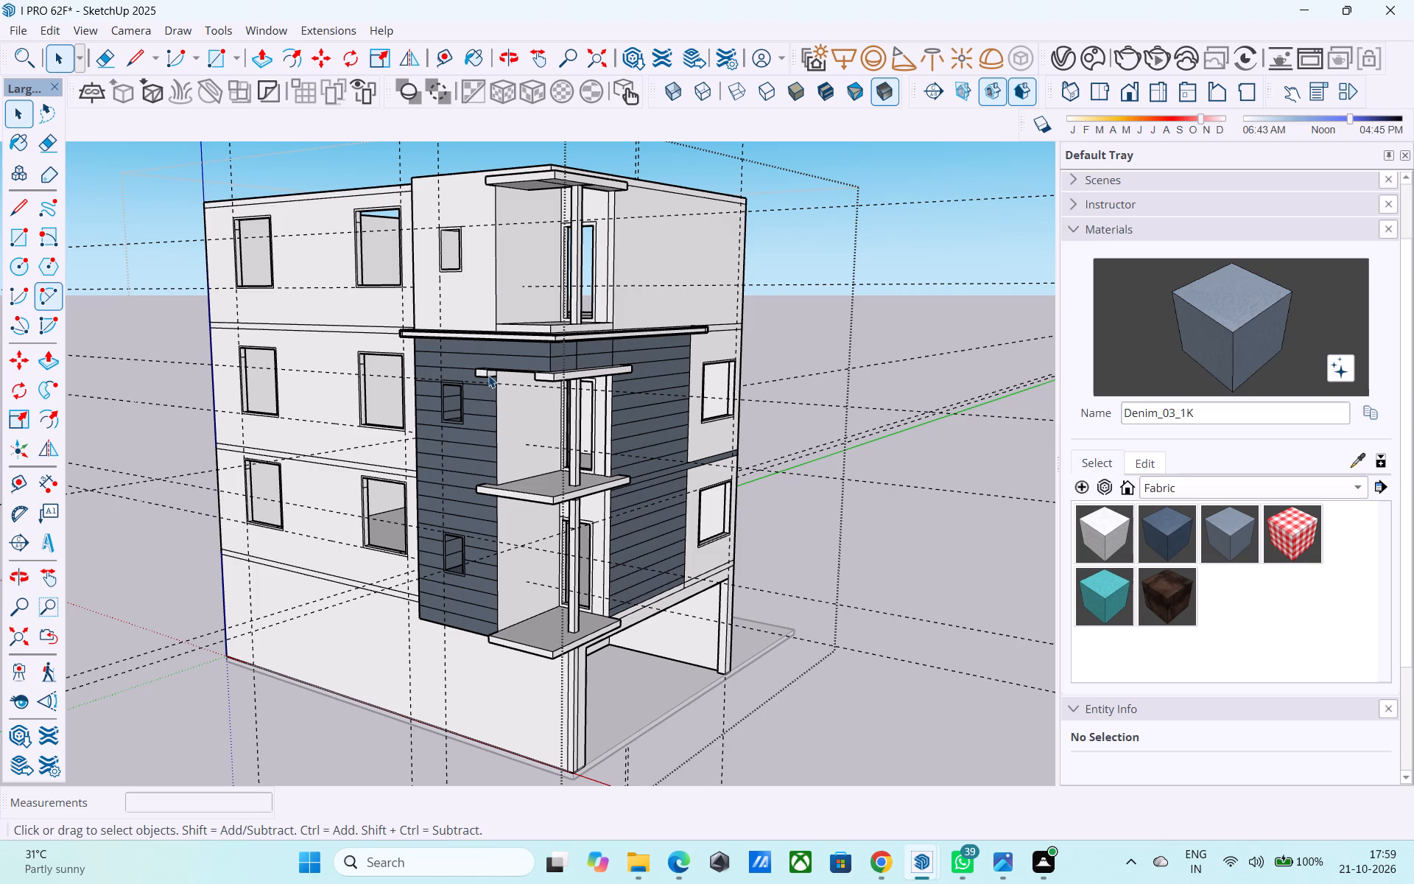
scroll(488, 455, "down", 6)
middle_click_drag(486, 455, 471, 478)
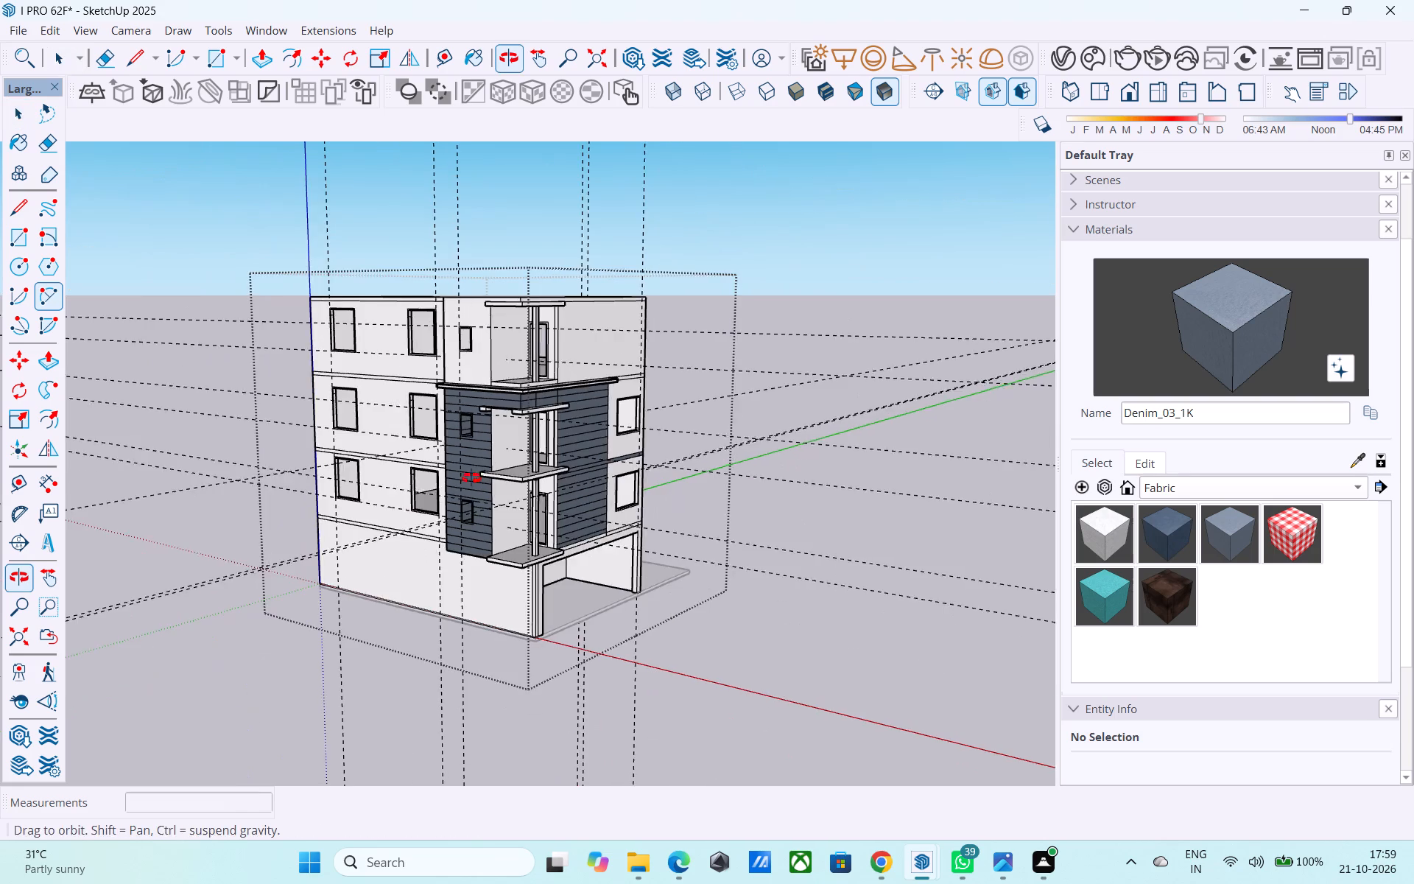
middle_click_drag(471, 478, 466, 496)
scroll(506, 415, "up", 6)
middle_click_drag(507, 401, 611, 371)
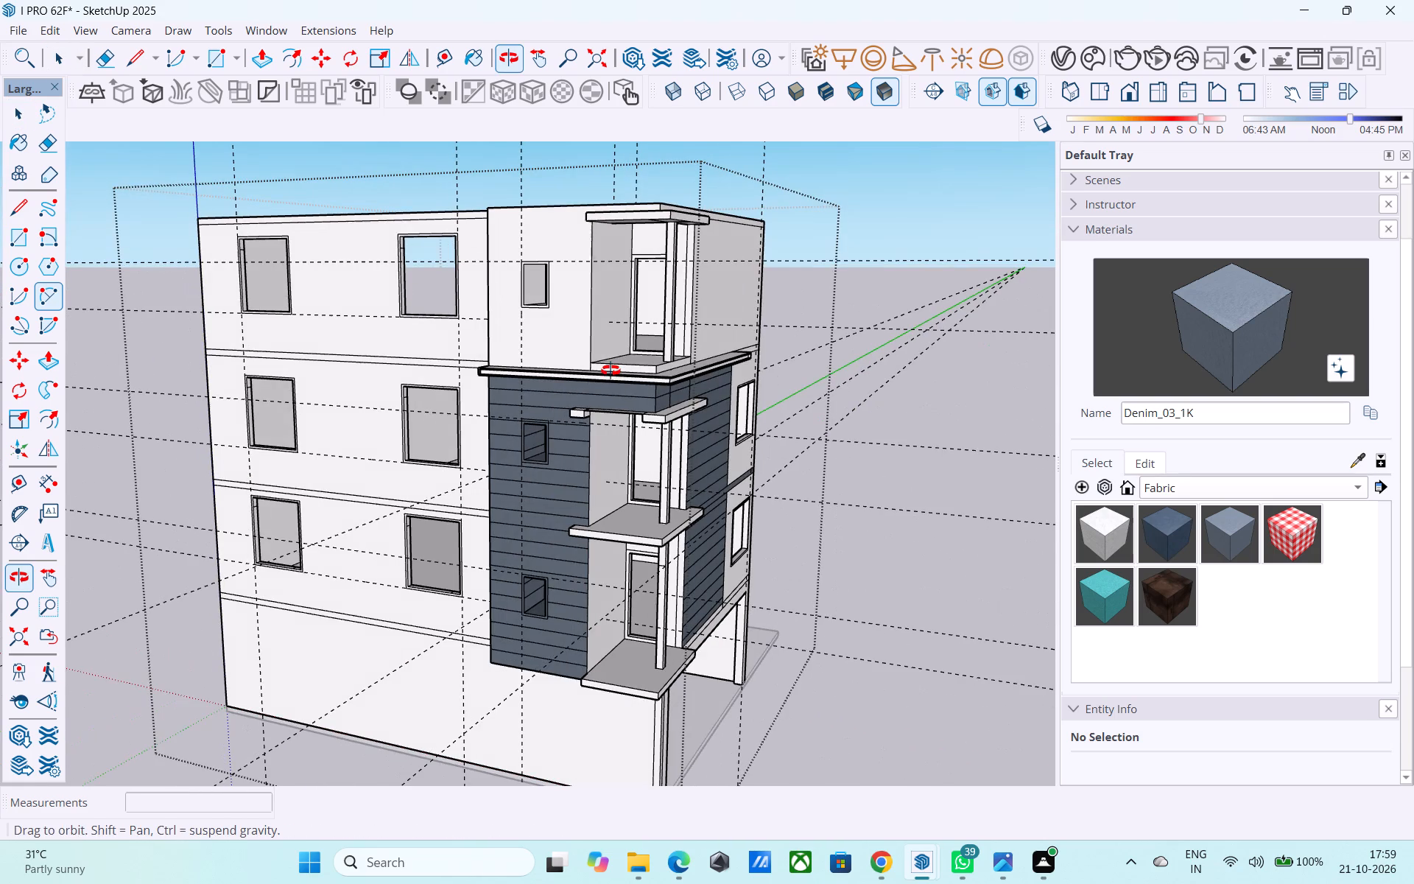
middle_click_drag(611, 371, 306, 383)
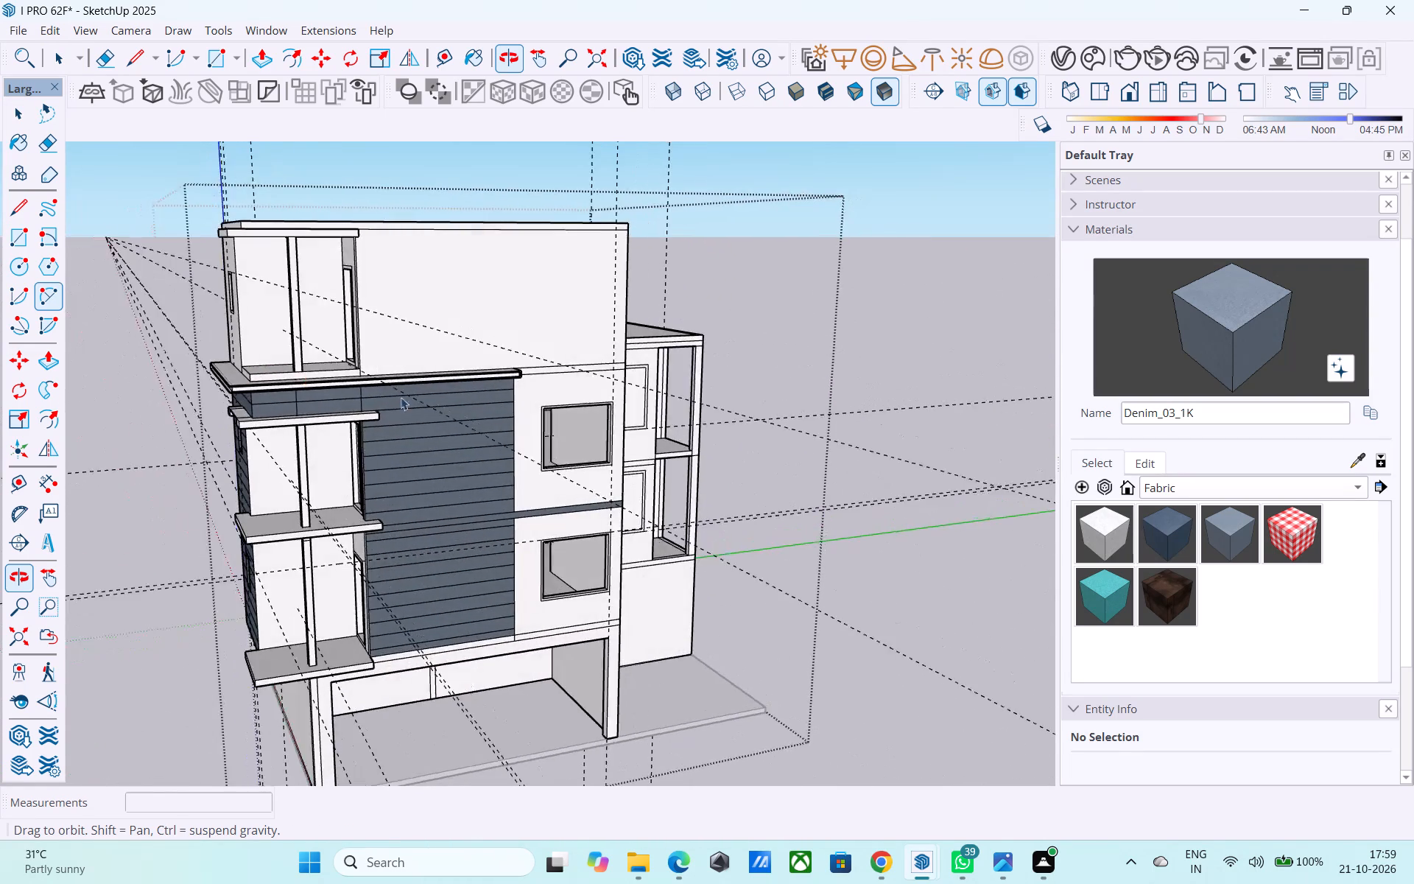
scroll(559, 362, "up", 4)
middle_click_drag(551, 358, 490, 362)
scroll(488, 375, "up", 2)
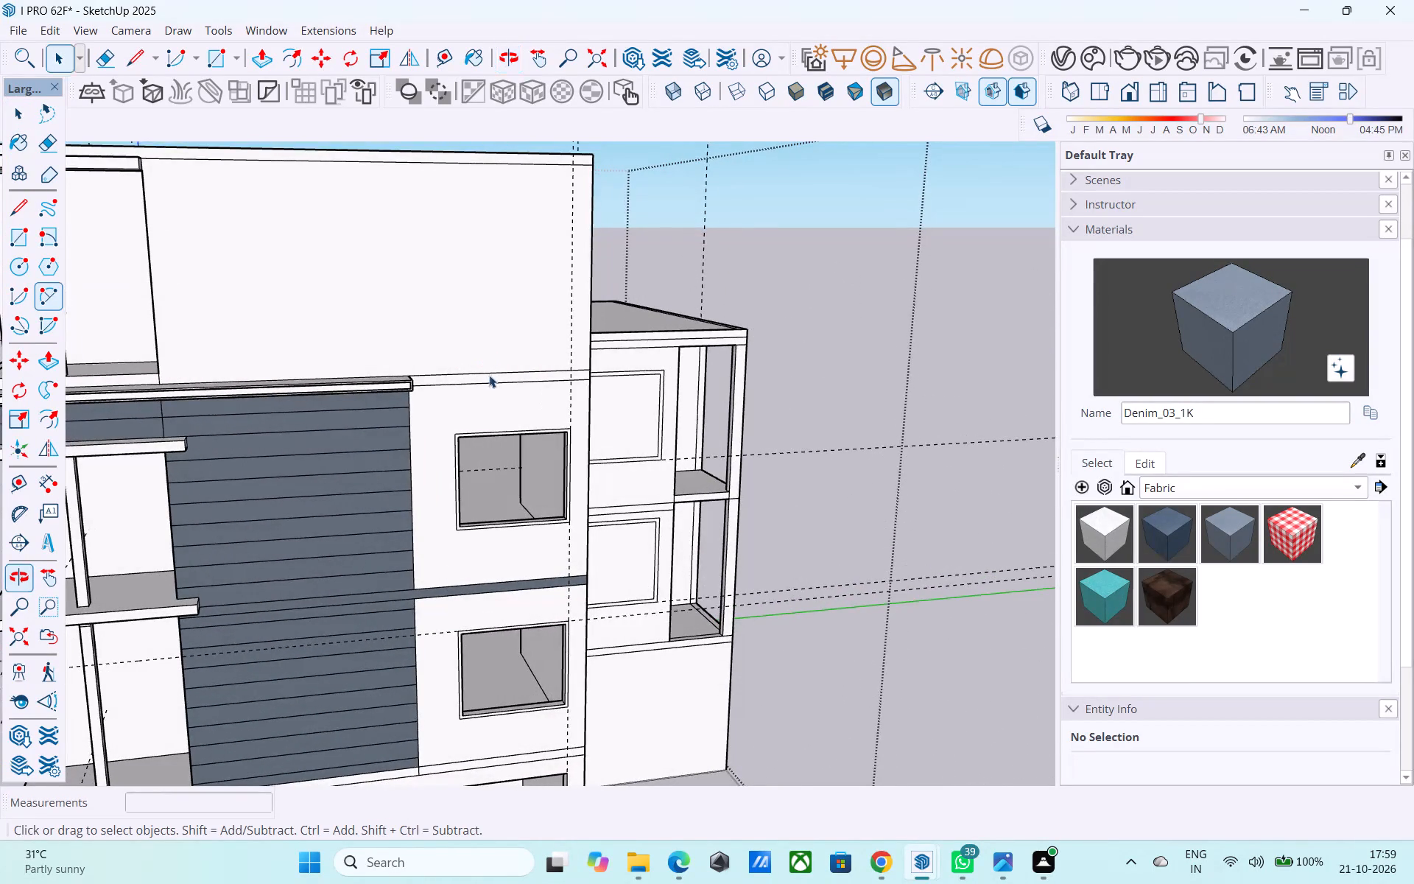
scroll(489, 375, "up", 2)
scroll(489, 375, "down", 5)
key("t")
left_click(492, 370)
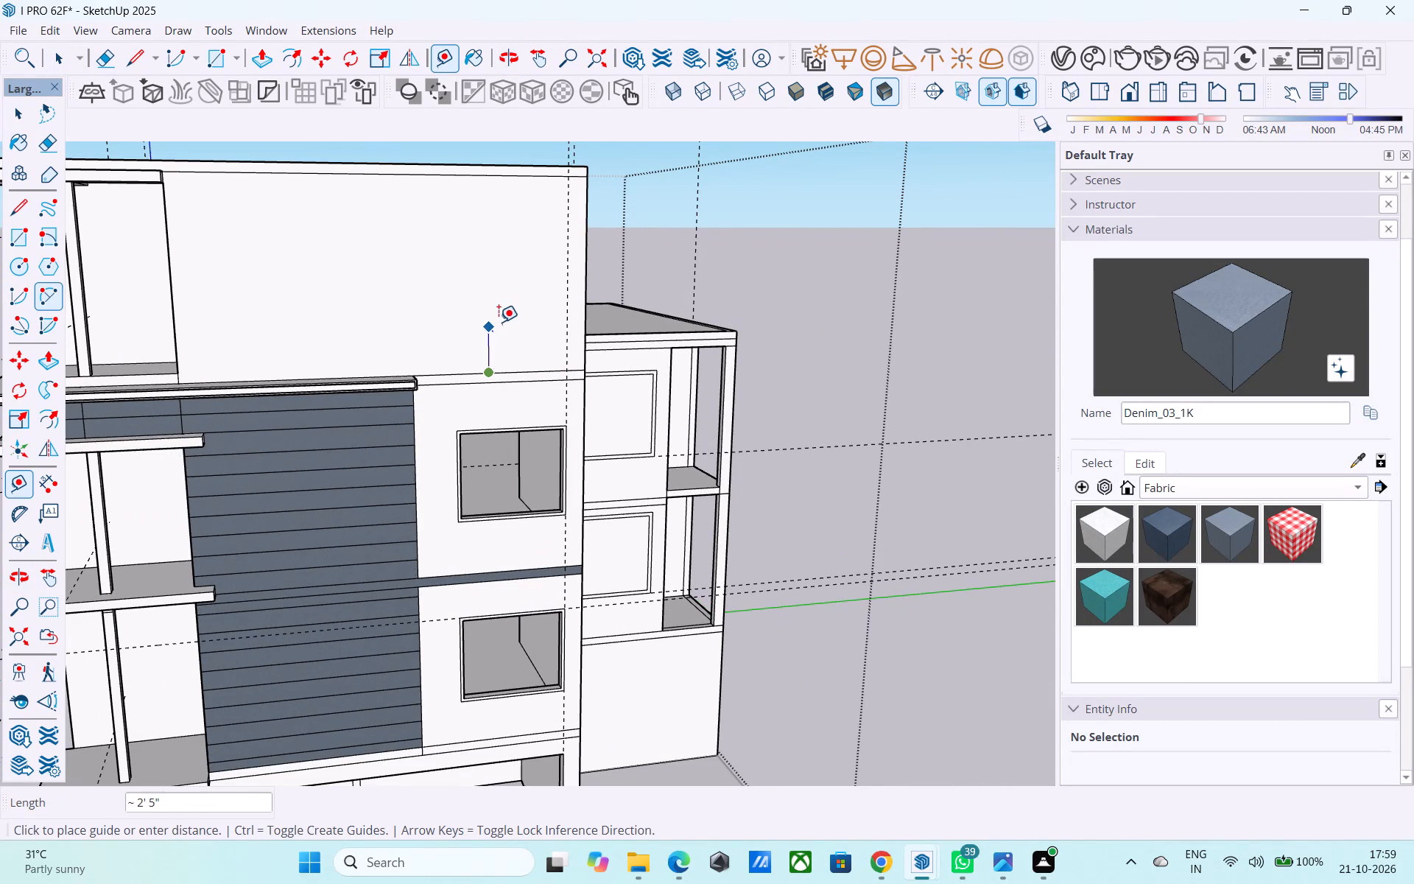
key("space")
Place a horizontal guide 3' above the floor line on the top-floor side wall beyond the cladding.
type("T")
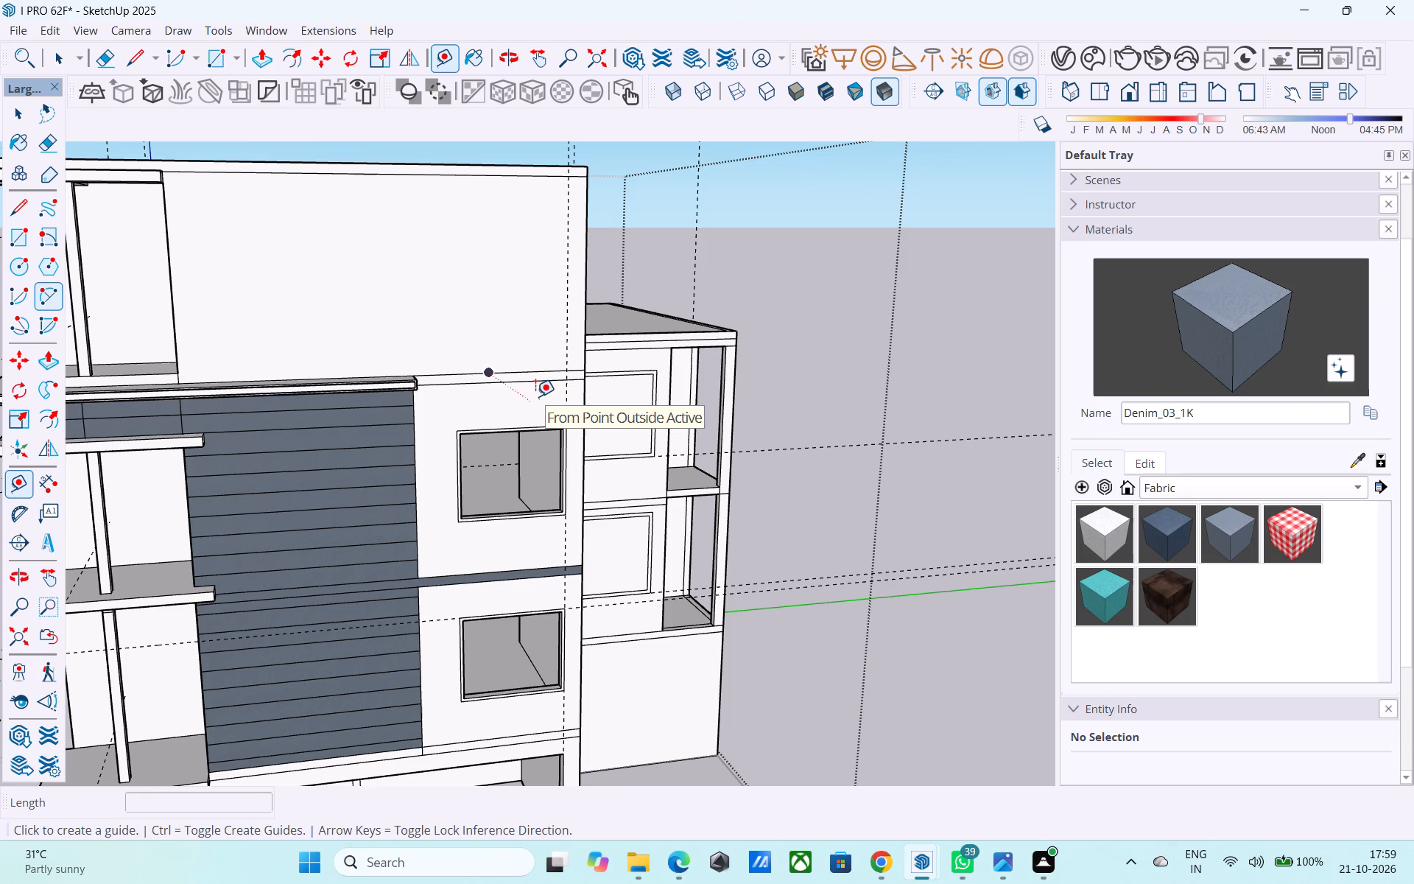
left_click(542, 371)
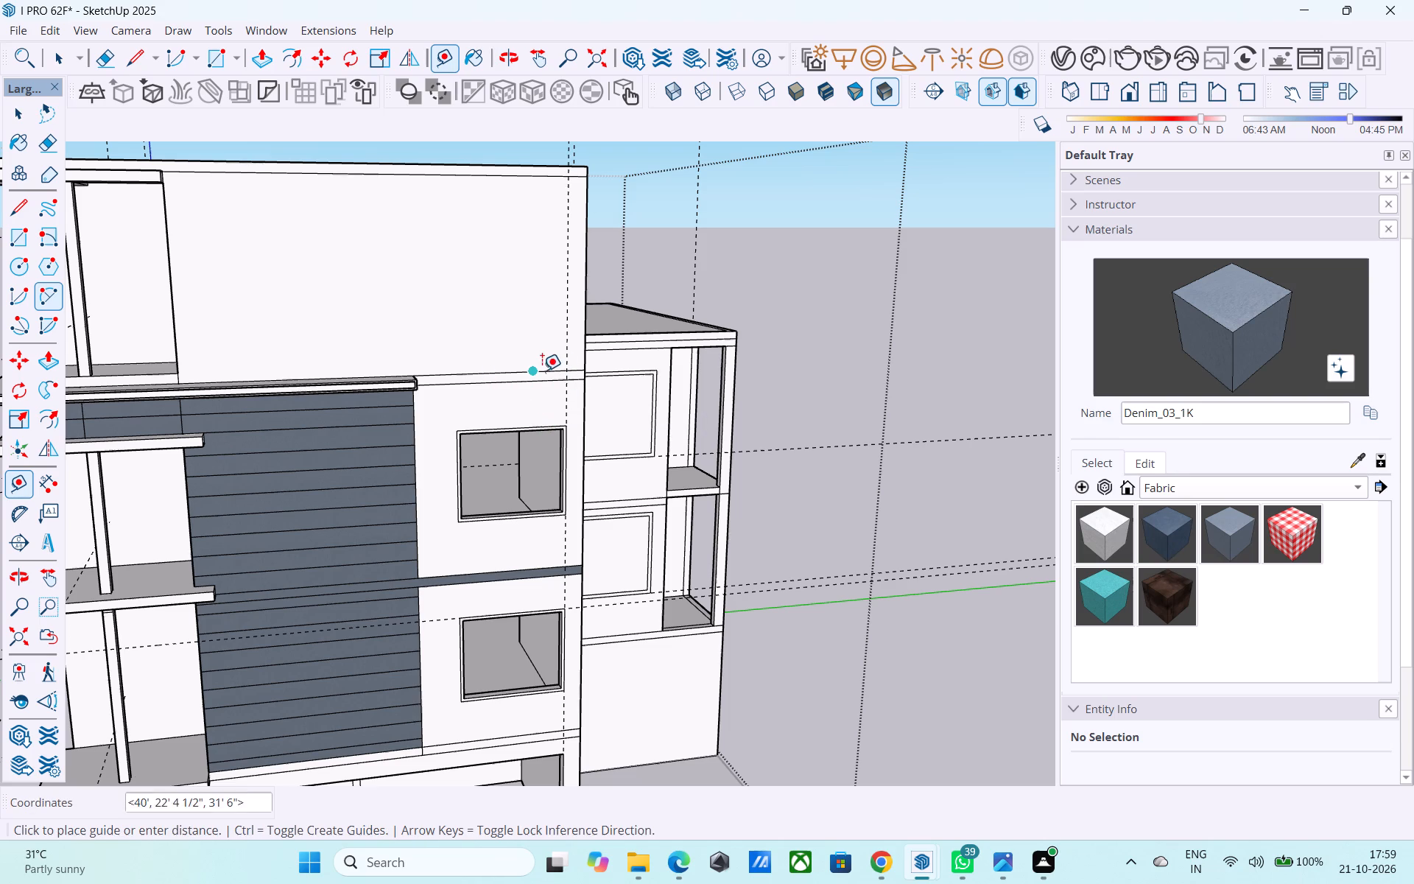
type("3'")
key("Return")
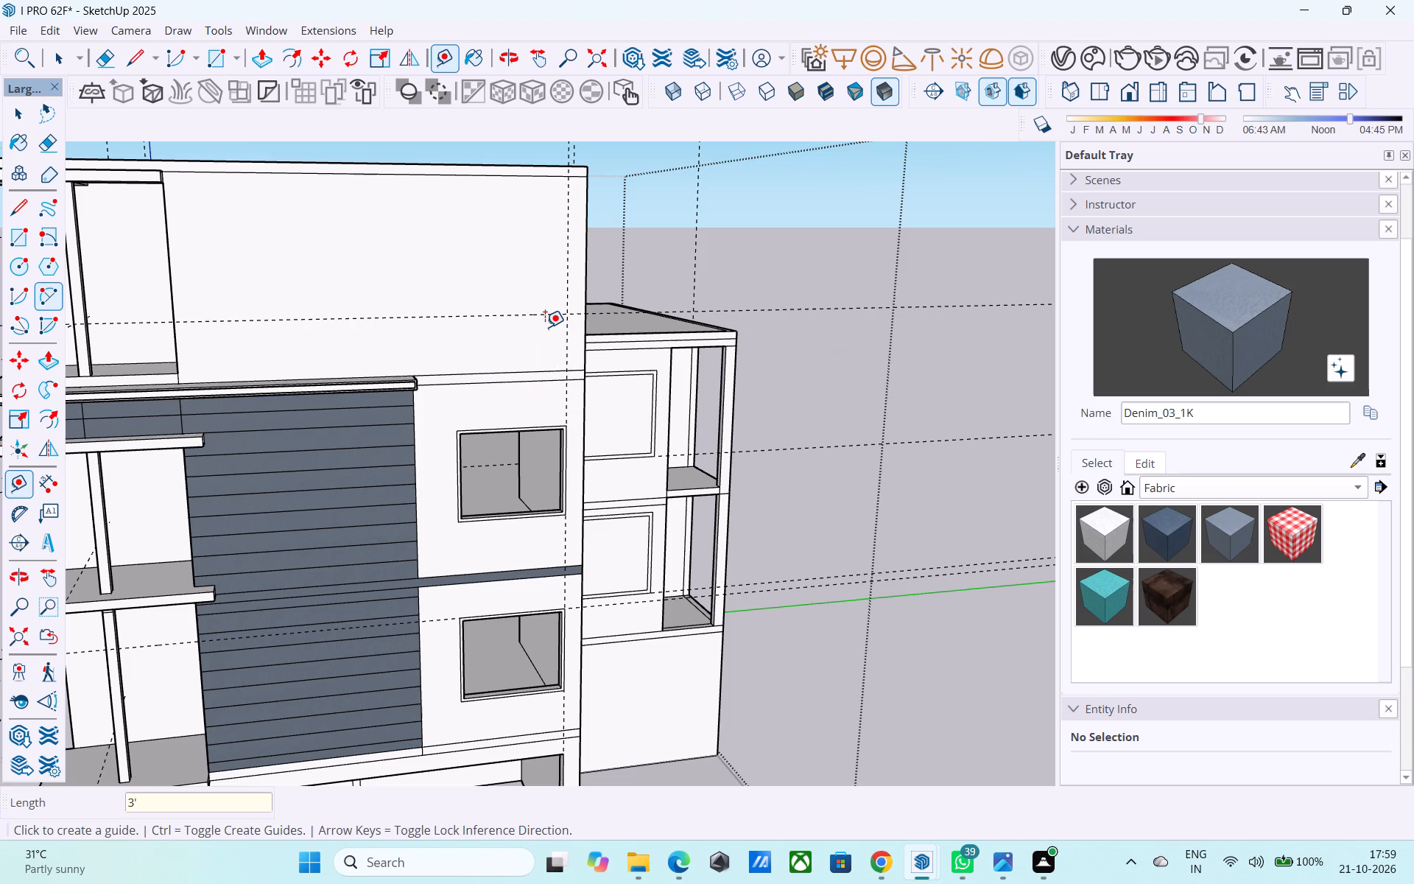
Draw a 6' by 5' window rectangle on the top-floor side wall from the intersection of the sill guide and the vertical guide.
key("r")
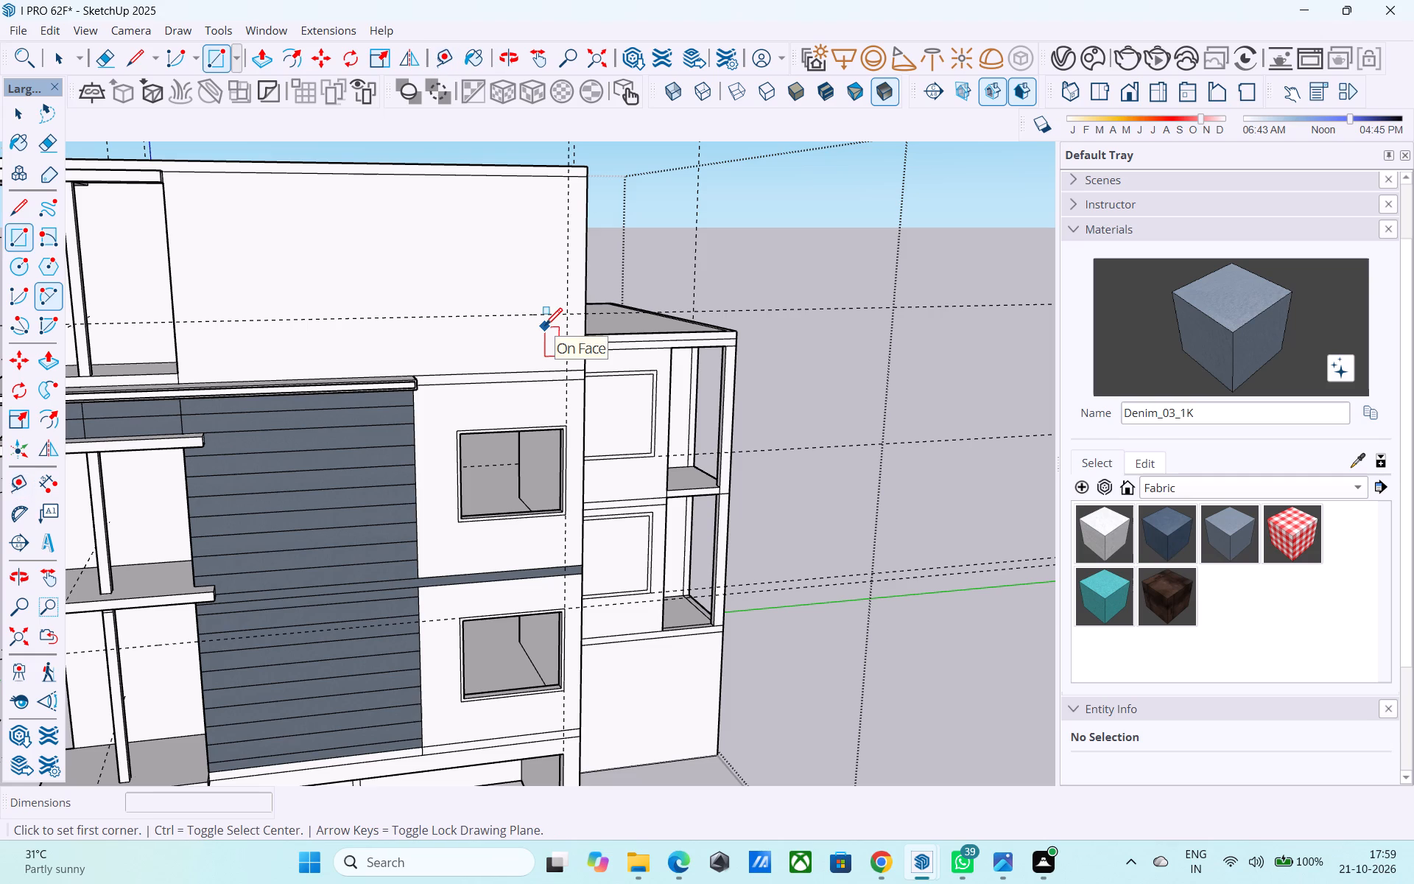
left_click(566, 315)
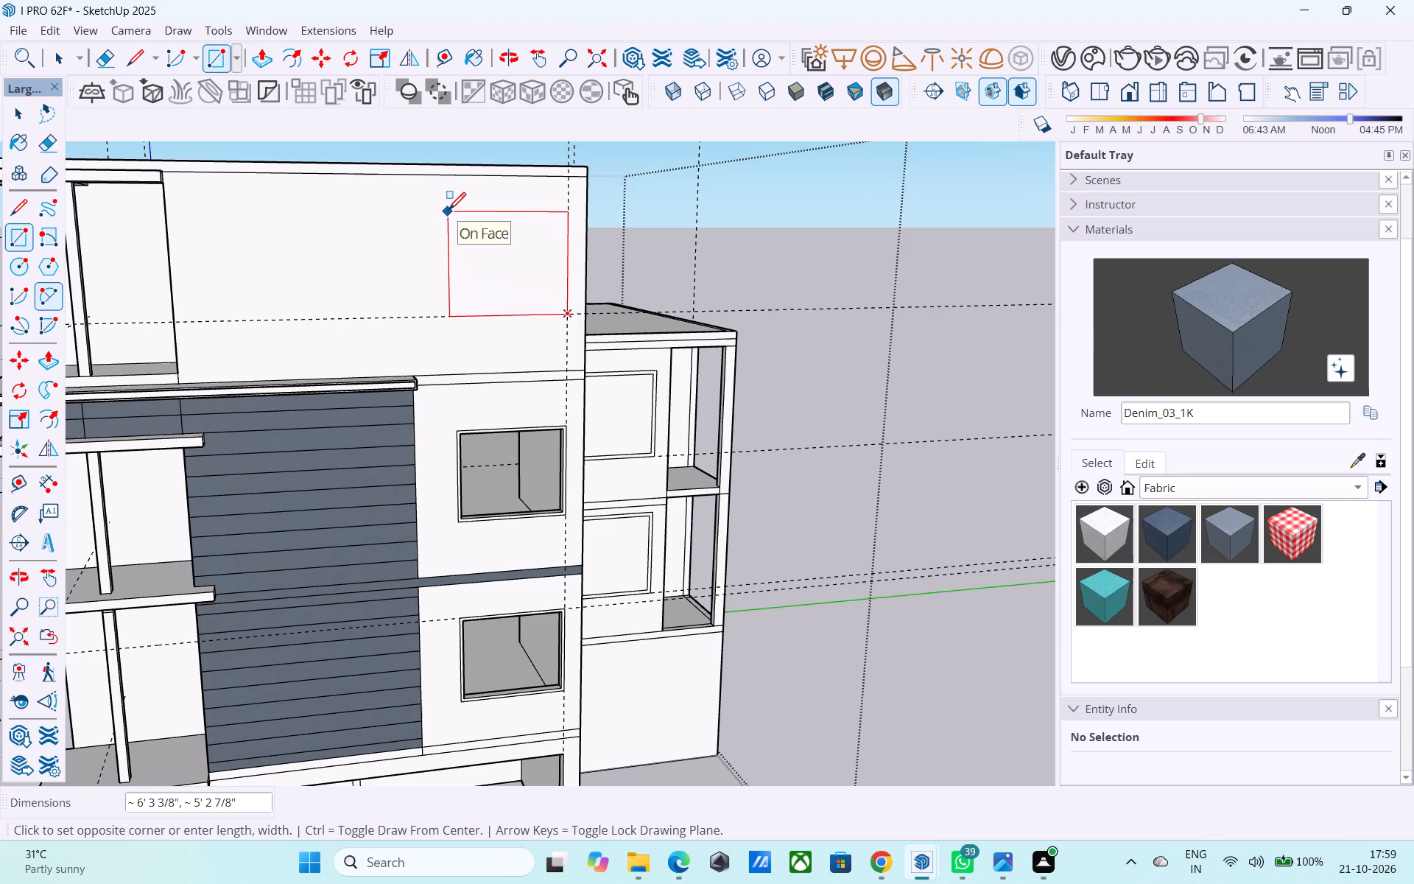
key("Return")
type("6',5'")
key("Return")
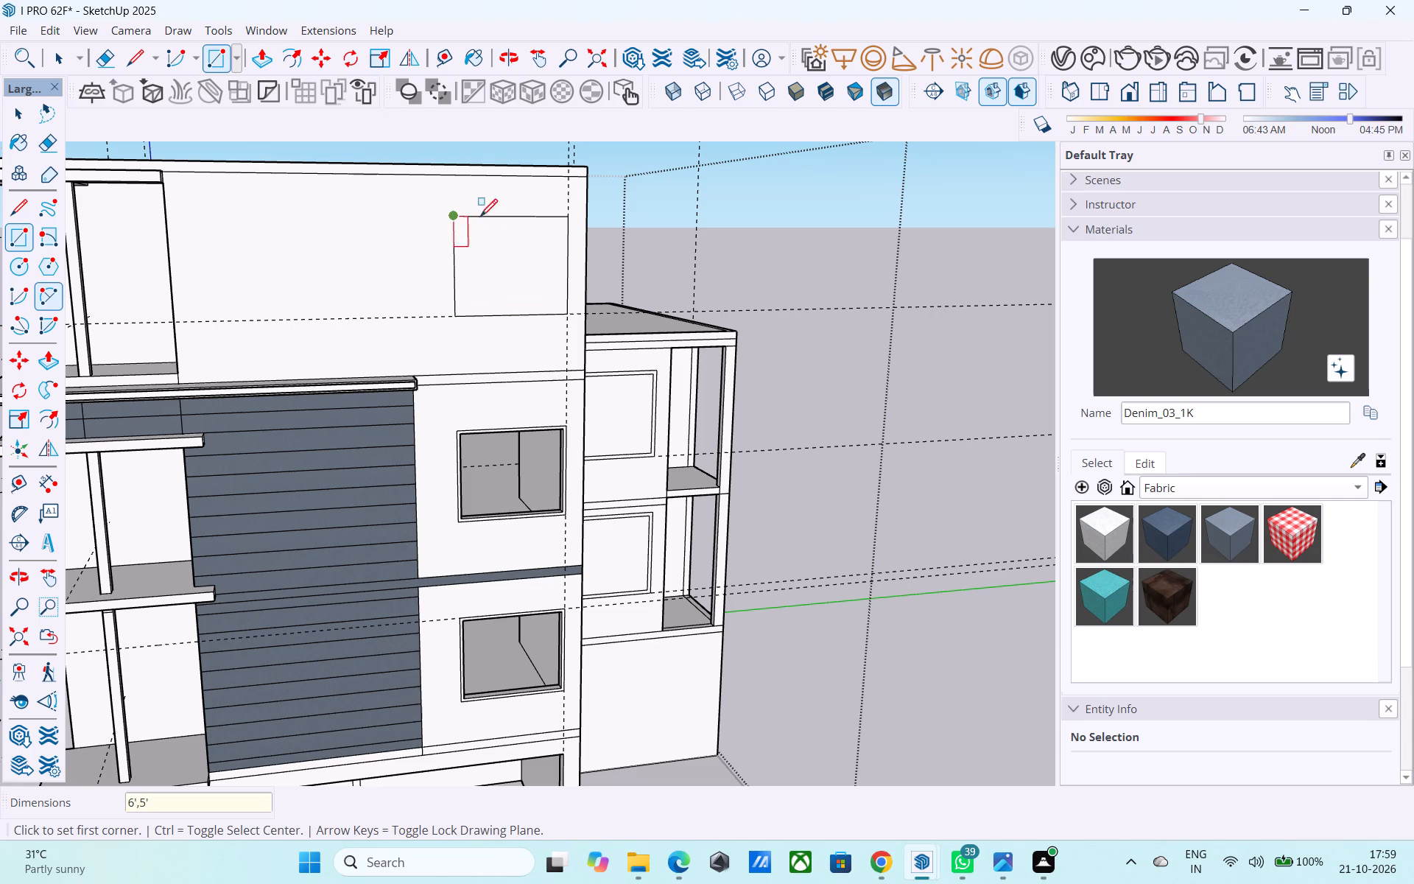
key("space")
Offset the top-floor side window rectangle 2" inward to outline its frame.
middle_click_drag(455, 219, 436, 244)
left_click(465, 279)
scroll(466, 278, "up", 2)
key("f")
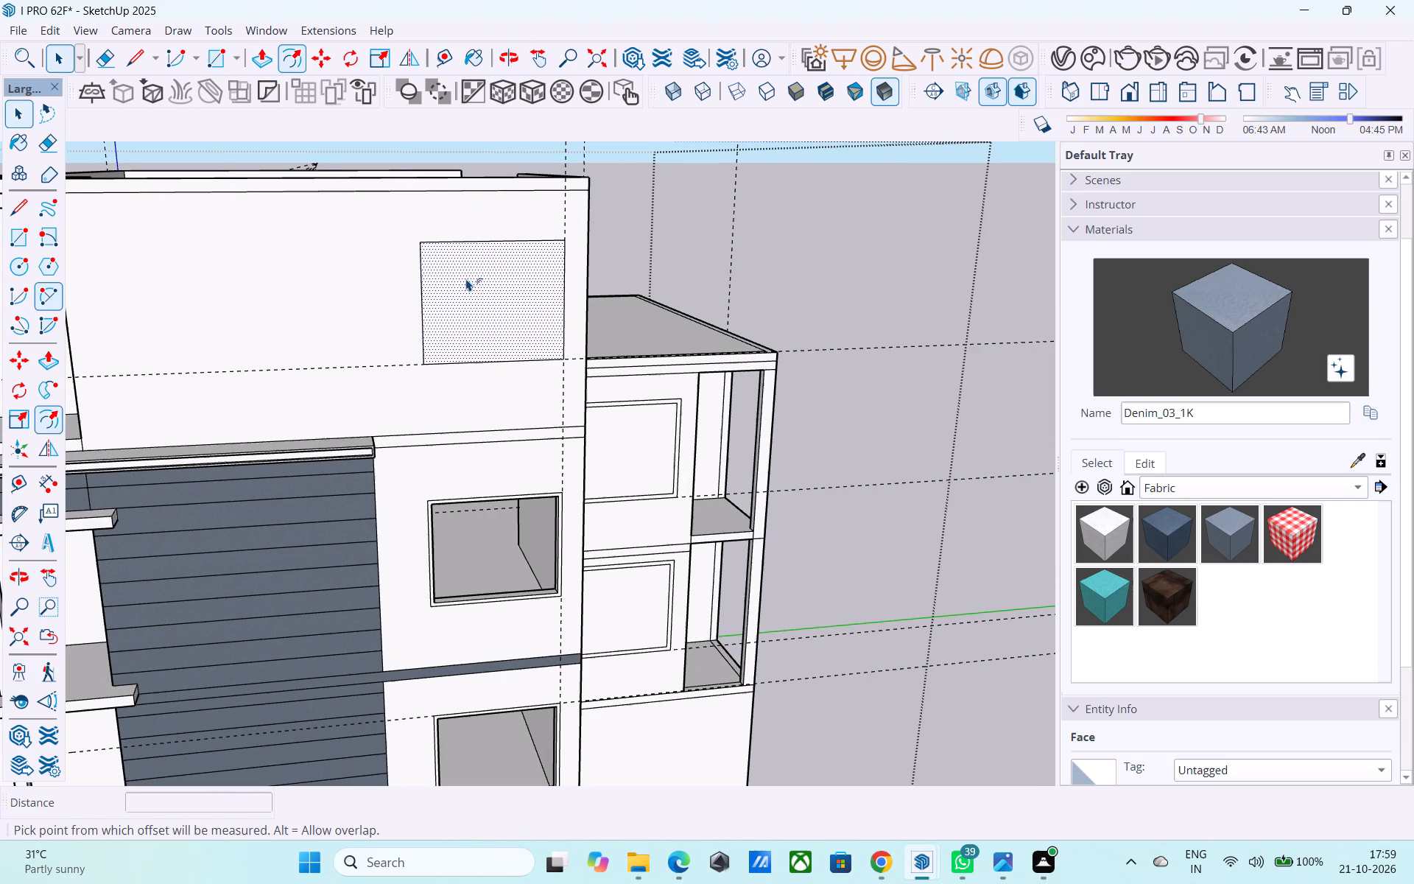
left_click(466, 278)
type("2\"")
key("Return")
key("space")
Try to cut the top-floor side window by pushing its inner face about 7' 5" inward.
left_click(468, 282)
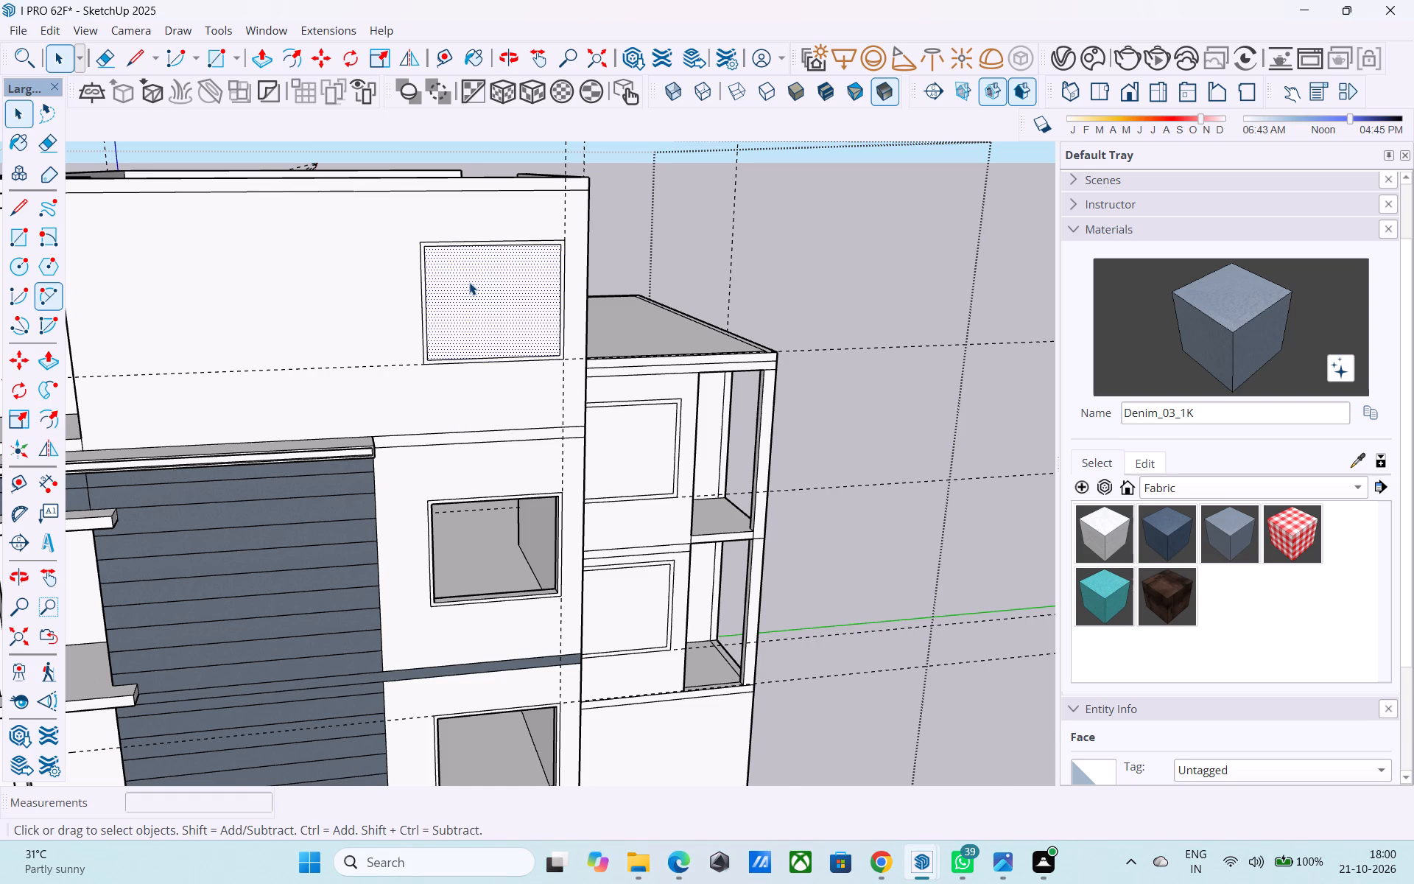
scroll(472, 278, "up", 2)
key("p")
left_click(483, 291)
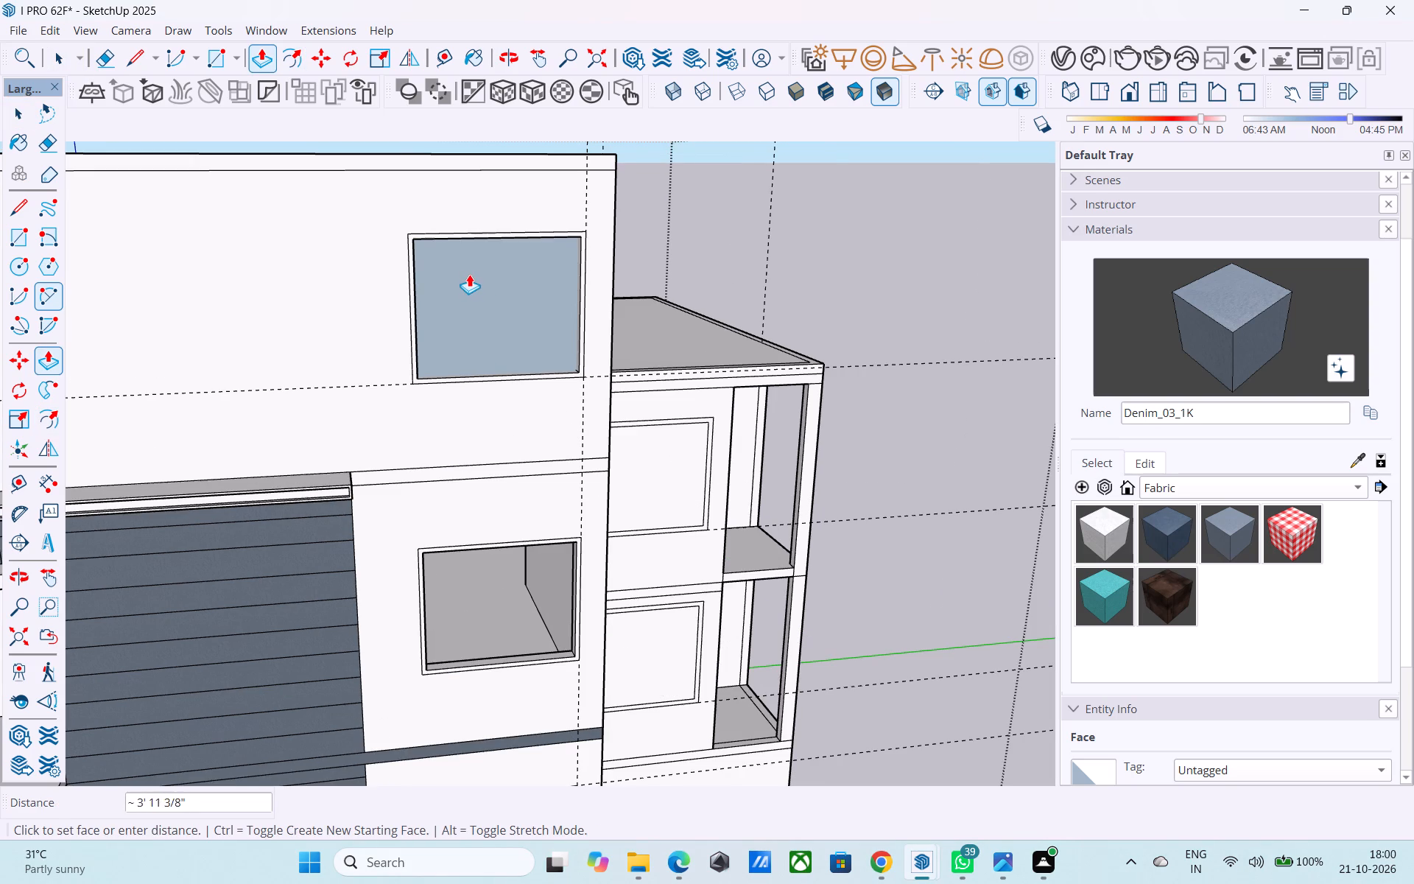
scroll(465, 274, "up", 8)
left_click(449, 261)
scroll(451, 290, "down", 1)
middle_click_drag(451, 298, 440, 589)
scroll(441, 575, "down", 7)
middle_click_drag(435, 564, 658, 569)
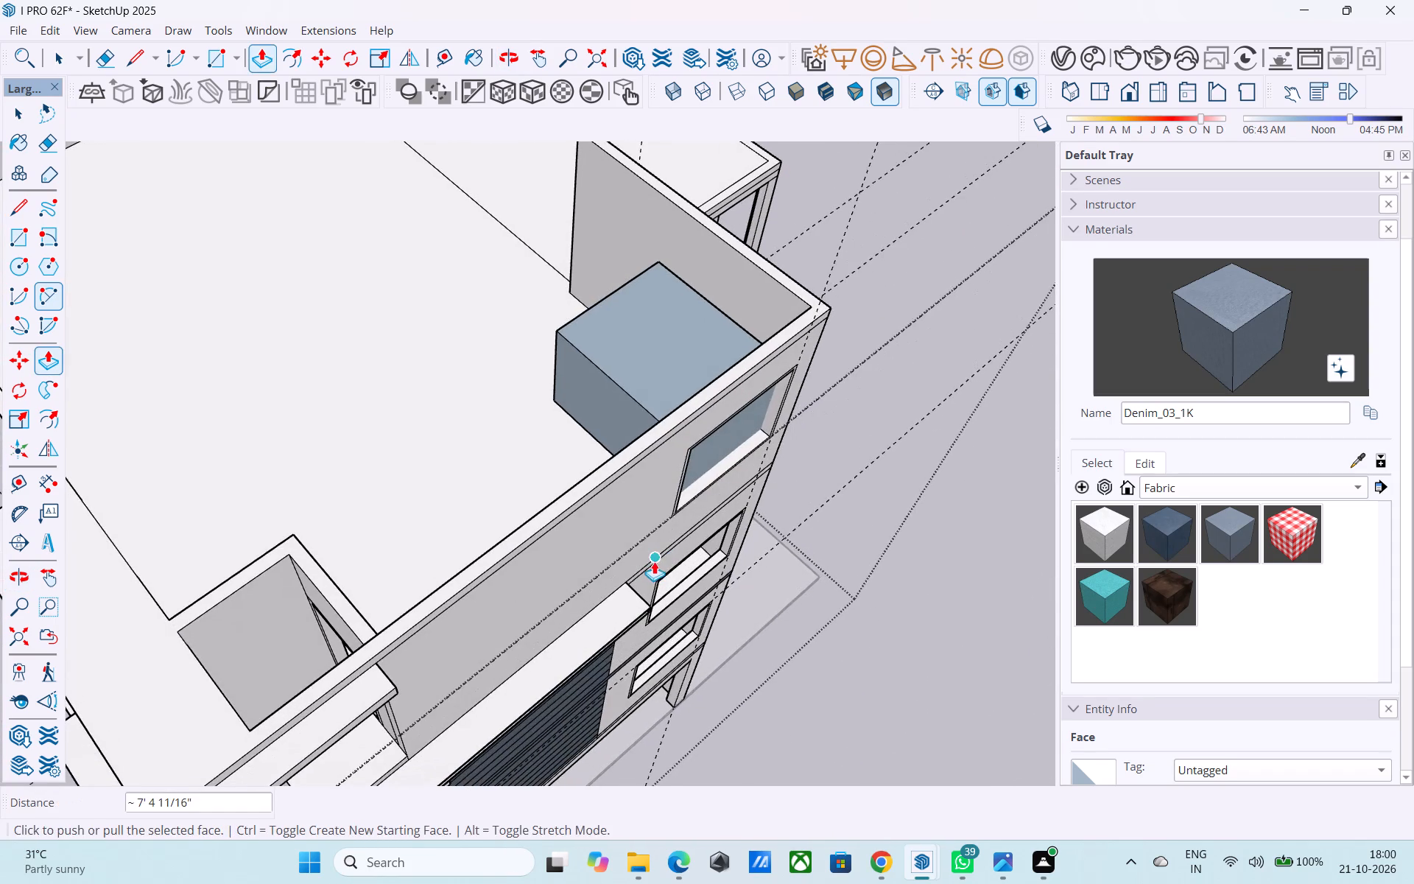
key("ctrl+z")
Push the top-floor side window's inner face 6" inward to cut the opening through the wall.
middle_click_drag(653, 556, 580, 472)
left_click(628, 302)
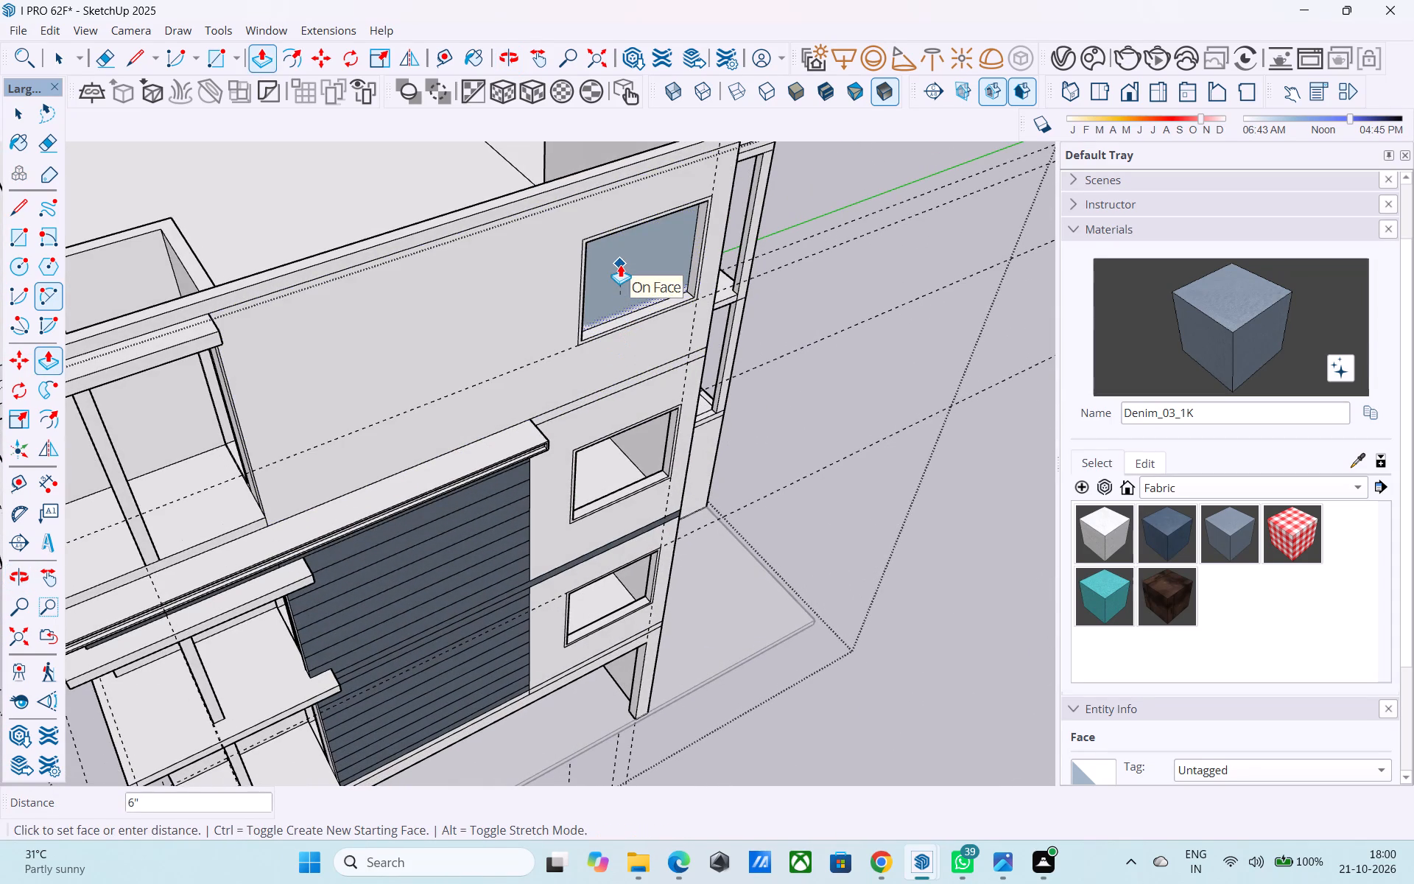
left_click(620, 264)
Examine the side windows, the open top-floor walls and the terrace behind them, ending close to the exposed end of the side wall.
scroll(608, 312, "down", 4)
middle_click_drag(601, 438, 614, 340)
scroll(597, 368, "down", 8)
middle_click_drag(571, 508, 581, 473)
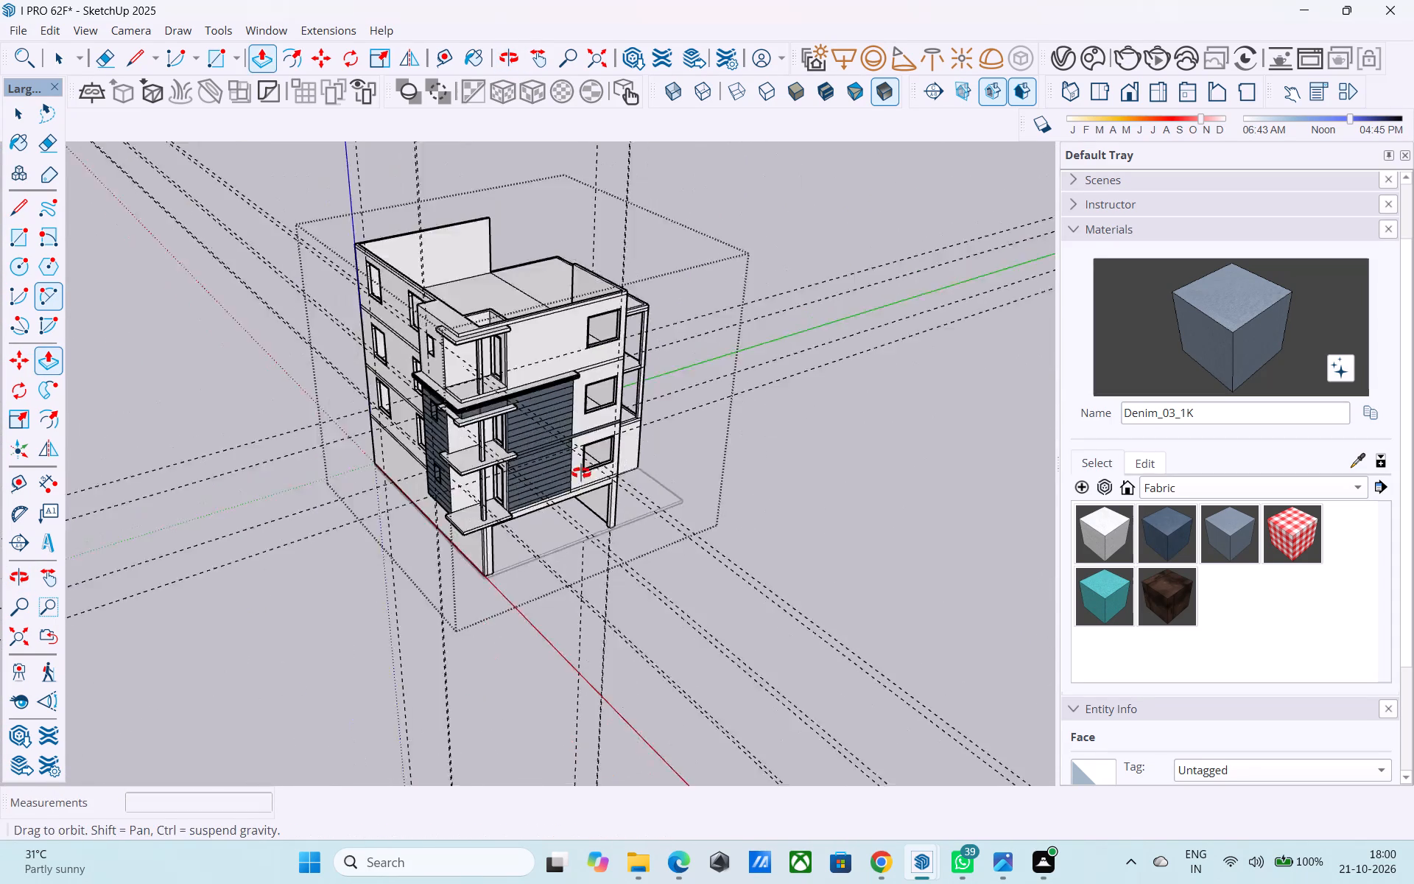
middle_click_drag(581, 473, 589, 328)
scroll(541, 172, "up", 13)
middle_click_drag(531, 233, 520, 180)
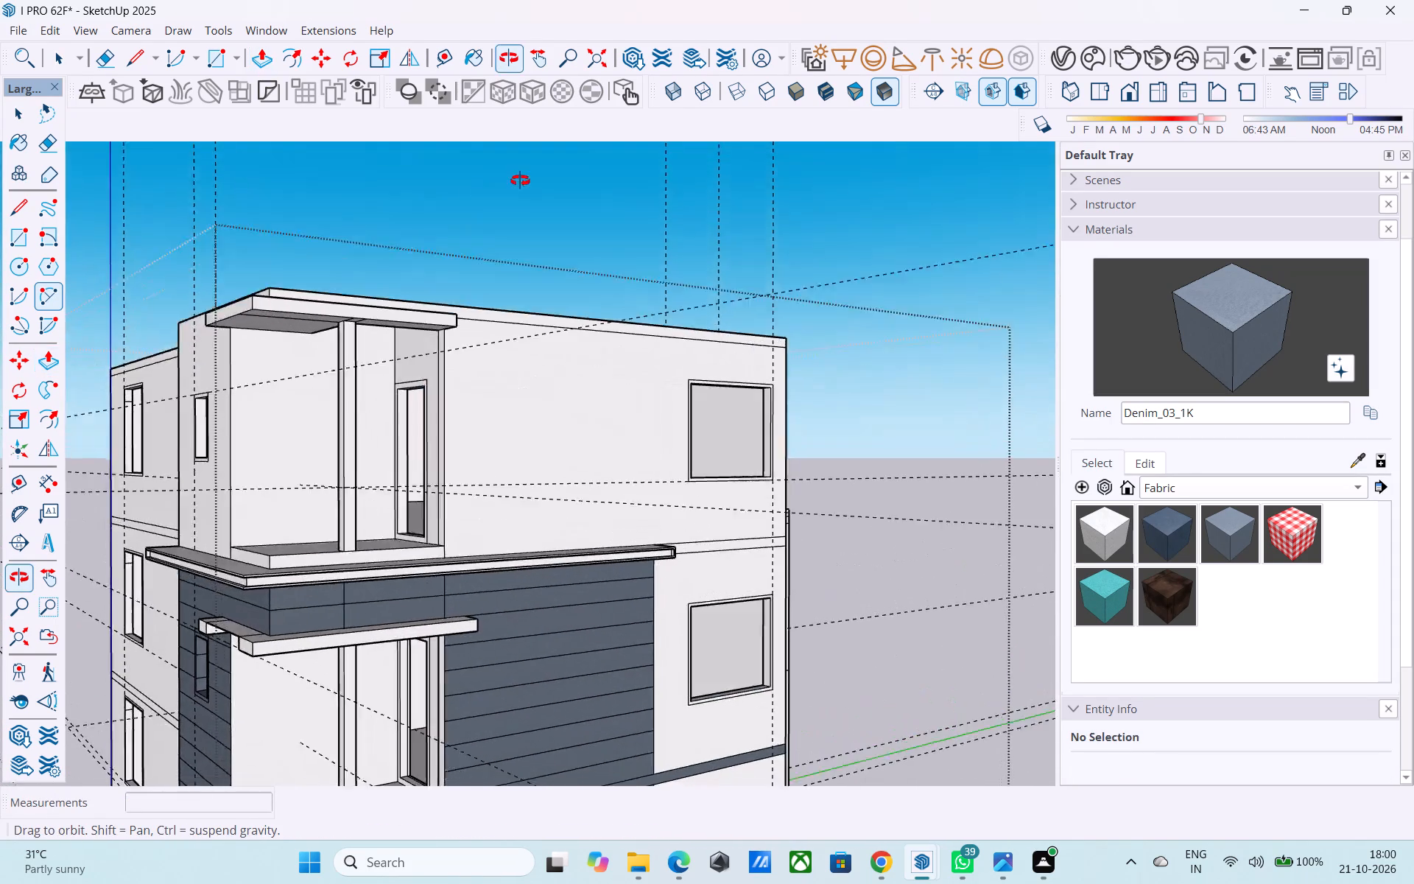
middle_click_drag(520, 180, 472, 188)
scroll(471, 197, "down", 4)
middle_click_drag(535, 213, 396, 231)
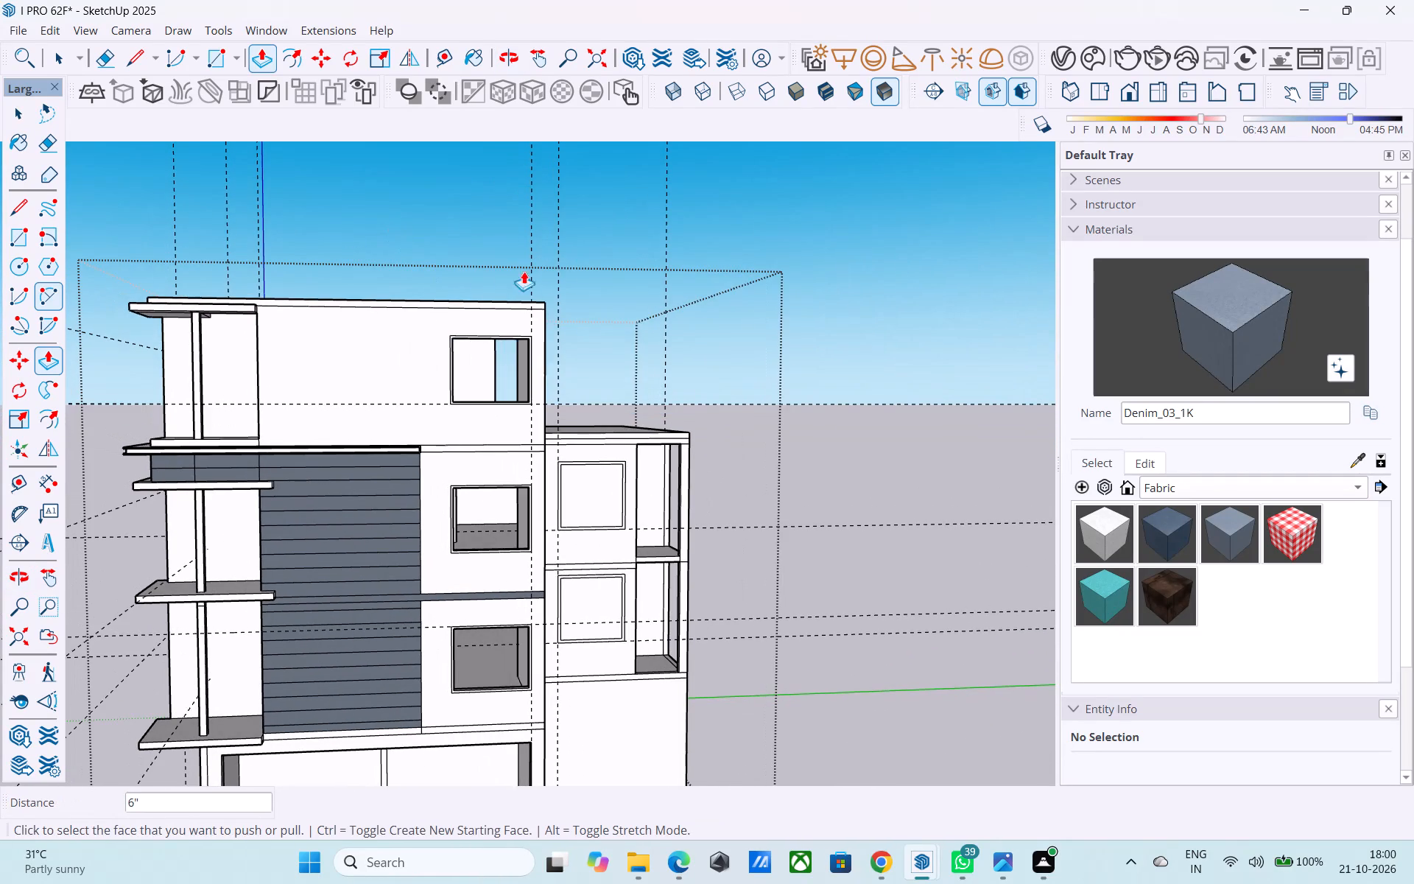
scroll(544, 269, "down", 1)
middle_click_drag(541, 275, 518, 340)
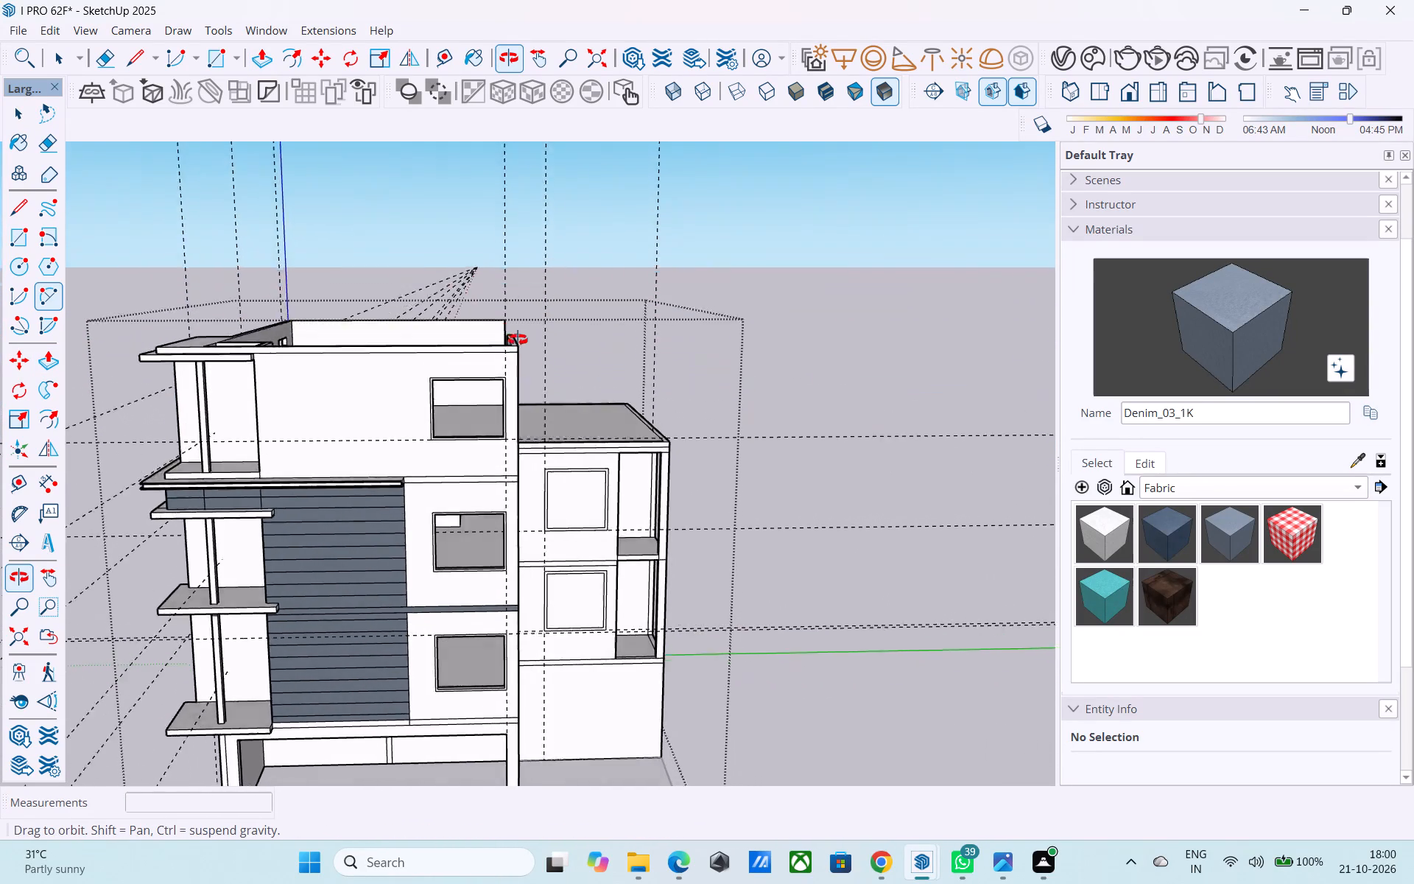
middle_click_drag(518, 340, 697, 438)
scroll(520, 351, "down", 1)
scroll(527, 438, "up", 1)
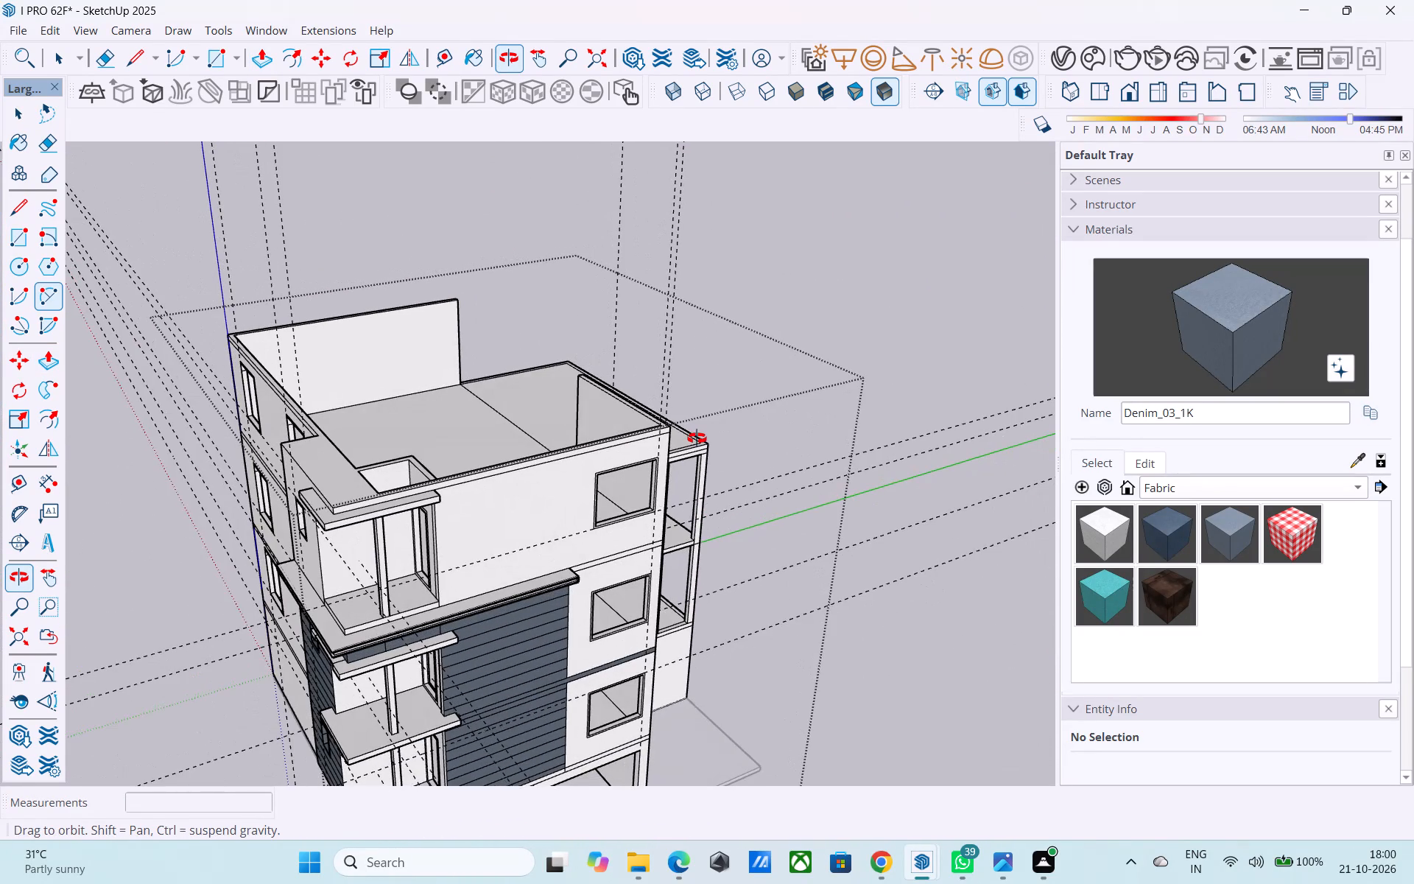
middle_click_drag(697, 438, 384, 492)
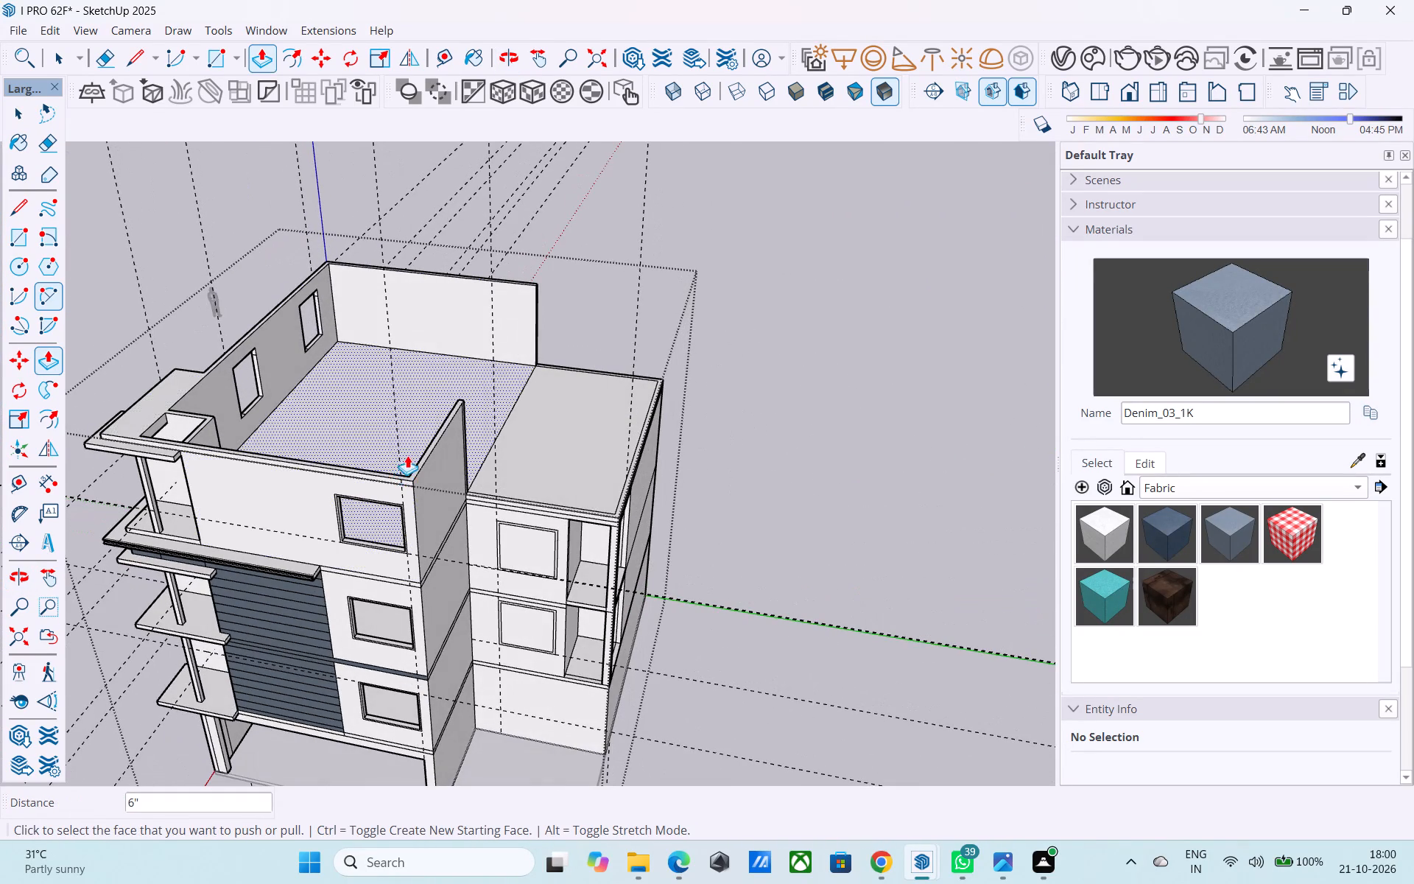
scroll(483, 420, "down", 1)
middle_click_drag(483, 418, 349, 456)
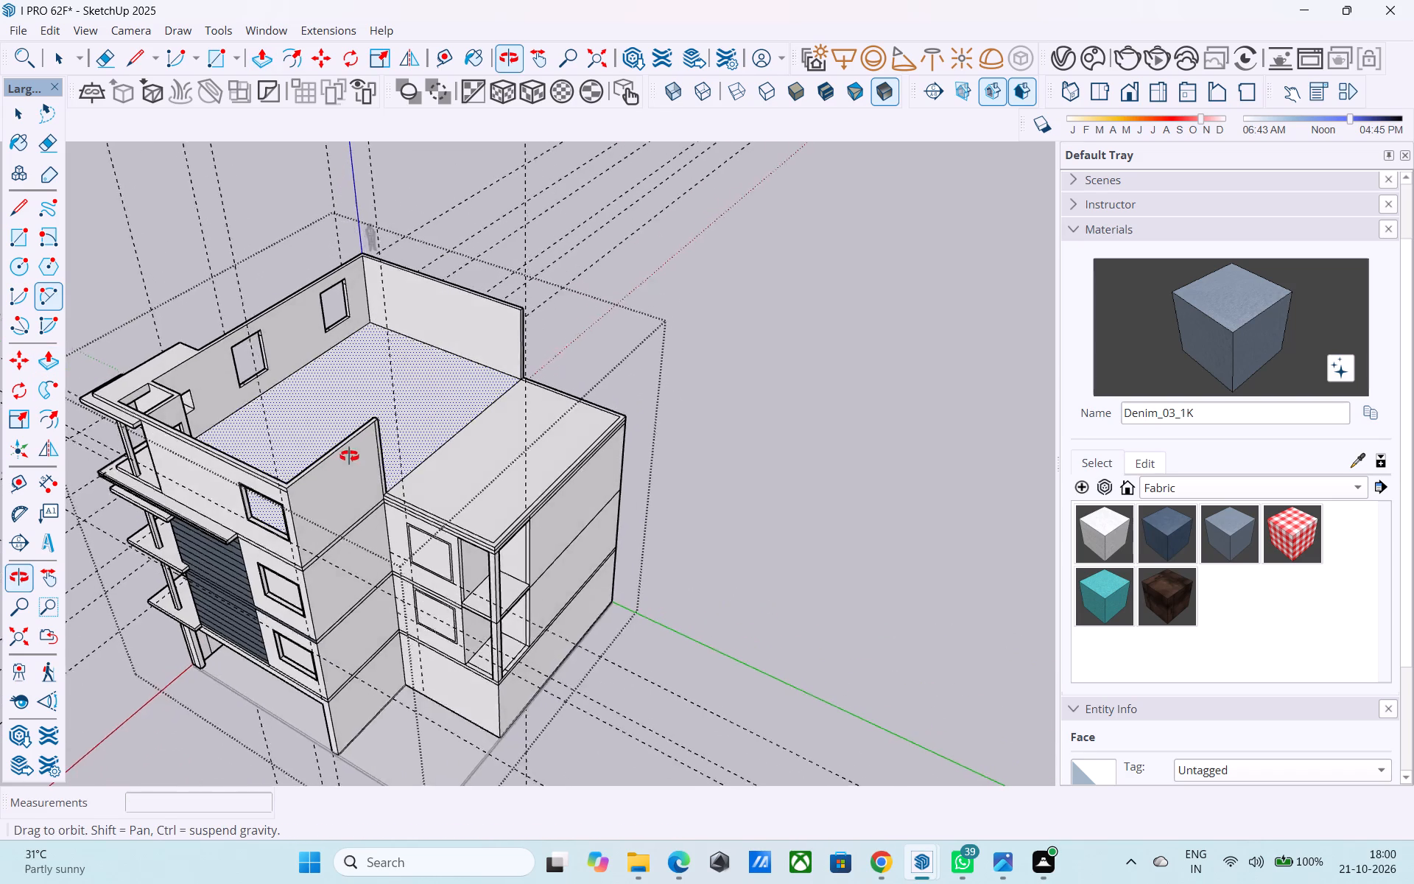
middle_click_drag(349, 456, 351, 453)
scroll(358, 447, "up", 8)
middle_click_drag(448, 371, 445, 380)
scroll(692, 303, "down", 11)
middle_click_drag(760, 361, 679, 379)
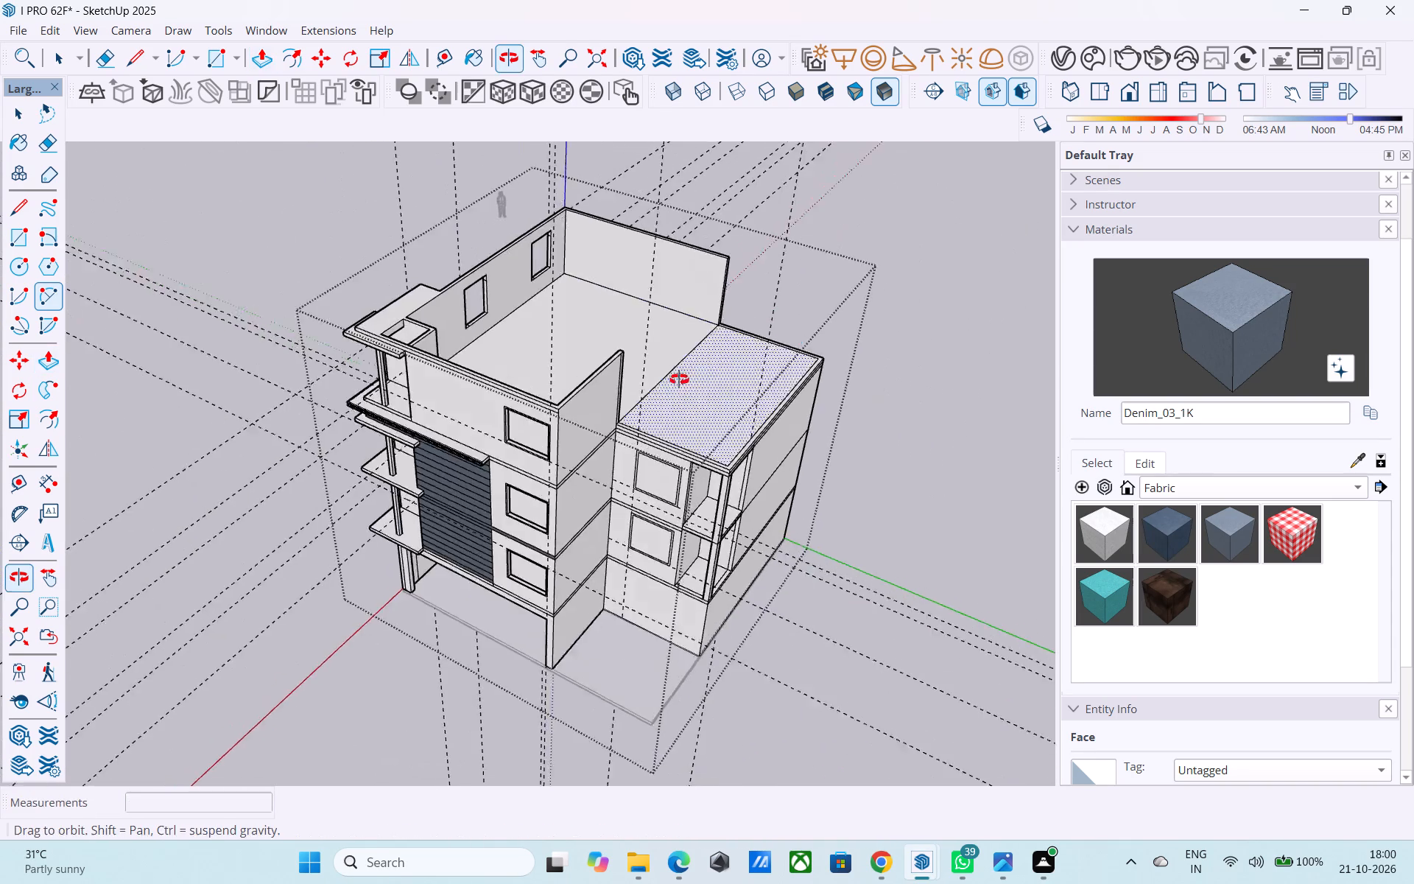
middle_click_drag(679, 379, 205, 373)
scroll(238, 344, "up", 6)
middle_click_drag(453, 362, 269, 356)
scroll(303, 309, "up", 10)
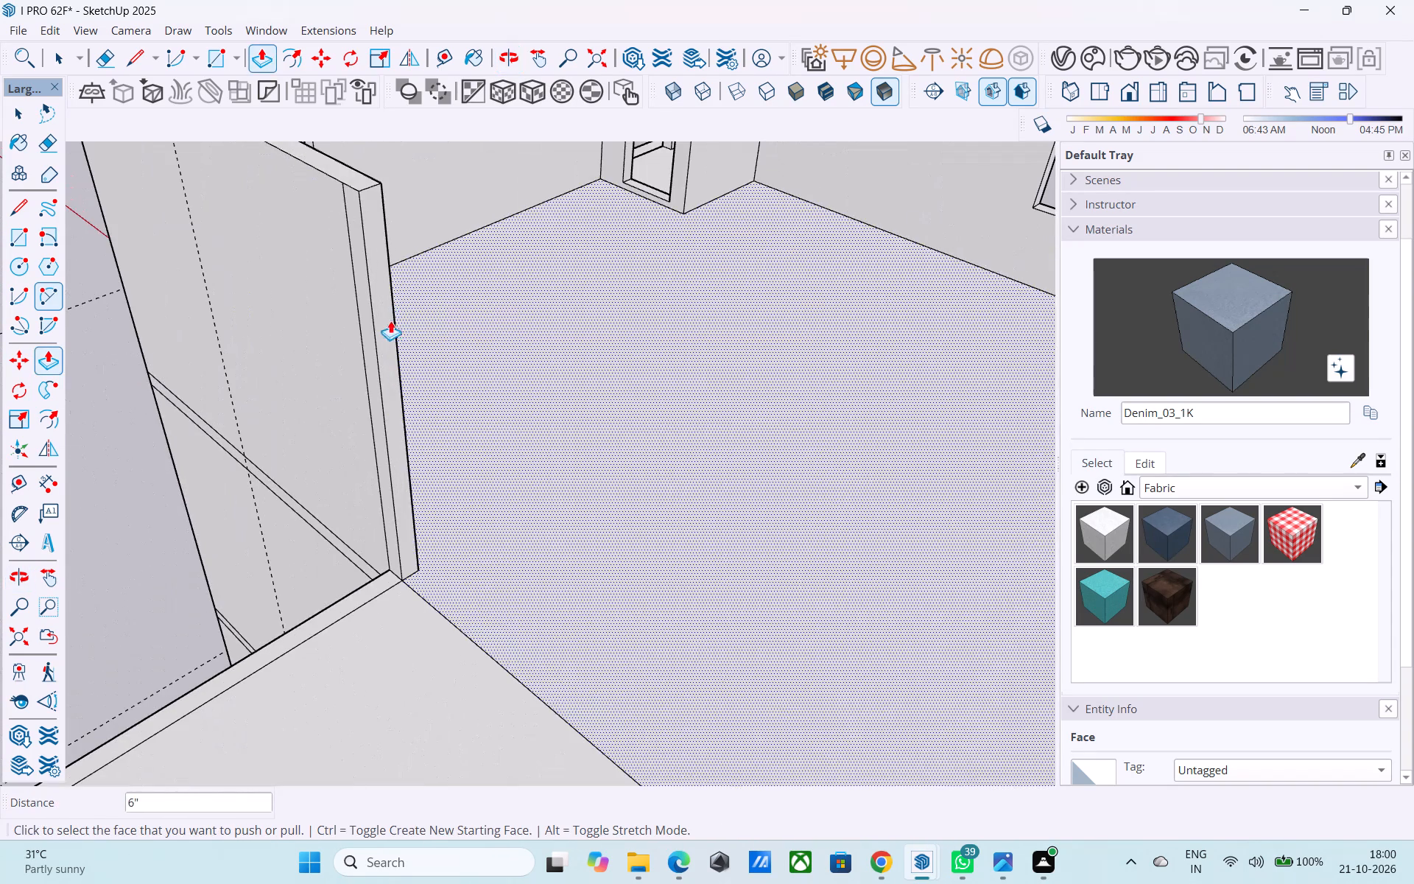
Extend the exposed end of the top-floor side wall 26' 3" to meet the opposite wall.
left_click(390, 320)
scroll(390, 323, "down", 8)
middle_click_drag(477, 355, 623, 323)
scroll(520, 330, "down", 9)
middle_click_drag(601, 361, 826, 432)
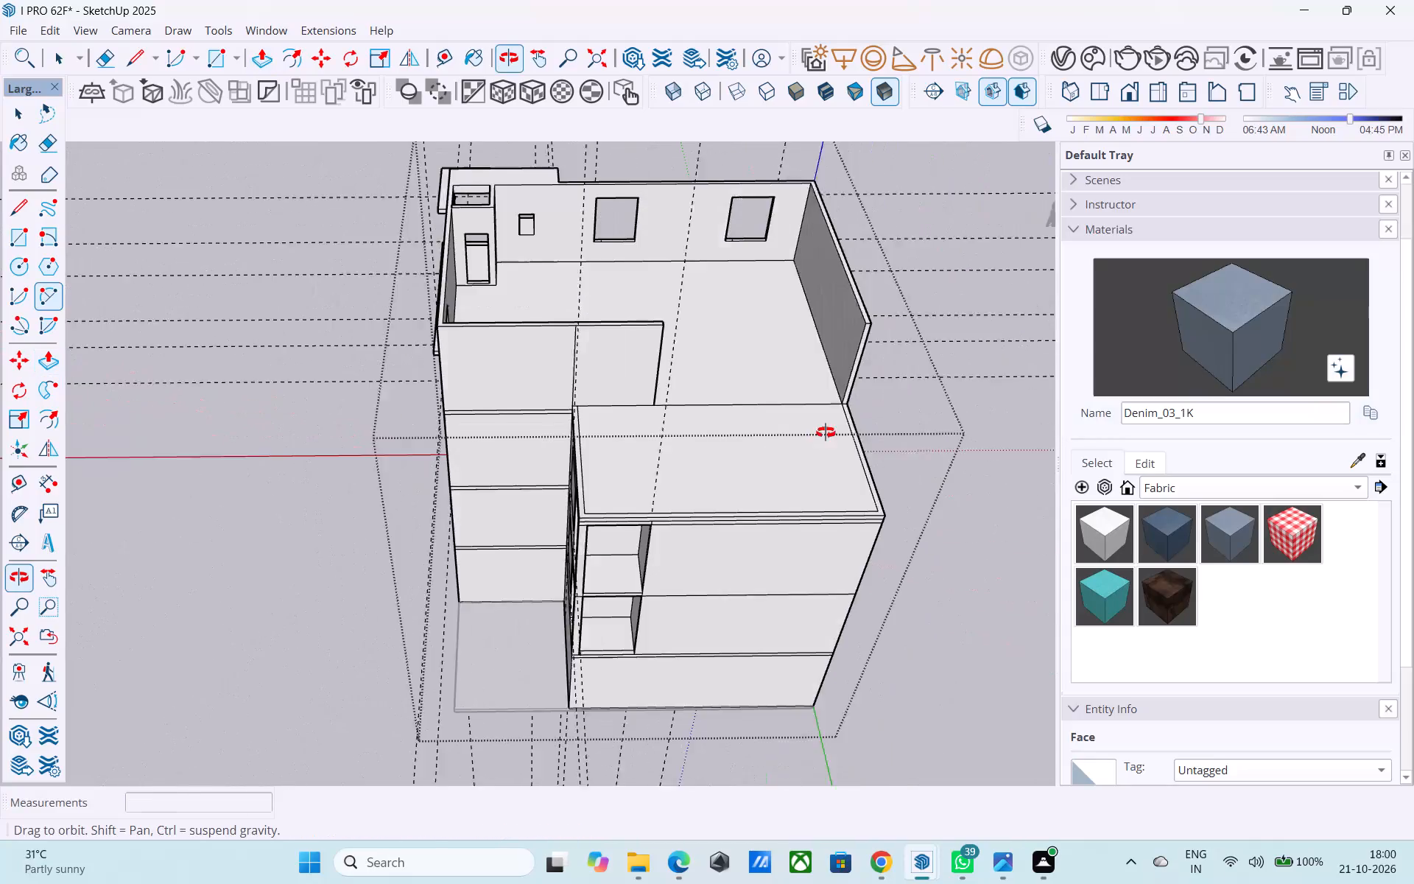
middle_click_drag(826, 432, 828, 431)
left_click(865, 284)
Examine the enclosed top floor, the side windows and the stacked corner balconies from several angles.
scroll(858, 295, "down", 5)
scroll(711, 231, "up", 4)
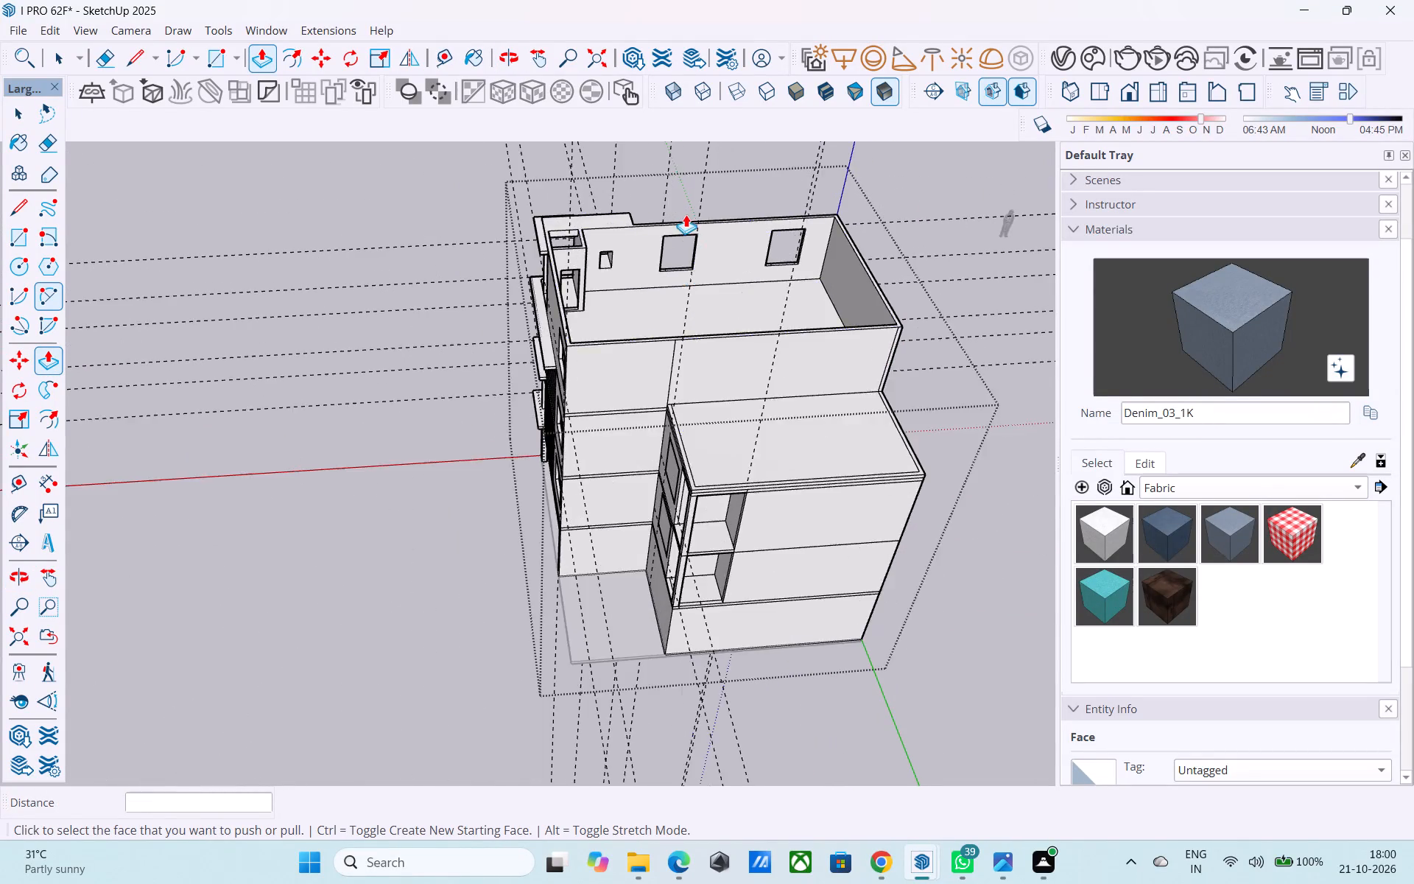
scroll(686, 214, "up", 5)
middle_click_drag(583, 252, 972, 269)
middle_click_drag(390, 422, 636, 320)
scroll(614, 183, "up", 5)
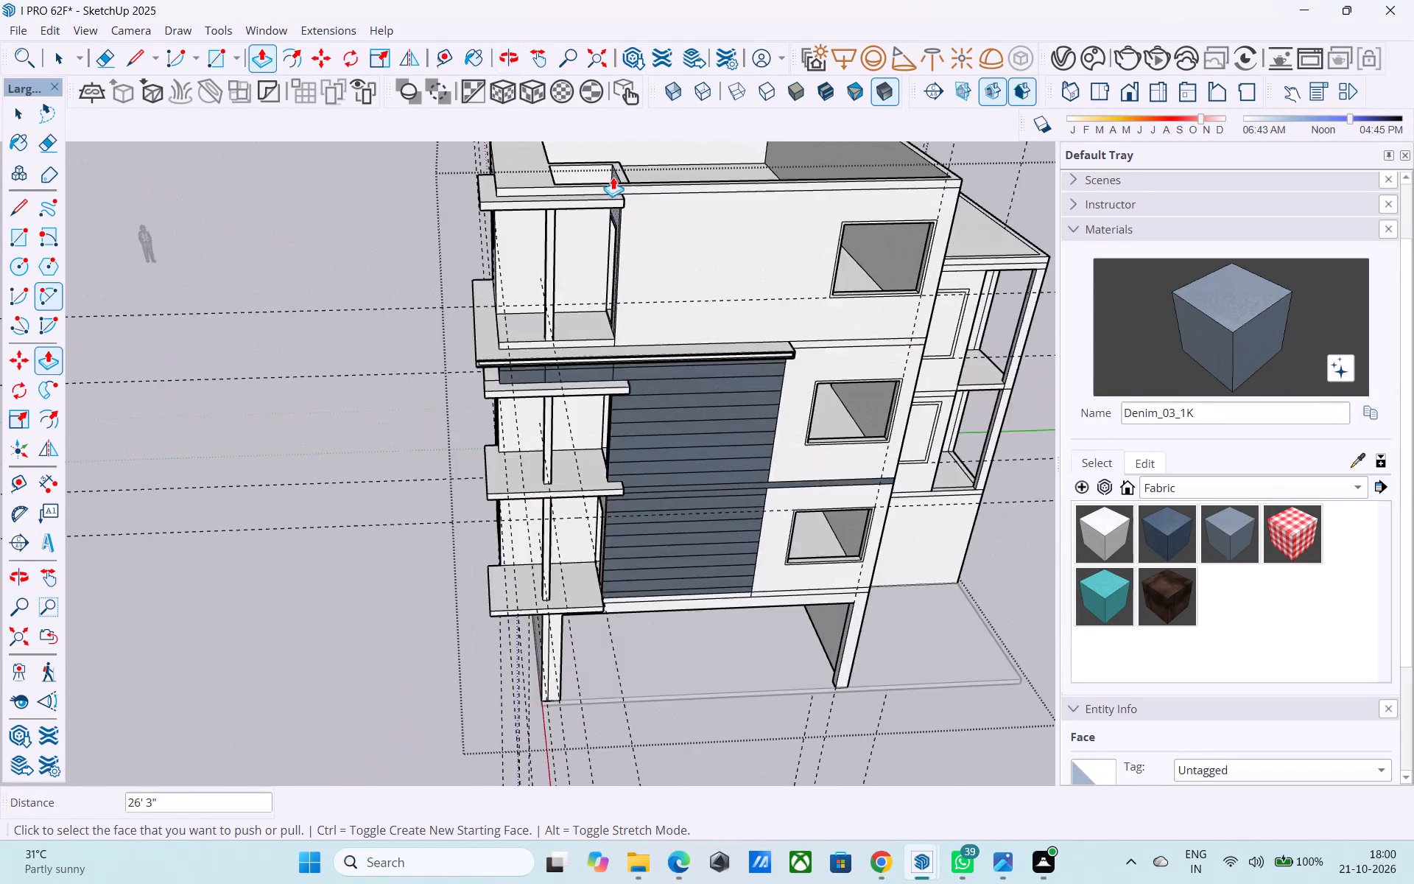
scroll(613, 177, "up", 5)
scroll(426, 520, "down", 5)
scroll(518, 226, "up", 6)
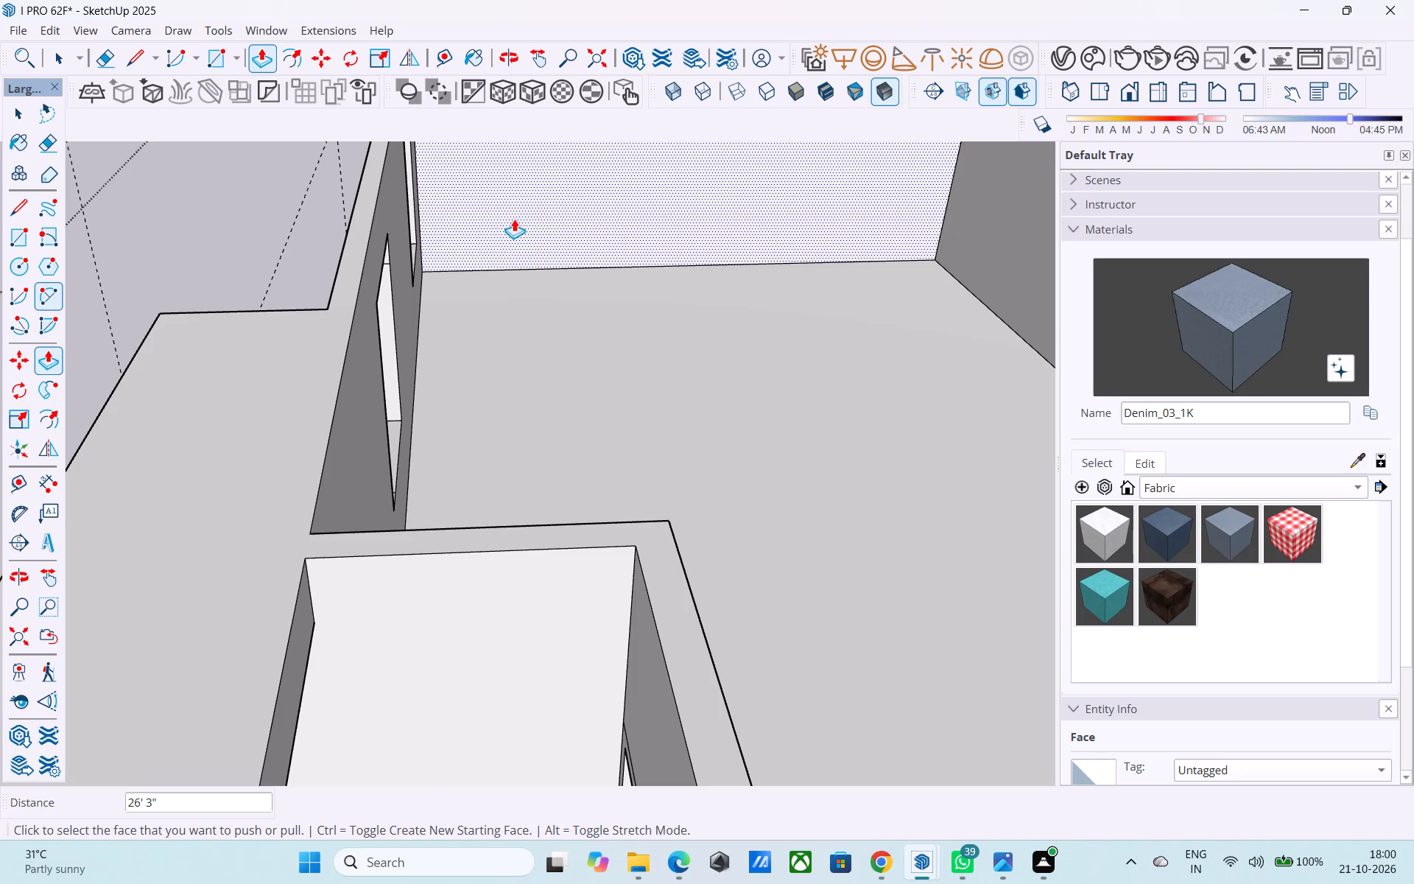
scroll(432, 460, "down", 9)
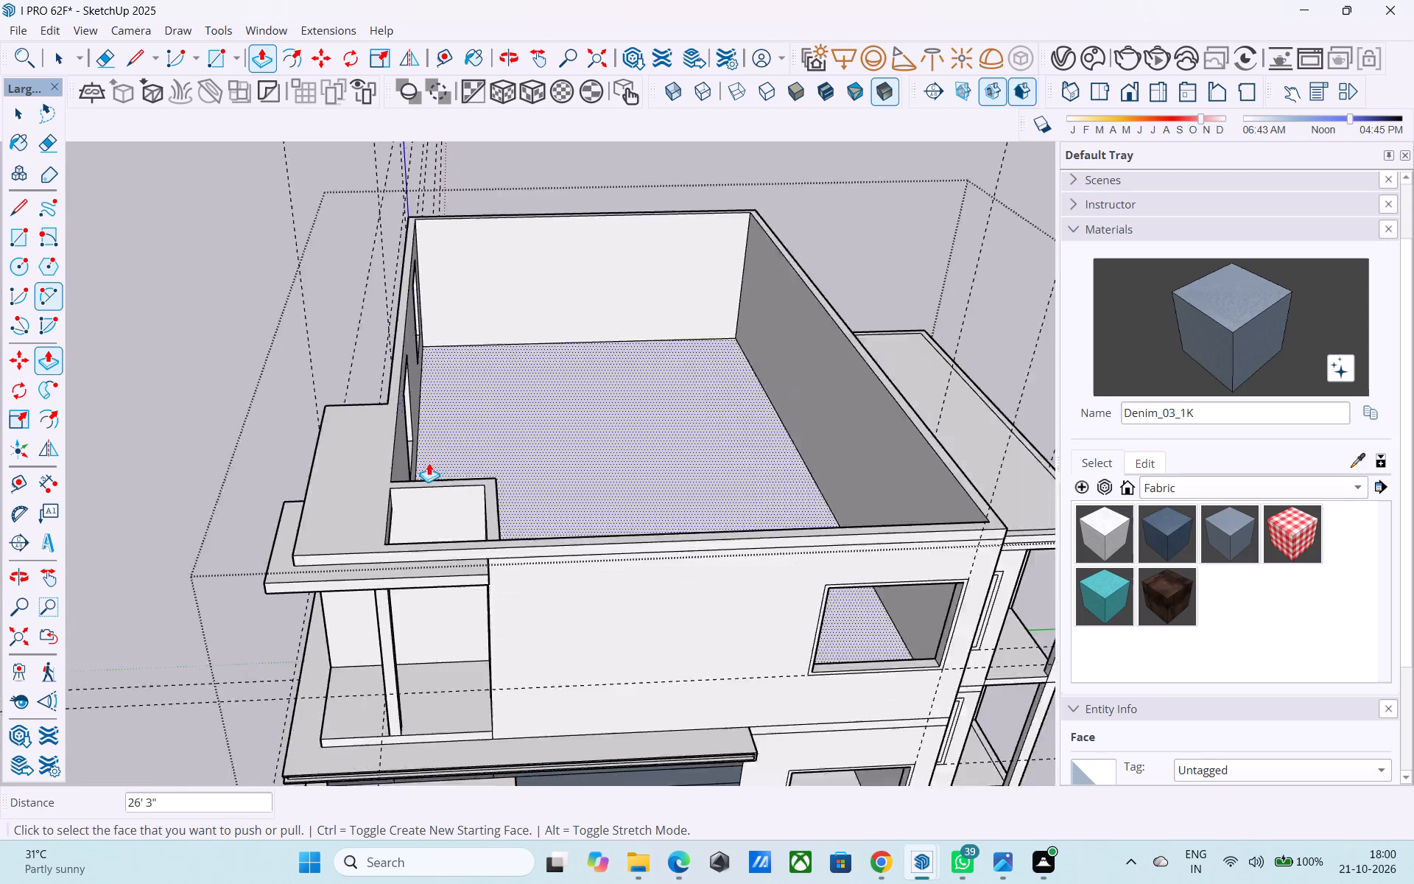
middle_click_drag(622, 261, 497, 220)
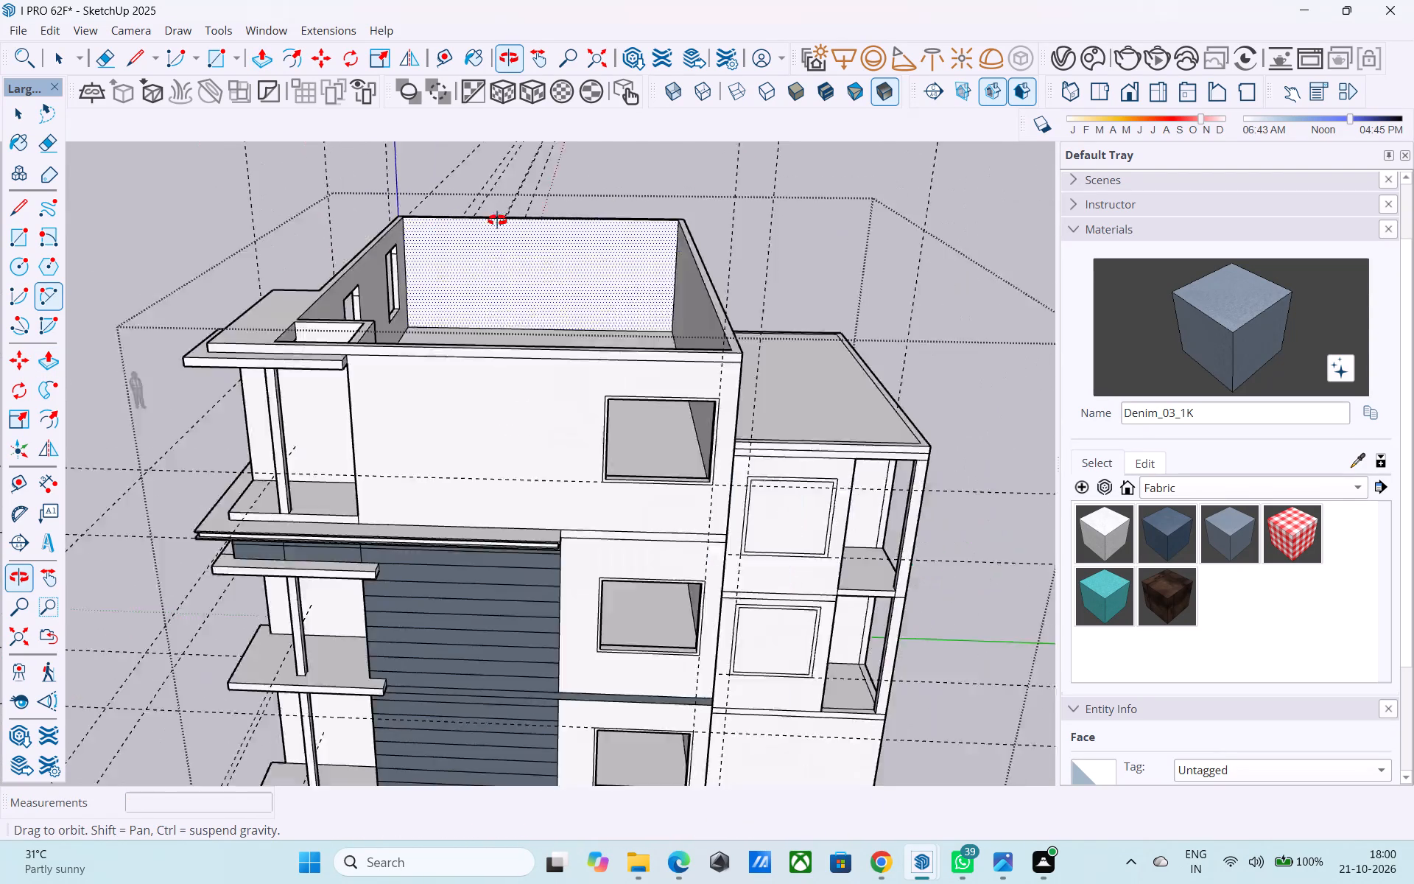
middle_click_drag(497, 220, 541, 258)
scroll(465, 271, "down", 4)
middle_click_drag(376, 302, 552, 272)
key("space")
middle_click_drag(549, 276, 493, 326, "shift")
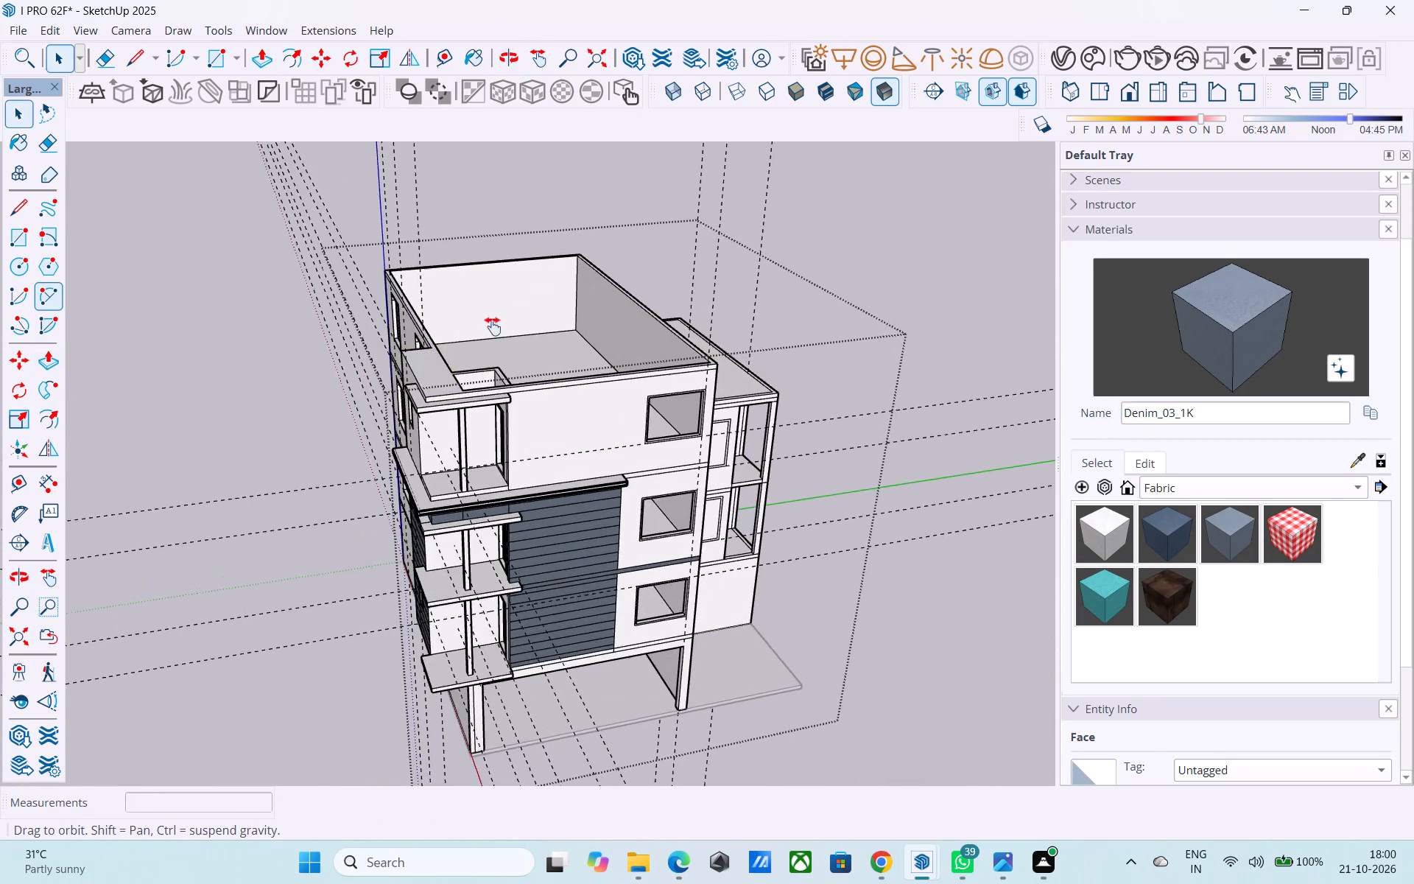
middle_click_drag(493, 326, 480, 352, "shift")
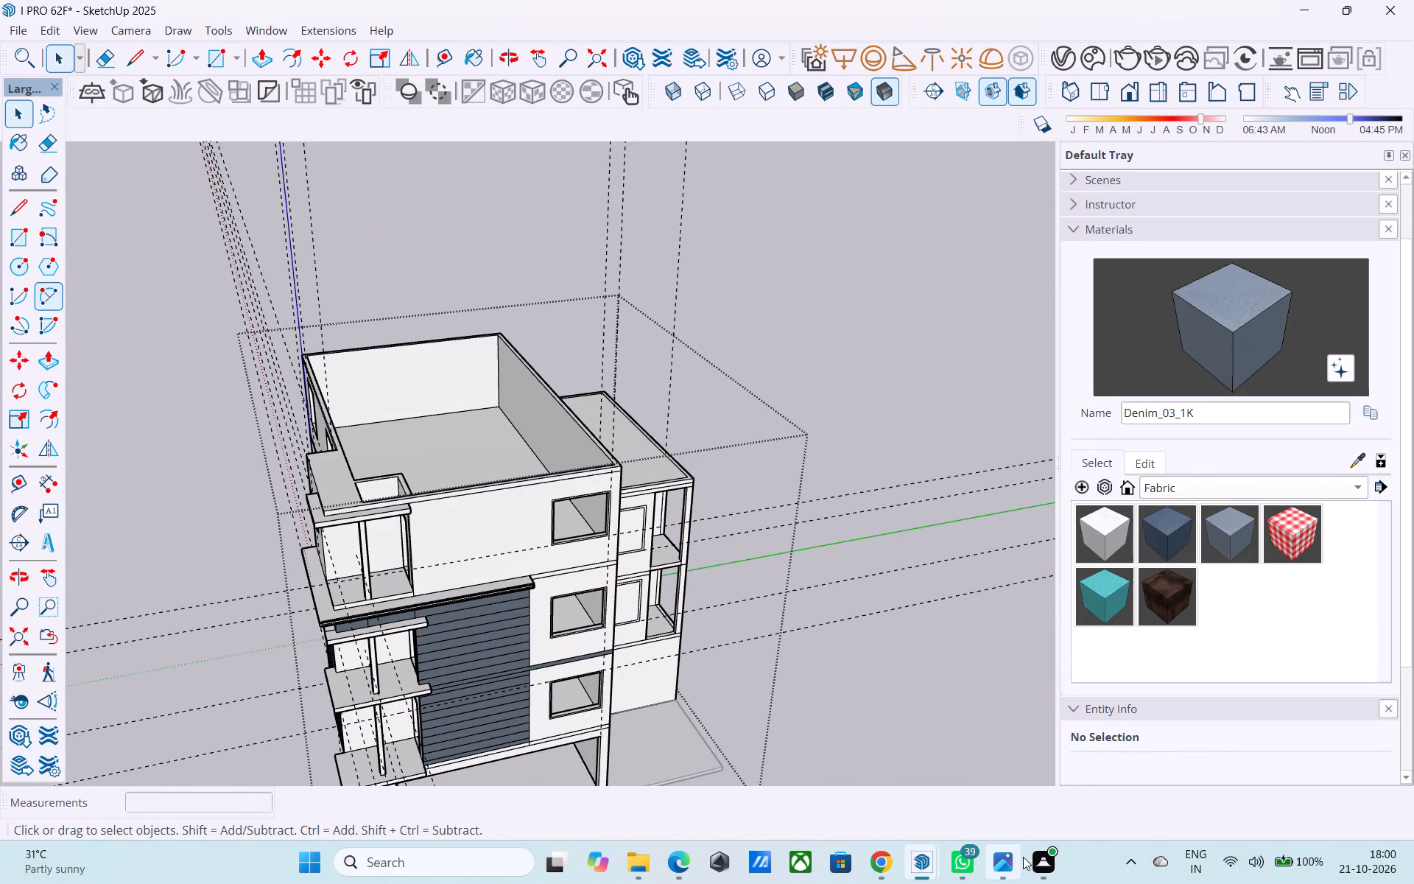
scroll(722, 410, "down", 1)
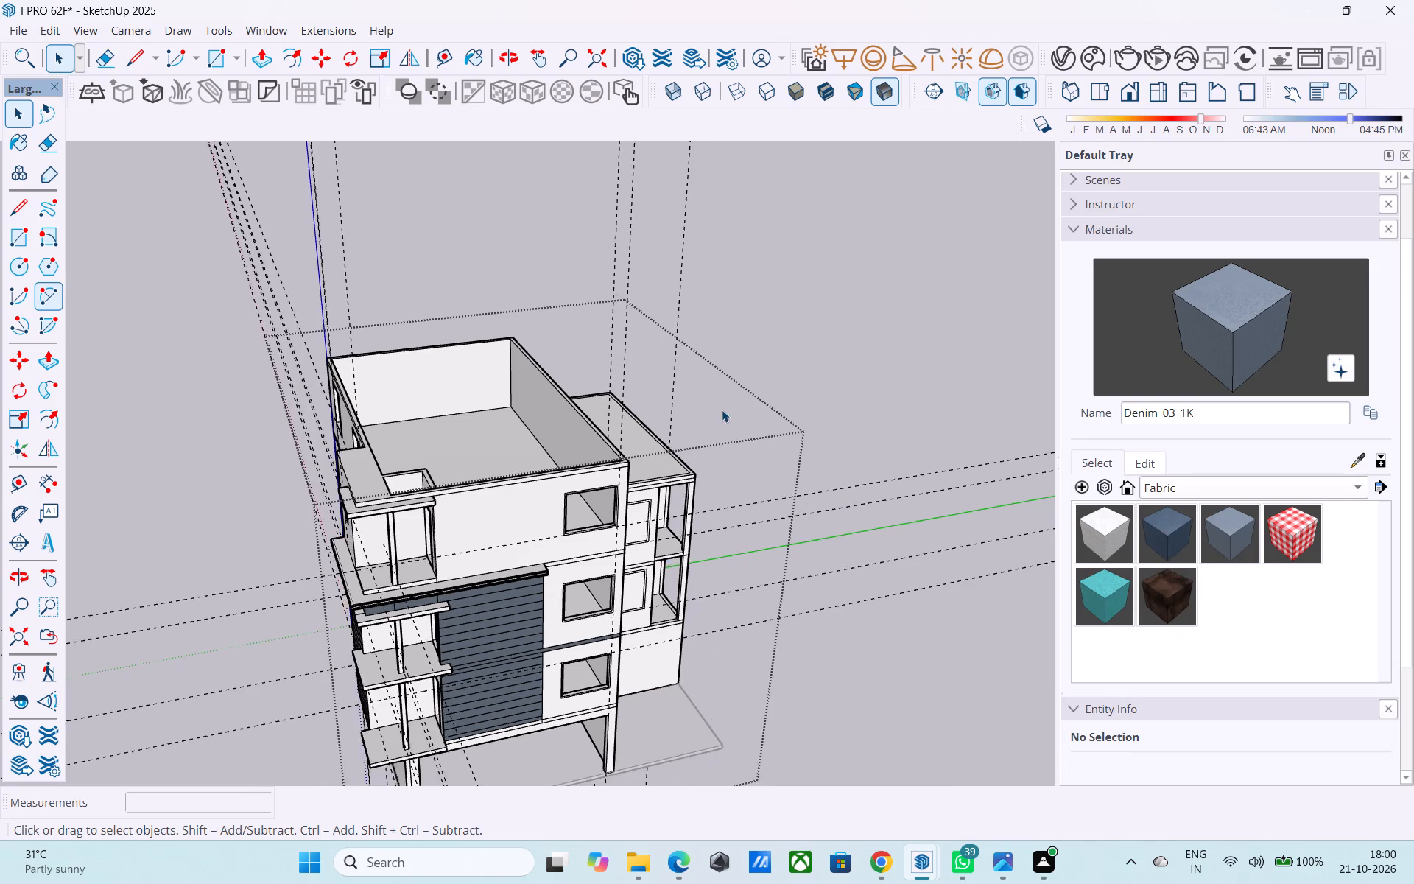
scroll(722, 410, "down", 3)
middle_click_drag(599, 443, 810, 387, "shift")
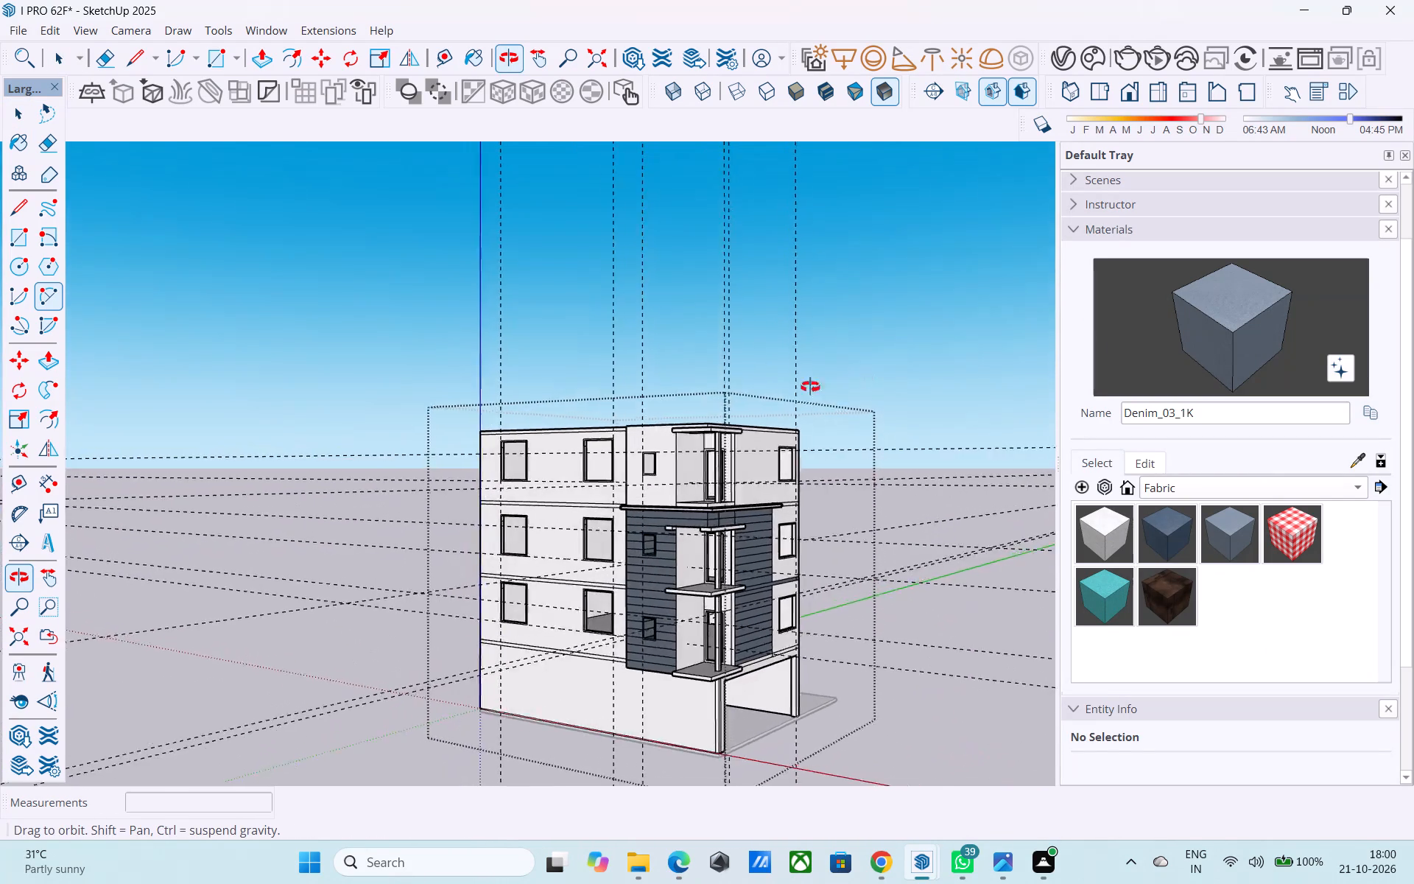
middle_click_drag(810, 387, 792, 297, "shift")
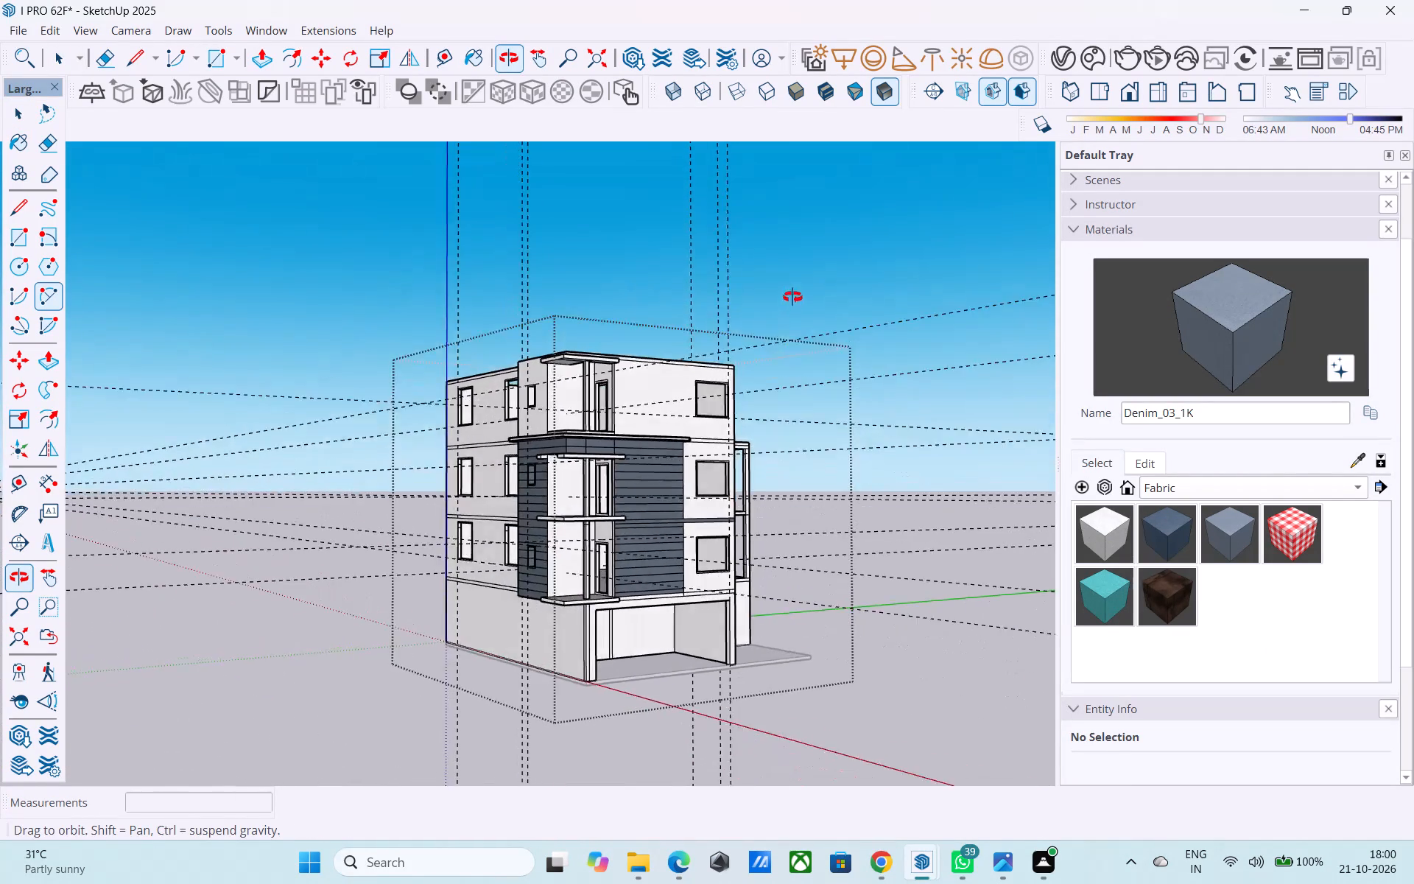
middle_click_drag(792, 297, 837, 271, "shift")
Extend the inner end of the short white beam beside the dark cladding 4' to meet the balcony's corner canopy.
scroll(613, 407, "up", 6)
middle_click_drag(616, 407, 721, 329)
scroll(658, 412, "up", 14)
left_click(608, 350)
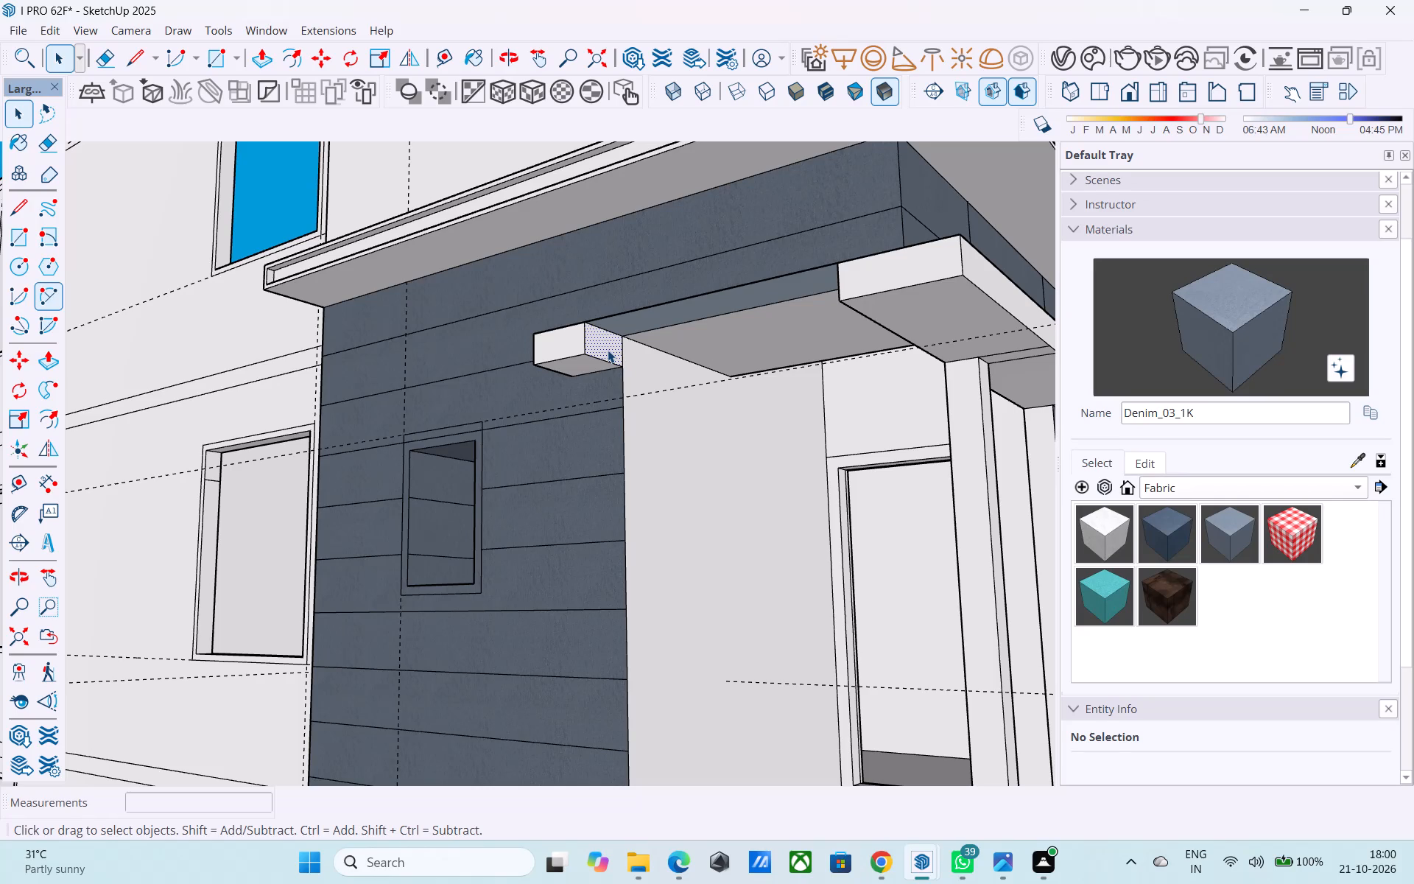
key("p")
left_click(608, 349)
left_click(840, 264)
middle_click_drag(840, 277, 844, 300)
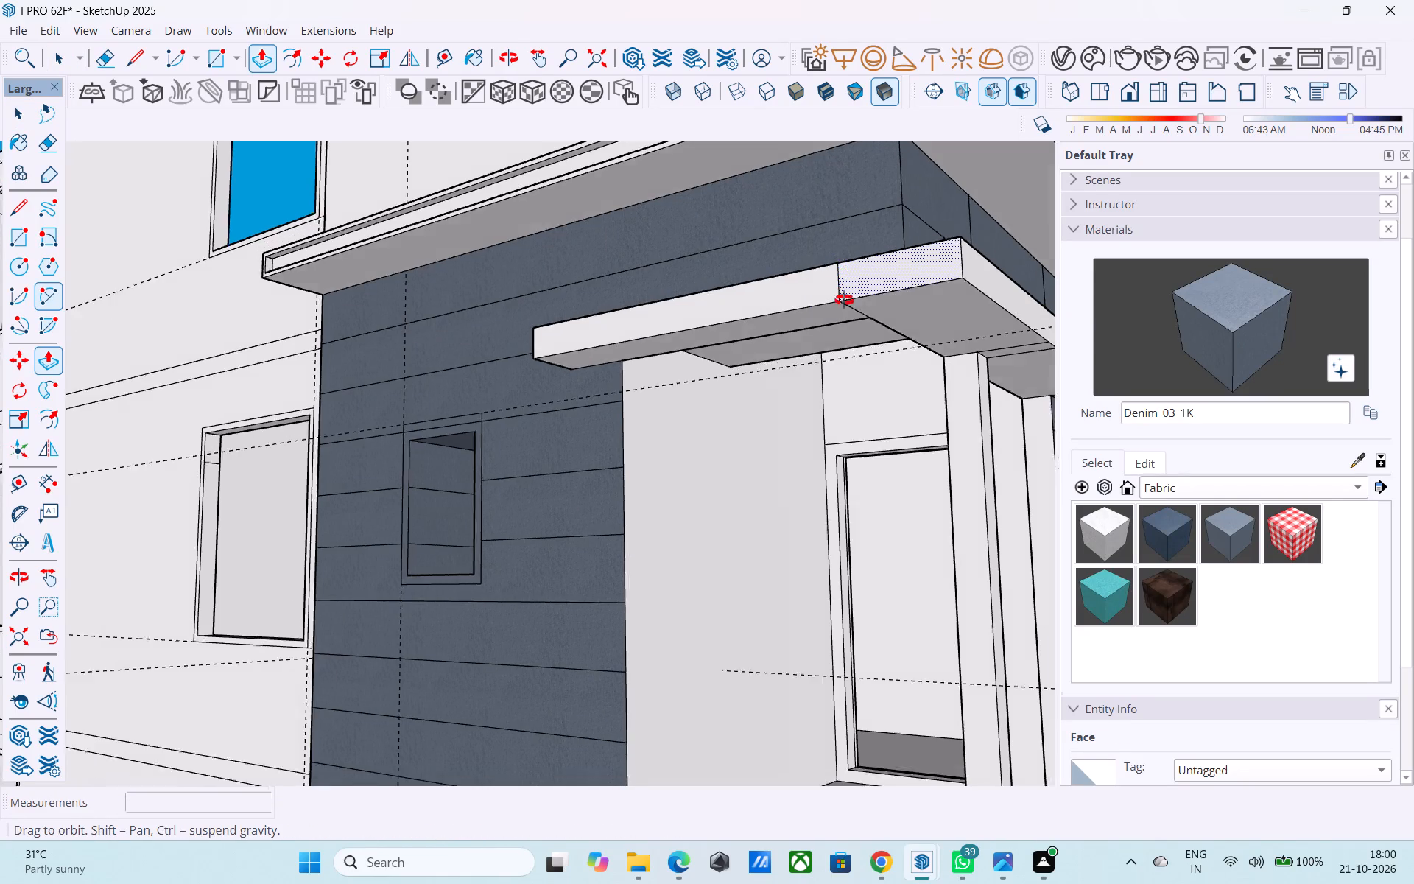
middle_click_drag(844, 300, 761, 586)
Save the model after checking the extended balcony beam and the top floor.
scroll(626, 480, "down", 8)
scroll(485, 487, "up", 1)
scroll(476, 497, "down", 7)
scroll(589, 320, "up", 5)
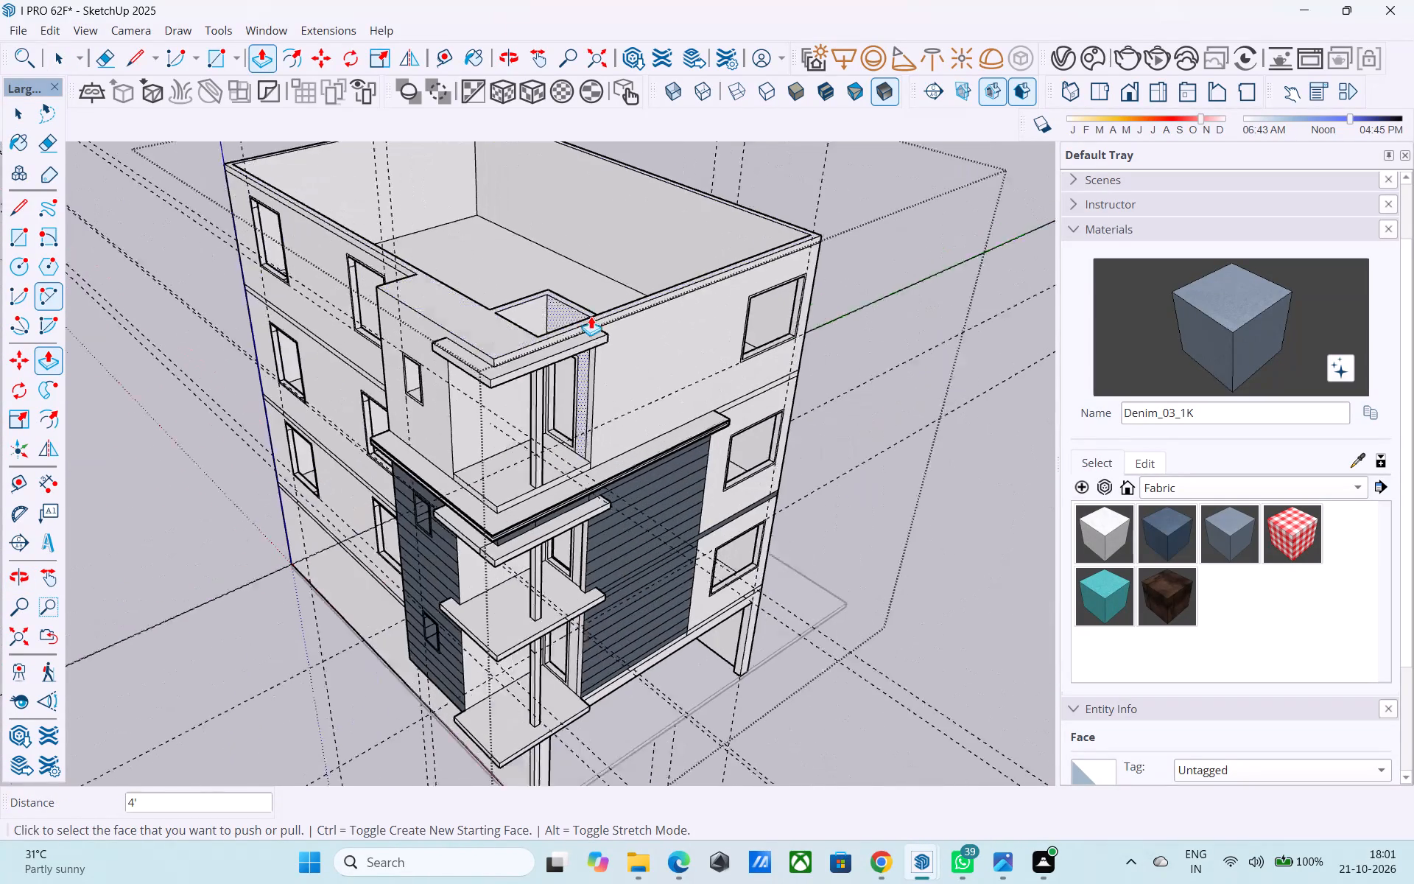
scroll(591, 316, "up", 1)
scroll(507, 440, "up", 4)
key("space")
scroll(513, 392, "down", 3)
middle_click_drag(513, 392, 503, 444)
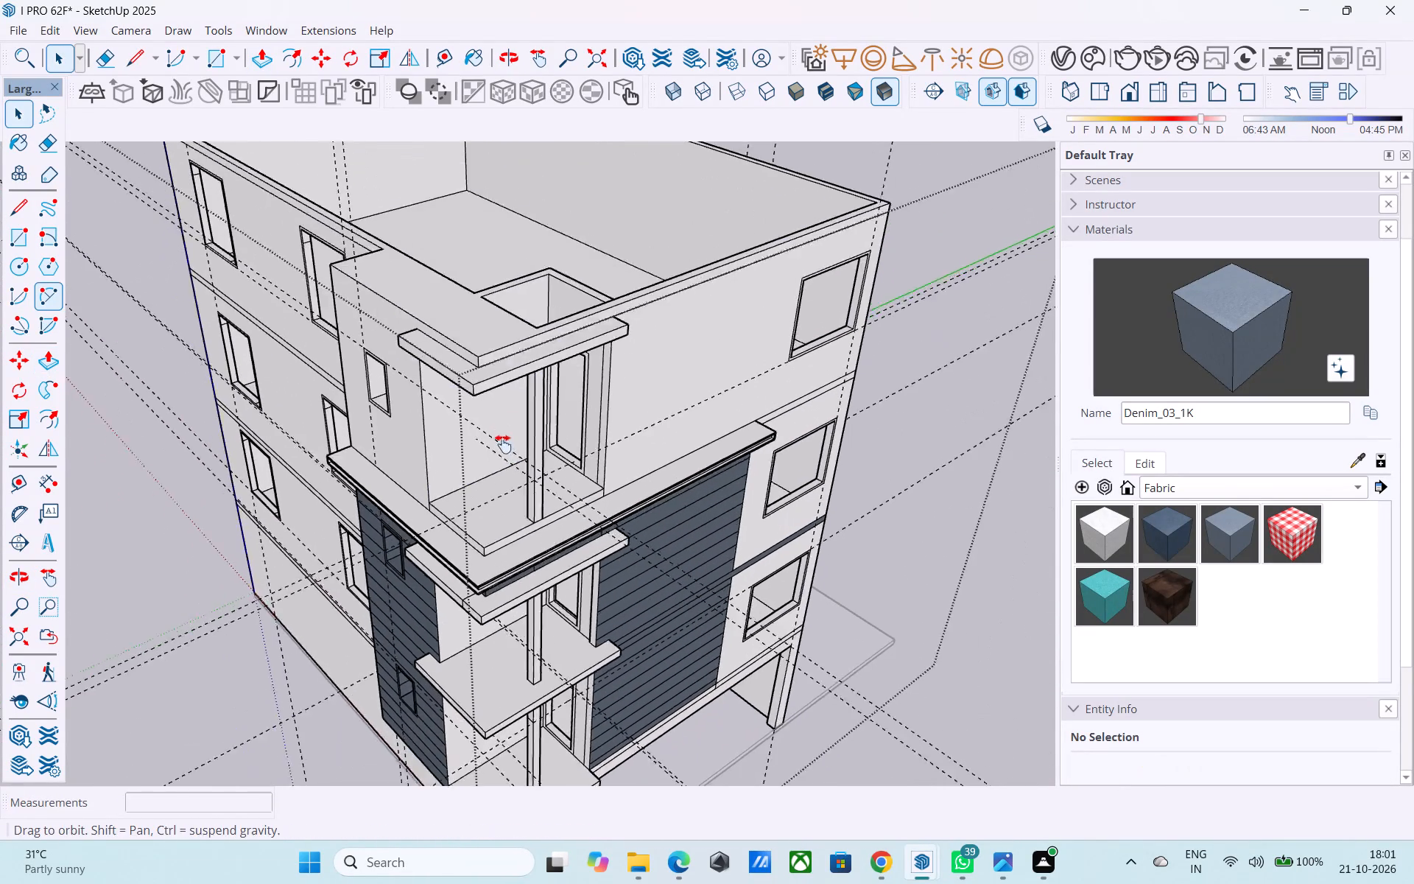
middle_click_drag(503, 444, 489, 521)
key("ctrl+s")
Draw a 24' 3" by 39' rectangle between opposite inner wall corners to cover the open top floor.
scroll(488, 484, "down", 6)
scroll(488, 374, "up", 3)
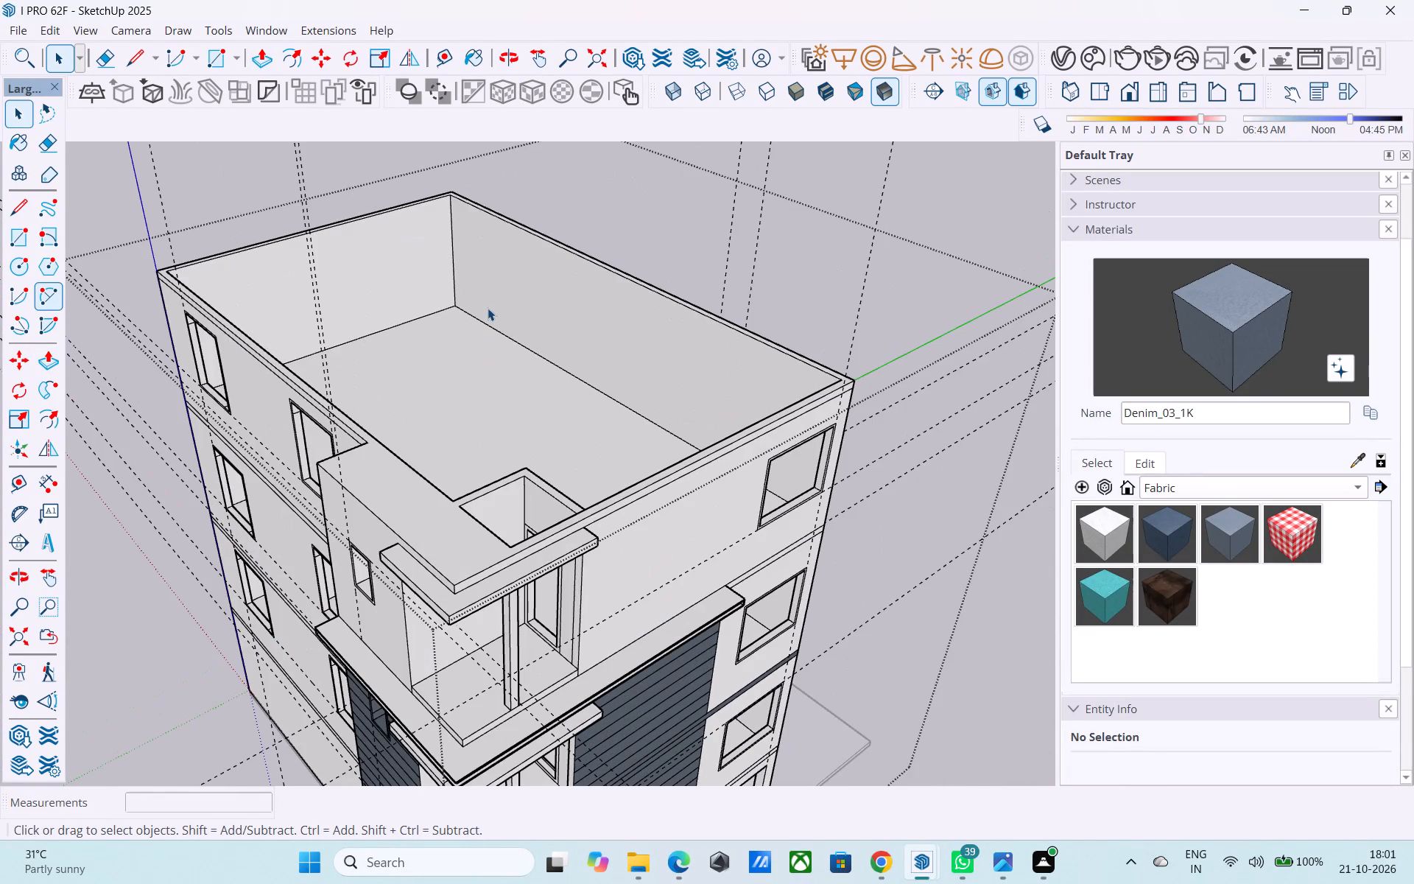
key("r")
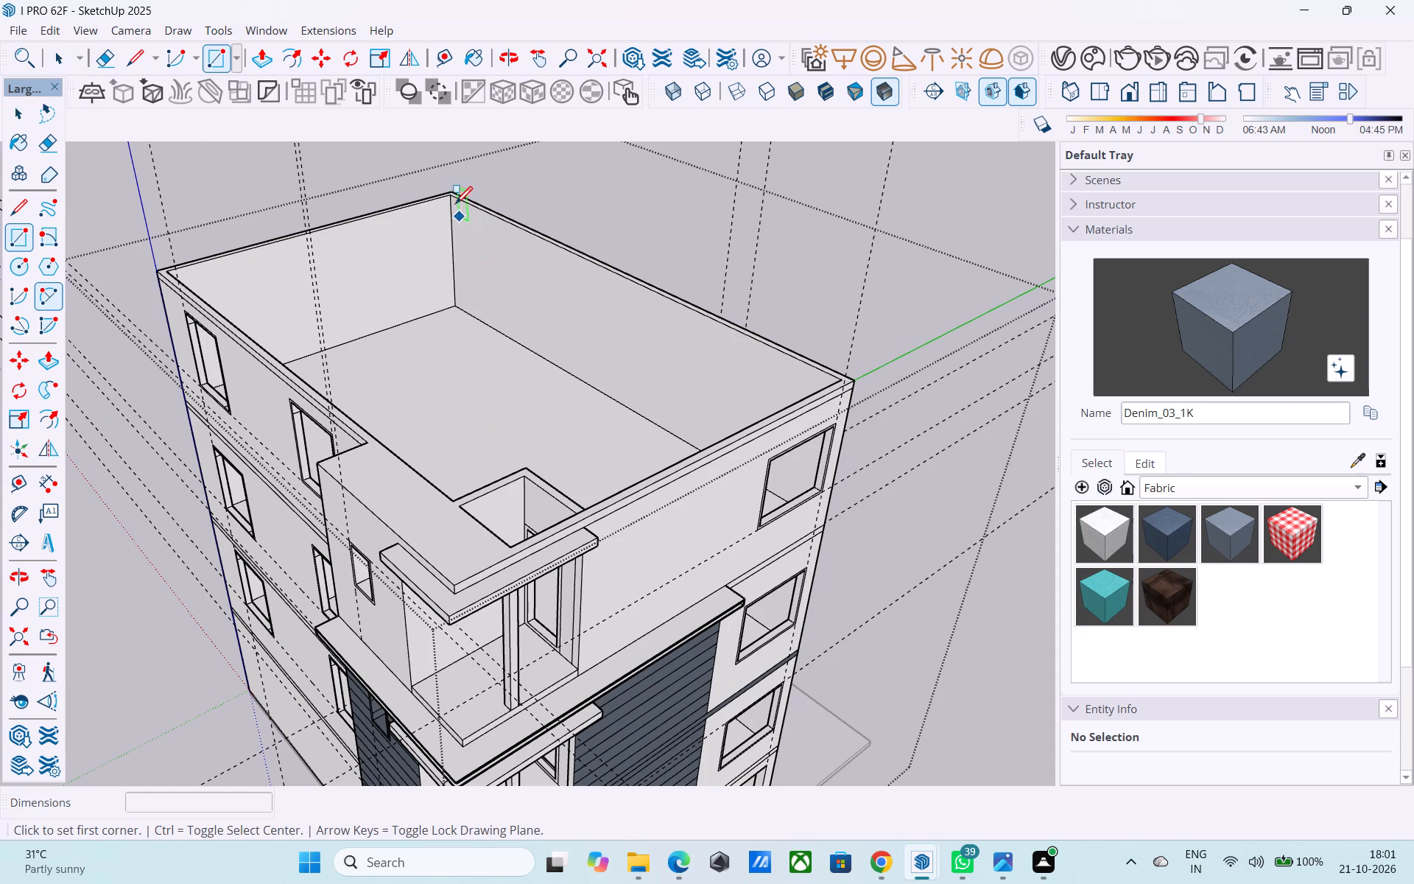
left_click(451, 198)
left_click(506, 548)
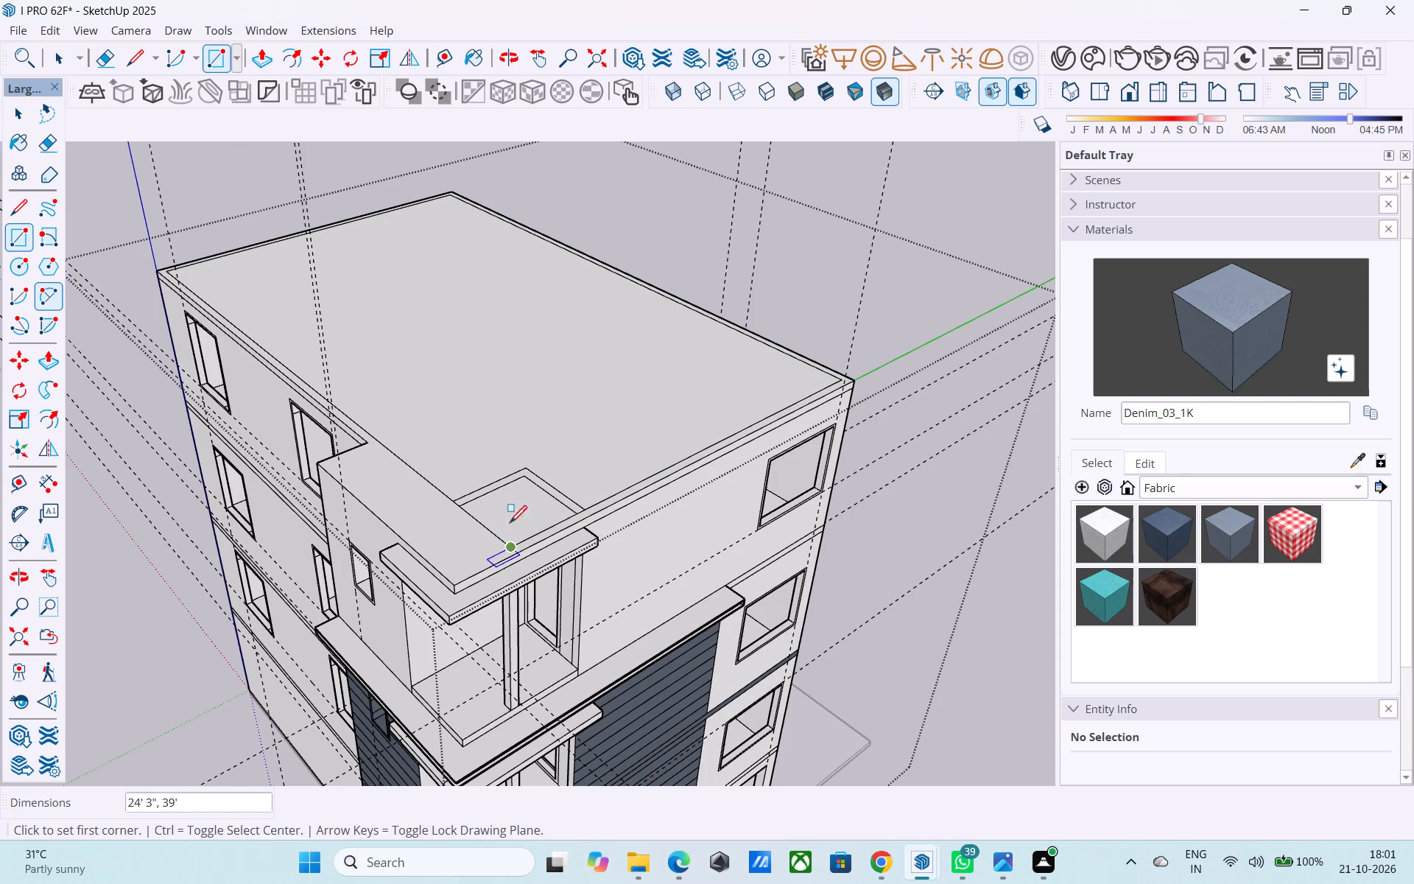
Reverse the large roof face and the small face inside the corner balcony walls.
key("space")
left_click(509, 448)
right_click(509, 444)
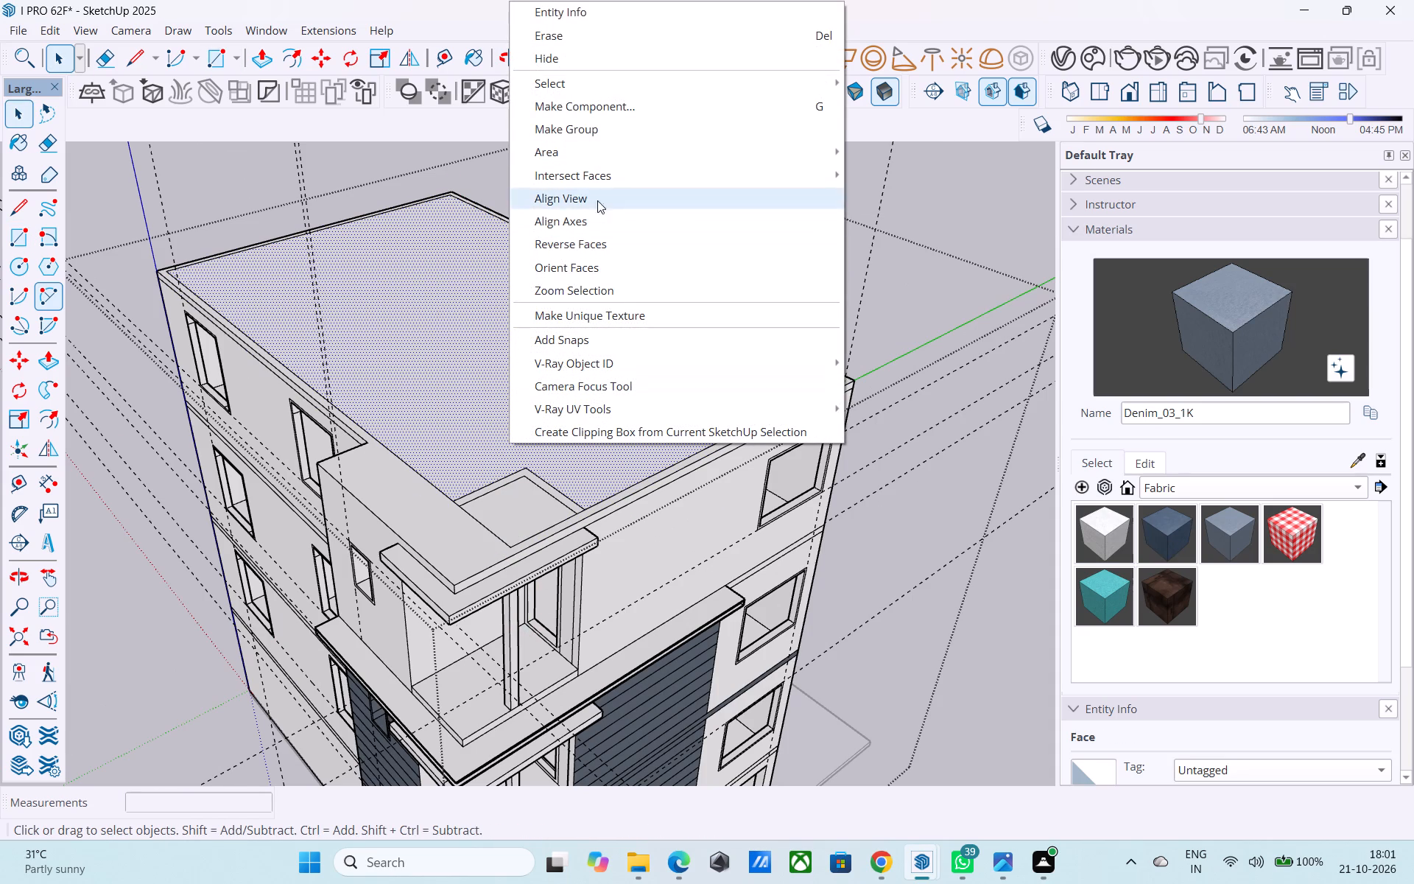
left_click(588, 238)
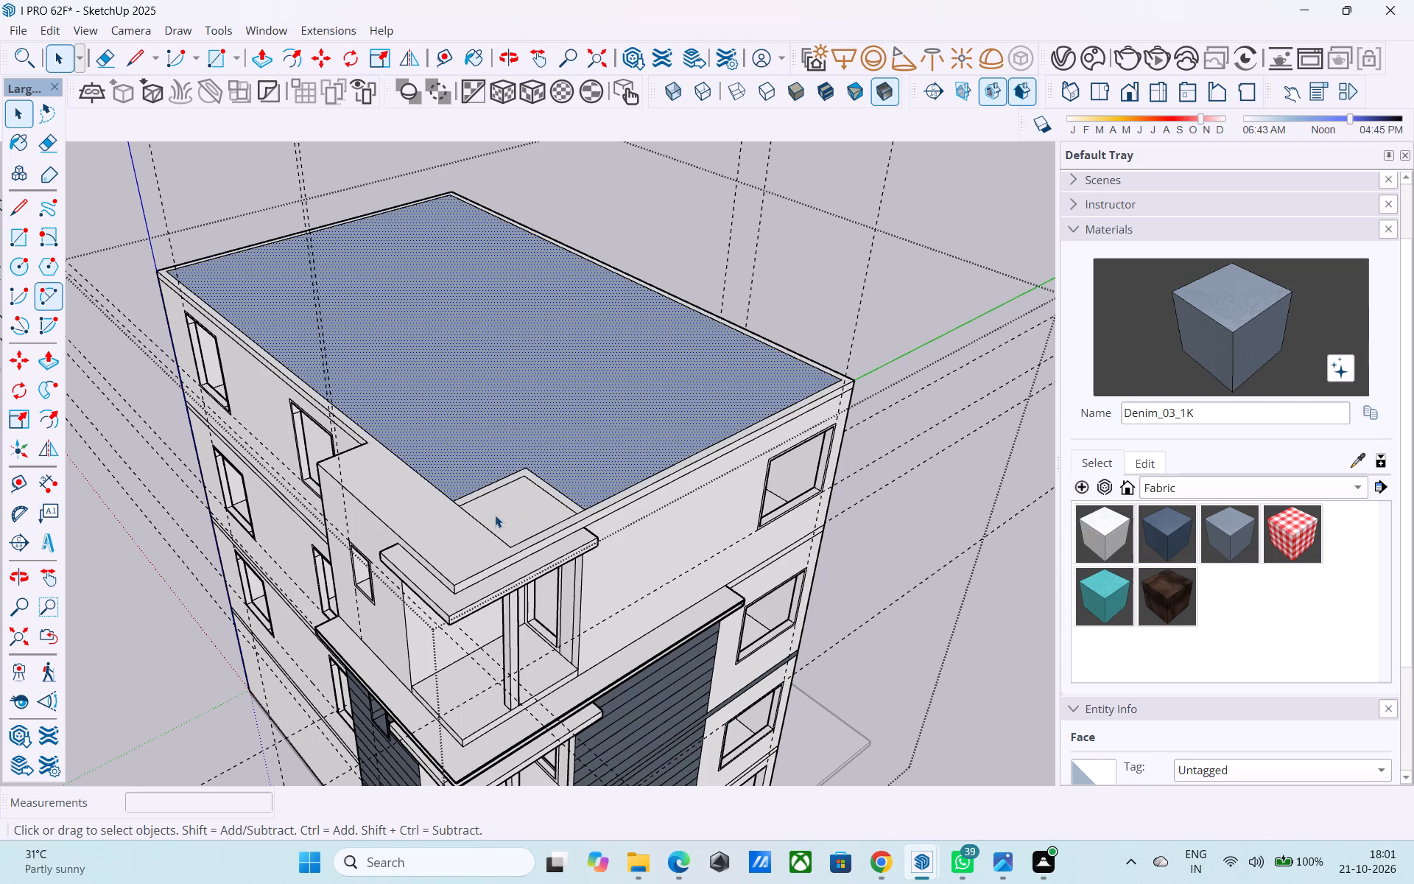
left_click(495, 515)
right_click(495, 515)
left_click(576, 315)
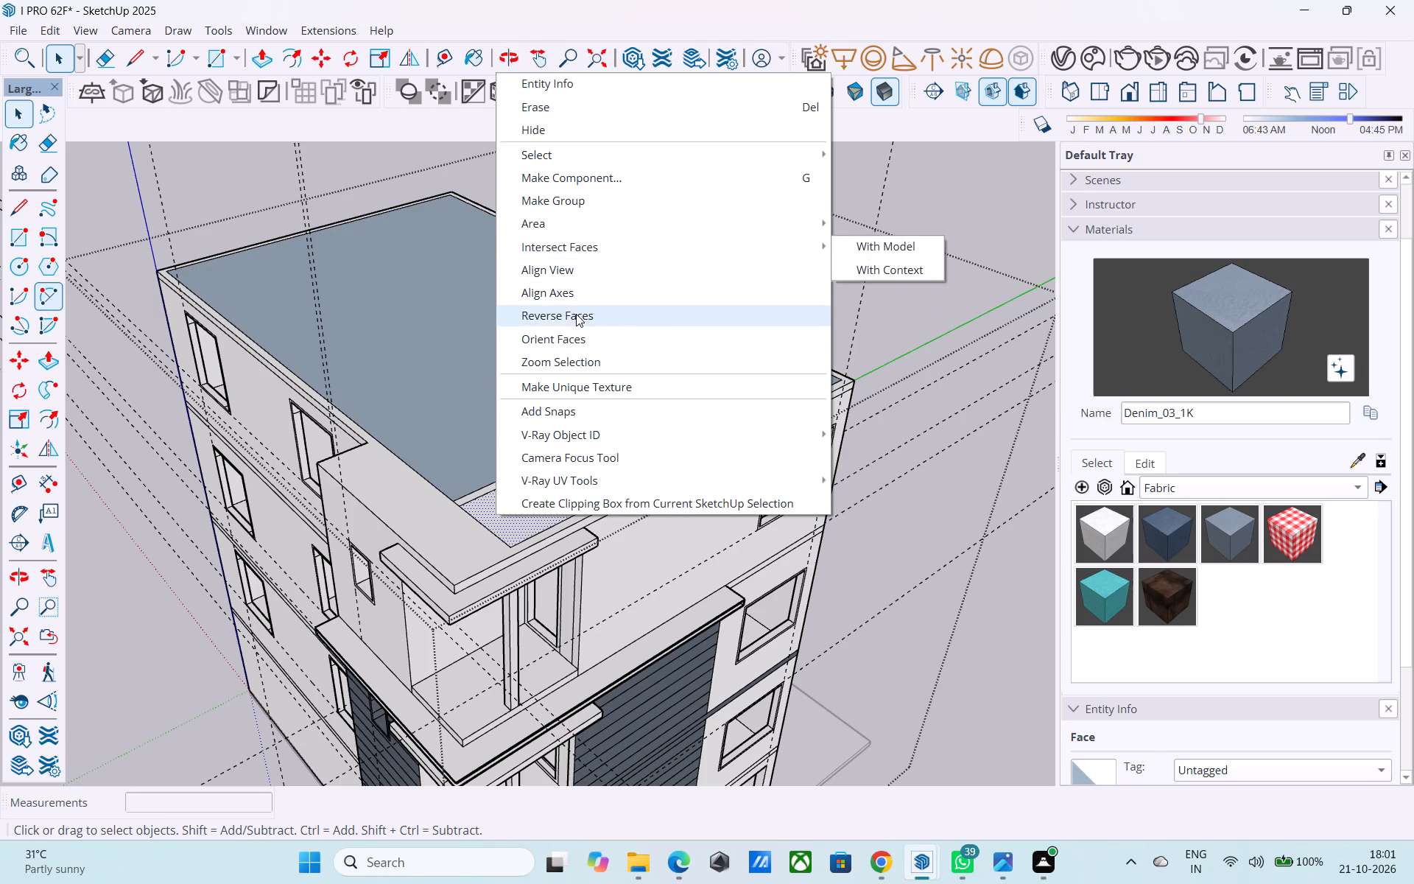
Draw a 6" vertical line up from the roof face's far corner.
scroll(484, 554, "down", 5)
scroll(478, 273, "up", 5)
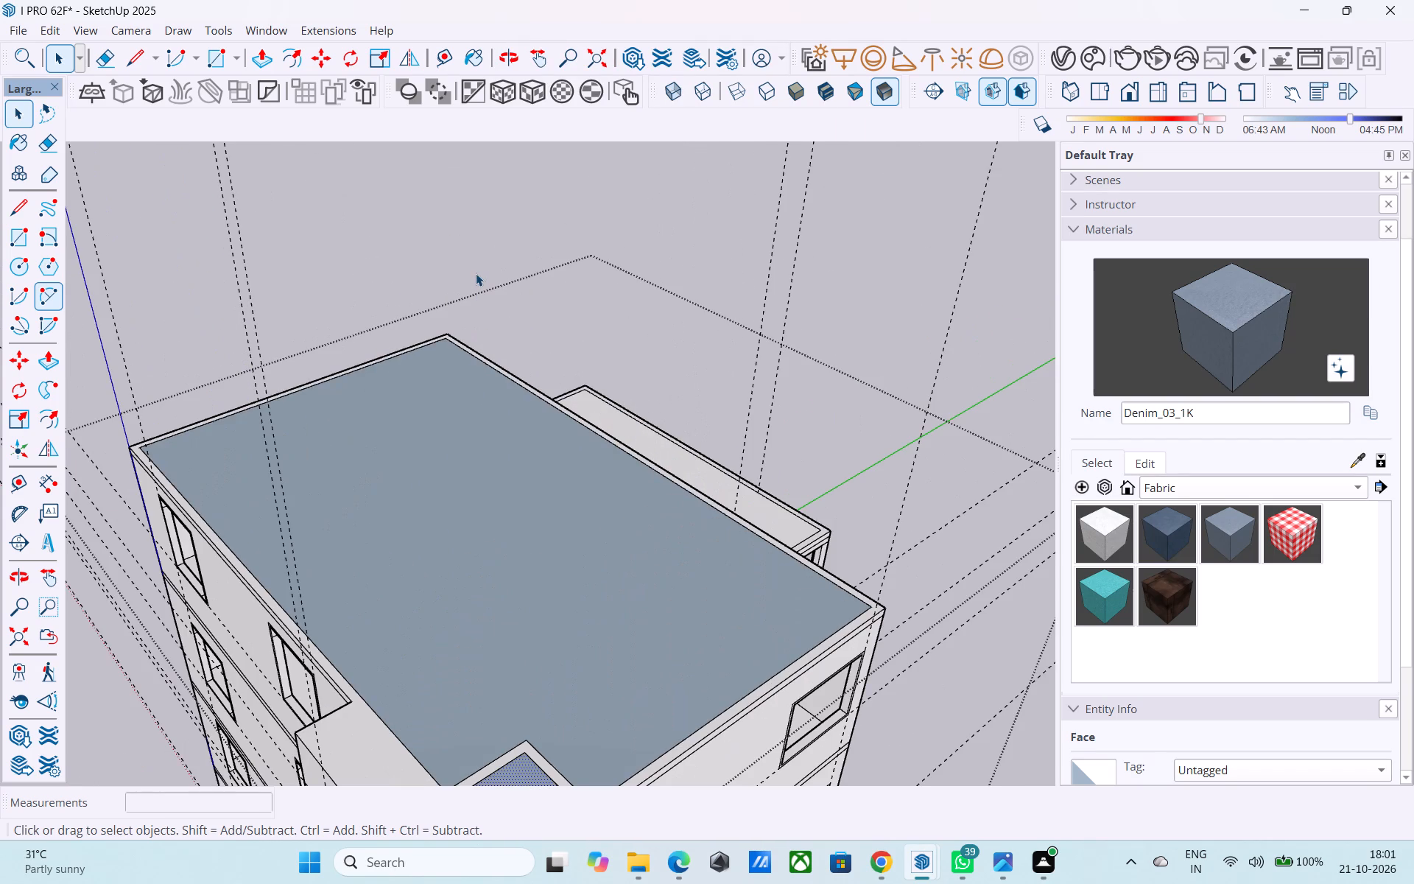
key("l")
scroll(476, 273, "up", 6)
left_click(431, 362)
middle_click_drag(431, 362, 428, 359)
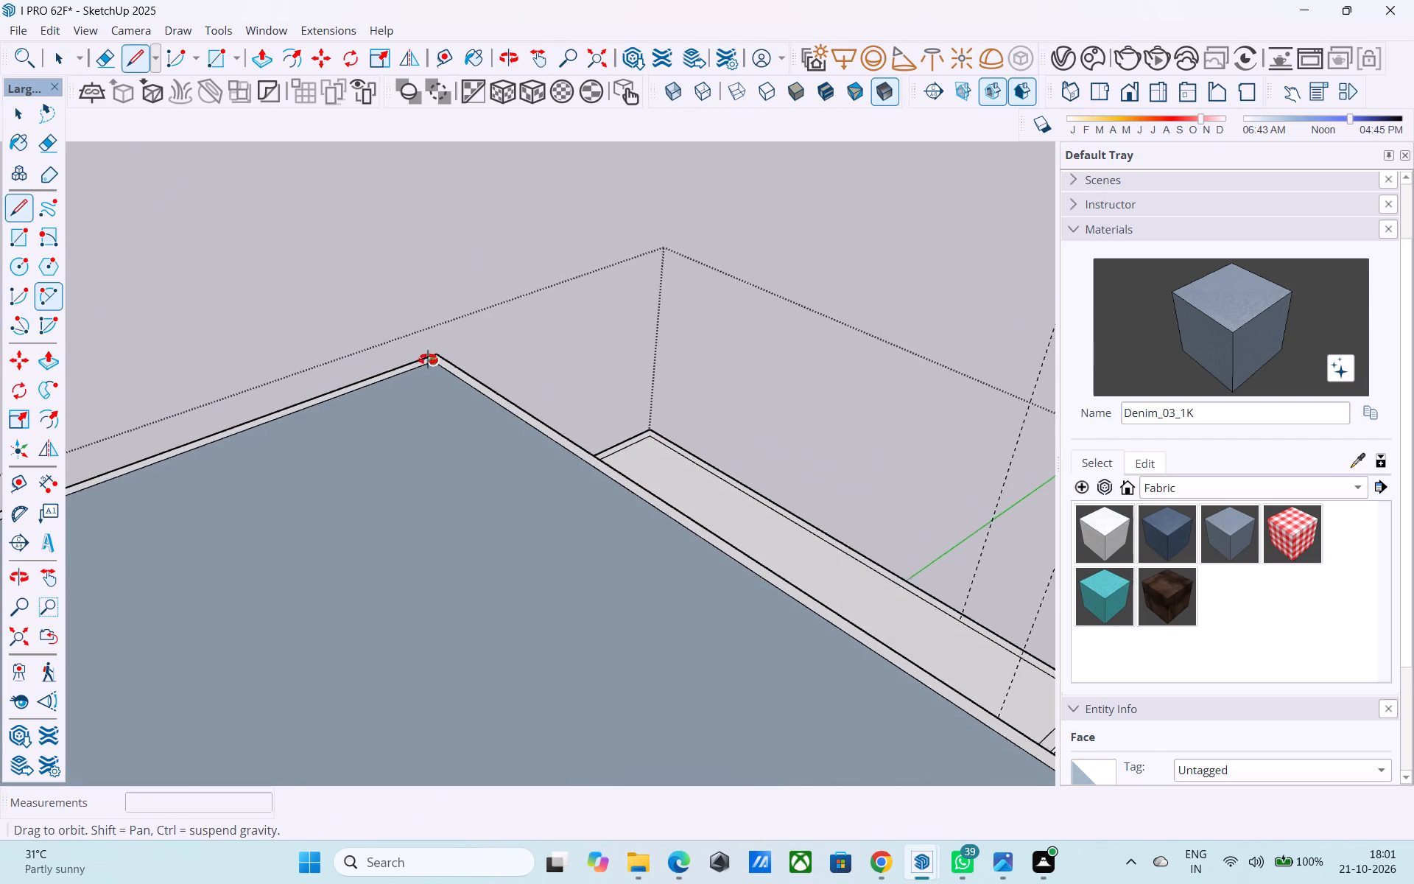
middle_click_drag(428, 359, 425, 329)
type("6\"")
key("Return")
scroll(426, 303, "down", 11)
Draw a 6" vertical line up from the roof face's near corner above the balcony.
scroll(445, 541, "up", 5)
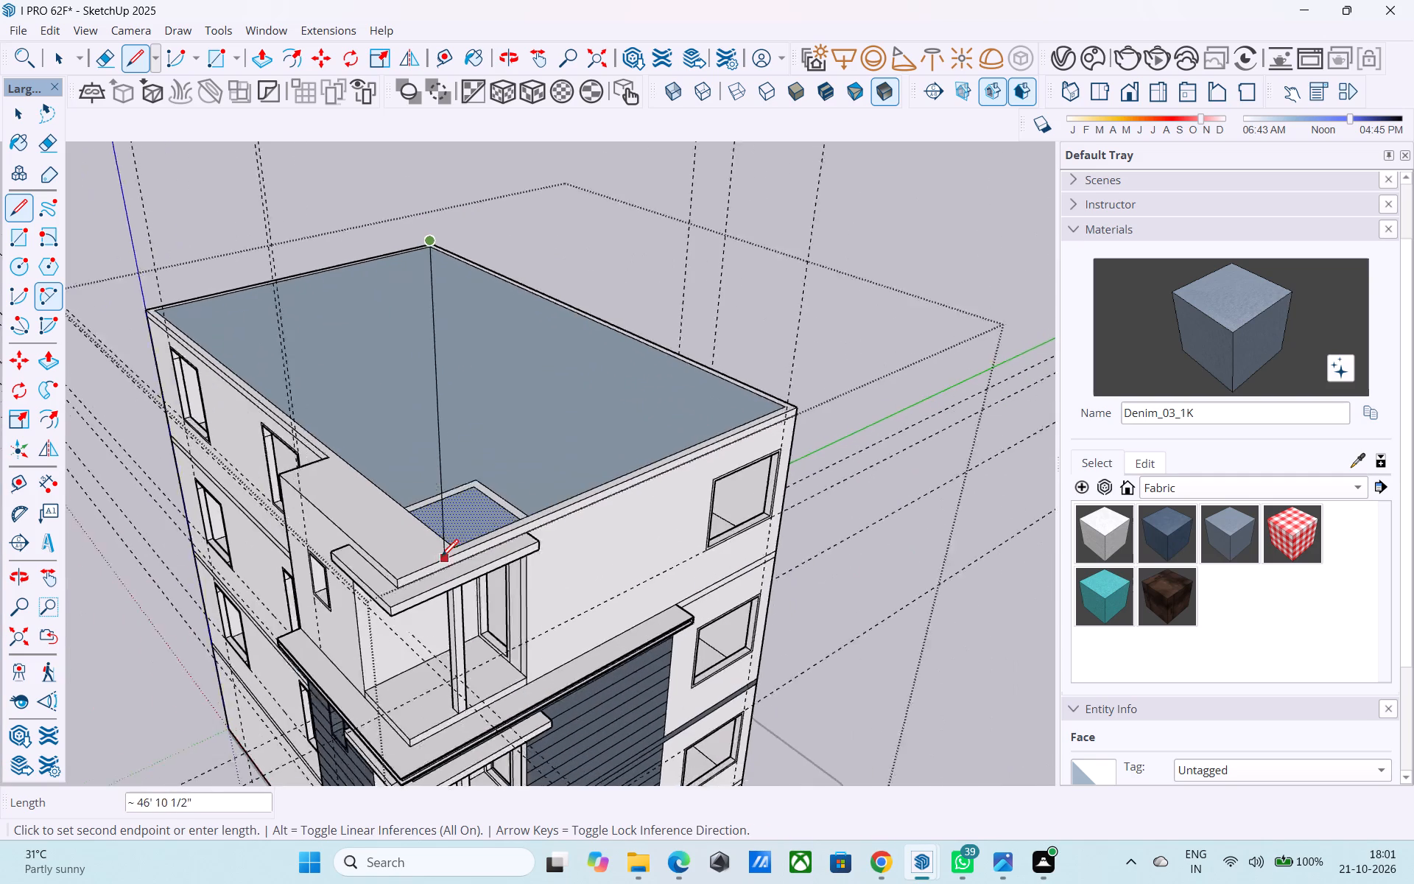
scroll(441, 561, "up", 12)
key("l")
left_click(478, 513)
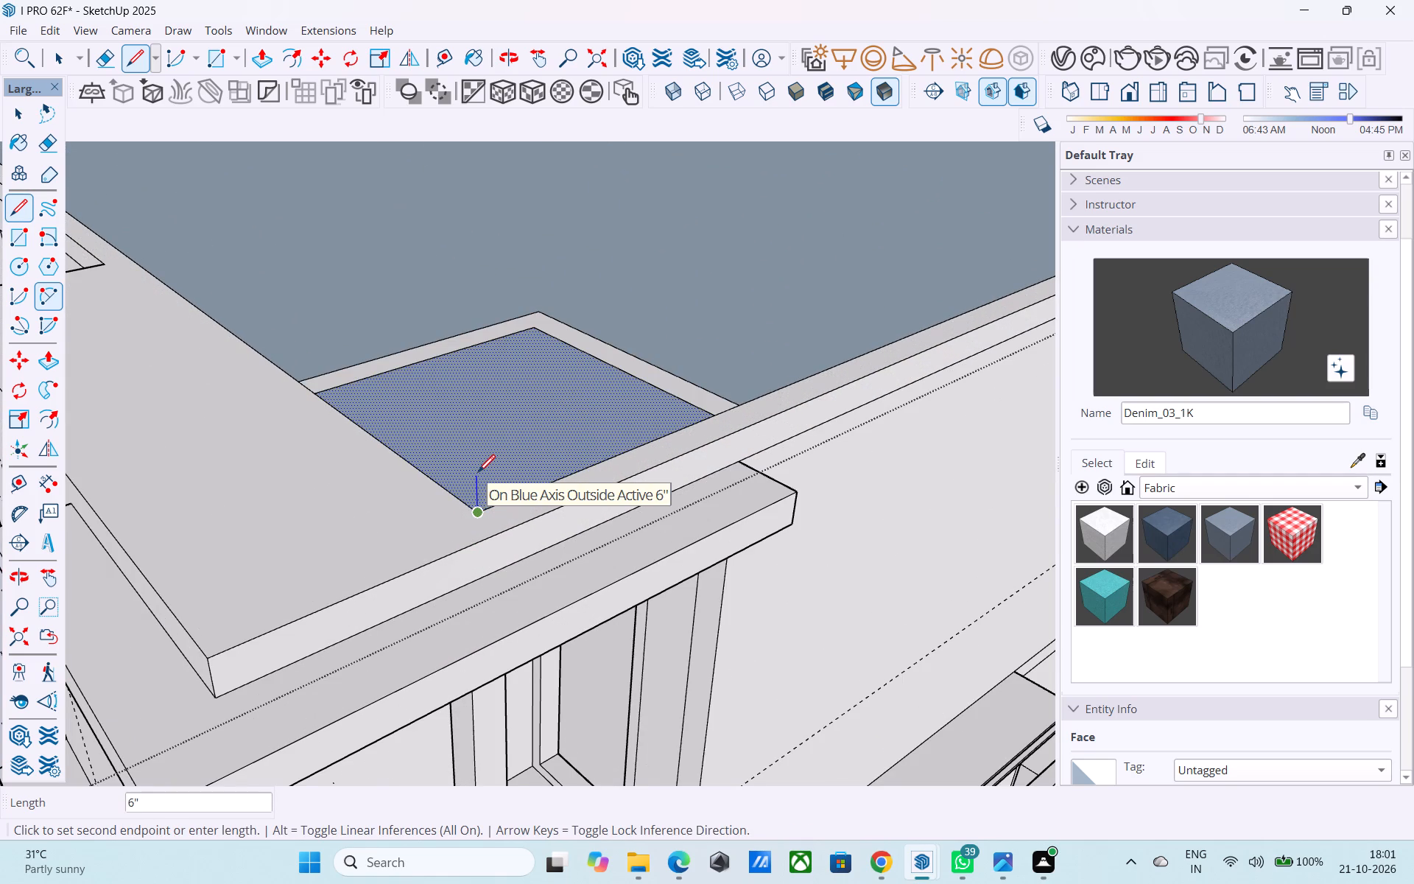
type("6\"")
key("Return")
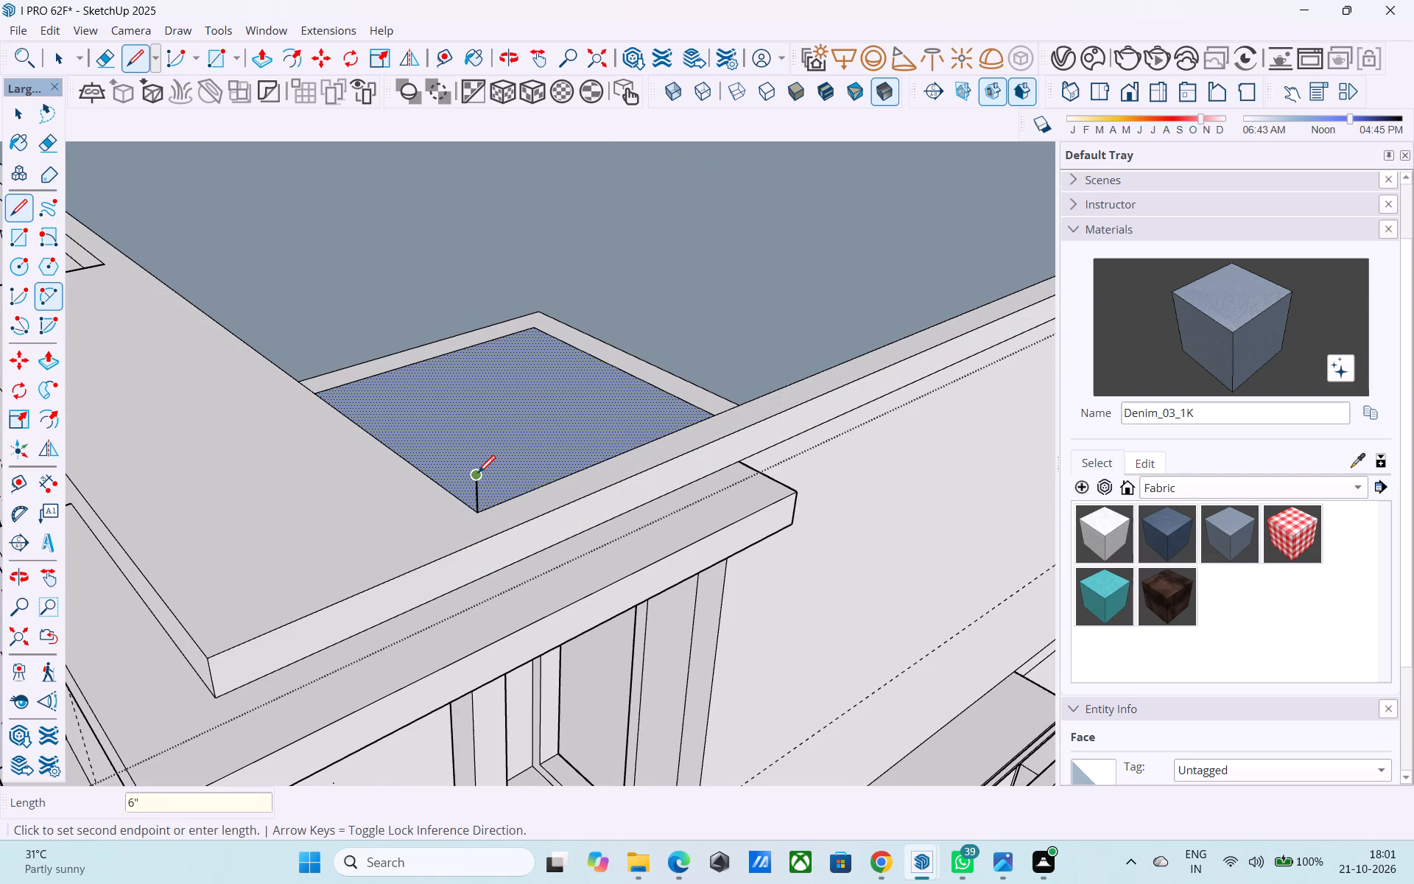
Draw a 39' by 24' 3" rectangle between the tops of the two vertical lines to form the raised slab surface.
key("r")
left_click(478, 474)
scroll(520, 329, "down", 6)
middle_click_drag(520, 329, 479, 883)
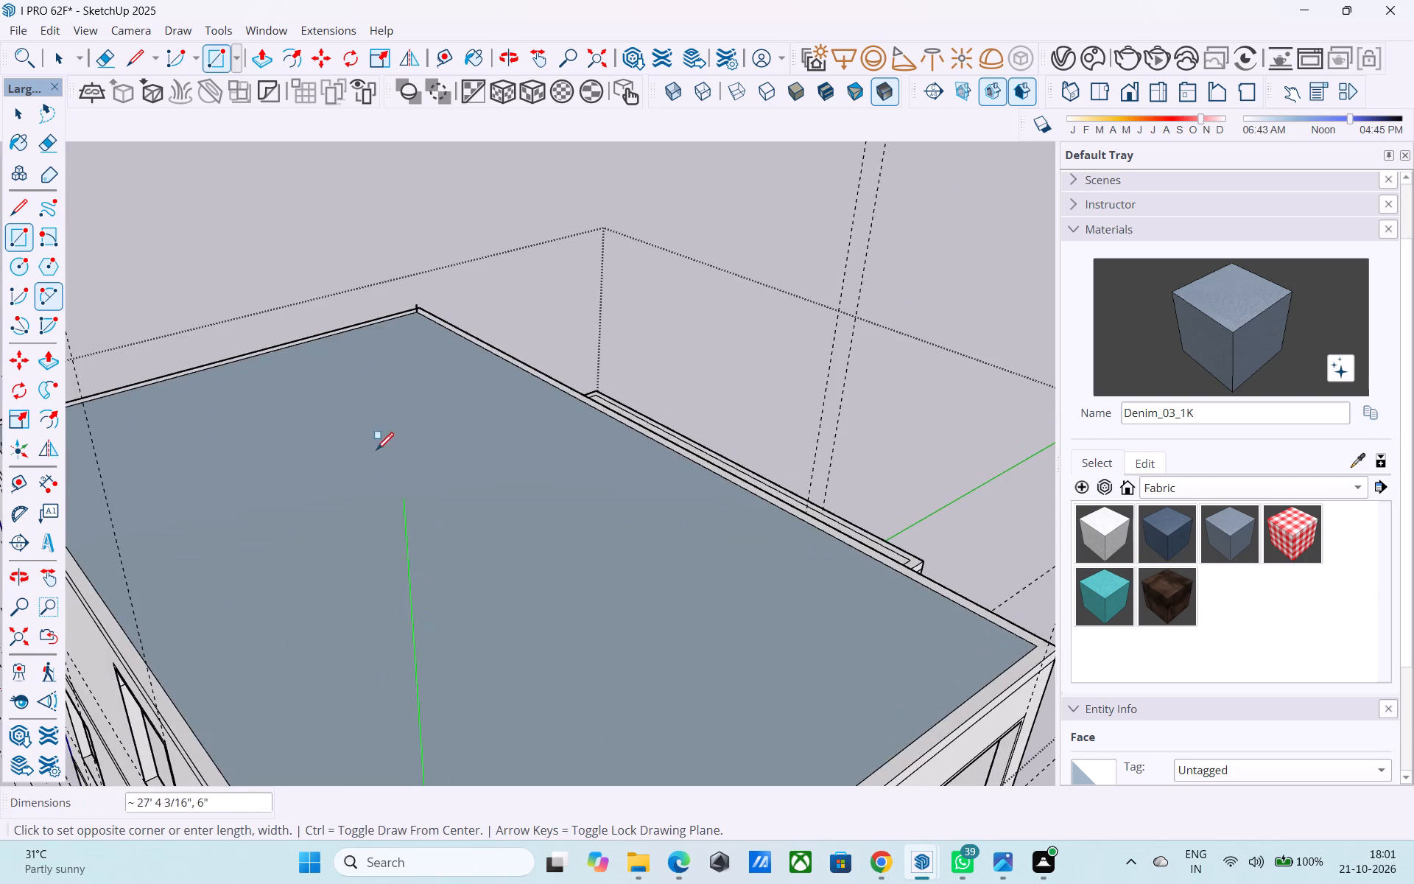
scroll(380, 364, "up", 6)
scroll(423, 290, "up", 5)
left_click(452, 247)
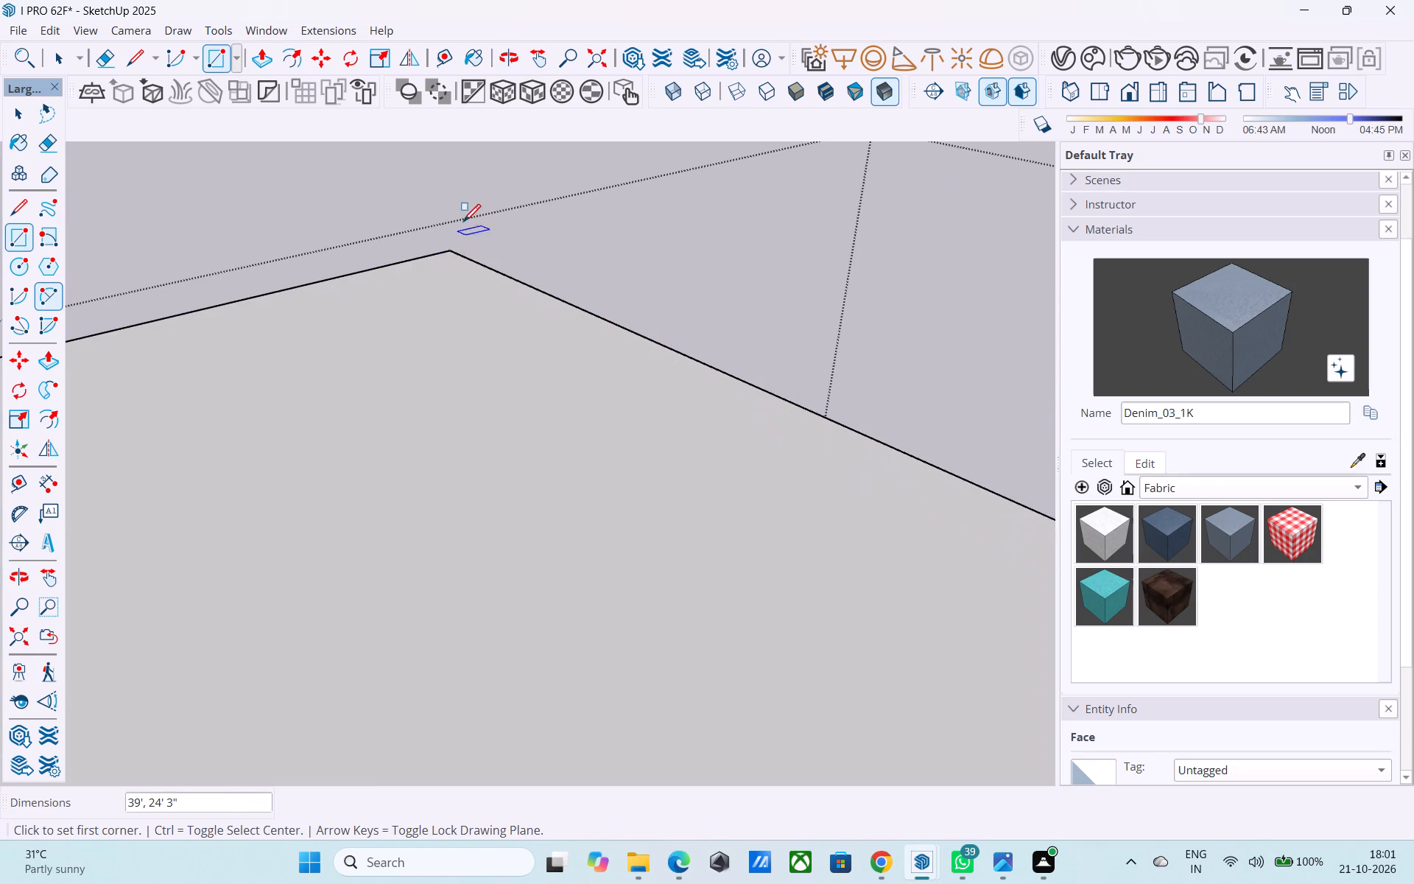
Examine the raised roof surface and its open edges above the top-floor walls.
scroll(463, 223, "down", 20)
scroll(463, 223, "down", 1)
middle_click_drag(494, 309, 427, 428)
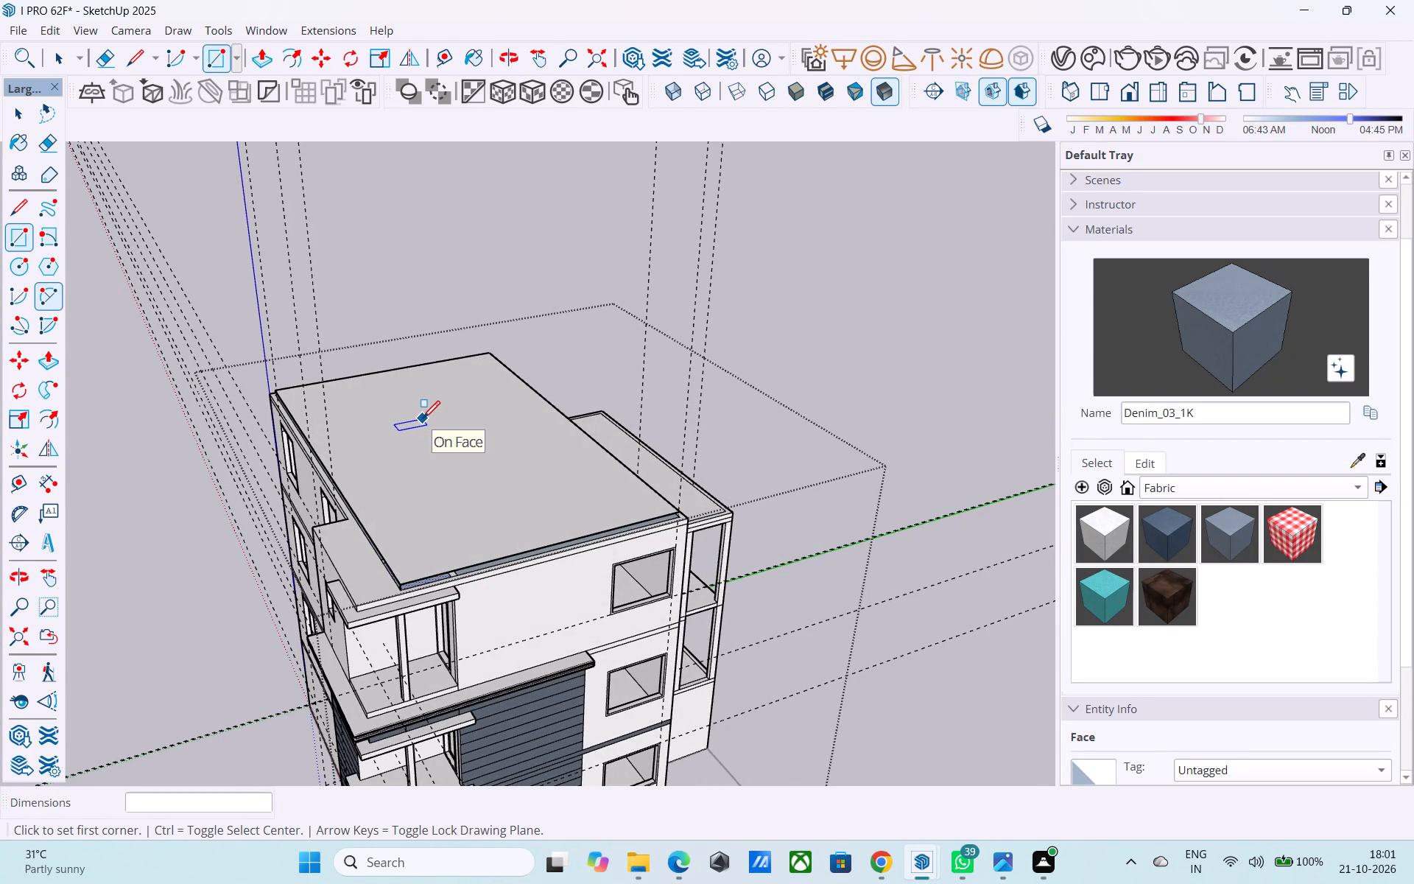
middle_click_drag(423, 418, 429, 445)
scroll(429, 441, "up", 2)
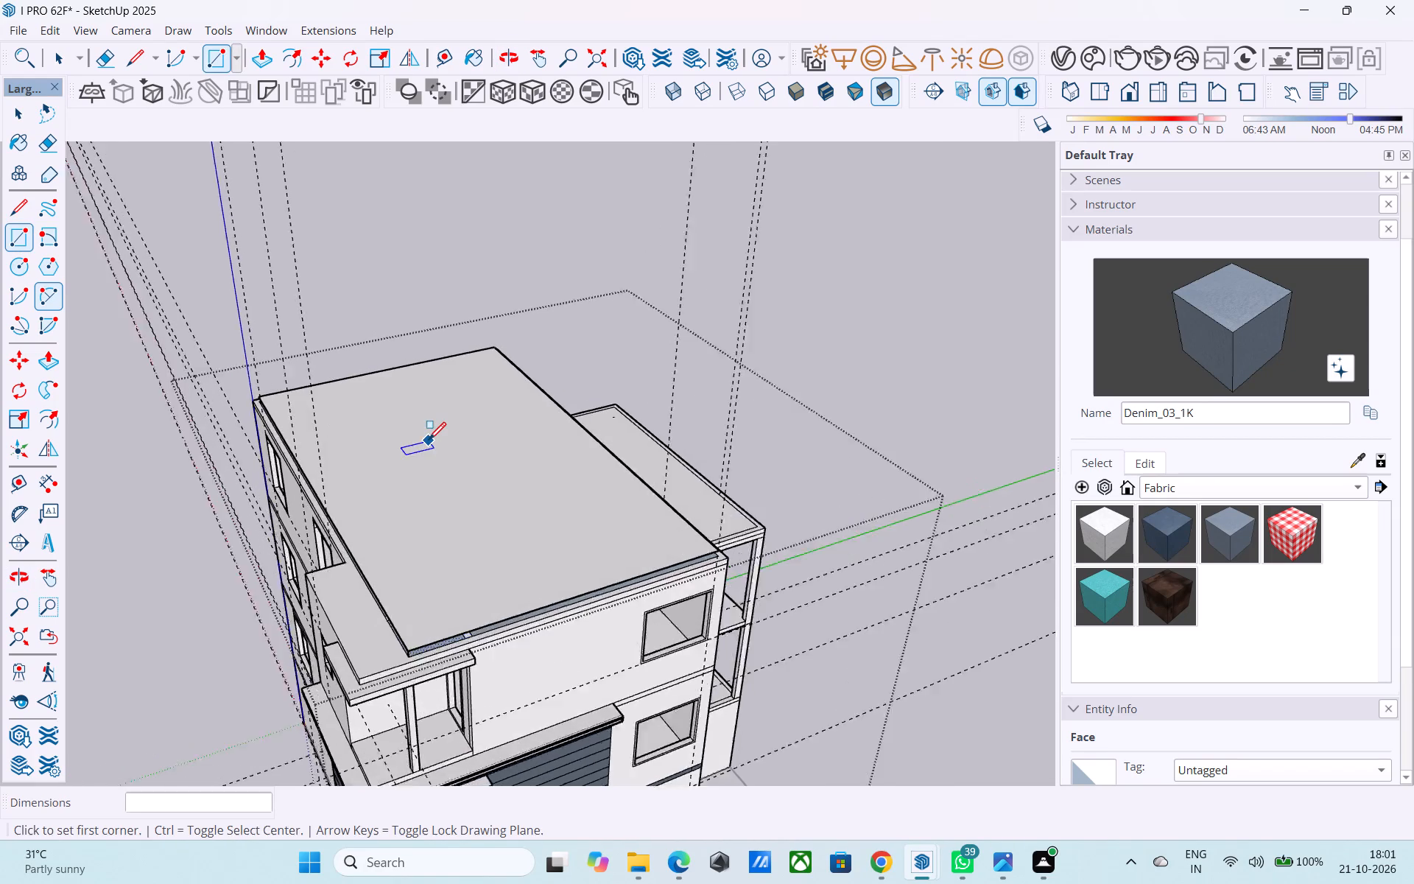
scroll(429, 441, "up", 3)
scroll(429, 432, "down", 6)
middle_click_drag(429, 435, 435, 366)
scroll(435, 367, "up", 6)
scroll(438, 366, "down", 2)
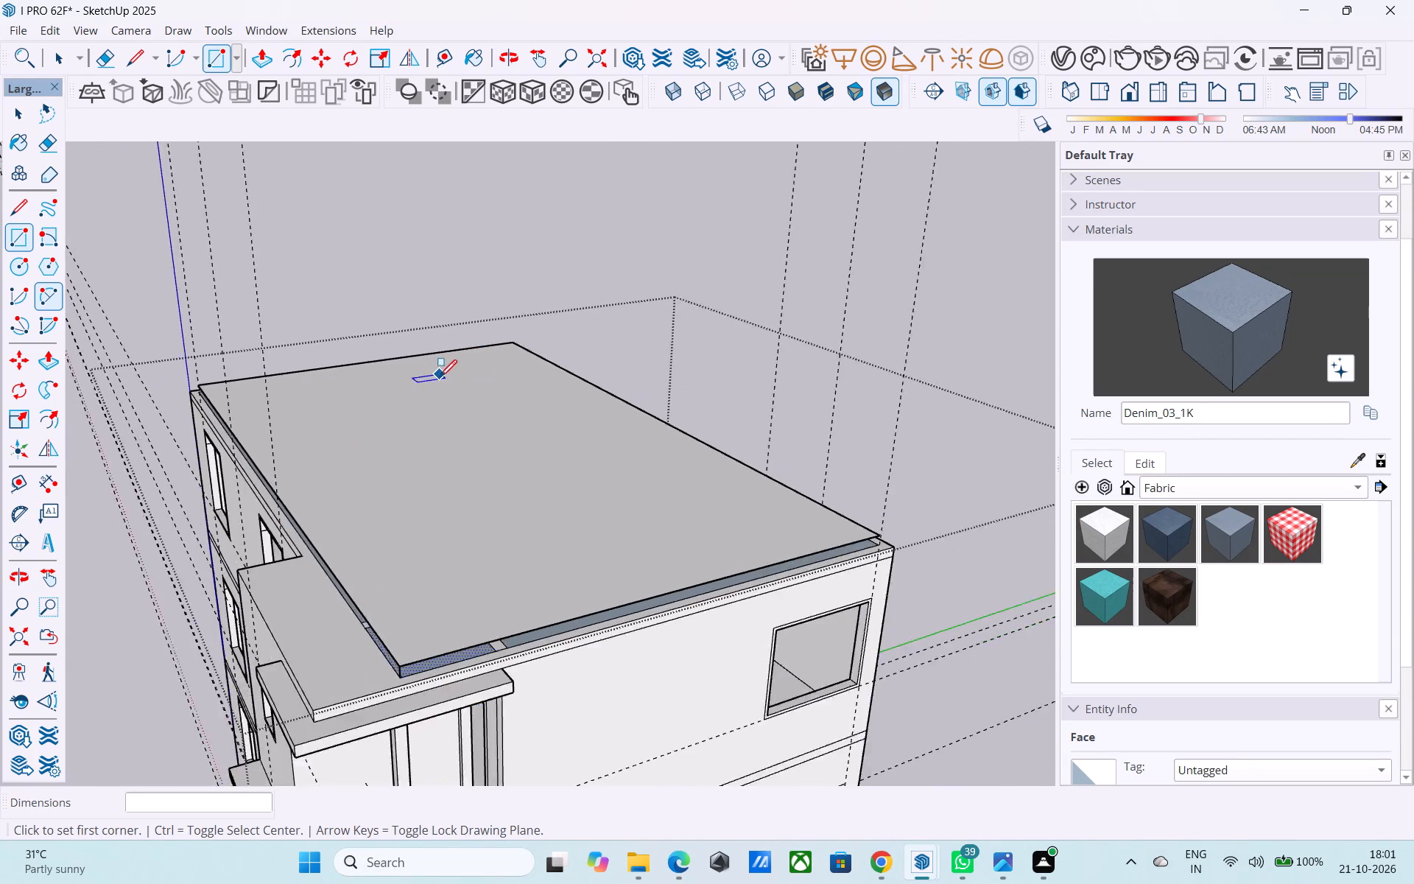
scroll(440, 379, "down", 2)
middle_click_drag(425, 518, 412, 440)
scroll(390, 585, "down", 4)
scroll(394, 439, "up", 5)
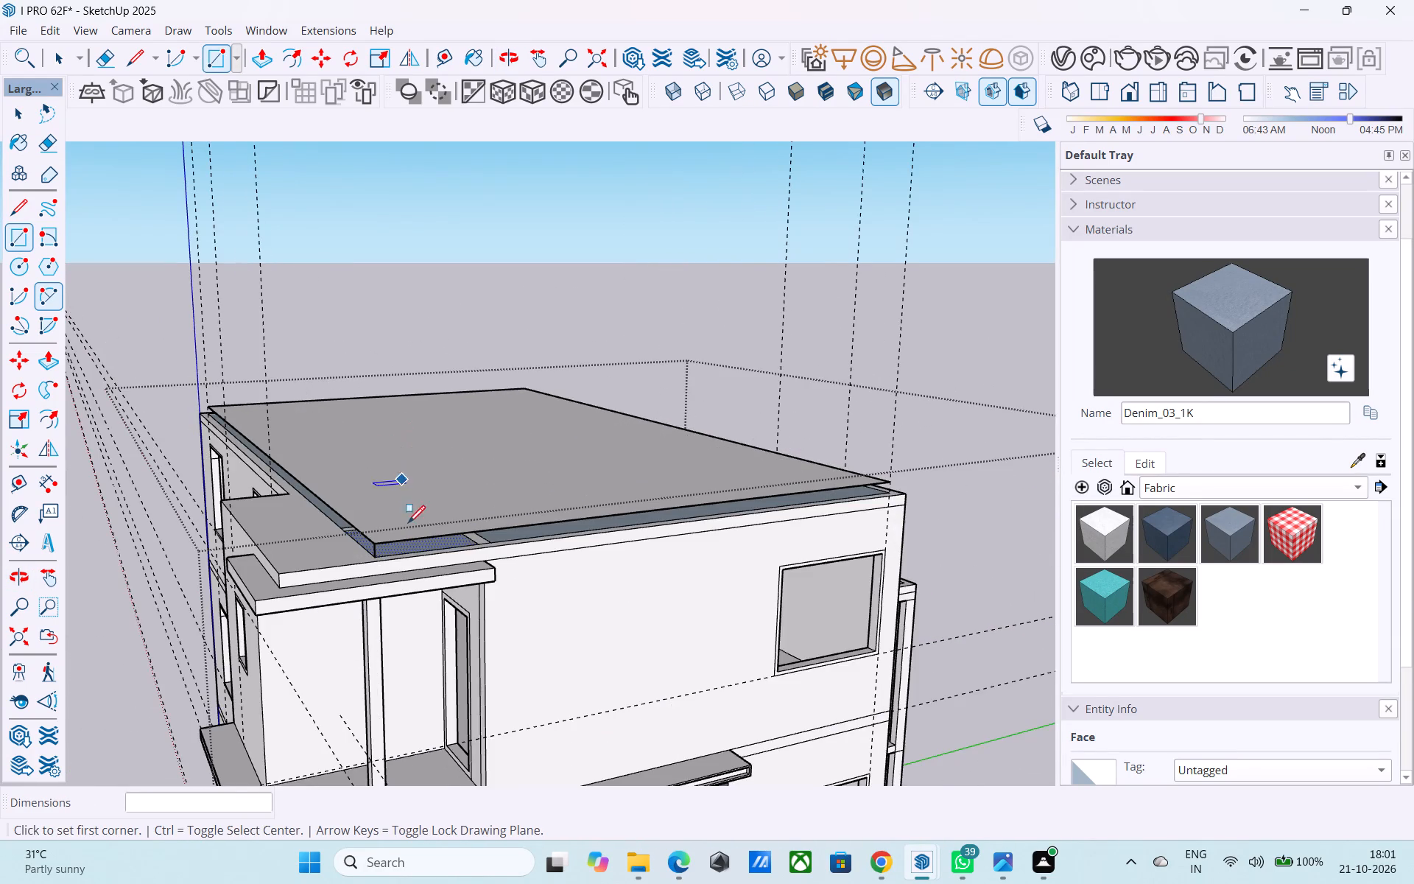
scroll(395, 565, "up", 3)
scroll(359, 559, "down", 6)
Draw a 6" vertical line joining the lower and raised roof faces at the corner above the side window.
middle_click_drag(756, 522, 334, 534)
scroll(331, 535, "up", 7)
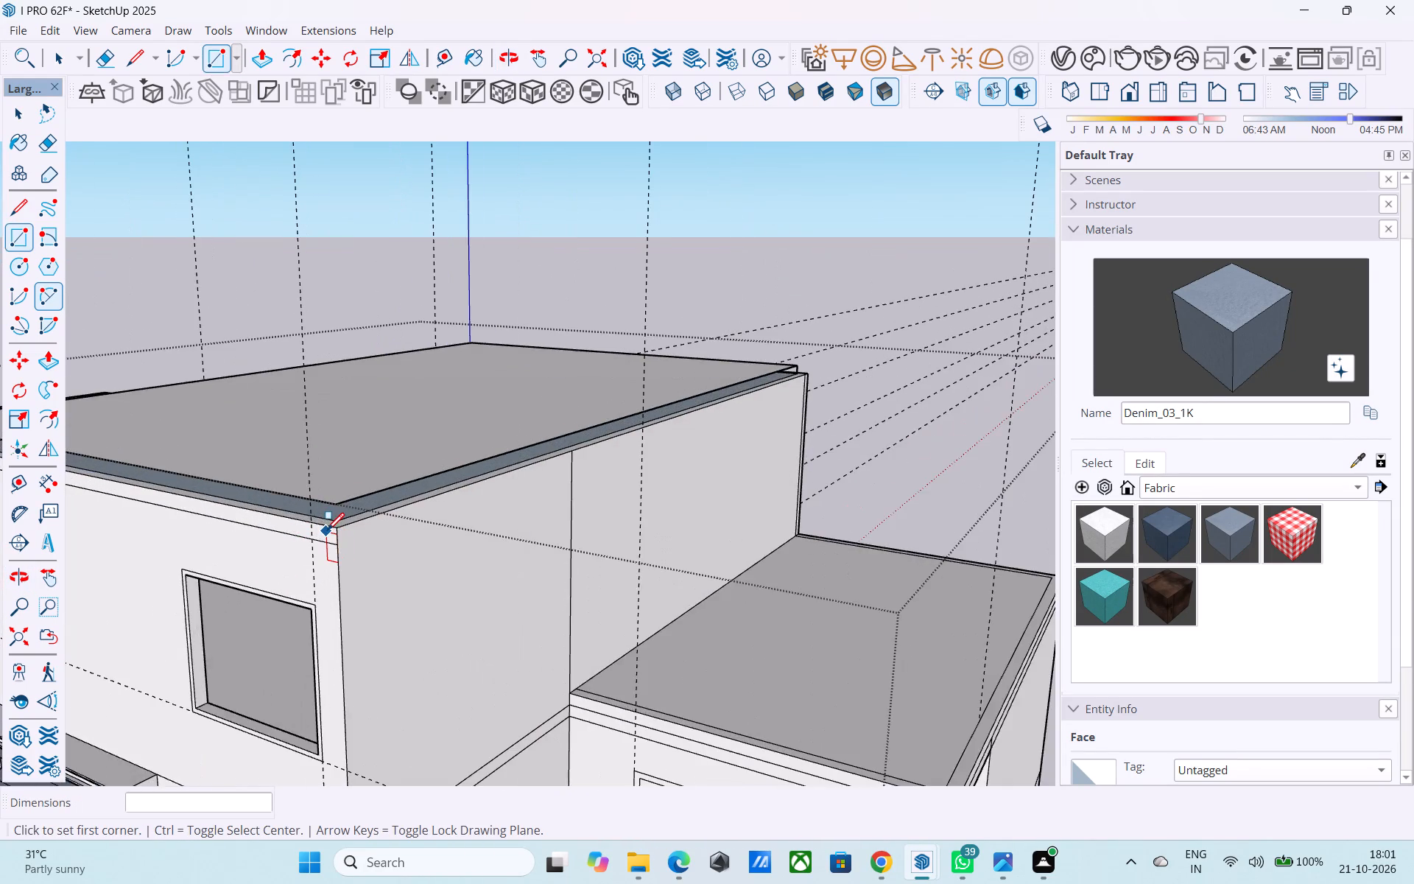
scroll(327, 532, "up", 4)
key("l")
scroll(338, 520, "up", 4)
left_click(345, 509)
left_click(337, 471)
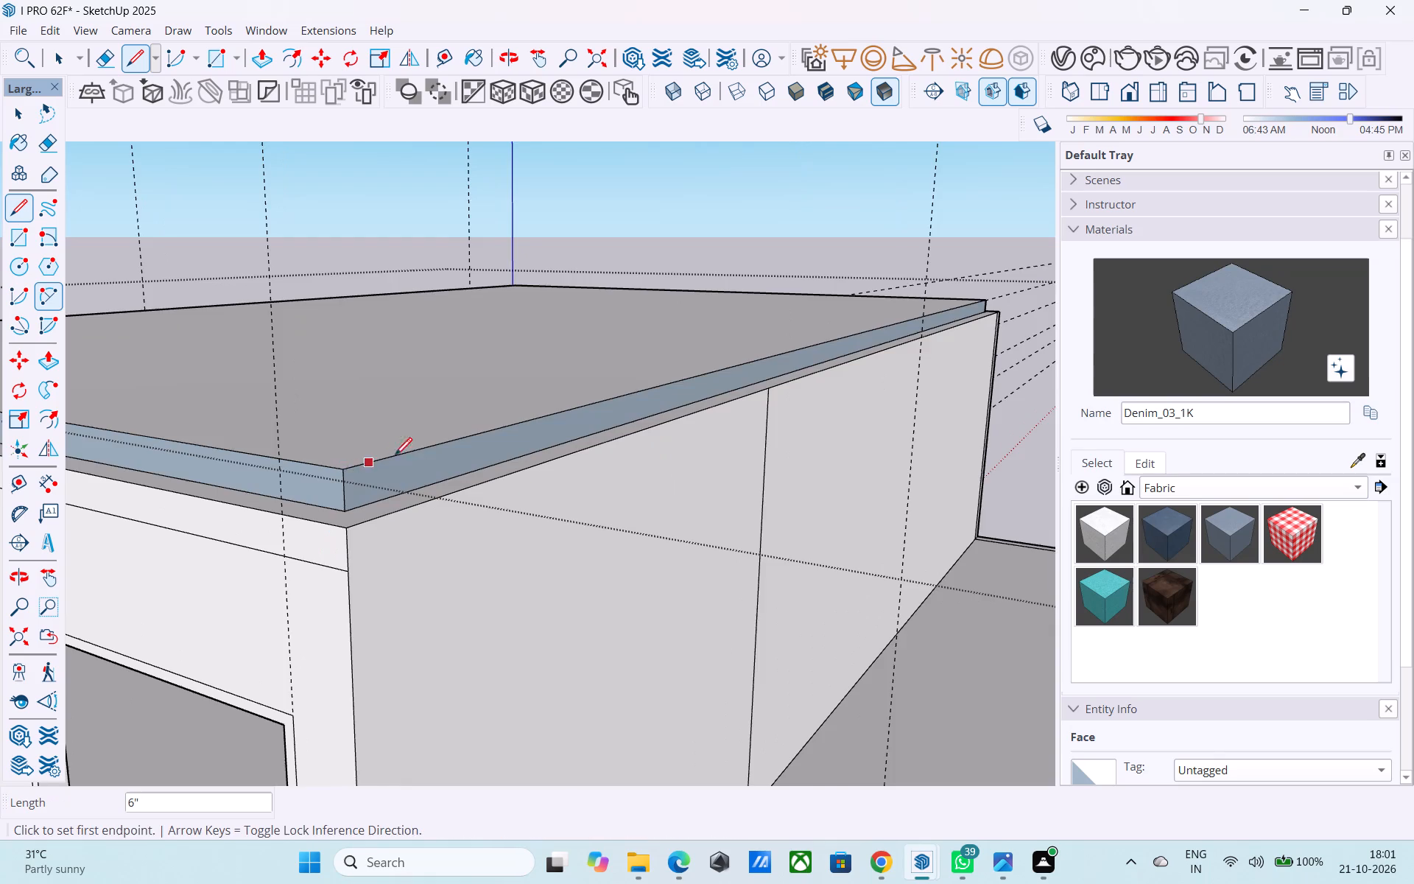
Draw a vertical line joining the lower and raised roof faces at the remaining open rear corner.
scroll(412, 471, "down", 11)
middle_click_drag(661, 498, 205, 608)
middle_click_drag(630, 484, 206, 491)
scroll(543, 410, "up", 13)
left_click(408, 497)
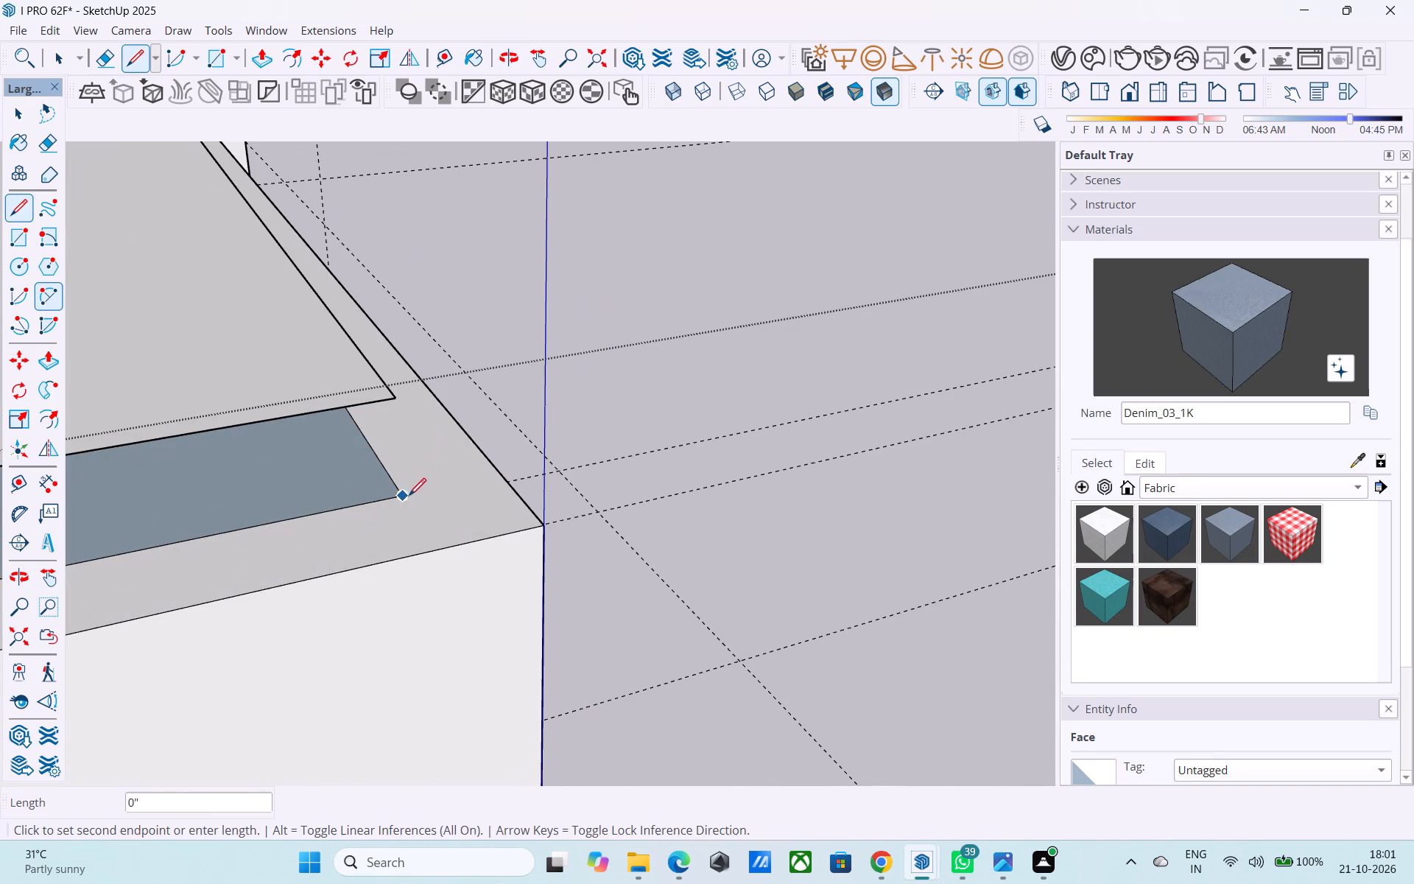
left_click(397, 403)
Reverse the two blue roof-slab edge faces that meet at the rear corner, above the blank wall and the windowed side wall.
scroll(731, 390, "down", 12)
middle_click_drag(778, 414, 440, 446)
scroll(377, 450, "up", 11)
scroll(456, 494, "down", 1)
middle_click_drag(462, 495, 454, 445)
scroll(453, 445, "up", 4)
key("space")
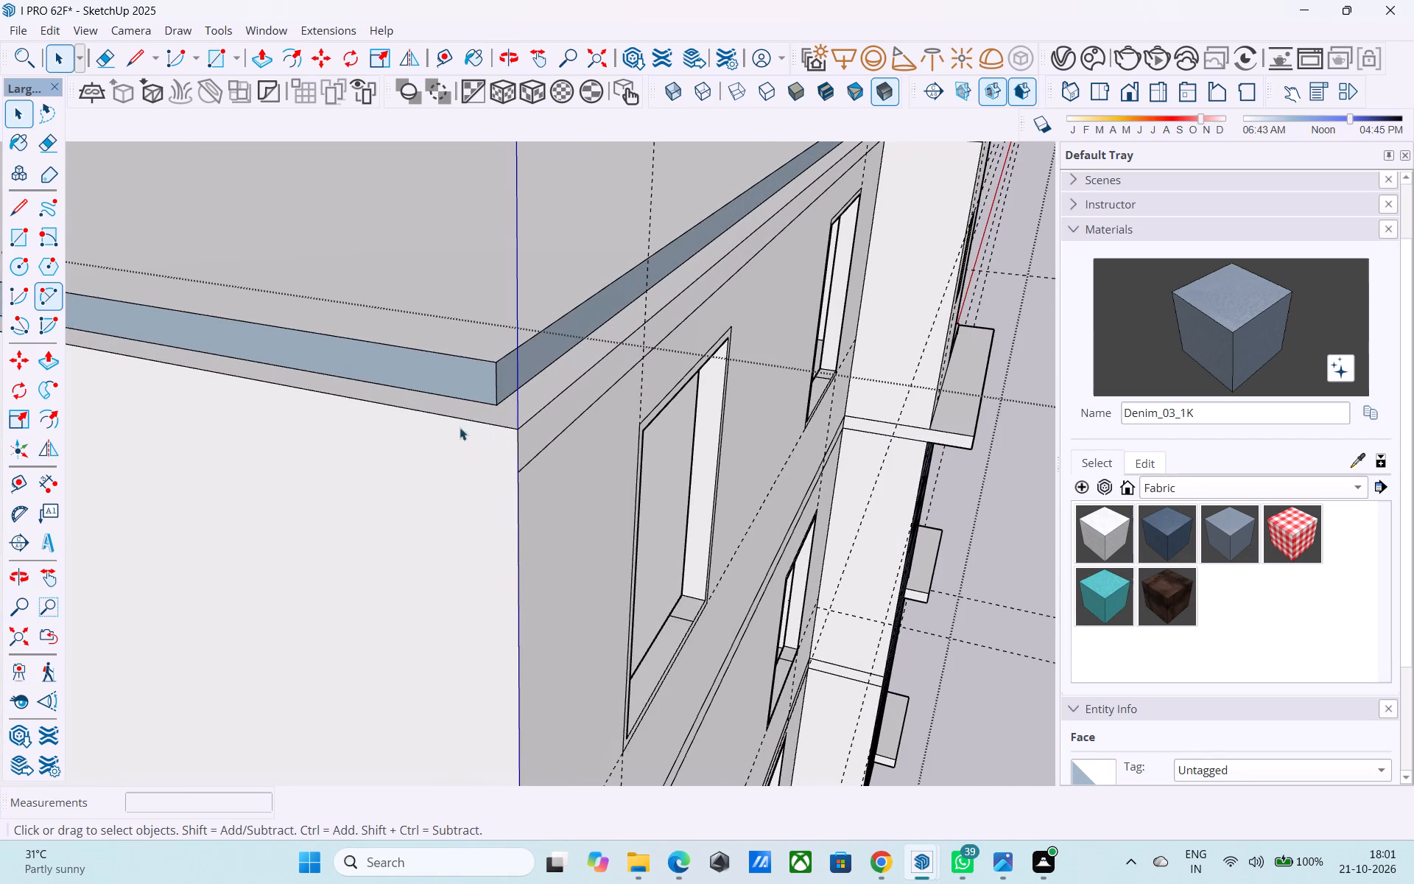
left_click(472, 379)
right_click(474, 379)
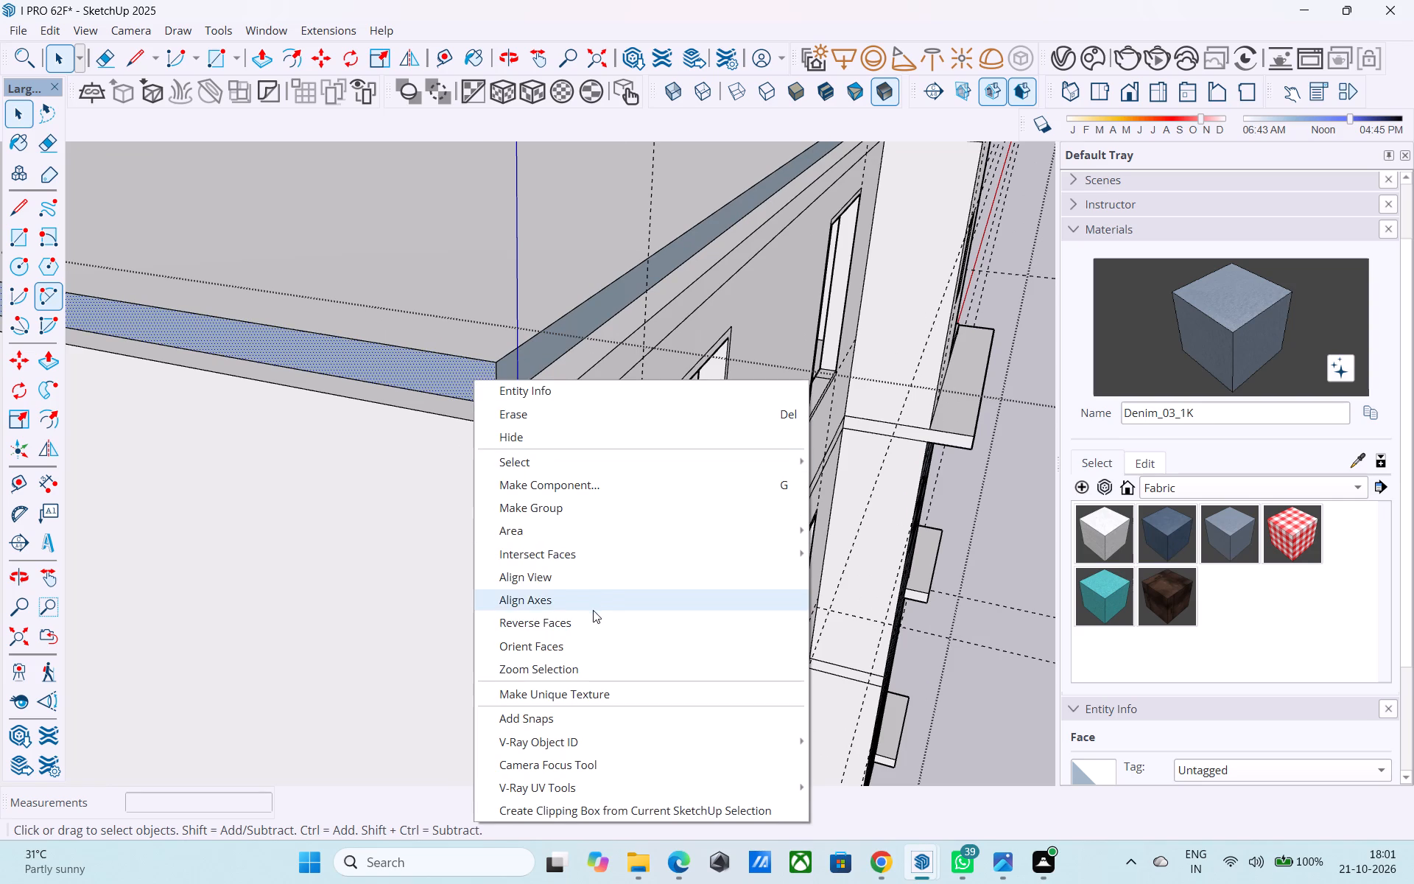
left_click(593, 613)
left_click(524, 349)
right_click(524, 348)
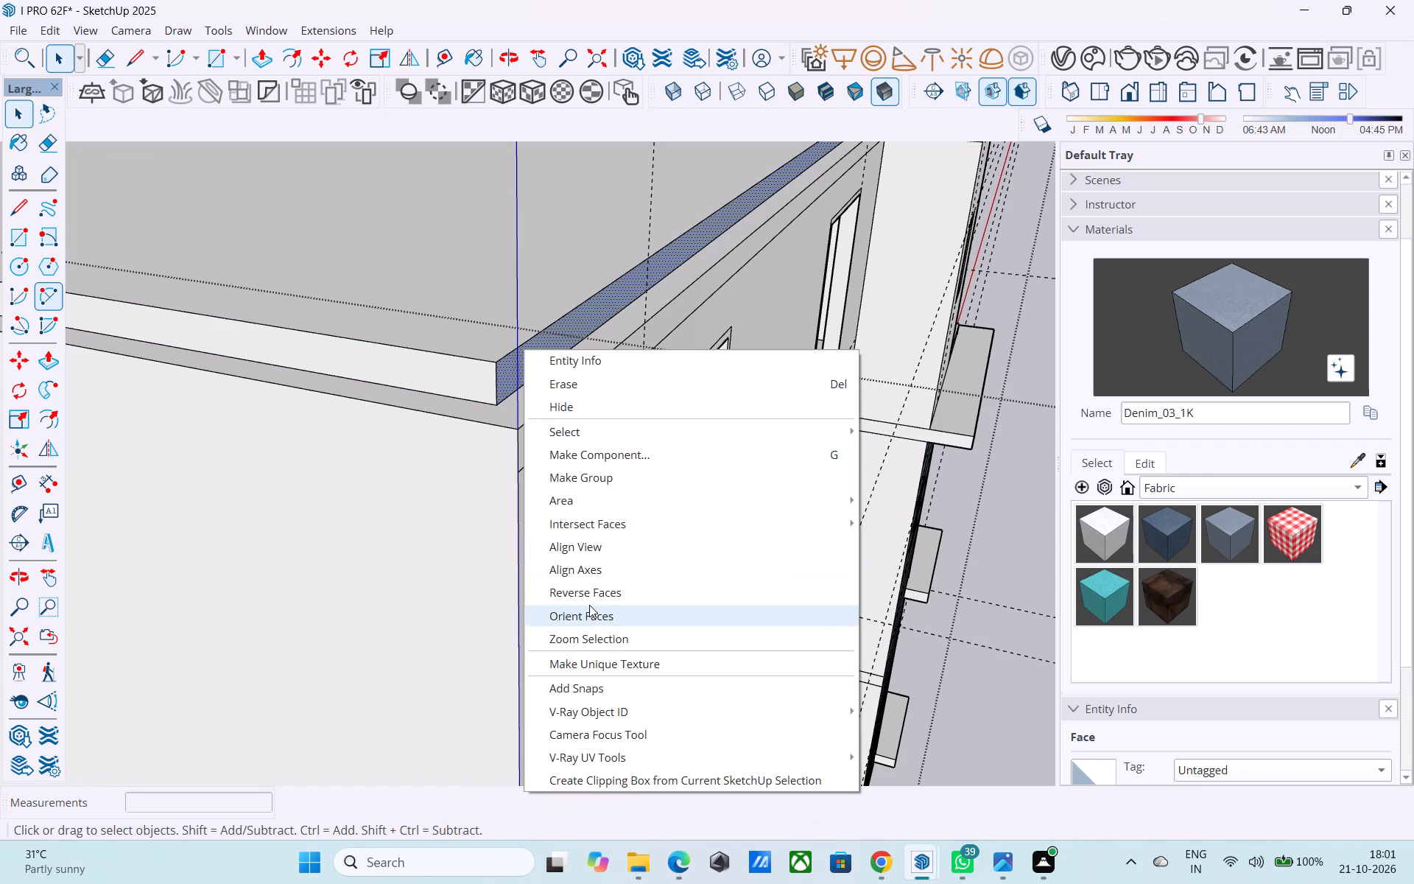
left_click(585, 594)
Reverse the two remaining blue roof-slab edge faces, above the front wall and the side wall facing the lower roof.
scroll(622, 558, "down", 12)
middle_click_drag(484, 533, 993, 534)
middle_click_drag(717, 490, 970, 519)
scroll(538, 359, "up", 12)
middle_click_drag(426, 389, 893, 478)
scroll(910, 456, "up", 1)
scroll(930, 387, "down", 5)
scroll(587, 478, "up", 4)
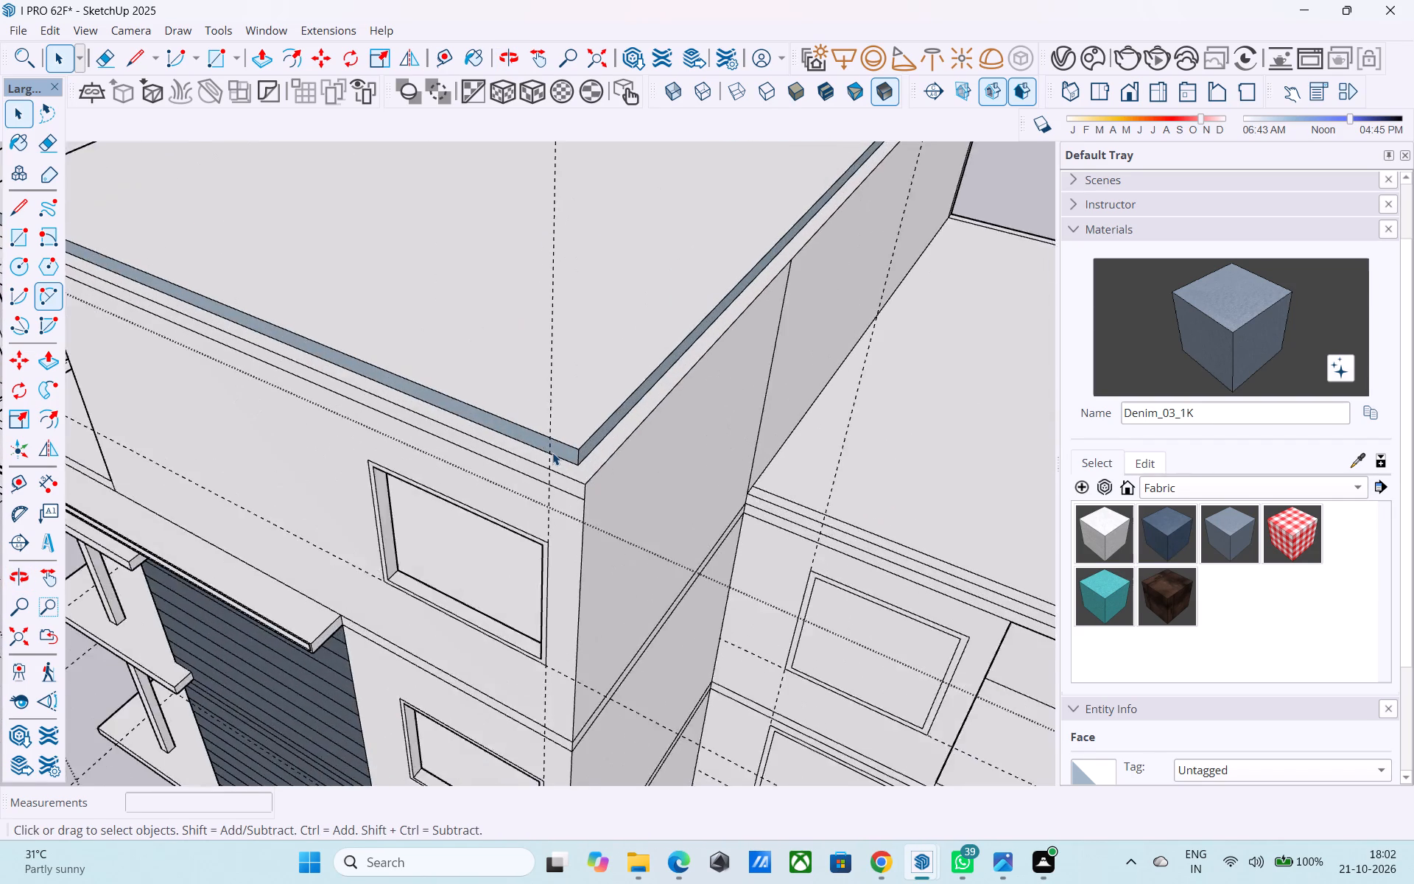
scroll(552, 452, "up", 4)
left_click(552, 452)
right_click(552, 452)
left_click(629, 249)
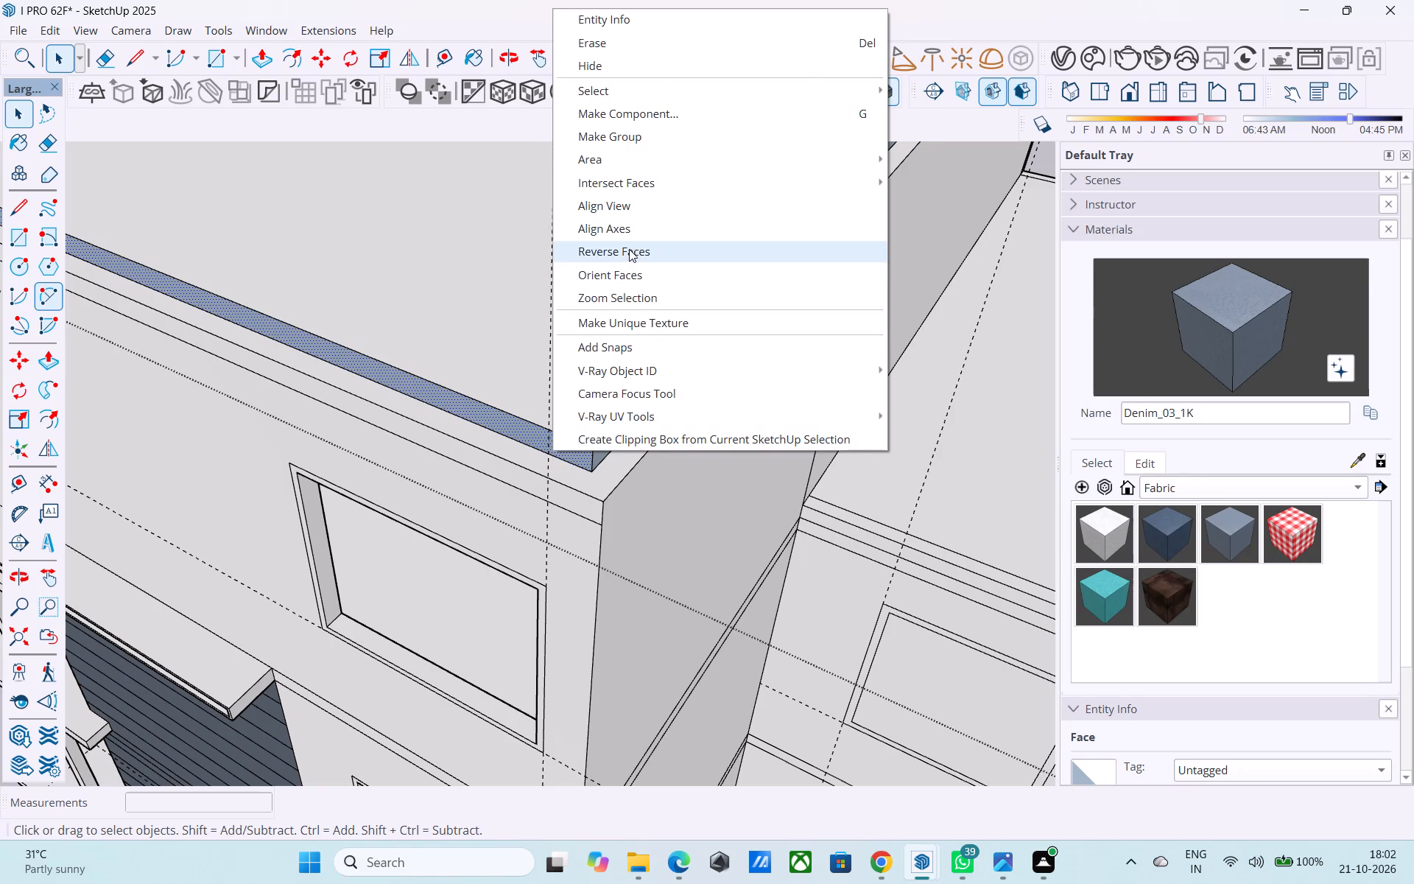
left_click(626, 434)
right_click_drag(626, 434, 615, 393)
scroll(608, 430, "up", 7)
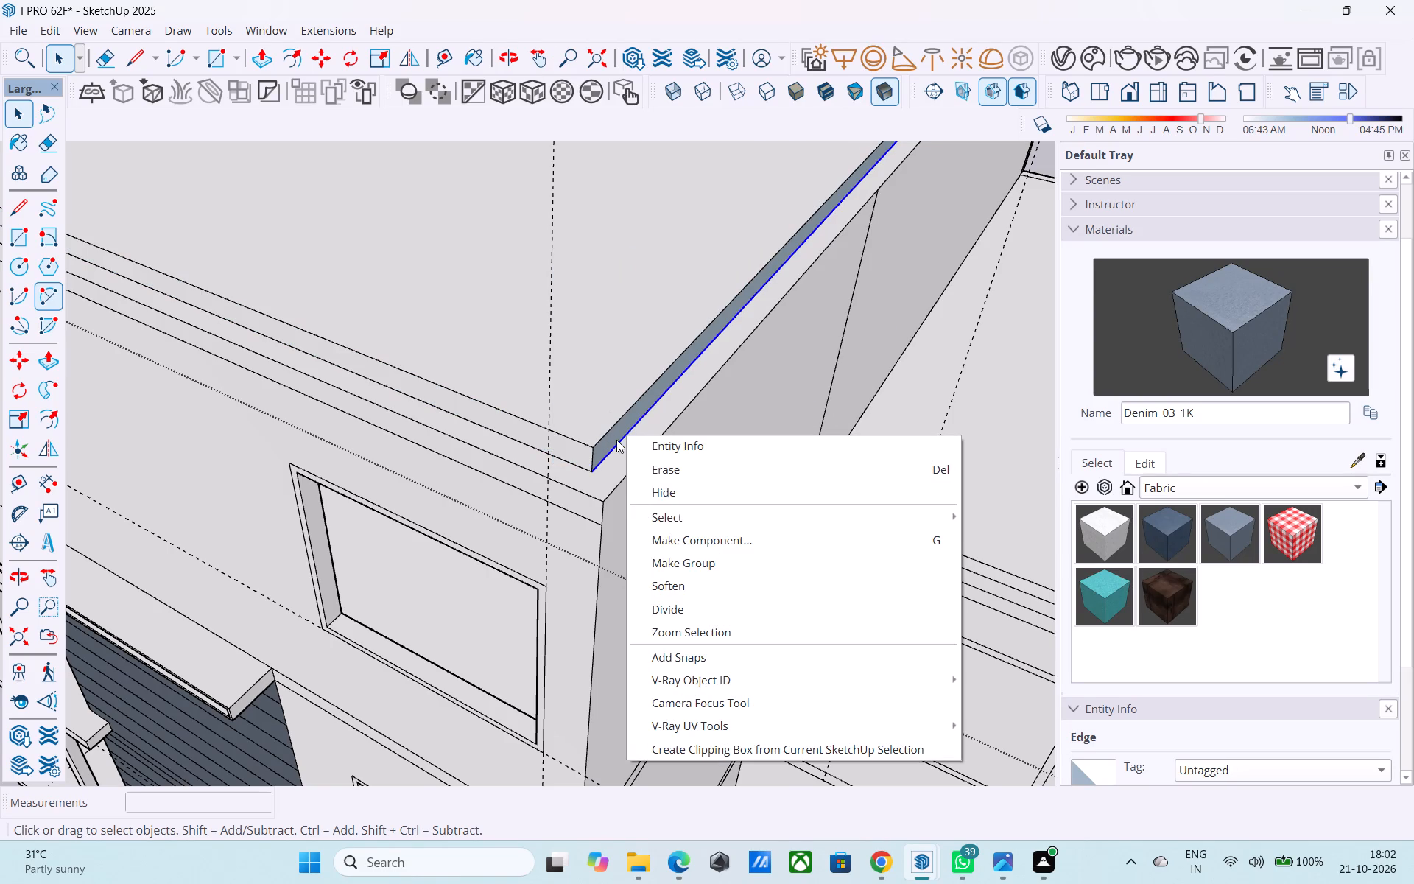
scroll(616, 440, "up", 3)
left_click(616, 440)
scroll(616, 440, "up", 8)
right_click(612, 441)
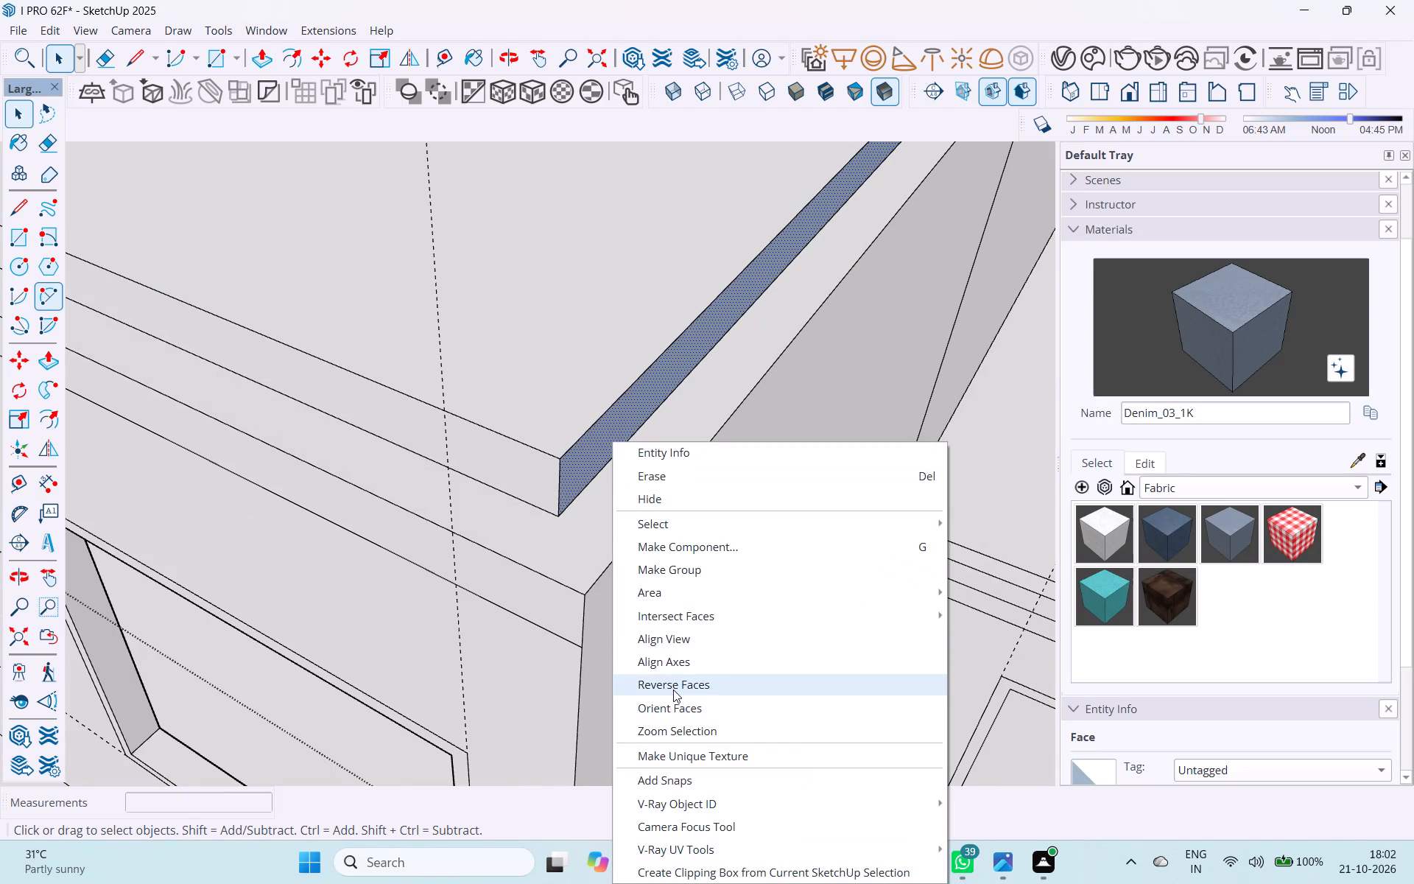
left_click(672, 690)
Push/Pull the roof slab's front edge face outward until it is flush with the roof edge below.
scroll(663, 590, "down", 8)
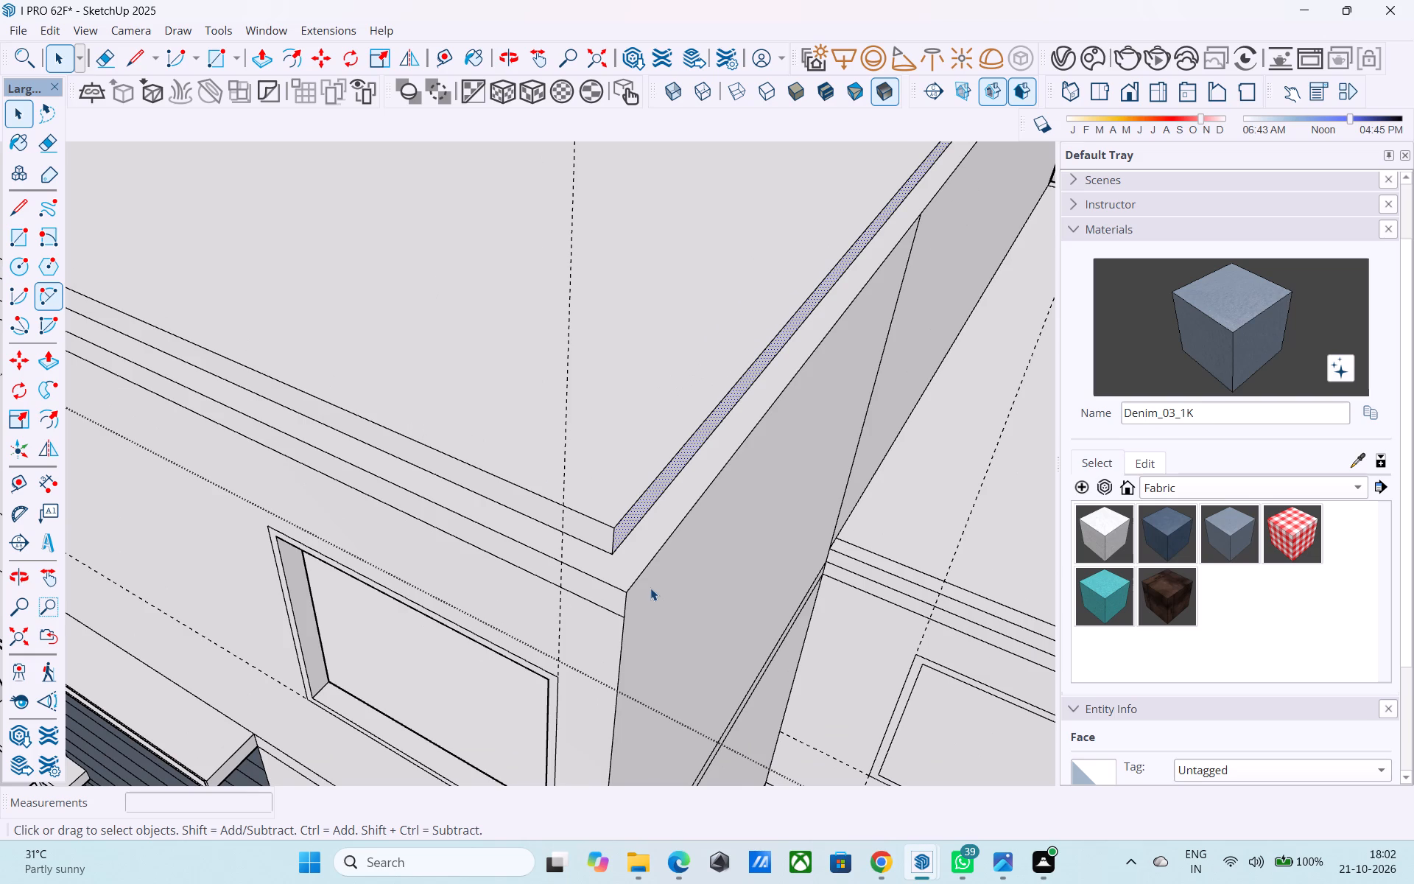
scroll(502, 495, "down", 10)
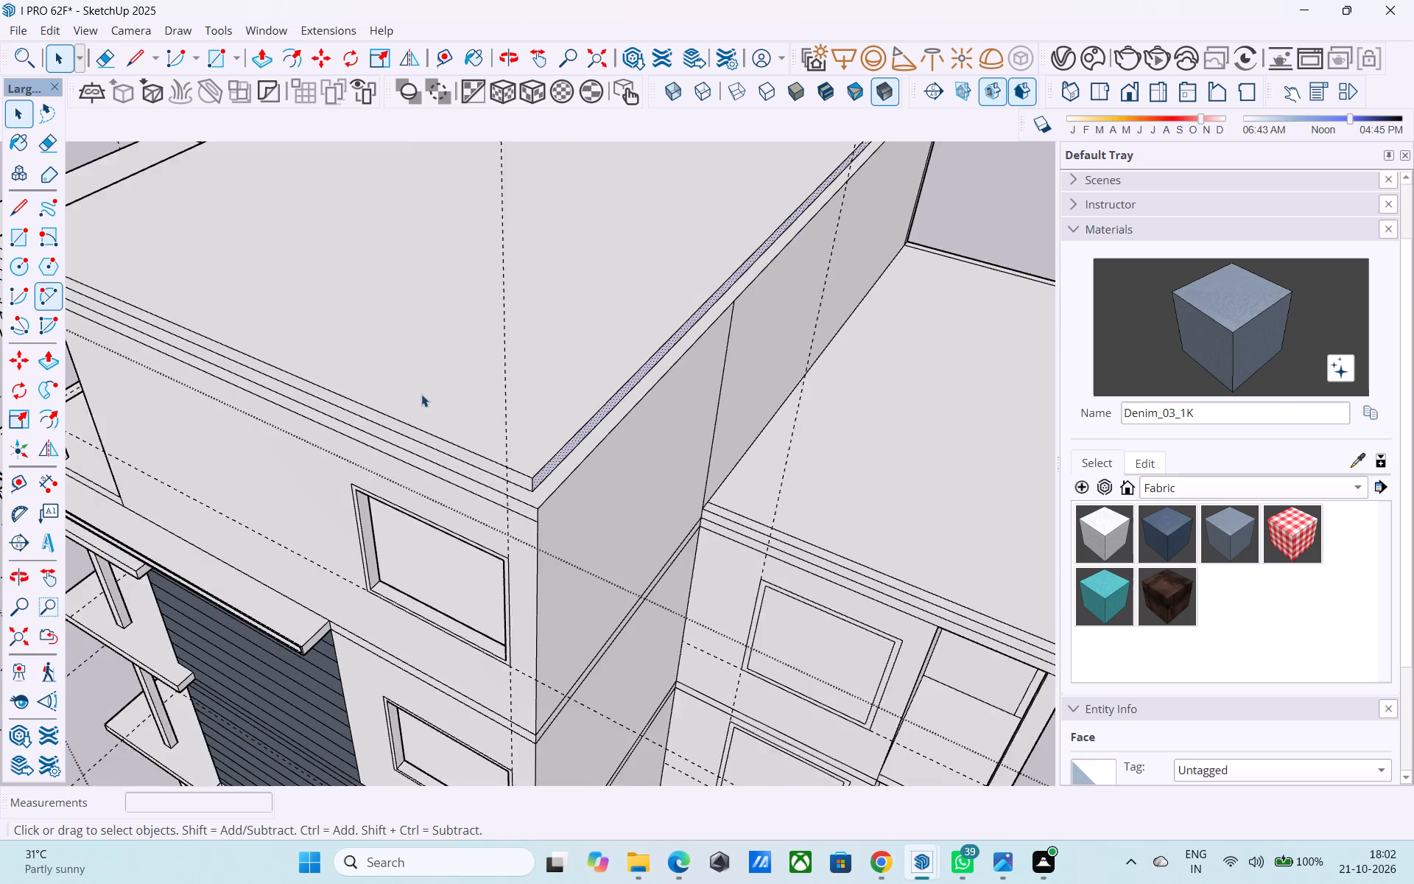
scroll(421, 394, "down", 4)
middle_click_drag(496, 475, 539, 390)
scroll(554, 426, "down", 5)
middle_click_drag(549, 485, 815, 352)
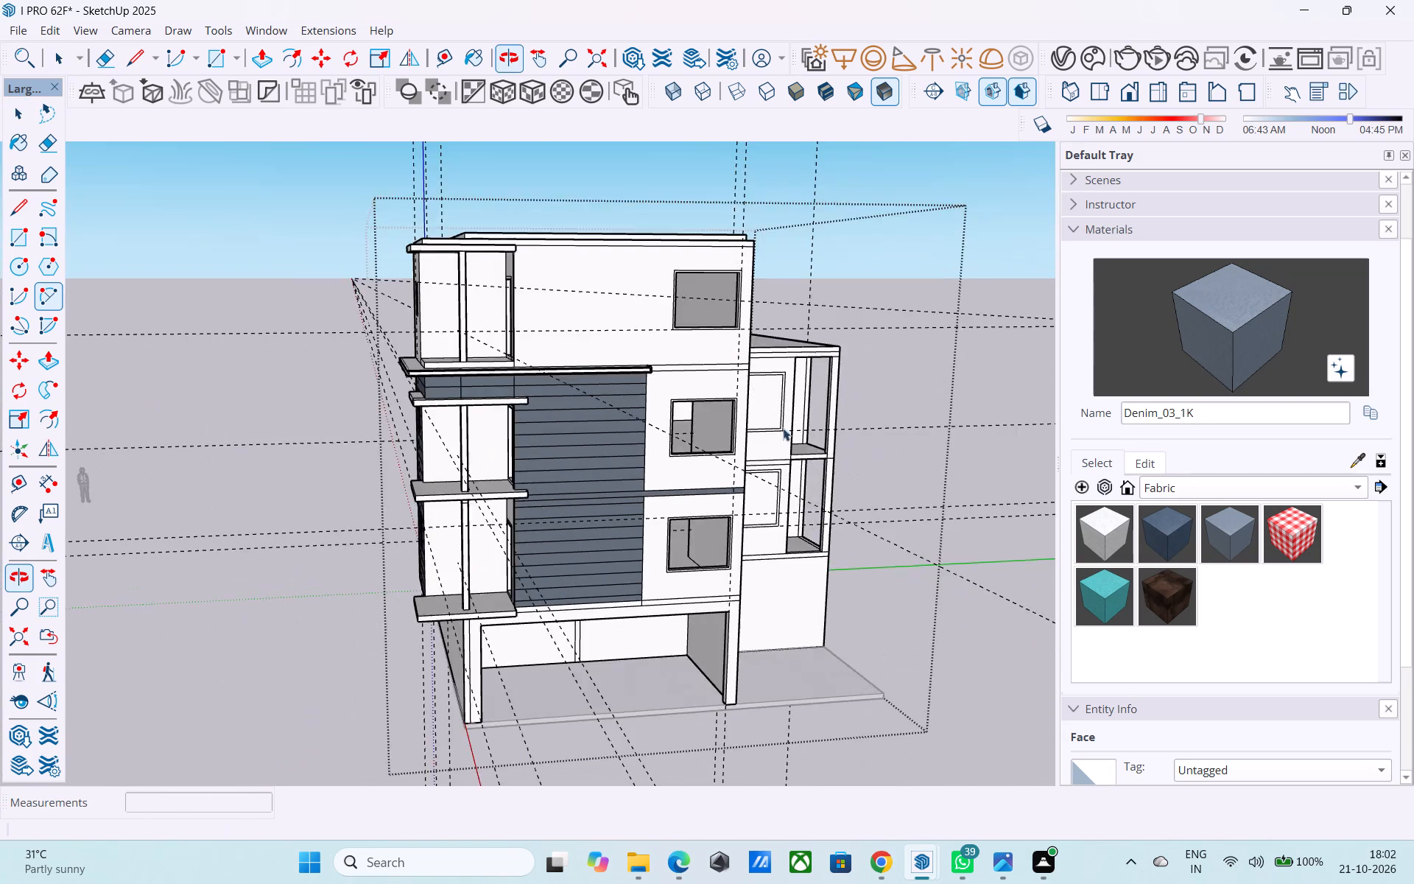
scroll(751, 471, "up", 6)
middle_click_drag(725, 491, 798, 463)
scroll(787, 472, "down", 11)
middle_click_drag(602, 329, 627, 405)
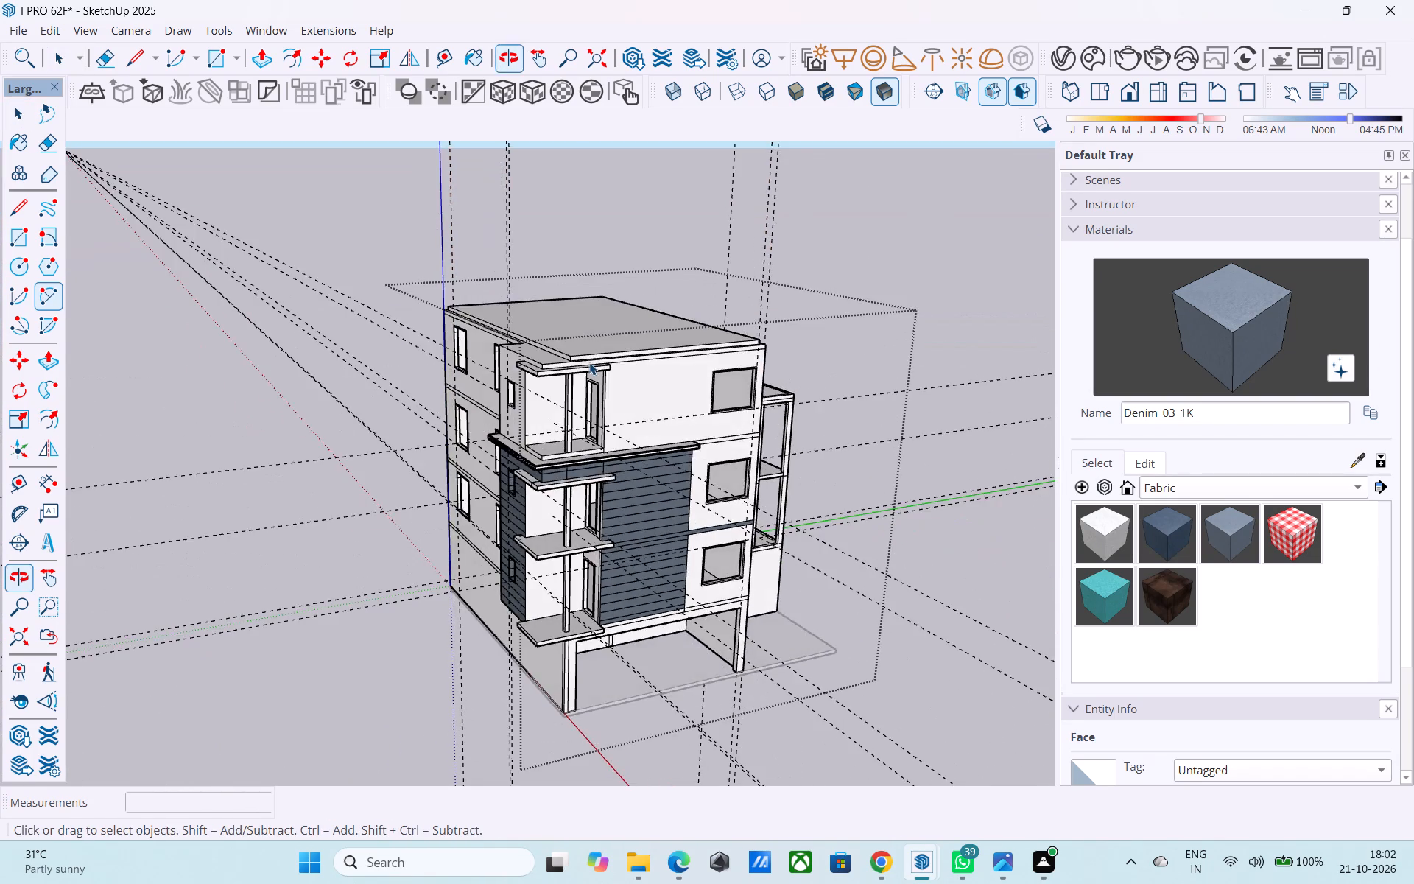
scroll(587, 362, "up", 13)
middle_click_drag(571, 365, 718, 337)
scroll(719, 337, "up", 4)
left_click(709, 310)
middle_click_drag(631, 387, 476, 474)
scroll(375, 416, "up", 1)
scroll(372, 415, "down", 7)
scroll(577, 364, "up", 10)
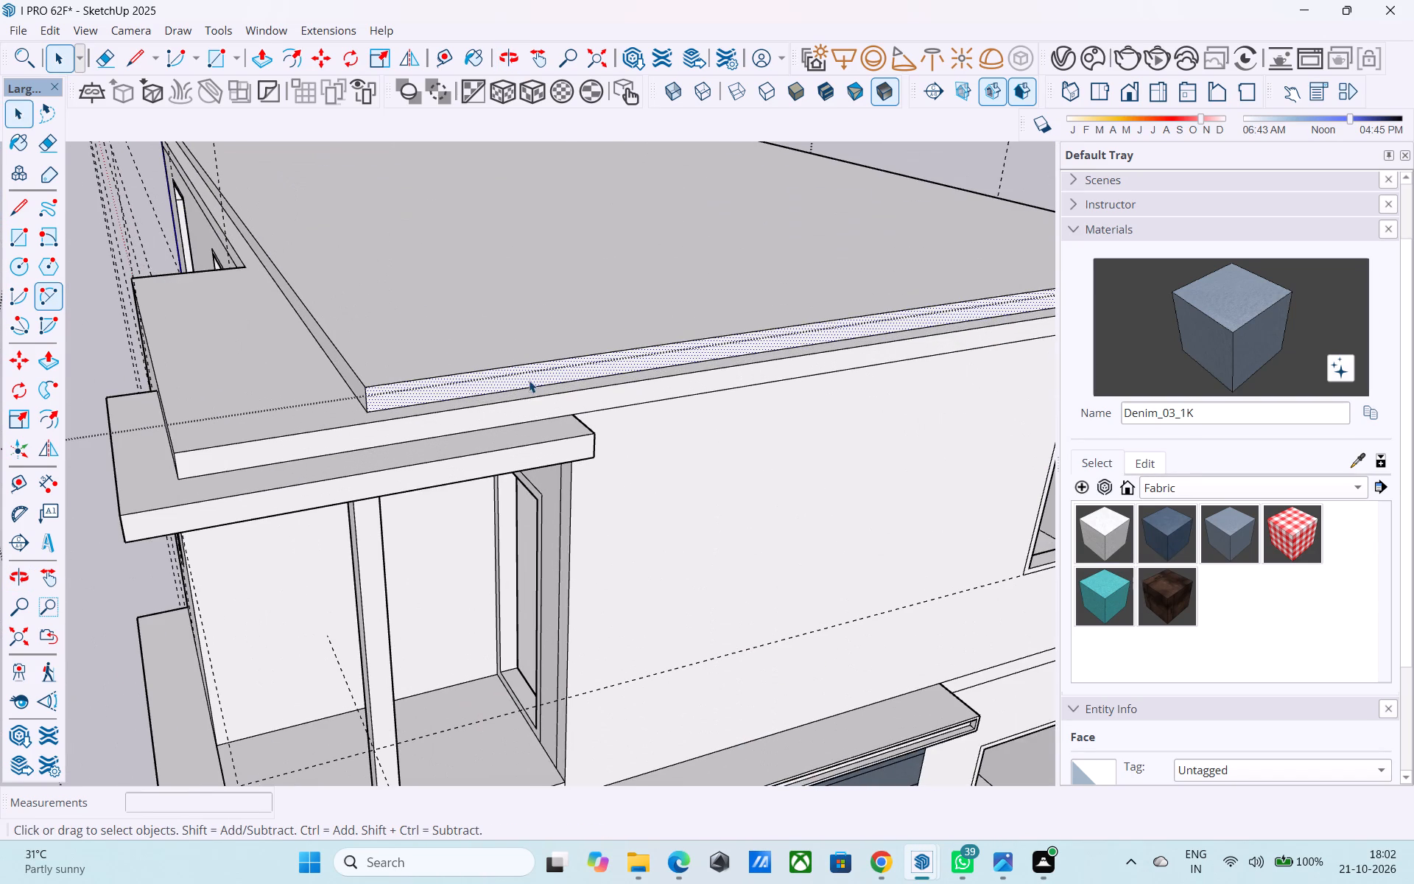
key("p")
left_click(530, 375)
left_click(535, 390)
middle_click_drag(535, 396, 748, 326)
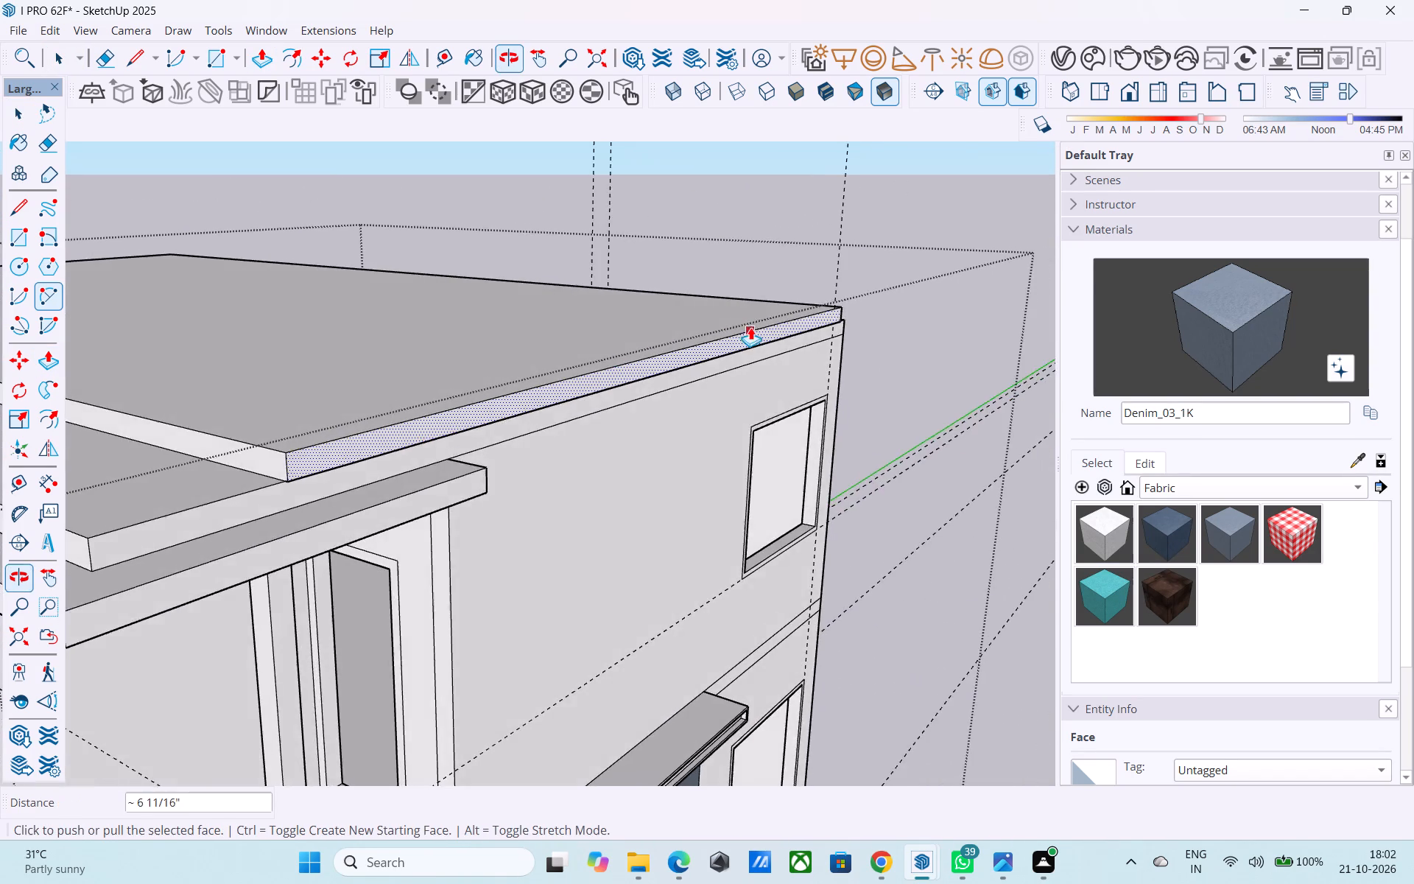
scroll(773, 316, "down", 6)
scroll(563, 430, "up", 14)
left_click(616, 273)
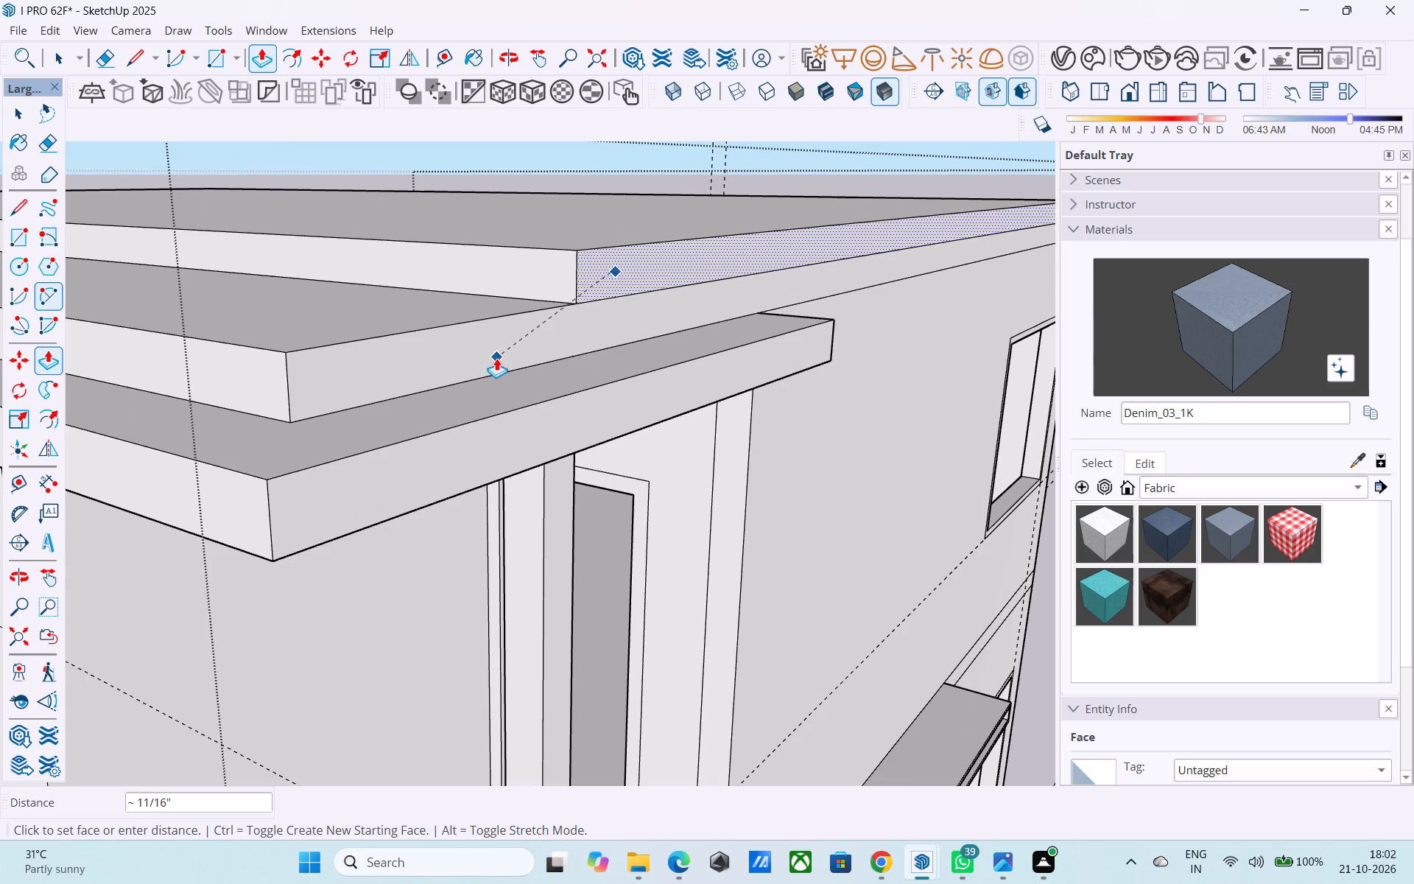
left_click(496, 357)
Push/Pull the roof slab's edge face above the windowed side wall outward 6" to align with the wall.
scroll(539, 287, "down", 17)
middle_click_drag(461, 313, 603, 350)
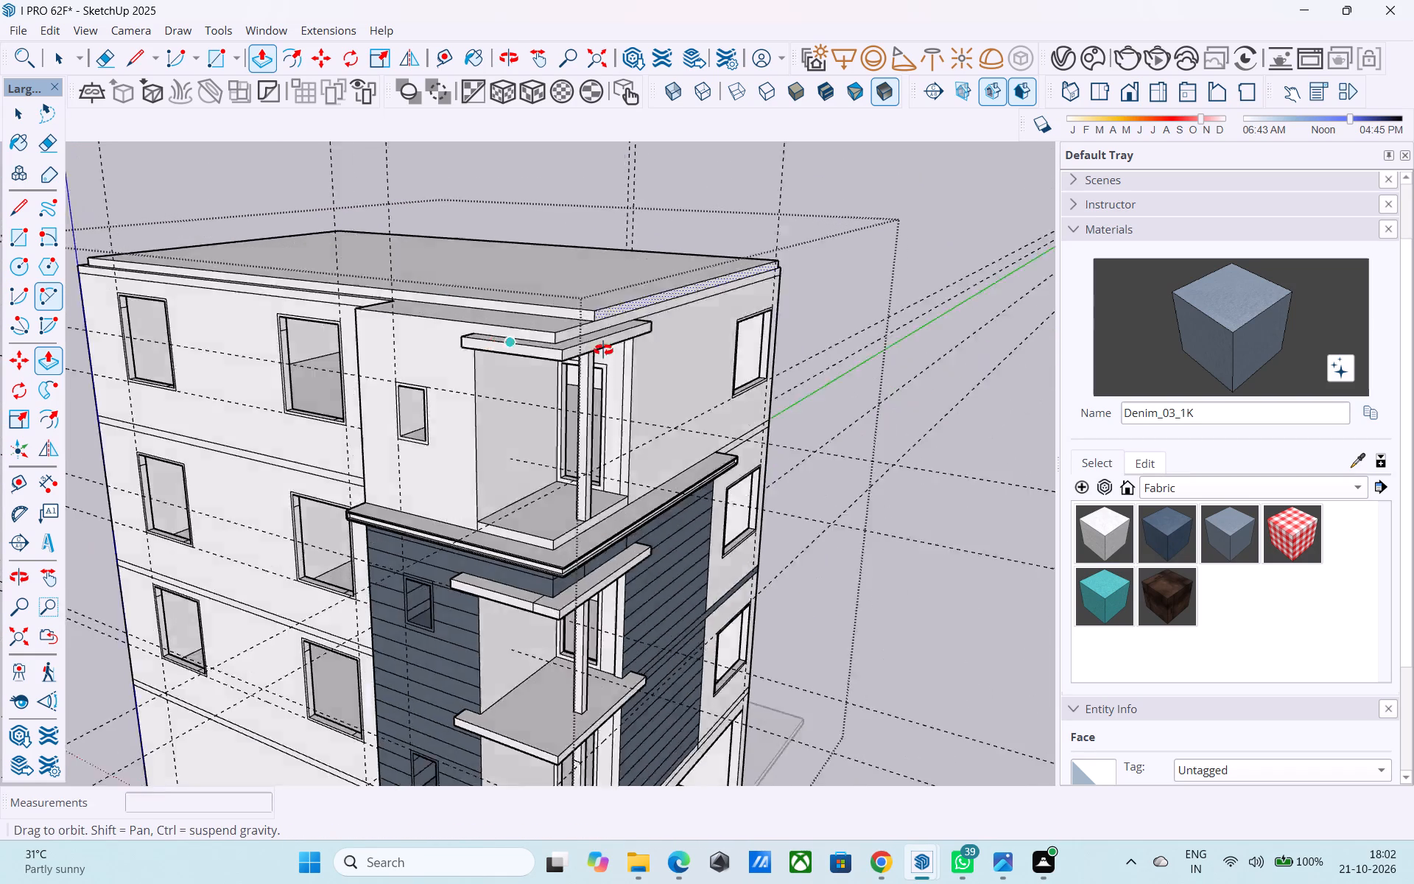
middle_click_drag(603, 350, 910, 392)
scroll(381, 411, "up", 12)
key("space")
left_click(374, 413)
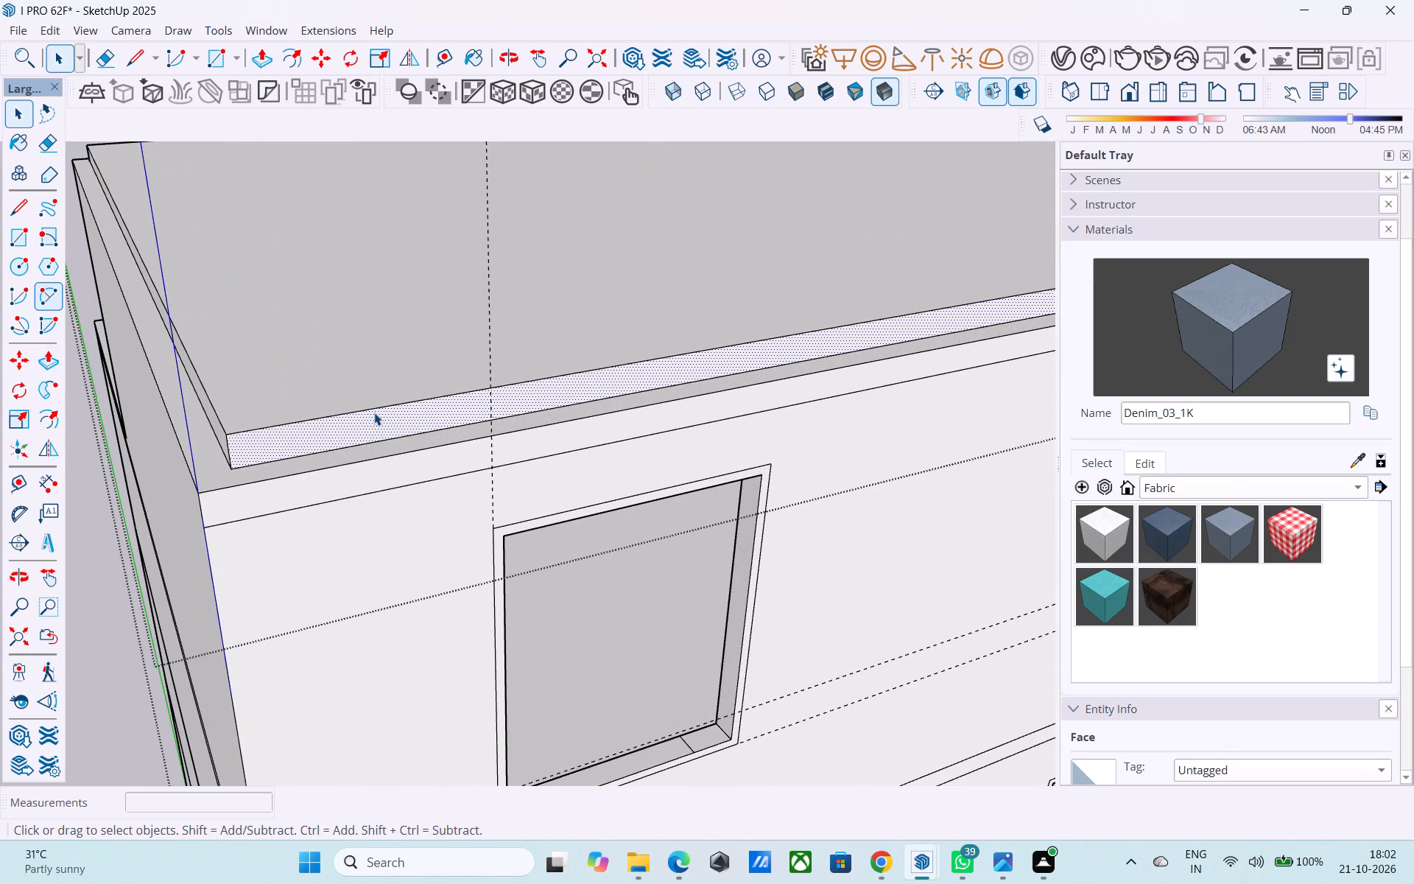
key("p")
left_click(374, 413)
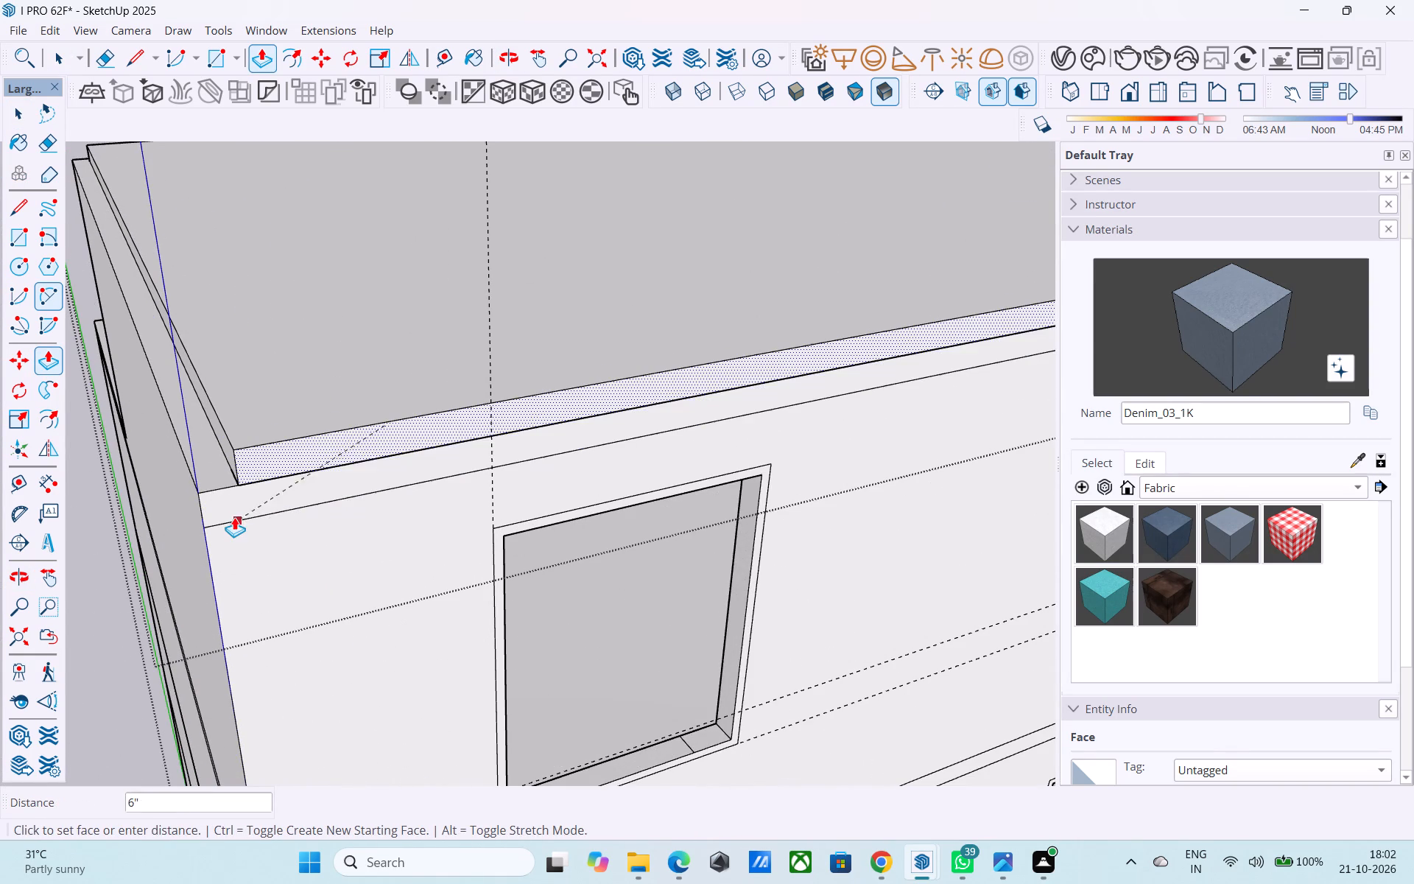
left_click(232, 516)
Push/Pull the roof slab's edge face above the blank rear wall outward 6" to align with the wall.
middle_click_drag(231, 511, 484, 453)
scroll(486, 436, "up", 6)
key("space")
left_click(501, 394)
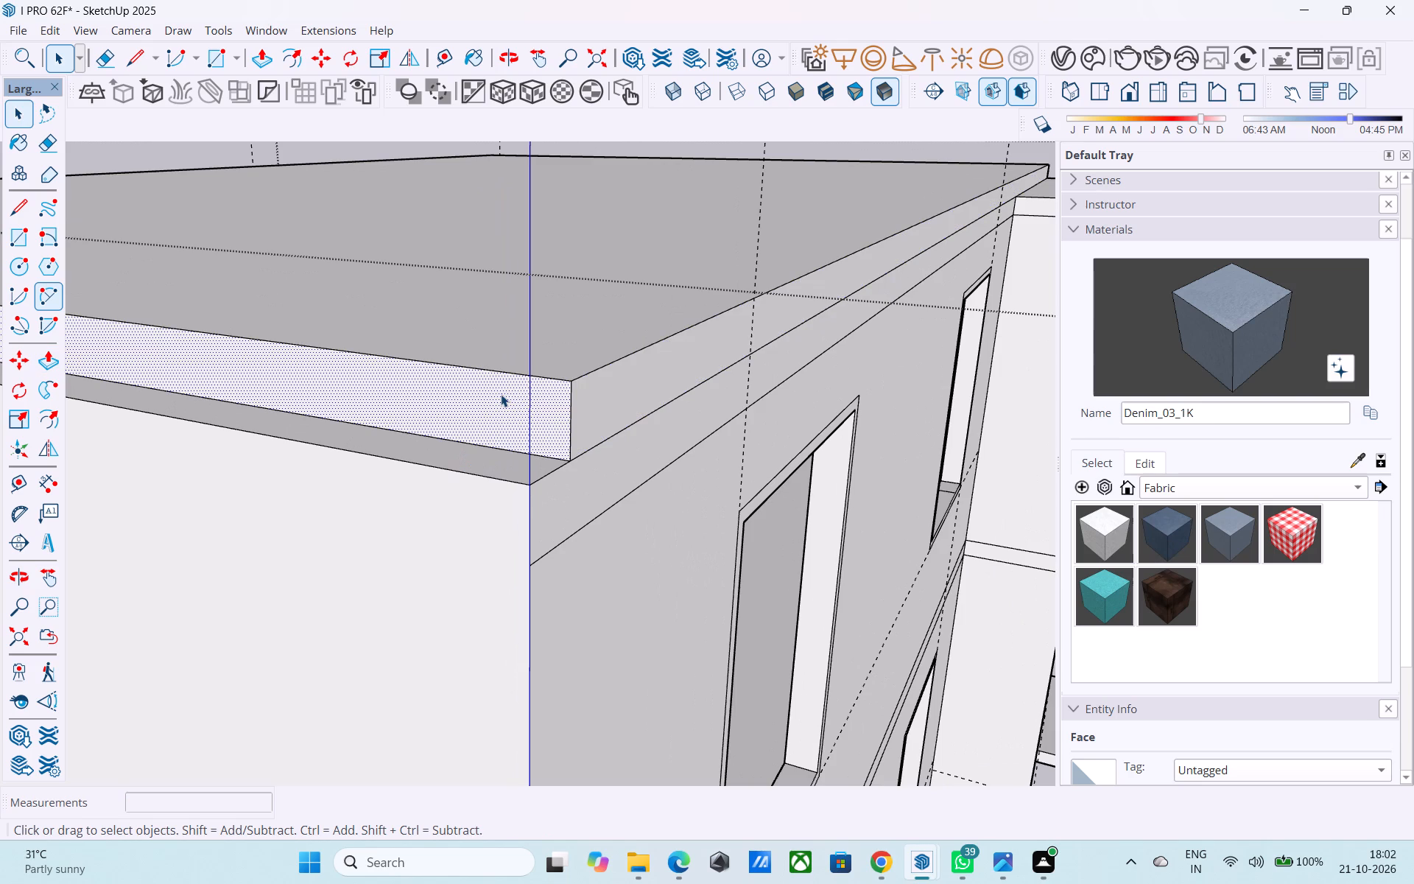
key("p")
left_click(502, 394)
left_click(533, 539)
Push/Pull the roof slab's last recessed edge face, on the side facing the lower roof, outward 6" to the wall.
scroll(728, 477, "down", 5)
scroll(728, 478, "up", 1)
scroll(728, 478, "down", 12)
middle_click_drag(482, 519, 1124, 534)
scroll(571, 480, "up", 7)
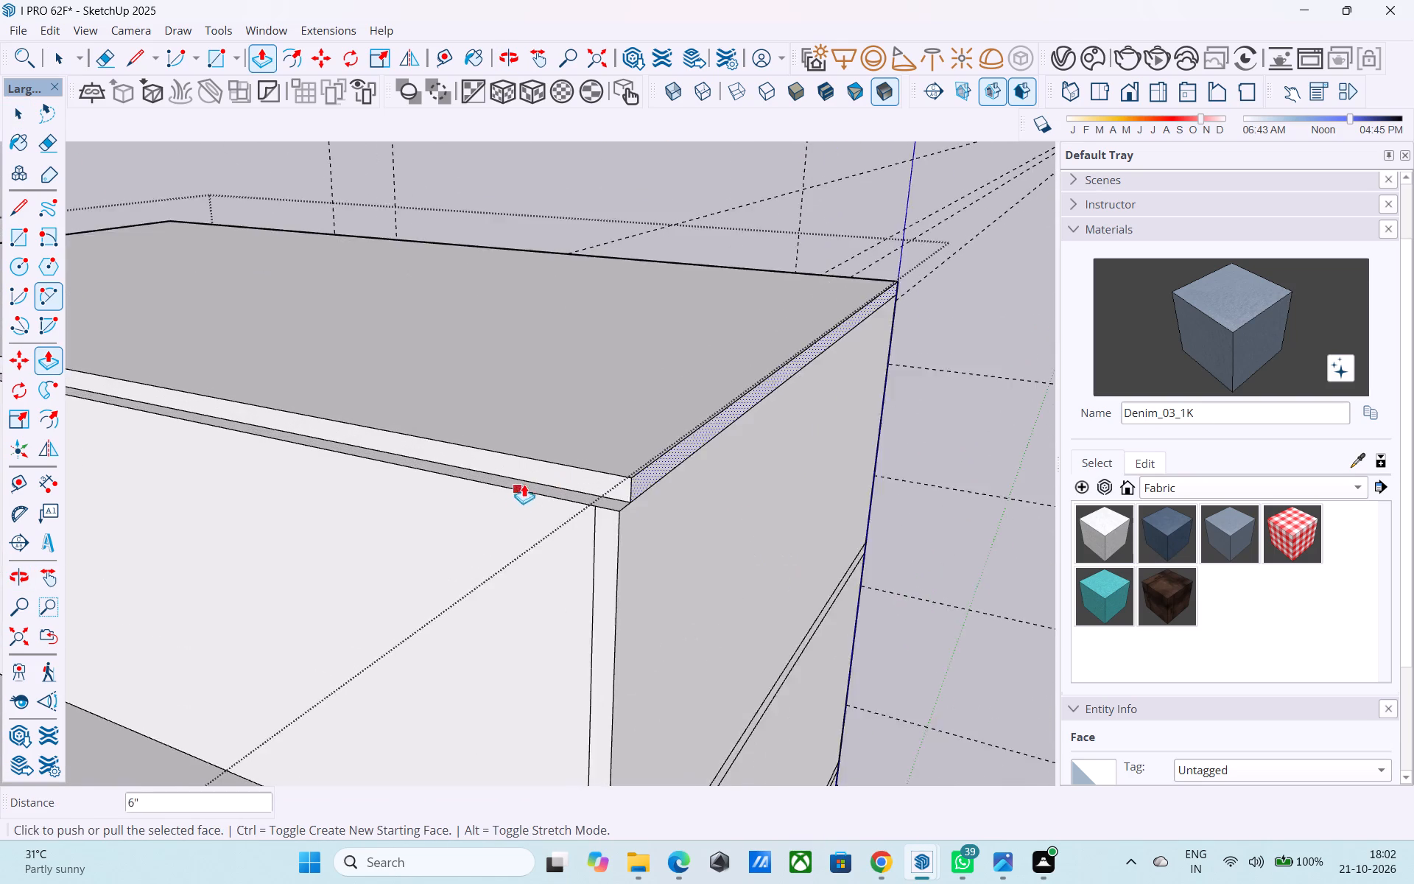
scroll(524, 484, "up", 2)
key("space")
left_click(532, 462)
key("p")
left_click(532, 462)
left_click(529, 508)
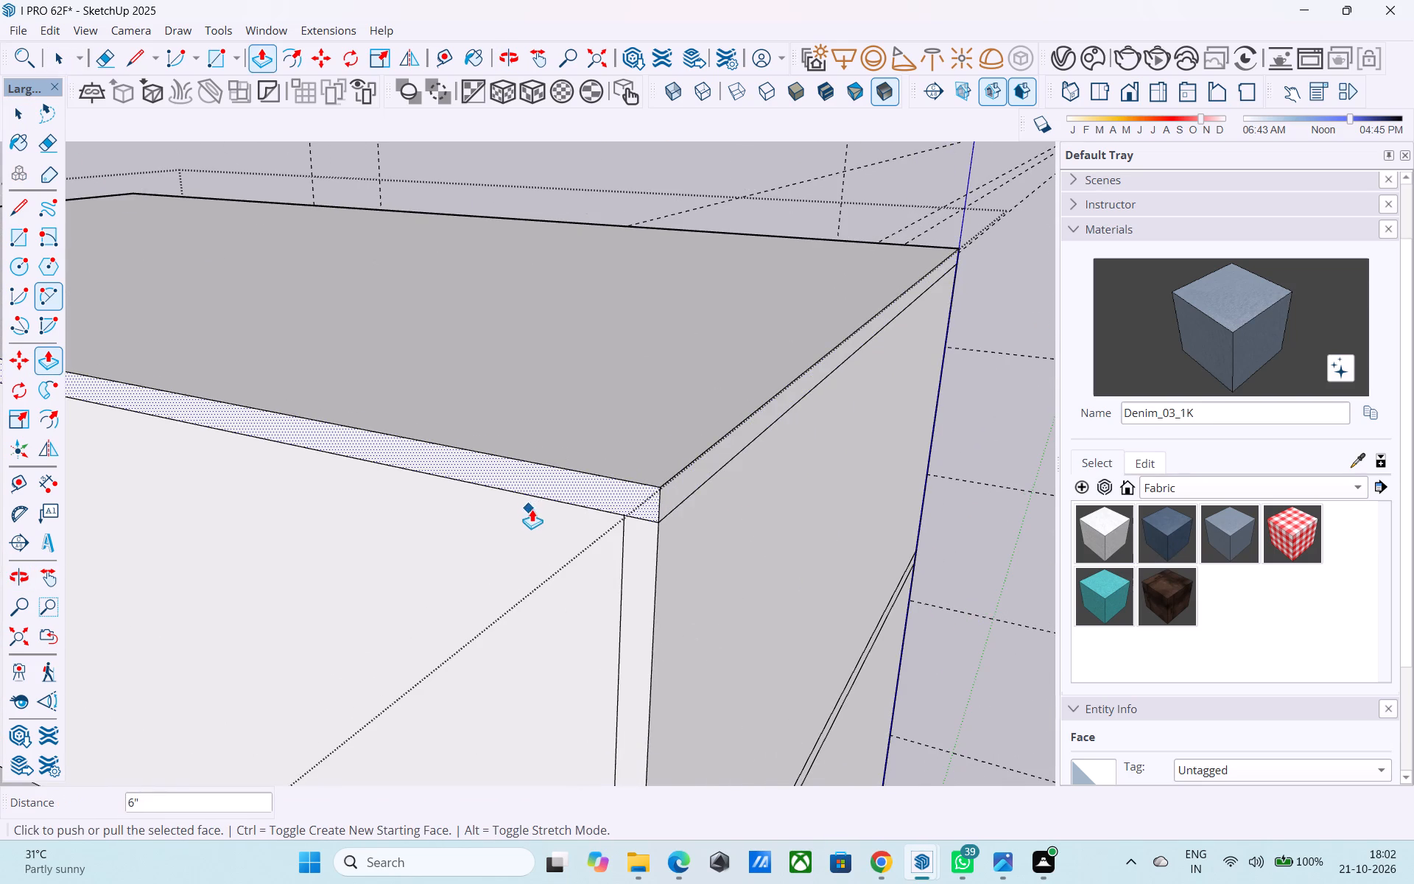
Examine the whole building from several sides, checking the roof slab's edges and the unopened windows.
scroll(535, 505, "down", 18)
middle_click_drag(524, 529, 636, 494)
scroll(563, 508, "down", 5)
middle_click_drag(546, 519, 546, 526)
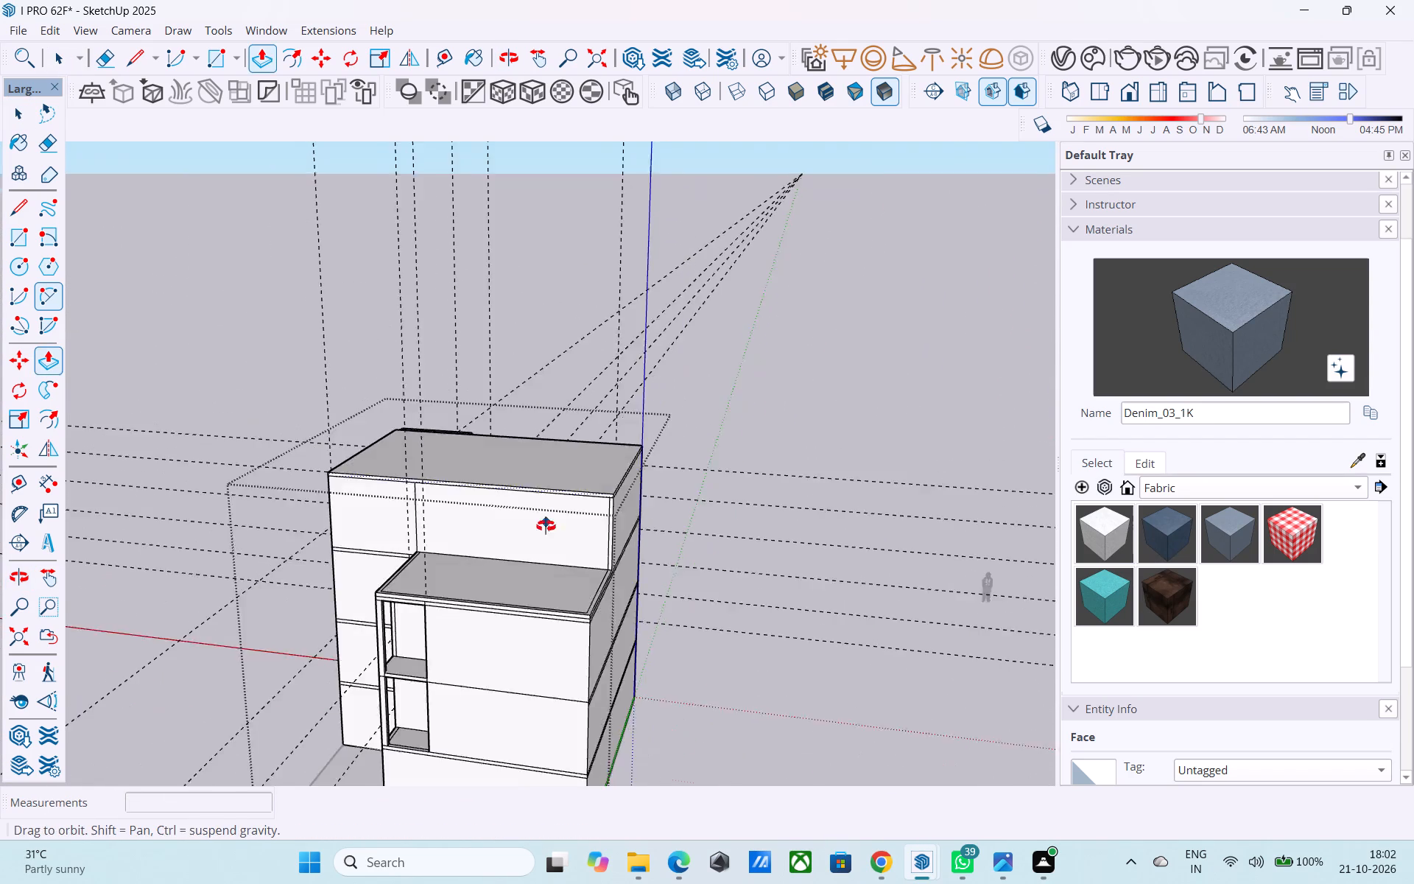
middle_click_drag(546, 526, 887, 419)
scroll(882, 421, "up", 6)
scroll(640, 494, "down", 8)
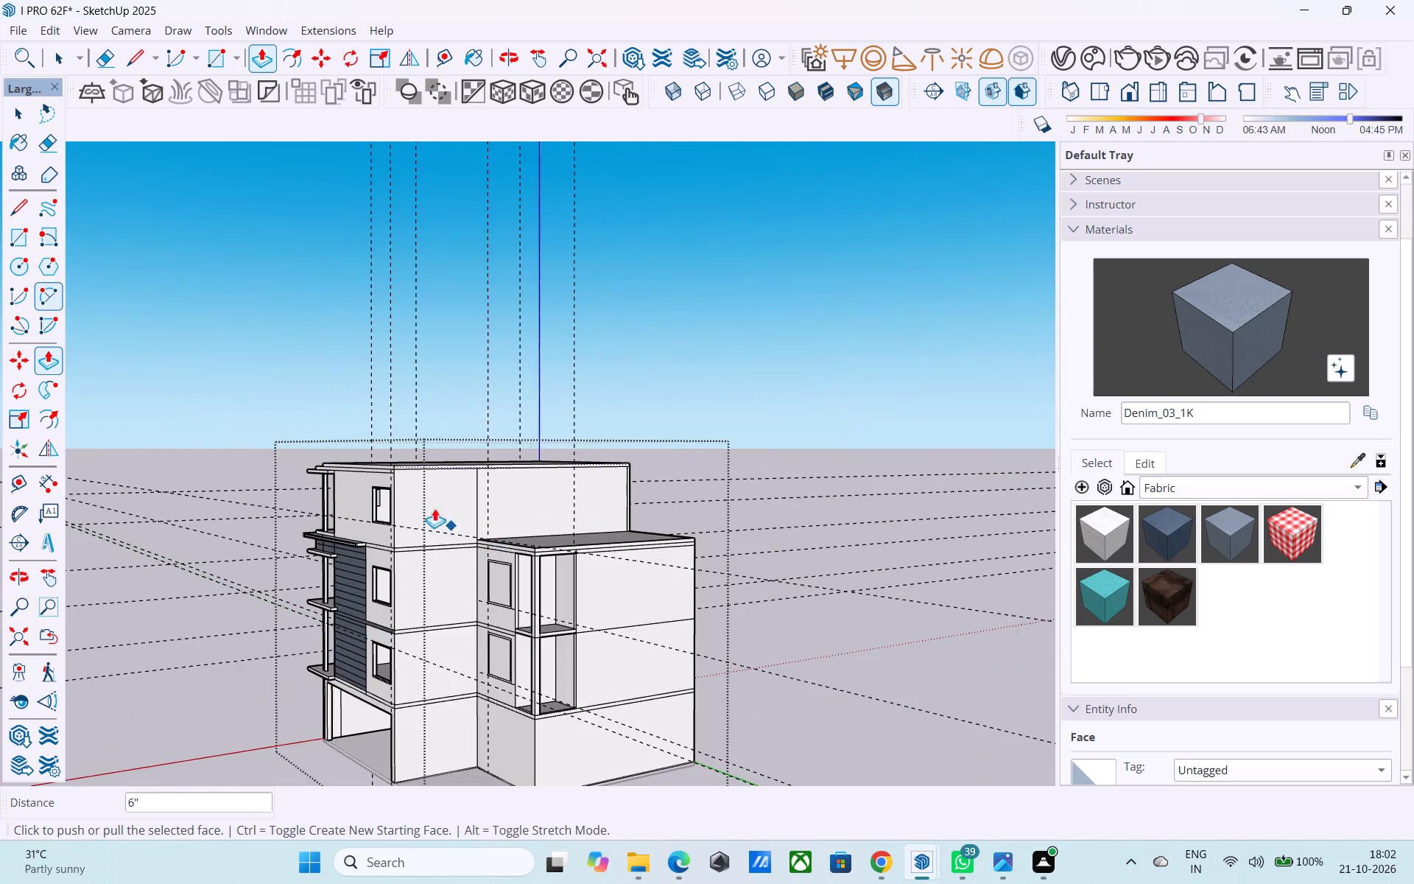
scroll(435, 508, "down", 3)
middle_click_drag(430, 516, 456, 472)
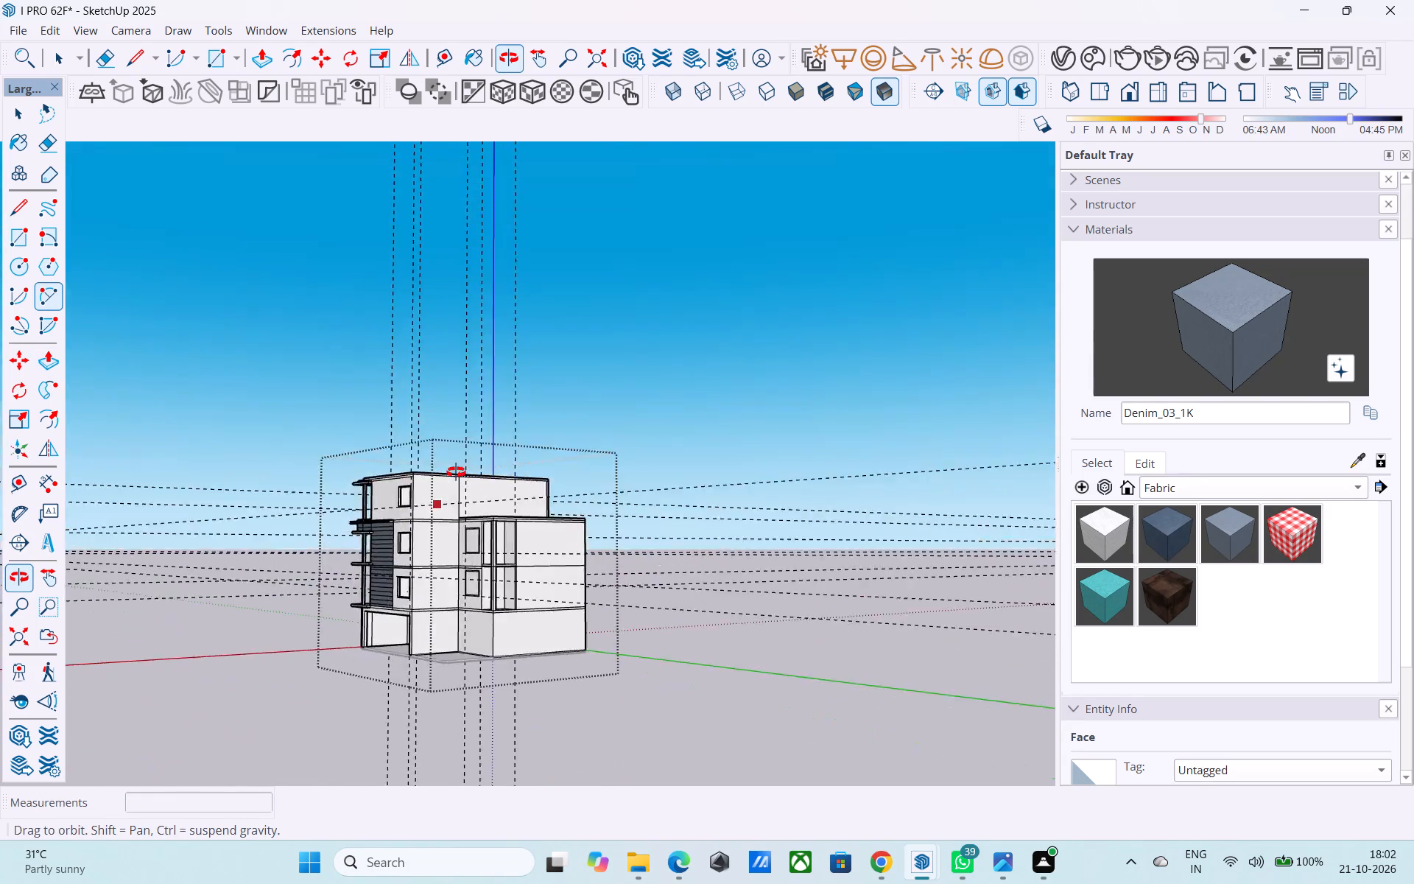
middle_click_drag(456, 472, 961, 456)
scroll(896, 468, "up", 6)
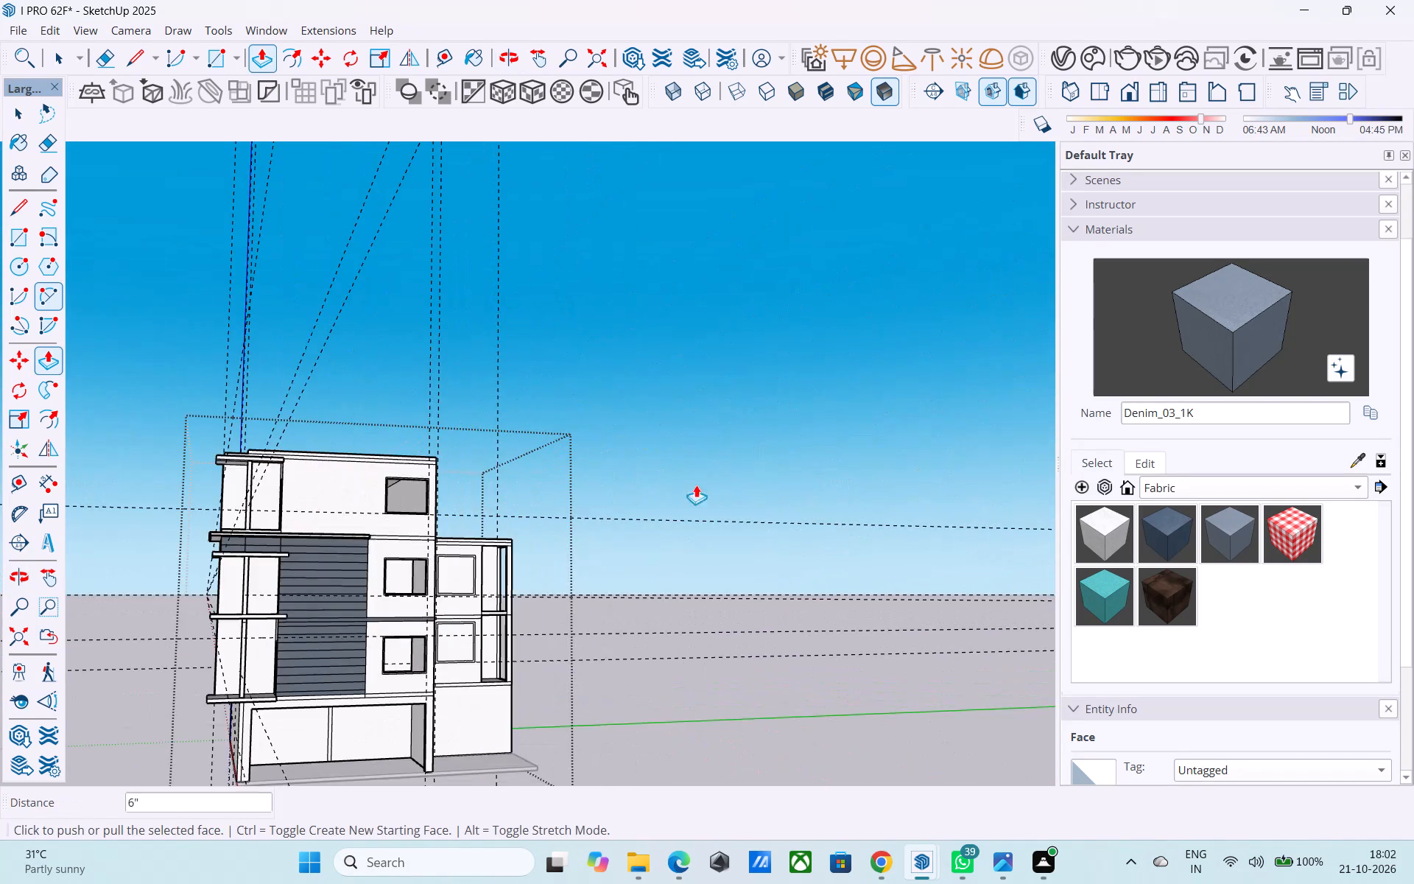
scroll(859, 380, "down", 5)
scroll(555, 506, "up", 5)
middle_click_drag(504, 496, 613, 492)
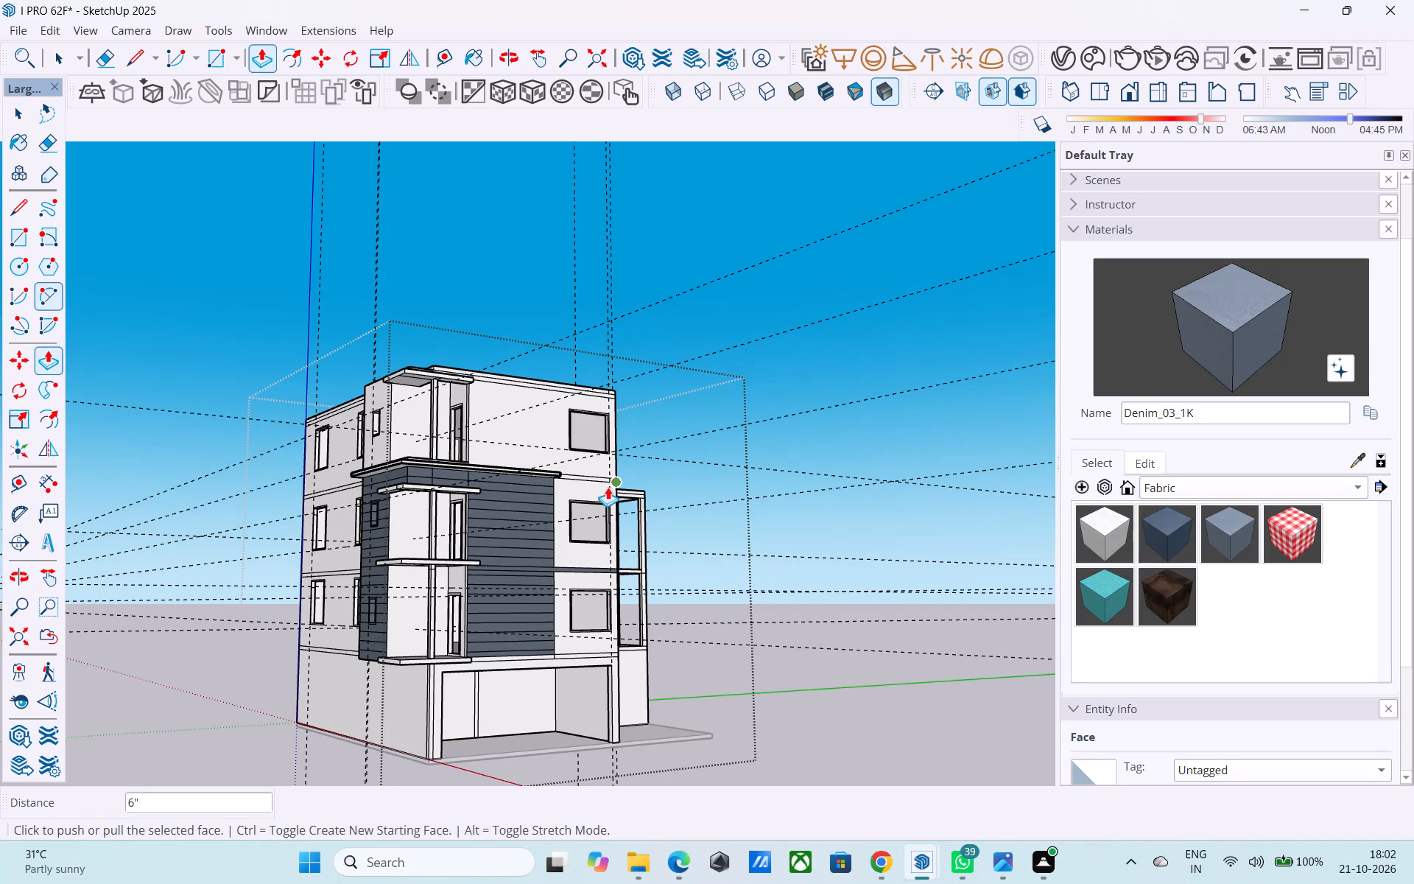
scroll(608, 487, "down", 1)
middle_click_drag(608, 487, 547, 488)
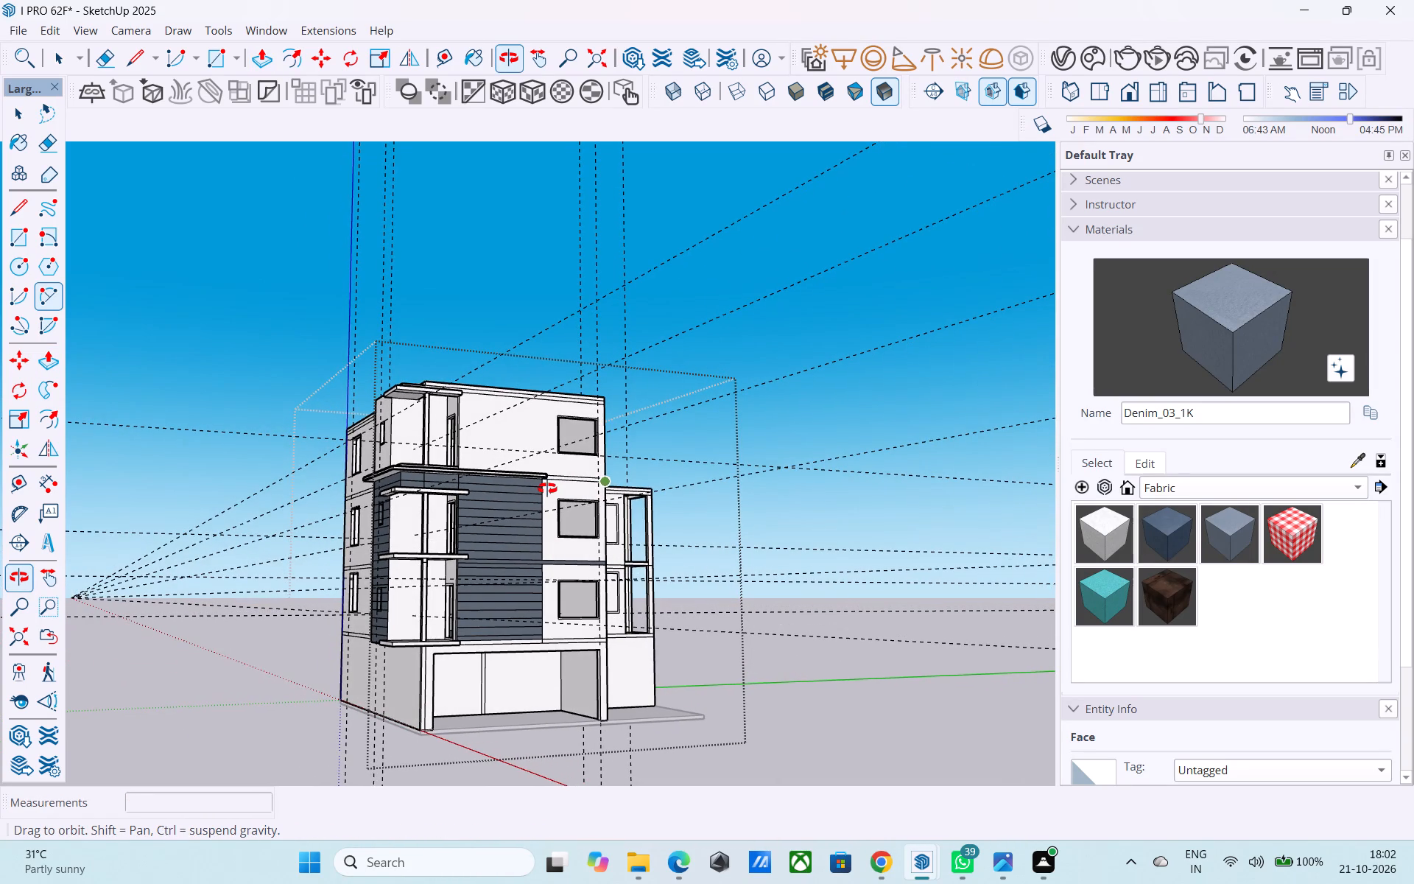
middle_click_drag(547, 488, 546, 488)
scroll(546, 488, "up", 2)
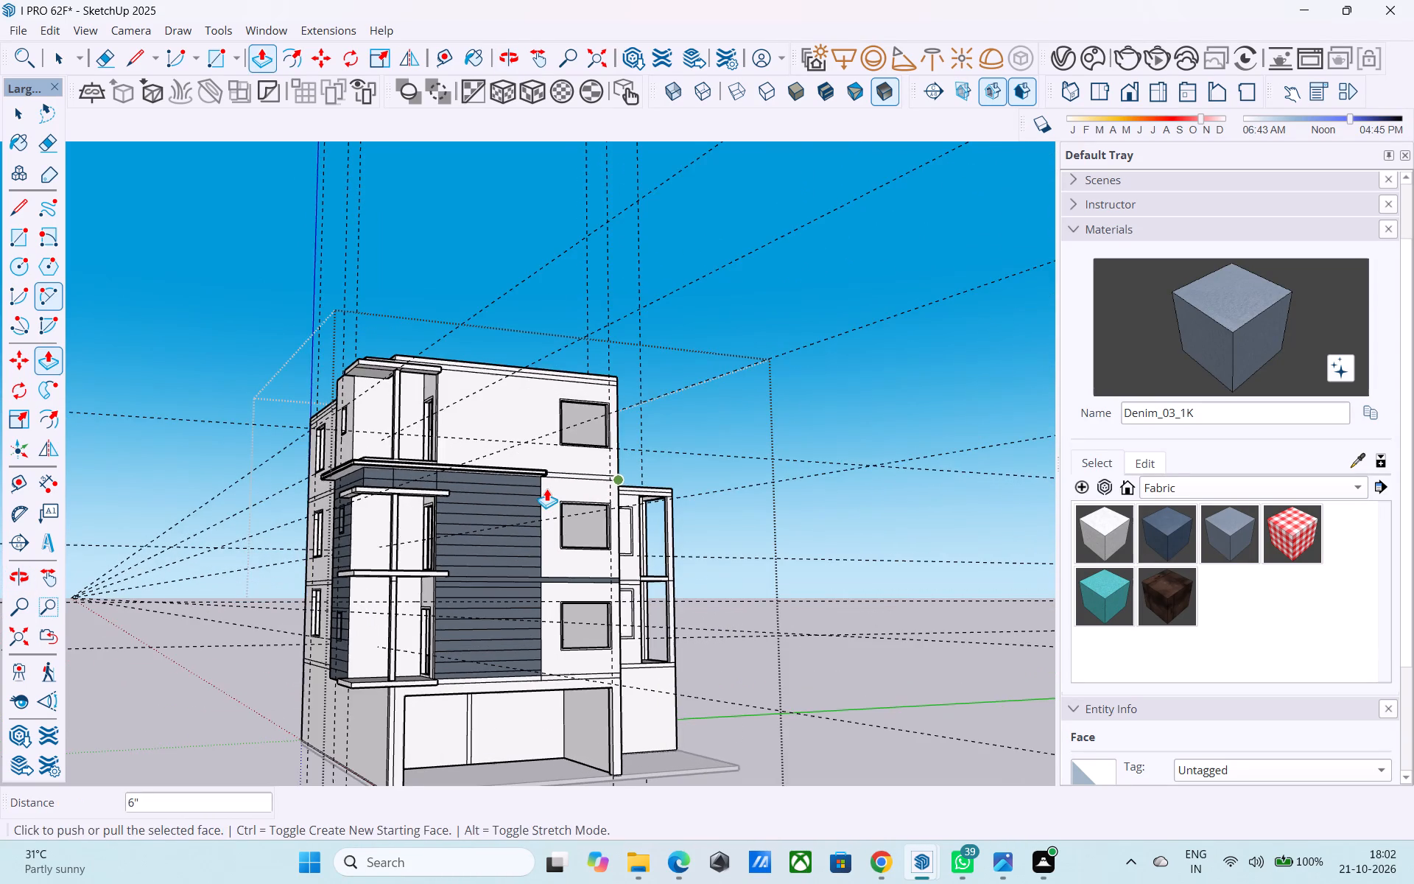
Push the upper and lower window panels on the set-back wing 6" inward to open them through the wall.
middle_click_drag(546, 489, 413, 563)
scroll(719, 544, "up", 8)
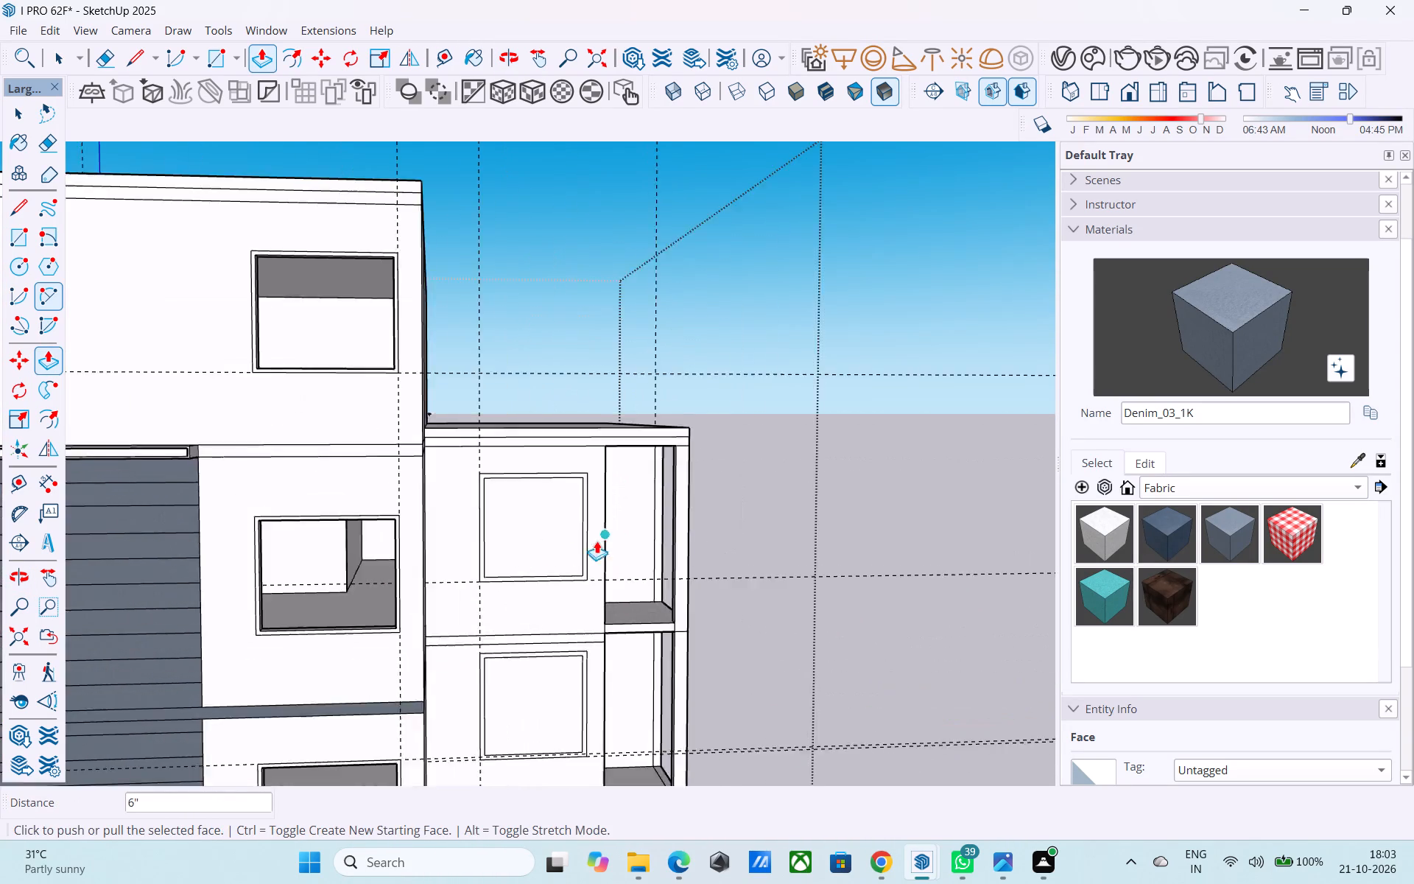
scroll(597, 541, "up", 4)
key("space")
left_click(516, 545)
key("p")
left_click(516, 544)
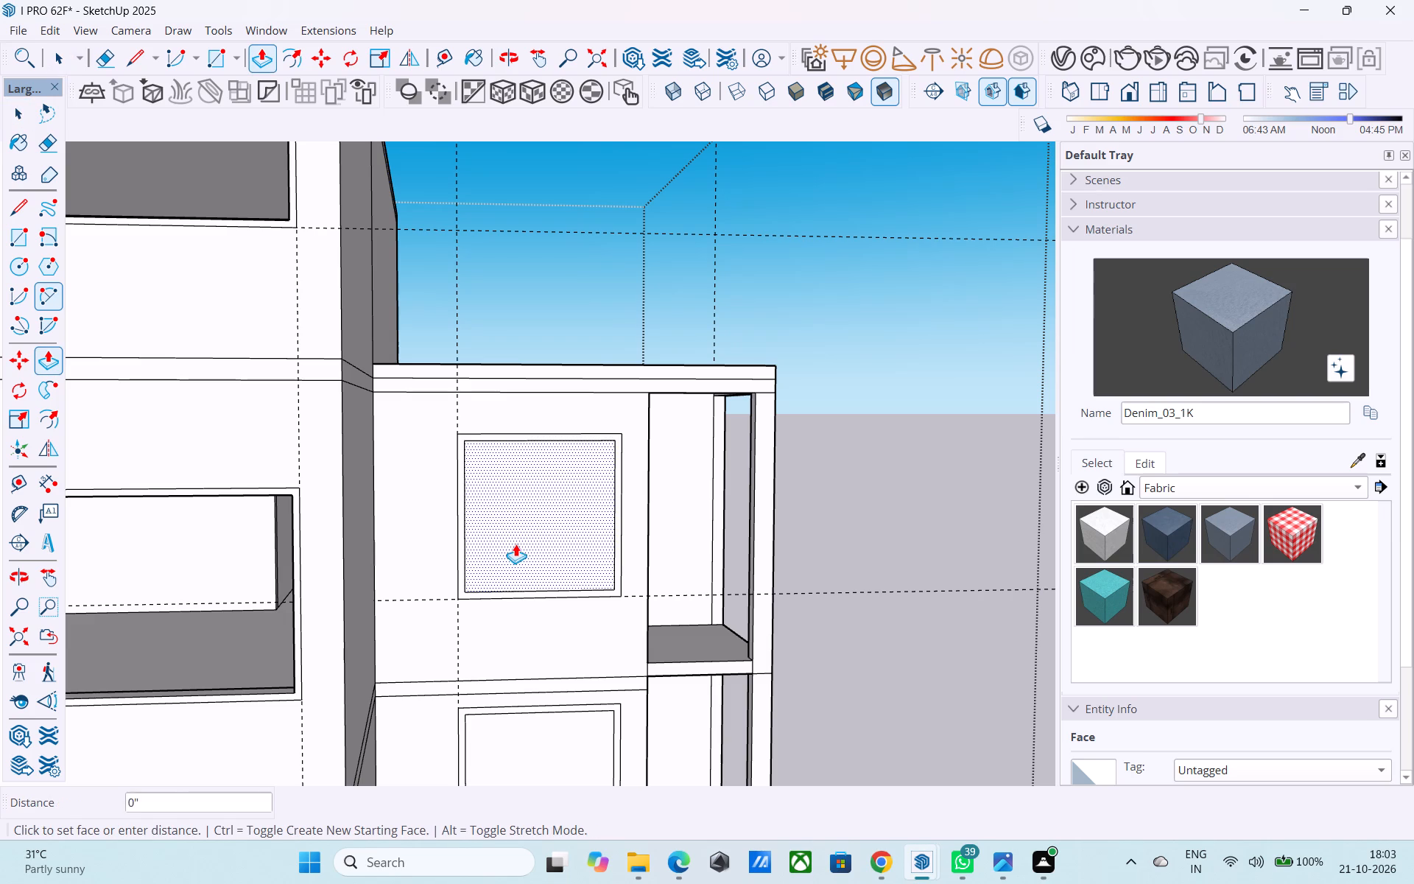
left_click(515, 513)
scroll(534, 442, "down", 6)
scroll(536, 605, "up", 5)
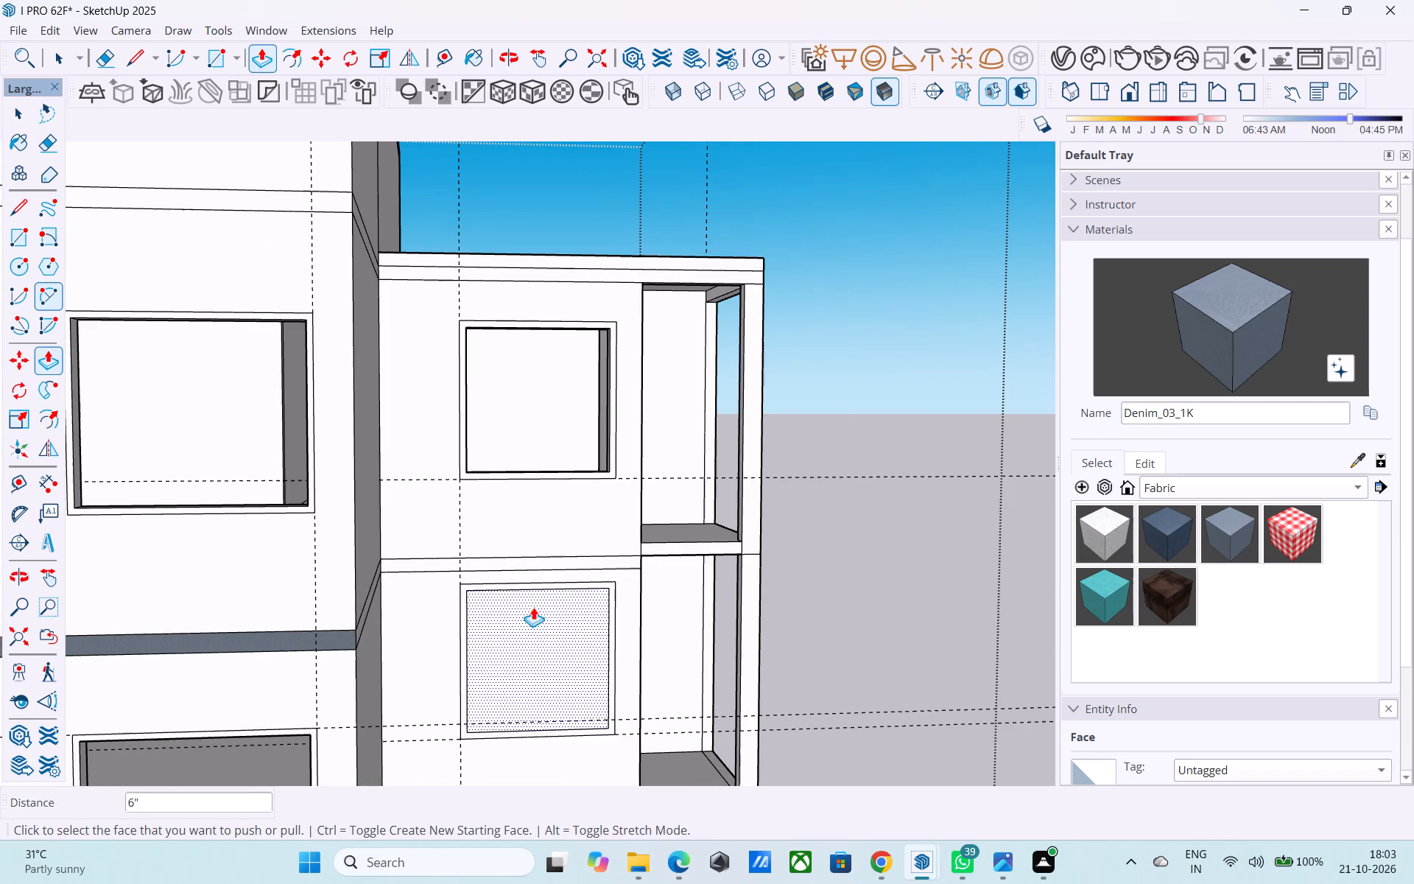
double_click(533, 607)
Examine the building from several sides, inspecting the roof slab edges, corner balconies, cladding and window frames.
scroll(571, 413, "down", 8)
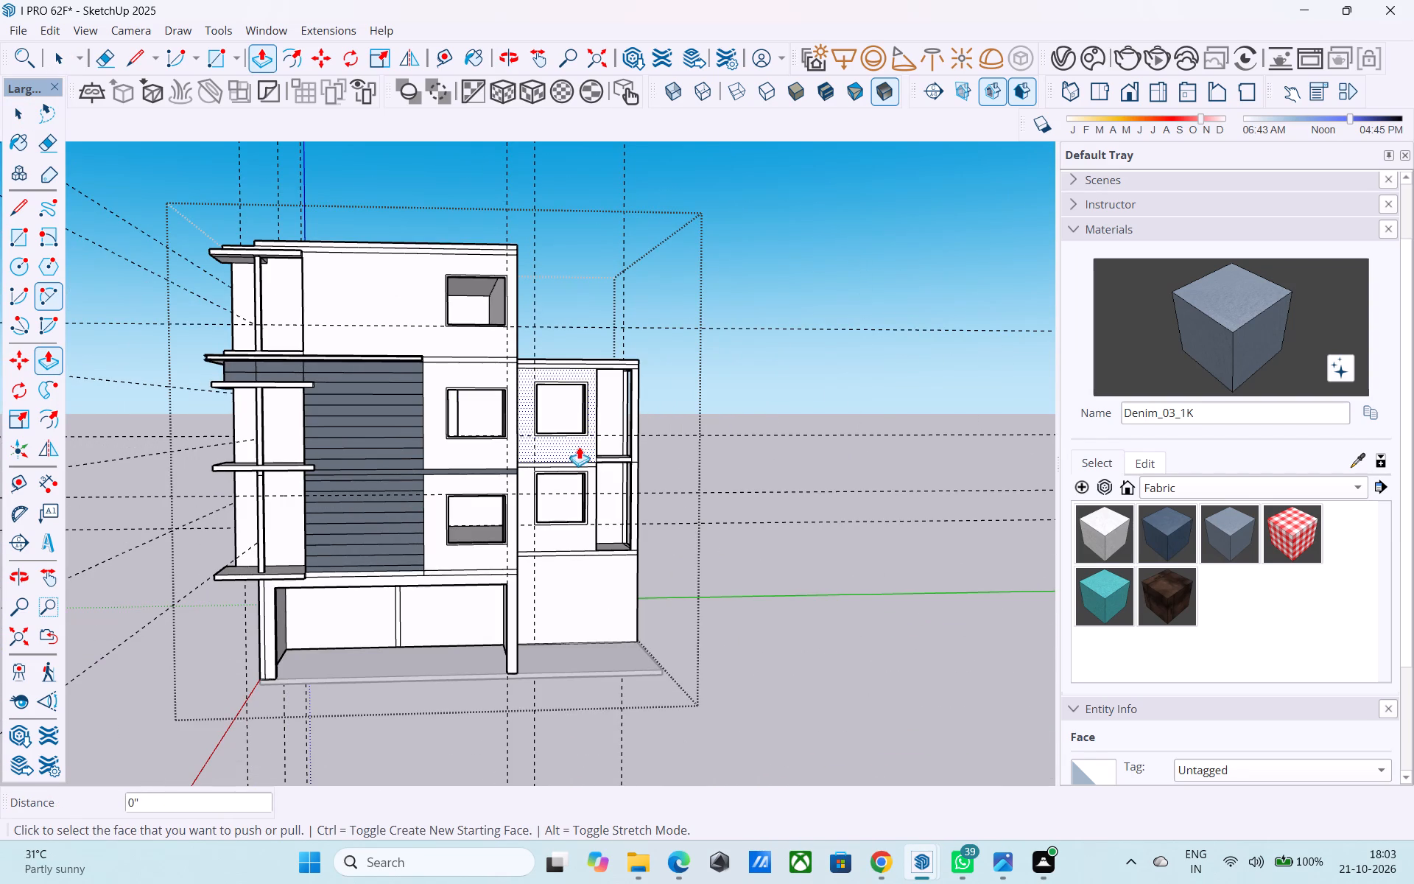
scroll(580, 449, "down", 4)
middle_click_drag(614, 493, 792, 524)
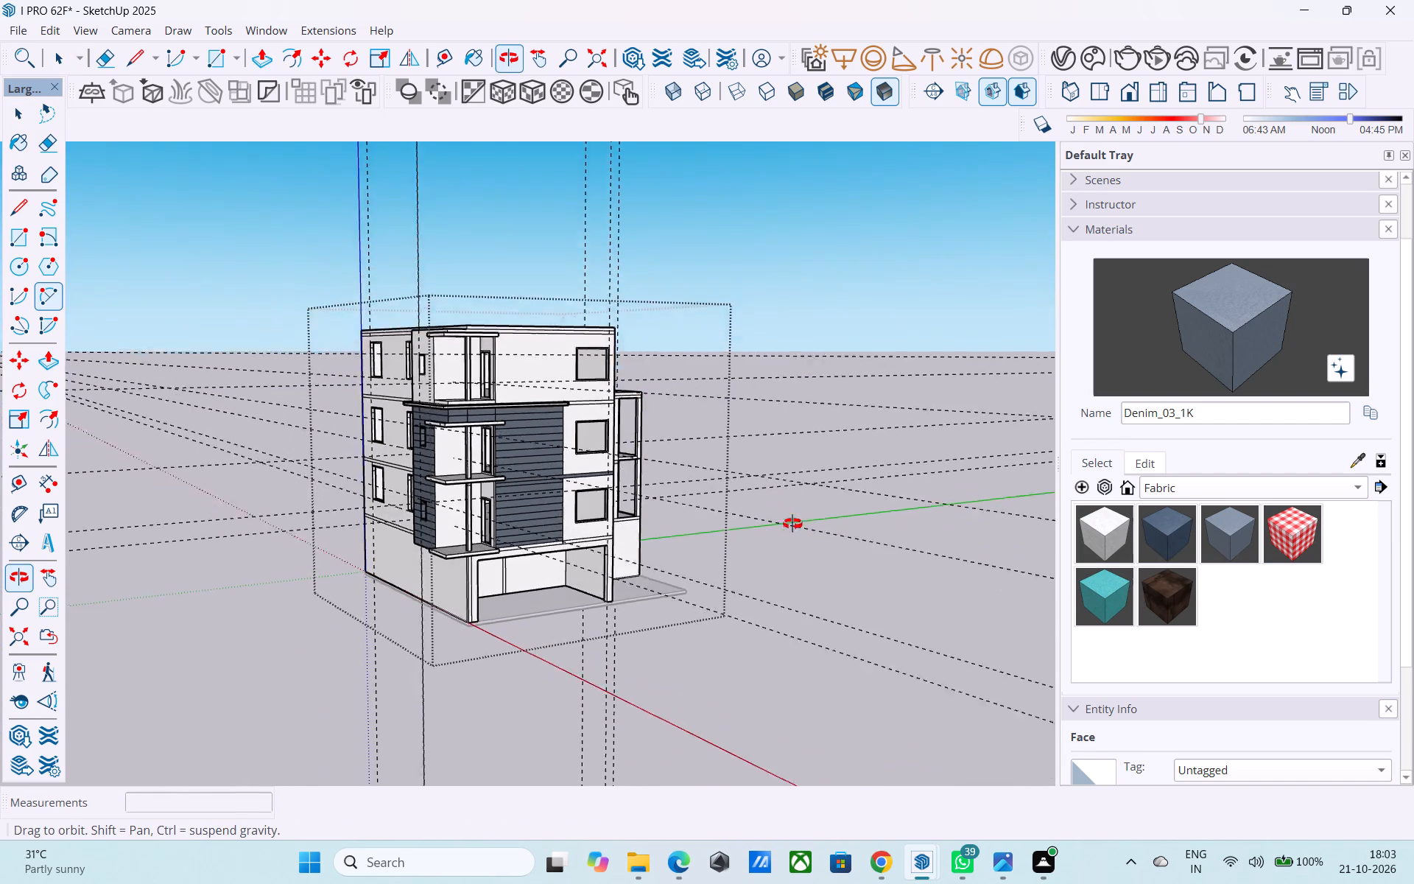
middle_click_drag(792, 524, 714, 543)
scroll(565, 357, "up", 6)
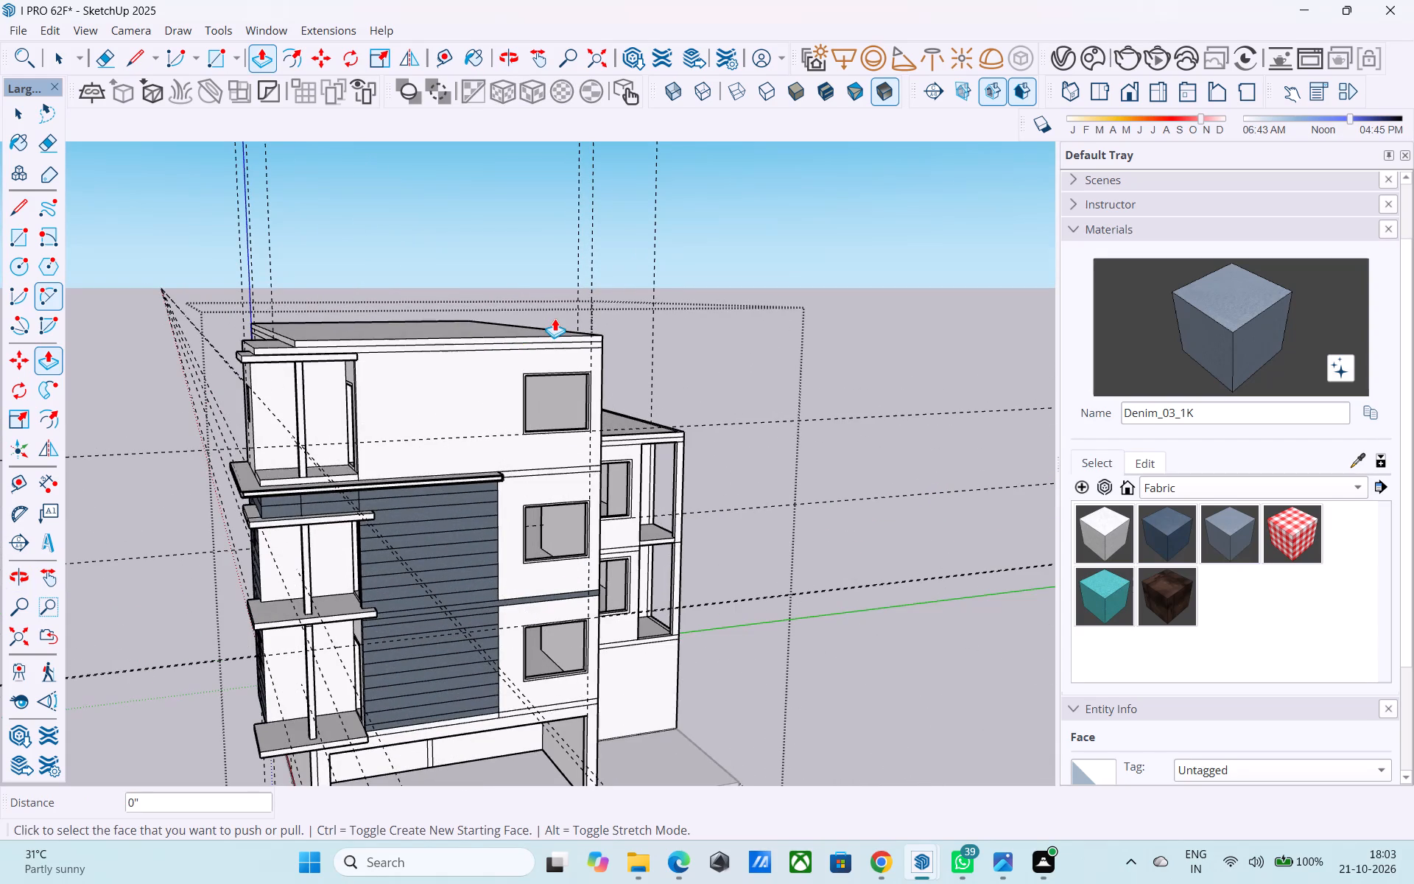
scroll(555, 318, "up", 11)
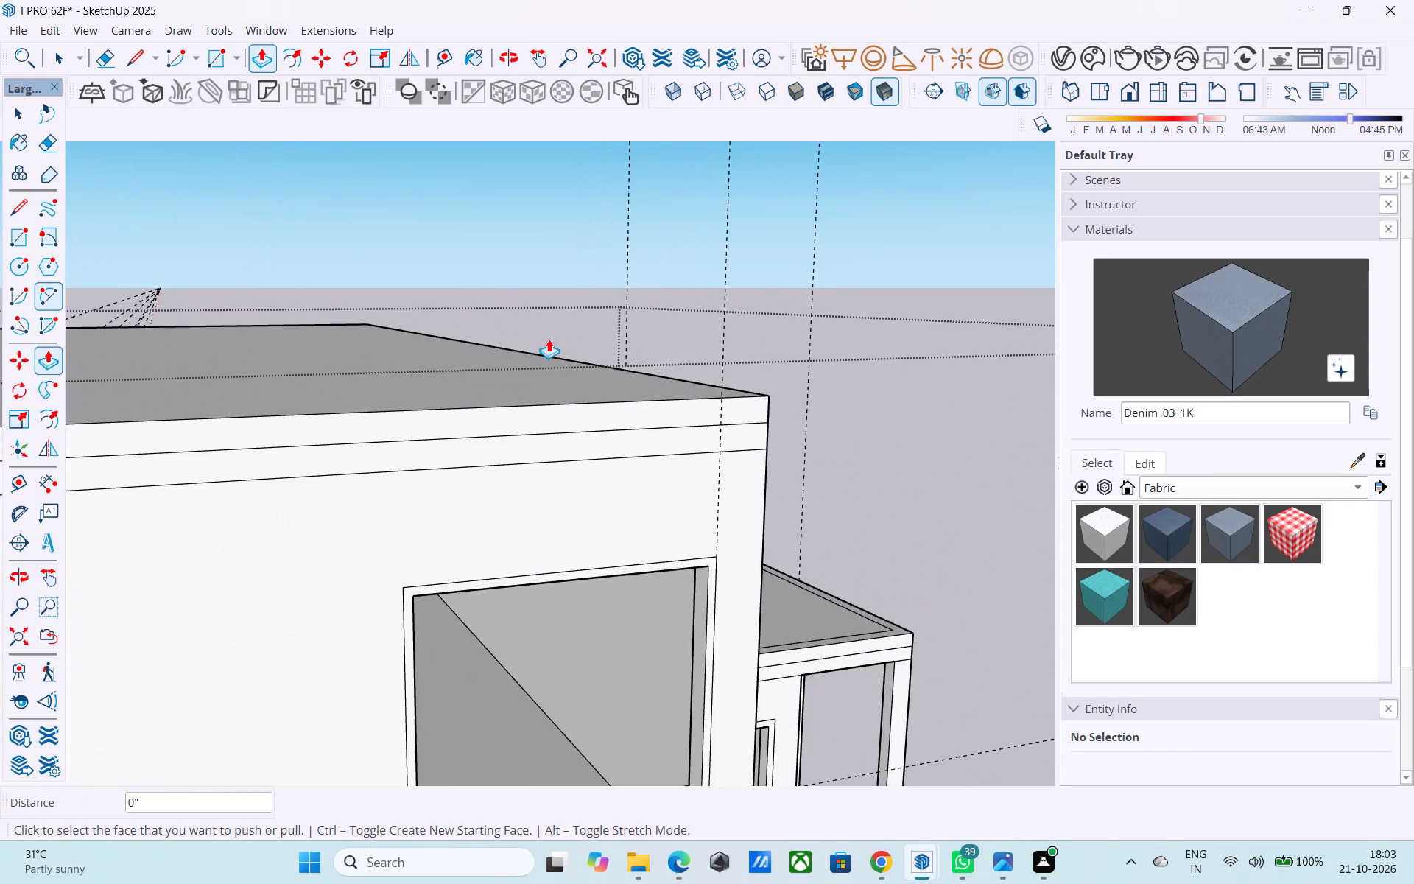
scroll(547, 335, "down", 7)
middle_click_drag(527, 354, 500, 334)
scroll(486, 344, "up", 15)
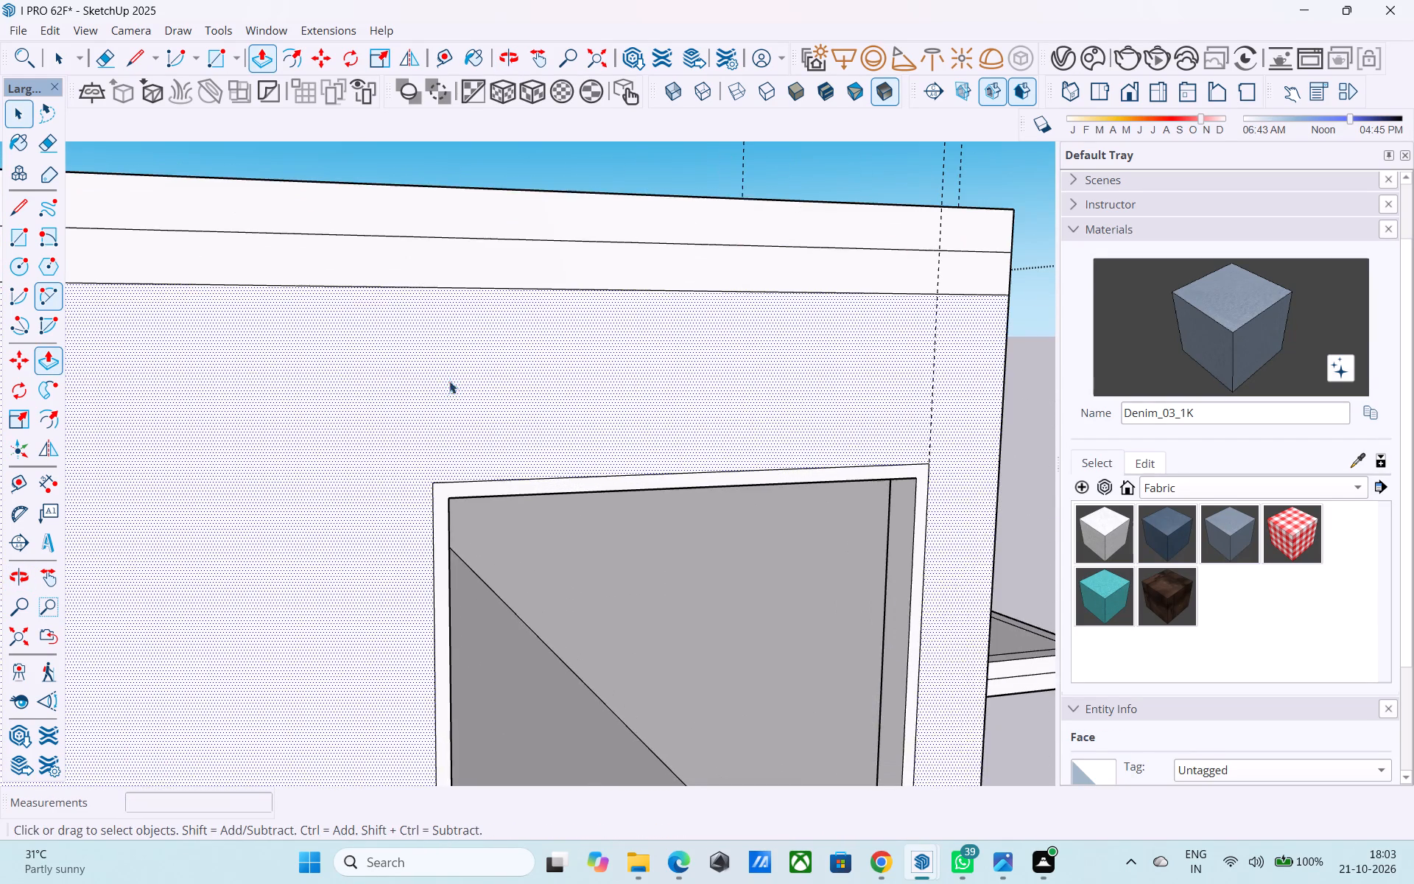
key("space")
scroll(421, 315, "down", 8)
scroll(442, 428, "up", 7)
scroll(421, 399, "down", 6)
left_click(400, 368)
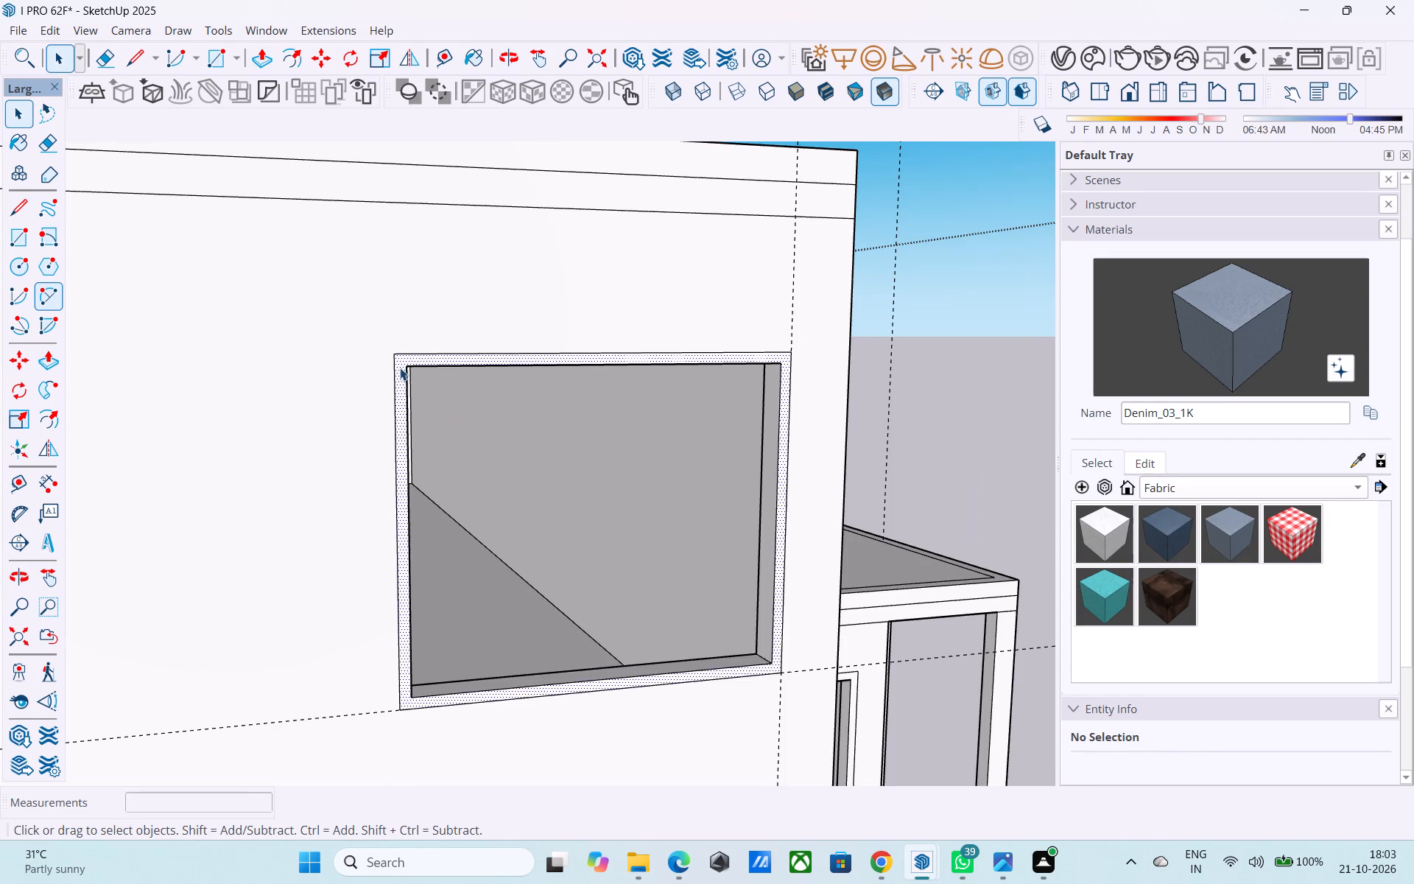
scroll(400, 368, "up", 4)
scroll(400, 368, "down", 11)
middle_click_drag(397, 401, 487, 418)
scroll(626, 348, "down", 3)
scroll(626, 348, "up", 1)
scroll(626, 348, "down", 6)
scroll(632, 333, "up", 1)
scroll(632, 338, "down", 7)
middle_click_drag(488, 440, 581, 413)
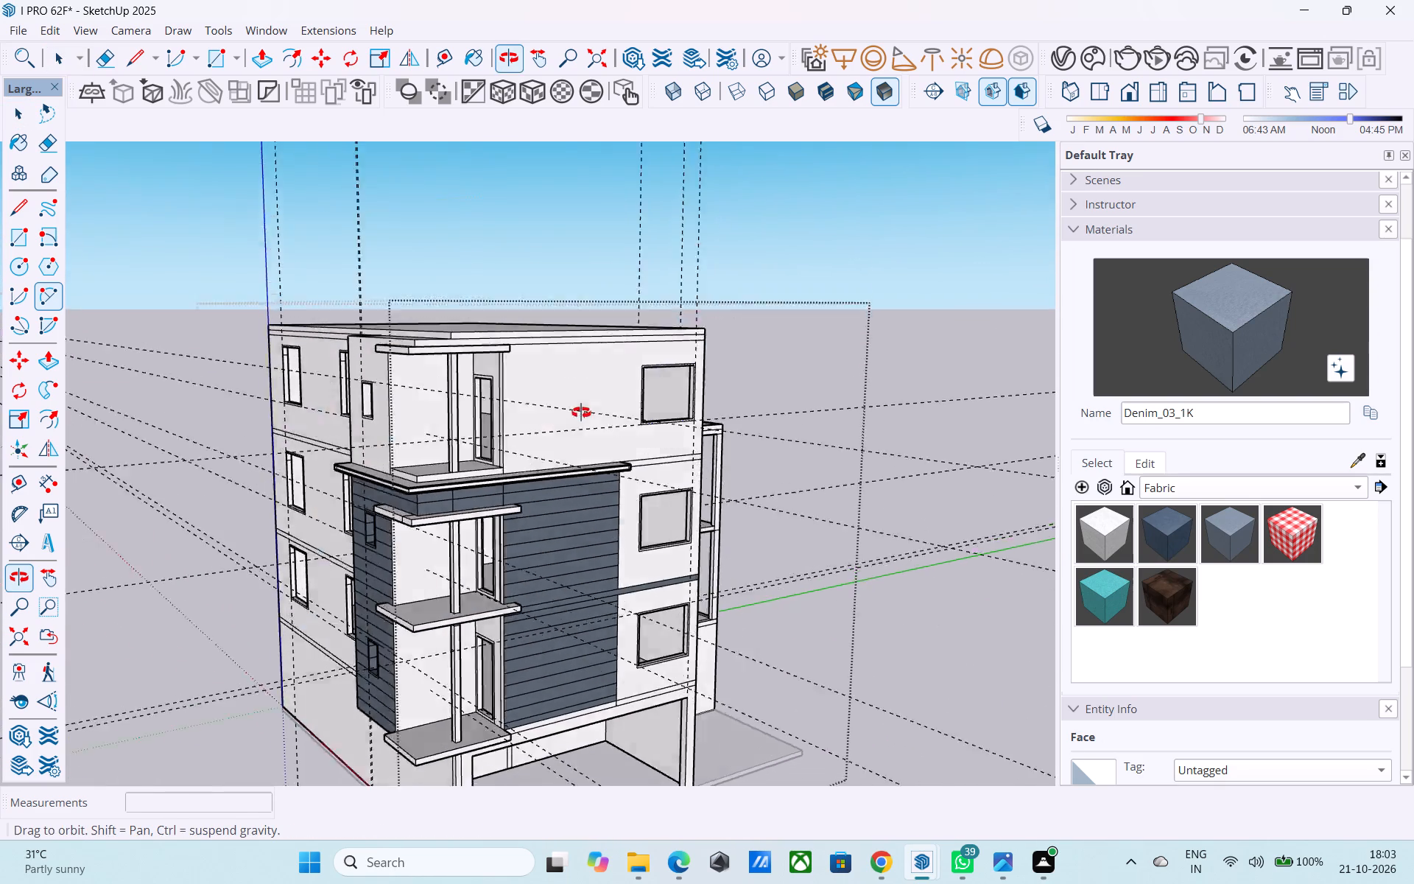
middle_click_drag(581, 413, 611, 474)
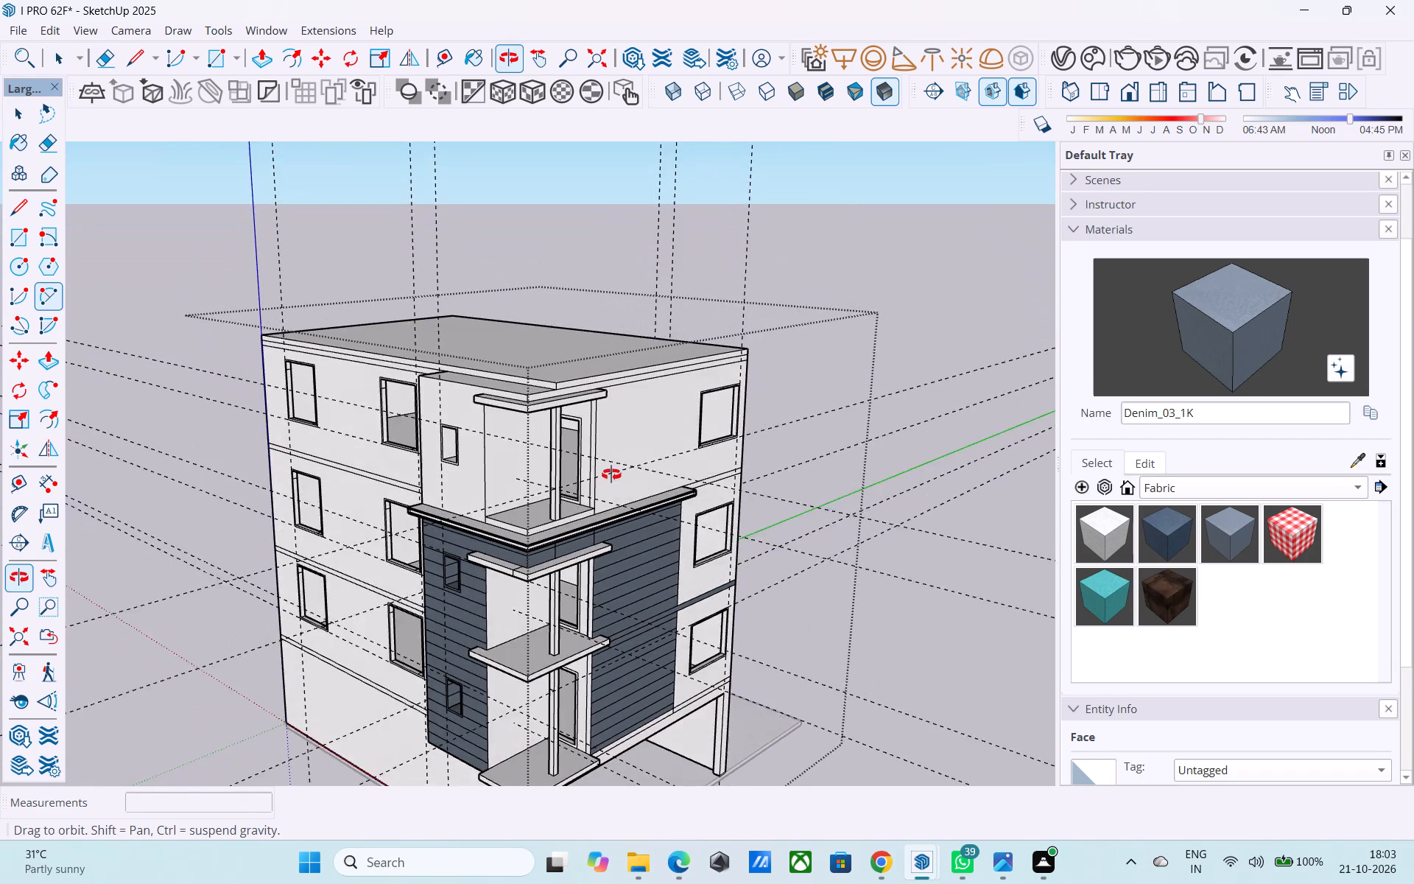
middle_click_drag(611, 474, 611, 482)
scroll(611, 482, "up", 5)
scroll(611, 482, "down", 6)
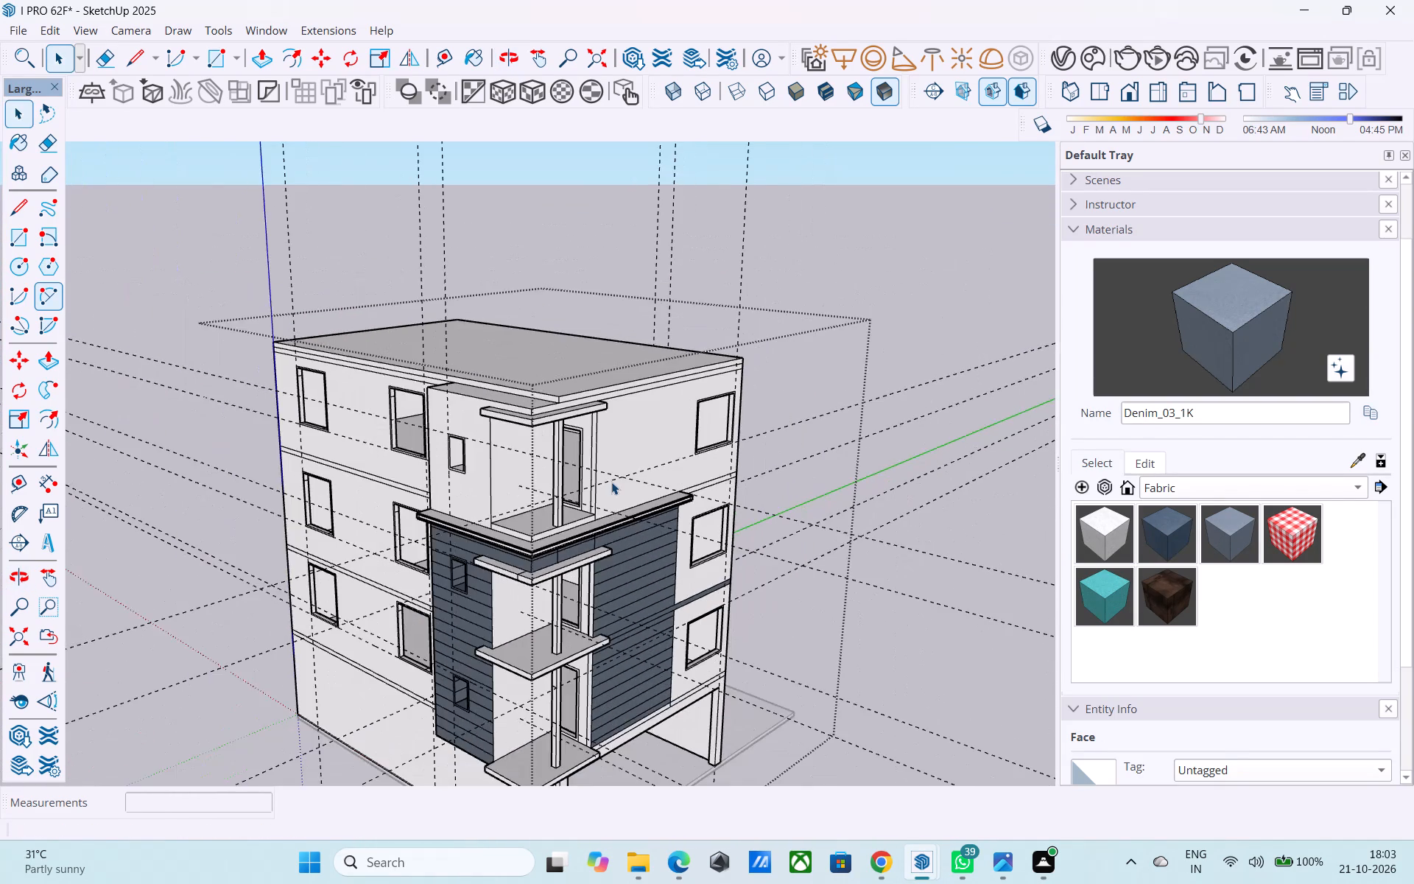
middle_click_drag(589, 570, 576, 547)
scroll(543, 528, "up", 6)
middle_click_drag(525, 519, 580, 552)
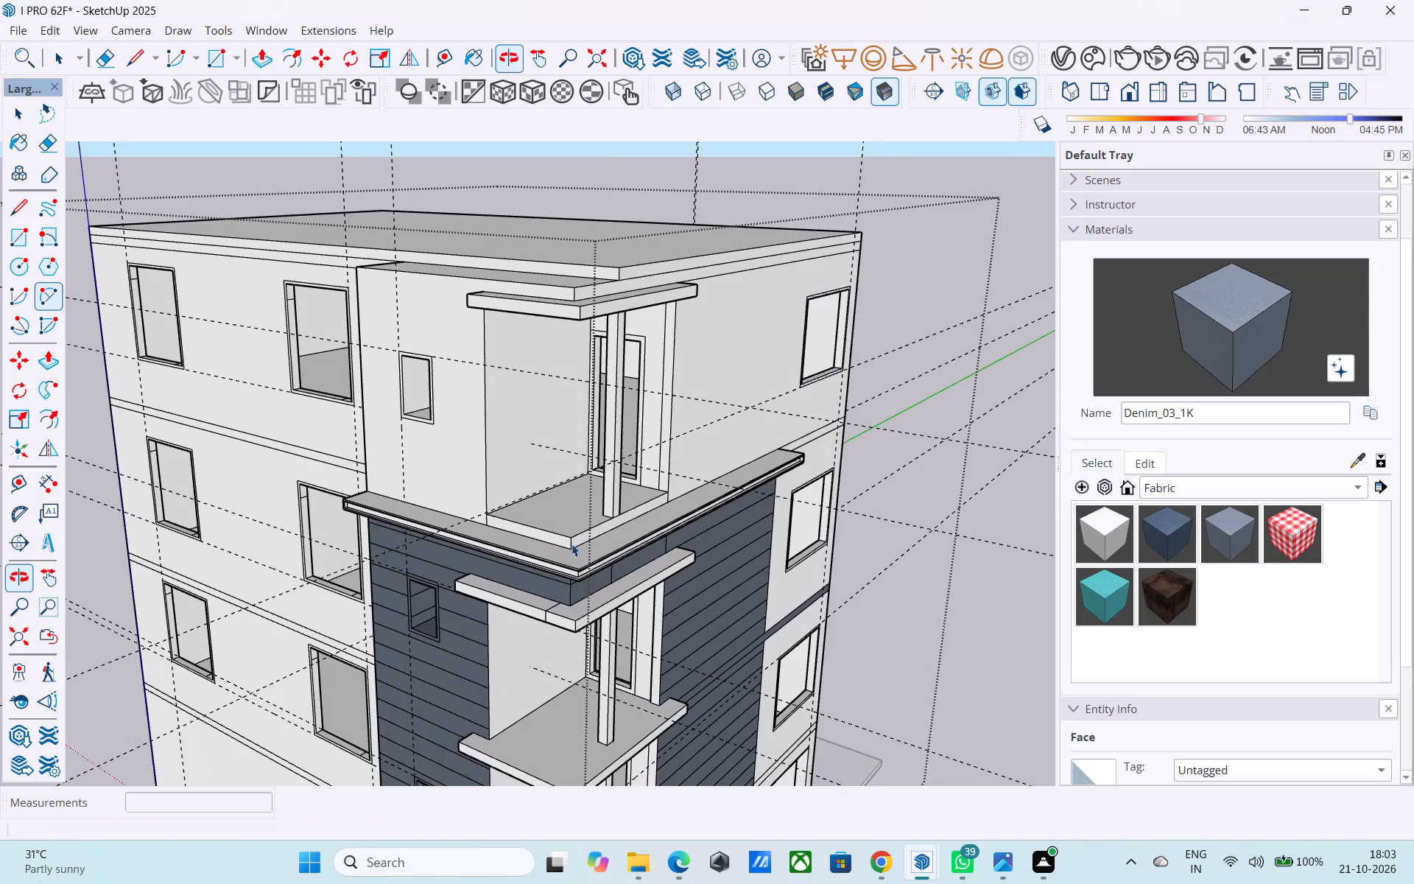
scroll(535, 522, "up", 6)
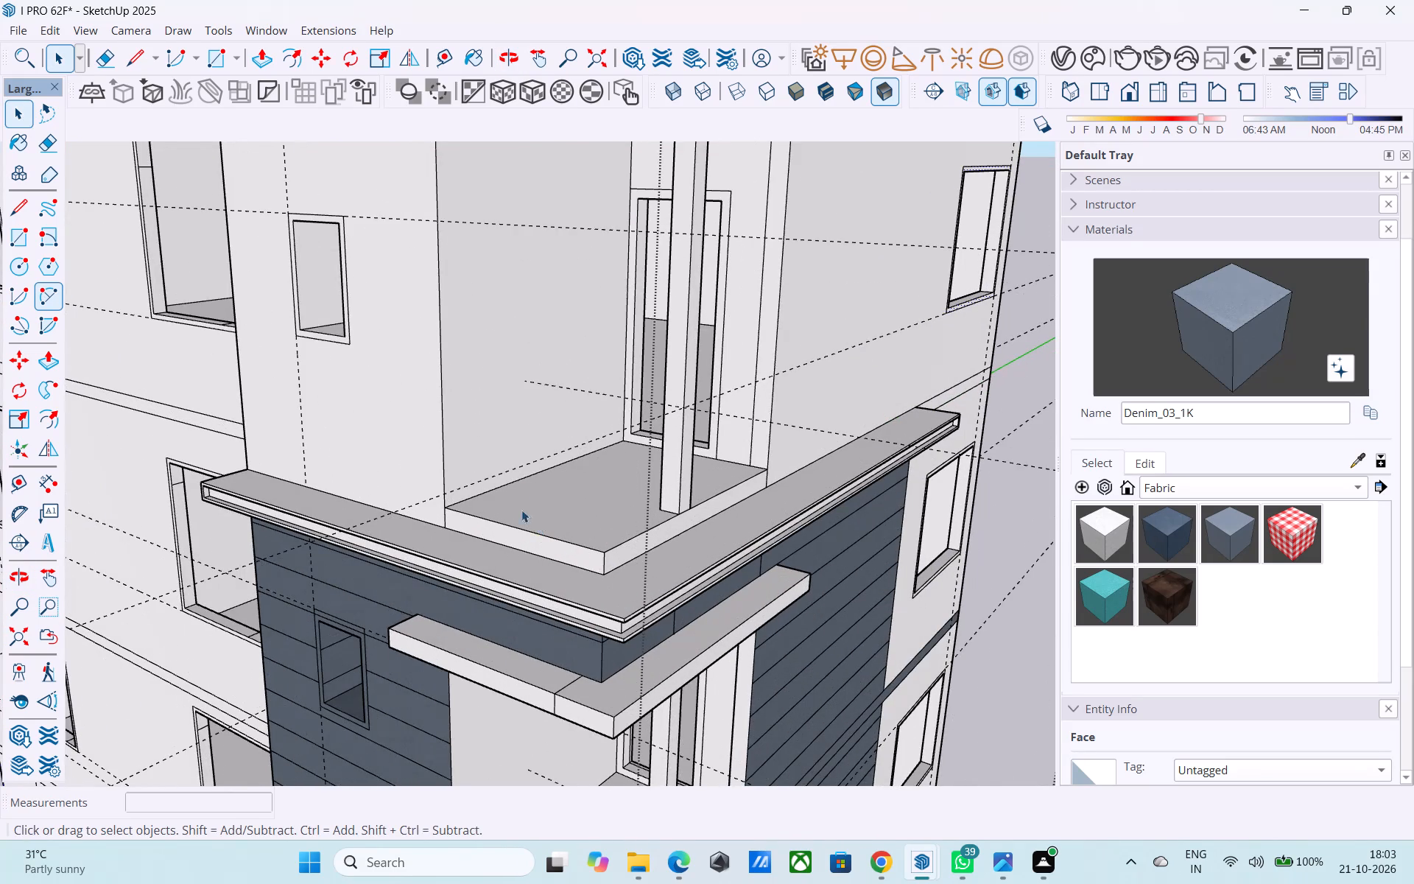
middle_click_drag(517, 502, 522, 435)
scroll(524, 435, "up", 4)
scroll(524, 435, "down", 13)
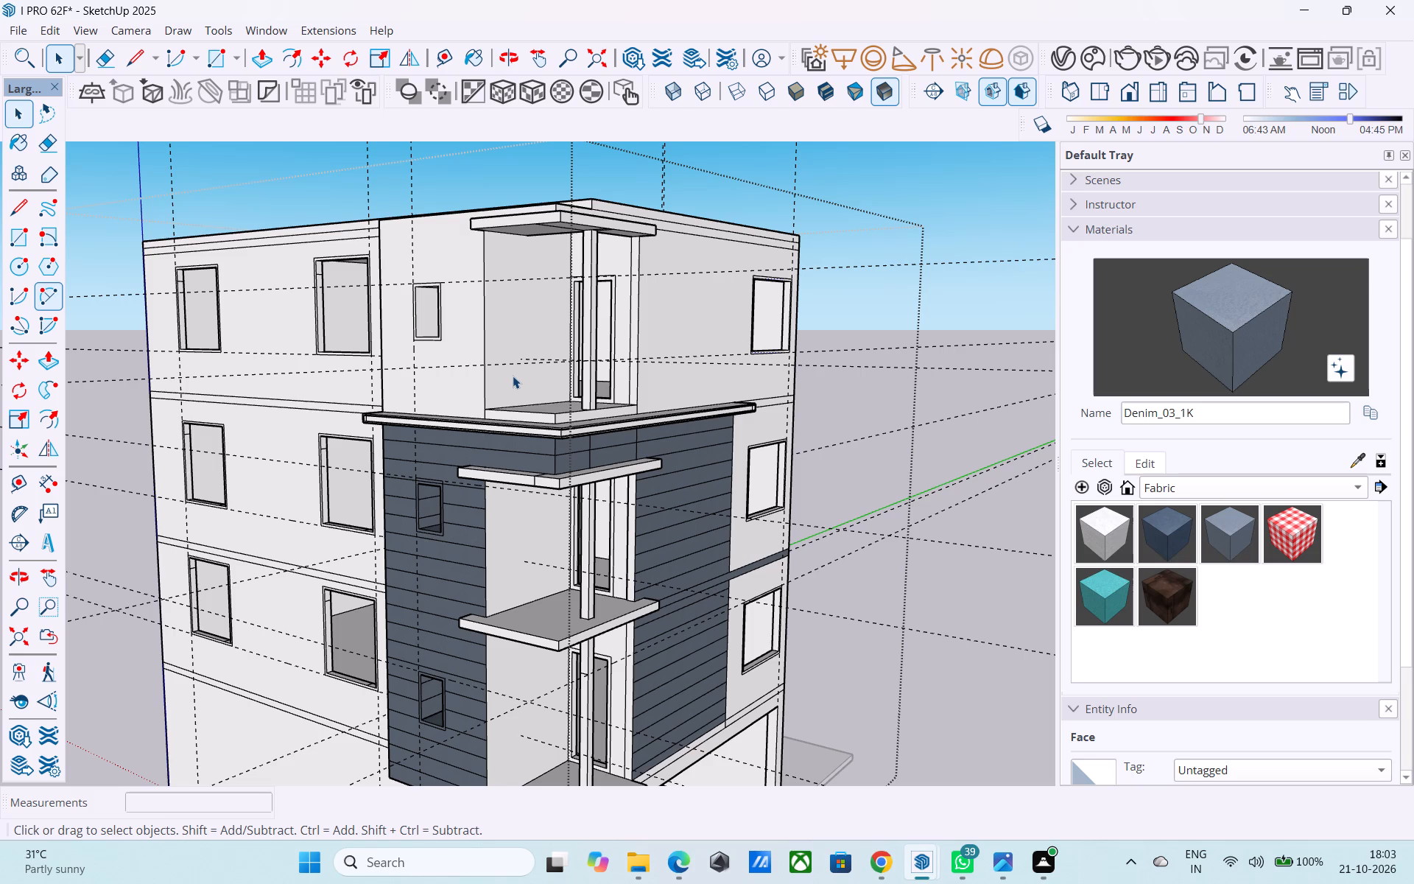
scroll(513, 376, "down", 3)
middle_click_drag(457, 435, 451, 408)
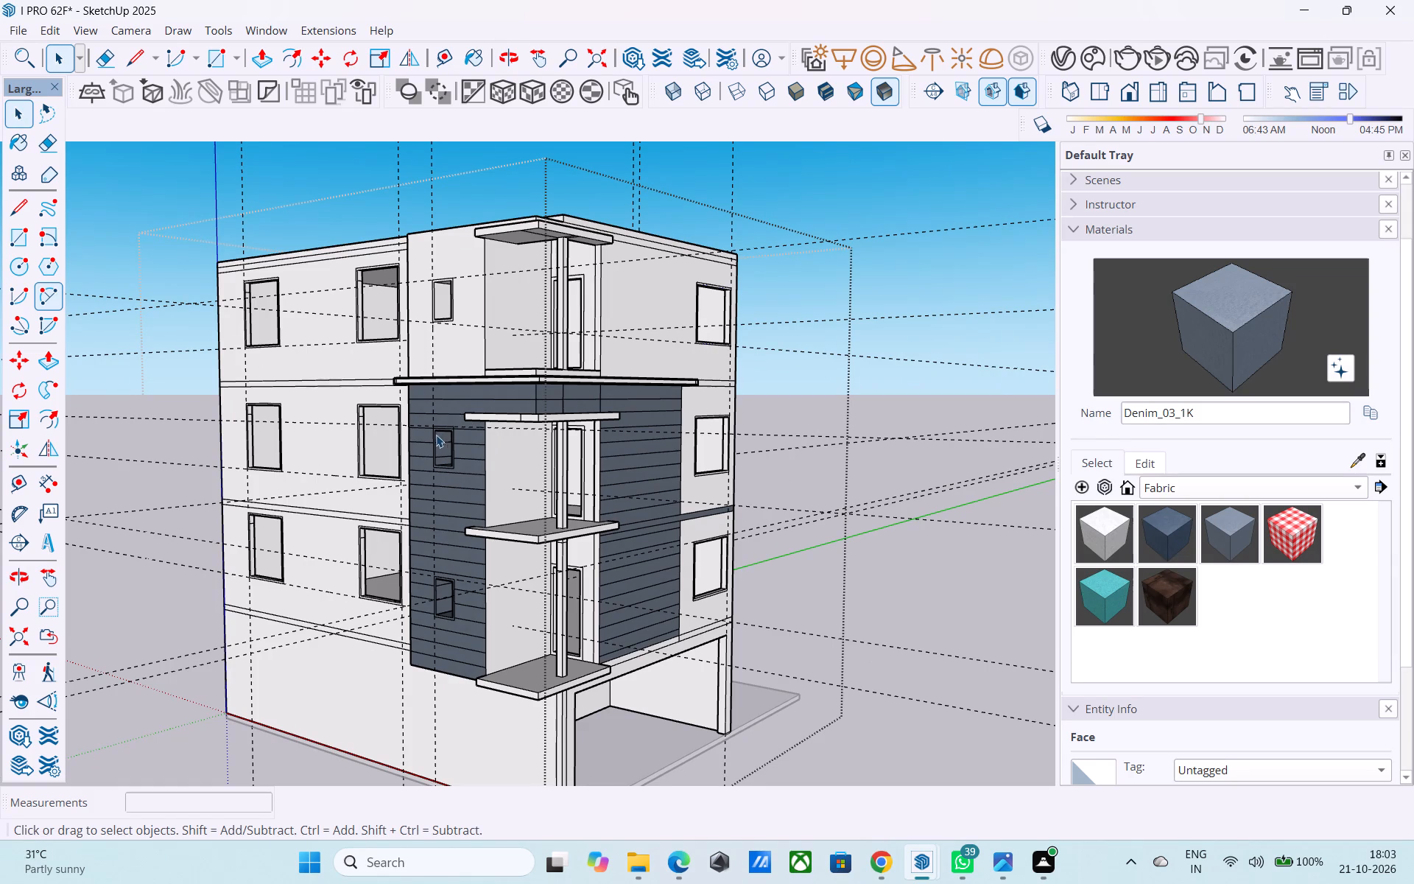
middle_click_drag(426, 437, 611, 489)
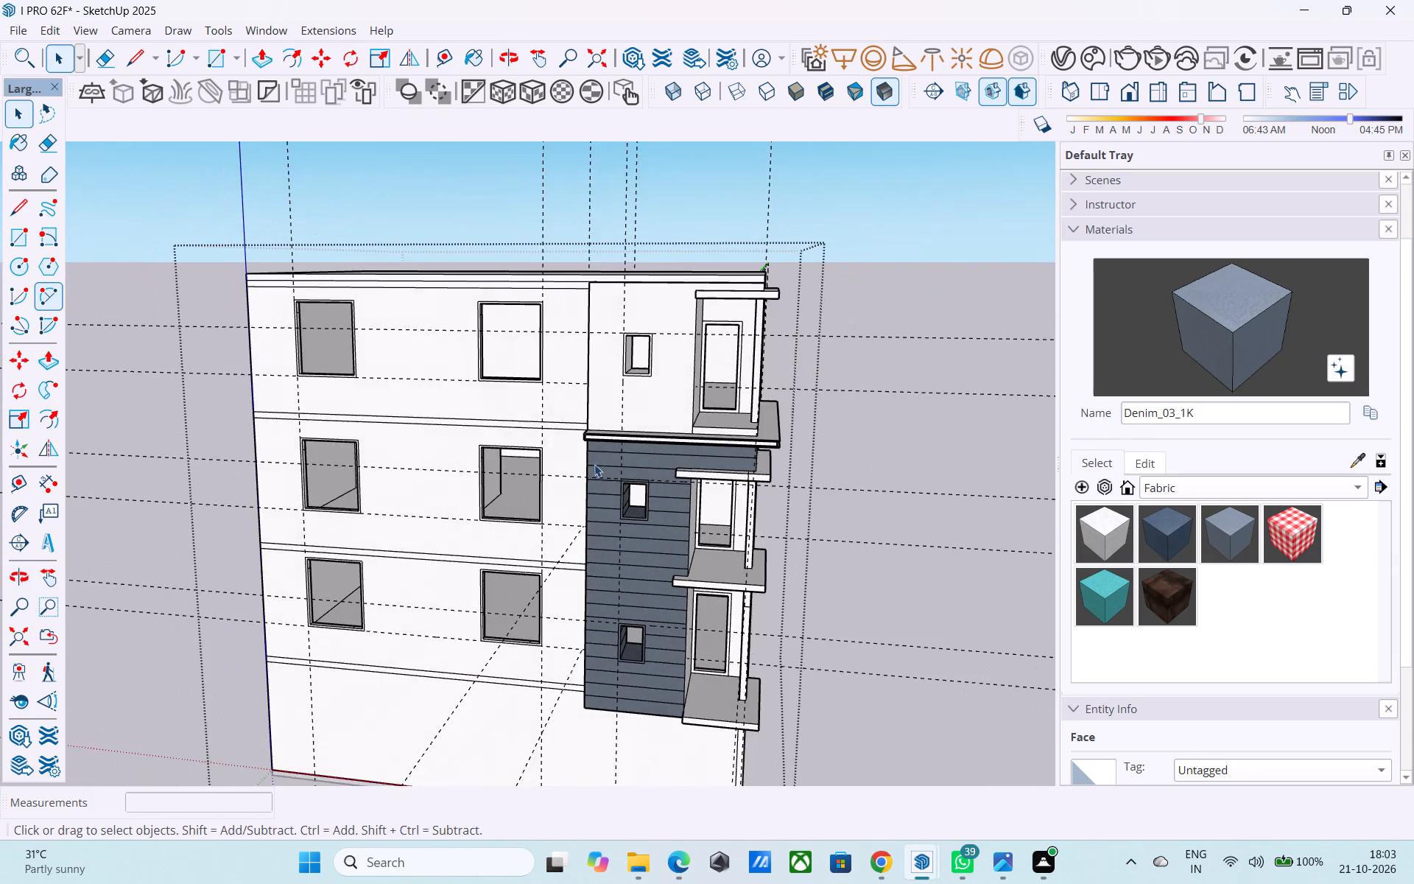
scroll(515, 305, "up", 19)
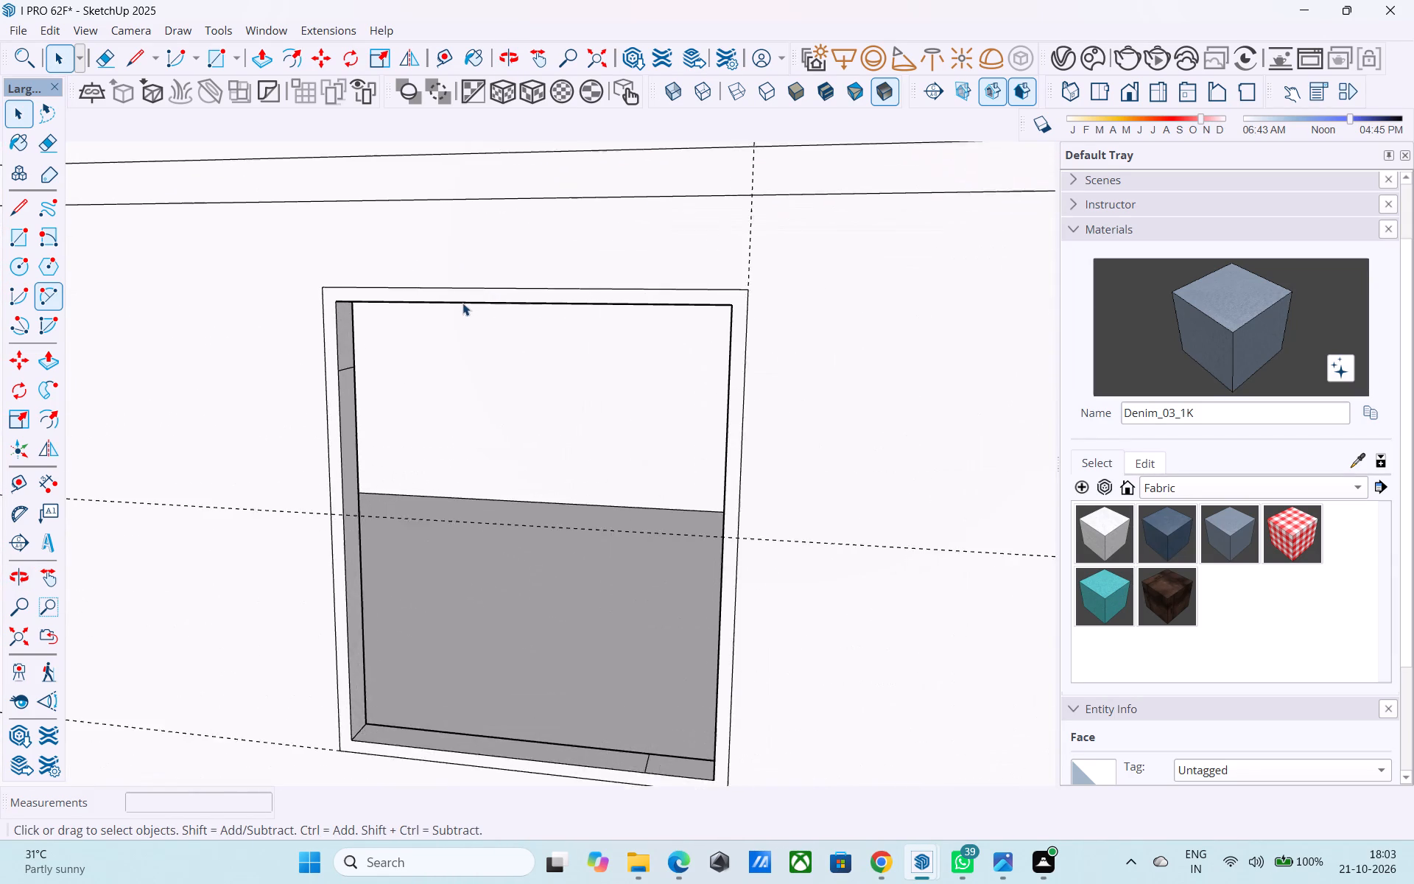
left_click(457, 297)
scroll(457, 298, "down", 9)
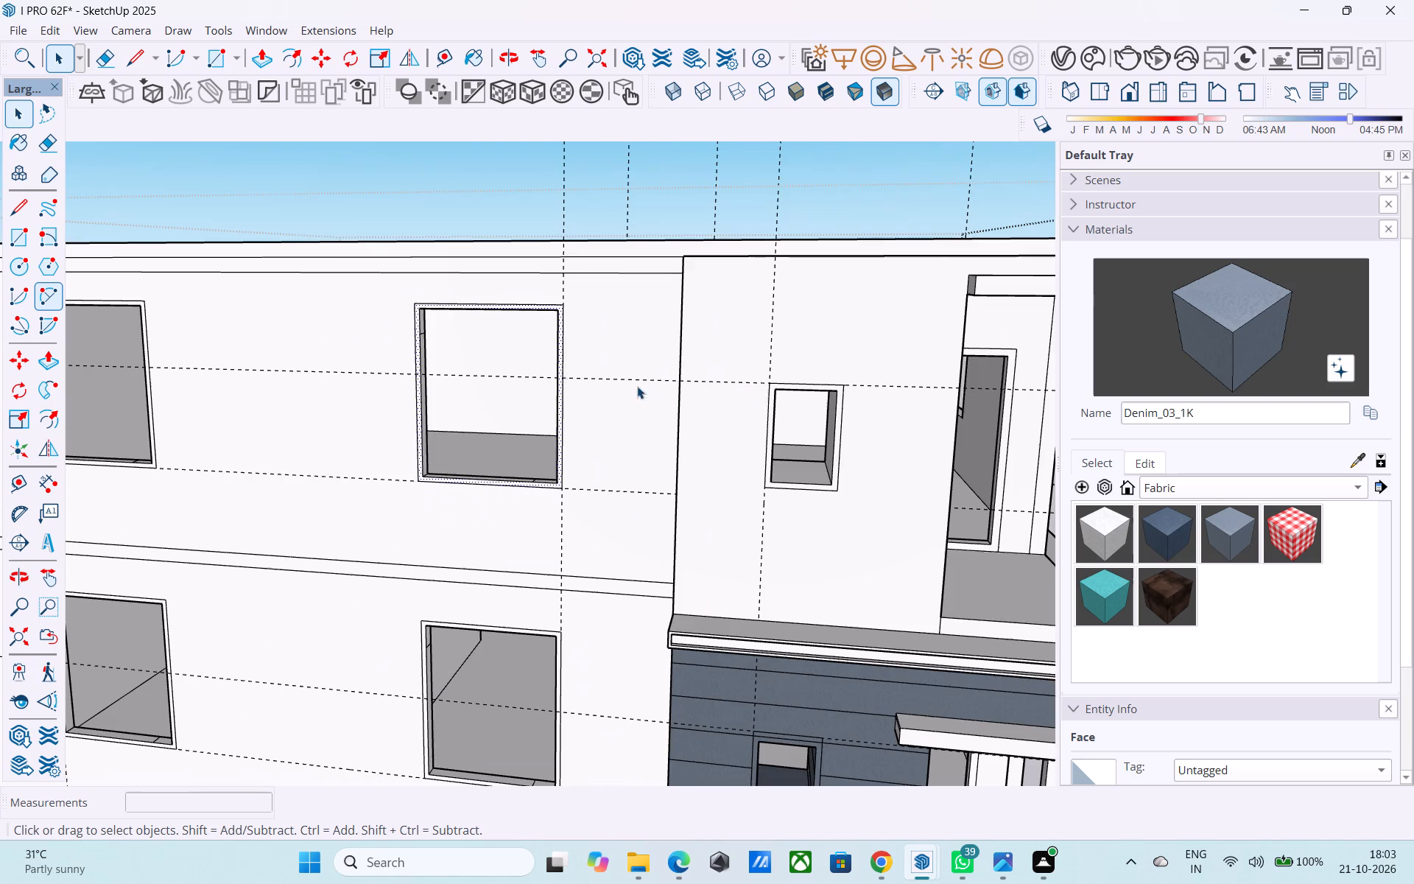
Paint the side facade's three upper-floor walls and the top-floor projecting wall beside the balcony with D01_Frost_White from Solid Colors.
left_click(1181, 488)
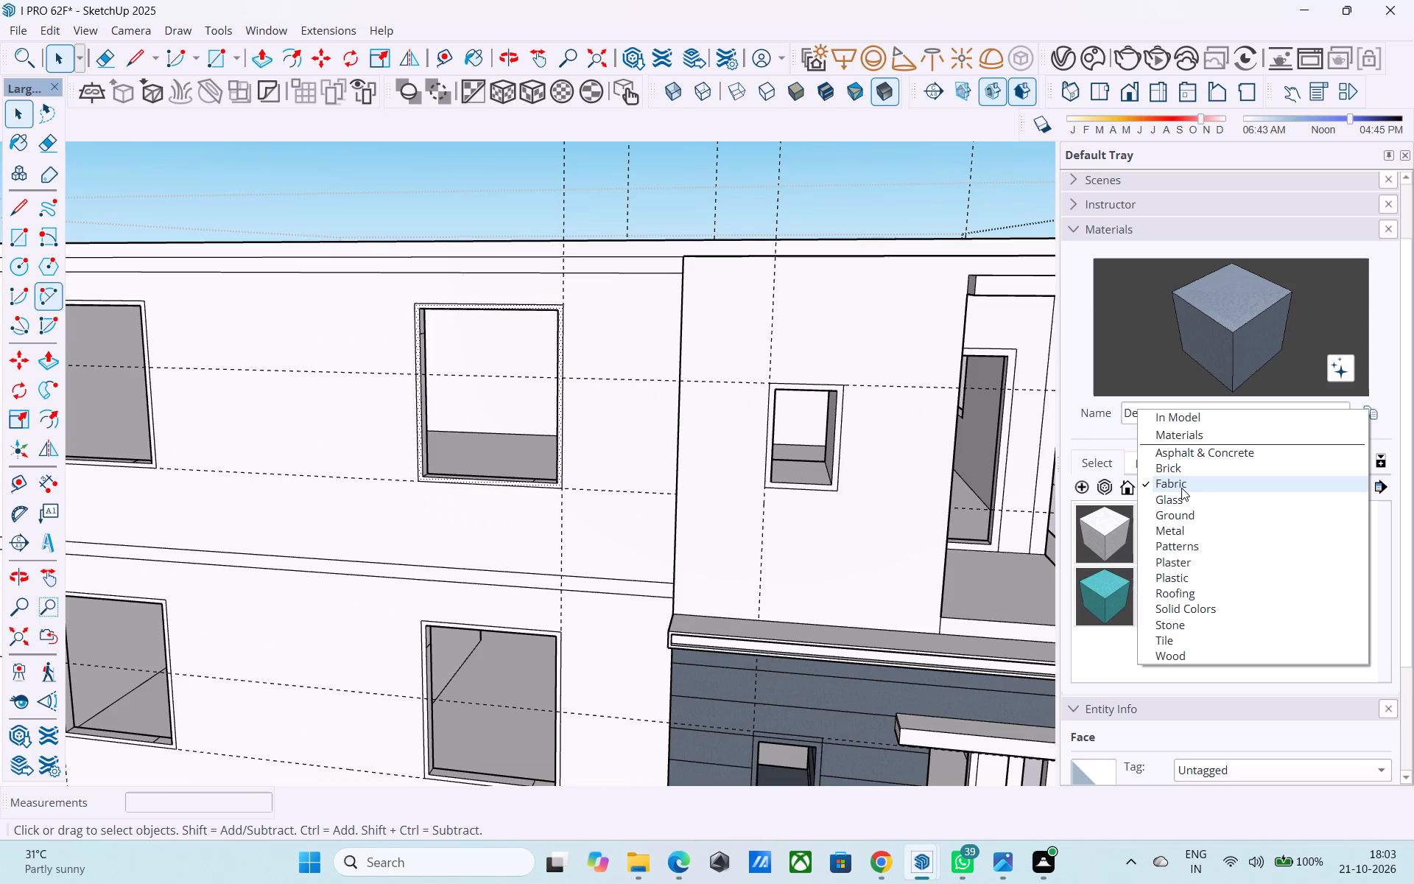
left_click(1183, 601)
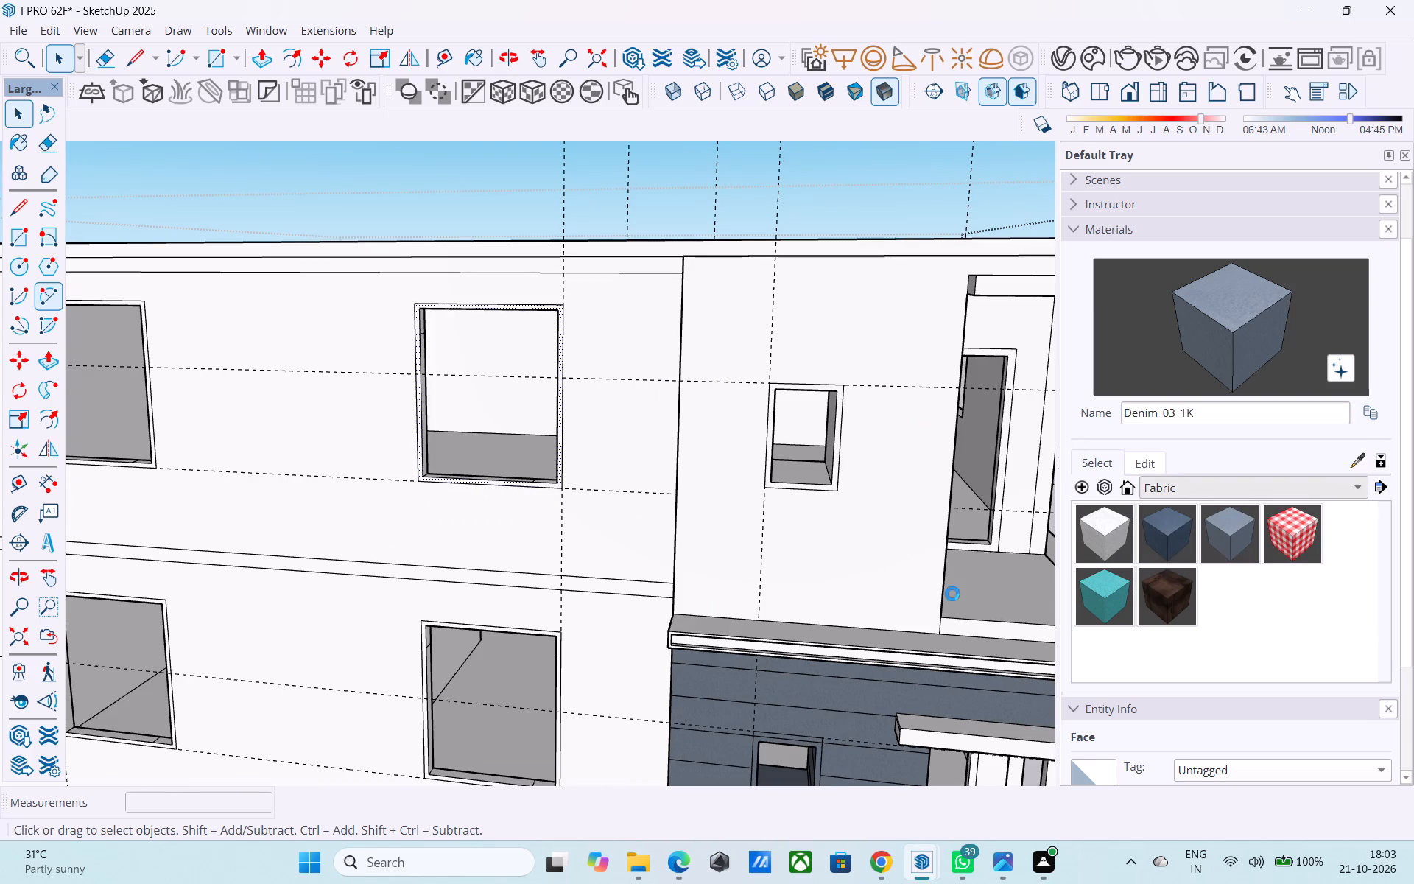
scroll(922, 591, "down", 7)
middle_click_drag(828, 589, 733, 577)
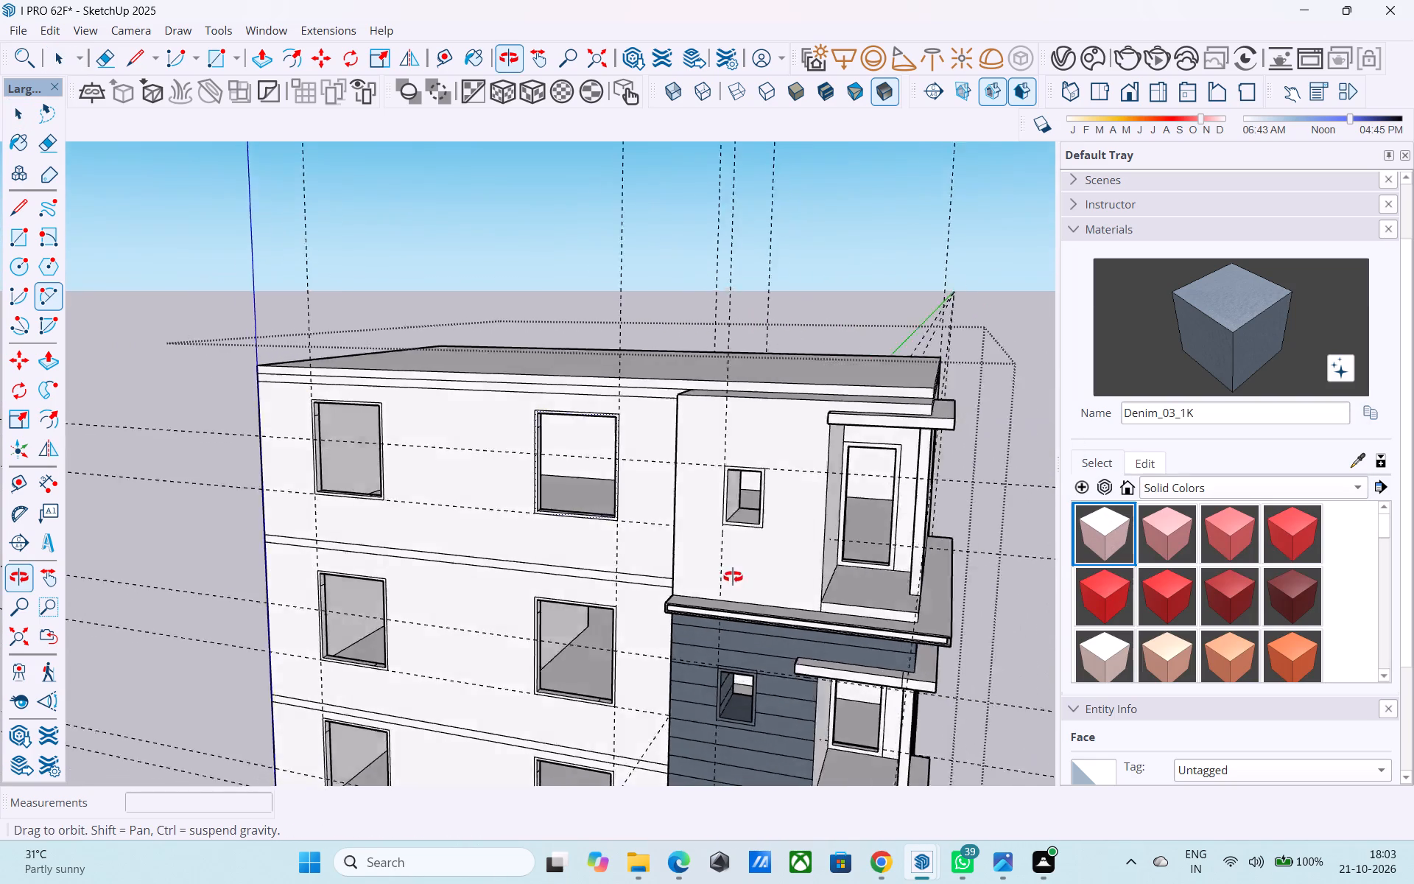
middle_click_drag(733, 577, 708, 528)
scroll(1091, 547, "down", 4)
scroll(1183, 586, "down", 2)
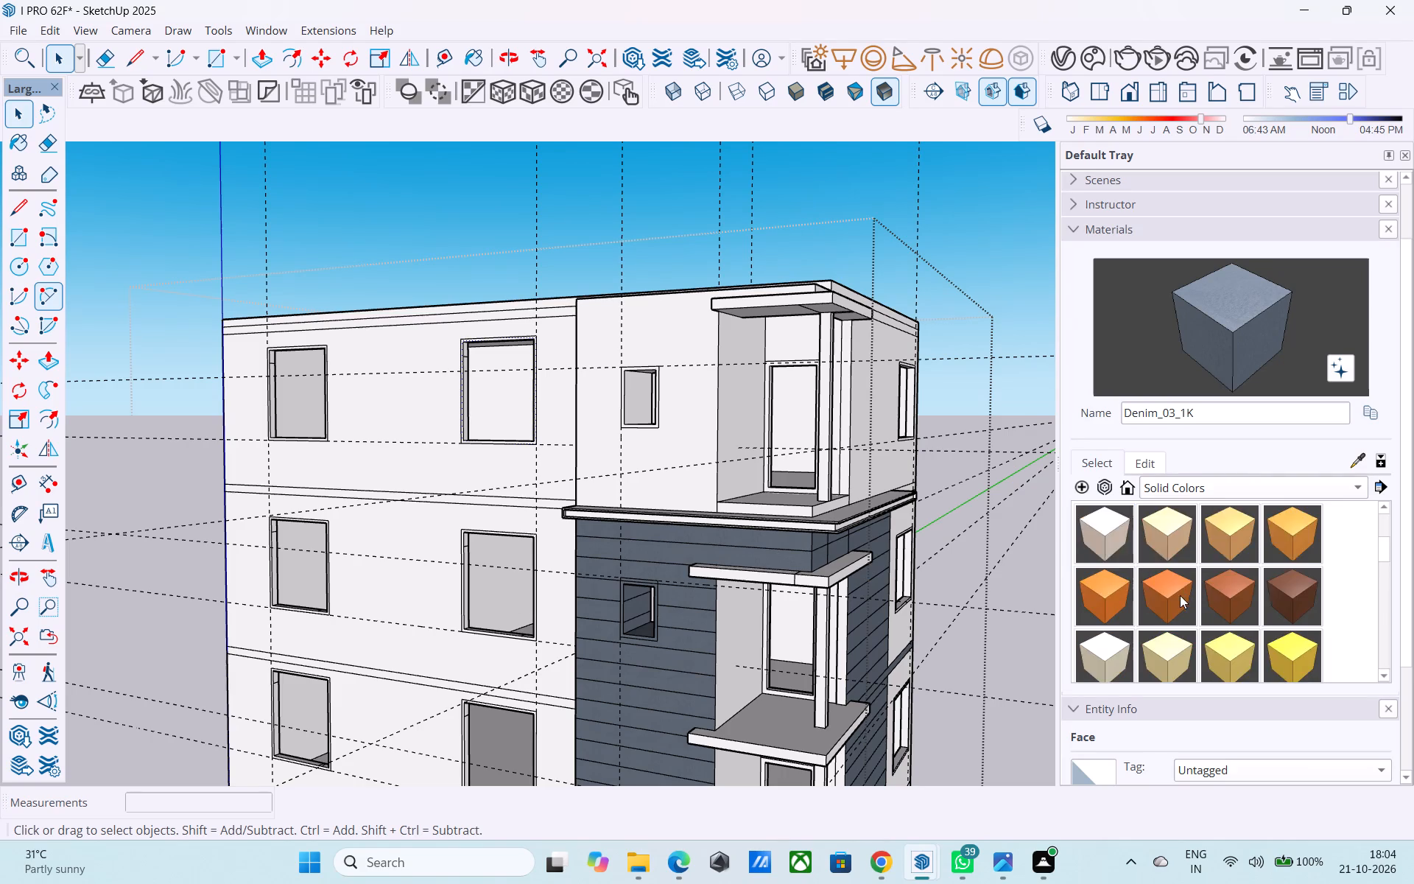
middle_click_drag(1180, 595, 1178, 586)
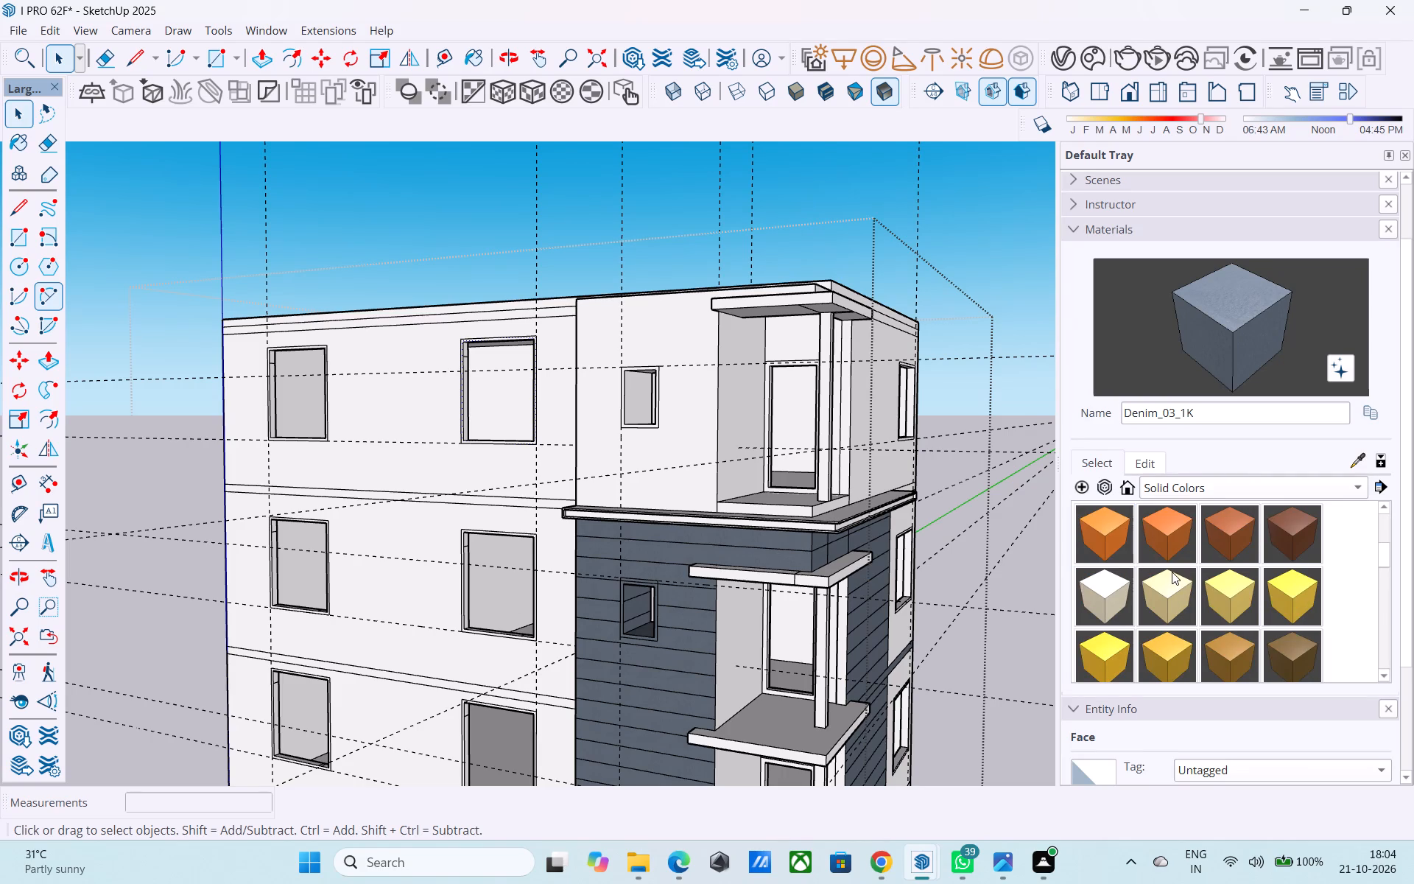
scroll(1172, 572, "down", 4)
scroll(1170, 572, "up", 6)
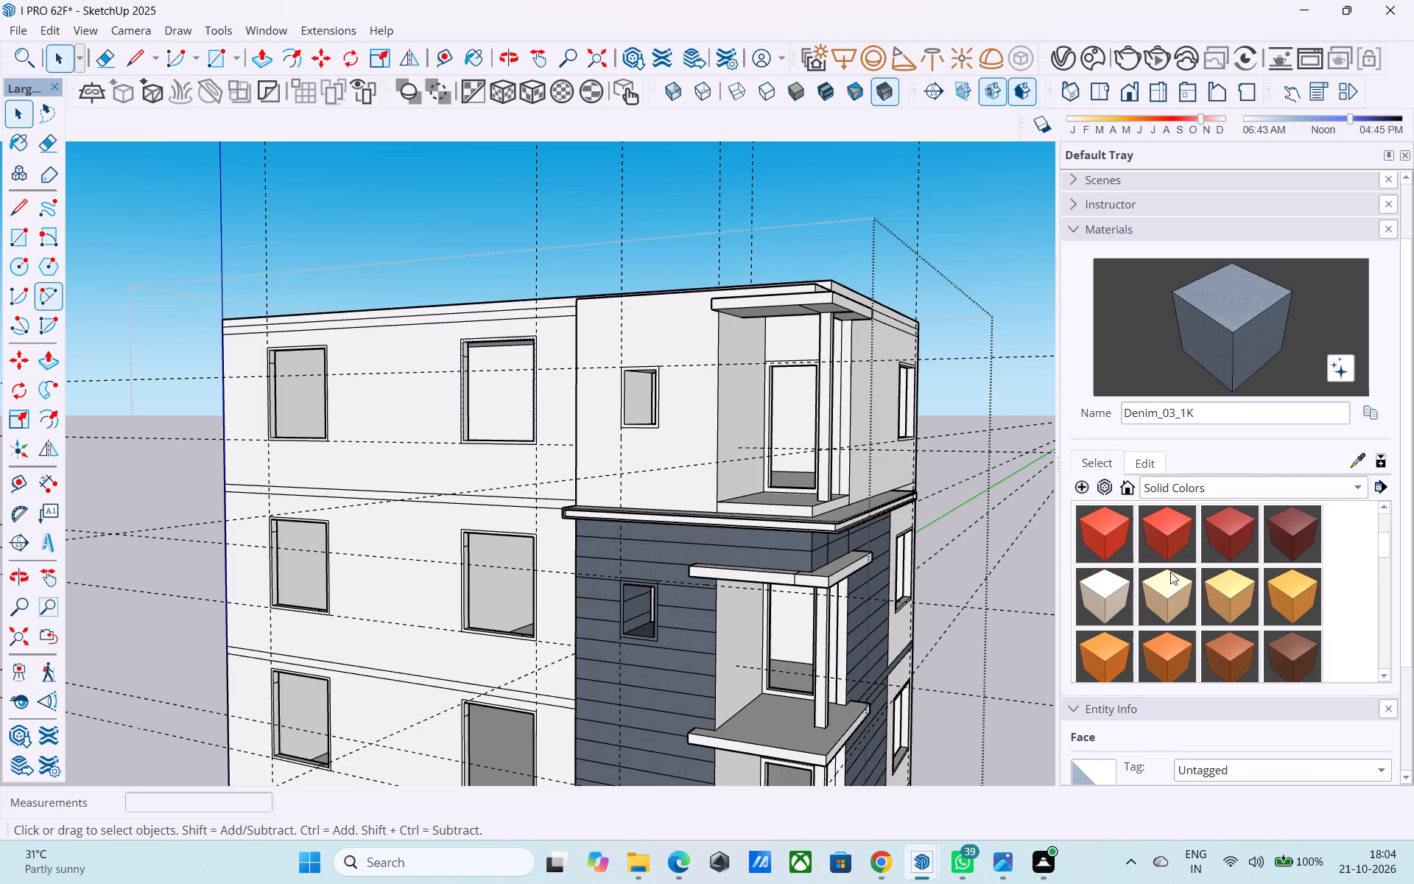
scroll(1170, 572, "down", 1)
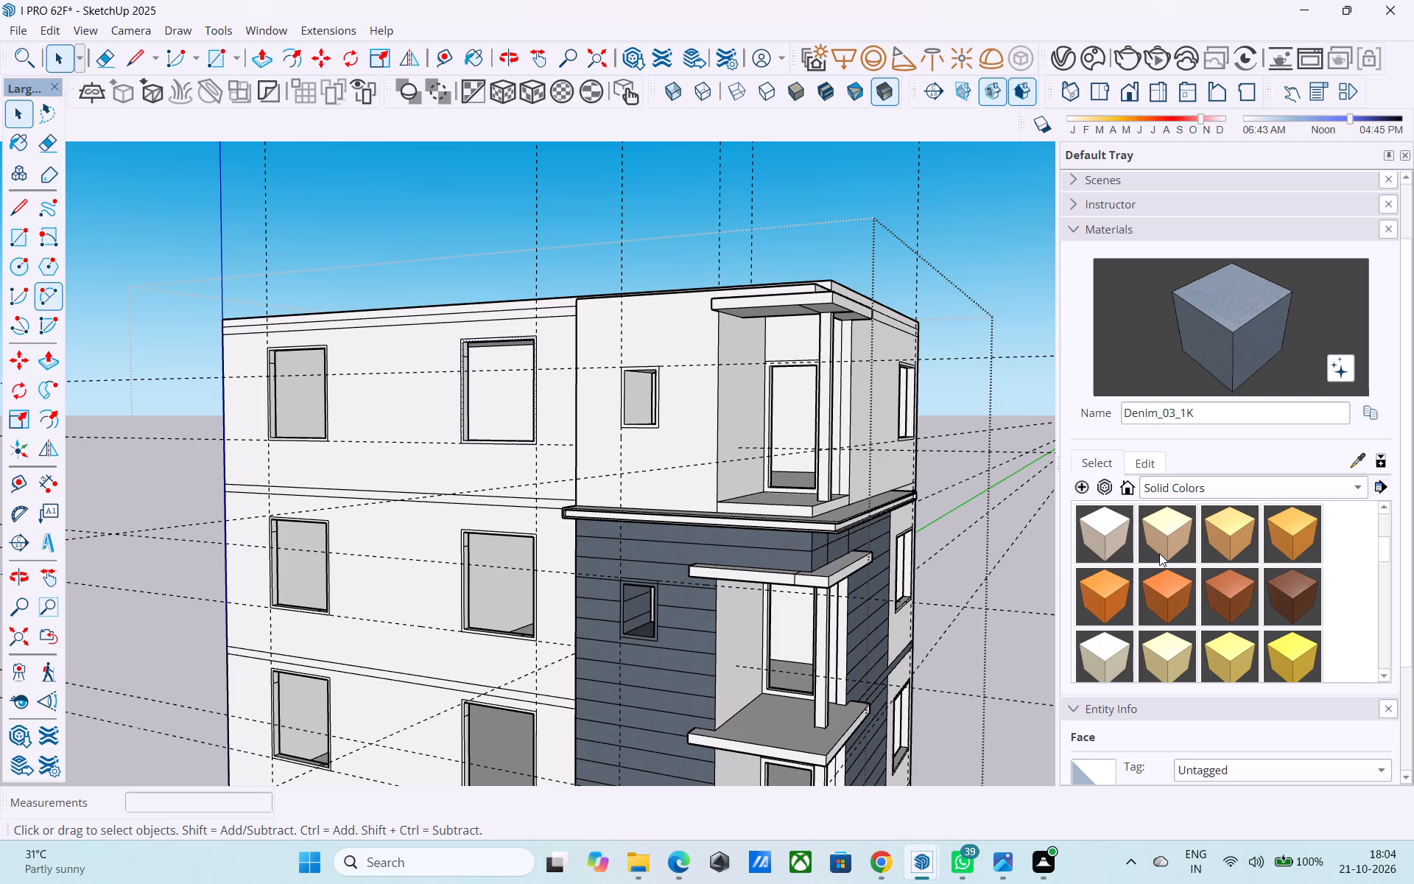
scroll(1164, 603, "up", 1)
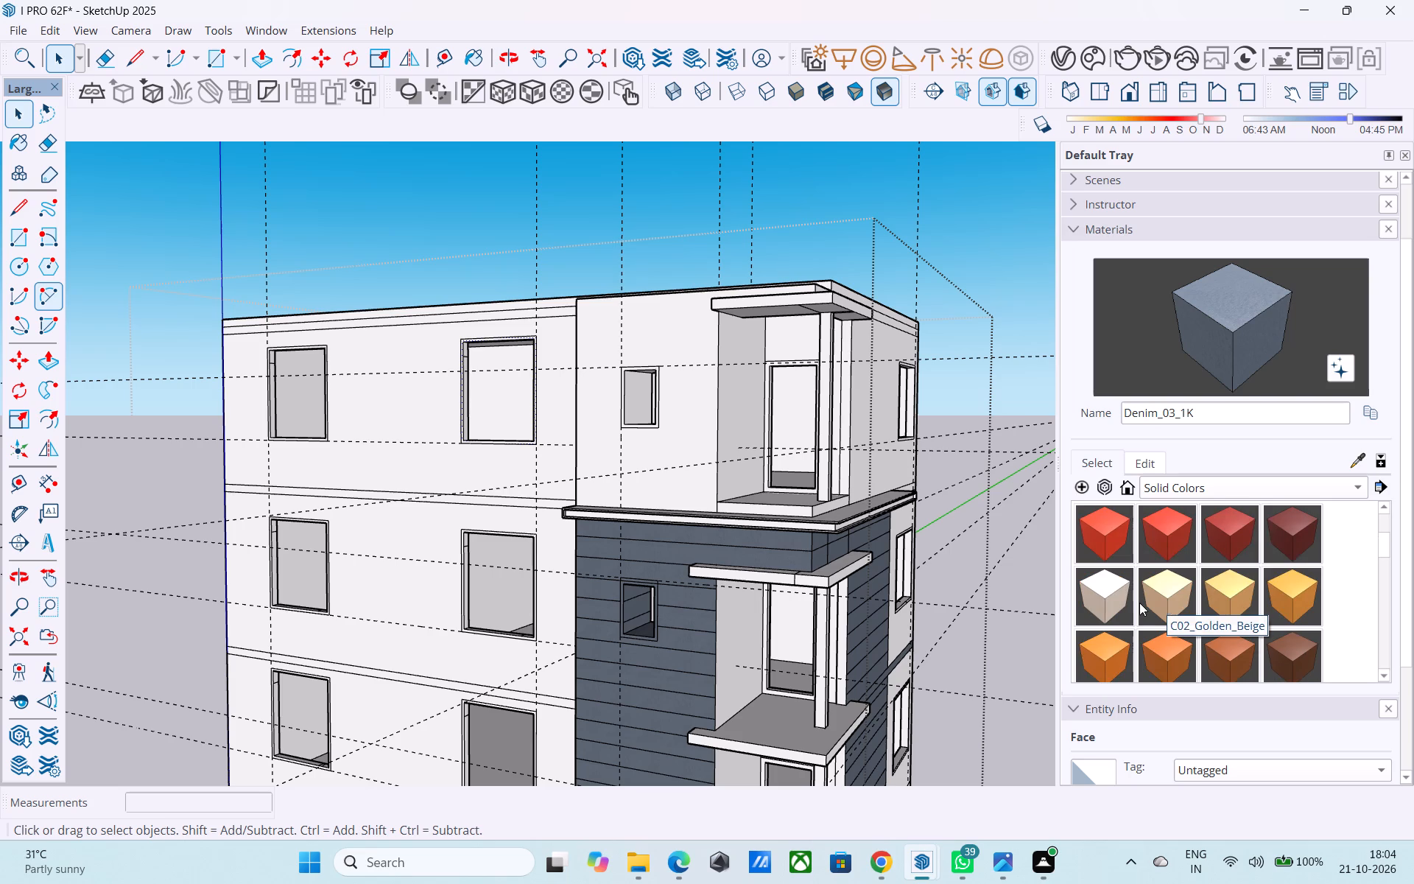
scroll(1139, 603, "down", 2)
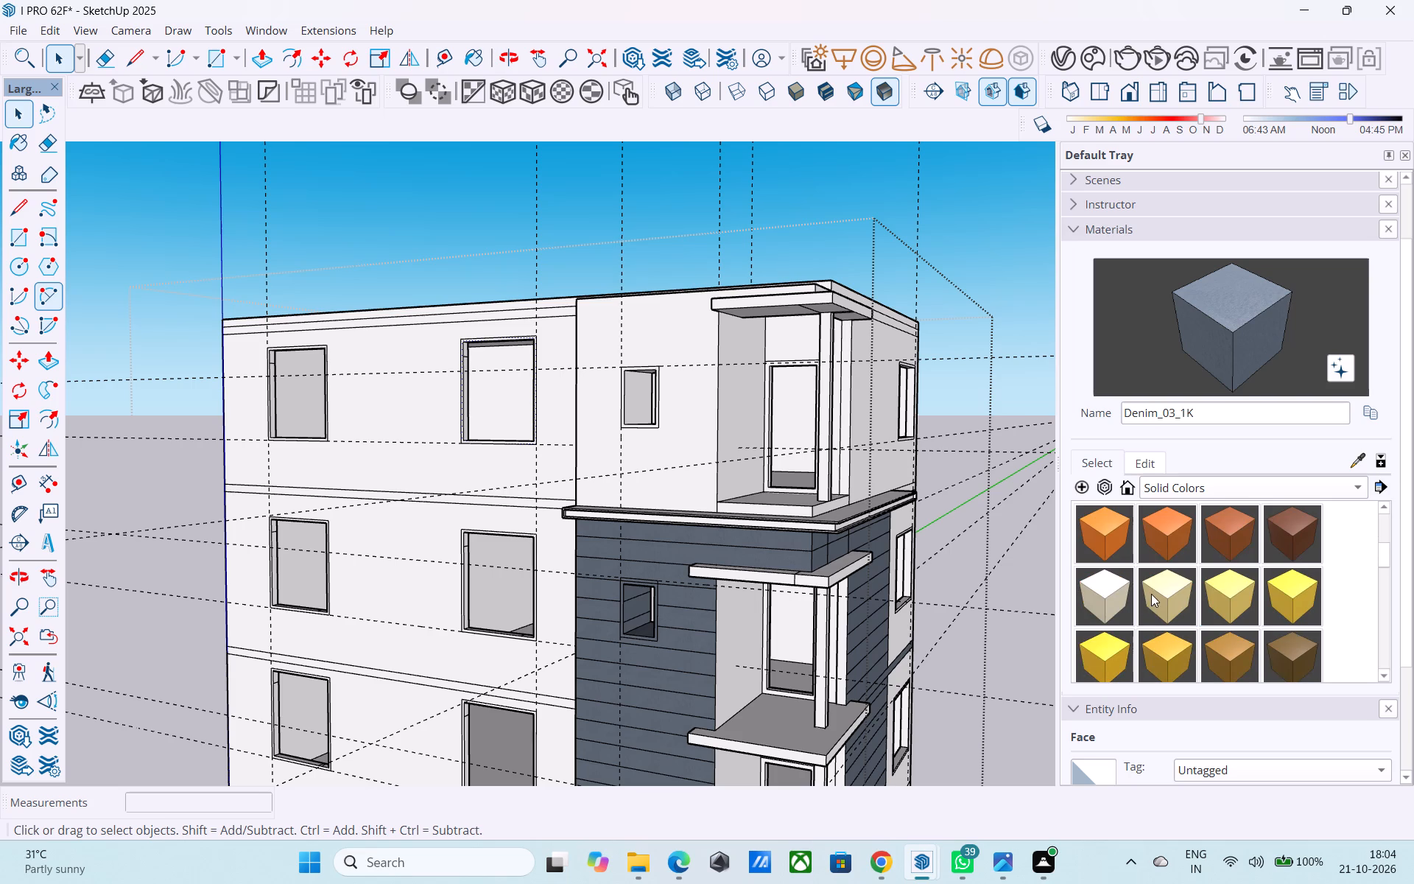
left_click(1118, 614)
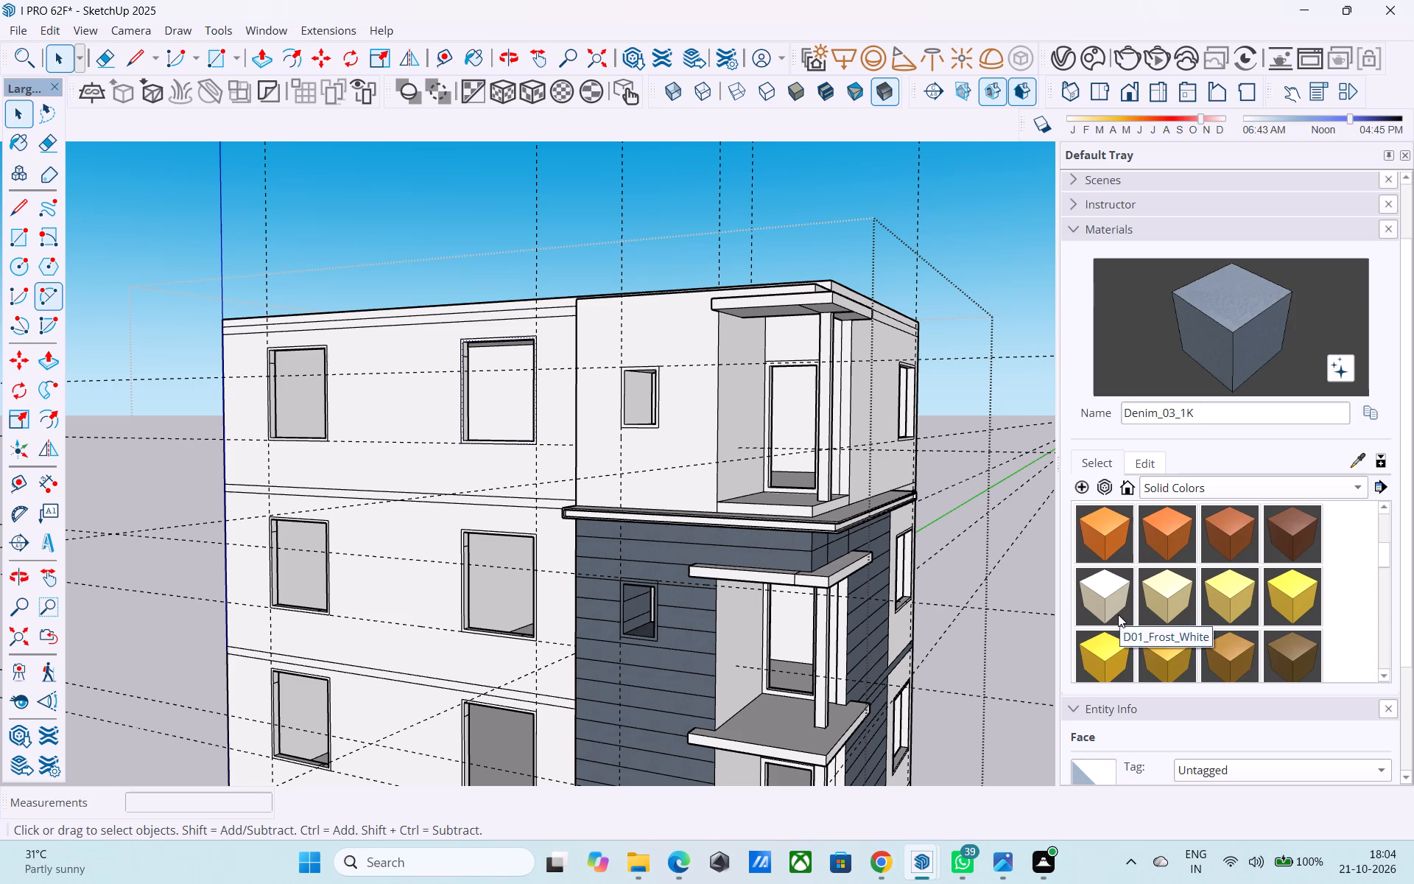
left_click(495, 485)
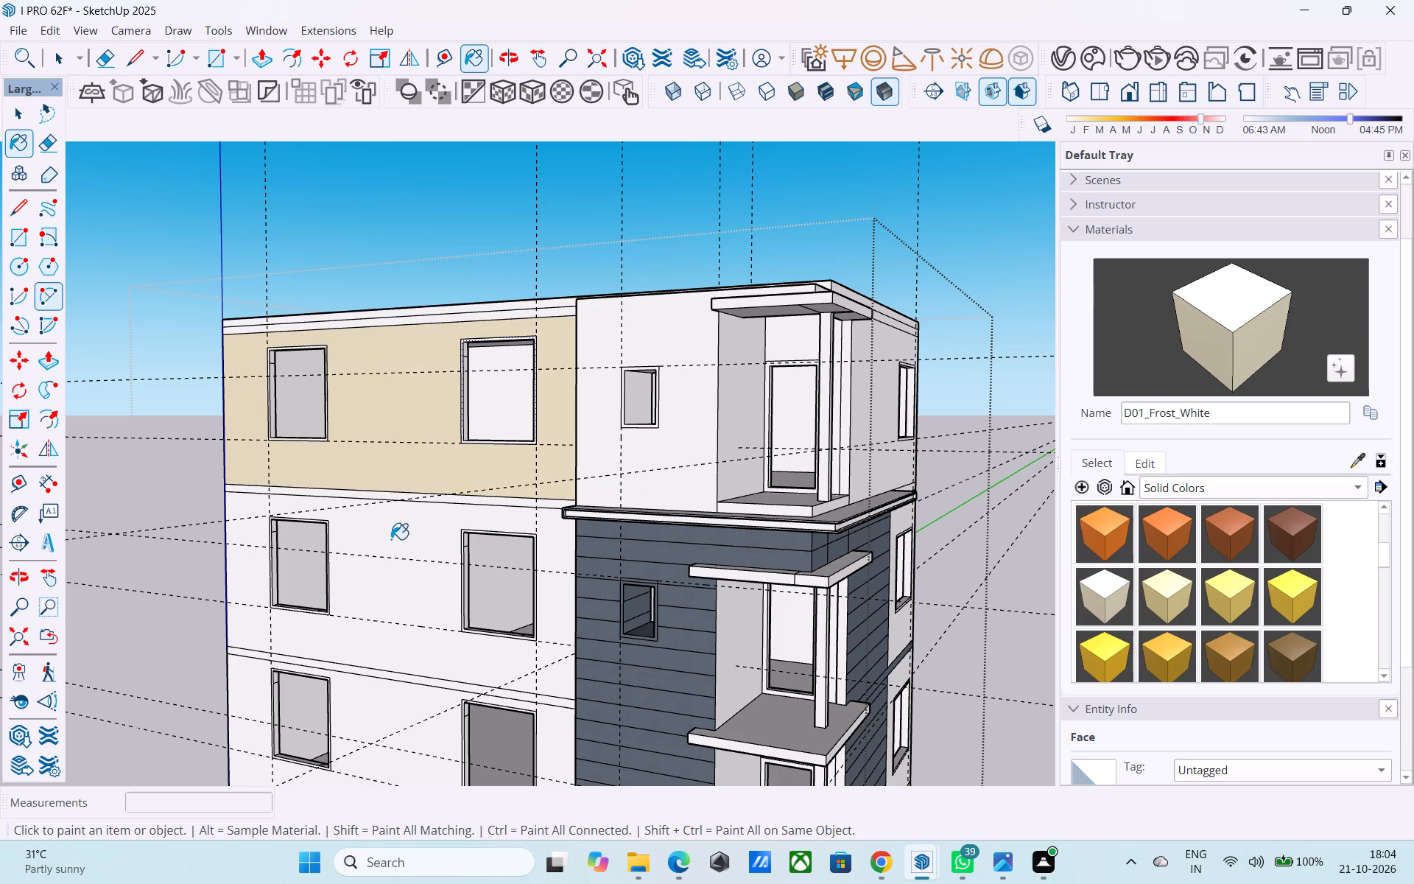
left_click(391, 539)
left_click(401, 699)
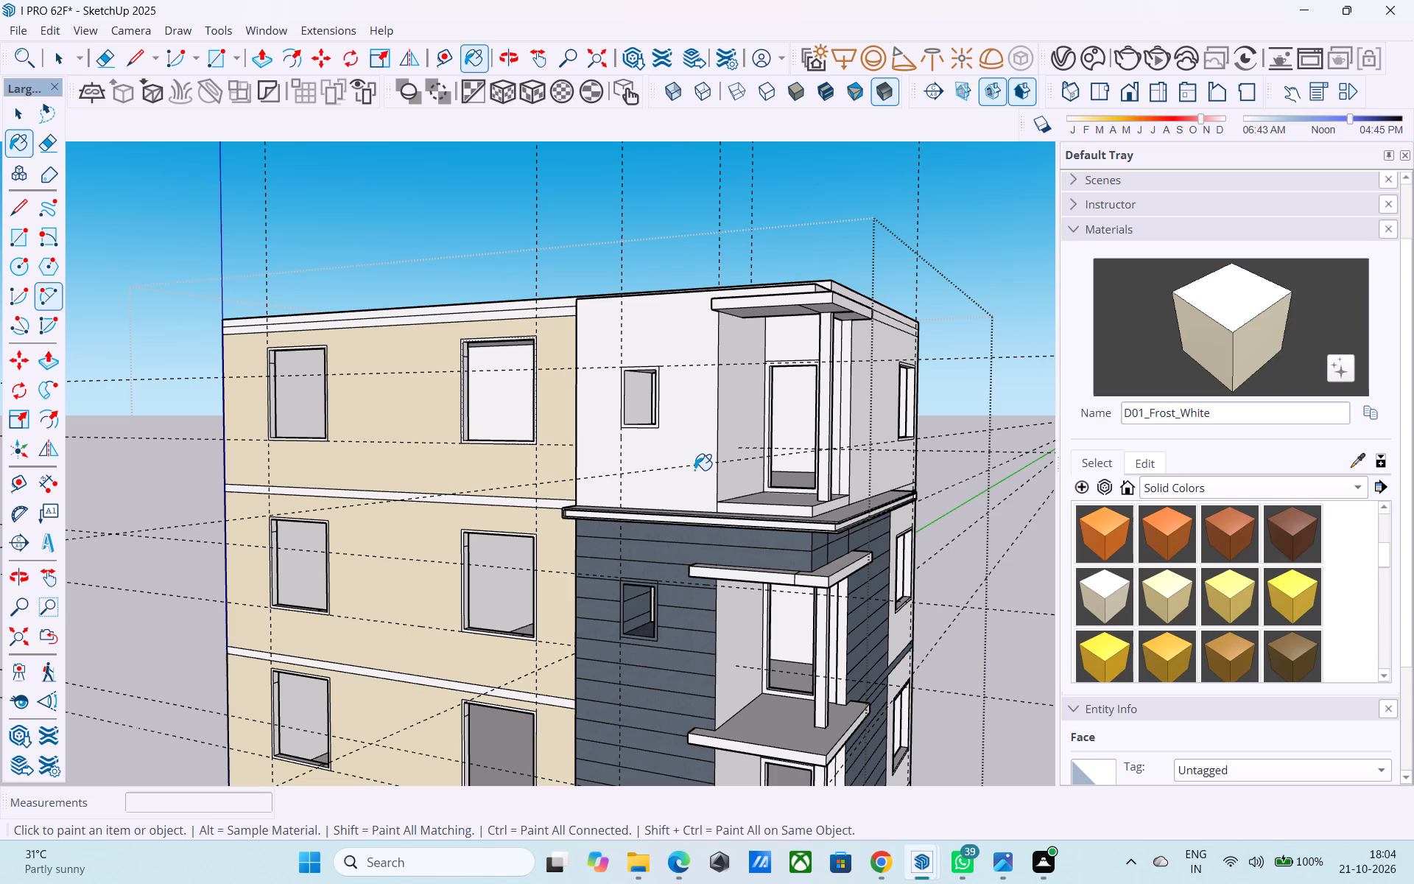
left_click(694, 469)
Paint the three upper-floor wall faces around the large windows on the facade above the open ground-floor bay with D01_Frost_White.
scroll(694, 469, "down", 5)
middle_click_drag(694, 469, 612, 489)
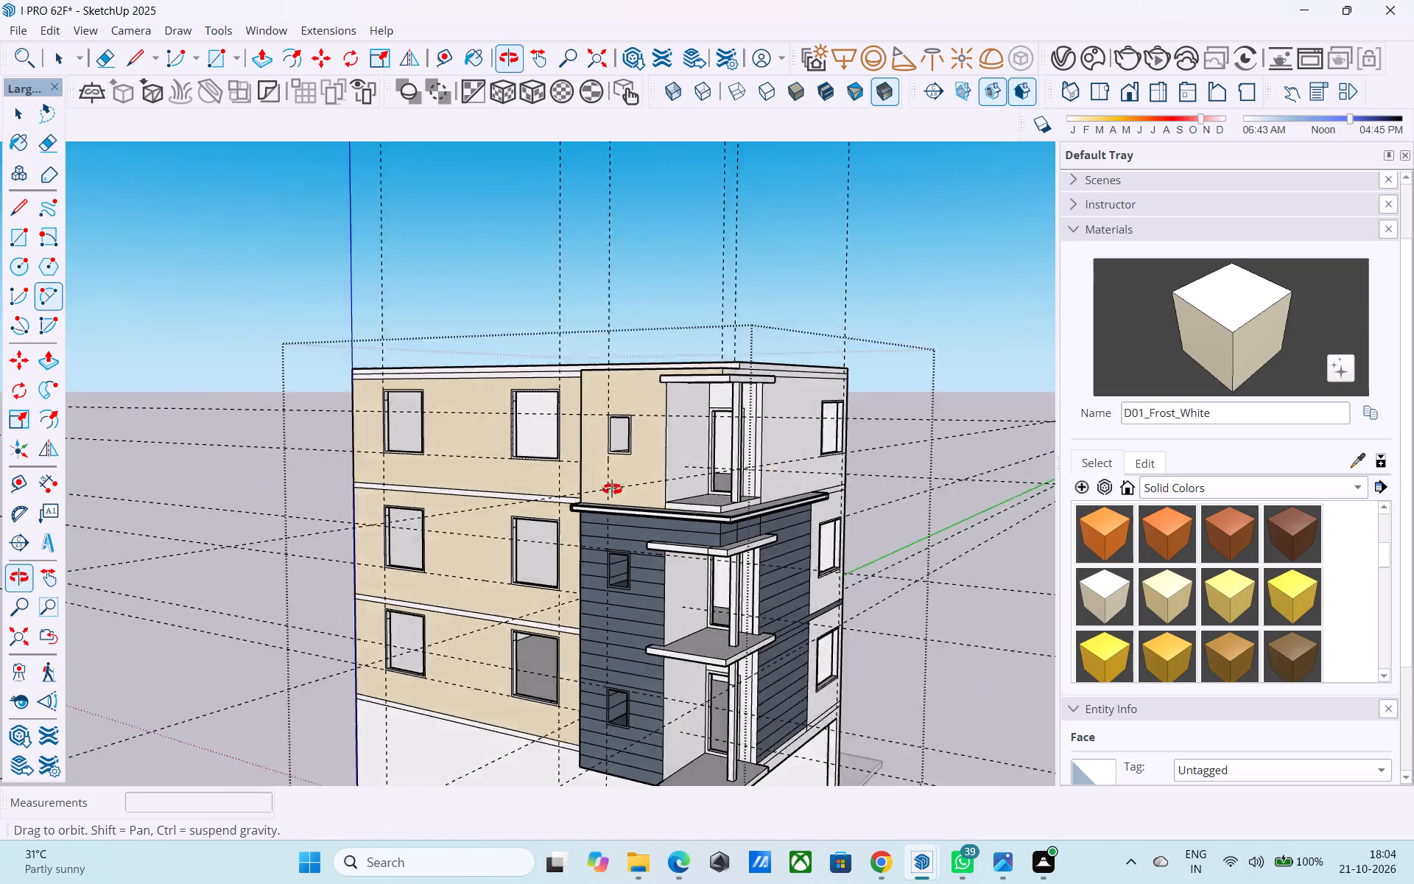
middle_click_drag(612, 489, 557, 504)
left_click(709, 449)
middle_click_drag(709, 448, 634, 488)
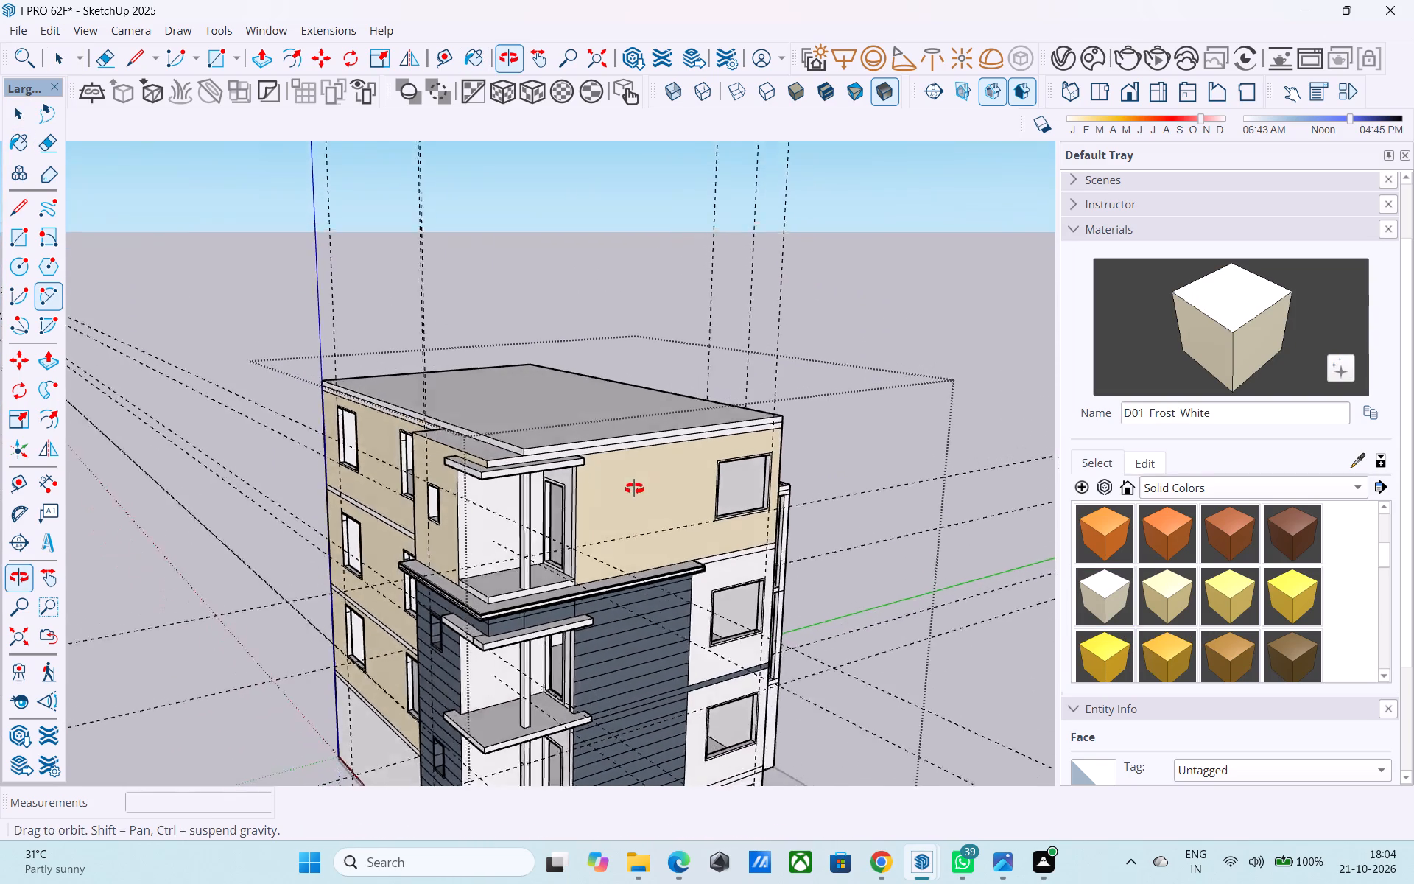
middle_click_drag(634, 488, 550, 449)
scroll(553, 441, "down", 5)
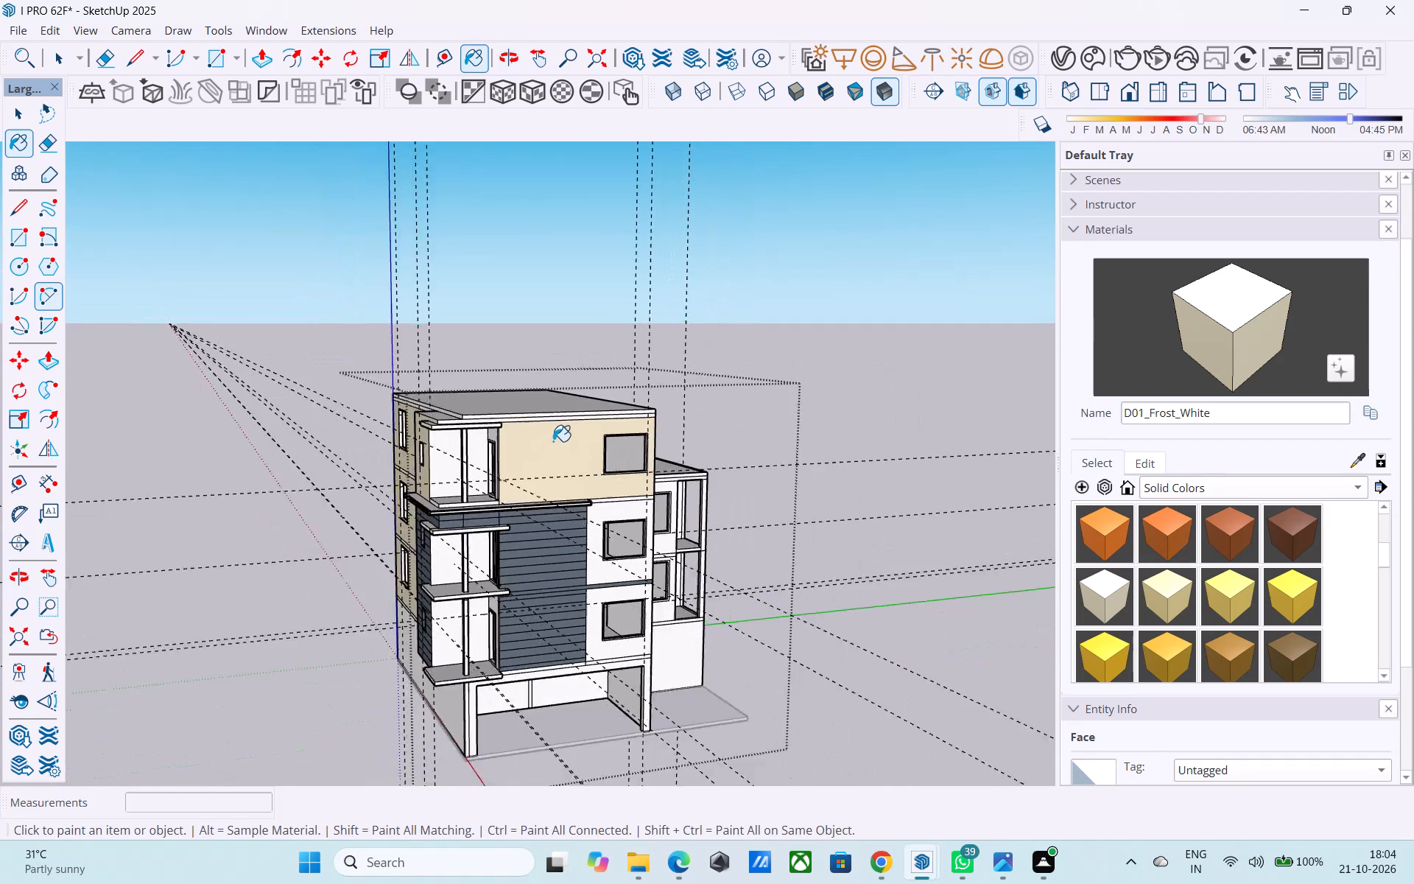
scroll(553, 441, "down", 1)
middle_click_drag(553, 441, 471, 424)
scroll(522, 481, "up", 5)
left_click(565, 502)
scroll(574, 428, "down", 7)
scroll(583, 592, "up", 6)
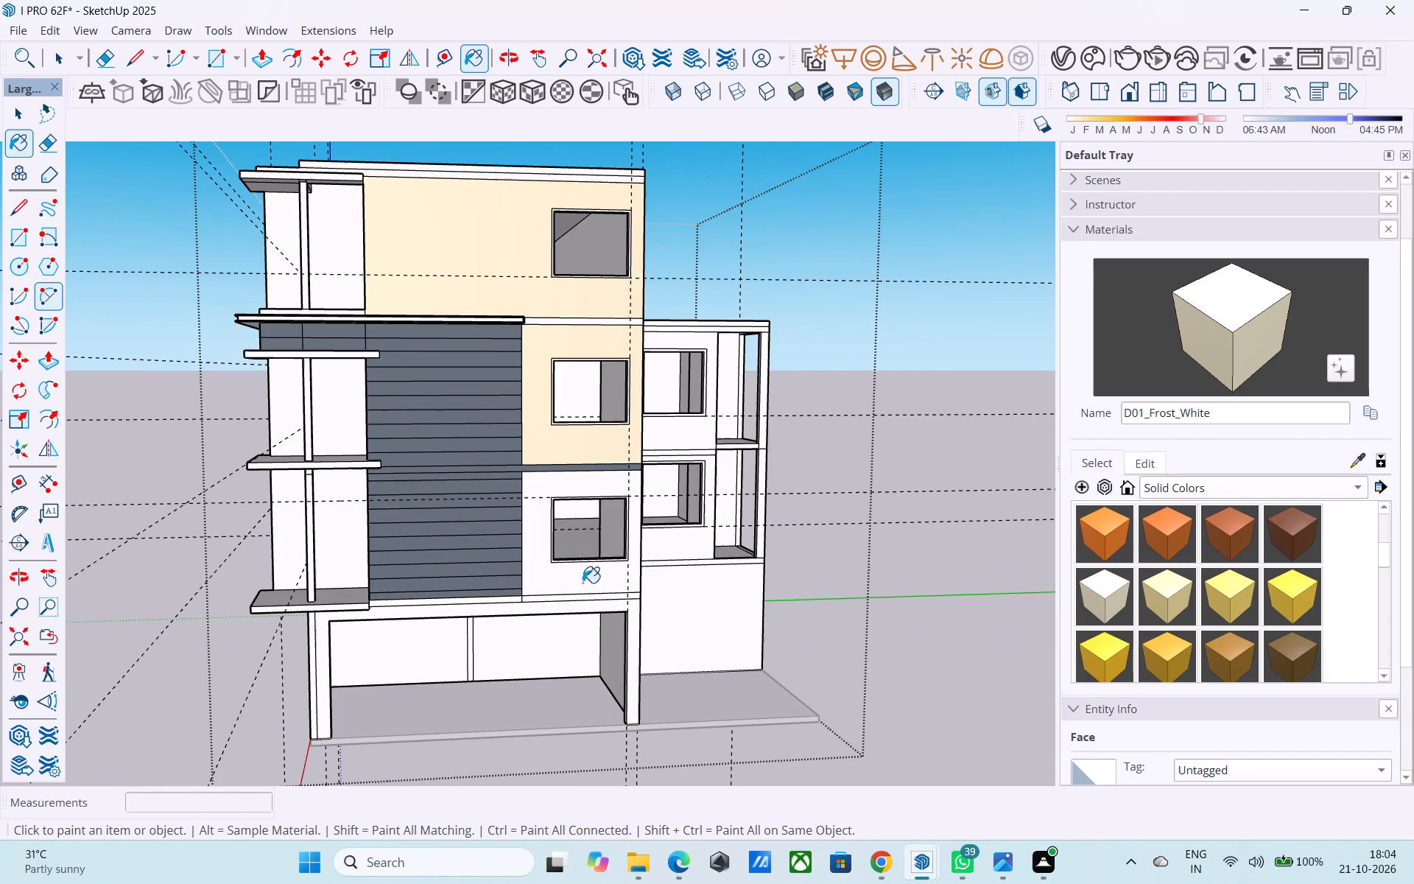
left_click(540, 528)
Paint the blank ground-floor wall below the side facade's windows with D01_Frost_White.
scroll(548, 527, "down", 6)
middle_click_drag(549, 528, 711, 510)
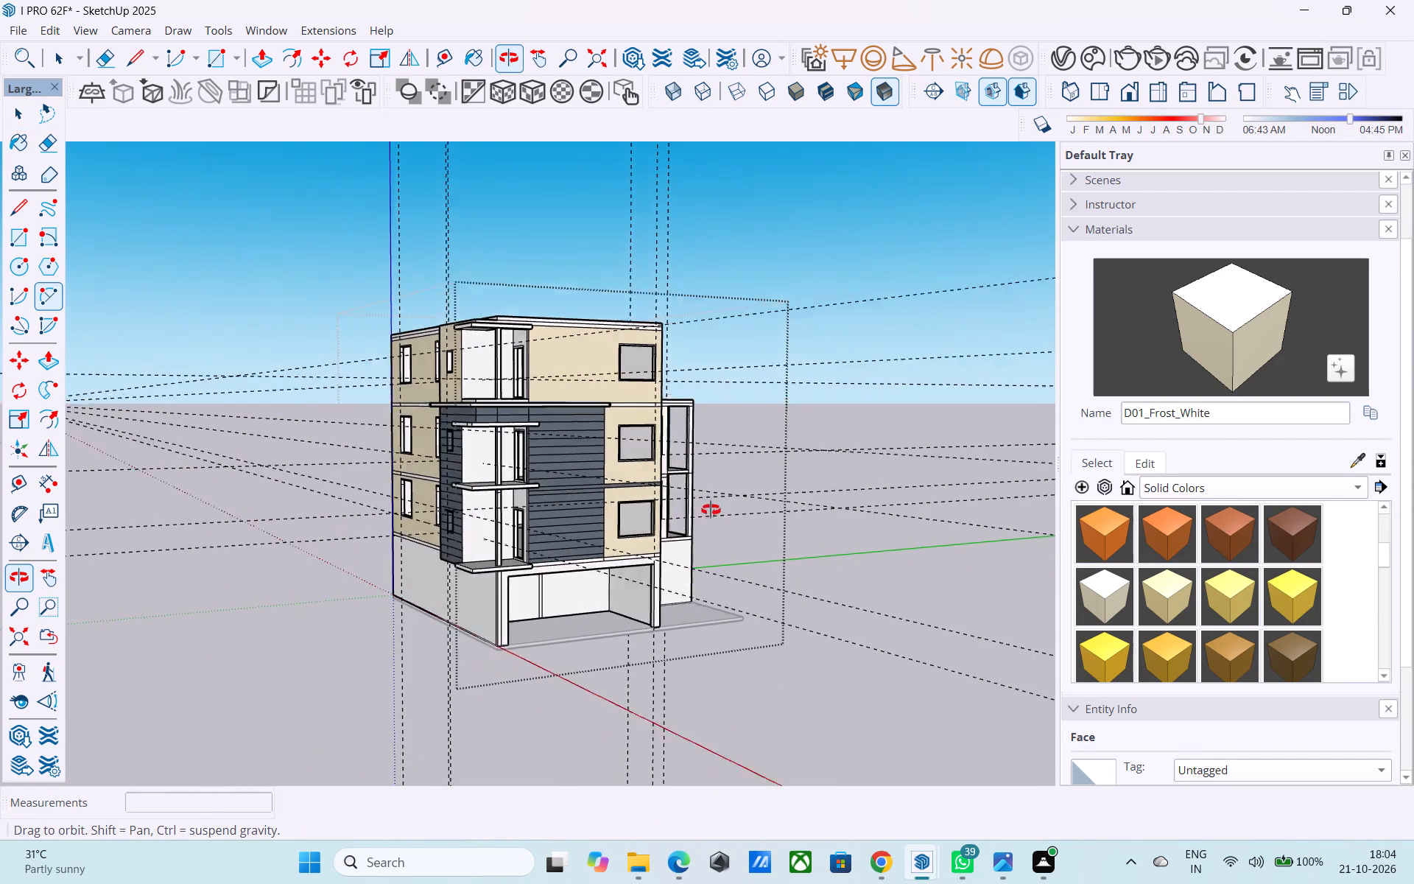
middle_click_drag(711, 510, 898, 512)
scroll(613, 588, "up", 5)
left_click(505, 591)
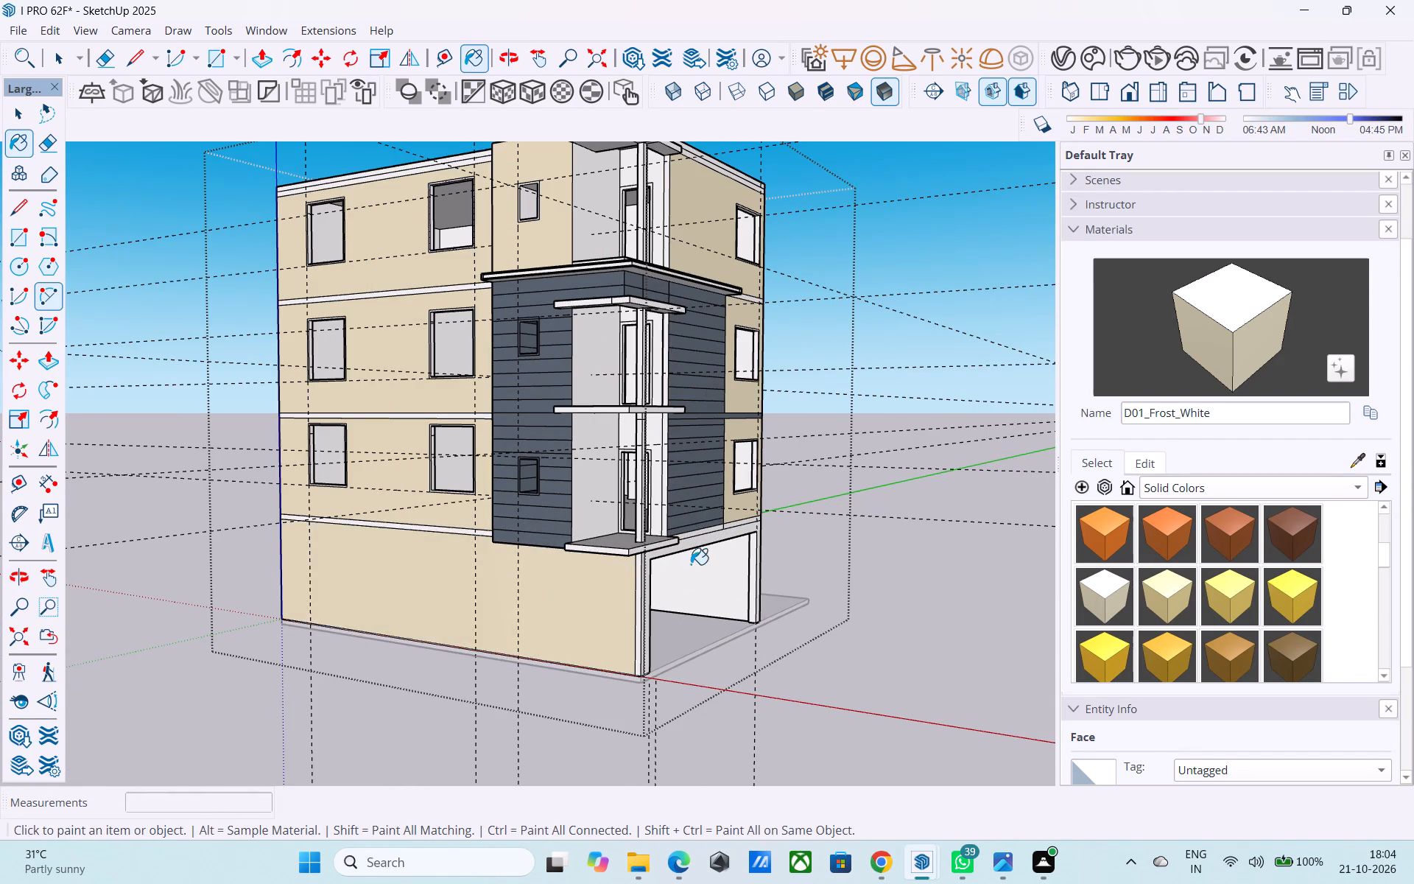
Paint the back wall inside the open ground-floor bay with D01_Frost_White.
middle_click_drag(676, 561, 448, 522)
scroll(583, 553, "up", 1)
left_click(516, 547)
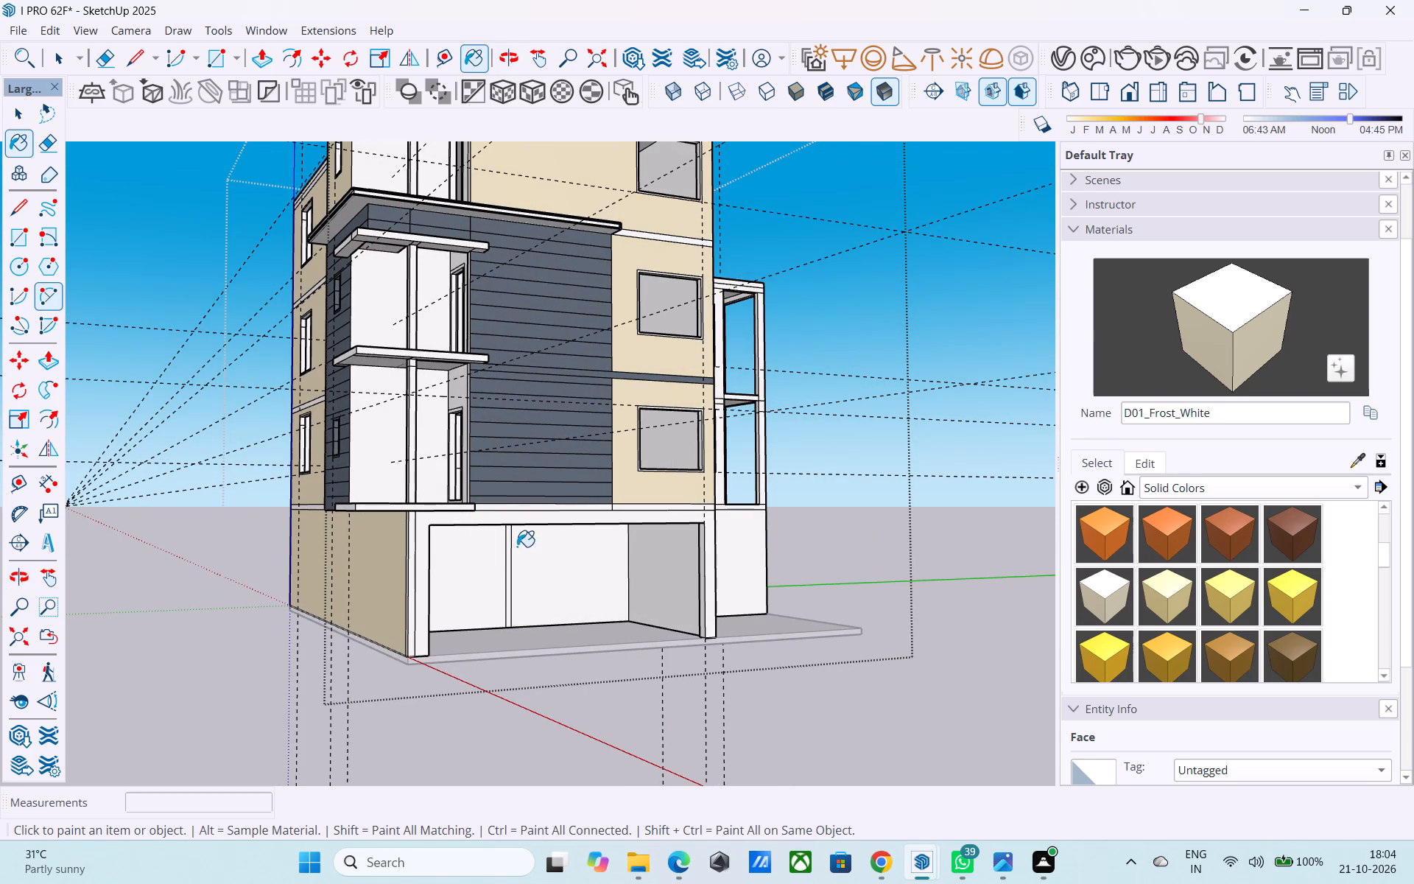
left_click(503, 573)
scroll(661, 536, "down", 2)
Paint the blank recessed walls of all three corner balconies with D01_Frost_White.
middle_click_drag(661, 536, 739, 592)
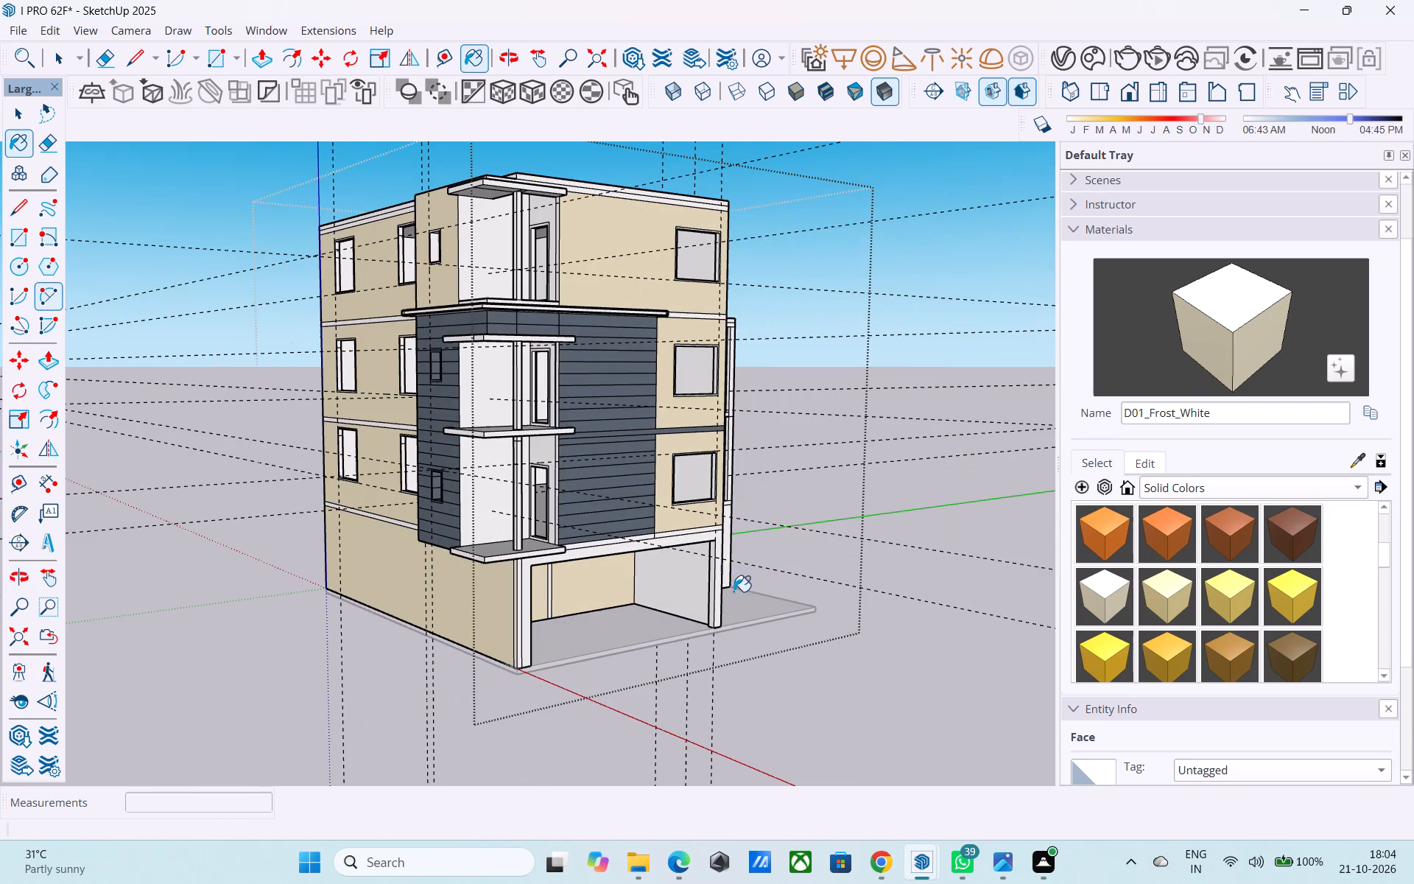
left_click(494, 408)
left_click(492, 469)
scroll(486, 493, "down", 5)
middle_click_drag(497, 530, 576, 549)
scroll(557, 420, "up", 6)
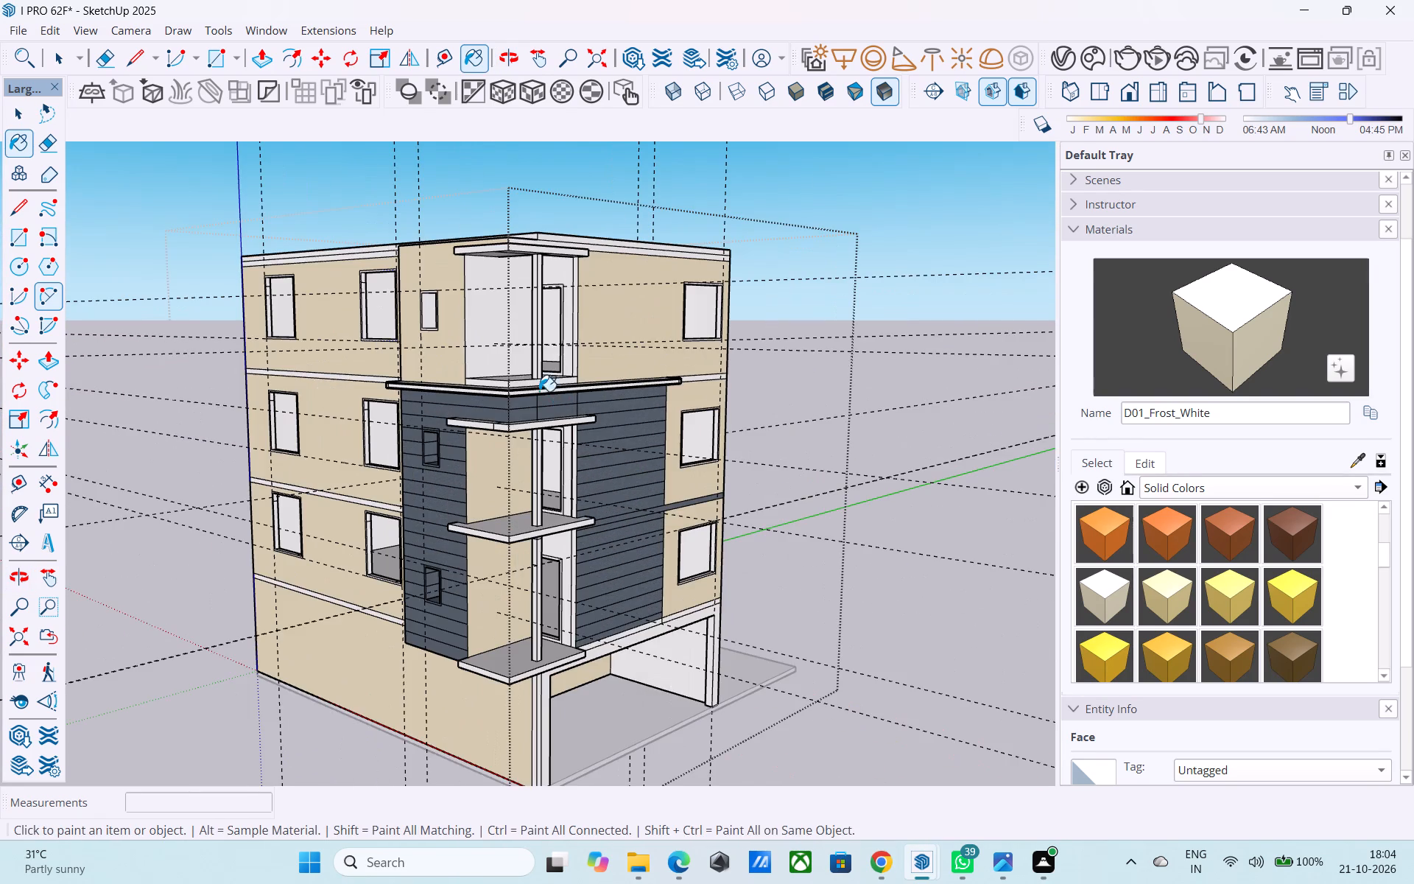
left_click(517, 338)
Paint the door walls of the three corner balconies with D01_Frost_White.
scroll(562, 304, "up", 5)
left_click_drag(568, 240, 568, 231)
scroll(596, 332, "down", 6)
middle_click_drag(619, 461, 651, 442)
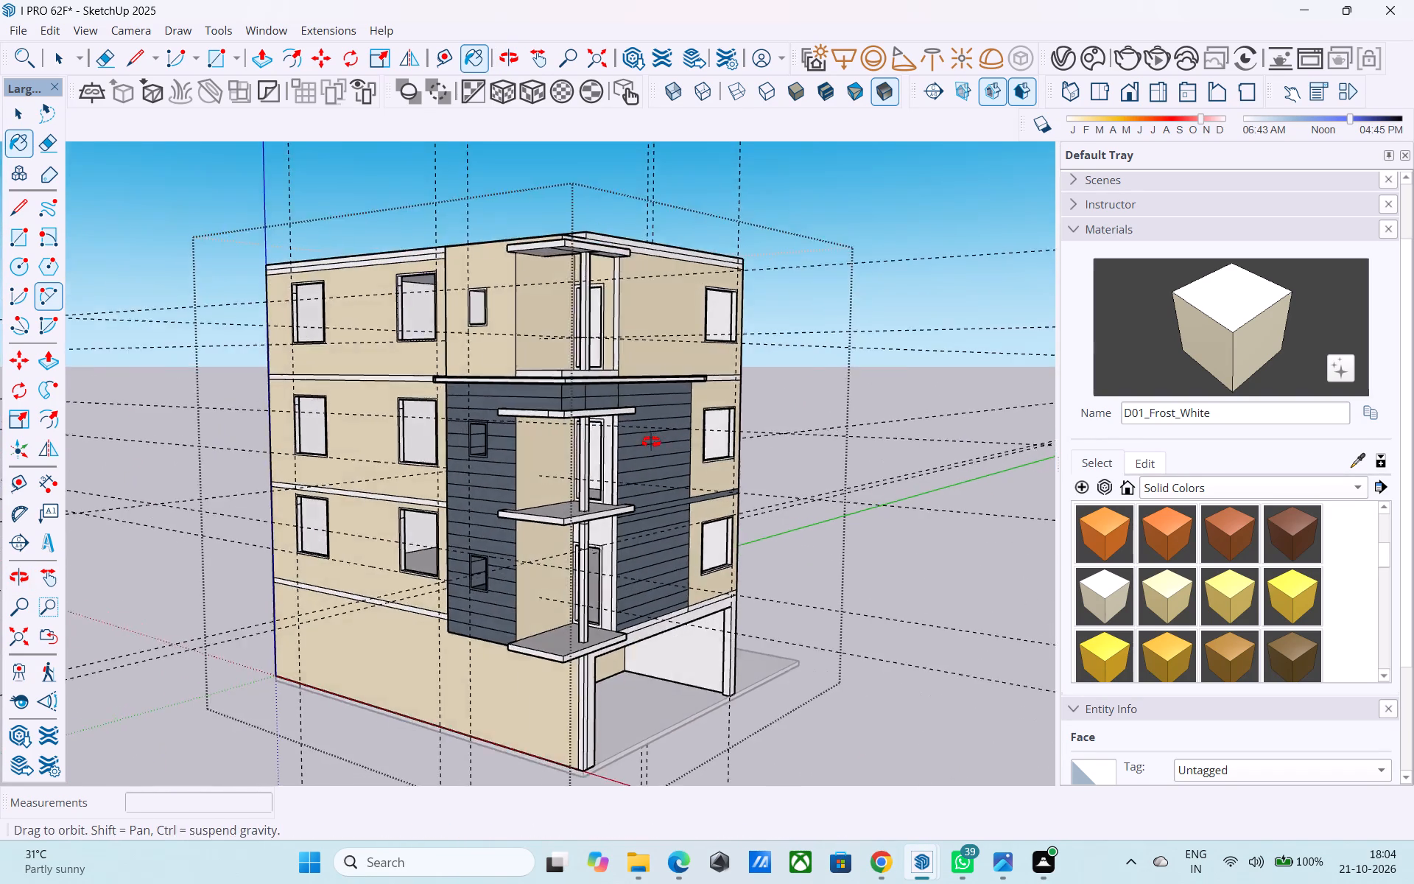
middle_click_drag(651, 442, 652, 442)
scroll(646, 467, "up", 8)
left_click(568, 433)
left_click(546, 606)
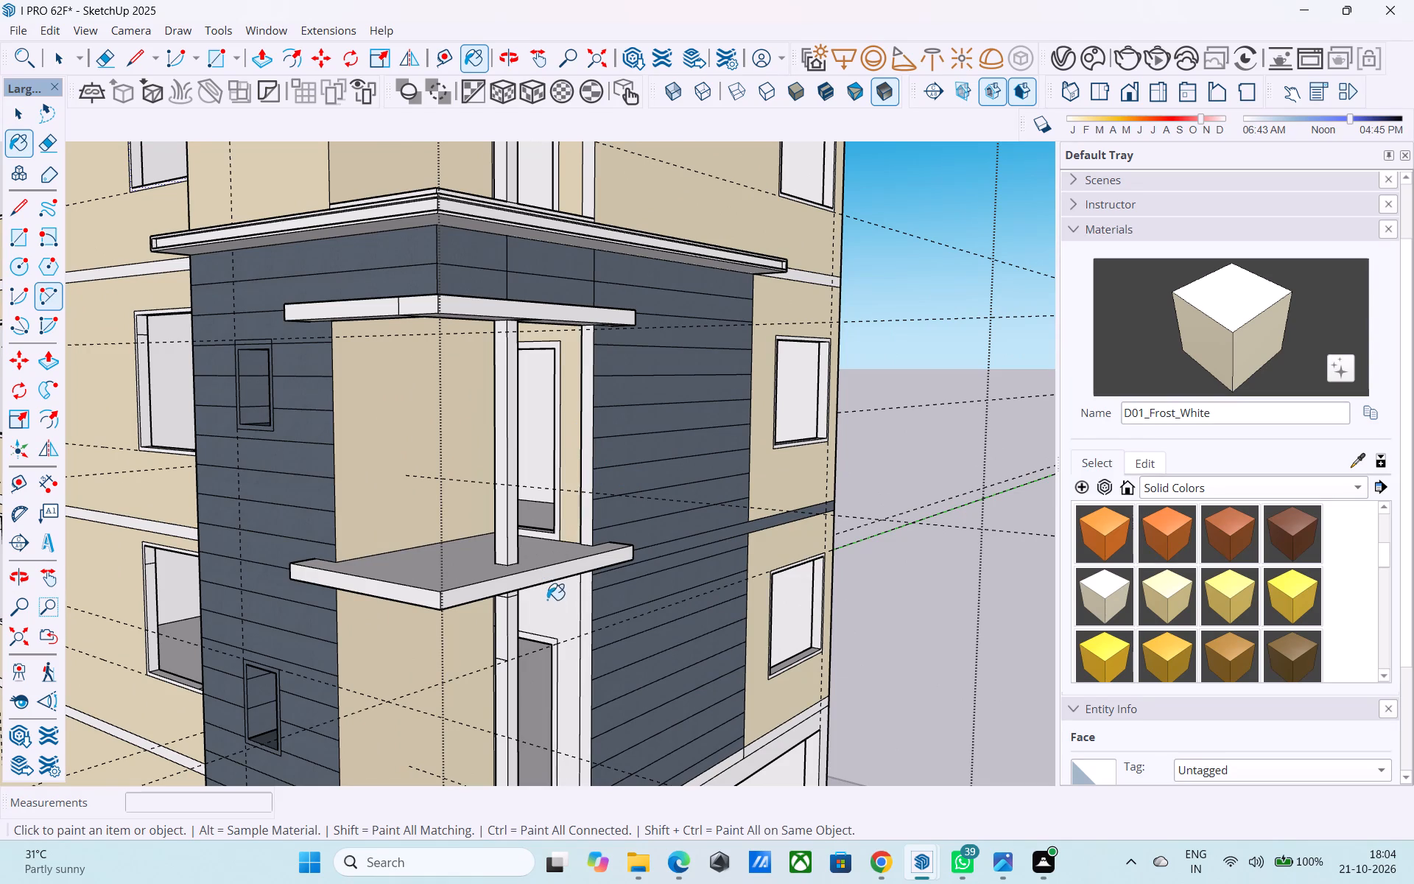
Paint the inner side wall and the front frame of the open ground-floor bay with D01_Frost_White.
scroll(555, 525, "down", 15)
middle_click_drag(597, 516, 520, 474)
scroll(532, 483, "up", 6)
left_click(625, 606)
middle_click_drag(653, 567, 651, 566)
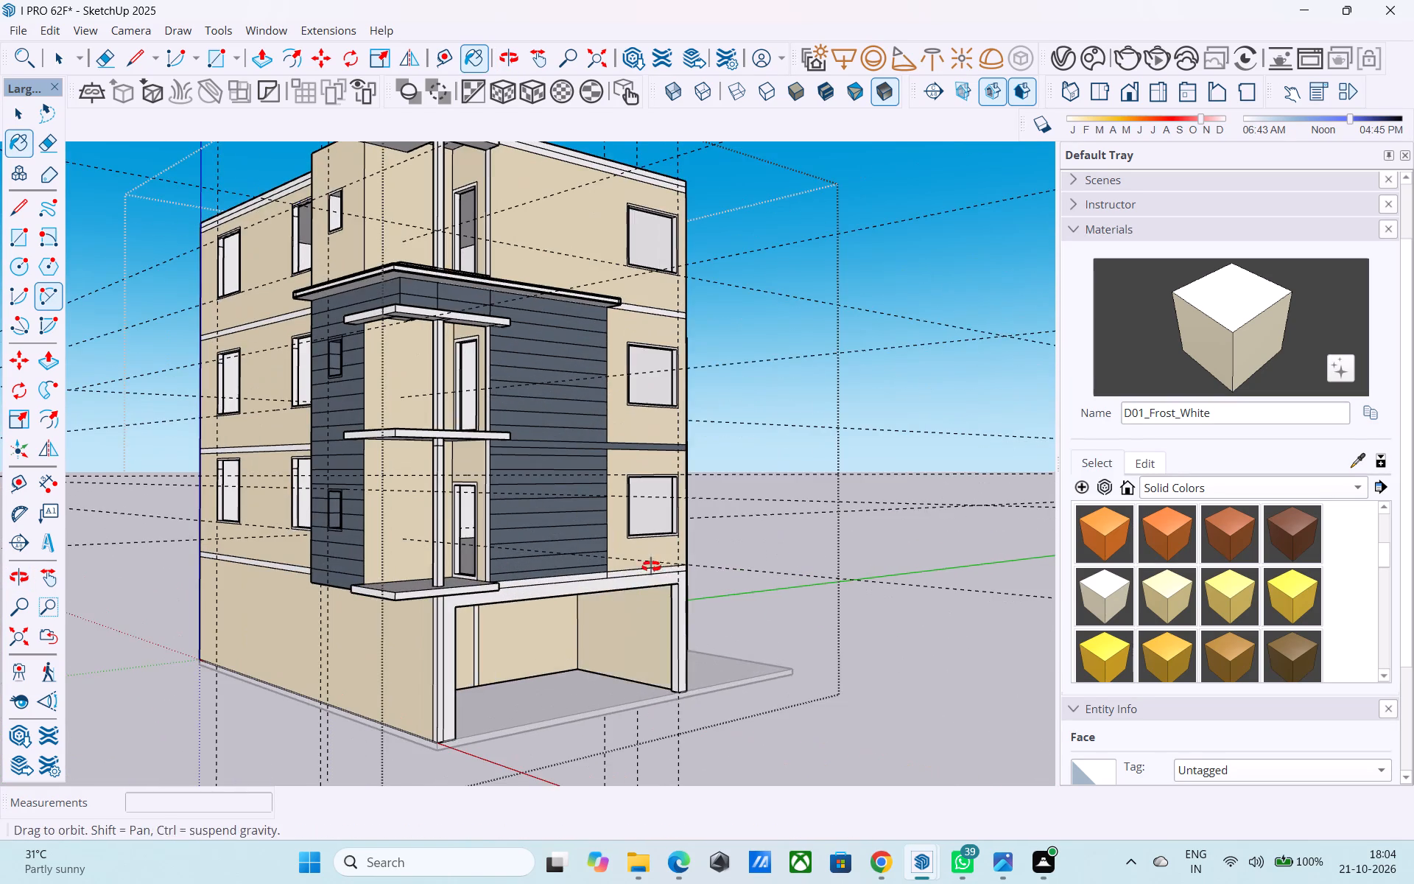
middle_click_drag(651, 566, 637, 539)
scroll(521, 578, "up", 9)
left_click(459, 551)
Paint the visible faces of the ground-floor corner column and the balcony post above it with D01_Frost_White.
scroll(460, 546, "down", 7)
scroll(373, 578, "up", 10)
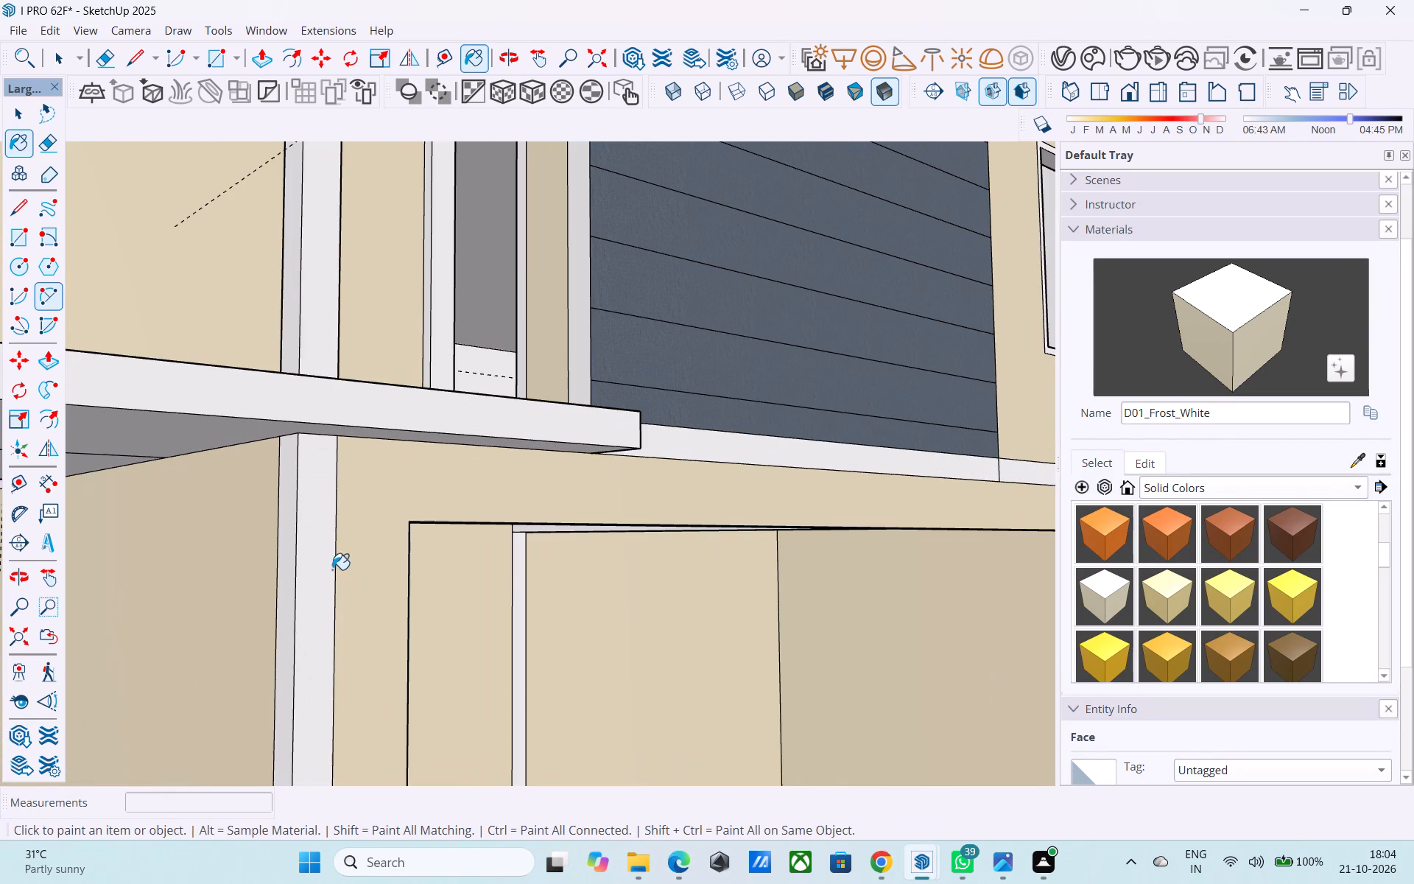
left_click(328, 567)
left_click(292, 553)
left_click_drag(340, 342, 333, 337)
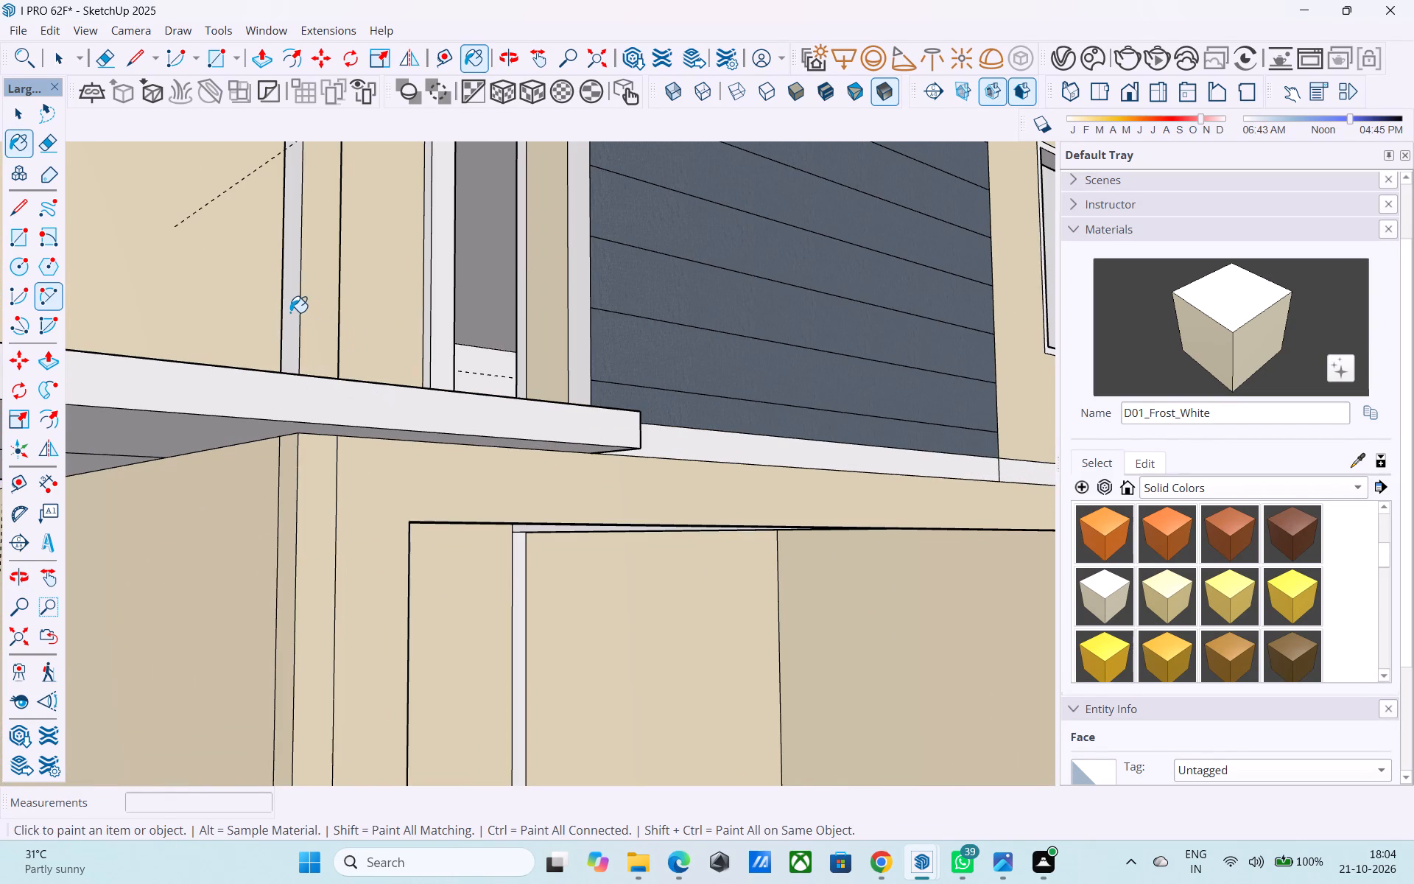
left_click(290, 311)
Paint the edge and top faces of the canopy over the top-floor corner balcony with D01_Frost_White.
scroll(389, 445, "down", 15)
middle_click_drag(397, 469, 421, 565)
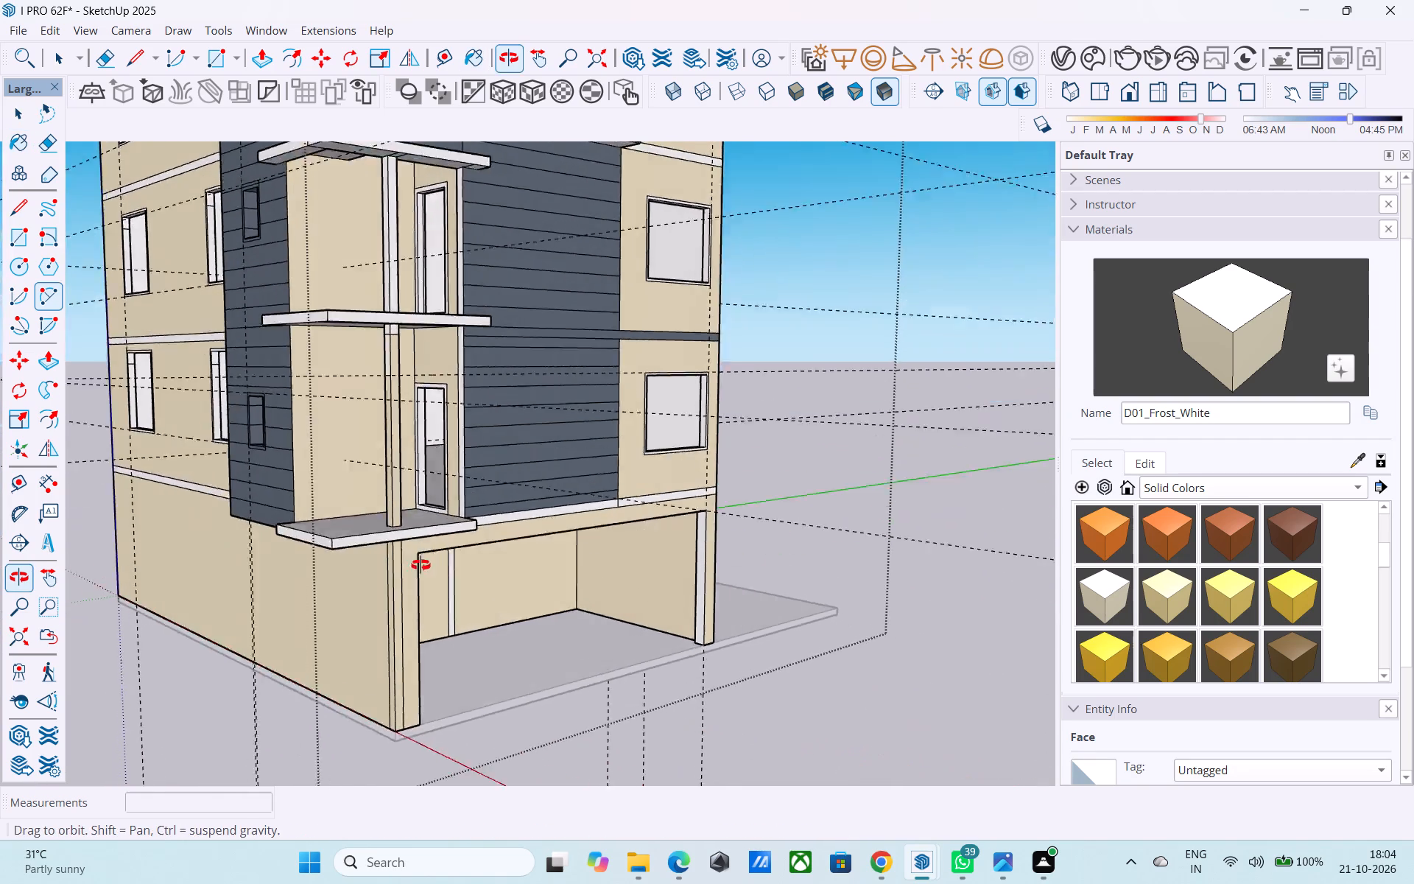
middle_click_drag(421, 565, 420, 595)
scroll(429, 572, "down", 6)
scroll(518, 354, "down", 4)
middle_click_drag(528, 400, 567, 470)
scroll(524, 444, "up", 5)
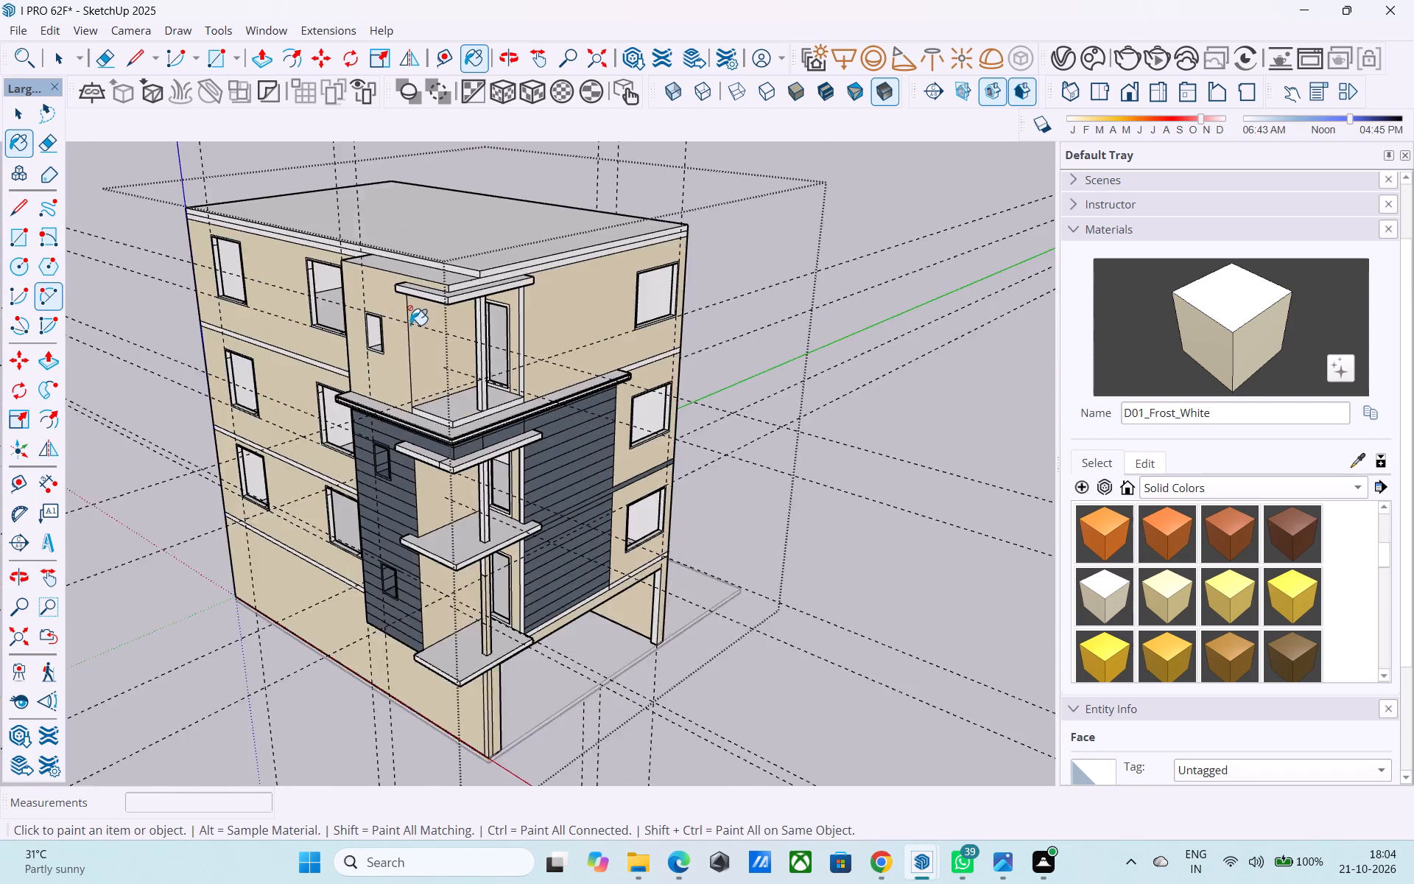
scroll(410, 325, "up", 7)
left_click(463, 257)
left_click(447, 258)
scroll(447, 256, "up", 5)
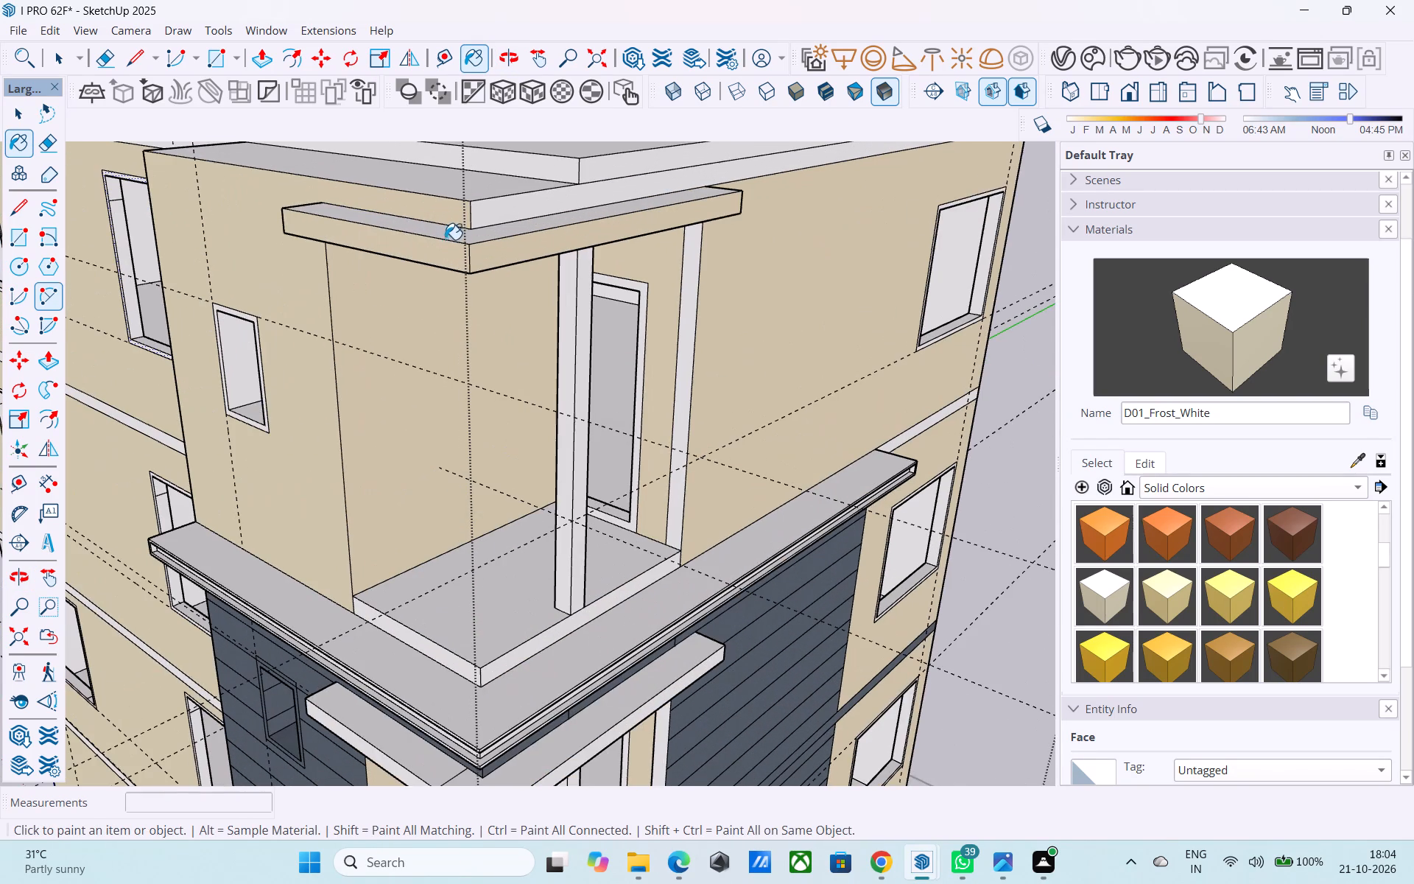
left_click(445, 234)
Paint the top-floor corner balcony's floor and both outer slab edges with D01_Frost_White.
scroll(484, 563, "down", 7)
scroll(471, 576, "up", 7)
left_click(471, 576)
left_click(434, 624)
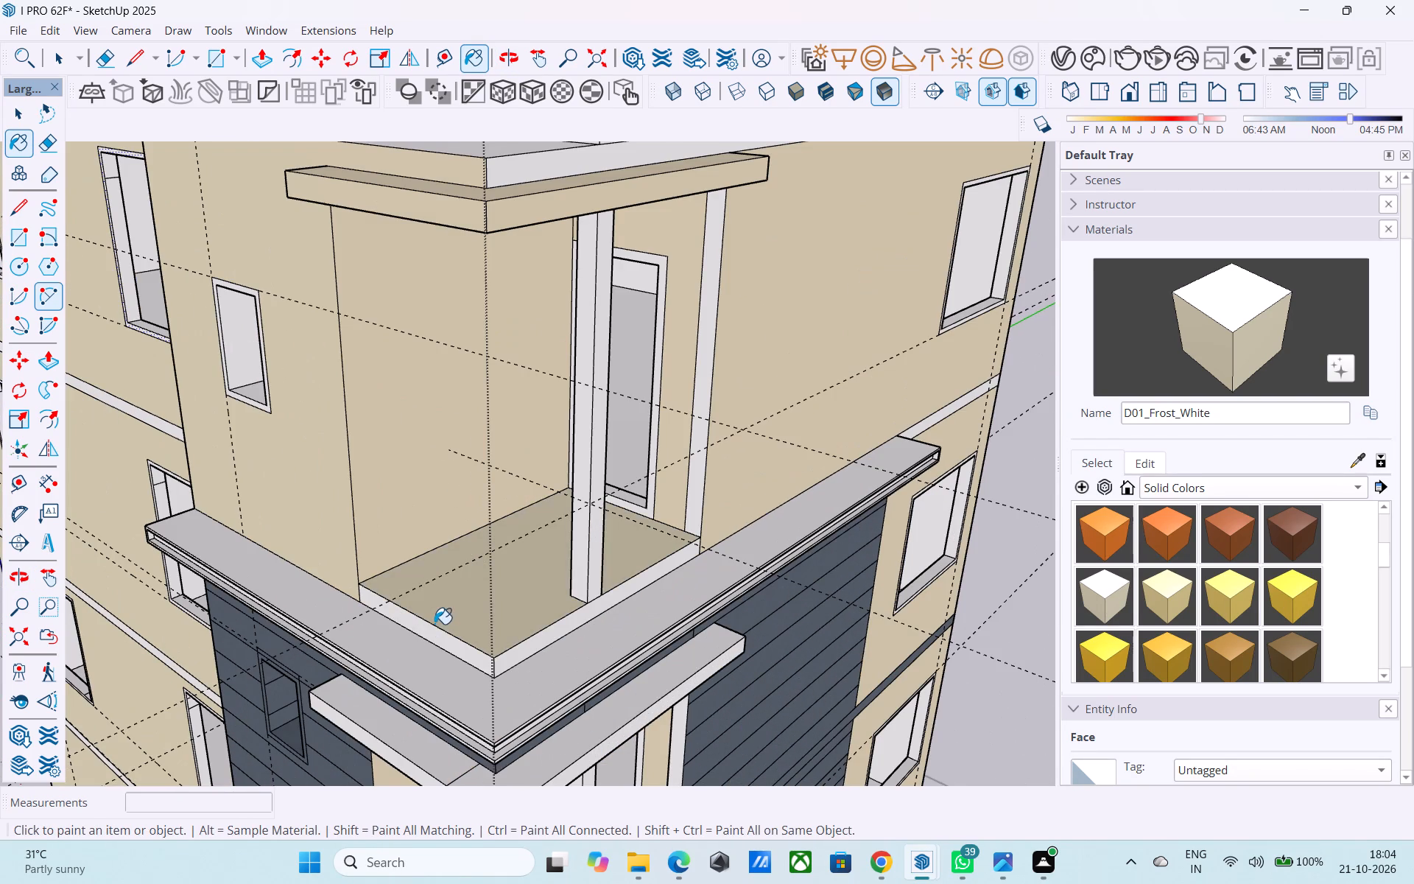
left_click(435, 639)
left_click(524, 649)
Edit the D01_Frost_White material's colour to a paler, less saturated off-white near the colour wheel's centre.
scroll(452, 511, "down", 7)
middle_click_drag(458, 541, 493, 488)
scroll(465, 526, "up", 5)
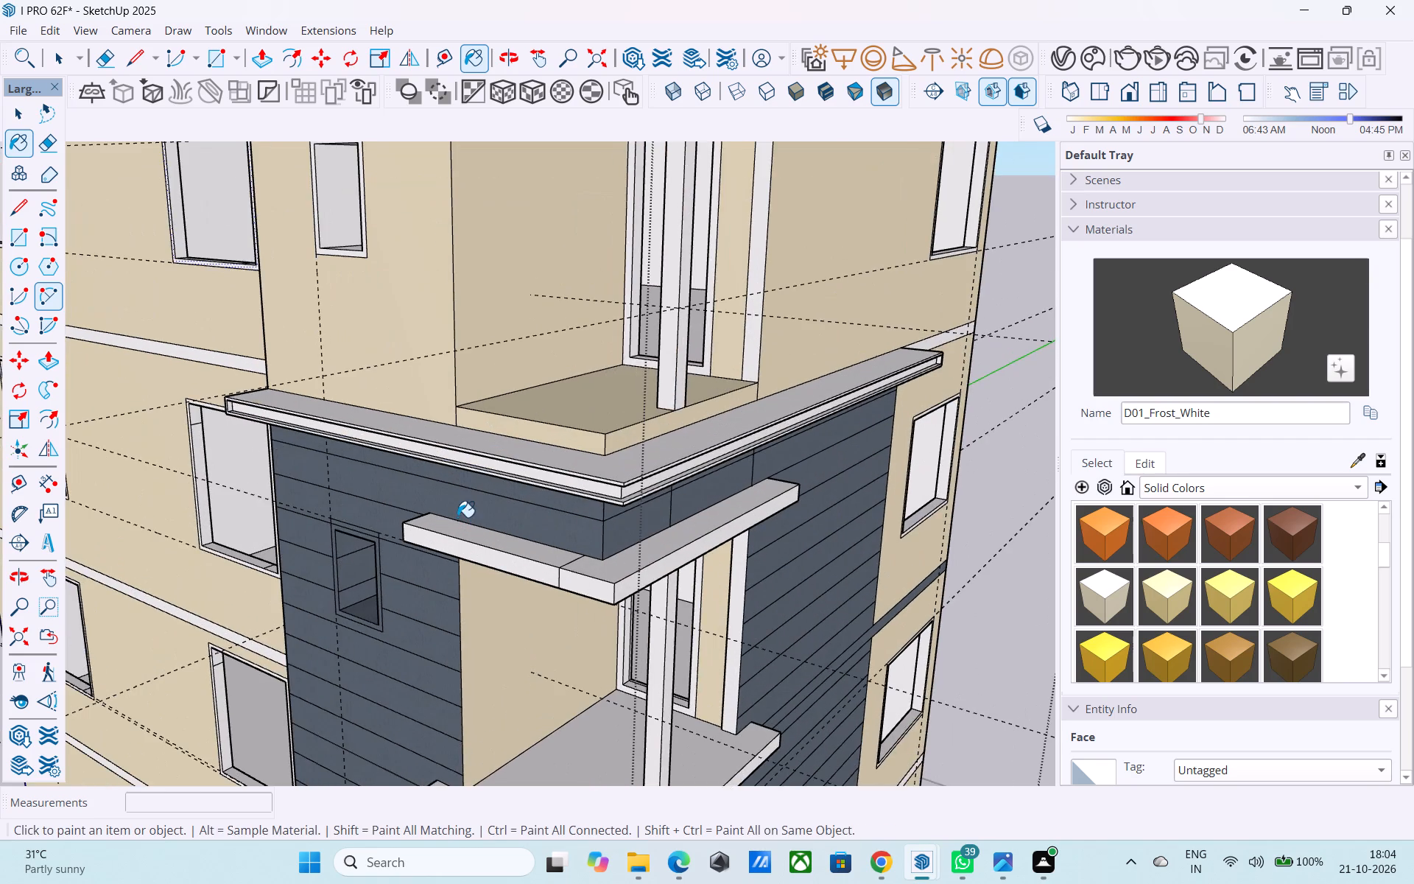
scroll(451, 516, "down", 6)
middle_click_drag(446, 555, 457, 450)
scroll(435, 460, "down", 6)
middle_click_drag(491, 543, 468, 442)
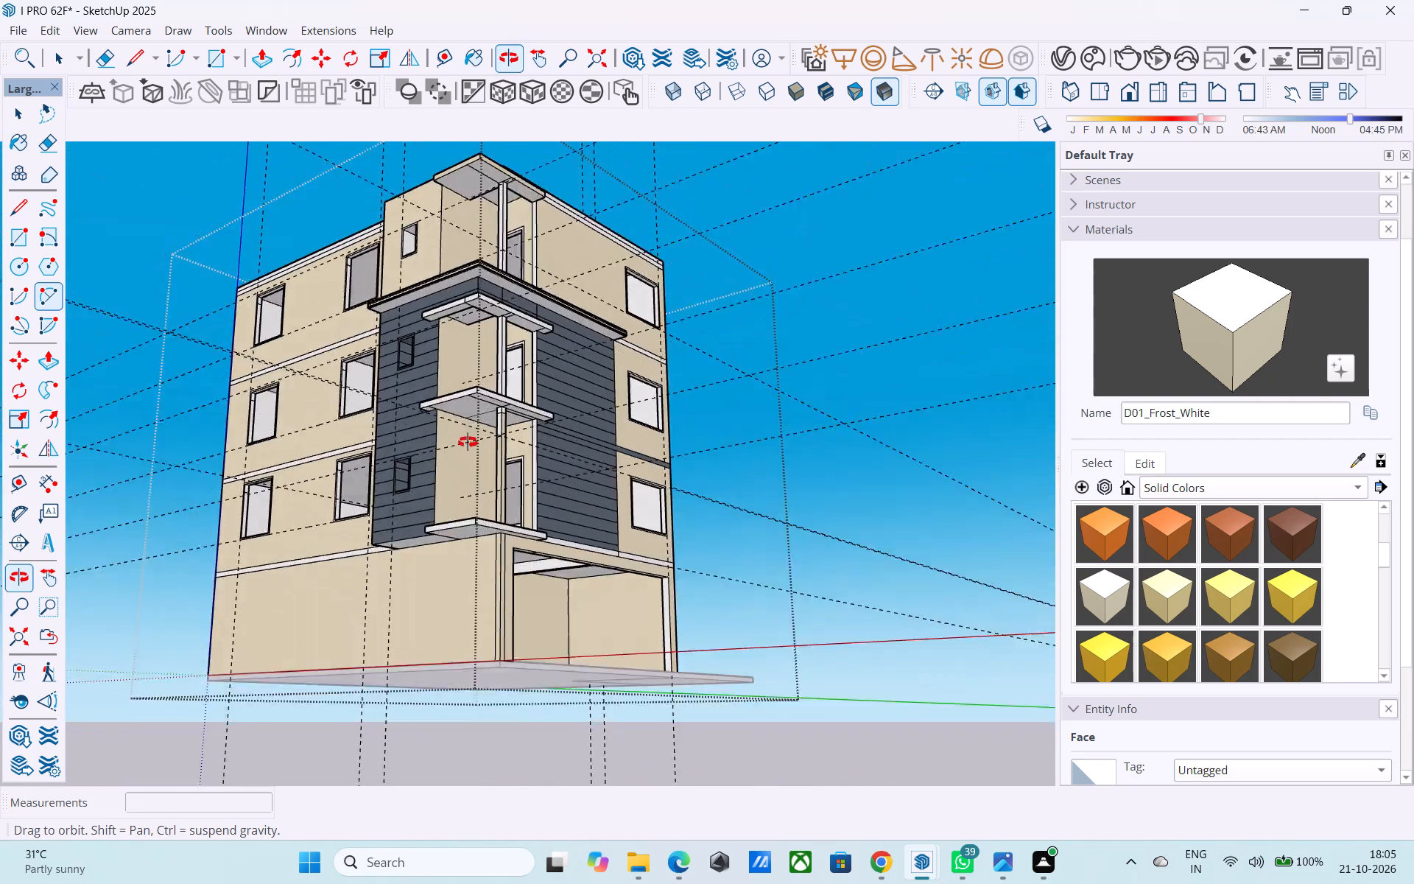
middle_click_drag(468, 442, 449, 516)
scroll(472, 496, "down", 5)
middle_click_drag(456, 516, 475, 511)
left_click(1130, 458)
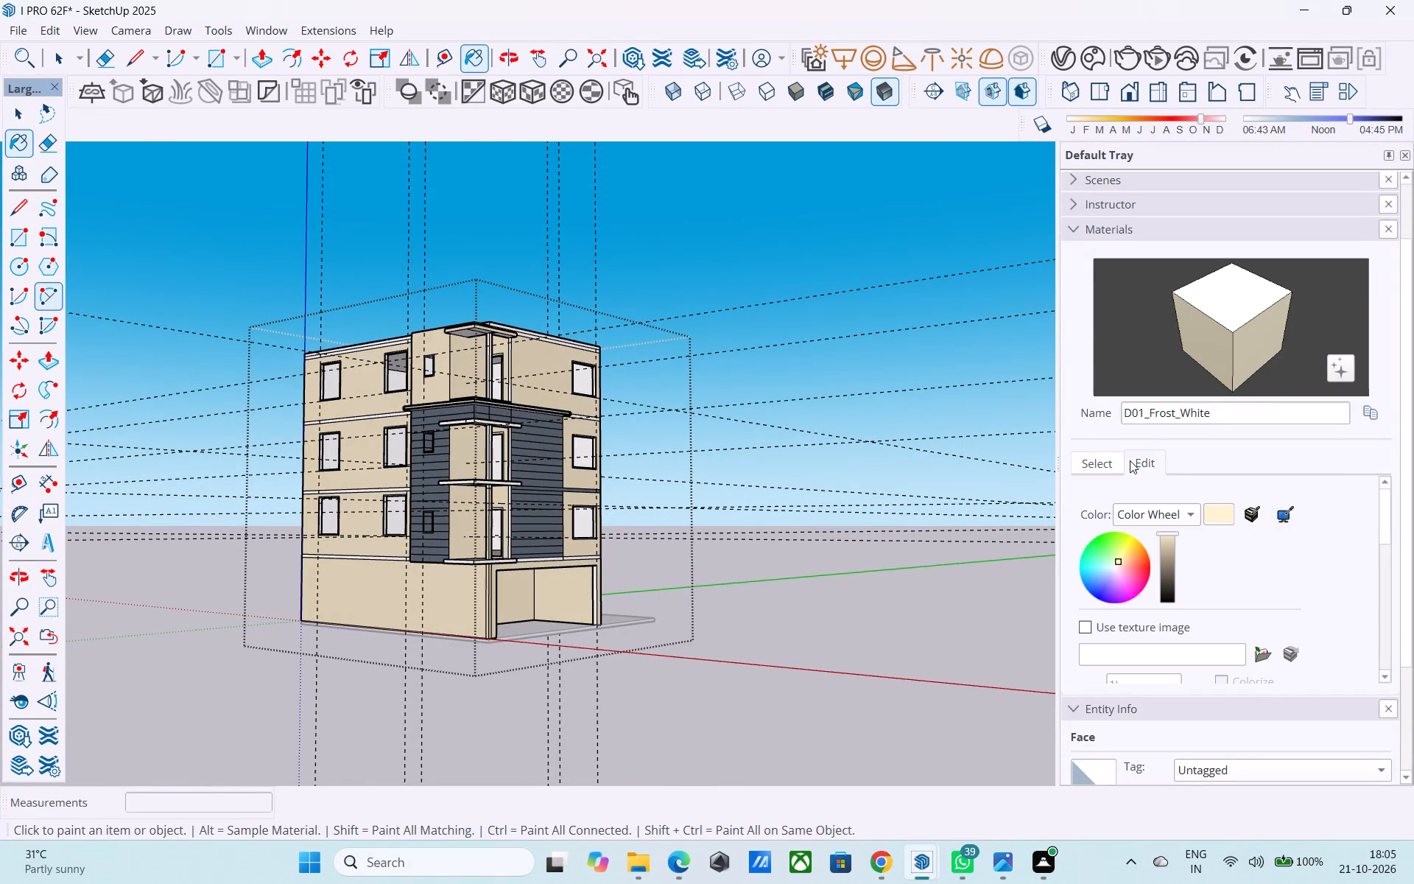
left_click(1118, 563)
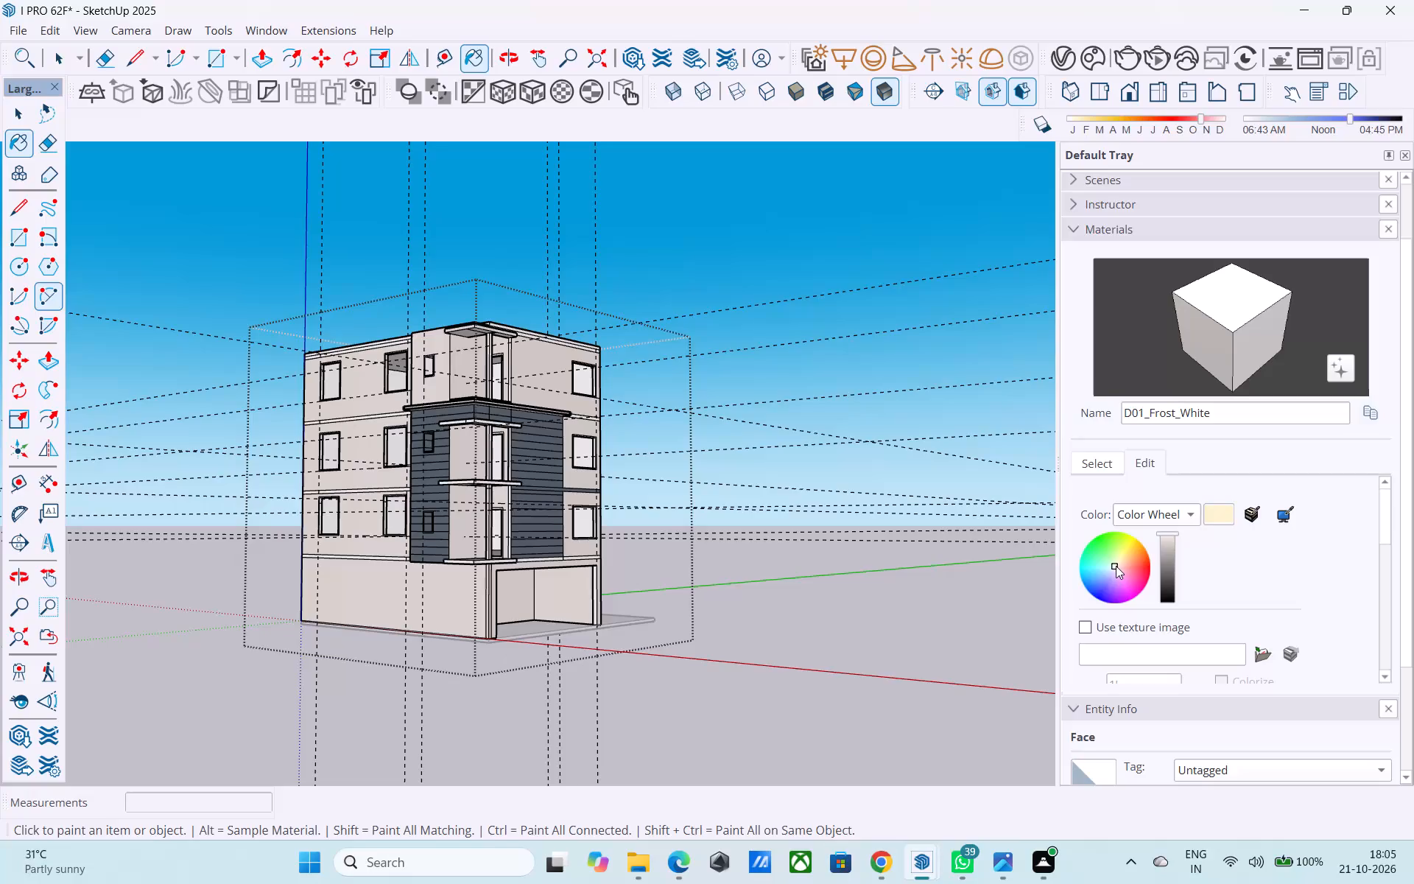
Examine the recoloured building from several sides, checking the wall colour against the dark cladding, balconies and roof slab.
scroll(555, 335, "up", 6)
middle_click_drag(536, 372, 532, 447)
scroll(735, 391, "down", 5)
middle_click_drag(621, 472, 589, 457)
scroll(516, 469, "up", 5)
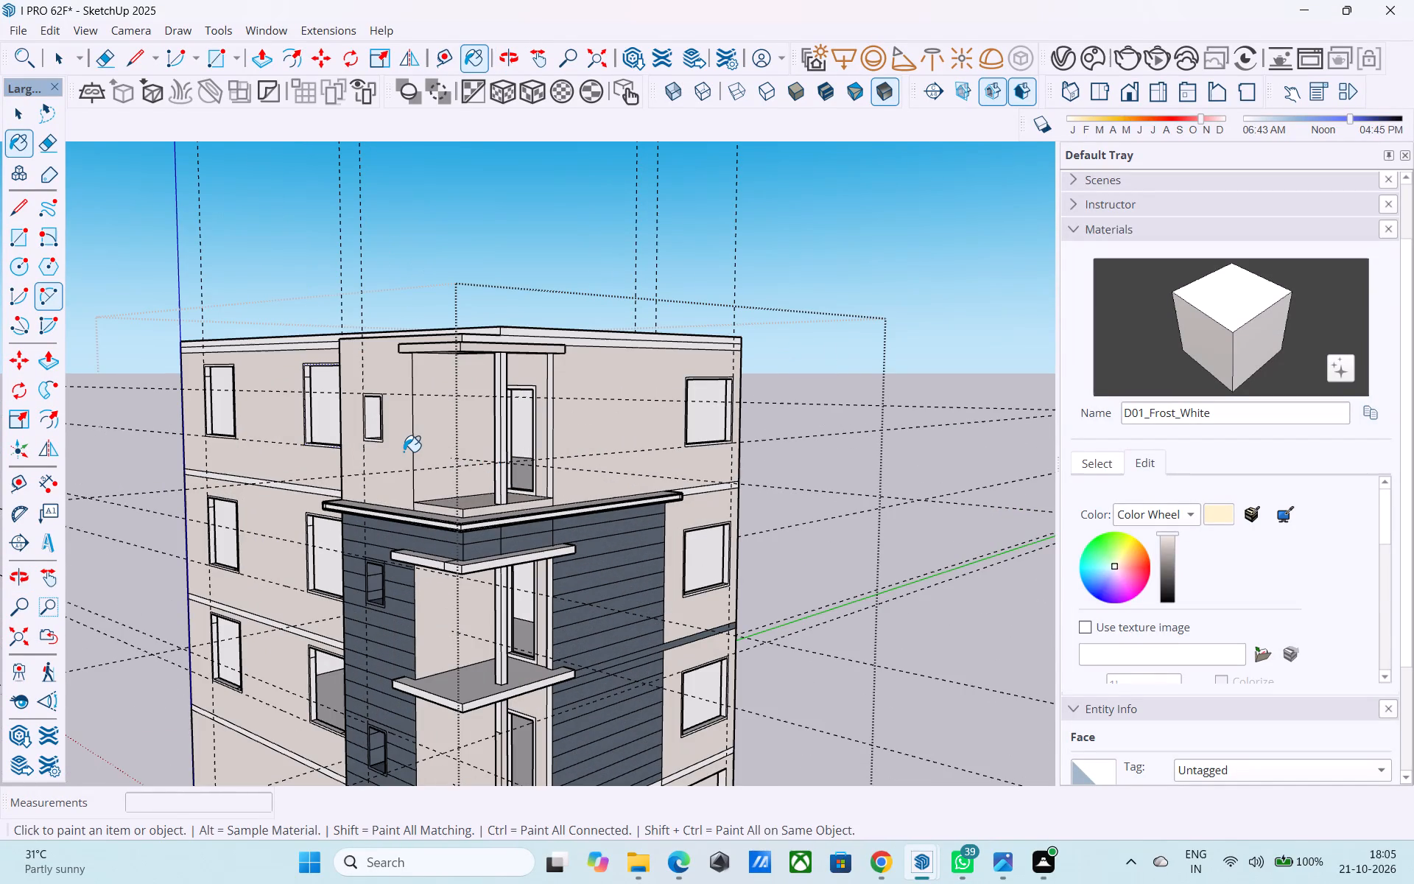
scroll(502, 394, "down", 5)
middle_click_drag(423, 452, 524, 410)
scroll(446, 443, "up", 5)
scroll(446, 399, "down", 8)
middle_click_drag(414, 438, 396, 444)
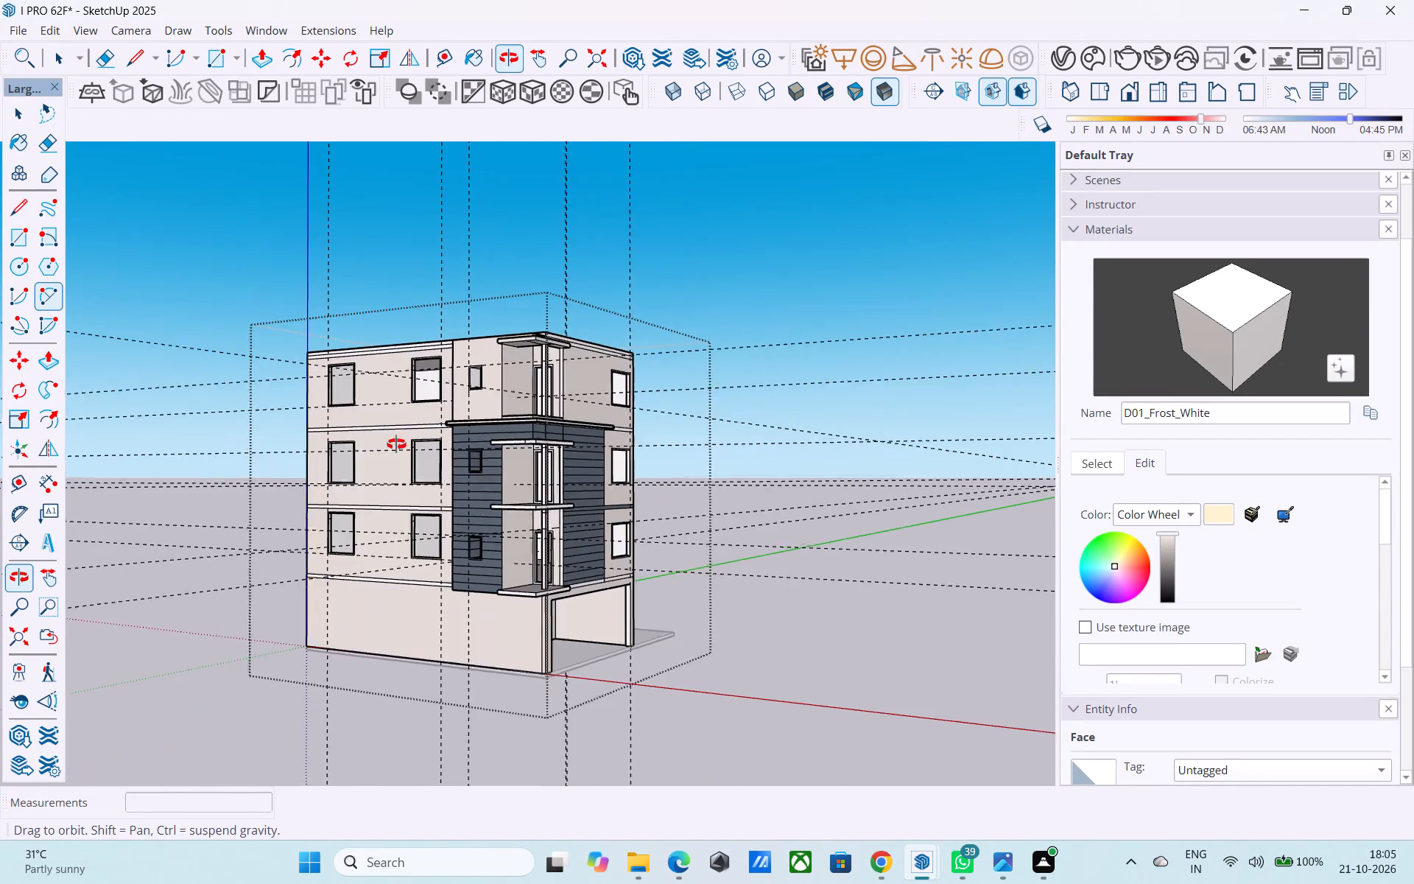
middle_click_drag(396, 444, 364, 469)
scroll(376, 463, "up", 5)
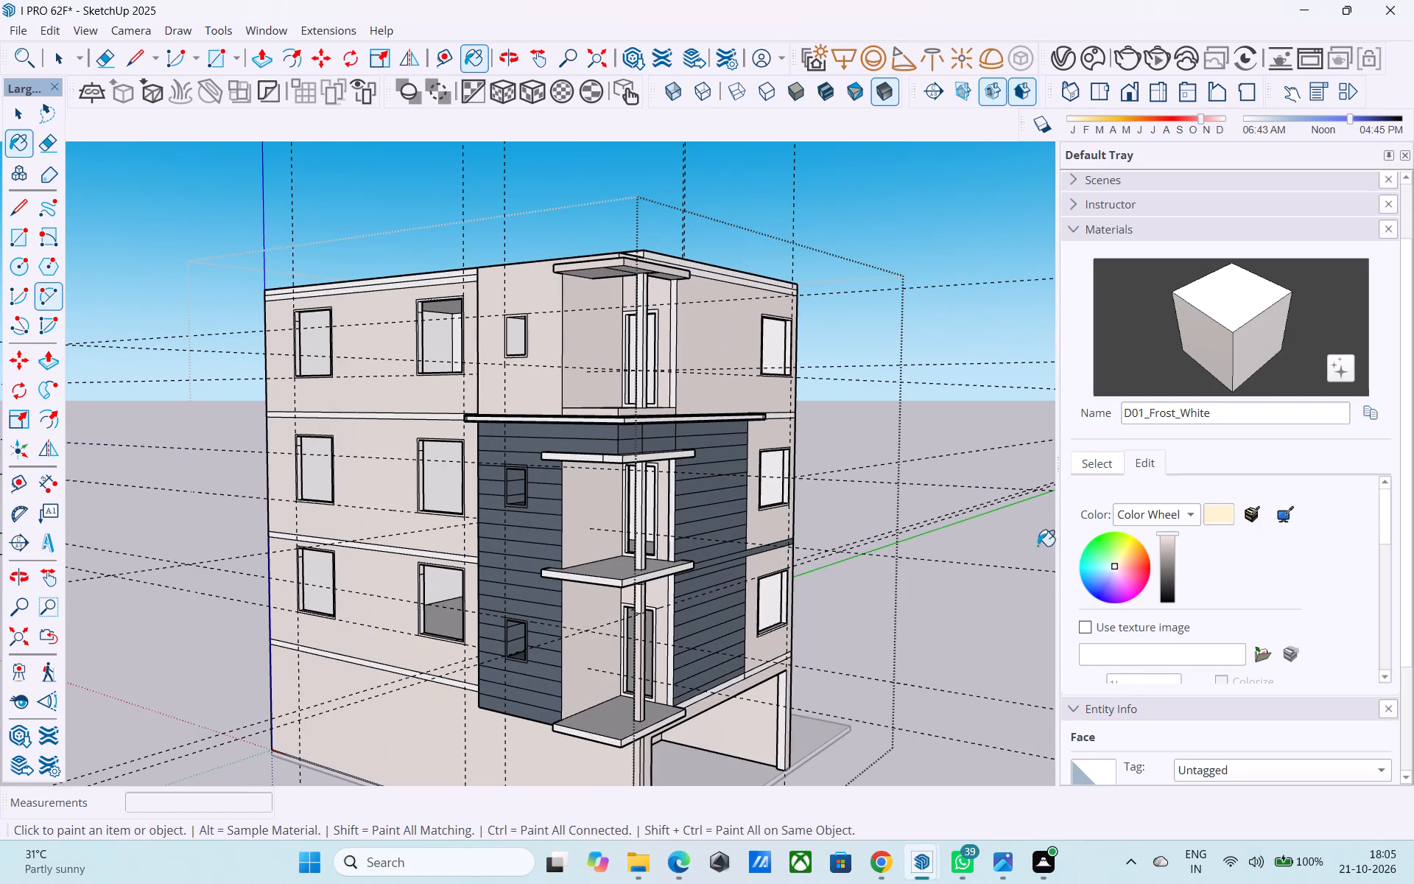
left_click(1168, 534)
scroll(714, 457, "down", 4)
middle_click_drag(694, 452, 604, 427)
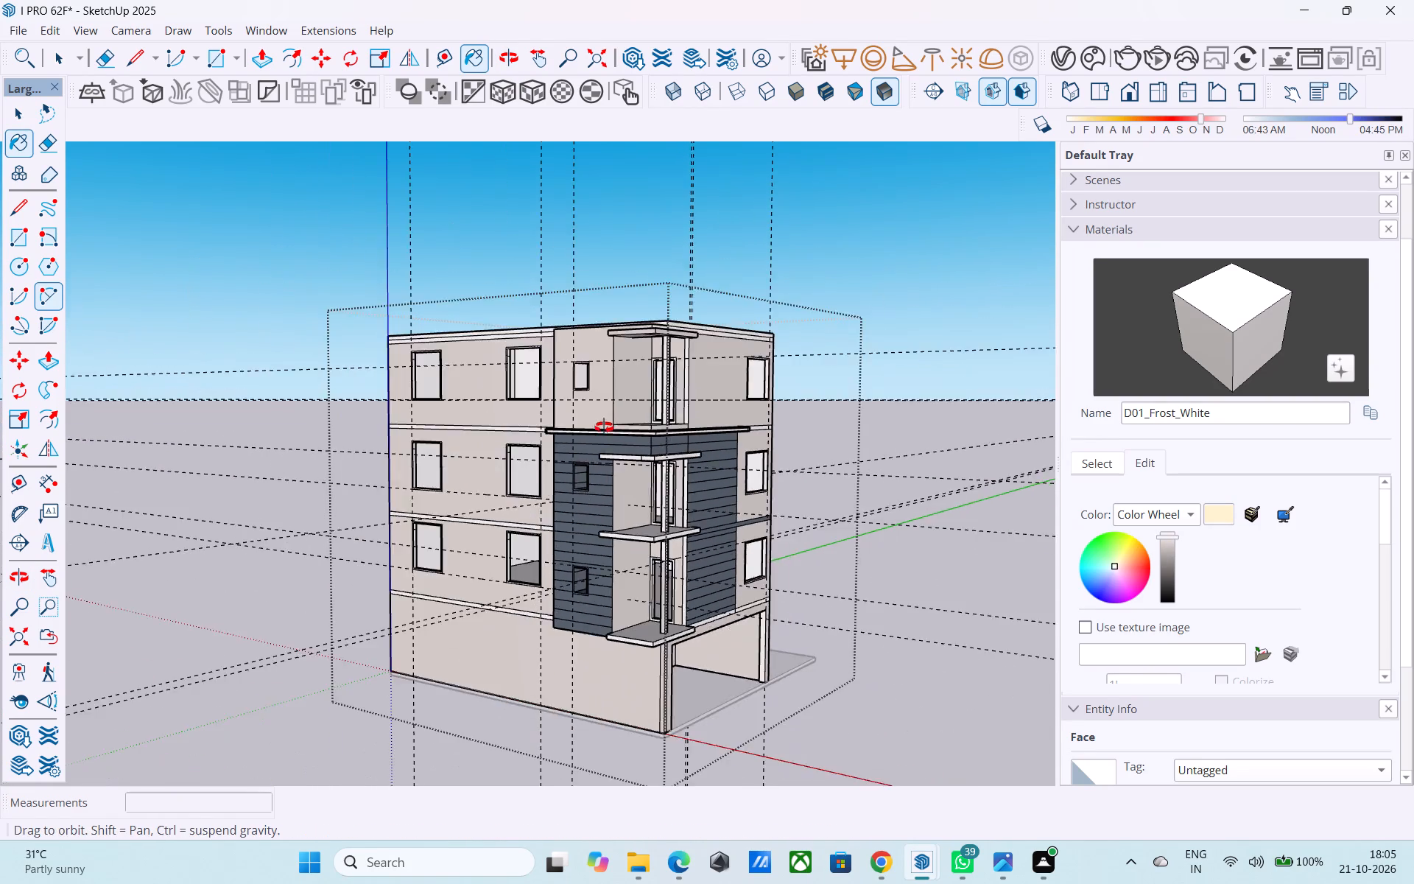
middle_click_drag(604, 427, 619, 397)
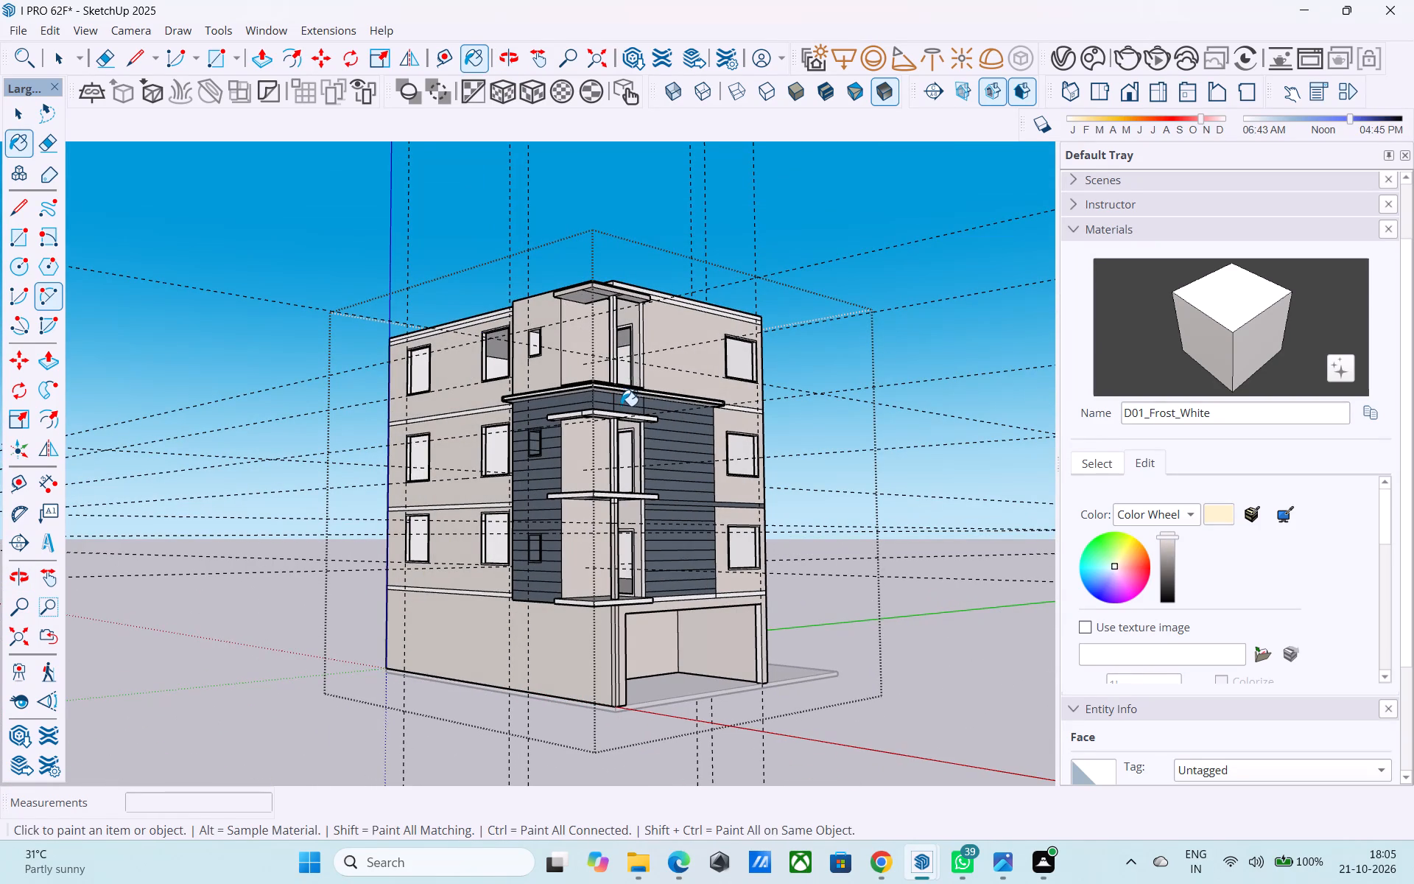
middle_click_drag(625, 396, 455, 502)
scroll(457, 501, "up", 4)
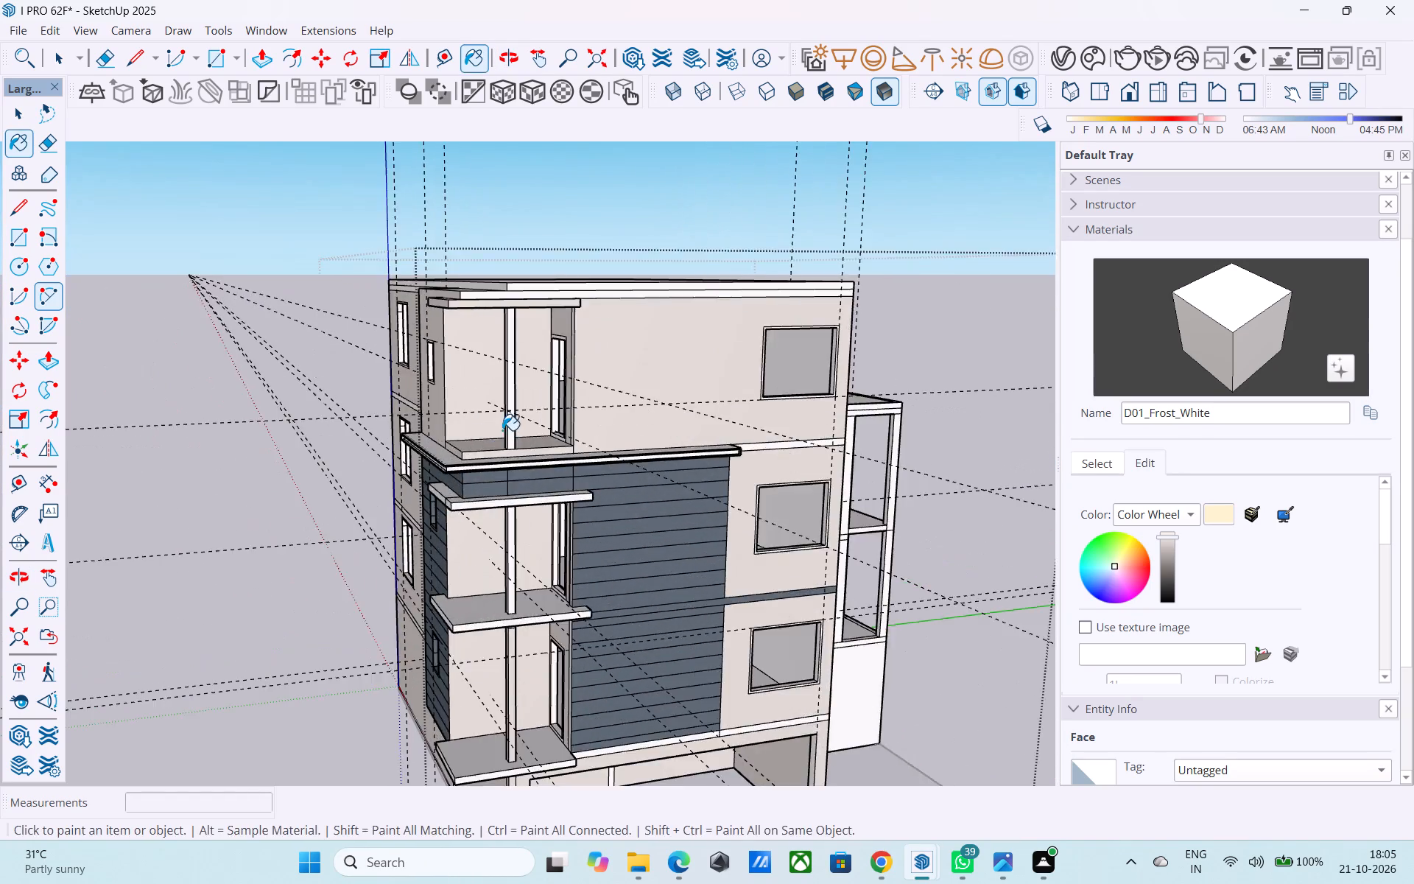
scroll(500, 428, "down", 5)
middle_click_drag(502, 443, 646, 326)
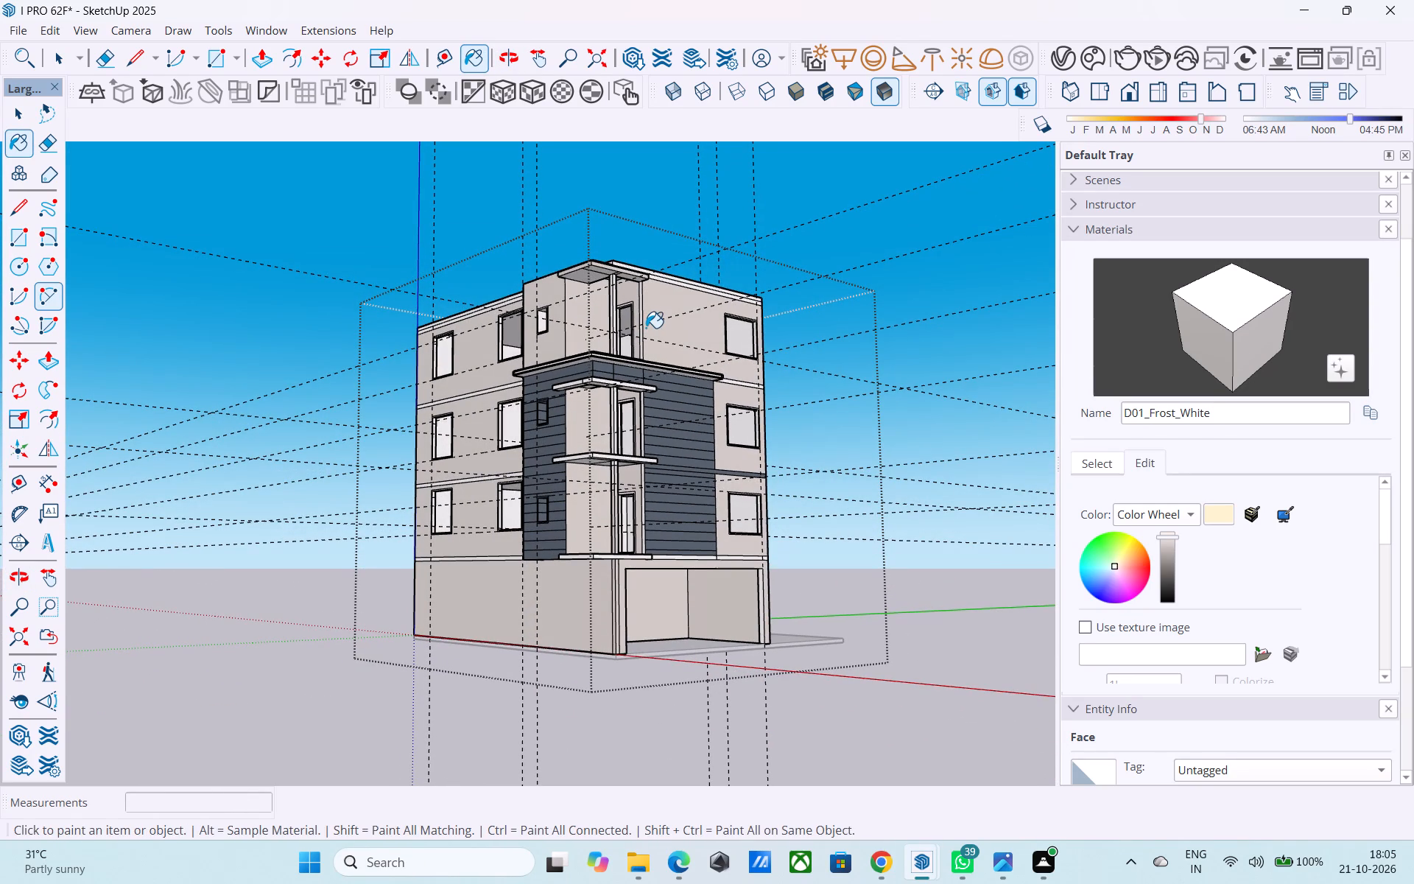
scroll(644, 298, "down", 8)
middle_click_drag(688, 373, 336, 502)
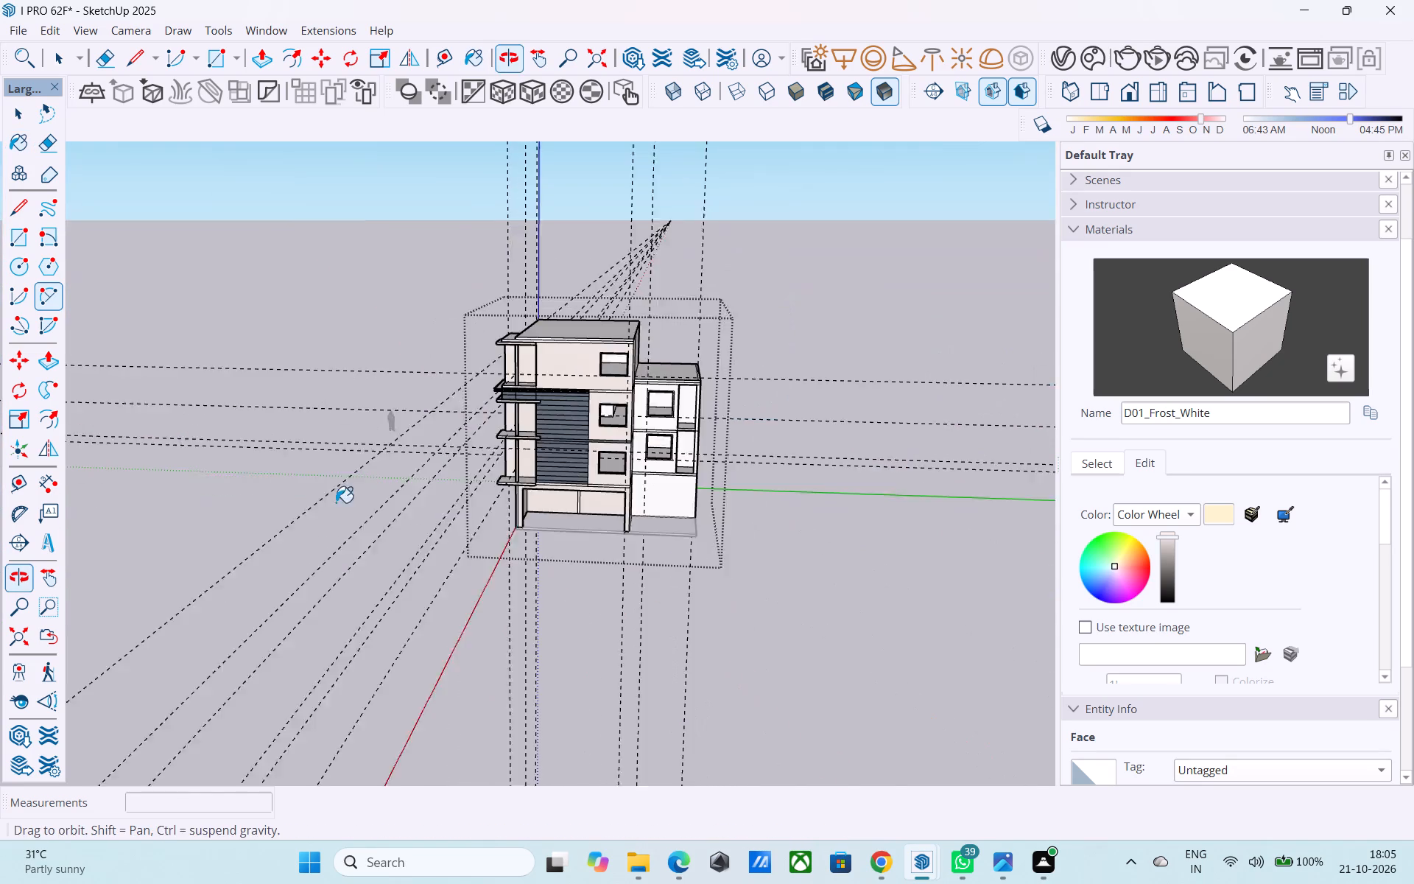
middle_click_drag(336, 502, 337, 505)
scroll(494, 382, "up", 6)
scroll(639, 245, "up", 4)
middle_click_drag(629, 263, 471, 278)
scroll(491, 291, "up", 1)
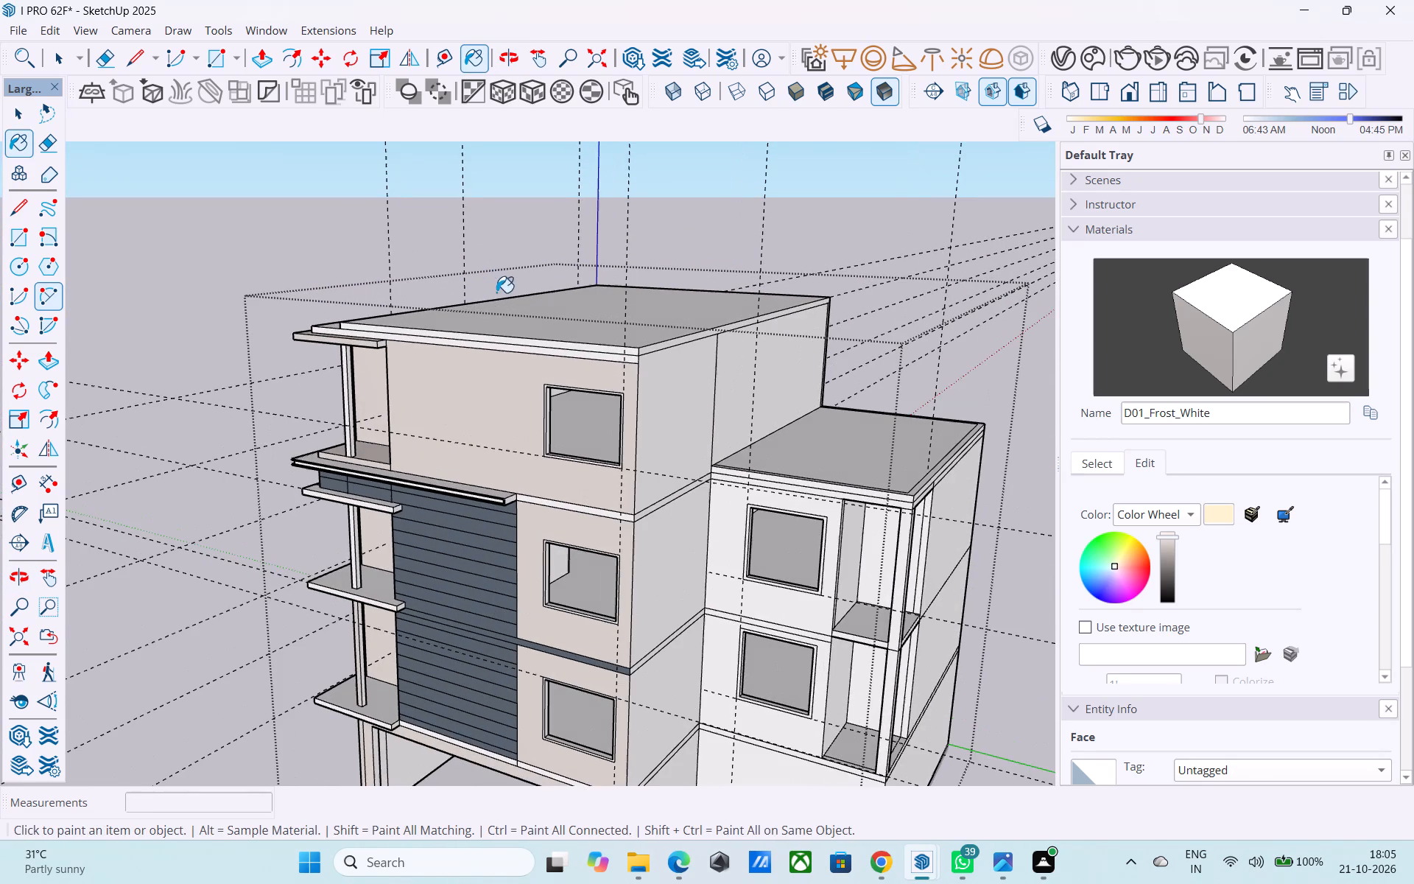
Draw a short vertical line across the roof slab's edge where the top-floor projecting wall begins.
middle_click_drag(549, 298, 996, 338)
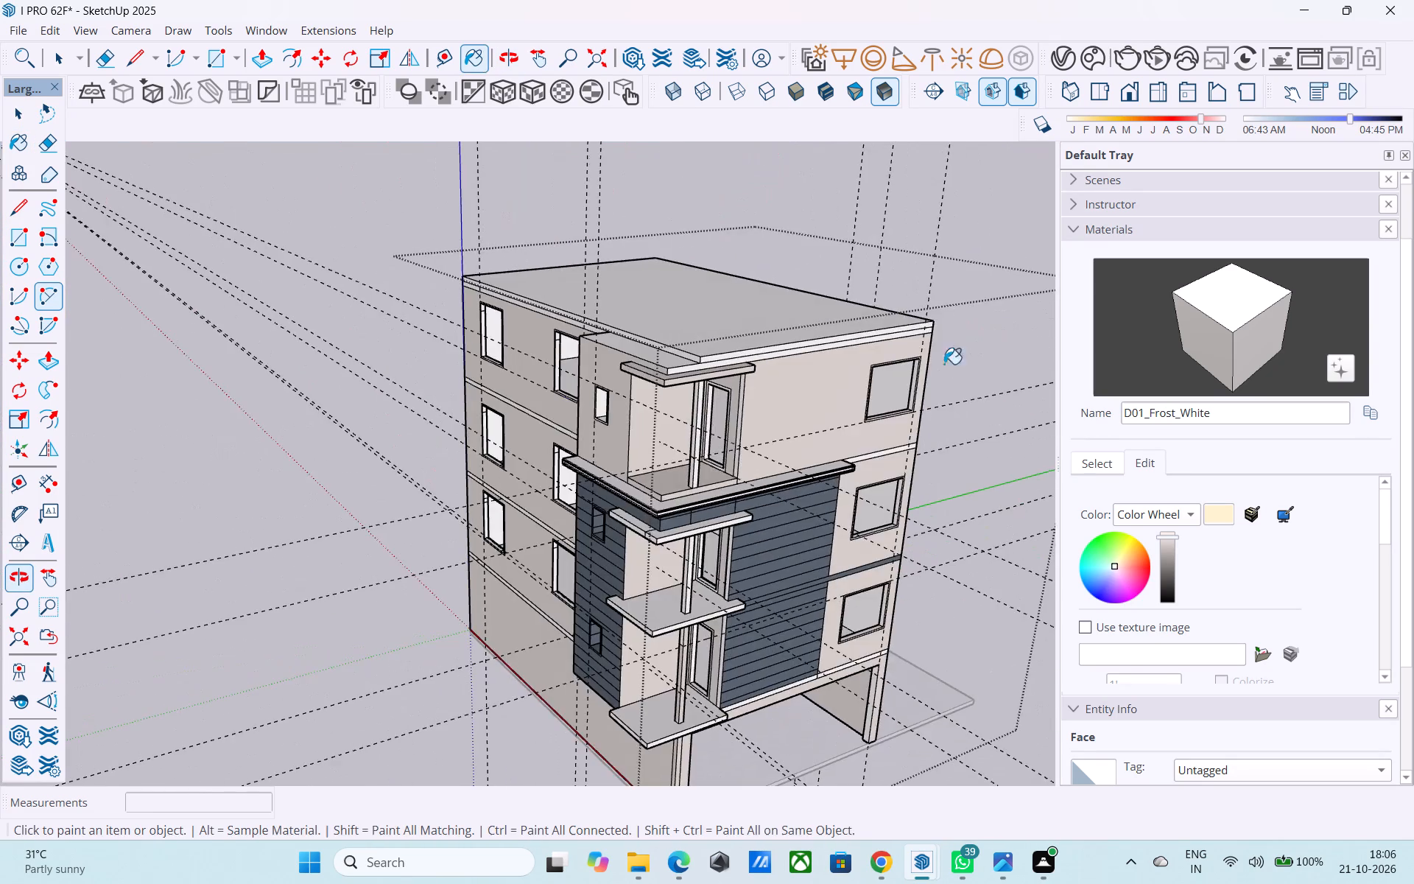
scroll(732, 368, "up", 7)
scroll(672, 374, "up", 4)
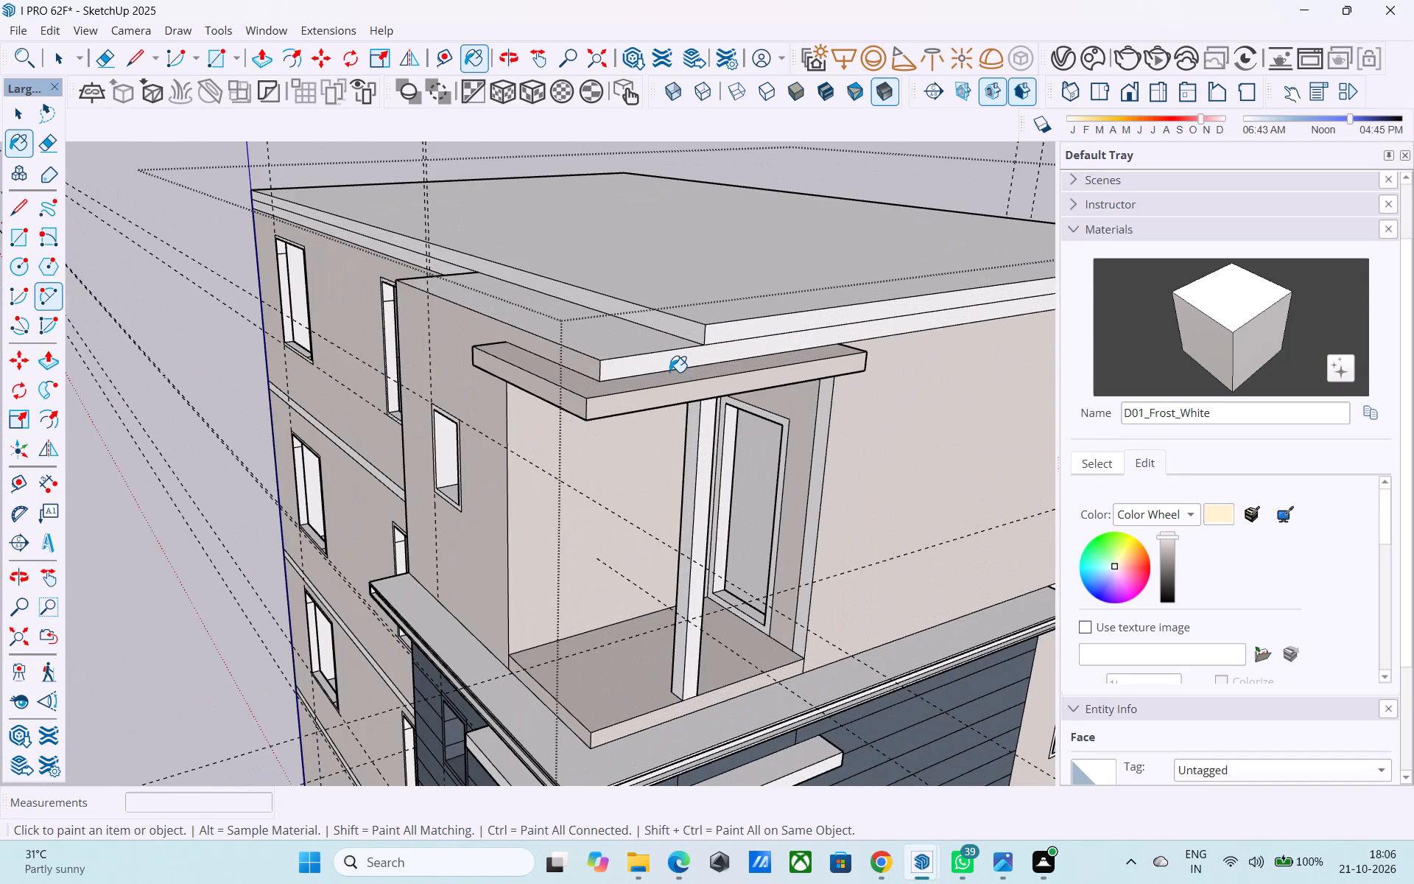
scroll(669, 372, "down", 3)
scroll(645, 354, "up", 5)
key("space")
scroll(674, 338, "up", 2)
middle_click_drag(674, 338, 721, 340)
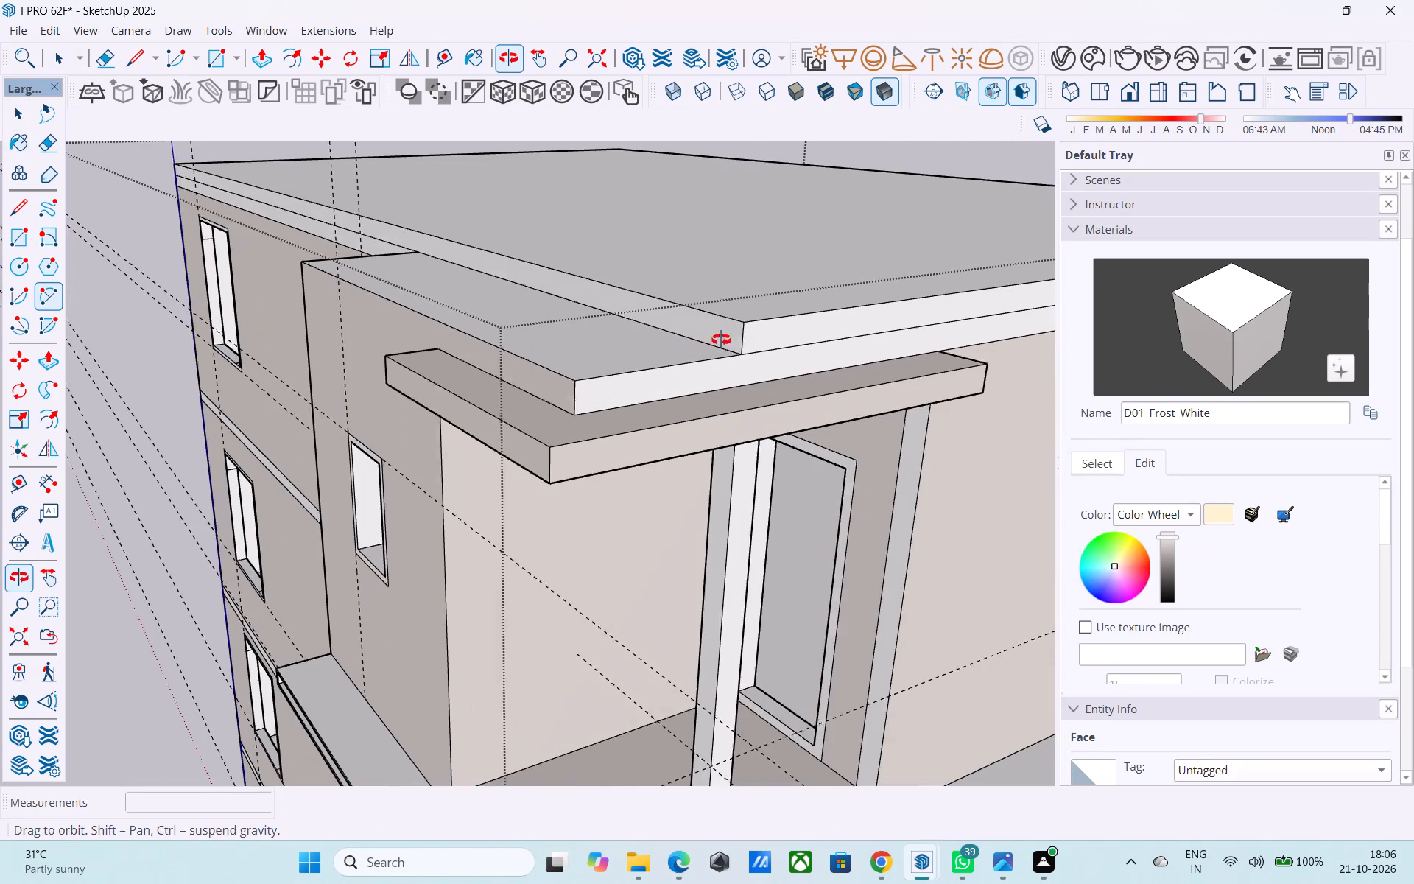
middle_click_drag(721, 340, 858, 348)
scroll(873, 342, "down", 5)
key("l")
scroll(400, 286, "up", 5)
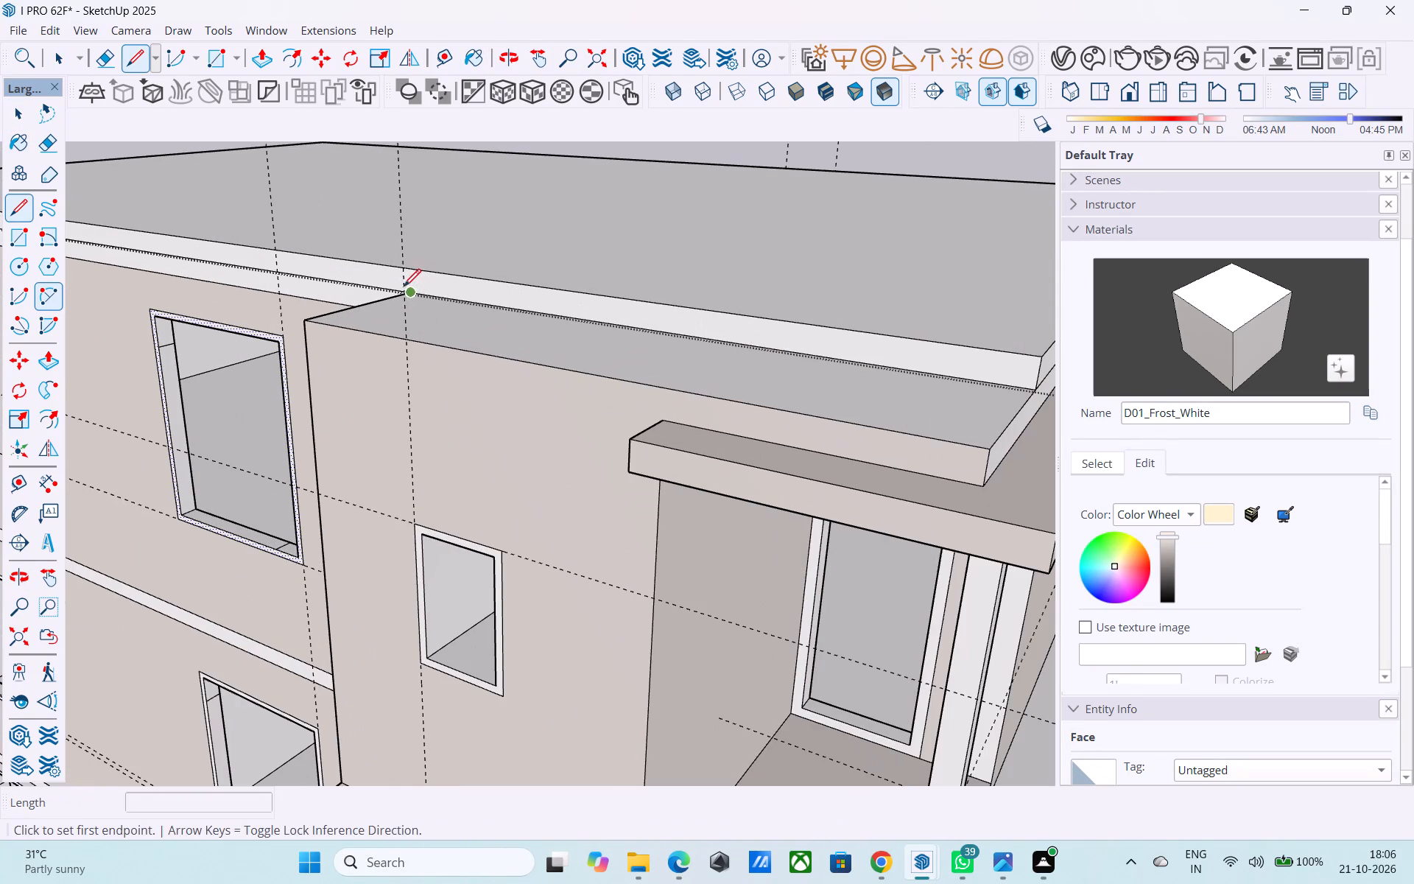
left_click(407, 289)
left_click(408, 273)
scroll(408, 274, "down", 6)
key("space")
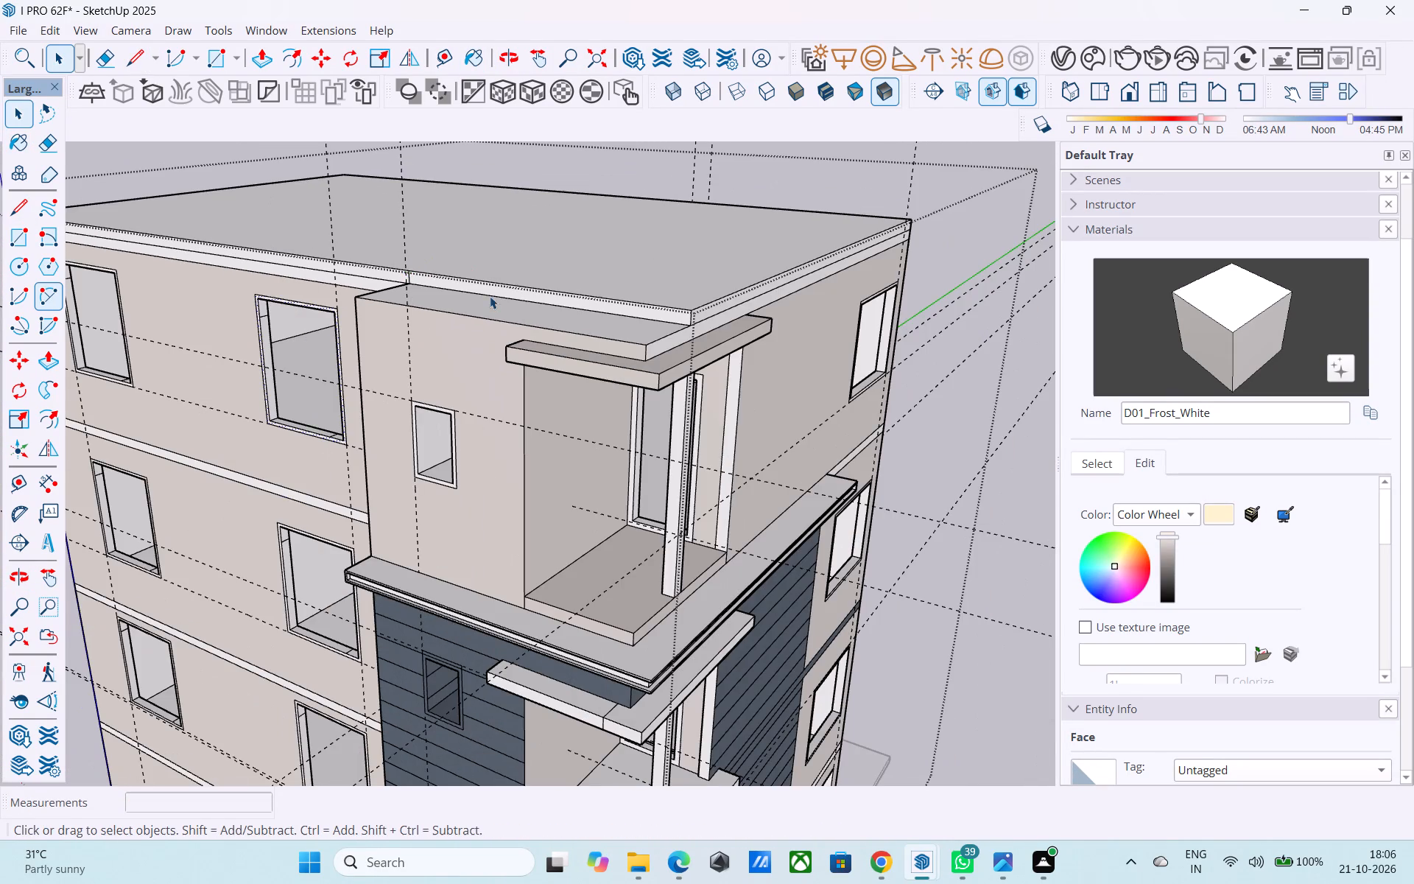
Push/Pull the split roof slab edge above the corner balcony outward, flush with the projecting wall below.
scroll(493, 295, "up", 3)
left_click(496, 285)
key("p")
left_click(497, 285)
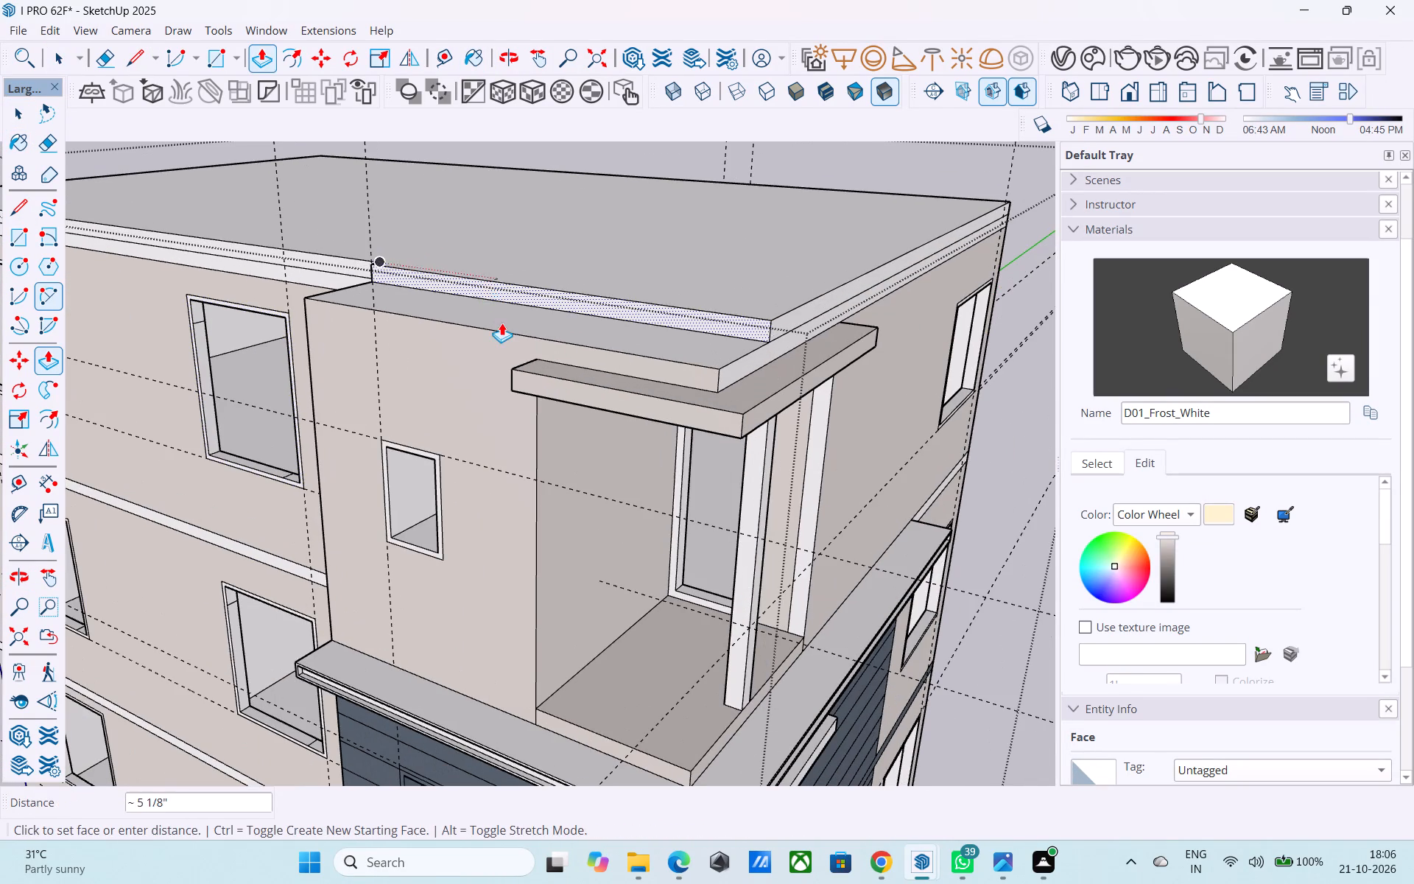
left_click(487, 338)
Erase the leftover seam lines on the projecting wall and roof slab edge around the top-floor corner balcony.
middle_click_drag(719, 362, 633, 348)
key("e")
scroll(648, 351, "up", 2)
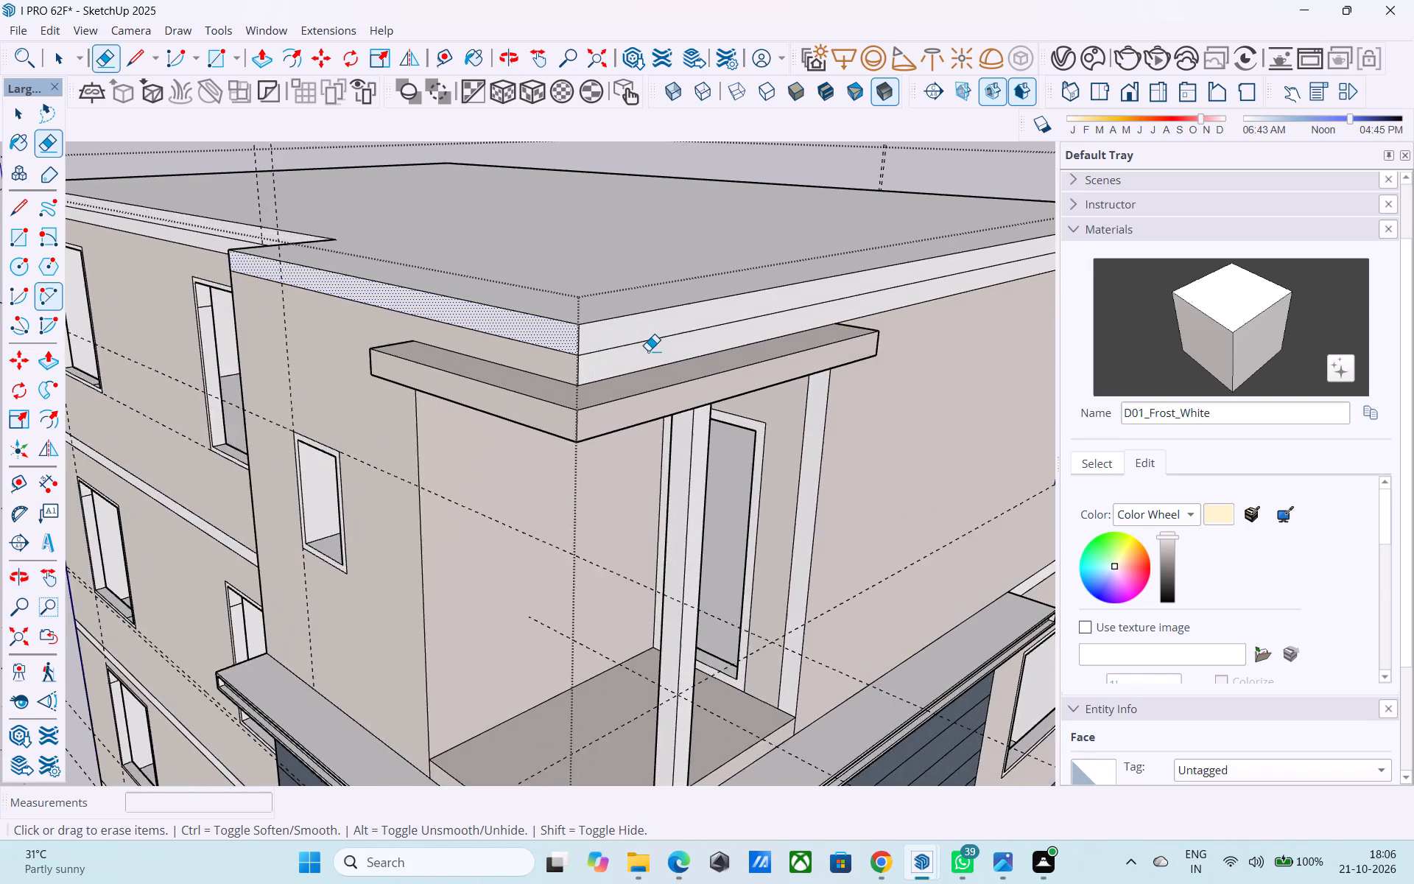
scroll(648, 351, "up", 1)
left_click_drag(639, 344, 631, 339)
left_click_drag(533, 359, 521, 337)
left_click_drag(860, 294, 881, 291)
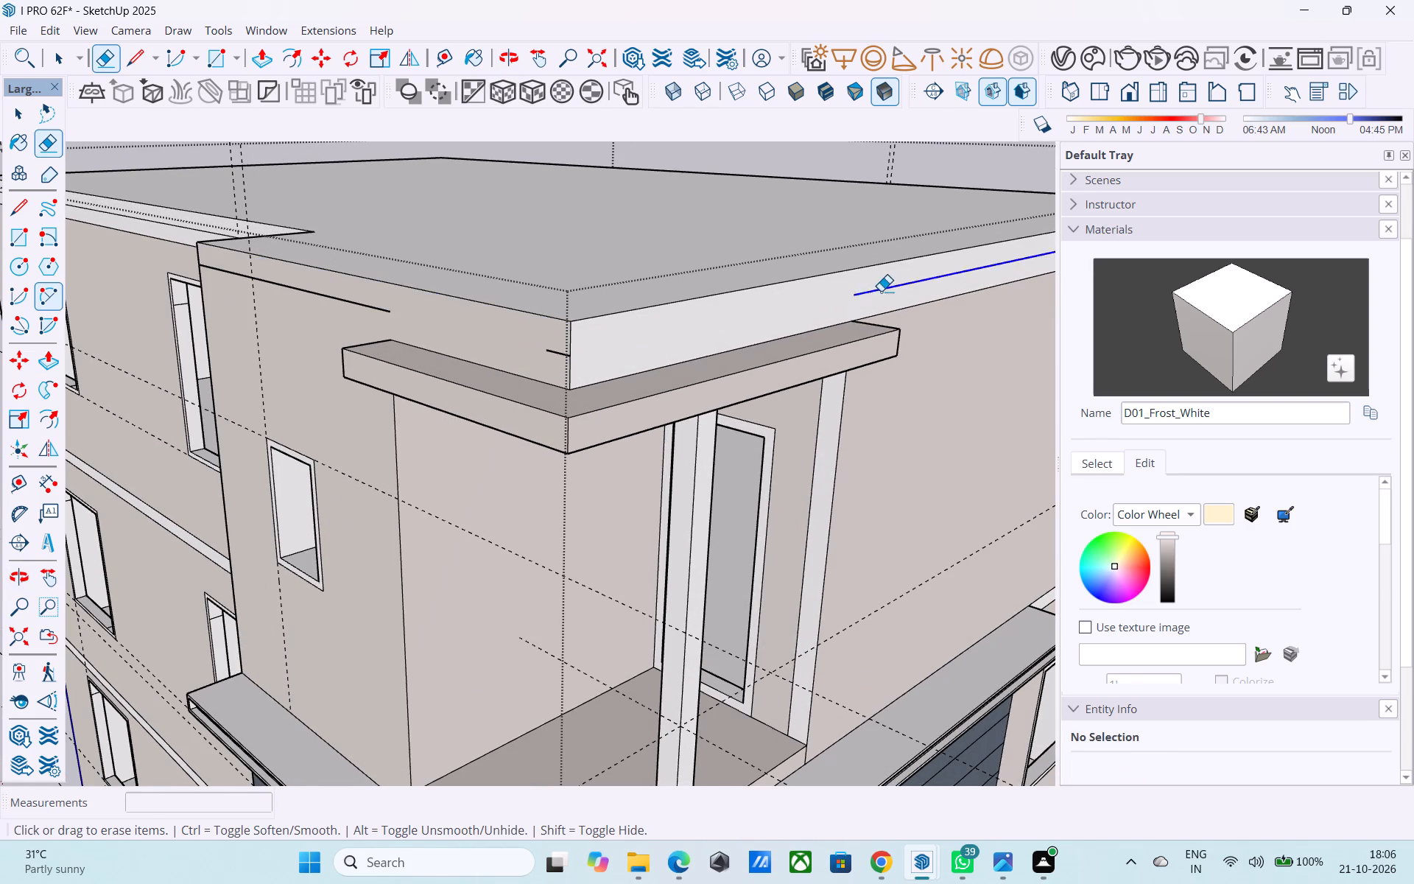
left_click_drag(557, 348, 556, 356)
left_click_drag(365, 309, 357, 304)
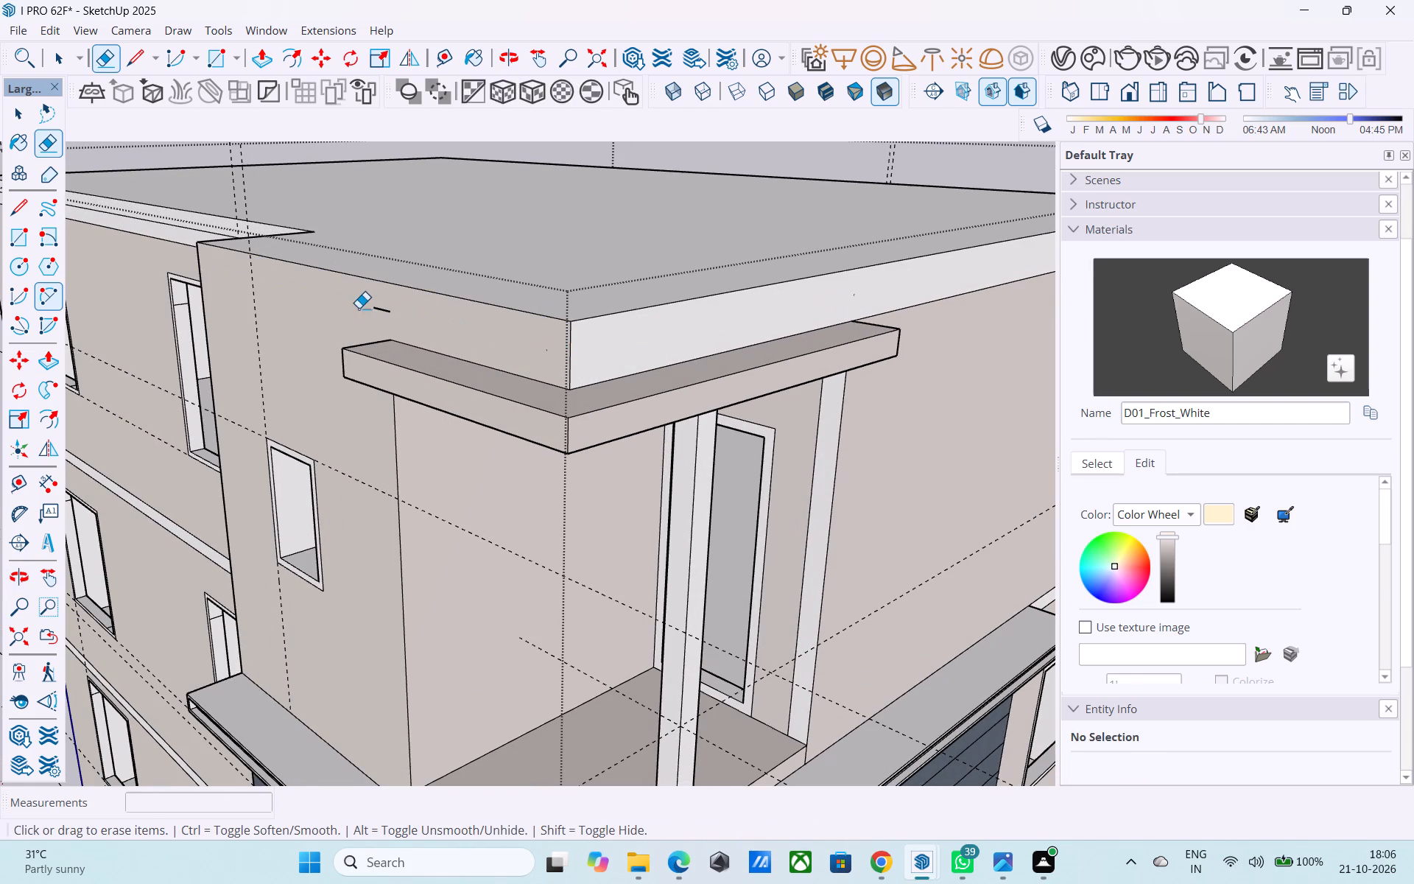
left_click(376, 306)
Erase the remaining seam between the roof slab edge and the long side wall beside the corner balcony.
scroll(410, 310, "down", 9)
middle_click_drag(434, 321, 394, 295)
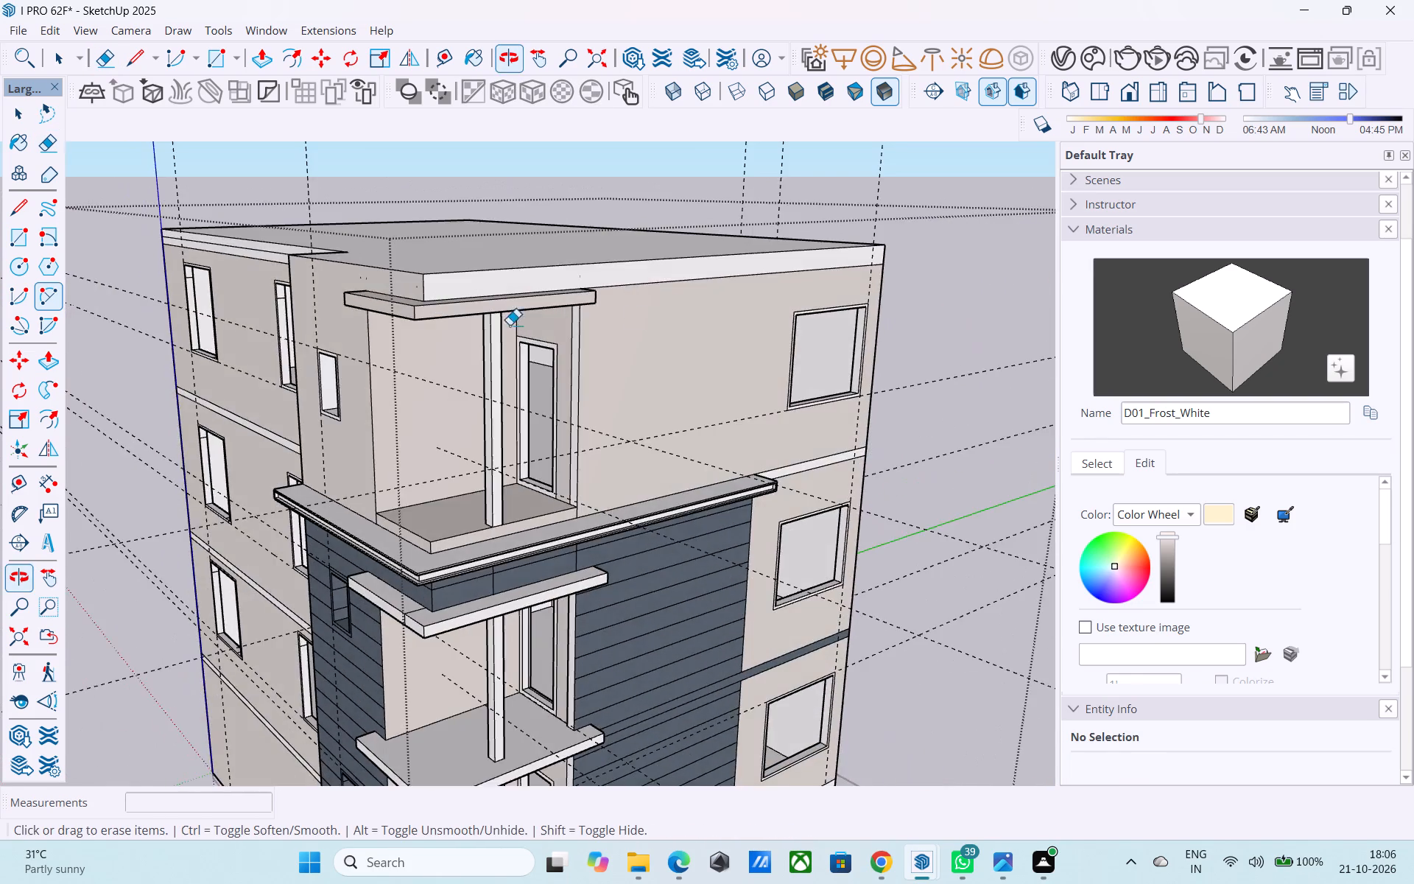
scroll(665, 309, "up", 3)
left_click(650, 270)
scroll(645, 319, "down", 5)
scroll(552, 351, "up", 4)
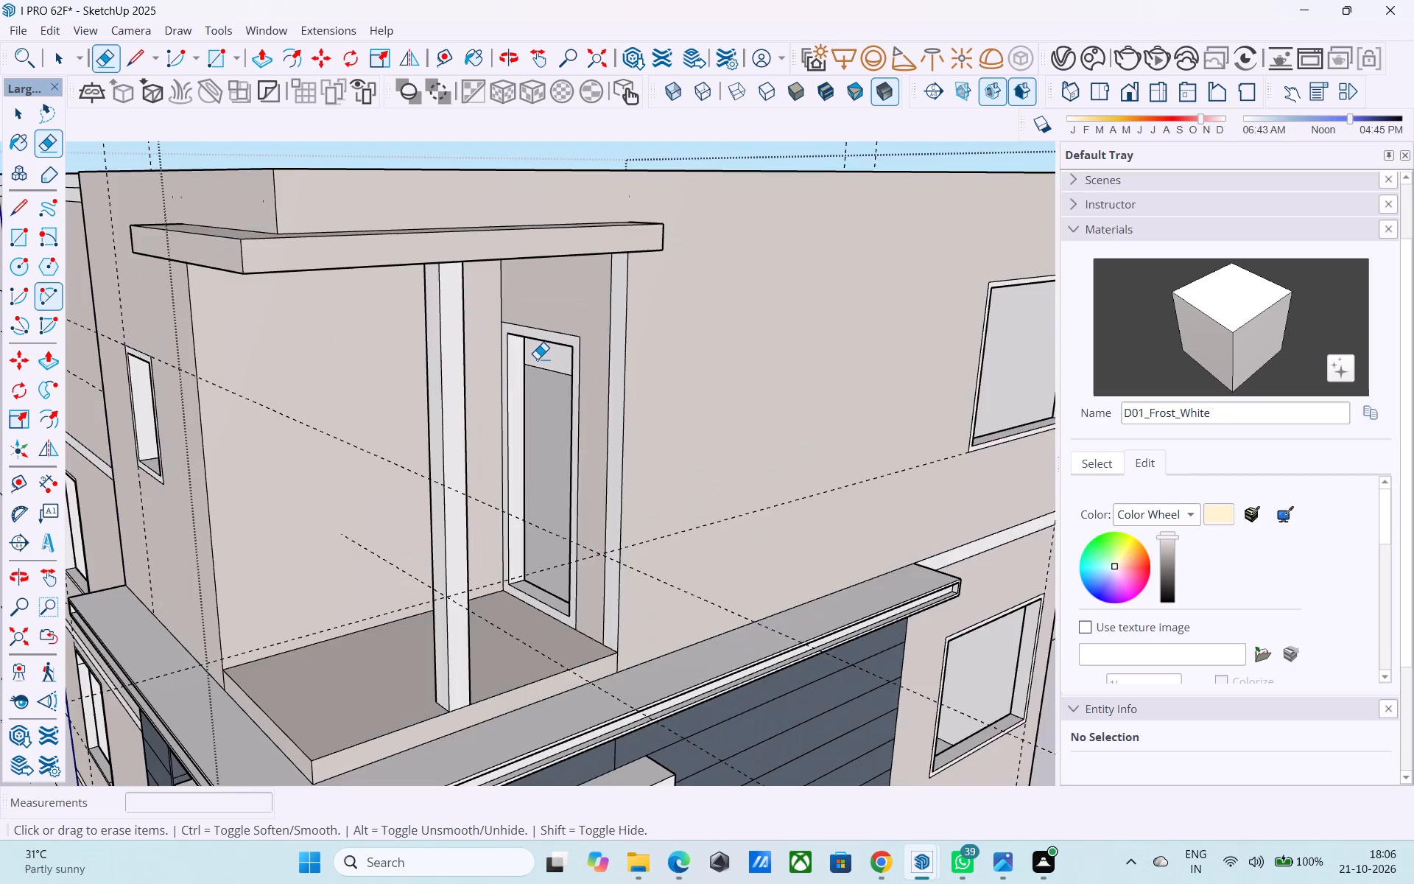
Offset the roof's top face outline inward by 6" to form a border strip around the perimeter.
scroll(536, 385, "down", 4)
middle_click_drag(510, 425, 509, 472)
scroll(472, 447, "down", 1)
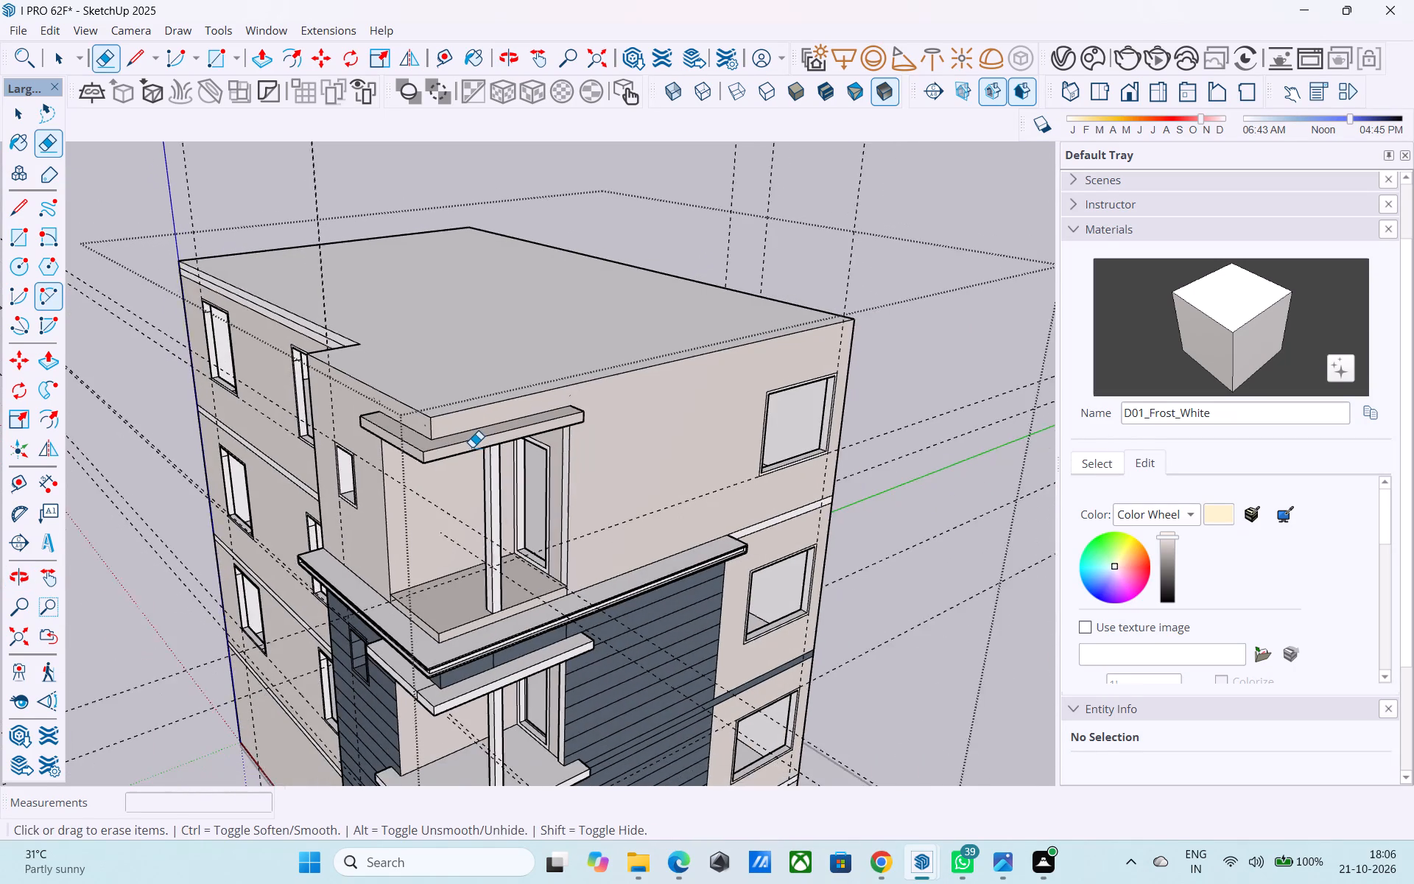
middle_click_drag(468, 444, 426, 416)
scroll(562, 384, "down", 2)
middle_click_drag(555, 379, 435, 380)
scroll(510, 359, "up", 6)
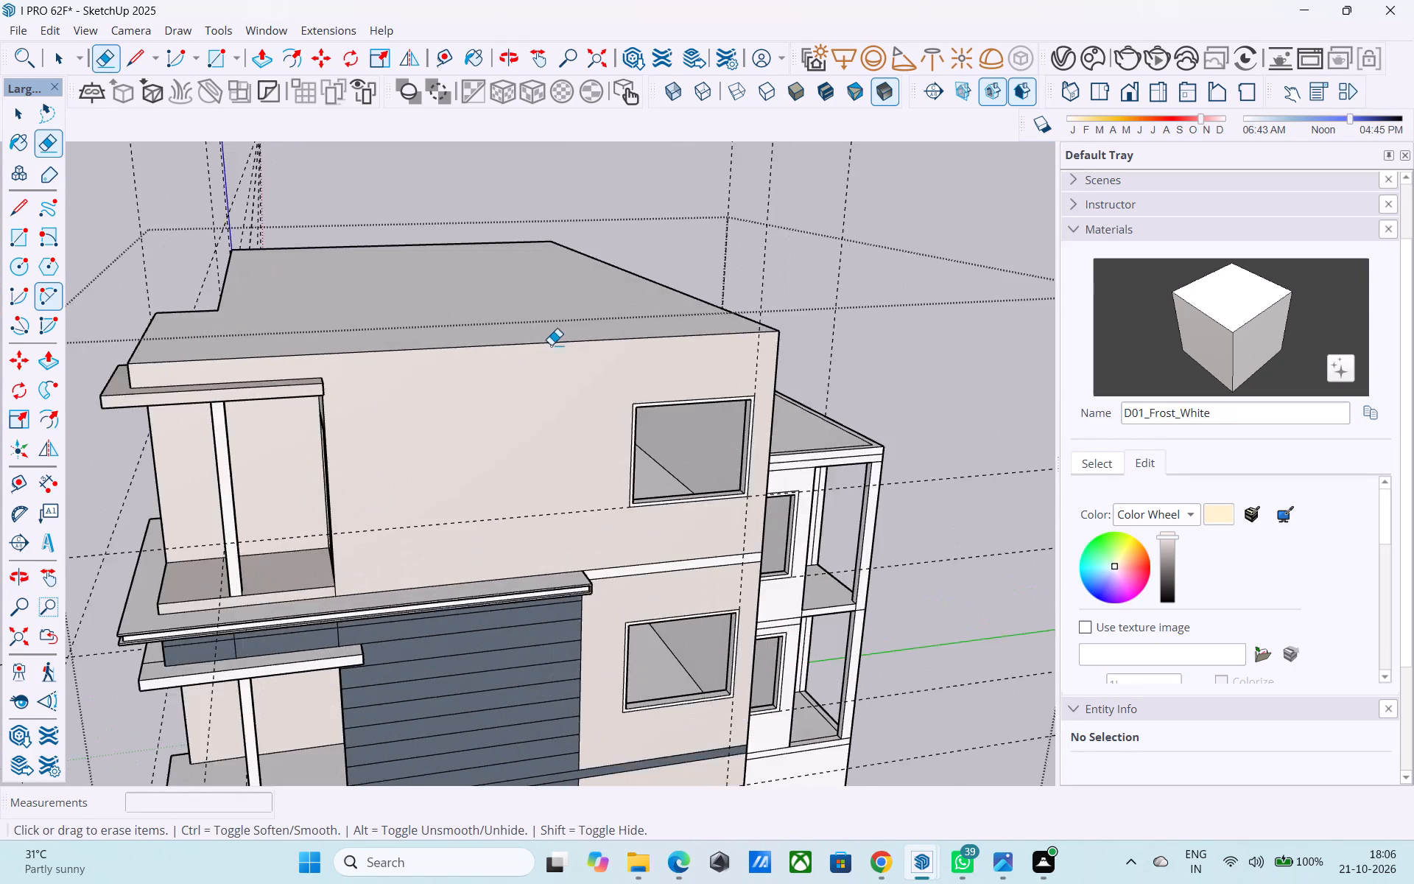
scroll(551, 345, "up", 3)
middle_click_drag(627, 374, 630, 501)
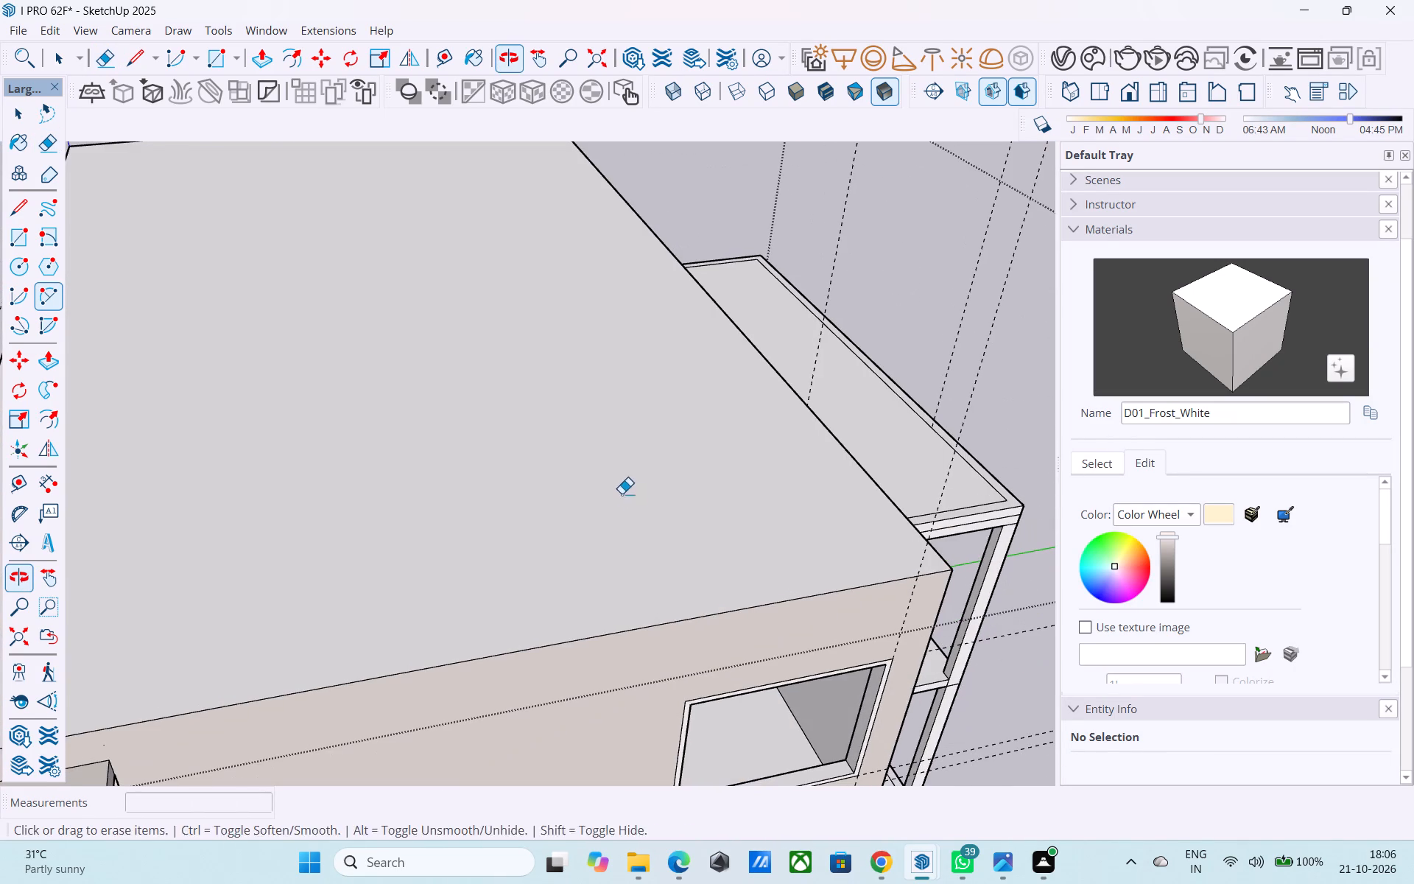
key("space")
left_click(619, 491)
key("f")
left_click(619, 491)
key("6")
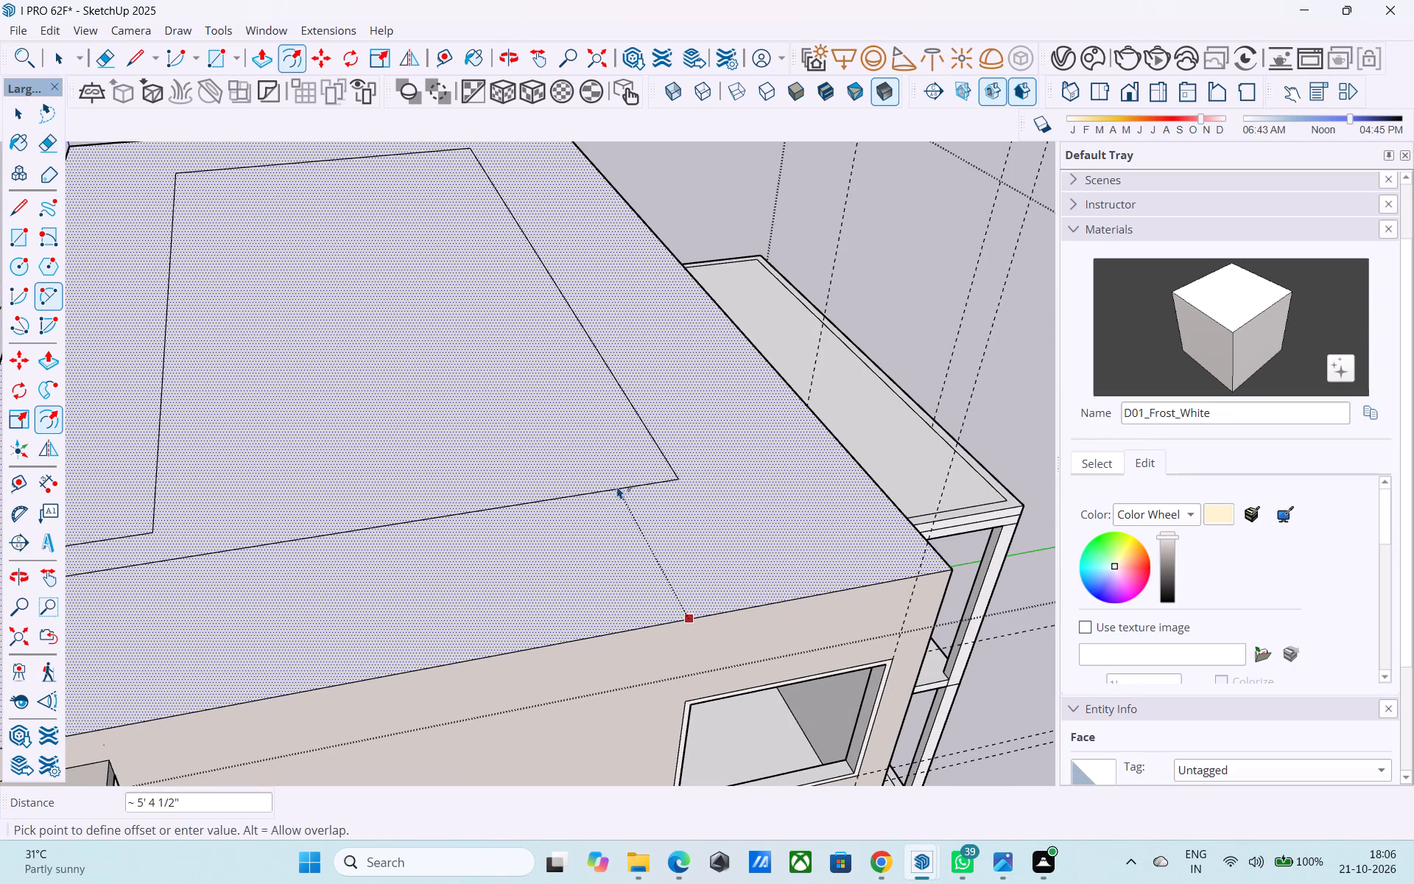
key("shift+quotedbl")
key("Return")
Draw a vertical line about 3' long from the top-floor side window's upper corner to the roof edge.
key("space")
scroll(619, 477, "down", 1)
key("l")
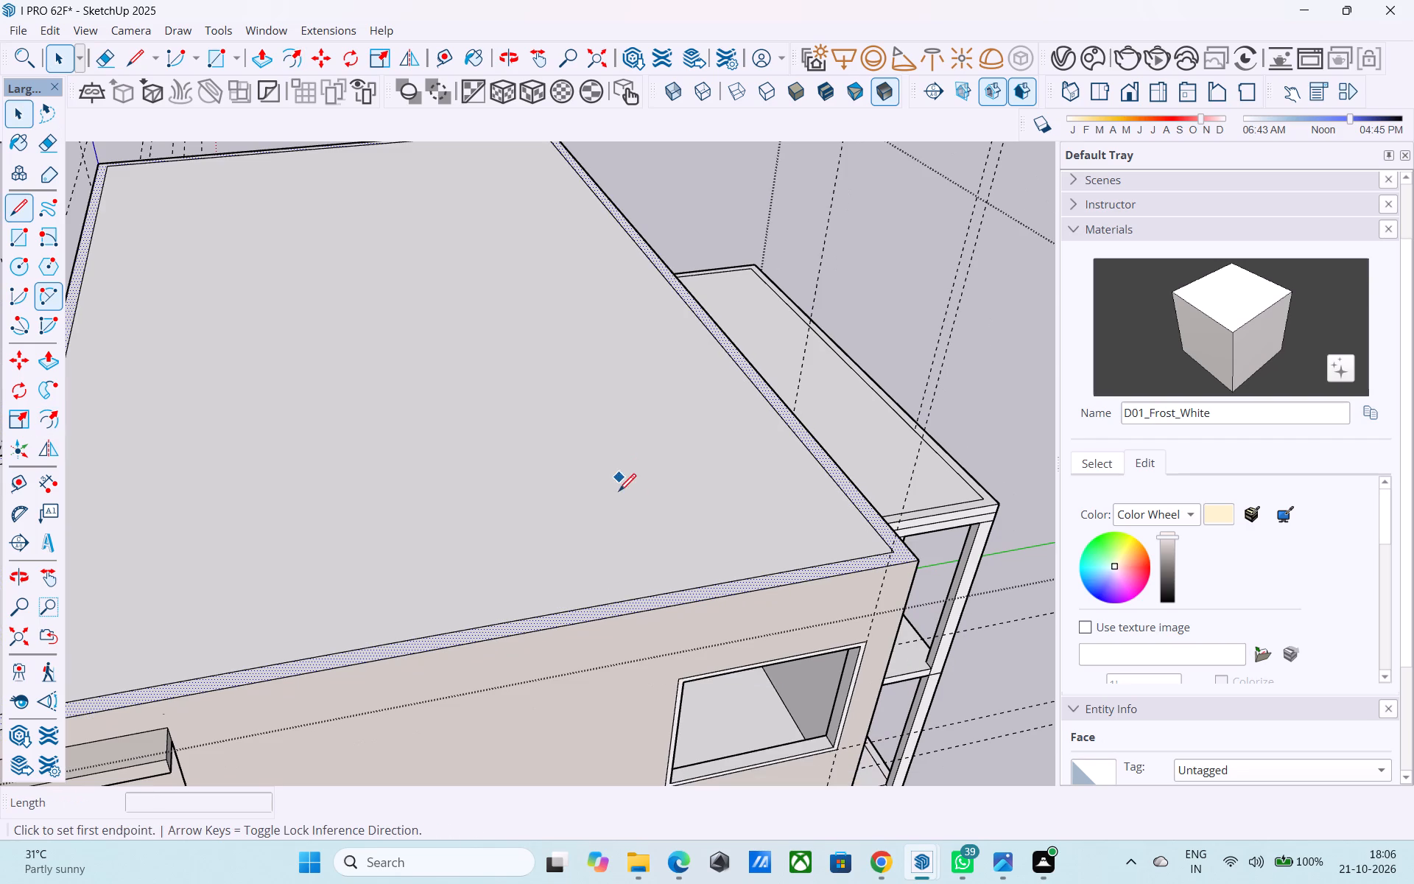
left_click(679, 681)
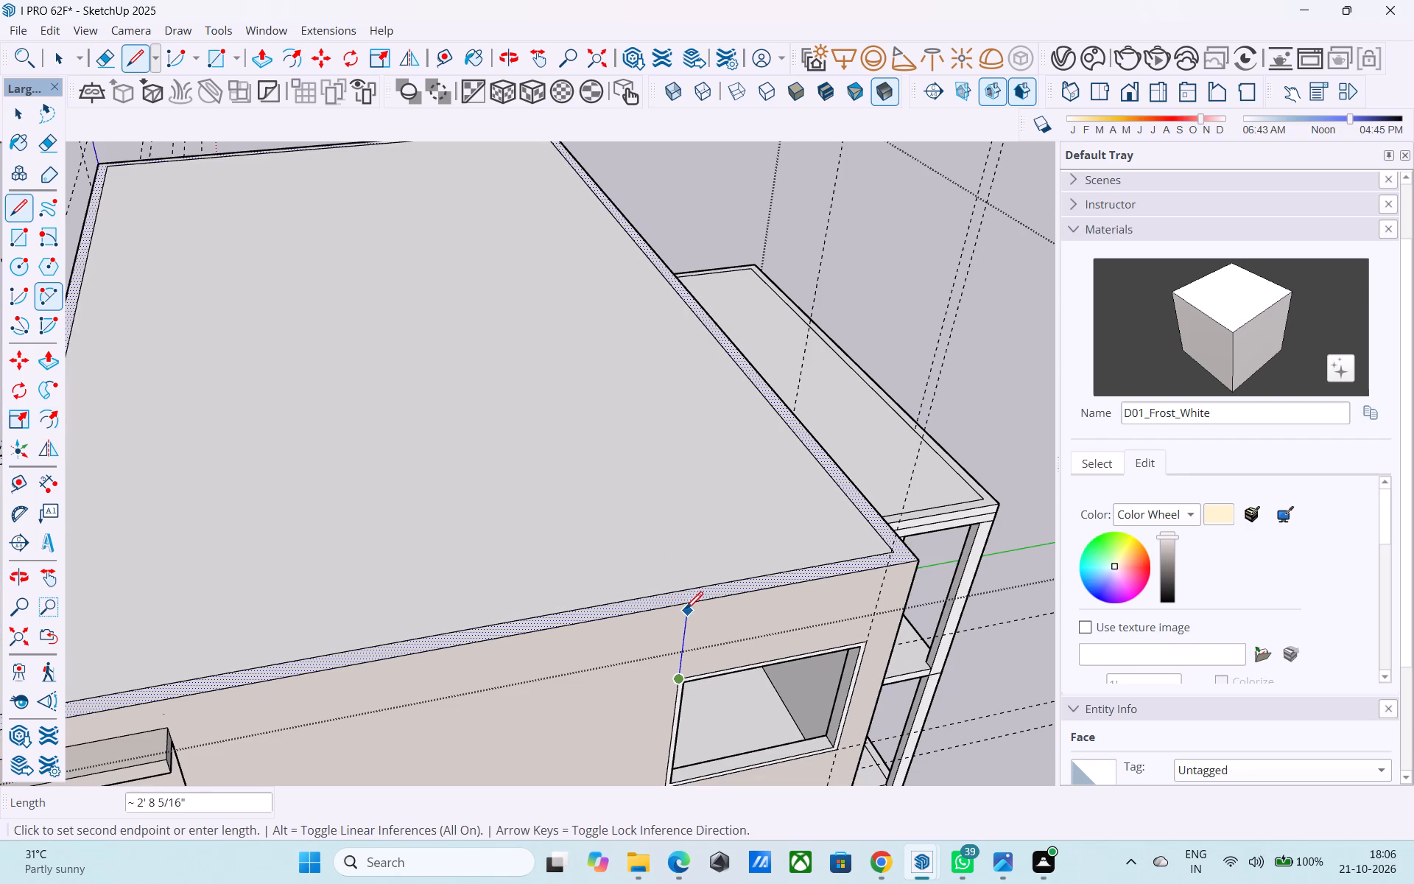
left_click(689, 603)
Draw a 6" line across the roof border strip, from its inner edge to the top of the vertical line above the window.
left_click(679, 587)
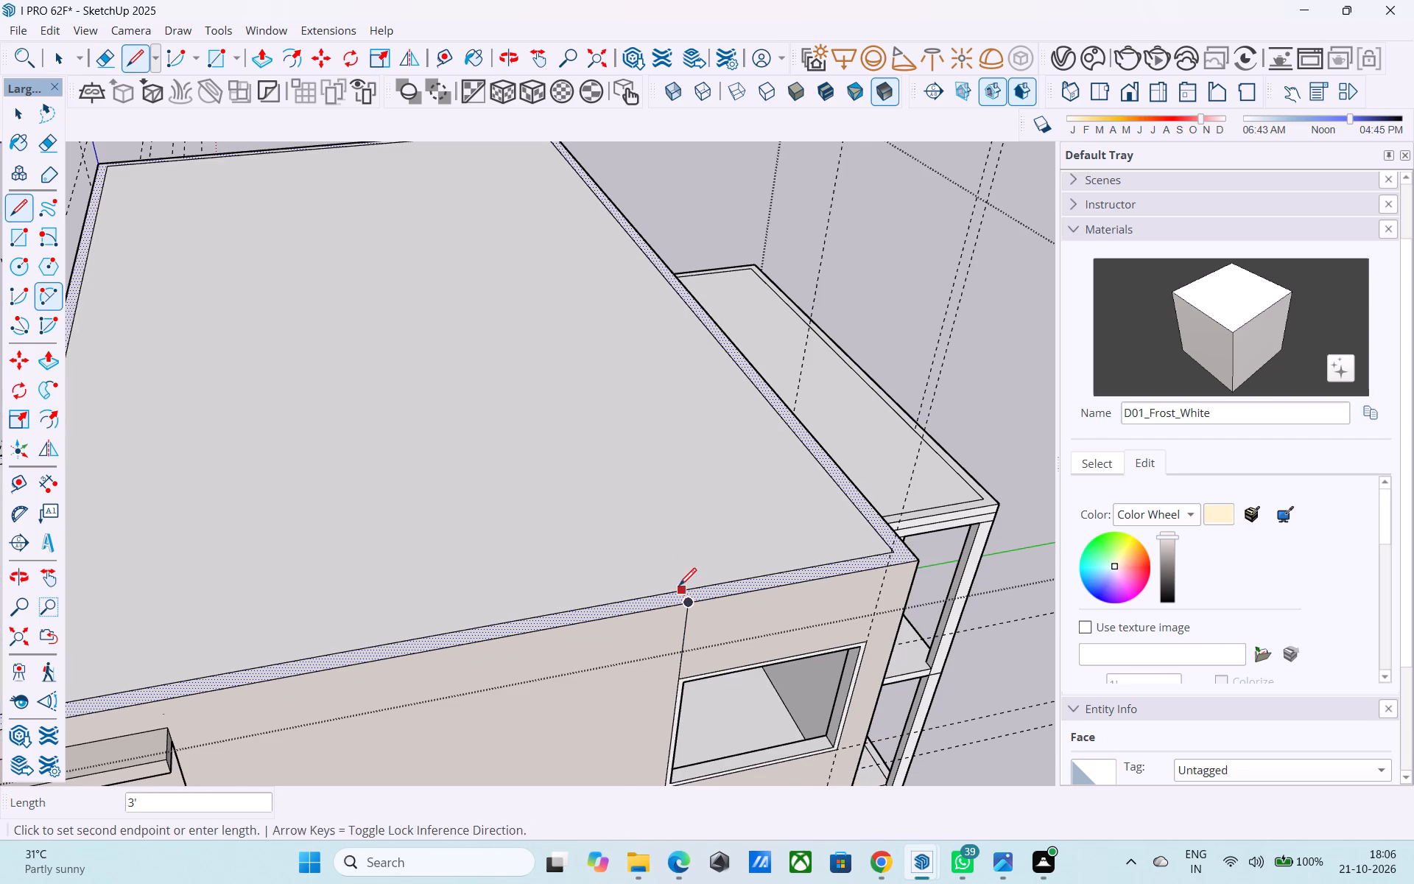
scroll(679, 587, "down", 1)
scroll(675, 577, "up", 4)
scroll(687, 491, "down", 12)
scroll(692, 465, "up", 19)
scroll(699, 555, "up", 15)
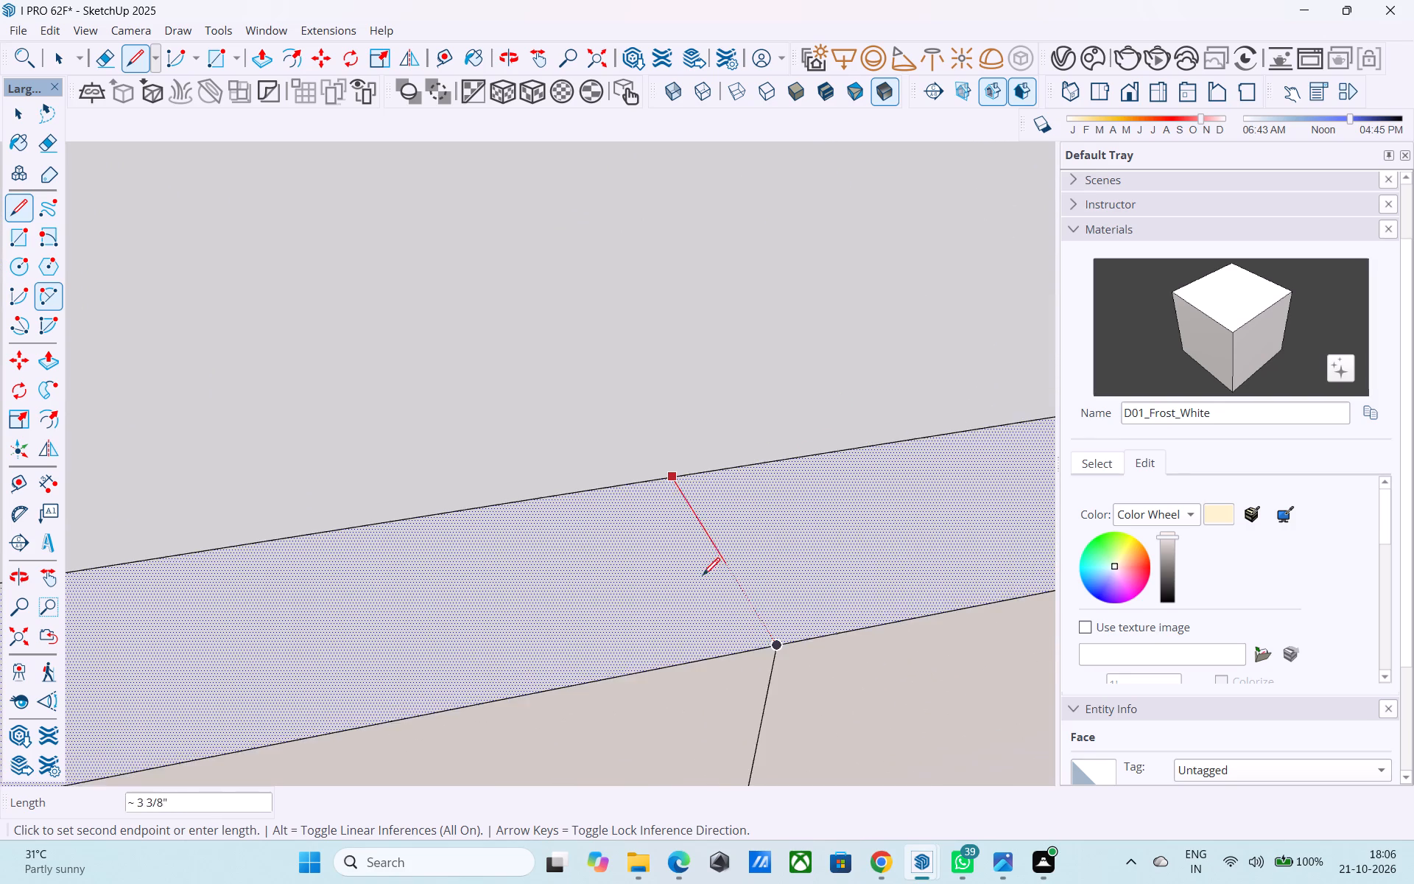
middle_click_drag(688, 615, 711, 559)
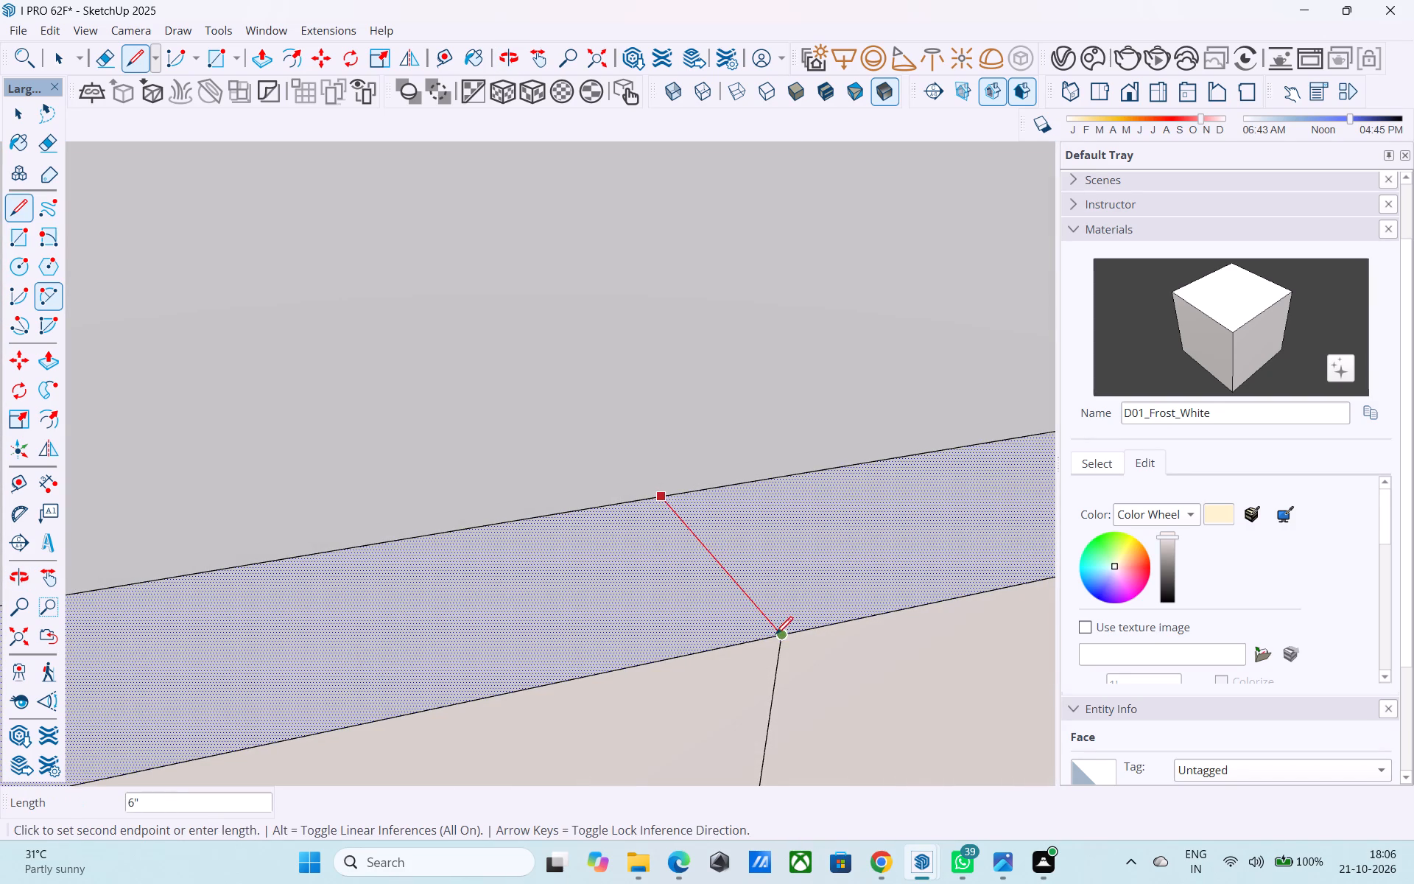